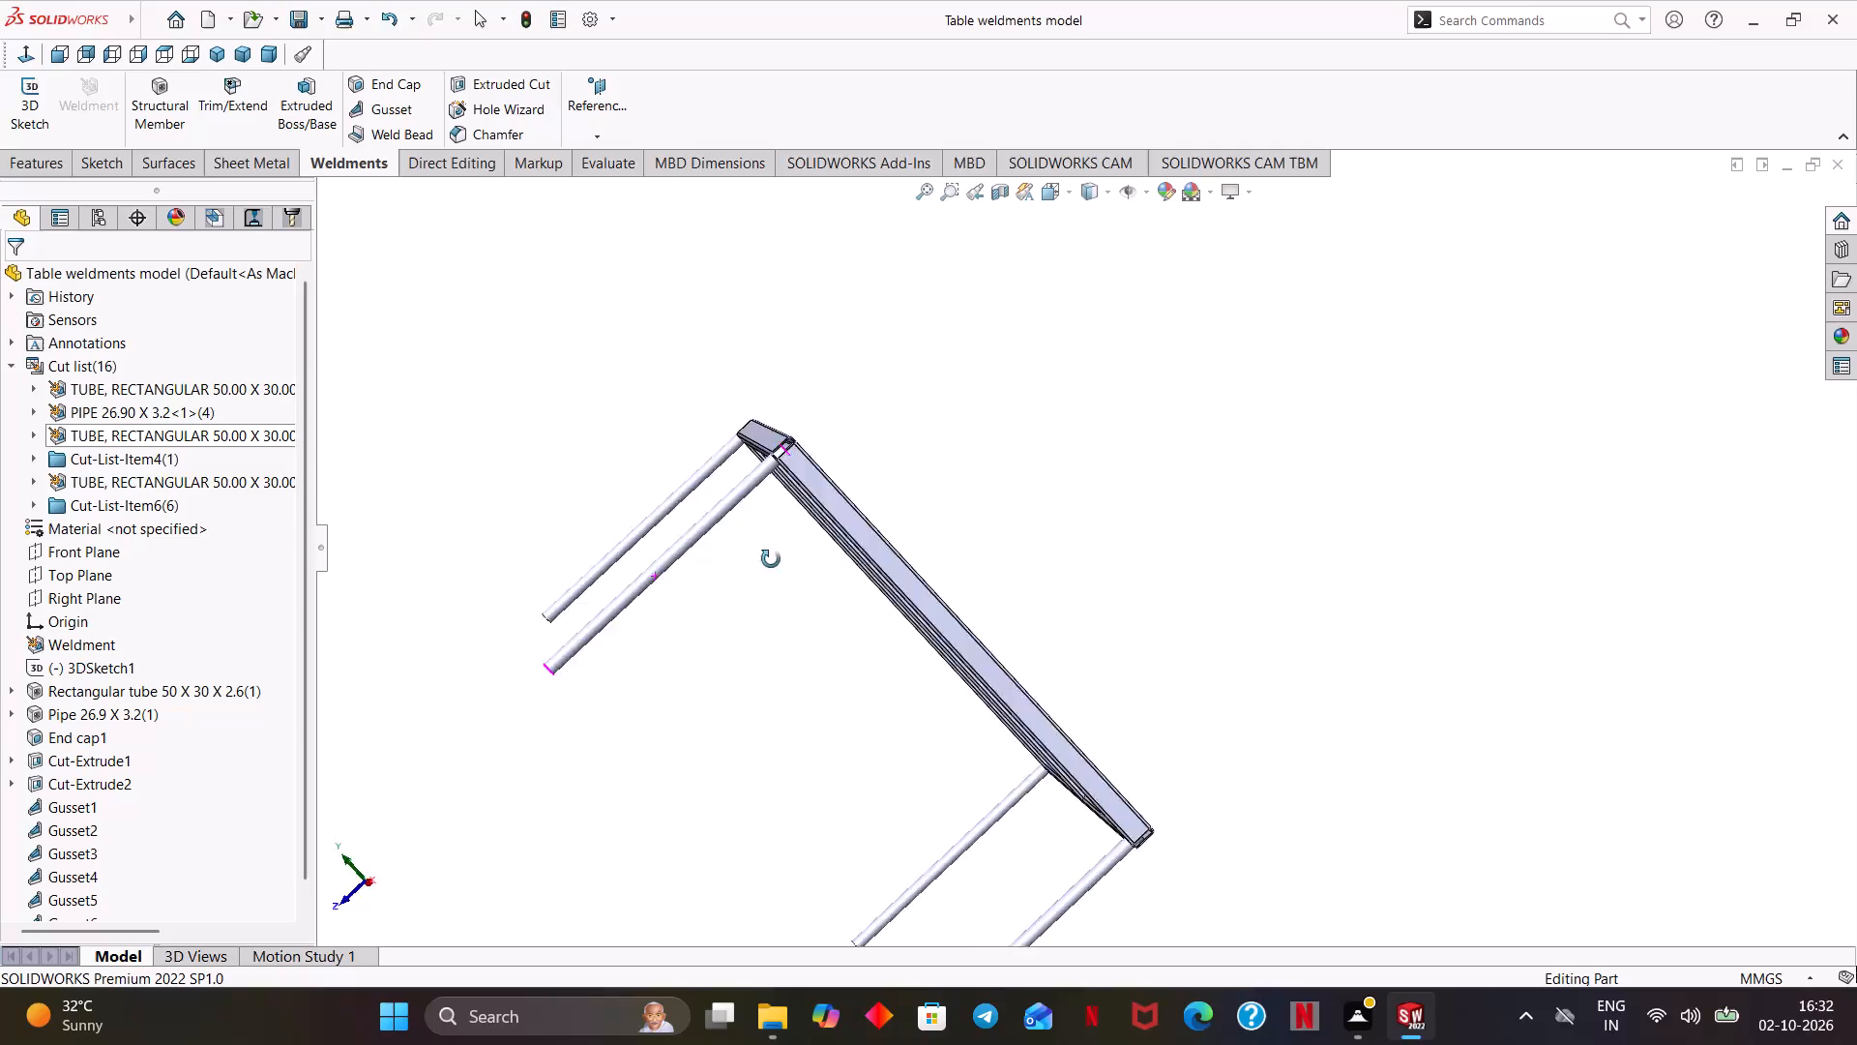
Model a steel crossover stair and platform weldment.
Create a new part document.
key(ctrl+n)
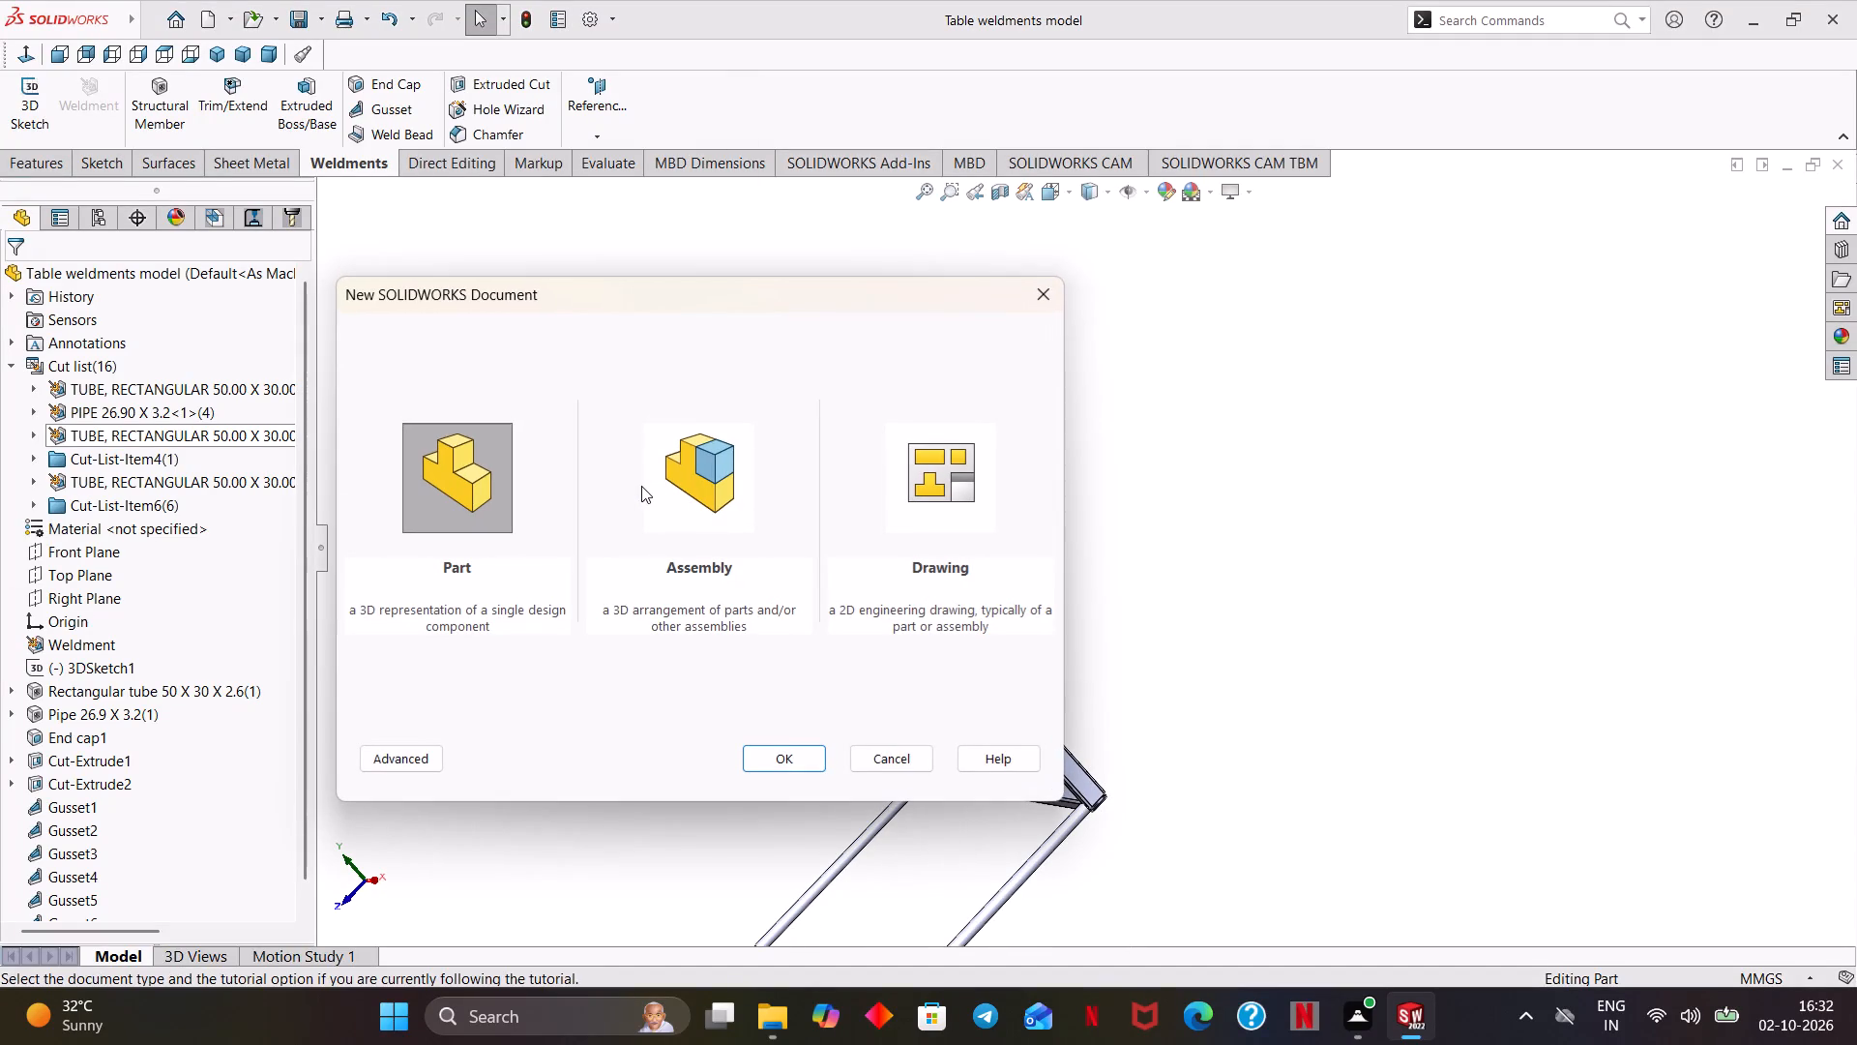
key(Return)
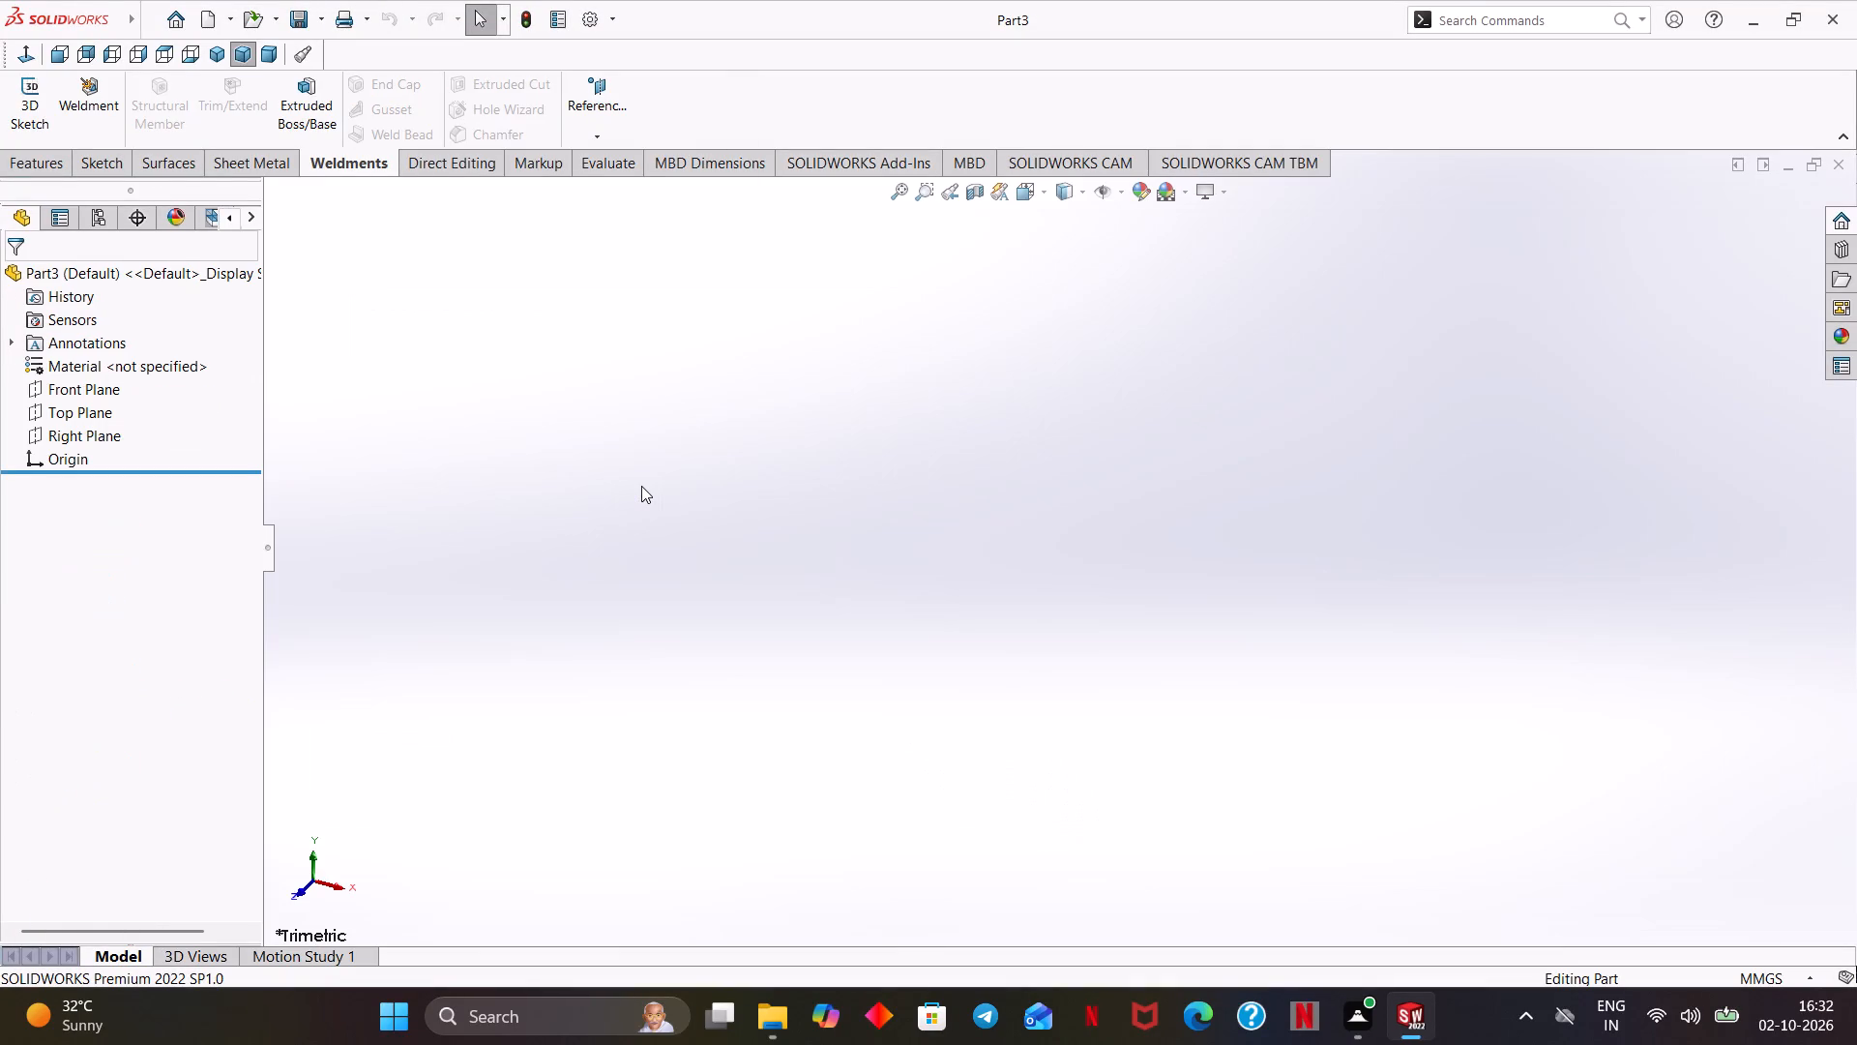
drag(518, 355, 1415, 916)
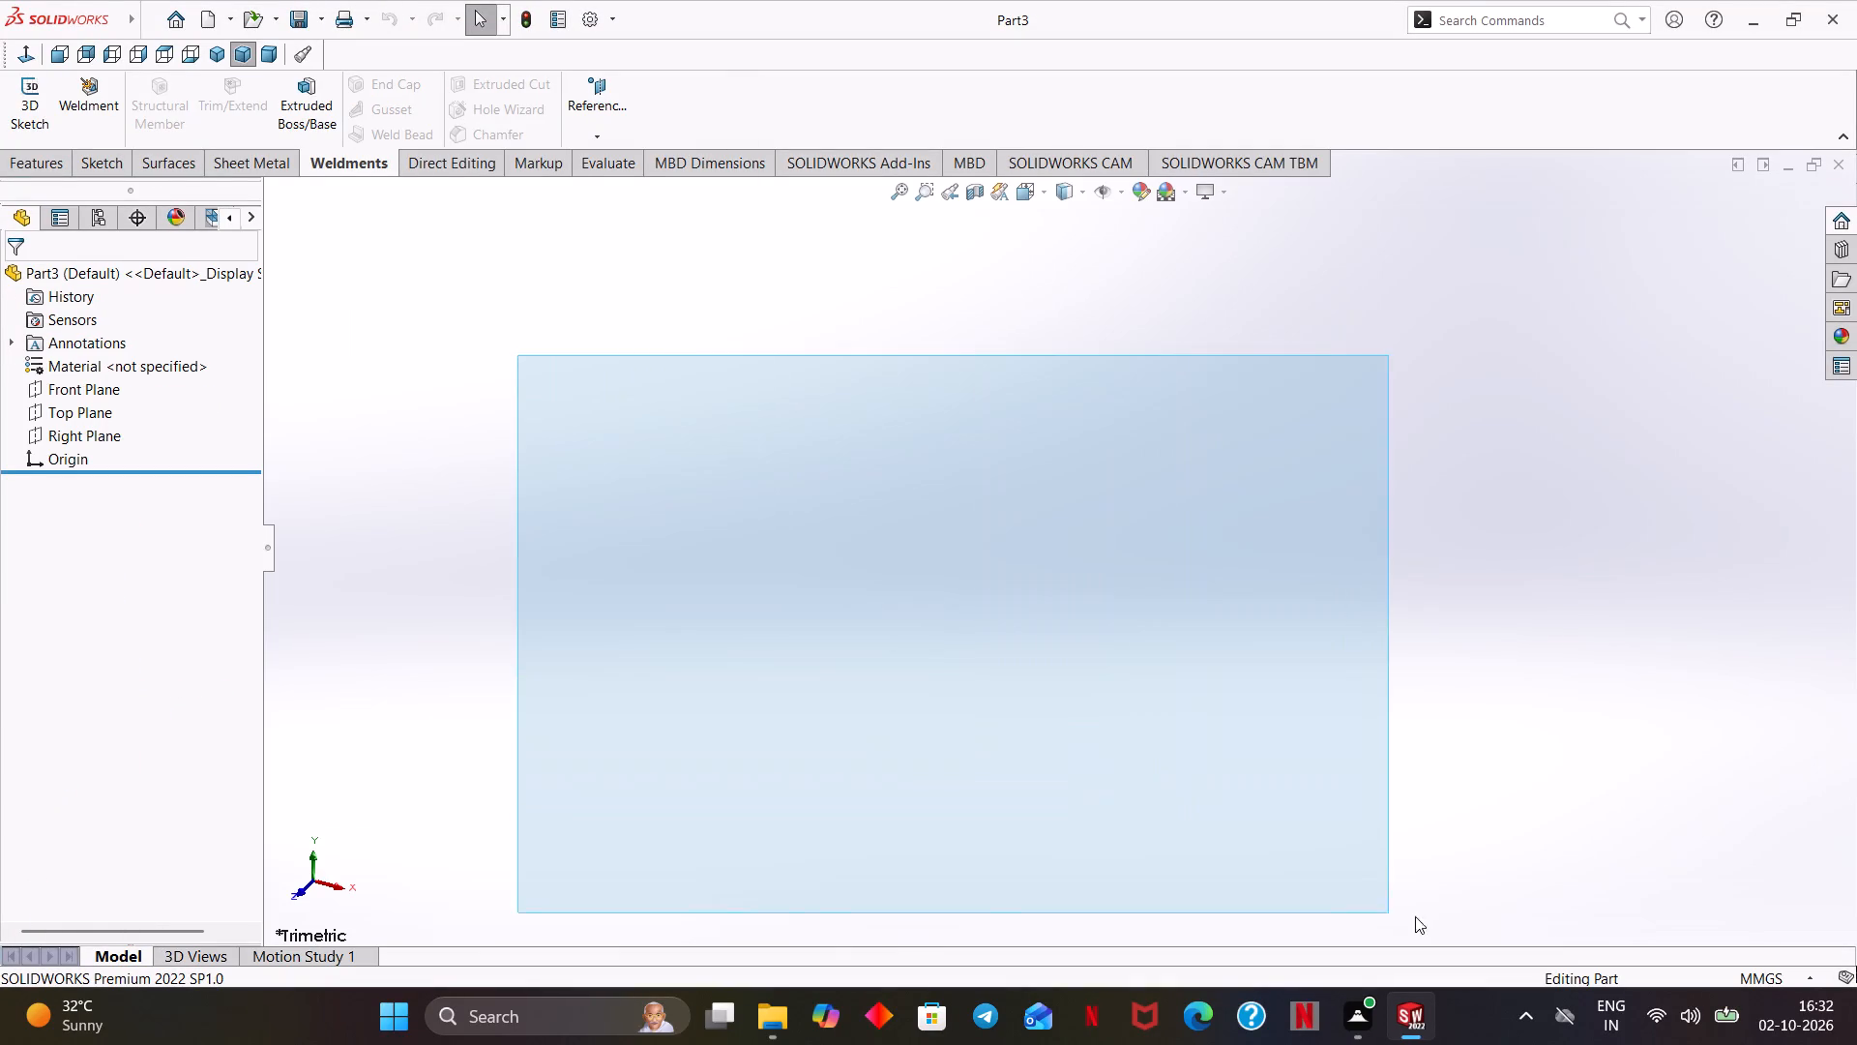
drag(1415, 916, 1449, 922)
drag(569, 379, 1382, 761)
Apply the Plain White scene to the part and toggle the RealView Graphics display option.
click(1182, 185)
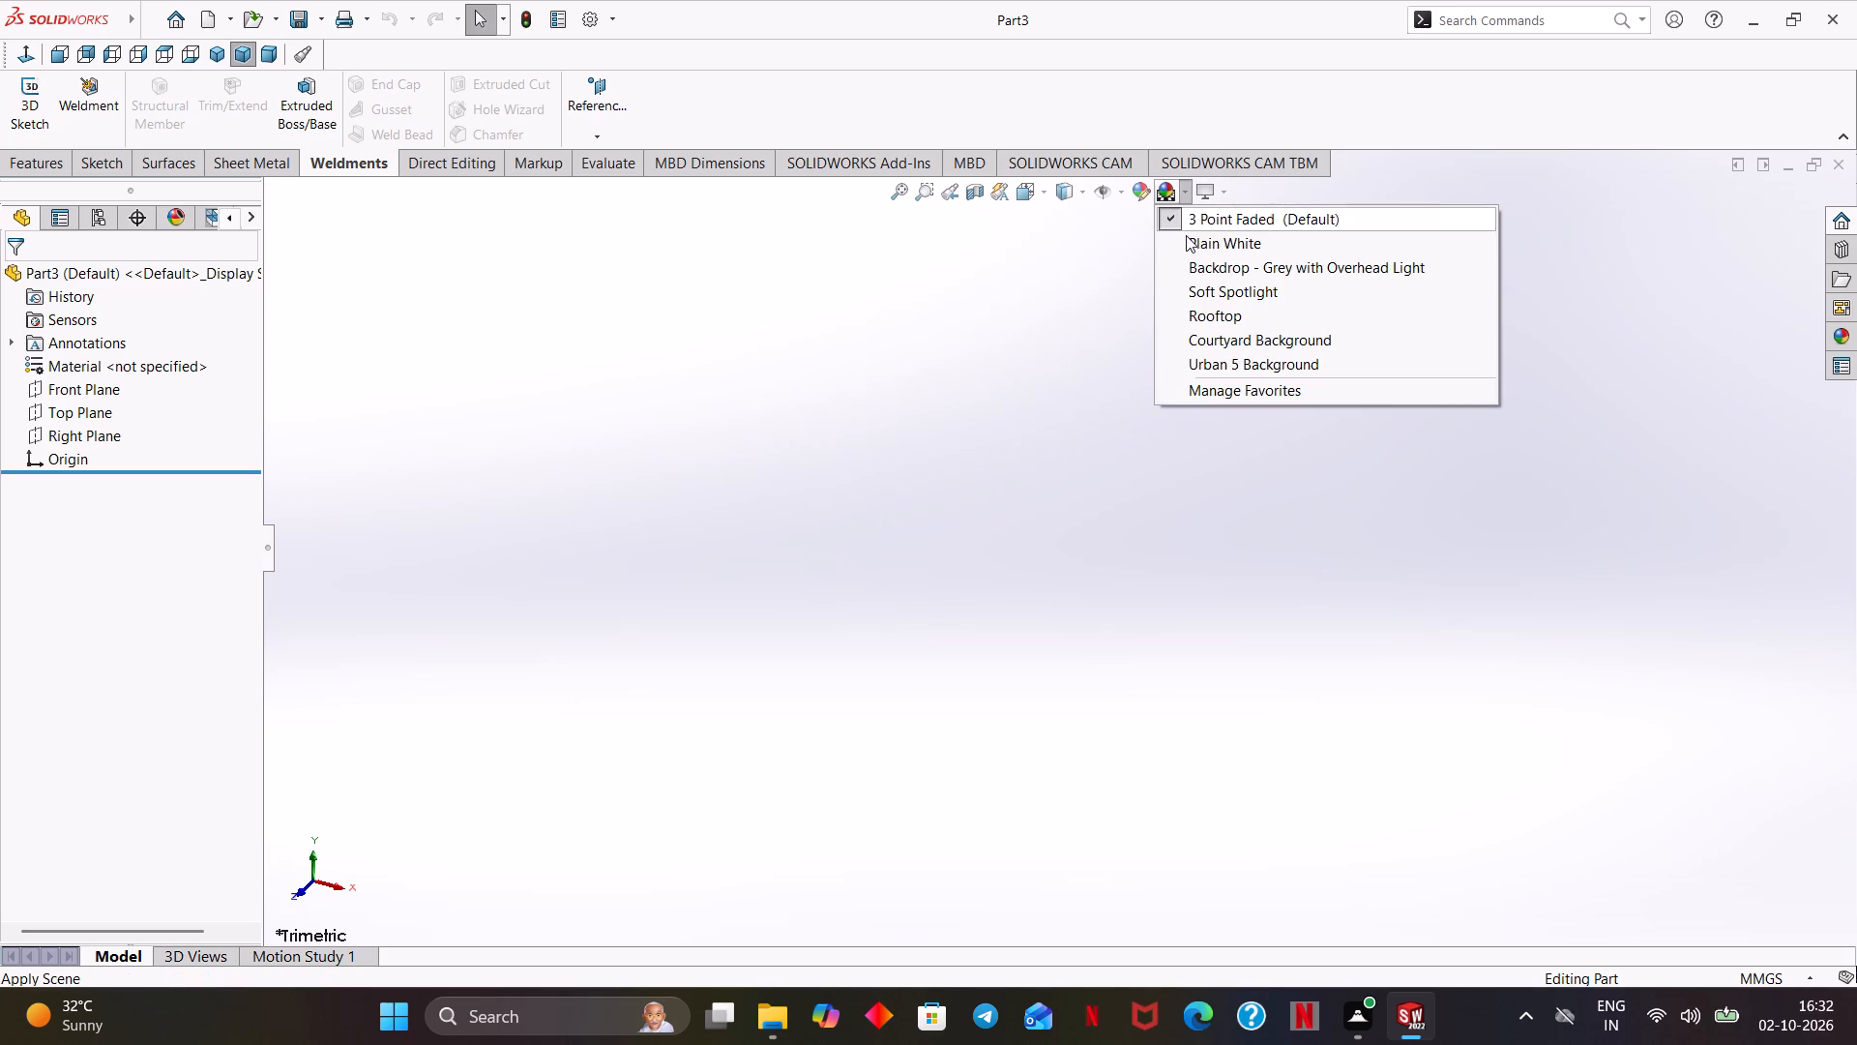
click(1196, 243)
click(1222, 198)
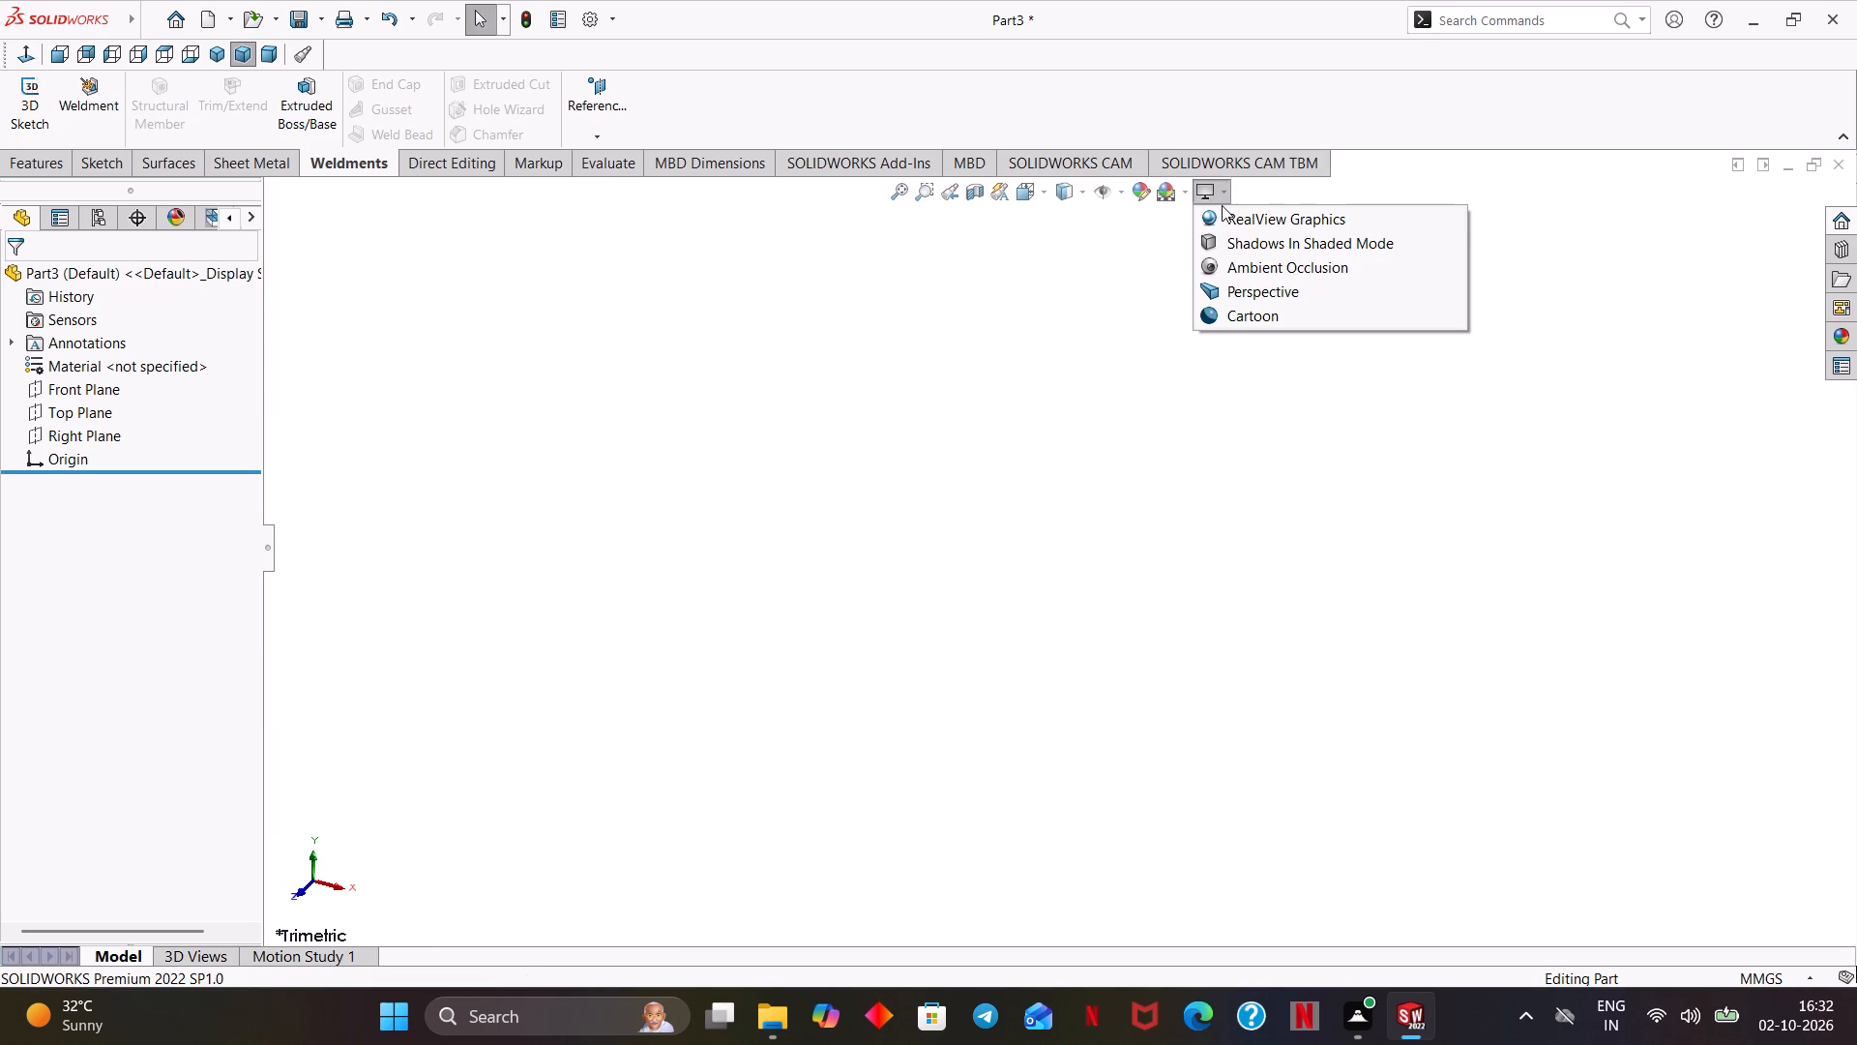
click(1223, 209)
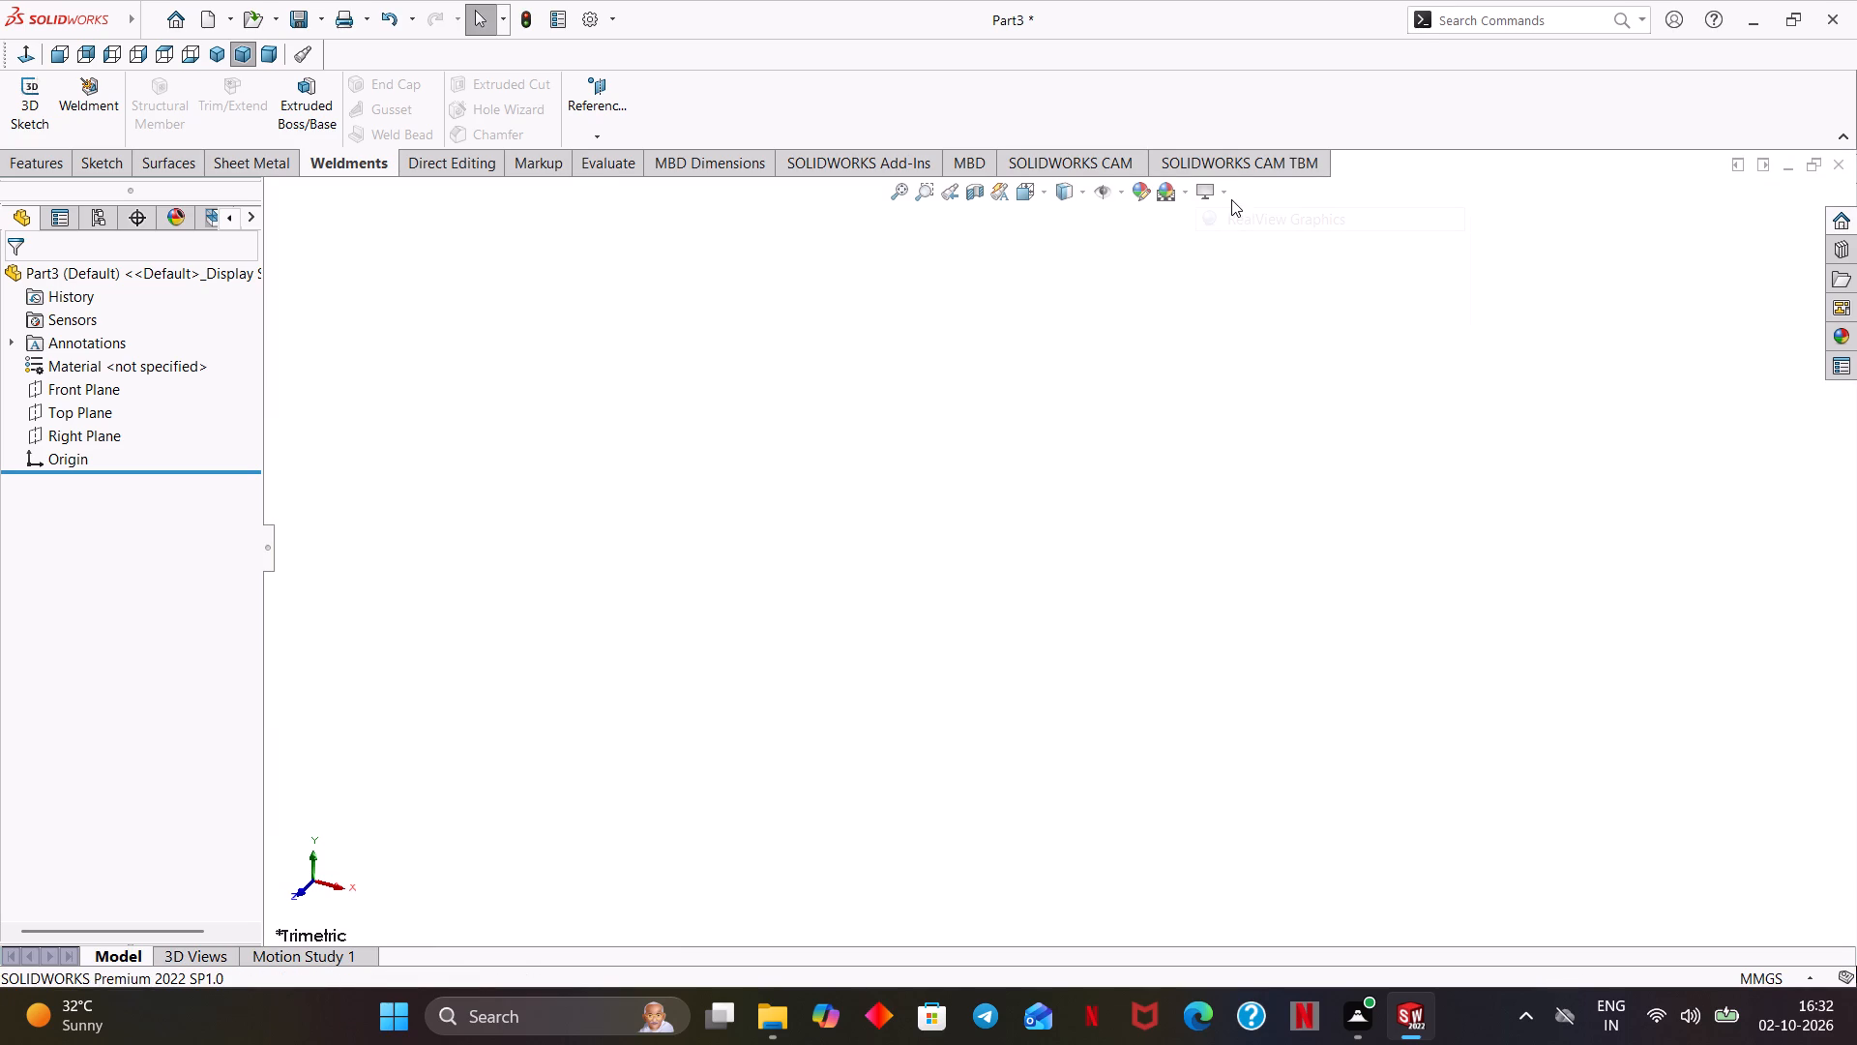
click(1222, 199)
click(1277, 194)
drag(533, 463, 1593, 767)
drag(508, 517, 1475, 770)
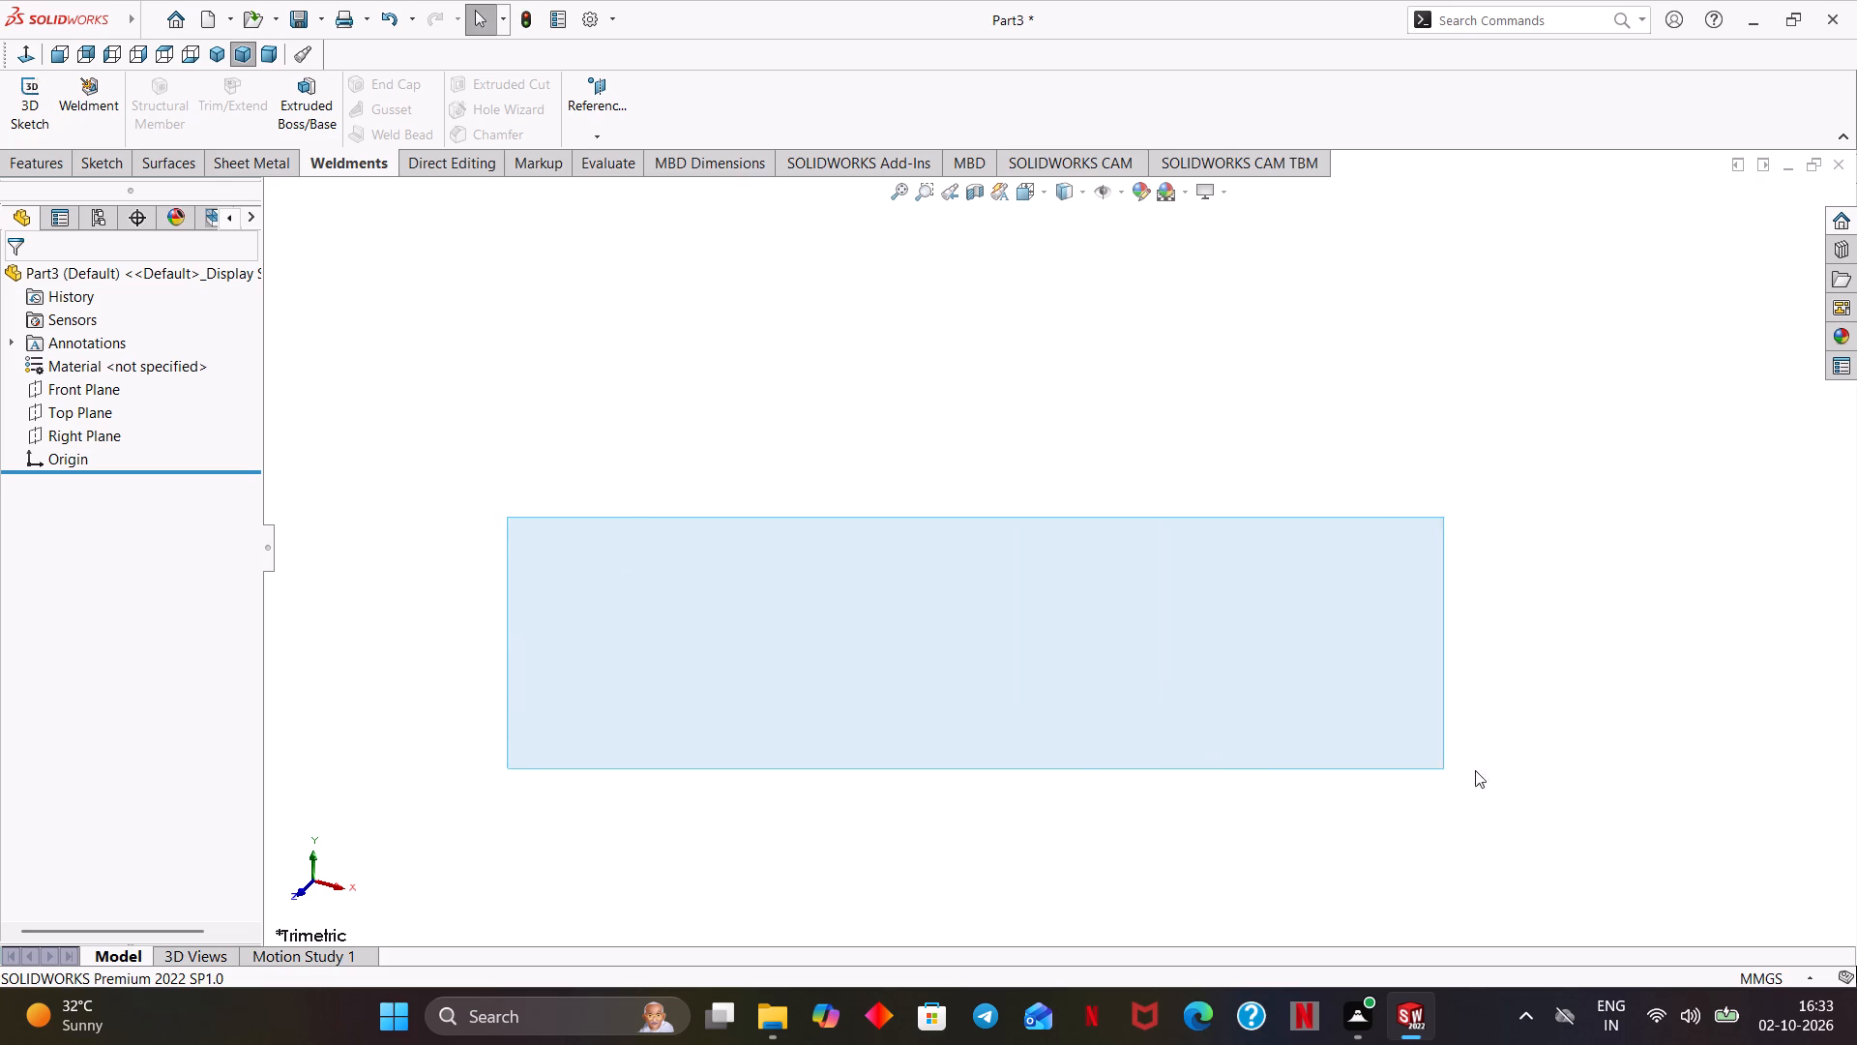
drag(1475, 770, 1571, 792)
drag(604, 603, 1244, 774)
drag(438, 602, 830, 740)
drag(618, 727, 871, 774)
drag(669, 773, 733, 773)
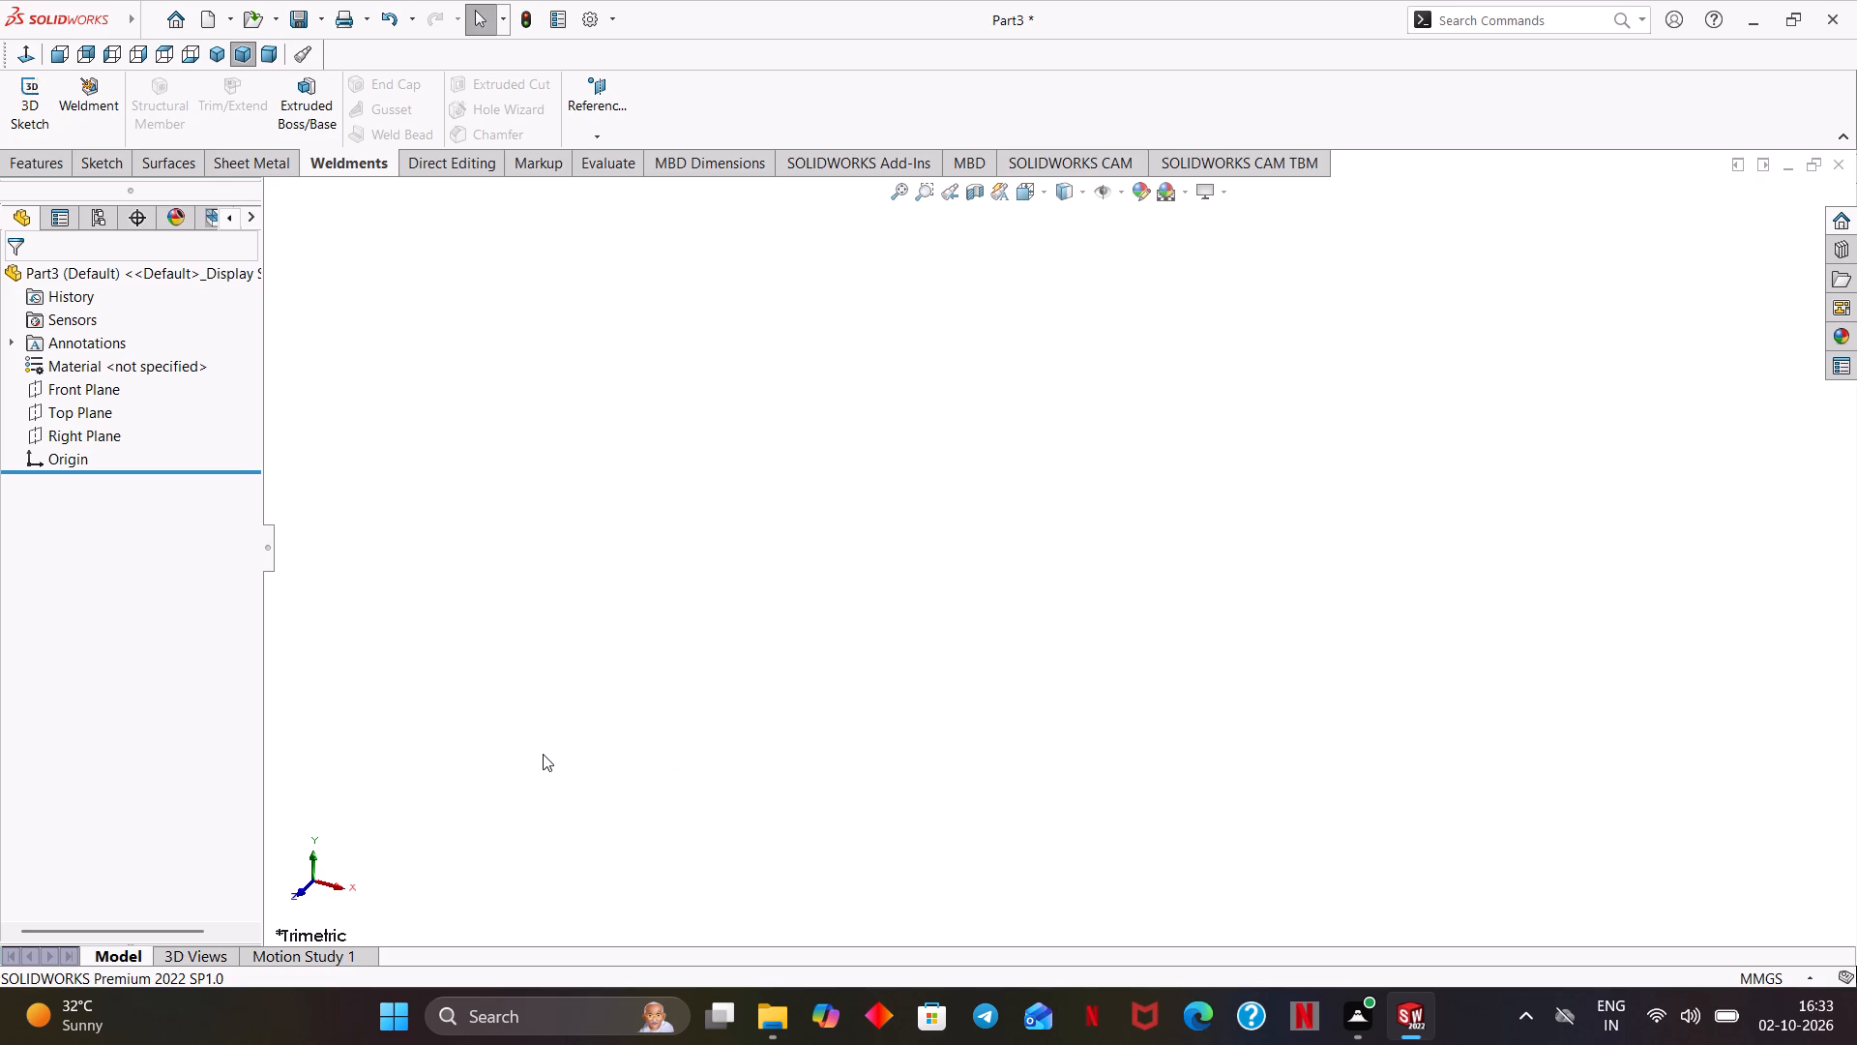
Sketch a center rectangle about 260 by 131 mm on the Top Plane, centered on the origin.
click(73, 415)
click(91, 389)
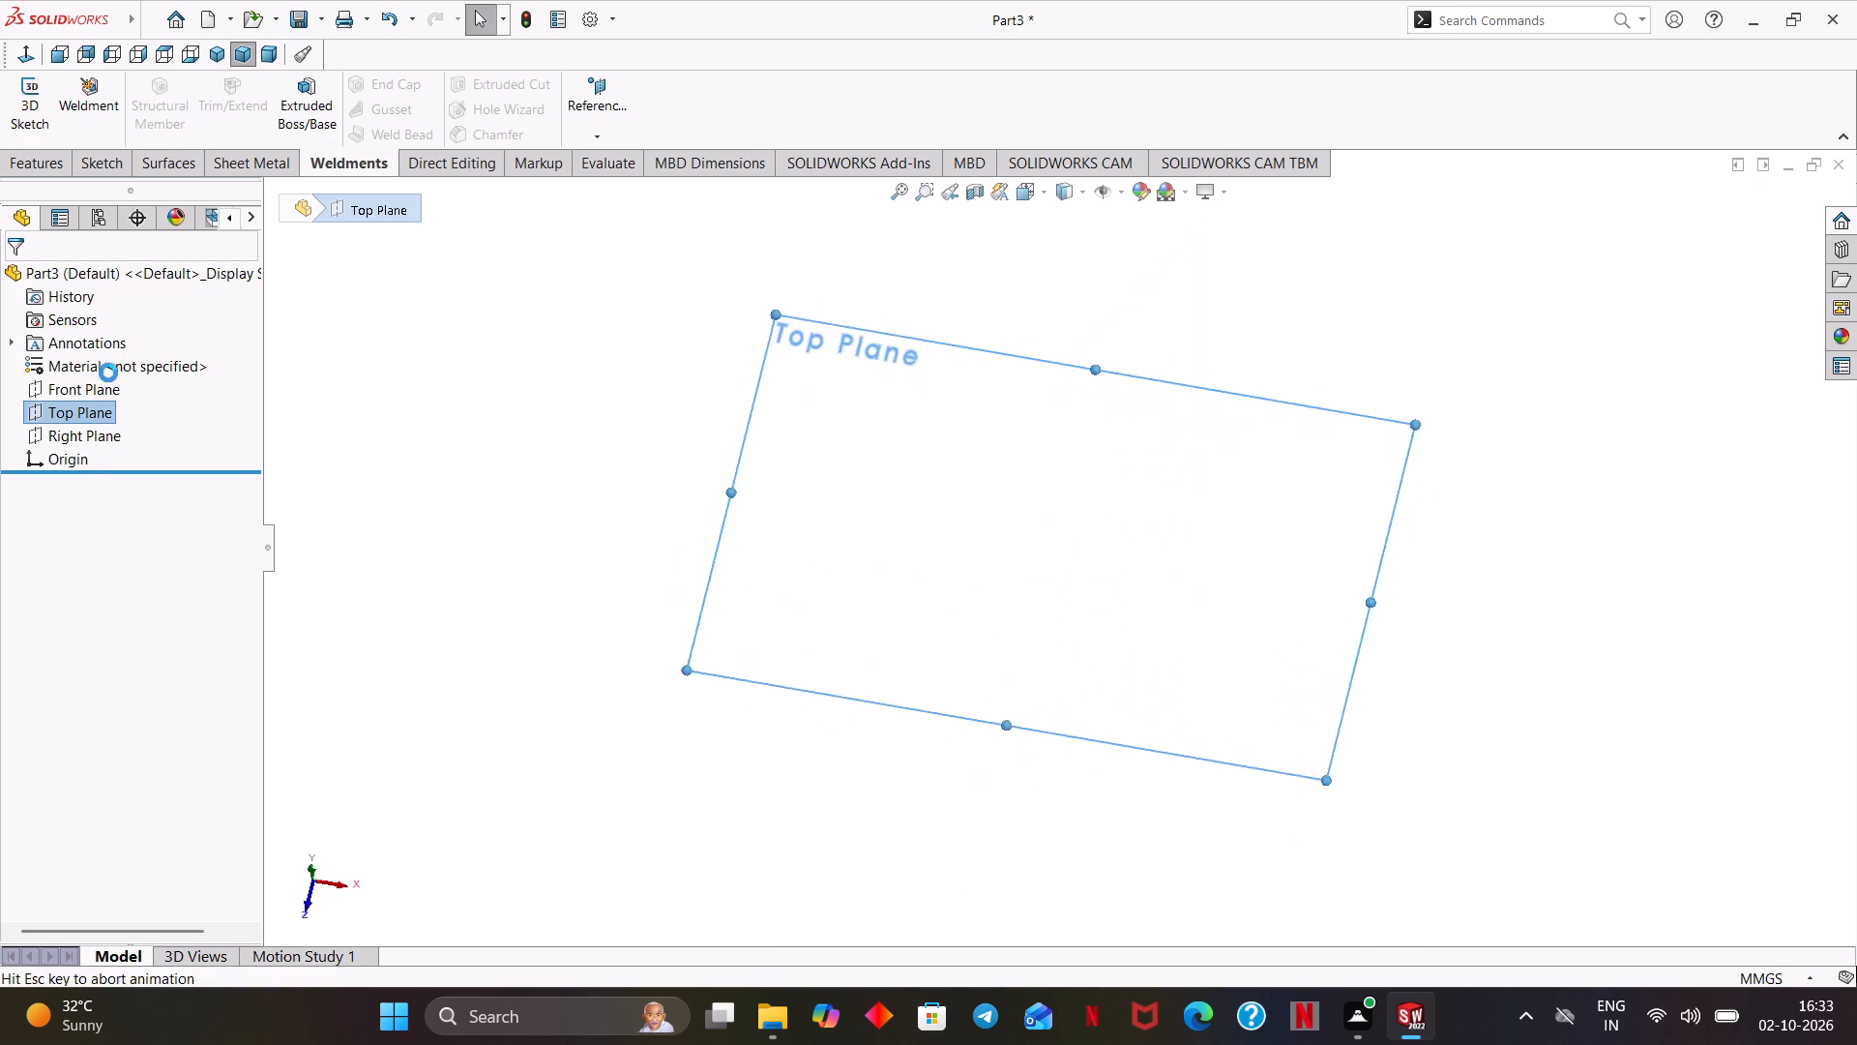
click(199, 107)
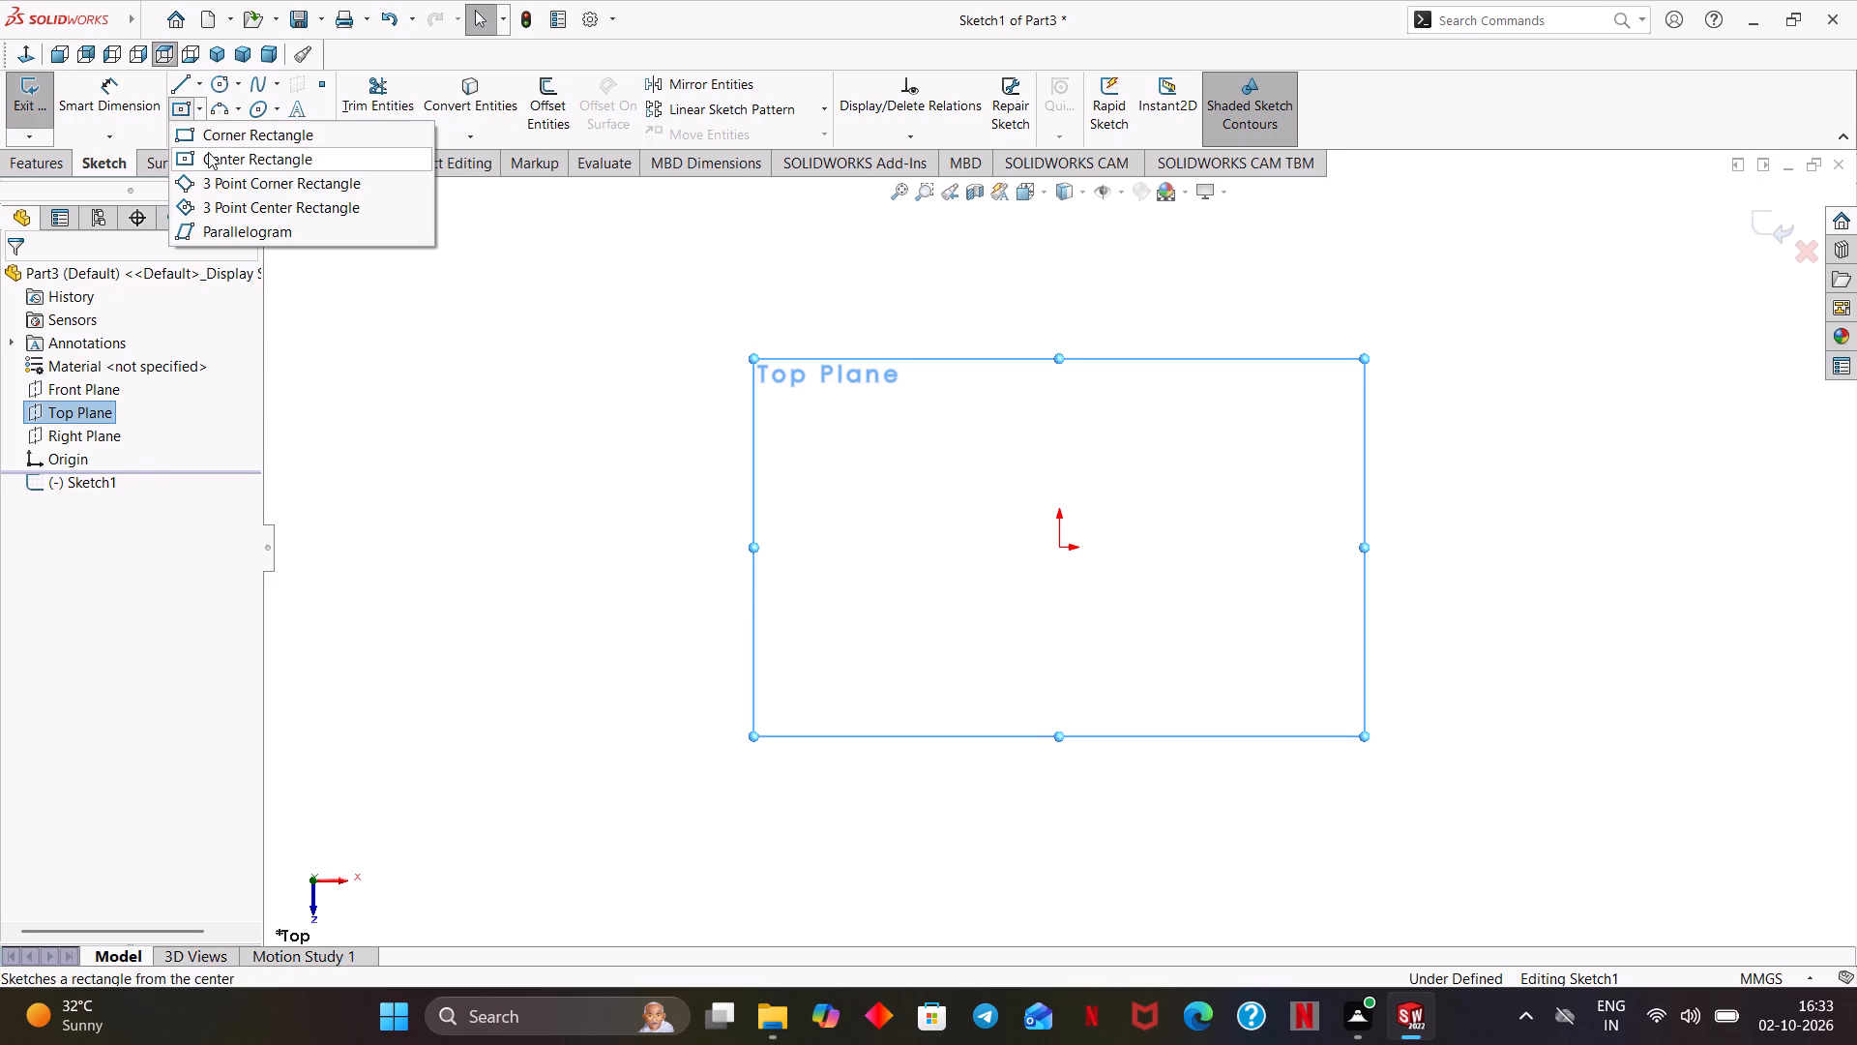
click(208, 152)
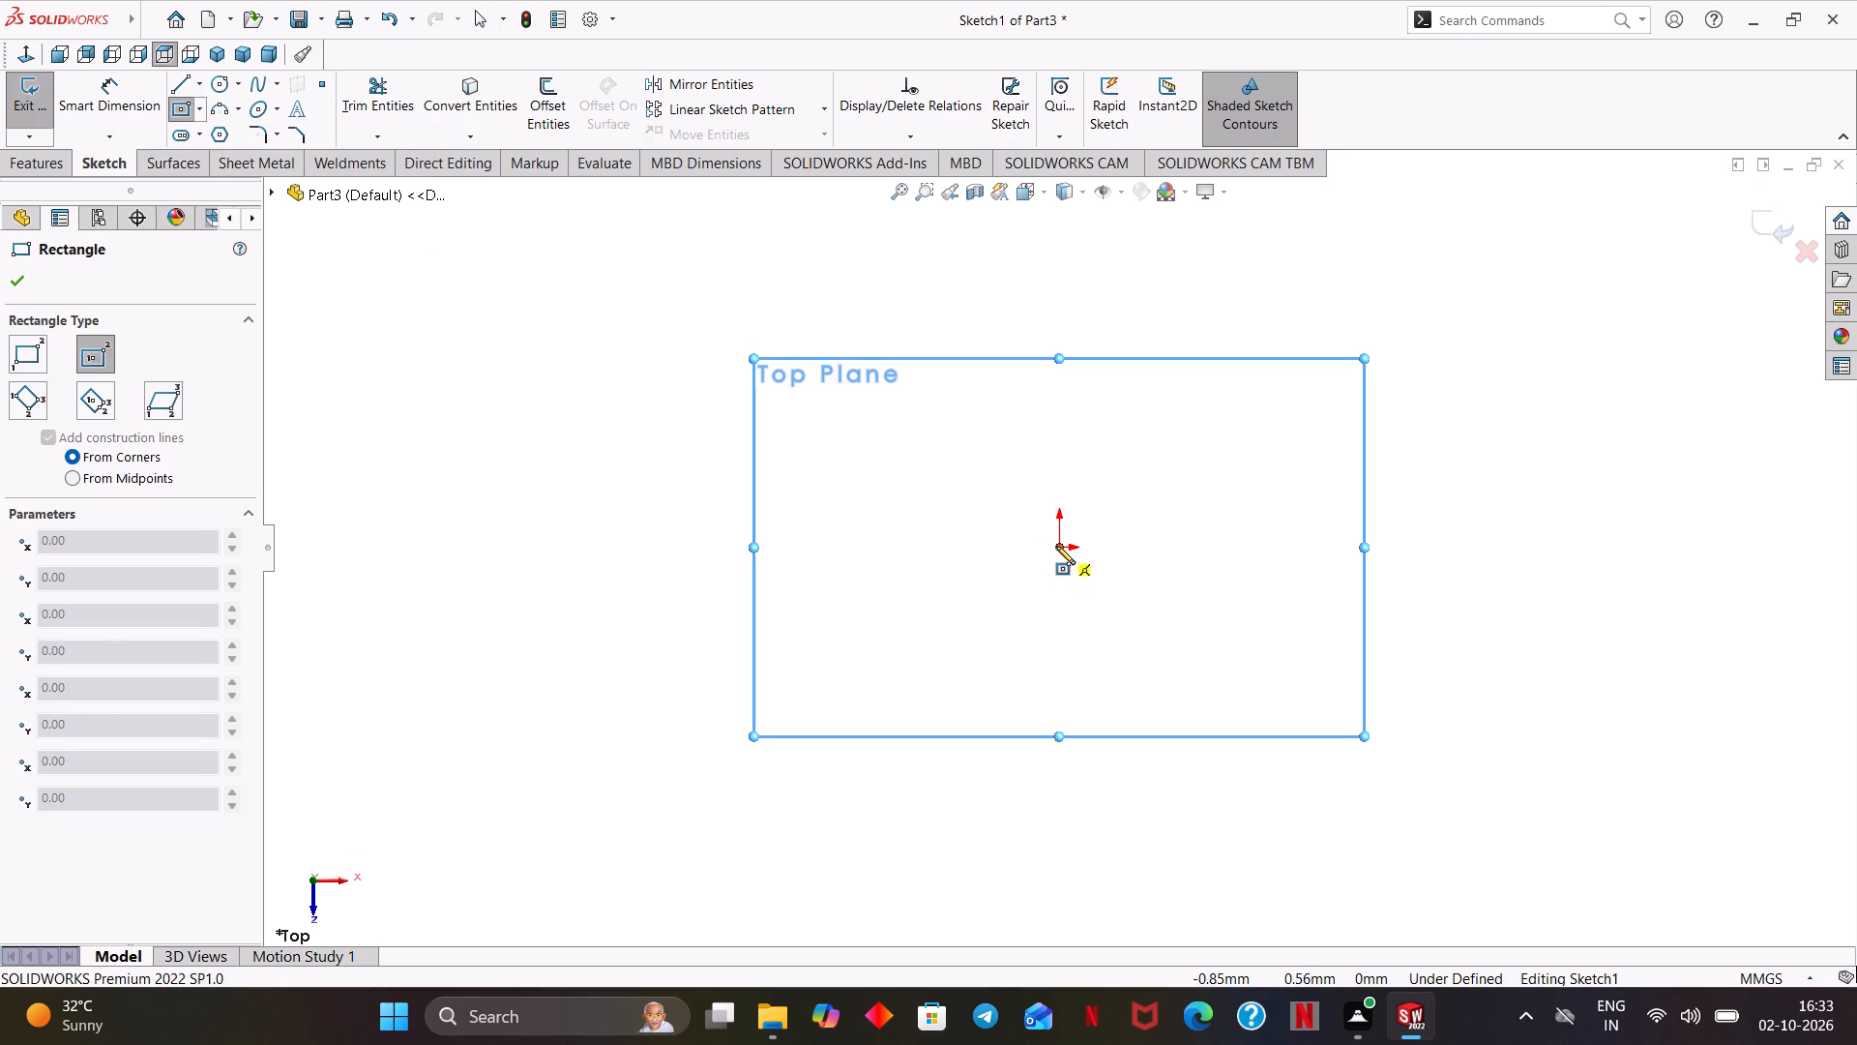
click(1056, 546)
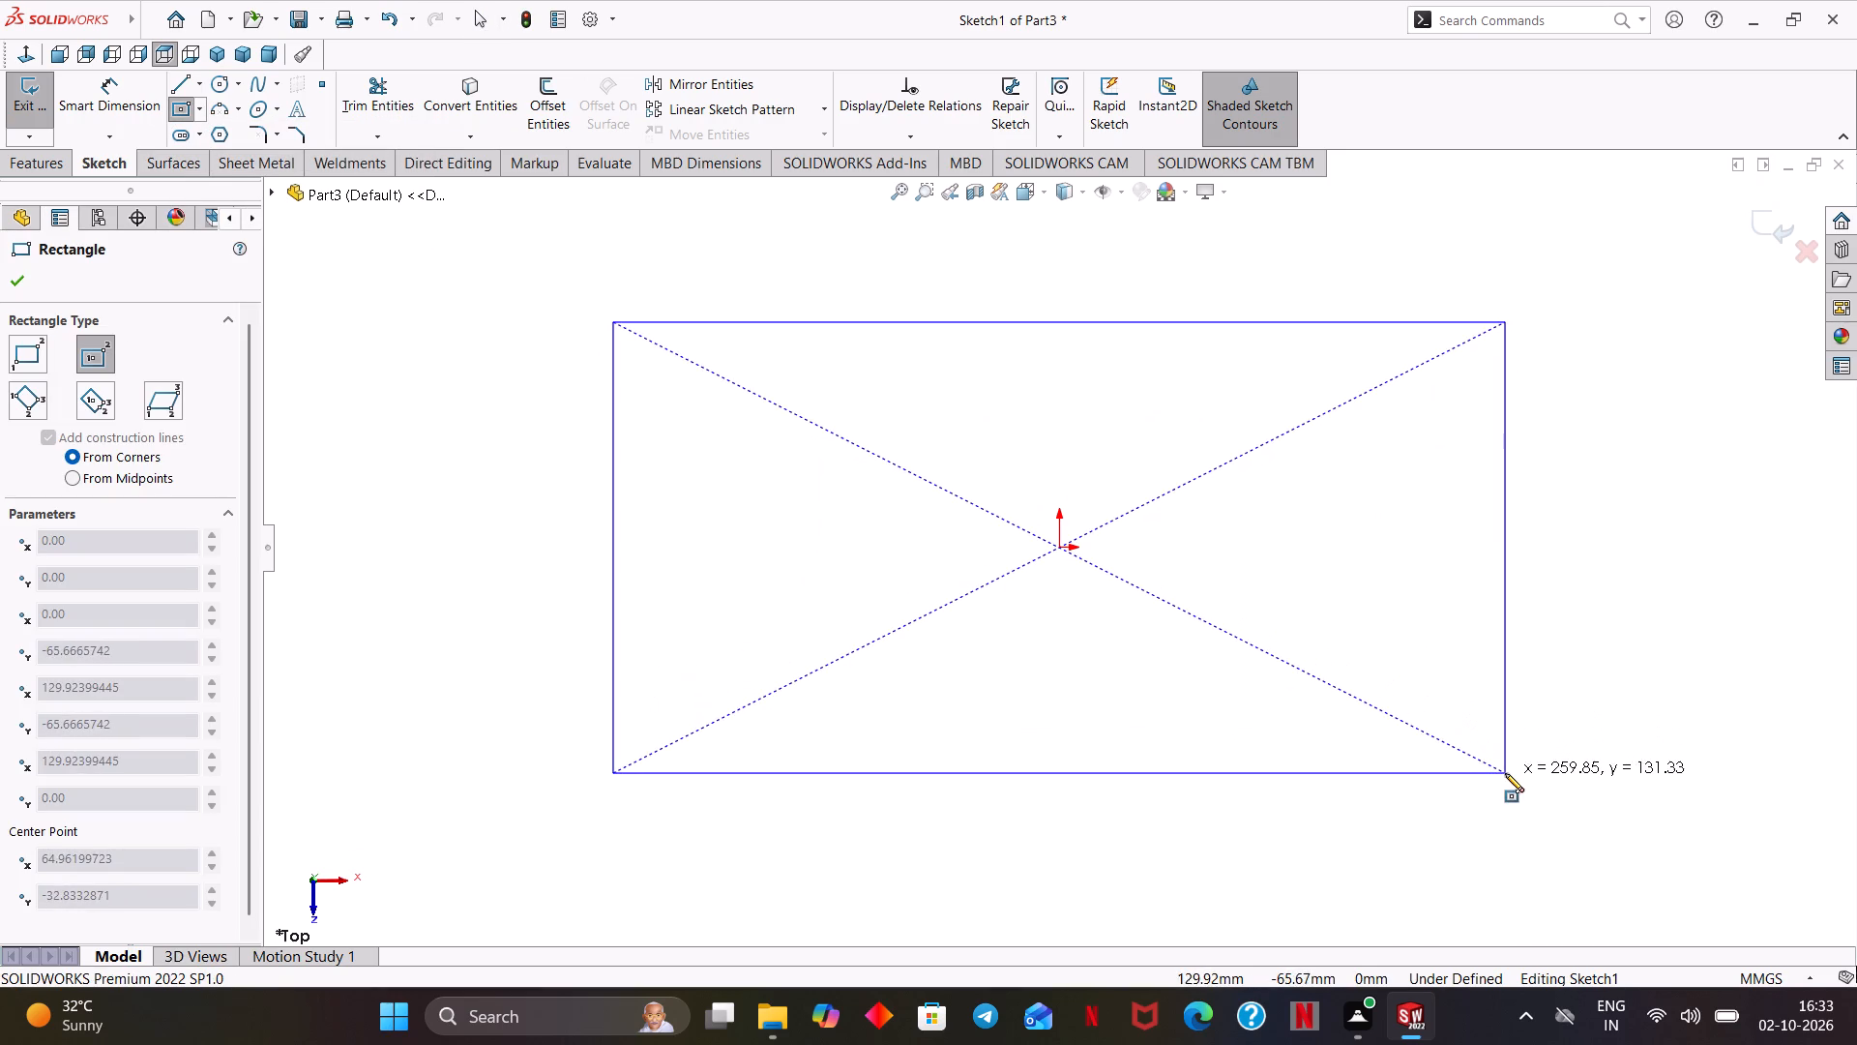
click(1505, 773)
scroll(1185, 602, up, 1)
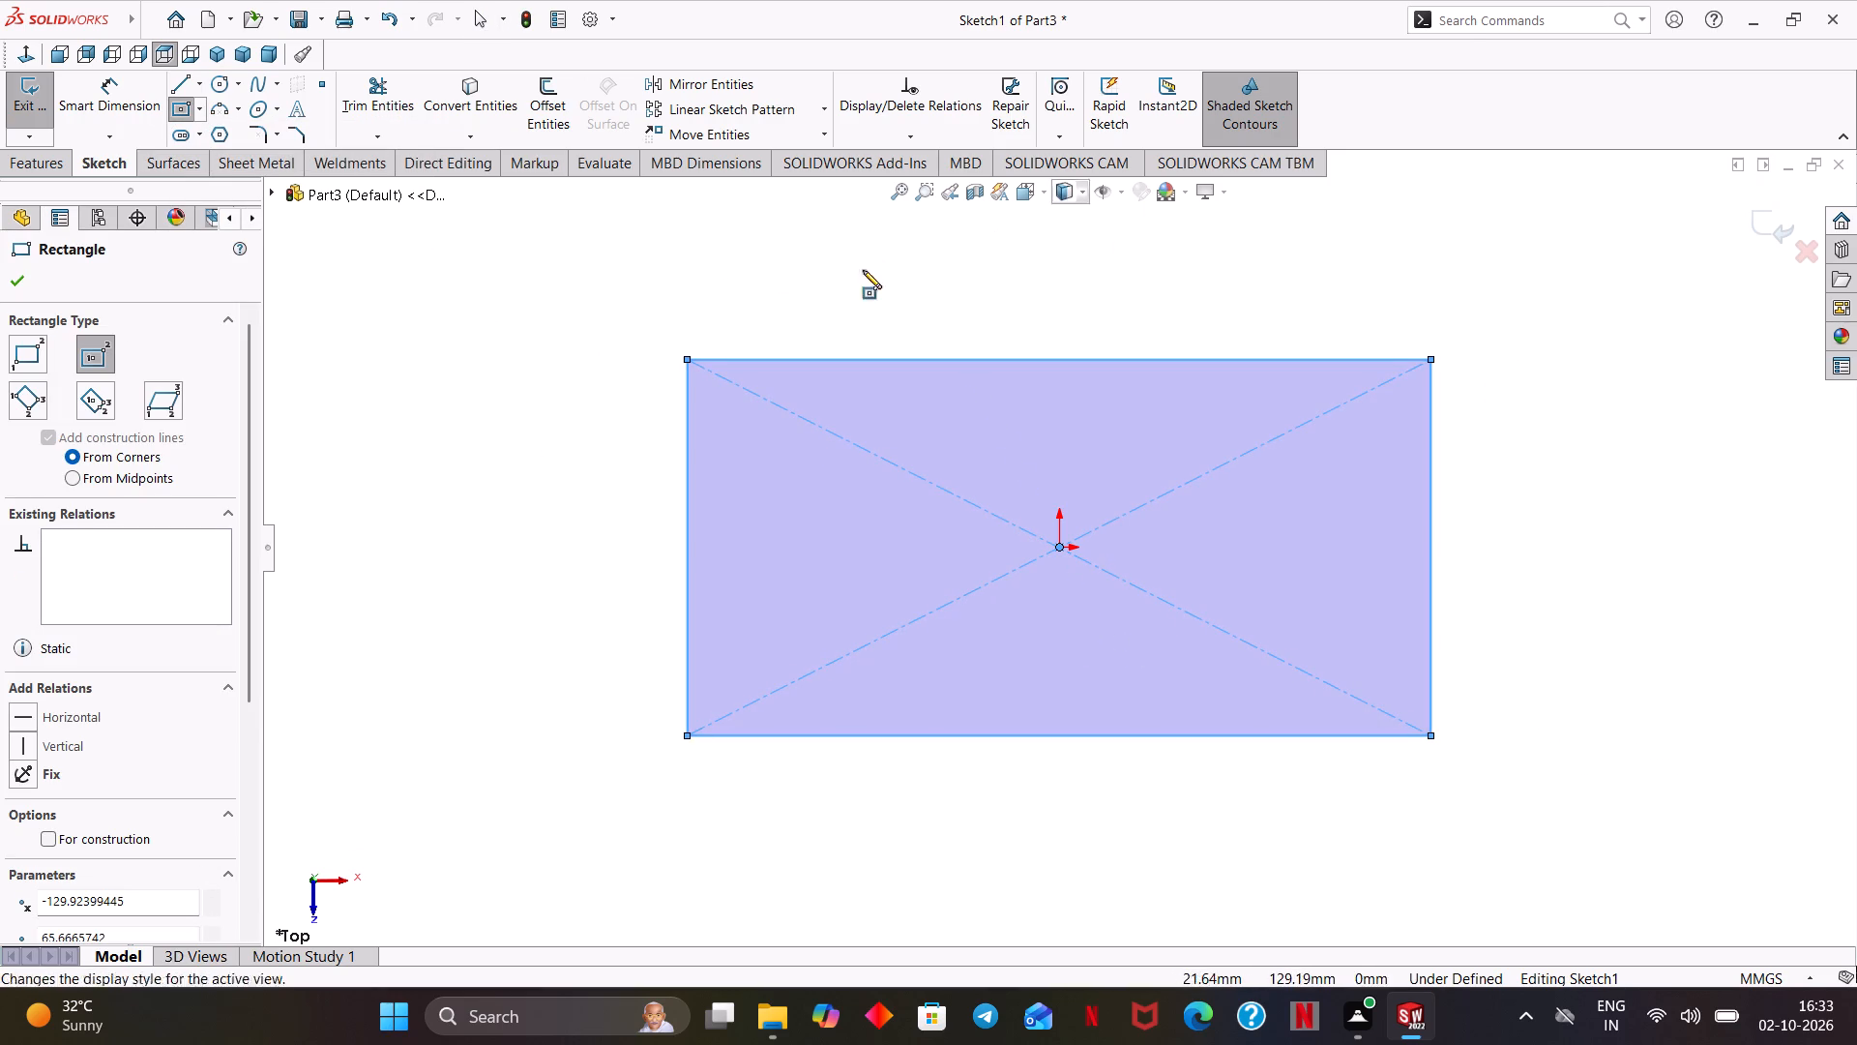
Turn off Shaded Sketch Contours and leave the rectangle command.
click(1258, 91)
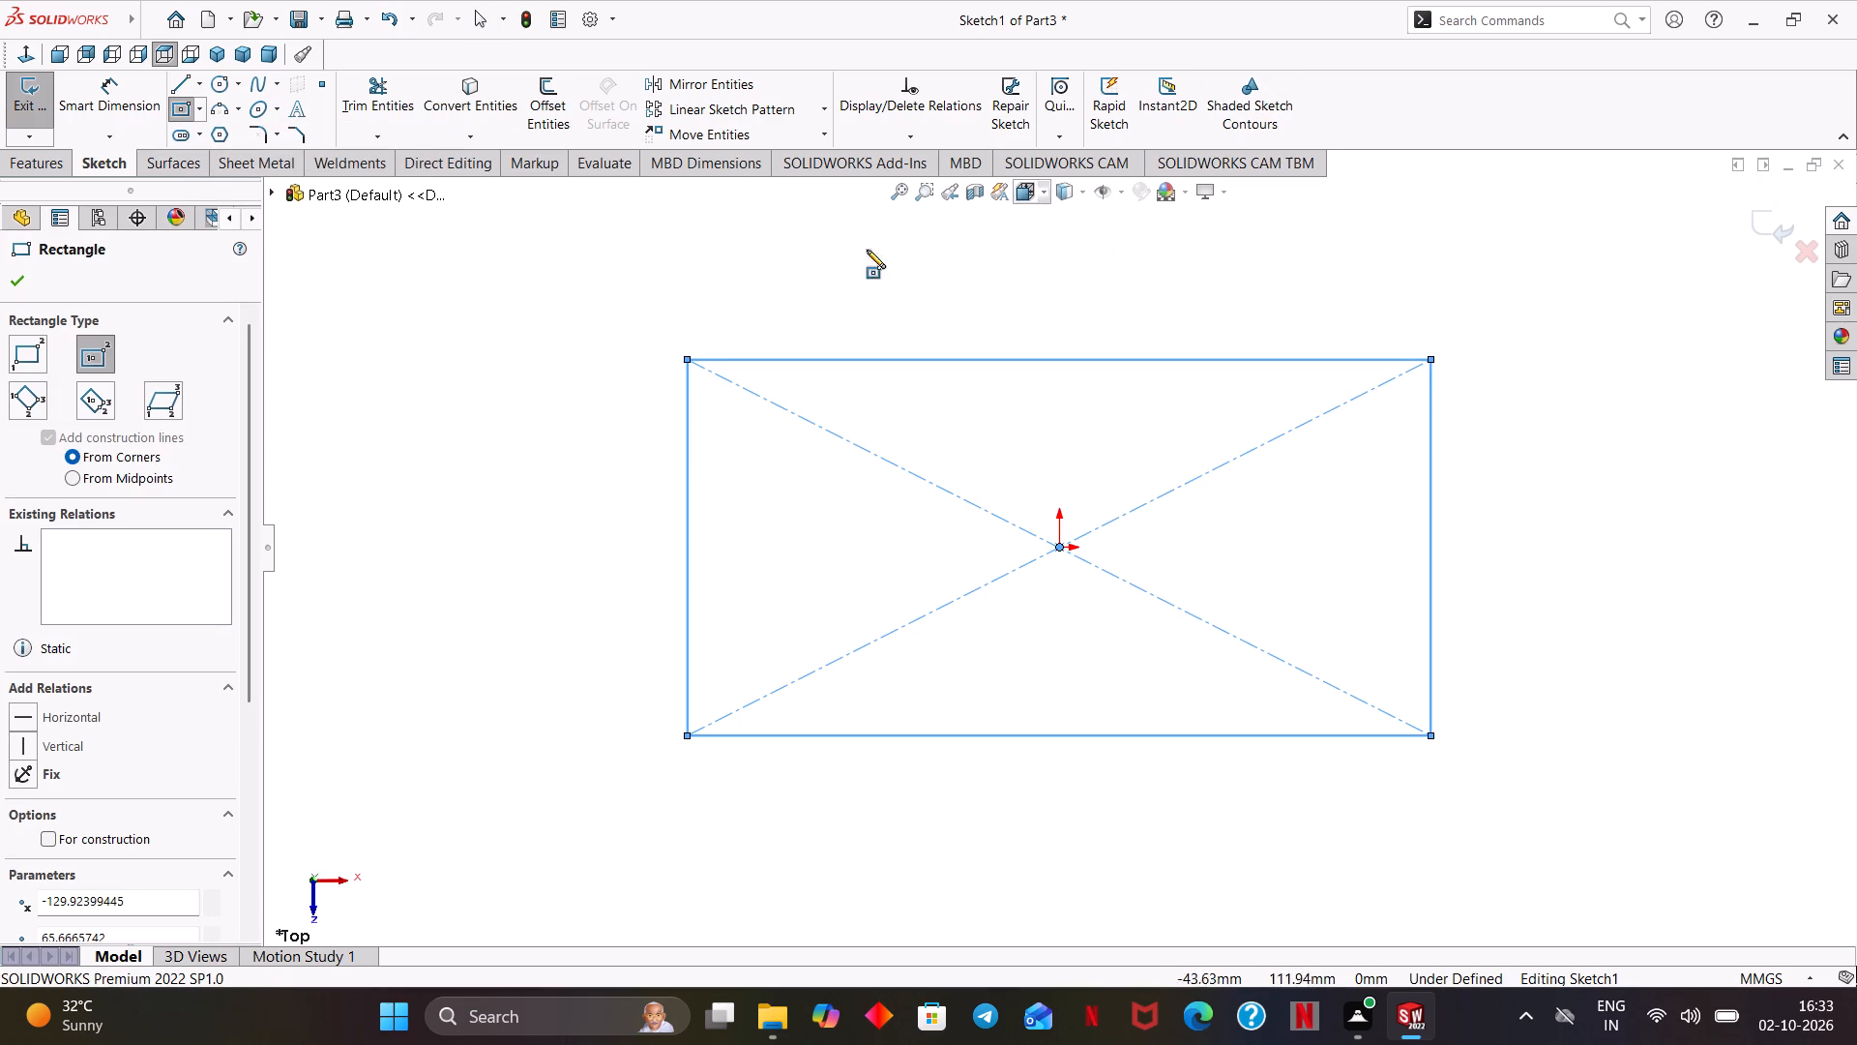
right_click(604, 266)
click(646, 287)
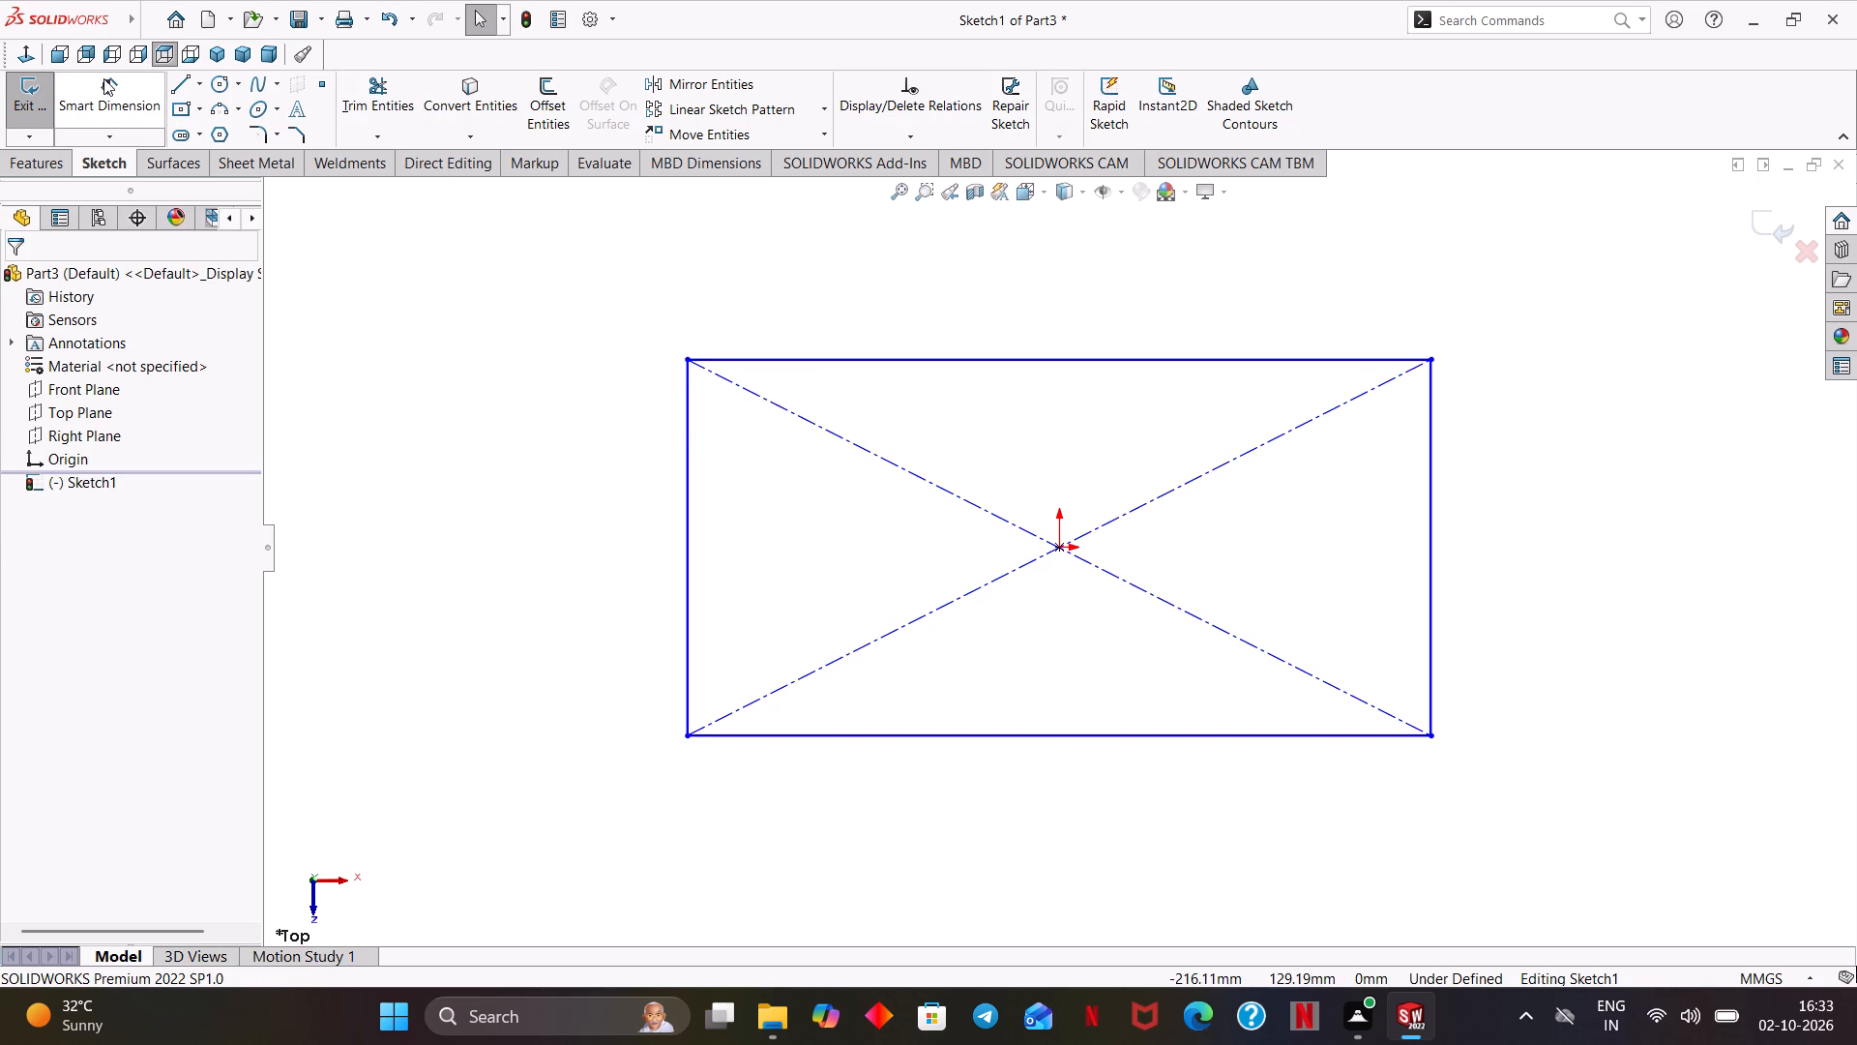
Dimension the rectangle with a horizontal length of 2500 mm and a vertical width of 800 mm.
click(99, 80)
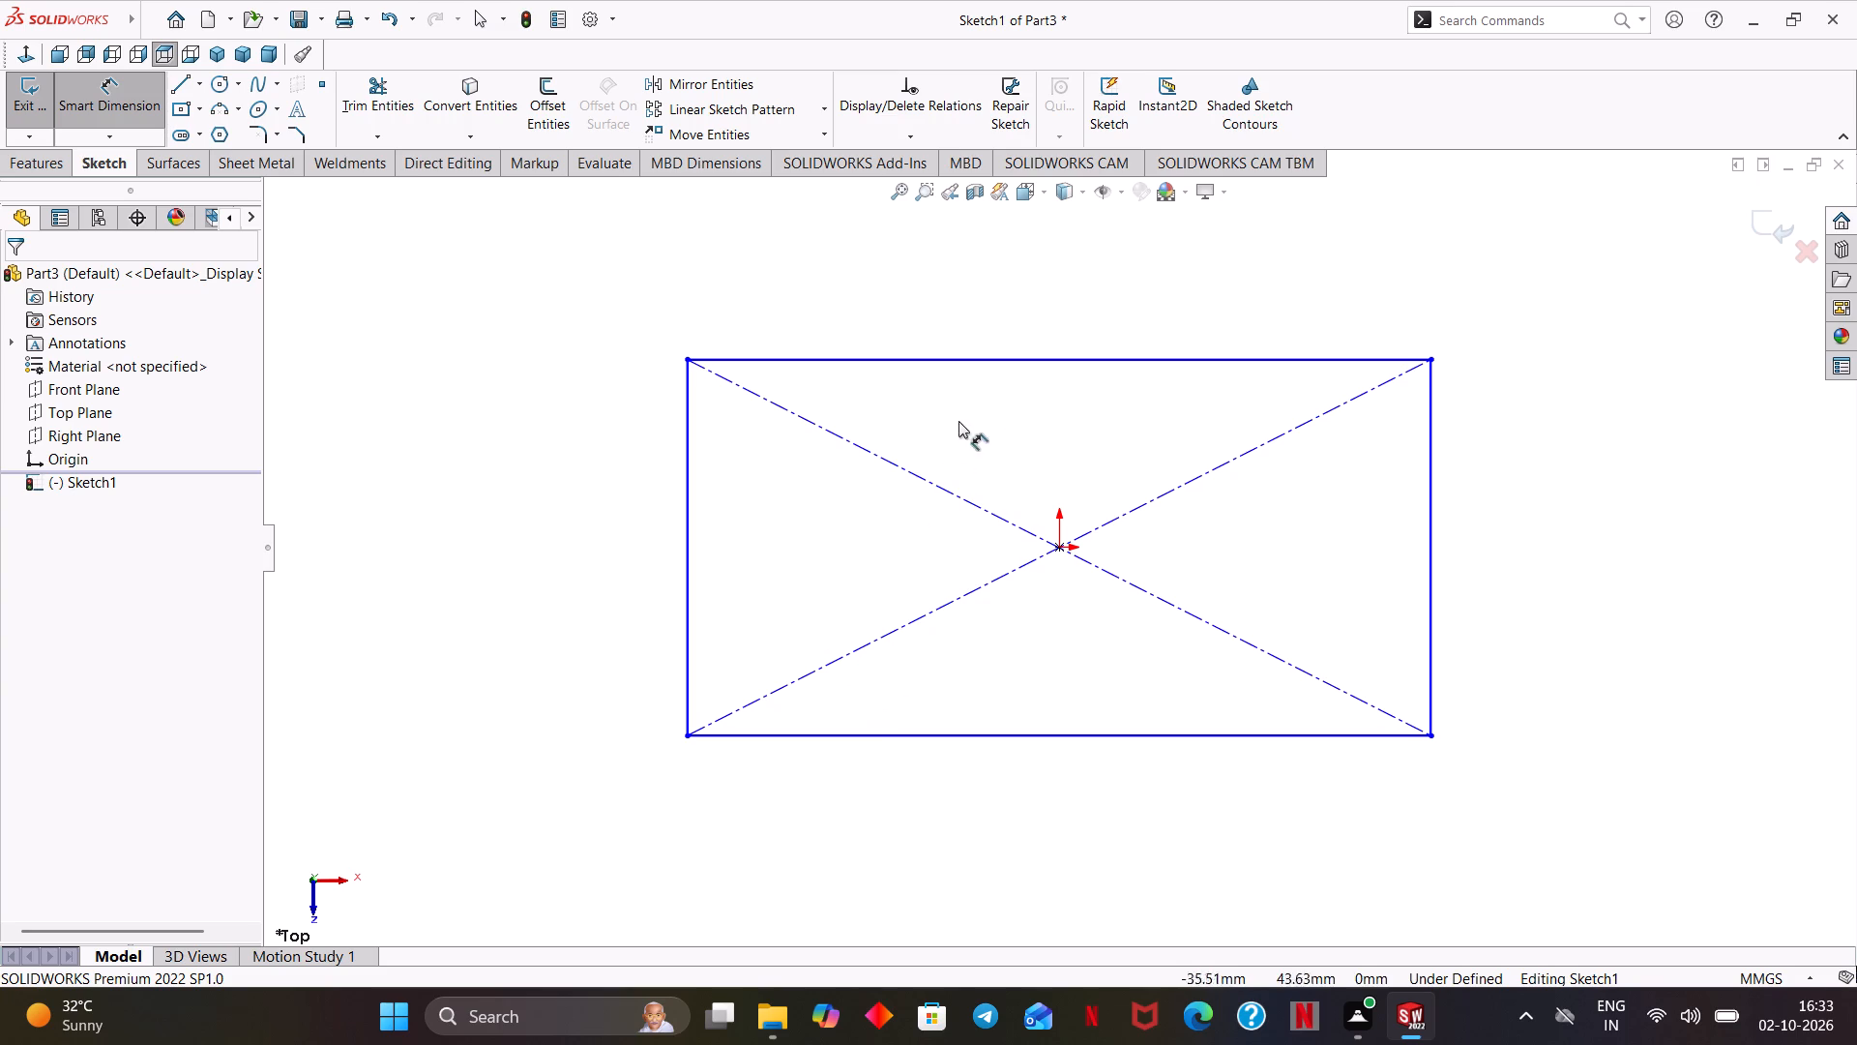
click(1040, 361)
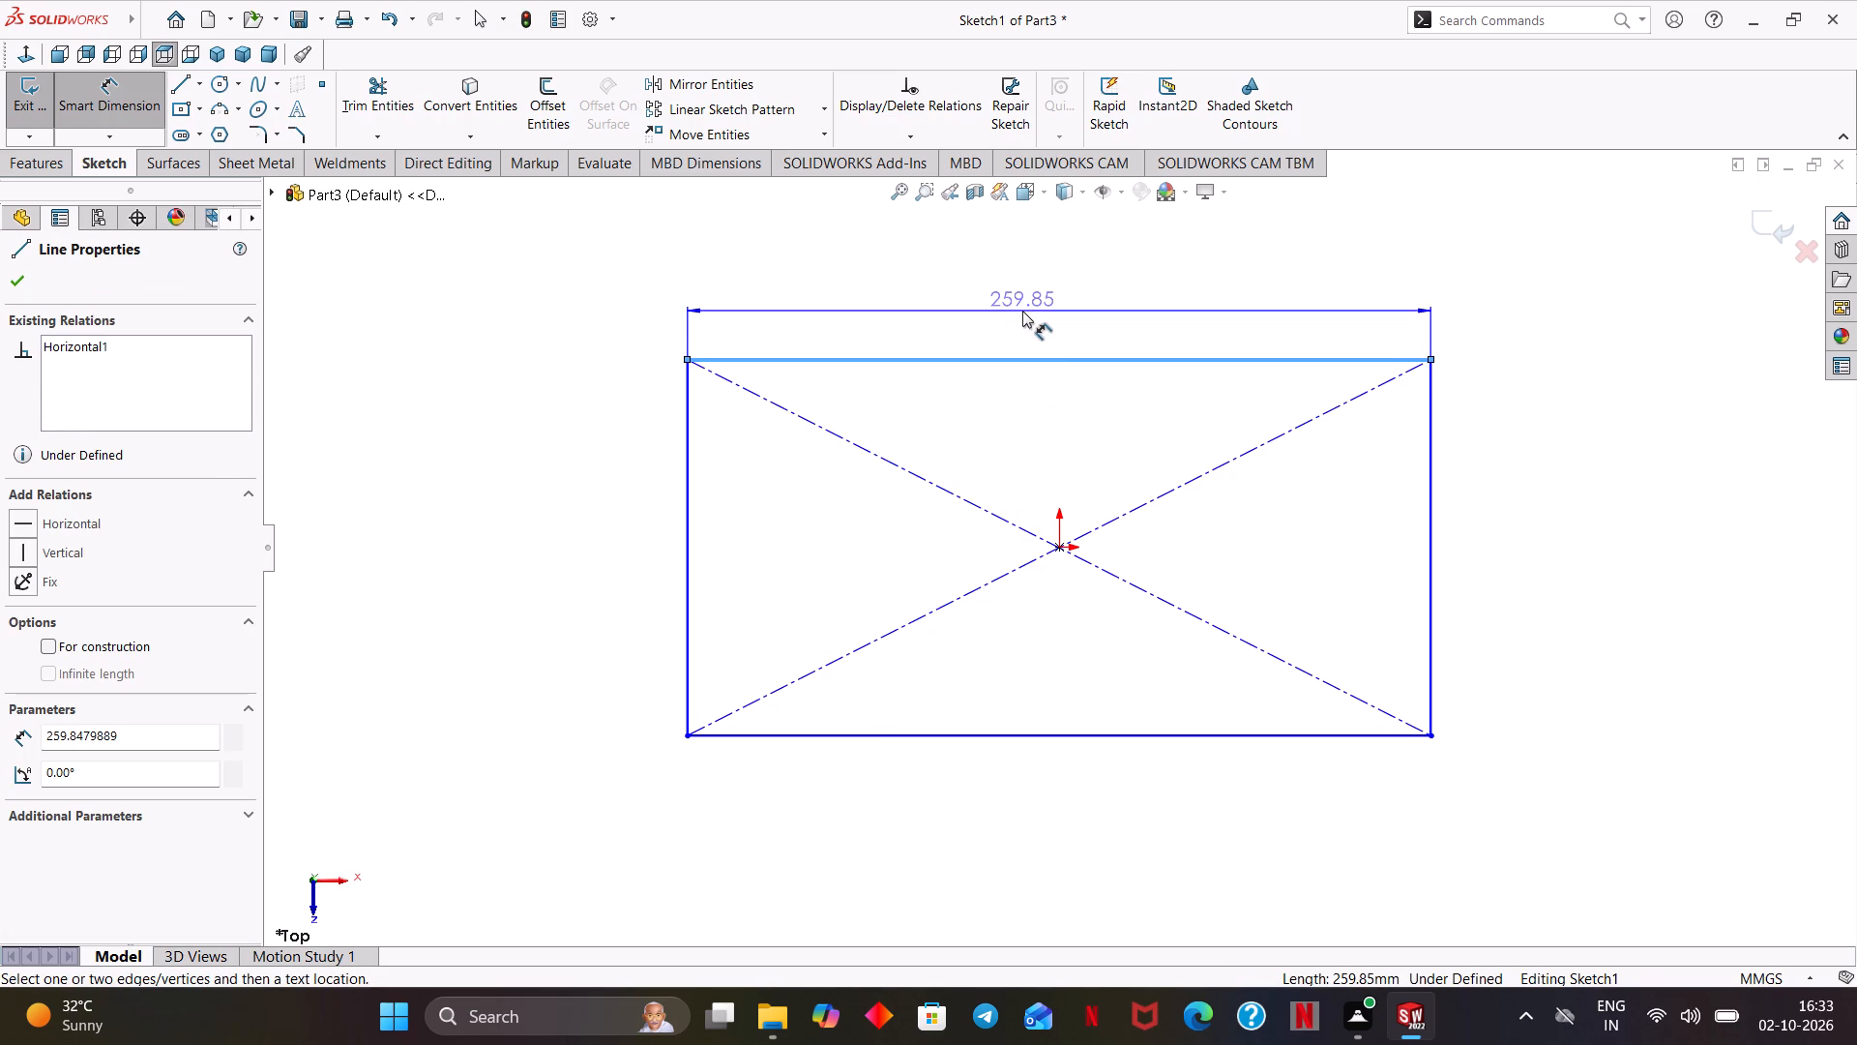
click(1022, 311)
text(2500)
key(Return)
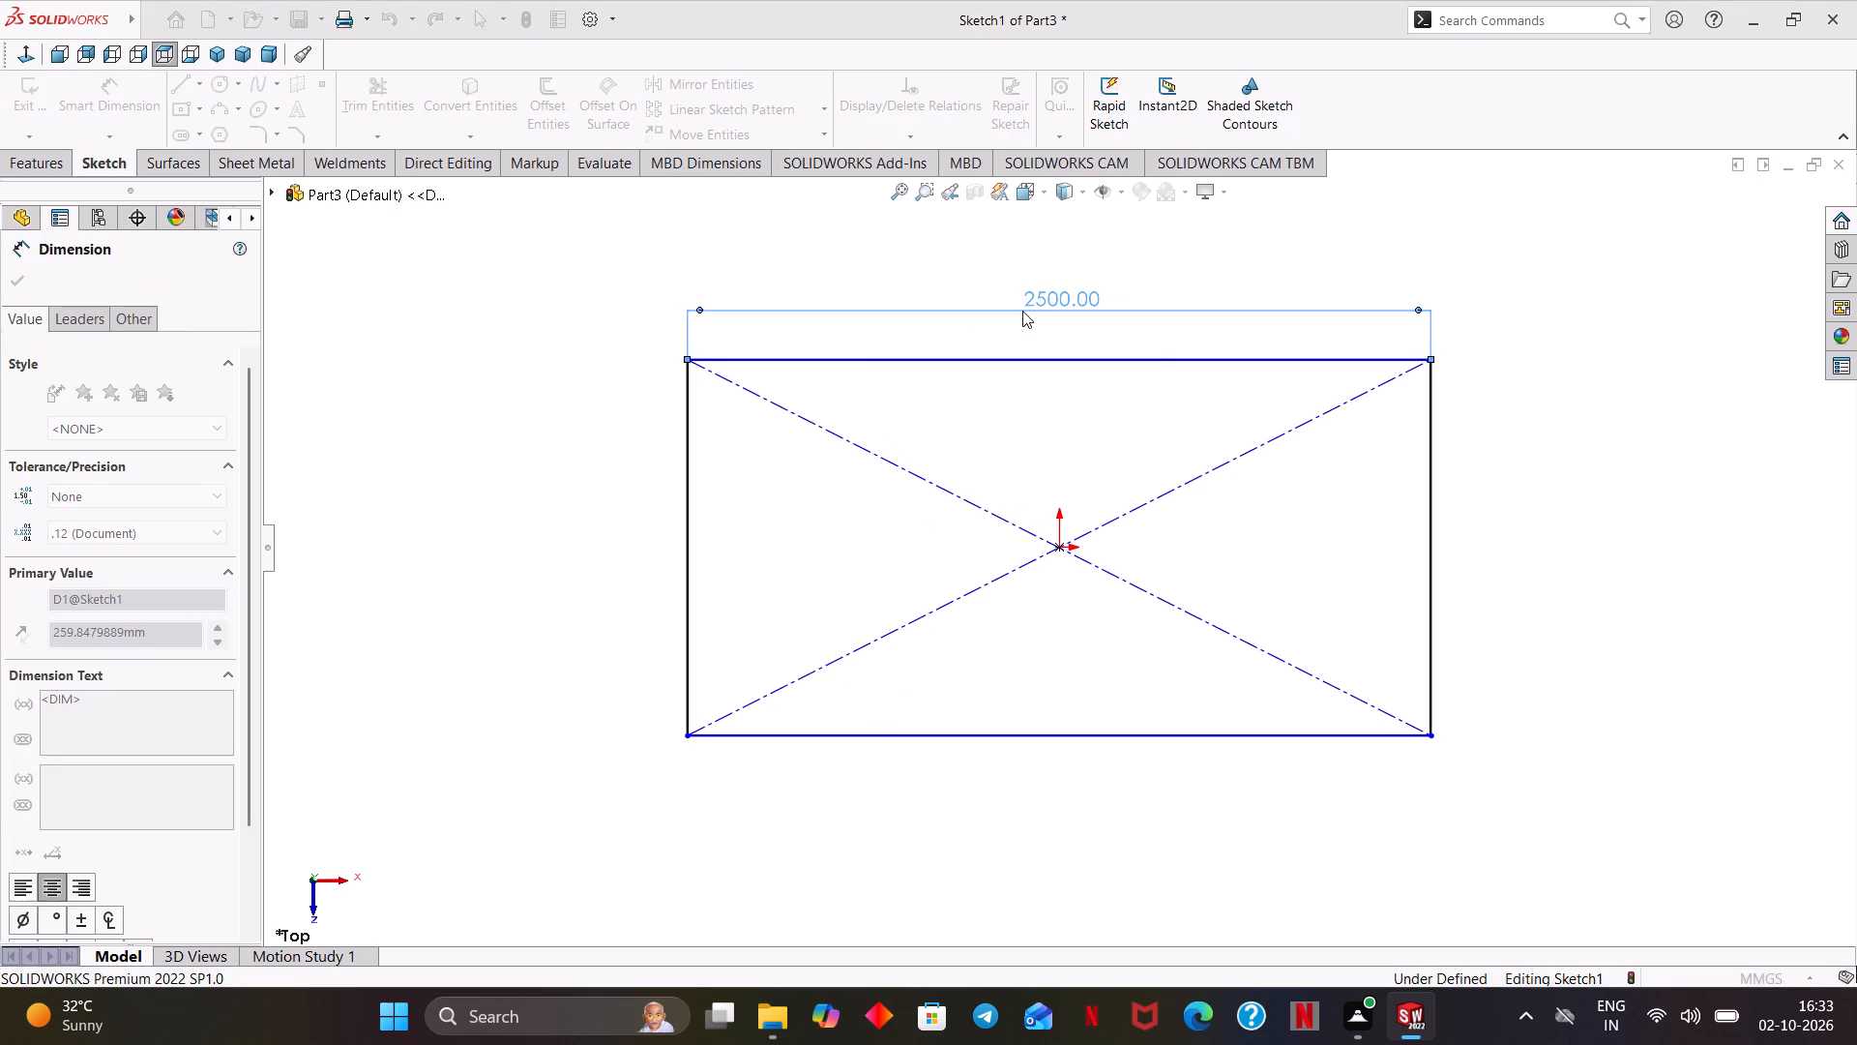
click(685, 515)
click(636, 525)
text(800)
key(Return)
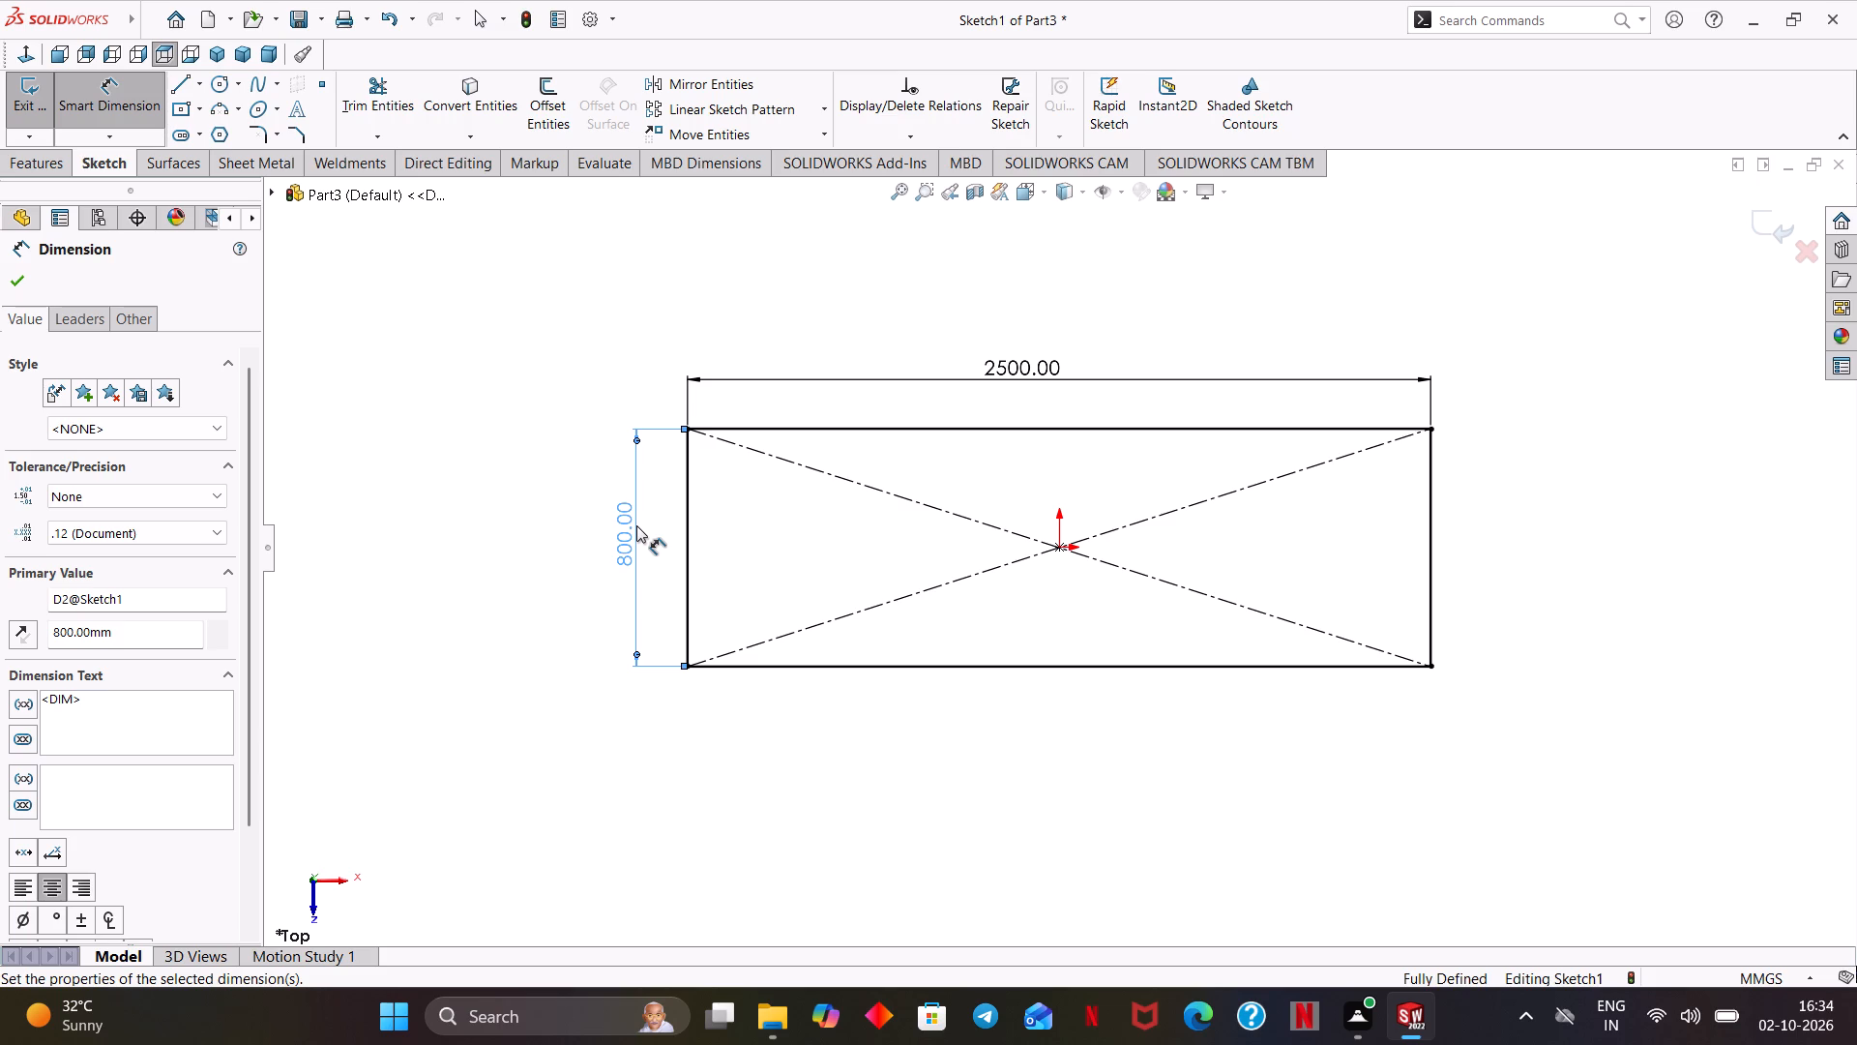
click(20, 288)
Draw two vertical lines between the rectangle's long edges, about 716 mm from its left edge and 625 mm from its right edge.
key(l)
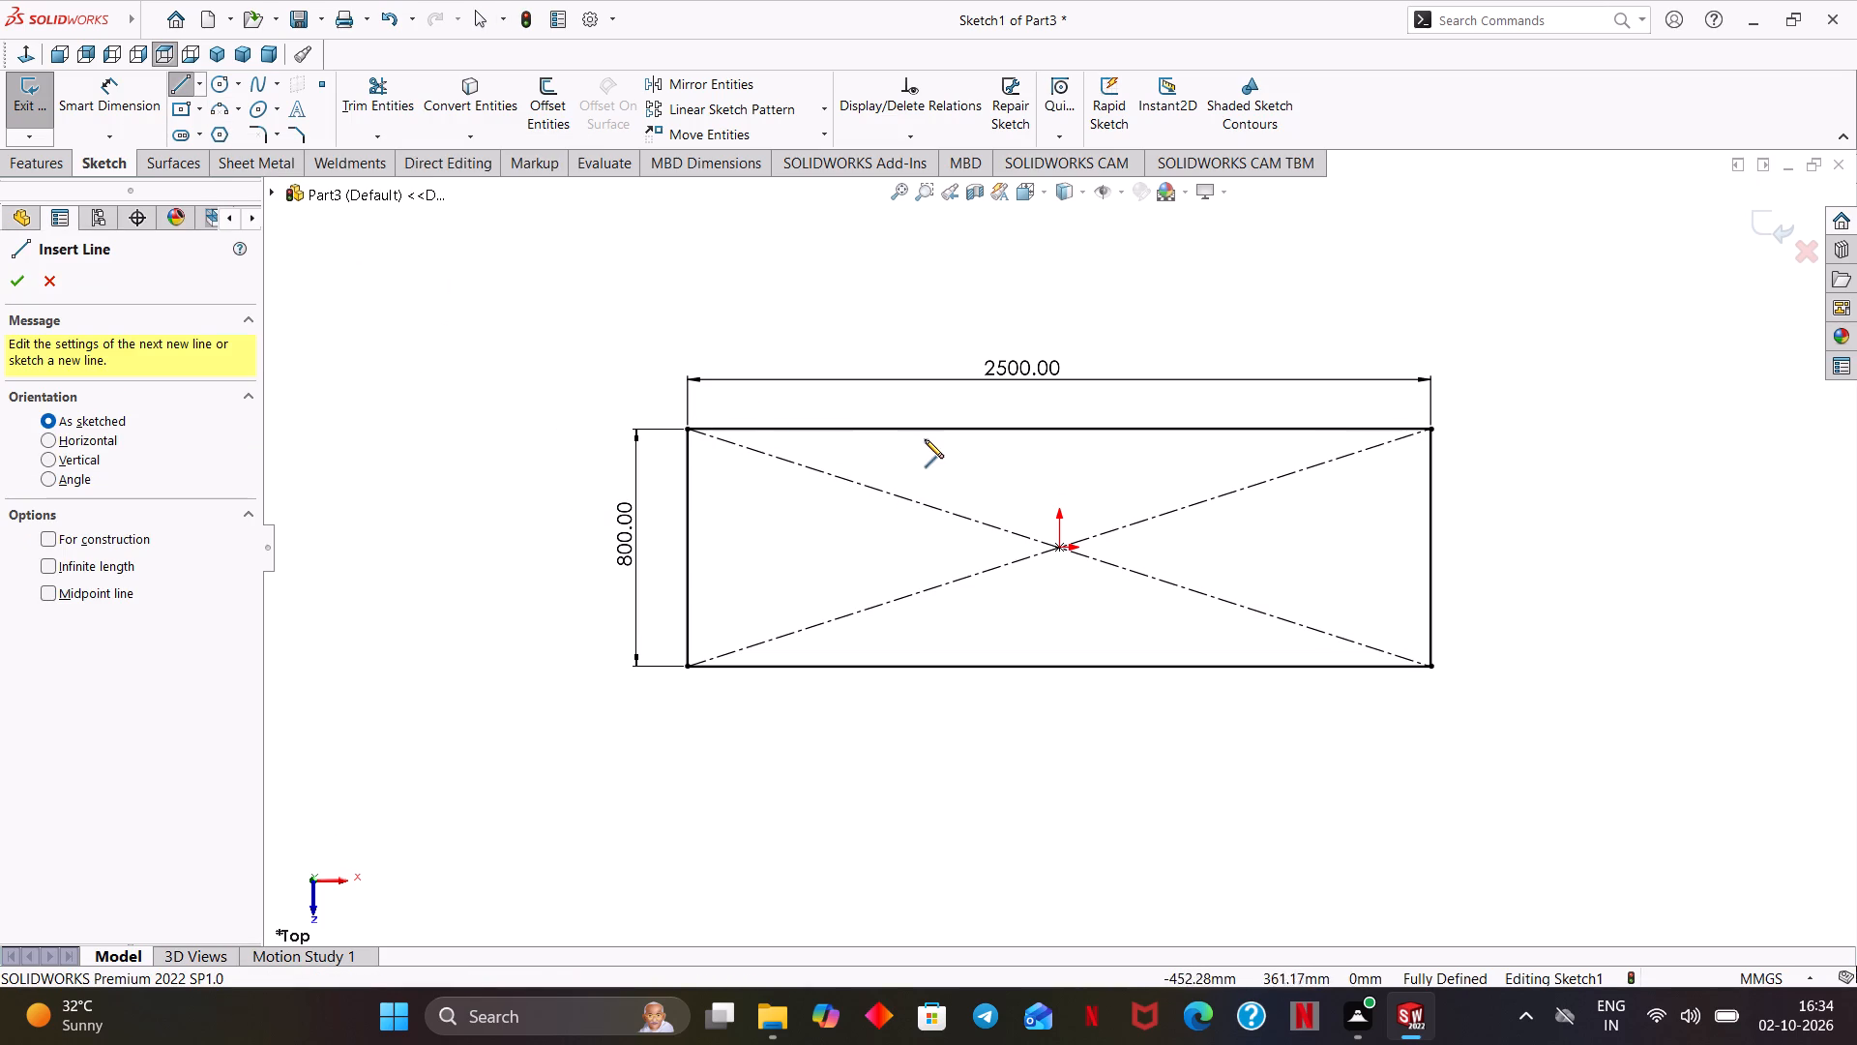
click(900, 429)
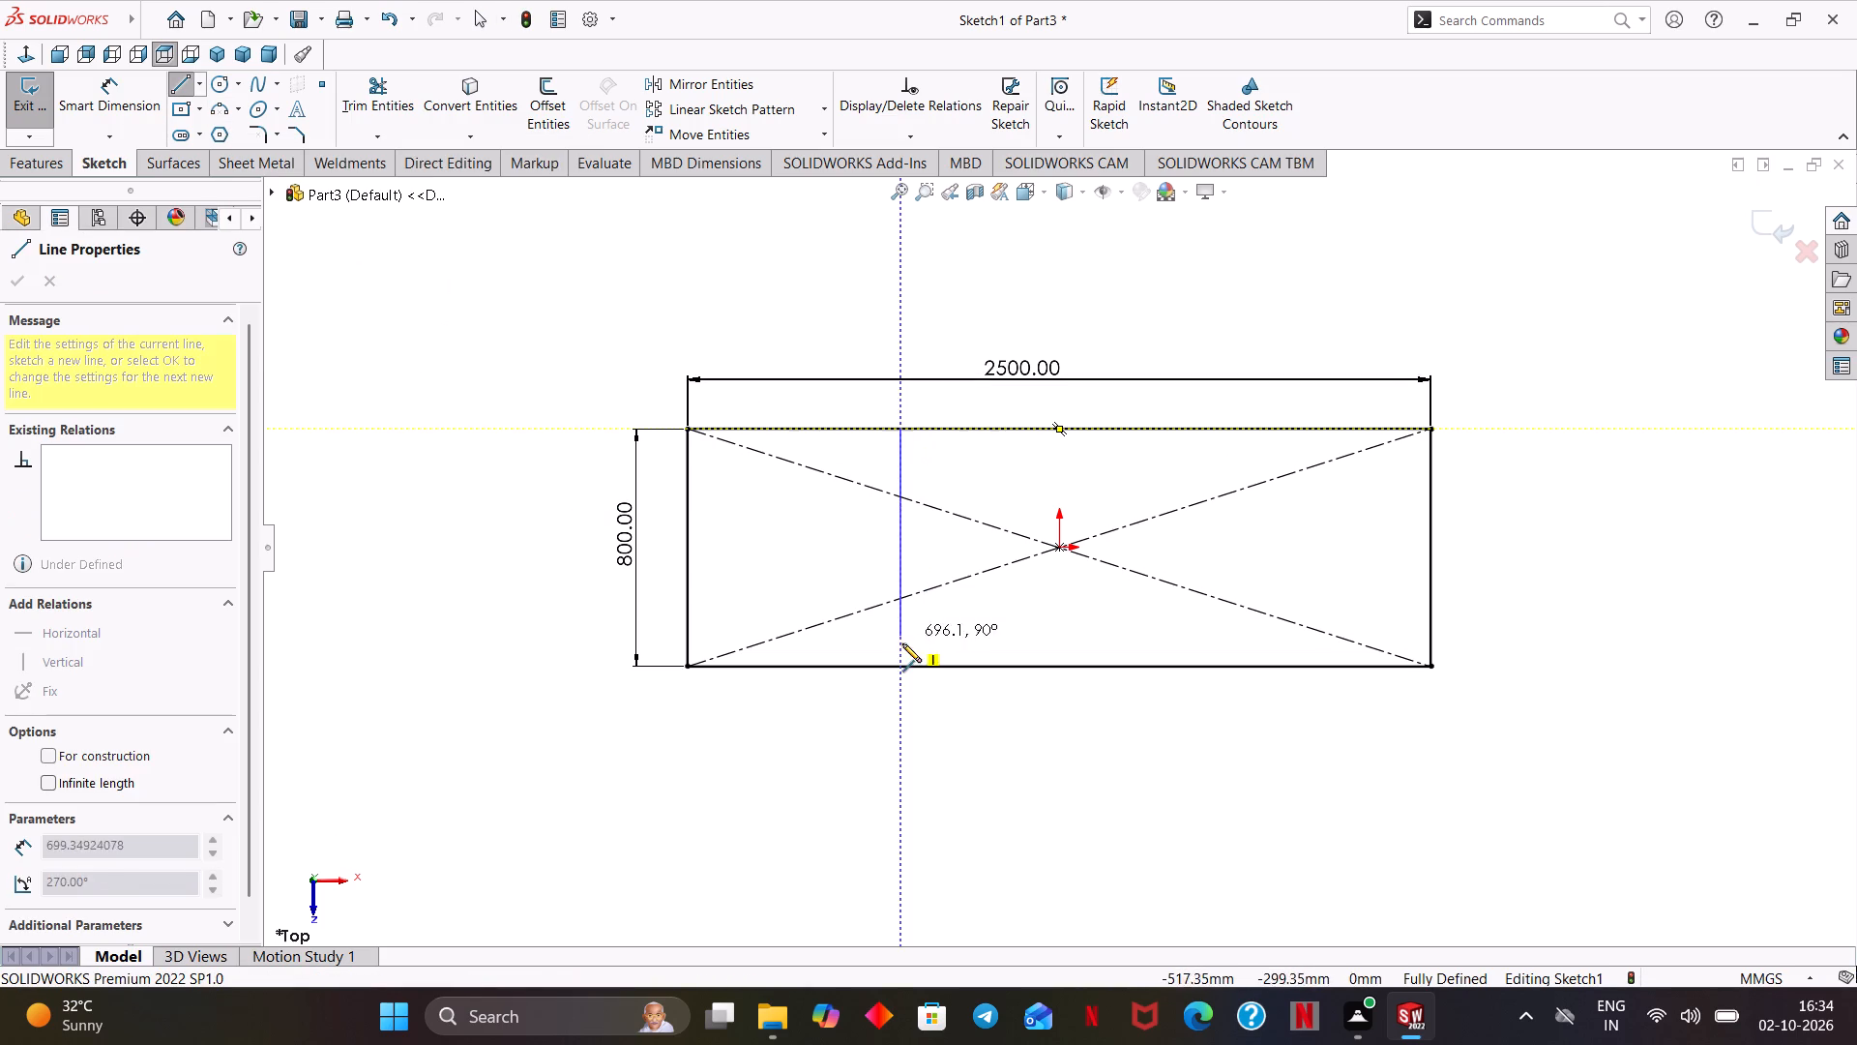
click(897, 667)
right_click(946, 699)
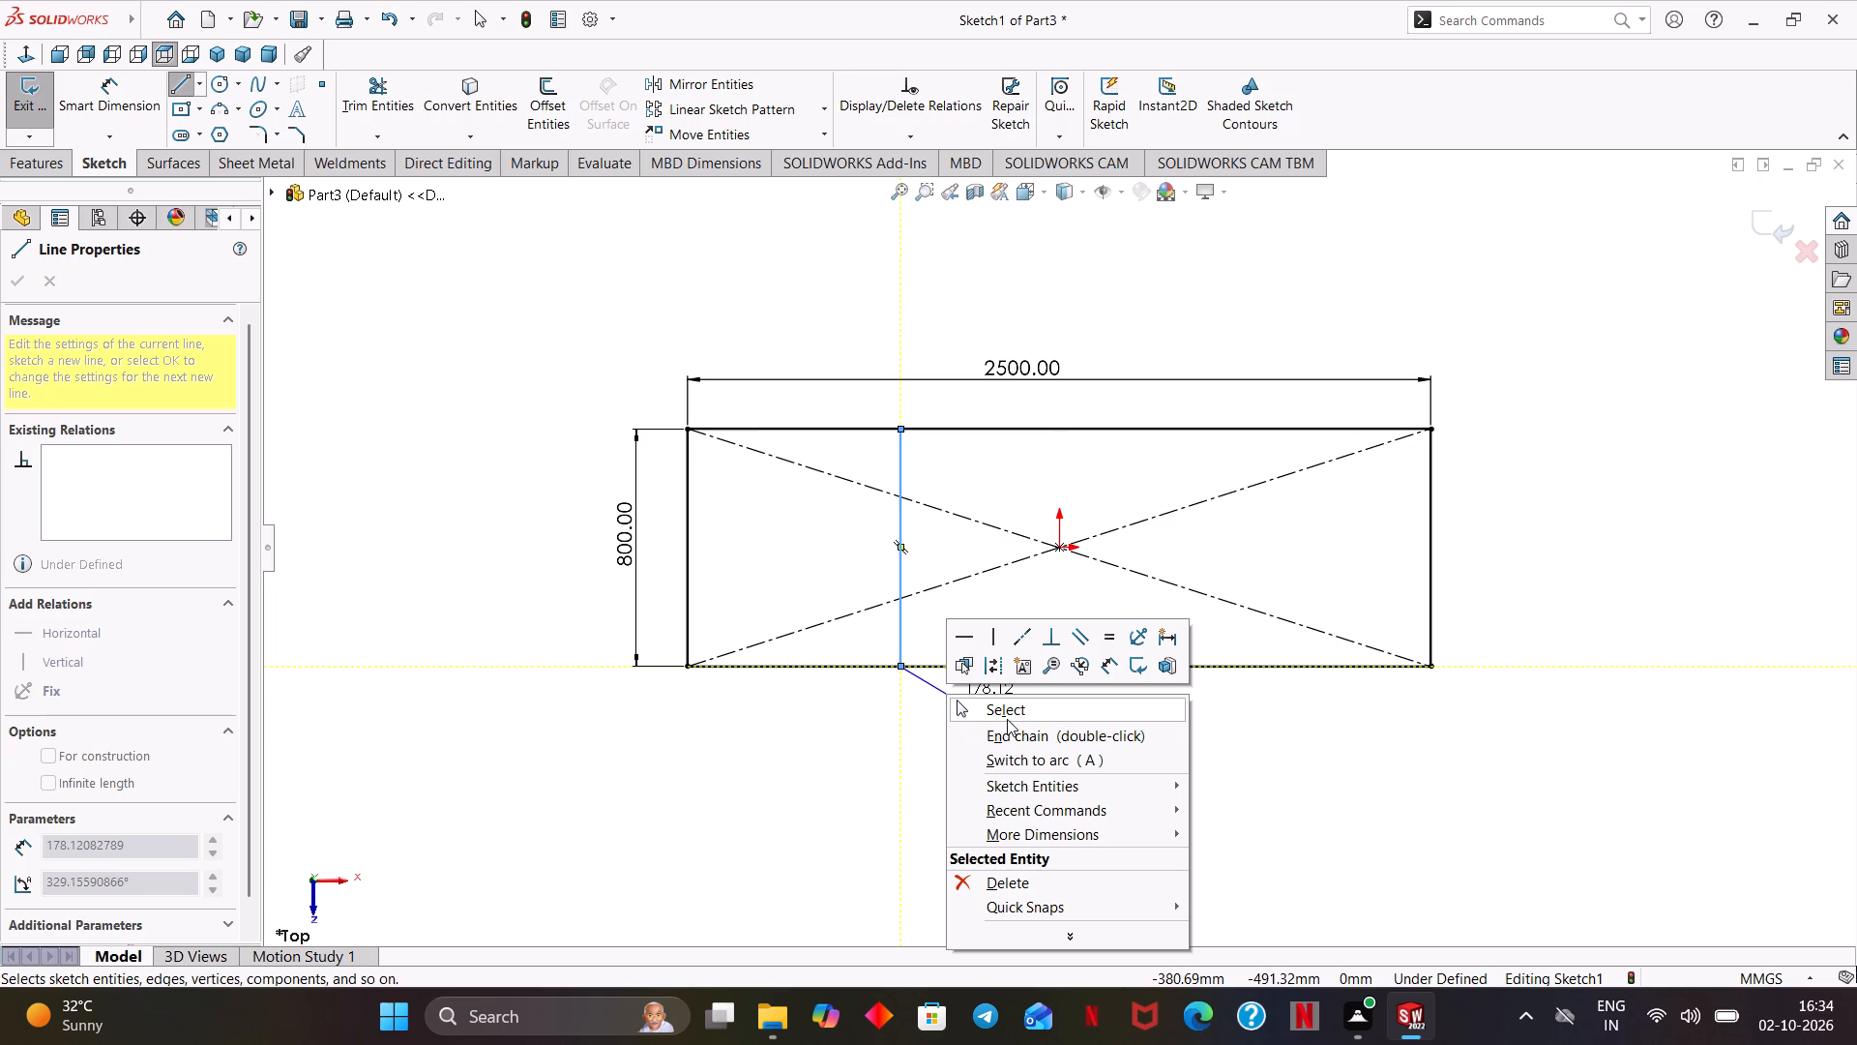
click(1011, 707)
key(l)
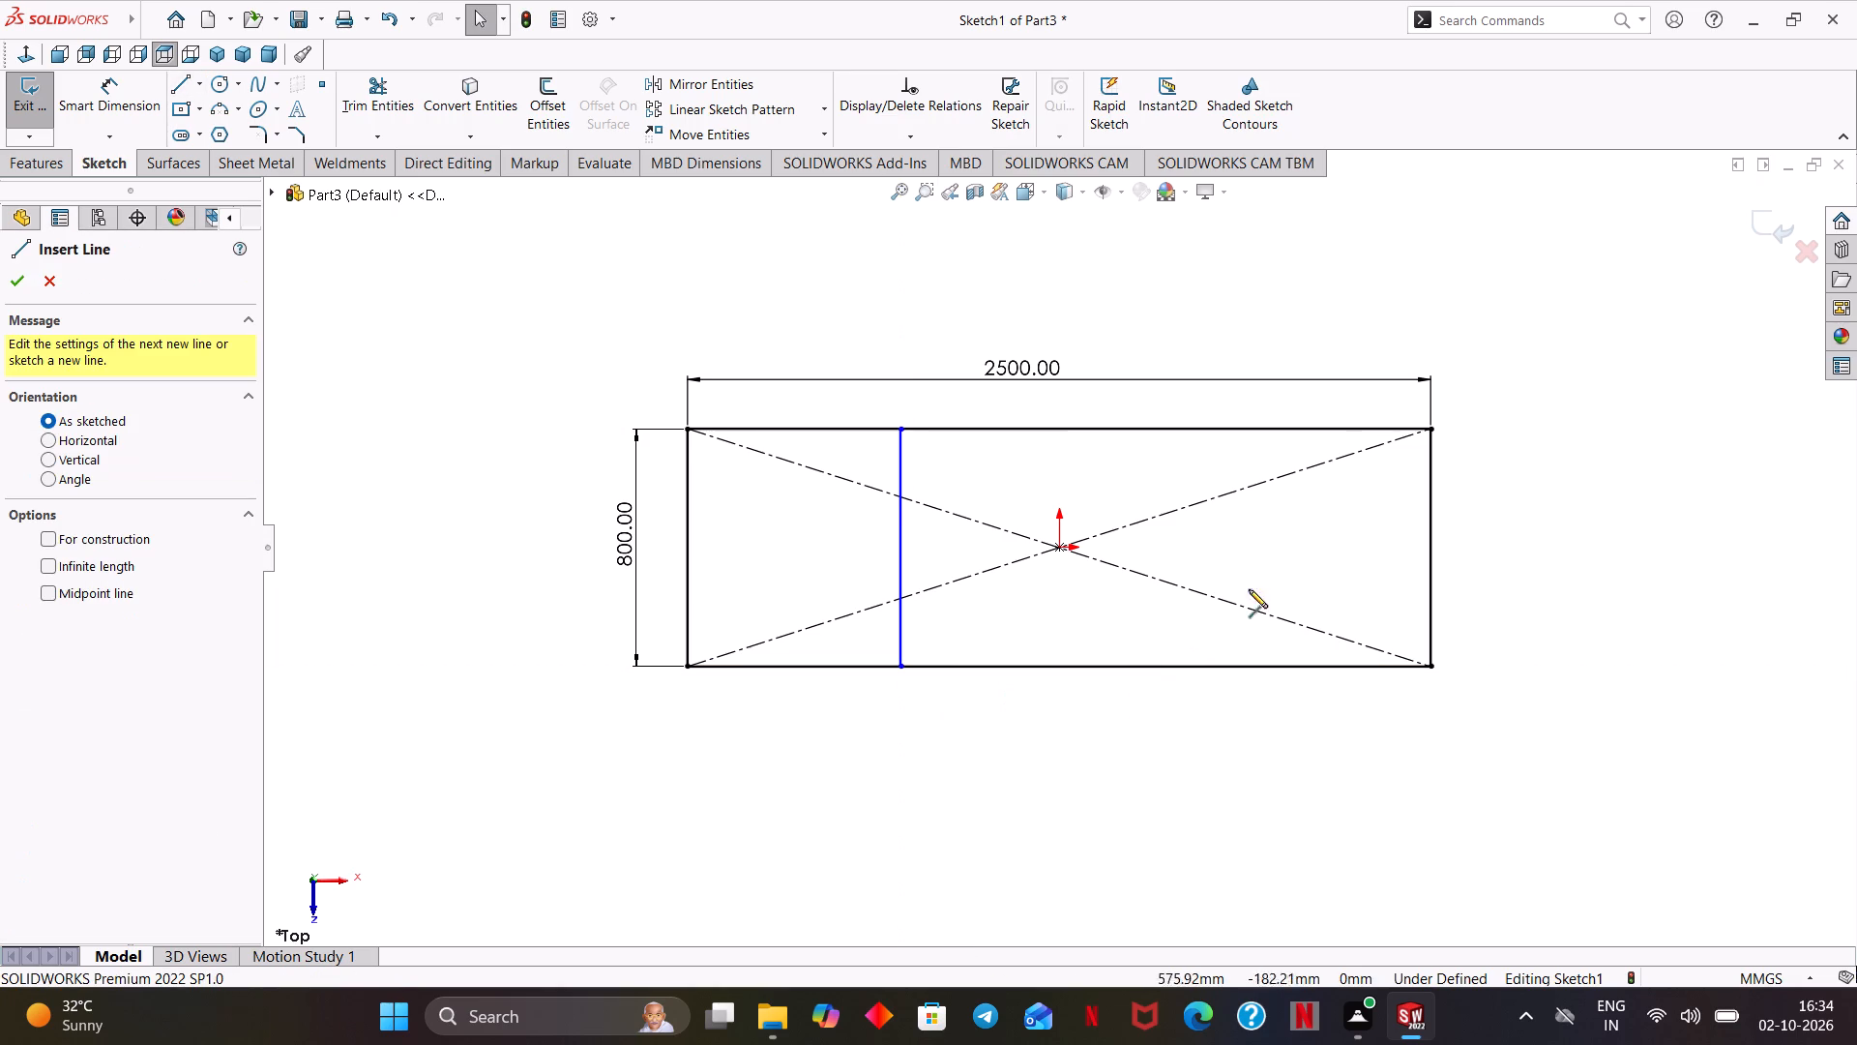
click(1245, 433)
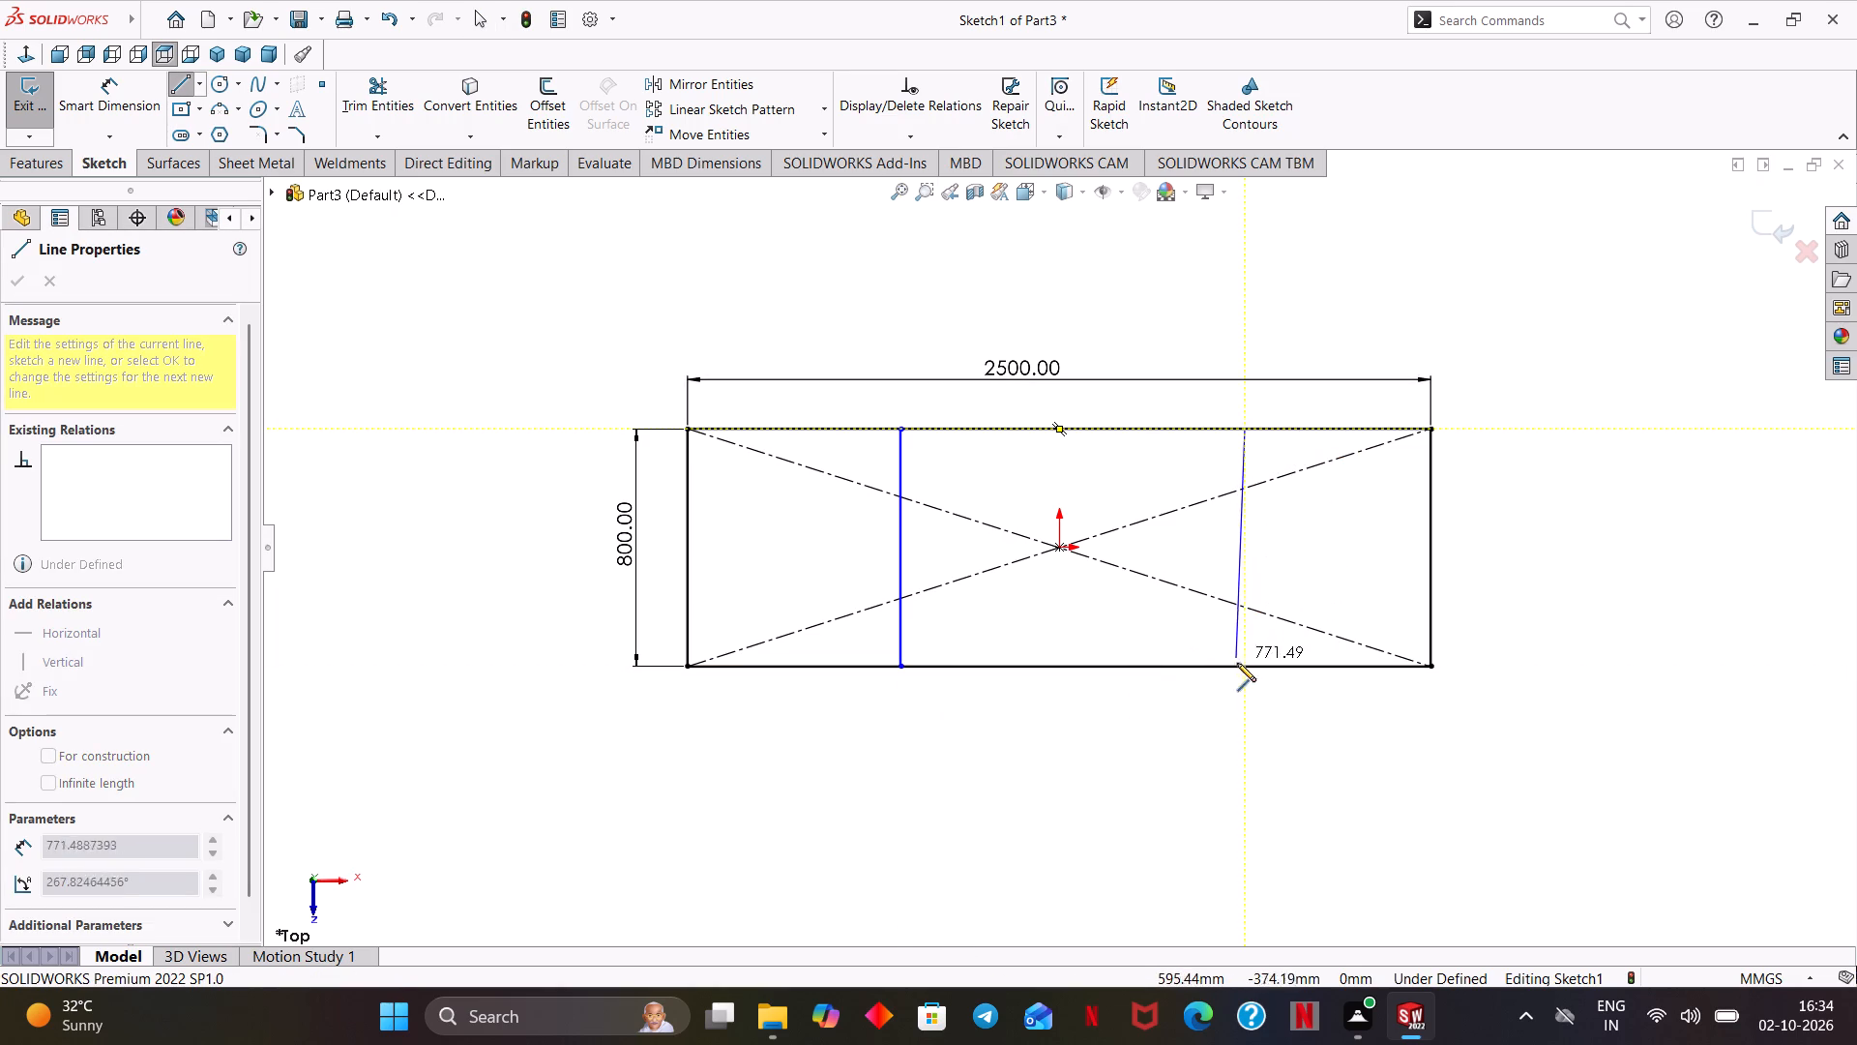
click(1243, 667)
right_click(1270, 691)
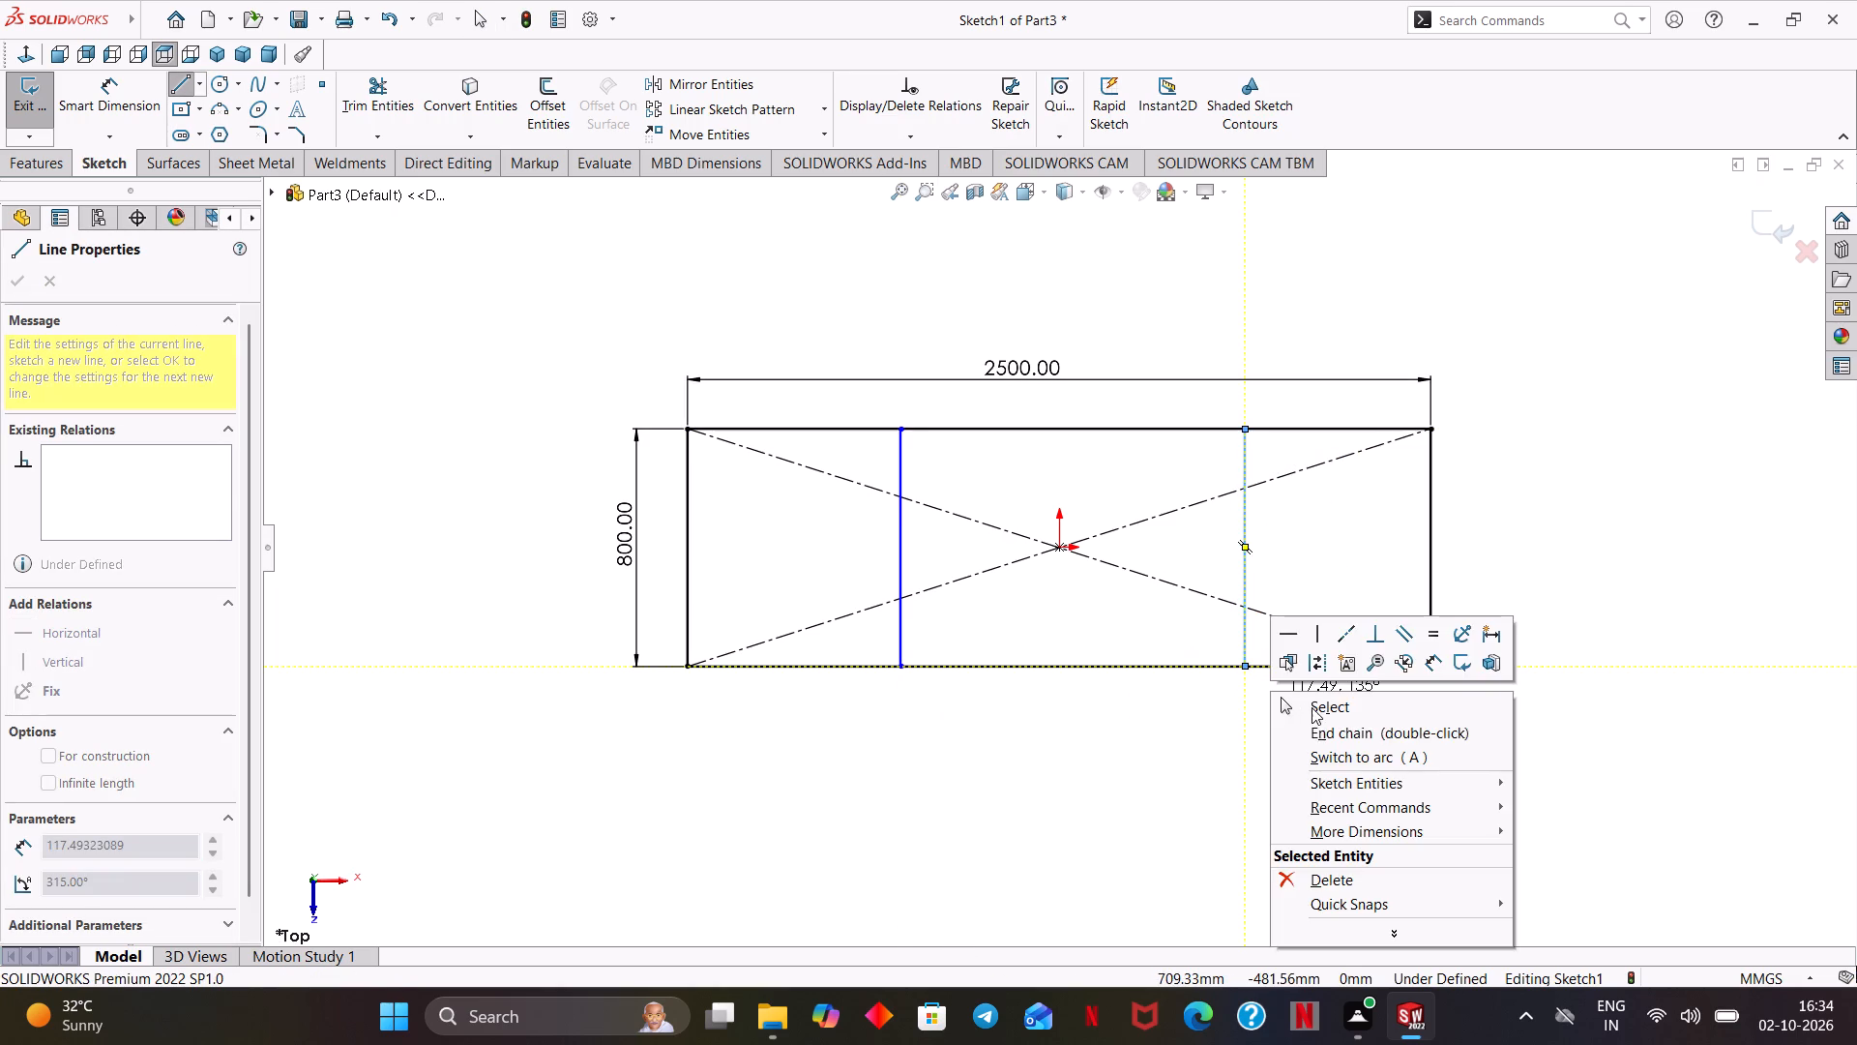
click(1313, 707)
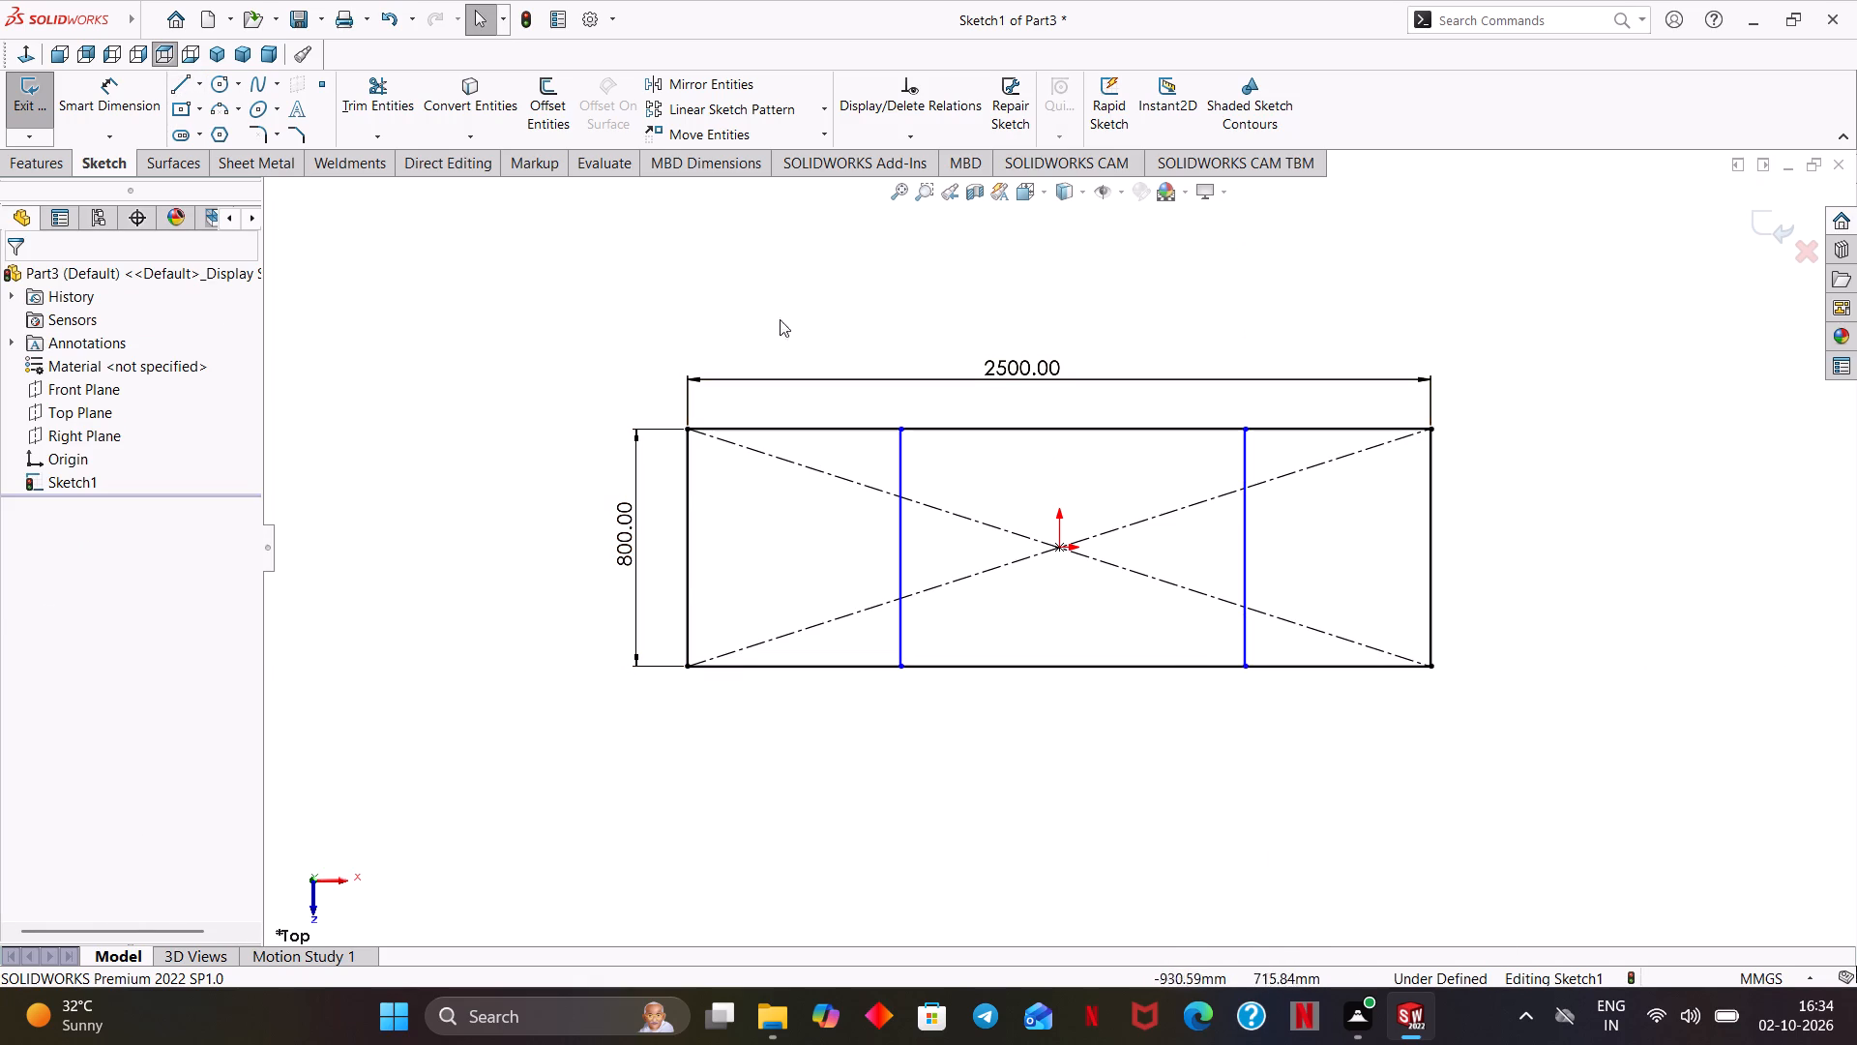
Dimension the left vertical line at 800 mm from the rectangle's left edge.
click(128, 101)
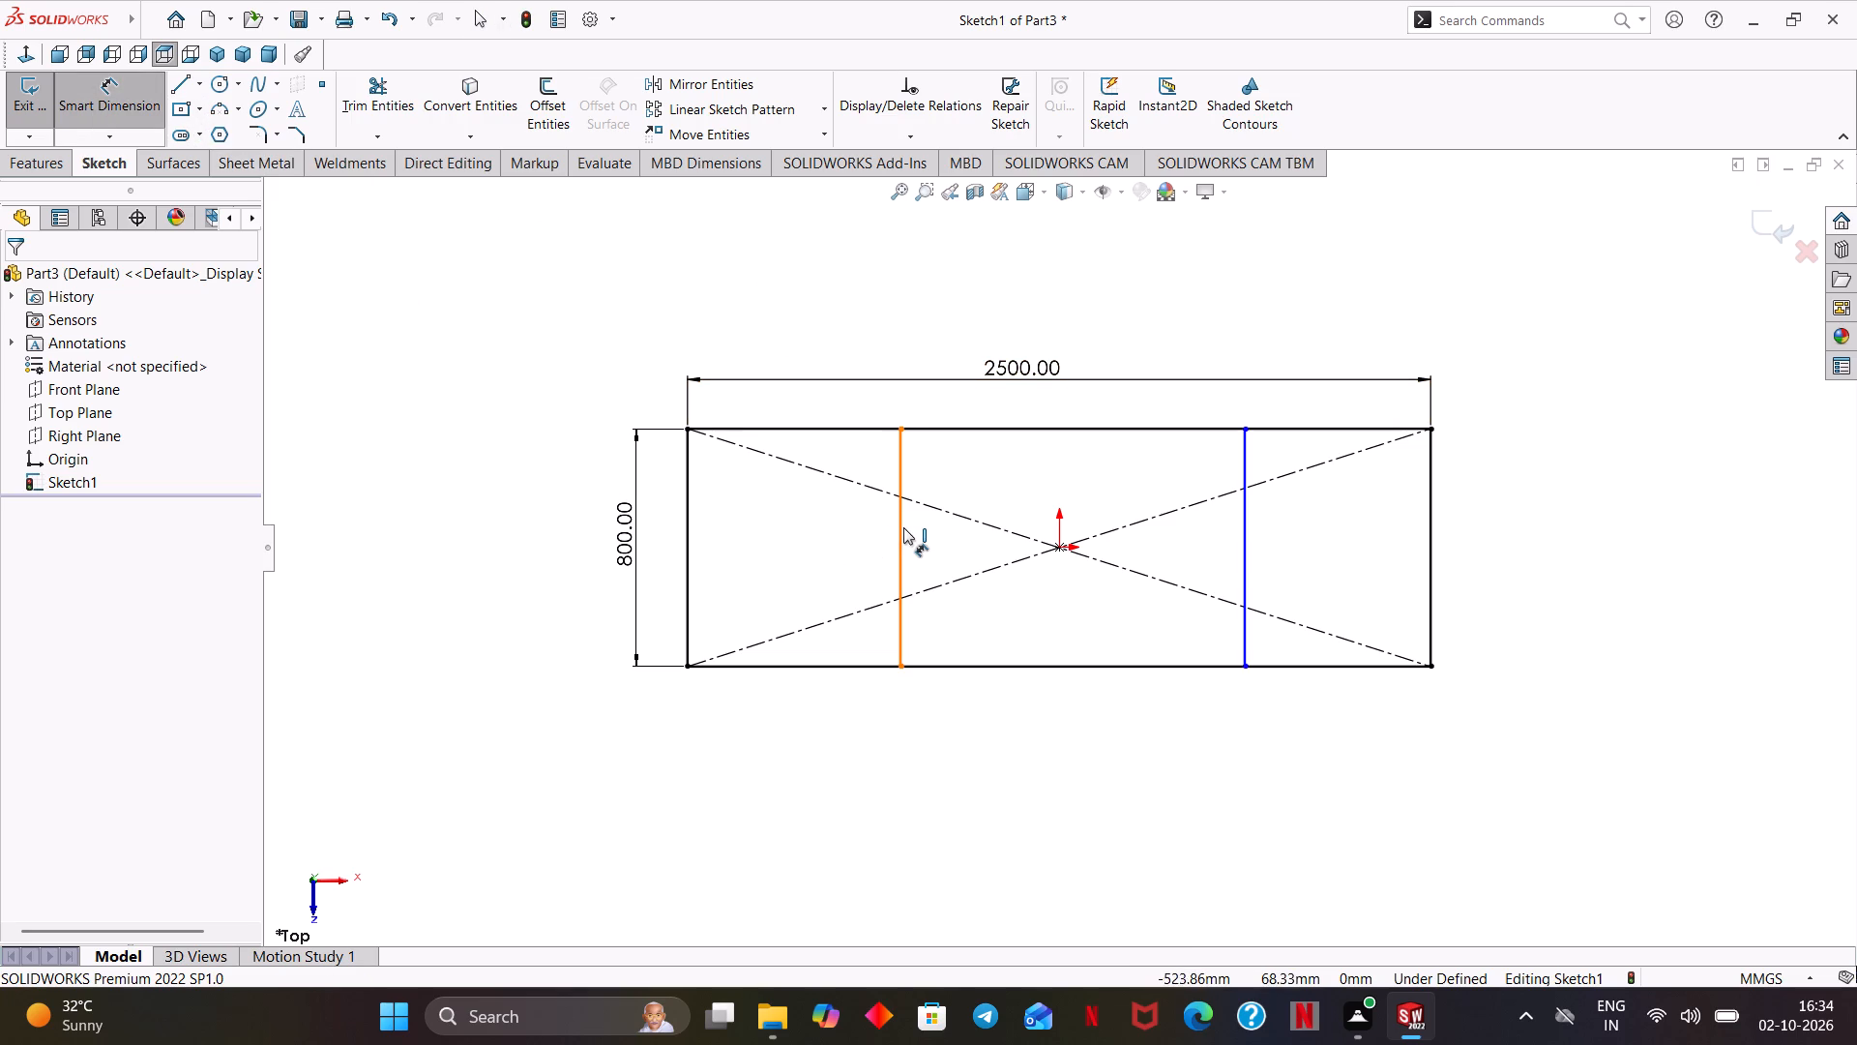
click(899, 531)
click(683, 552)
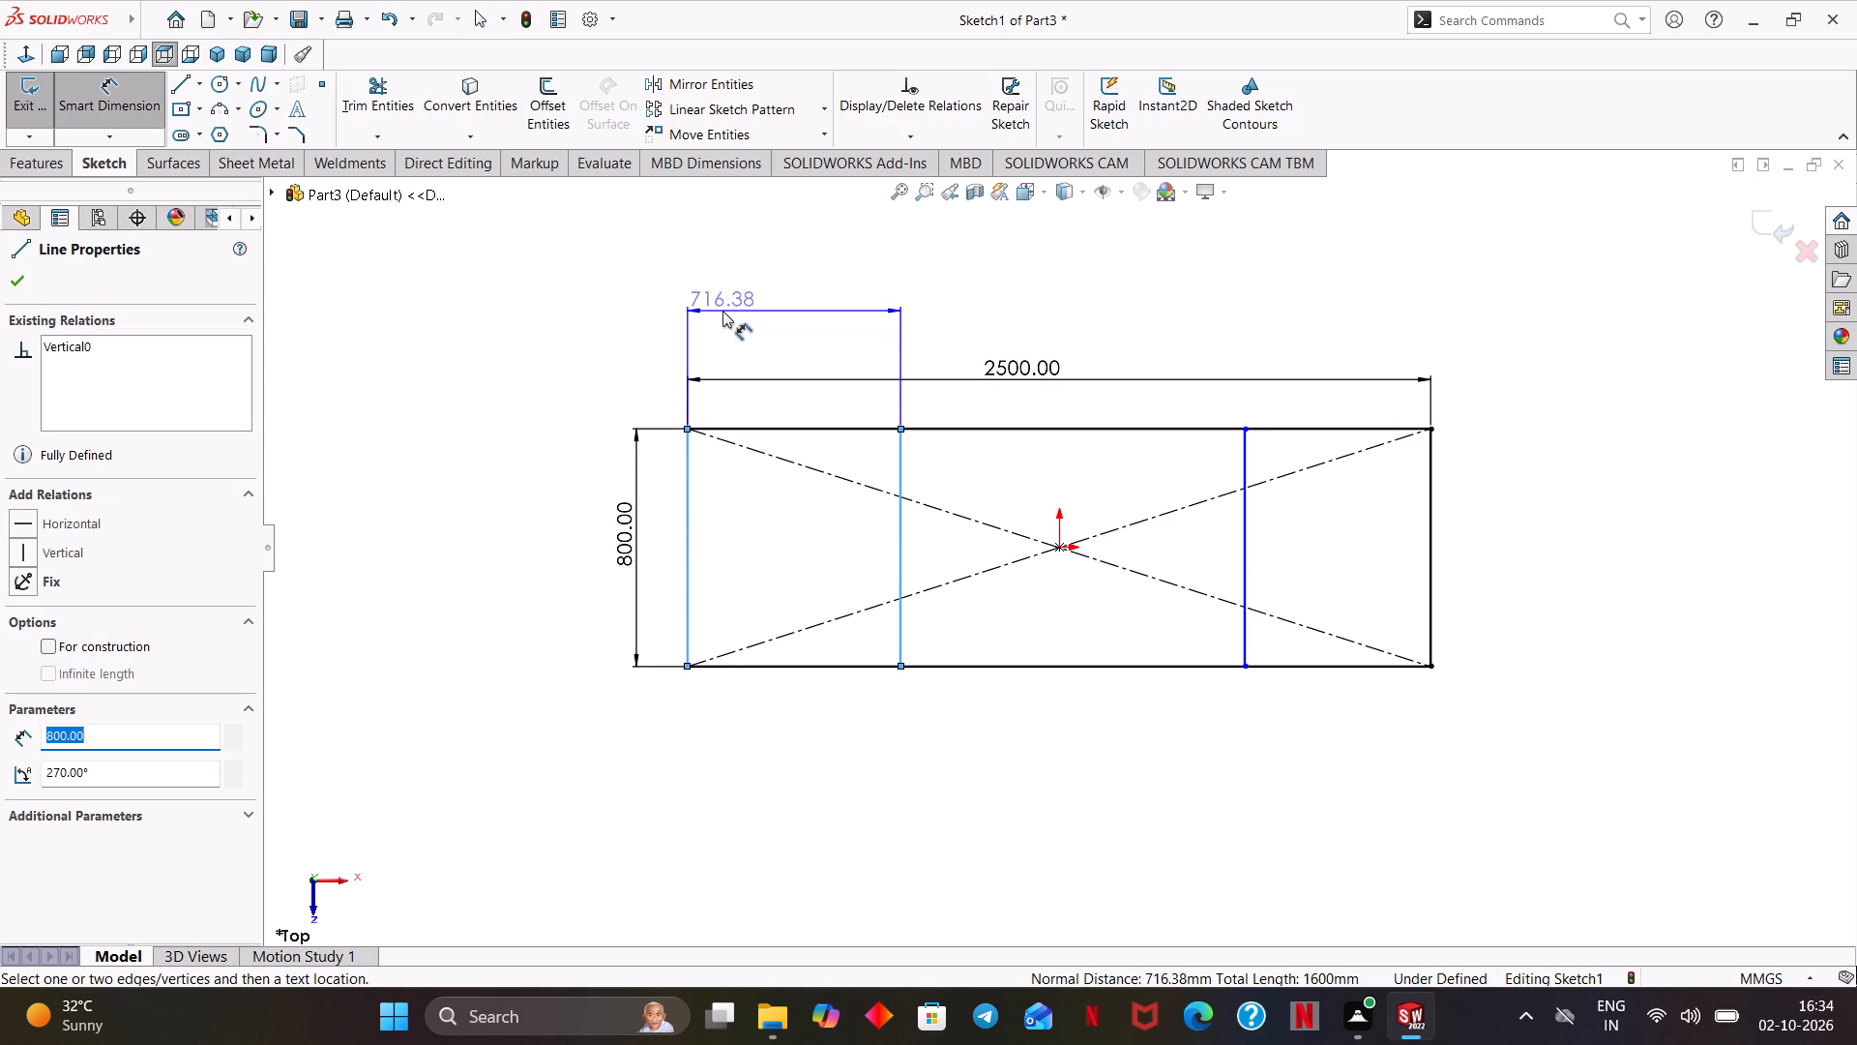
scroll(784, 825, up, 2)
right_click(785, 825)
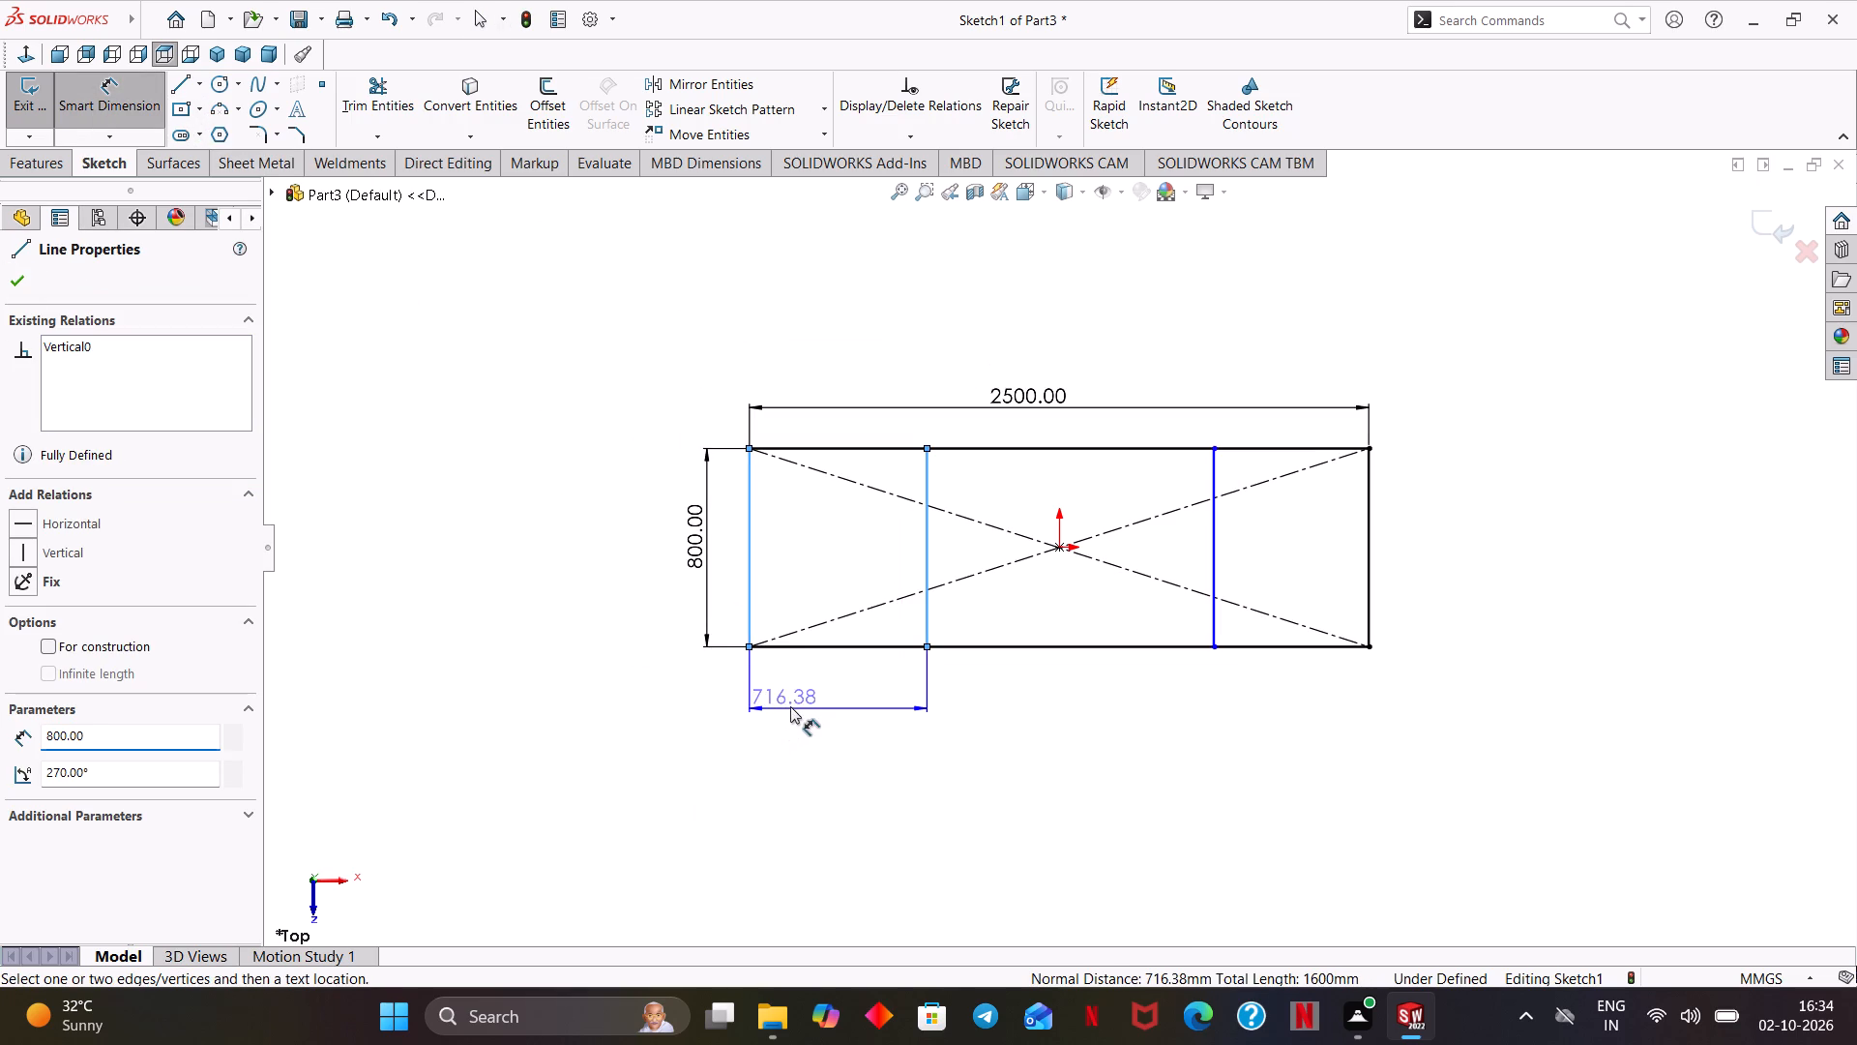
scroll(790, 706, down, 1)
click(808, 698)
text(800)
key(Return)
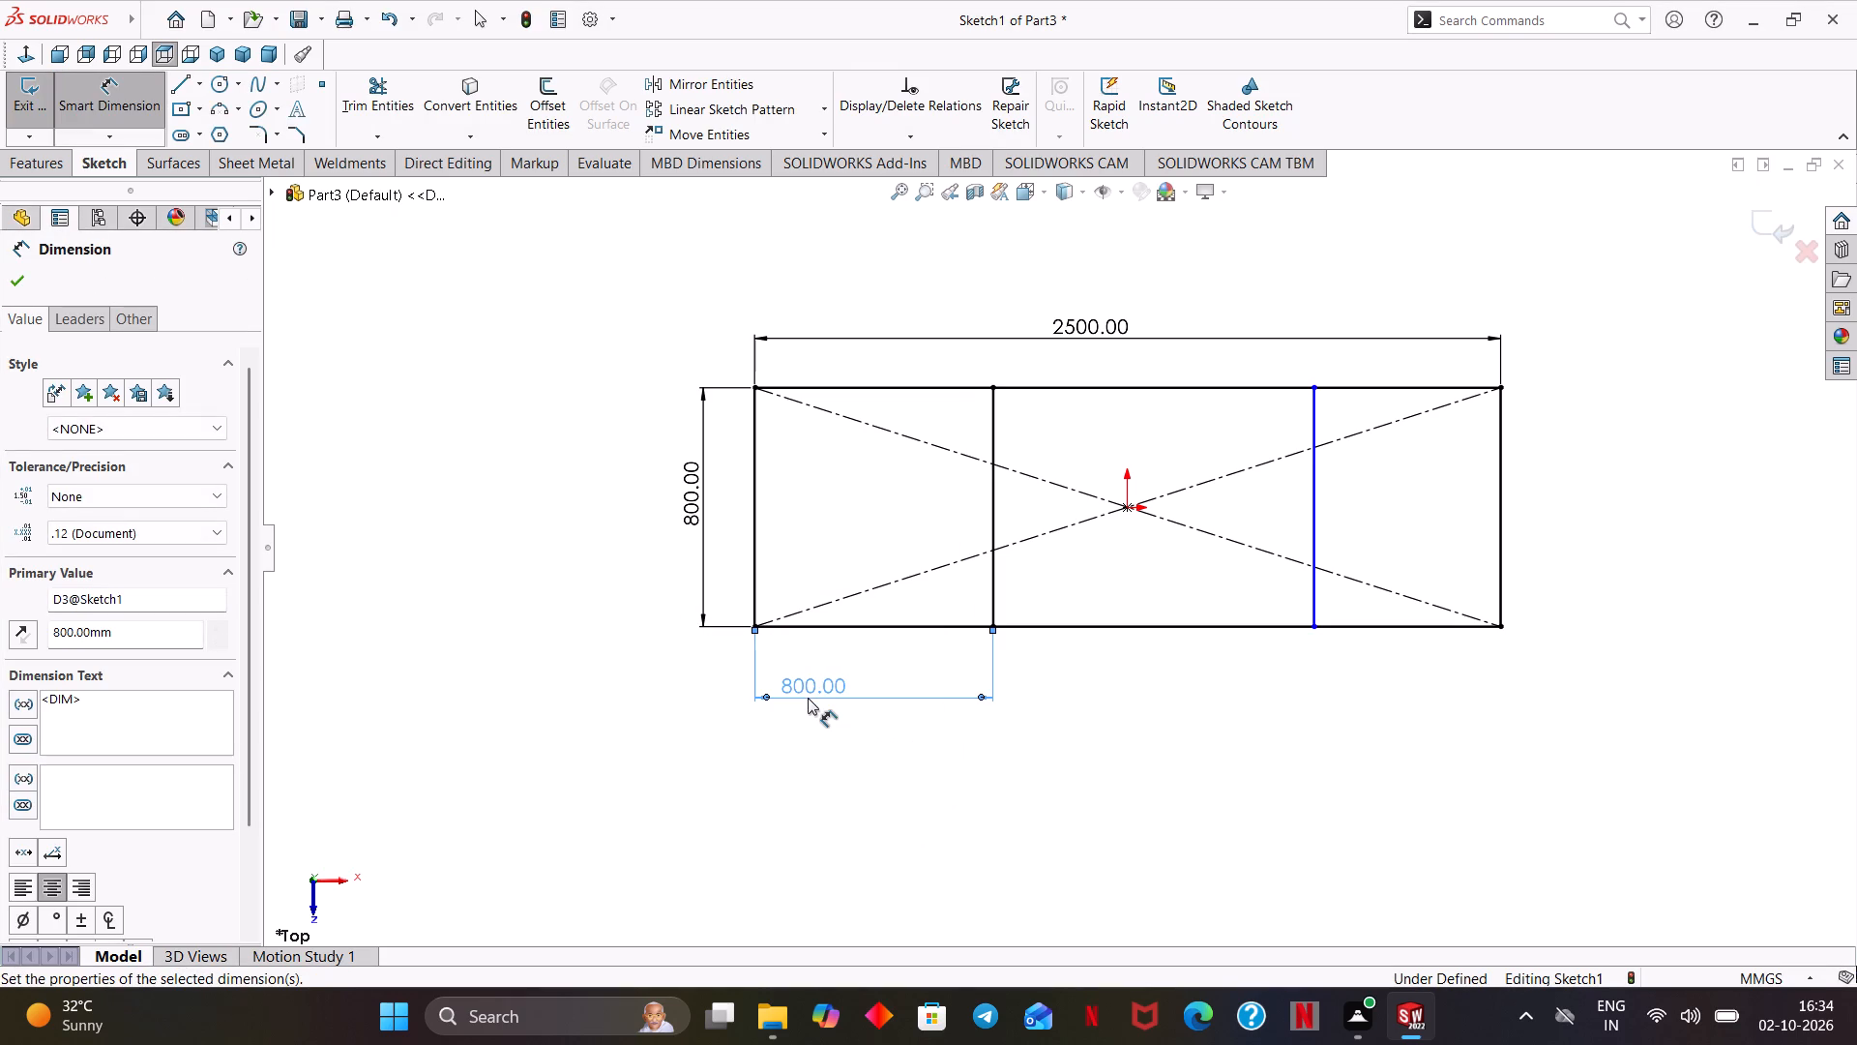
Dimension the right vertical line at 800 mm from the rectangle's right edge.
click(1310, 540)
click(1505, 522)
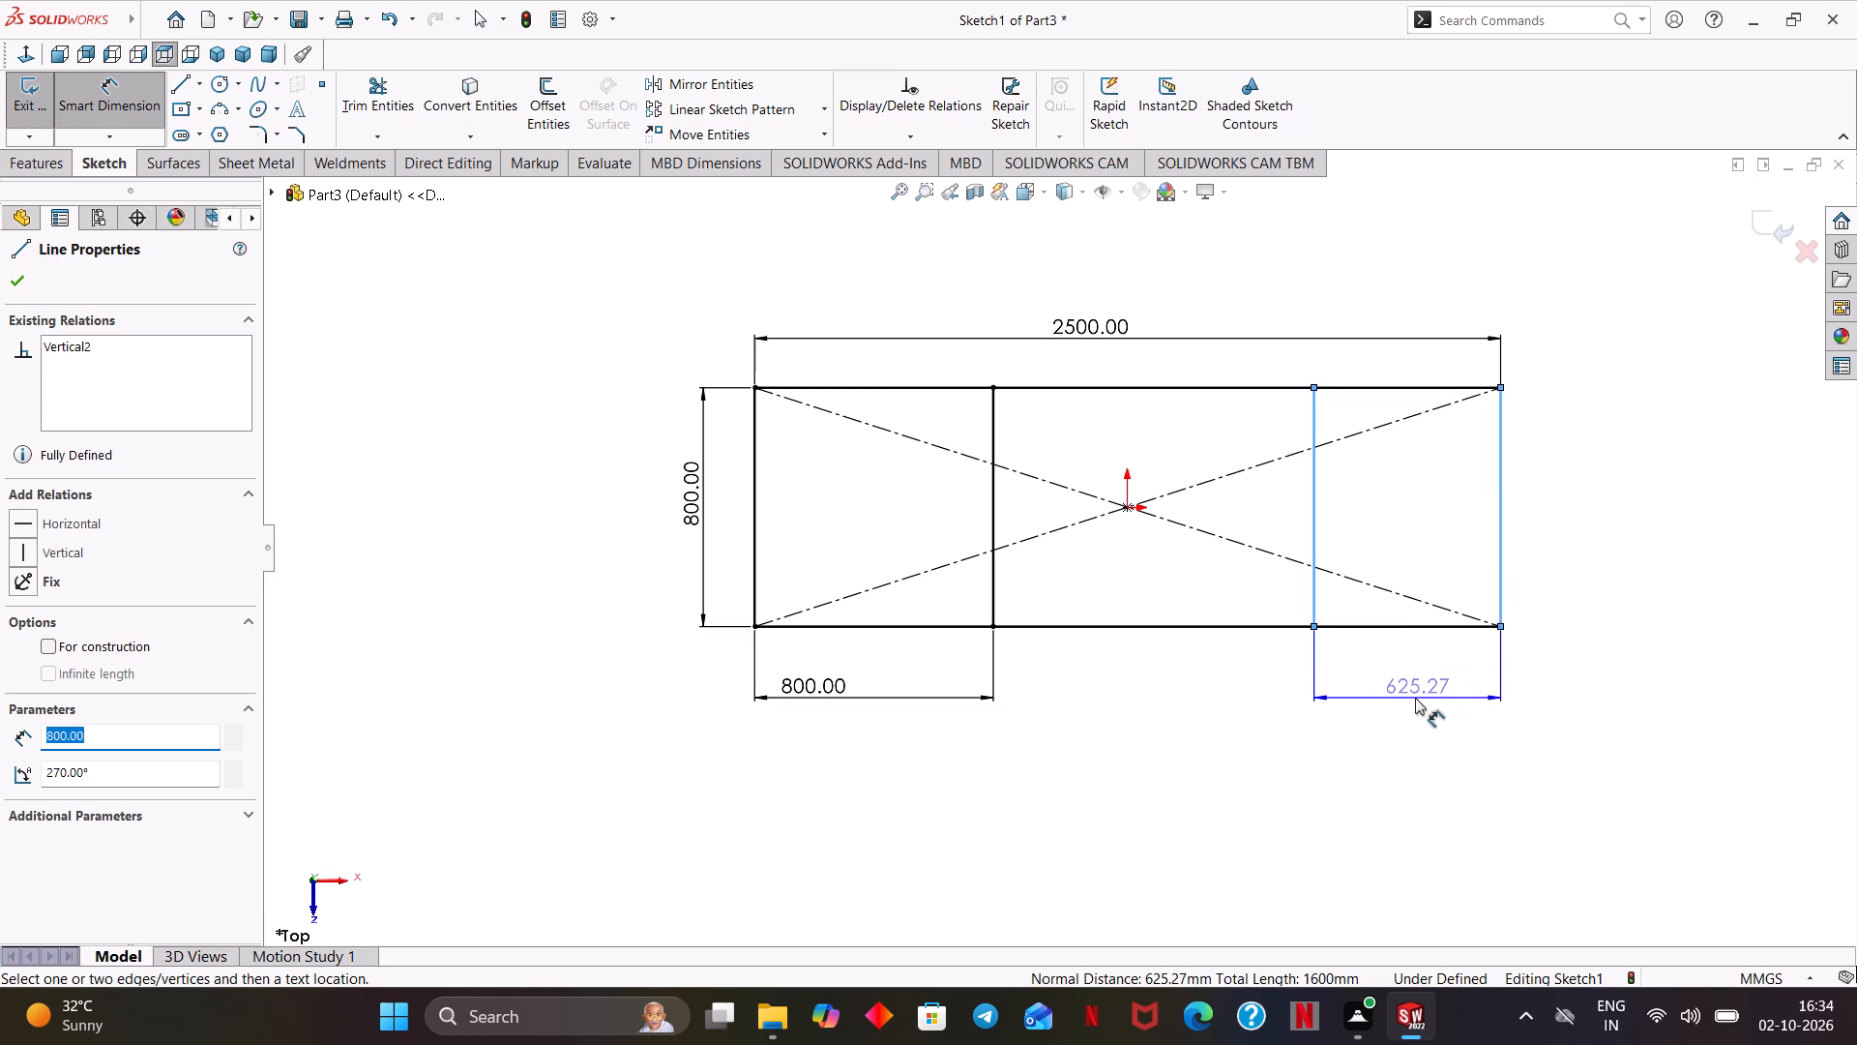
click(1400, 707)
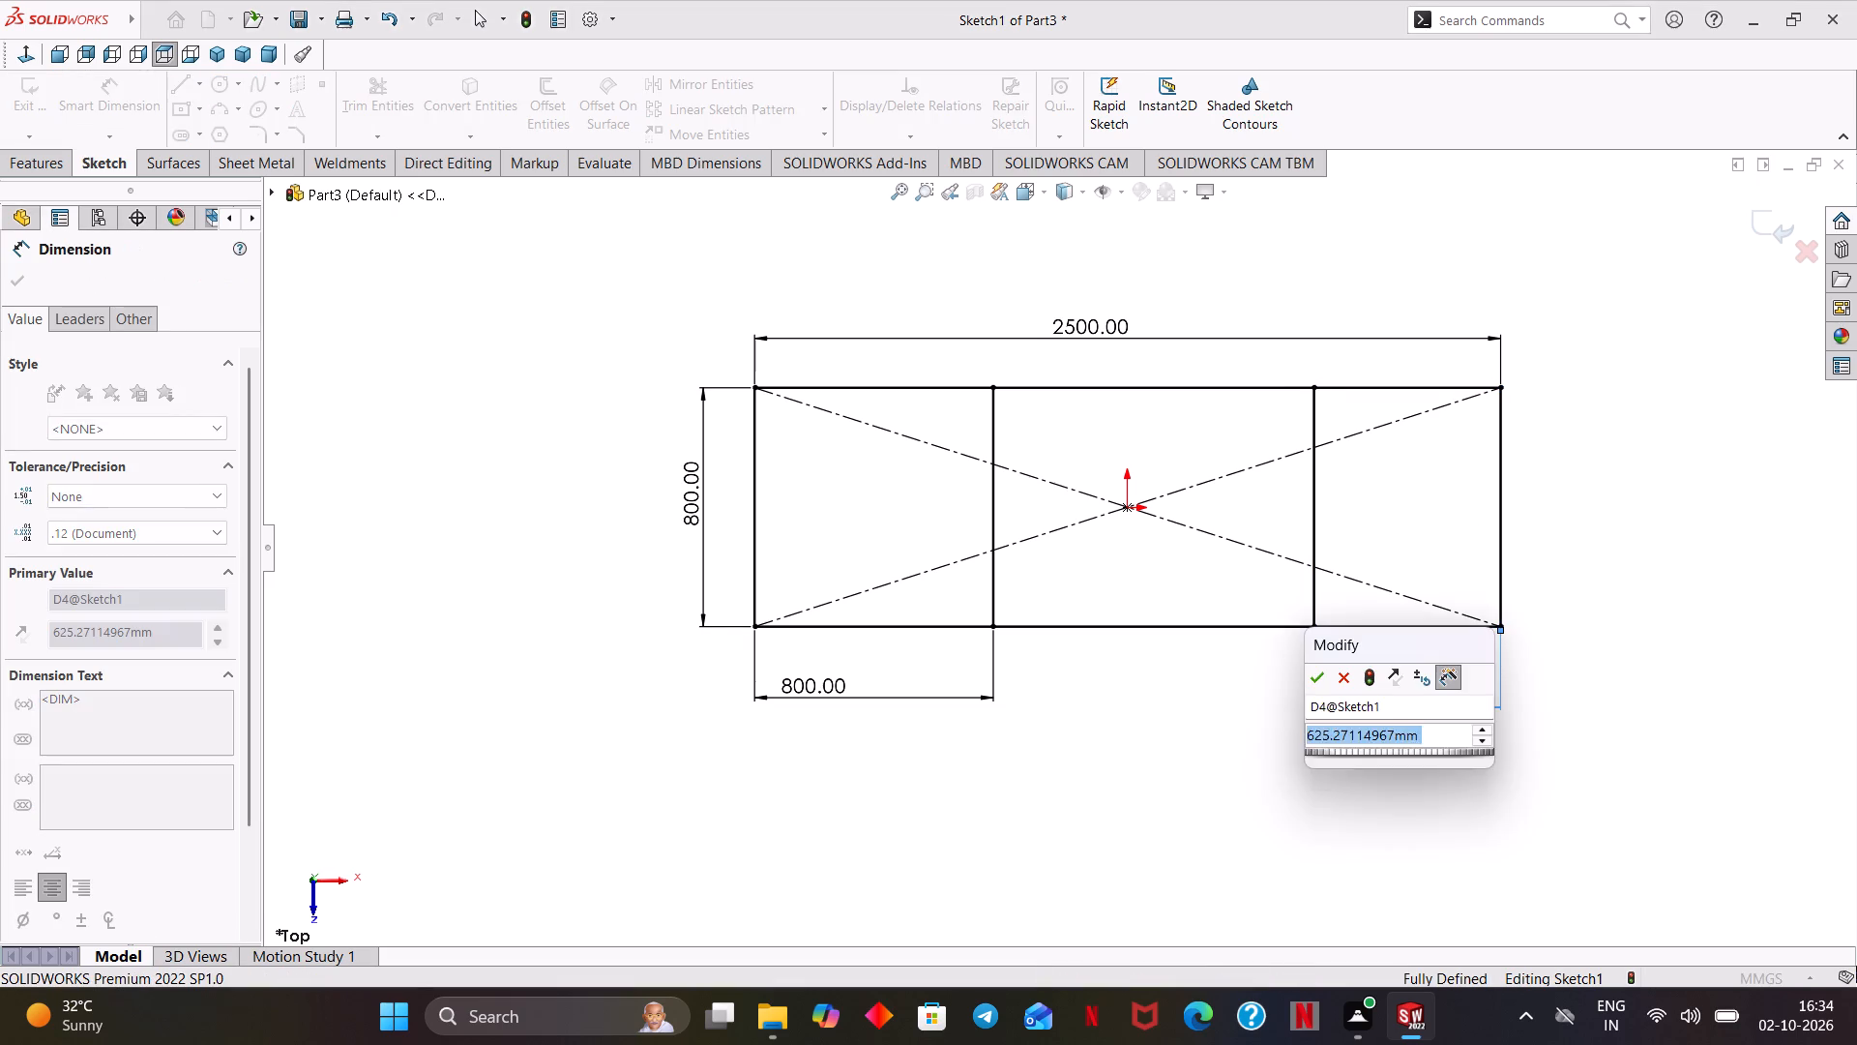
text(800)
key(Return)
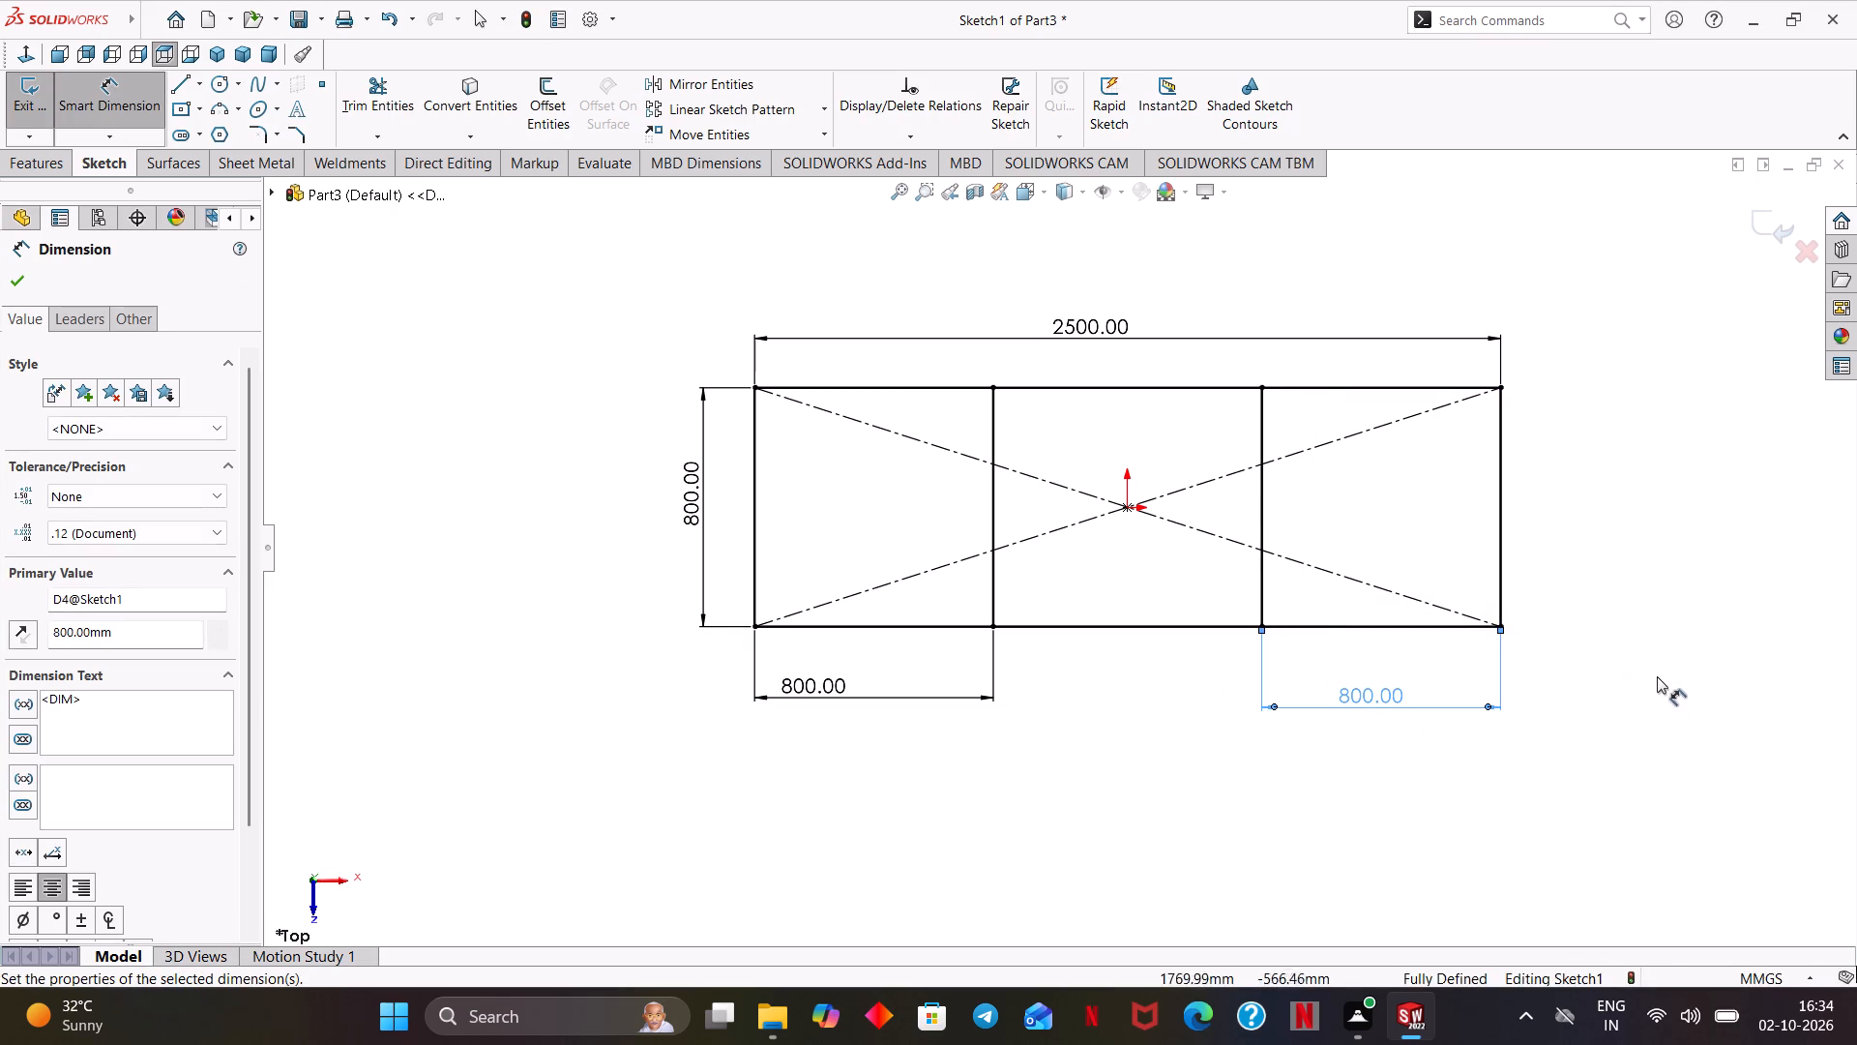
ctrl+middle_drag(1717, 659, 1672, 684)
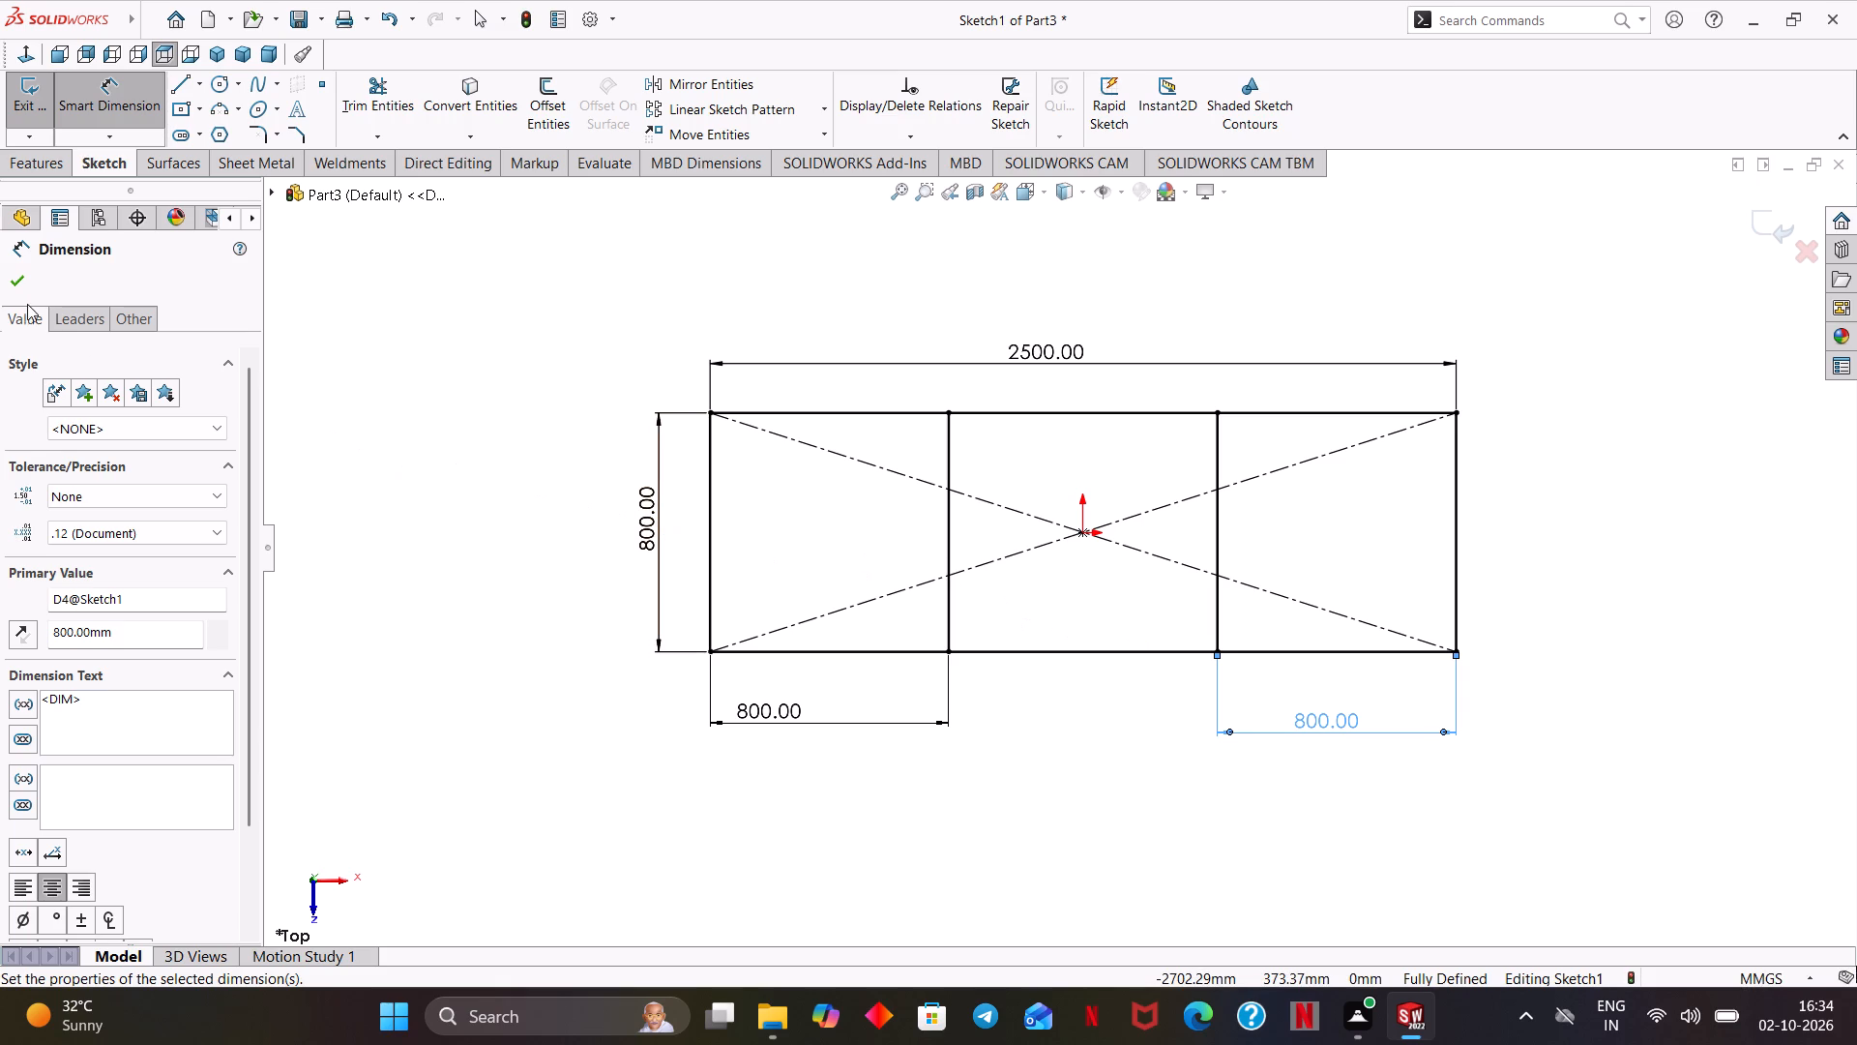
Finish dimensioning and exit the rectangular layout sketch.
click(17, 284)
click(1777, 240)
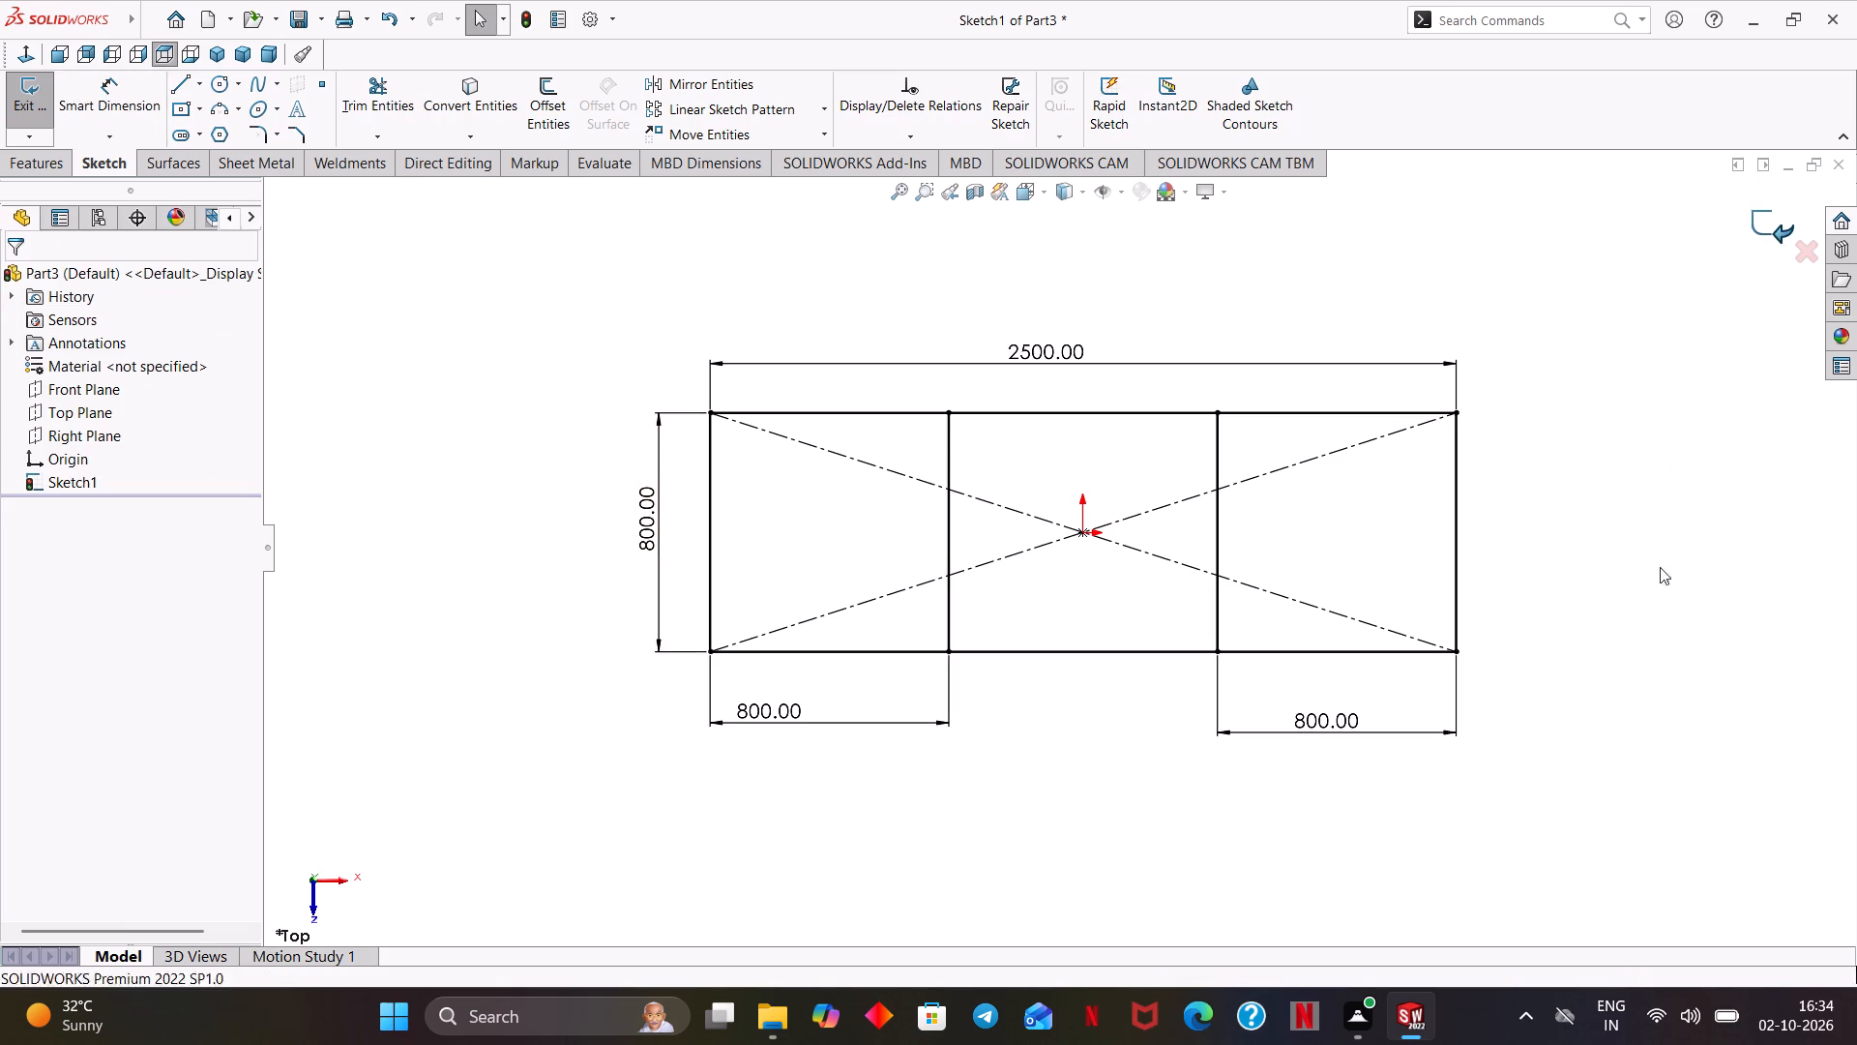
Add a Weldment feature to the part.
middle_drag(1498, 765, 1334, 602)
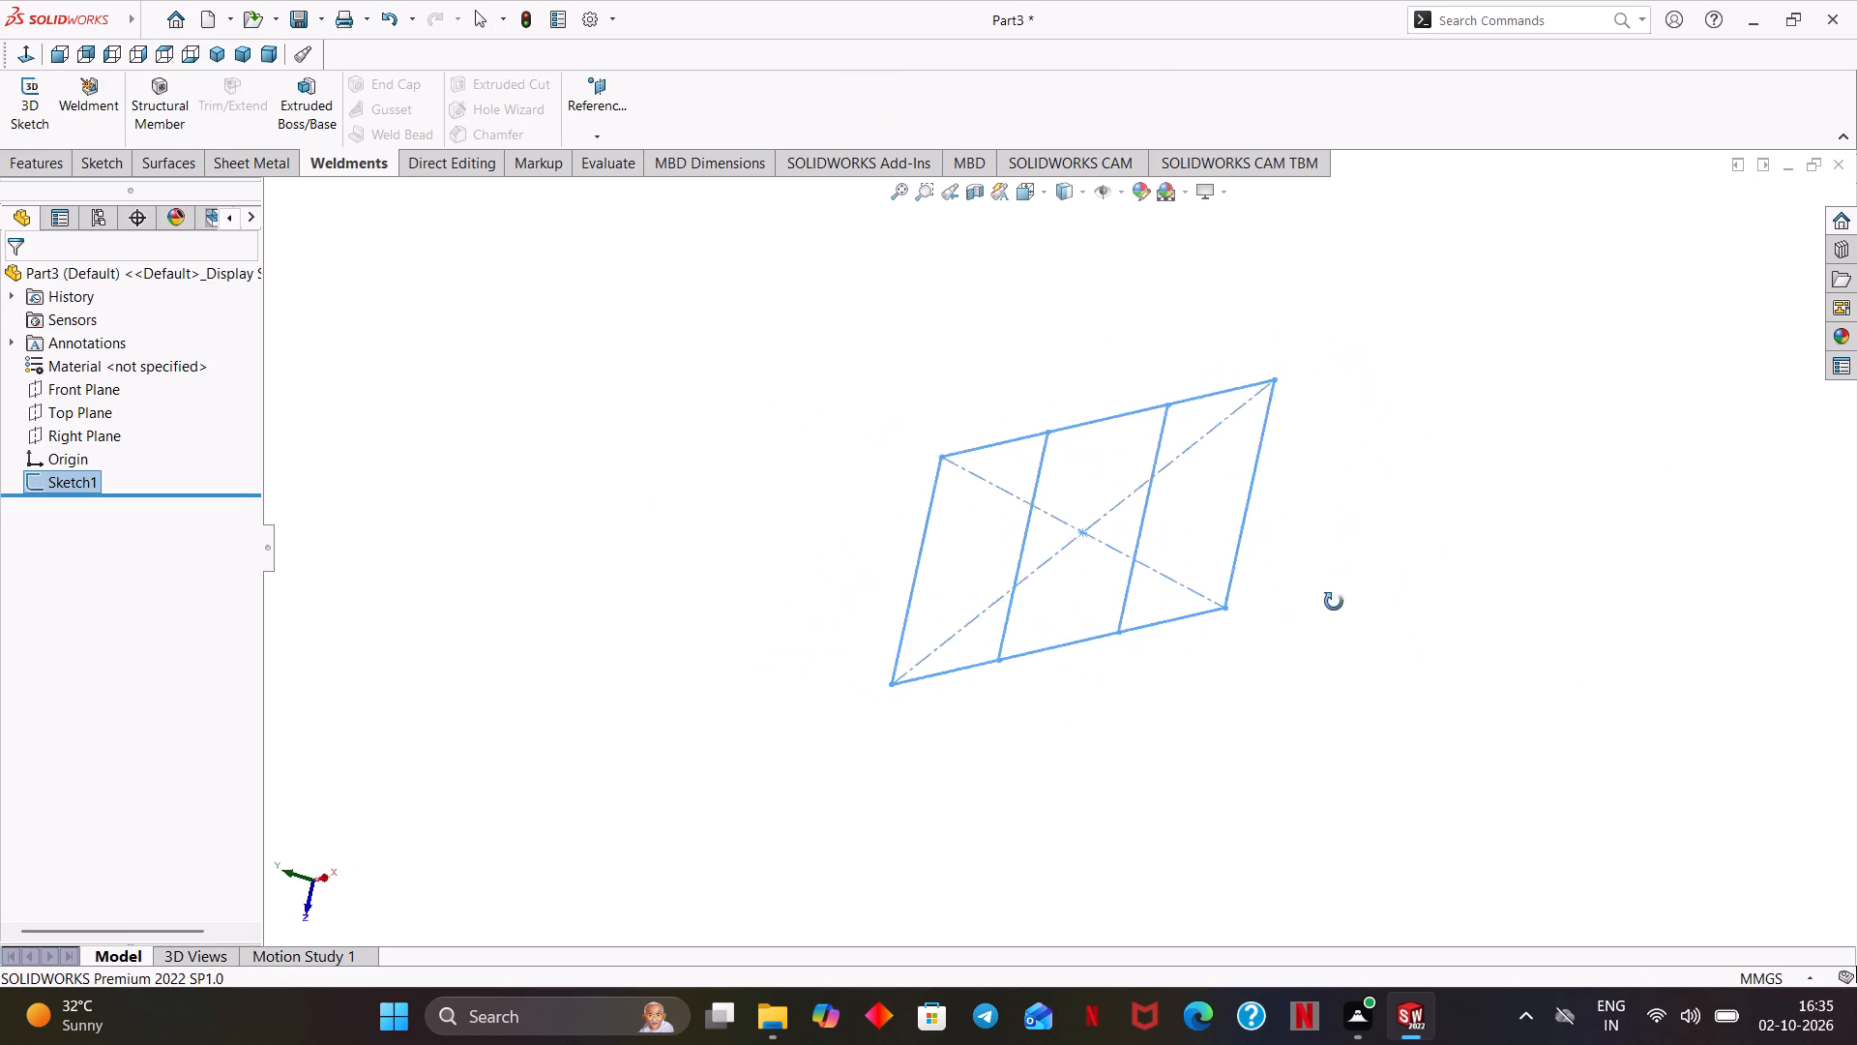
middle_drag(1334, 602, 1260, 580)
key(ctrl+7)
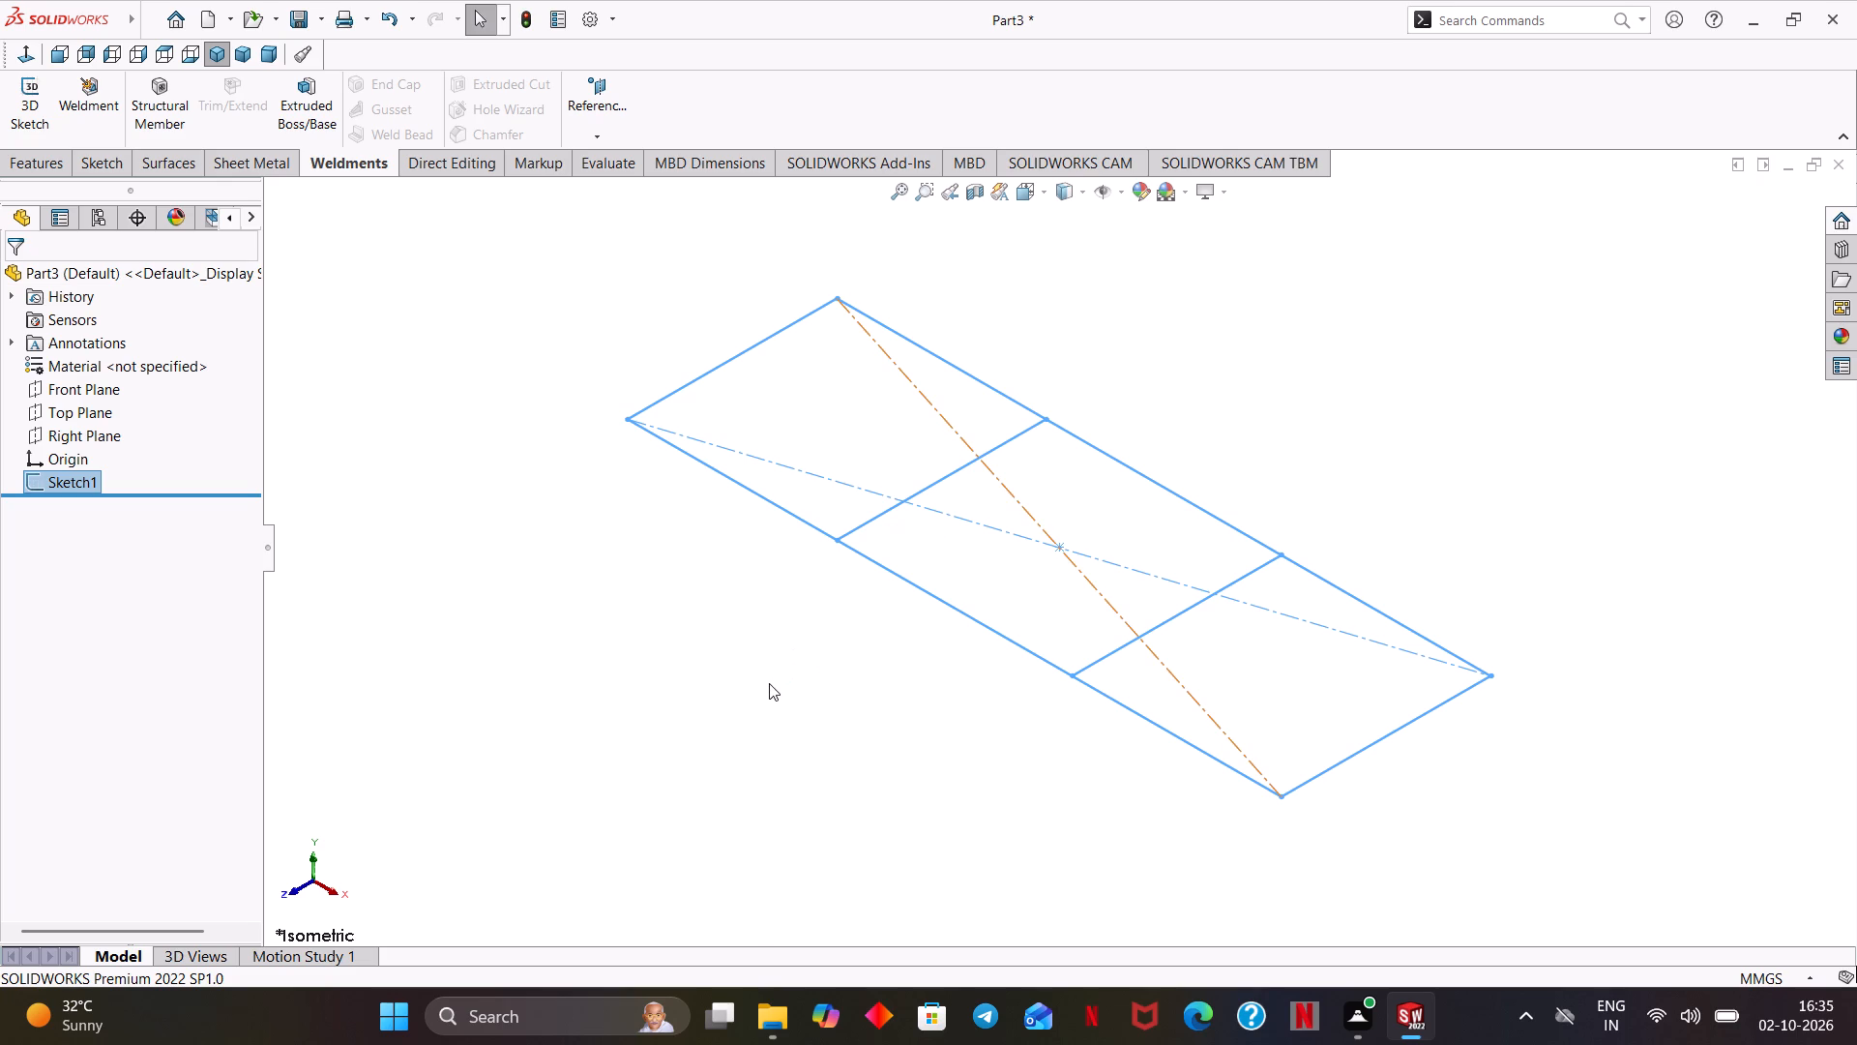
scroll(762, 675, down, 1)
ctrl+middle_drag(761, 669, 610, 702)
middle_drag(656, 761, 724, 772)
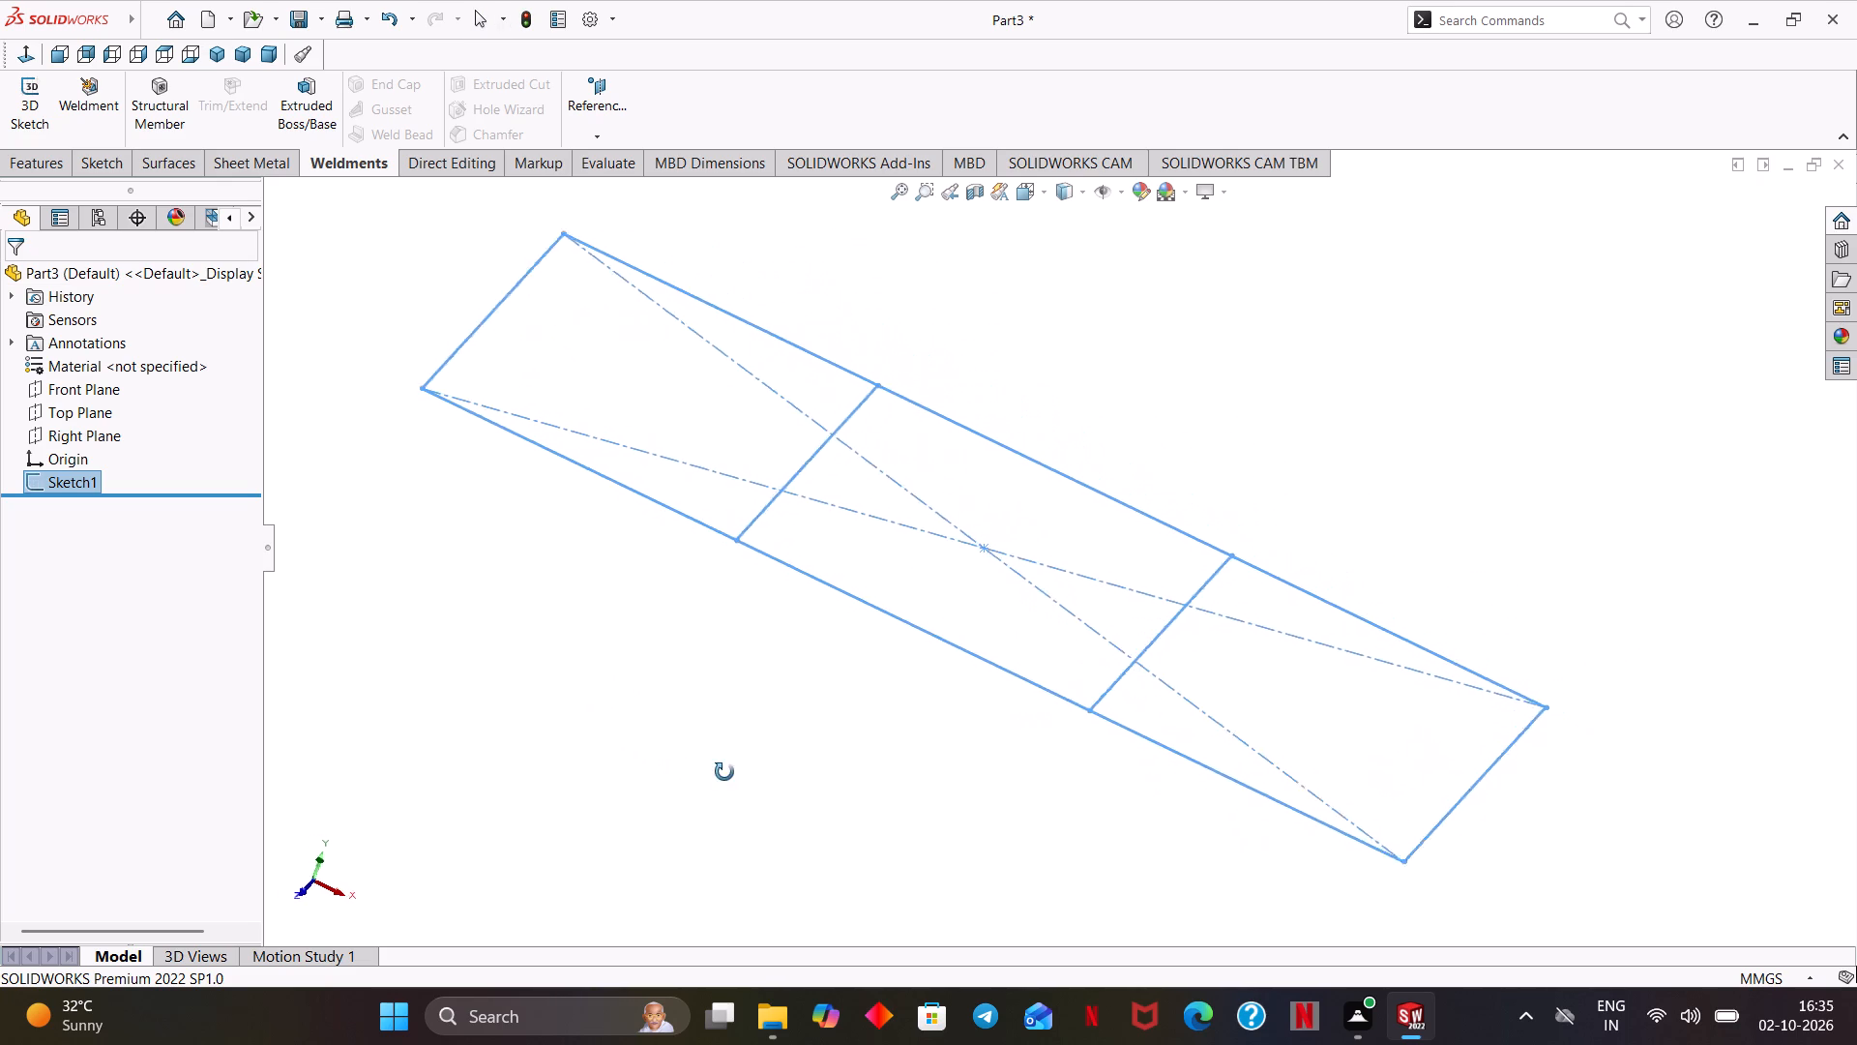
middle_drag(724, 772, 701, 770)
ctrl+middle_drag(717, 735, 754, 787)
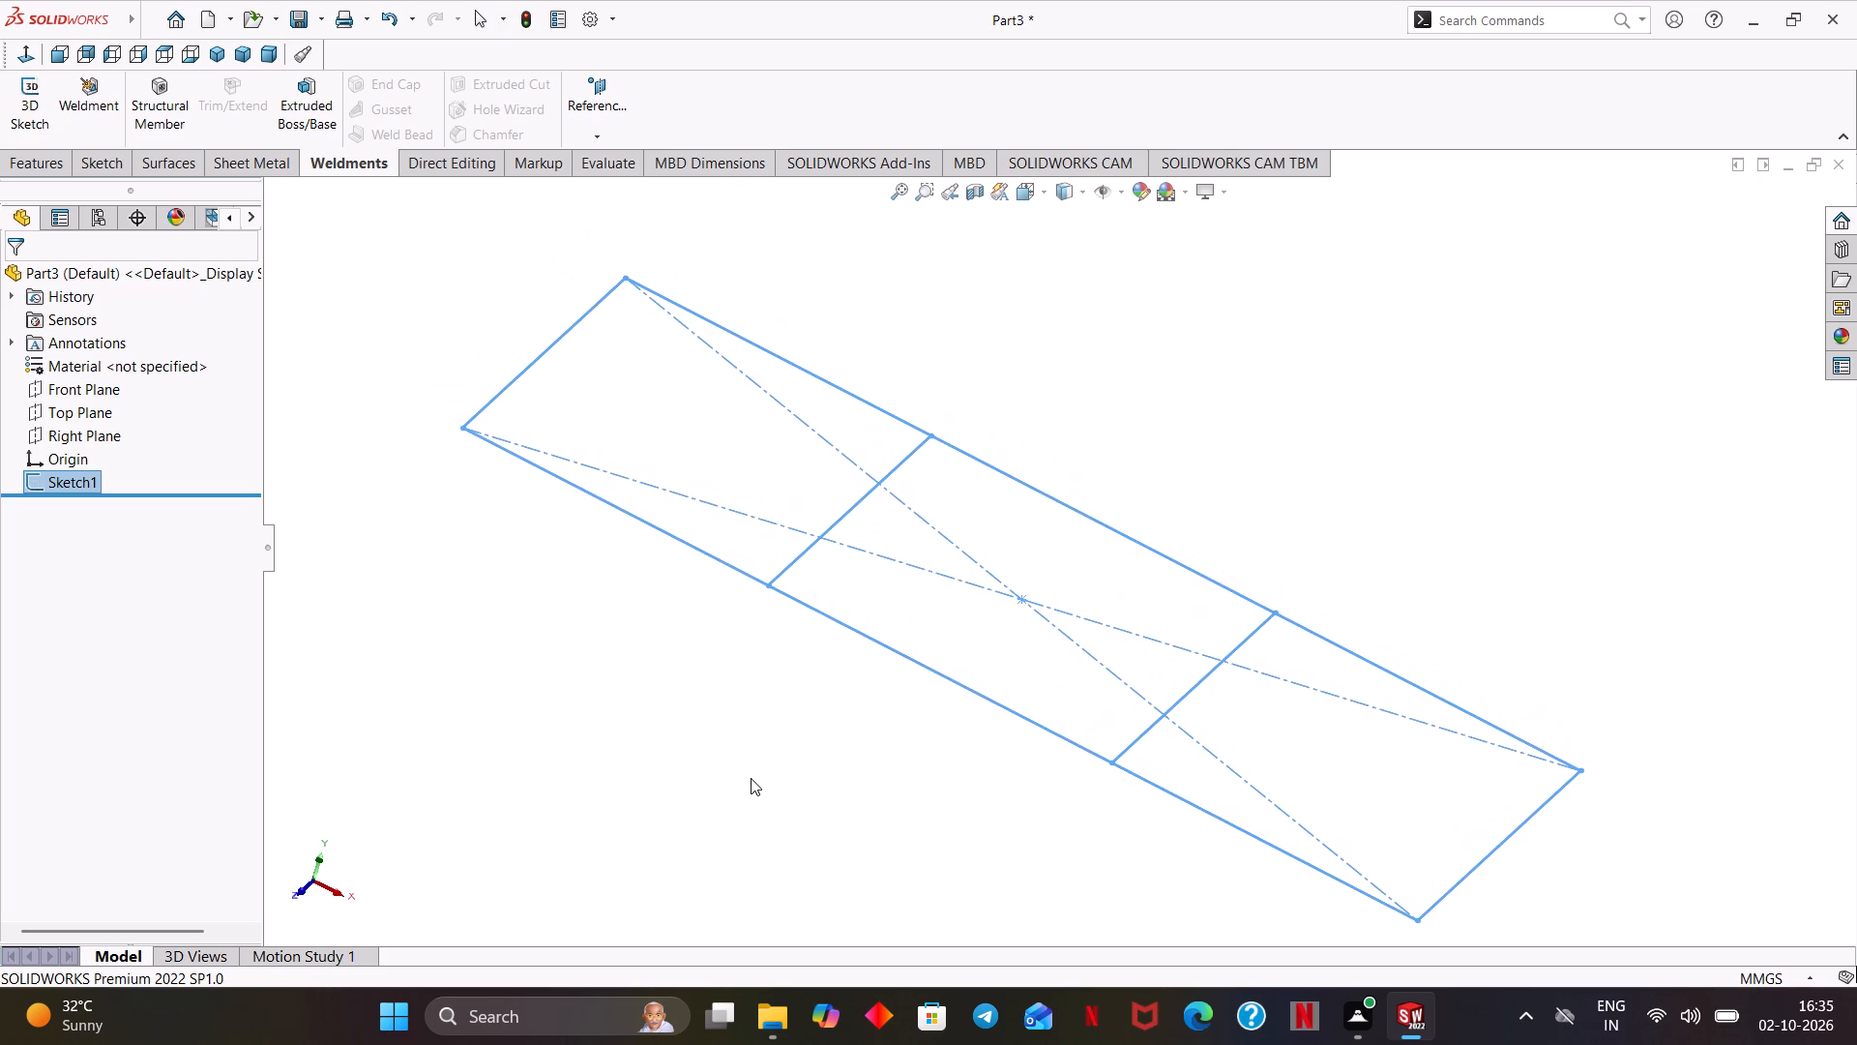
click(82, 103)
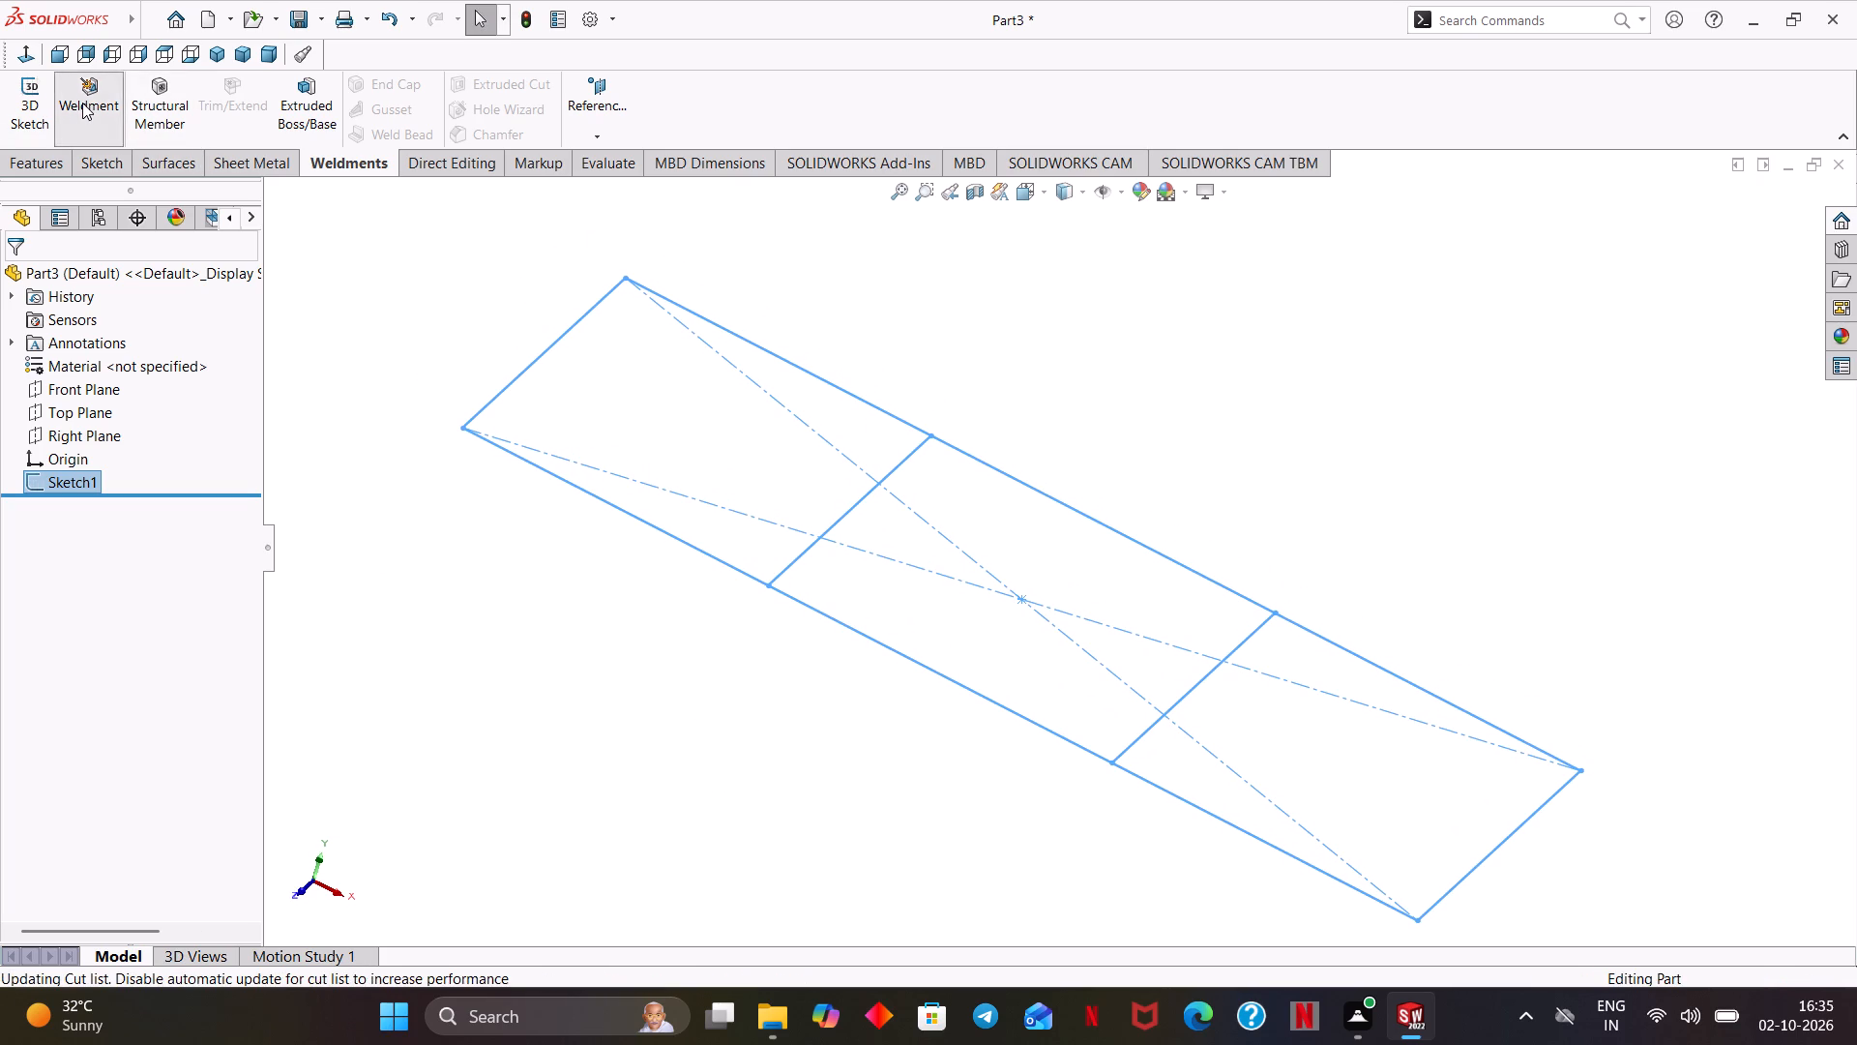
Set up a Structural Member with the iso standard, c channel type and 80 x 8 size.
click(143, 94)
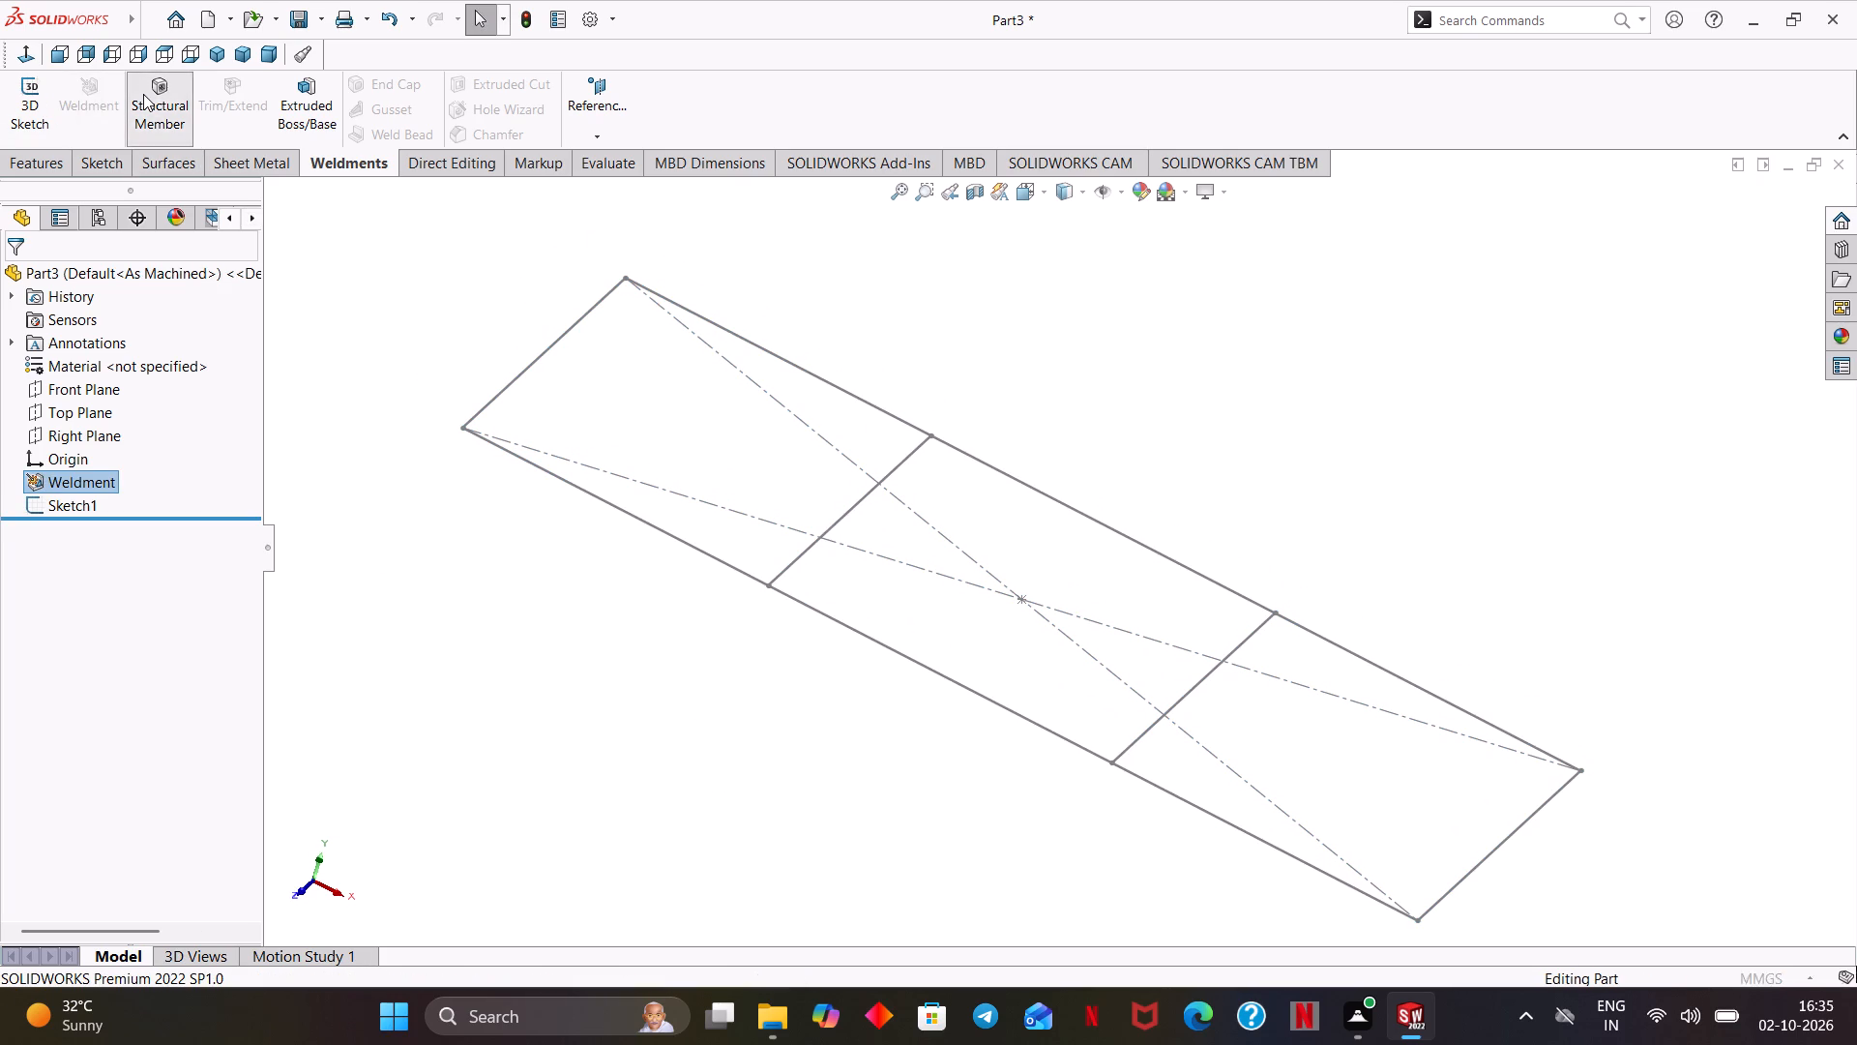
click(97, 416)
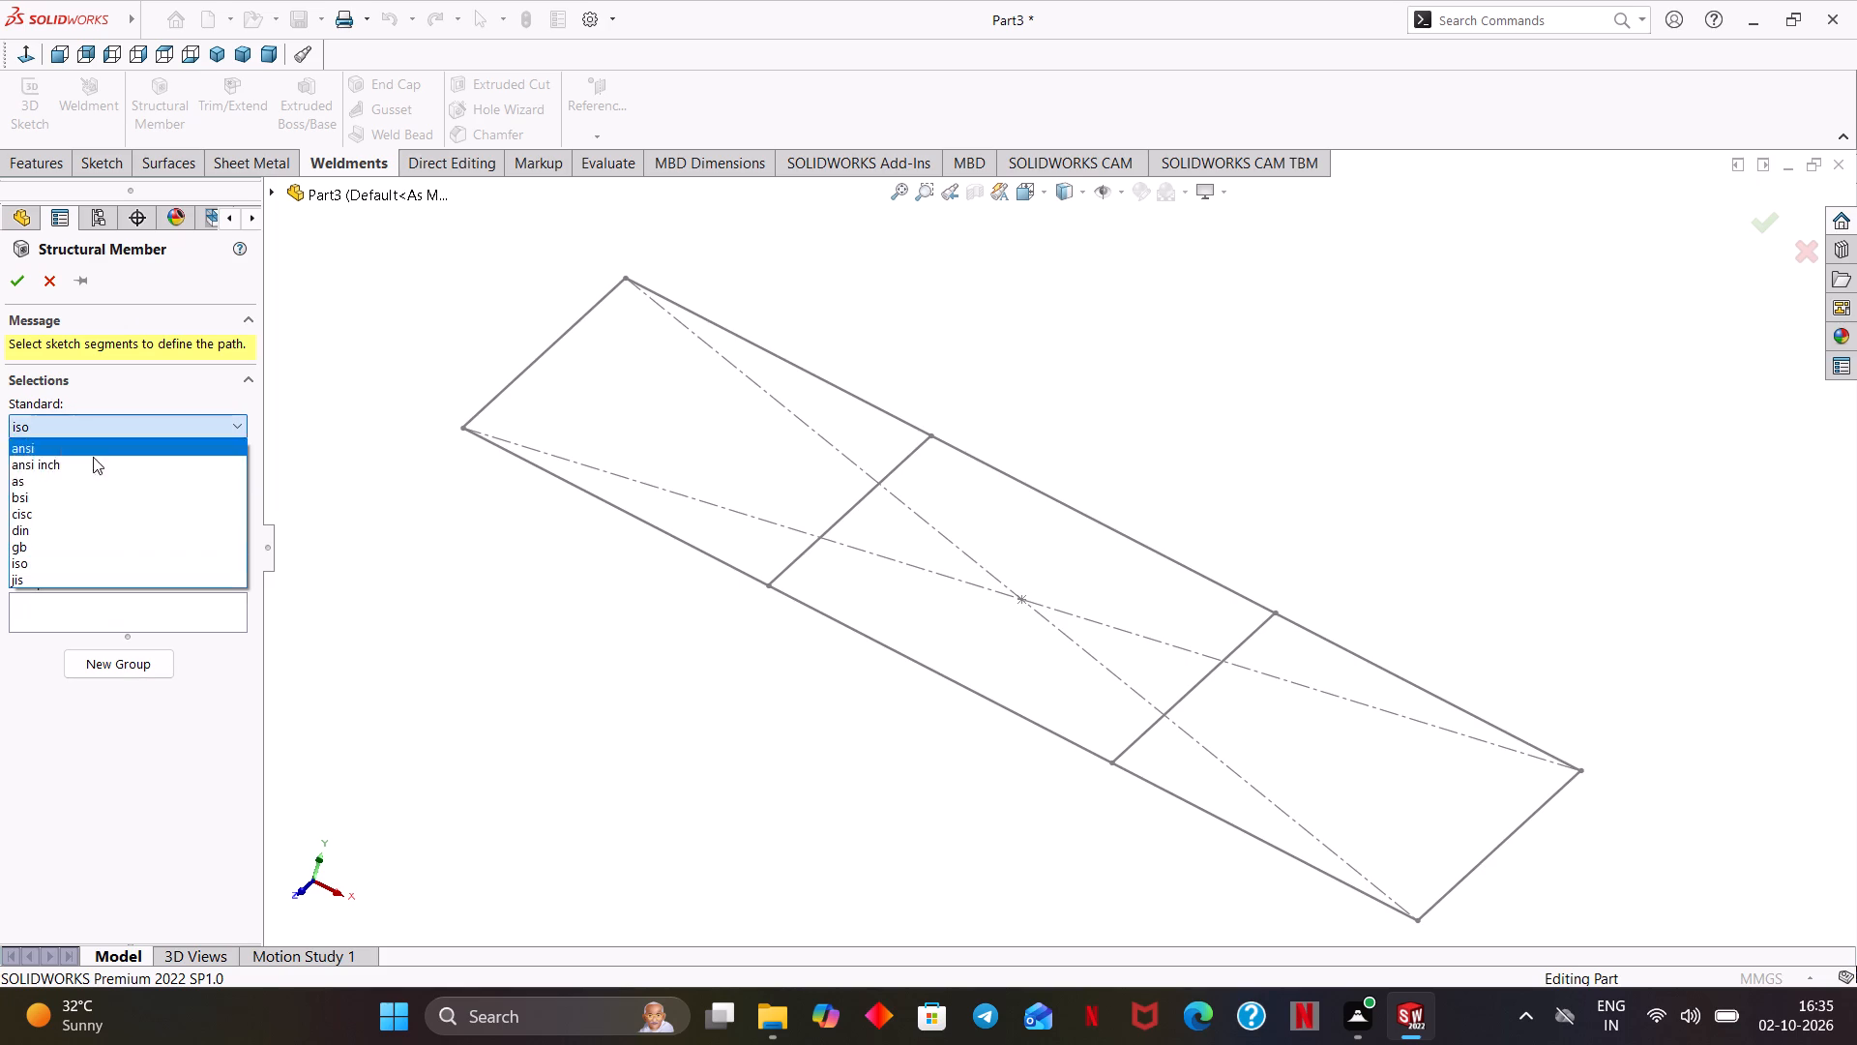
click(38, 555)
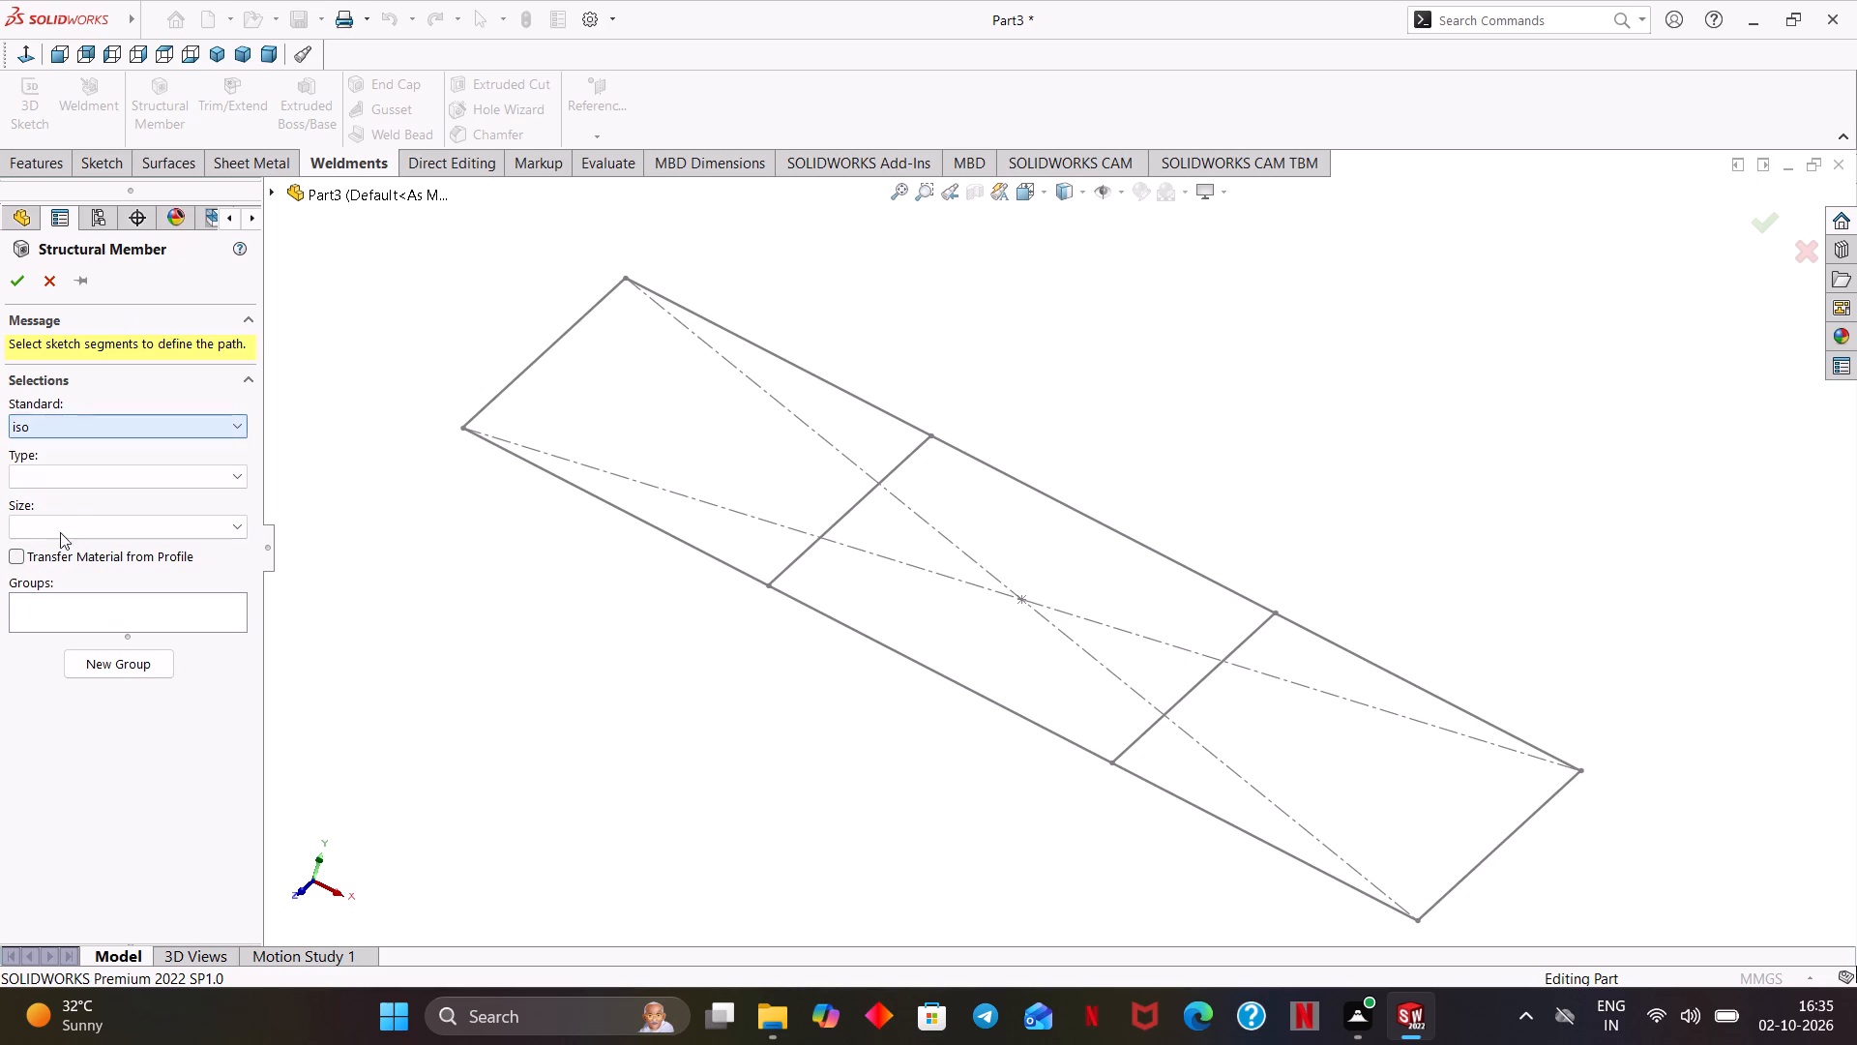
click(76, 469)
click(60, 517)
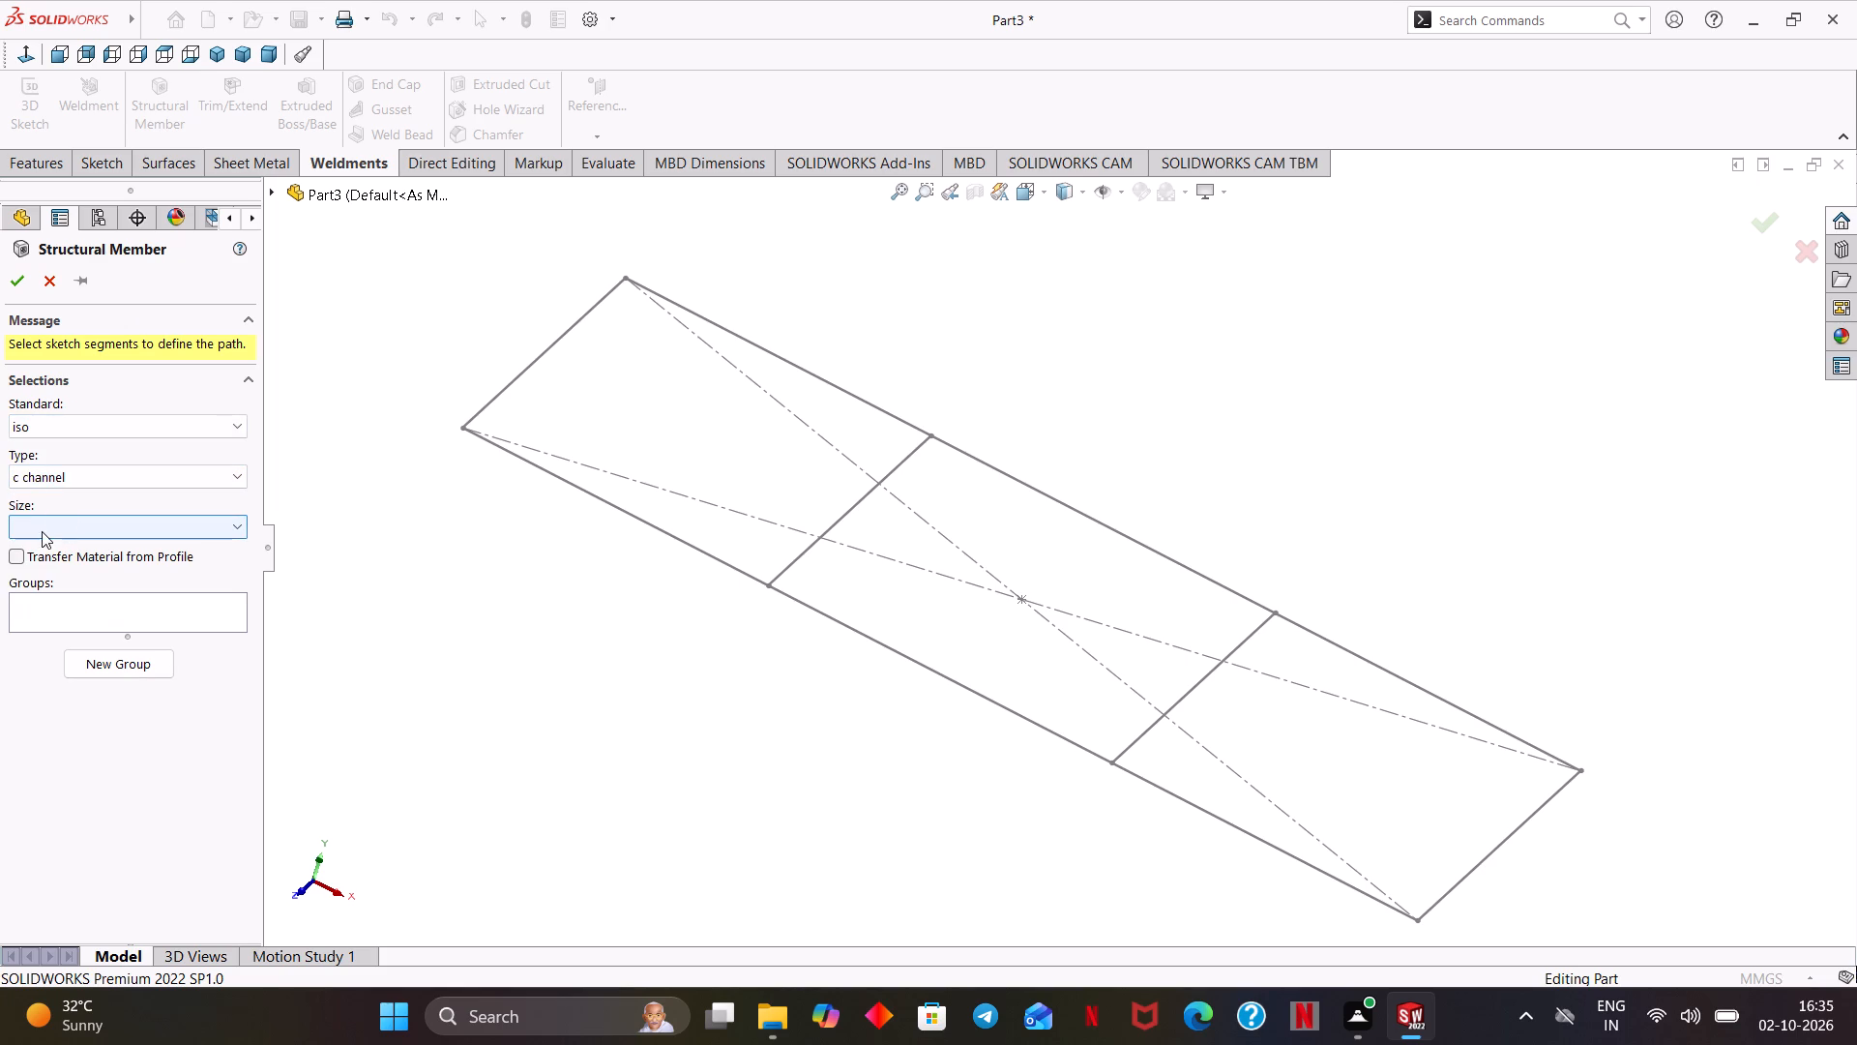
click(44, 523)
click(40, 547)
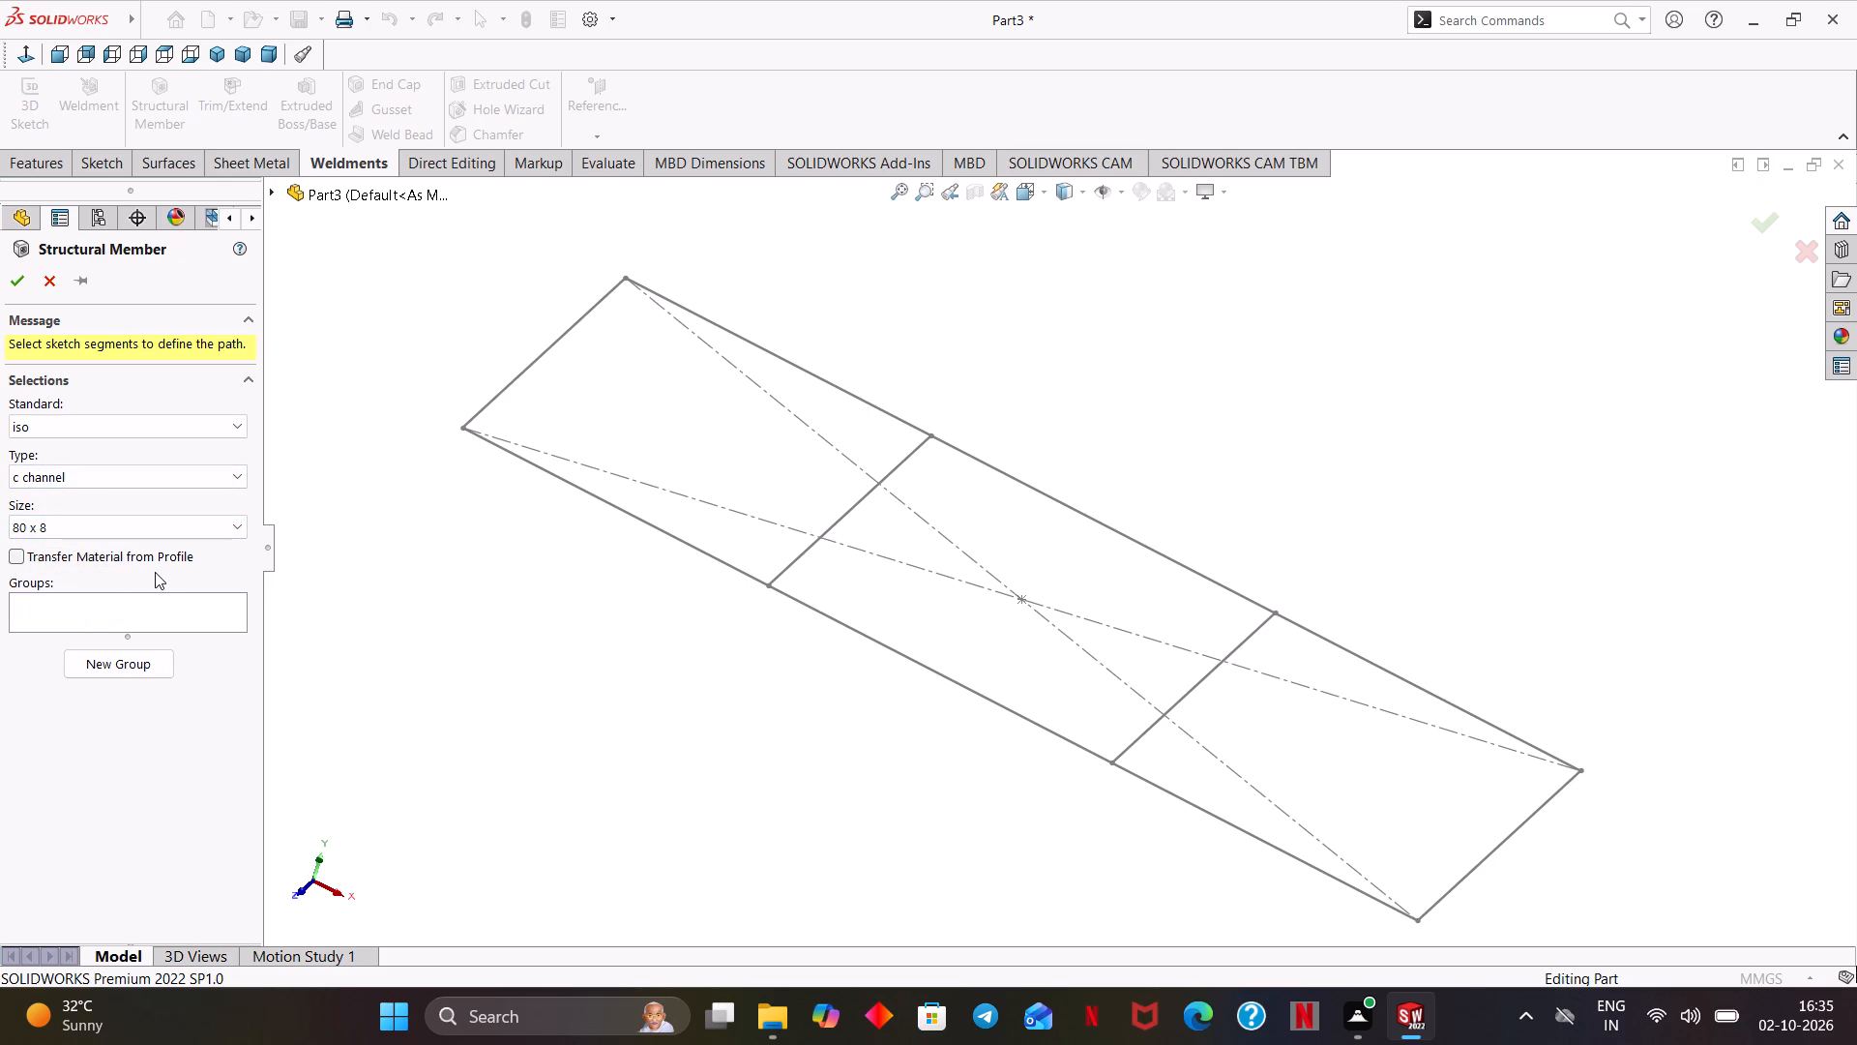
Select the rectangle's four outer edges as the path segments of the structural member's first group.
click(512, 378)
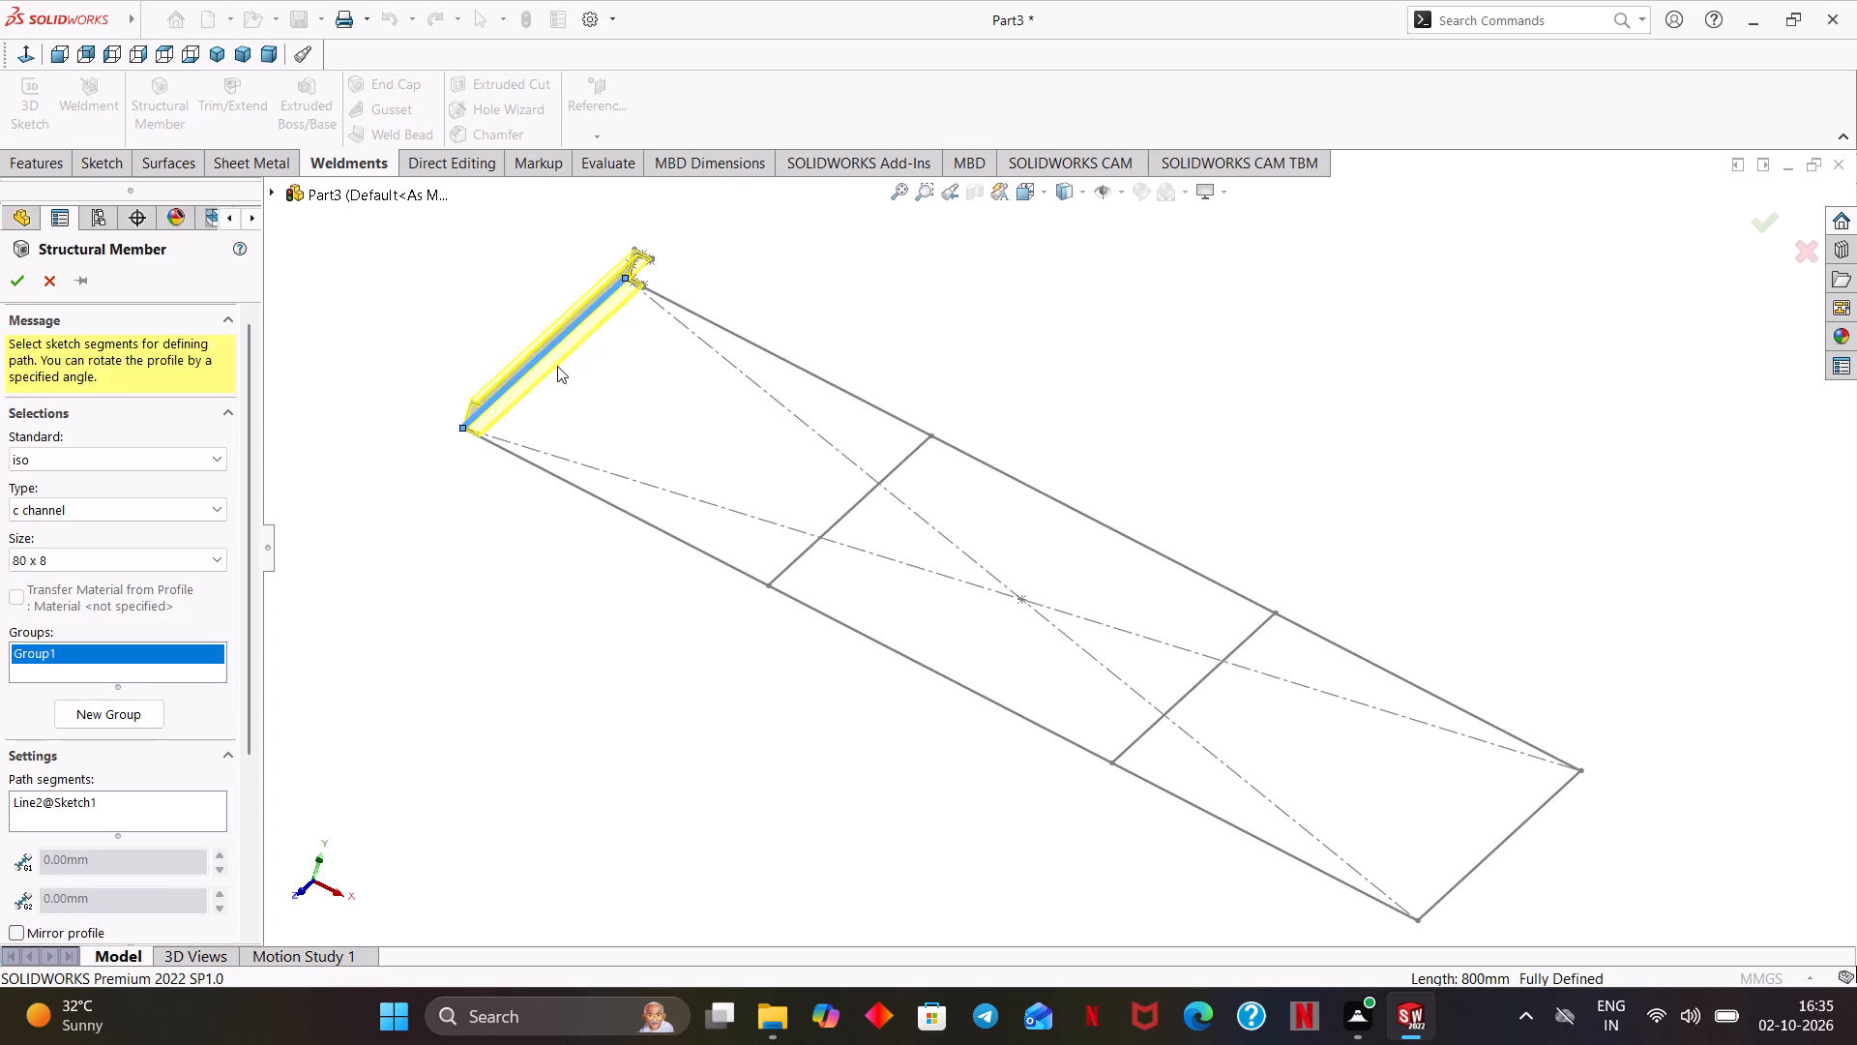
click(725, 331)
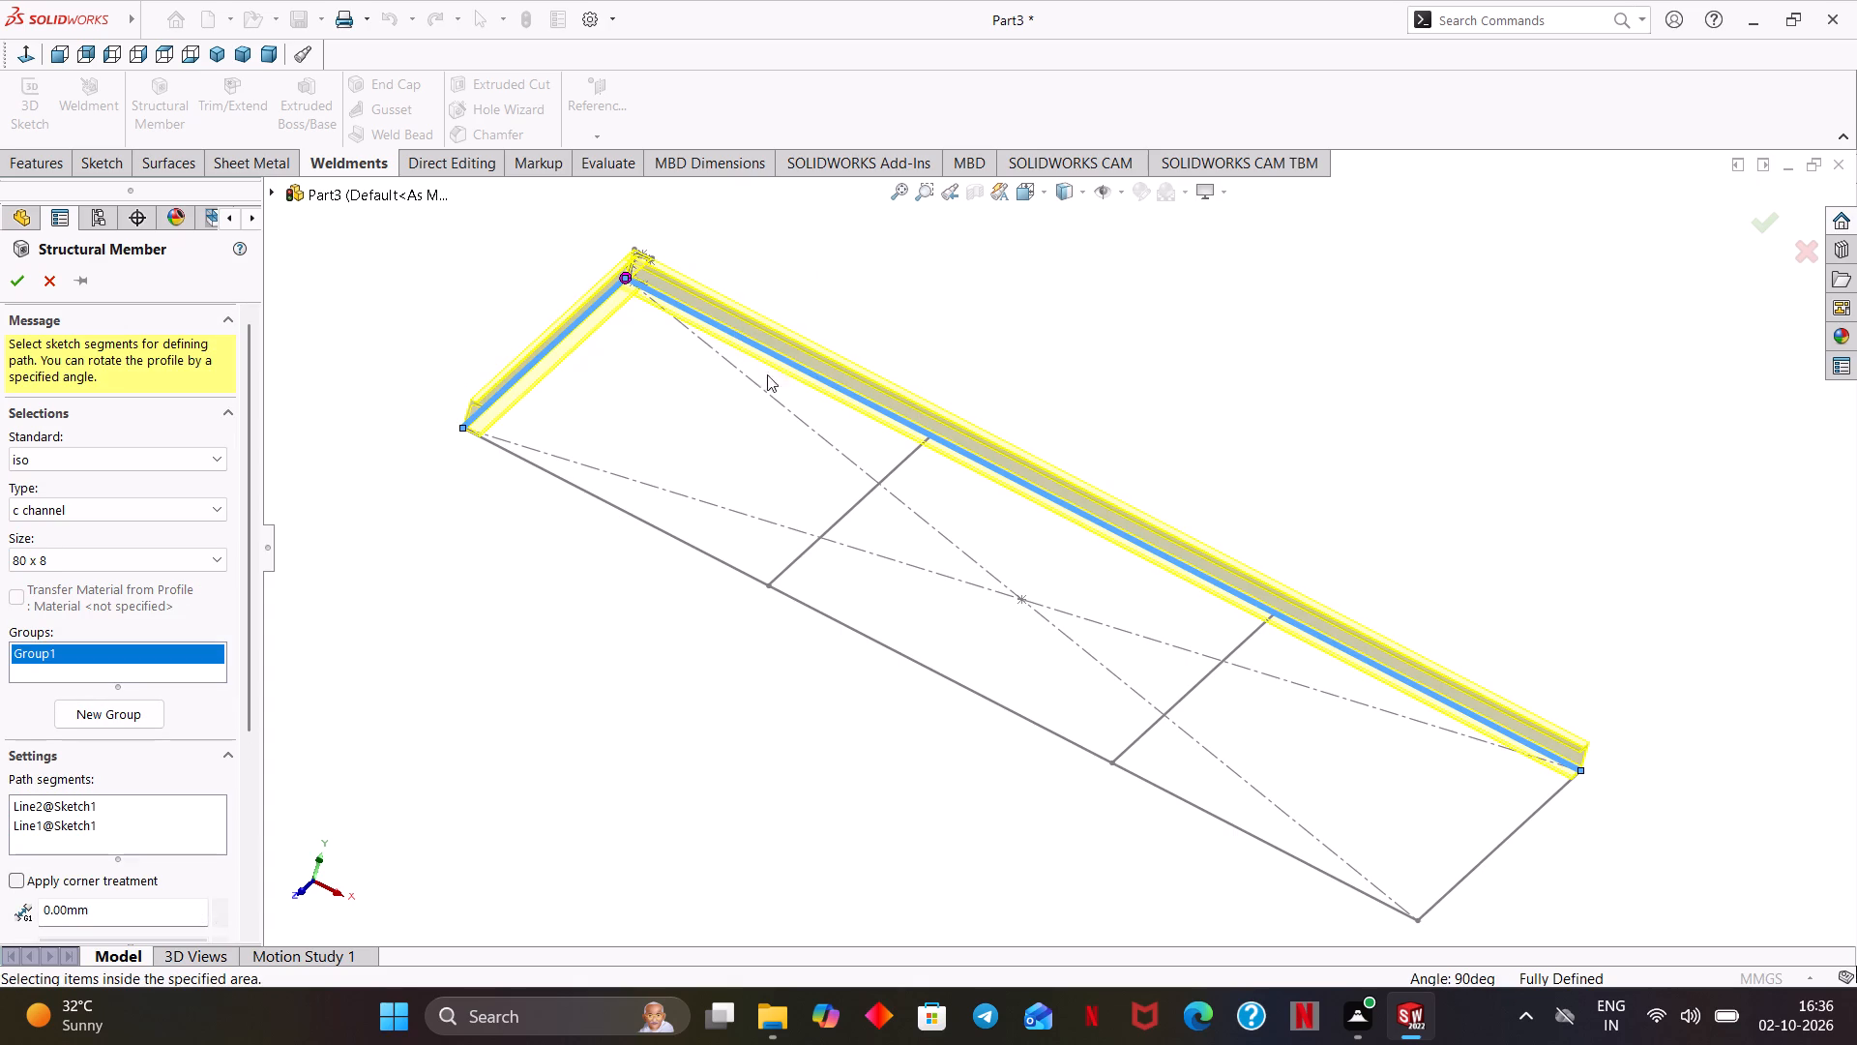
click(1461, 880)
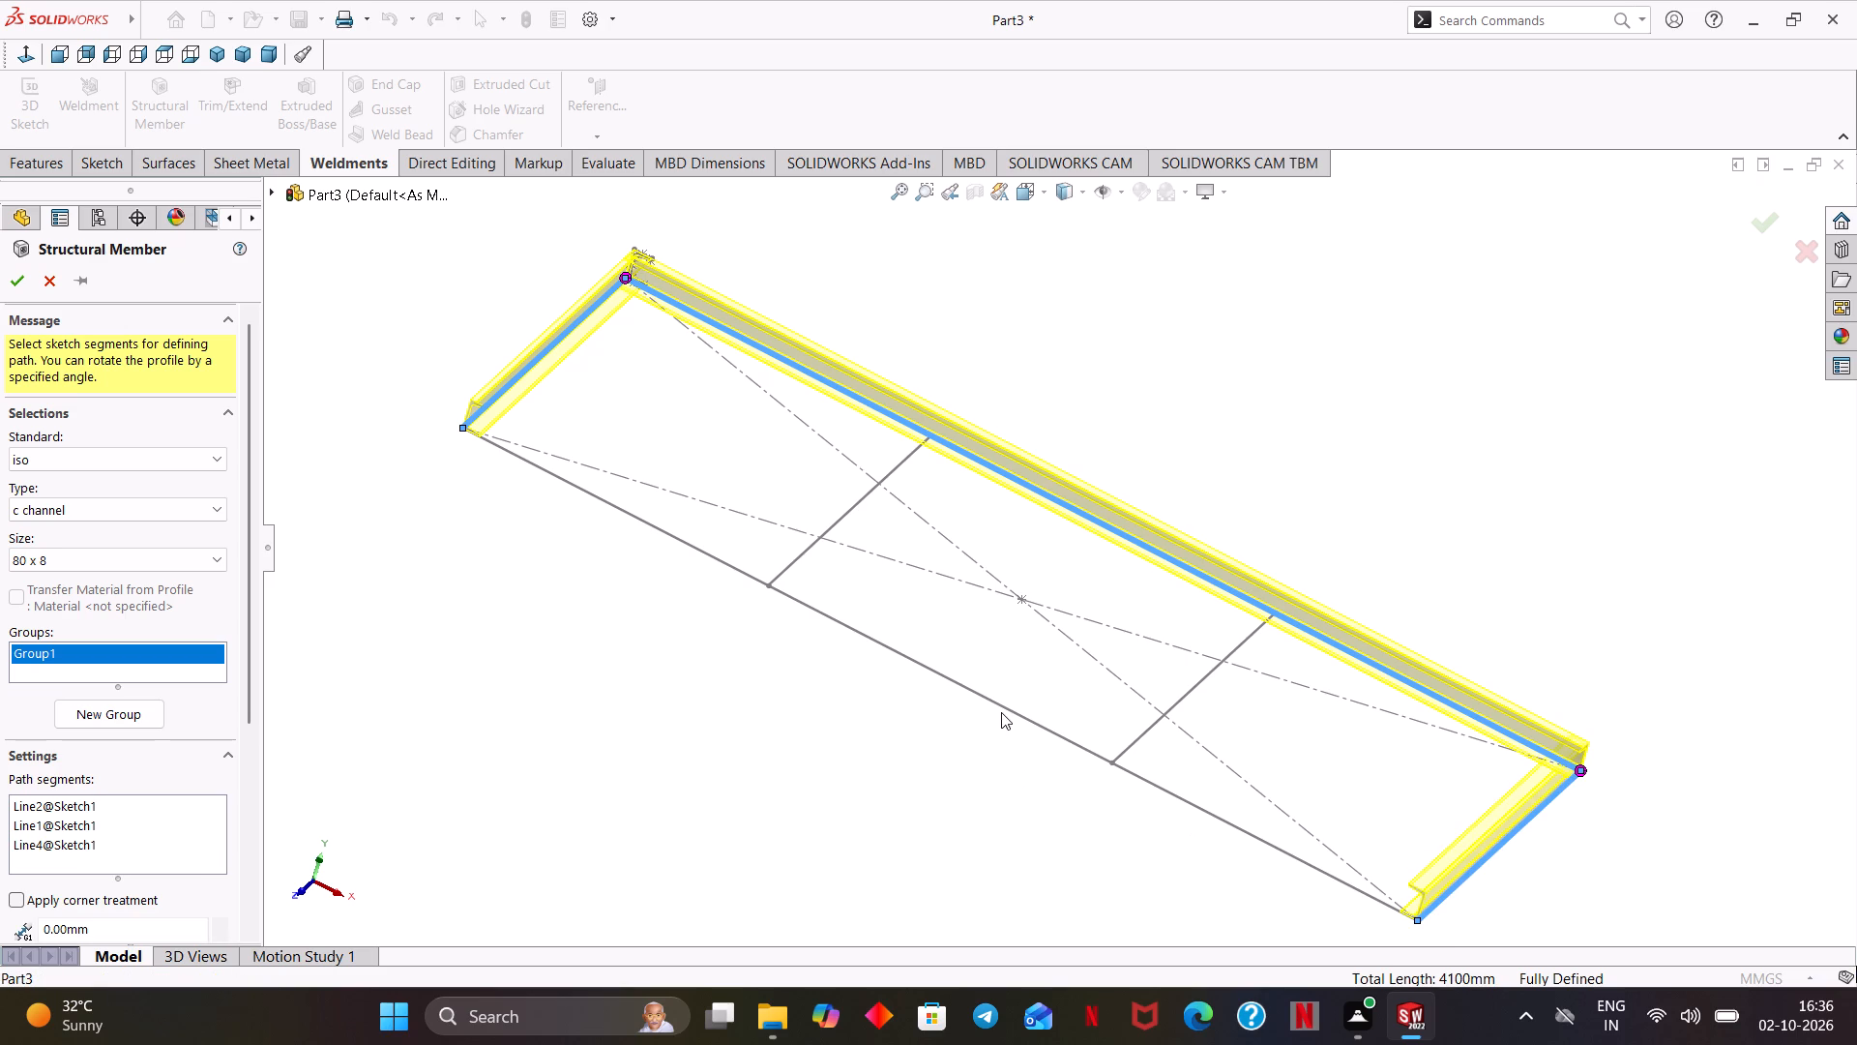
click(1006, 709)
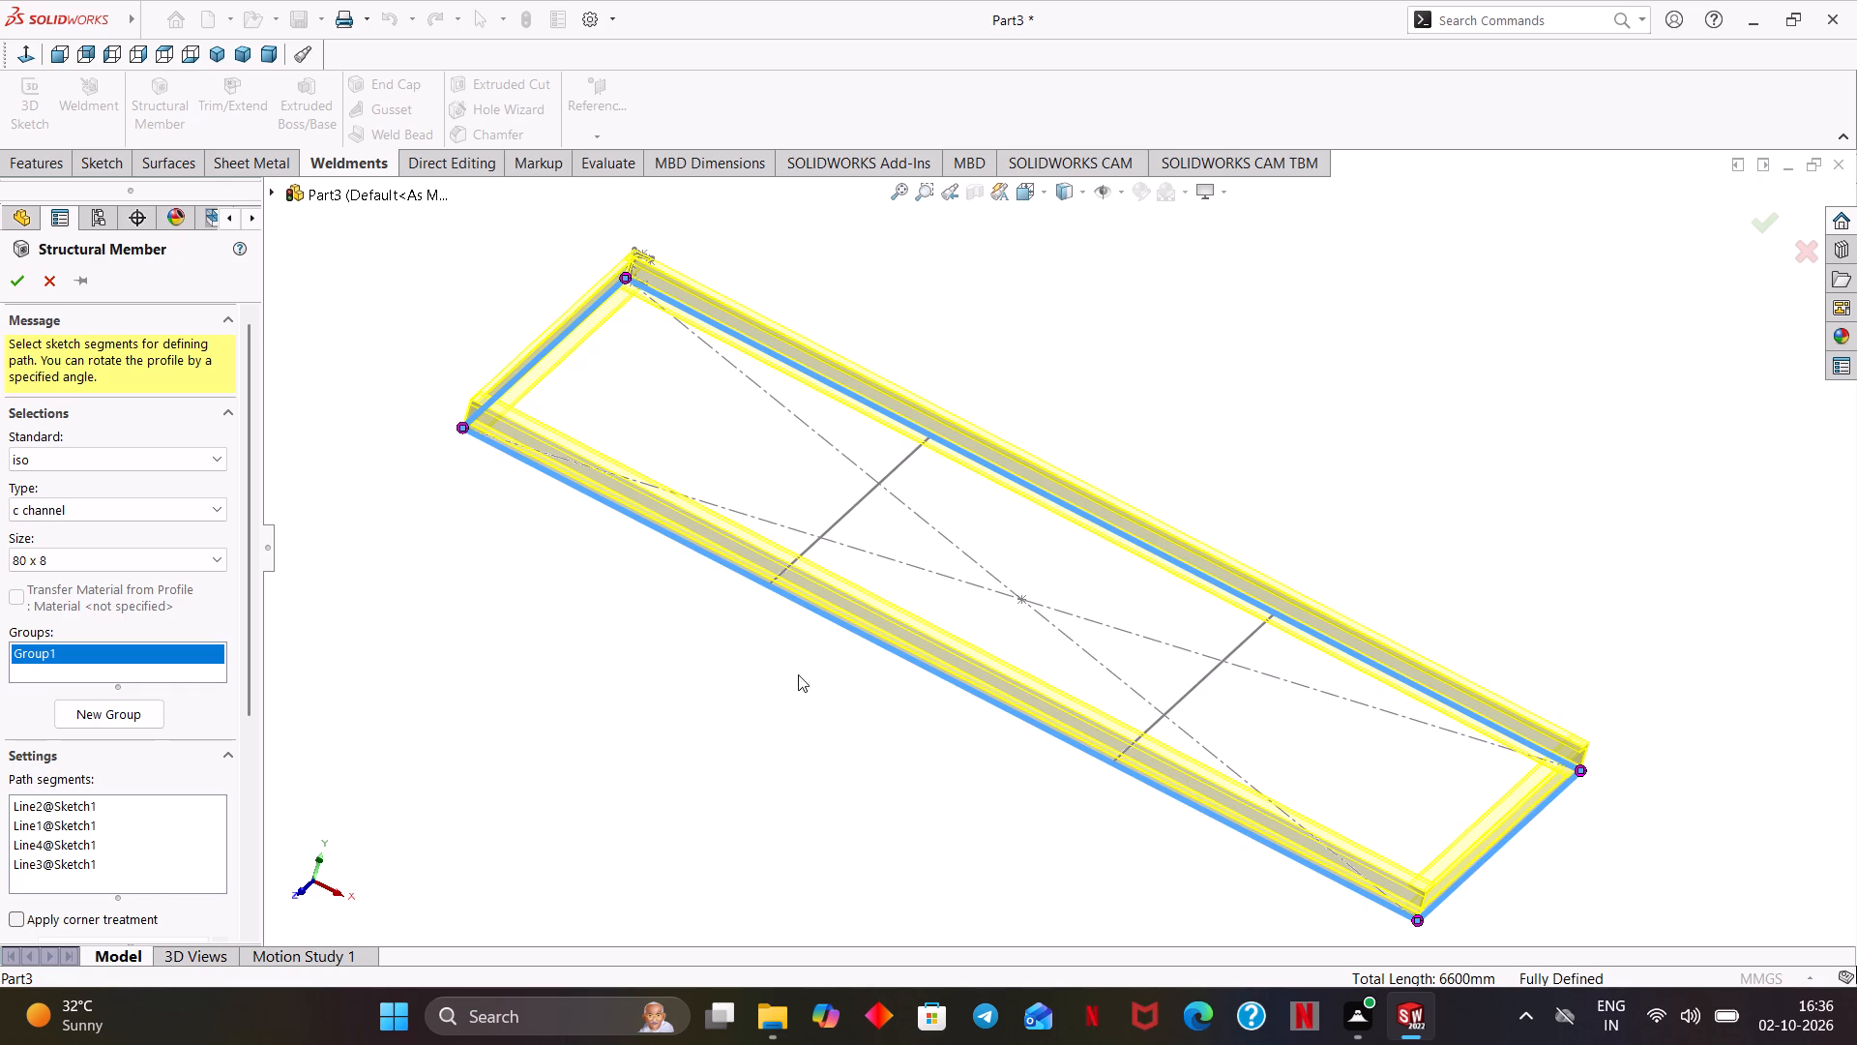
Apply corner treatment to the outer frame group, trying the butt joint options and choosing mitered corners.
middle_drag(799, 674, 810, 666)
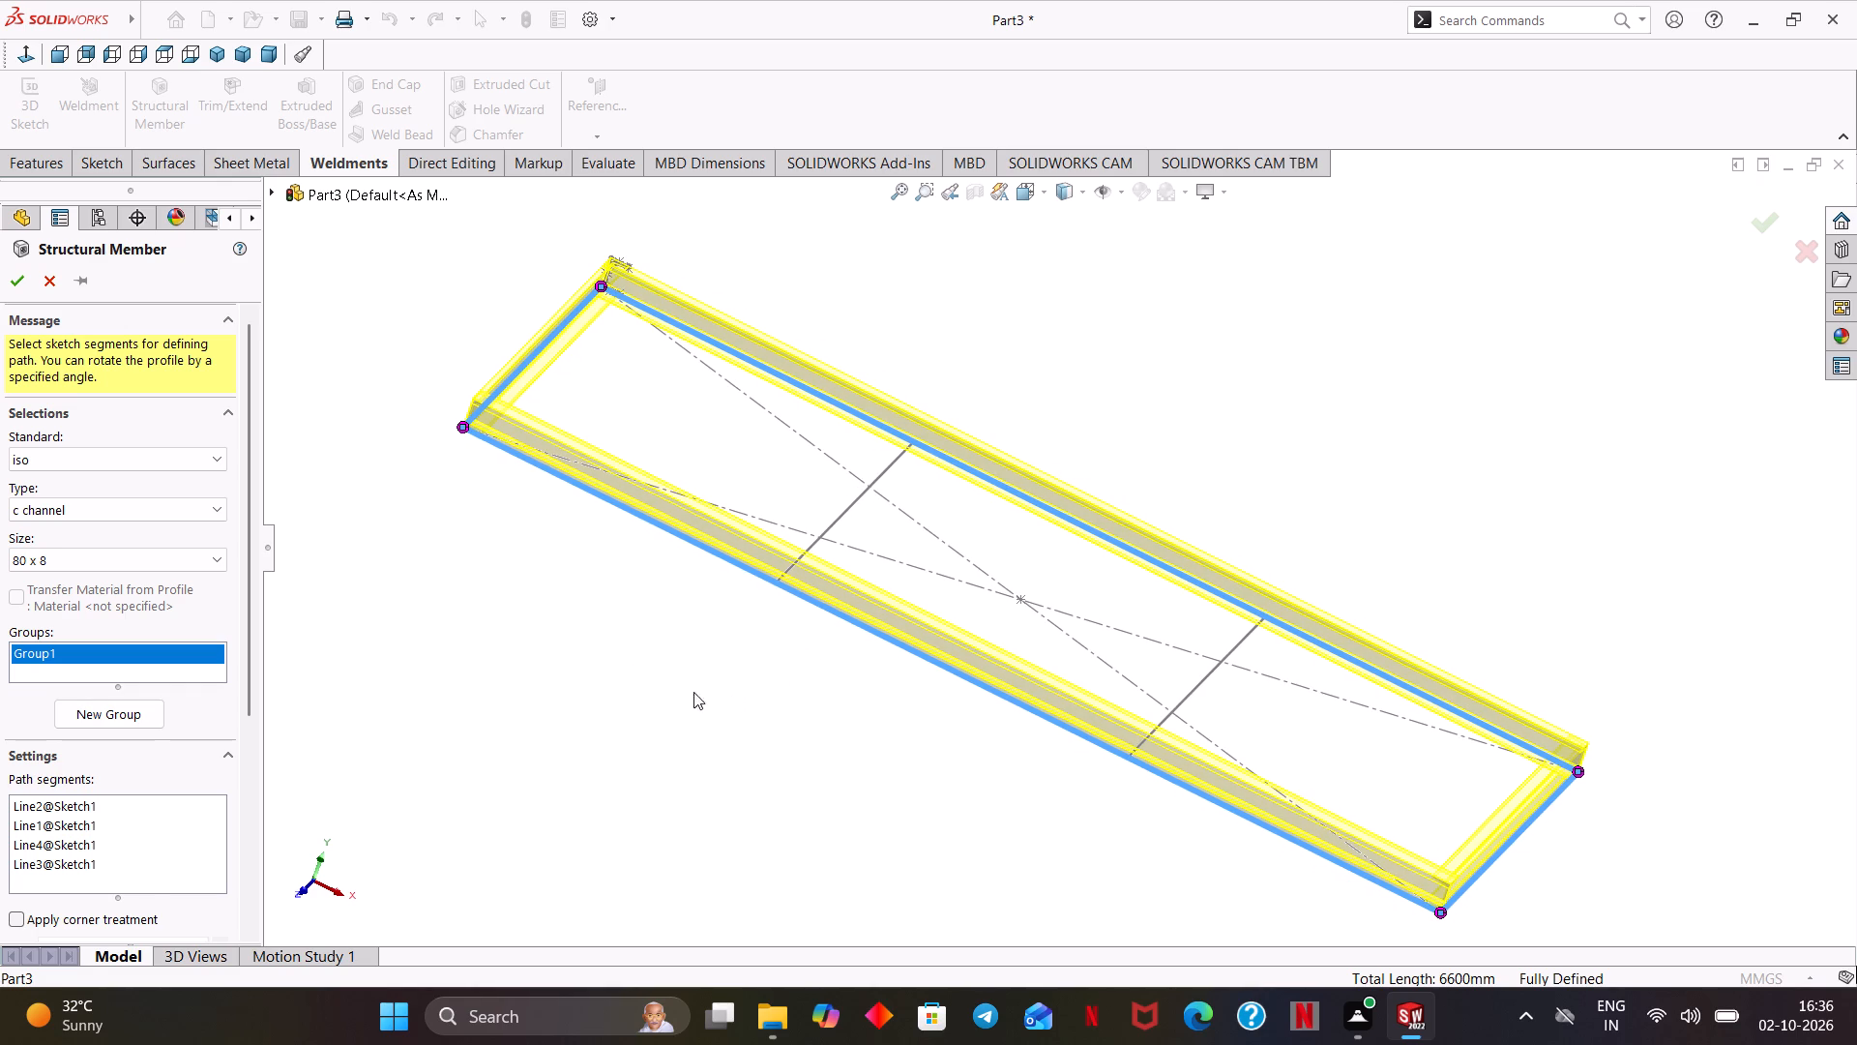
drag(247, 622, 228, 766)
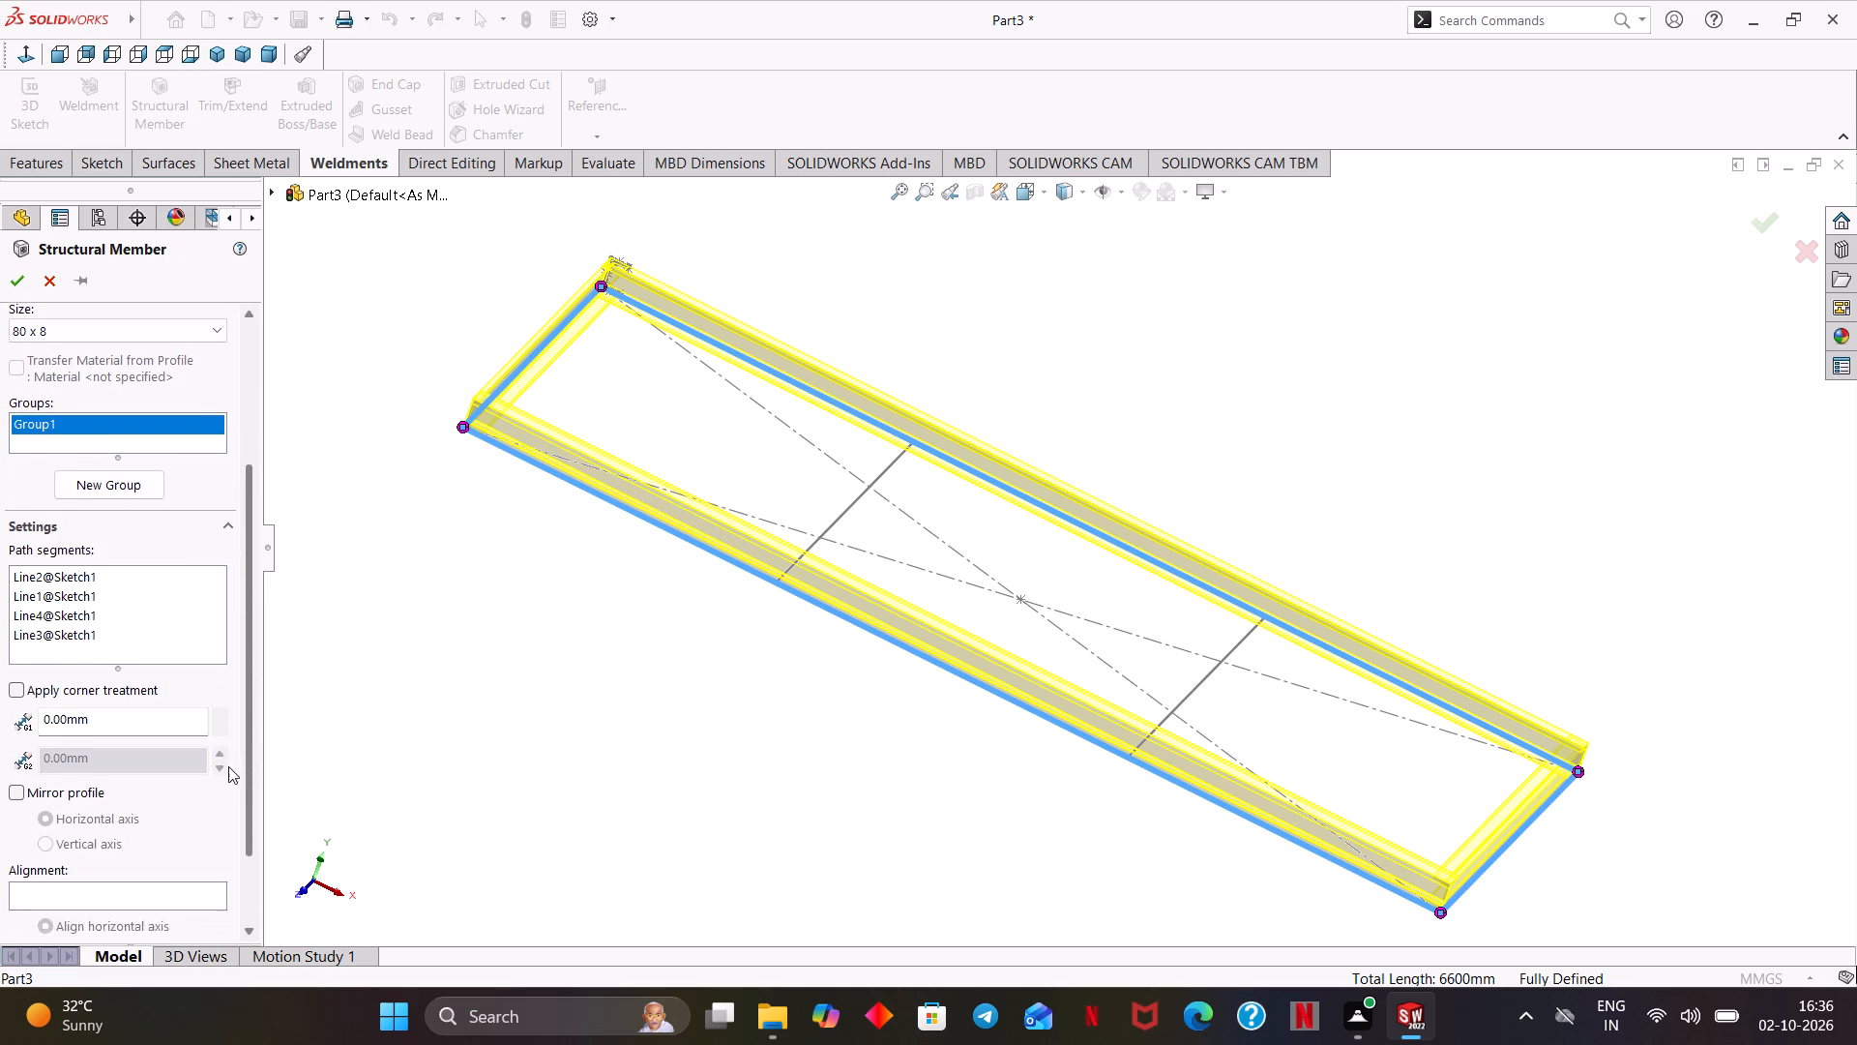
drag(228, 766, 228, 835)
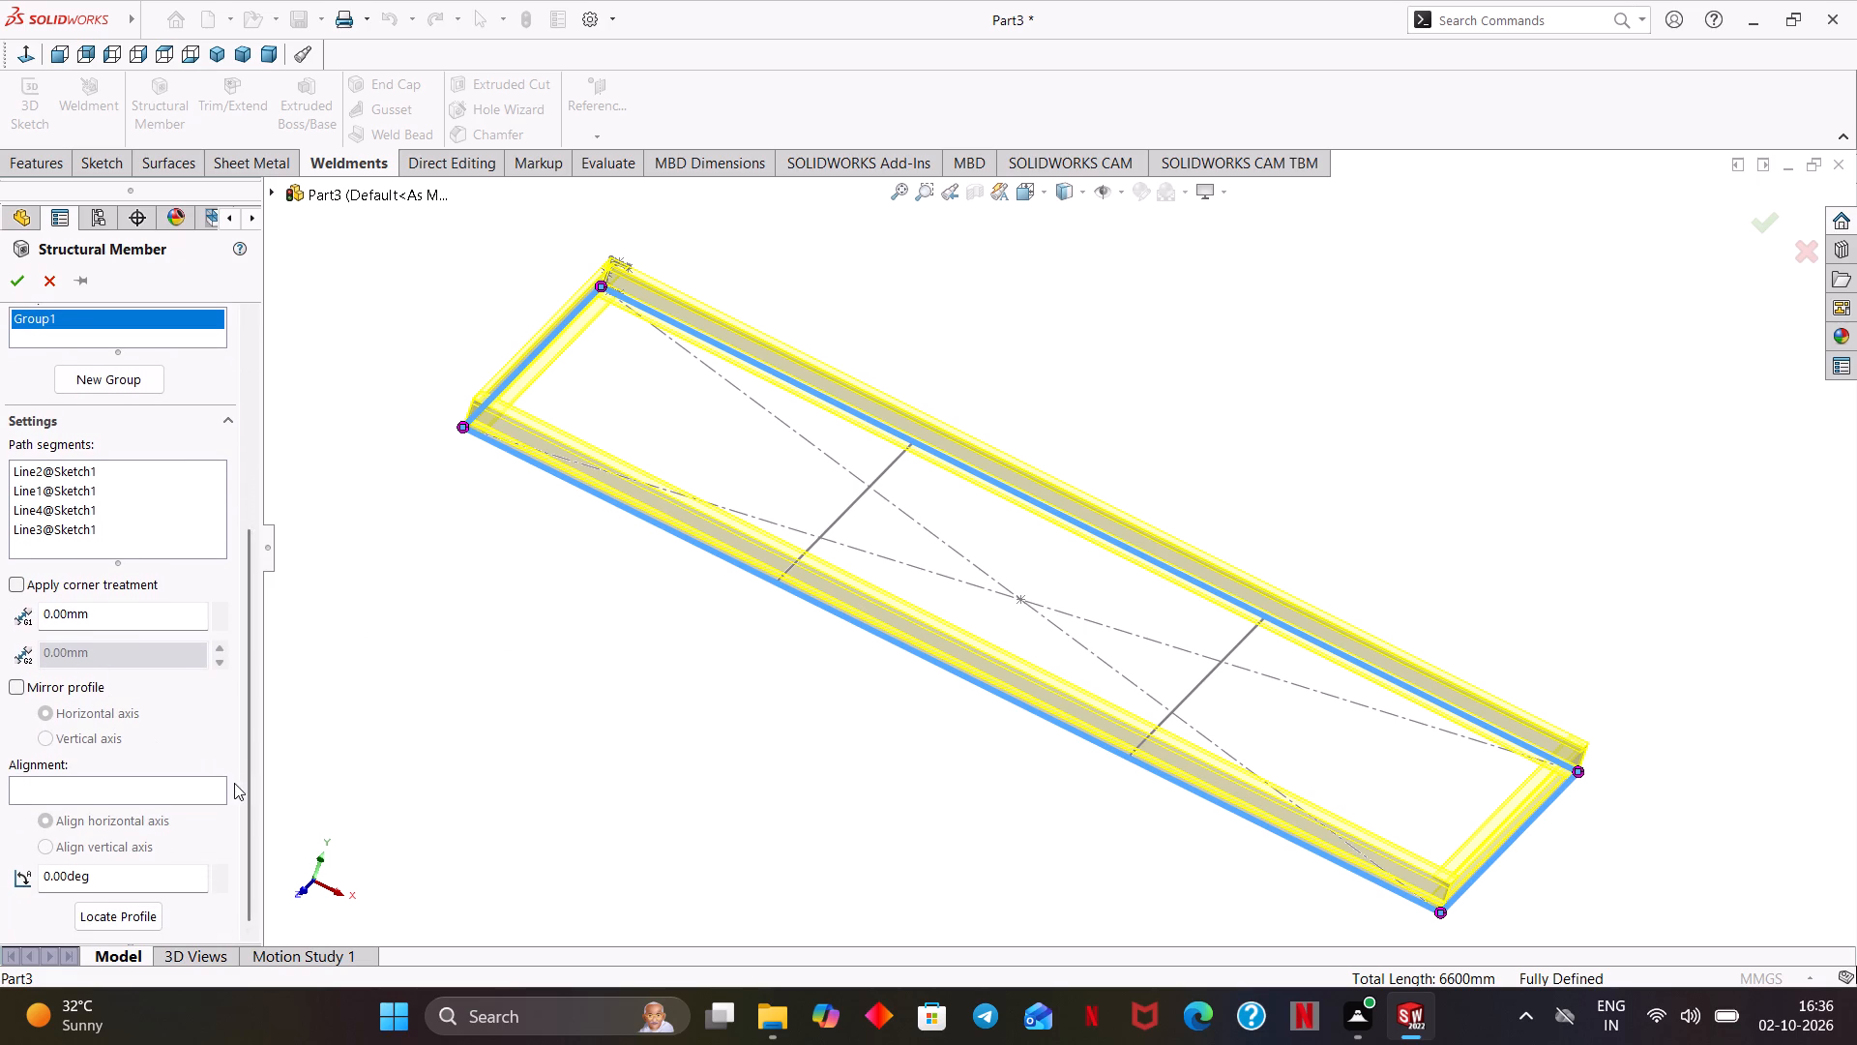
drag(250, 765, 263, 714)
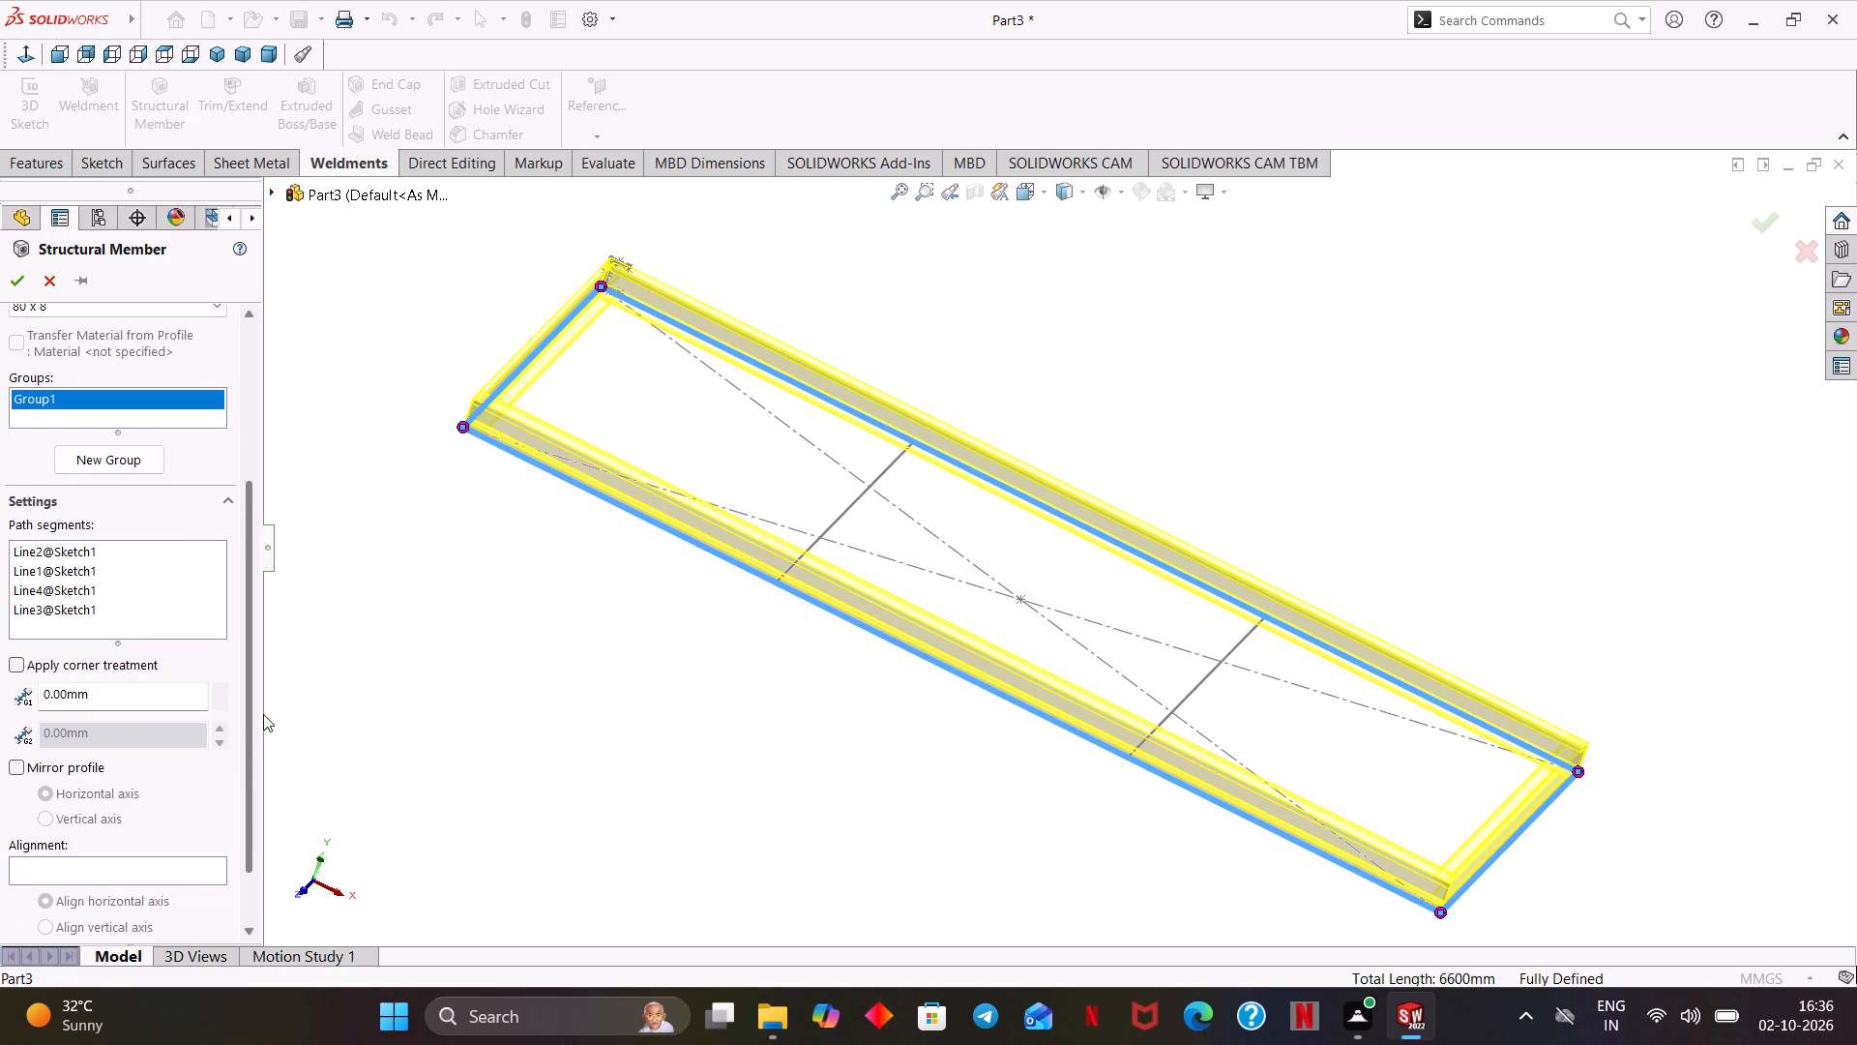
drag(263, 714, 255, 753)
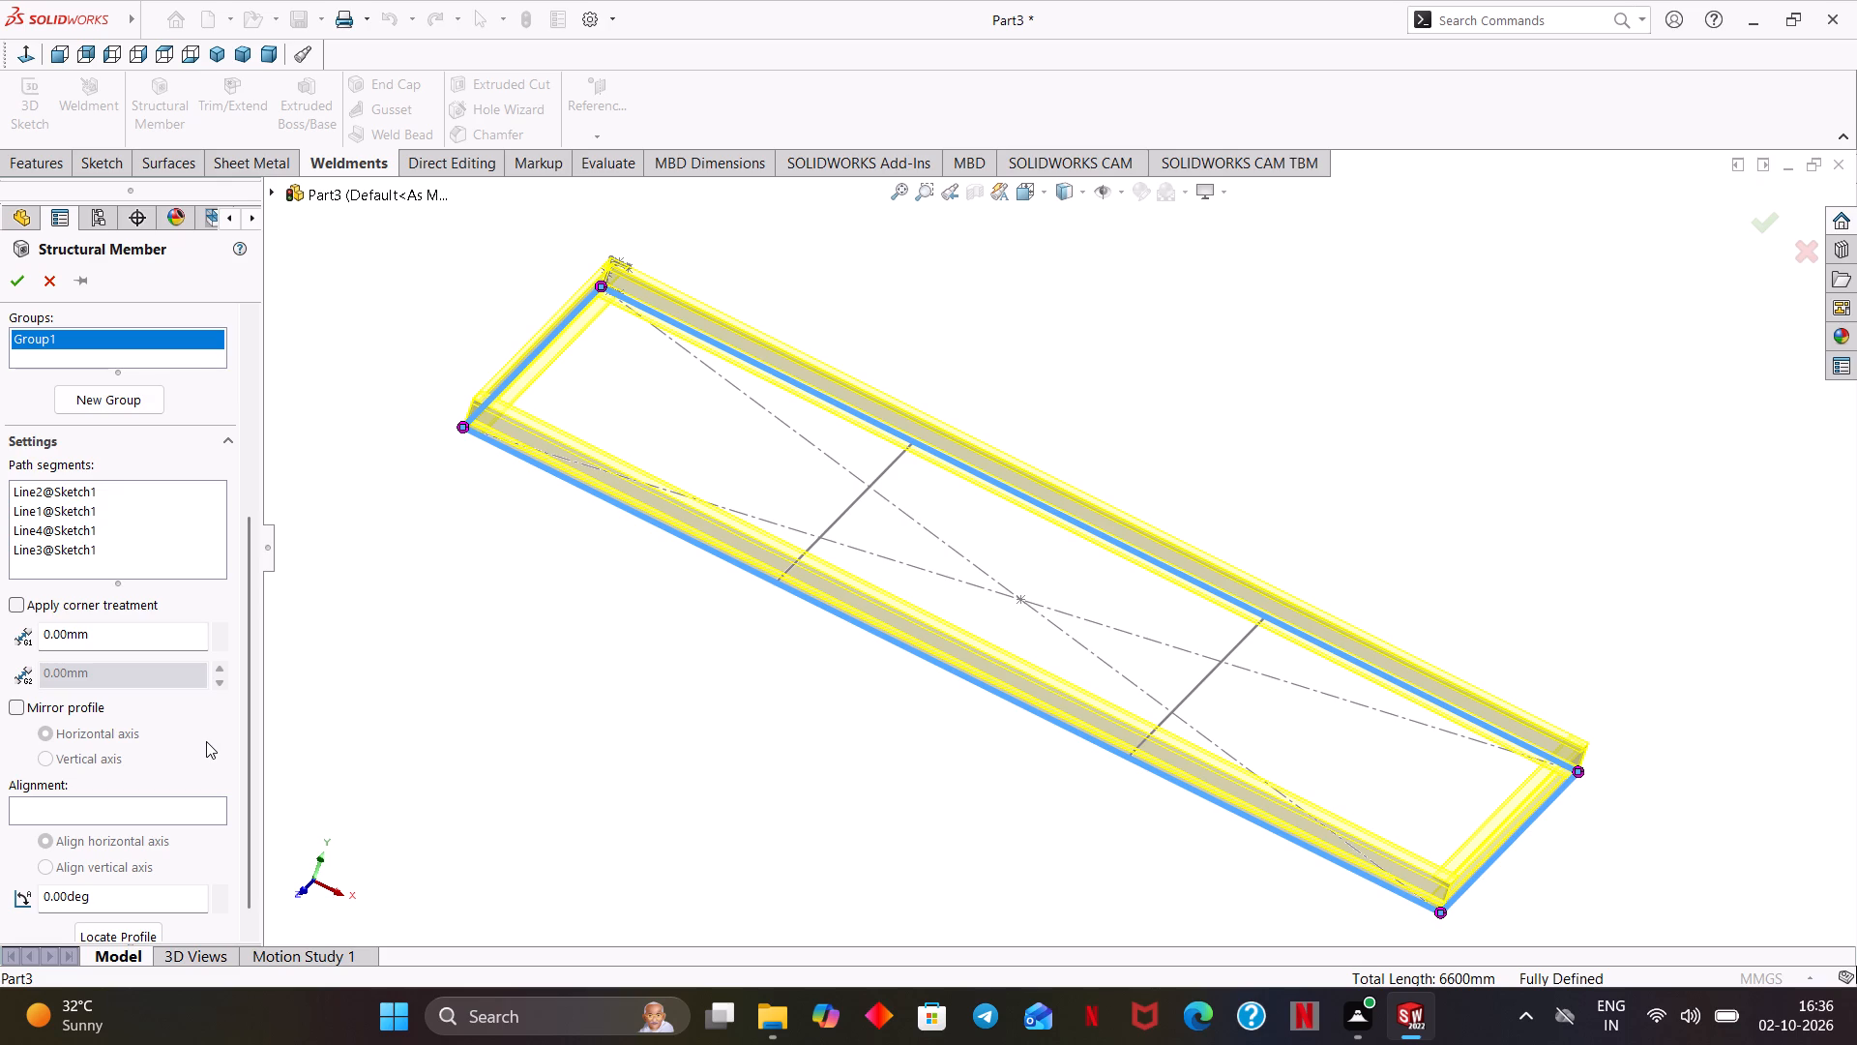
click(250, 699)
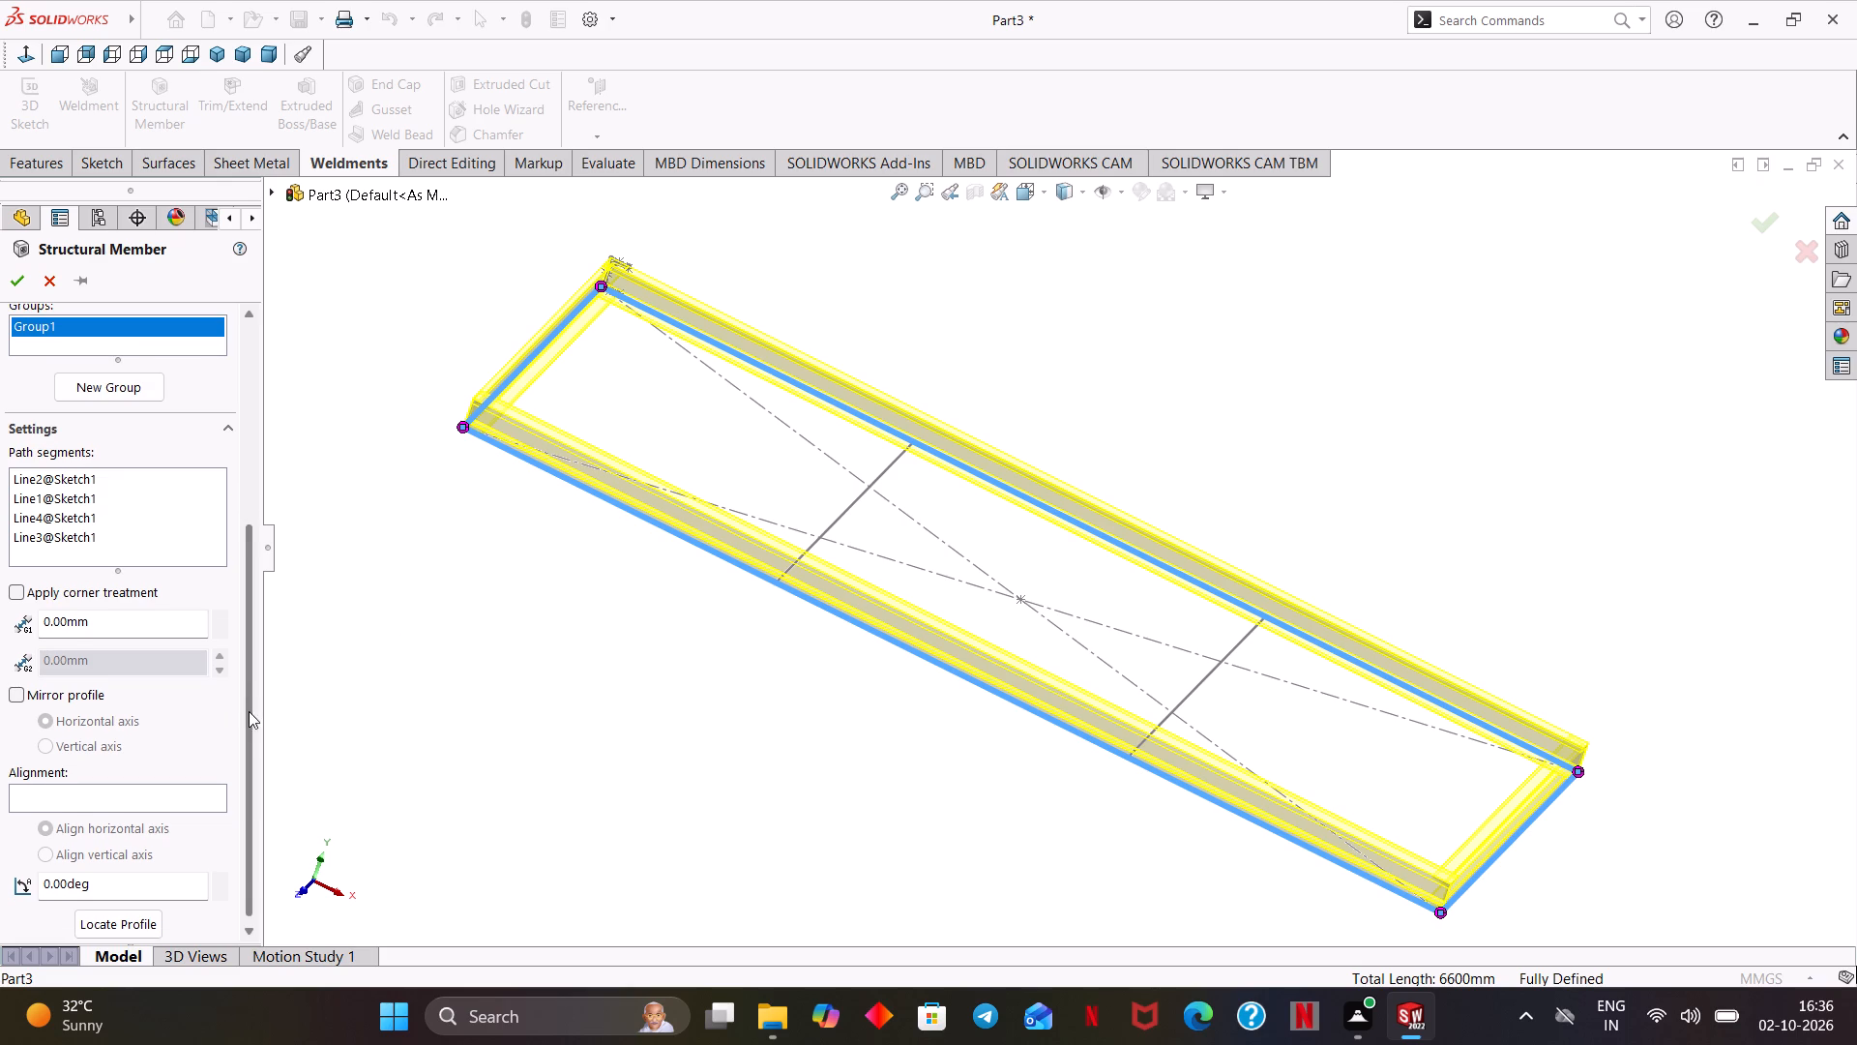
scroll(461, 555, down, 3)
scroll(622, 549, up, 1)
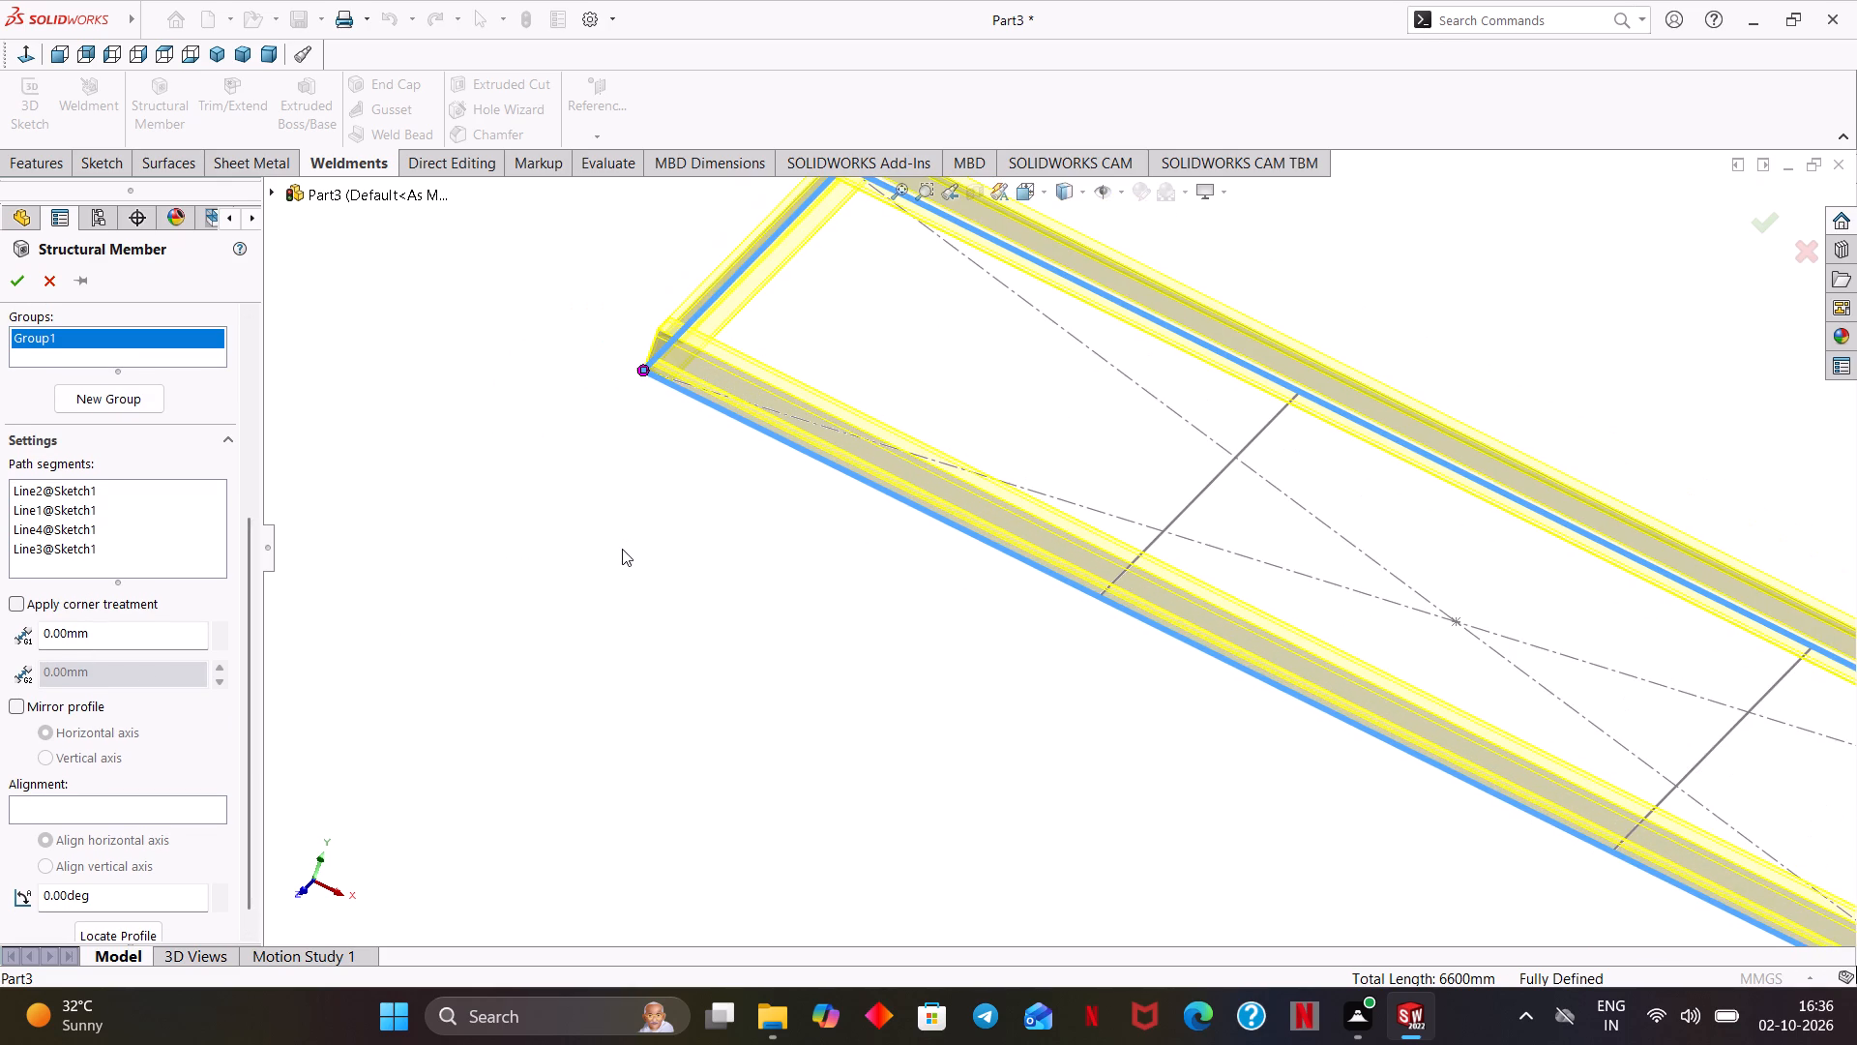
ctrl+middle_drag(625, 551, 595, 702)
middle_drag(615, 707, 655, 698)
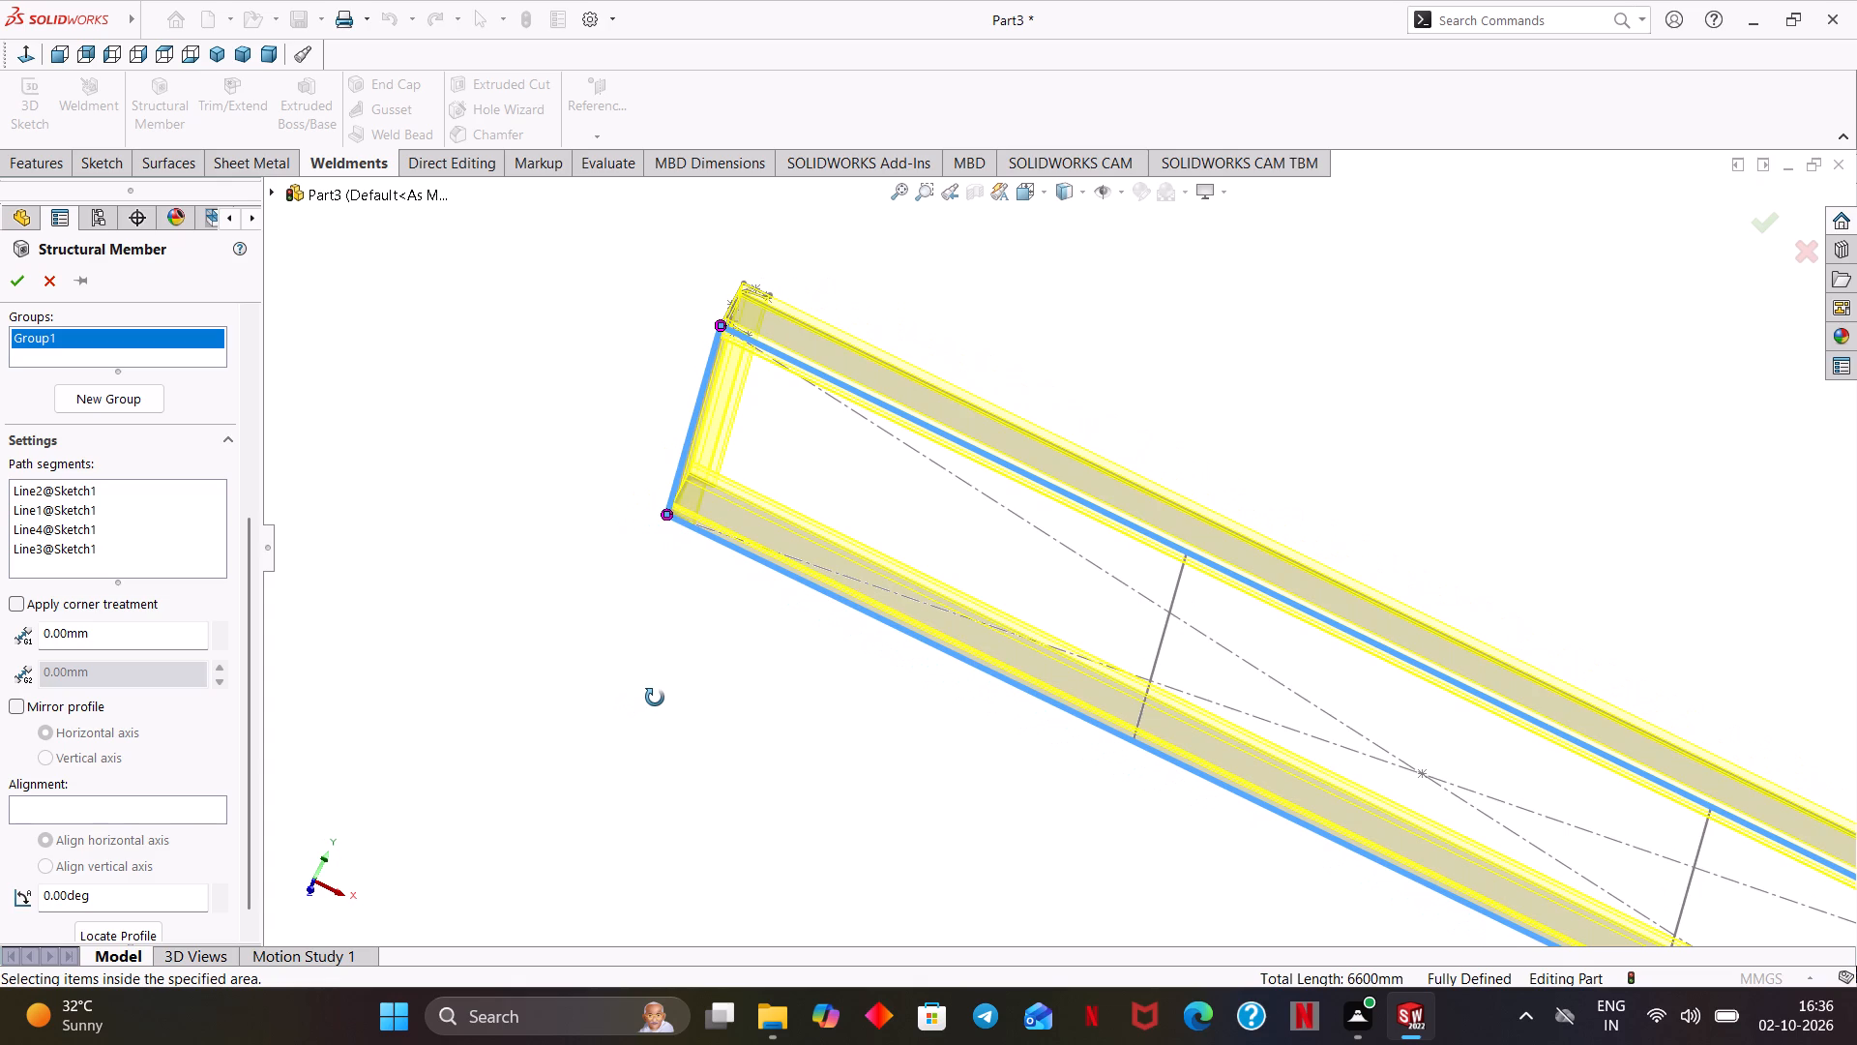
middle_drag(655, 698, 662, 722)
click(26, 598)
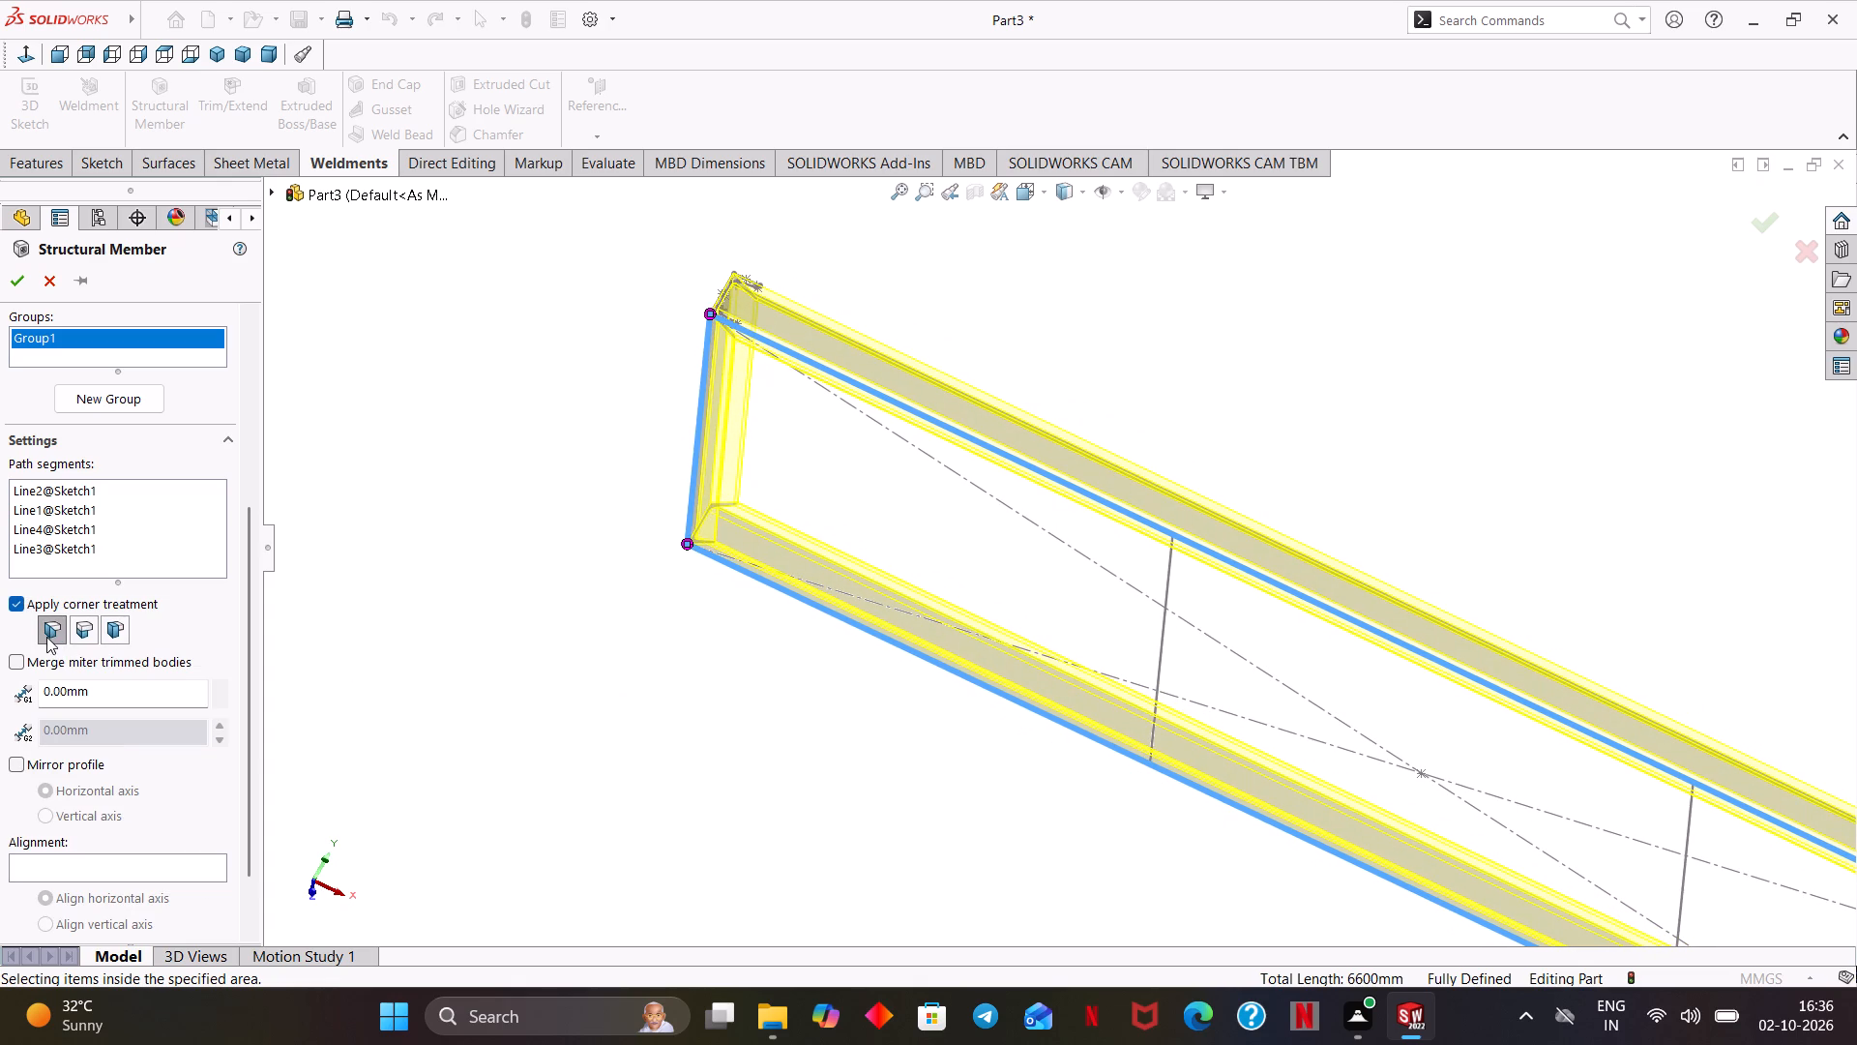
click(89, 627)
click(120, 620)
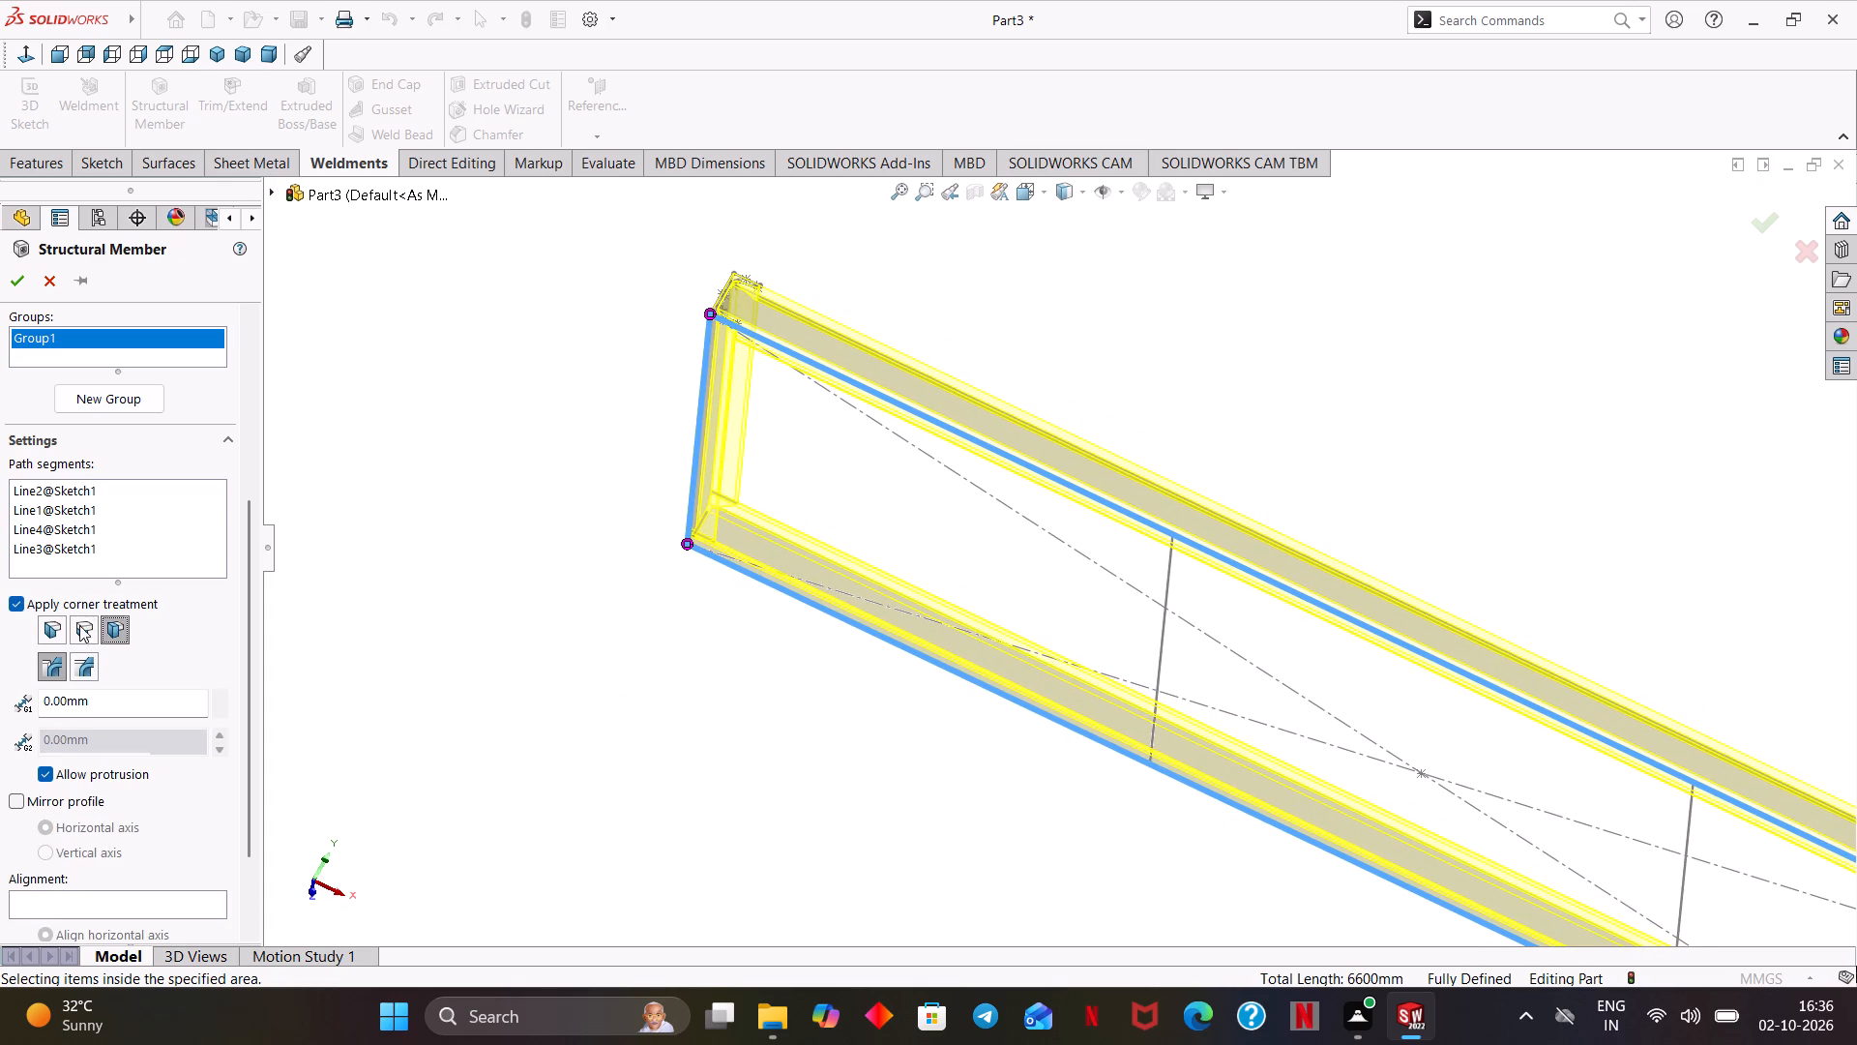
click(50, 659)
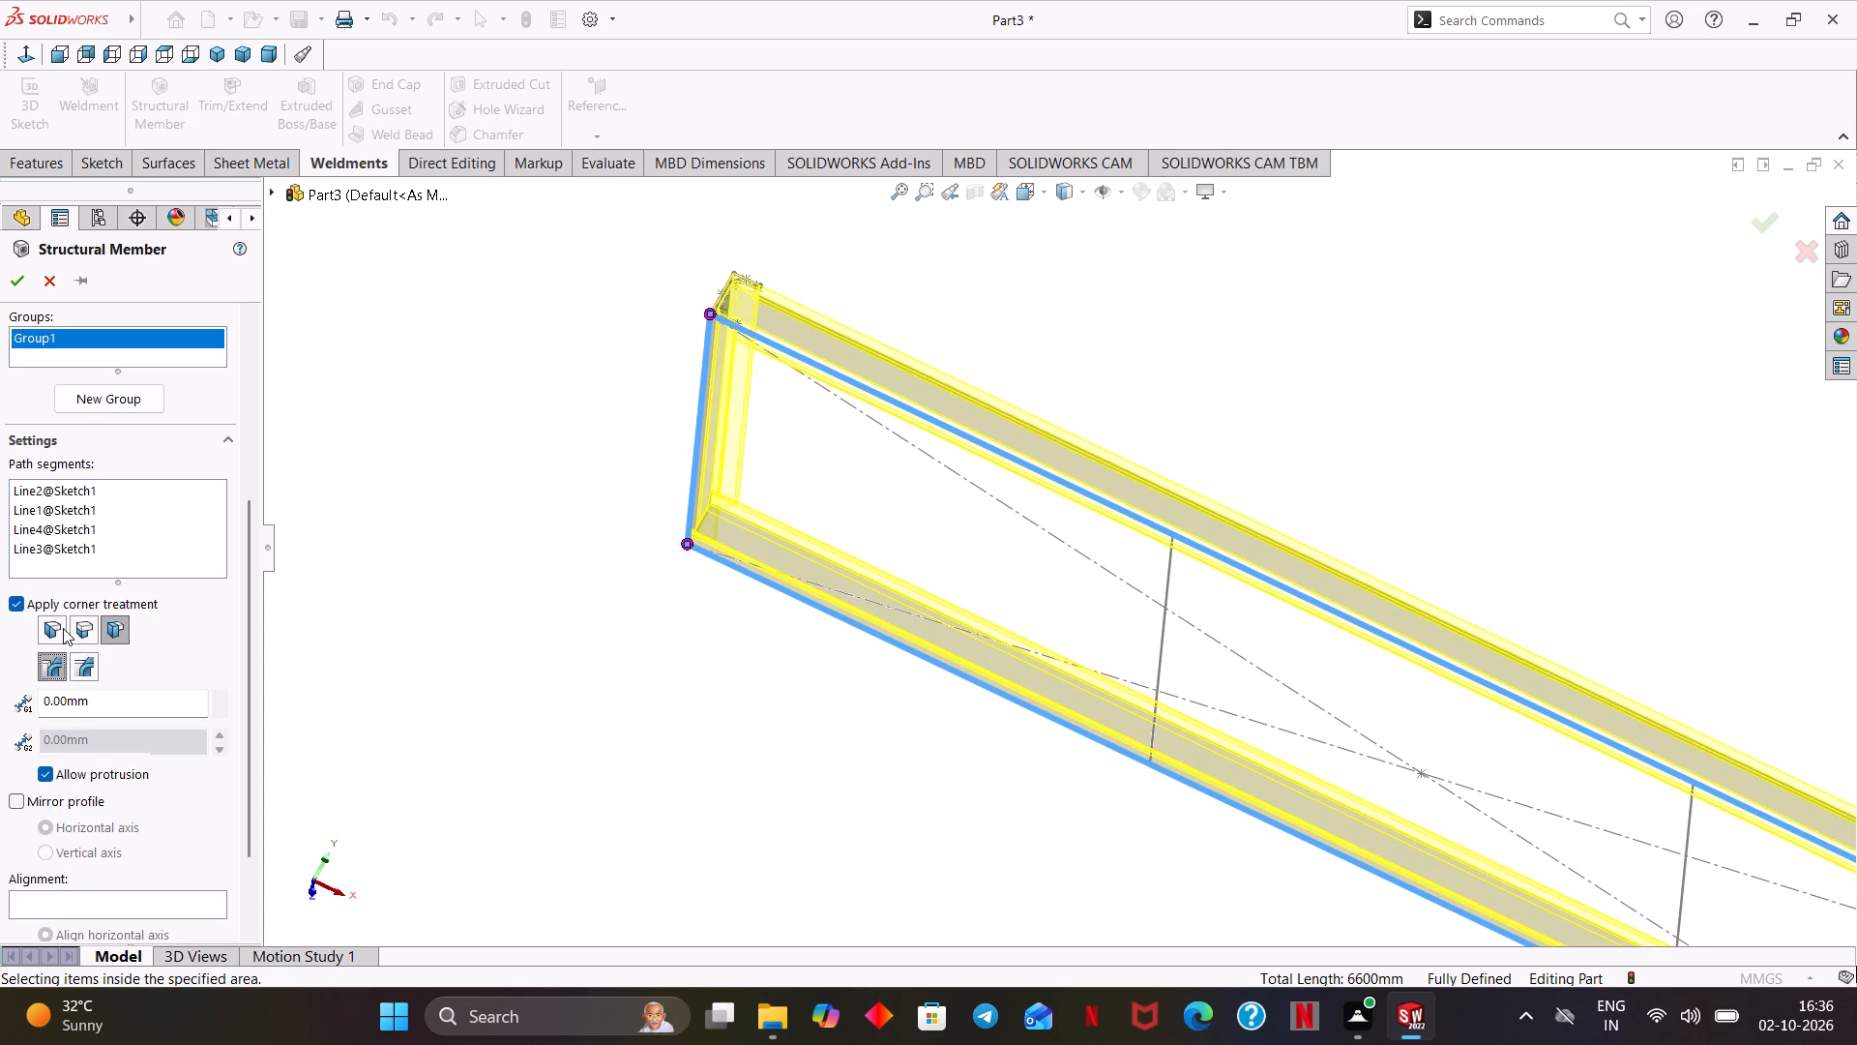
click(45, 624)
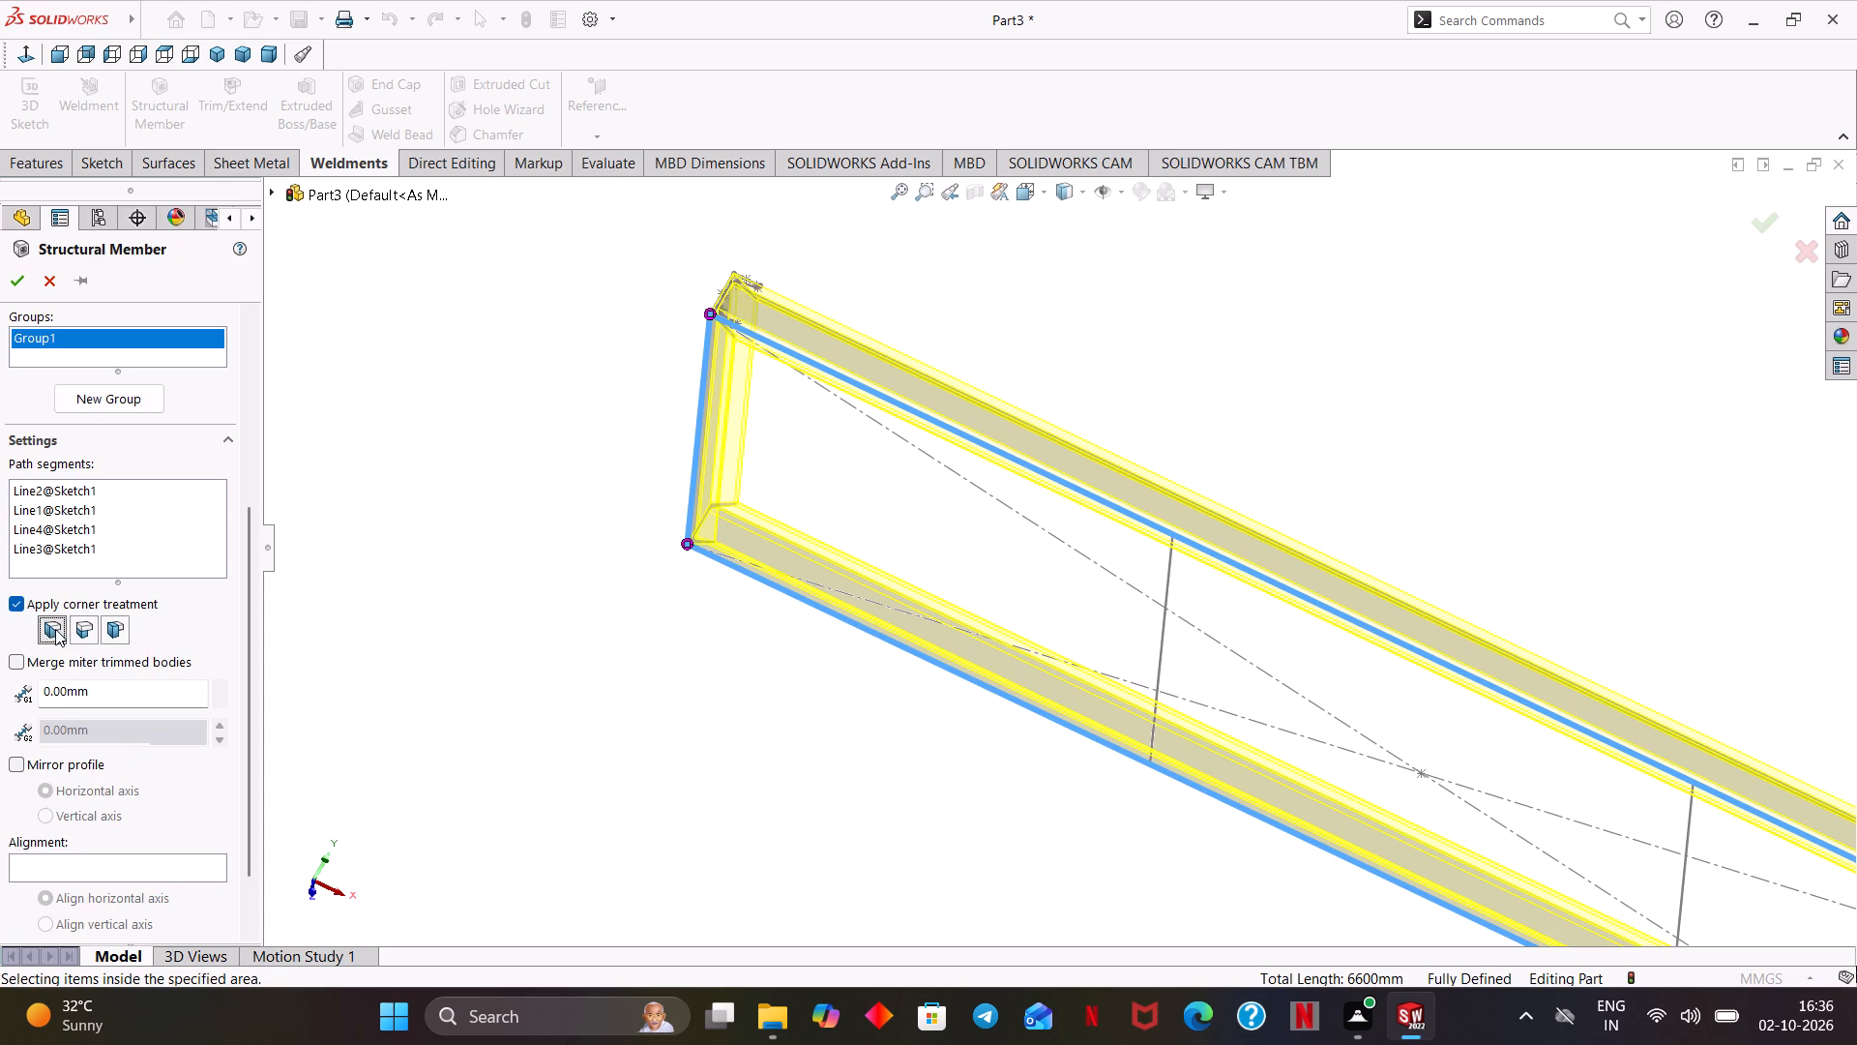
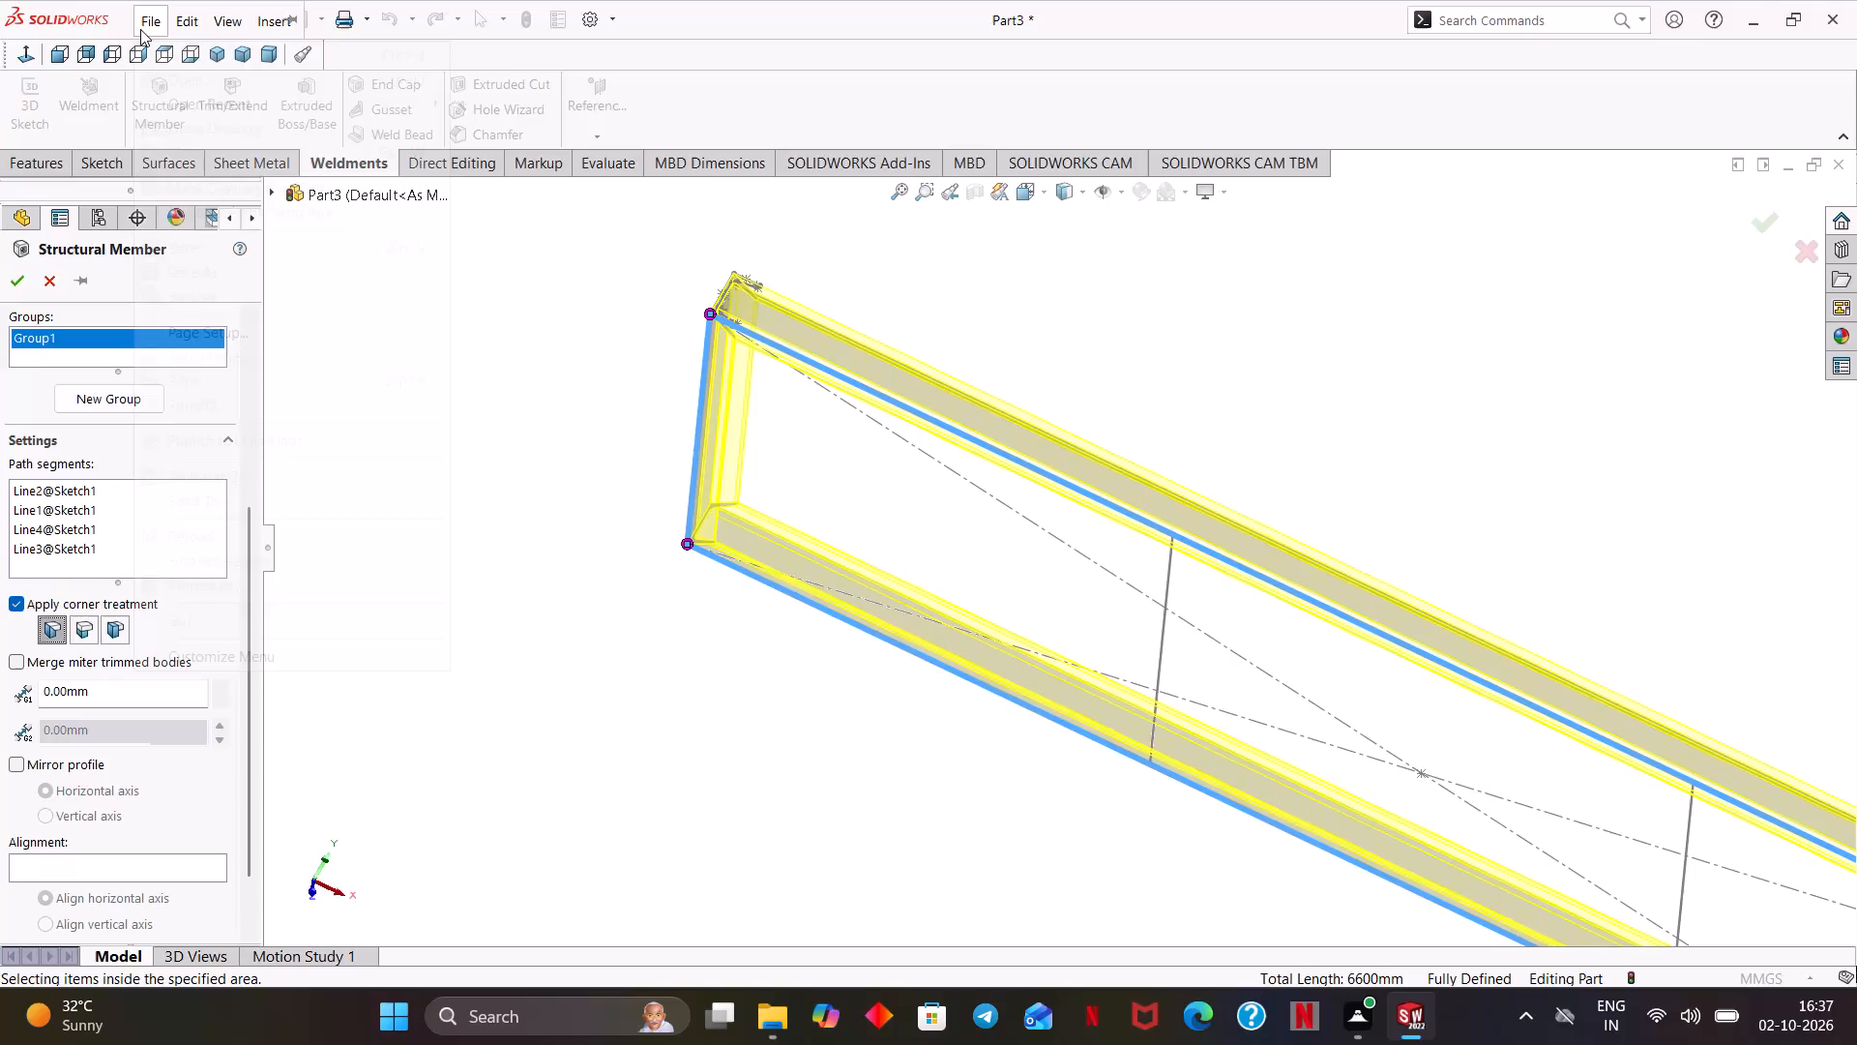
Examine the preview of the mitered outer frame and its corners from several angles.
scroll(140, 29, down, 2)
scroll(140, 29, up, 3)
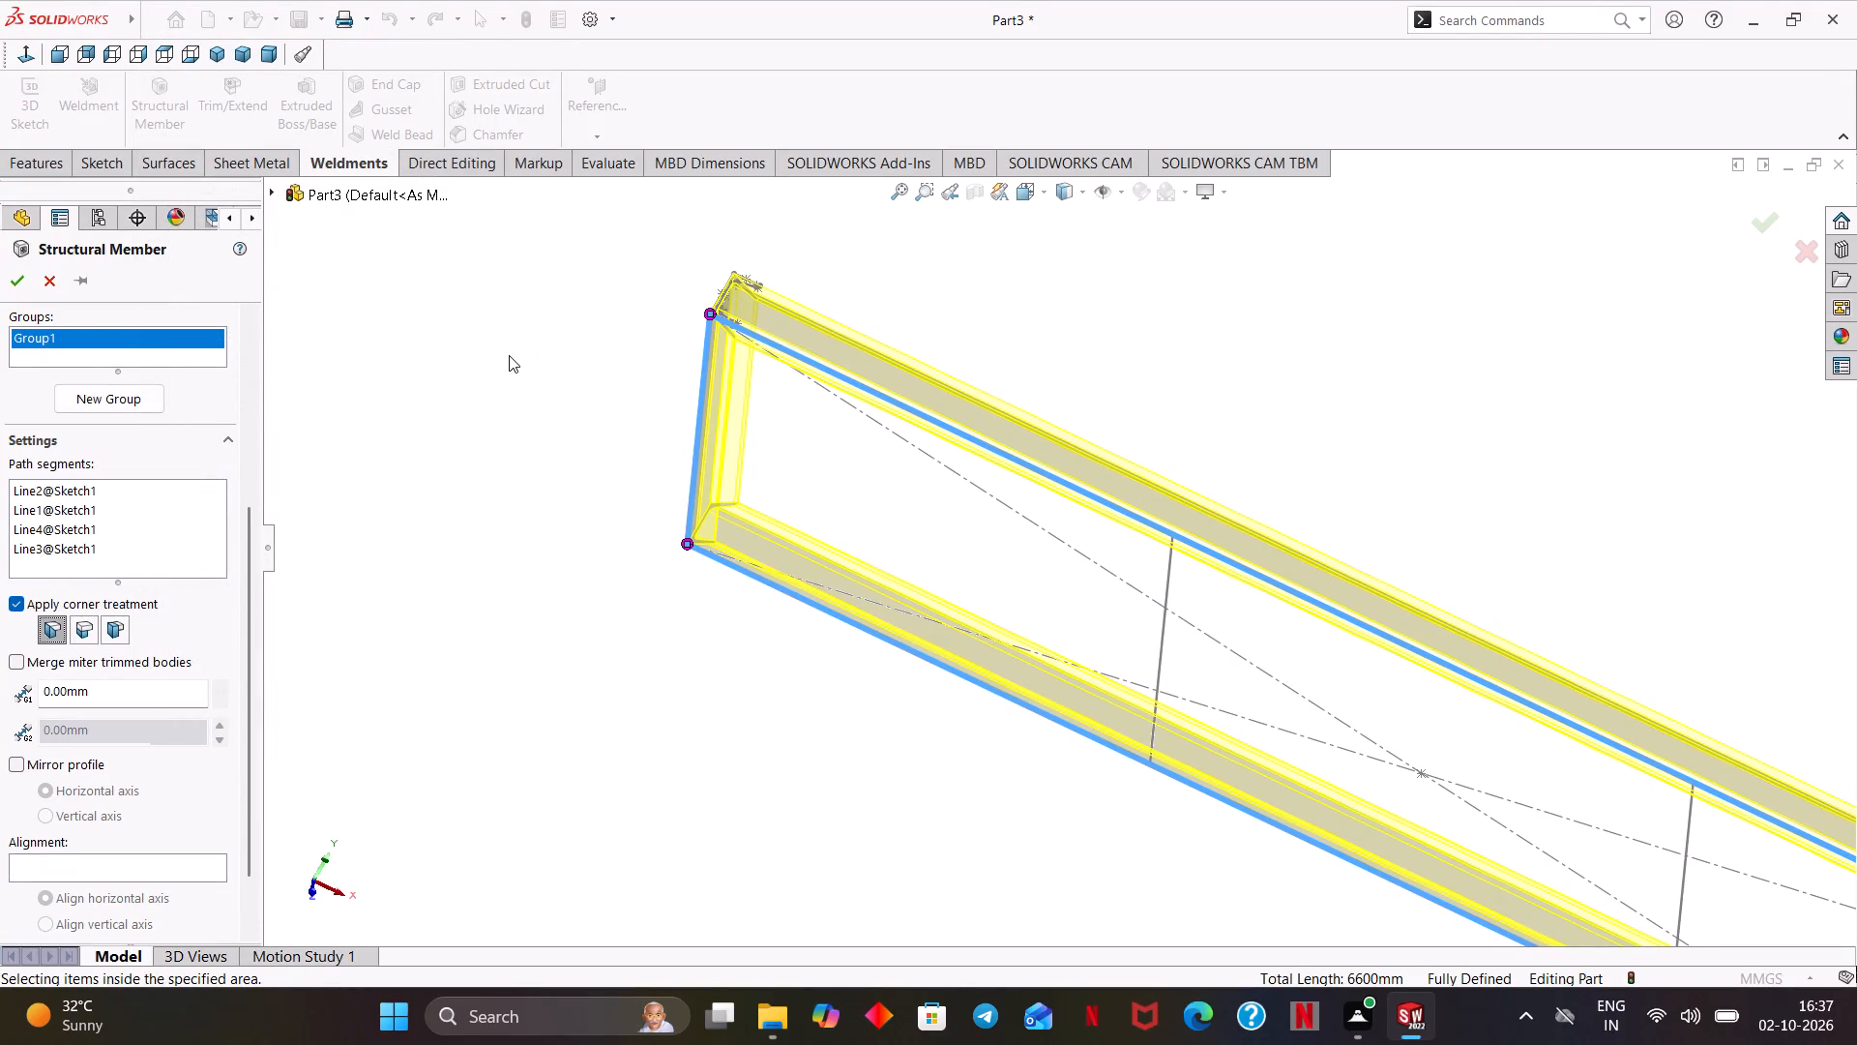
scroll(509, 355, down, 1)
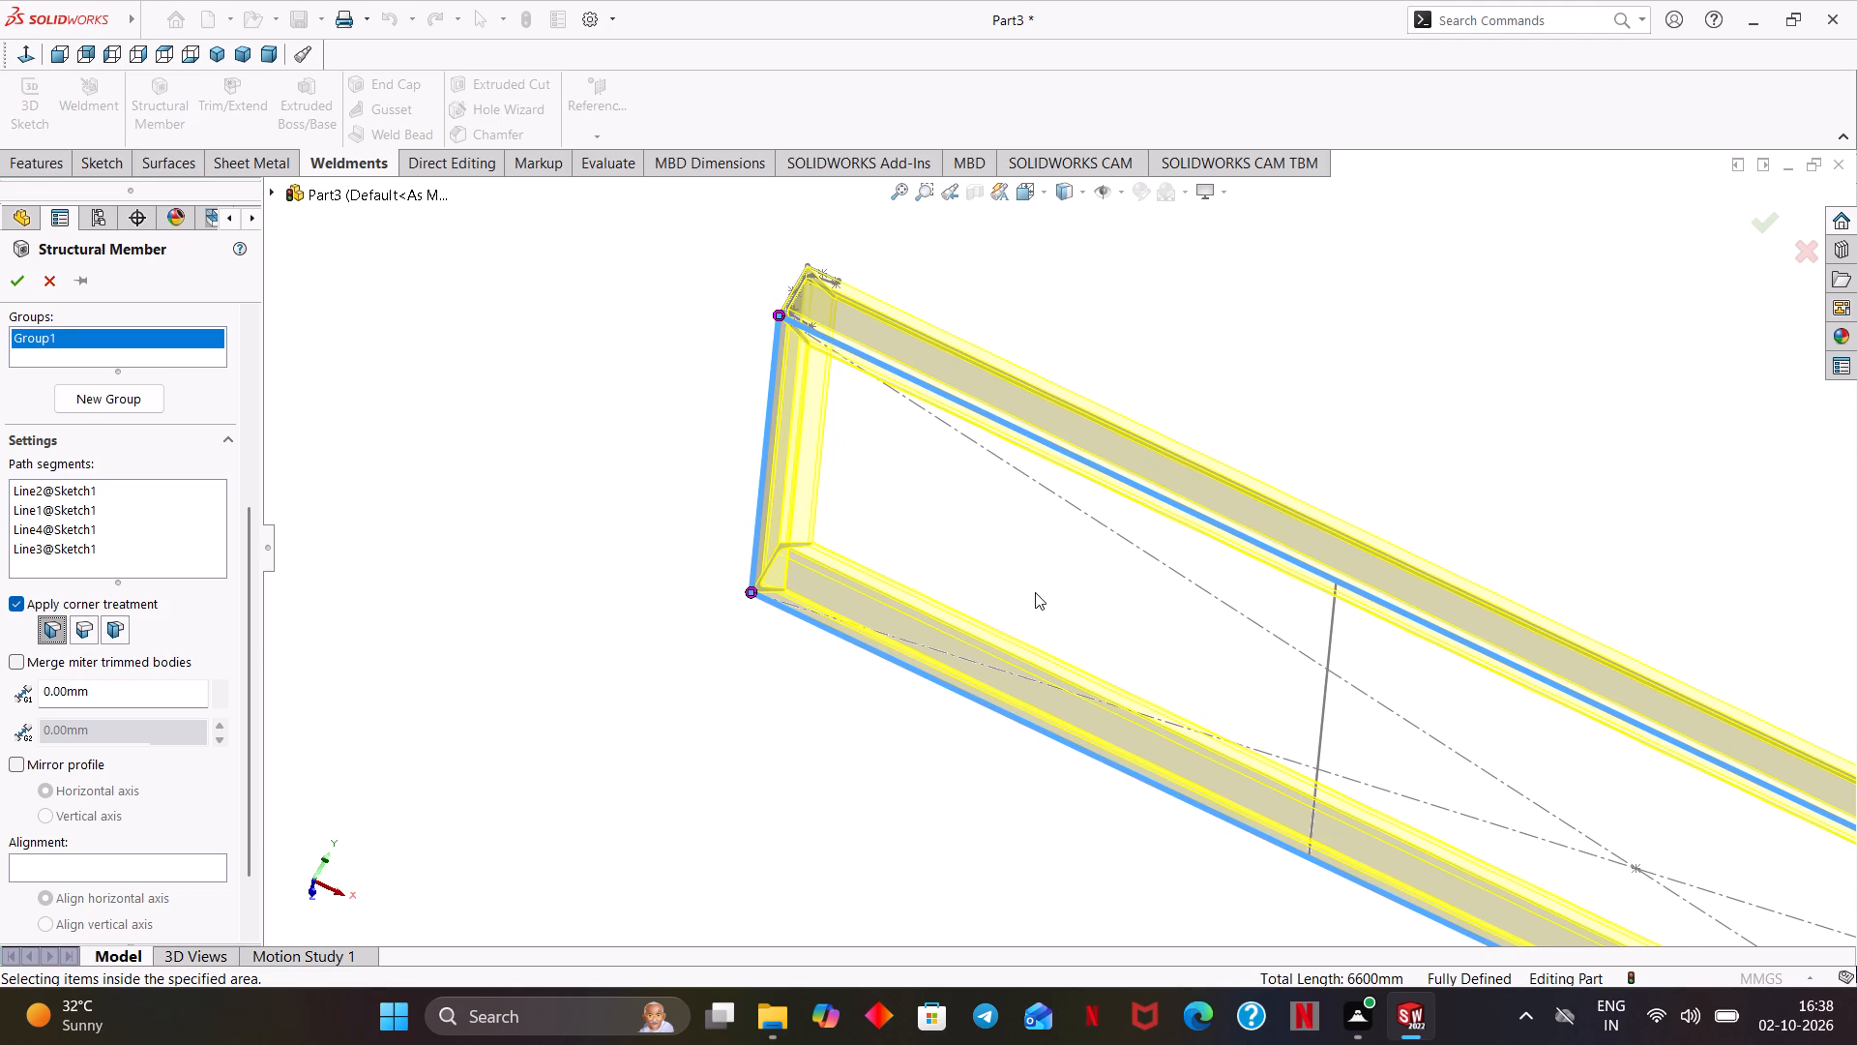
middle_drag(1035, 592, 1009, 489)
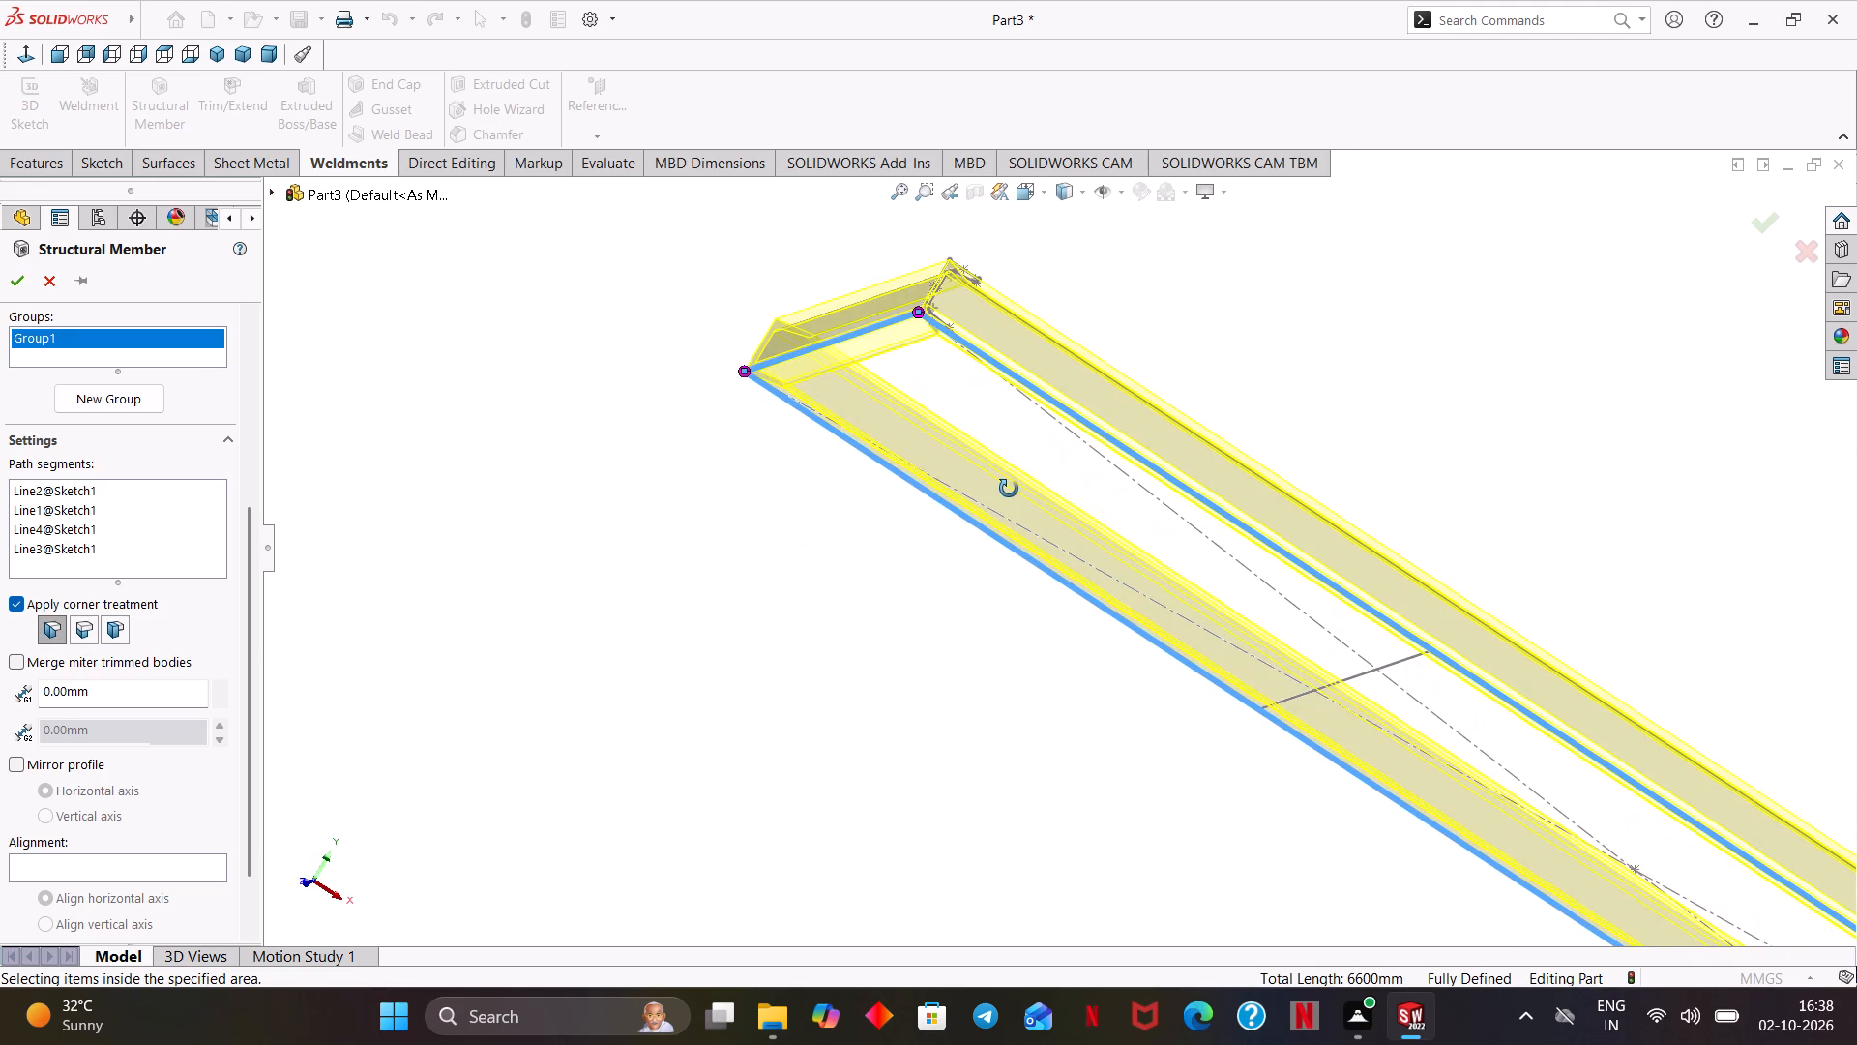
middle_drag(1009, 489, 1045, 435)
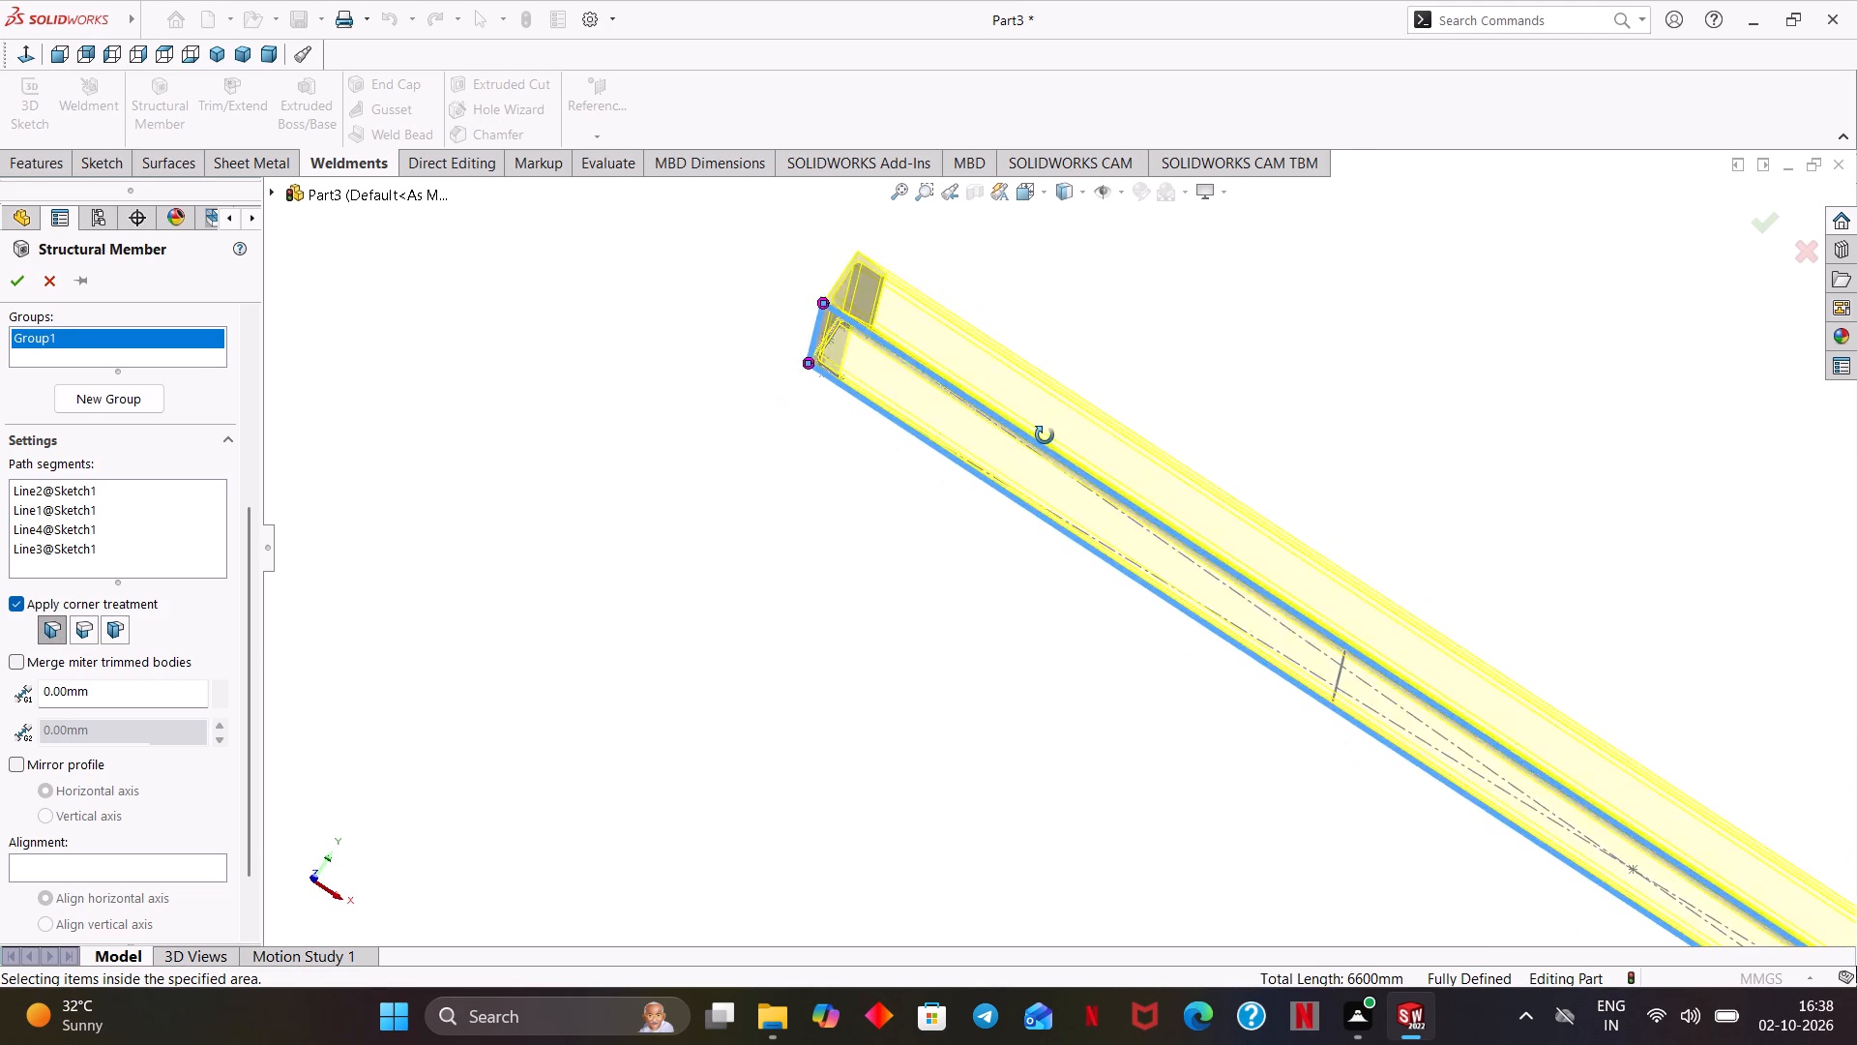
middle_drag(1045, 435, 1020, 502)
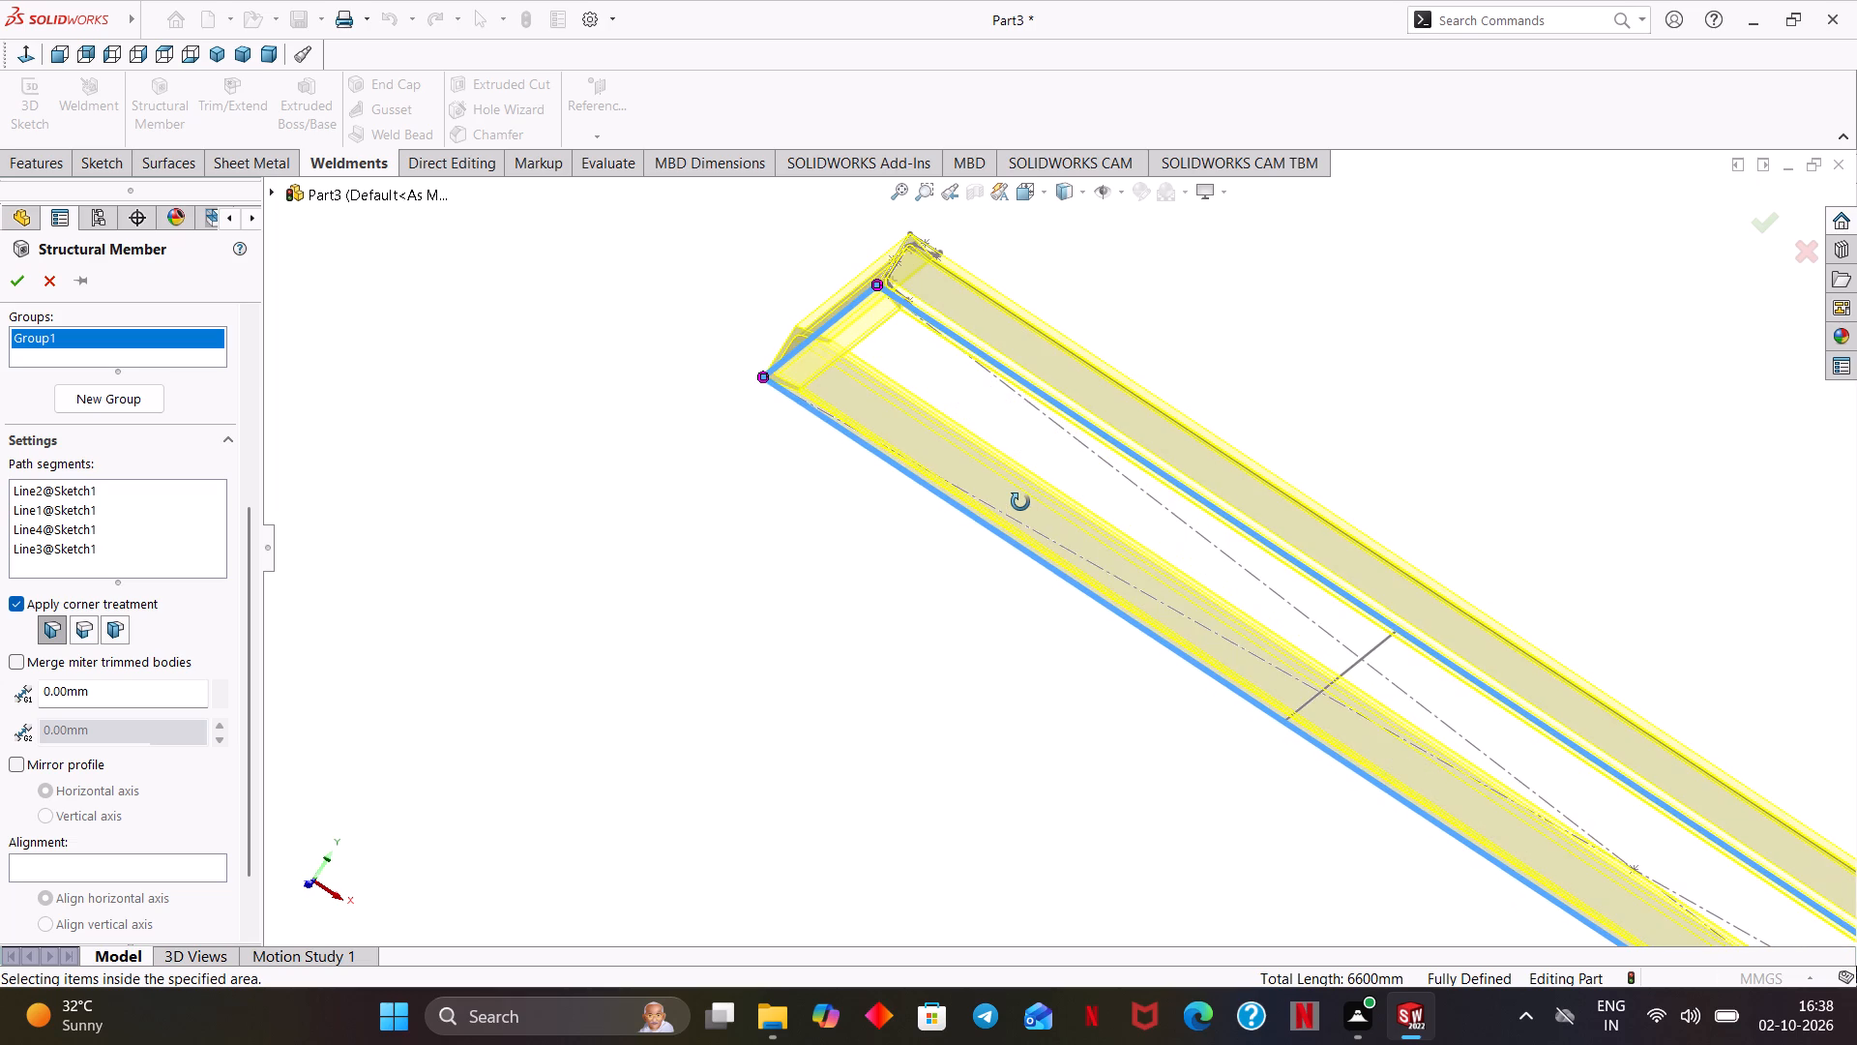
middle_drag(1020, 502, 1043, 567)
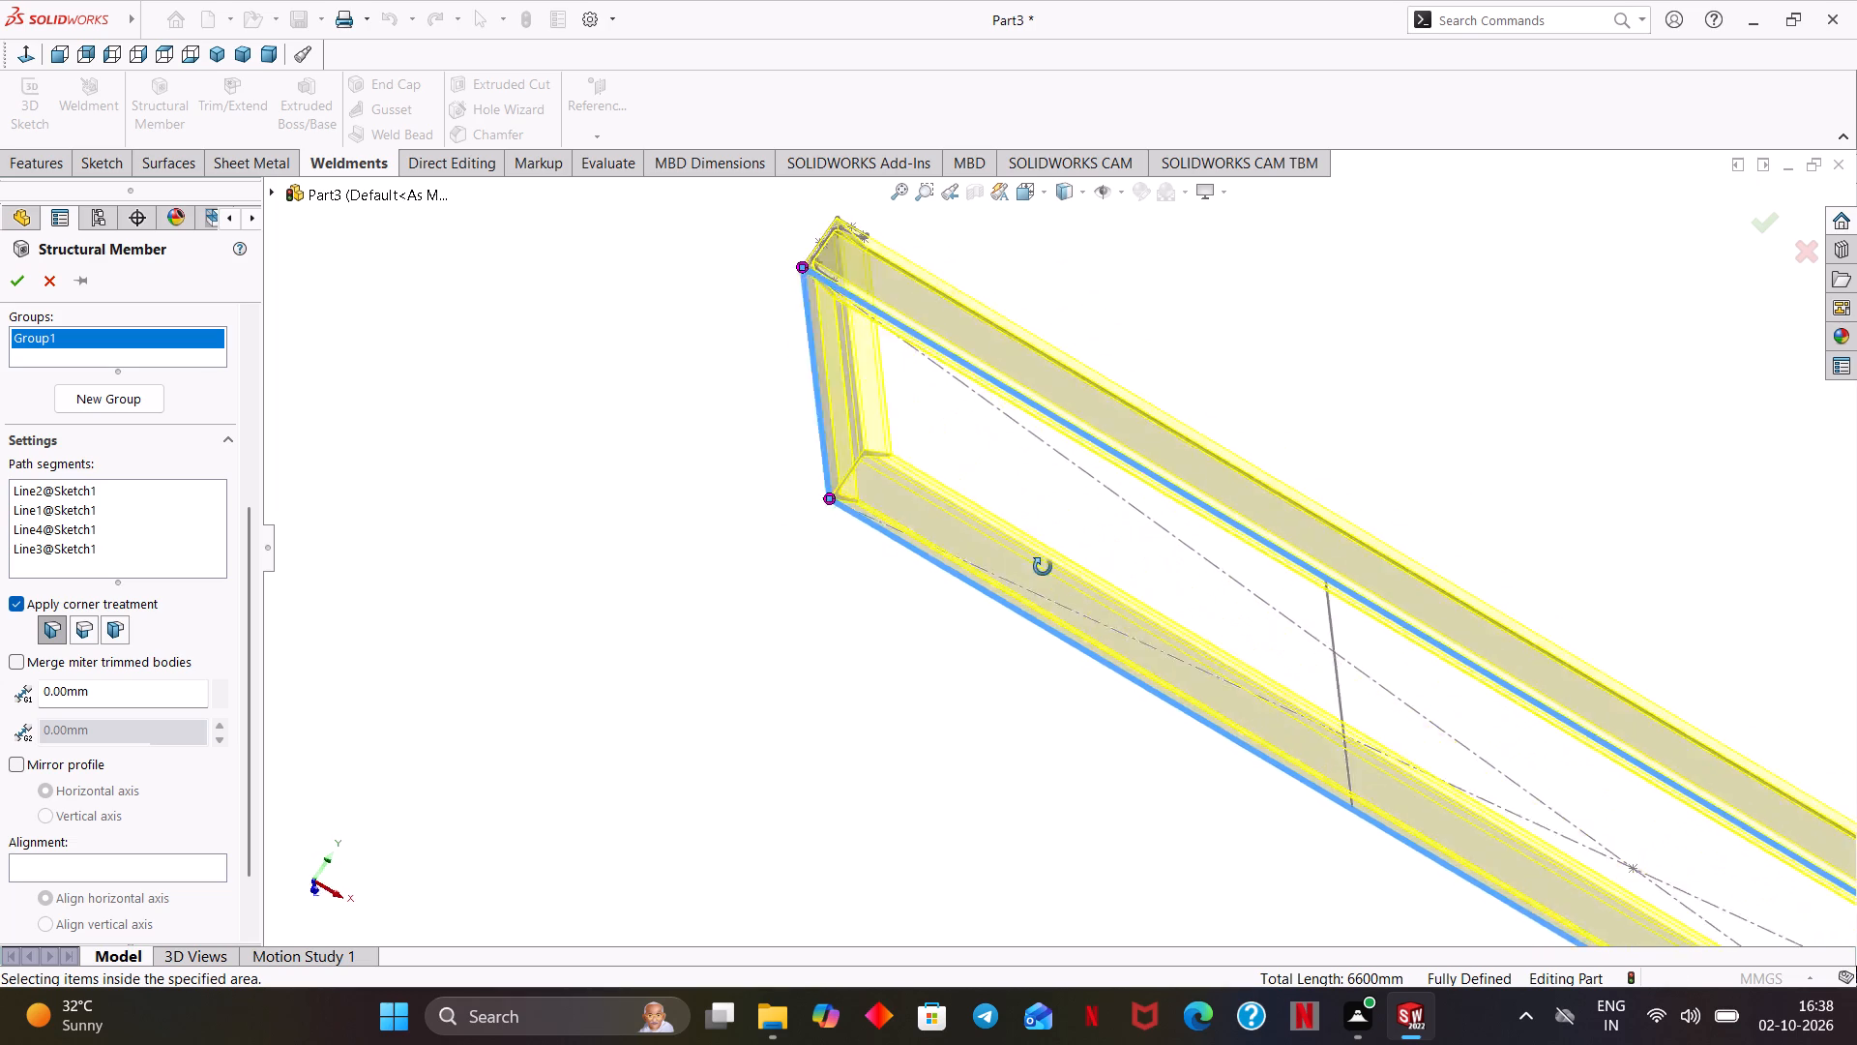
middle_drag(1043, 567, 982, 556)
ctrl+middle_drag(1248, 526, 1053, 514)
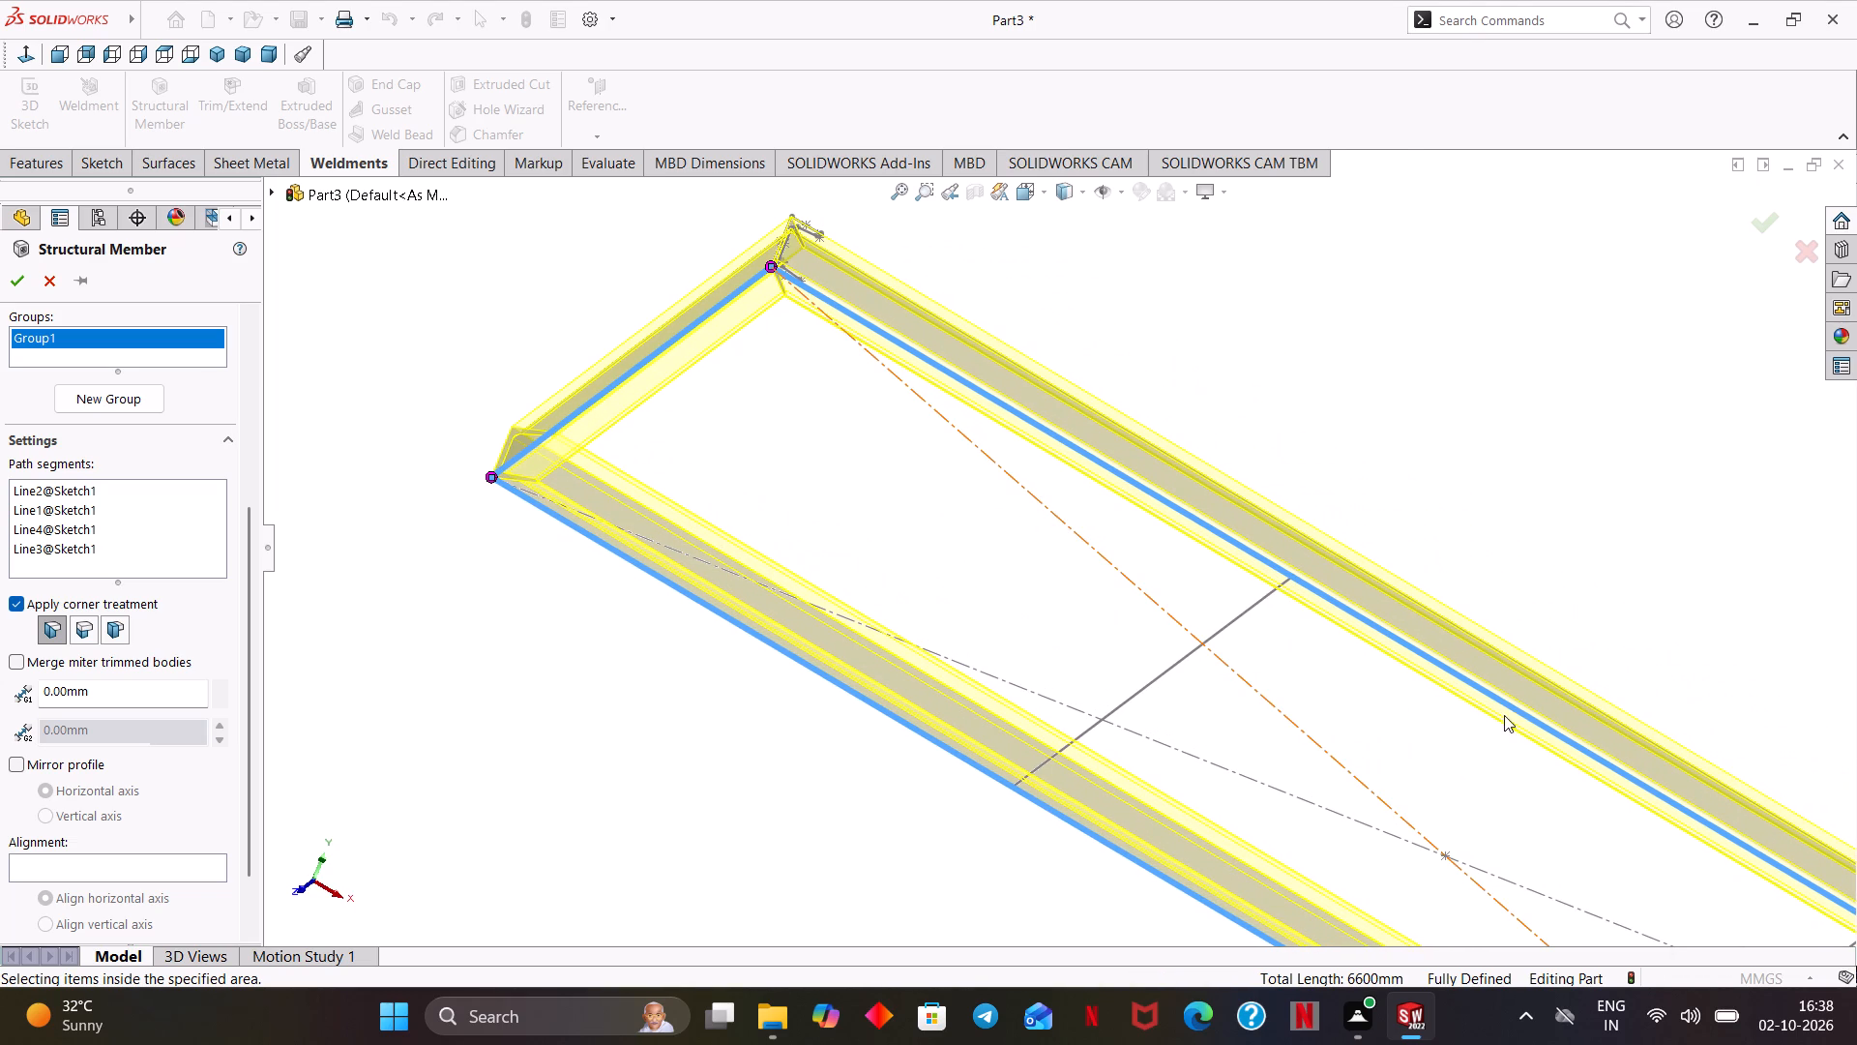
middle_drag(1676, 672, 1691, 669)
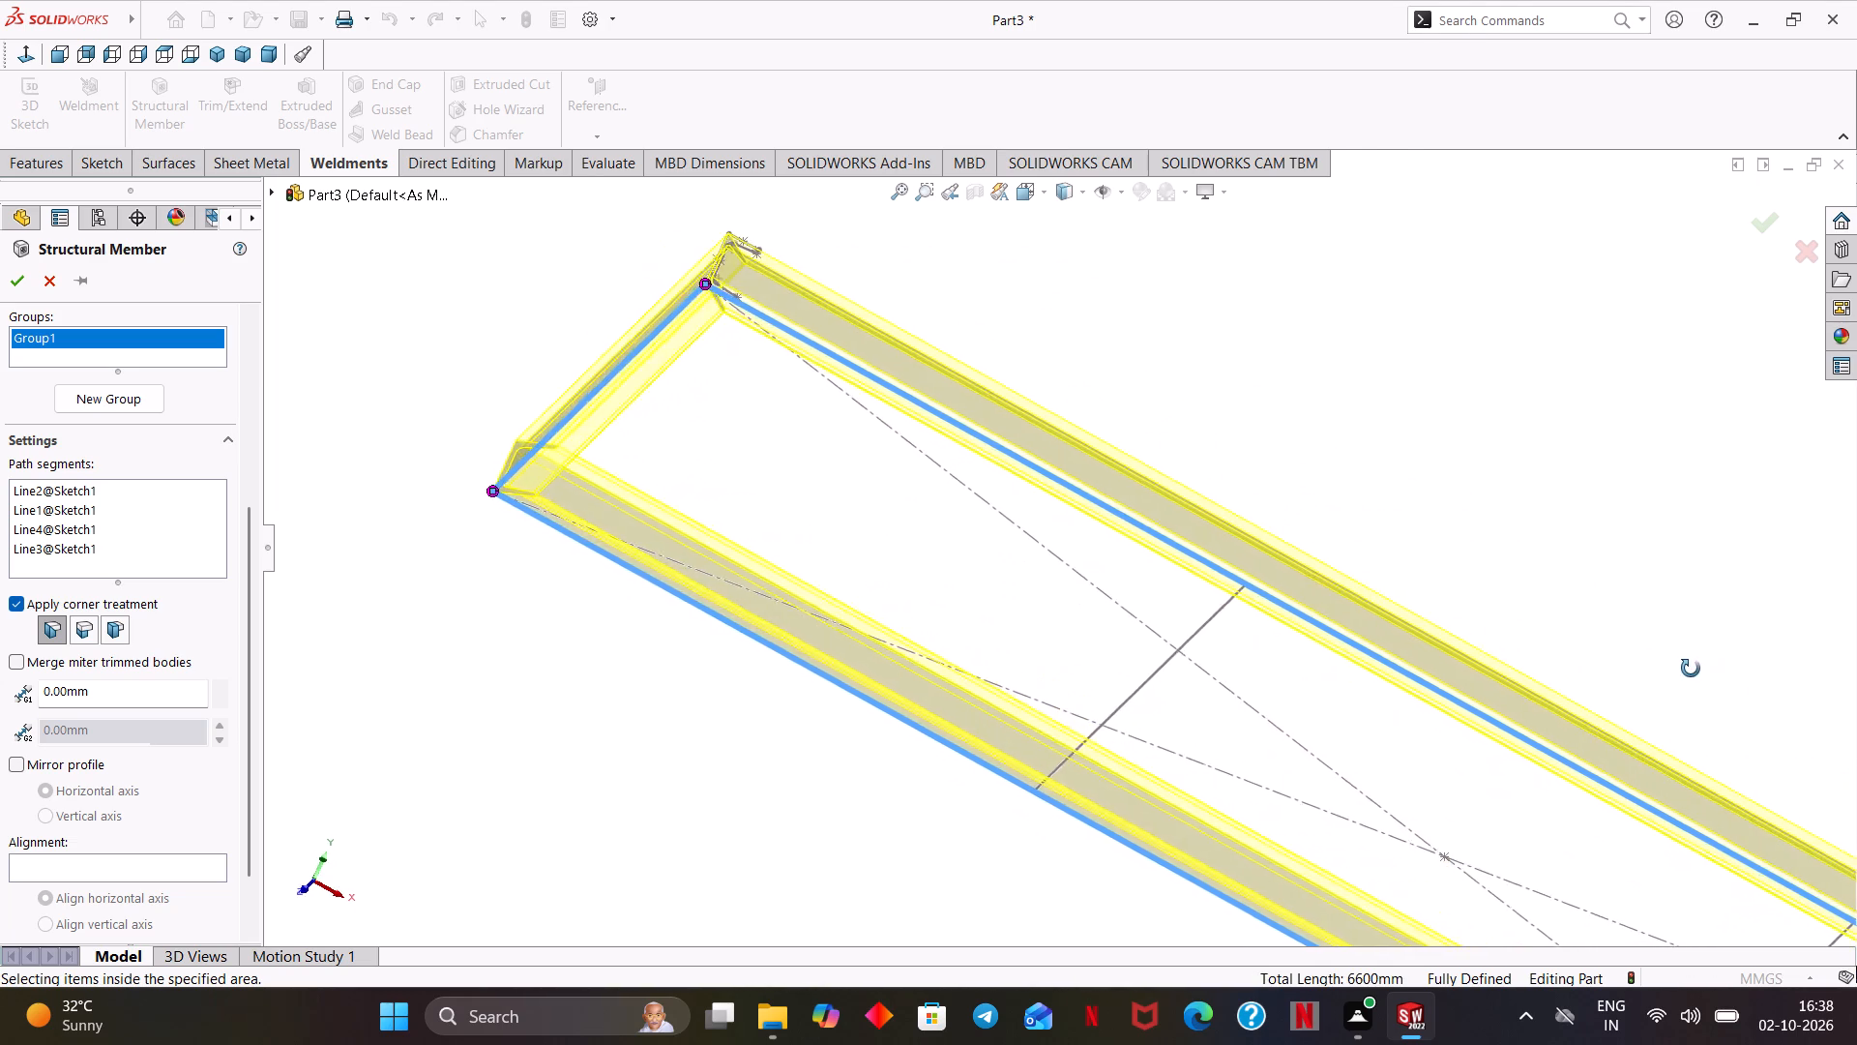
middle_drag(1691, 669, 1709, 621)
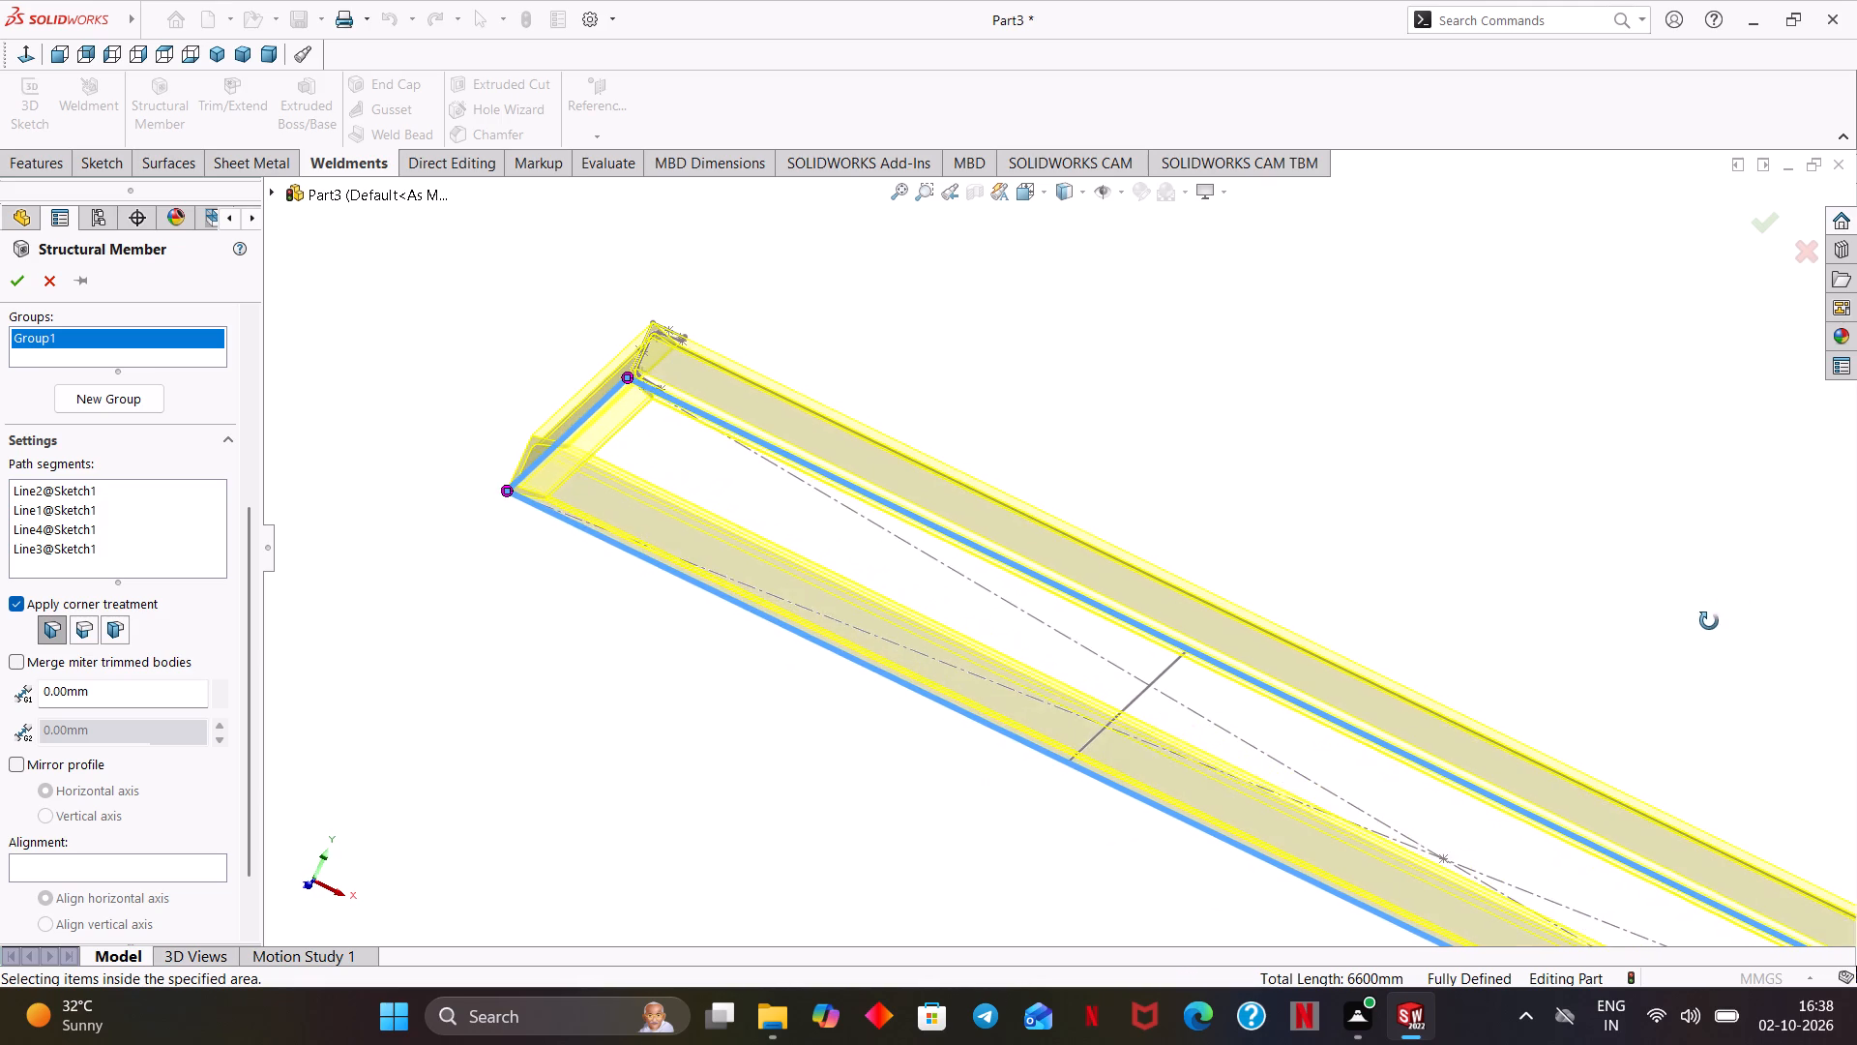
middle_drag(1709, 621, 1707, 623)
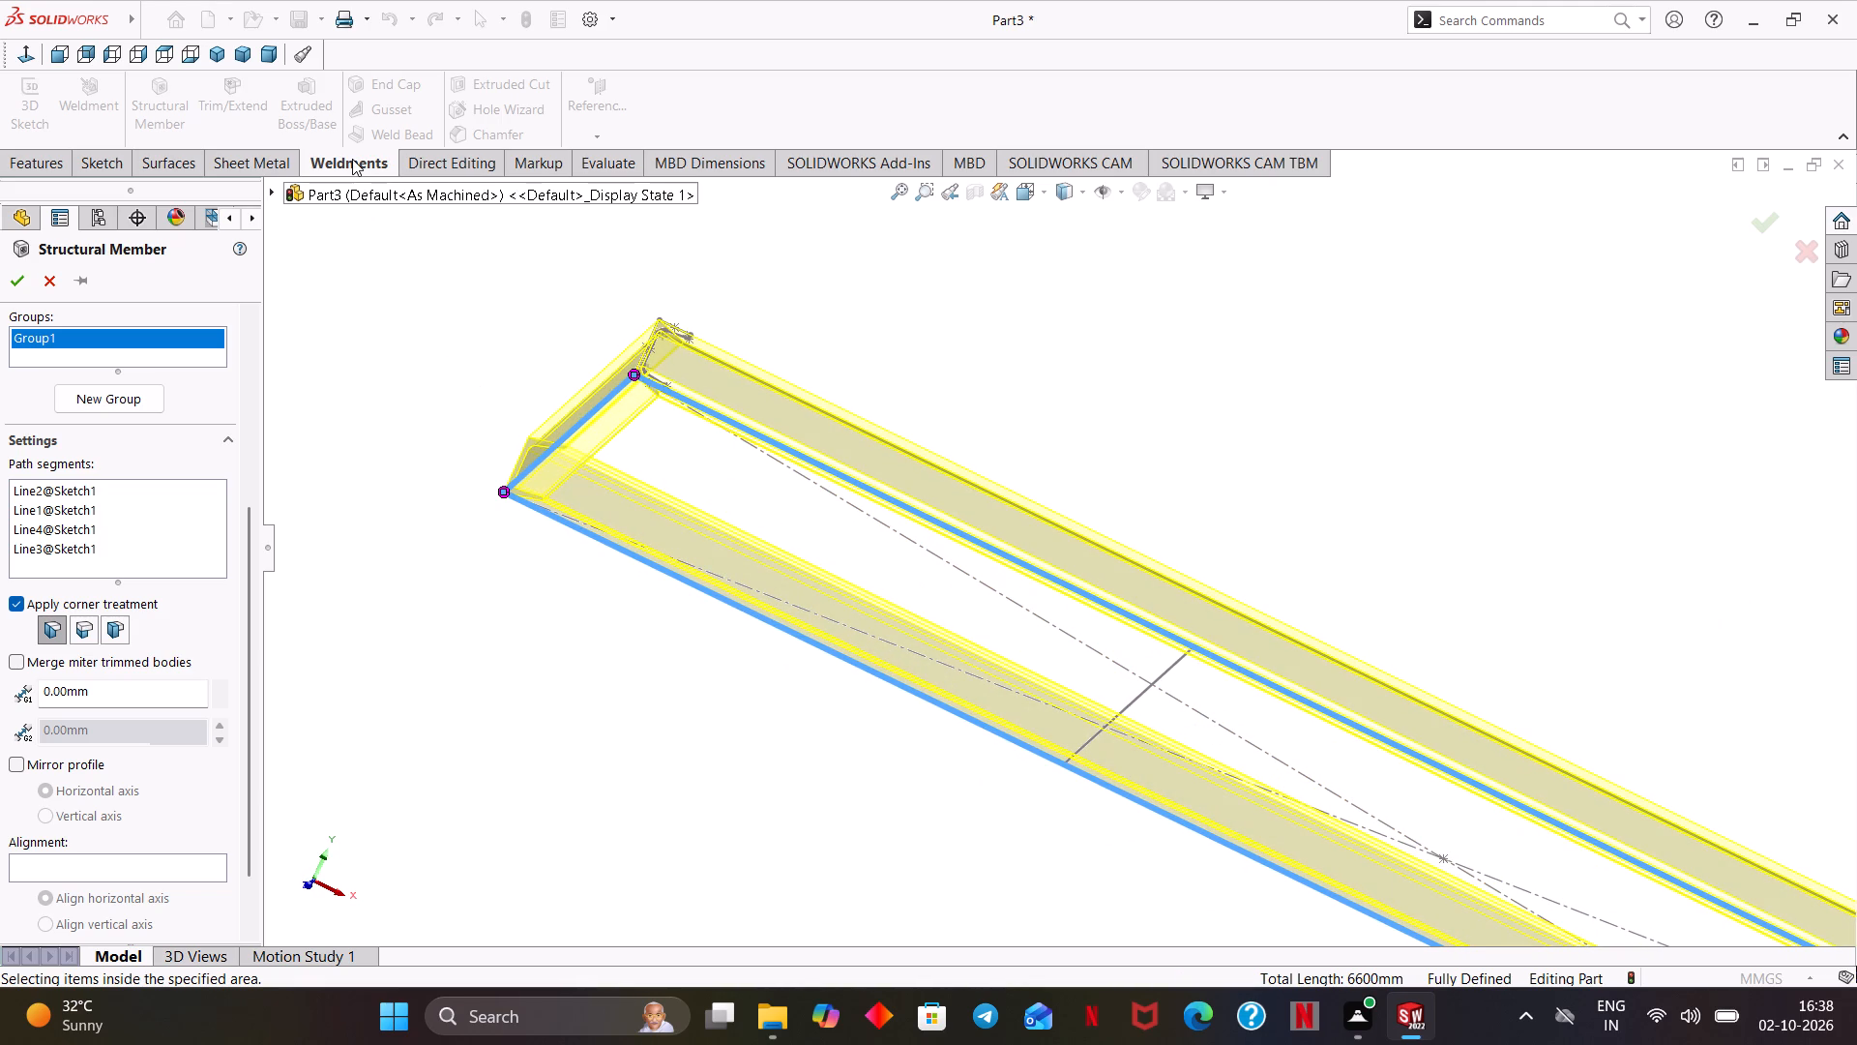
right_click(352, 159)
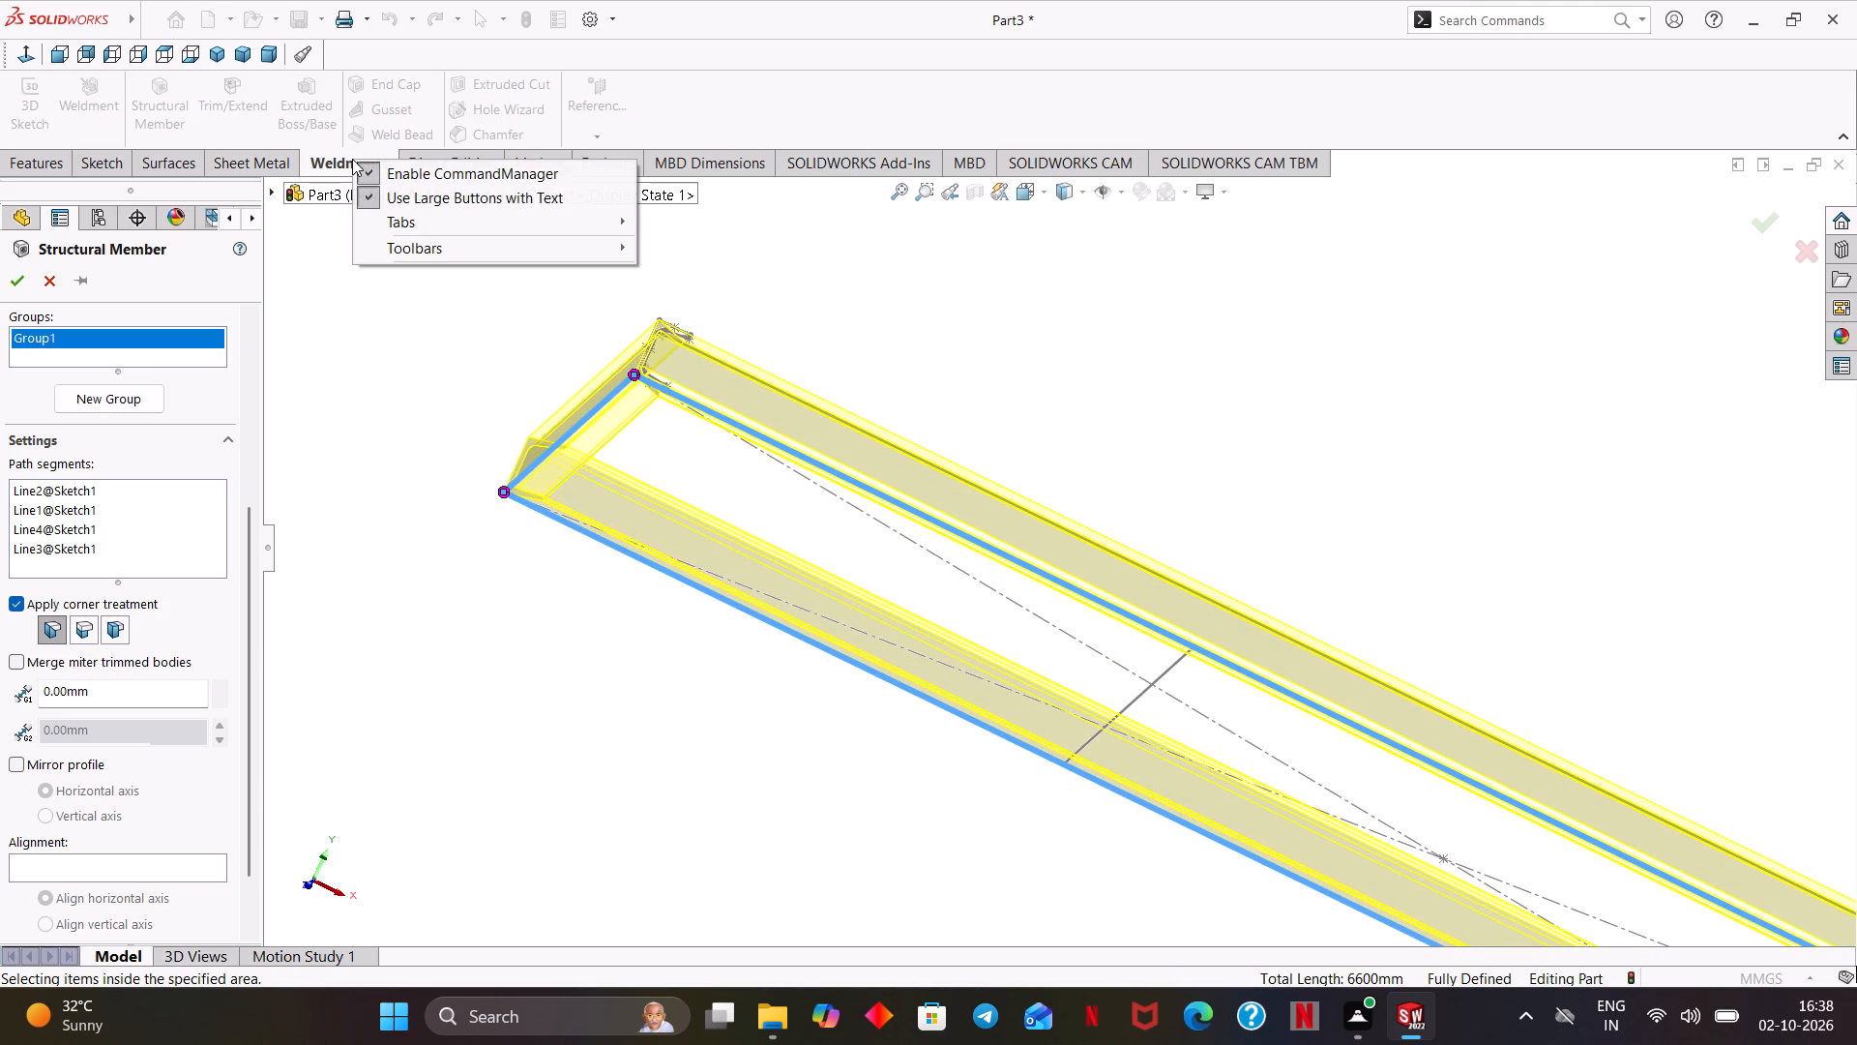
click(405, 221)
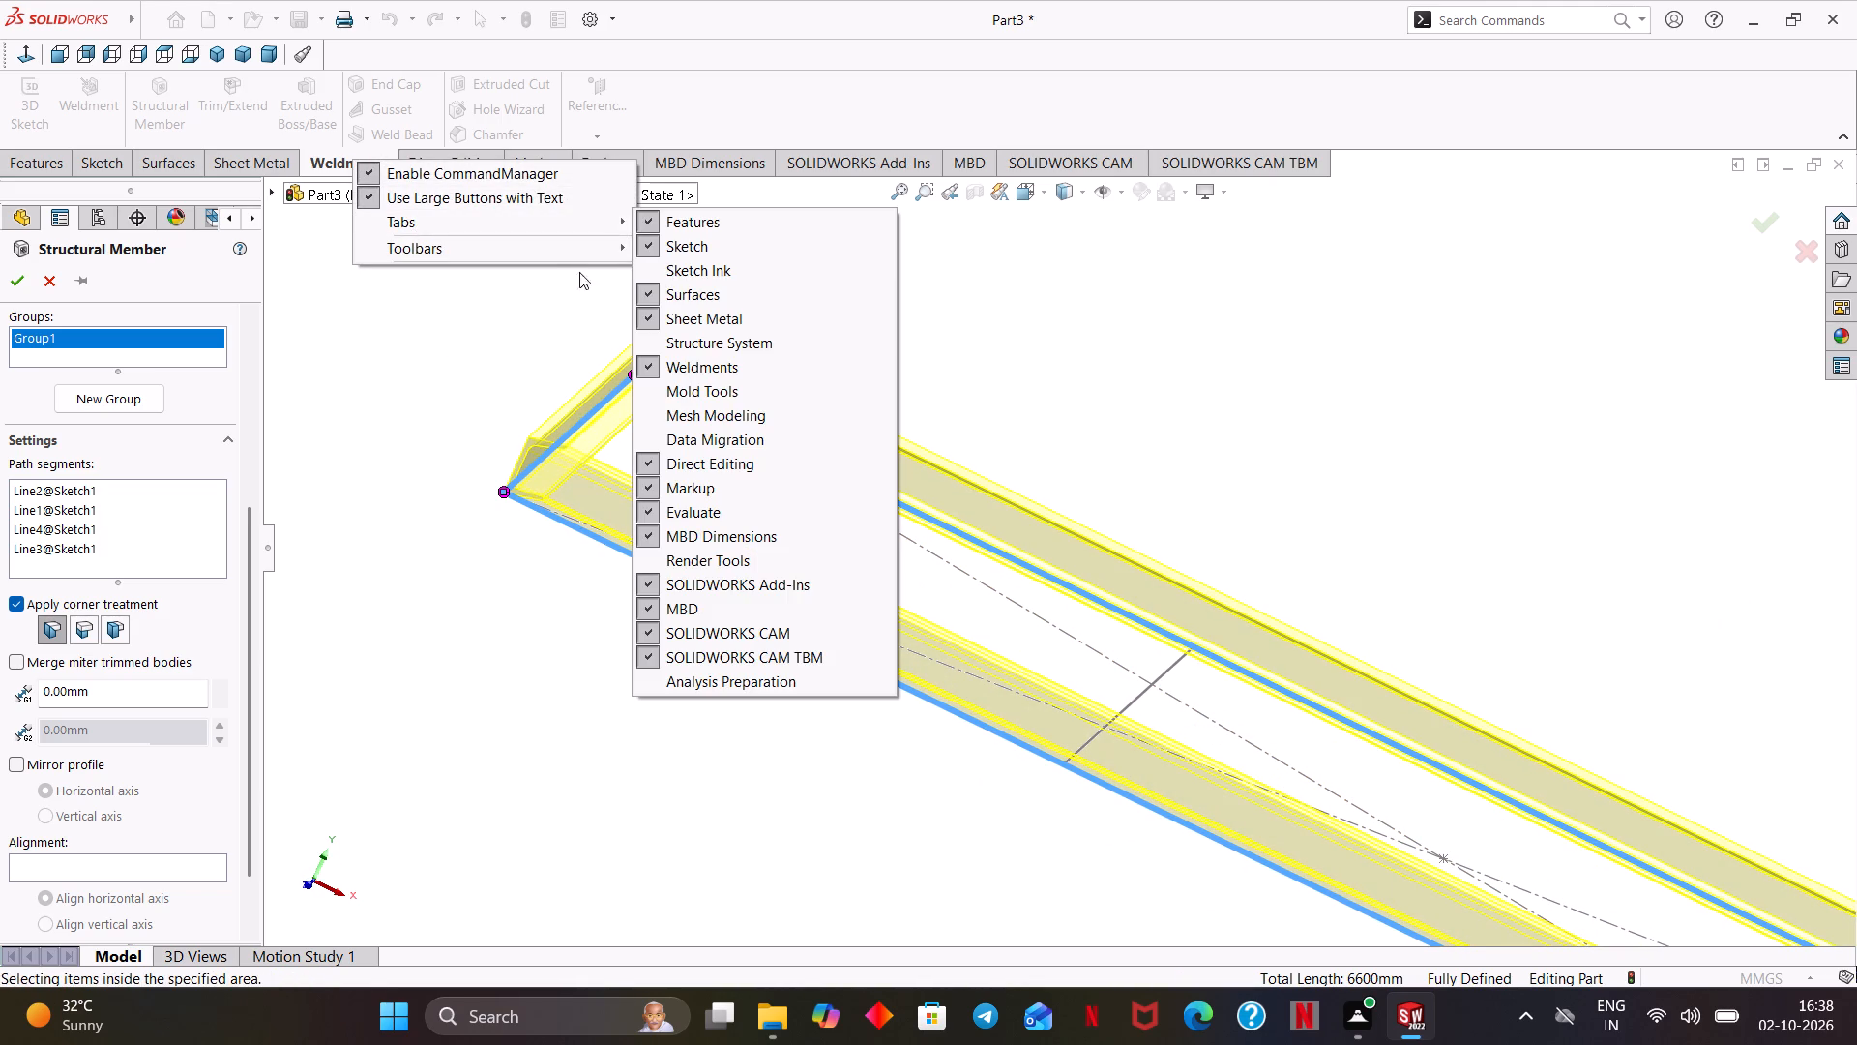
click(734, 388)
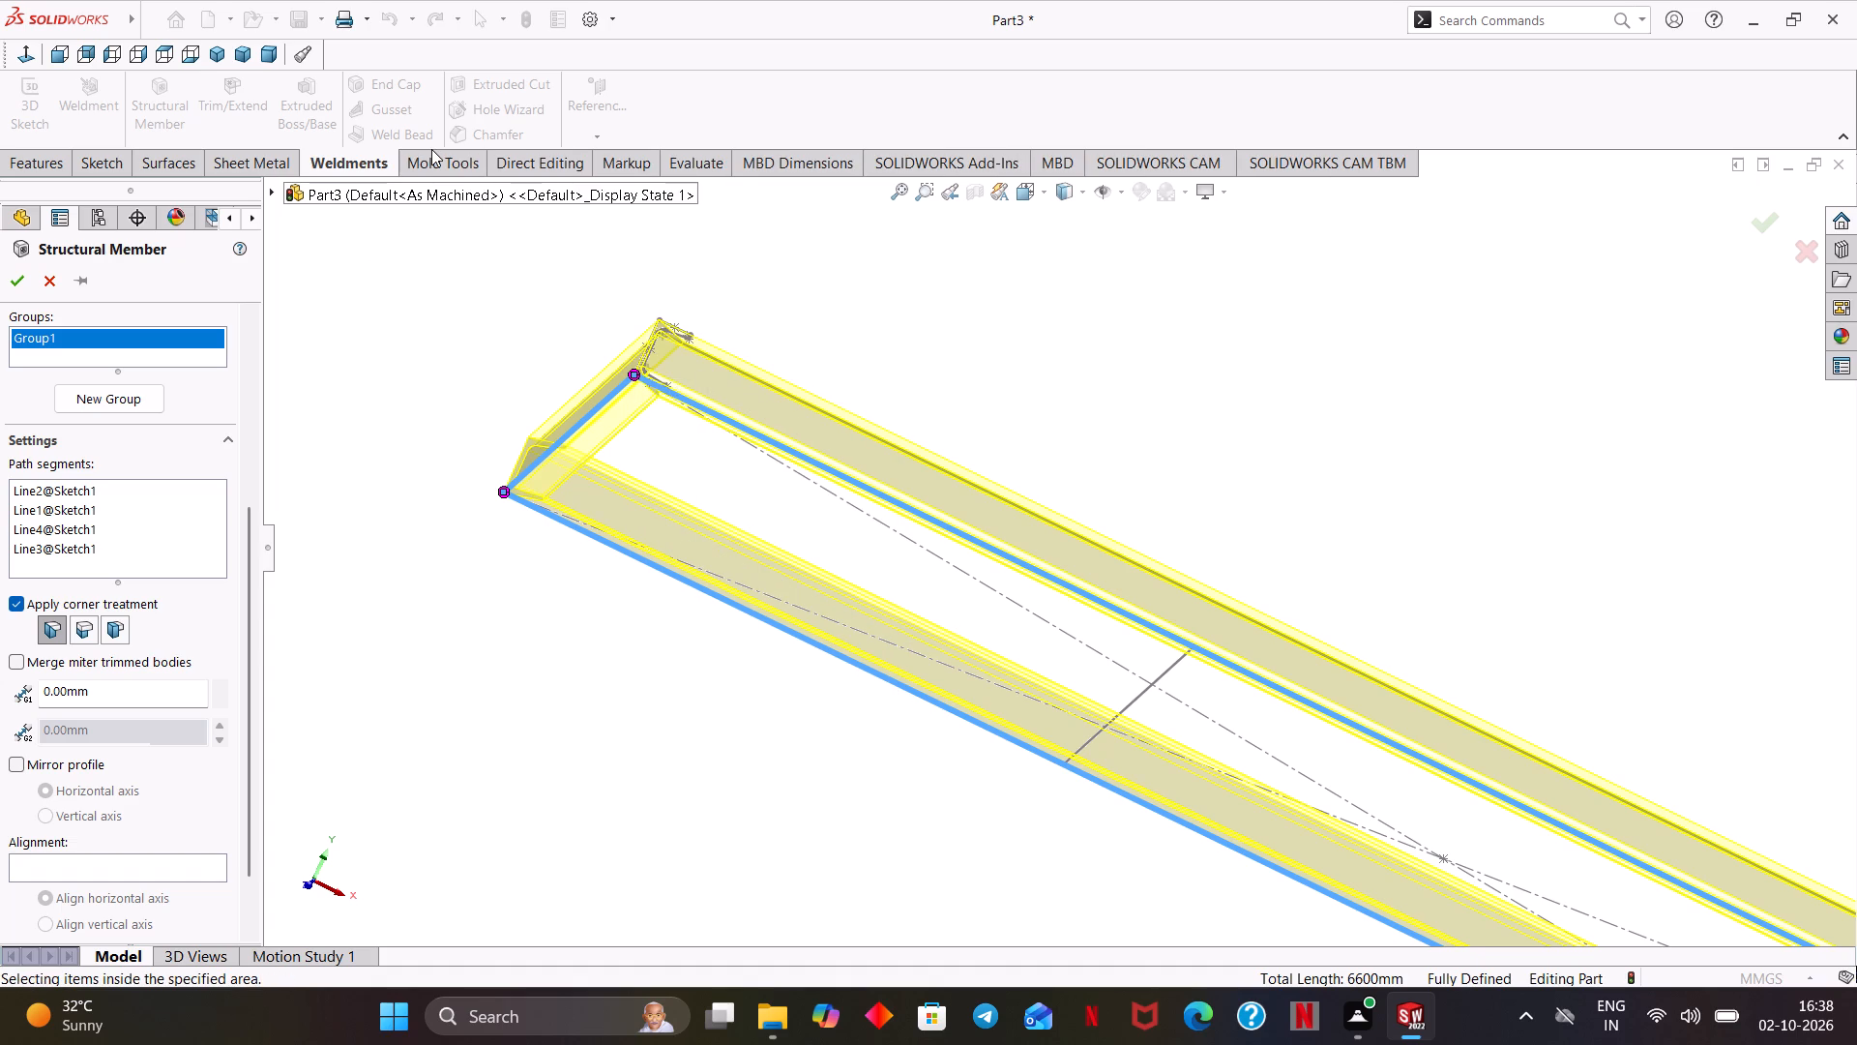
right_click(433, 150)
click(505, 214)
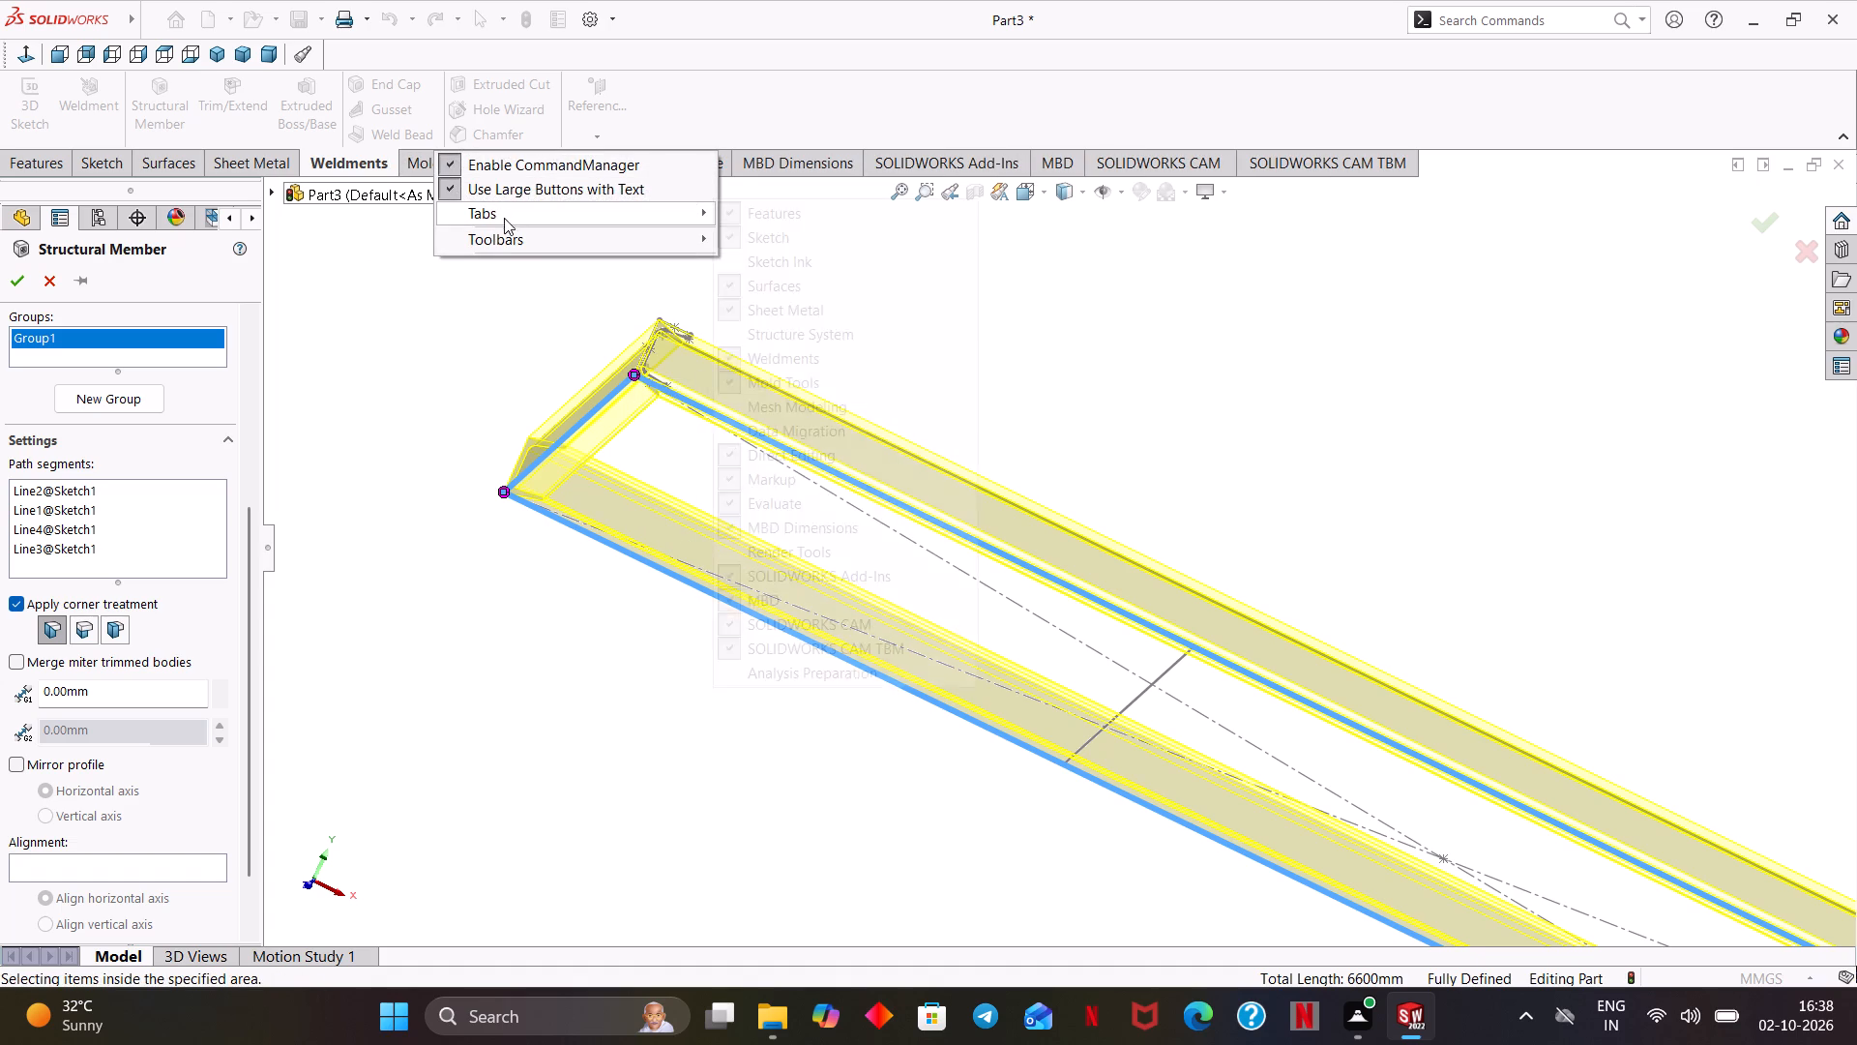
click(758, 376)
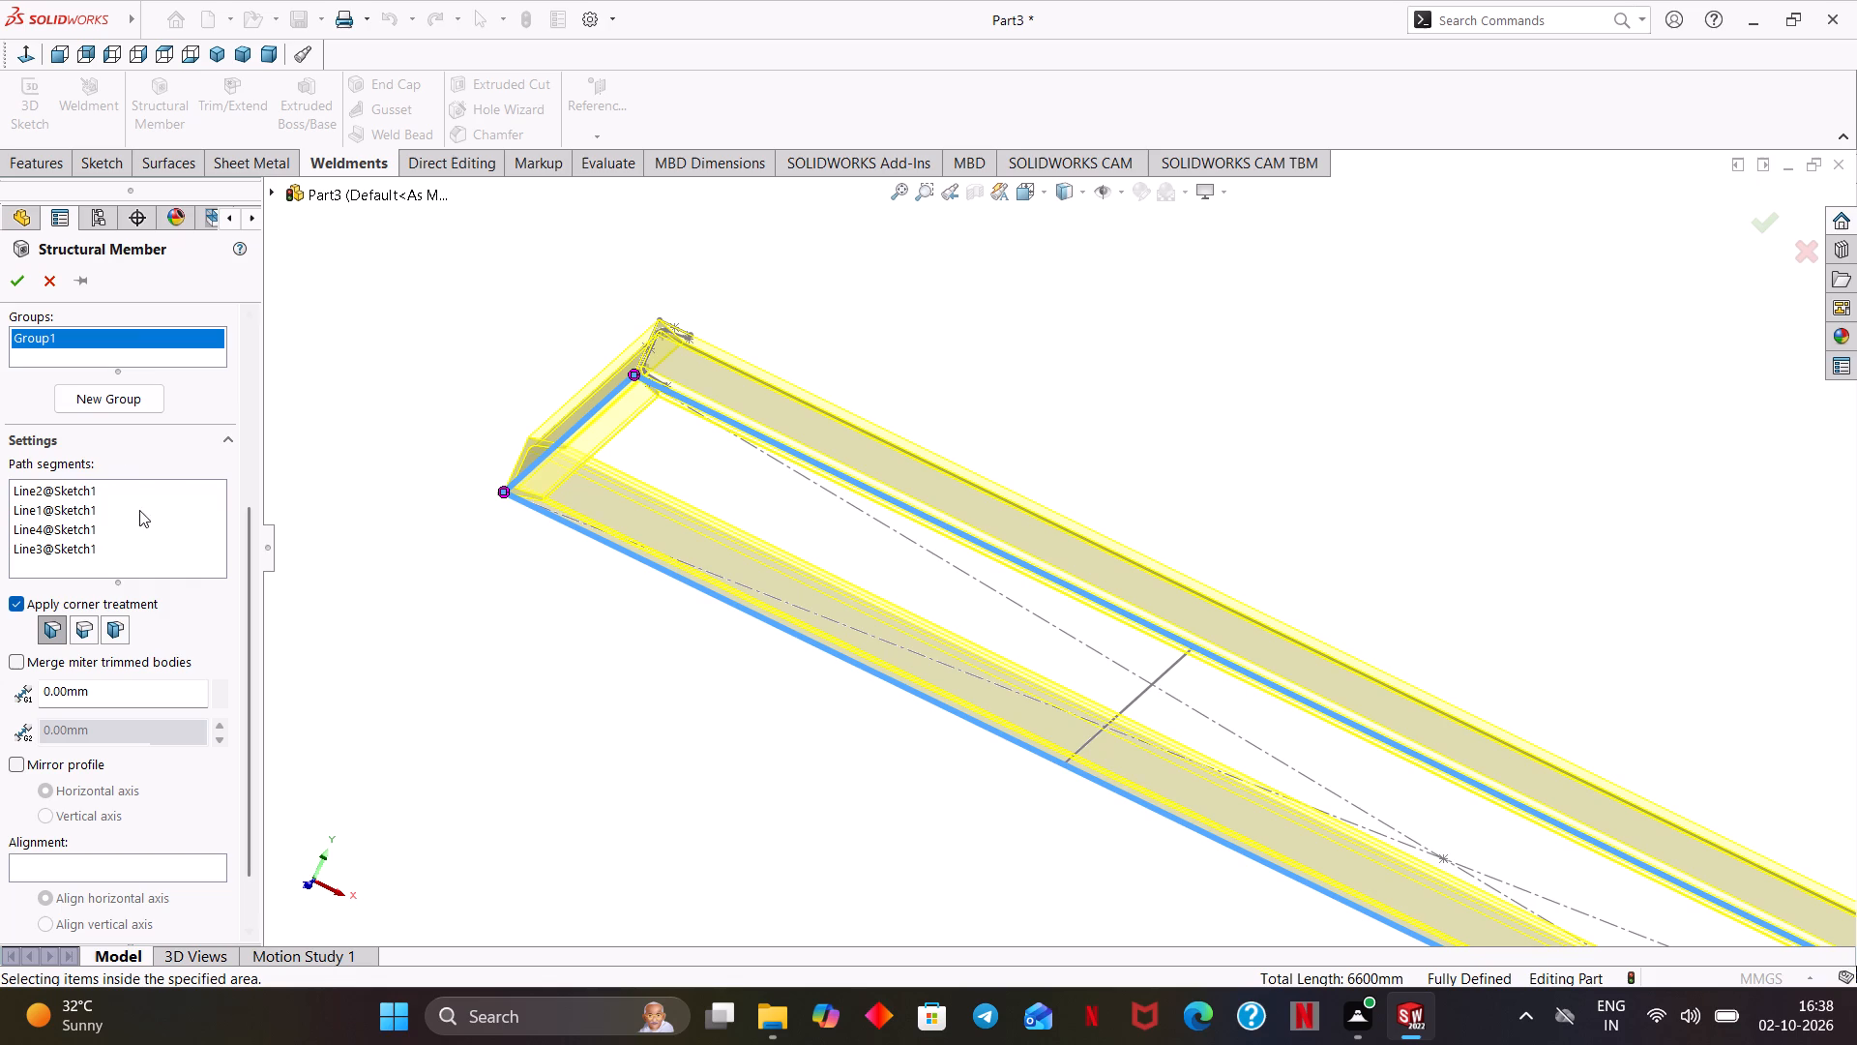
Turn on merging of miter trimmed bodies for the outer frame group and finish the structural member.
scroll(113, 495, up, 1)
click(17, 665)
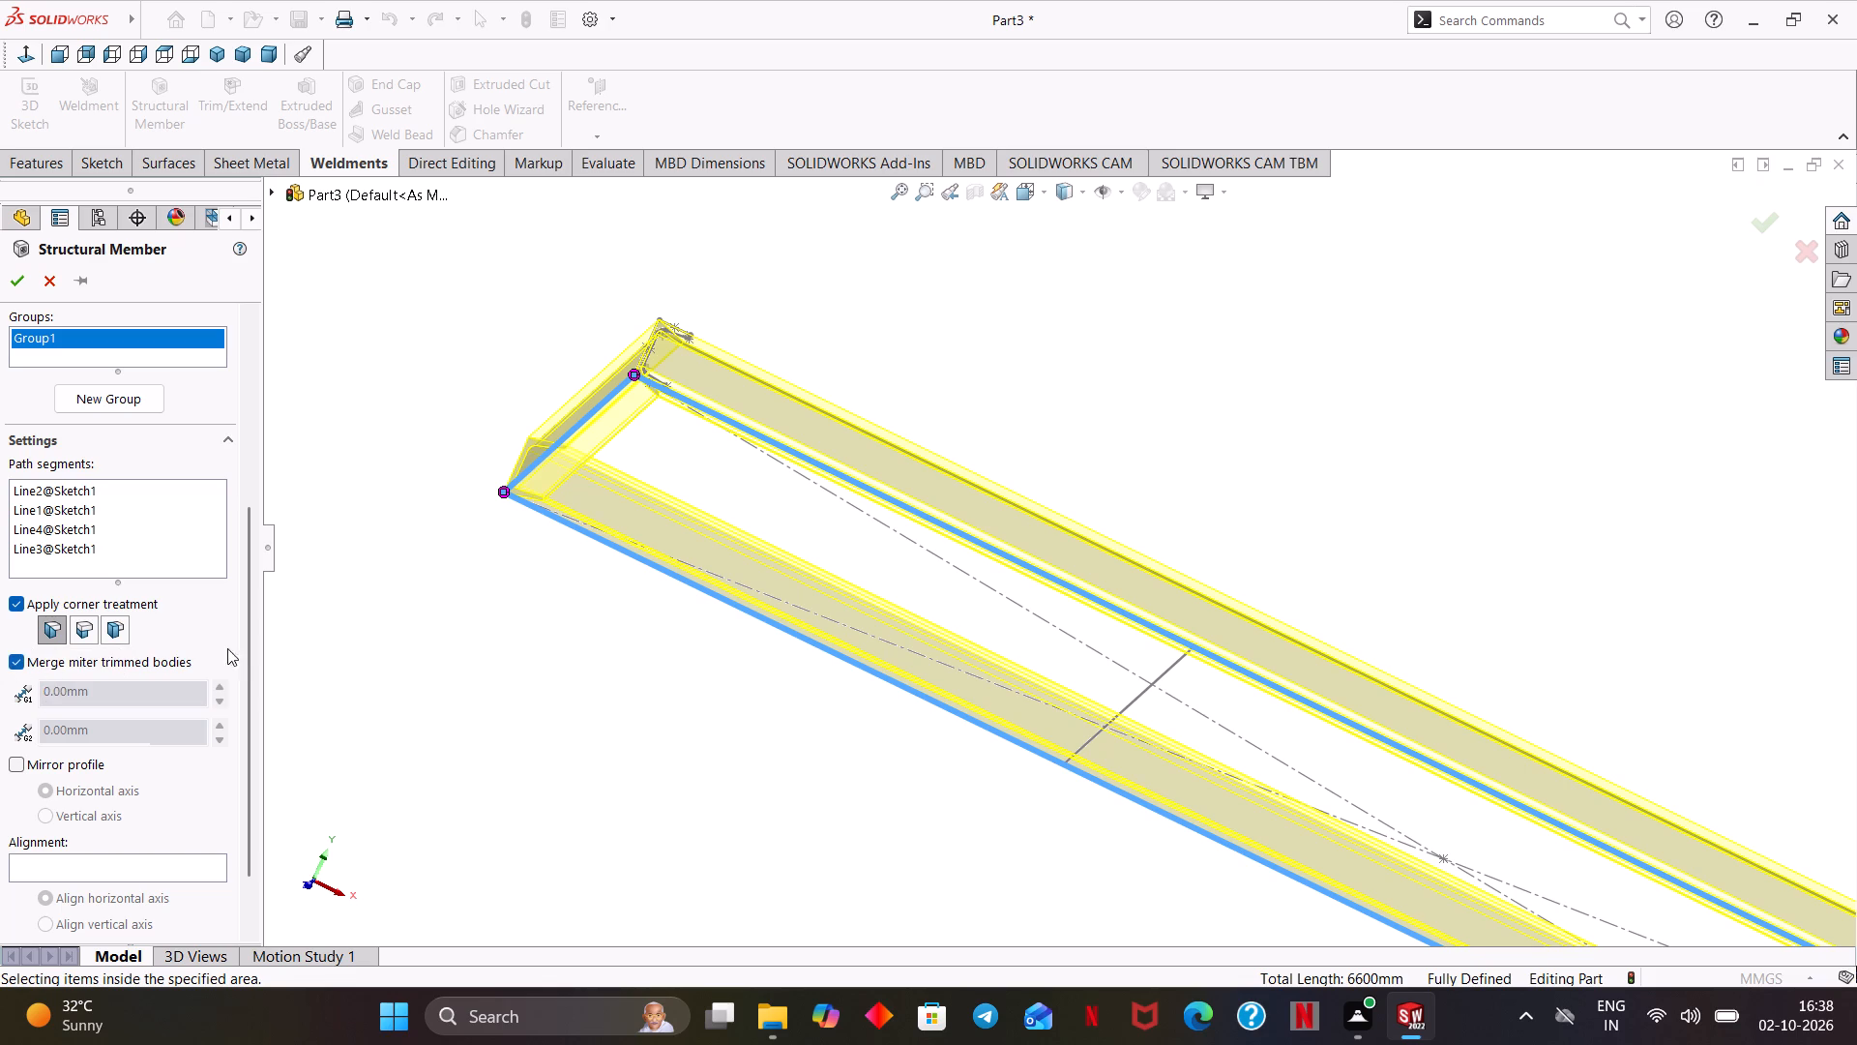
drag(262, 631, 261, 685)
drag(258, 681, 258, 619)
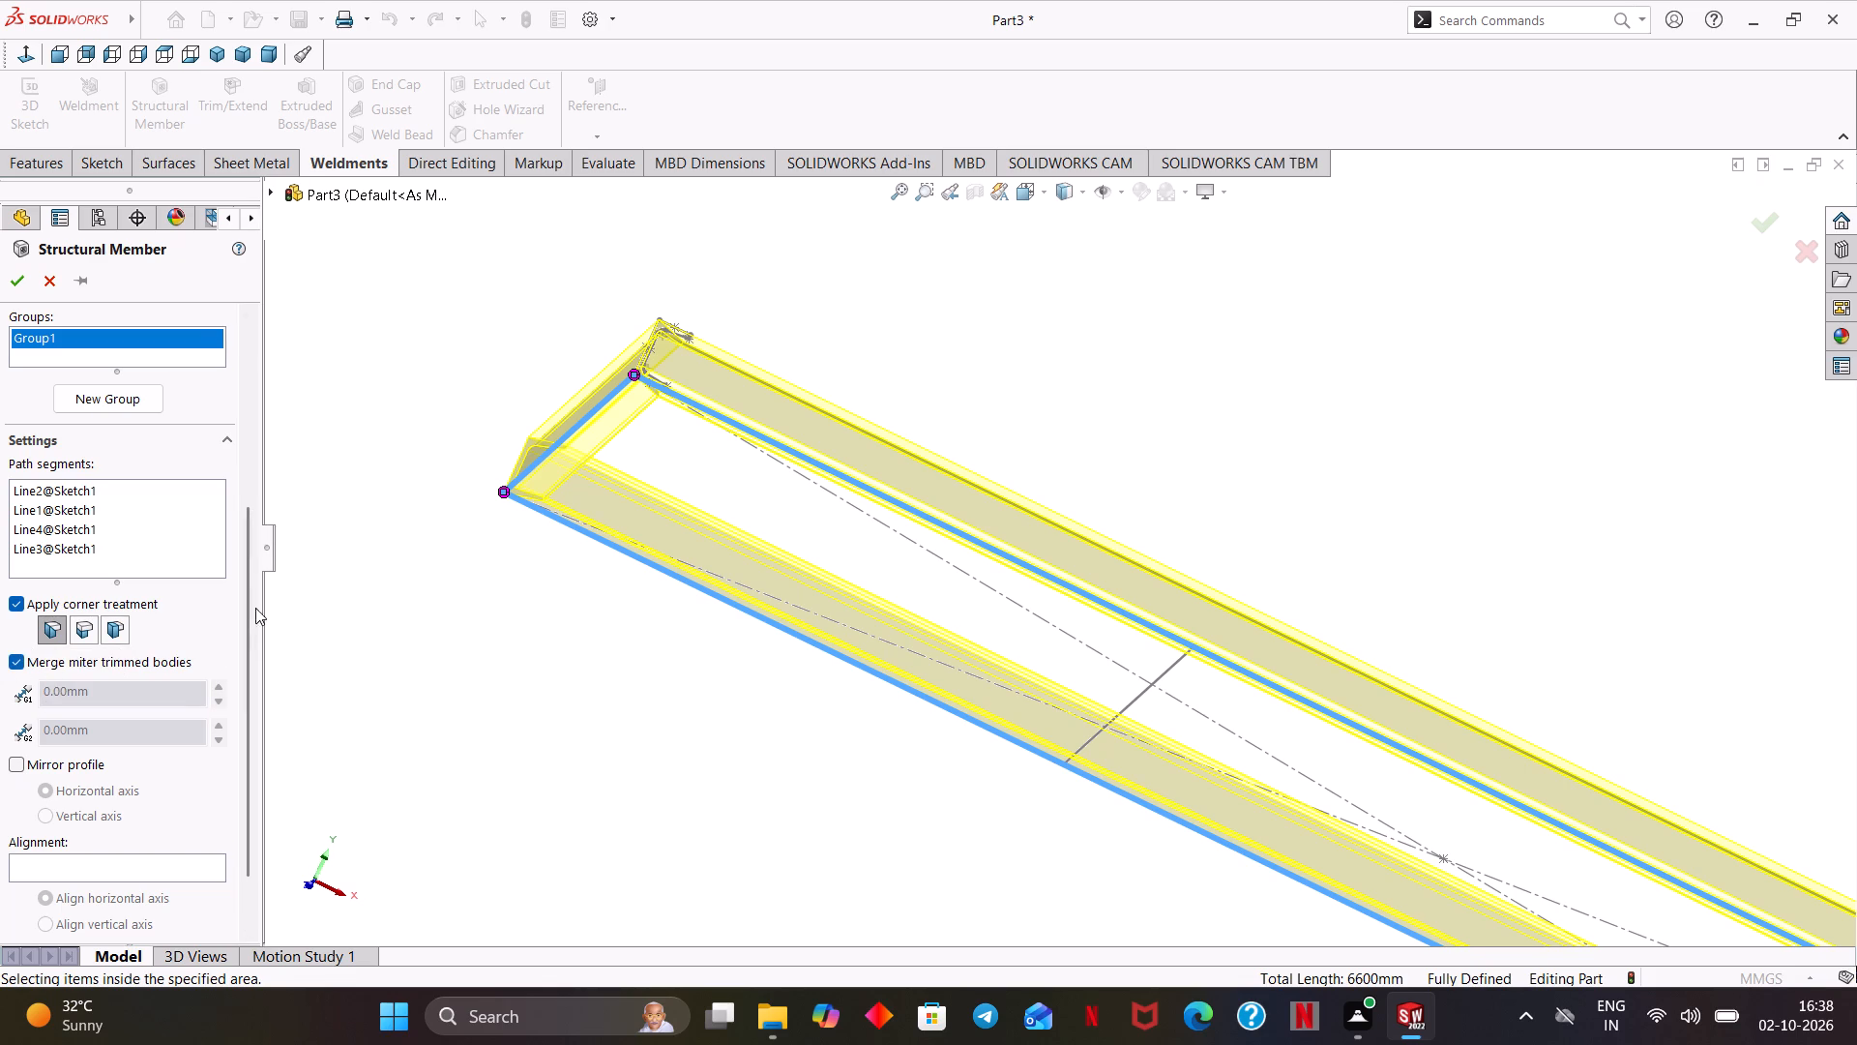
middle_drag(727, 570, 722, 630)
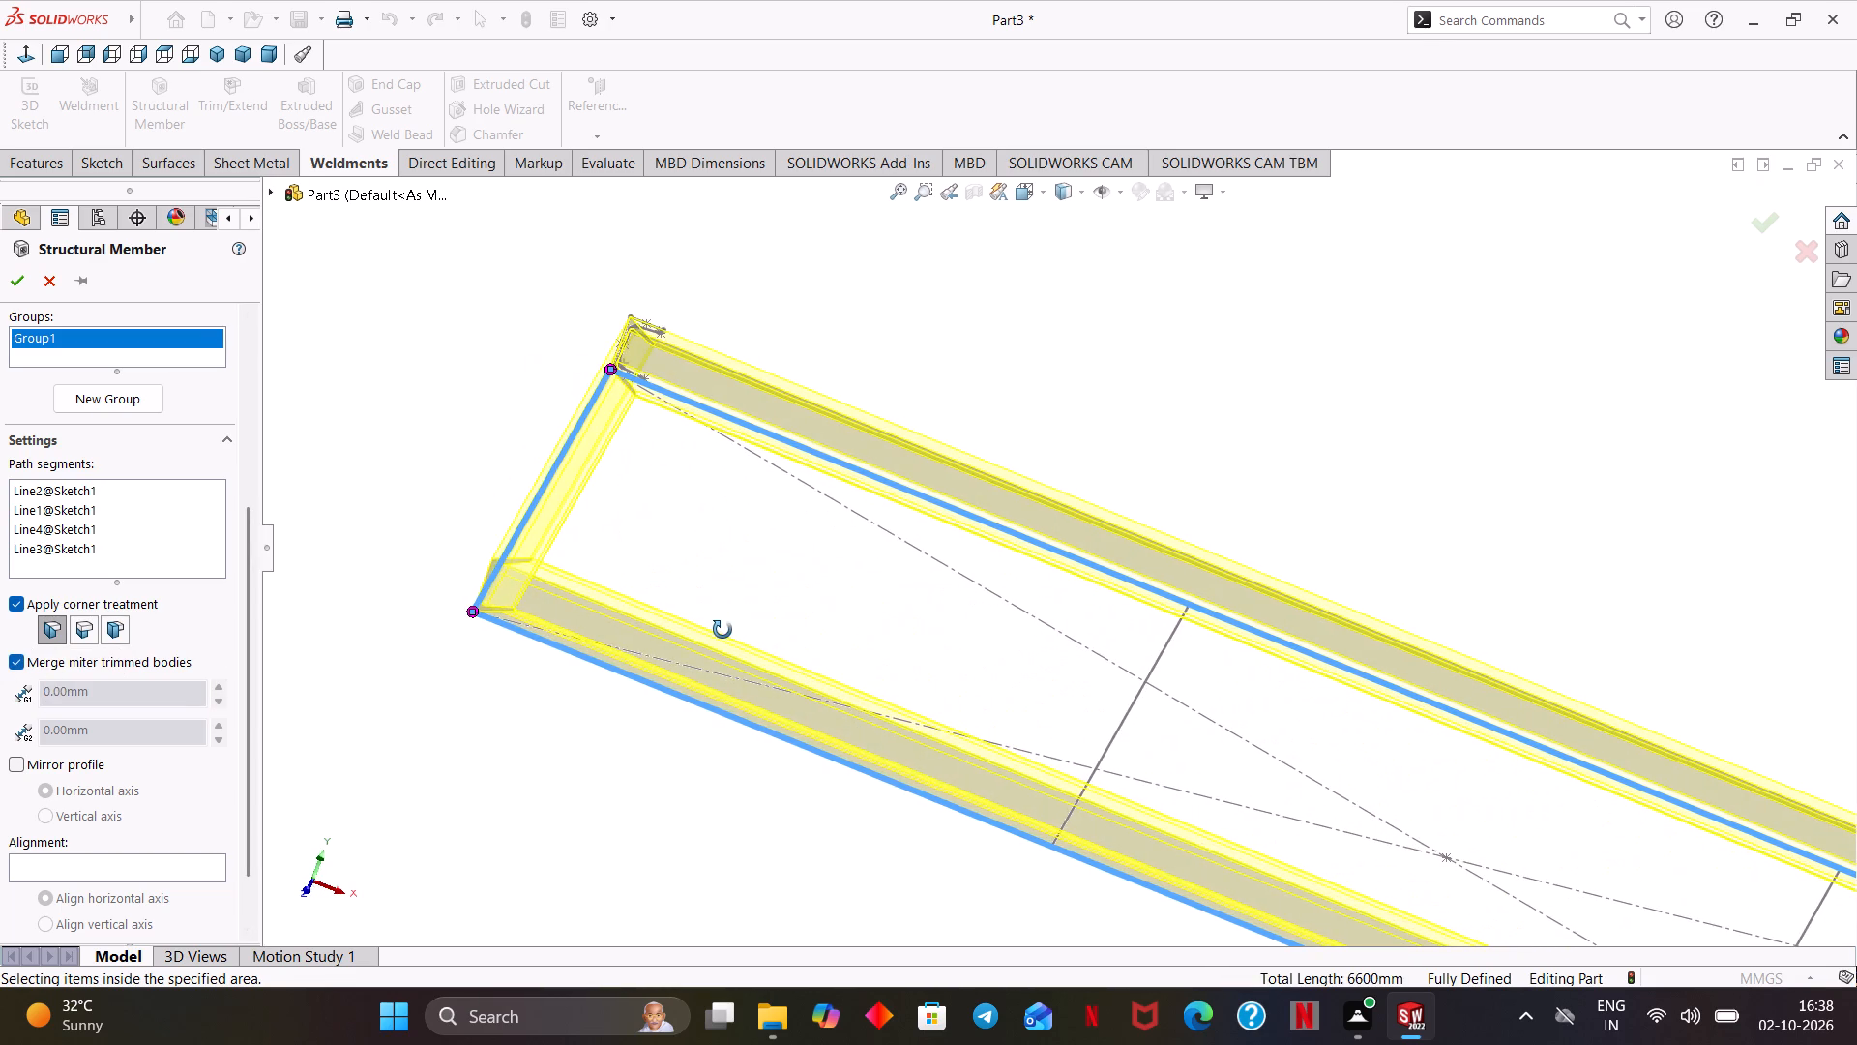
middle_drag(722, 630, 739, 675)
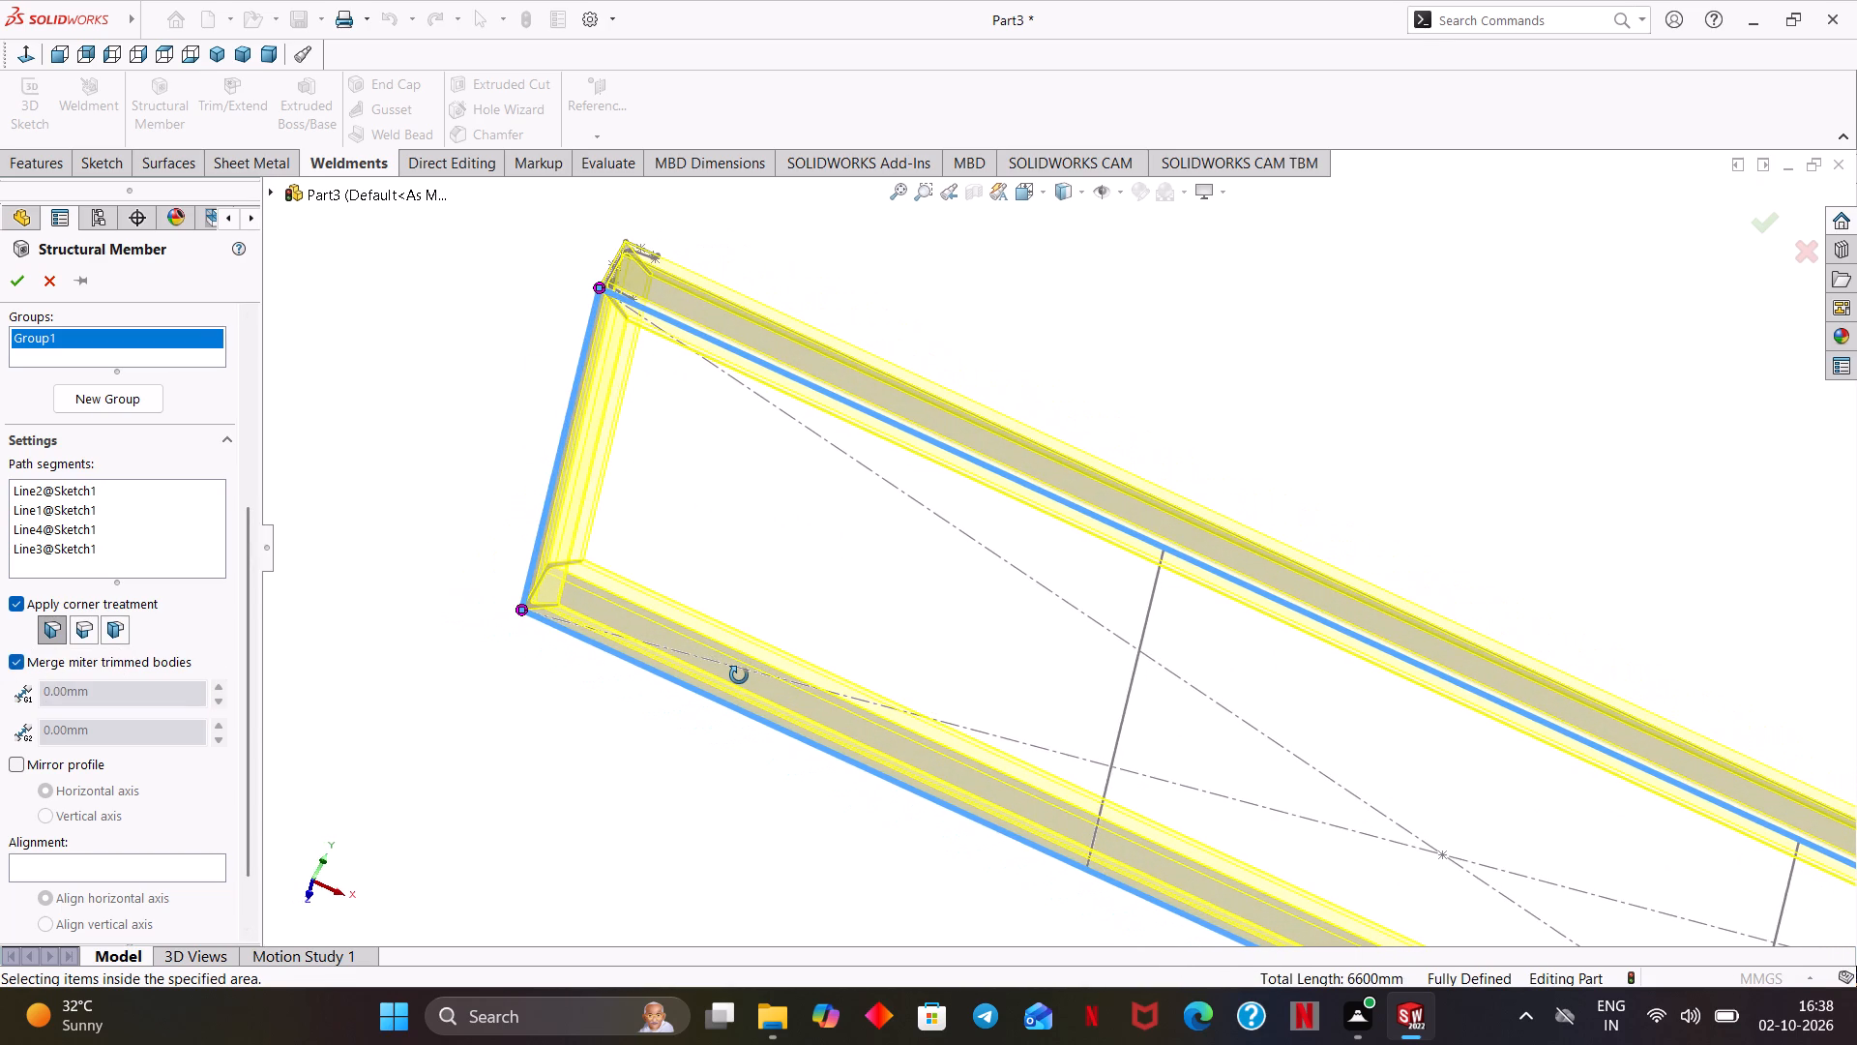
middle_drag(739, 675, 768, 667)
middle_drag(711, 678, 932, 677)
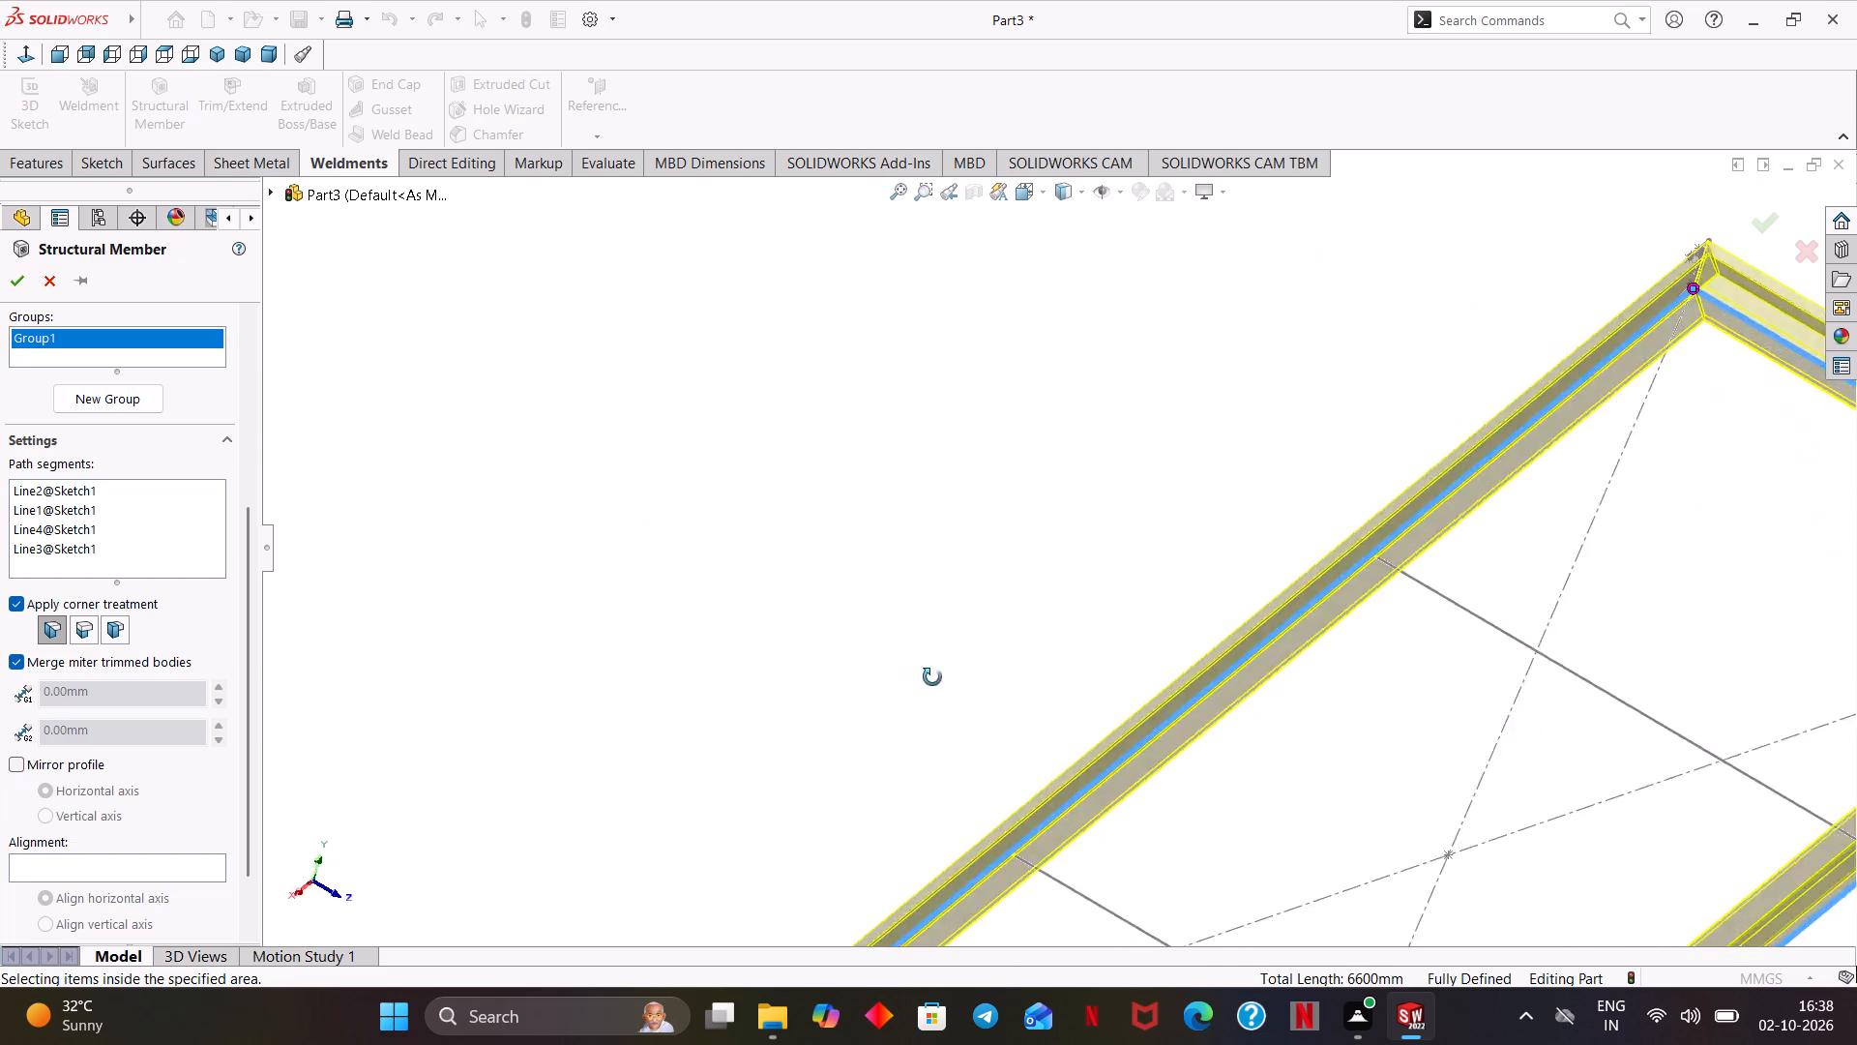
middle_drag(932, 677, 1388, 599)
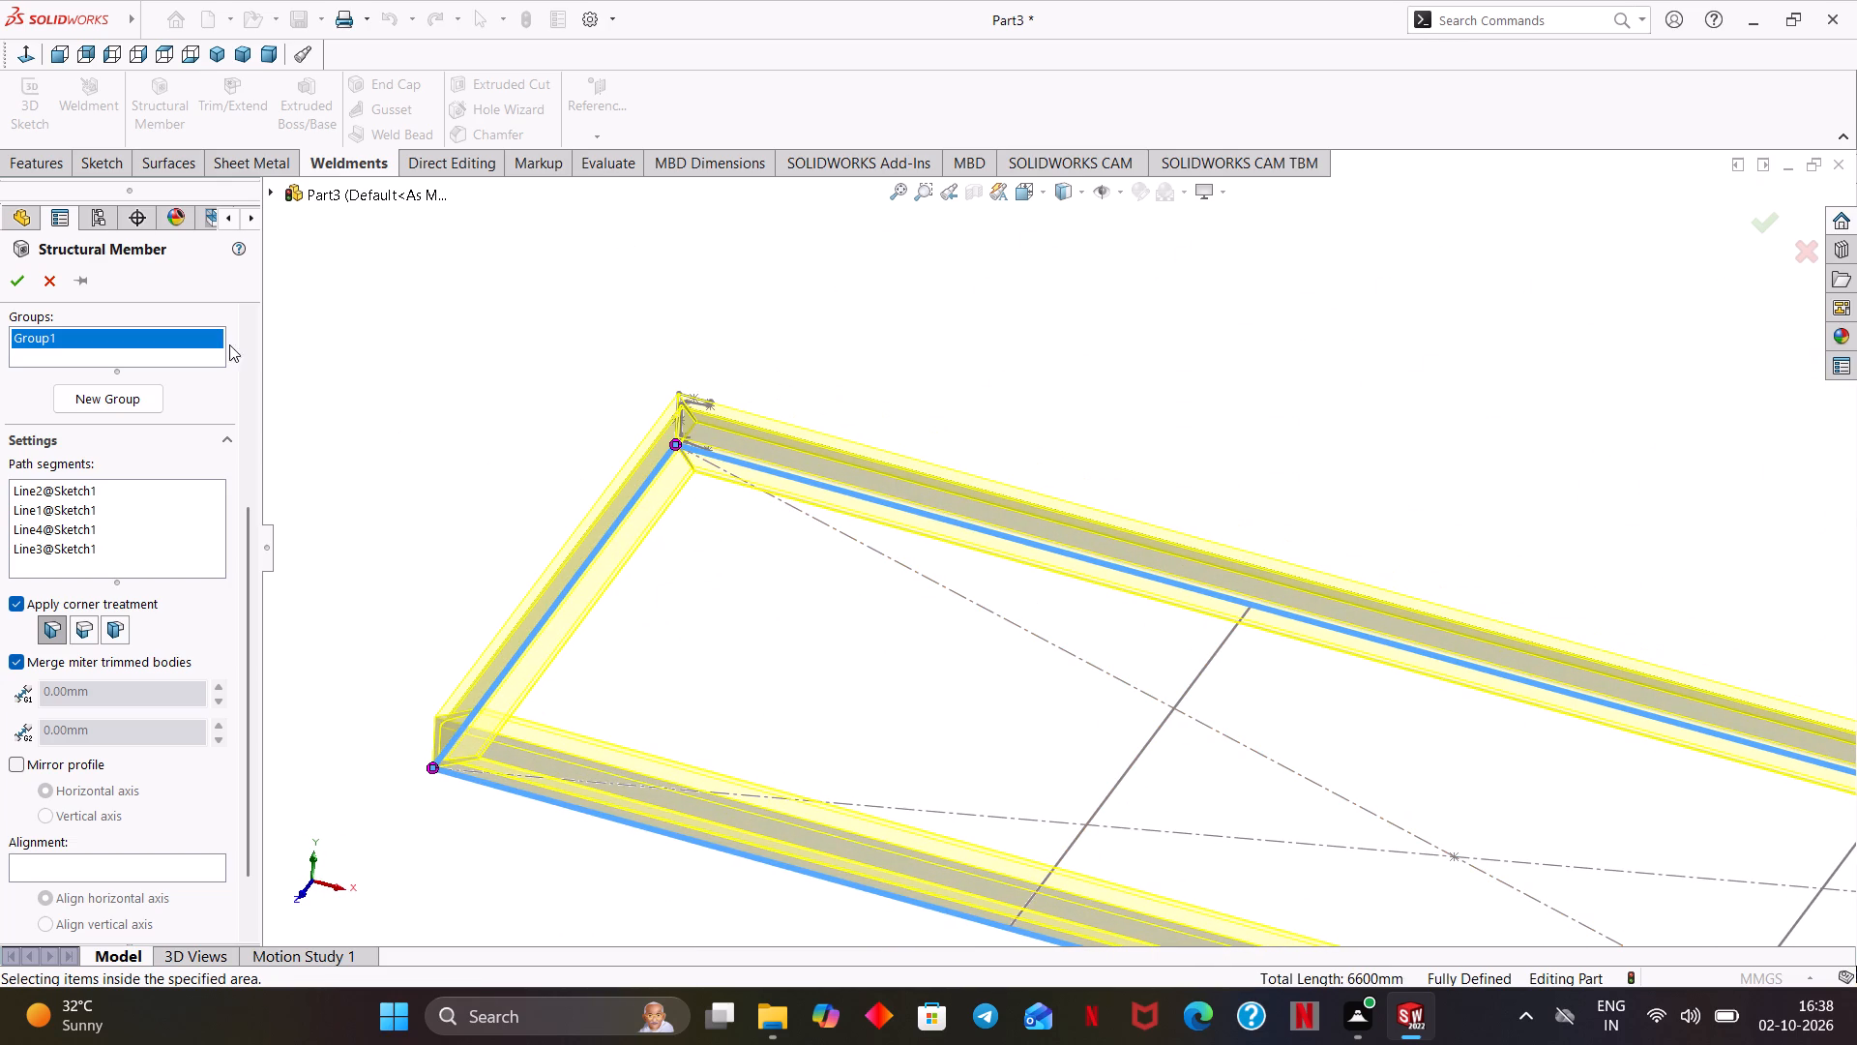
click(23, 289)
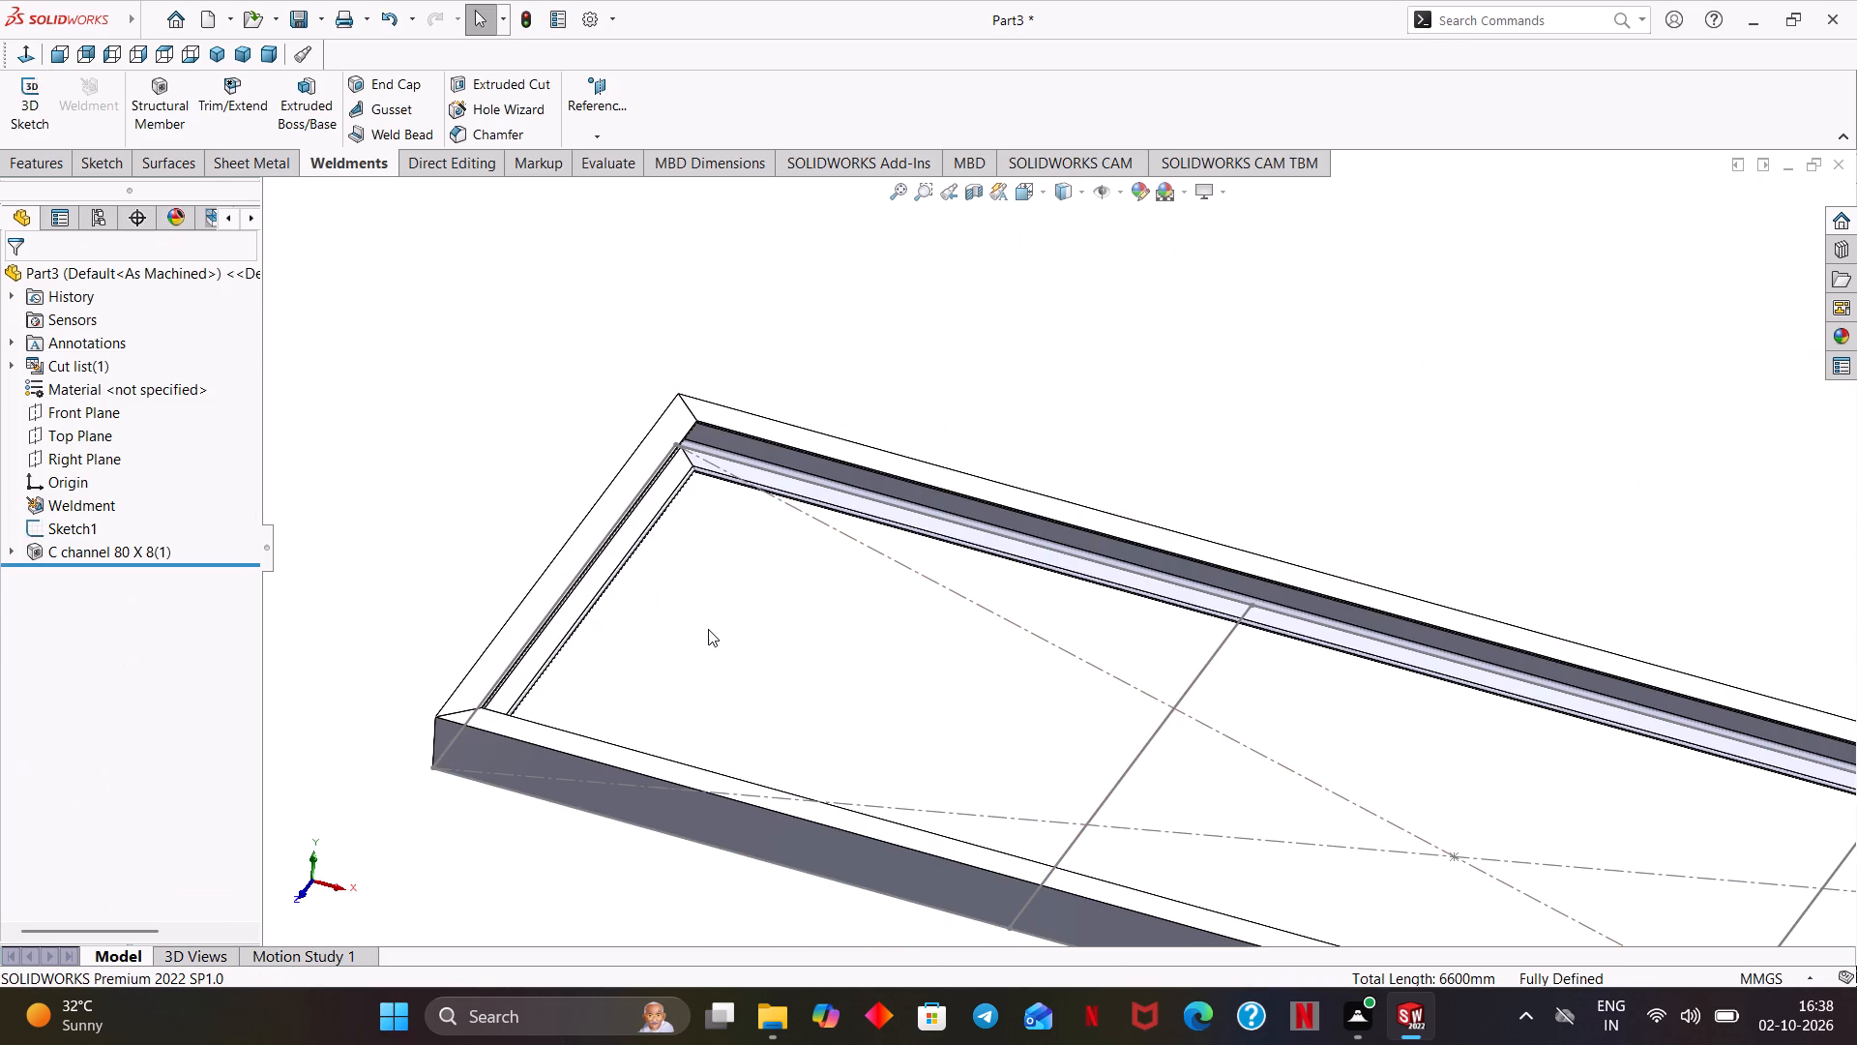
Examine the finished outer channel frame and its corner joints from several angles and in isometric view.
click(701, 632)
middle_drag(747, 626, 834, 636)
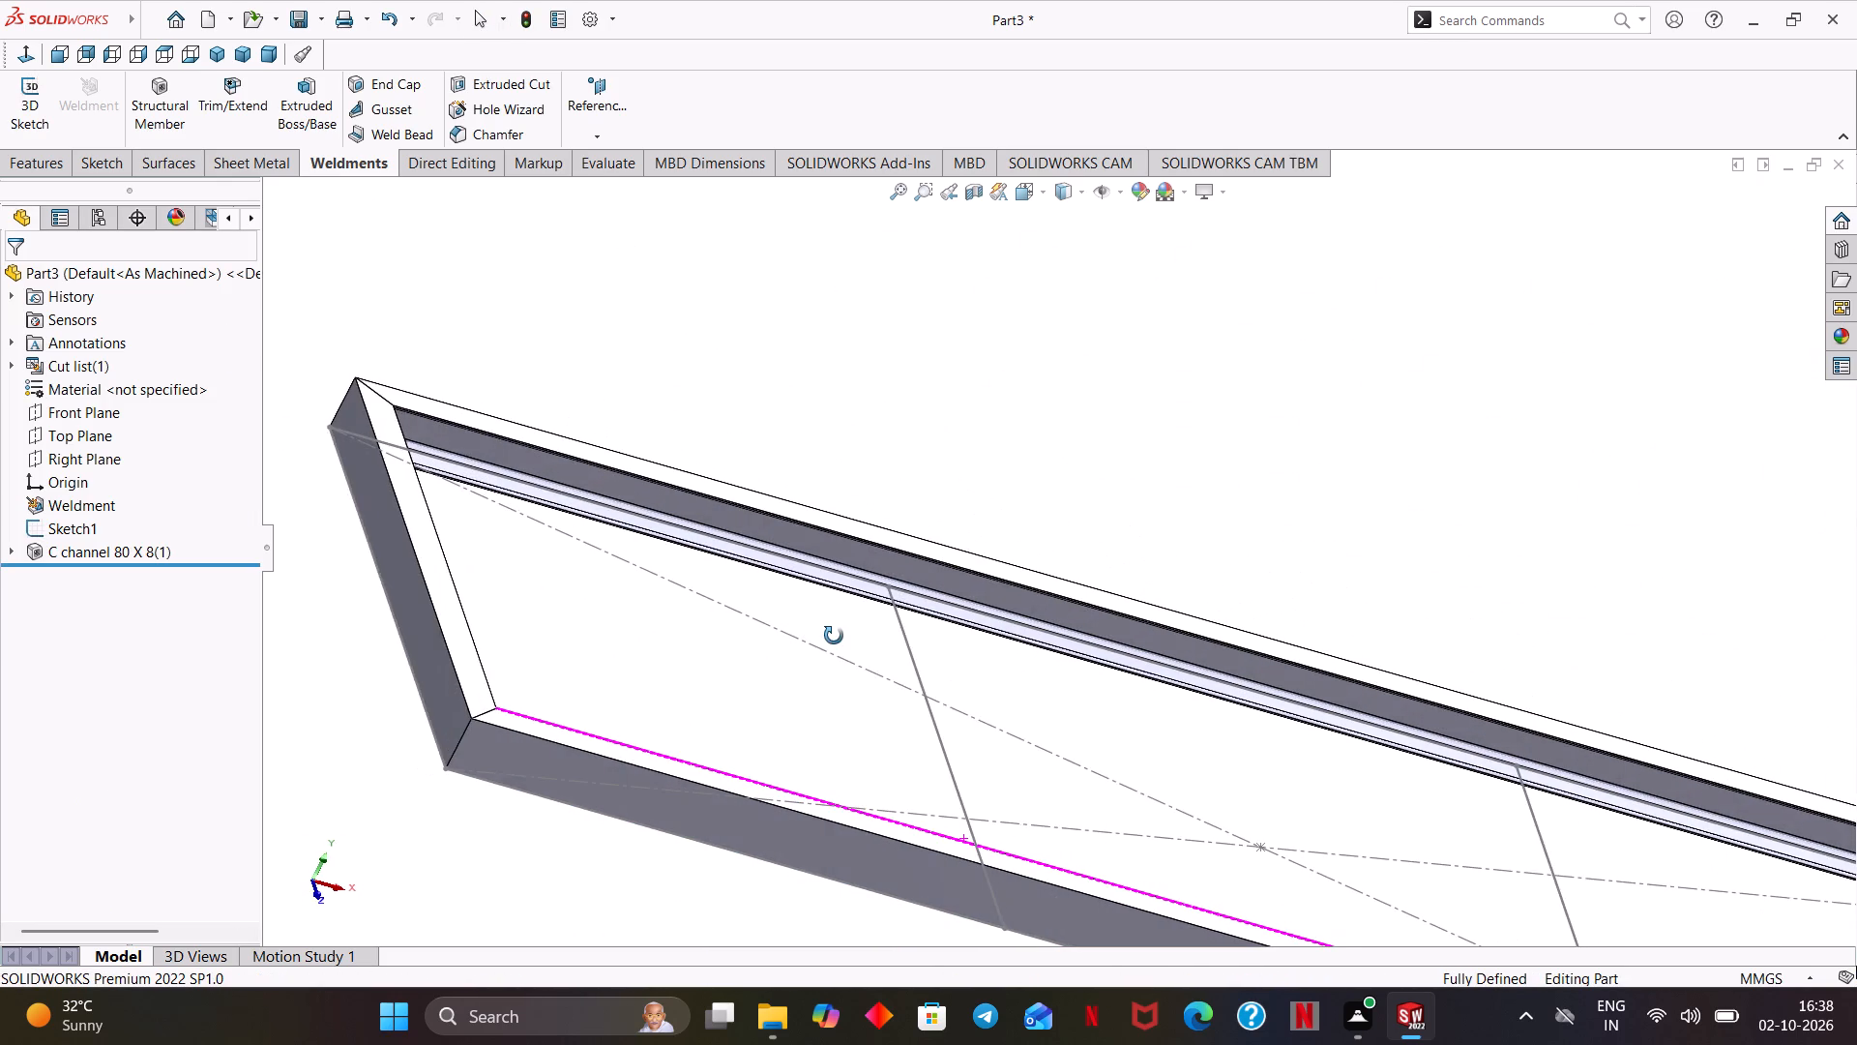
middle_drag(834, 636, 697, 607)
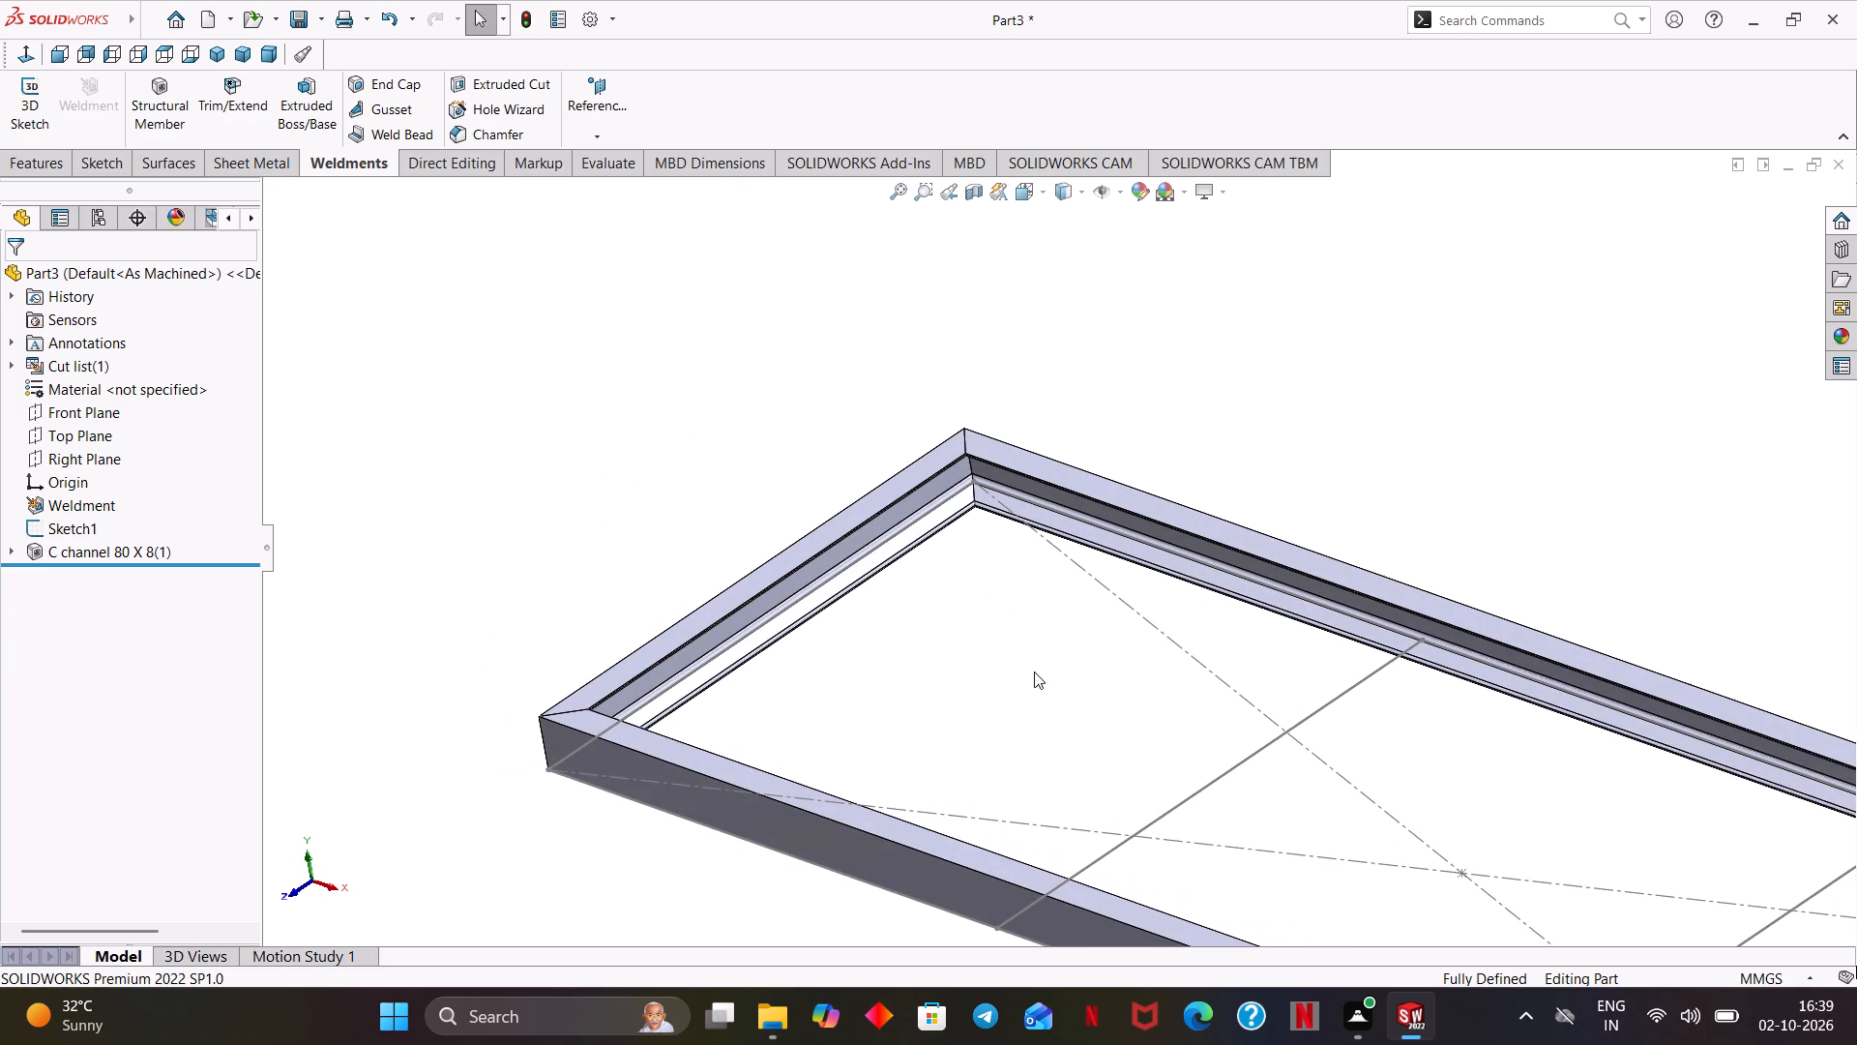
scroll(1043, 665, down, 1)
scroll(1055, 640, up, 5)
middle_drag(1076, 658, 1177, 376)
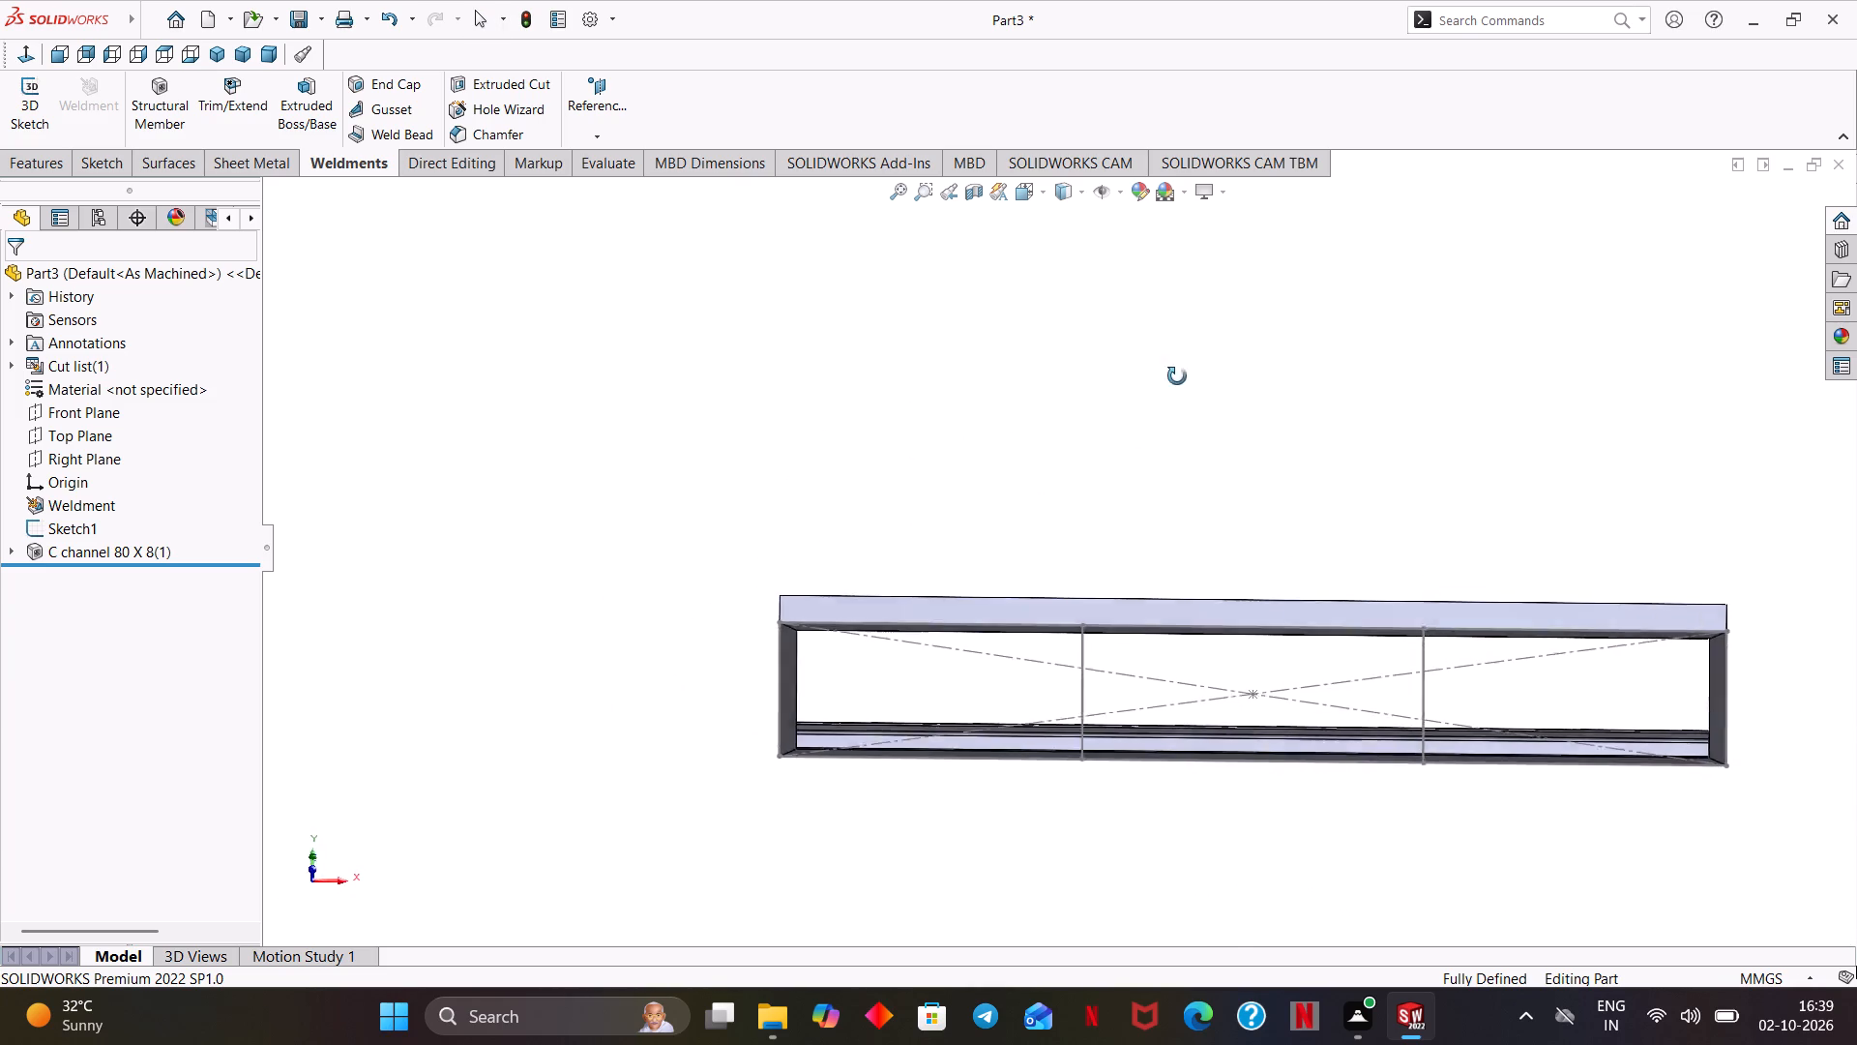
middle_drag(1177, 376, 1186, 613)
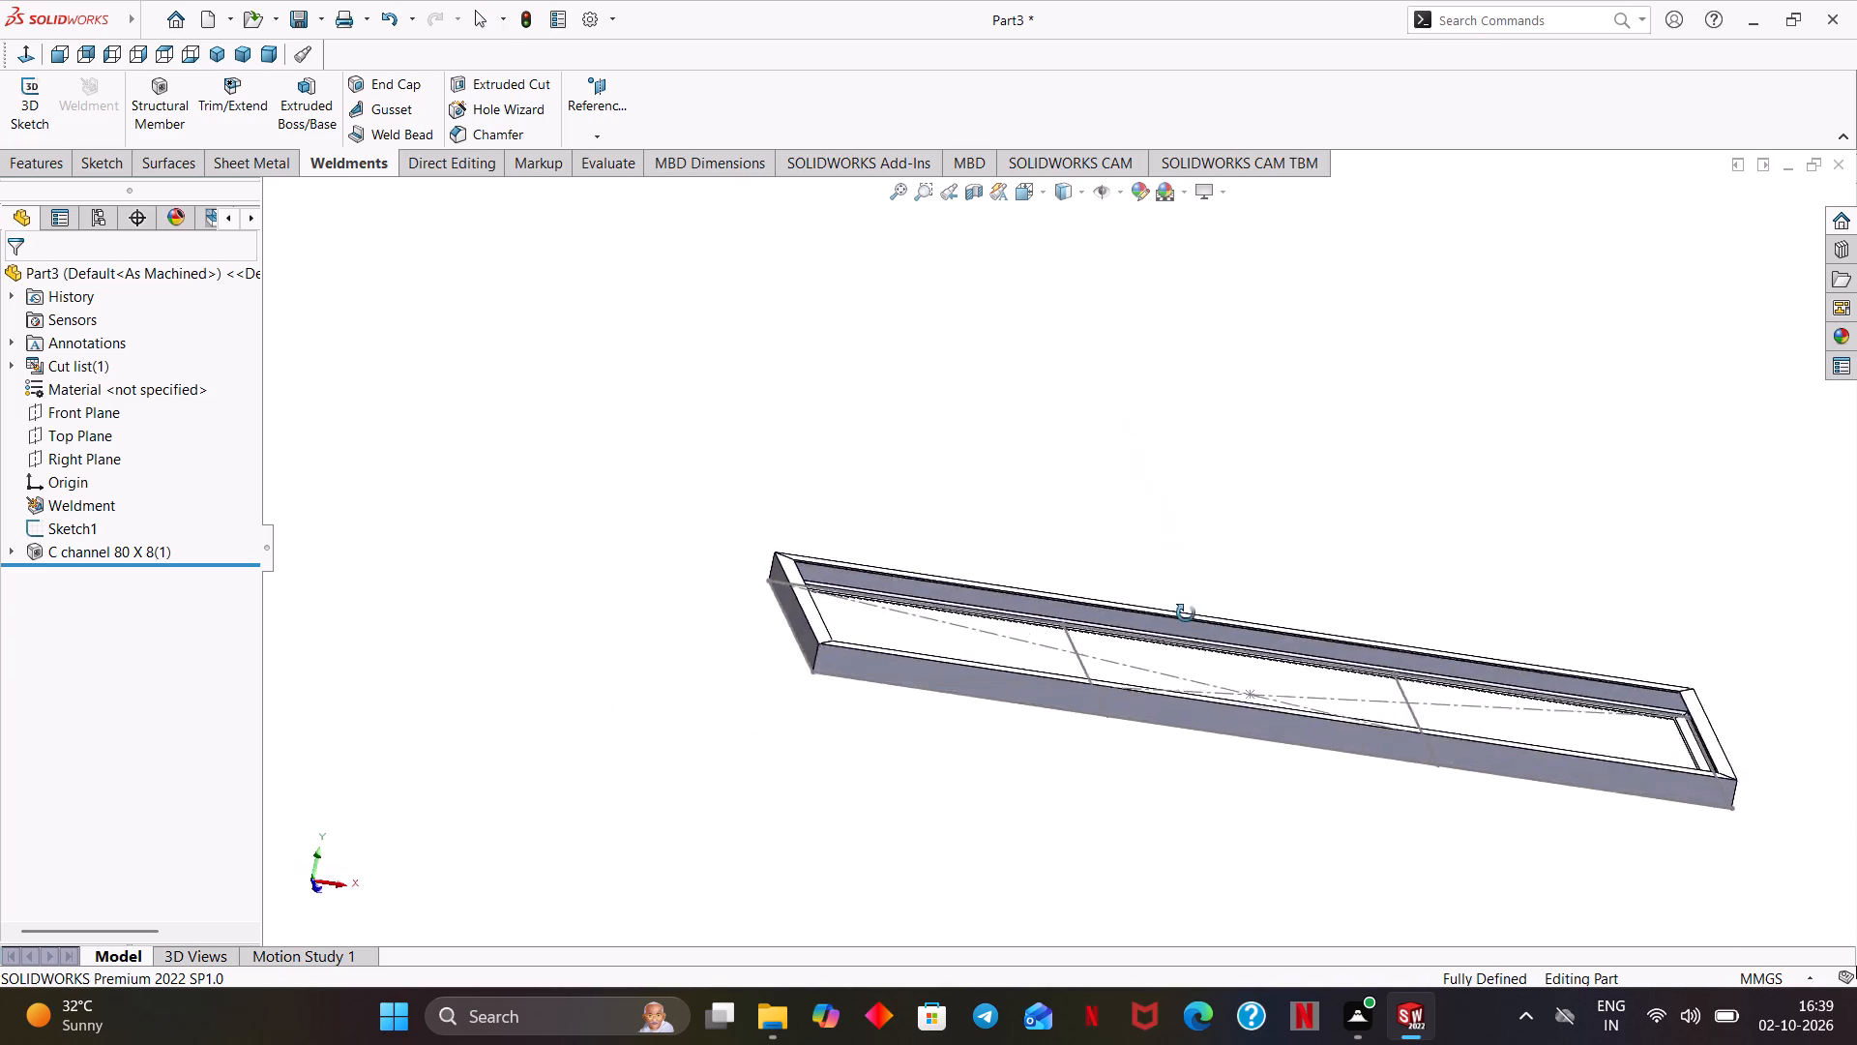
middle_drag(1186, 613, 1105, 664)
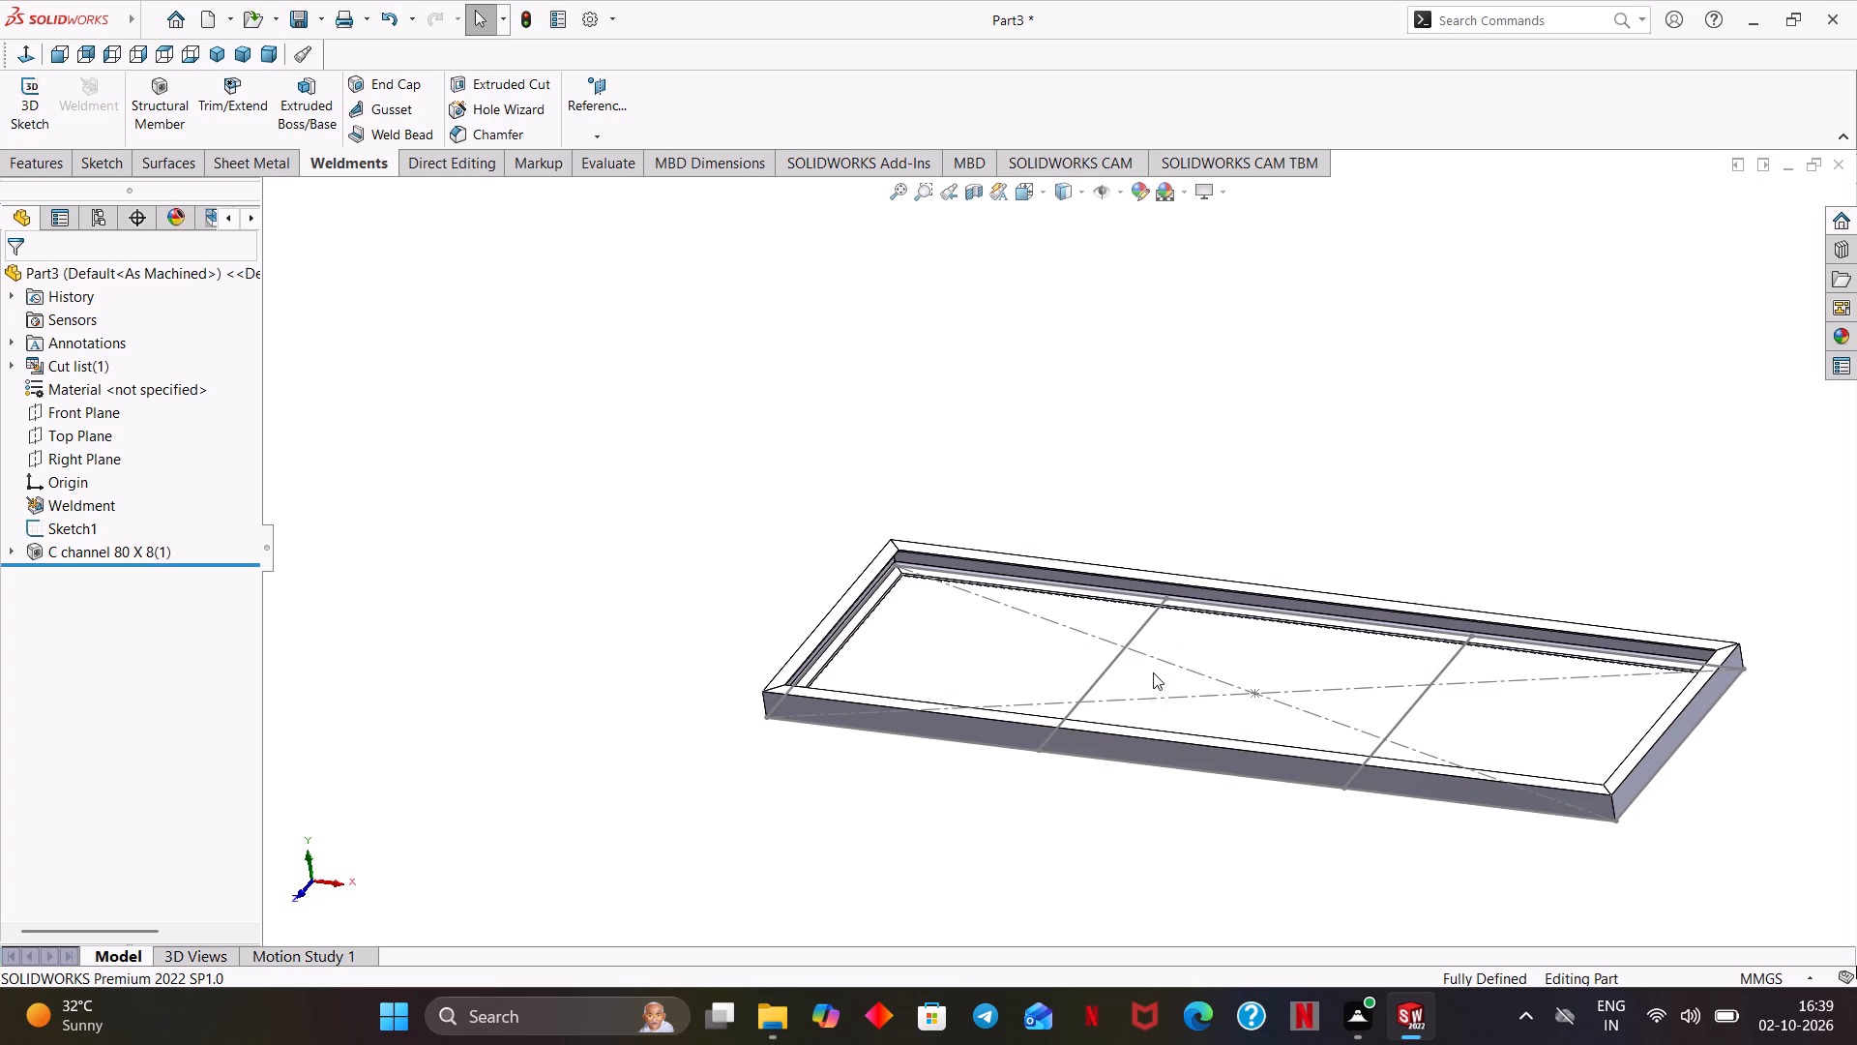
ctrl+middle_drag(1156, 671, 1021, 595)
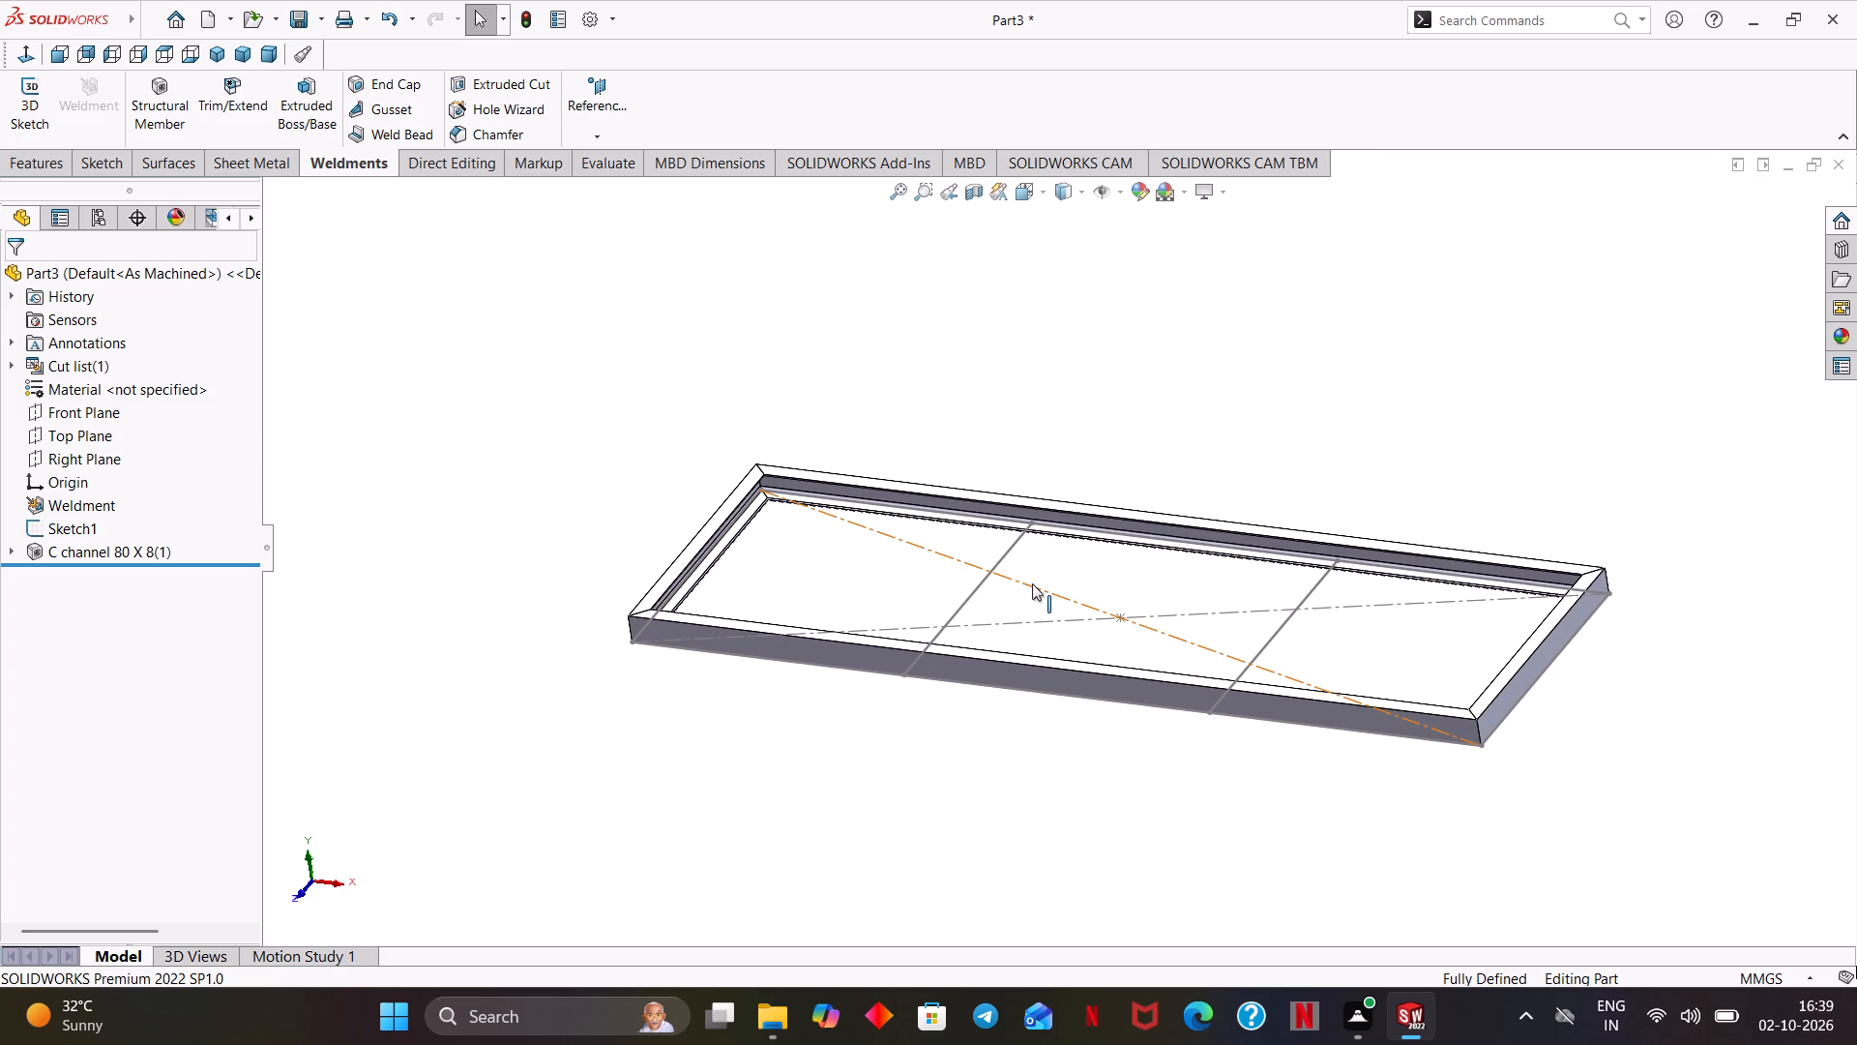
key(ctrl+7)
scroll(1022, 595, down, 1)
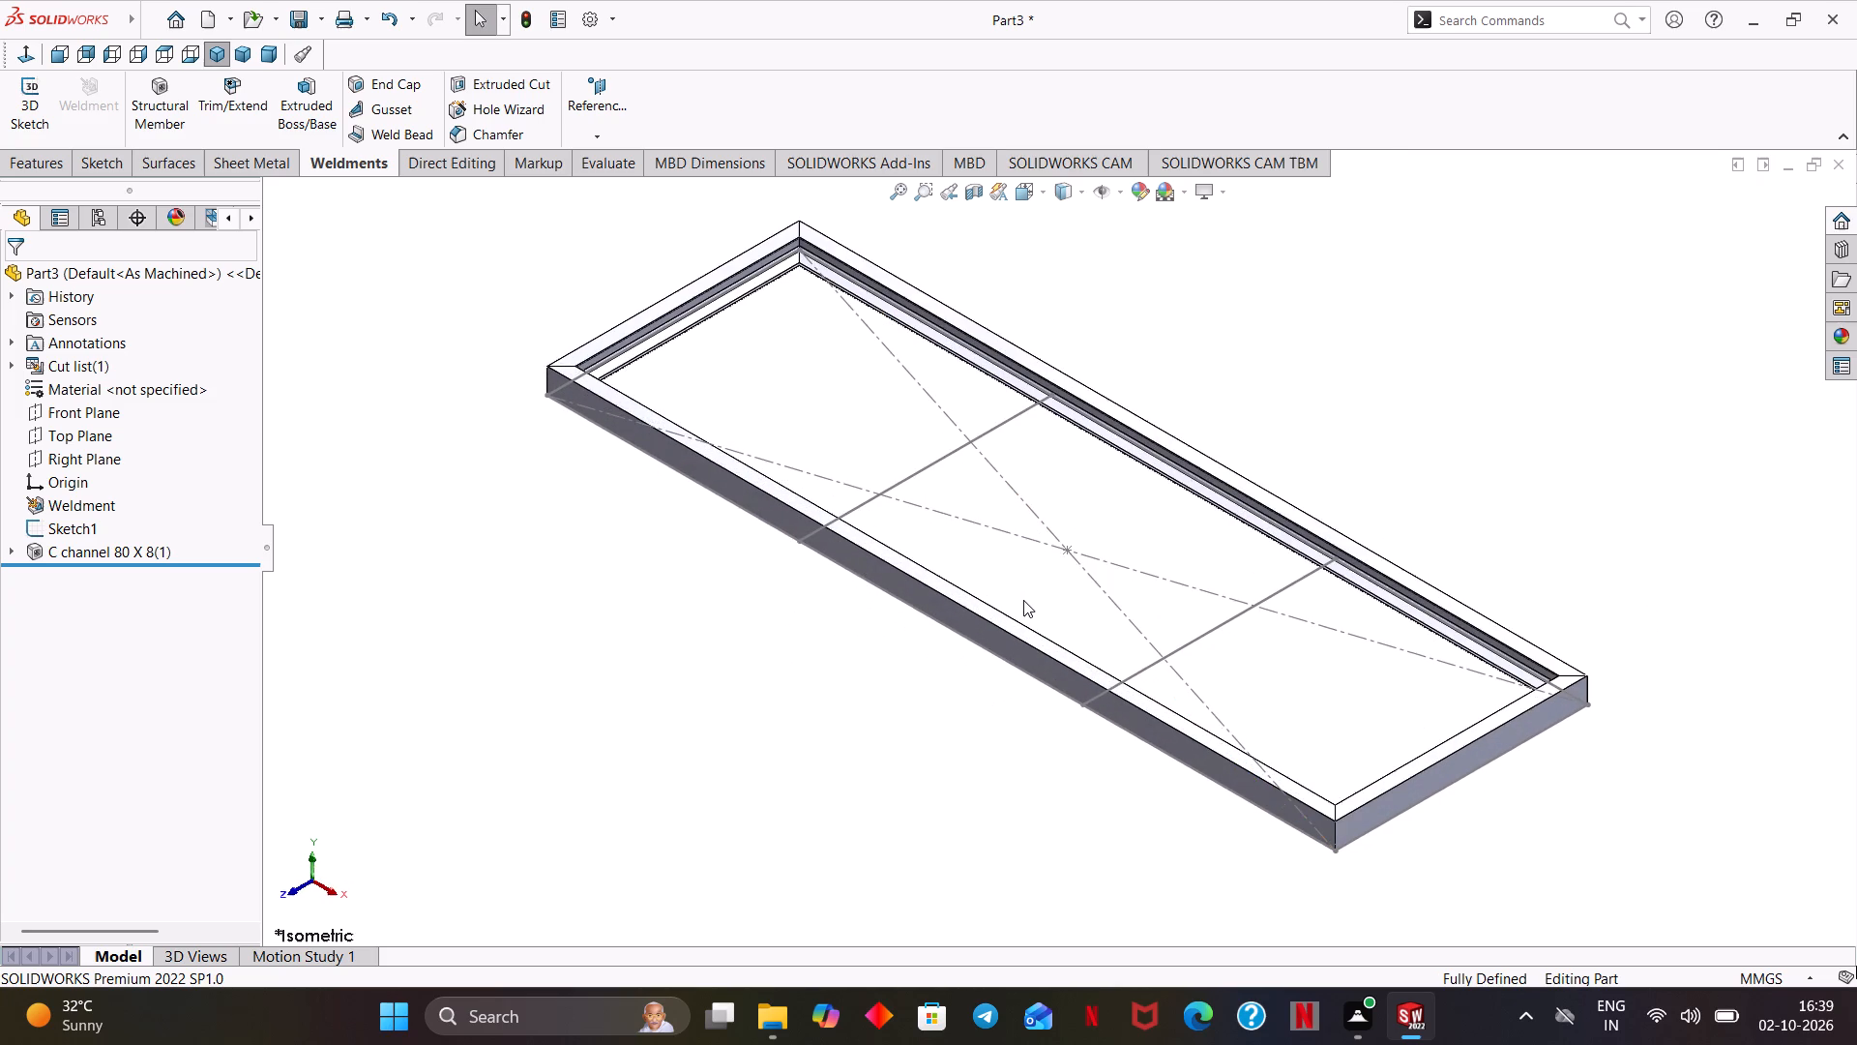
scroll(985, 635, down, 2)
ctrl+middle_drag(651, 549, 678, 733)
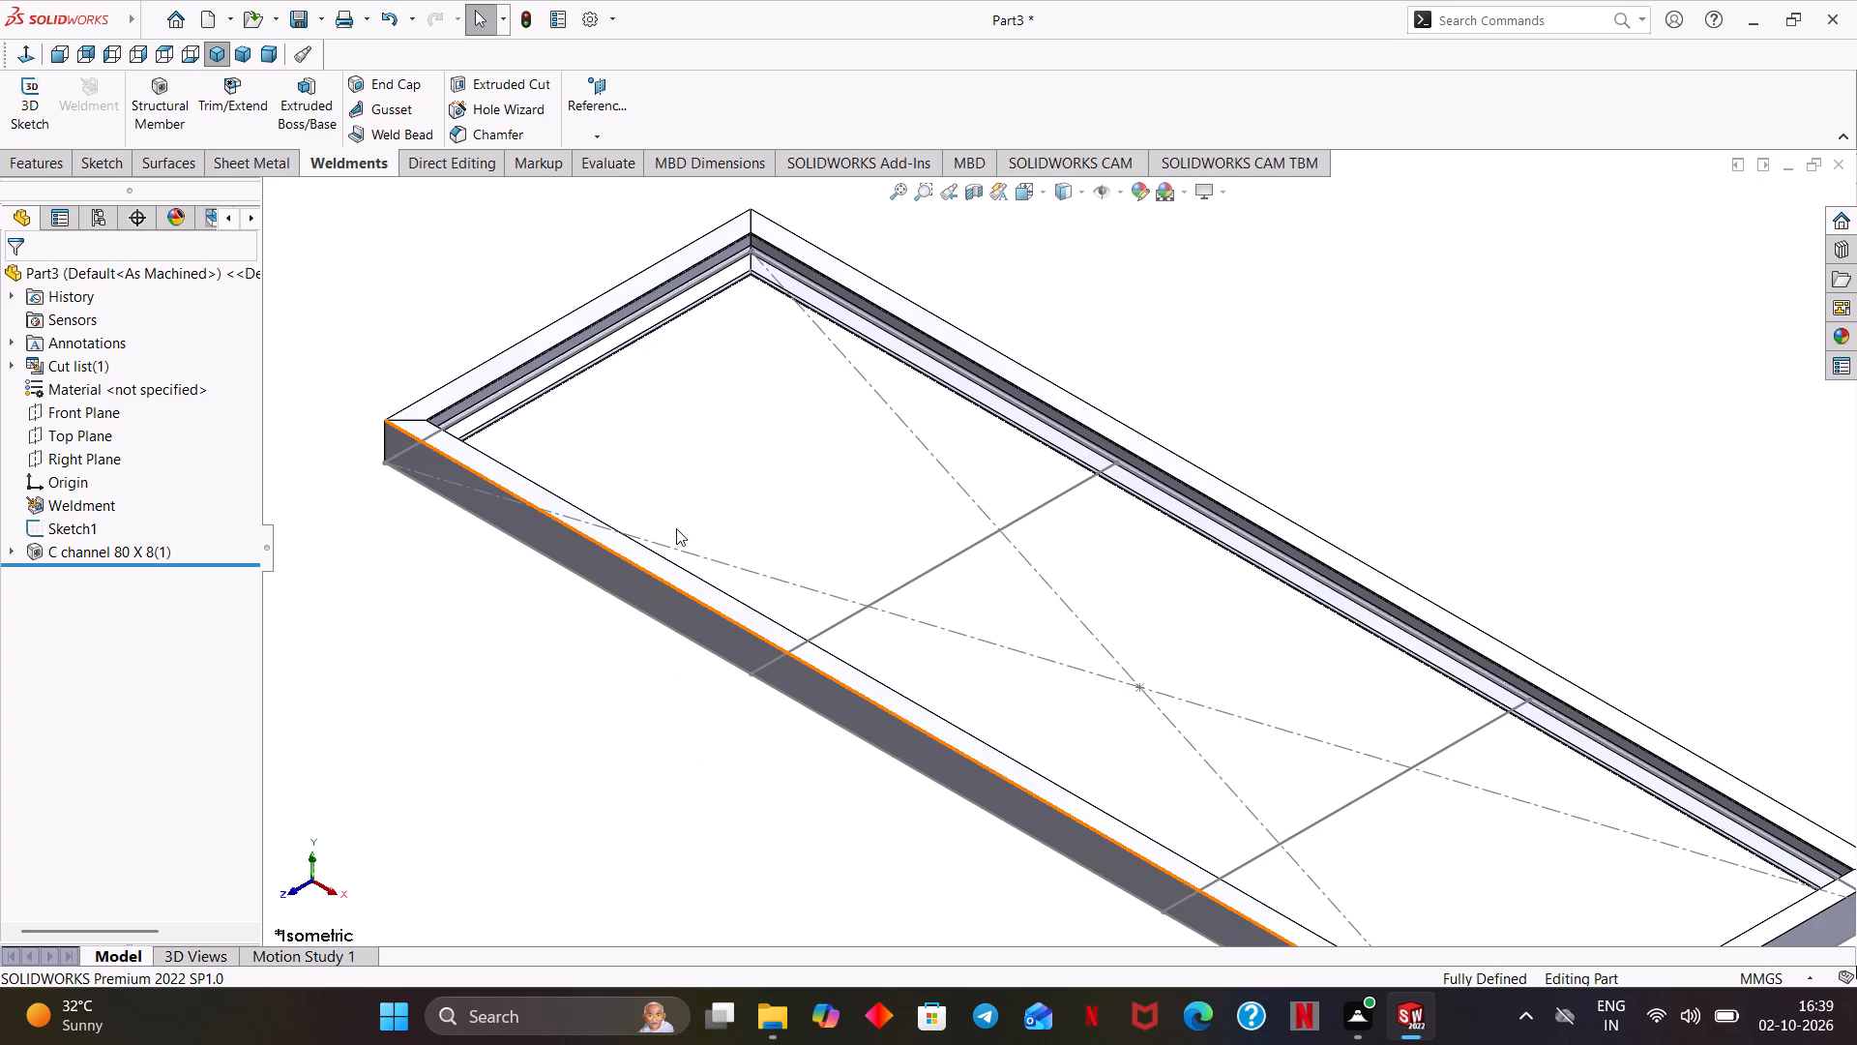
Edit the c channel structural member and add a second group using the two inner cross lines as path segments.
click(51, 543)
click(58, 486)
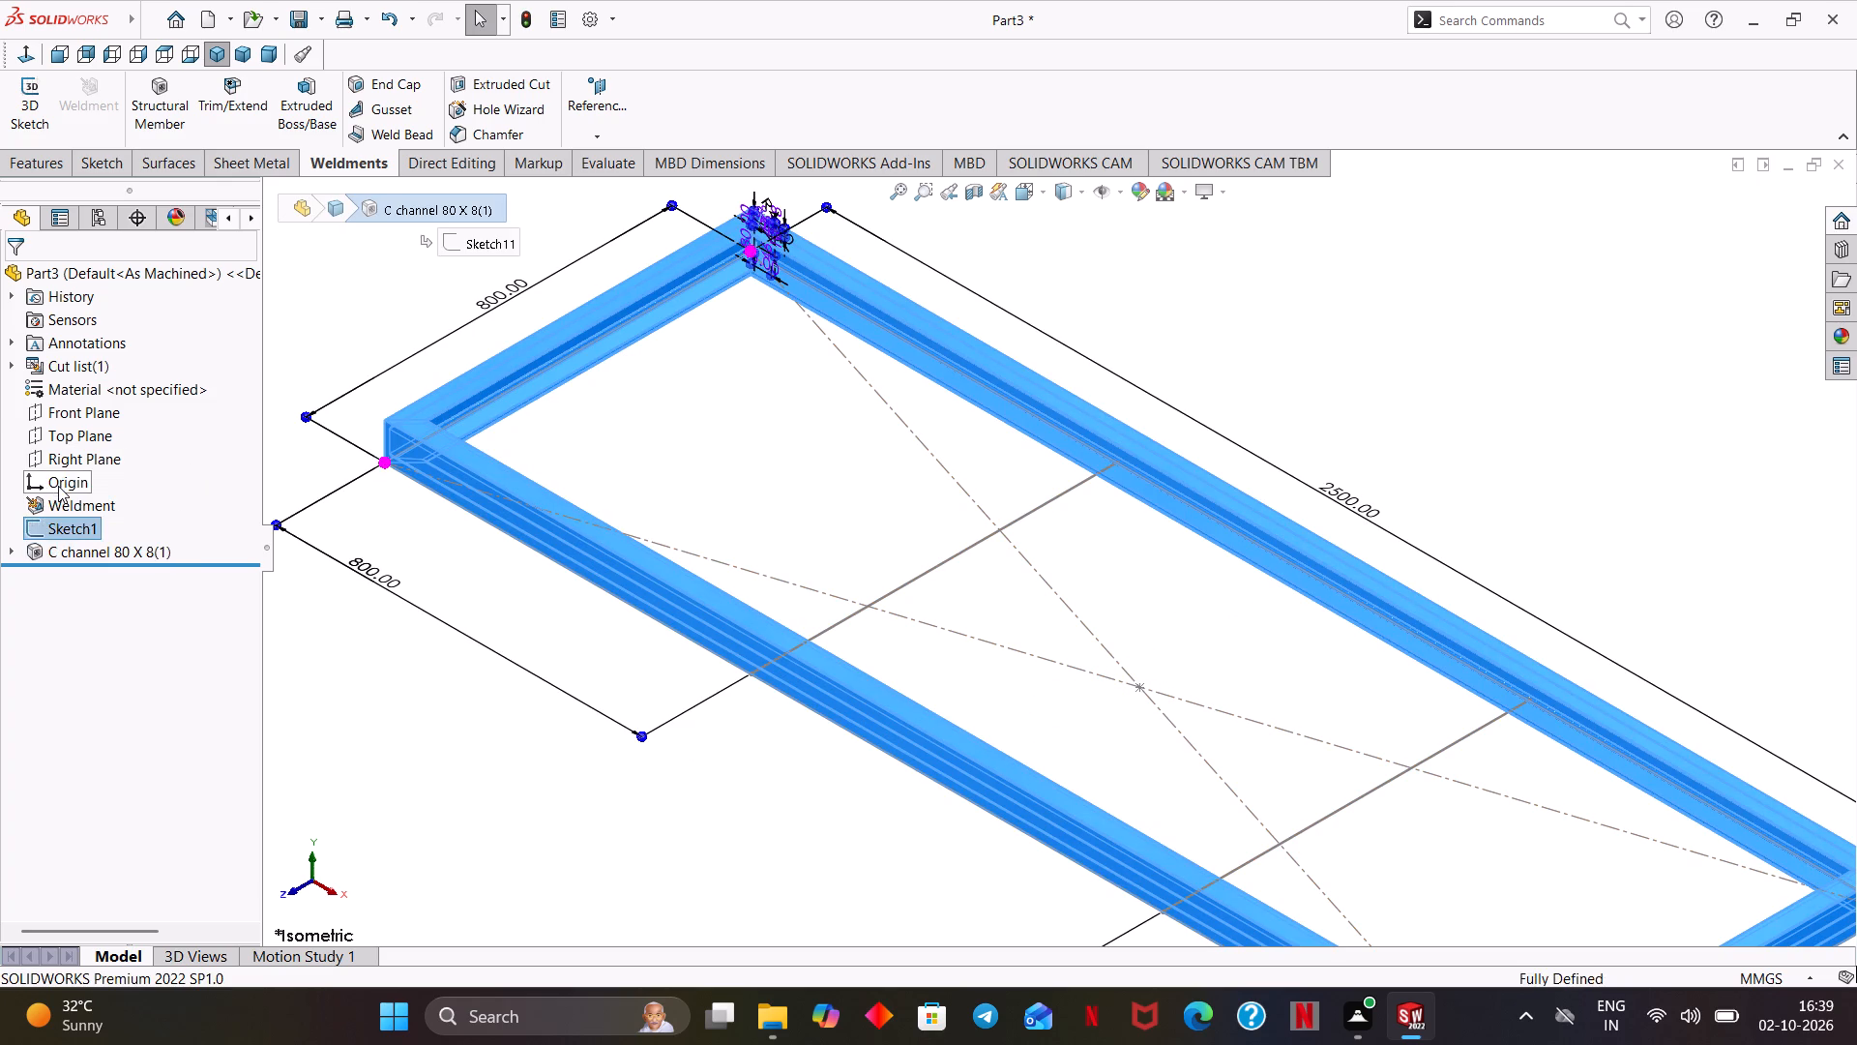
click(104, 710)
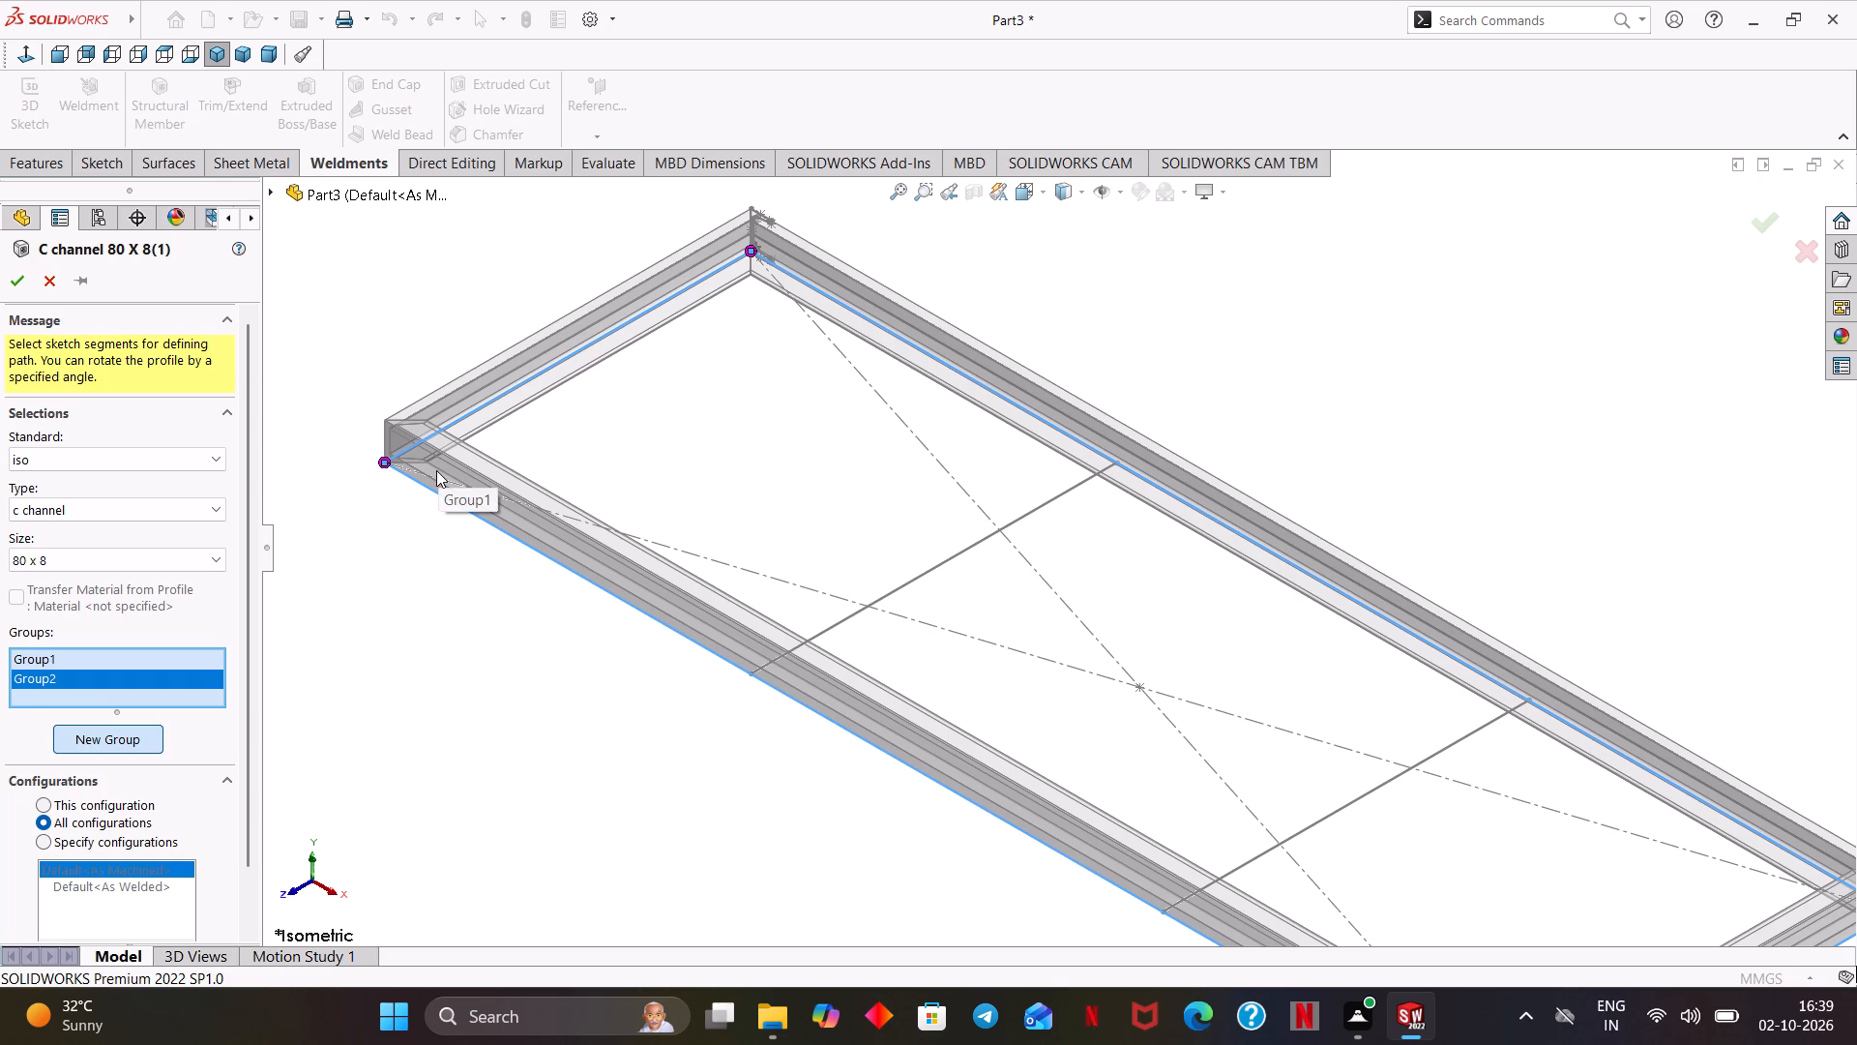
click(928, 575)
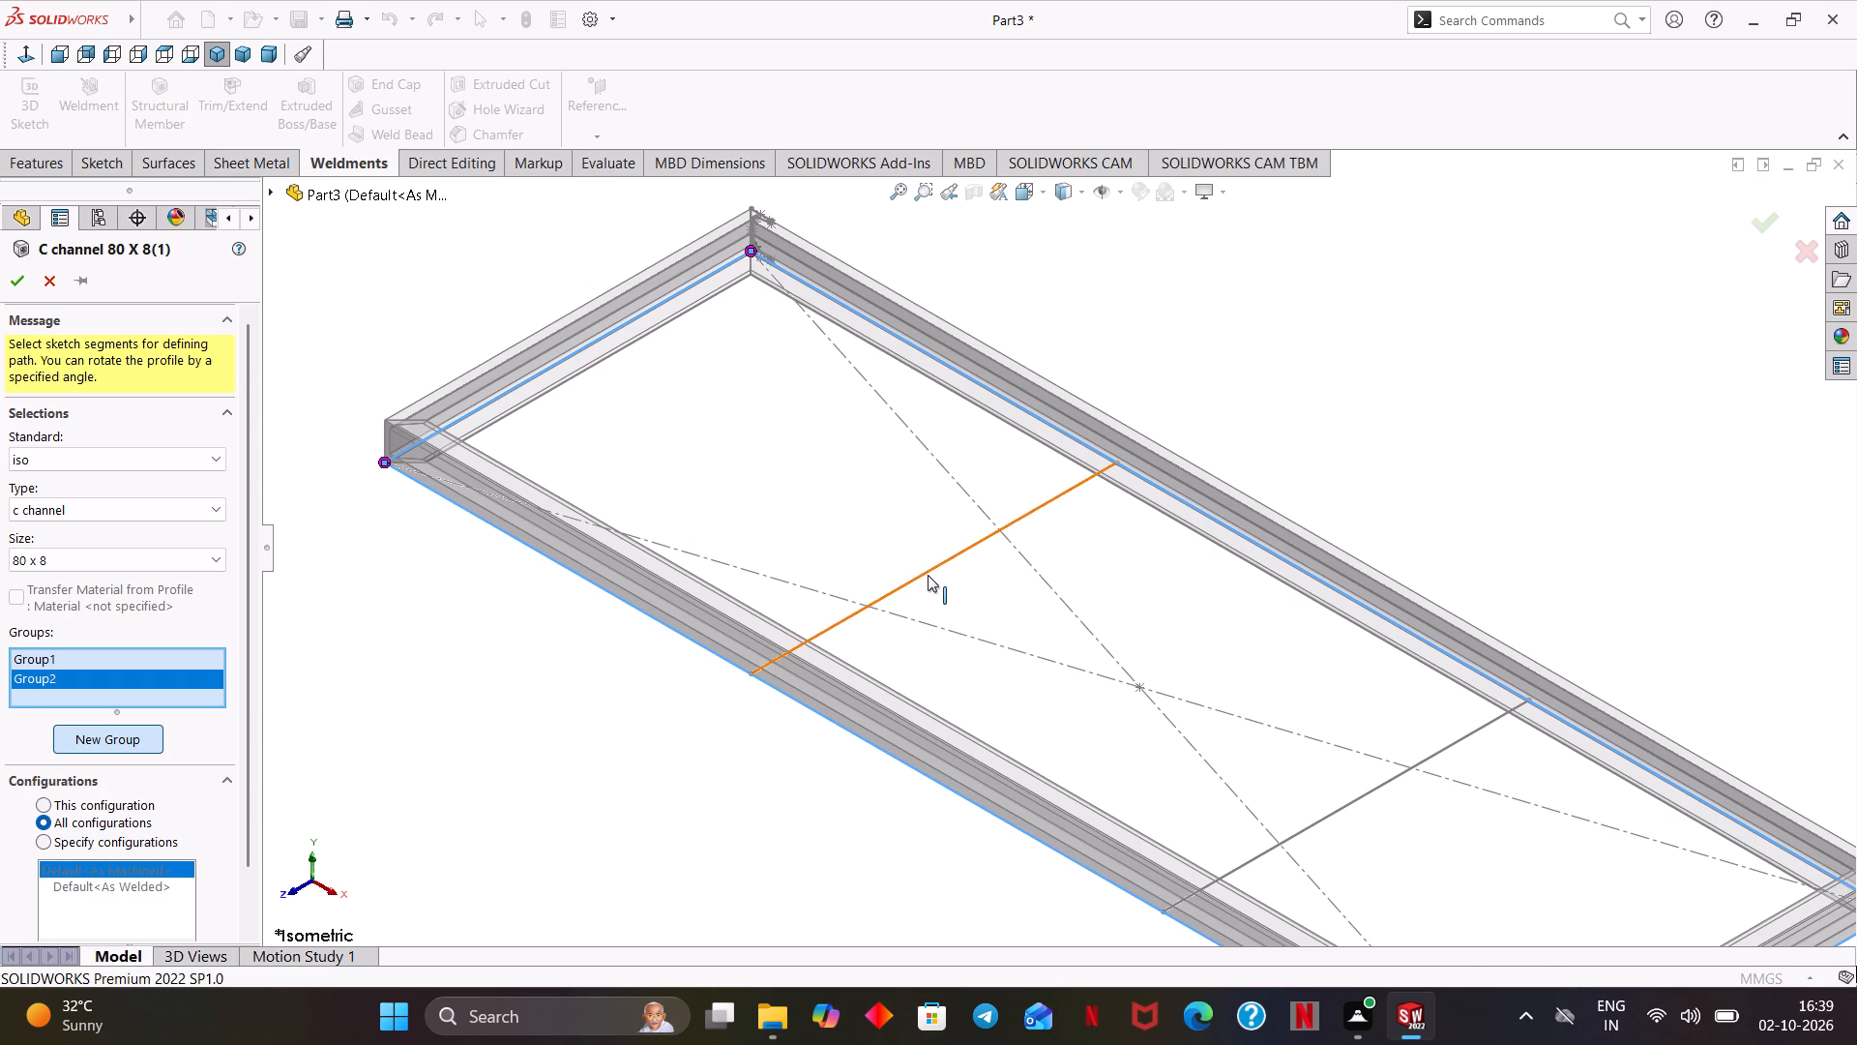
middle_drag(1000, 600, 1061, 593)
click(1391, 808)
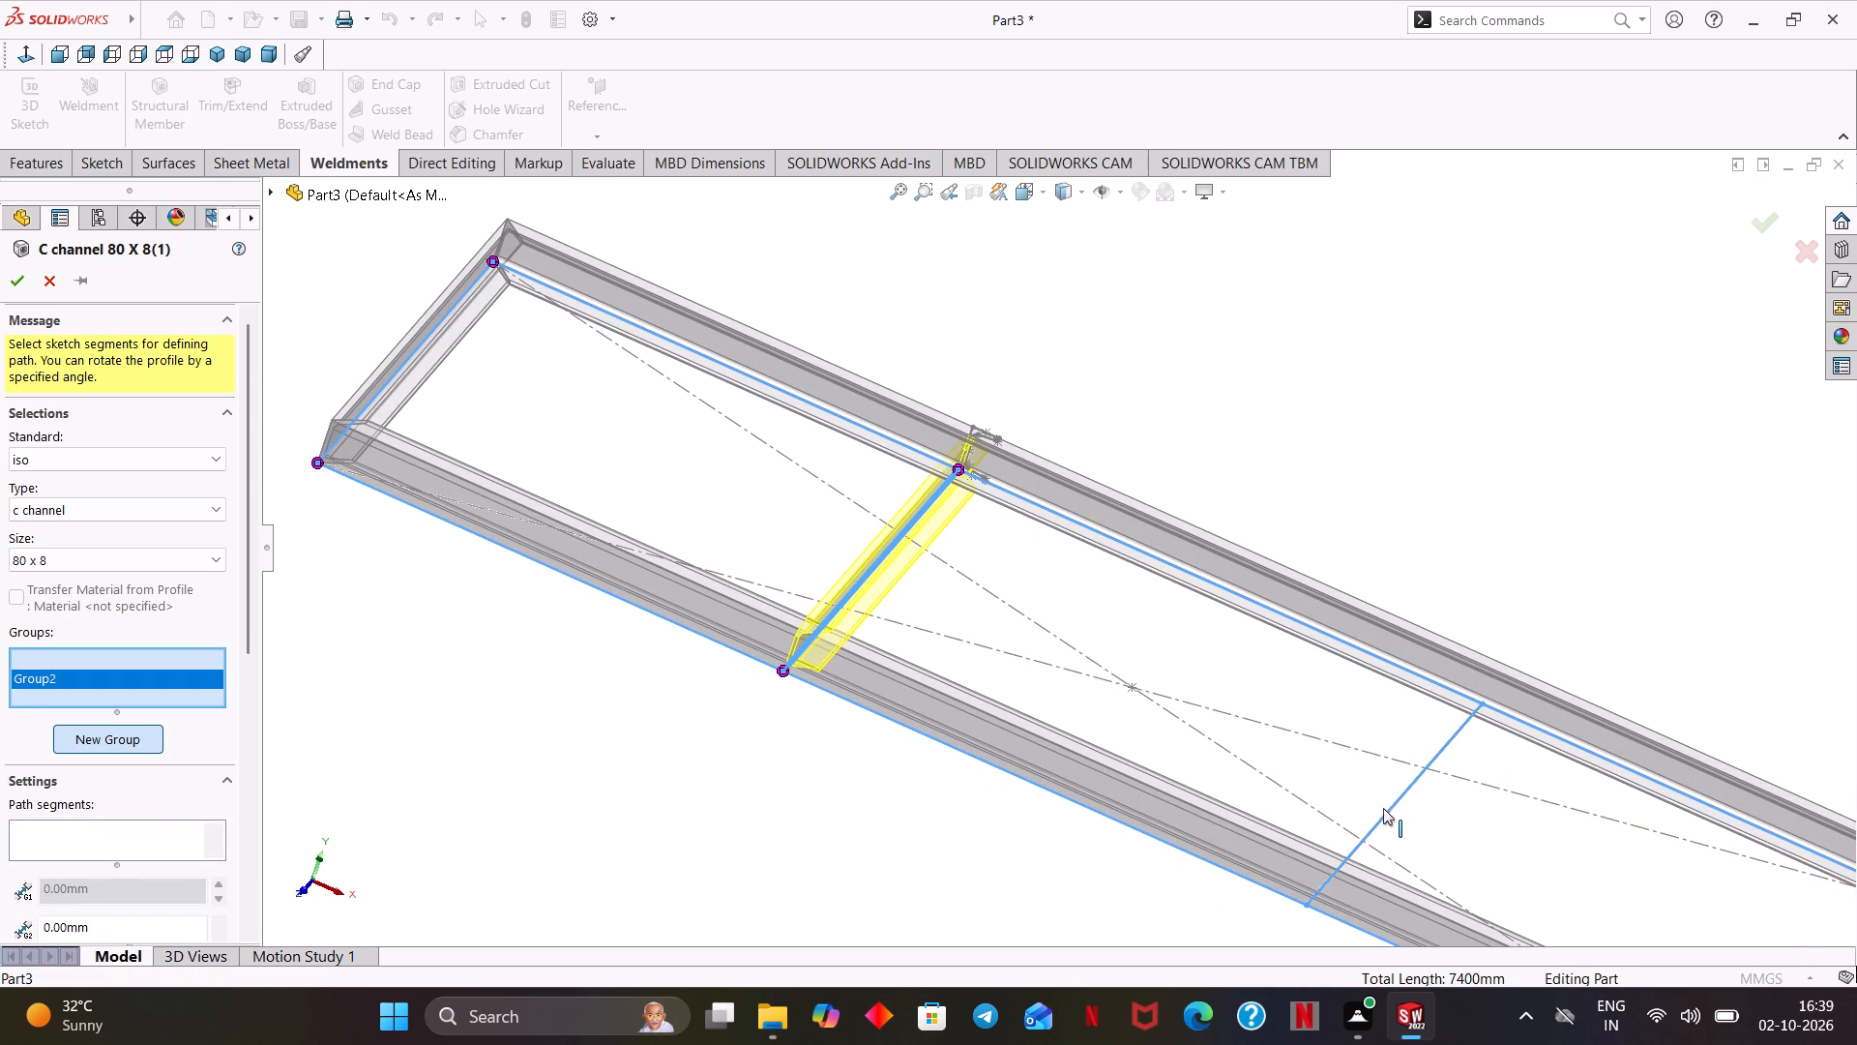
Mirror the c channel profile of the outer frame group about the horizontal axis.
middle_drag(1304, 776, 1302, 779)
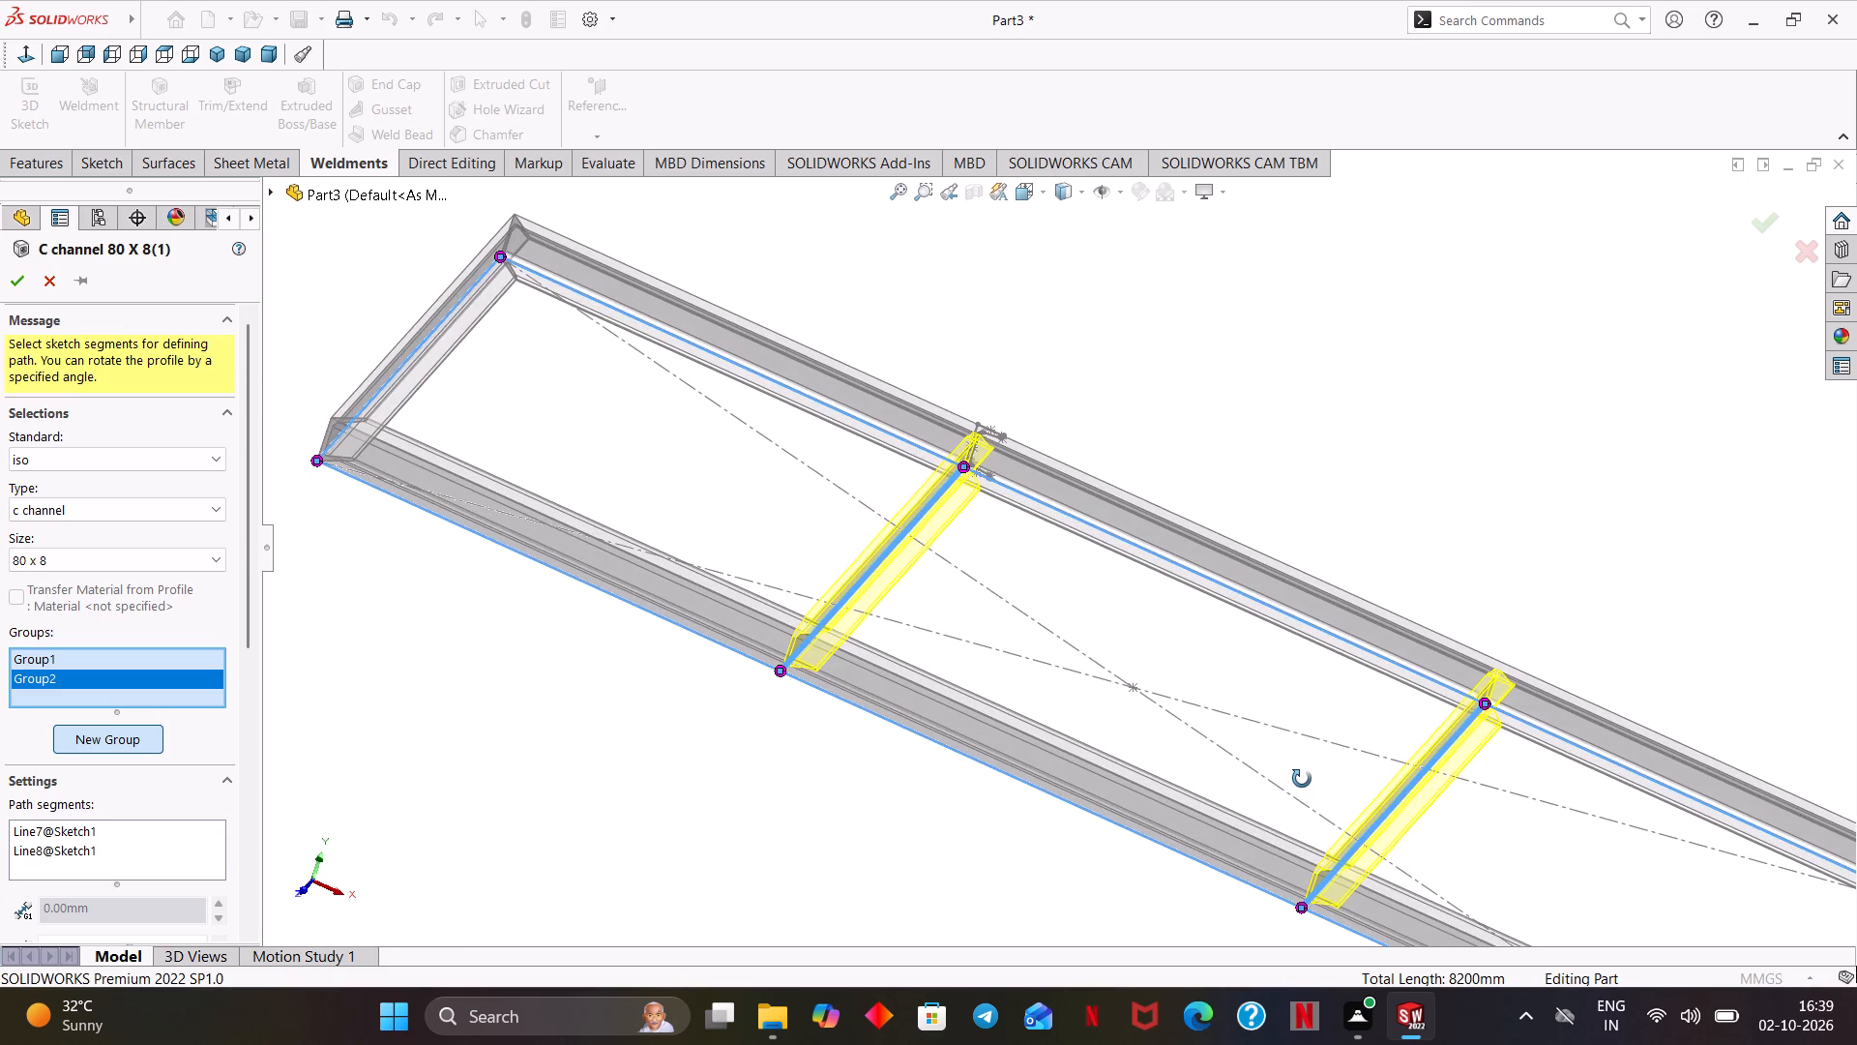
middle_drag(1302, 779, 1294, 787)
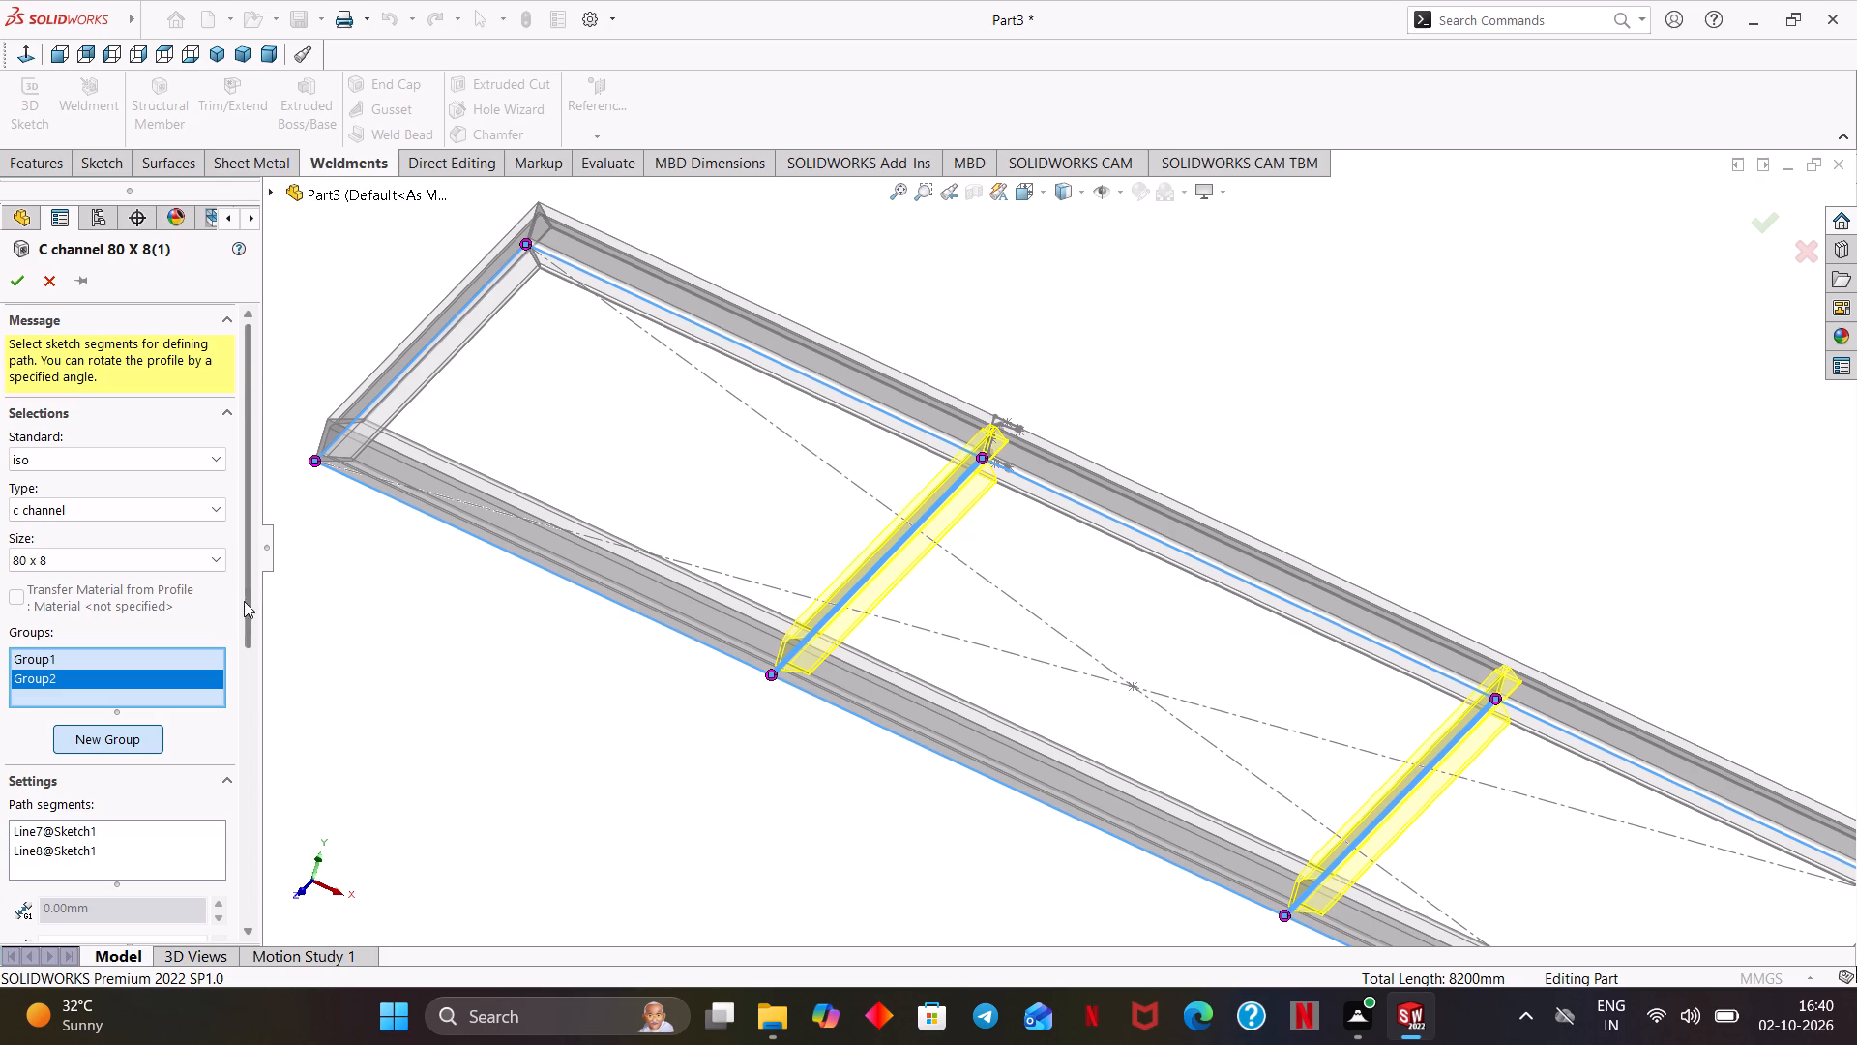
click(137, 657)
drag(241, 578, 240, 757)
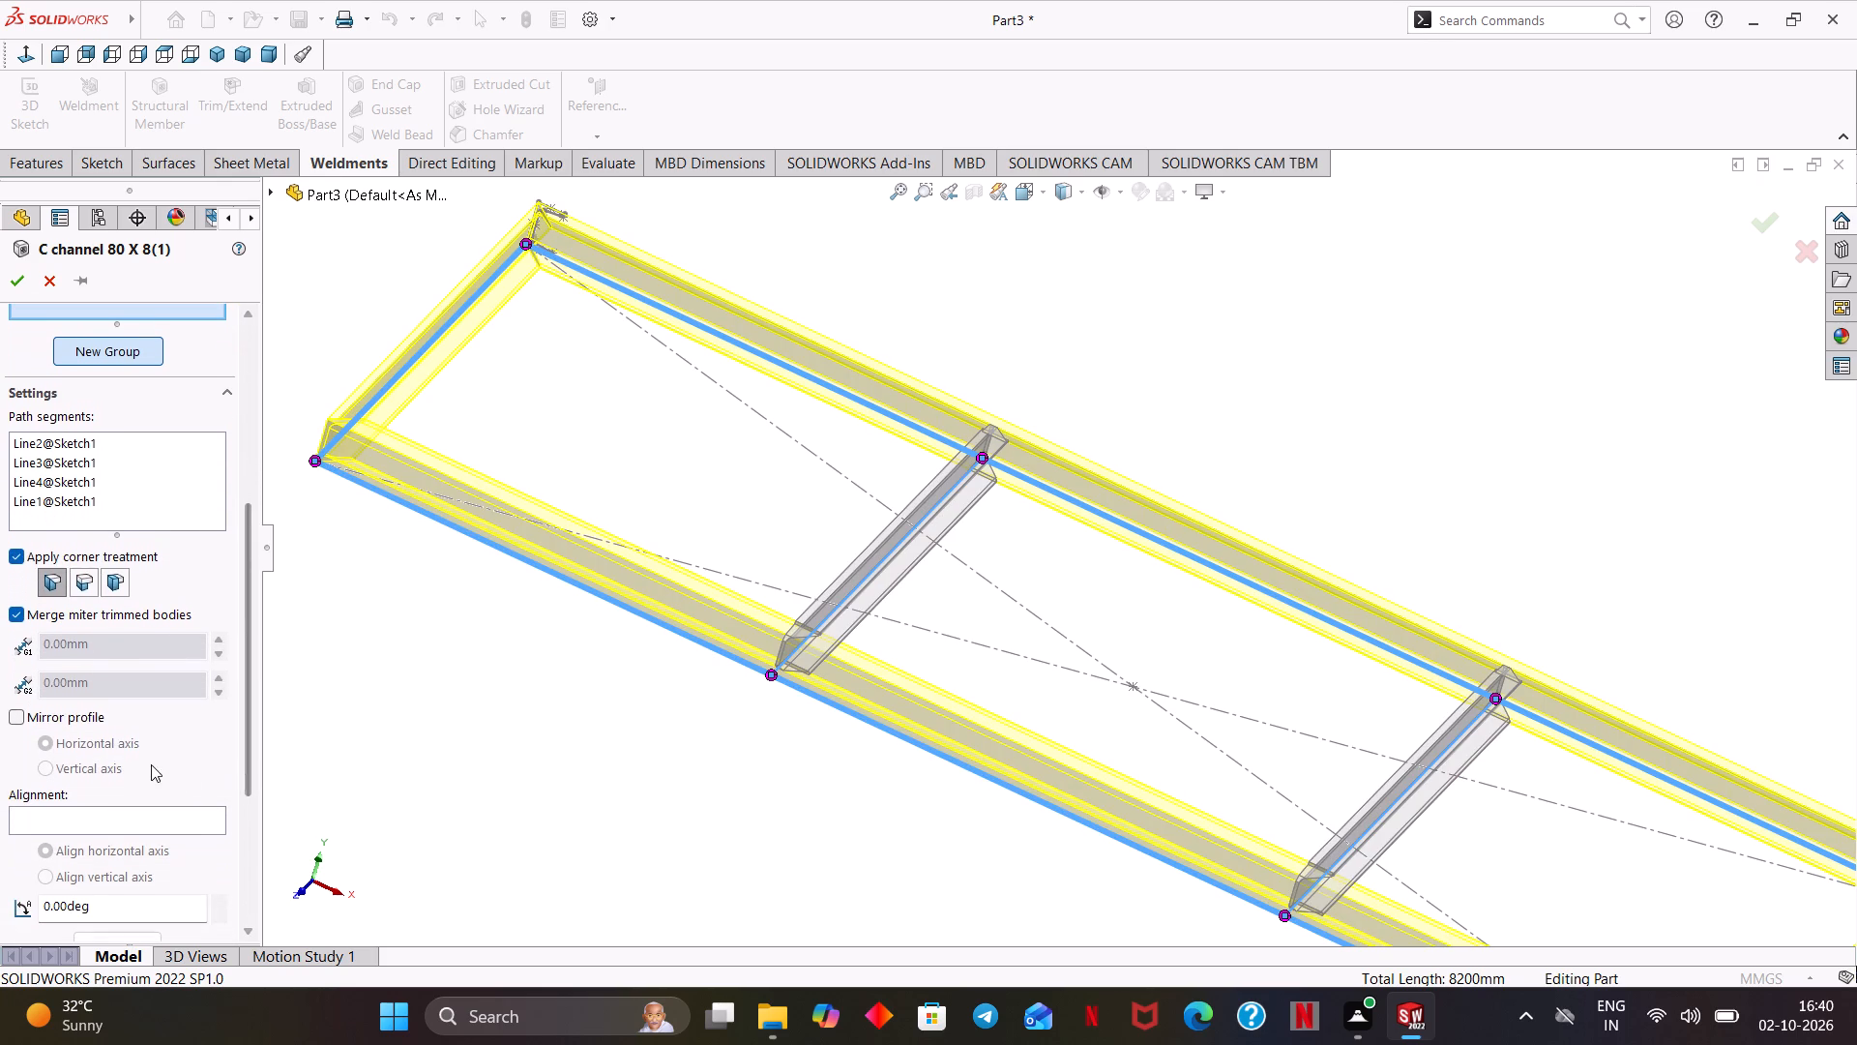
click(49, 714)
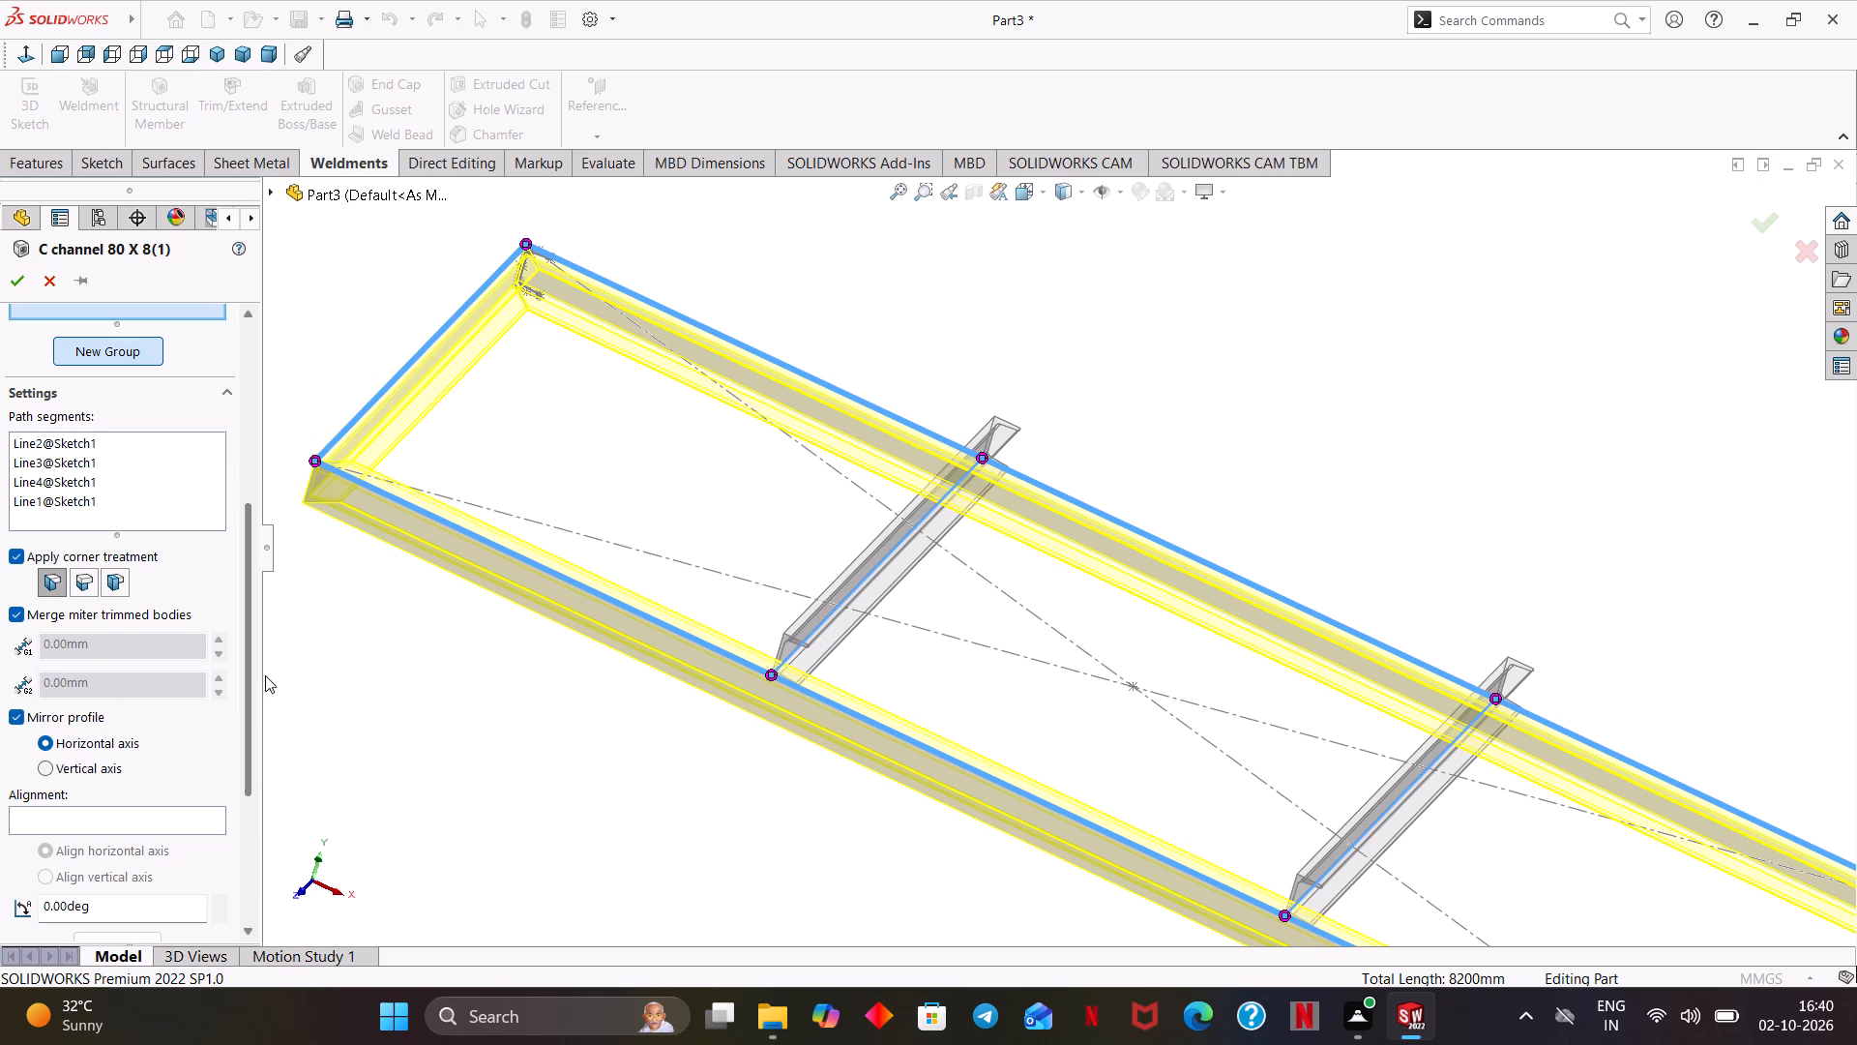
middle_drag(470, 652, 490, 642)
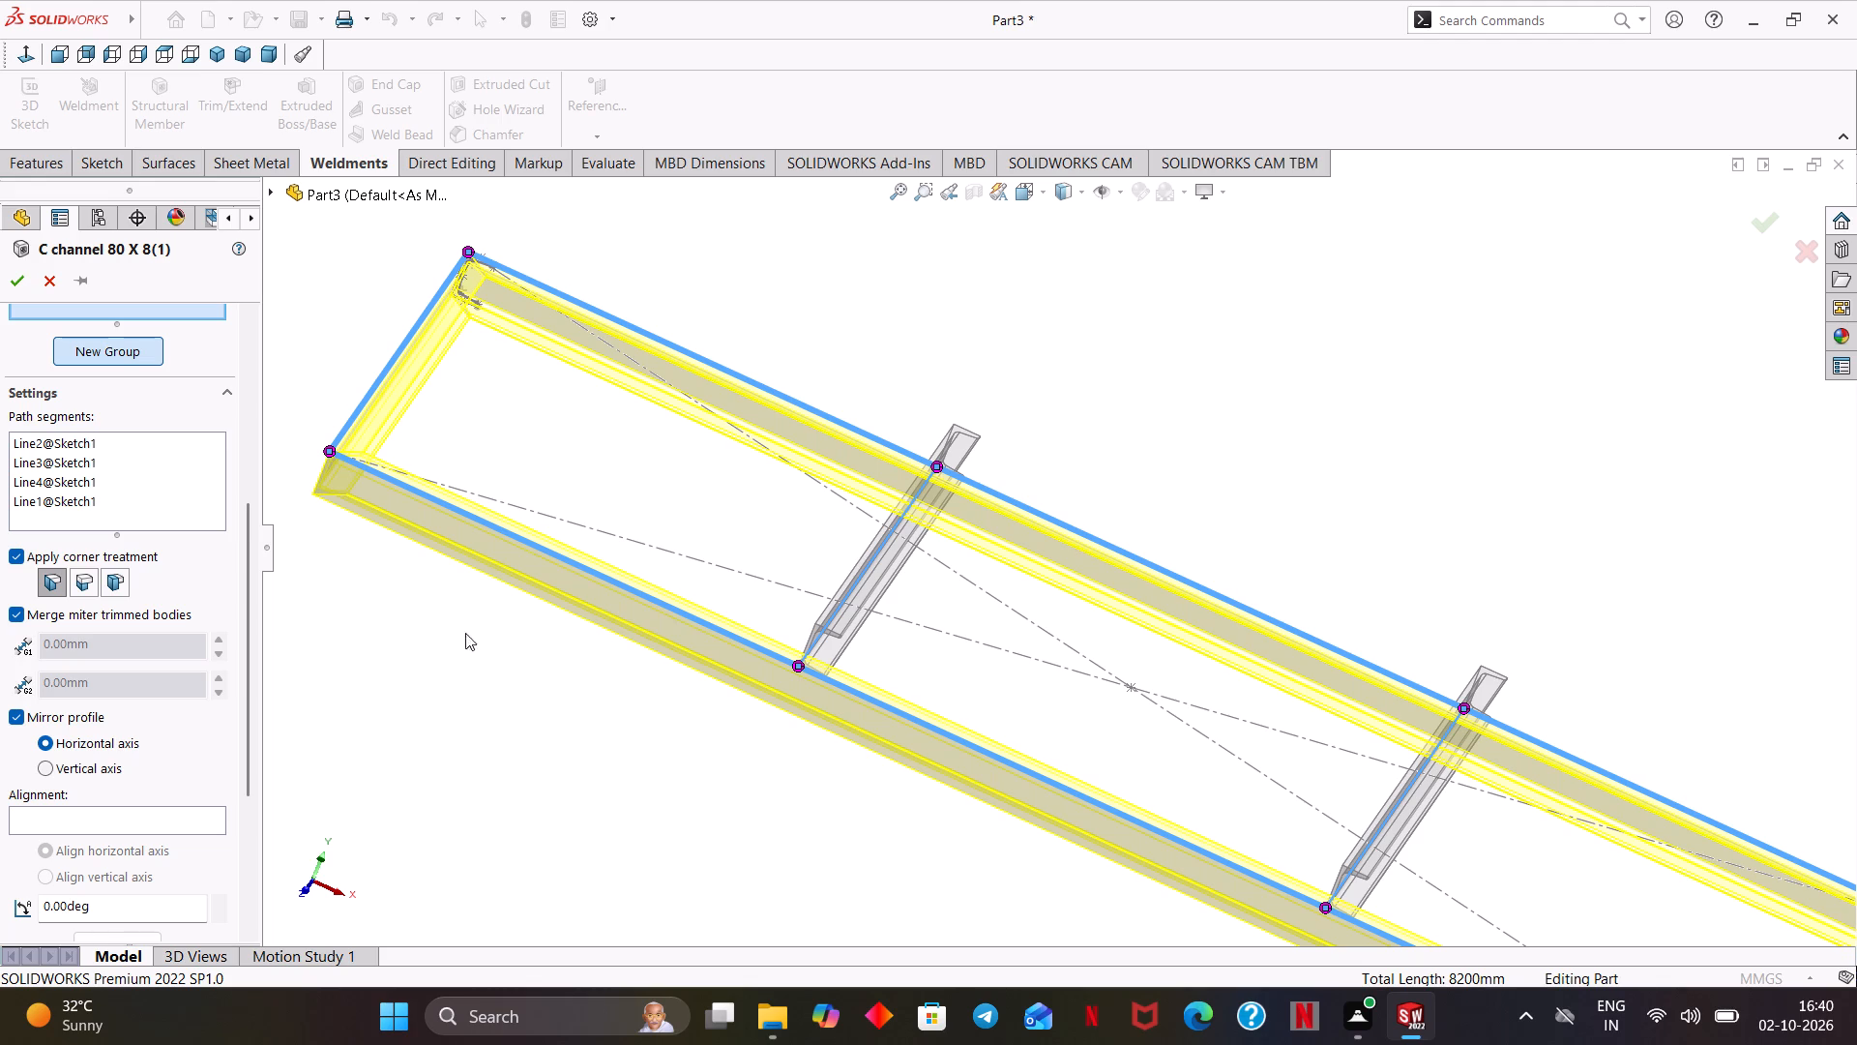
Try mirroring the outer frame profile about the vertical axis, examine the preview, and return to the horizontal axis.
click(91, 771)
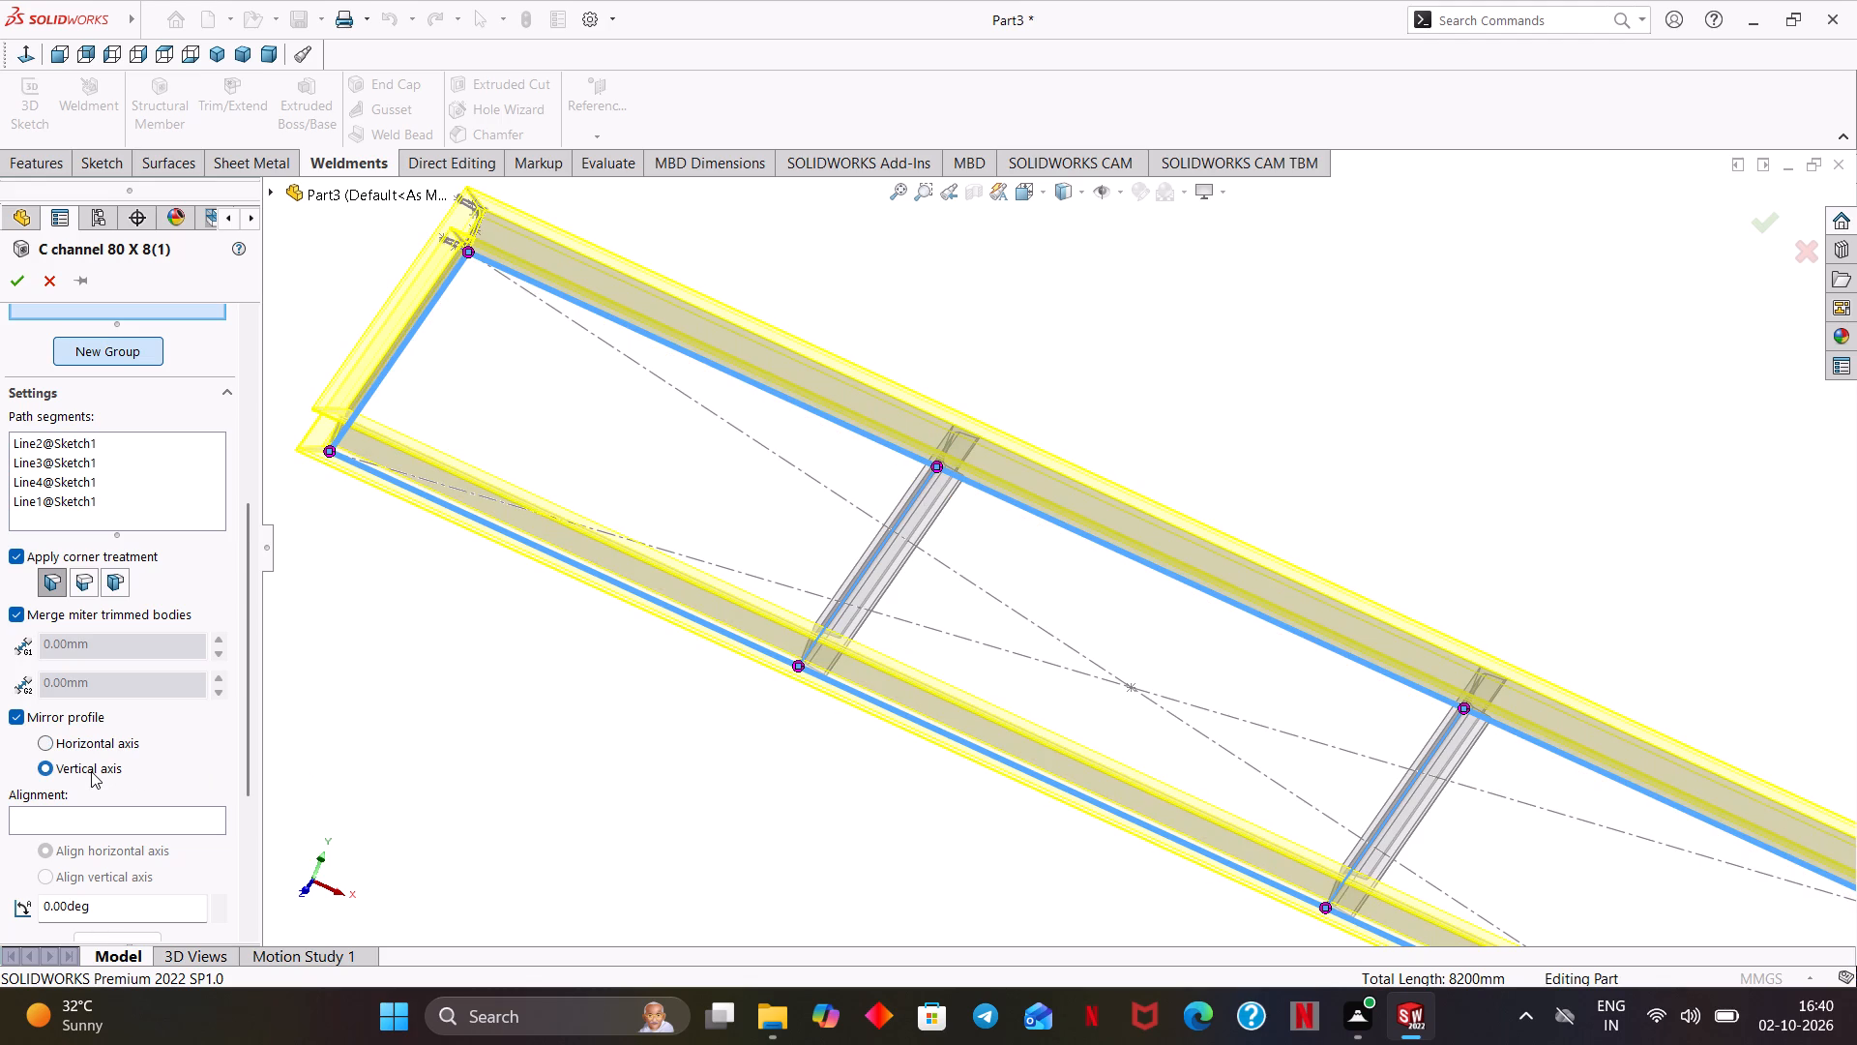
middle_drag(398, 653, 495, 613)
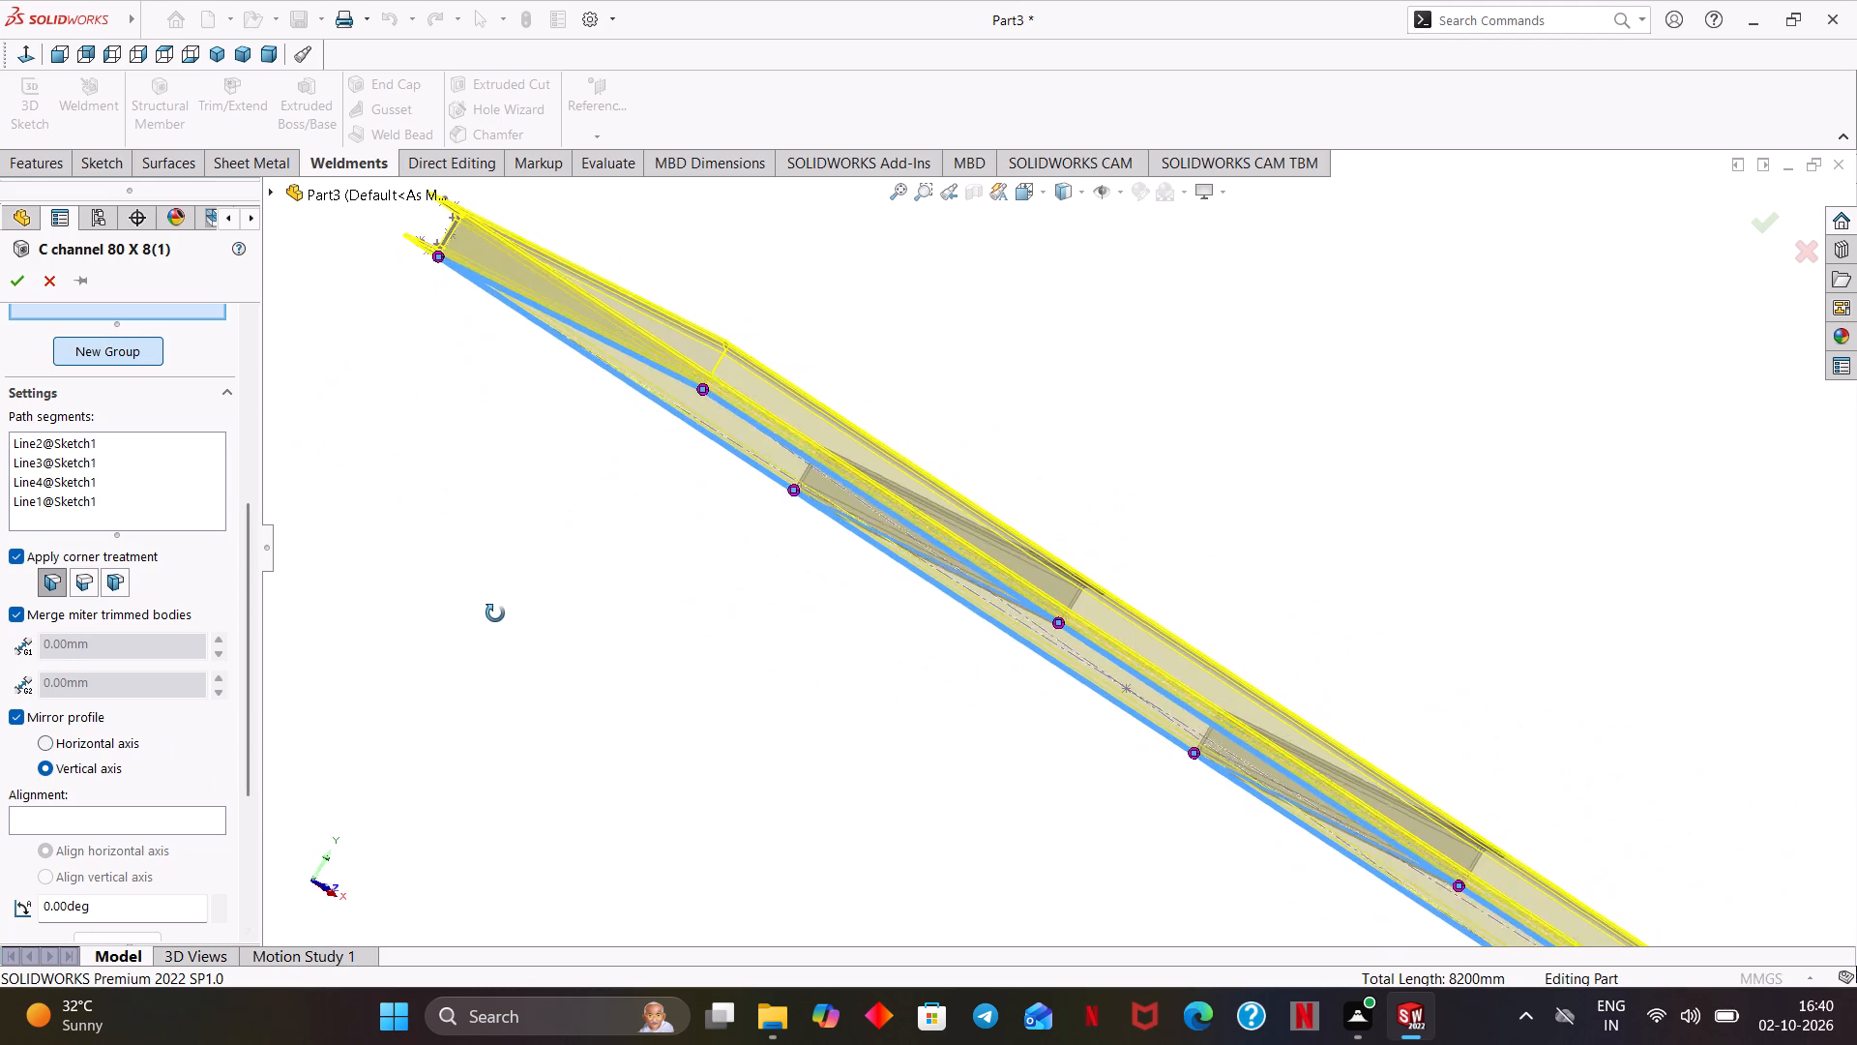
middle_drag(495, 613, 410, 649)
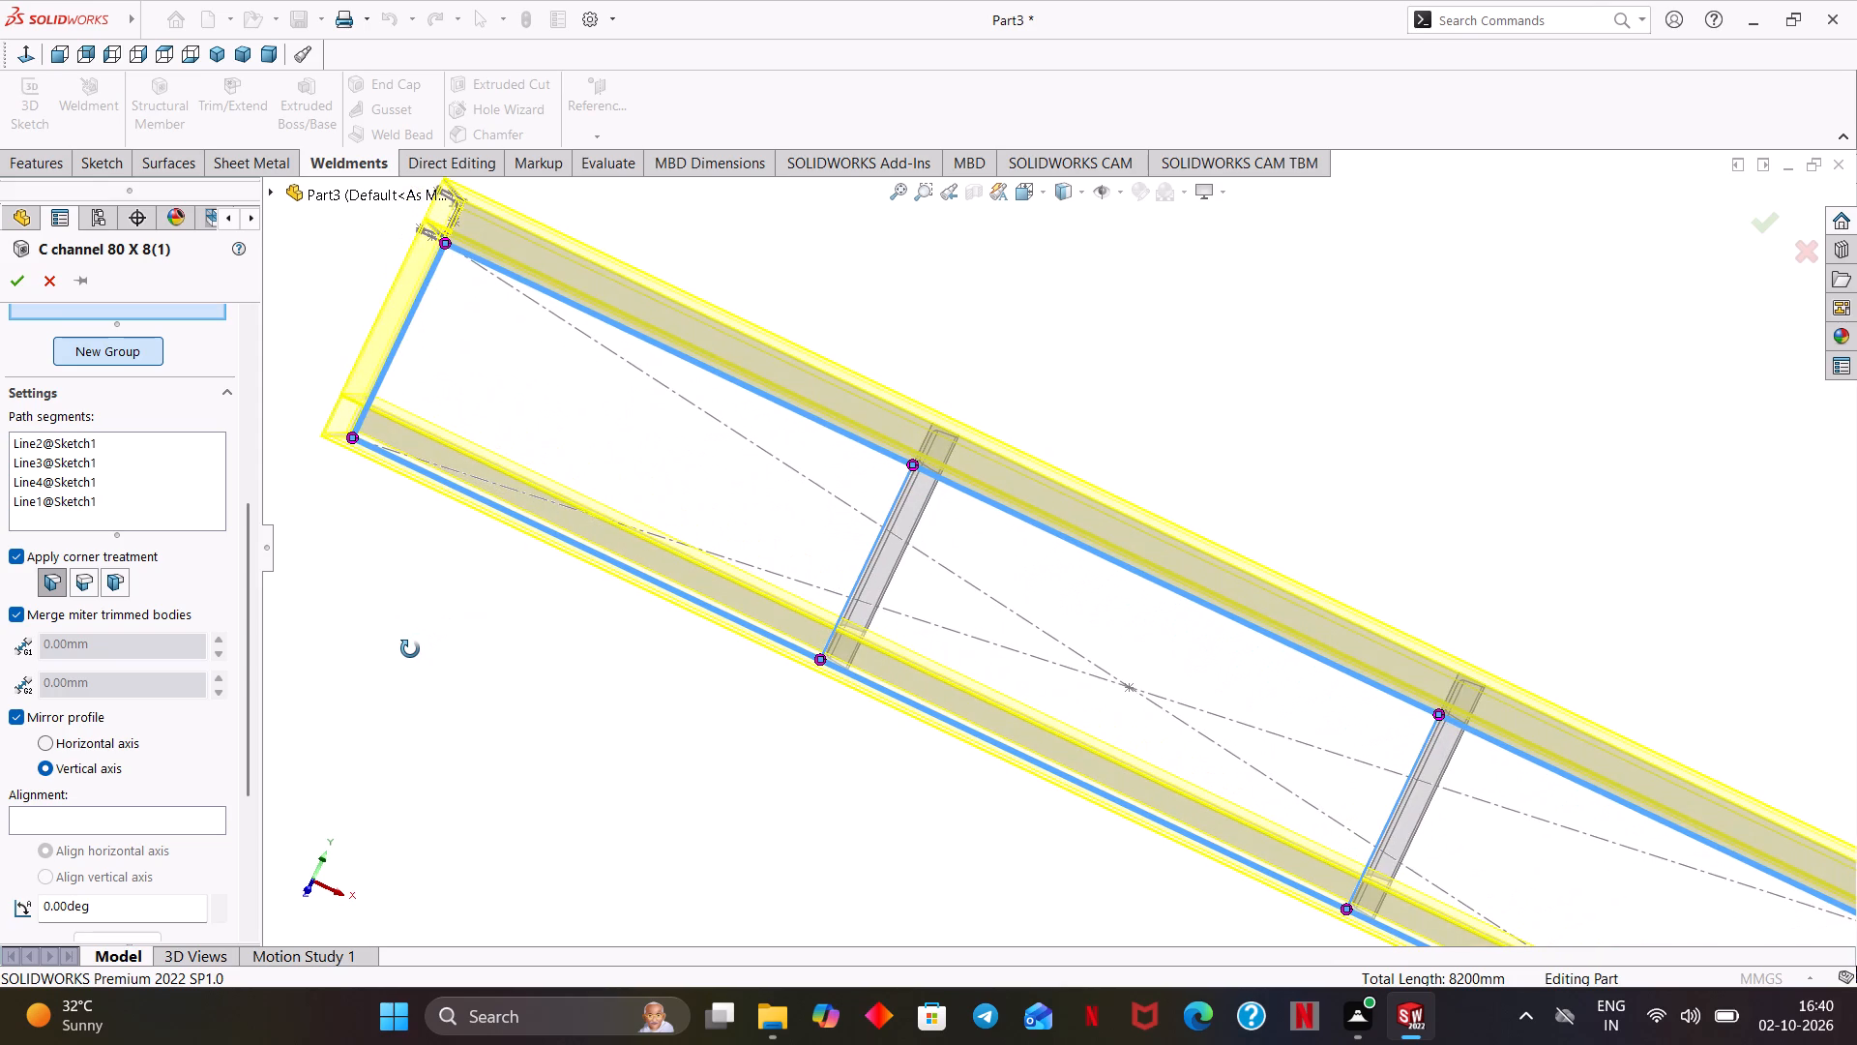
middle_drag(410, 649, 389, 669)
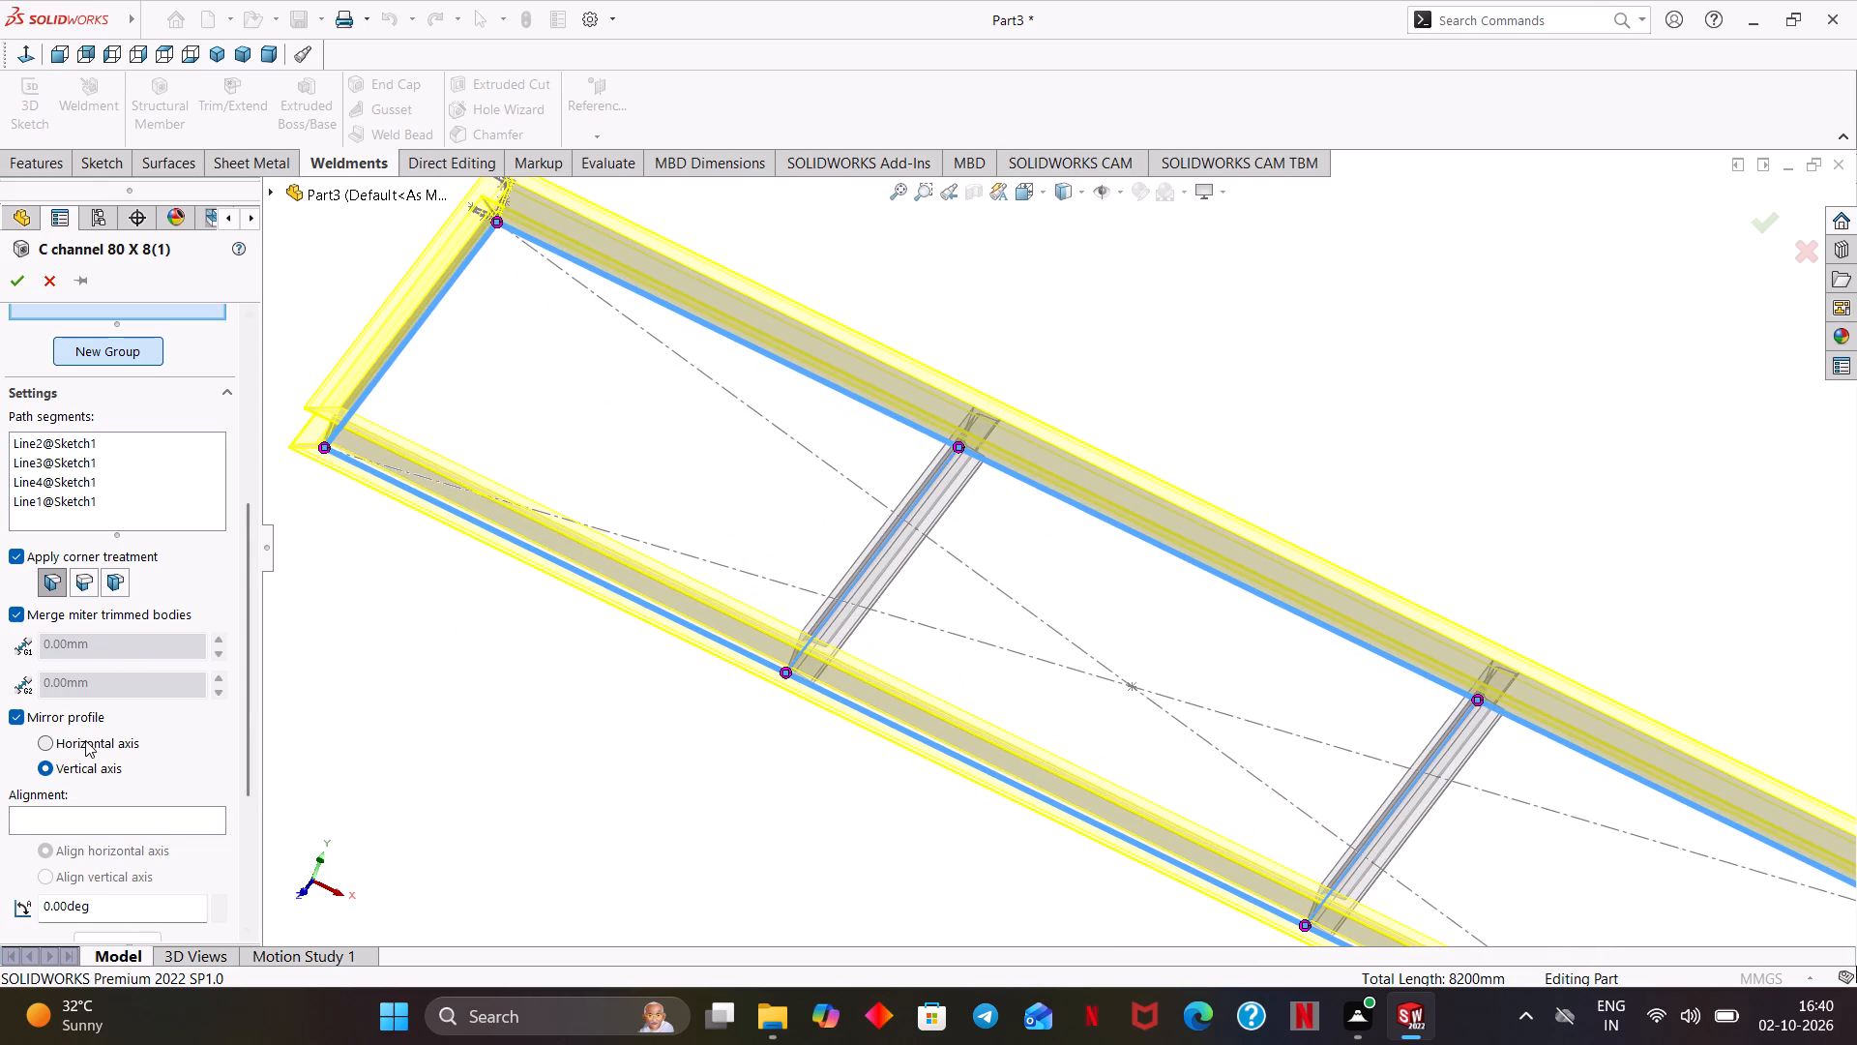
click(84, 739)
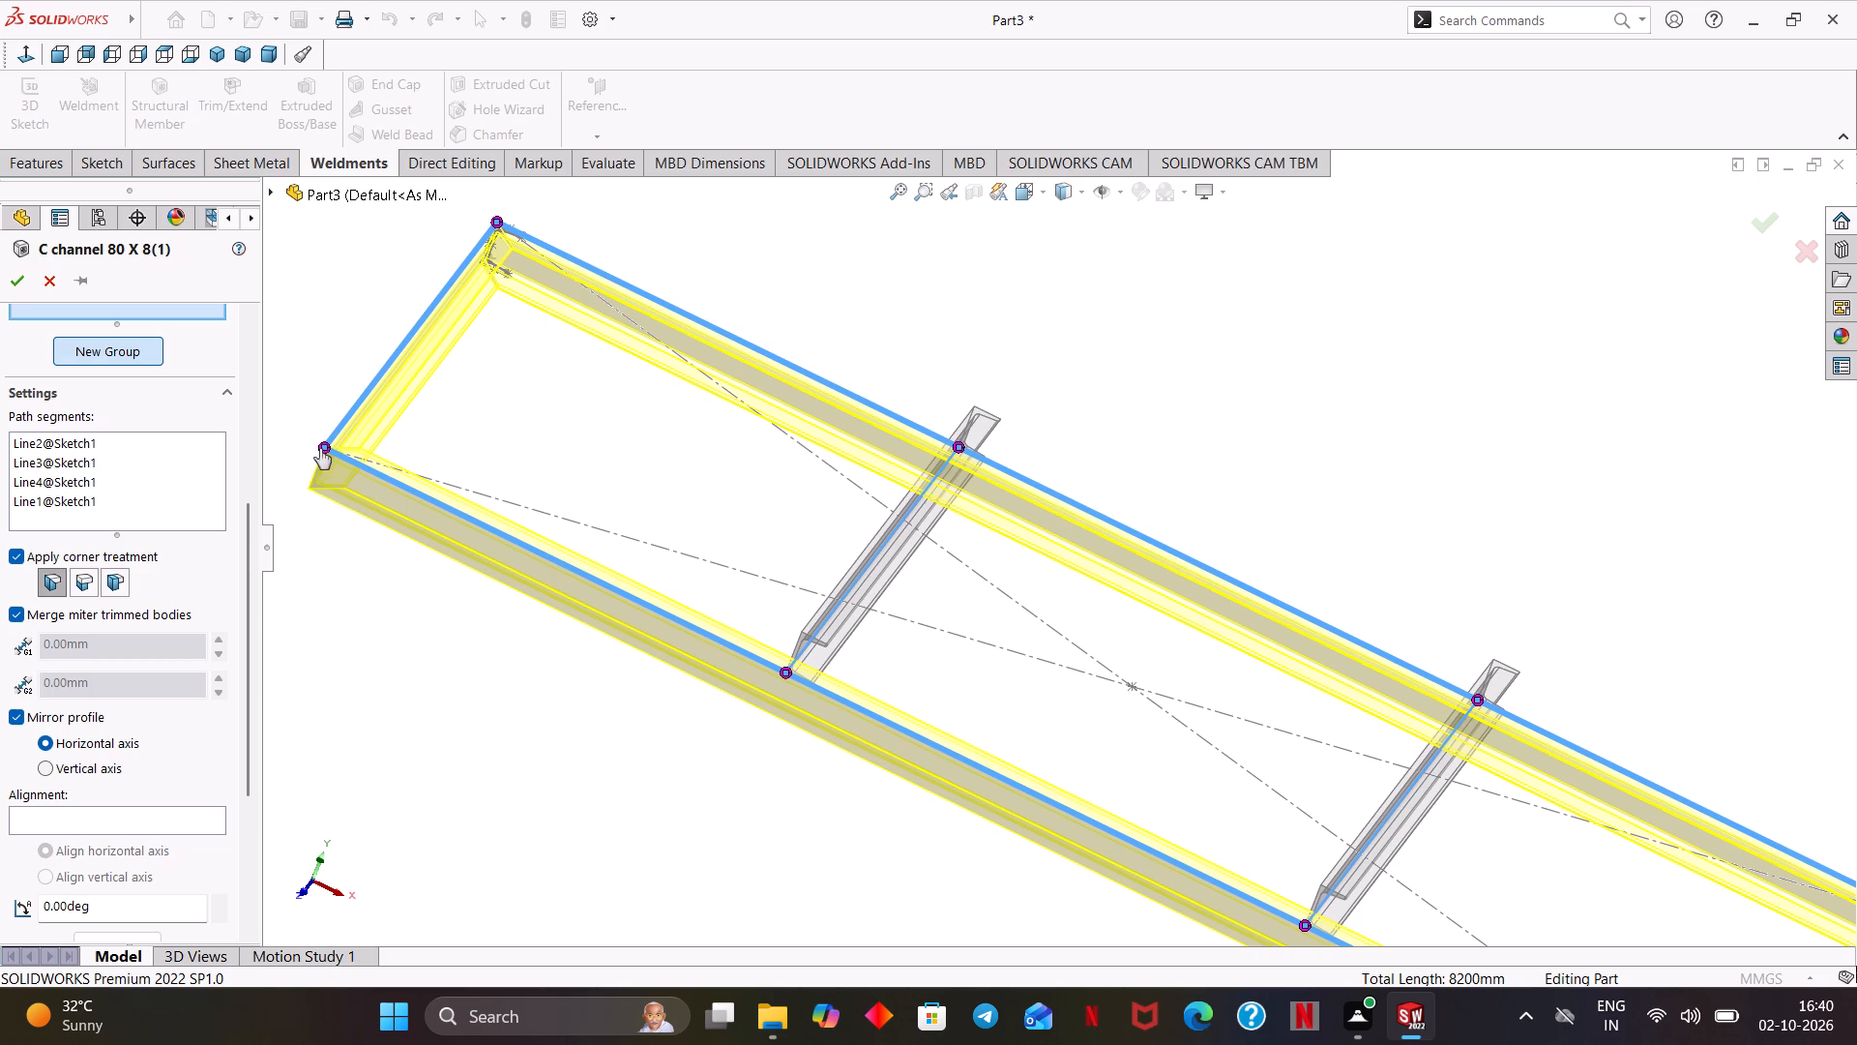
Turn off merging of miter trimmed bodies for the outer frame group and finish the structural member edit.
drag(322, 446, 277, 468)
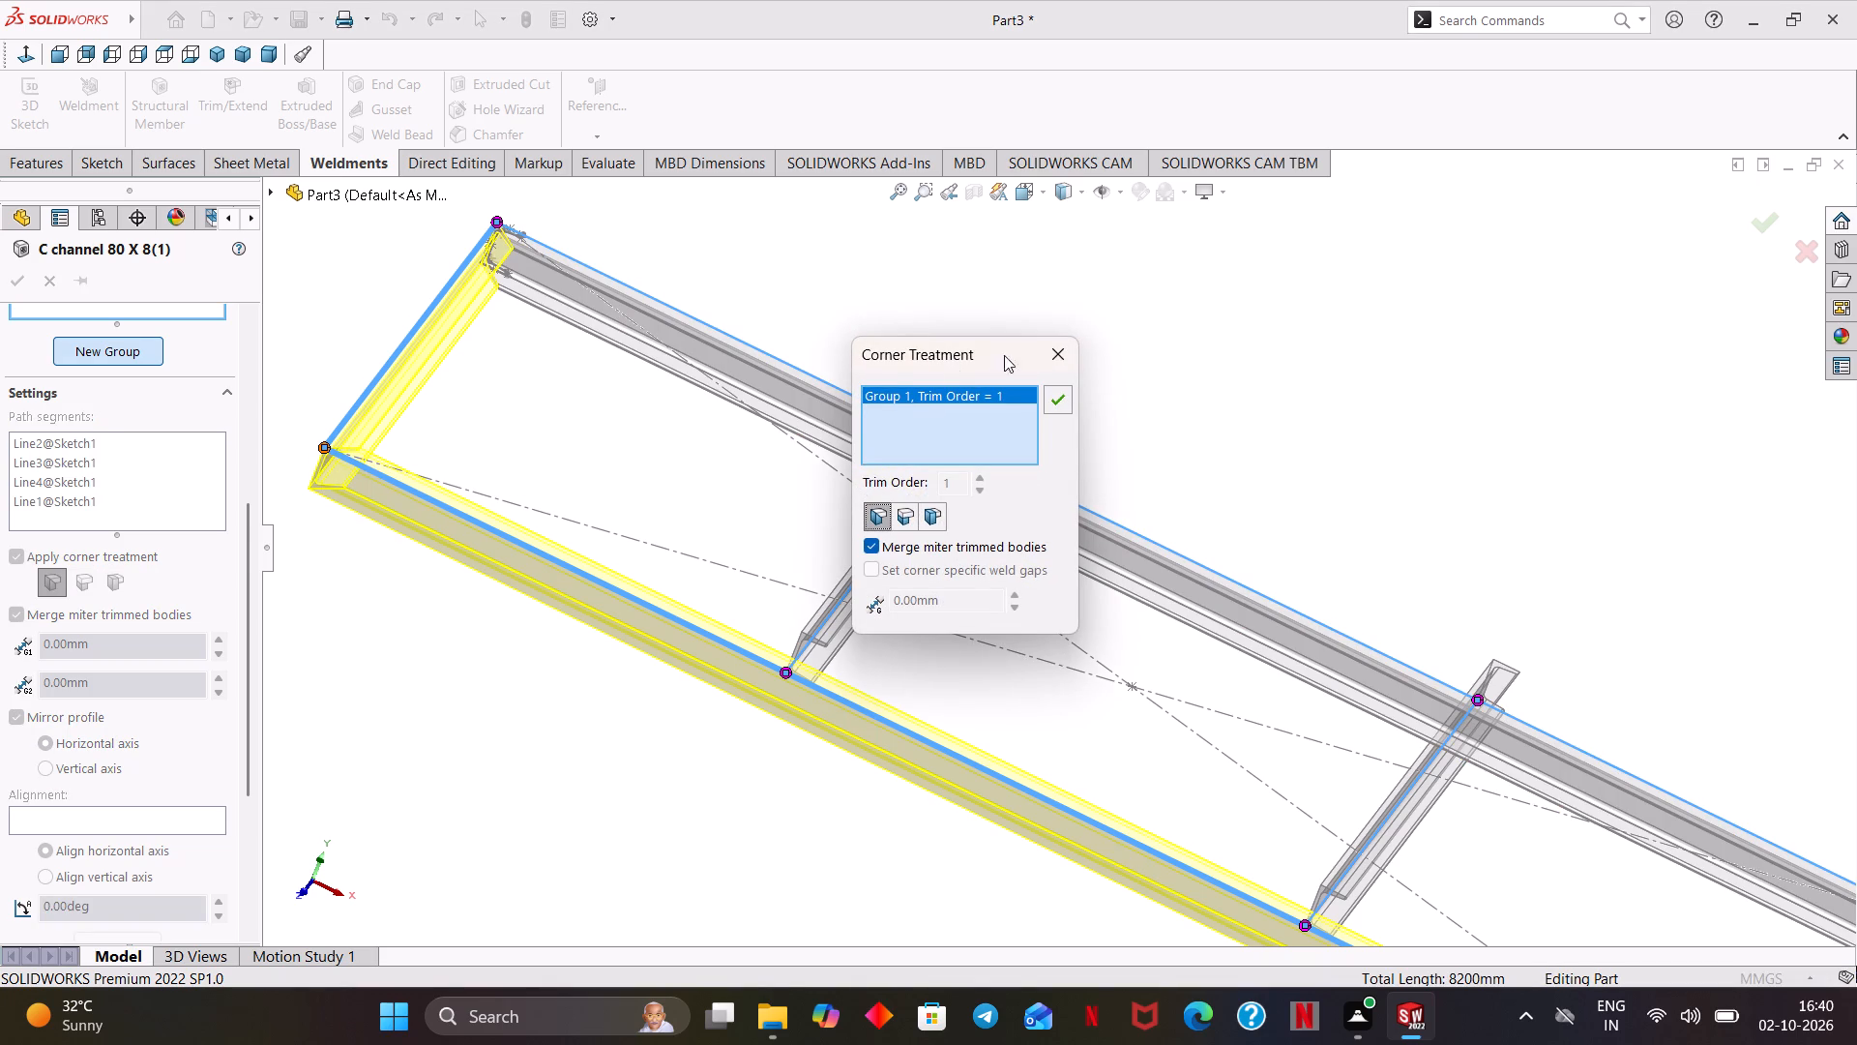
click(1056, 350)
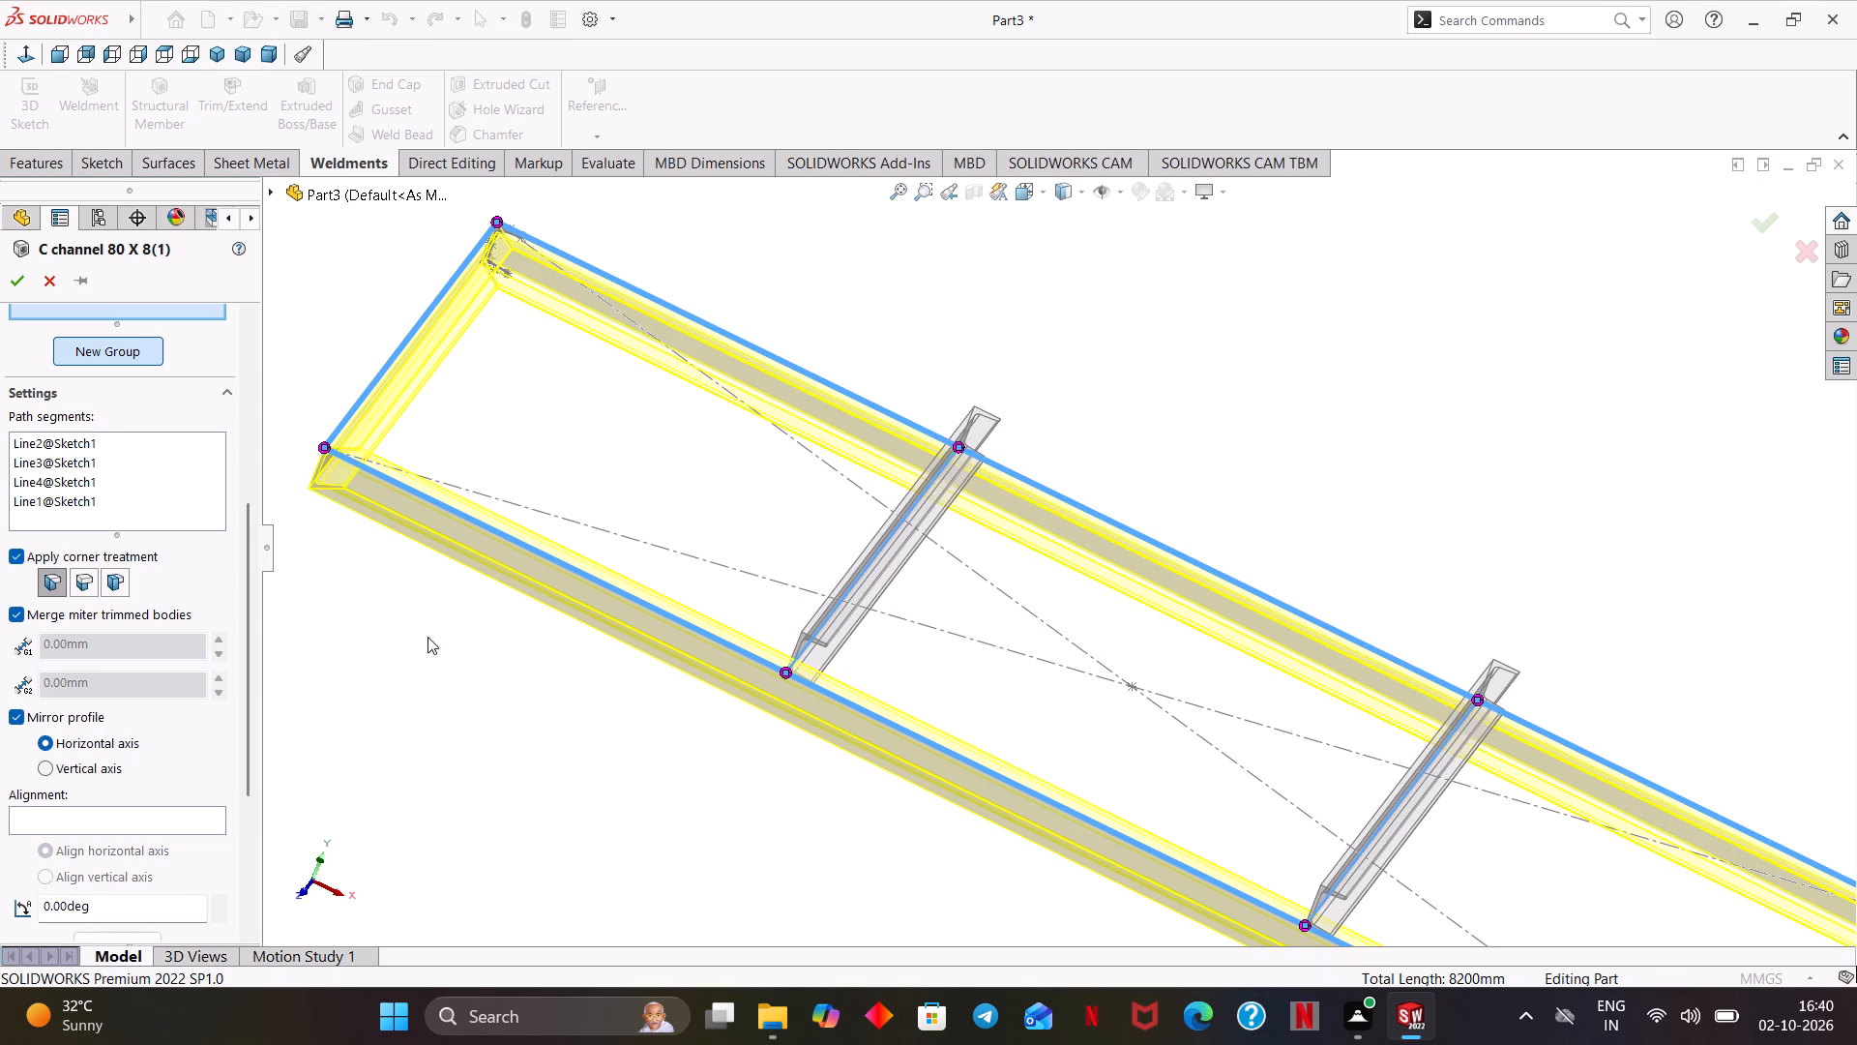
middle_drag(498, 670, 560, 615)
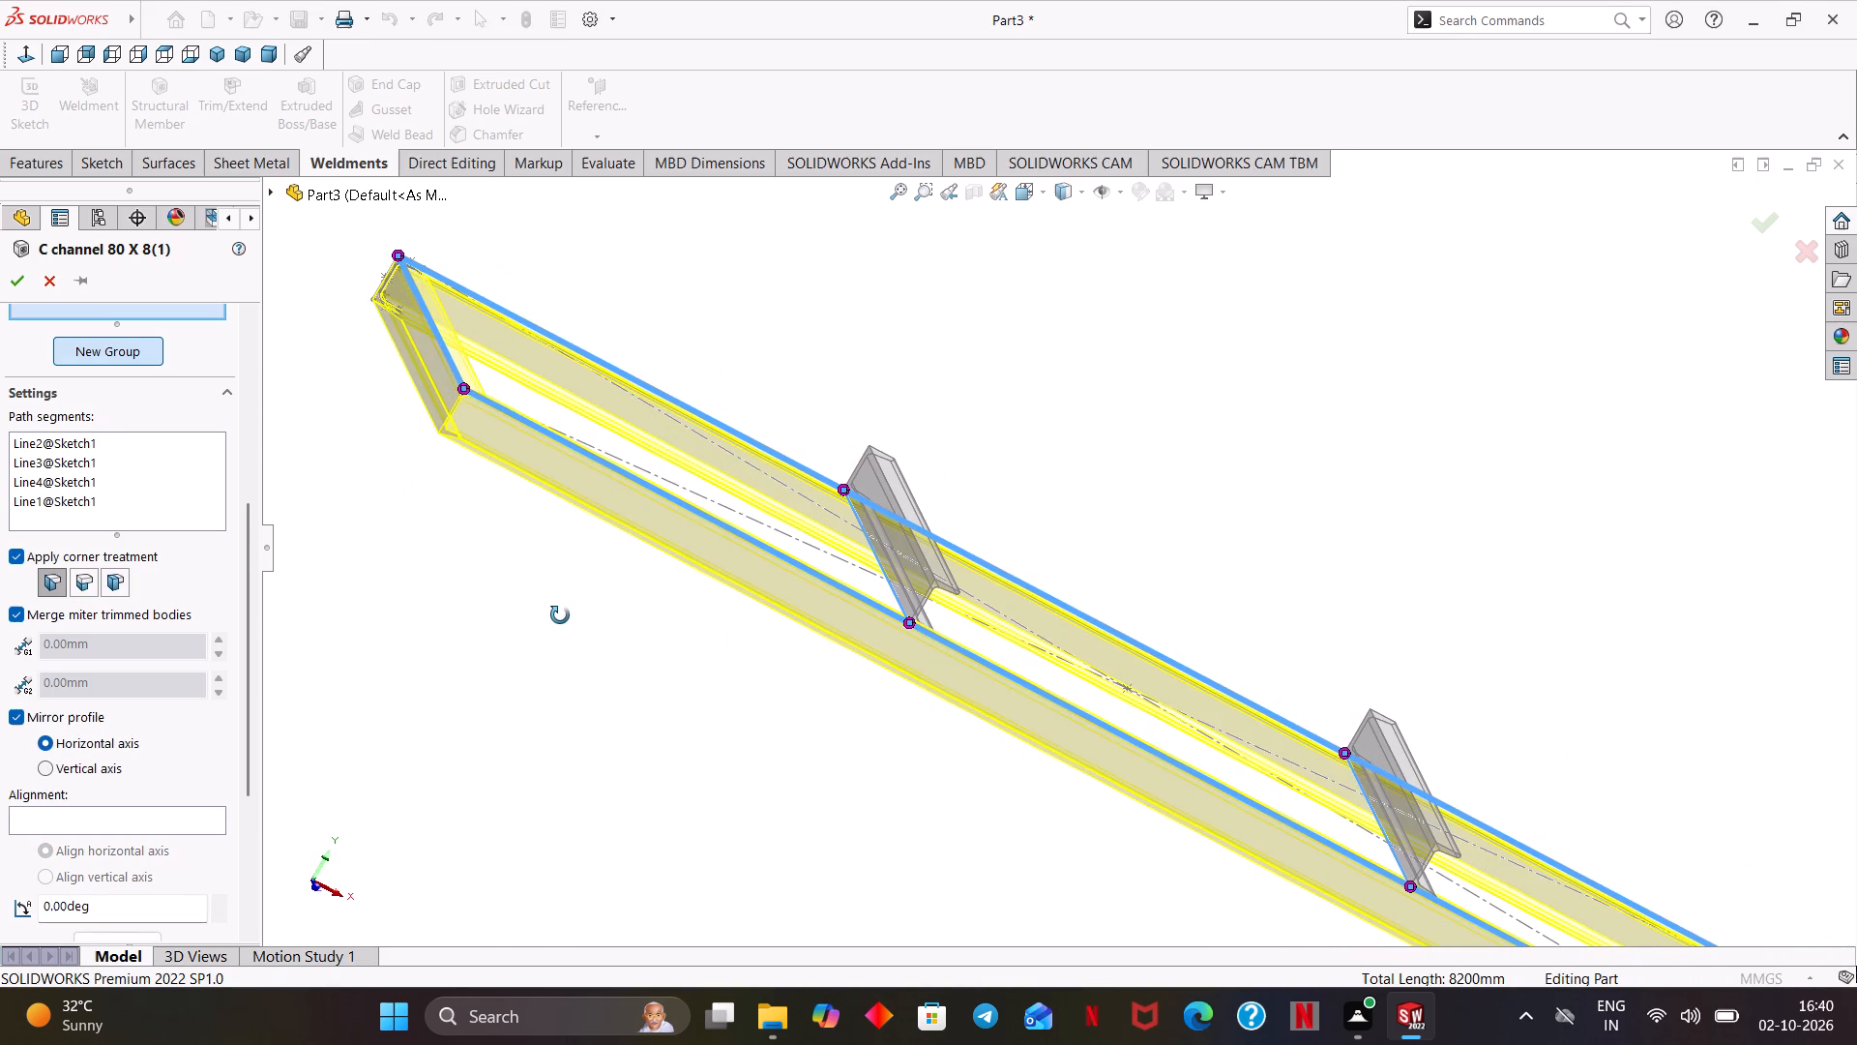
middle_drag(560, 615, 508, 662)
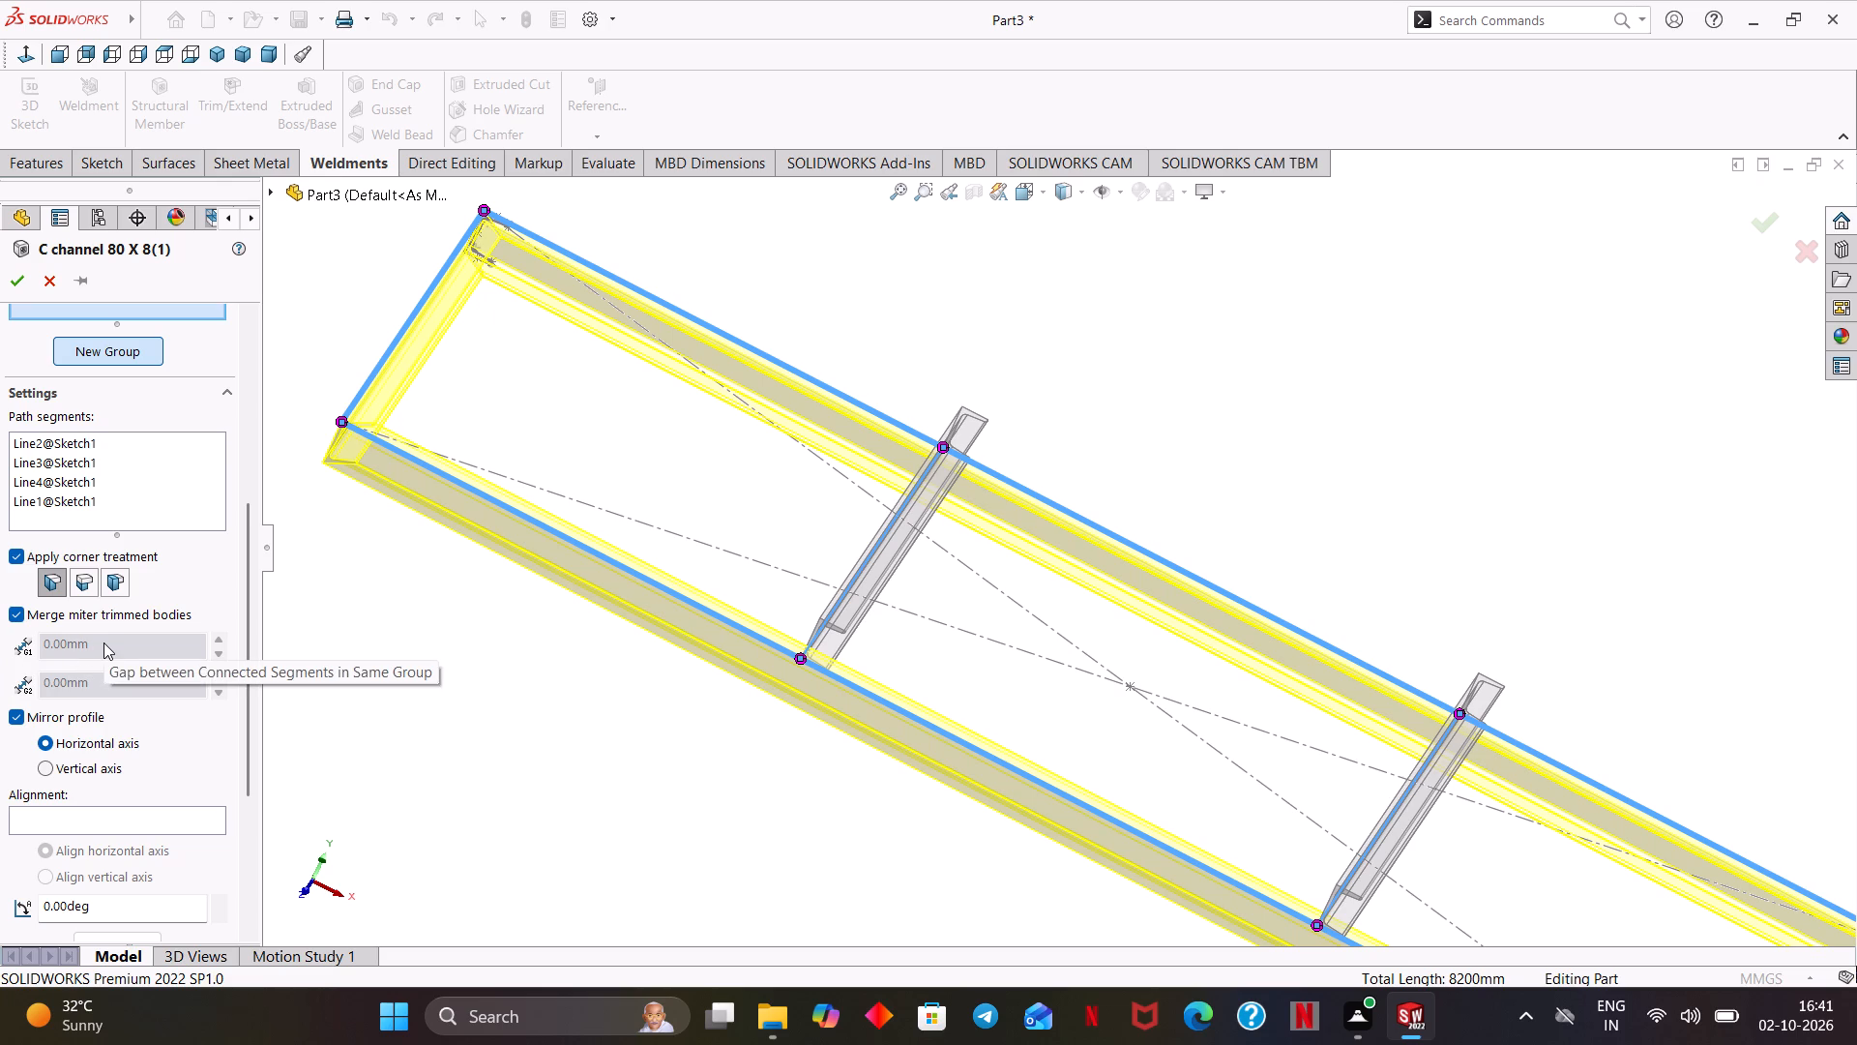
click(6, 613)
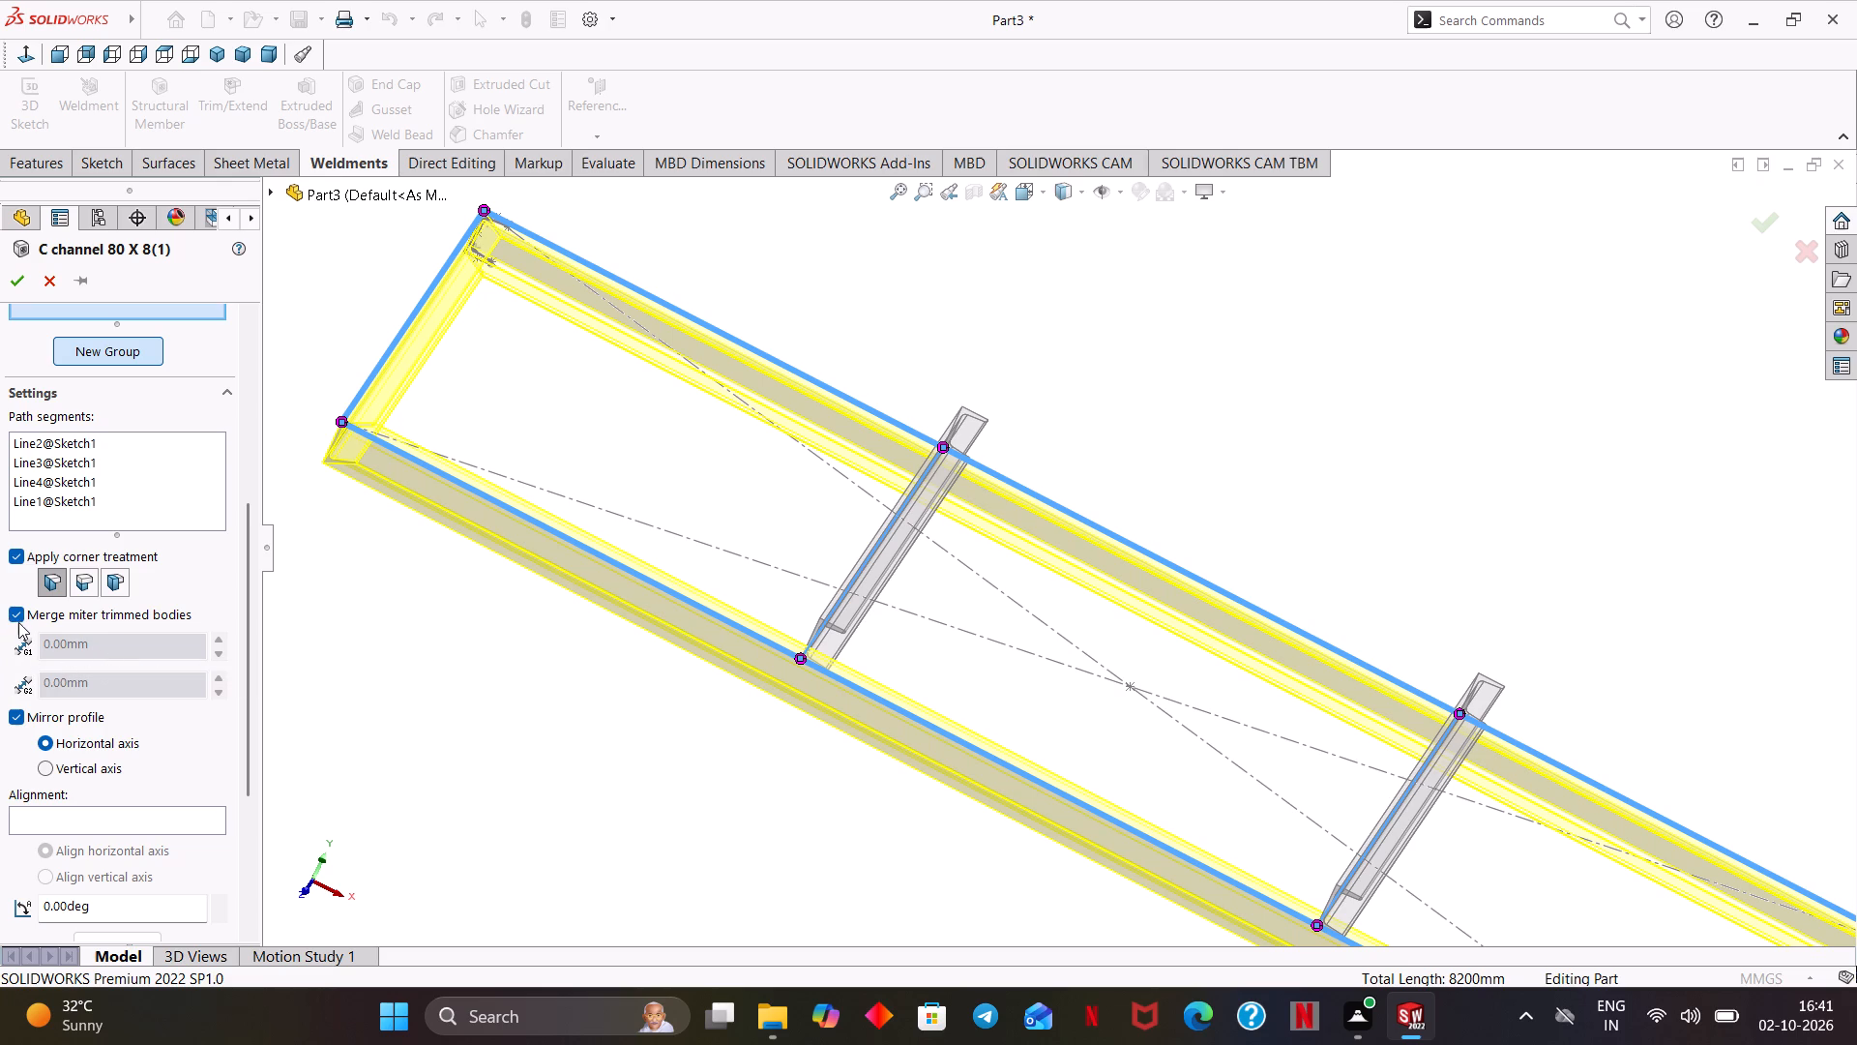
click(20, 621)
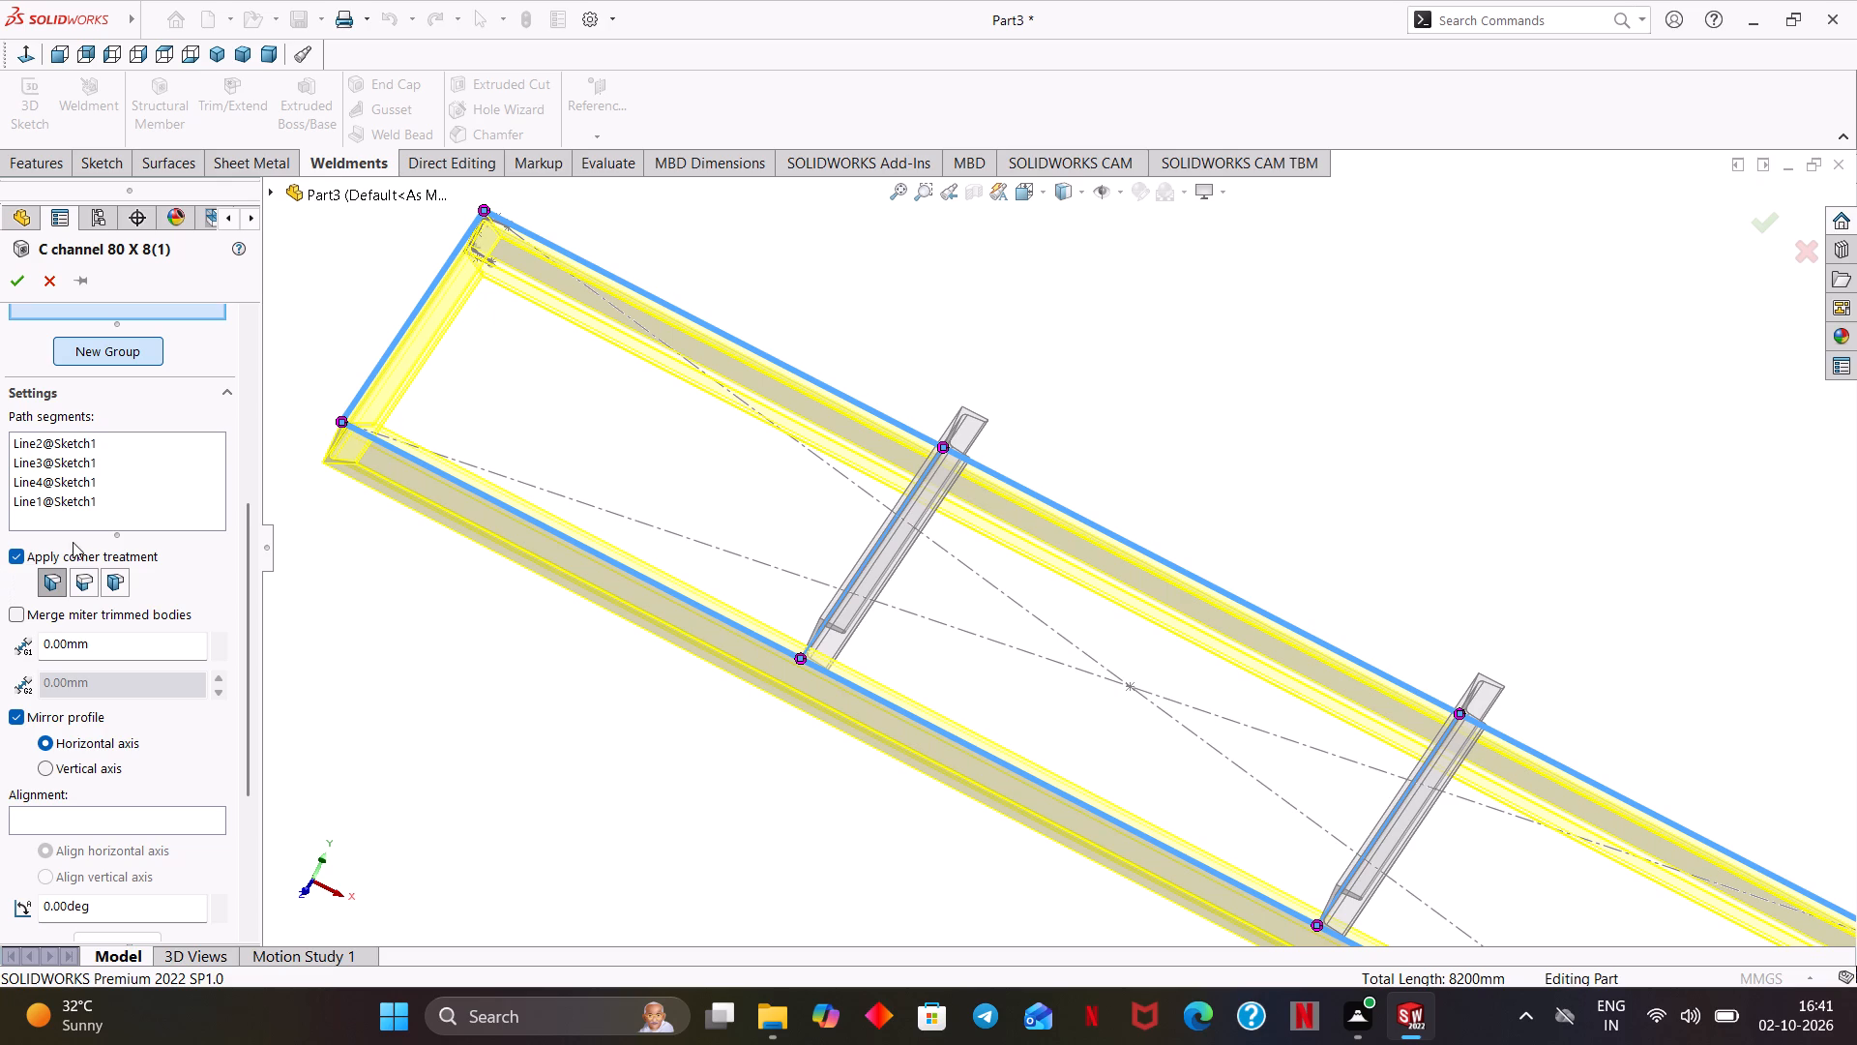
click(10, 275)
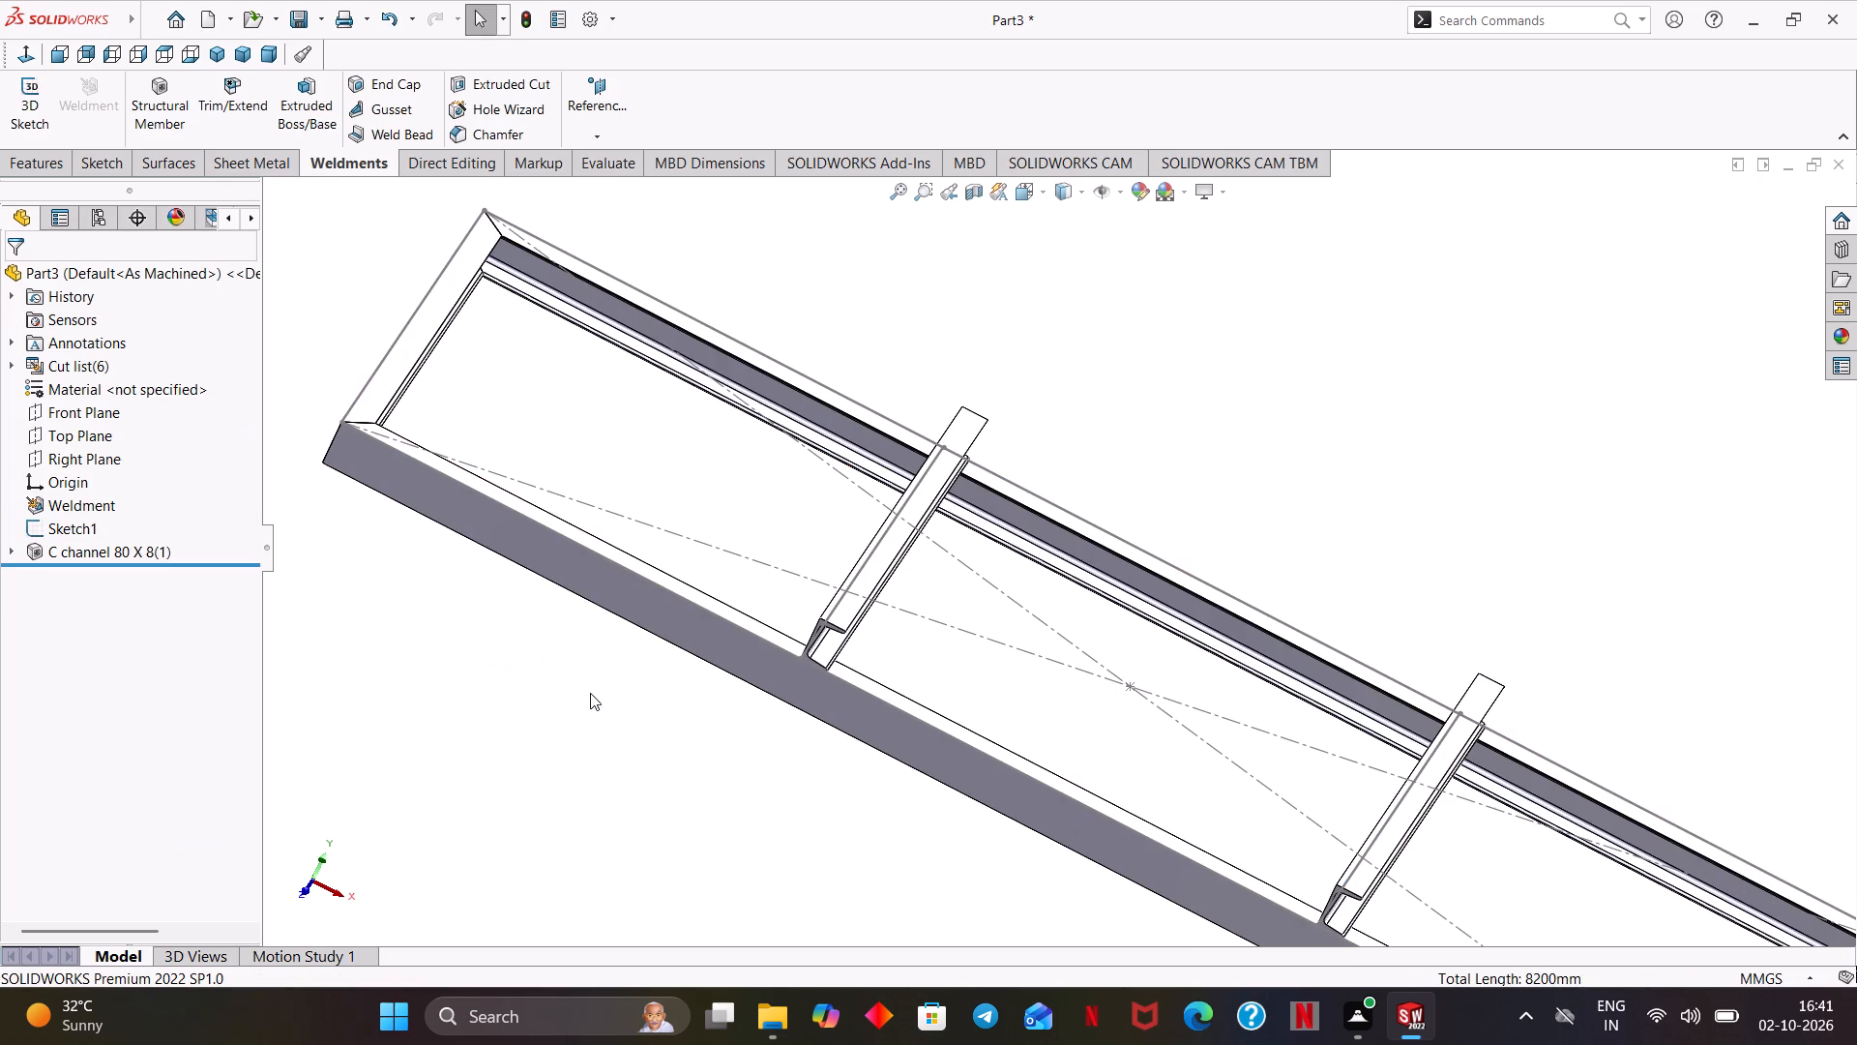
Edit the c channel structural member again and mirror the cross member group's profile about the horizontal axis.
middle_drag(633, 698, 536, 780)
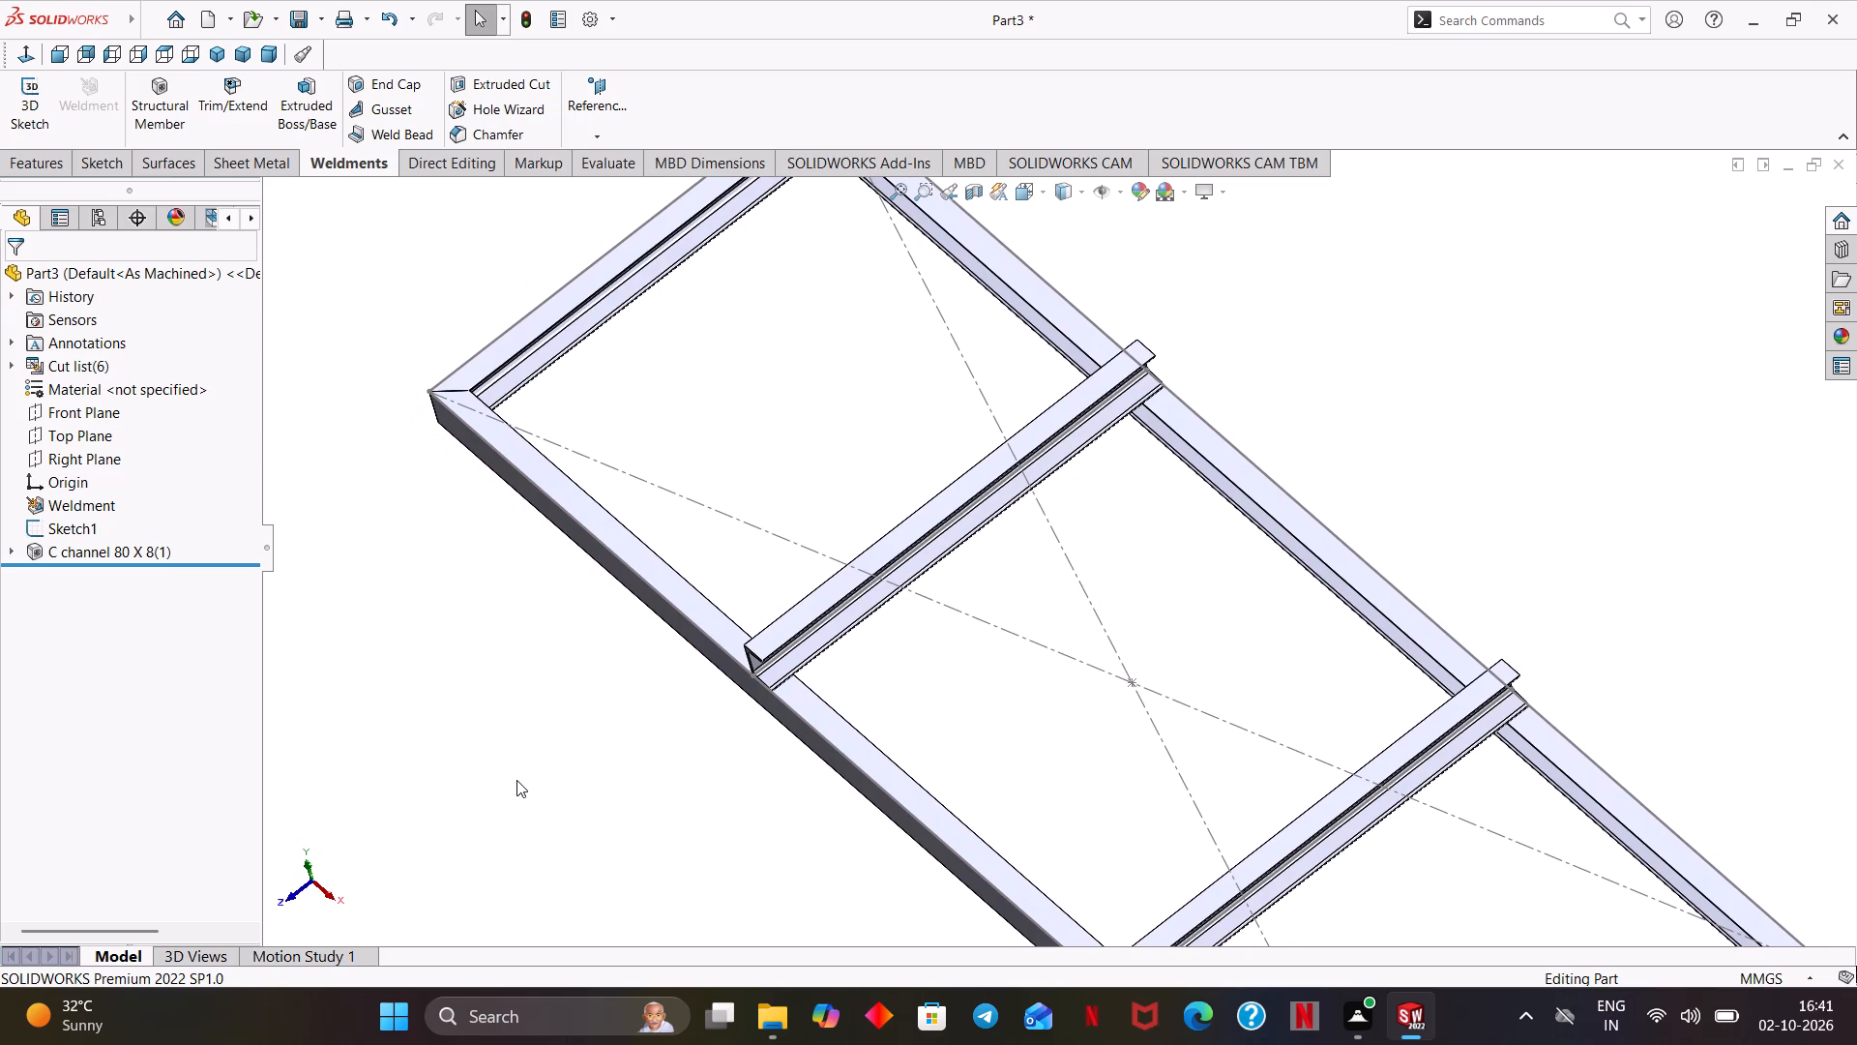
middle_drag(663, 749, 740, 660)
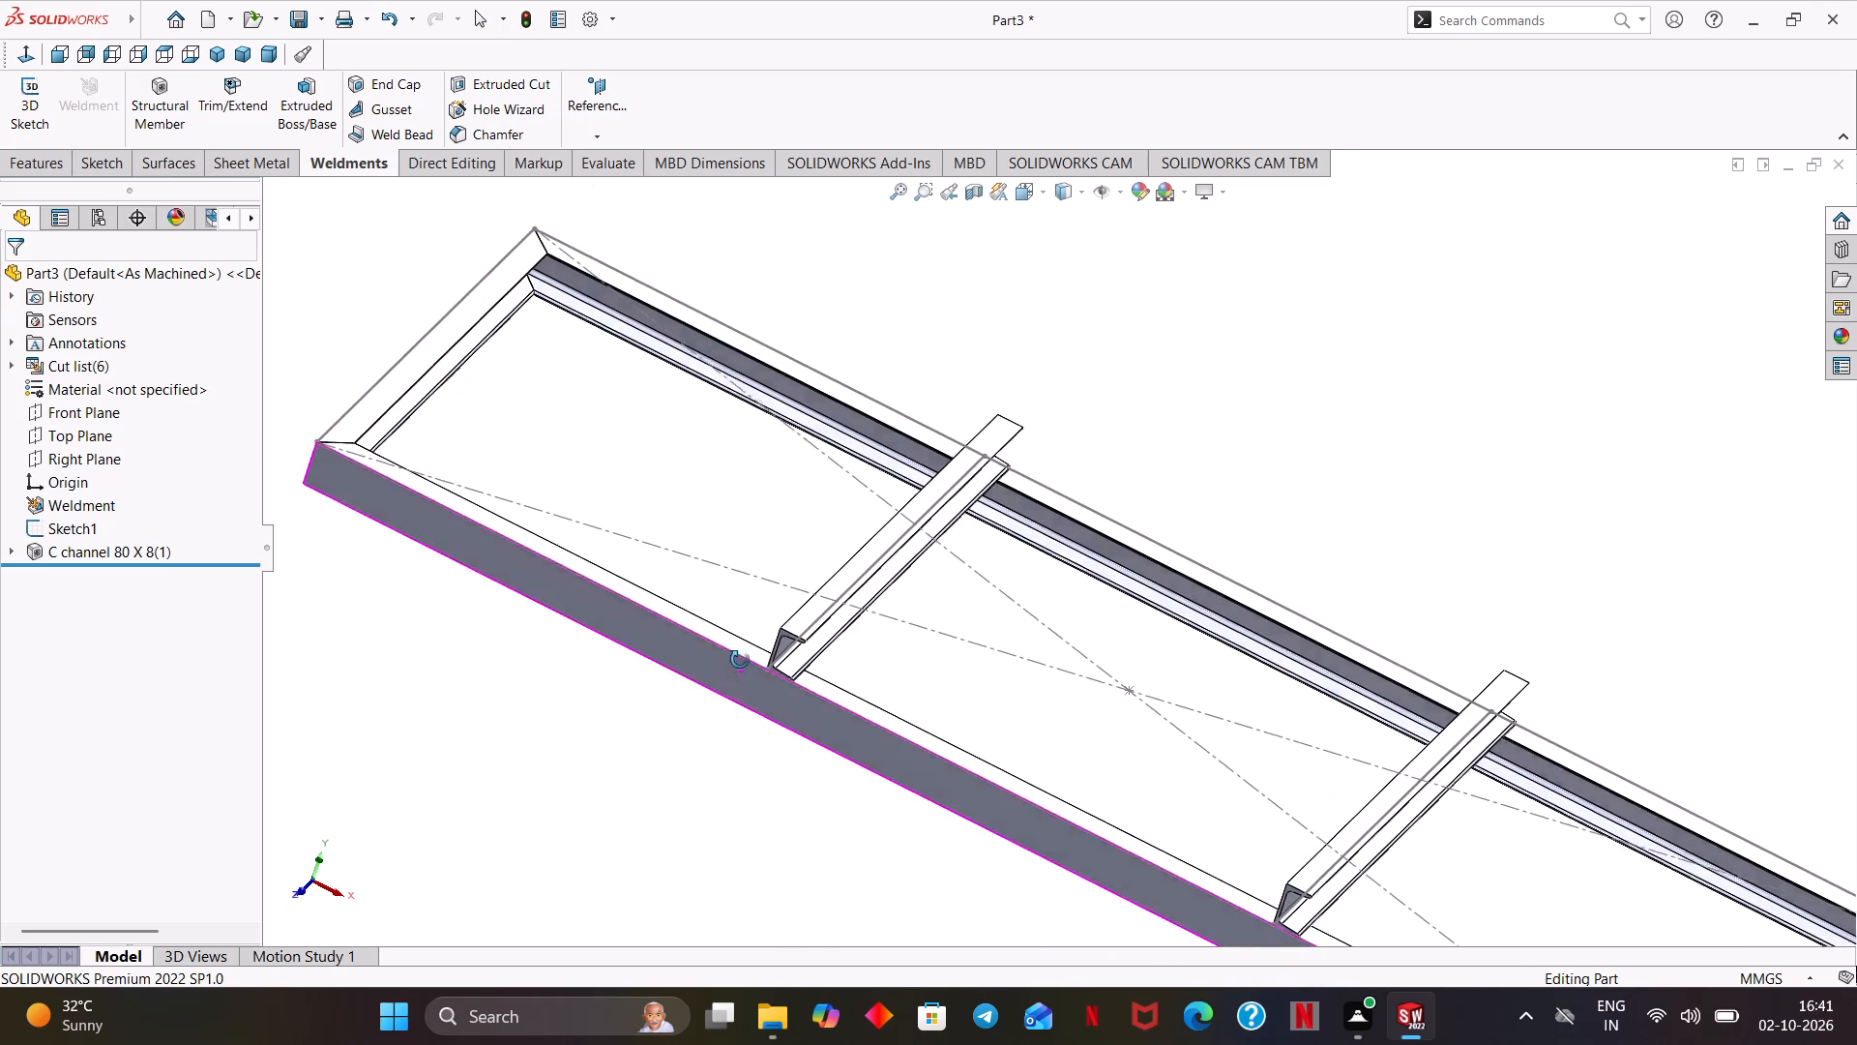
middle_drag(740, 660, 739, 660)
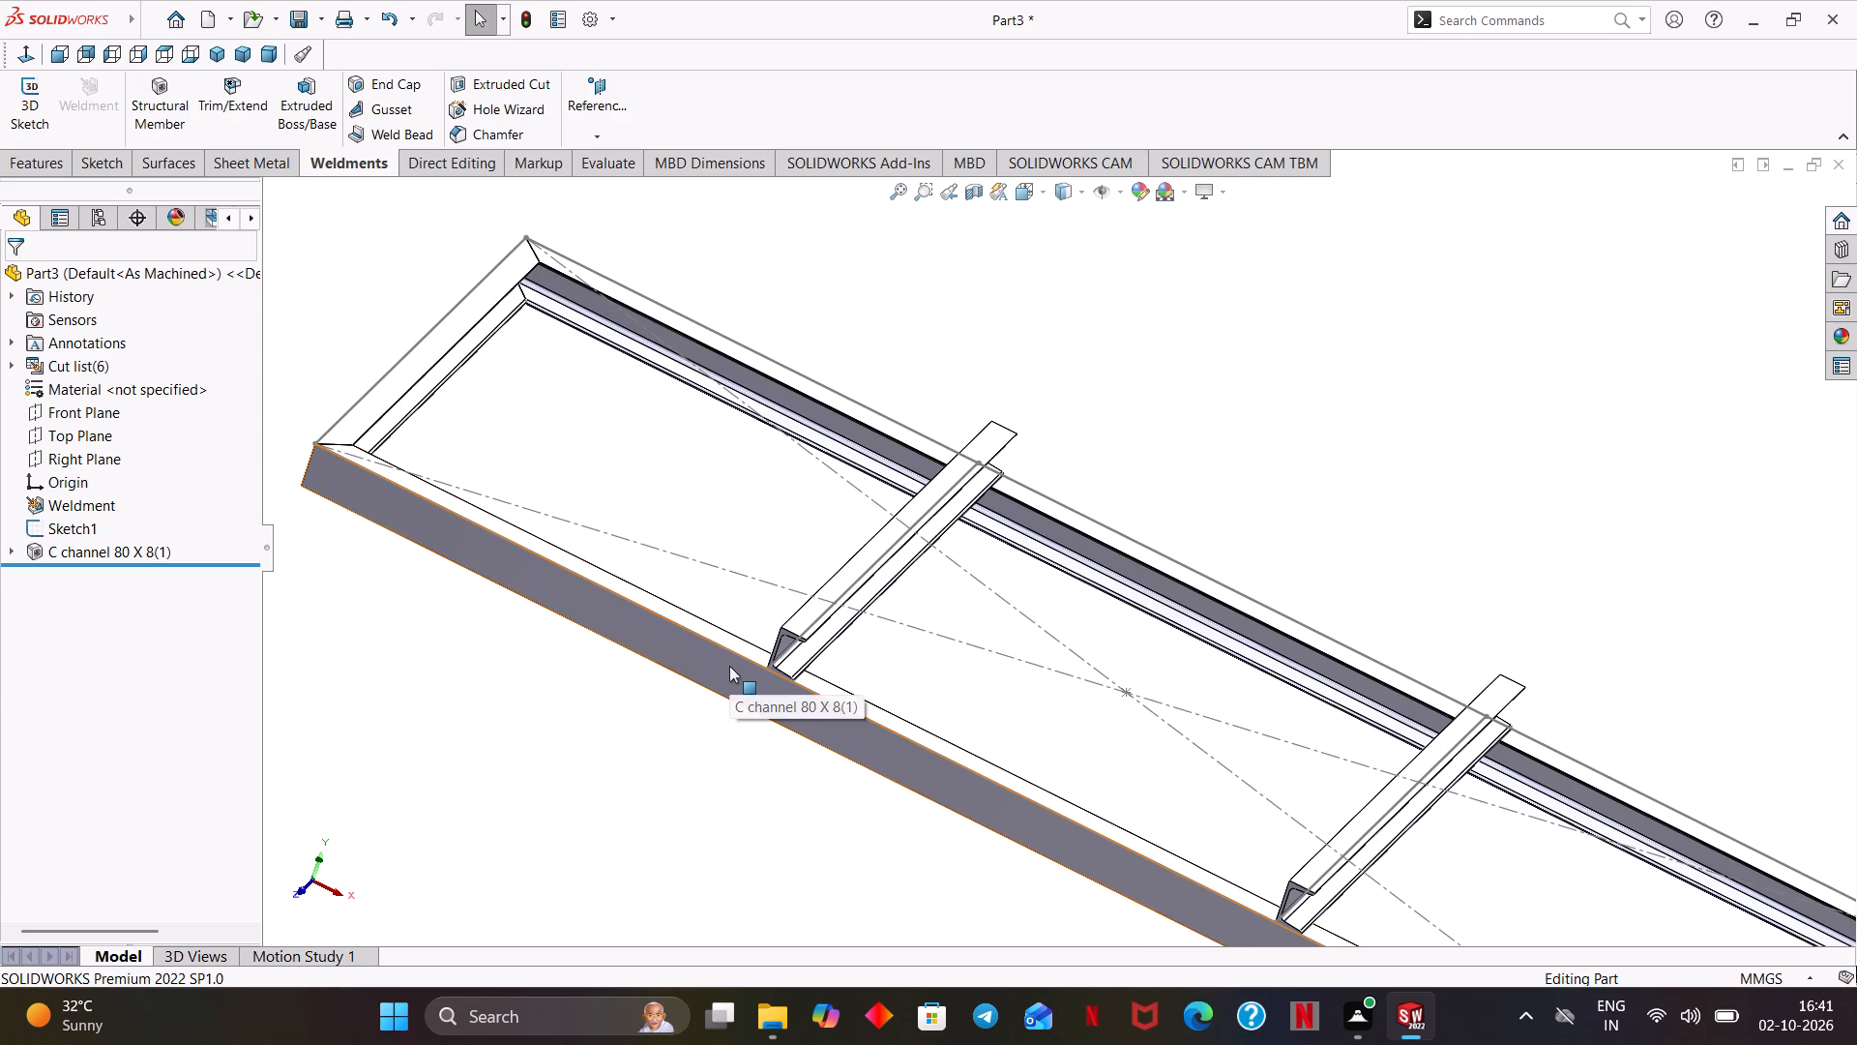
middle_drag(742, 745, 720, 792)
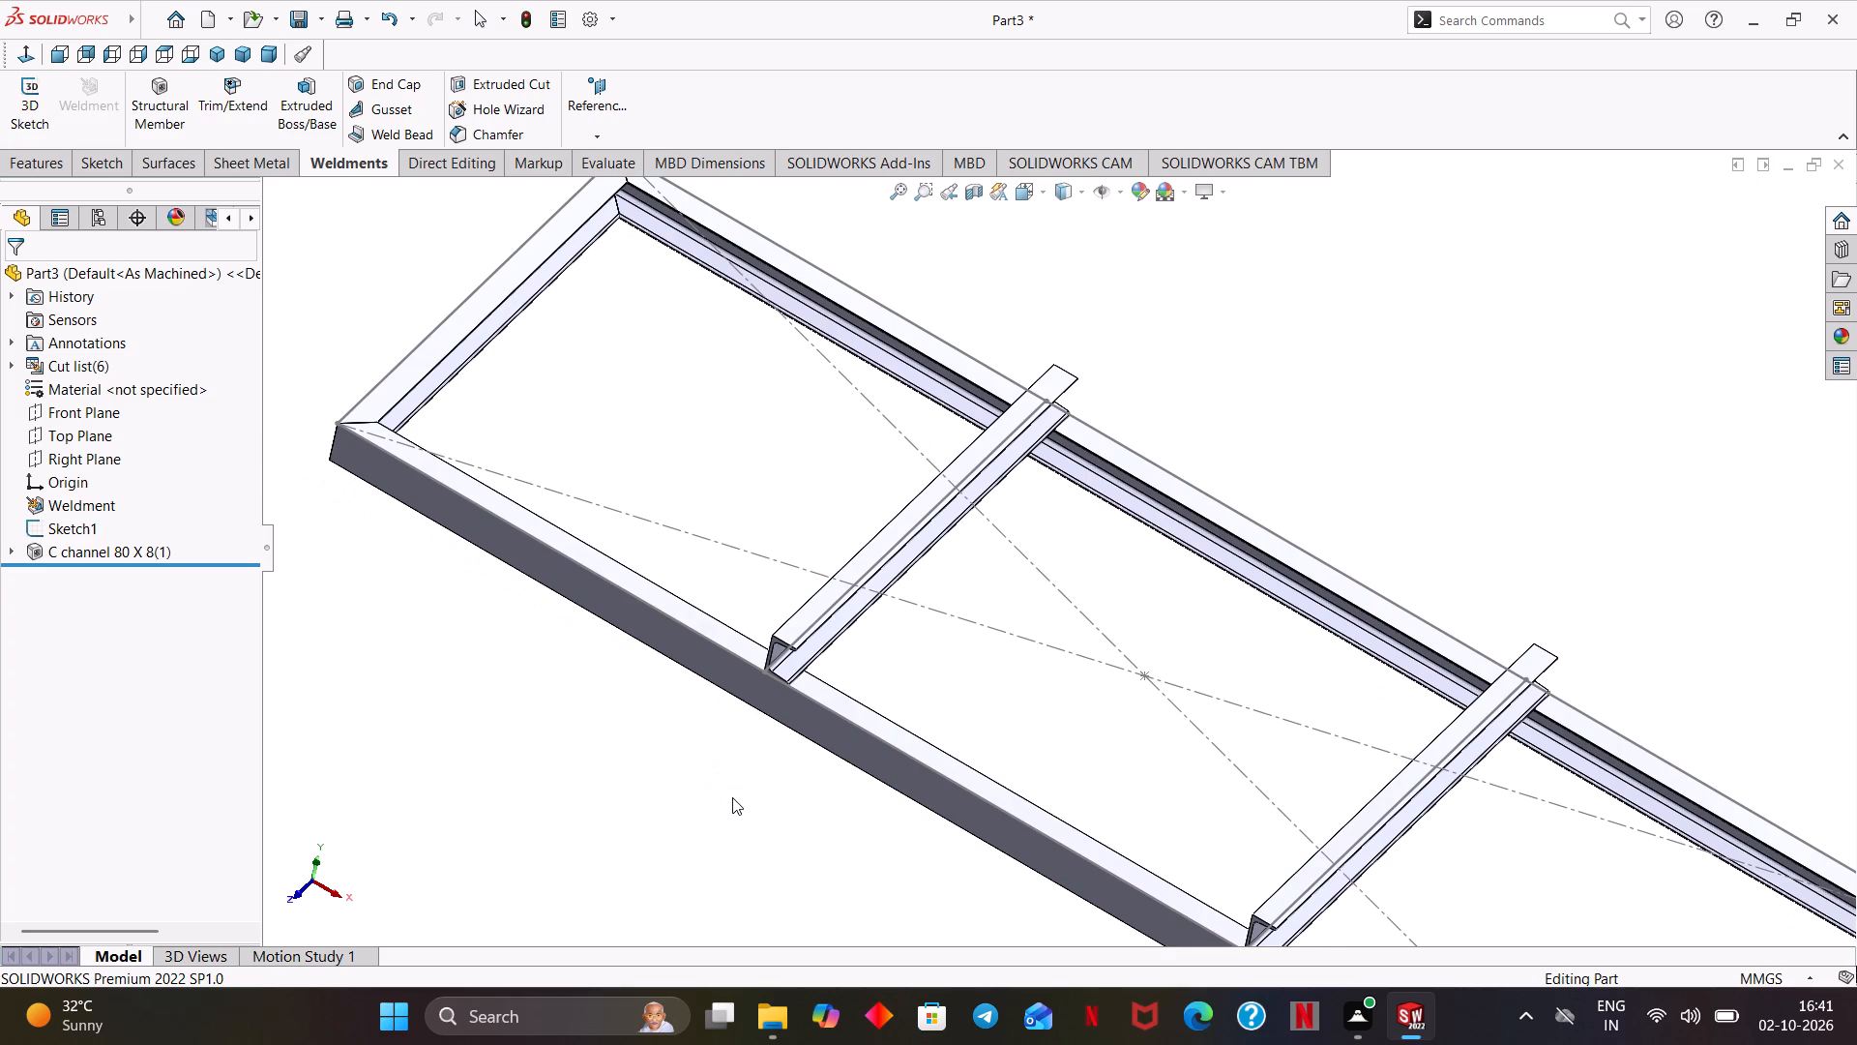
click(59, 554)
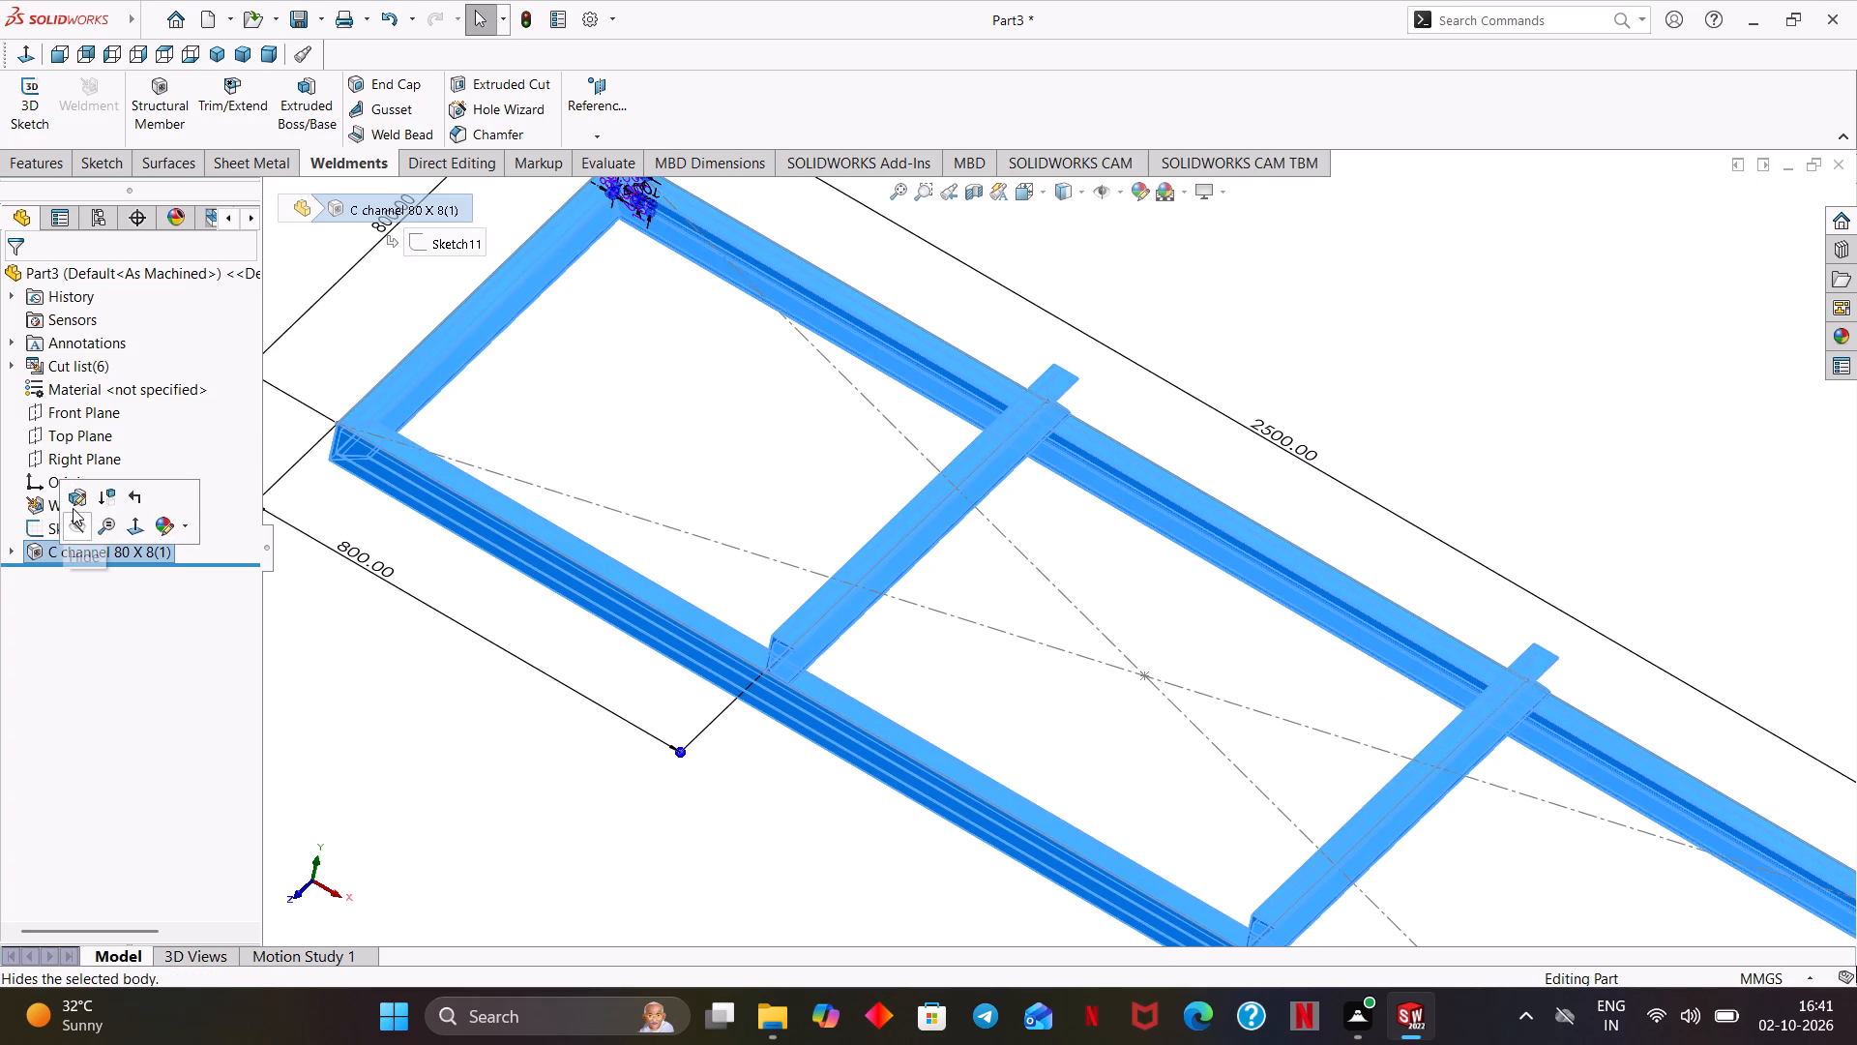
click(74, 506)
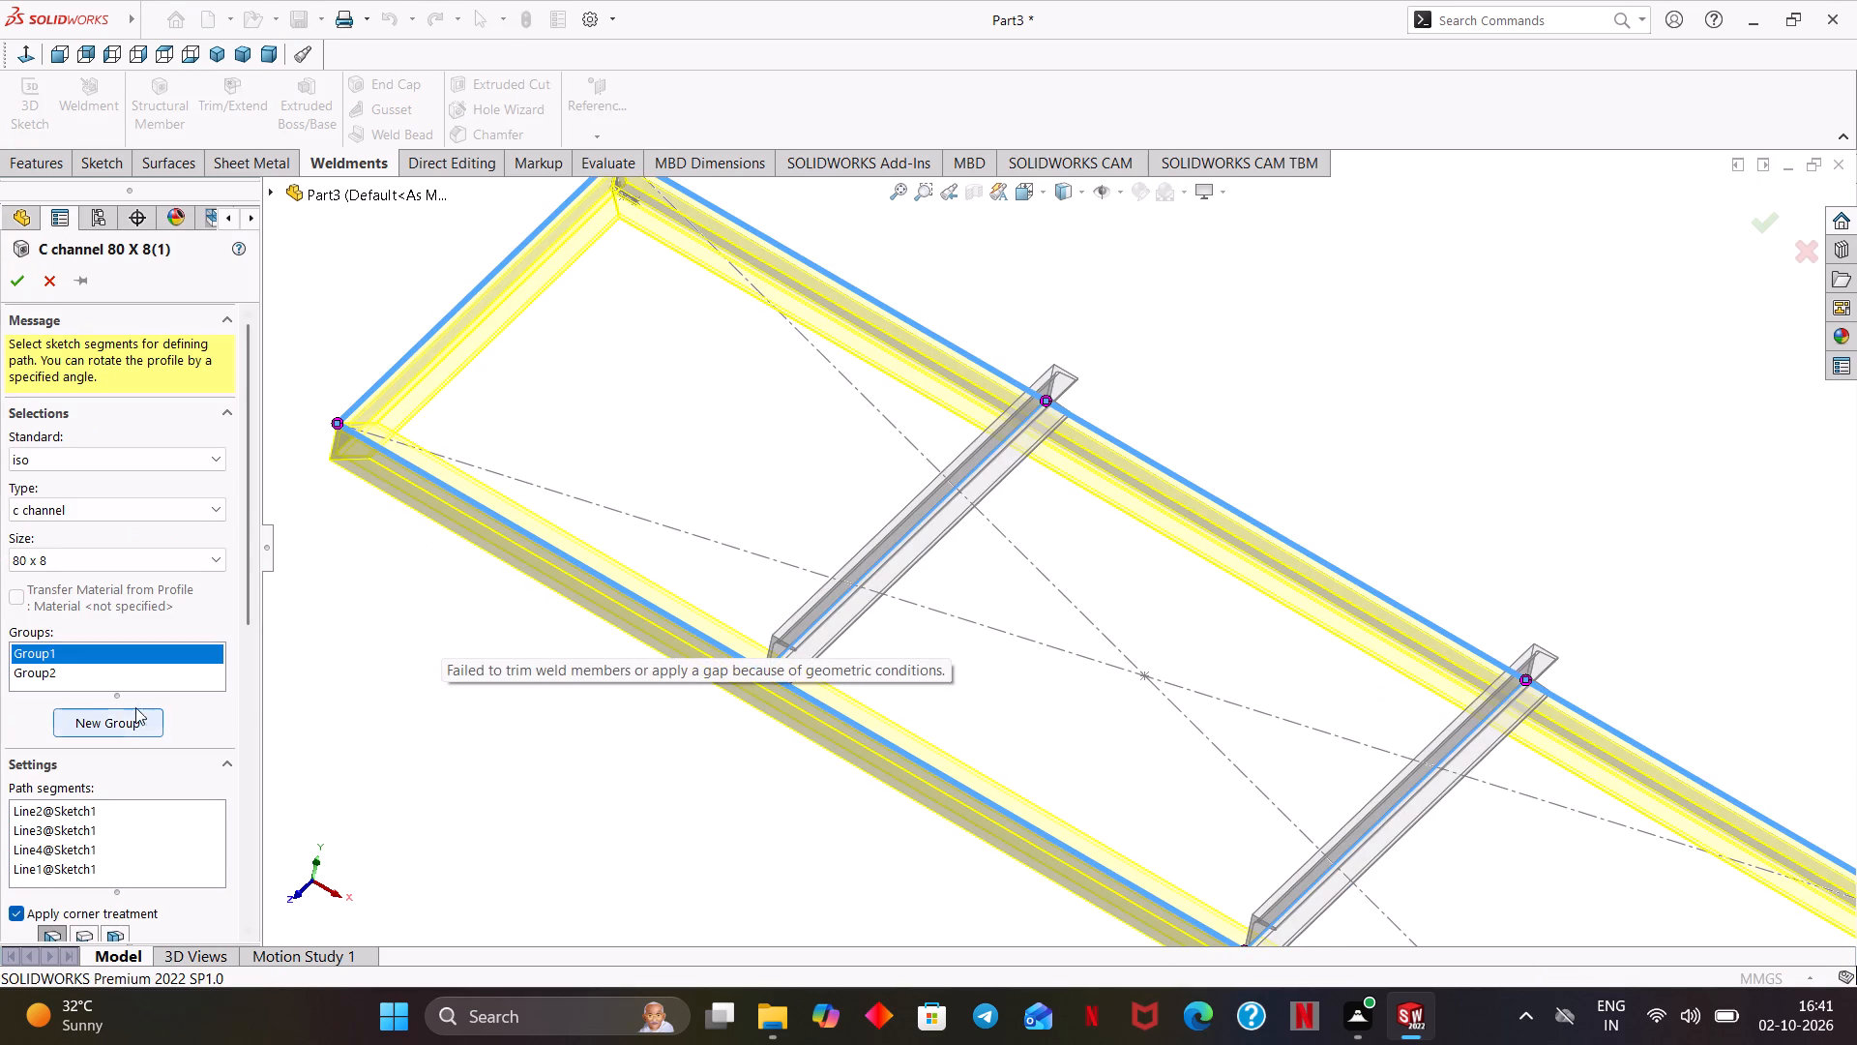
click(107, 684)
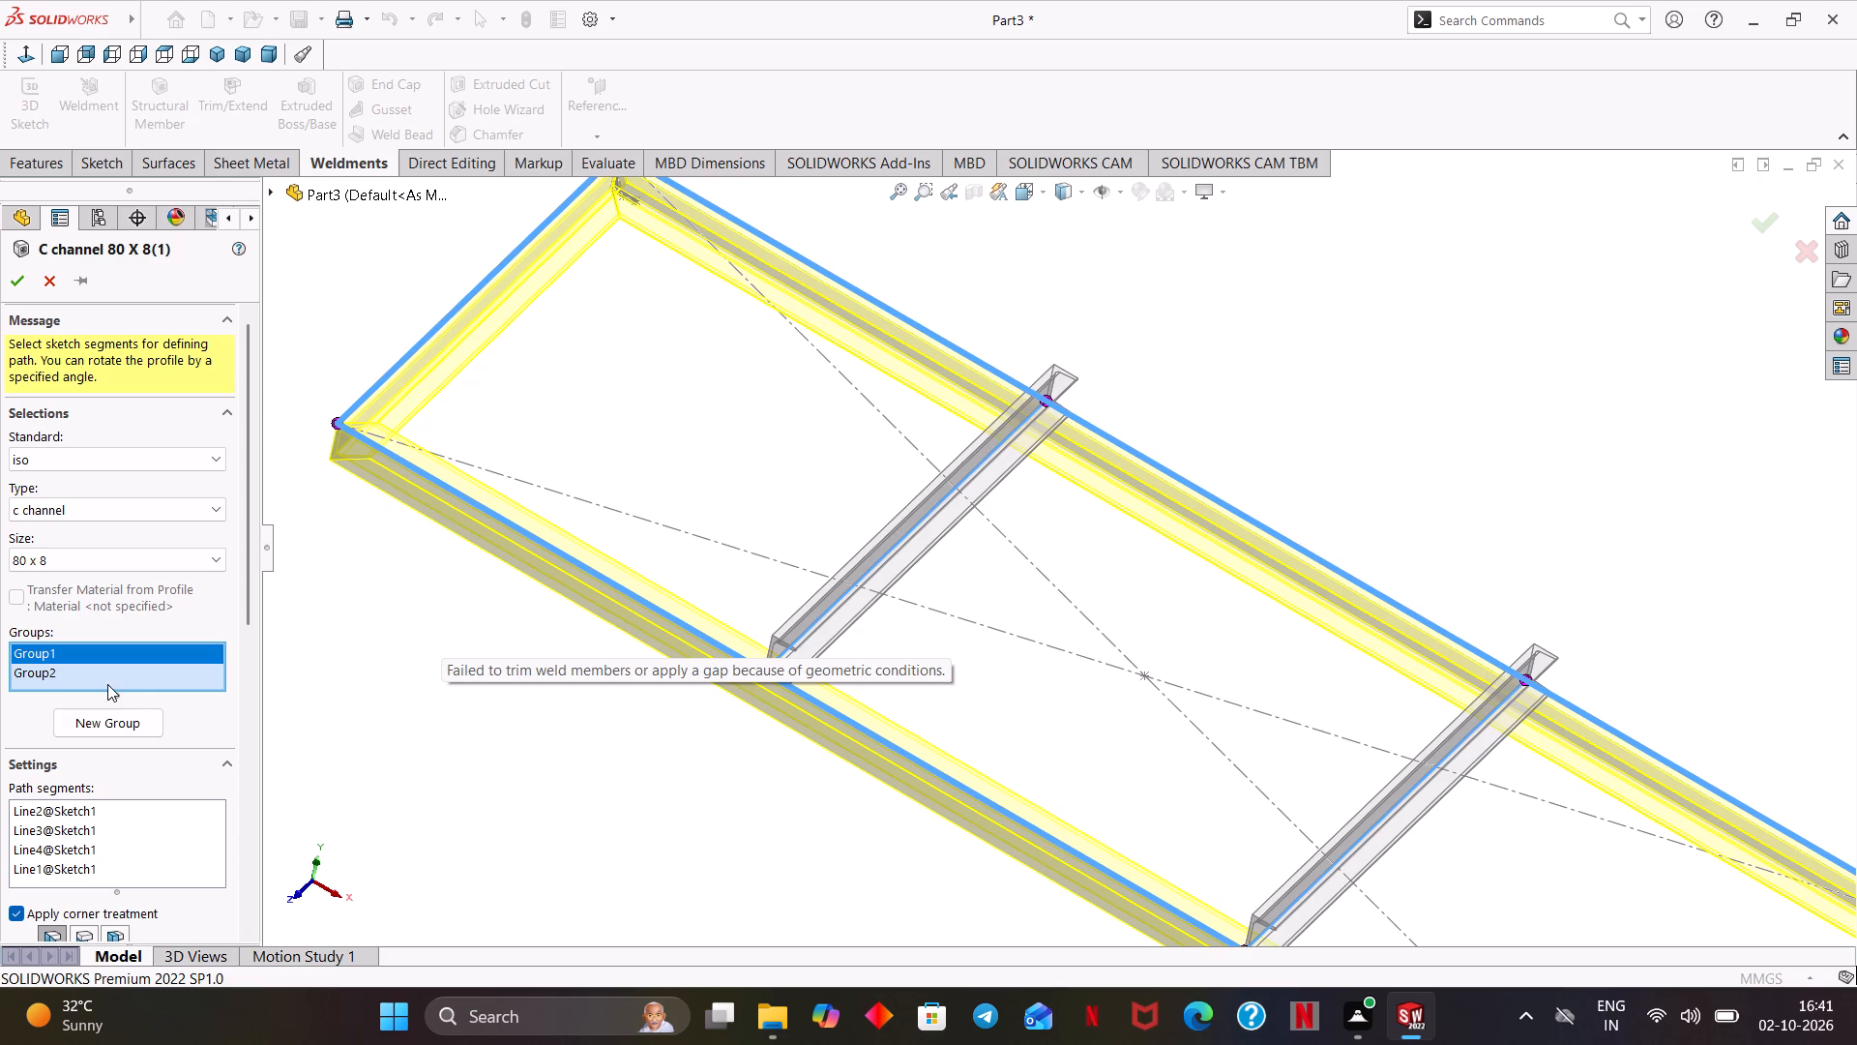
click(69, 670)
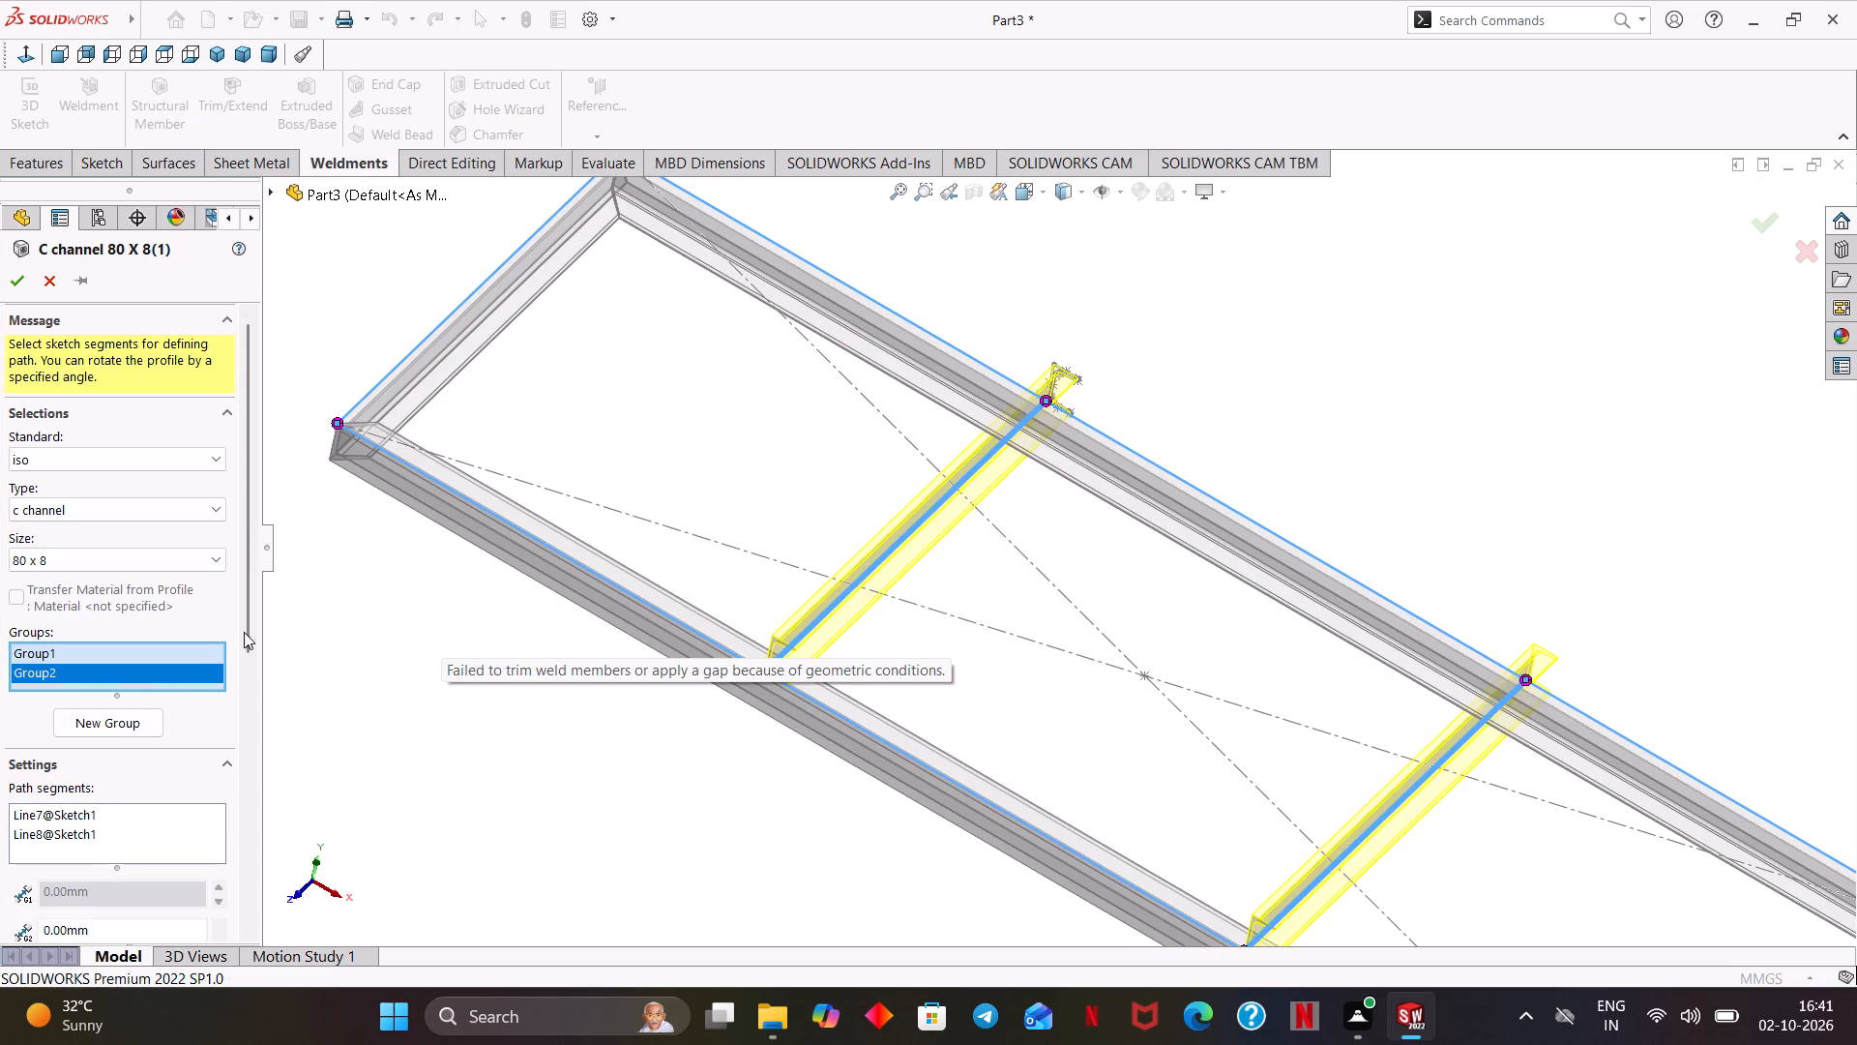
drag(249, 628, 263, 789)
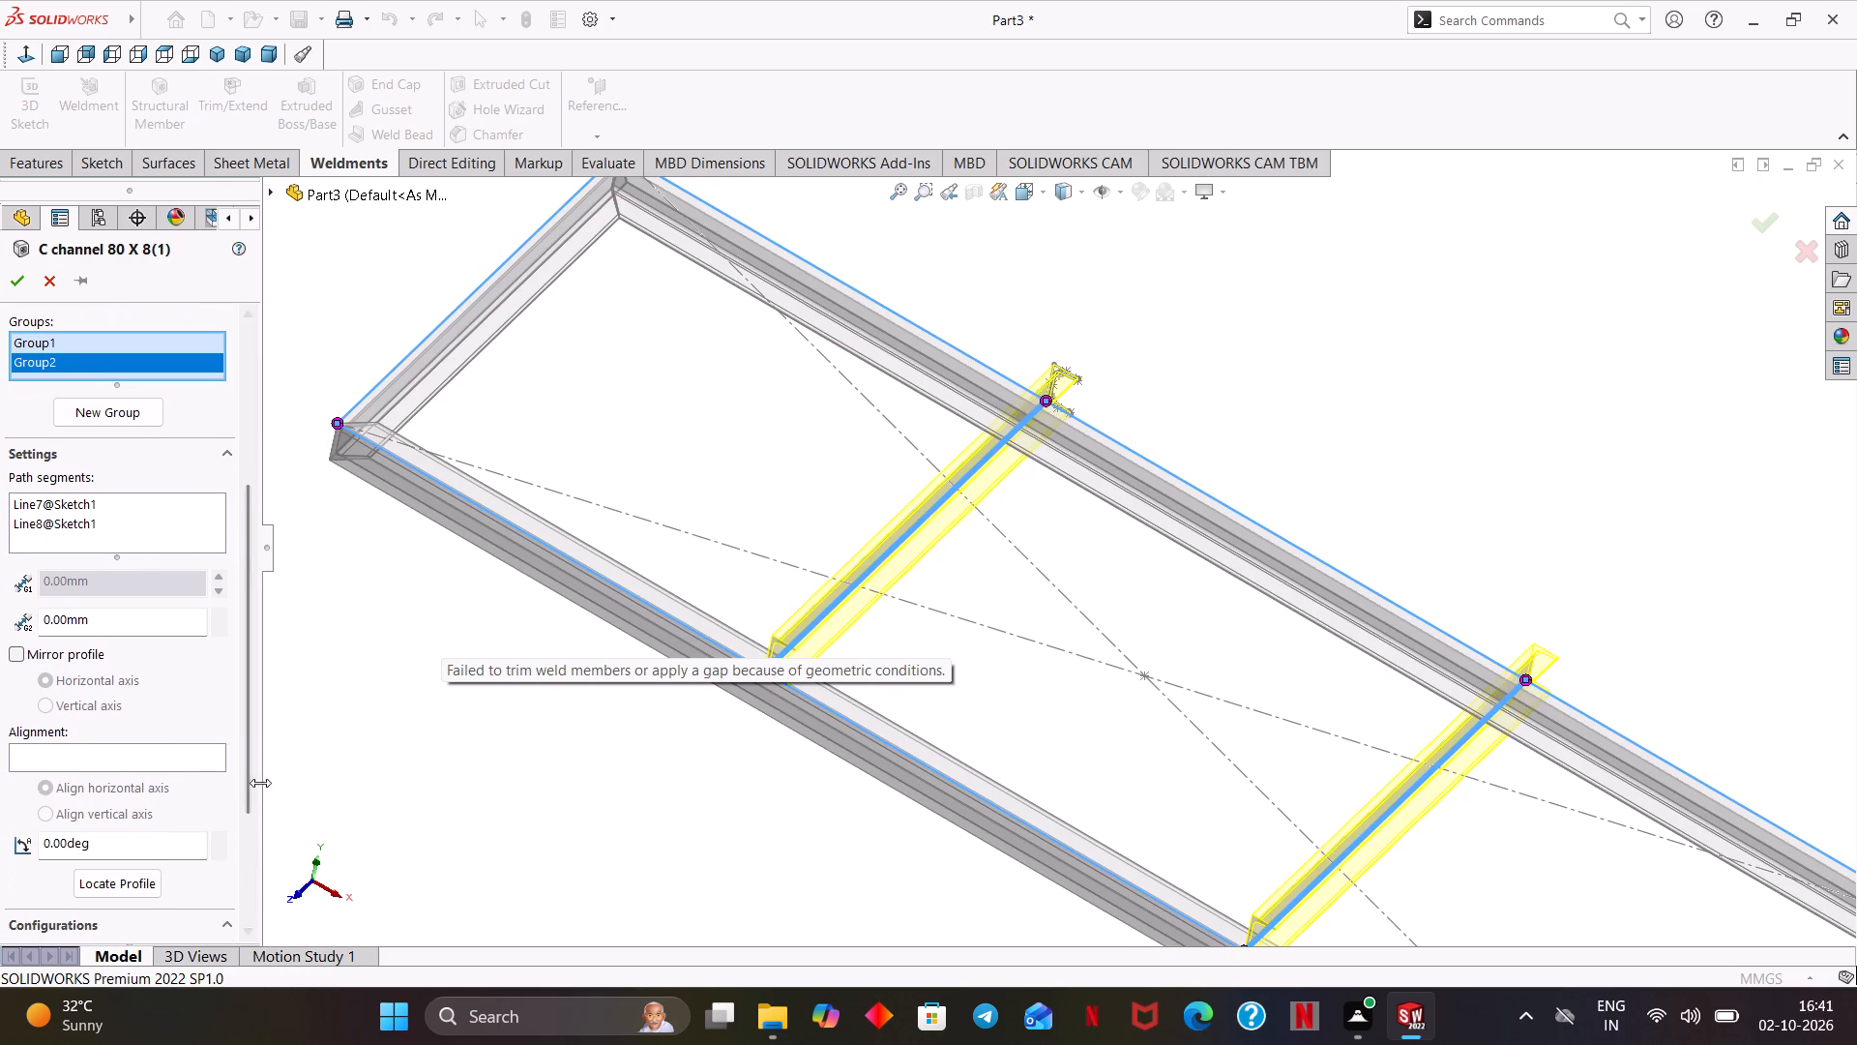
click(85, 654)
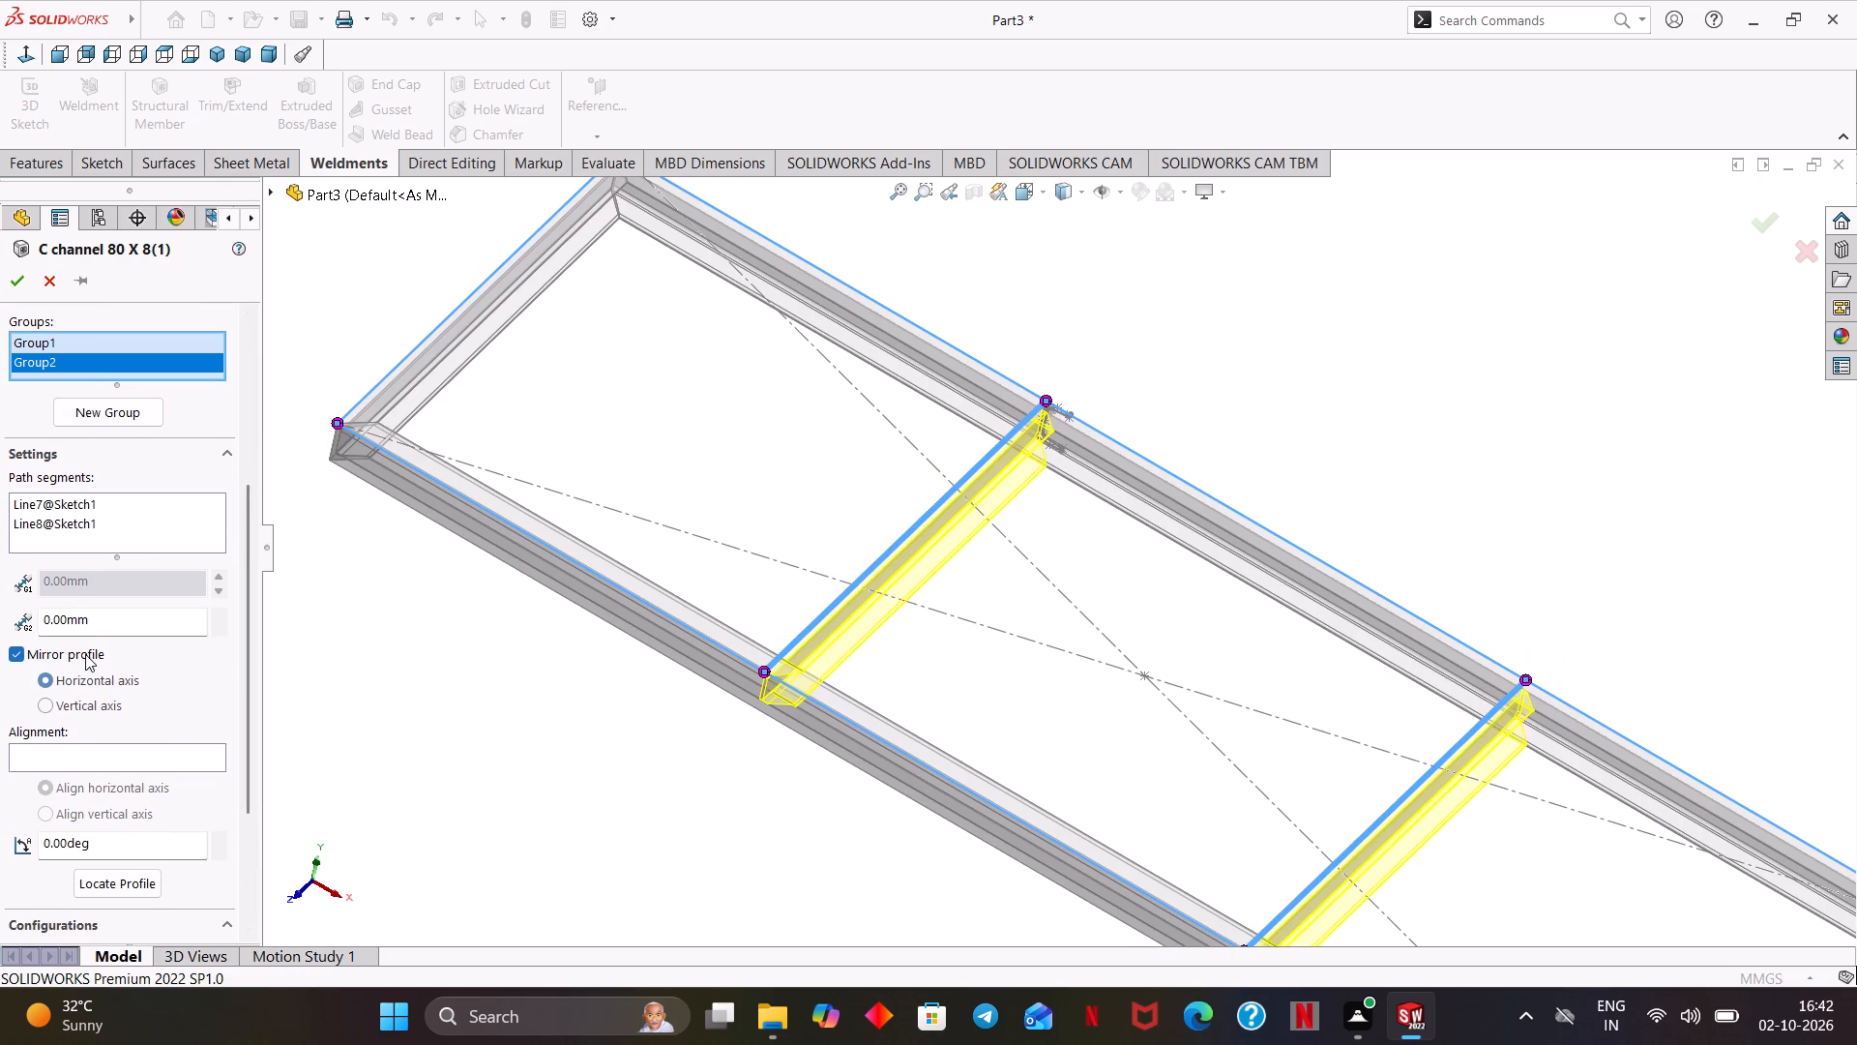
middle_drag(586, 786, 601, 778)
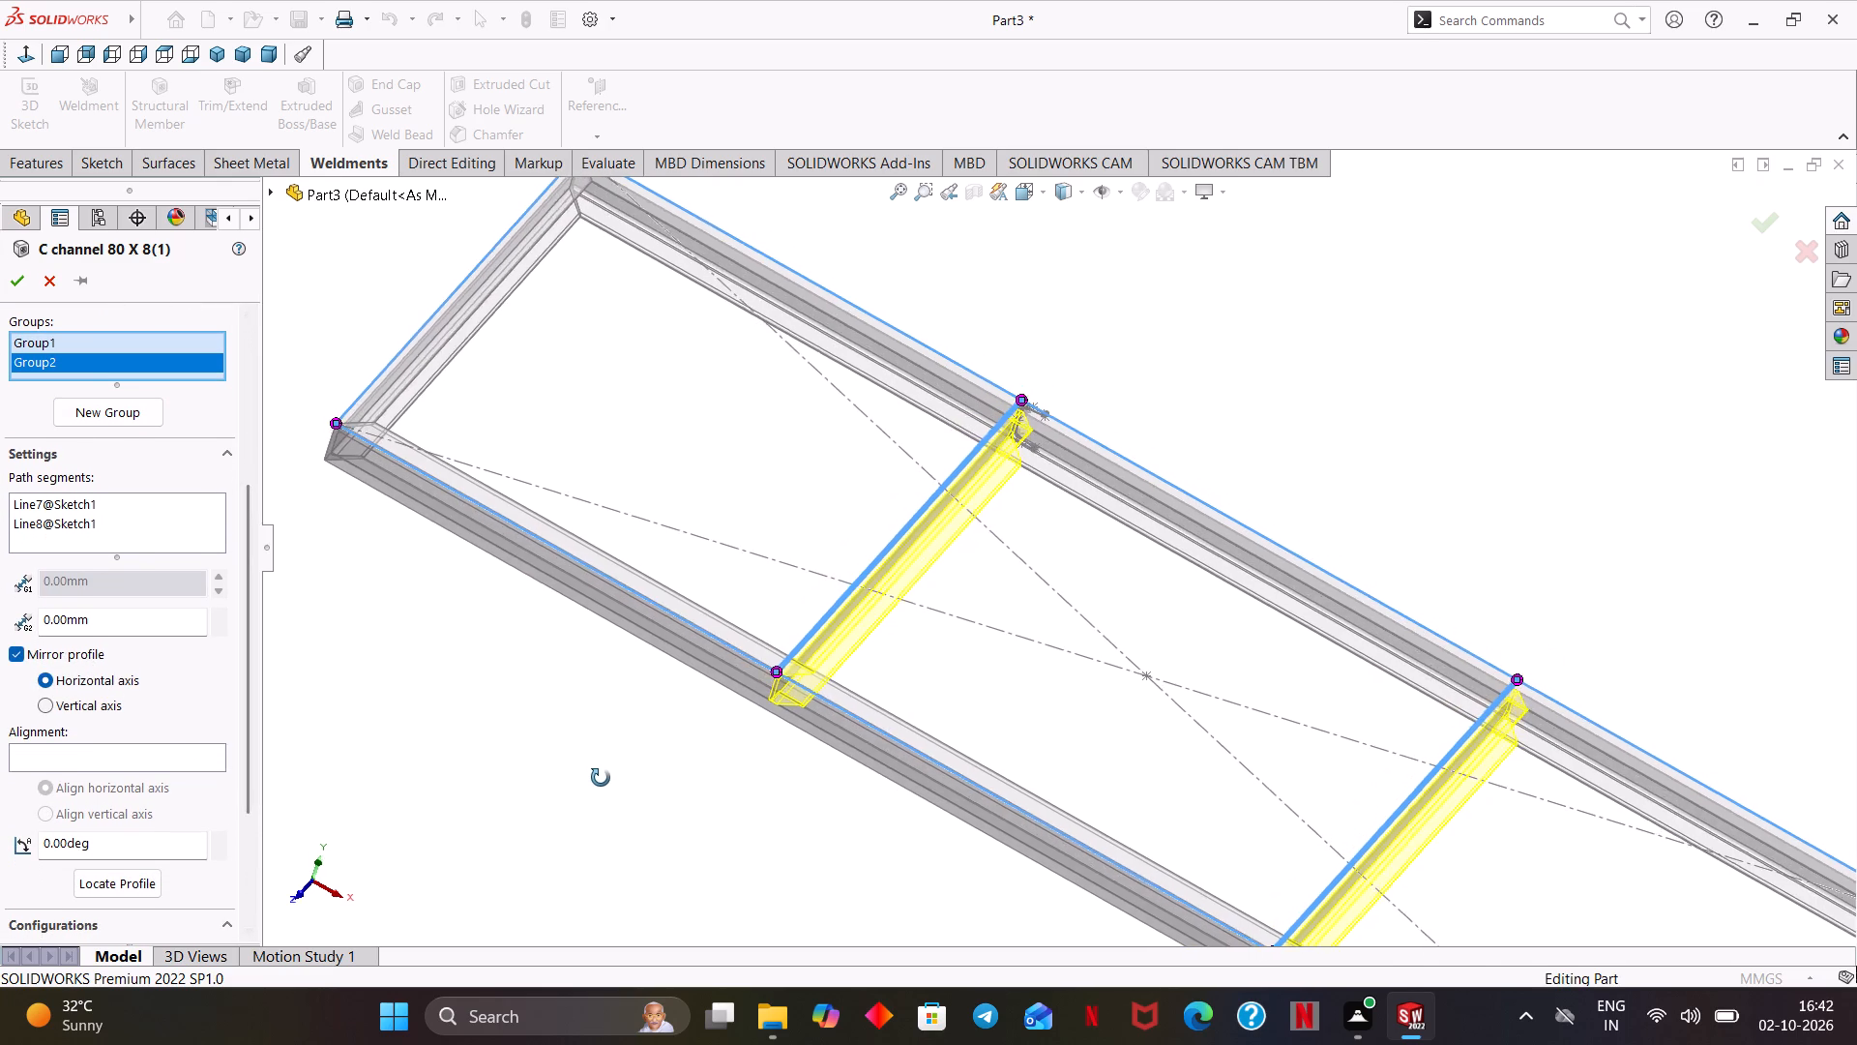
middle_drag(601, 778, 601, 759)
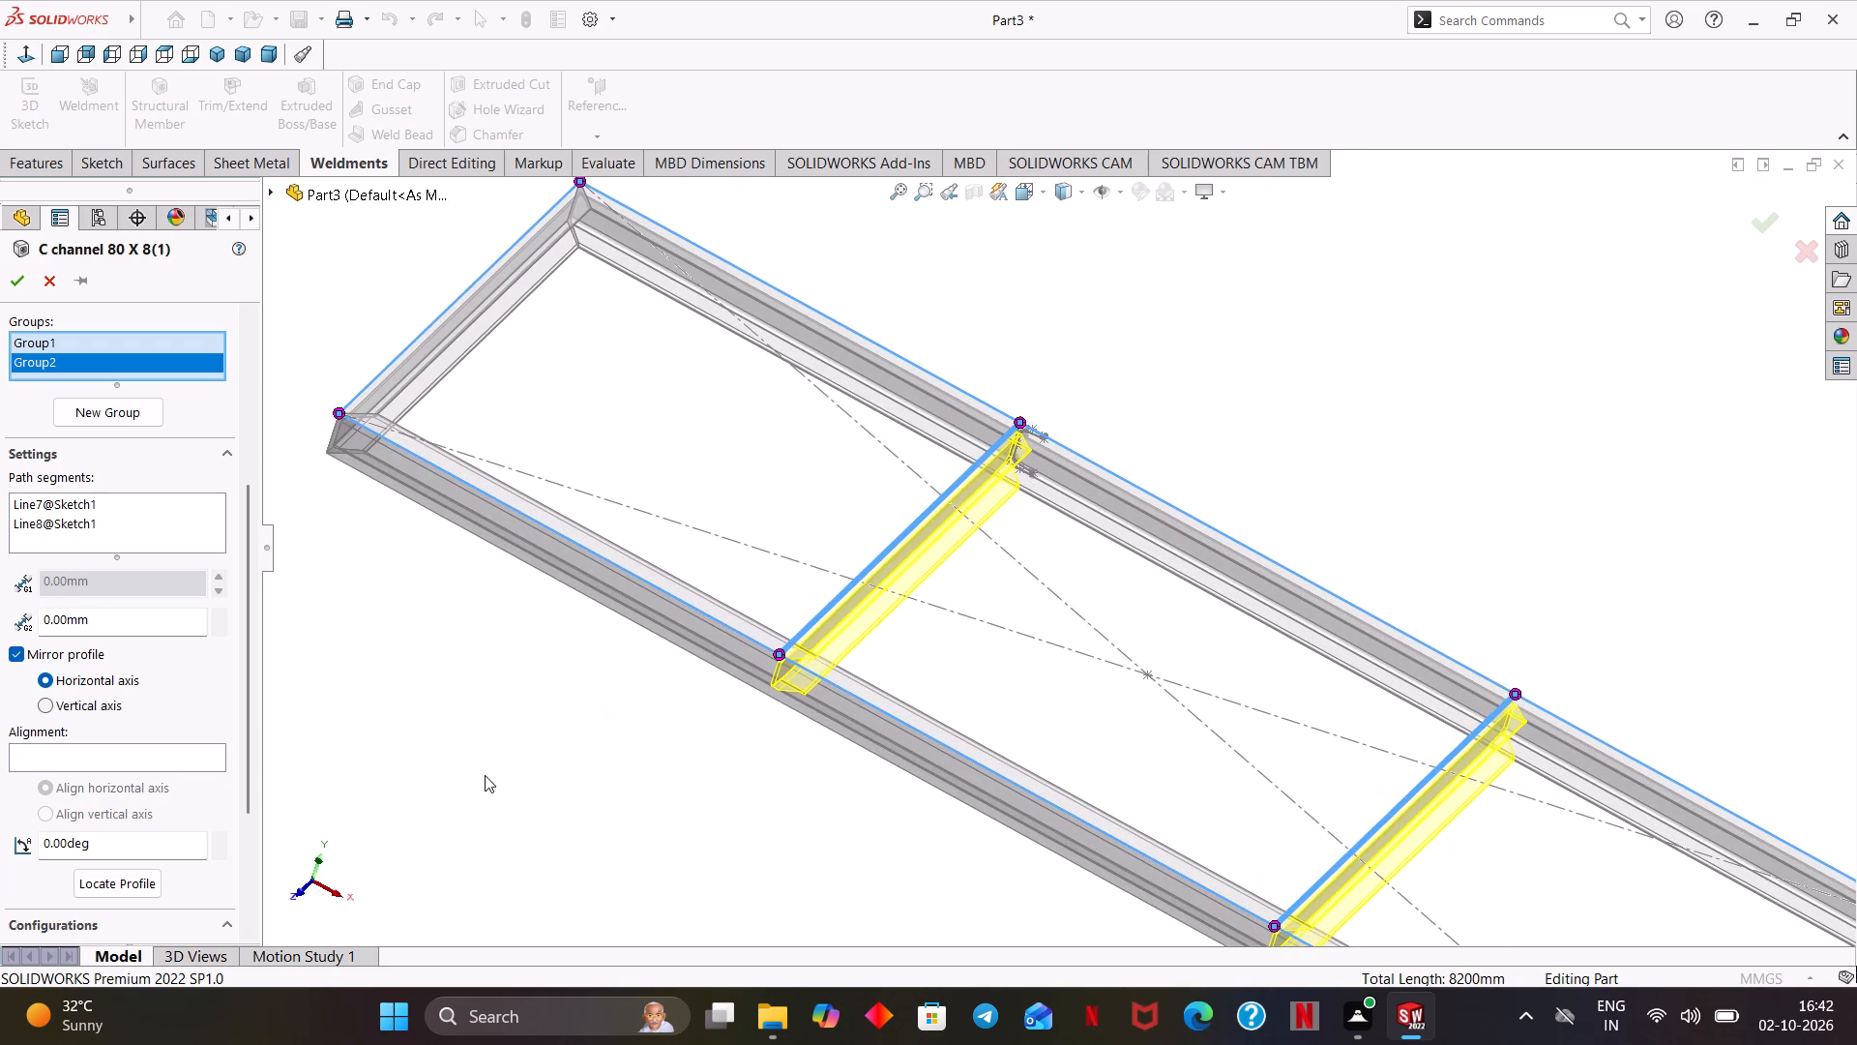
click(74, 702)
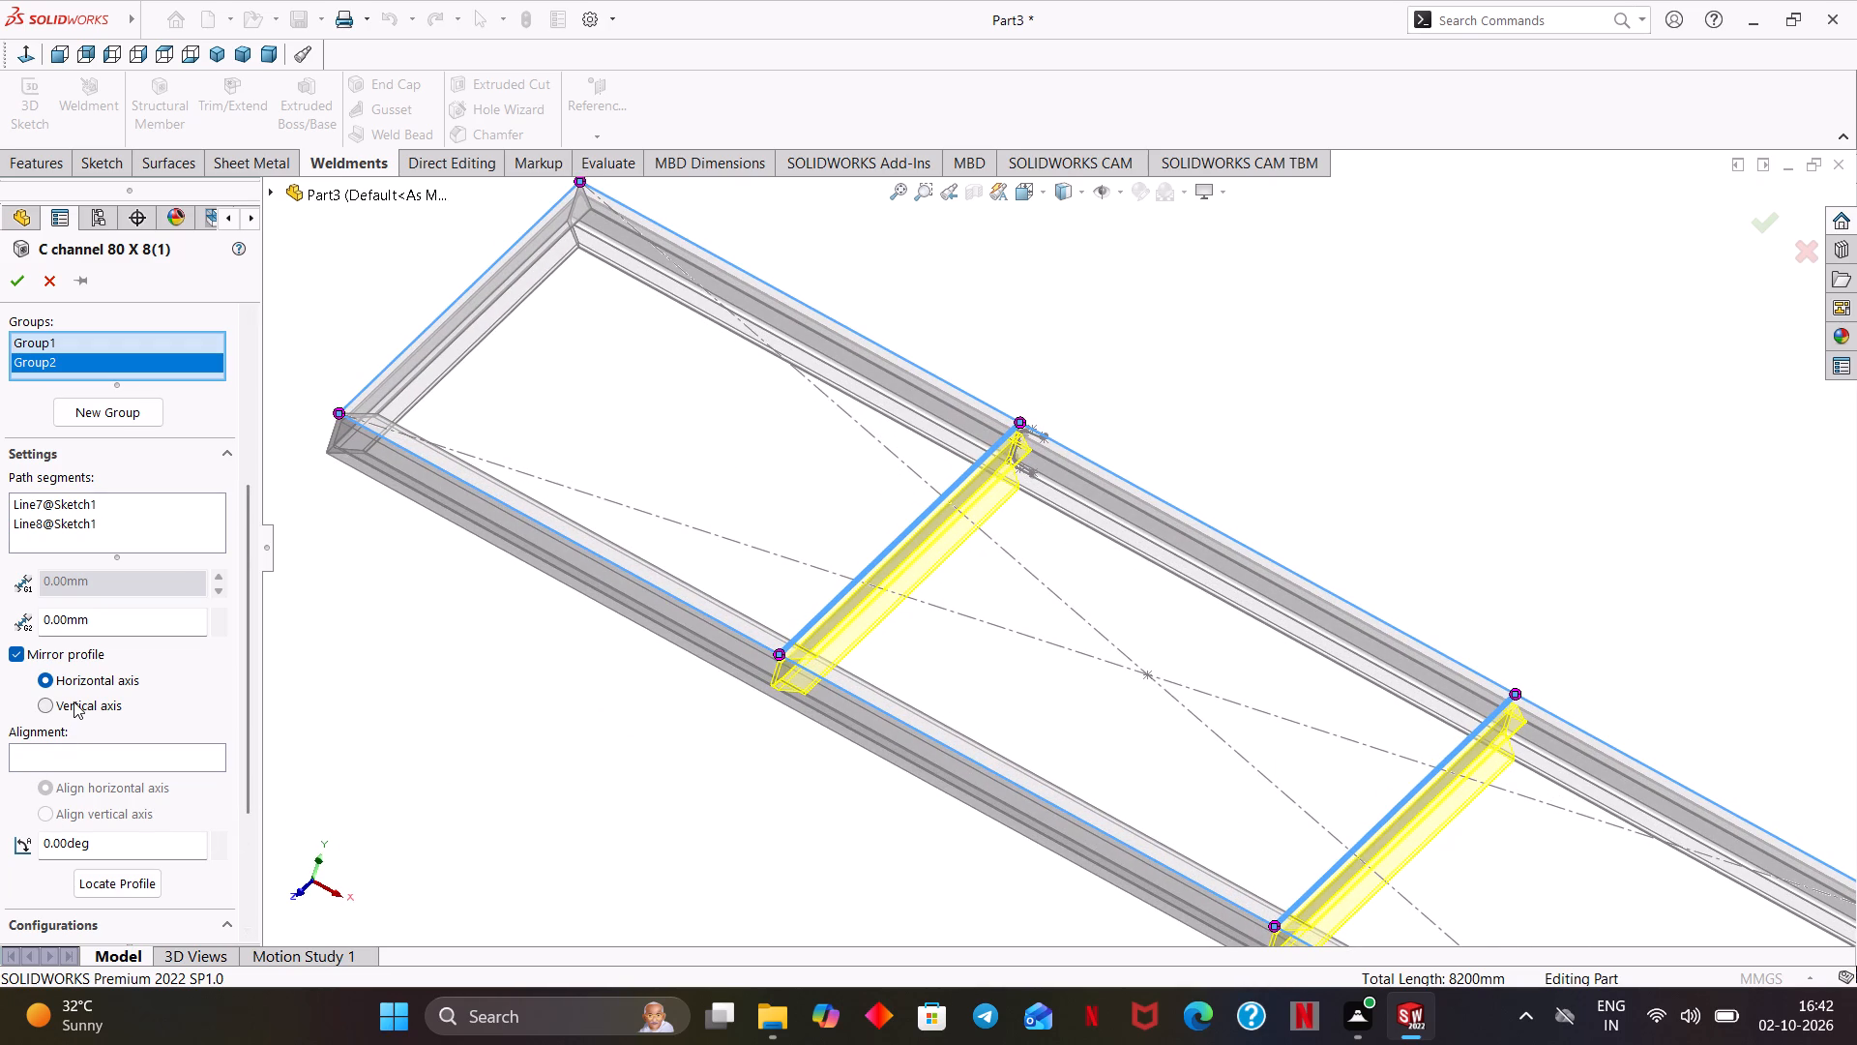
click(82, 684)
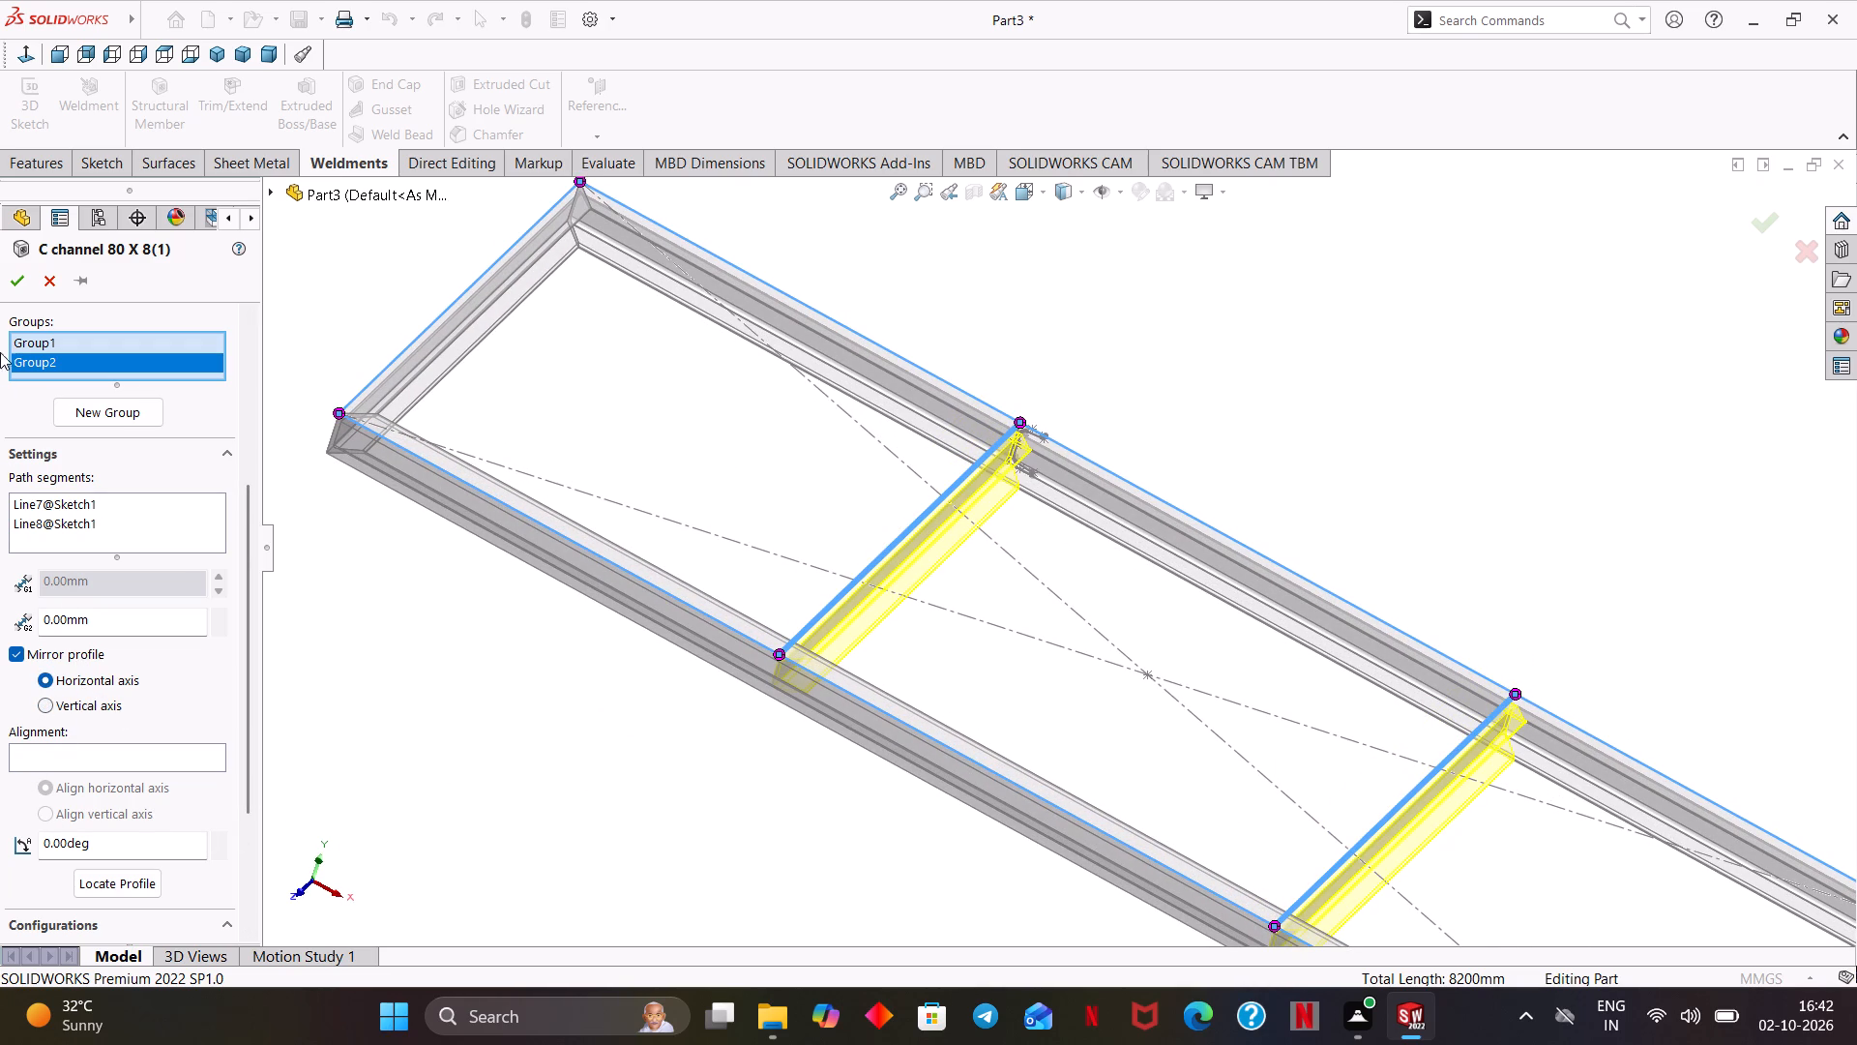
click(12, 292)
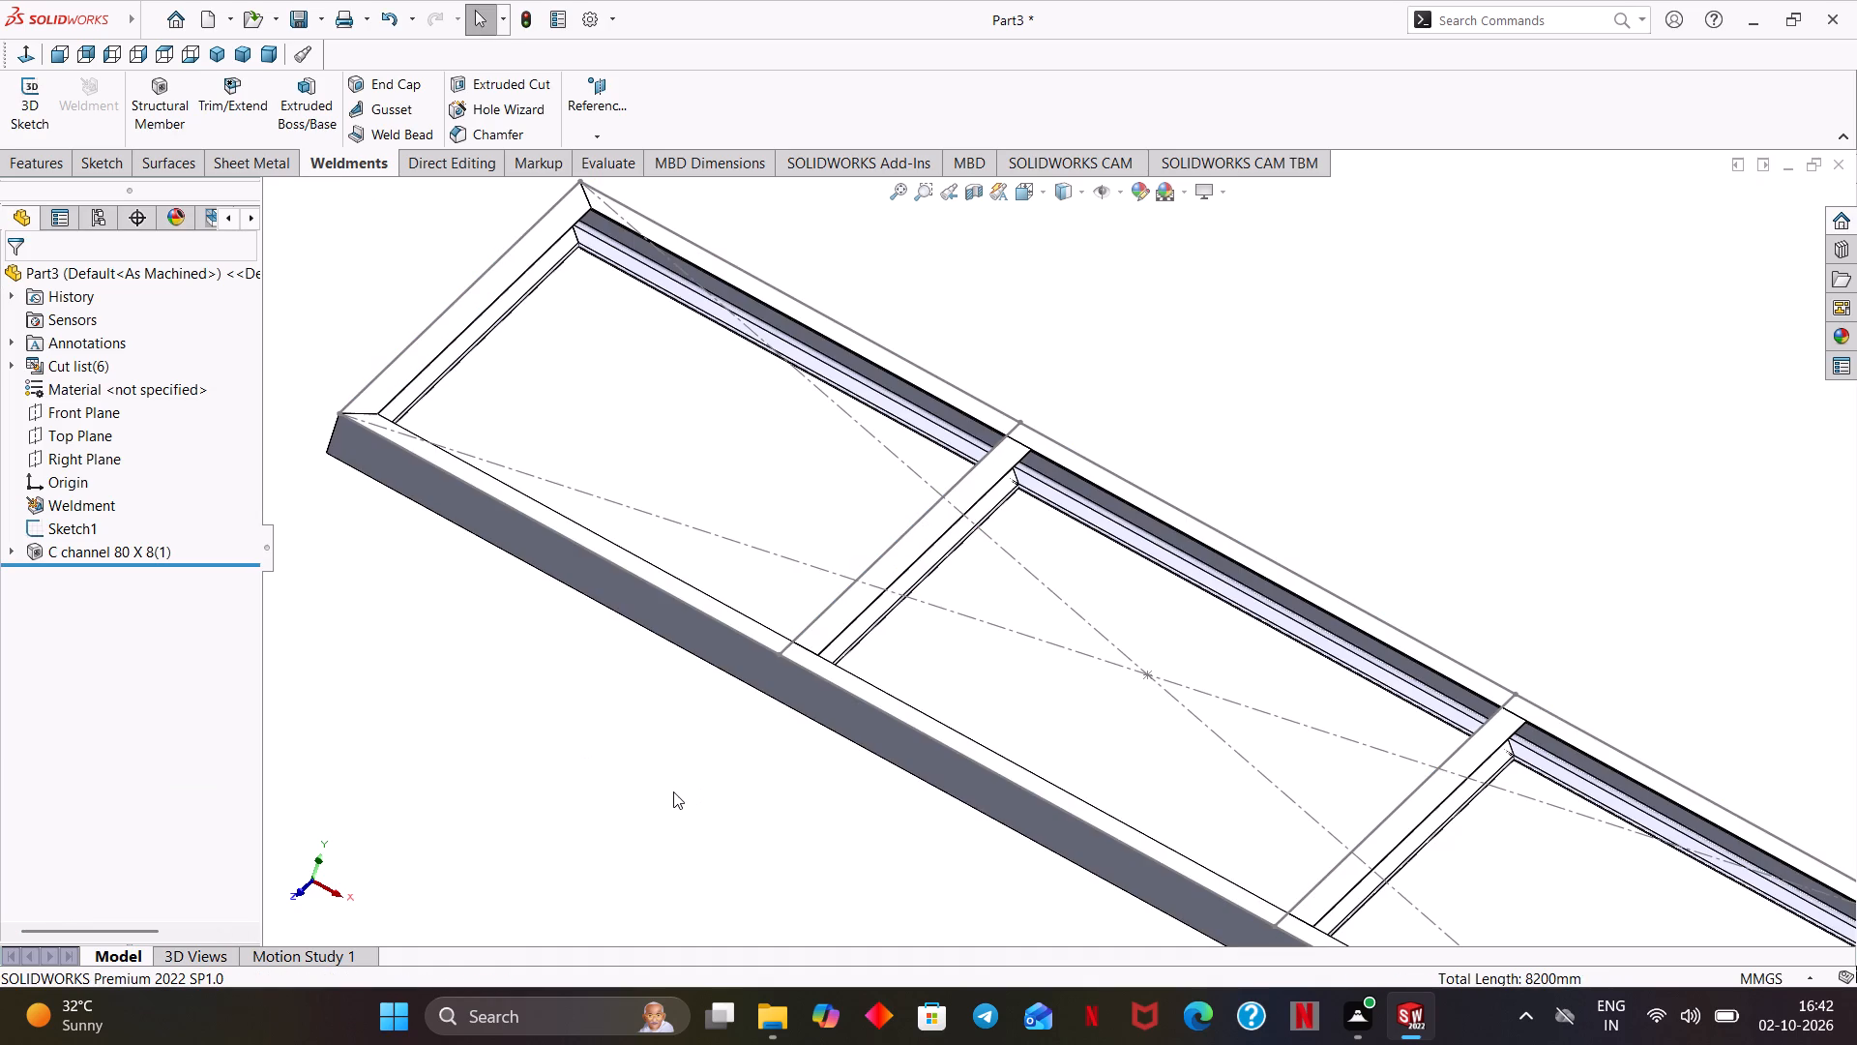
Turn on perspective display for the frame model.
click(659, 794)
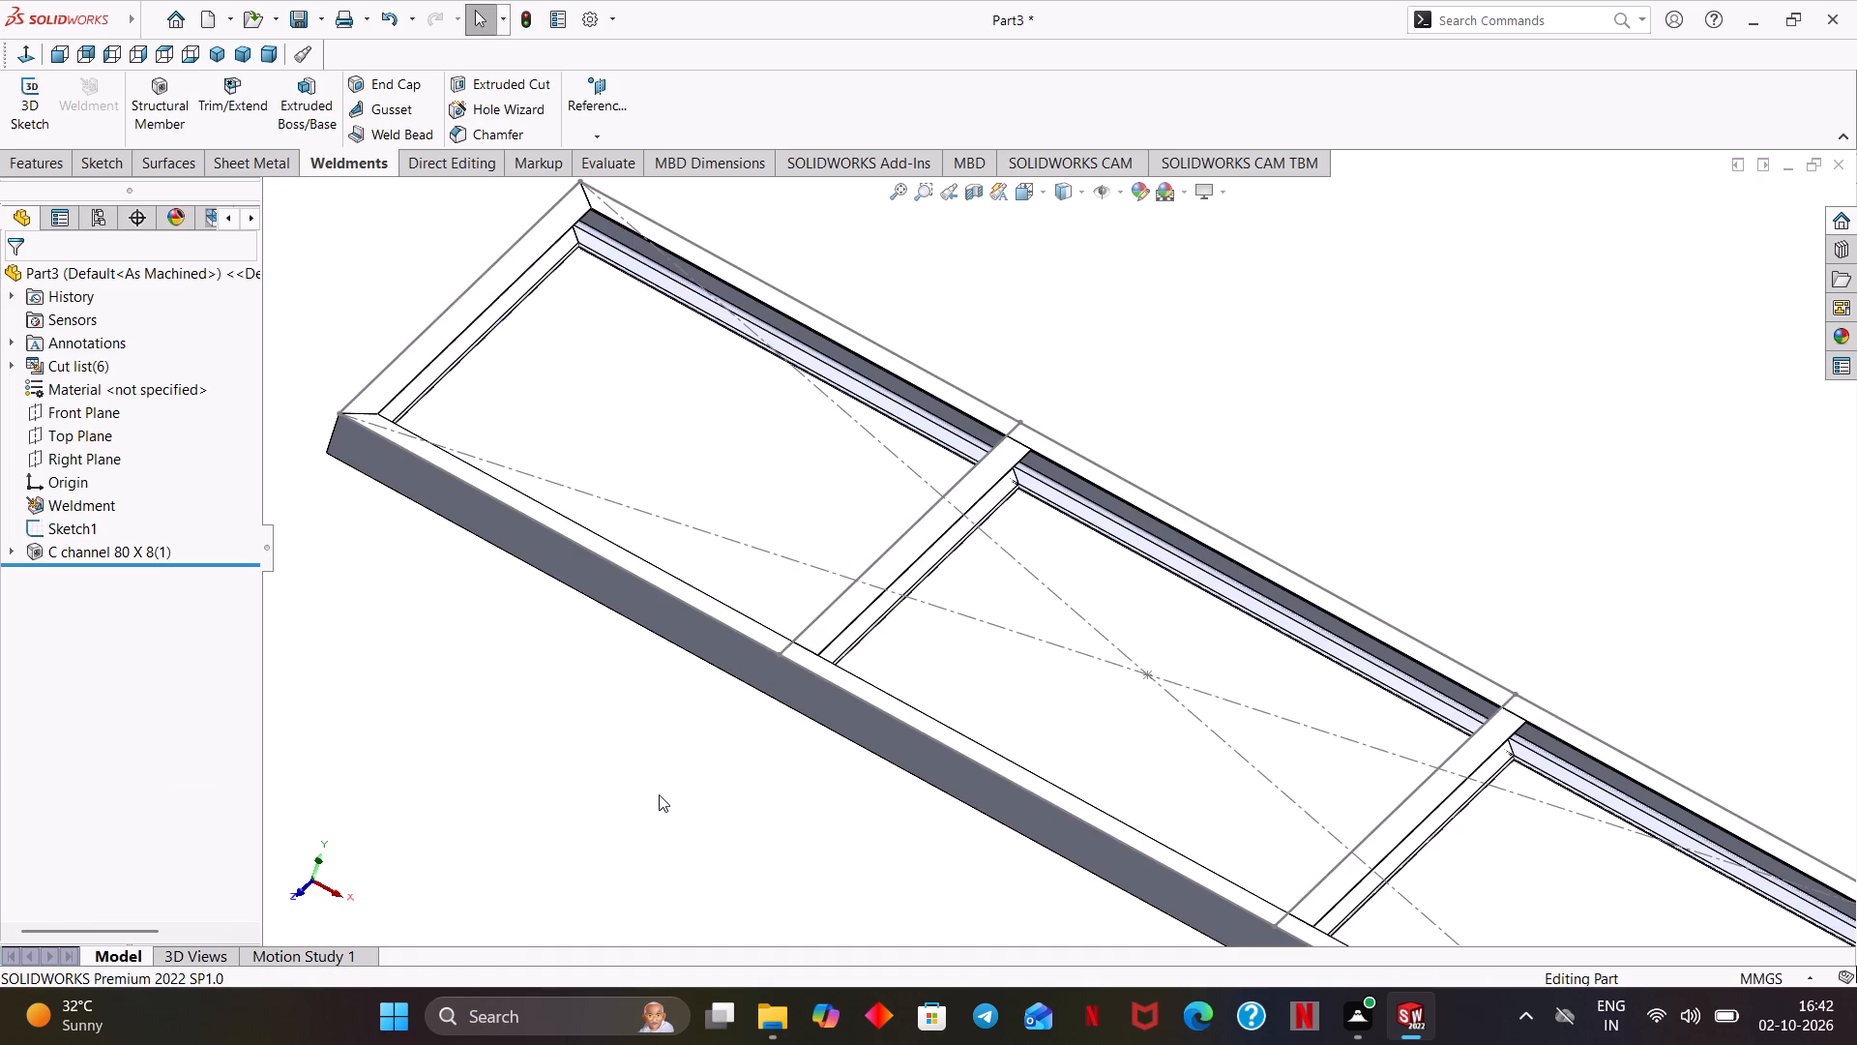
middle_drag(756, 855, 730, 807)
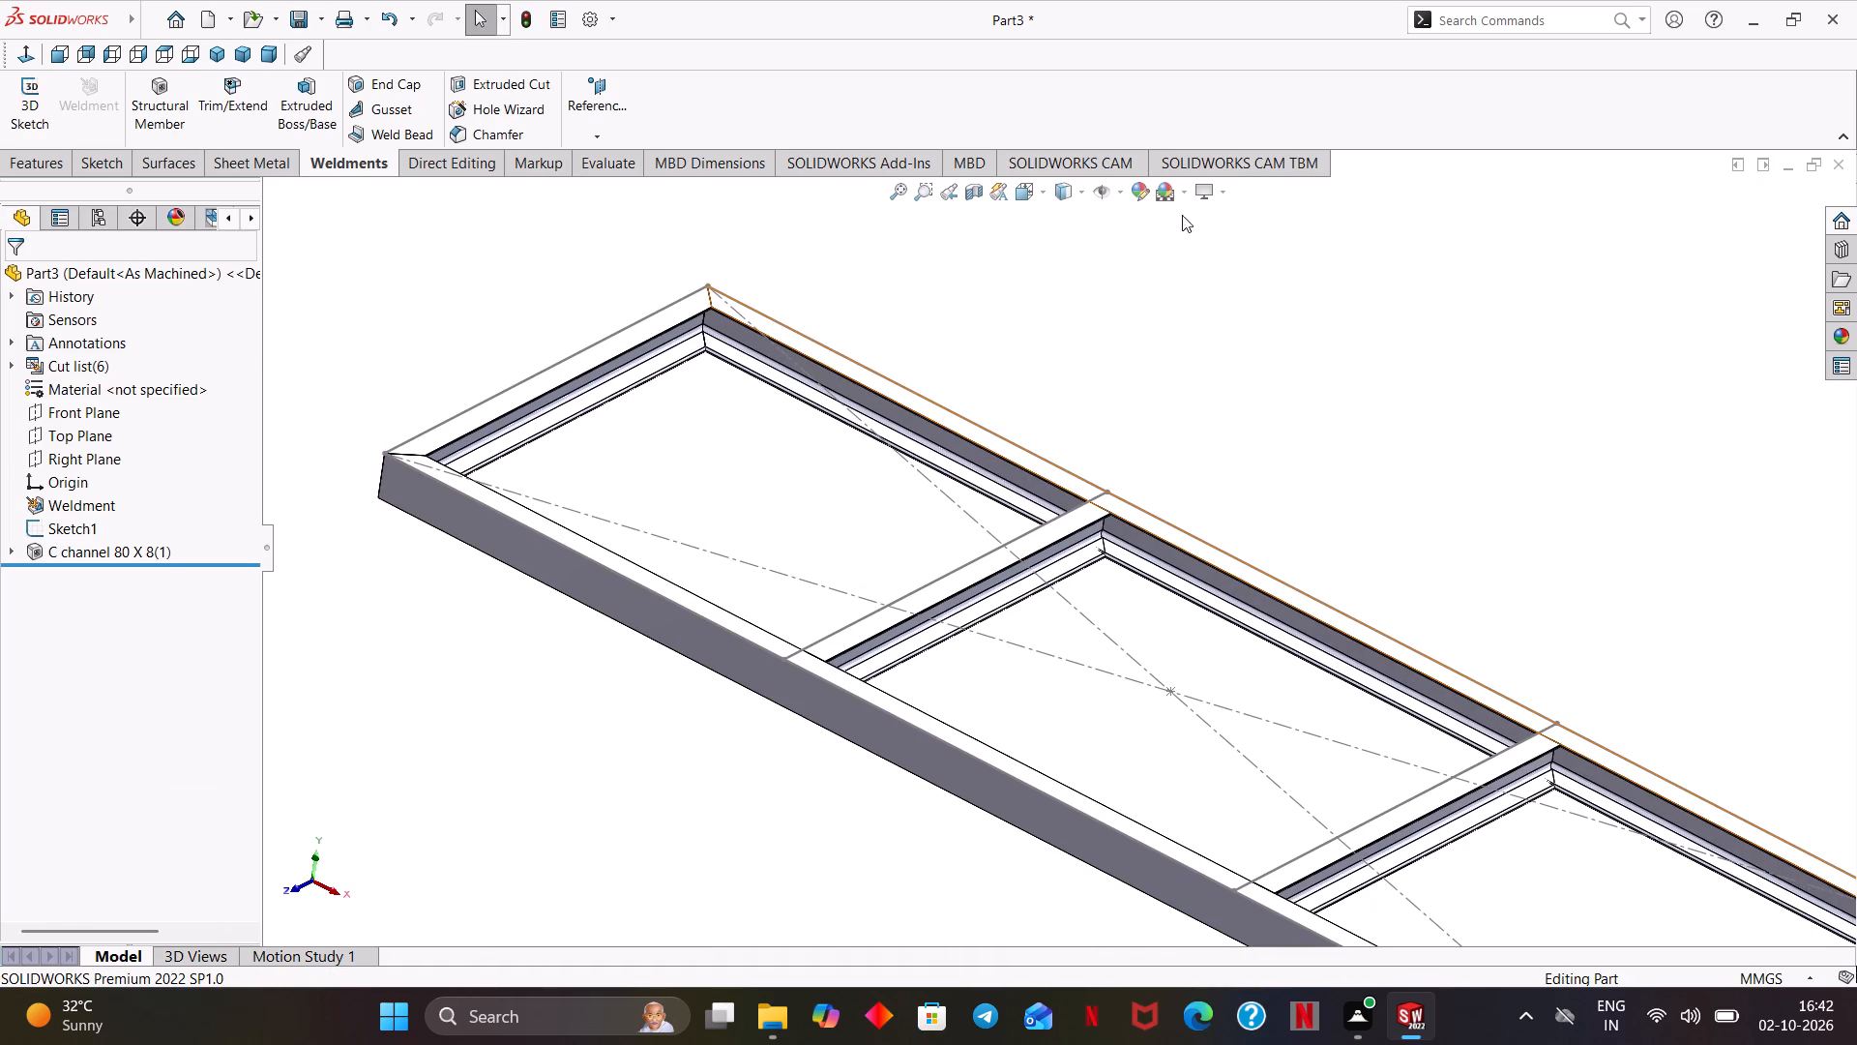
click(1229, 194)
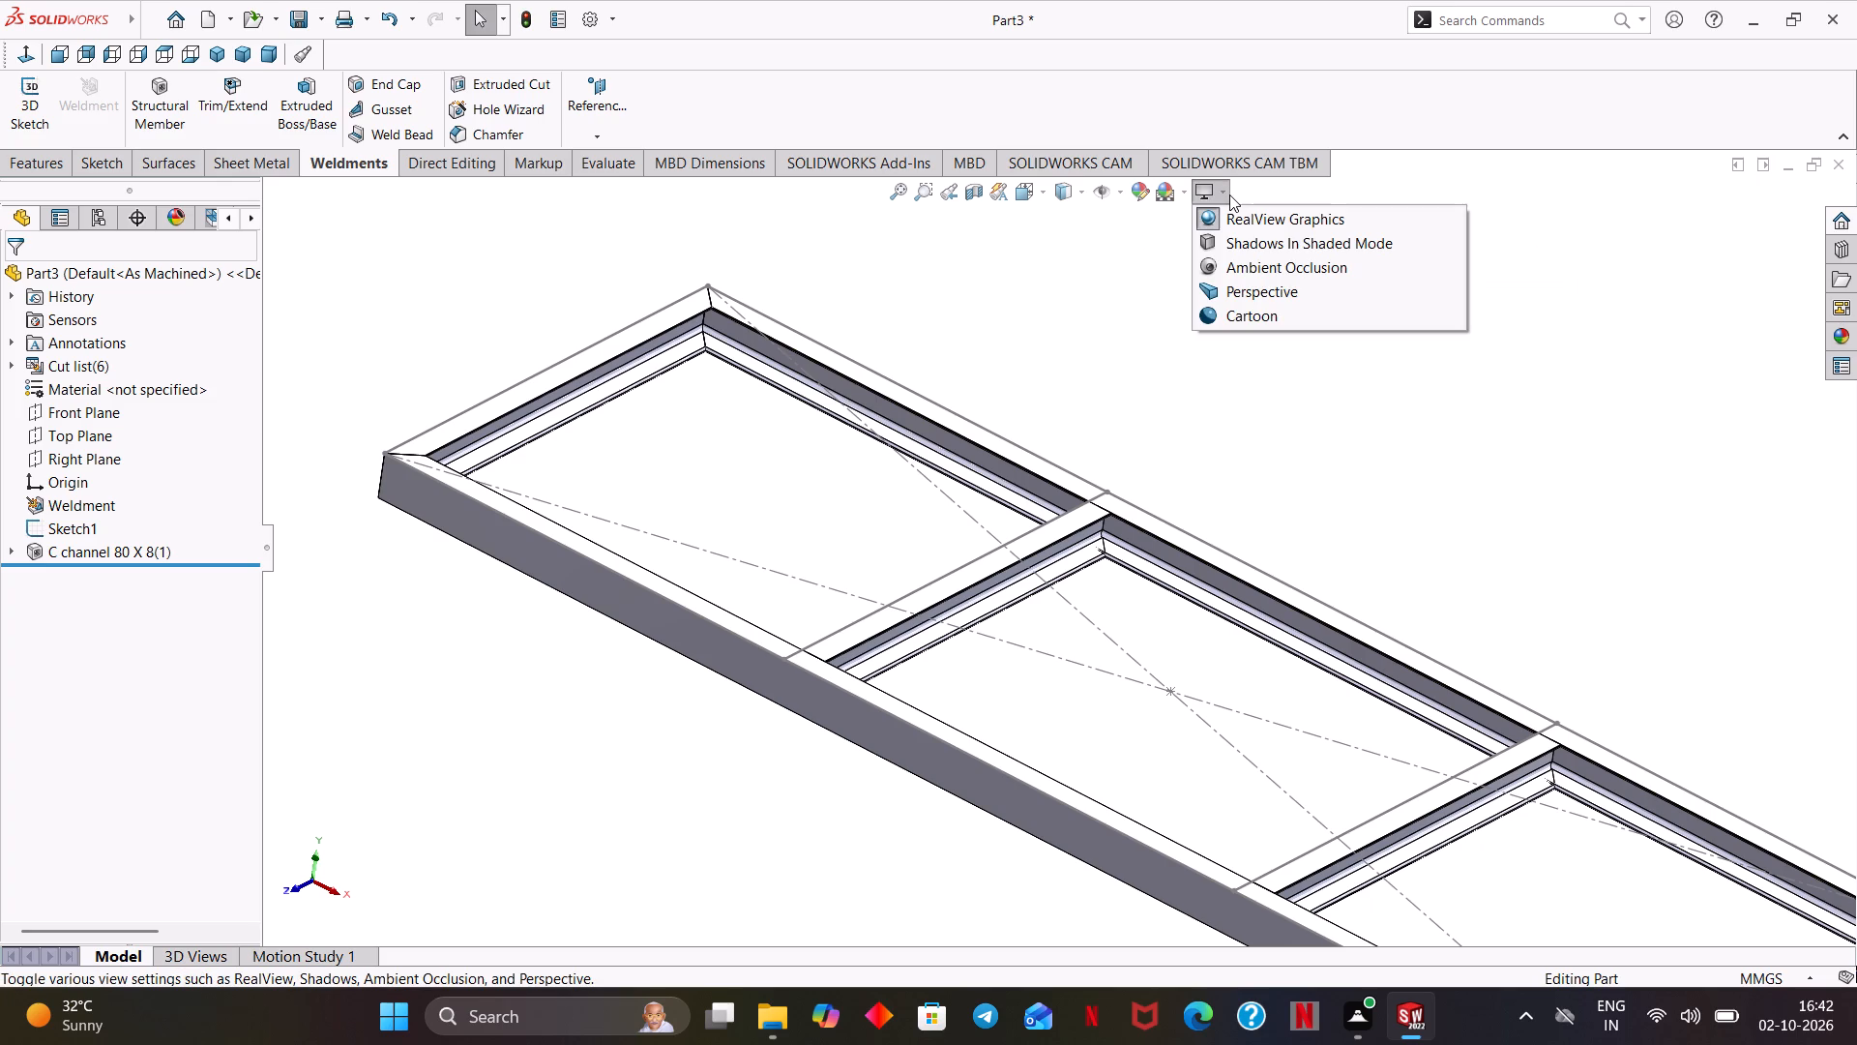
click(1242, 293)
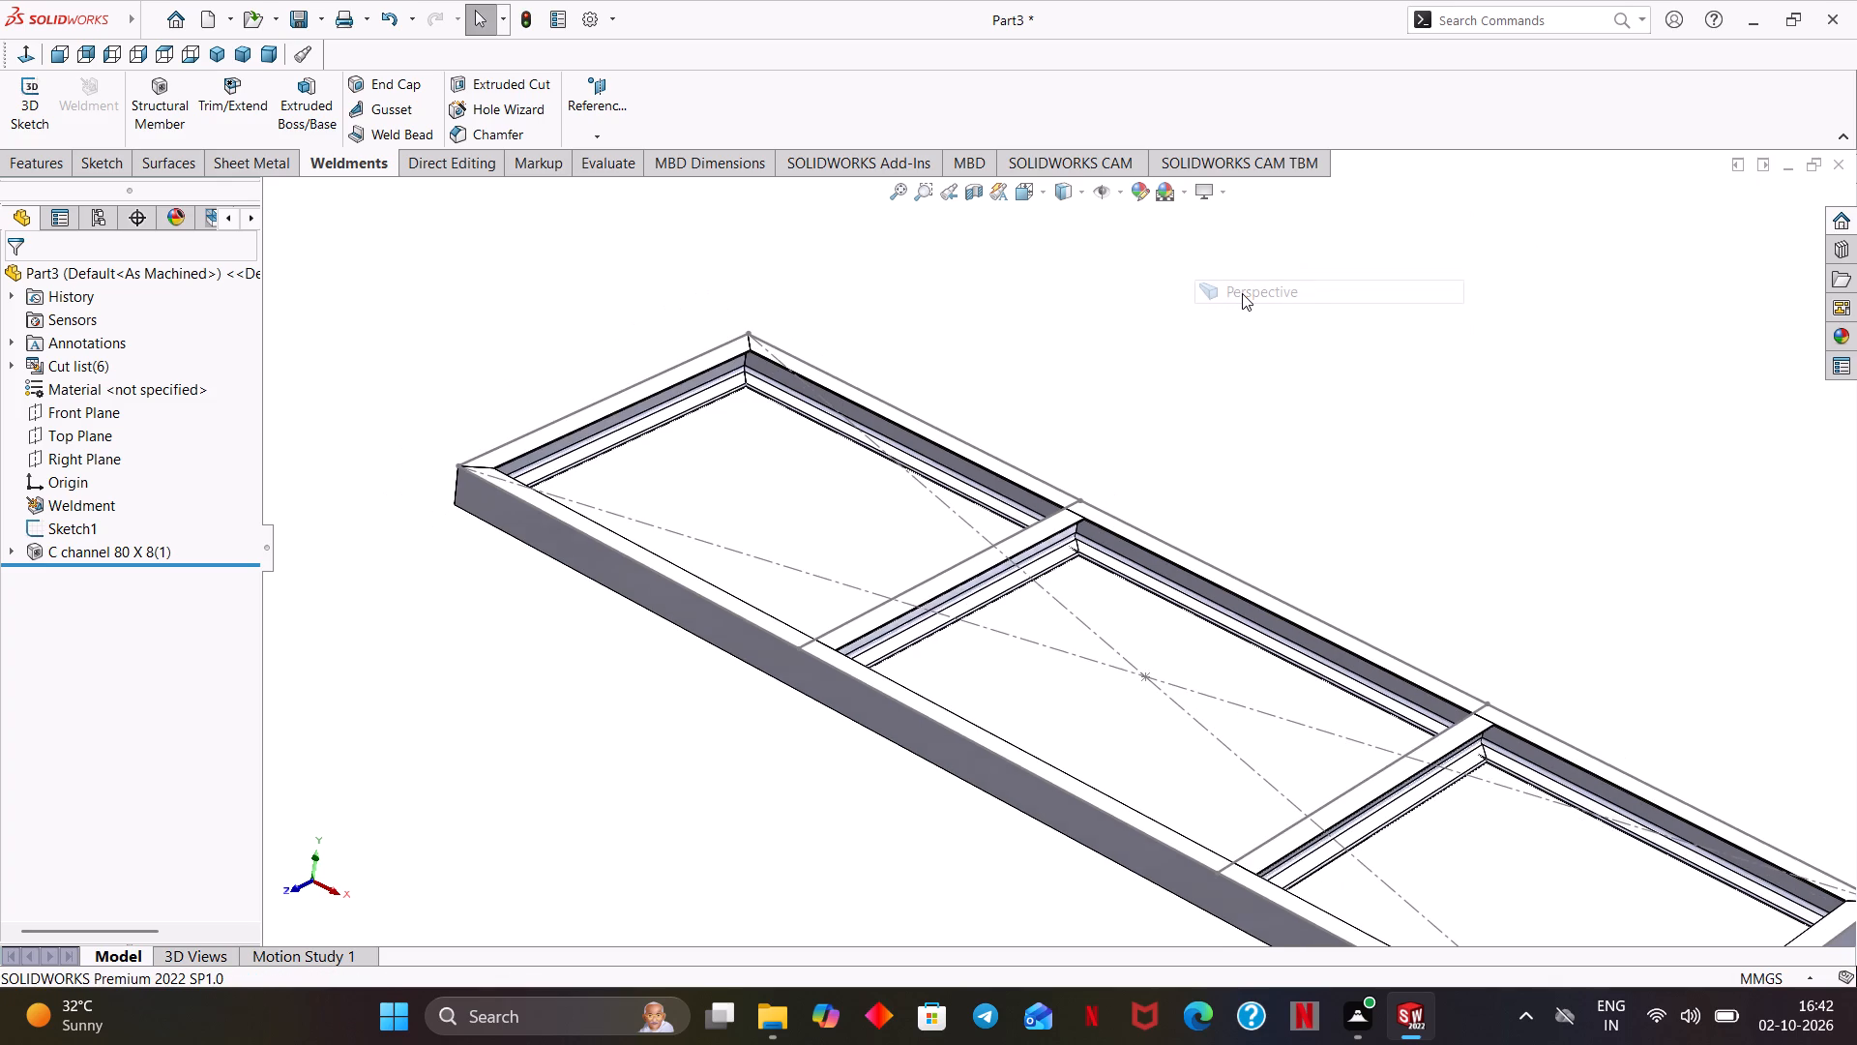
click(1221, 200)
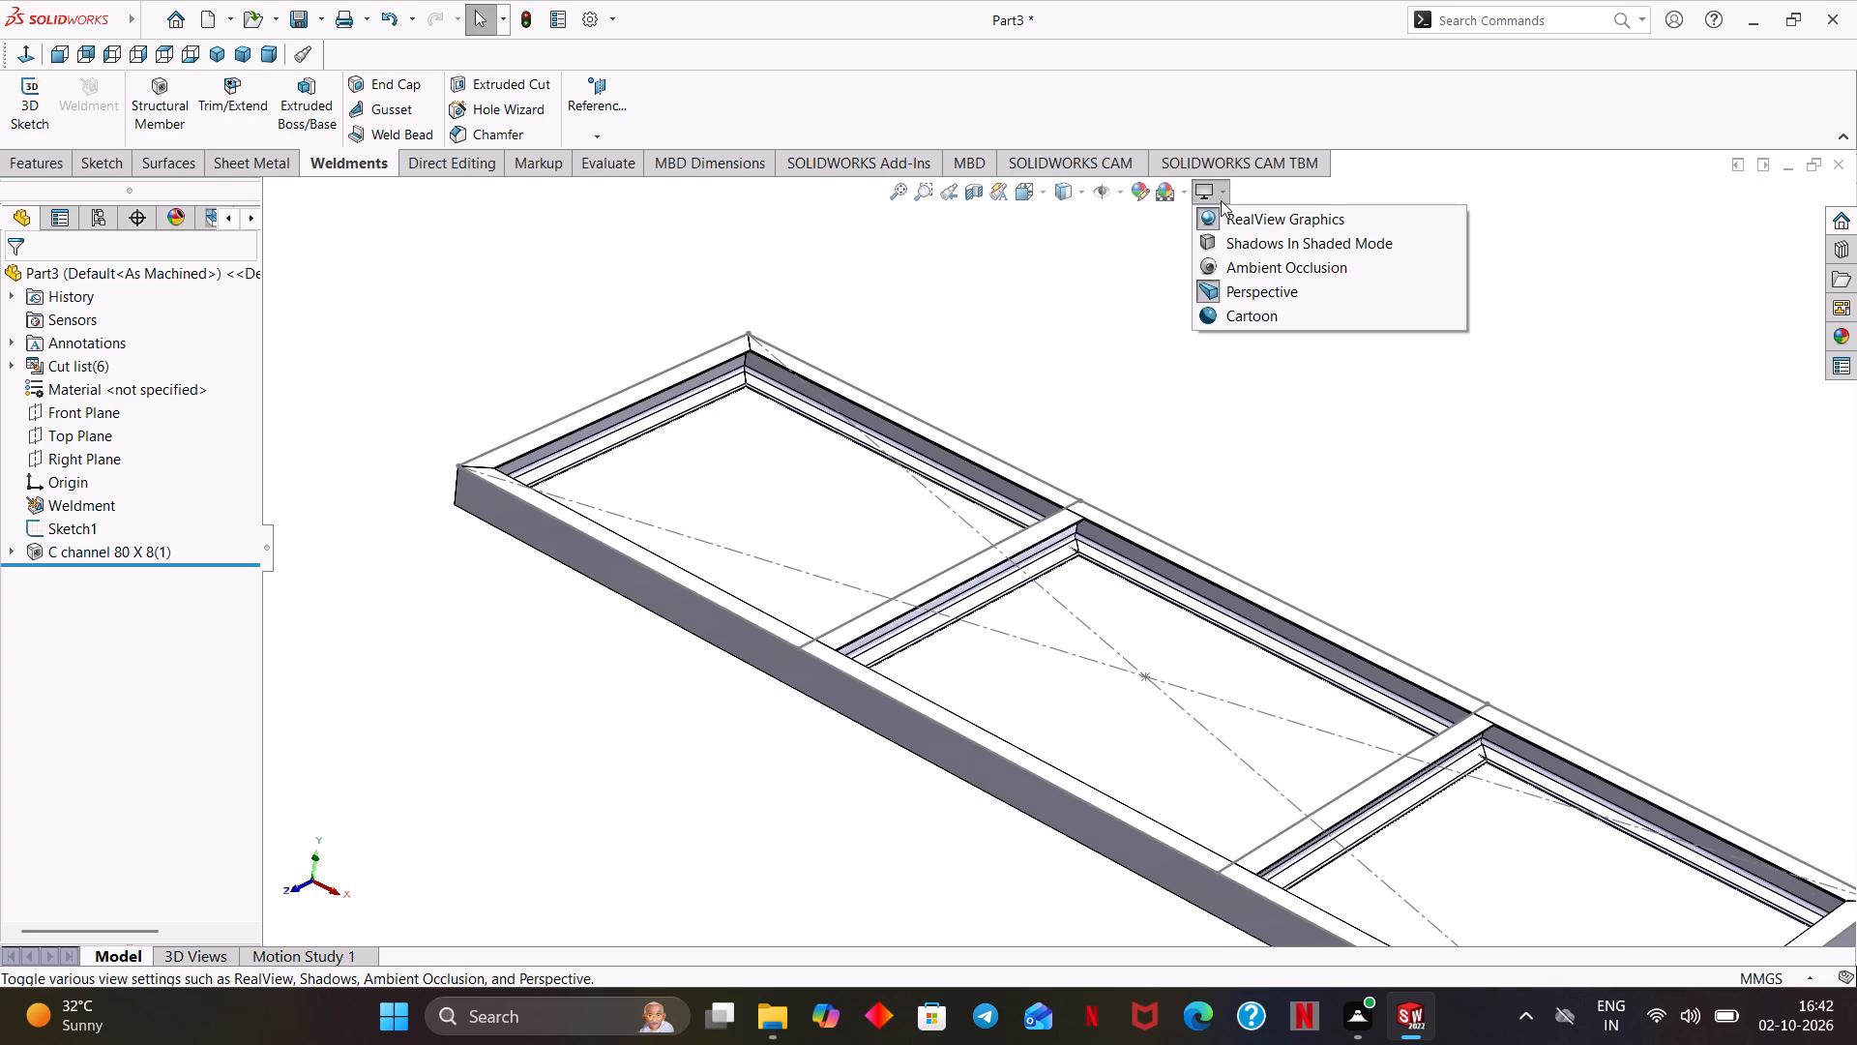
click(1330, 369)
Start a new sketch on the outer side face of the frame's front long channel member.
middle_drag(1288, 390, 1304, 430)
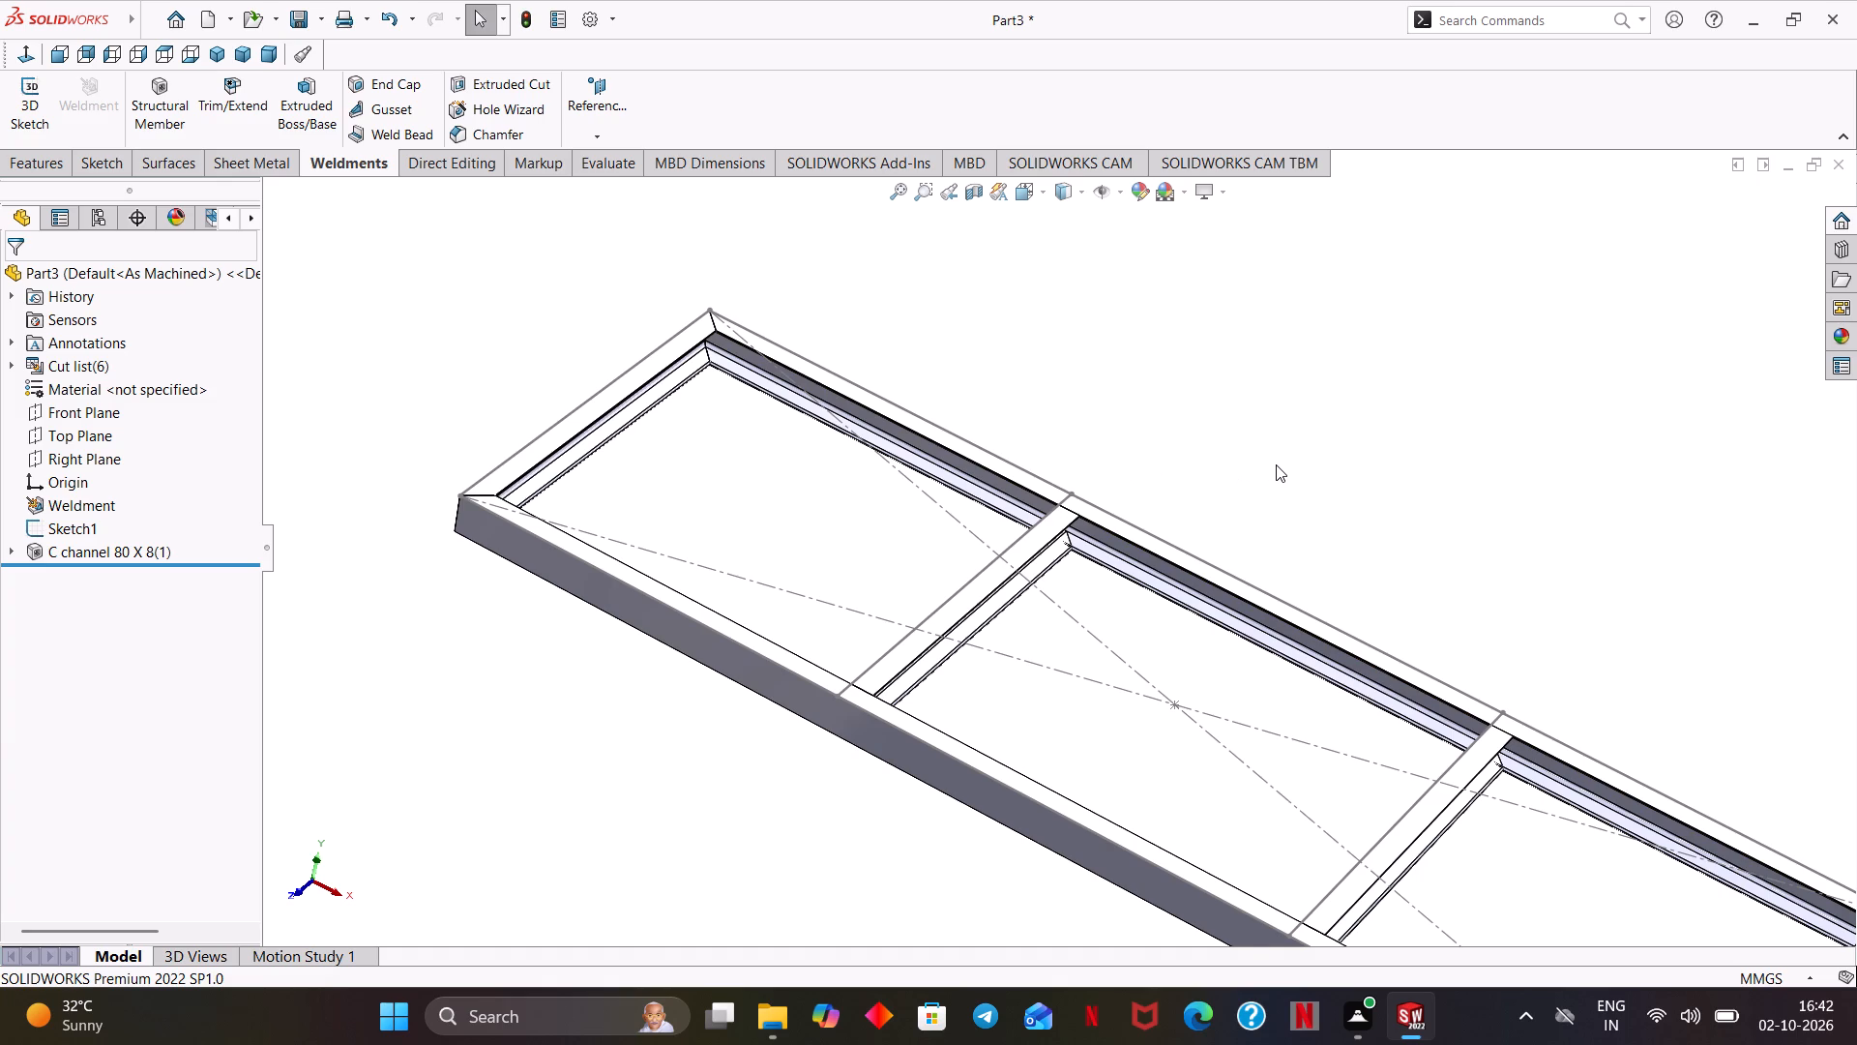
middle_drag(1265, 491, 1253, 486)
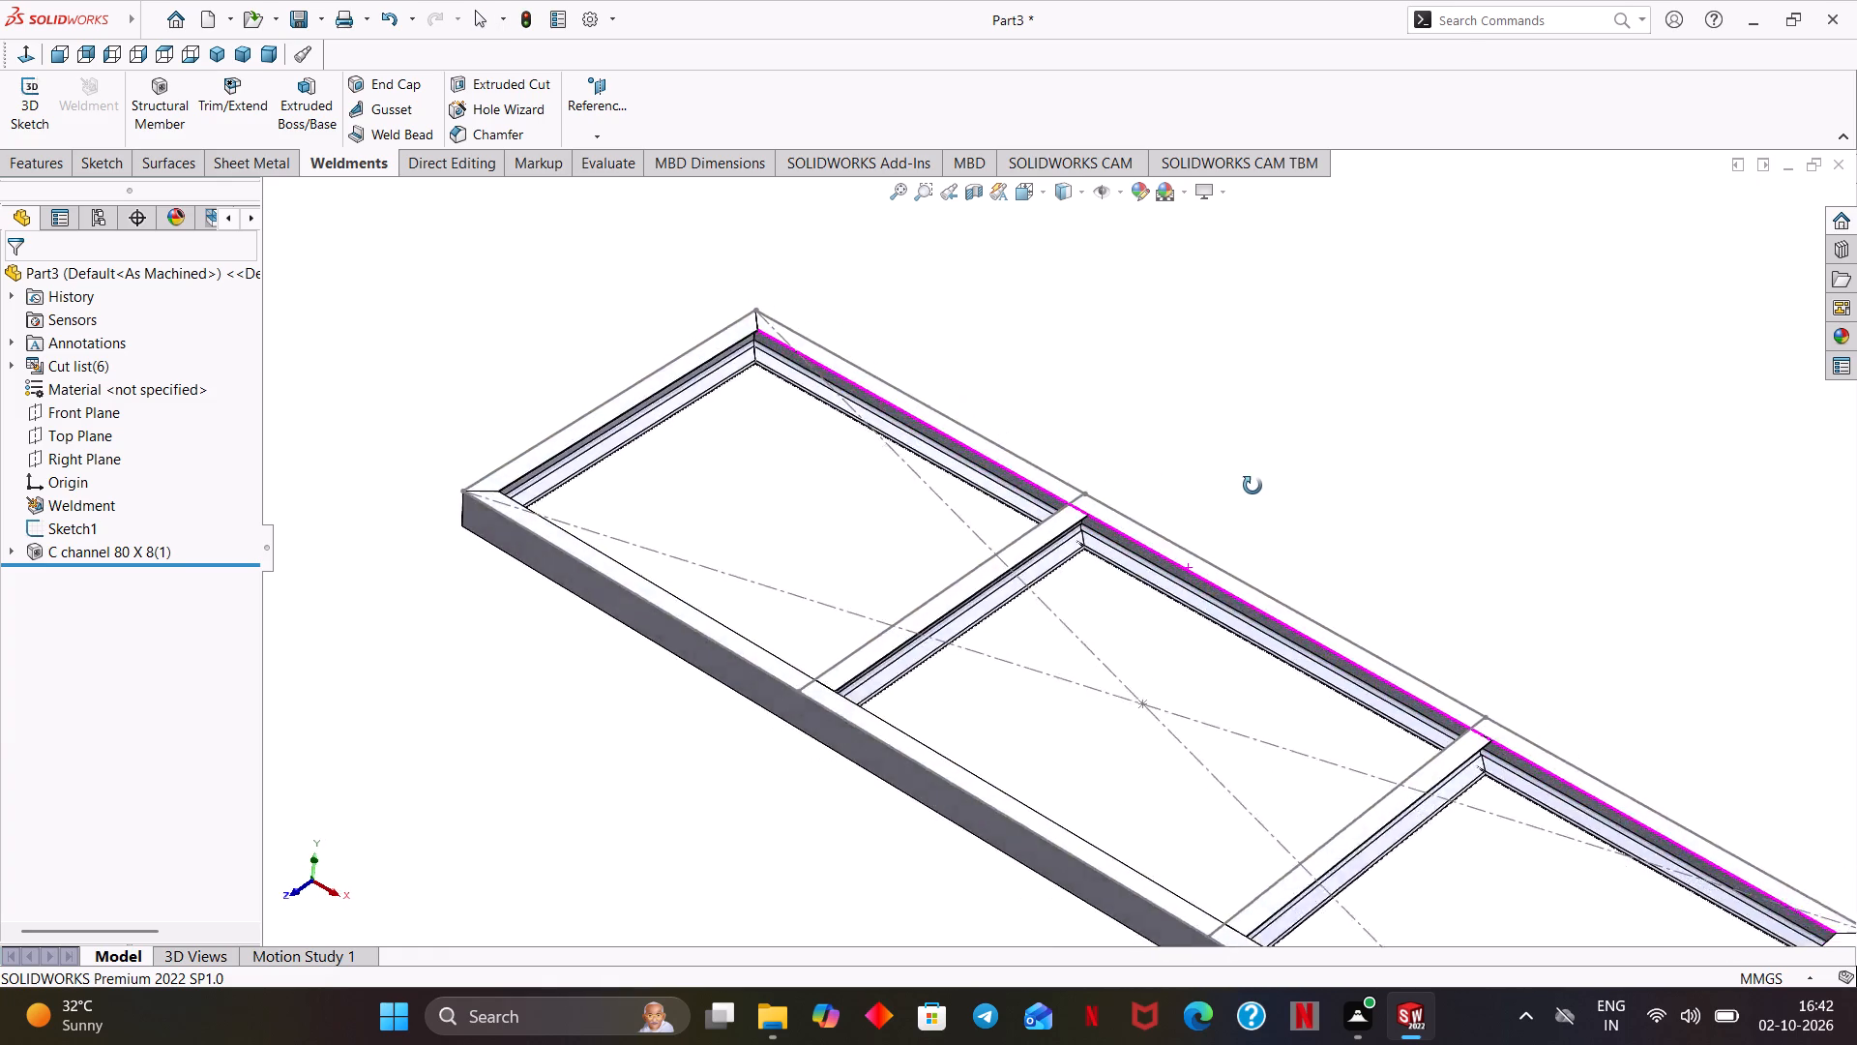
middle_drag(1253, 486, 1290, 471)
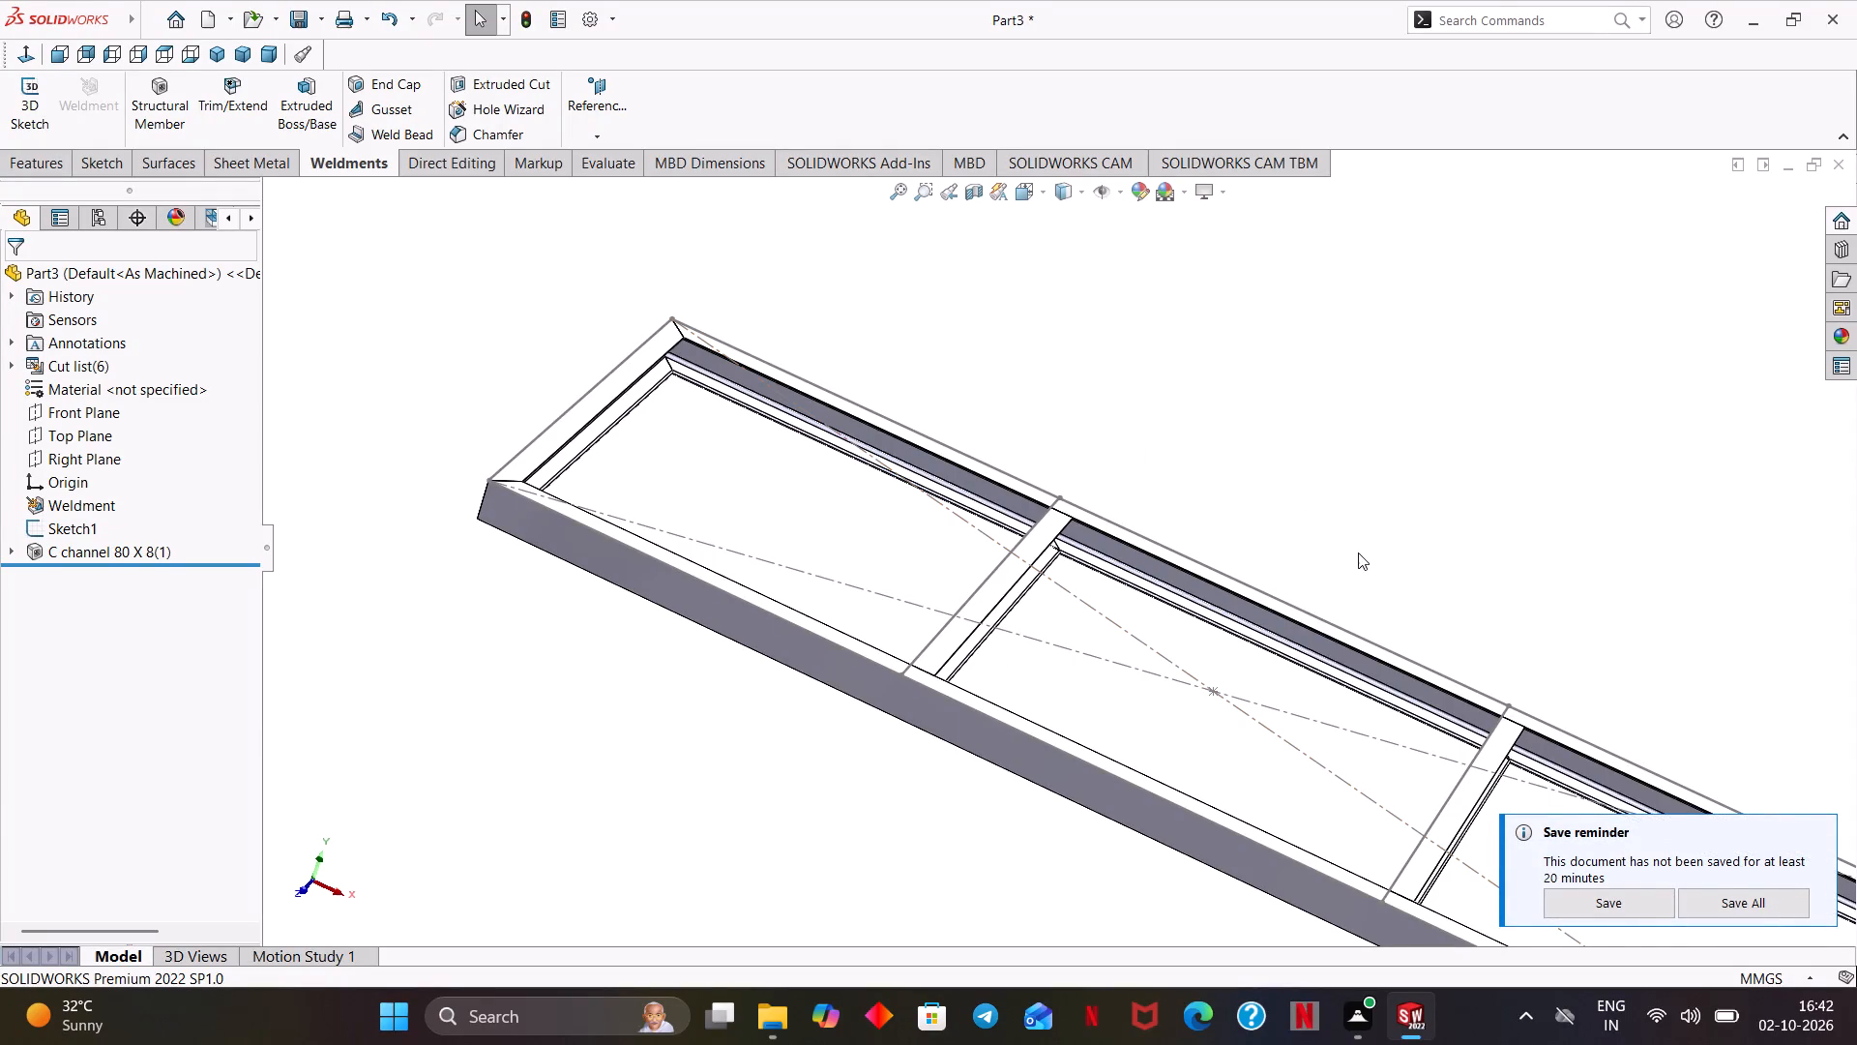
ctrl+middle_drag(1362, 552, 1320, 436)
scroll(1319, 438, up, 1)
middle_drag(1169, 730, 1188, 731)
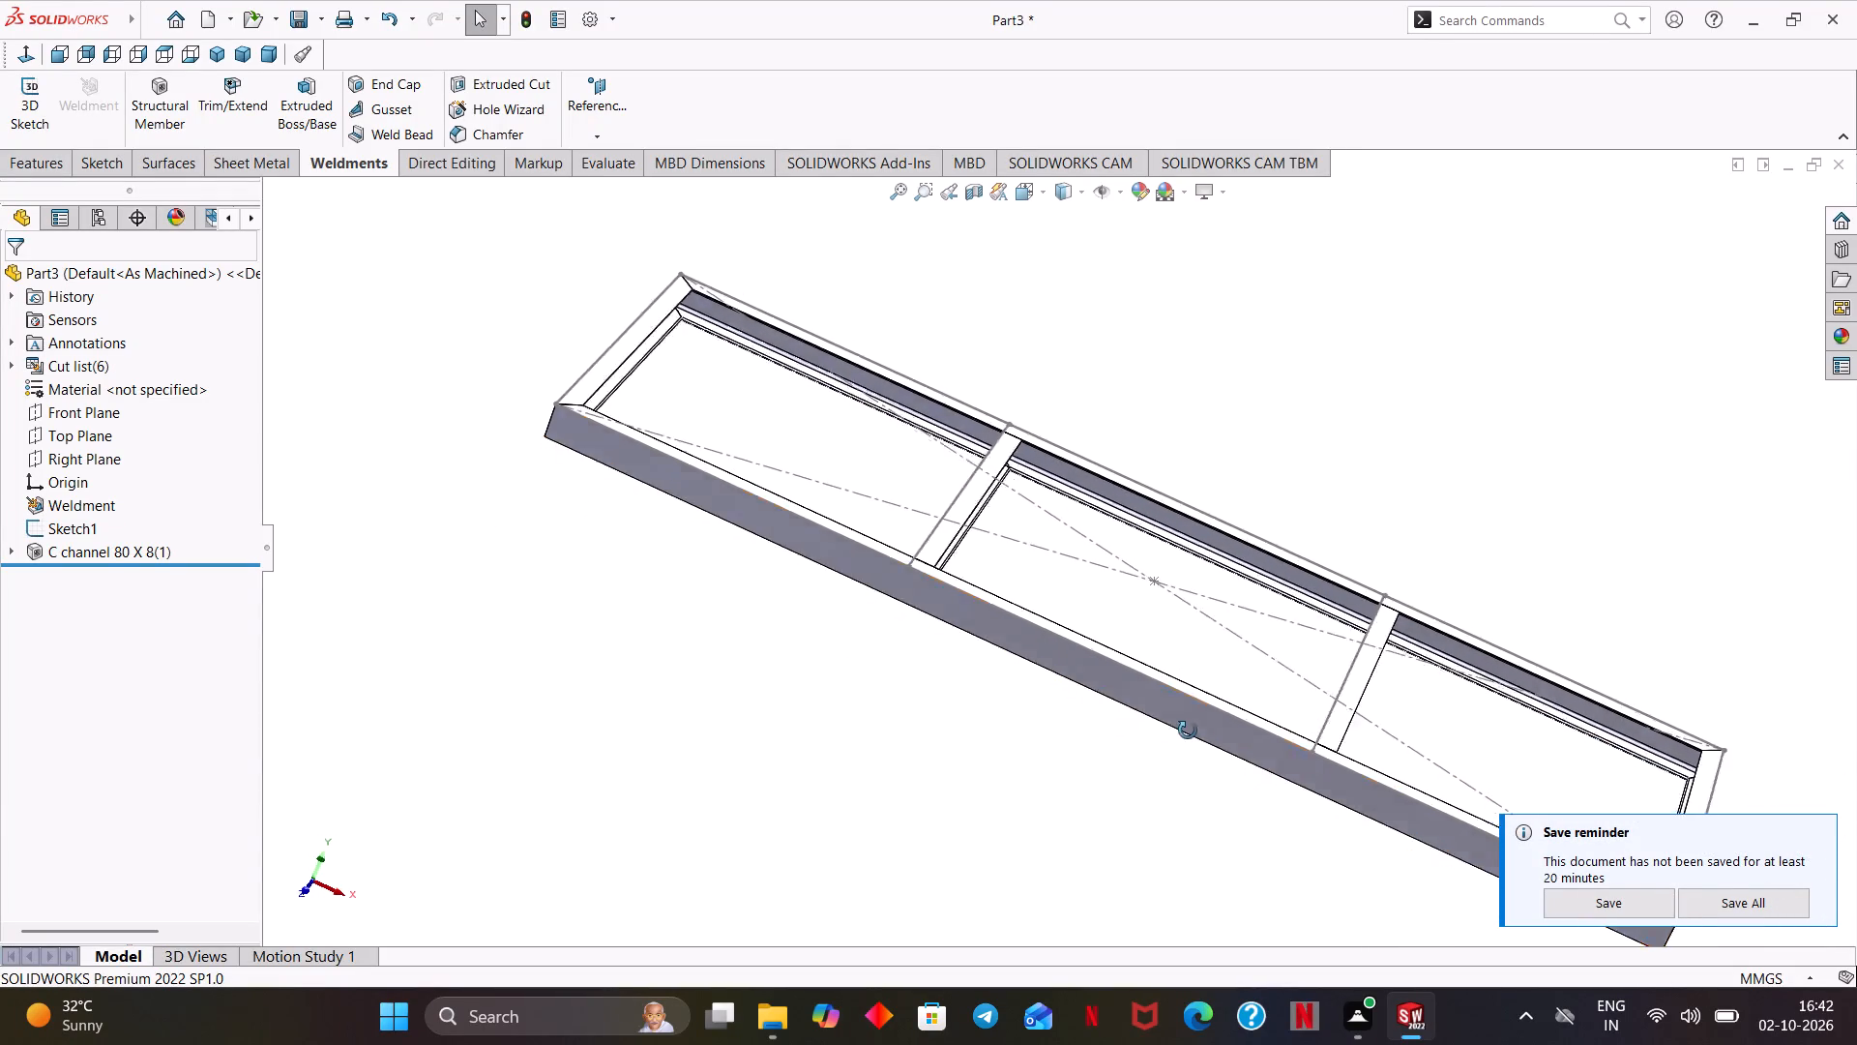
middle_drag(1188, 731, 1200, 704)
click(1157, 670)
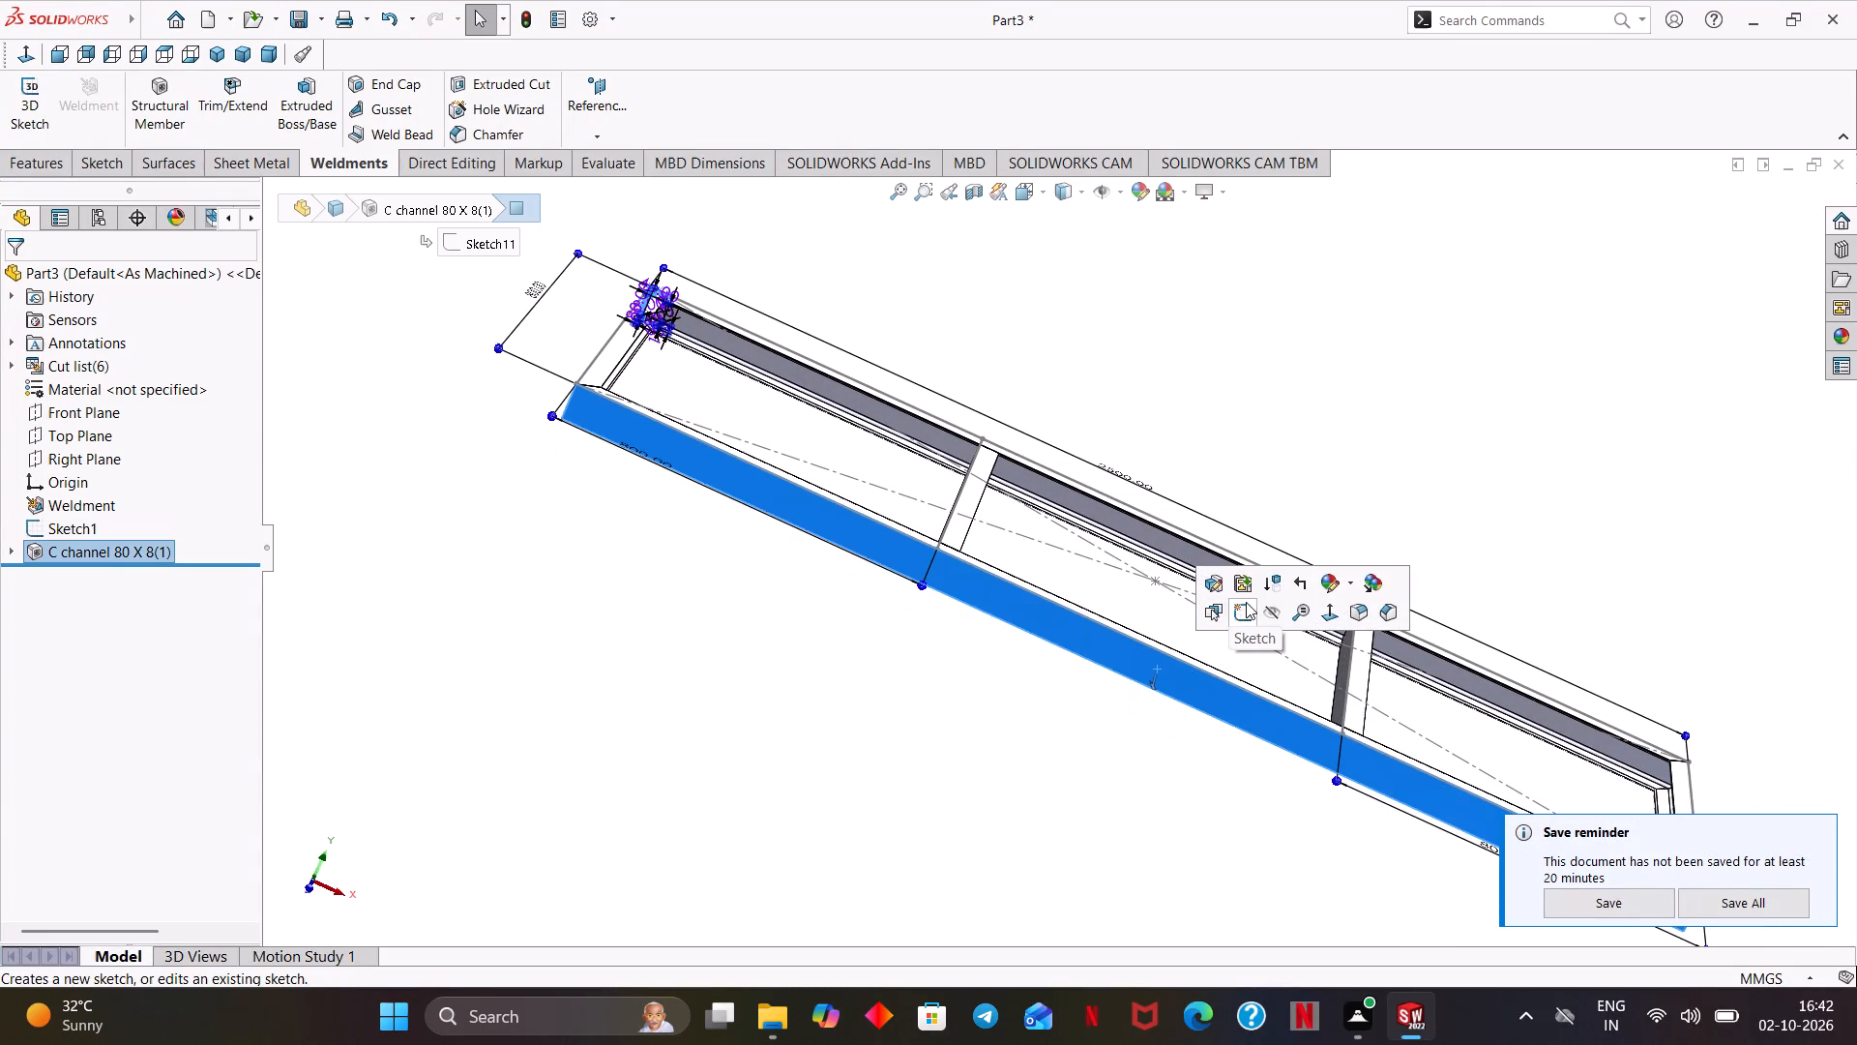
click(1245, 603)
scroll(1212, 662, down, 1)
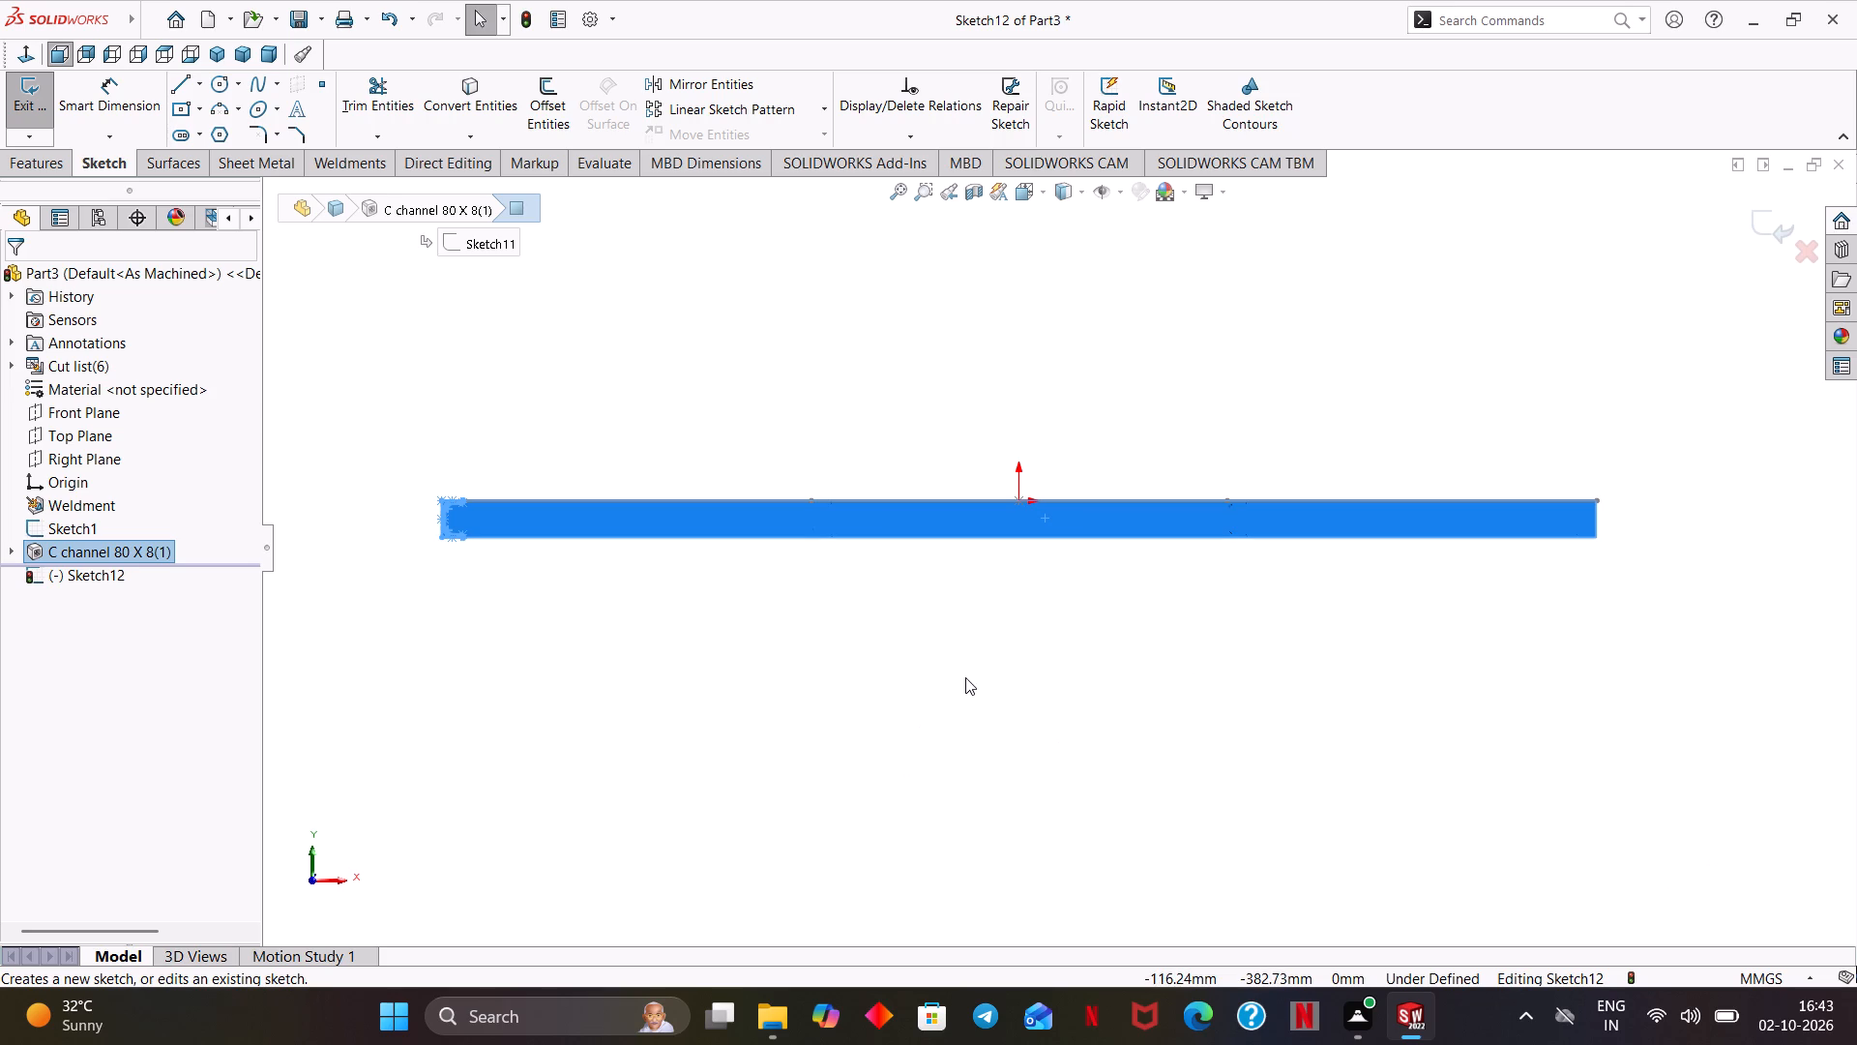
scroll(965, 677, up, 2)
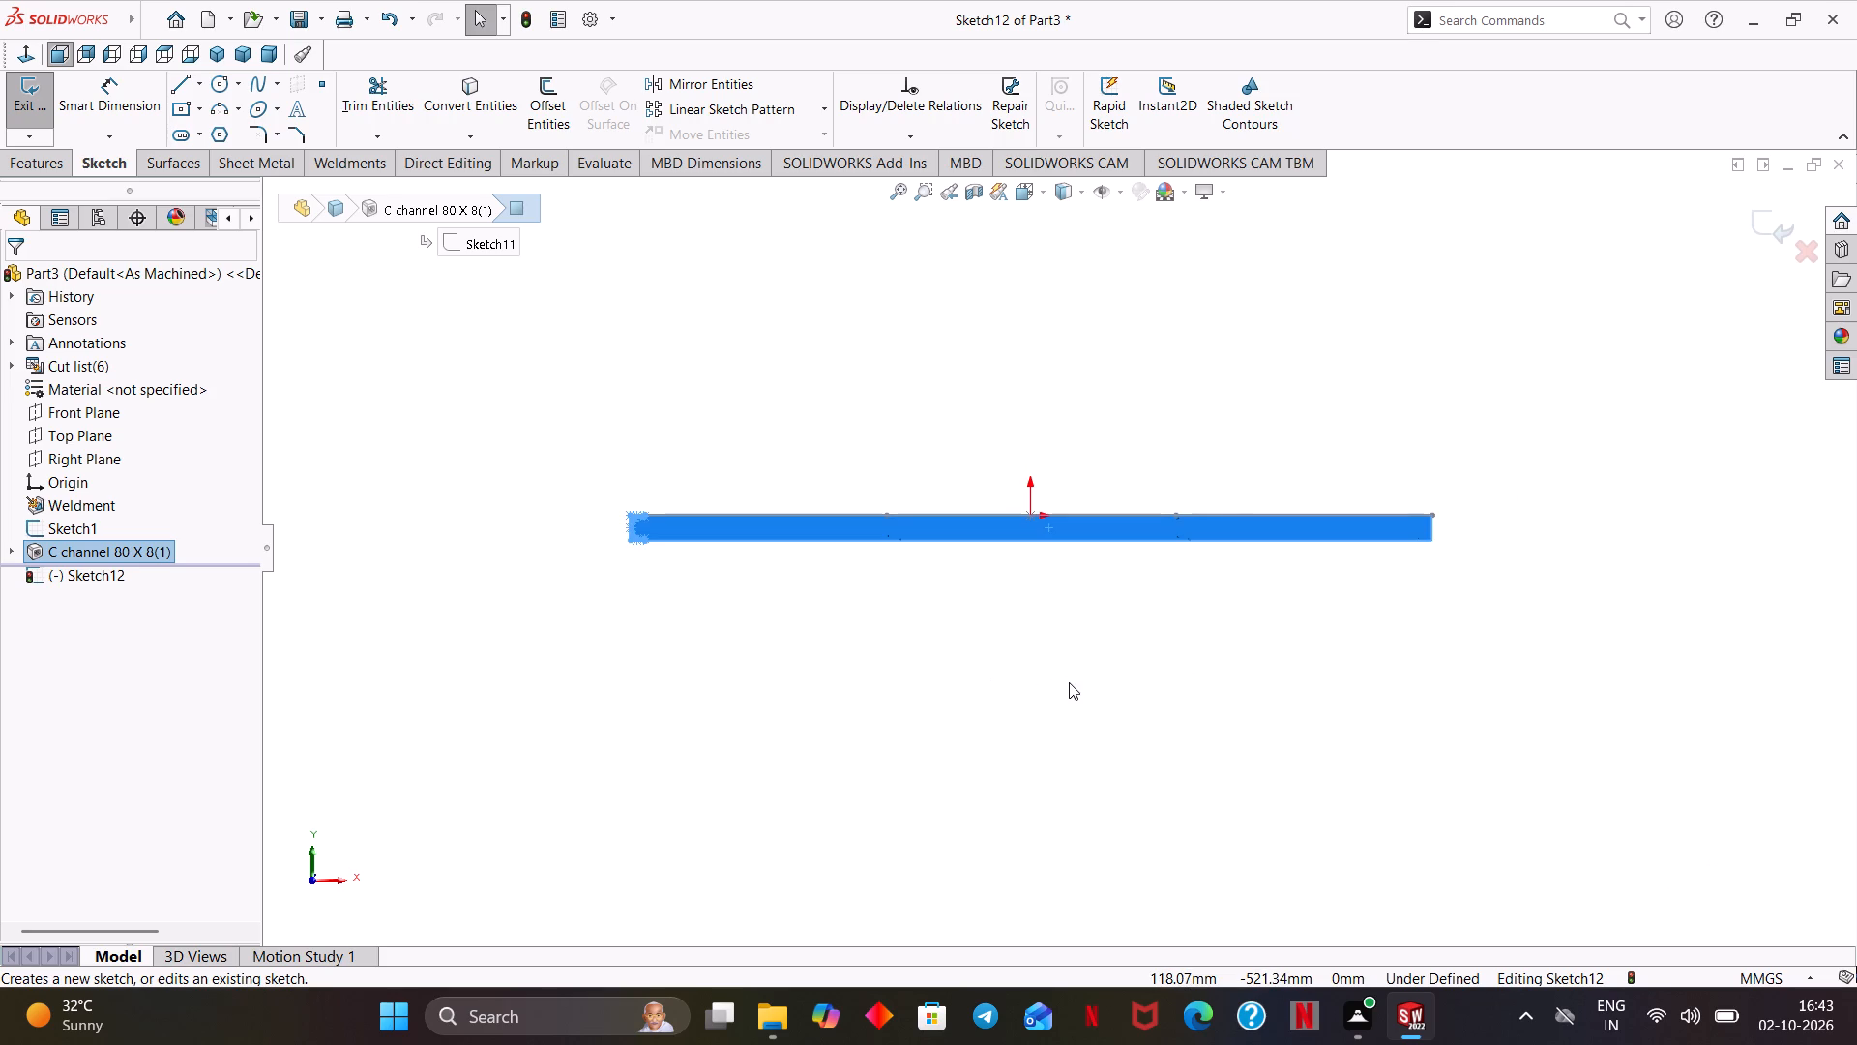
click(440, 517)
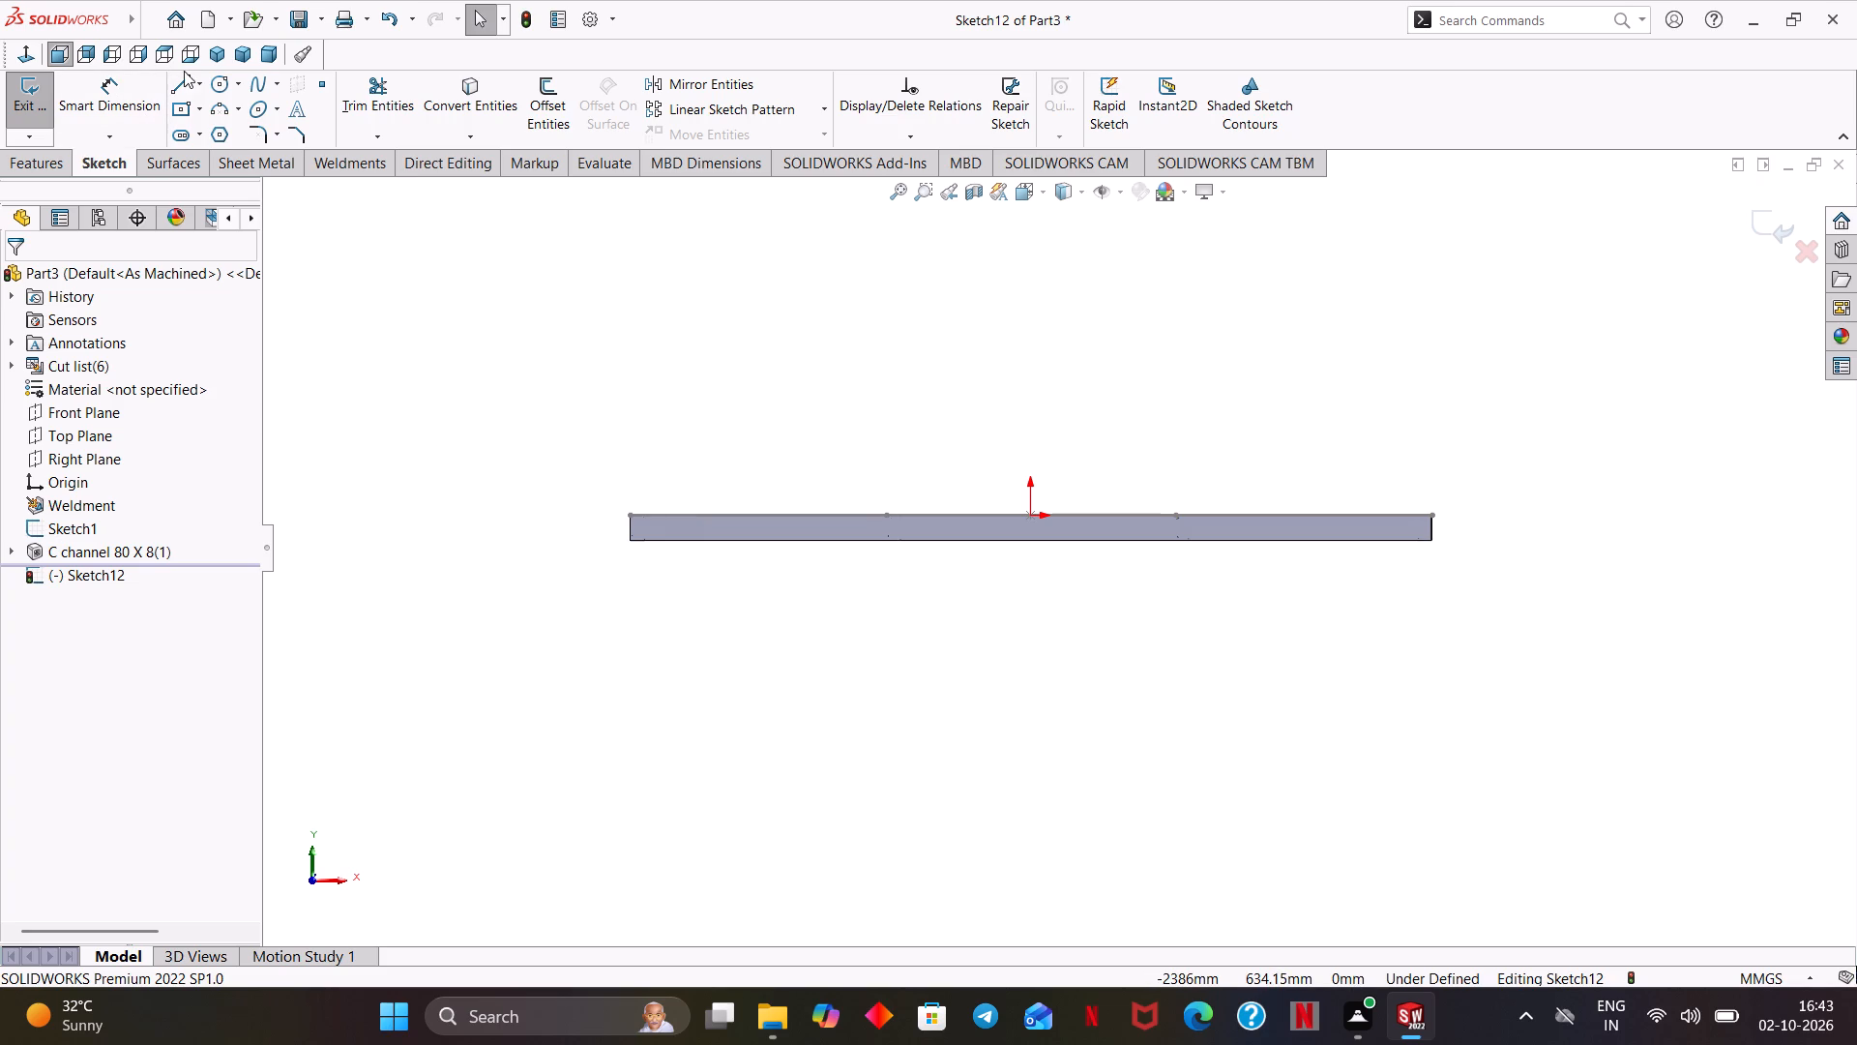
Sketch a horizontal construction centerline about 4175 mm long, about 775 mm below the frame's top edge and extending past both frame ends.
click(194, 75)
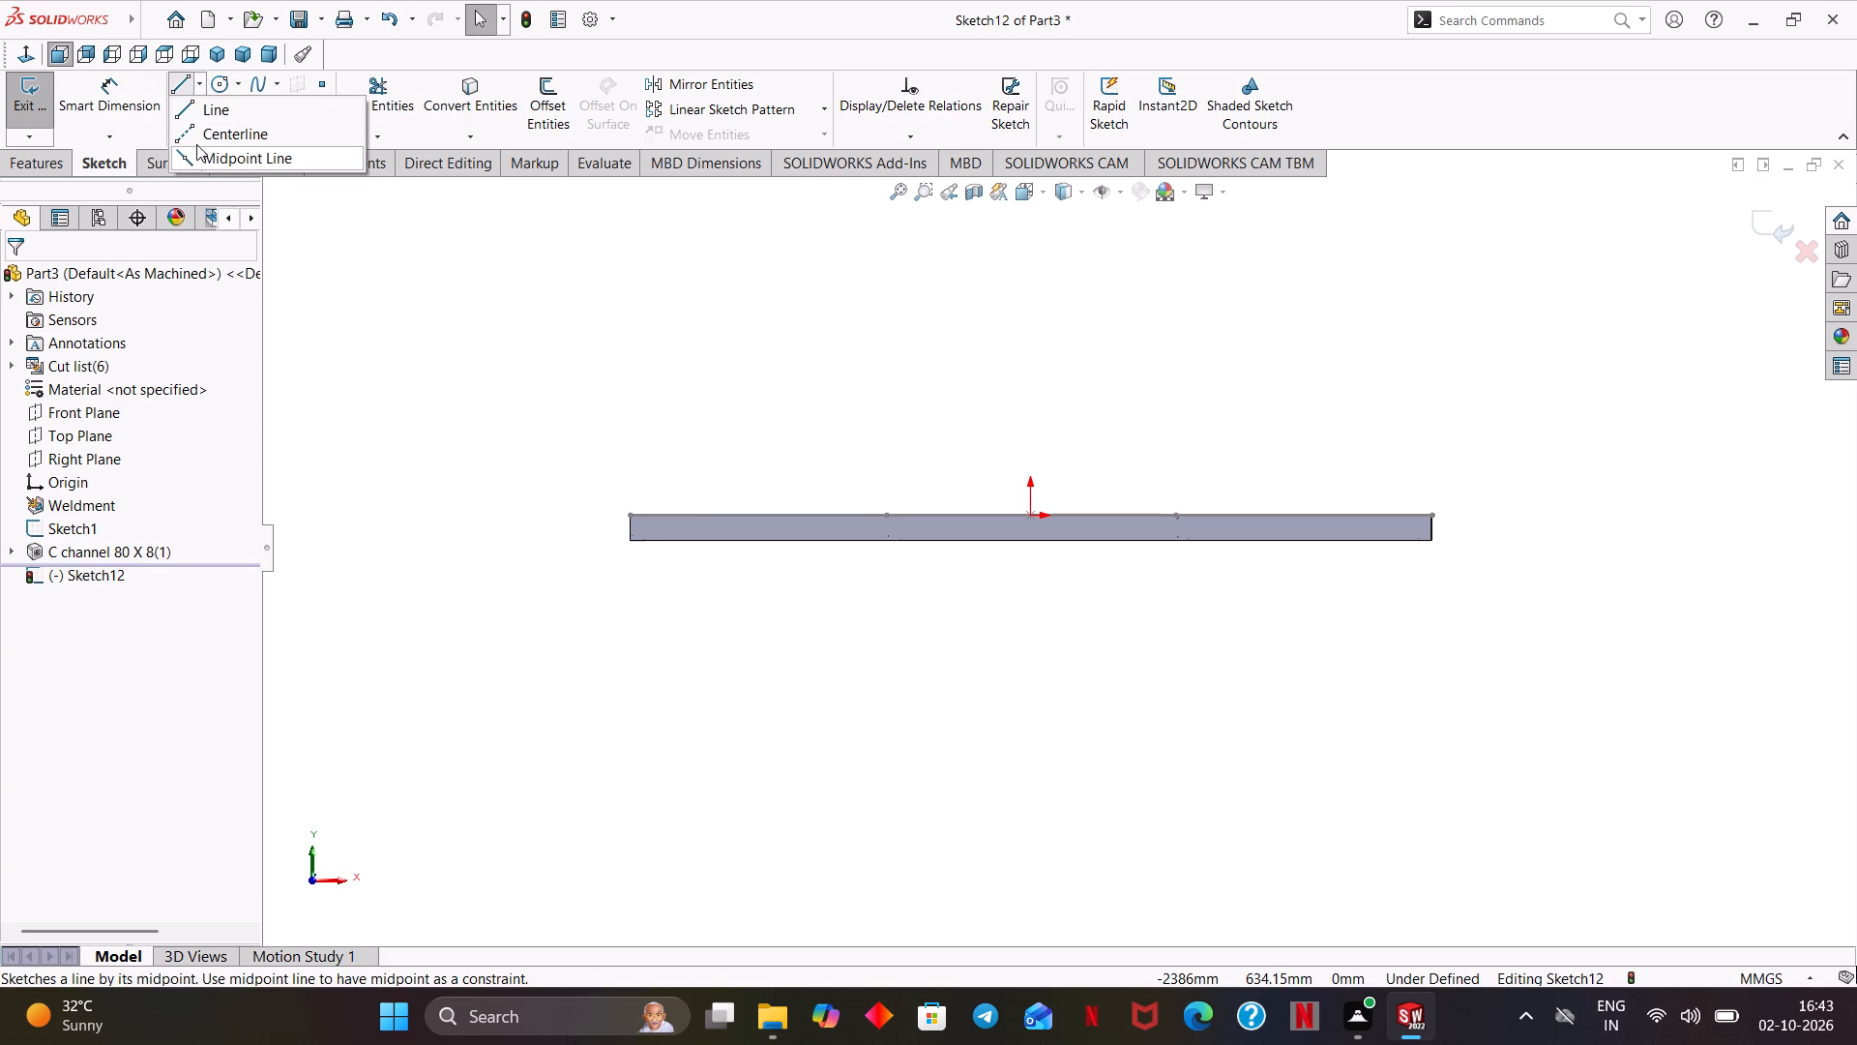
click(200, 134)
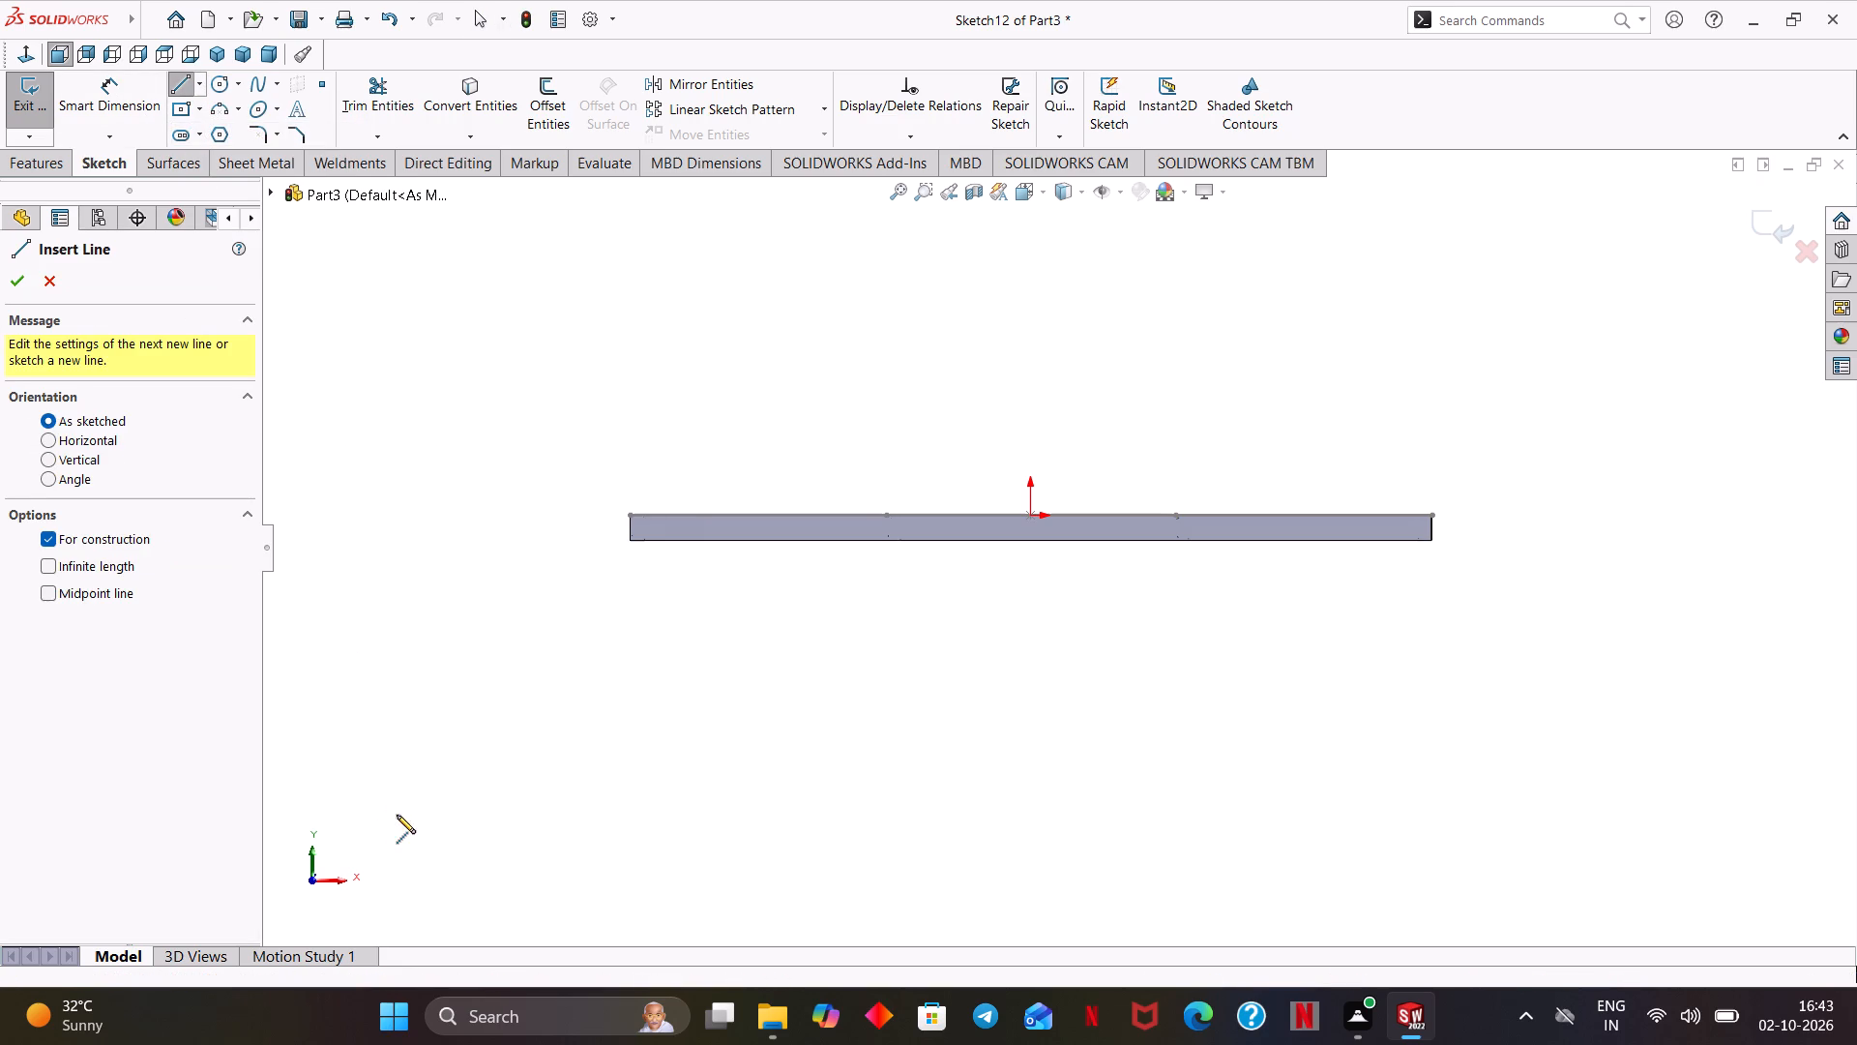
click(411, 766)
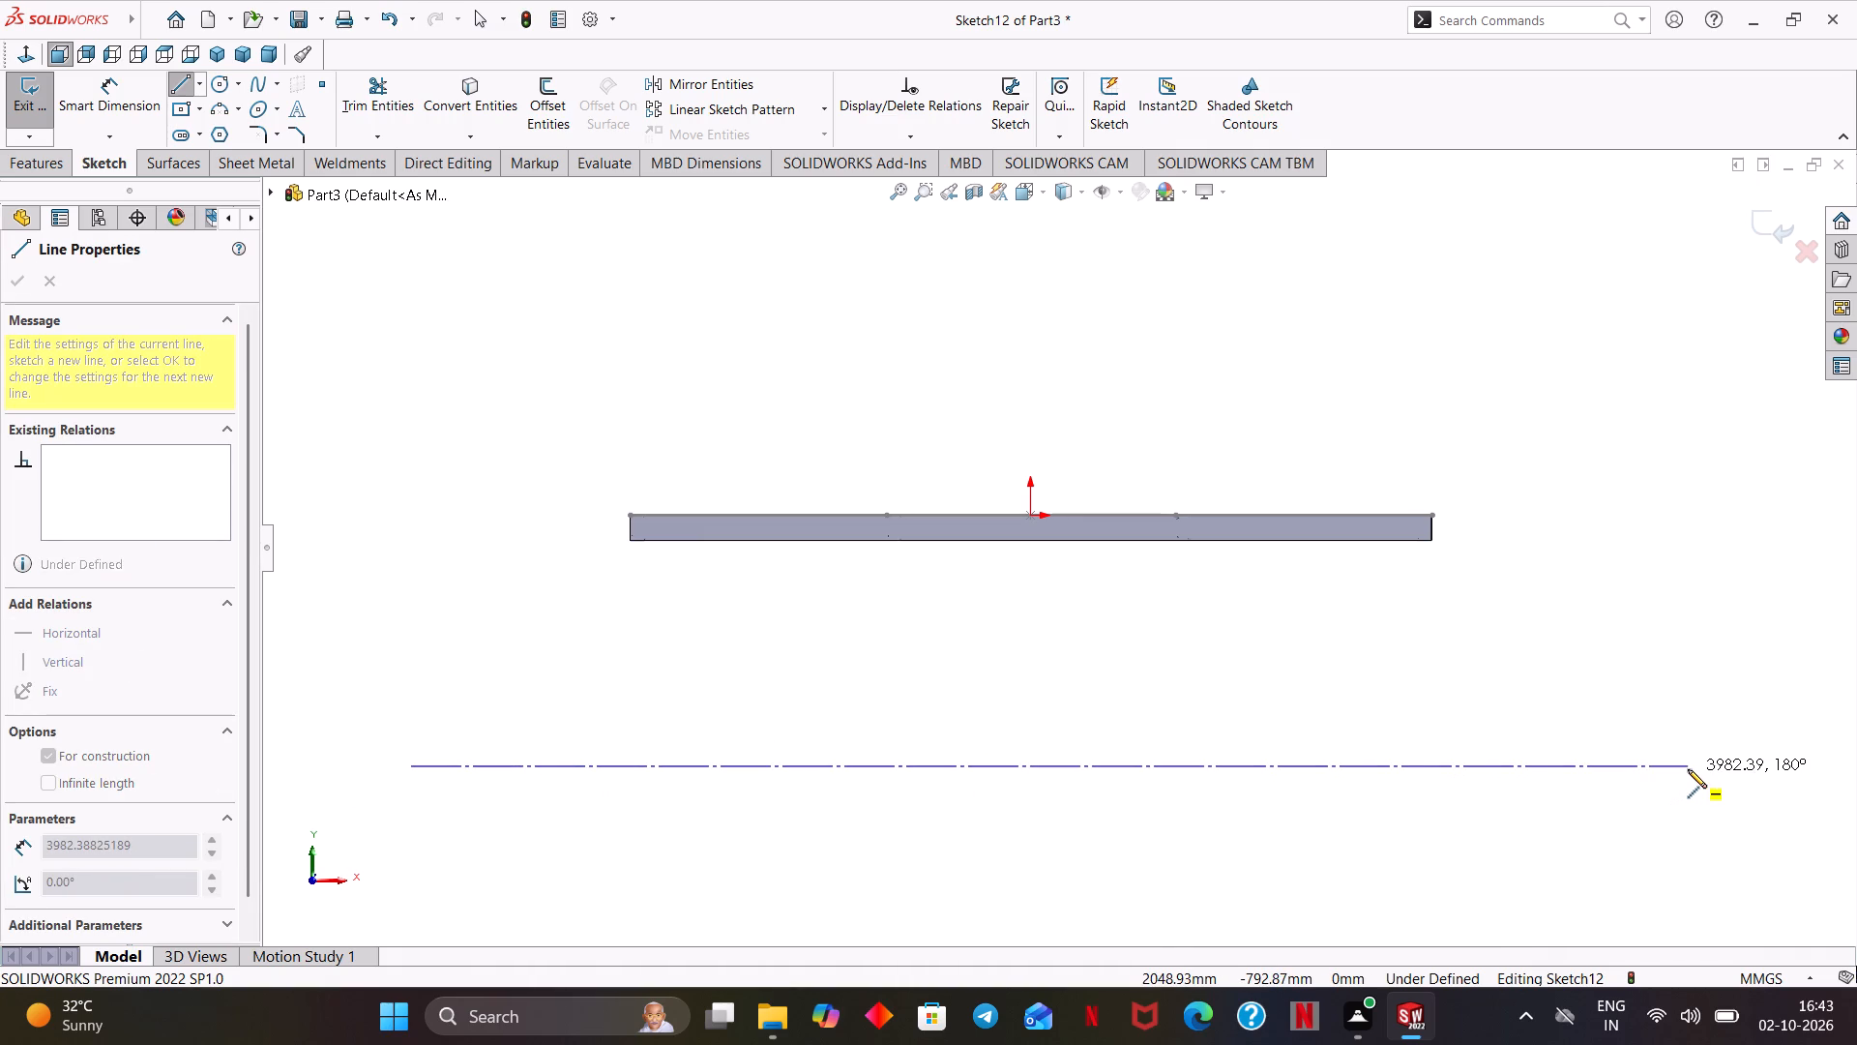
click(1750, 766)
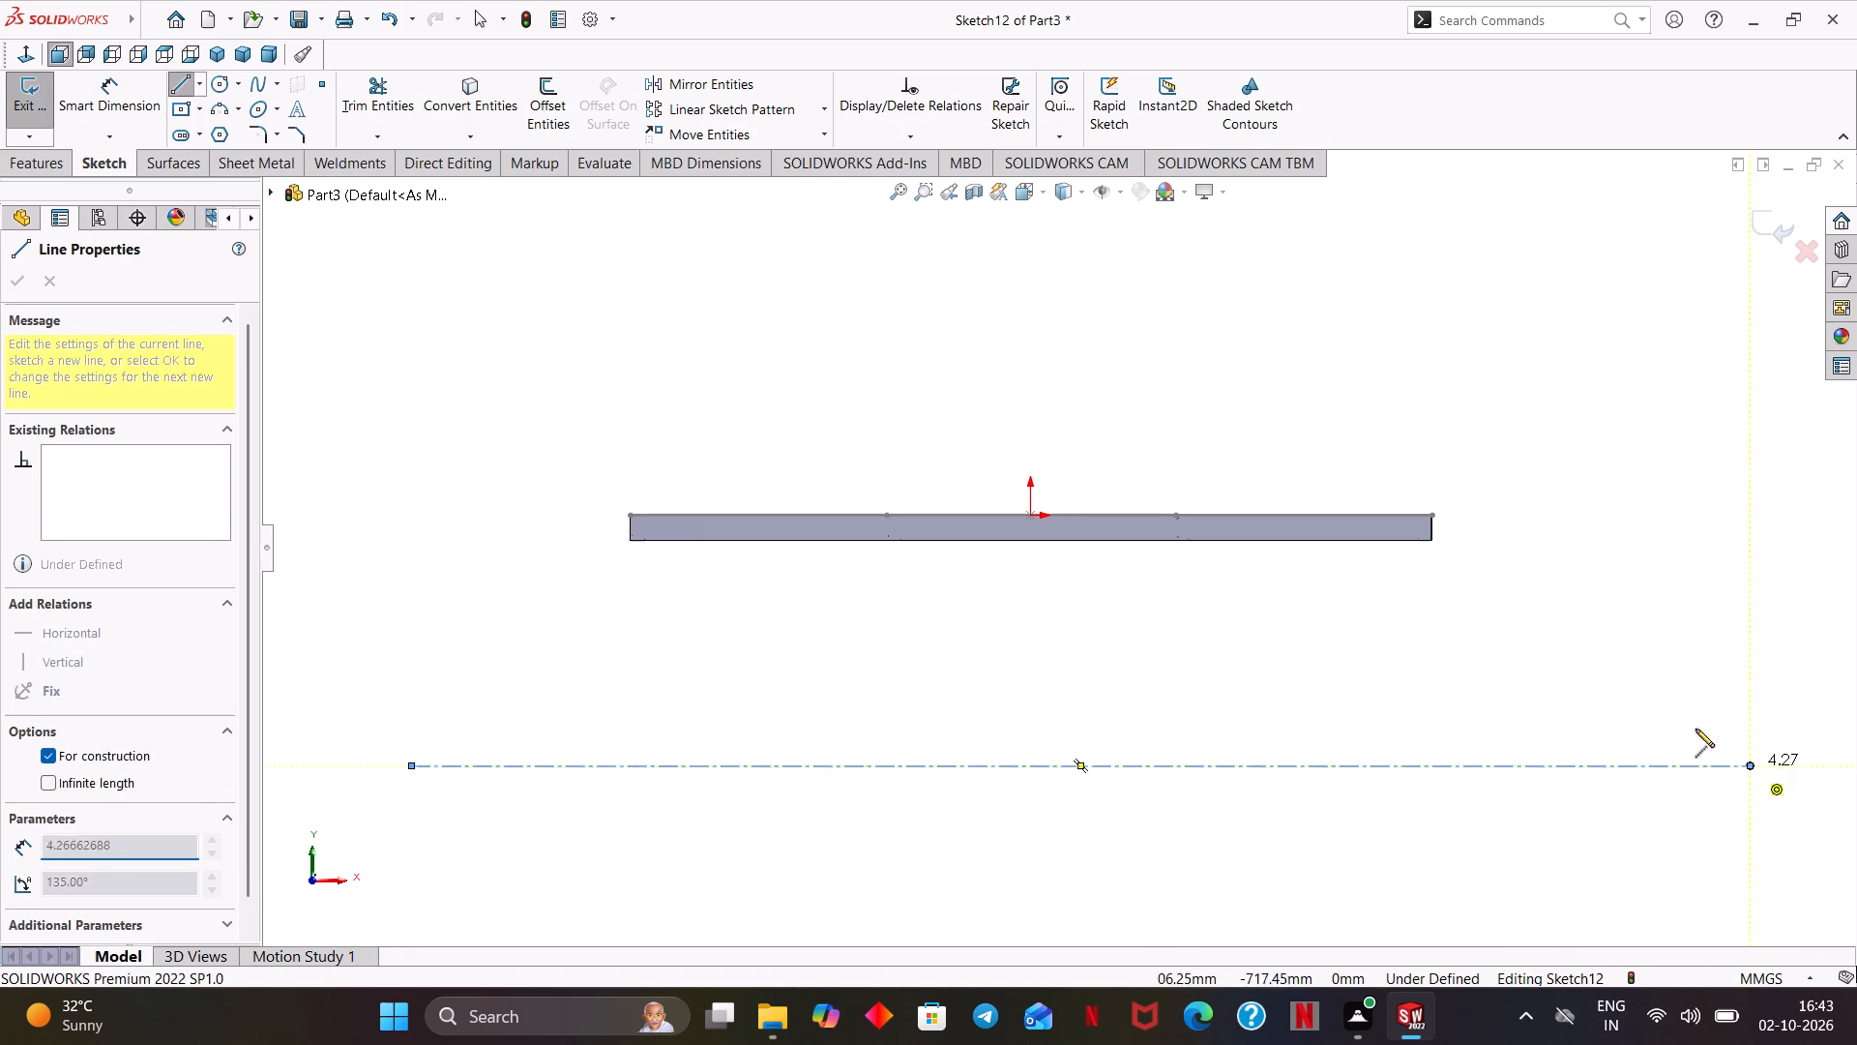
right_click(1647, 652)
click(1679, 668)
click(1168, 771)
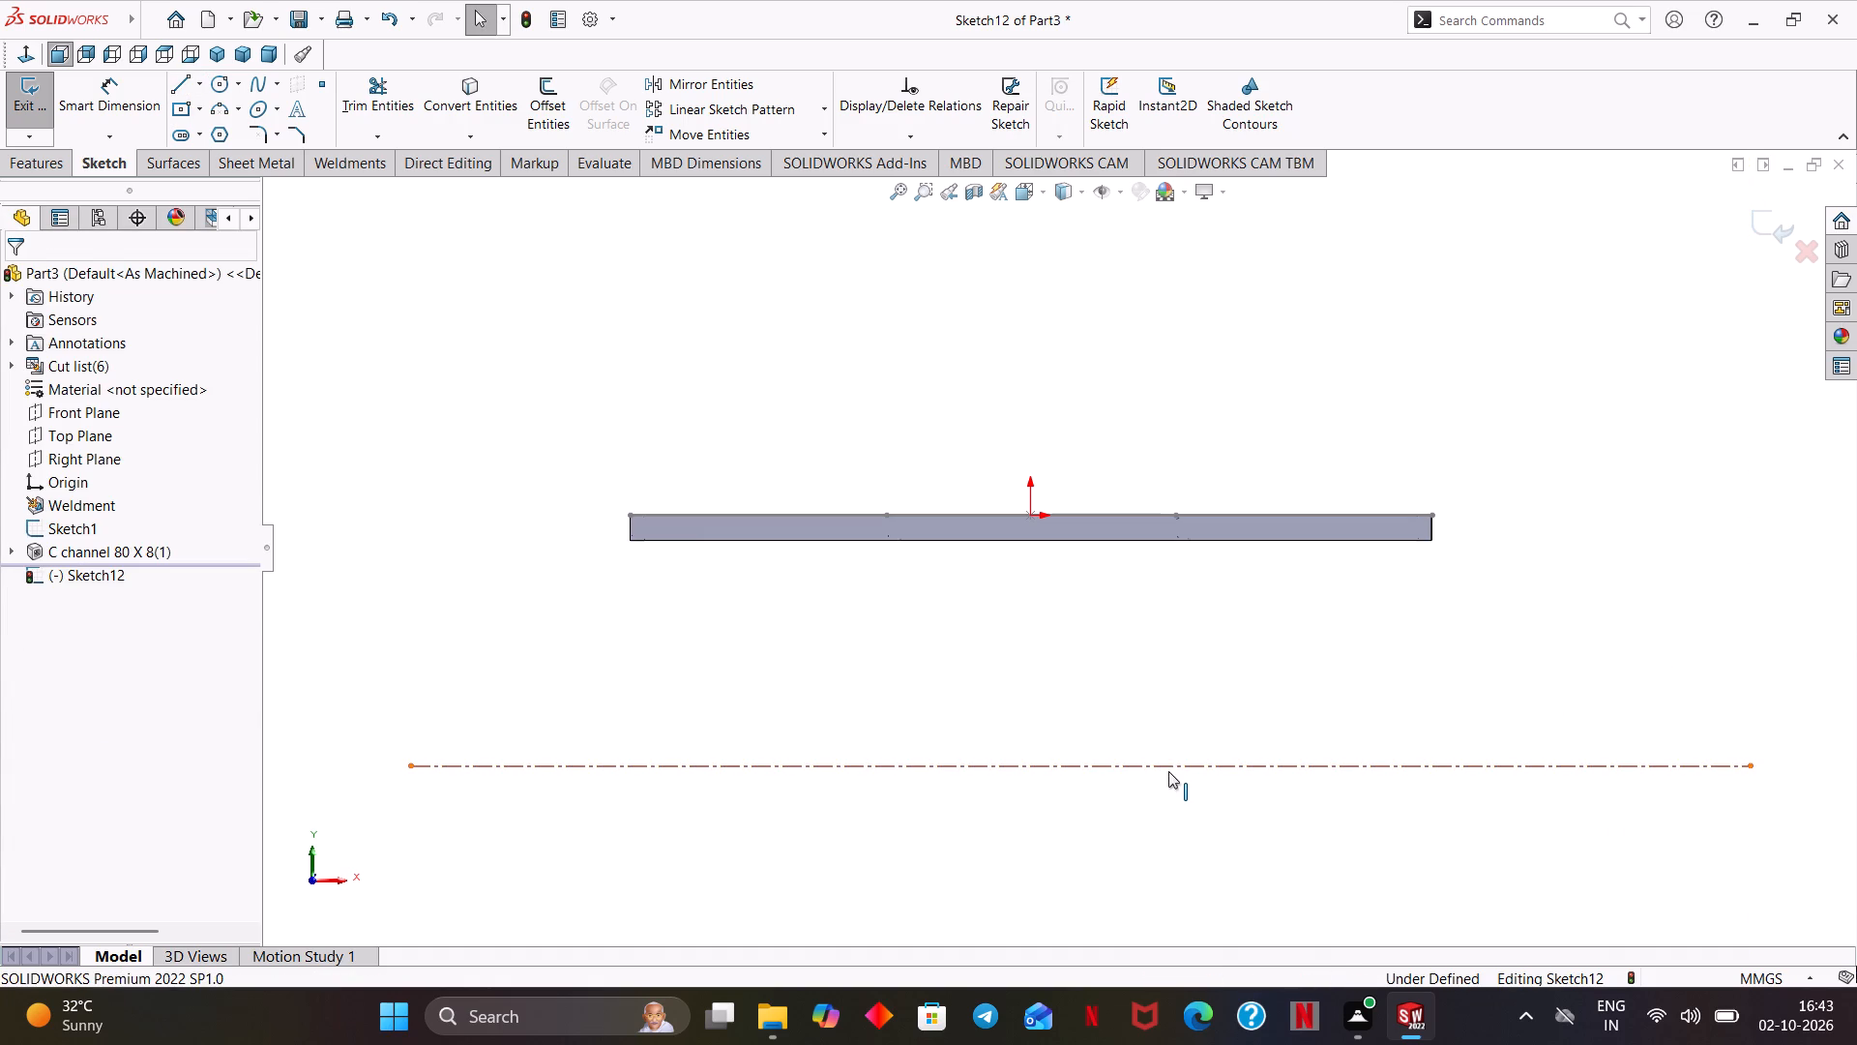
click(1232, 681)
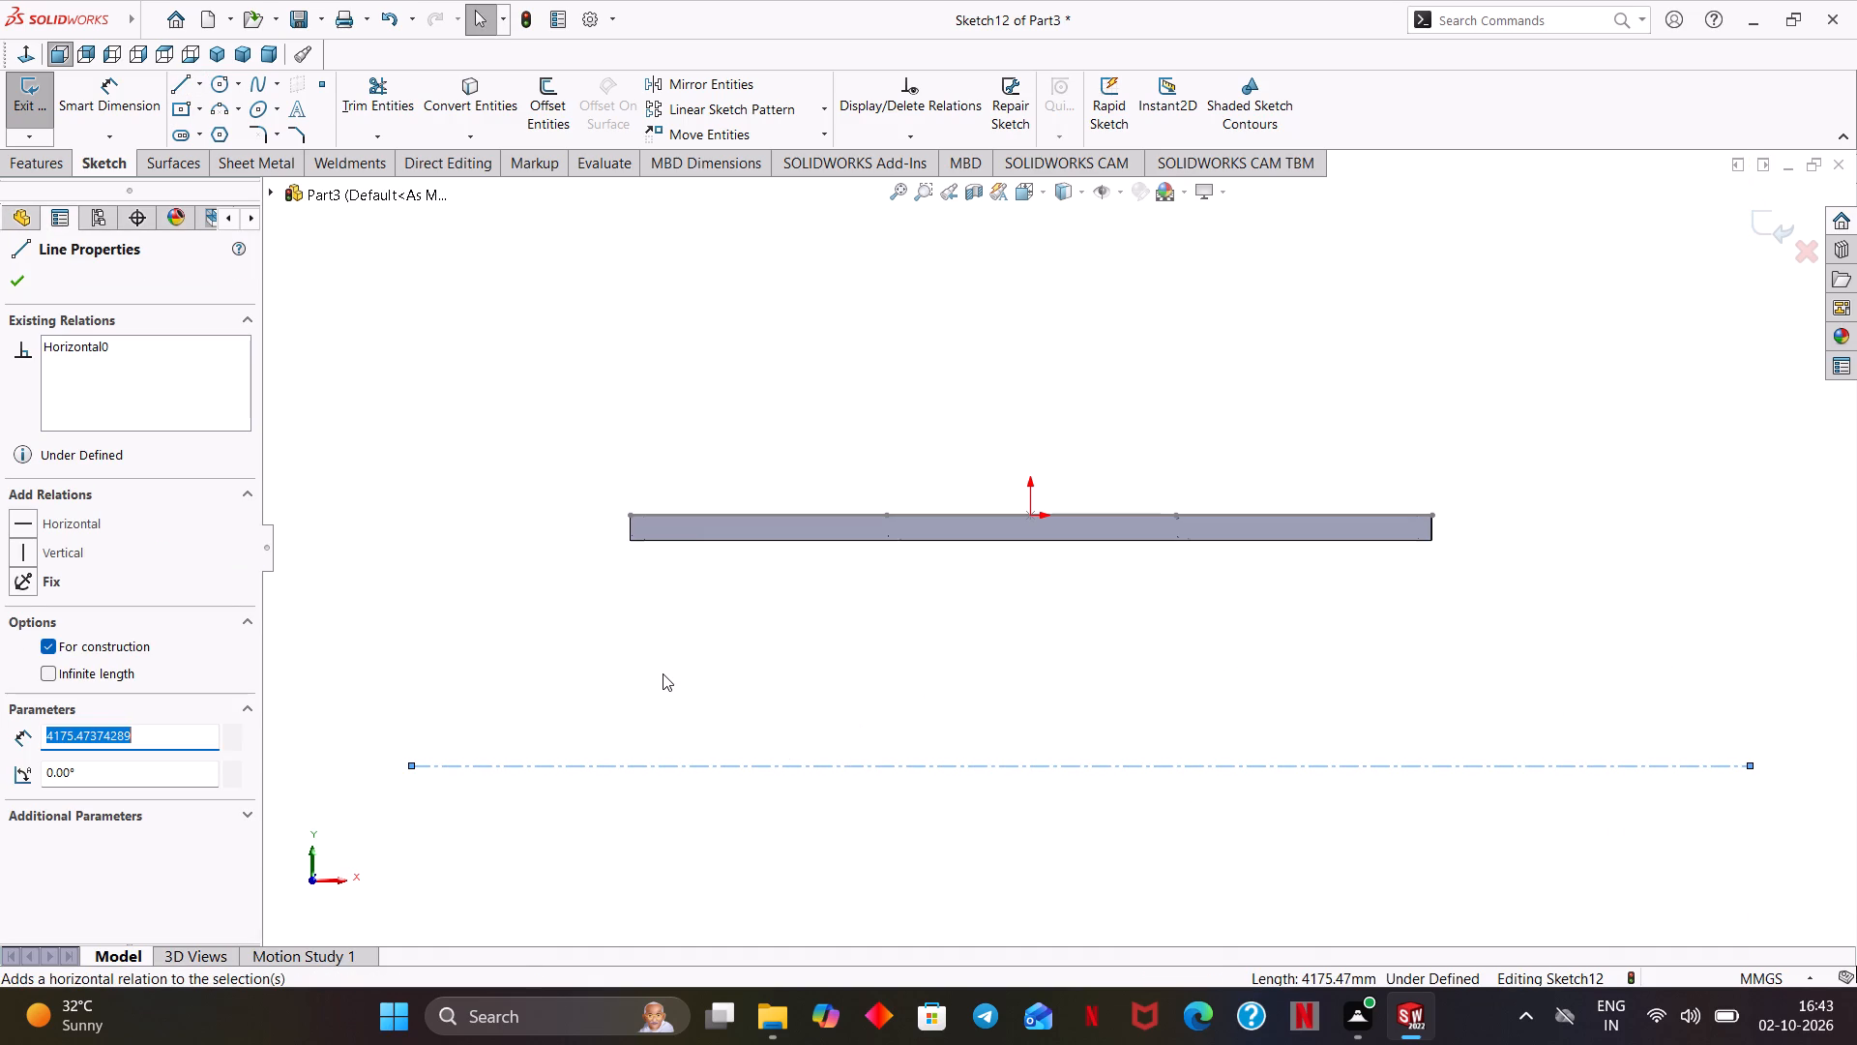
click(13, 282)
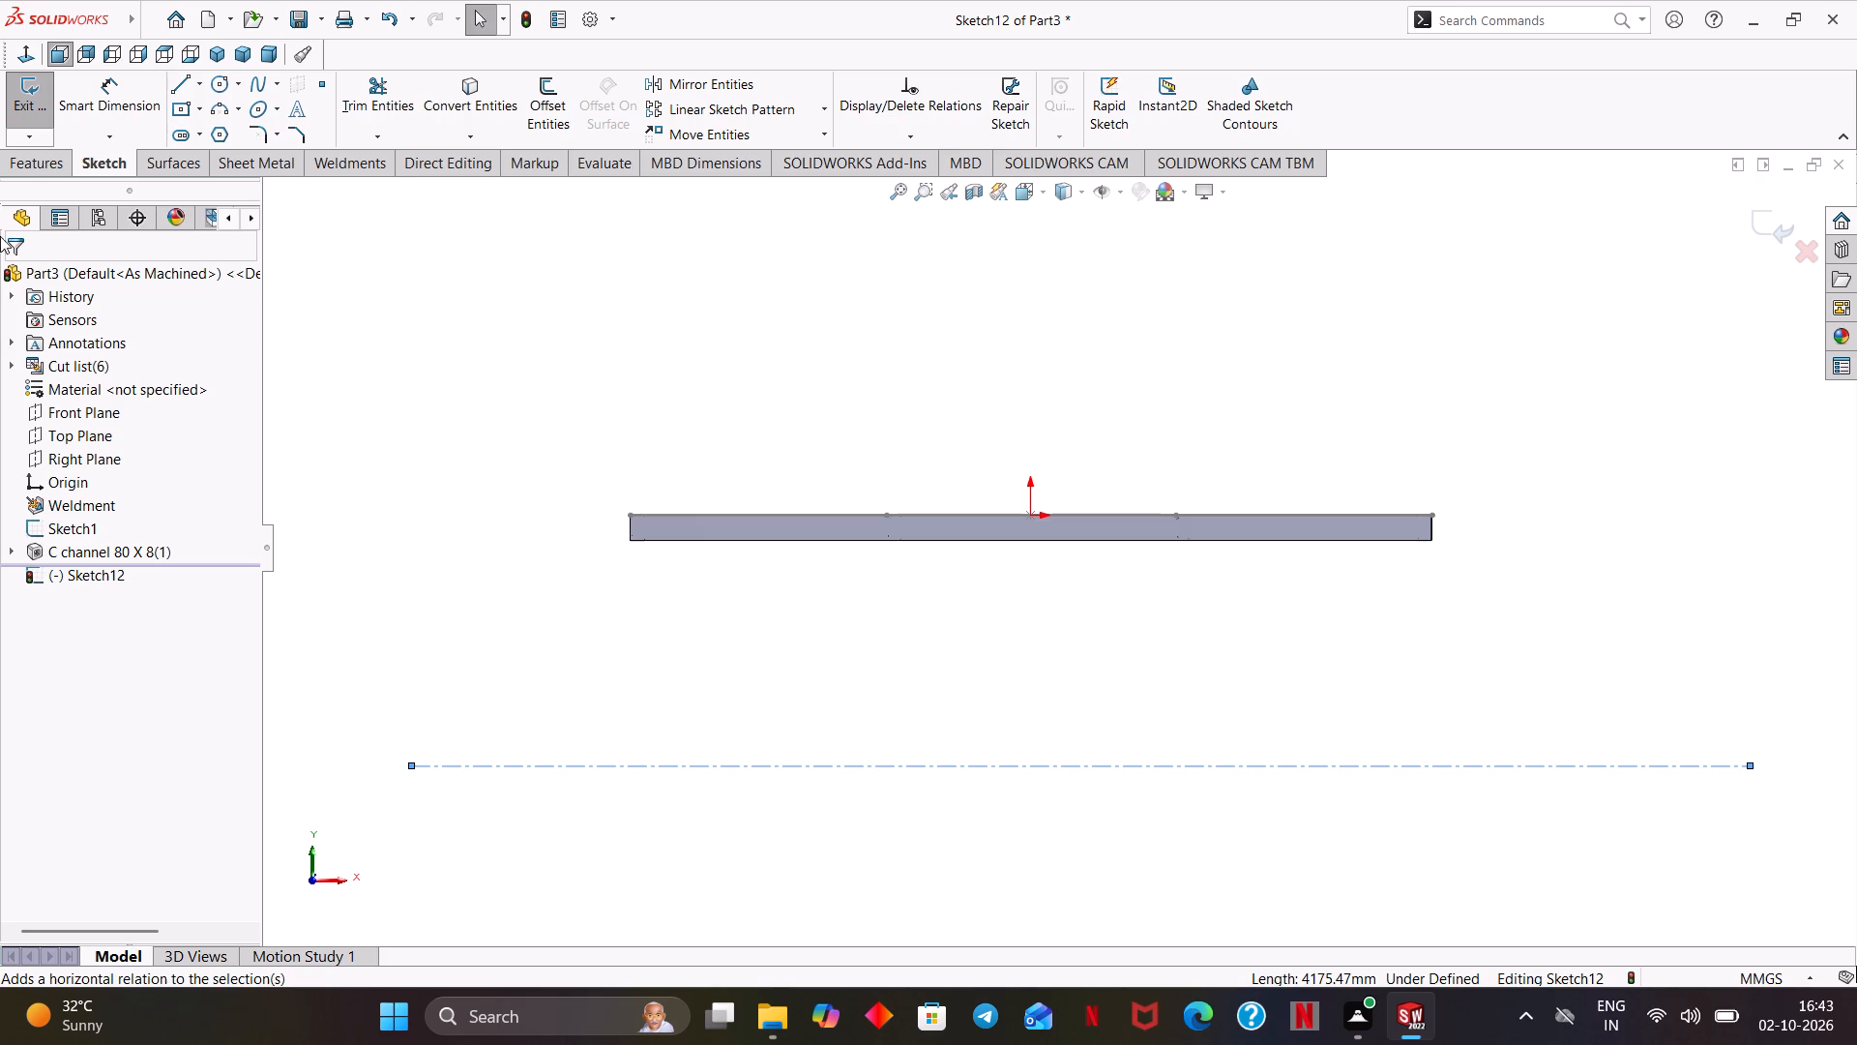
Draw a sloped line from the frame's upper left corner down to the left endpoint of the centerline.
key(l)
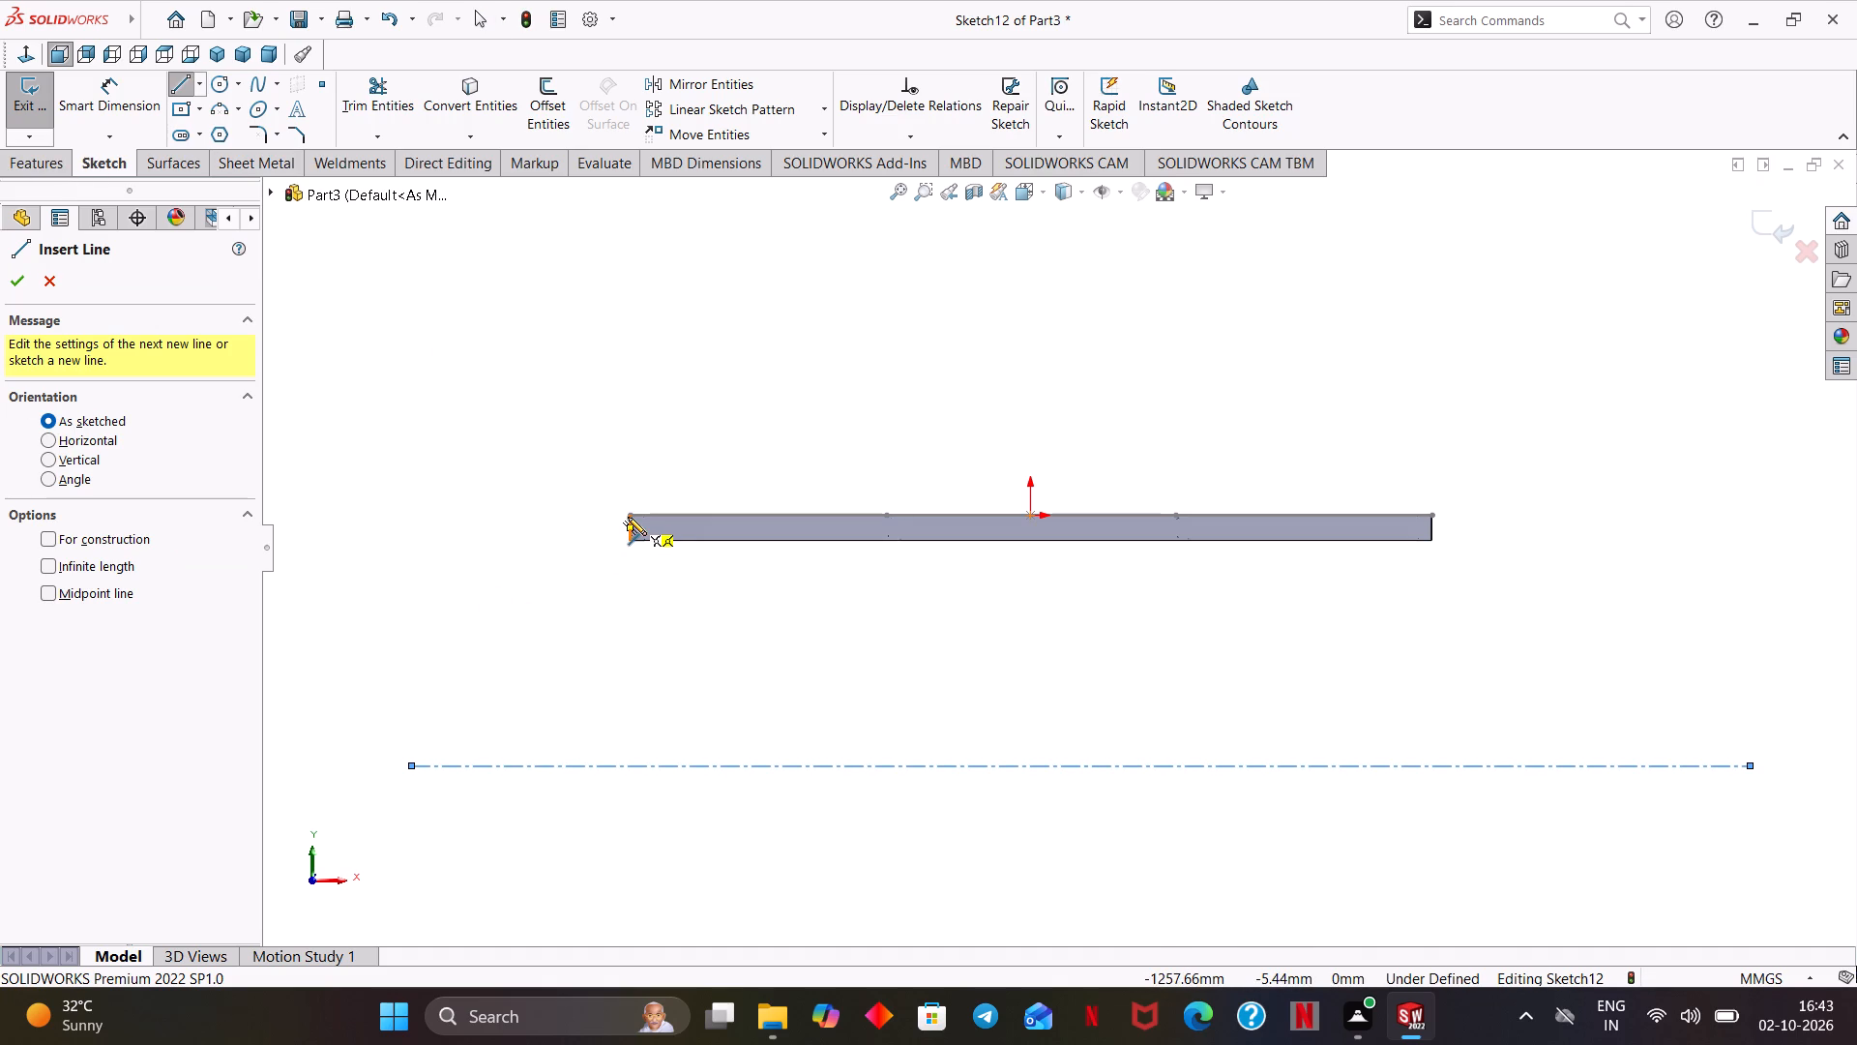
scroll(628, 517, down, 4)
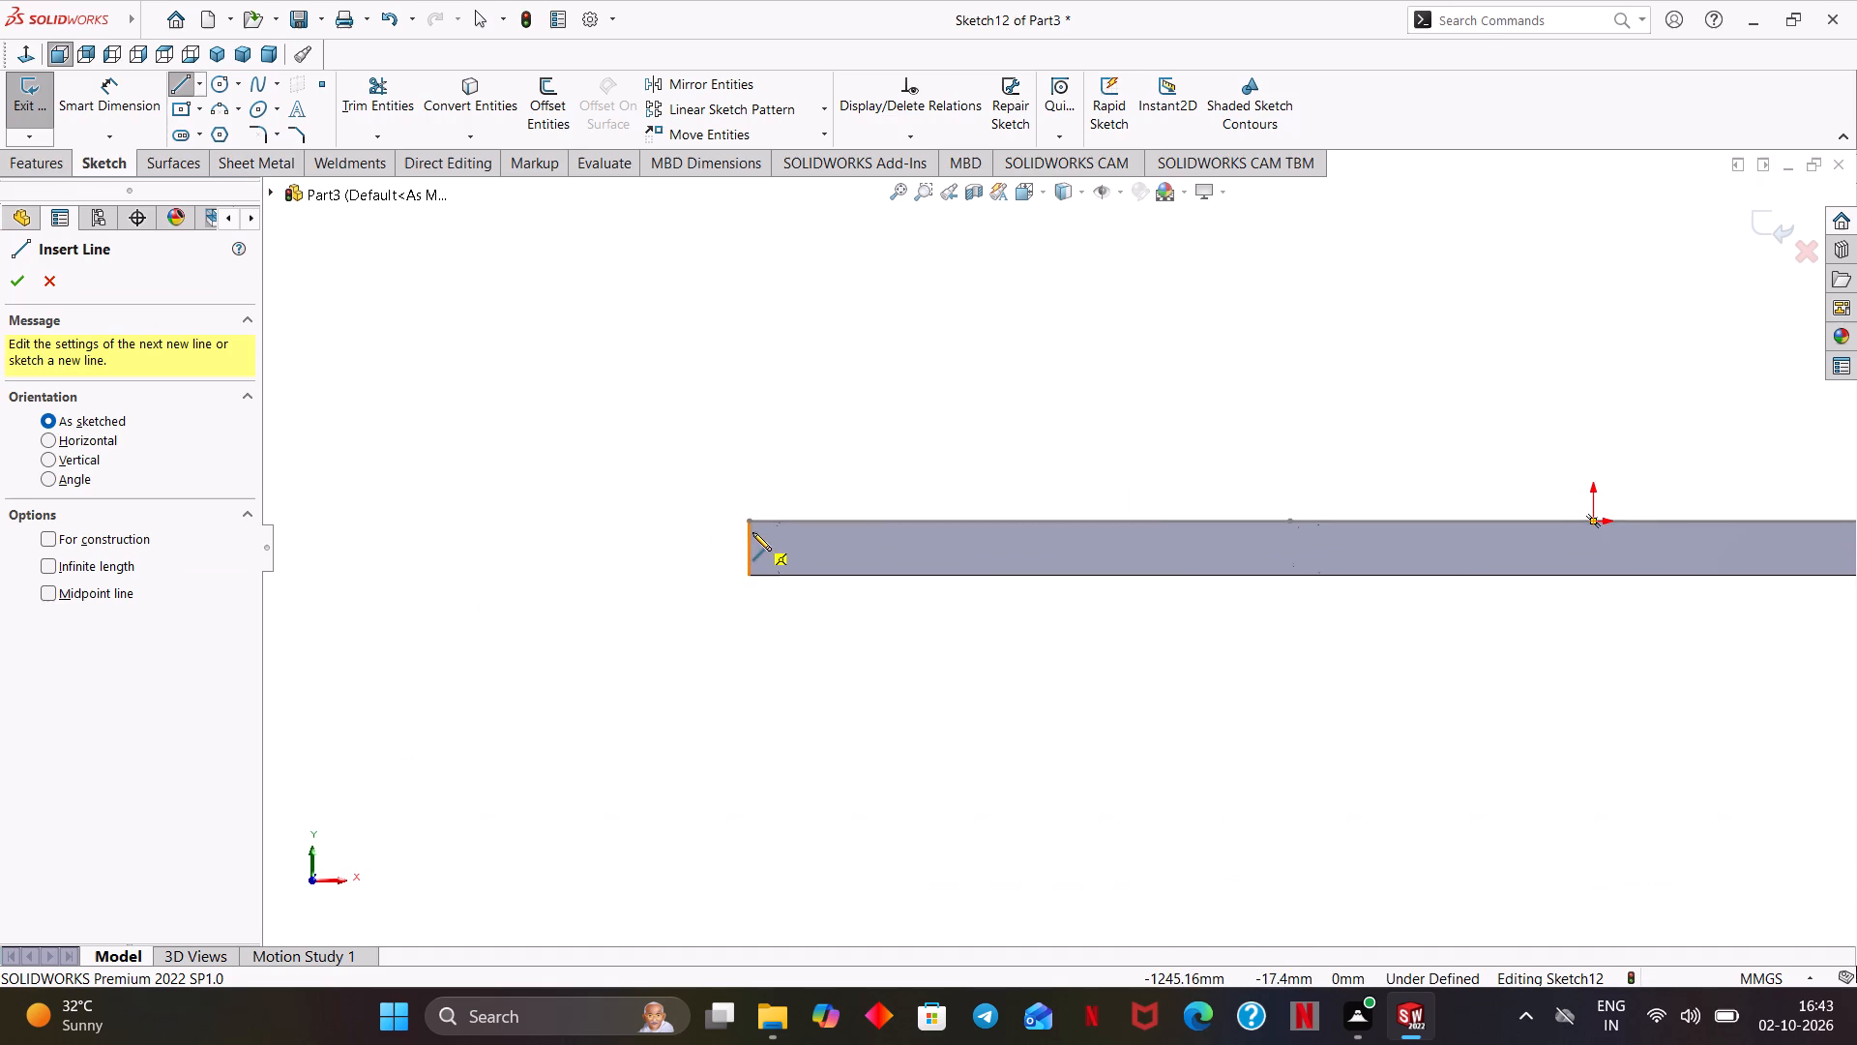
click(751, 521)
scroll(733, 534, up, 2)
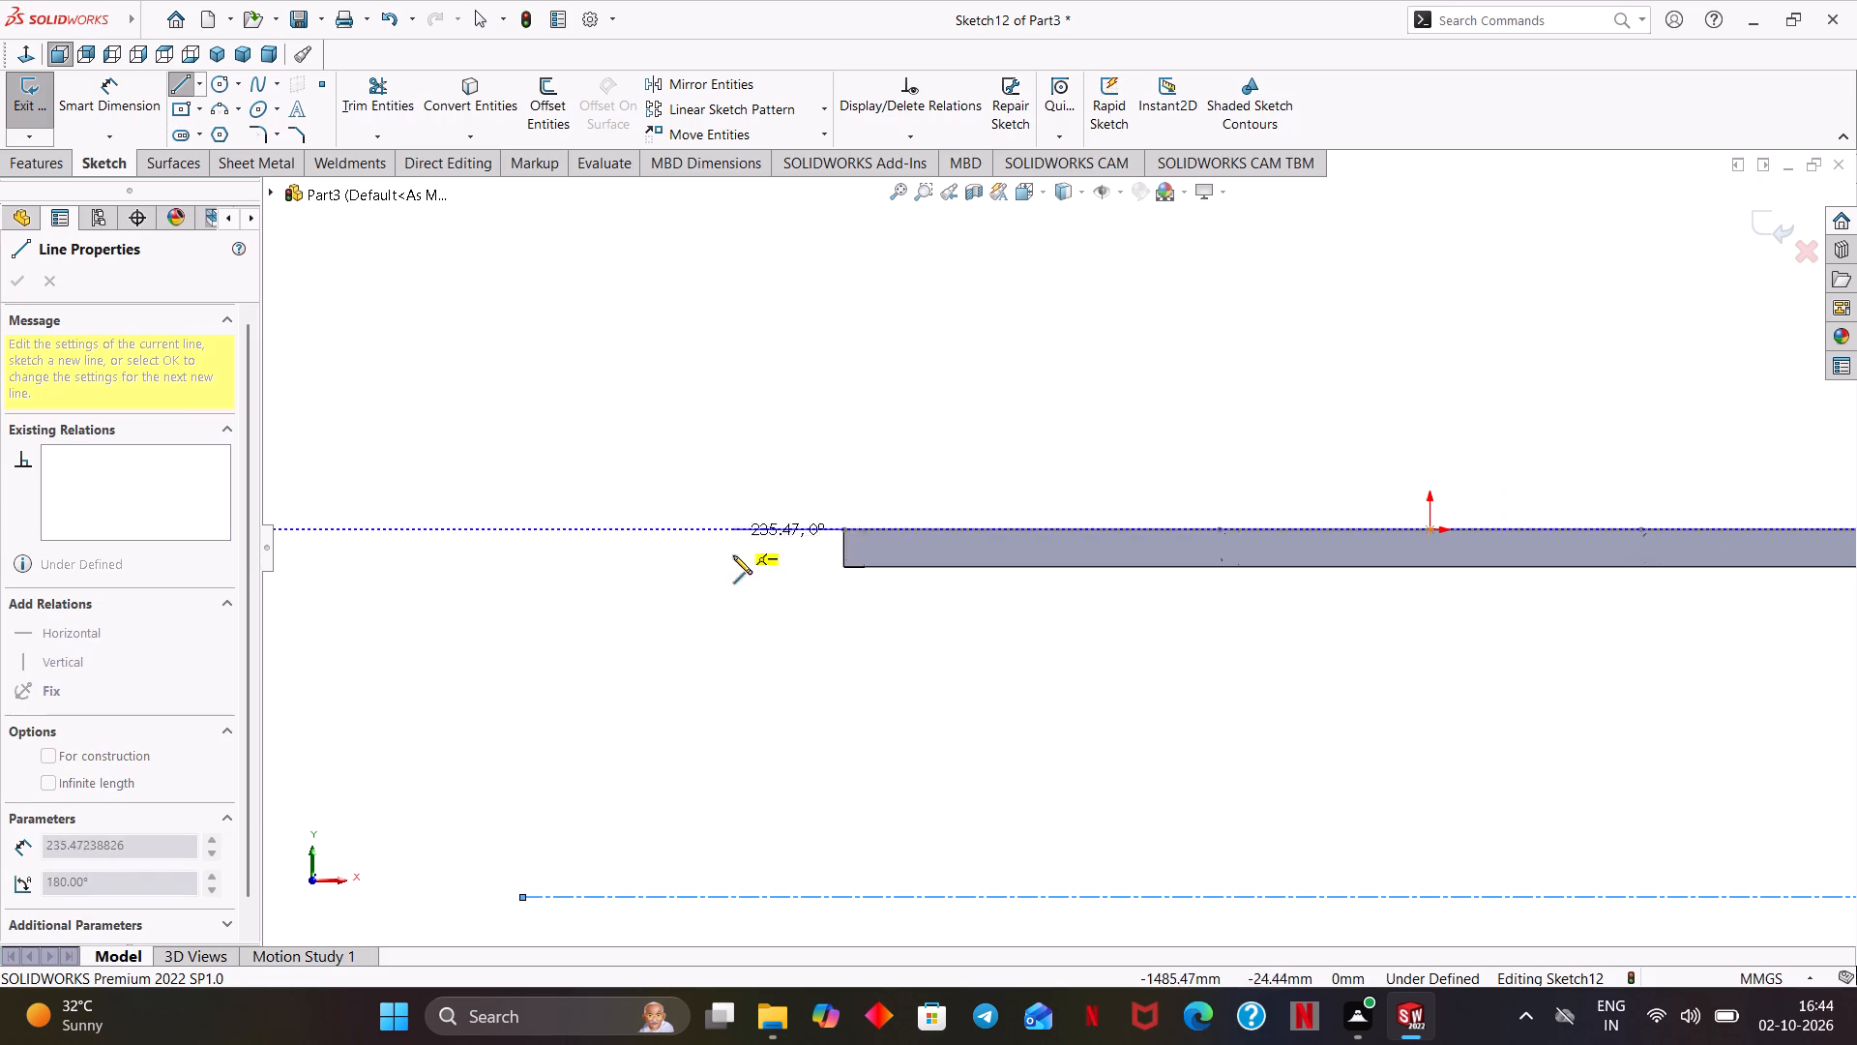
scroll(726, 790, up, 2)
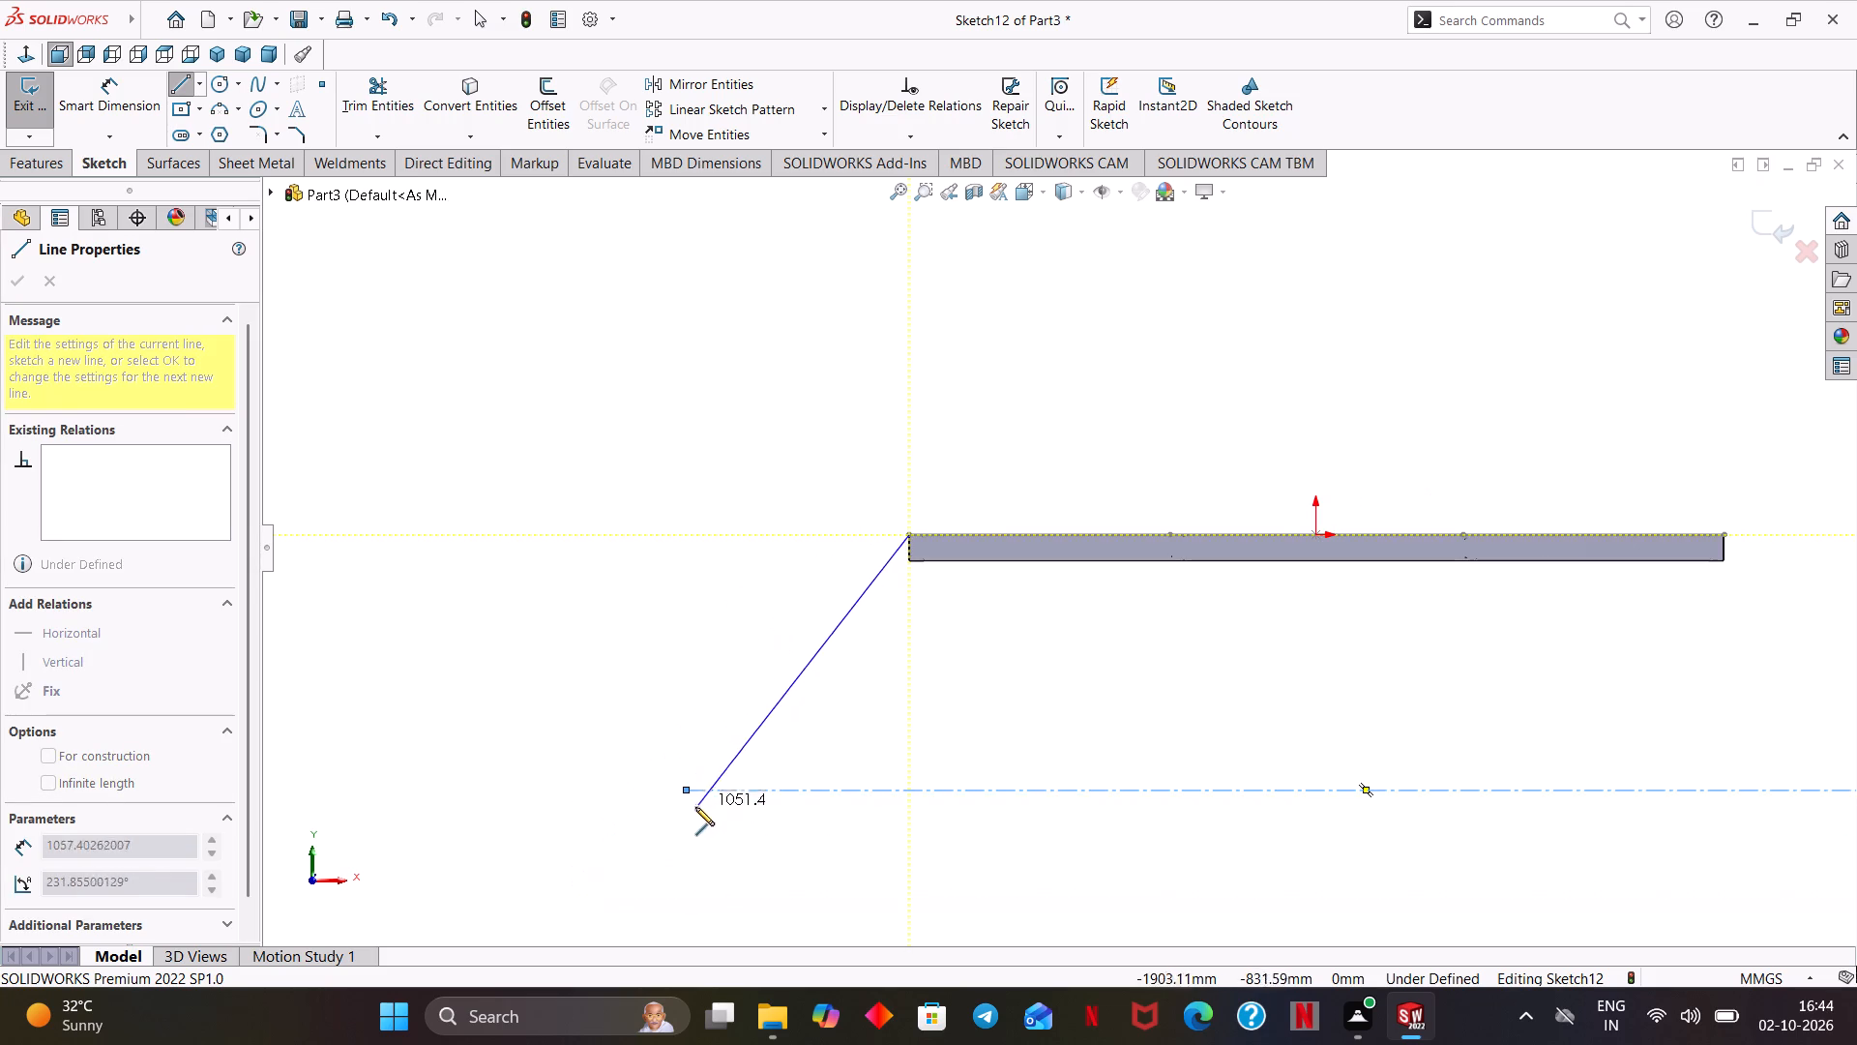
click(686, 789)
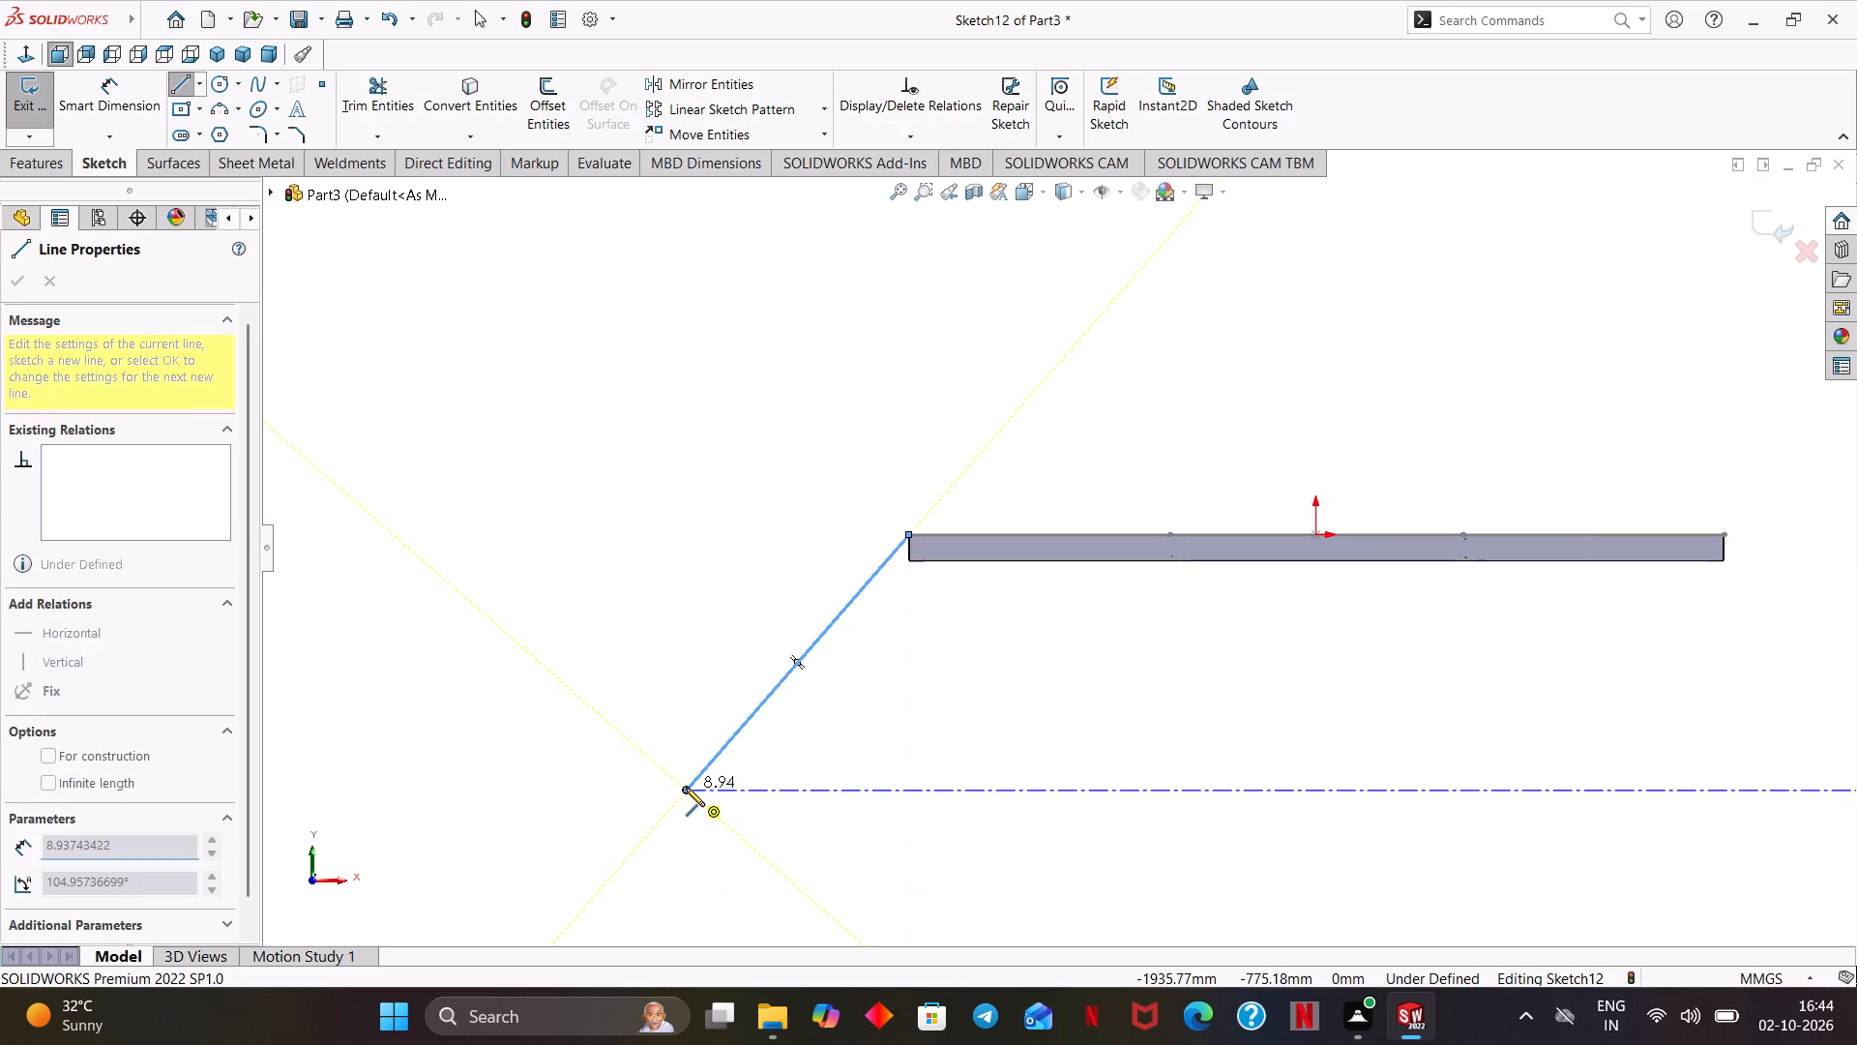
right_click(586, 600)
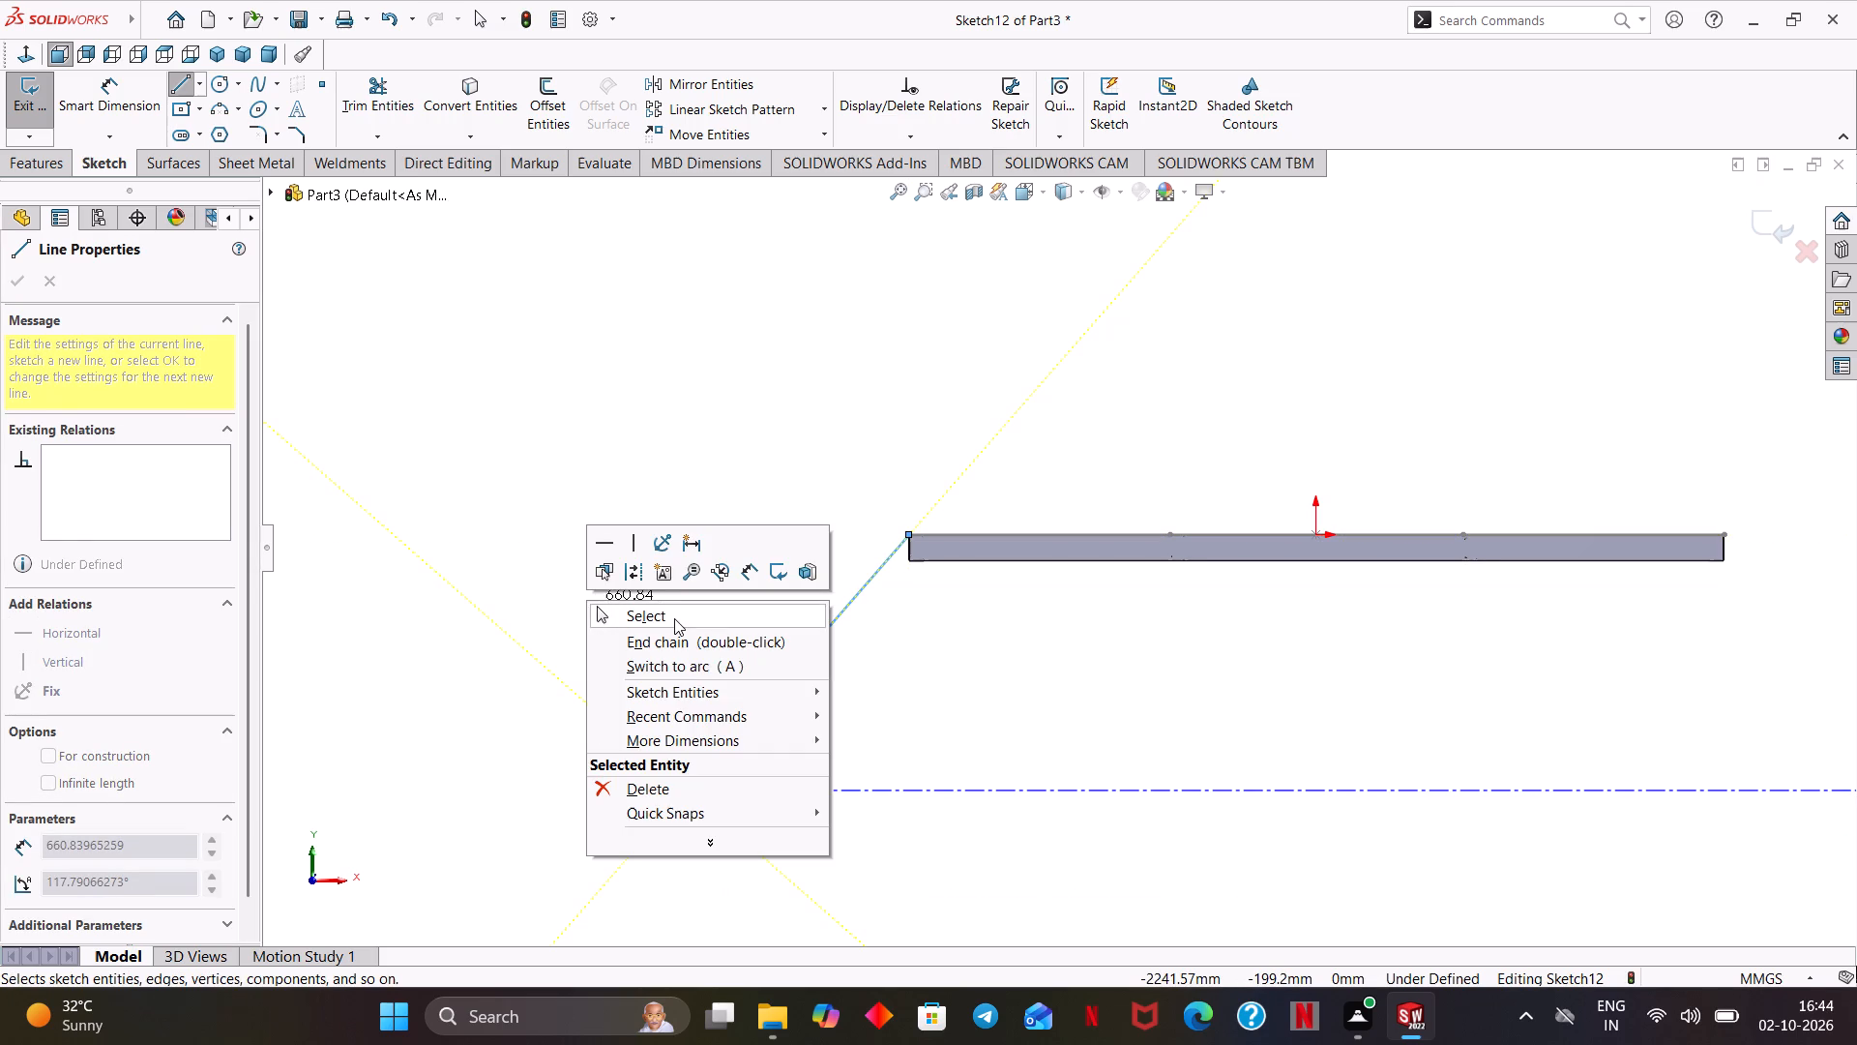
click(674, 618)
Draw a sloped line from the frame's upper right corner down to the right endpoint of the centerline.
scroll(1343, 702, up, 1)
ctrl+middle_drag(1343, 702, 964, 657)
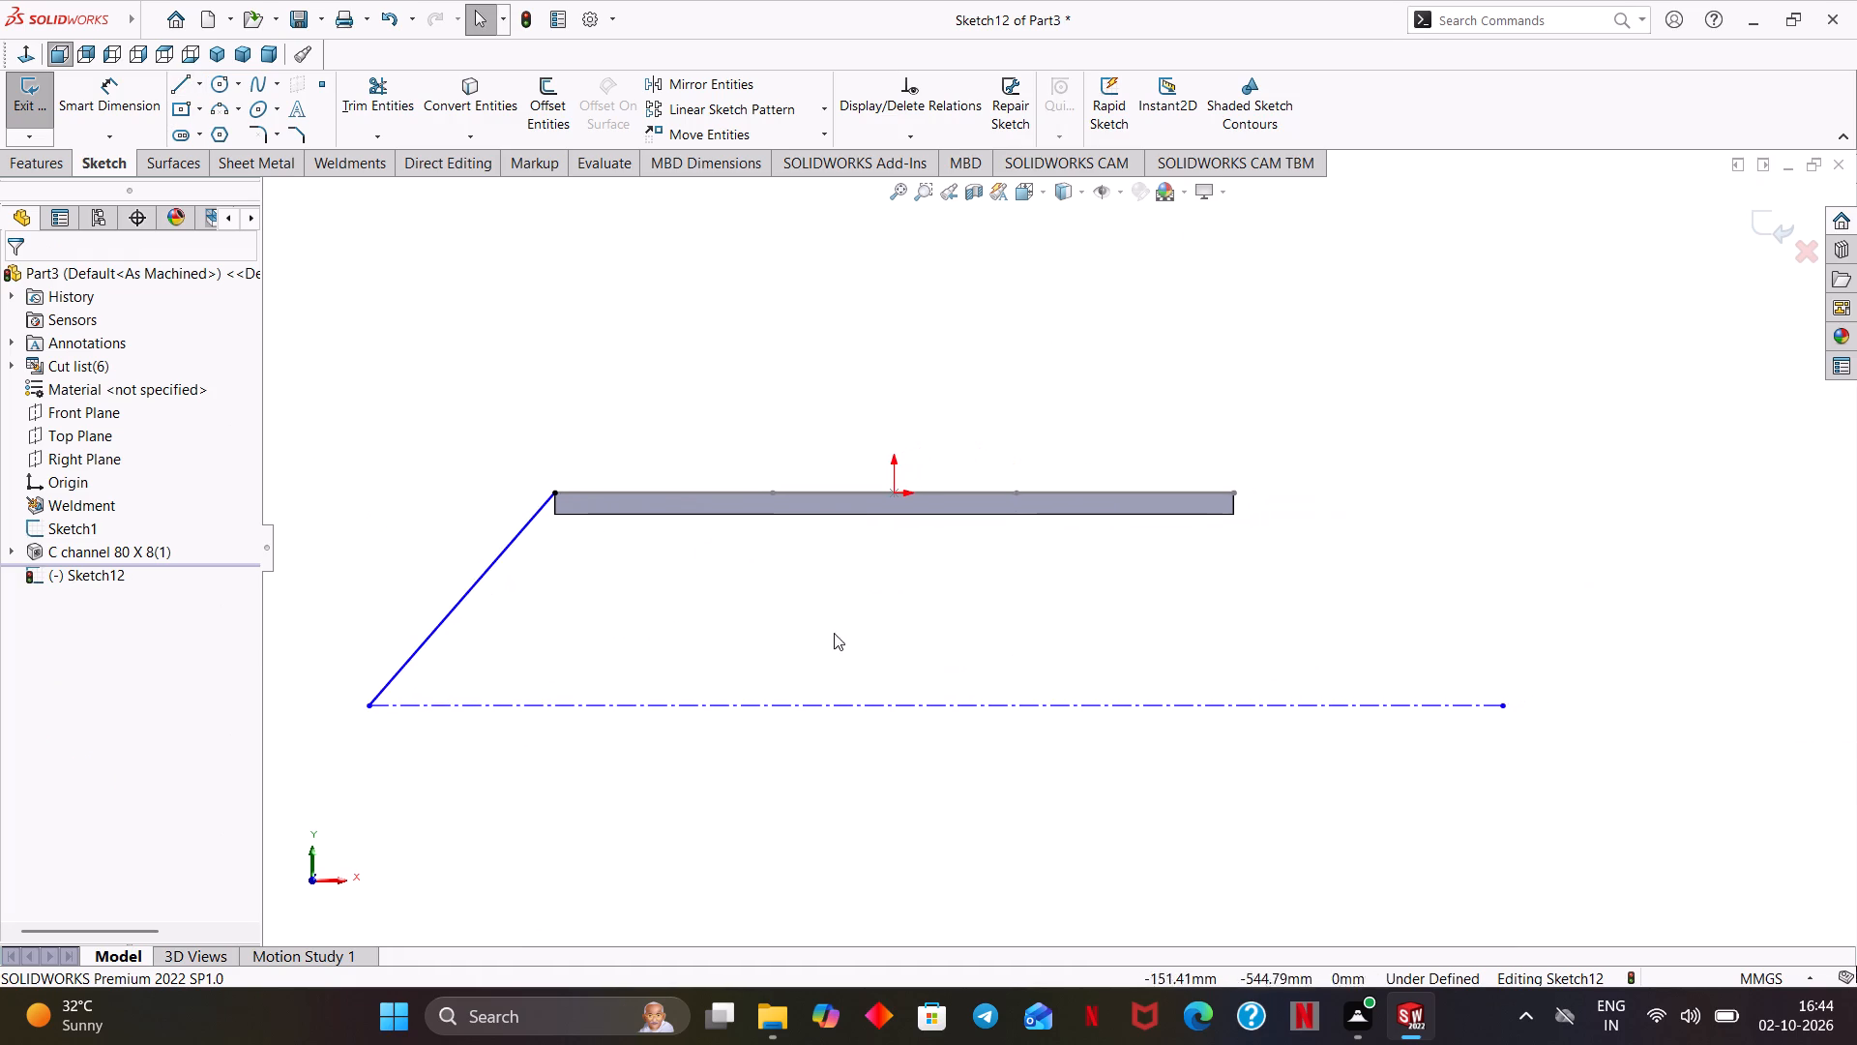
key(l)
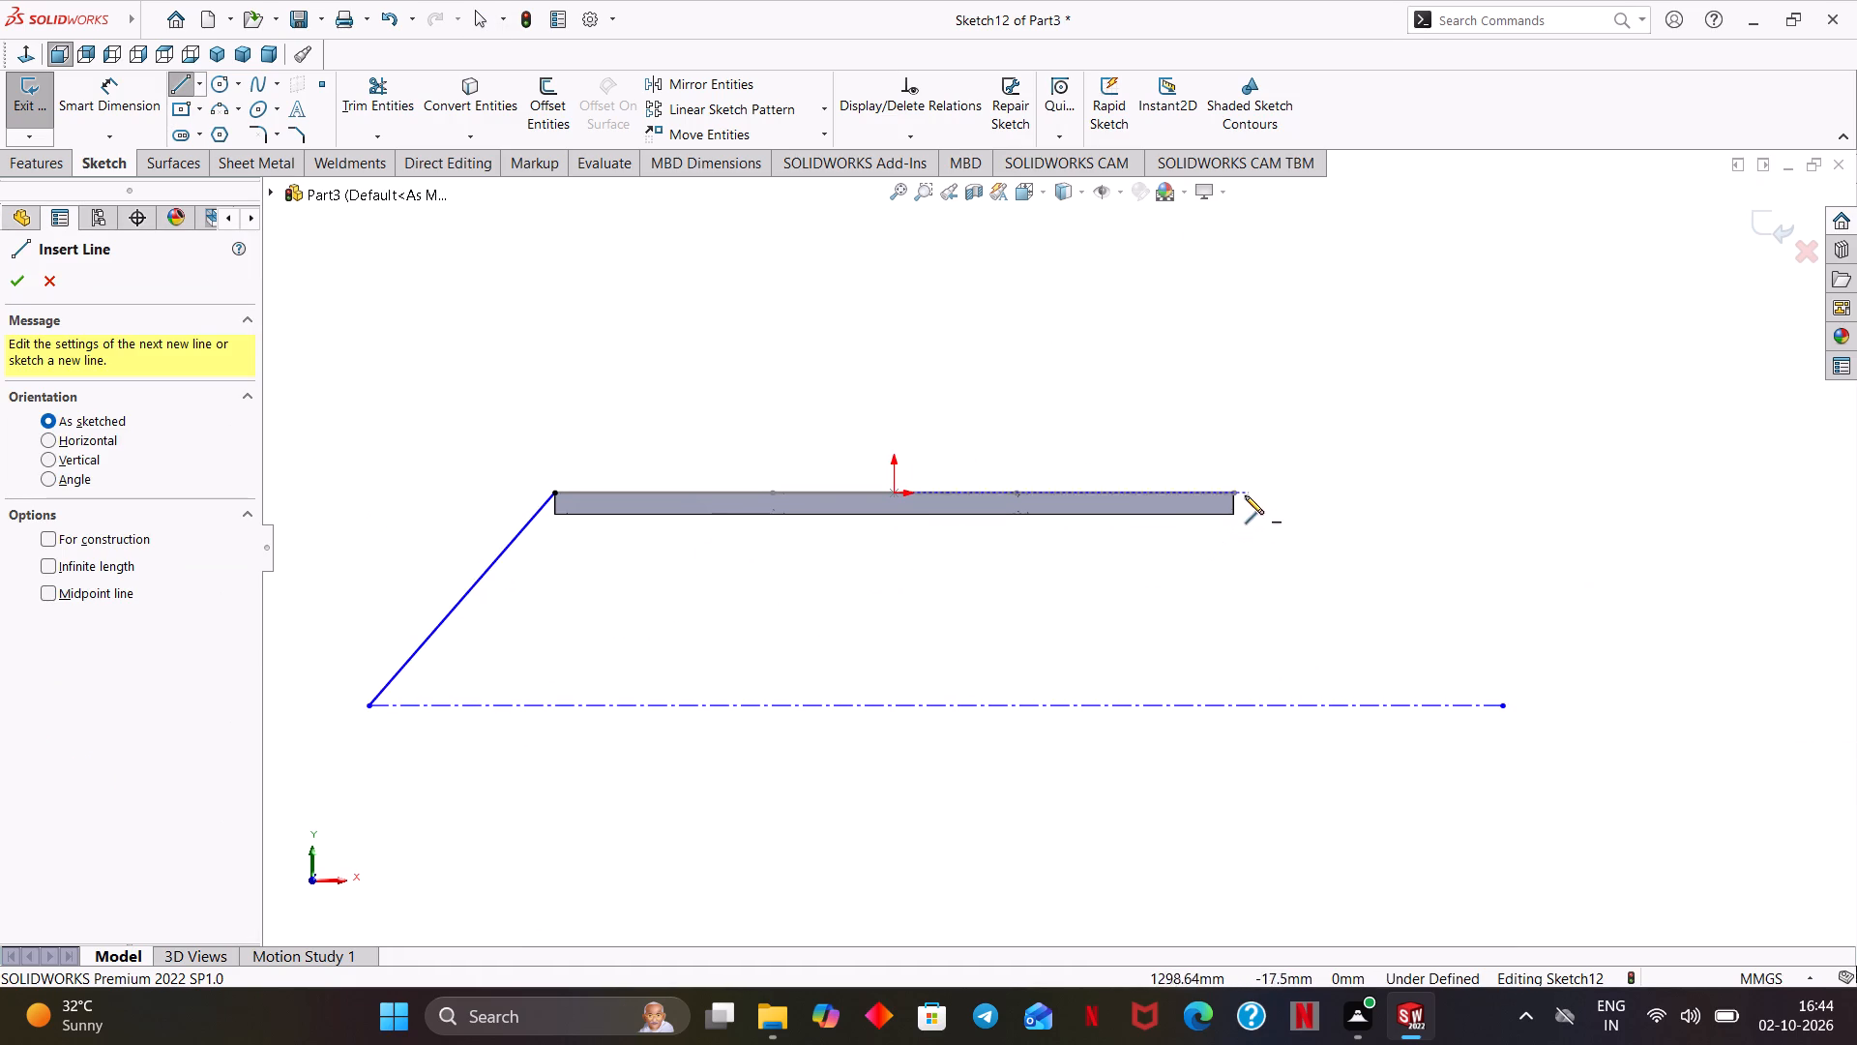
scroll(1236, 493, down, 6)
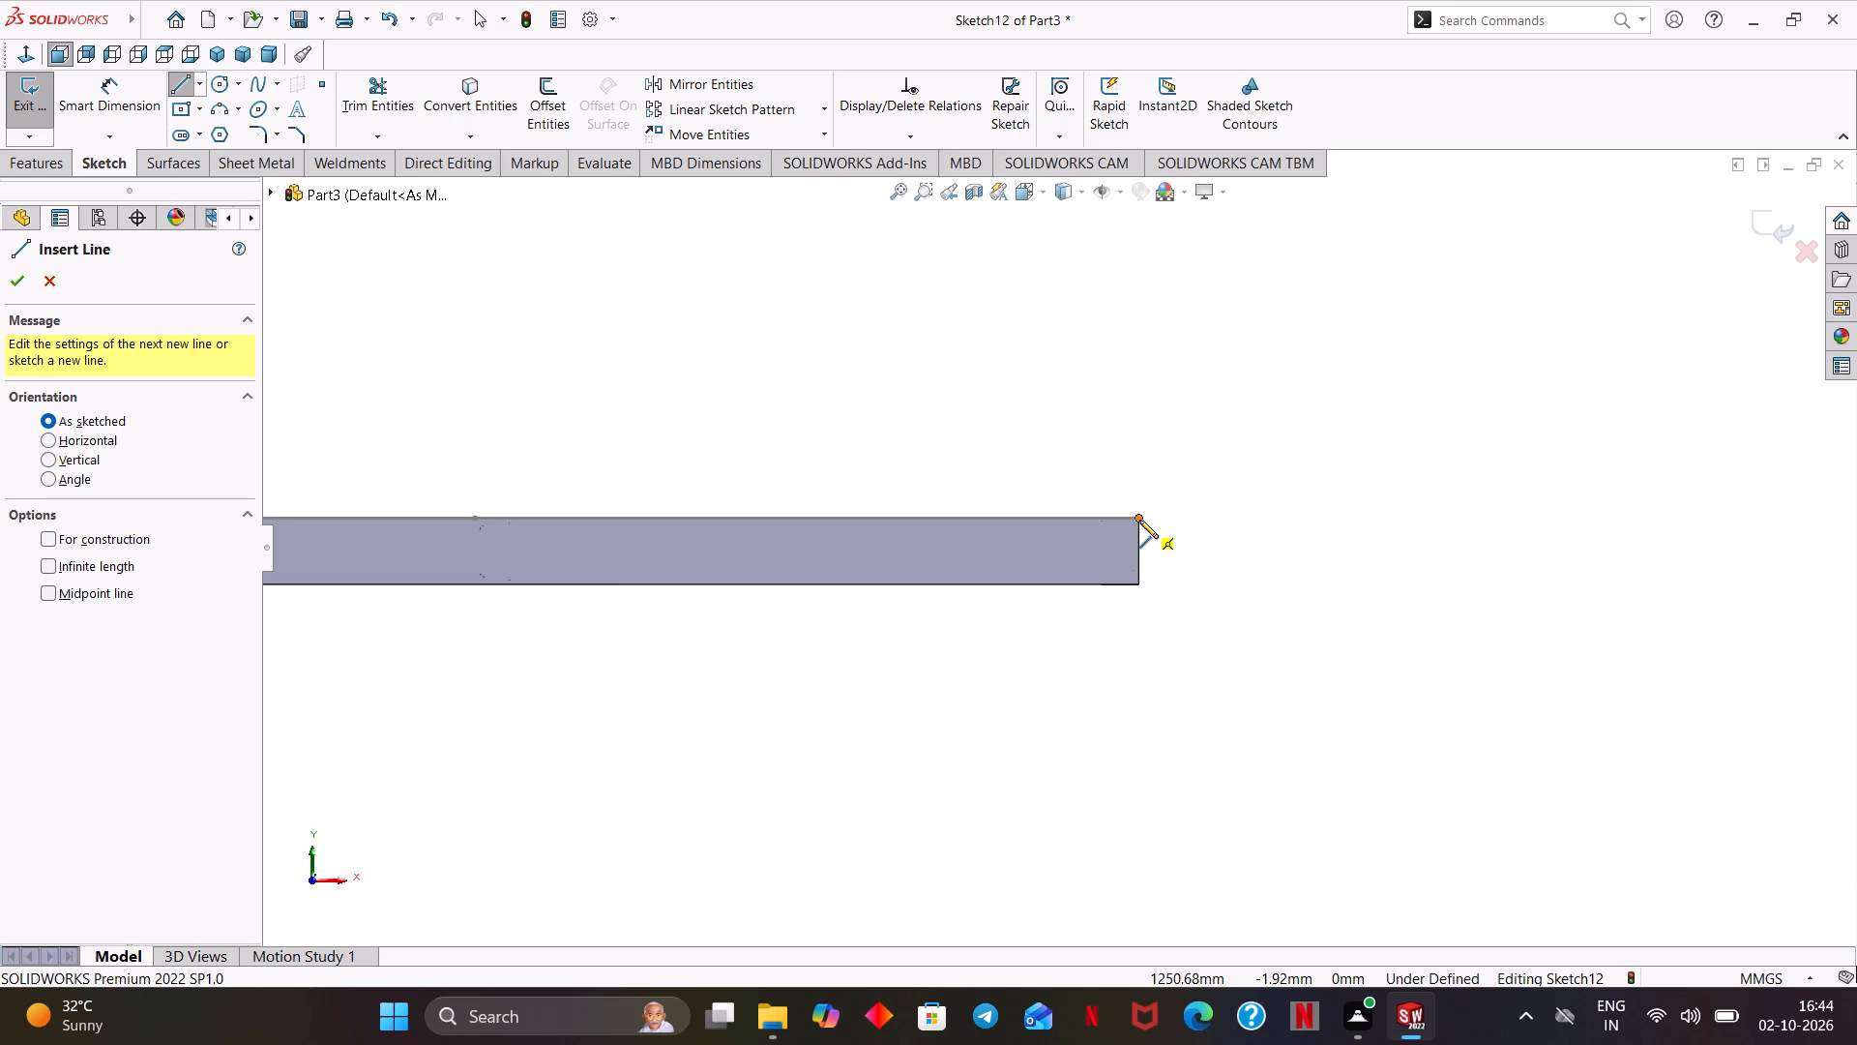
click(1139, 520)
scroll(1299, 651, up, 4)
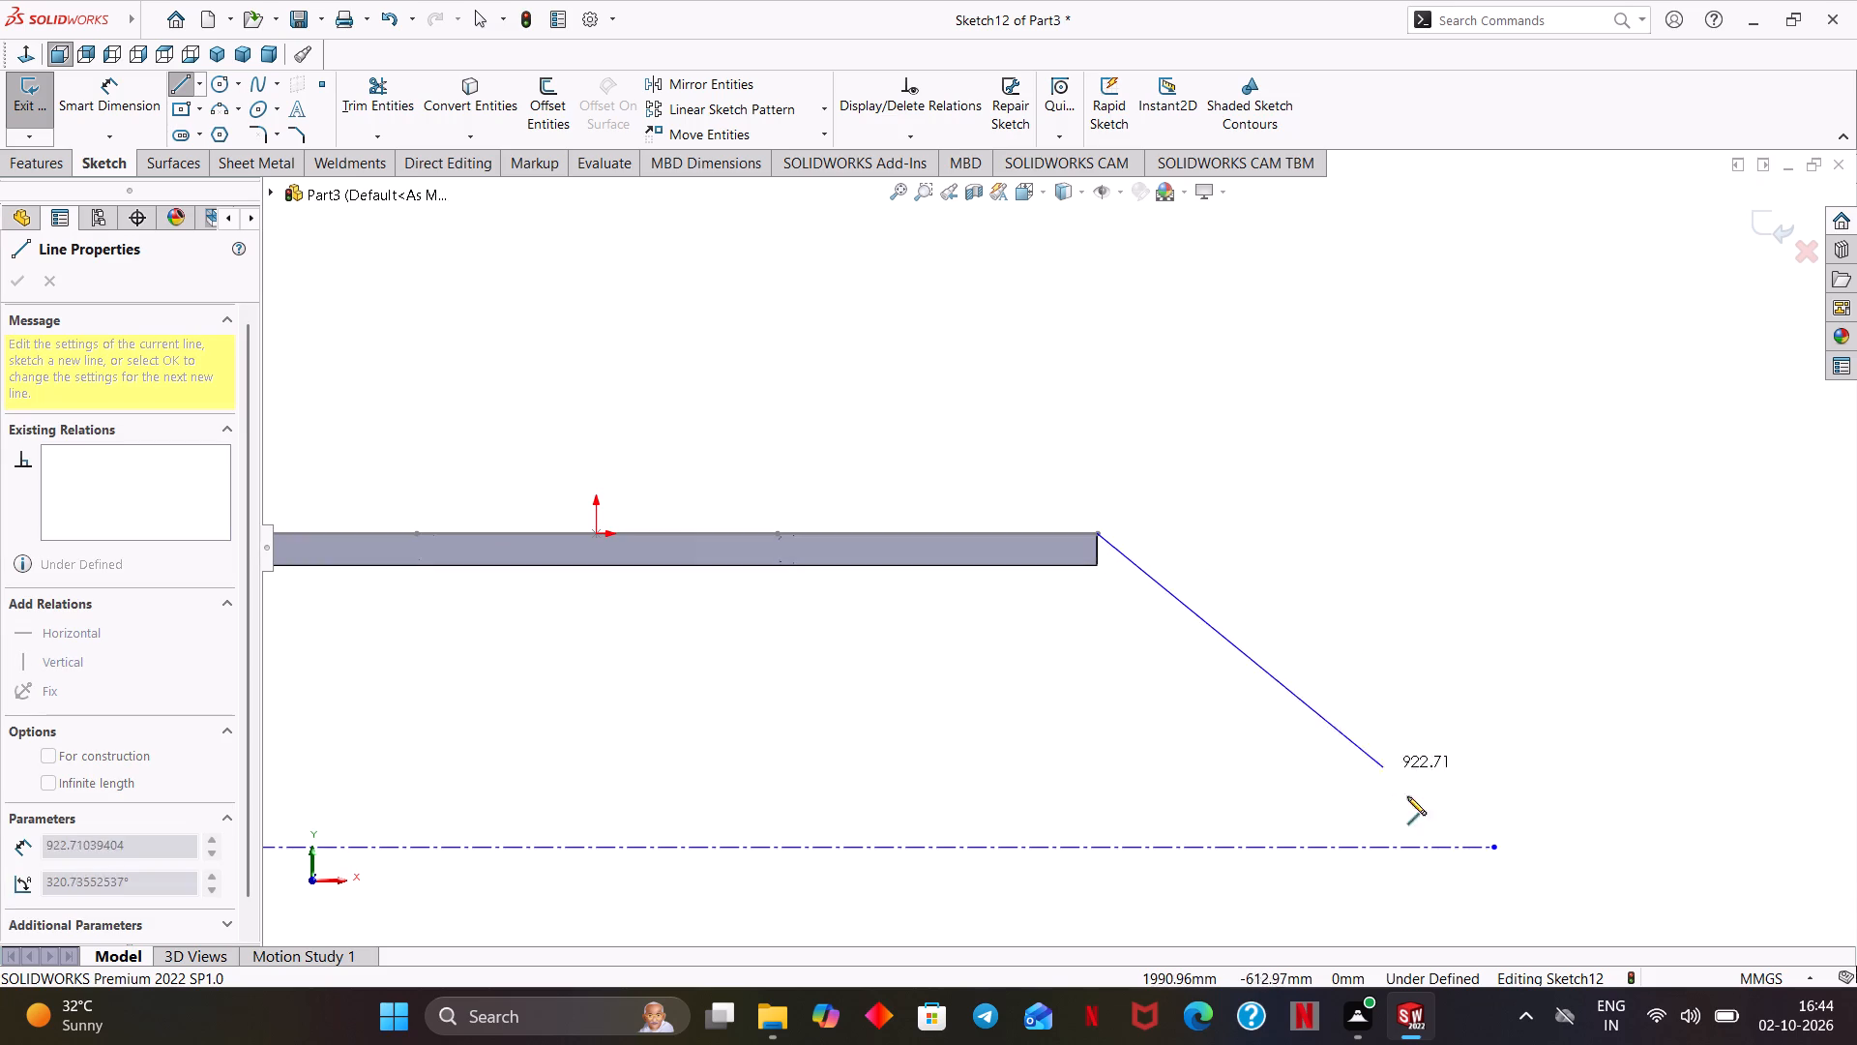
click(1494, 846)
right_click(1487, 661)
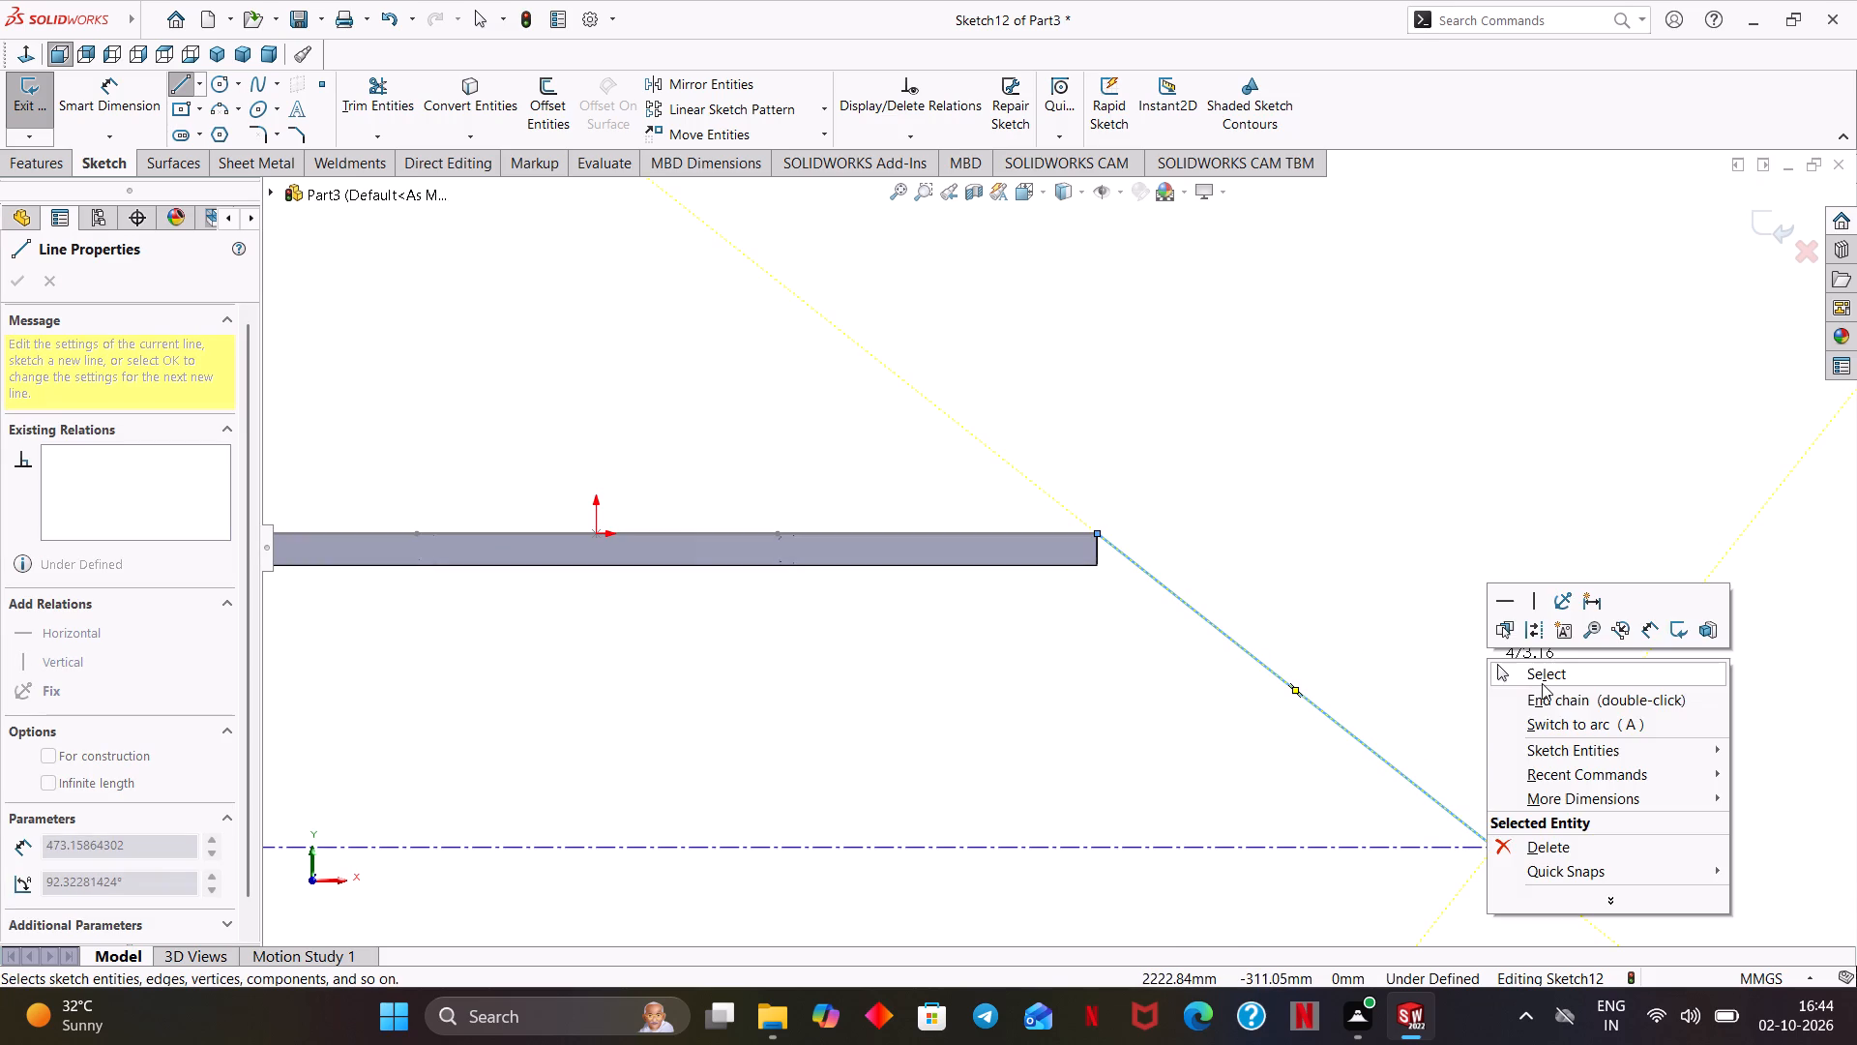
click(1543, 676)
scroll(1455, 670, up, 4)
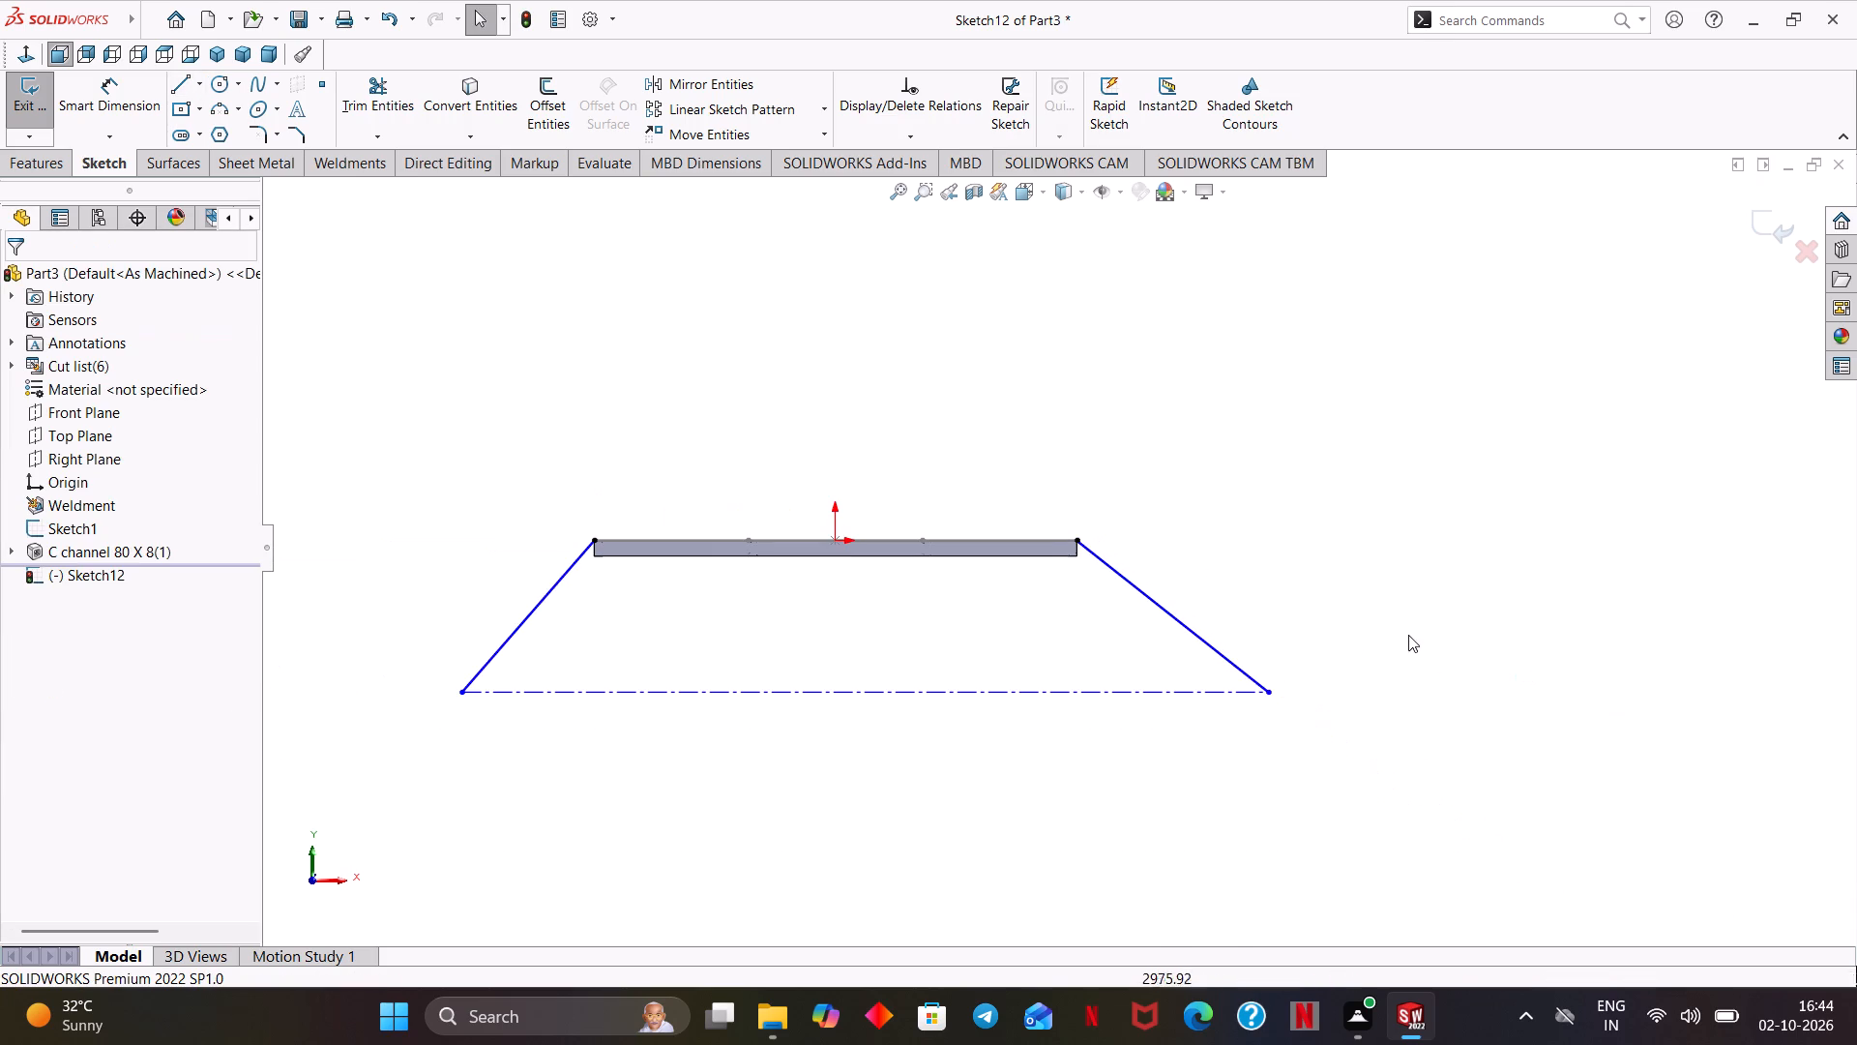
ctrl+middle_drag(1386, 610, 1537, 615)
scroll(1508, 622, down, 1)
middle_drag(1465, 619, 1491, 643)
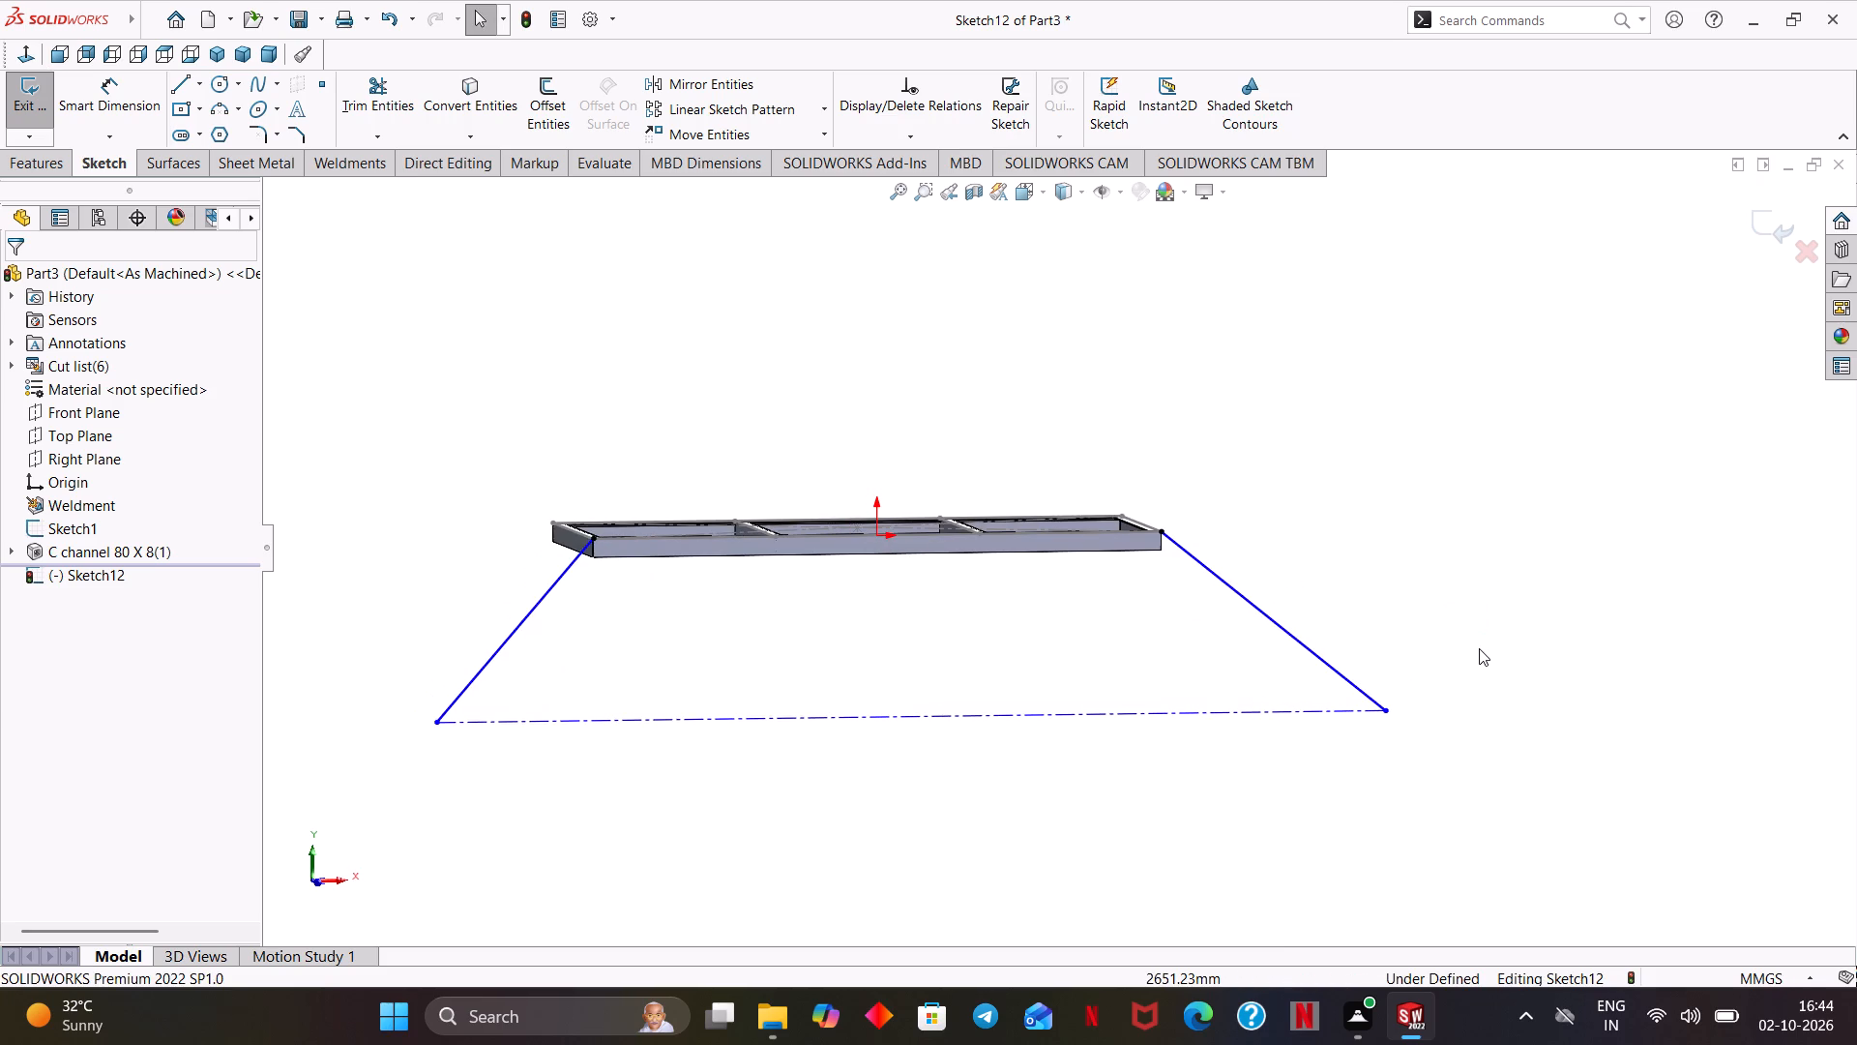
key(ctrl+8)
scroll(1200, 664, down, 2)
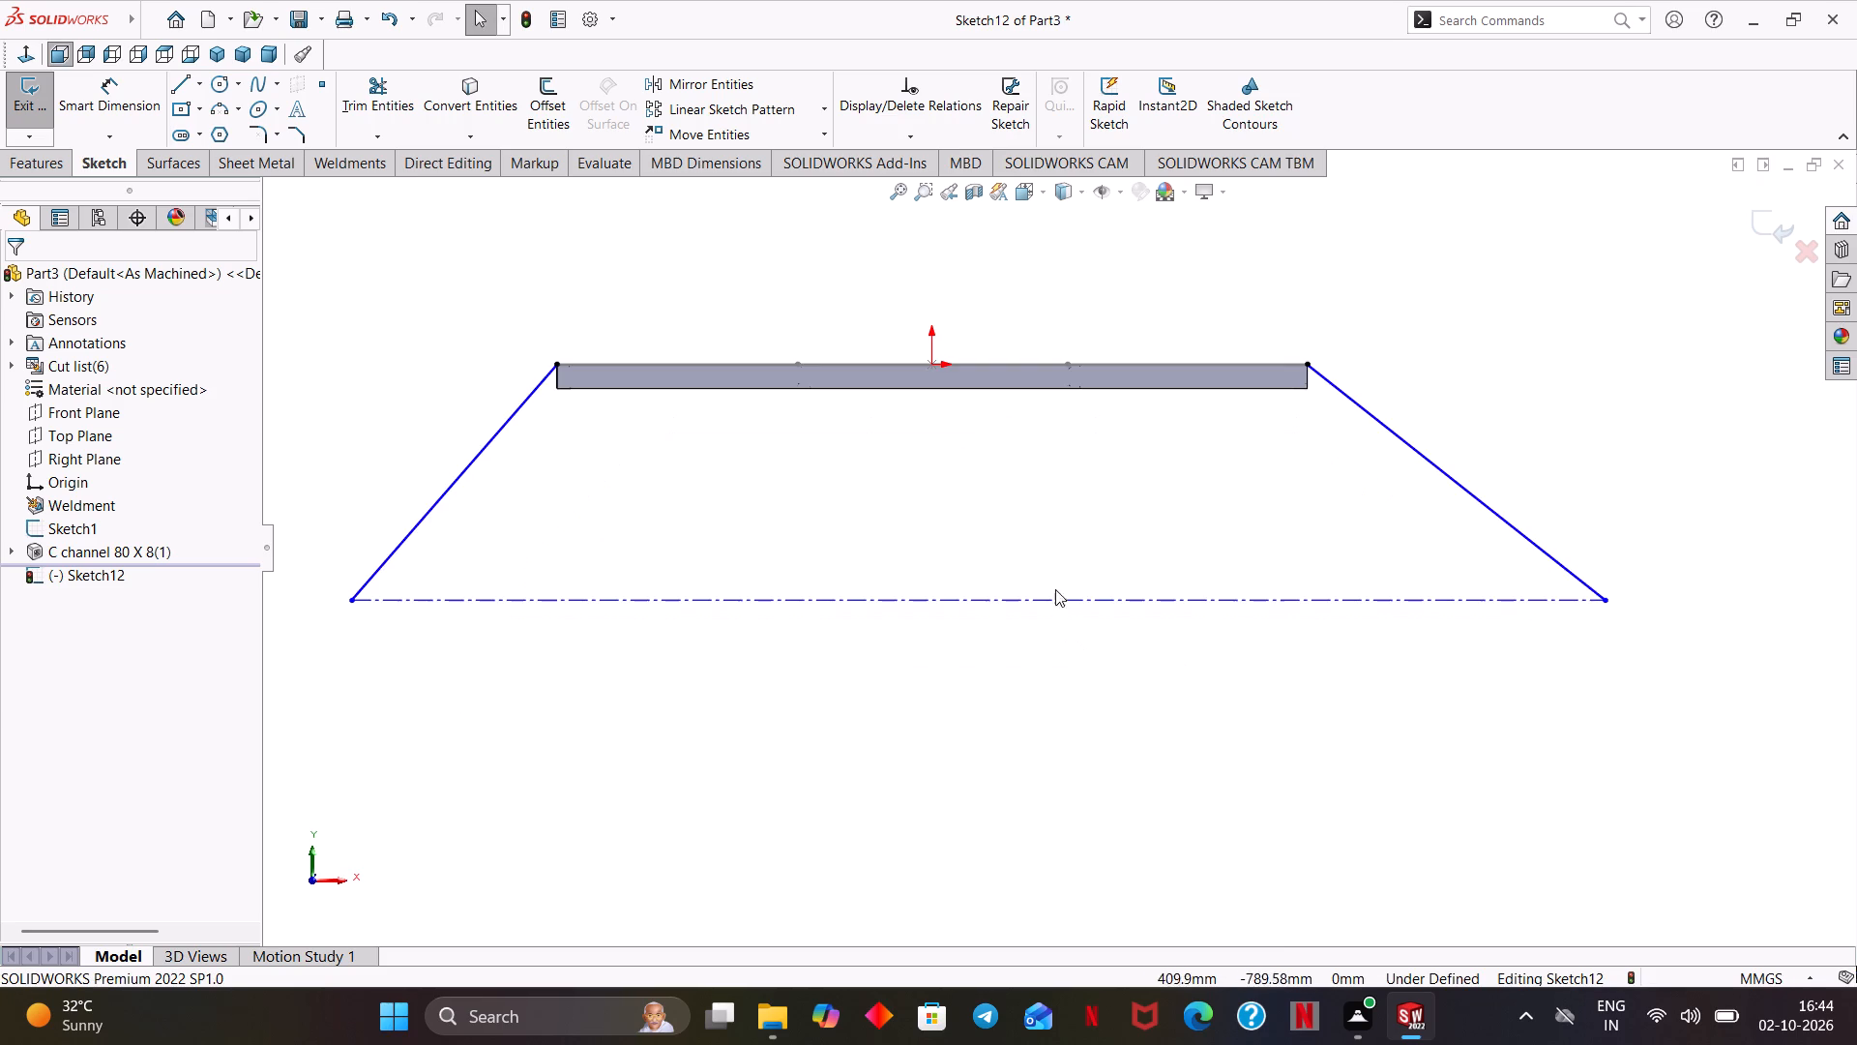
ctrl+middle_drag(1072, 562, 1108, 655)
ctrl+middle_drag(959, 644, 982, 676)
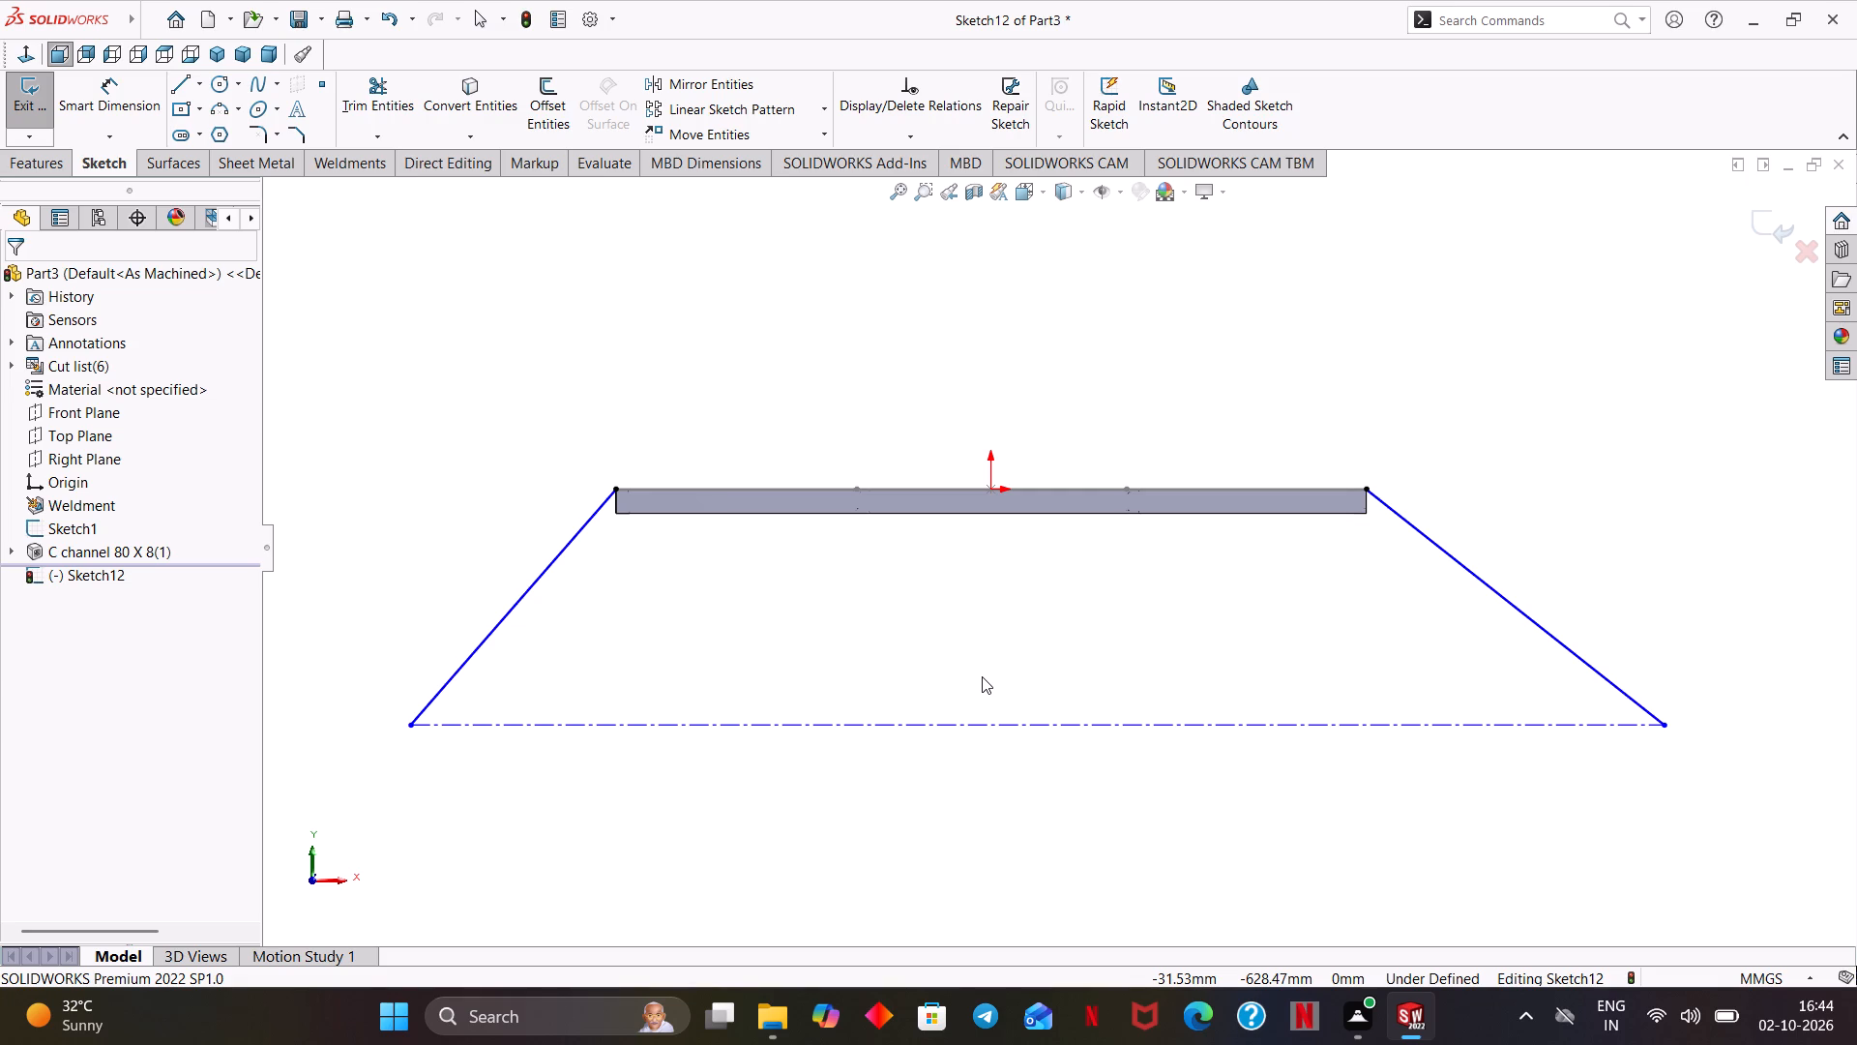
Draw a vertical line about 784 mm long from the frame's top edge down to the centerline, about 490 mm left of the origin.
key(l)
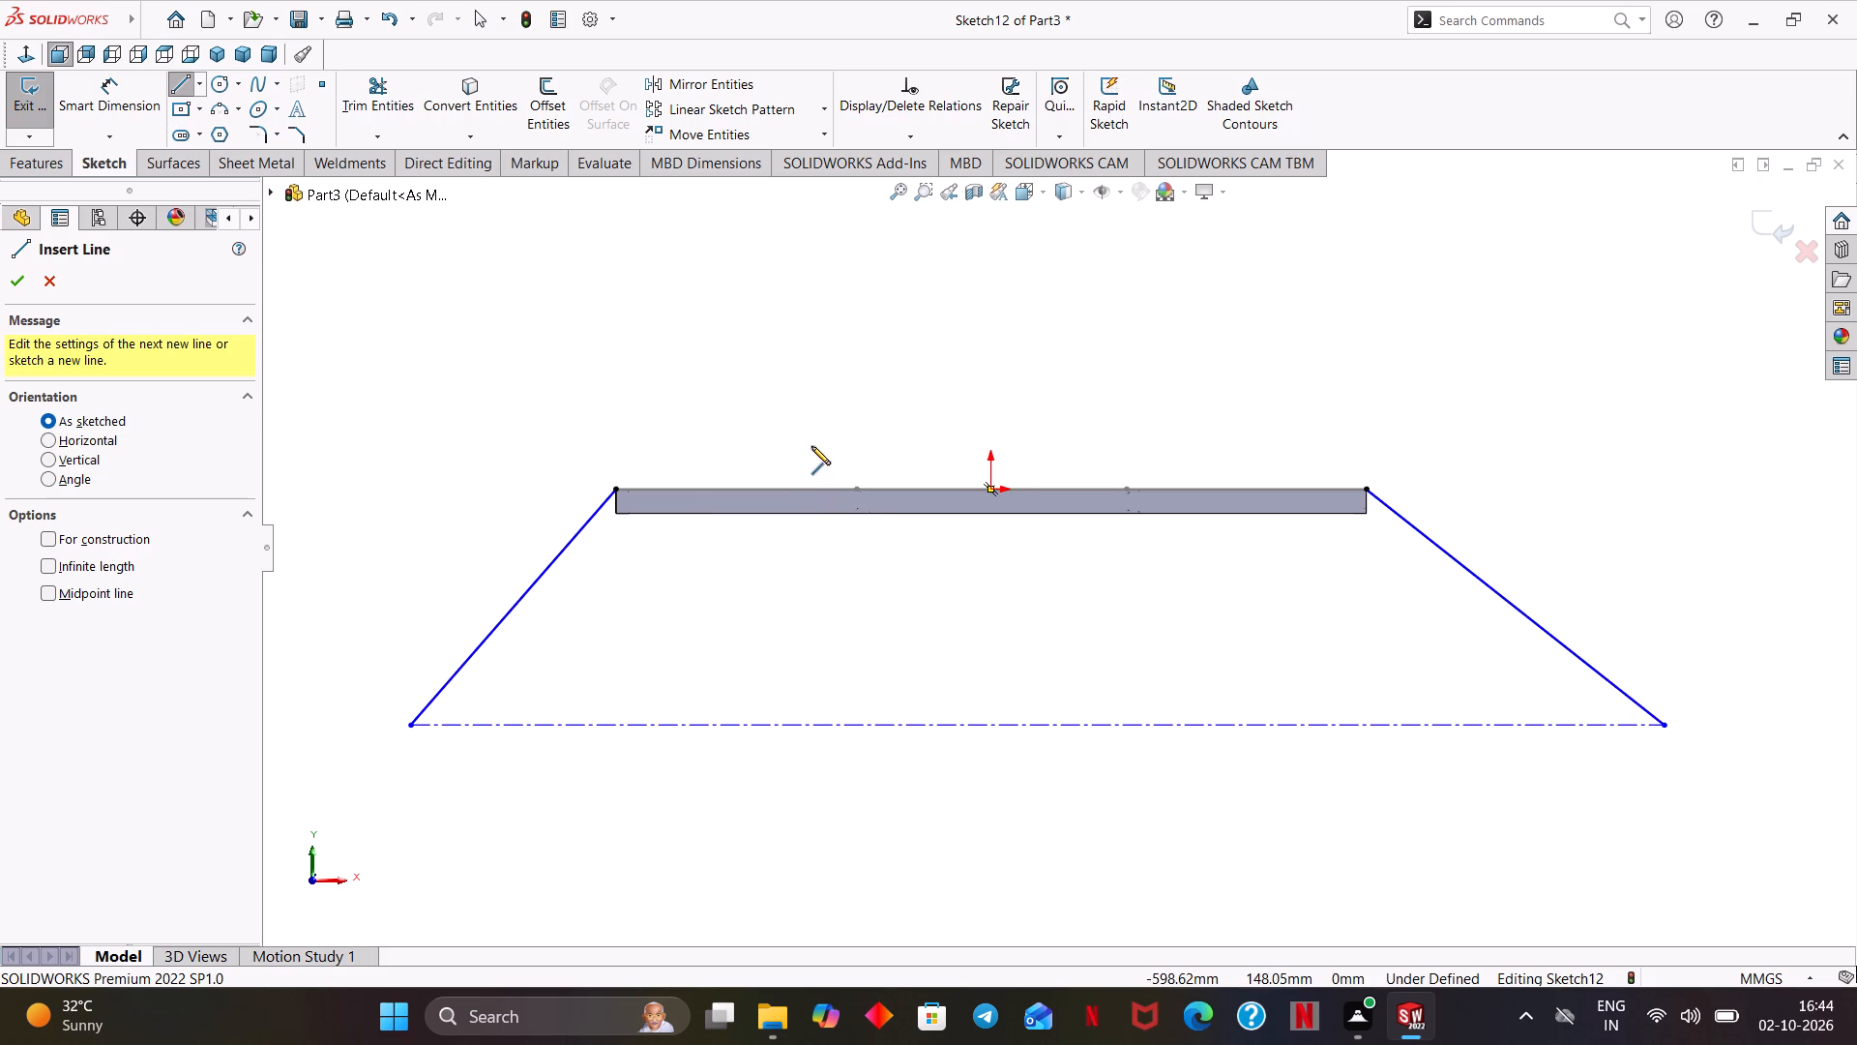
click(844, 489)
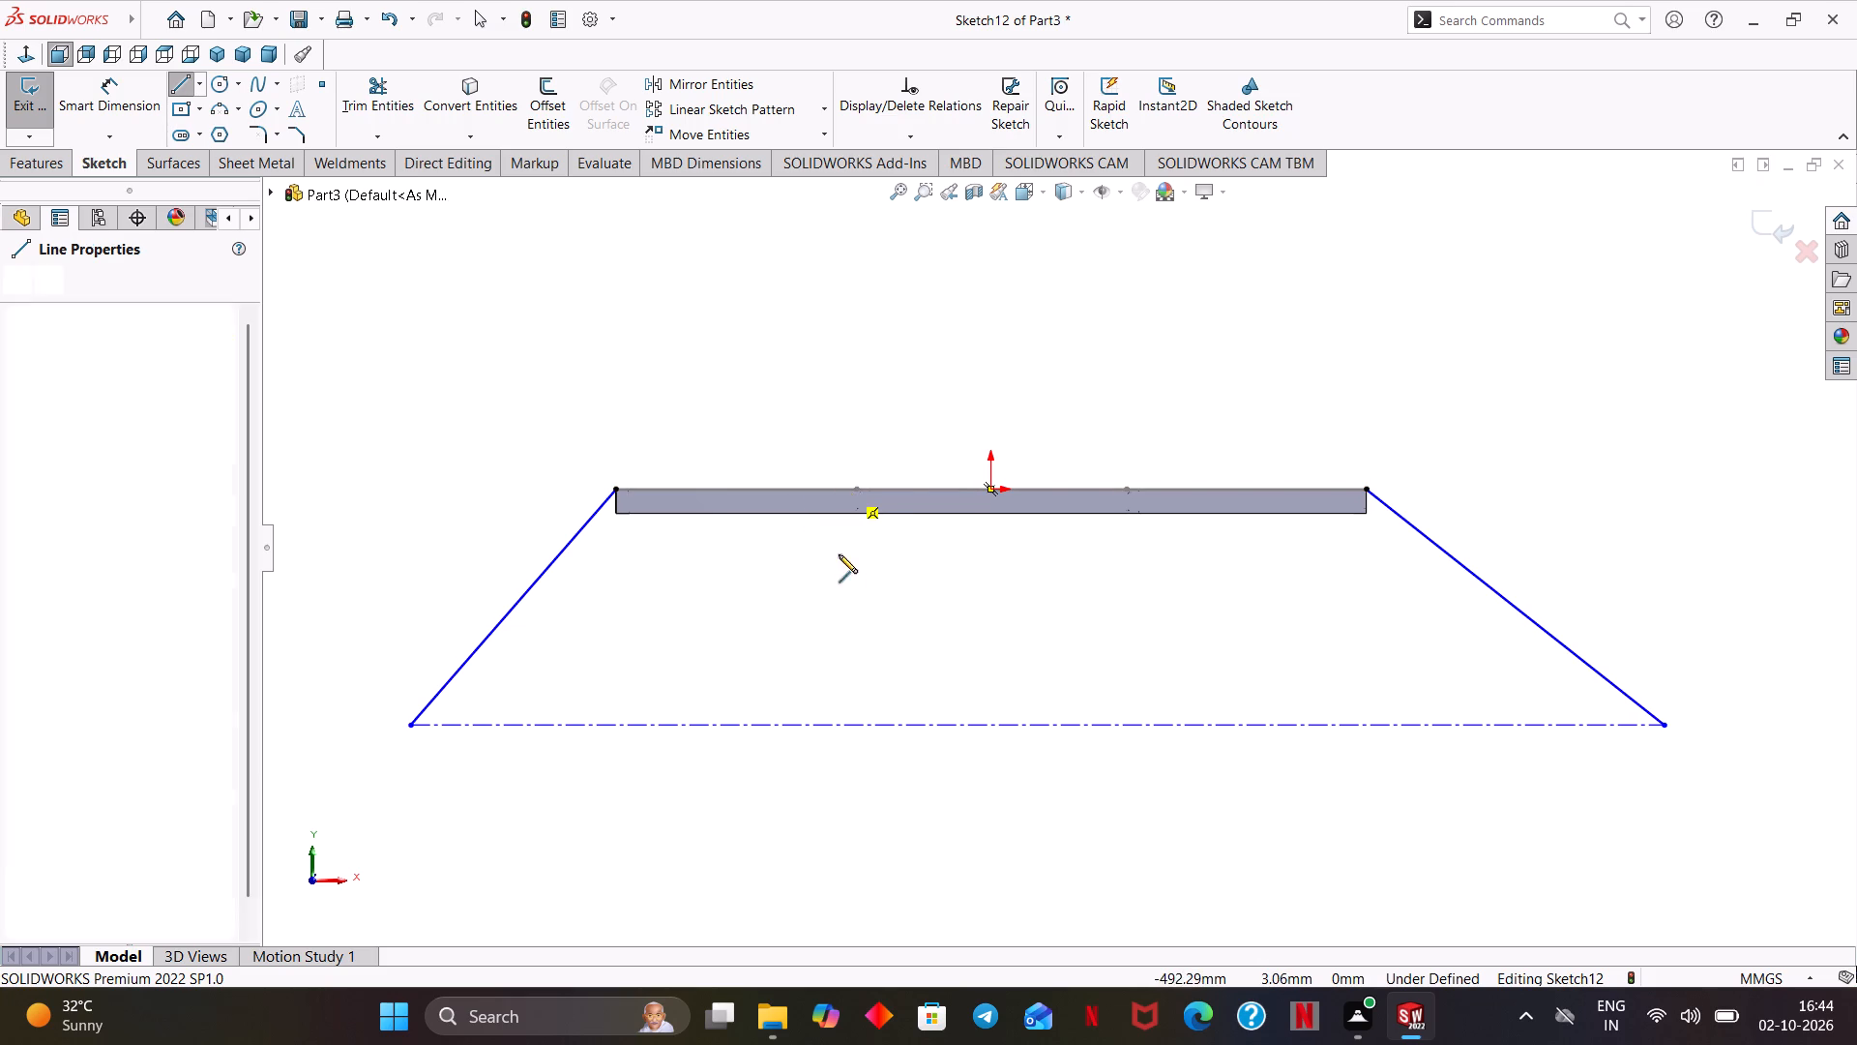
click(843, 724)
right_click(927, 650)
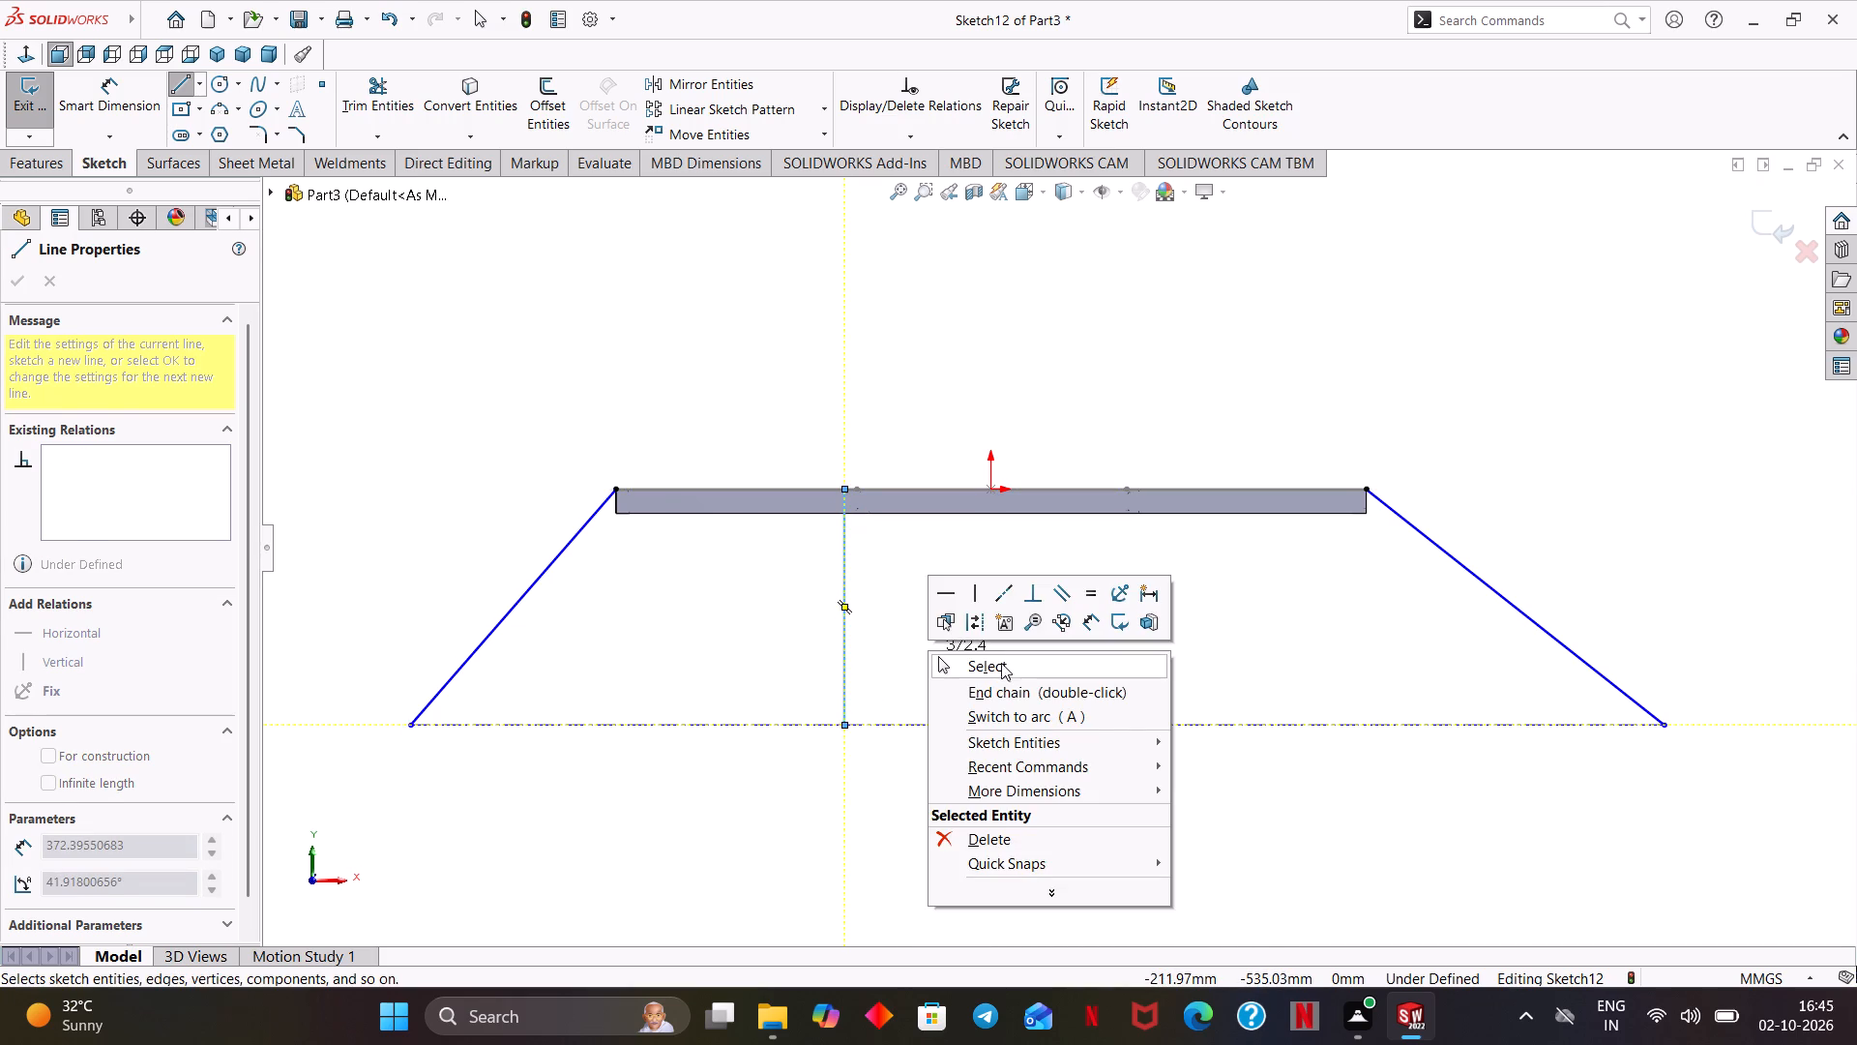
click(1002, 664)
Draw a second vertical line about 784 mm long from the frame's top edge to the centerline, right of the origin.
key(l)
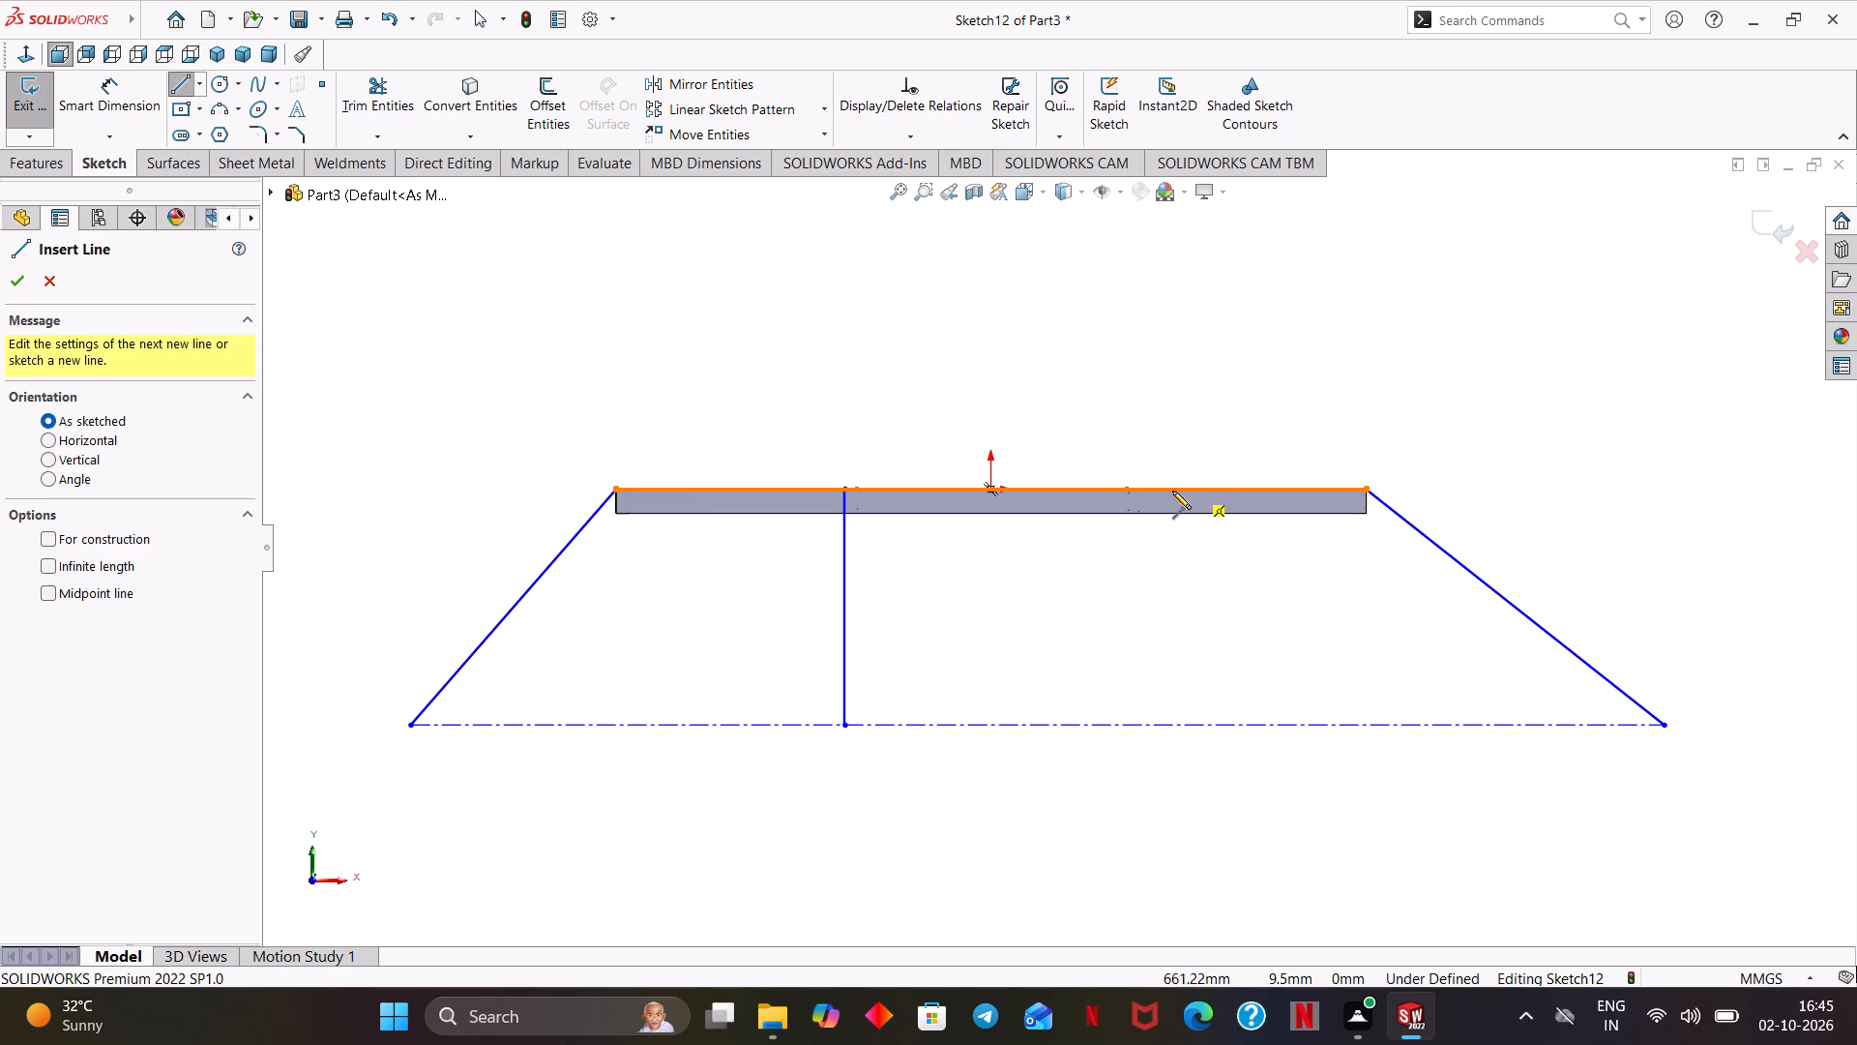
click(1165, 487)
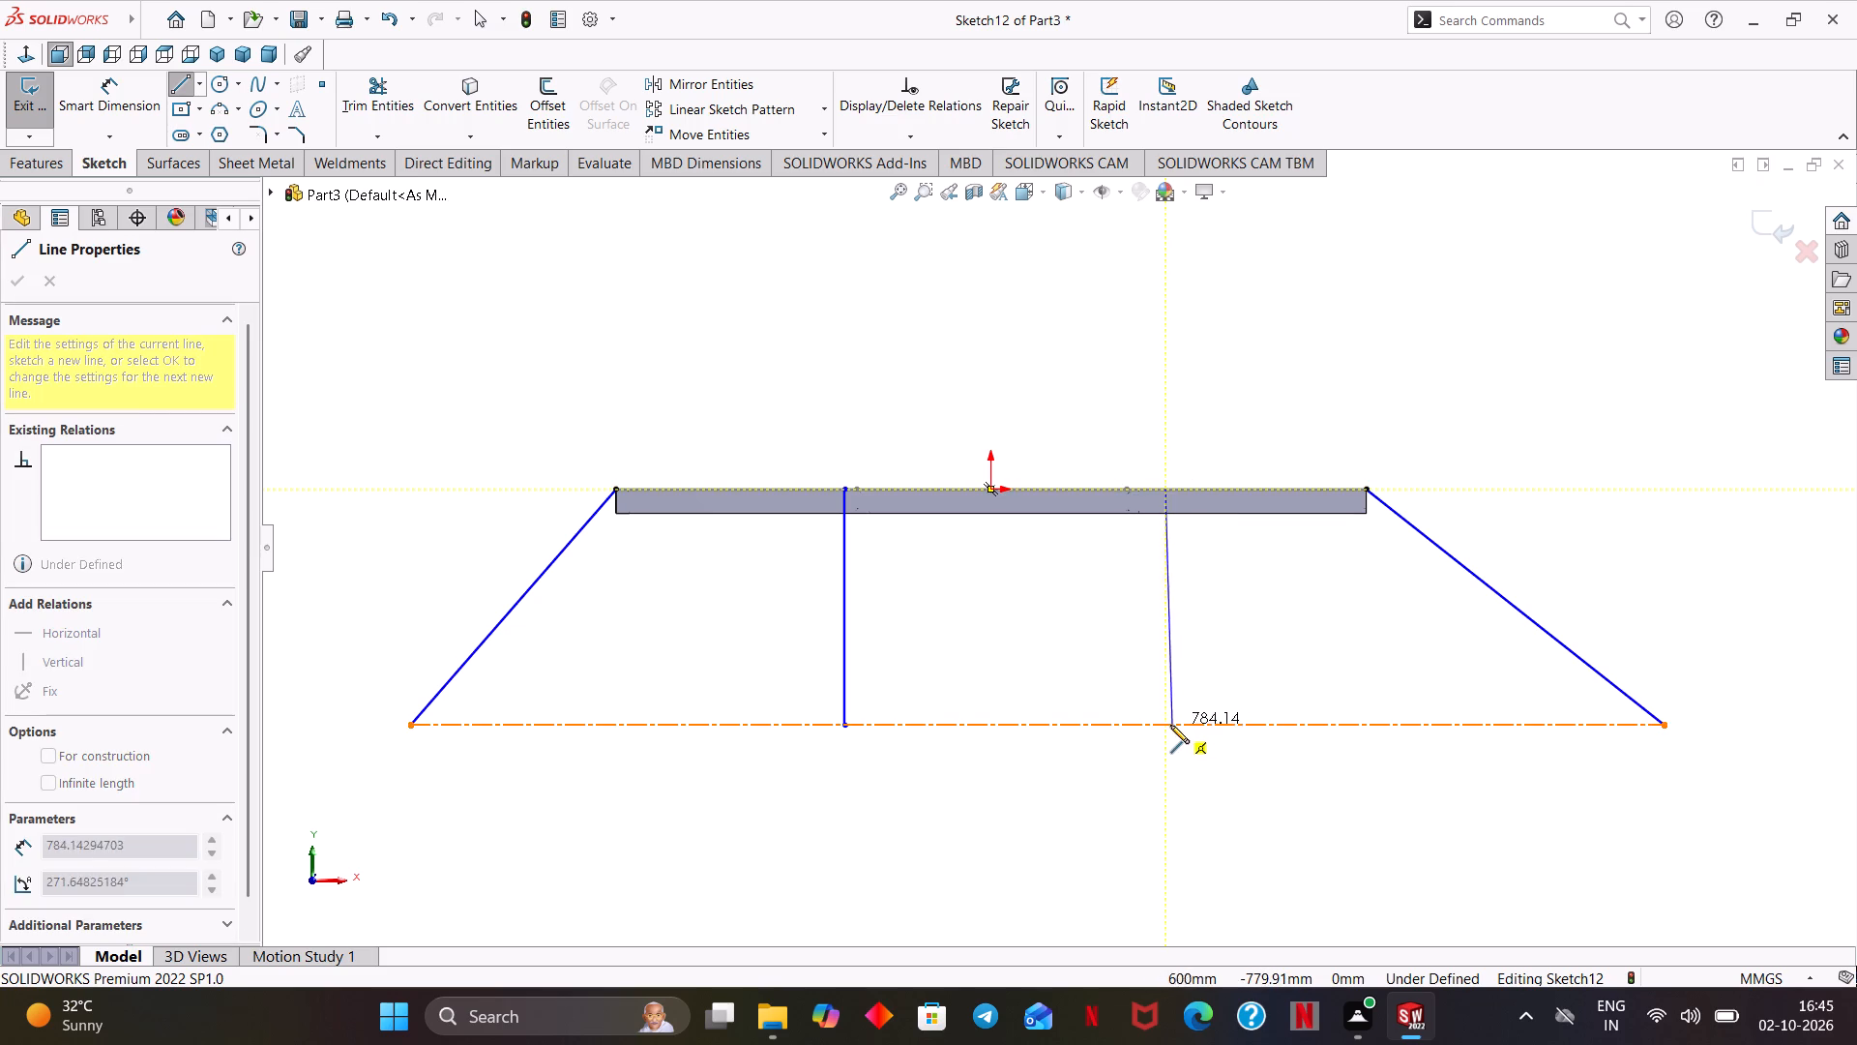
click(1164, 724)
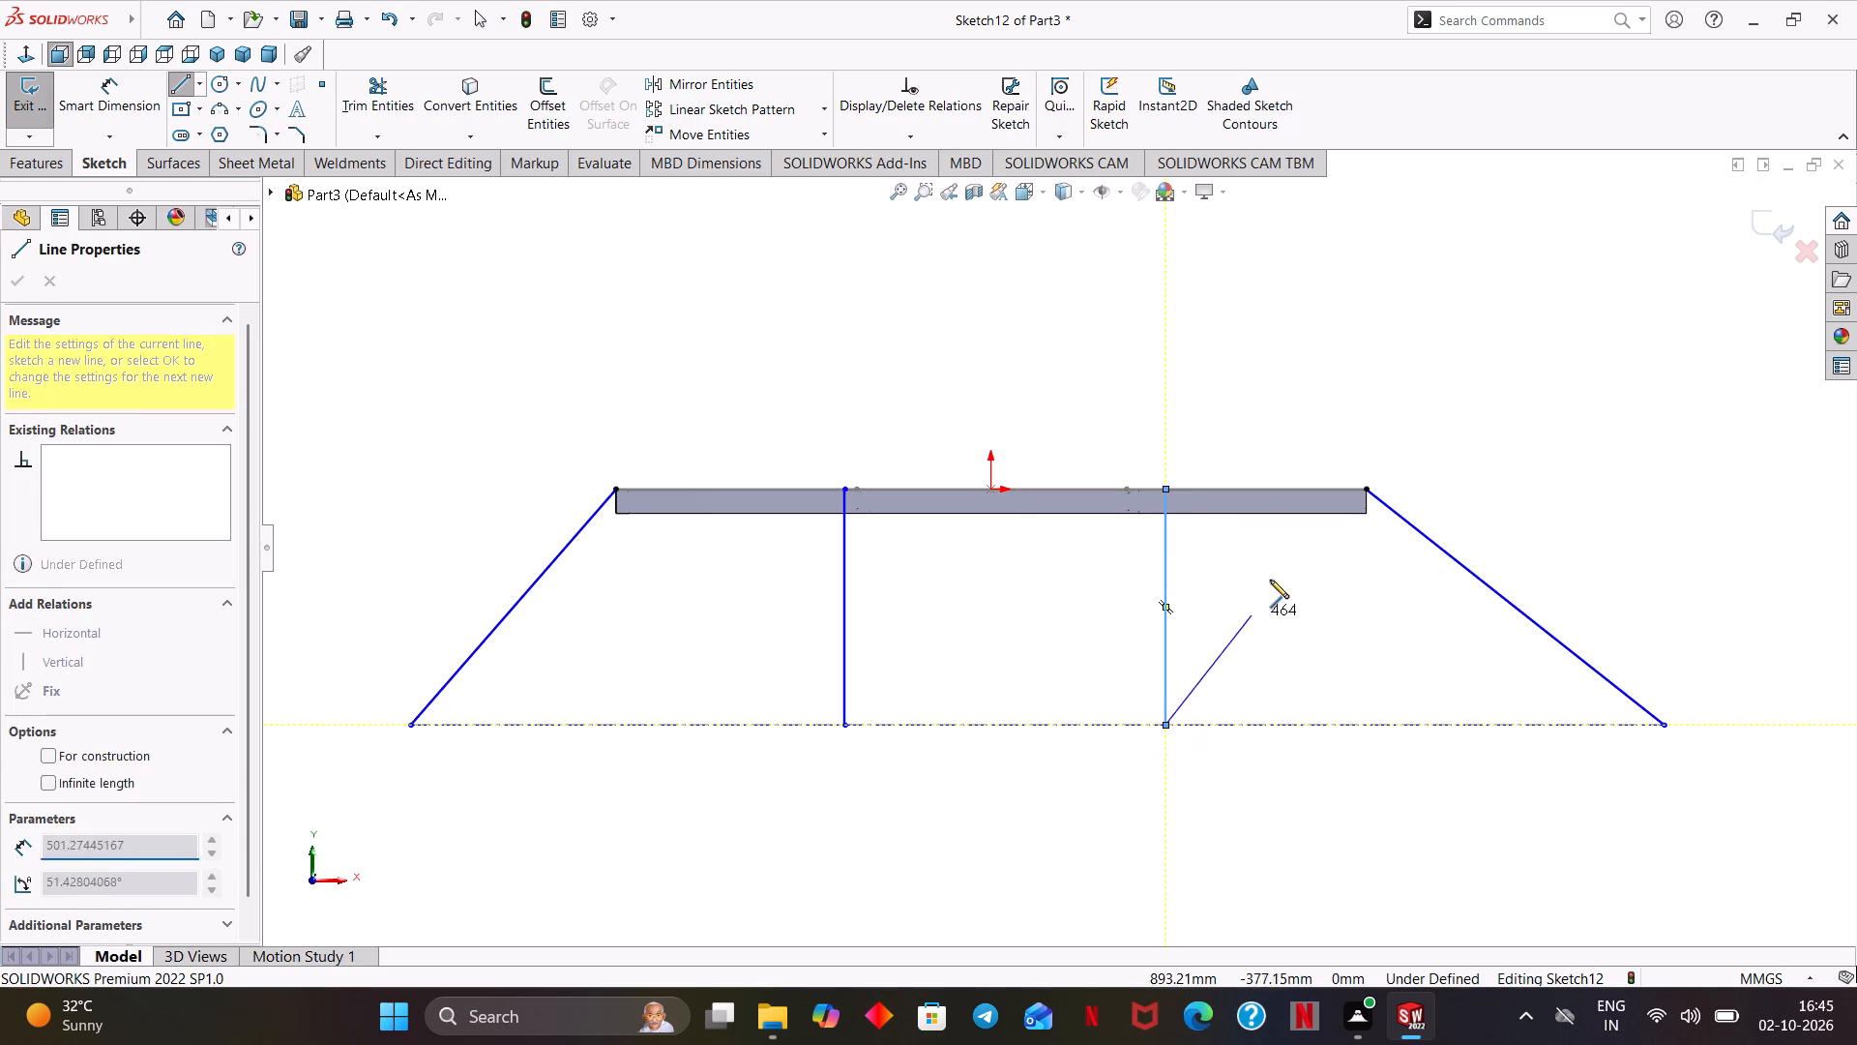
right_click(1286, 577)
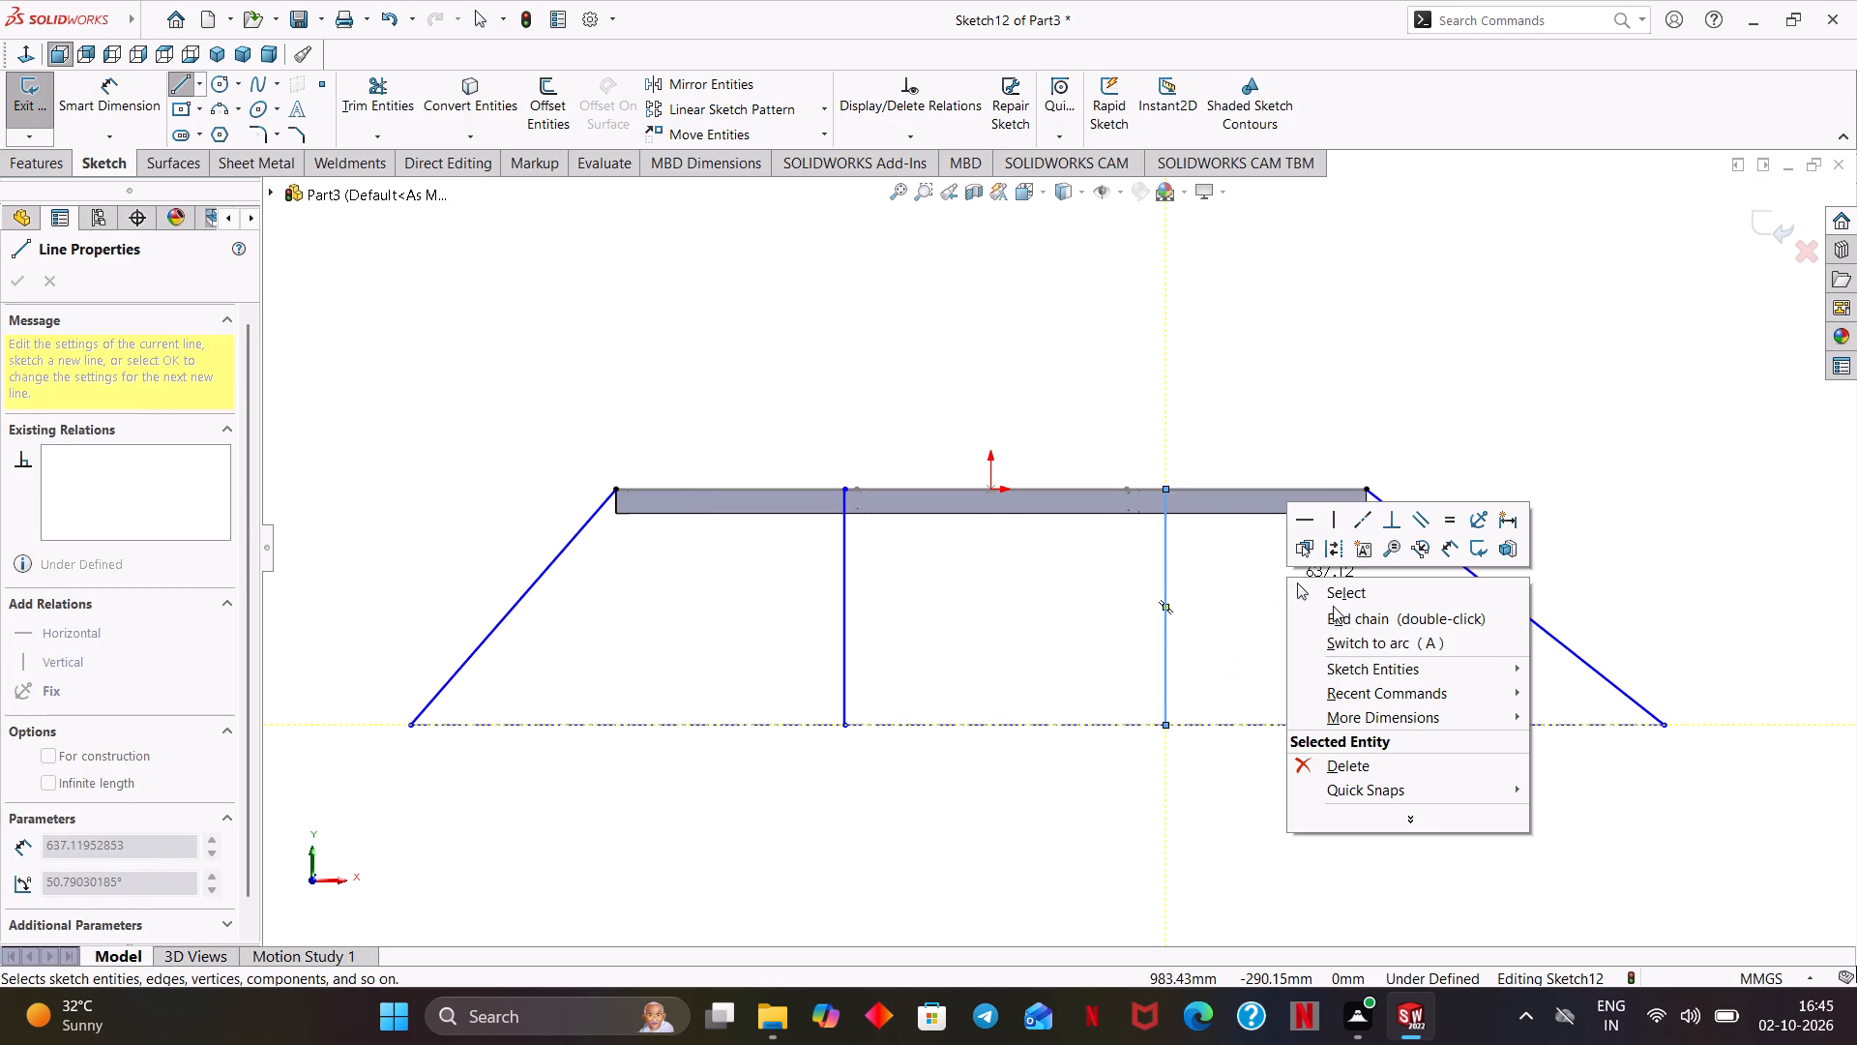
click(1338, 590)
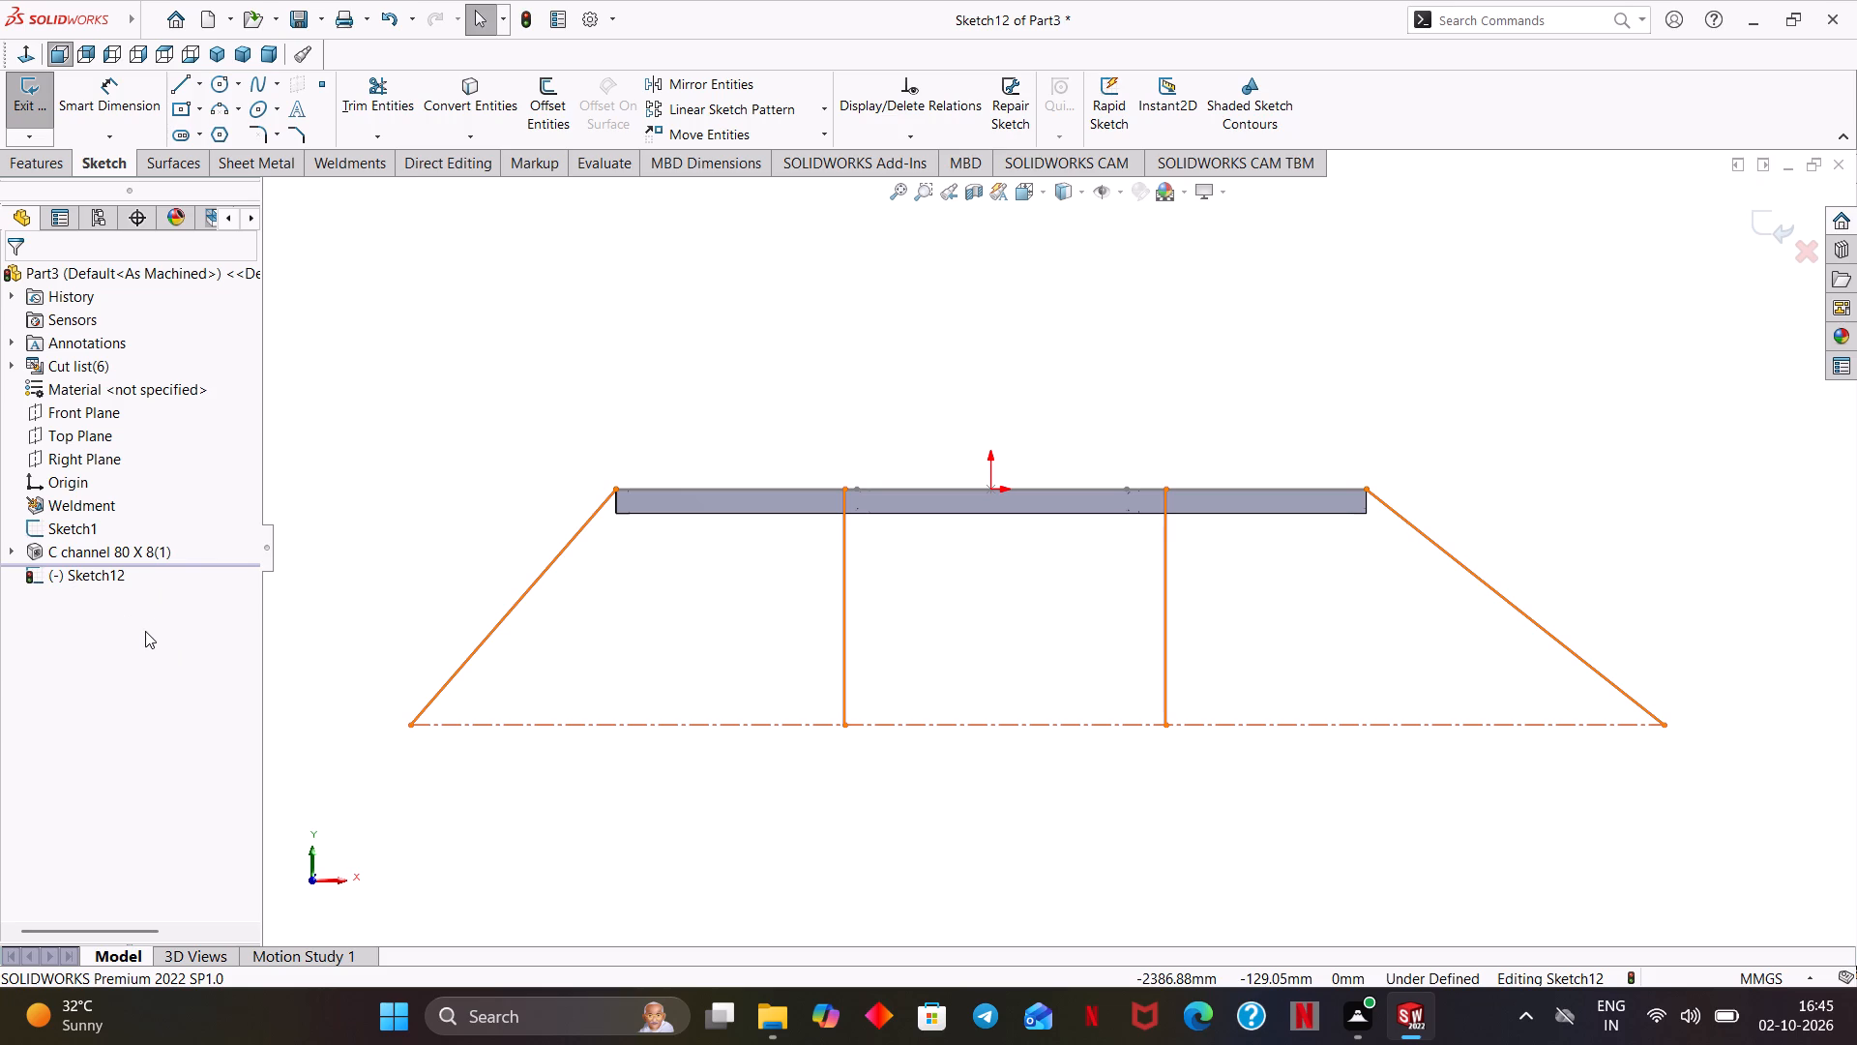
Dimension the angle between the left sloped leg line and the centerline as 45°.
click(108, 115)
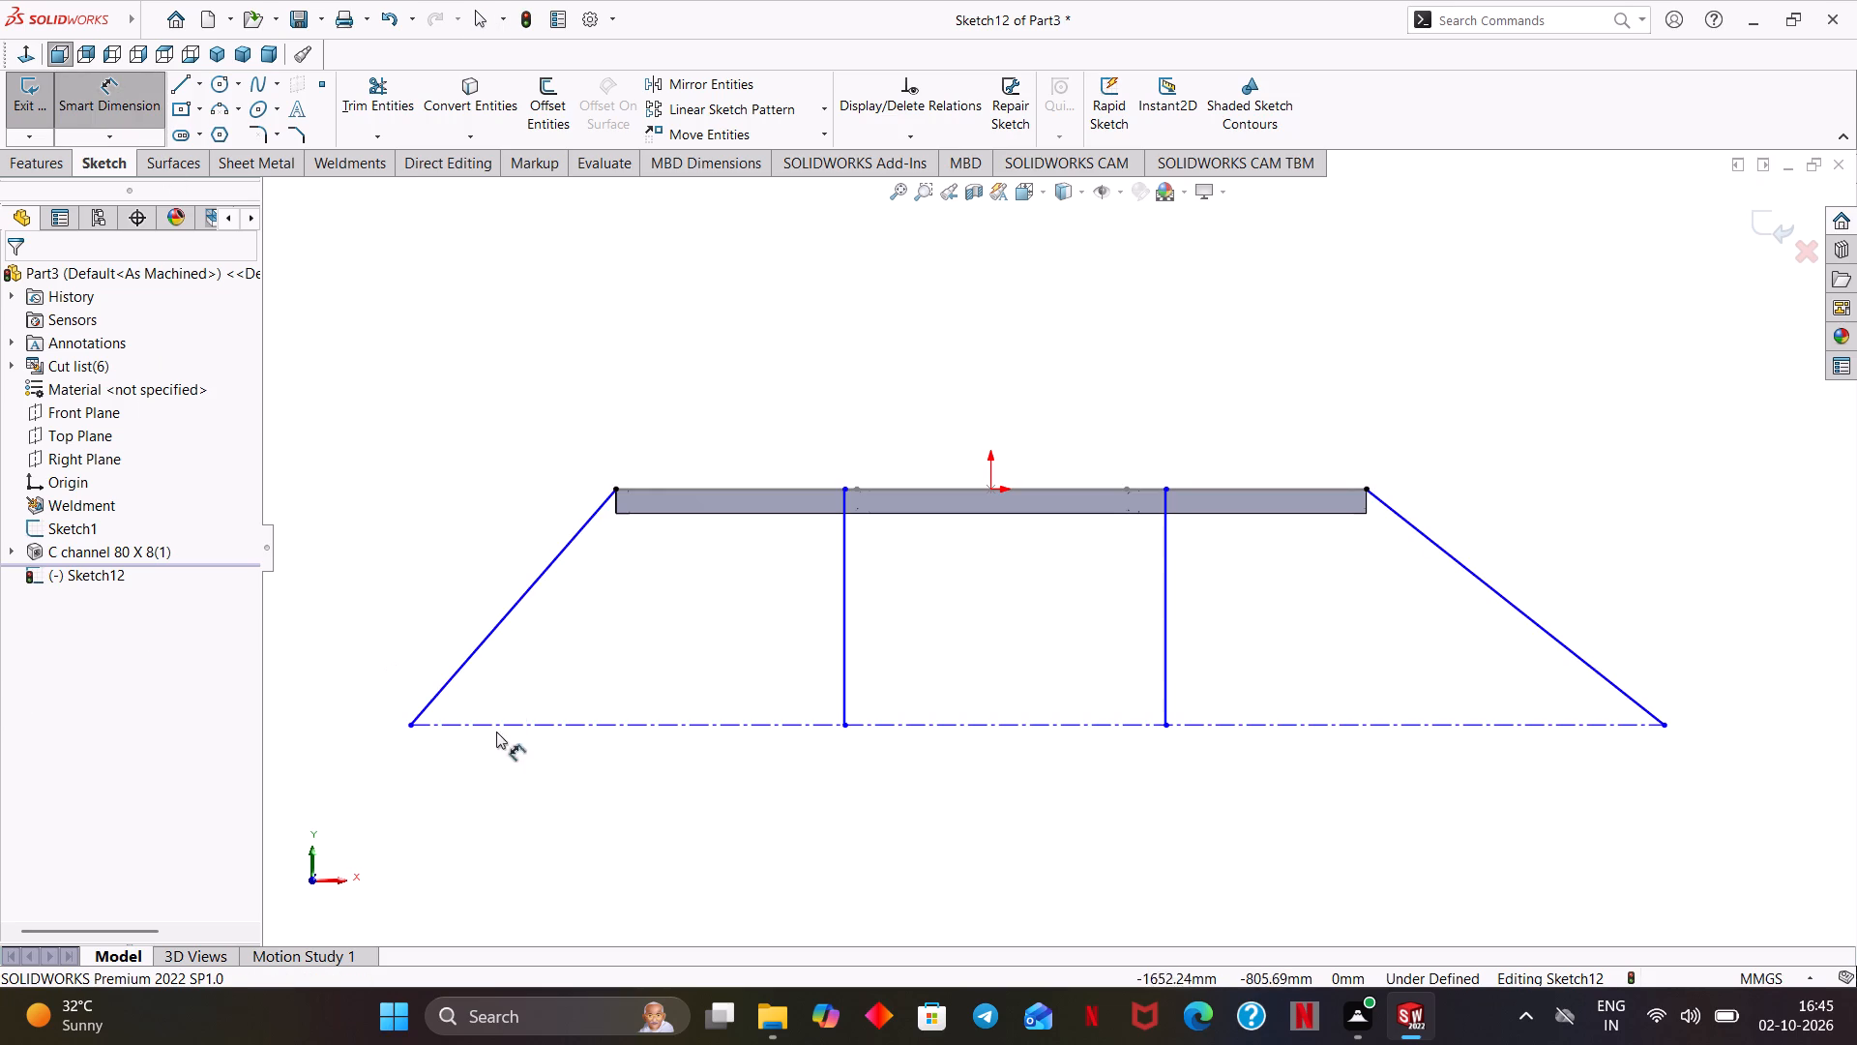
click(495, 633)
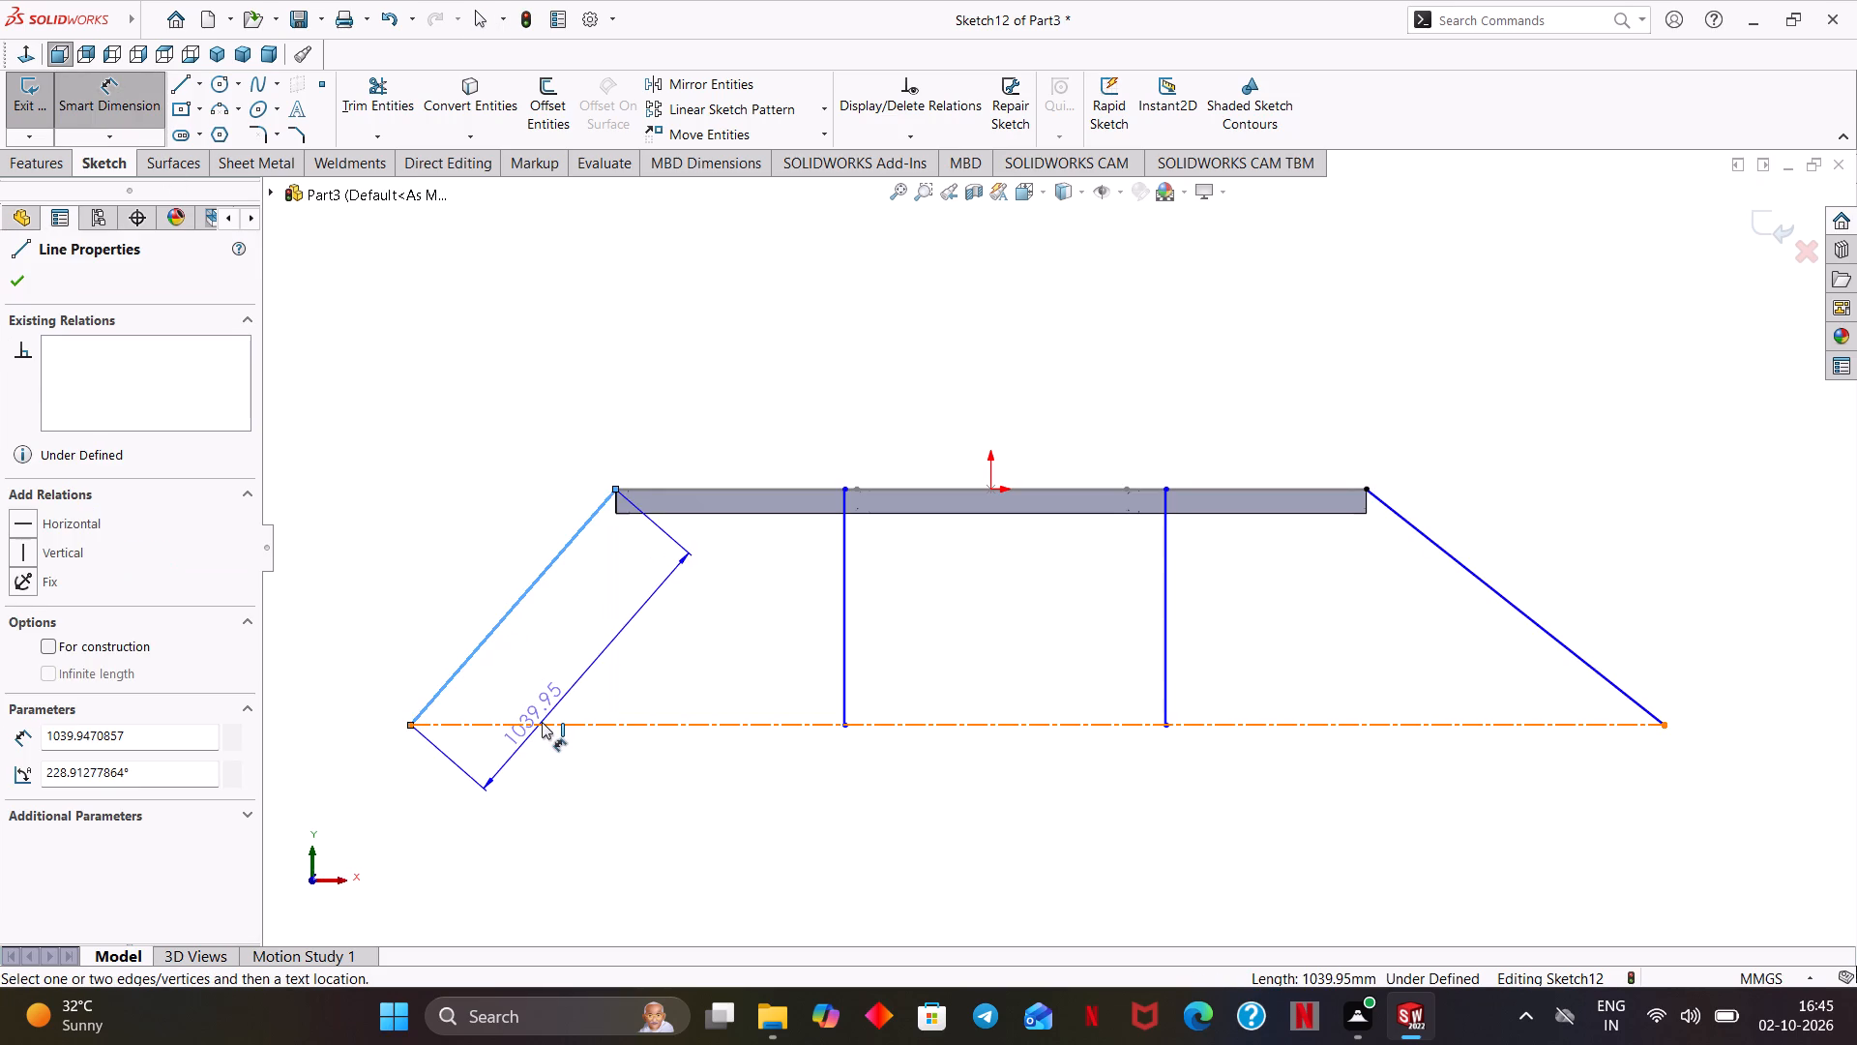
click(542, 722)
click(553, 667)
text(45)
key(Return)
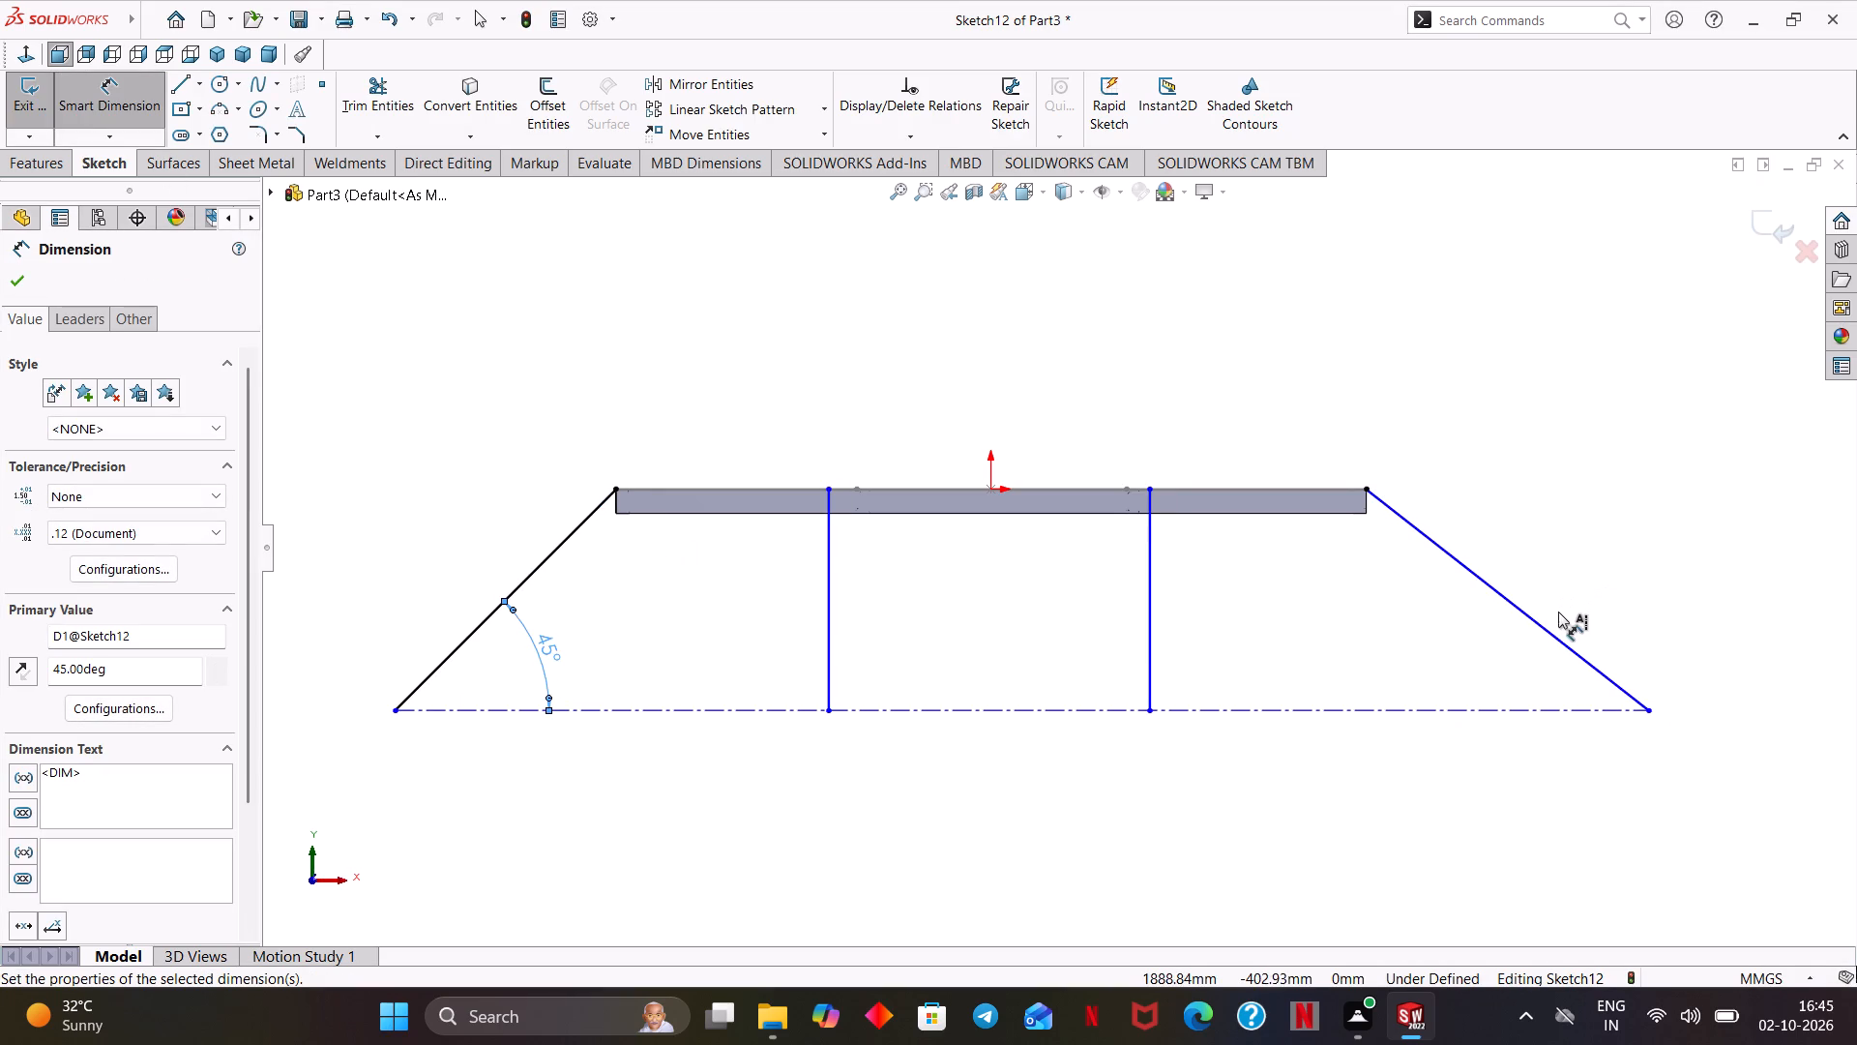
Dimension the angle between the right sloped leg line and the centerline as 45°.
click(1555, 636)
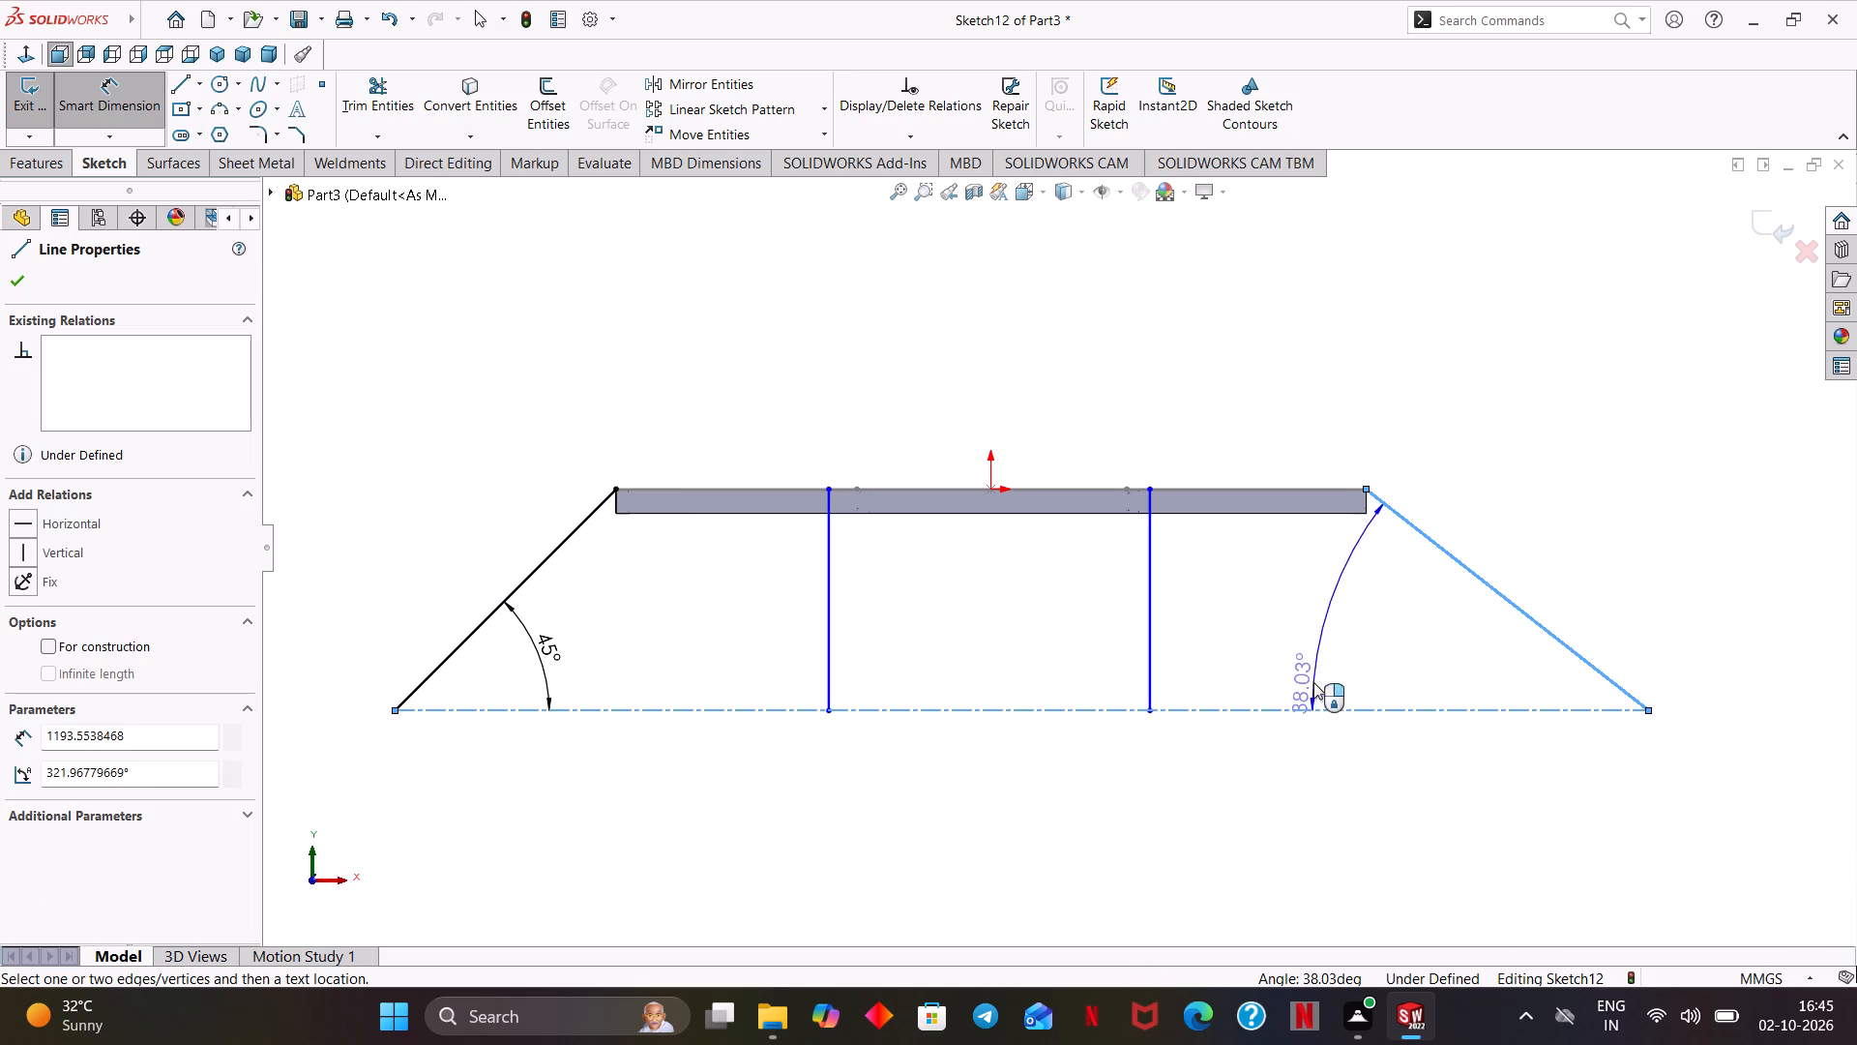
key(Escape)
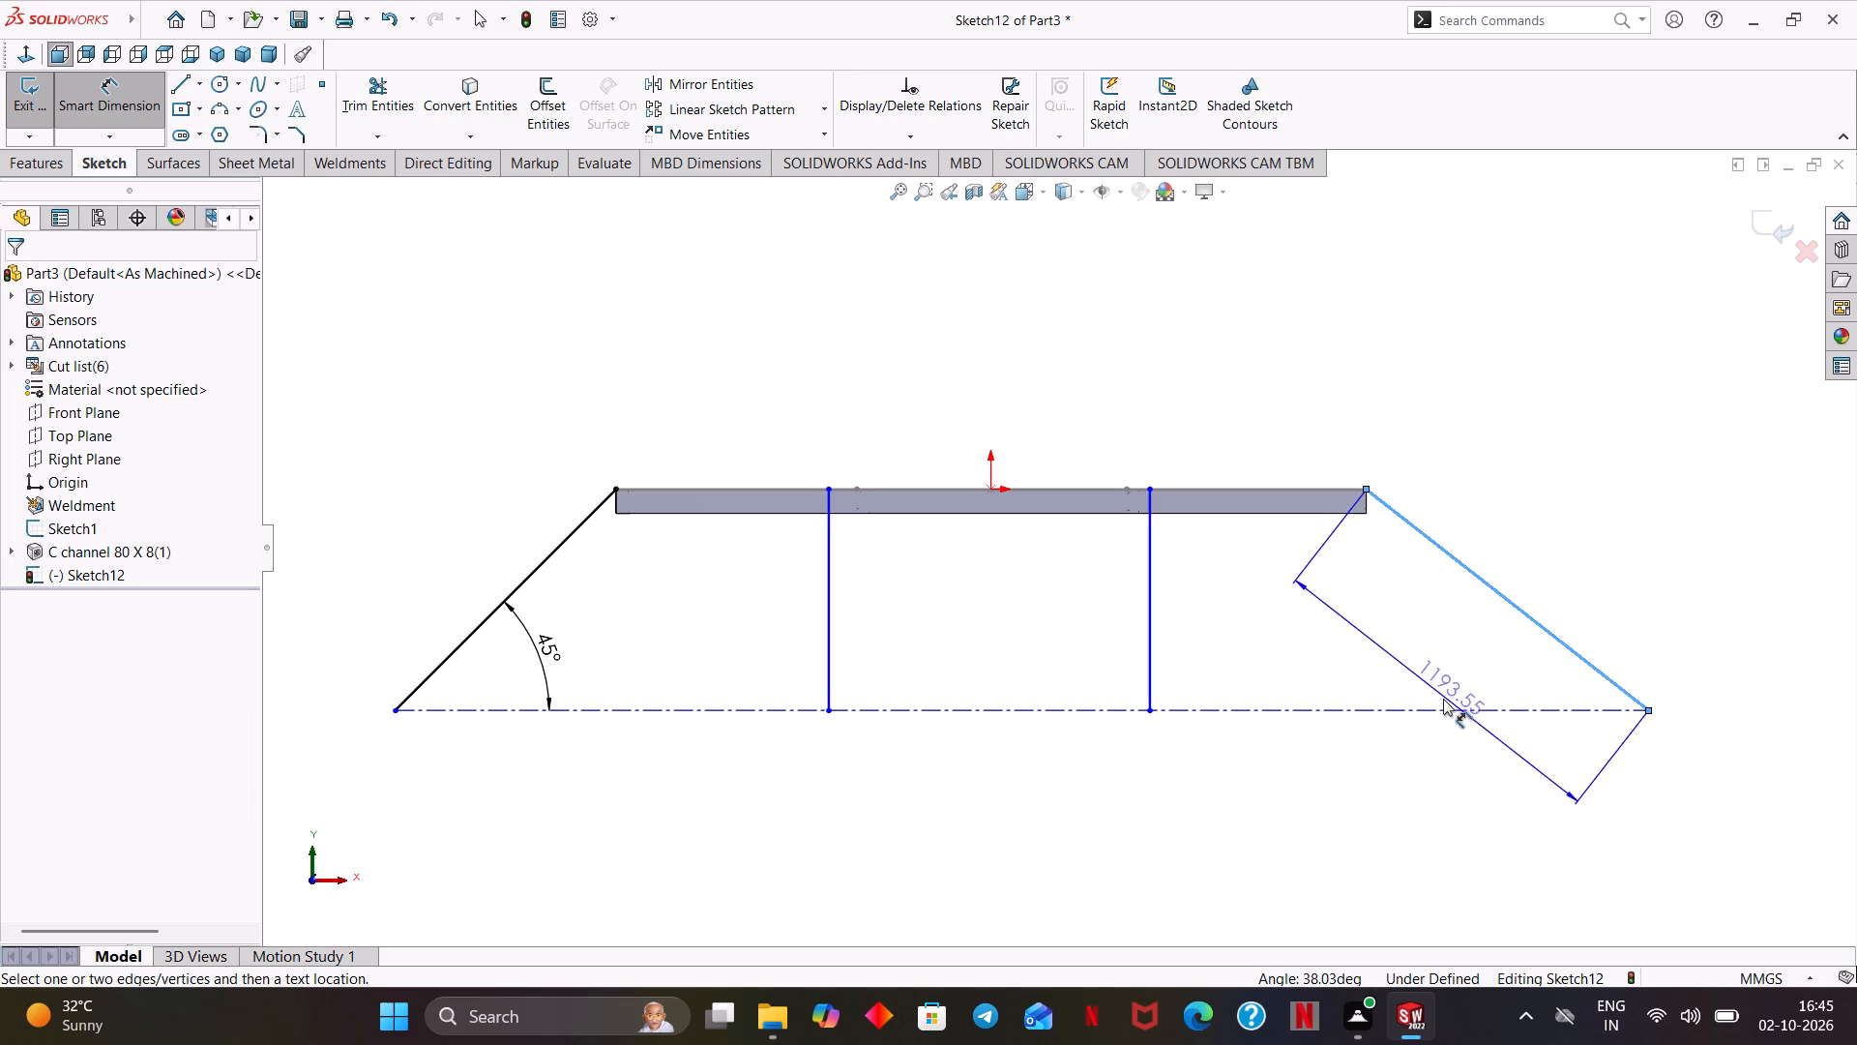
click(1429, 708)
click(1444, 665)
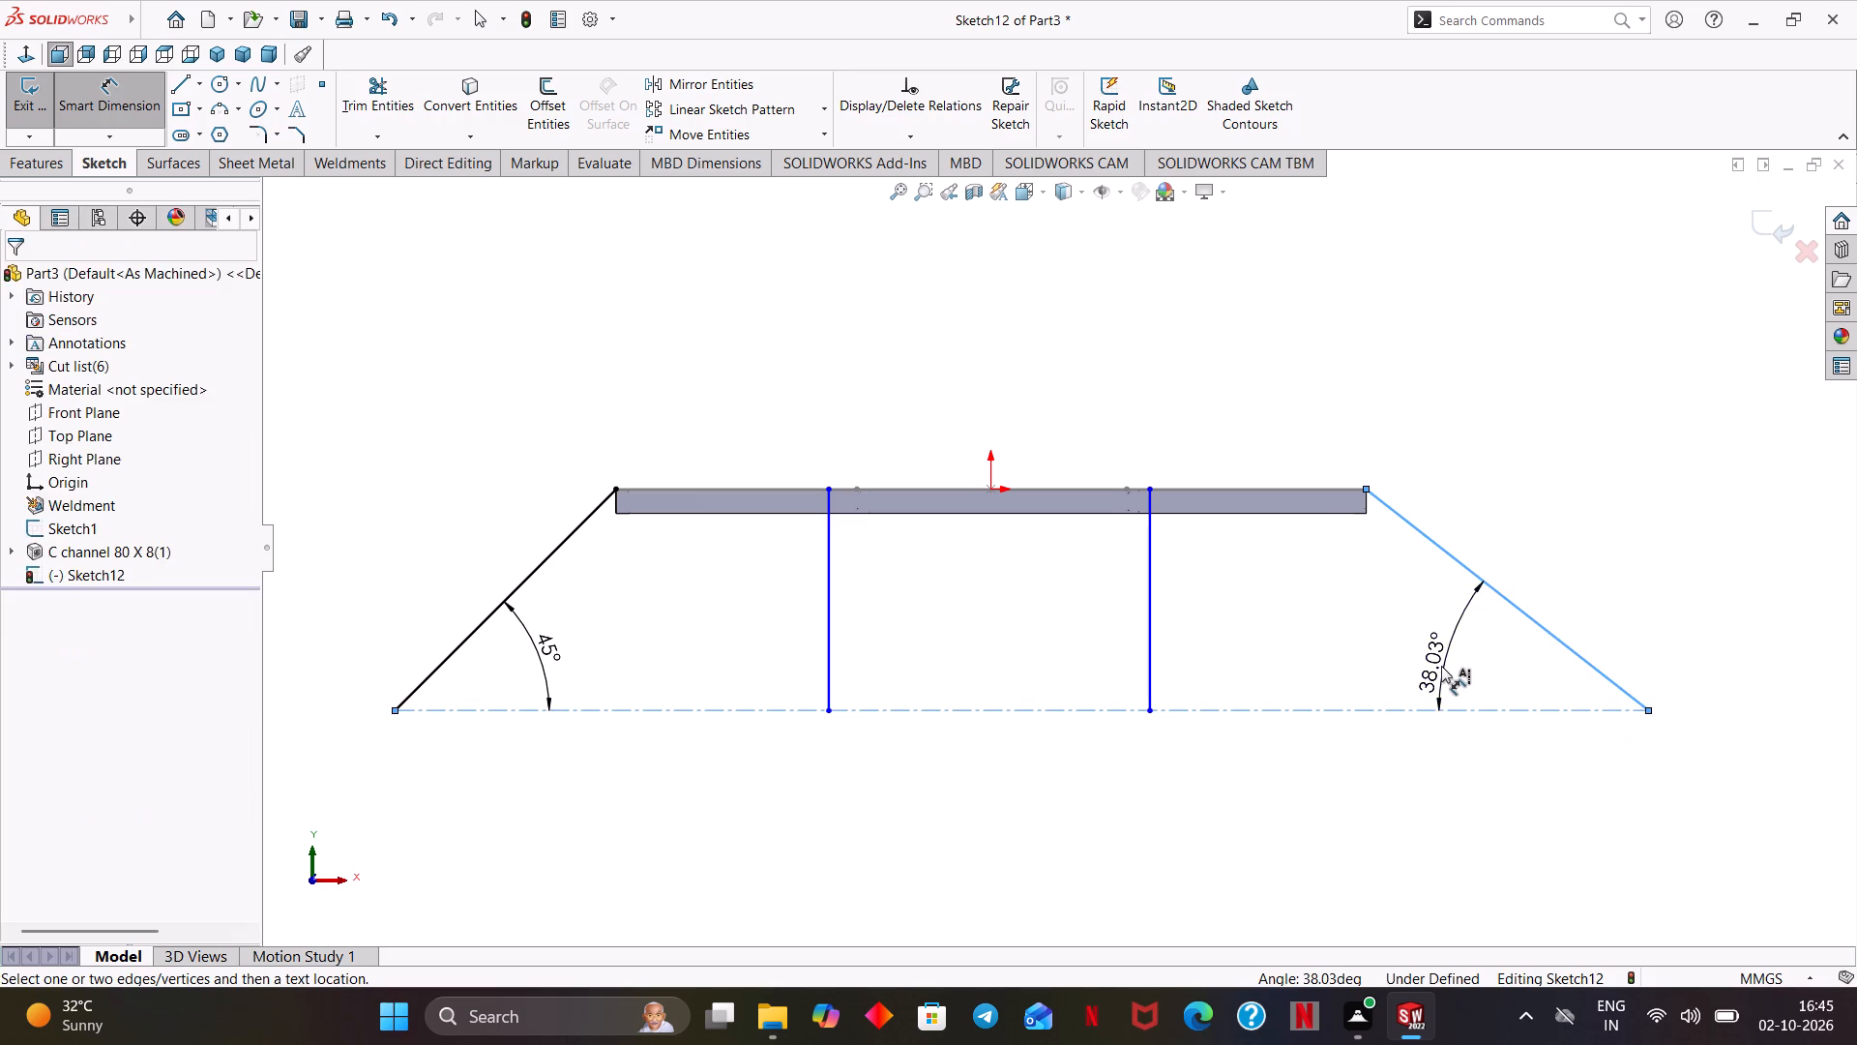
text(45)
key(Return)
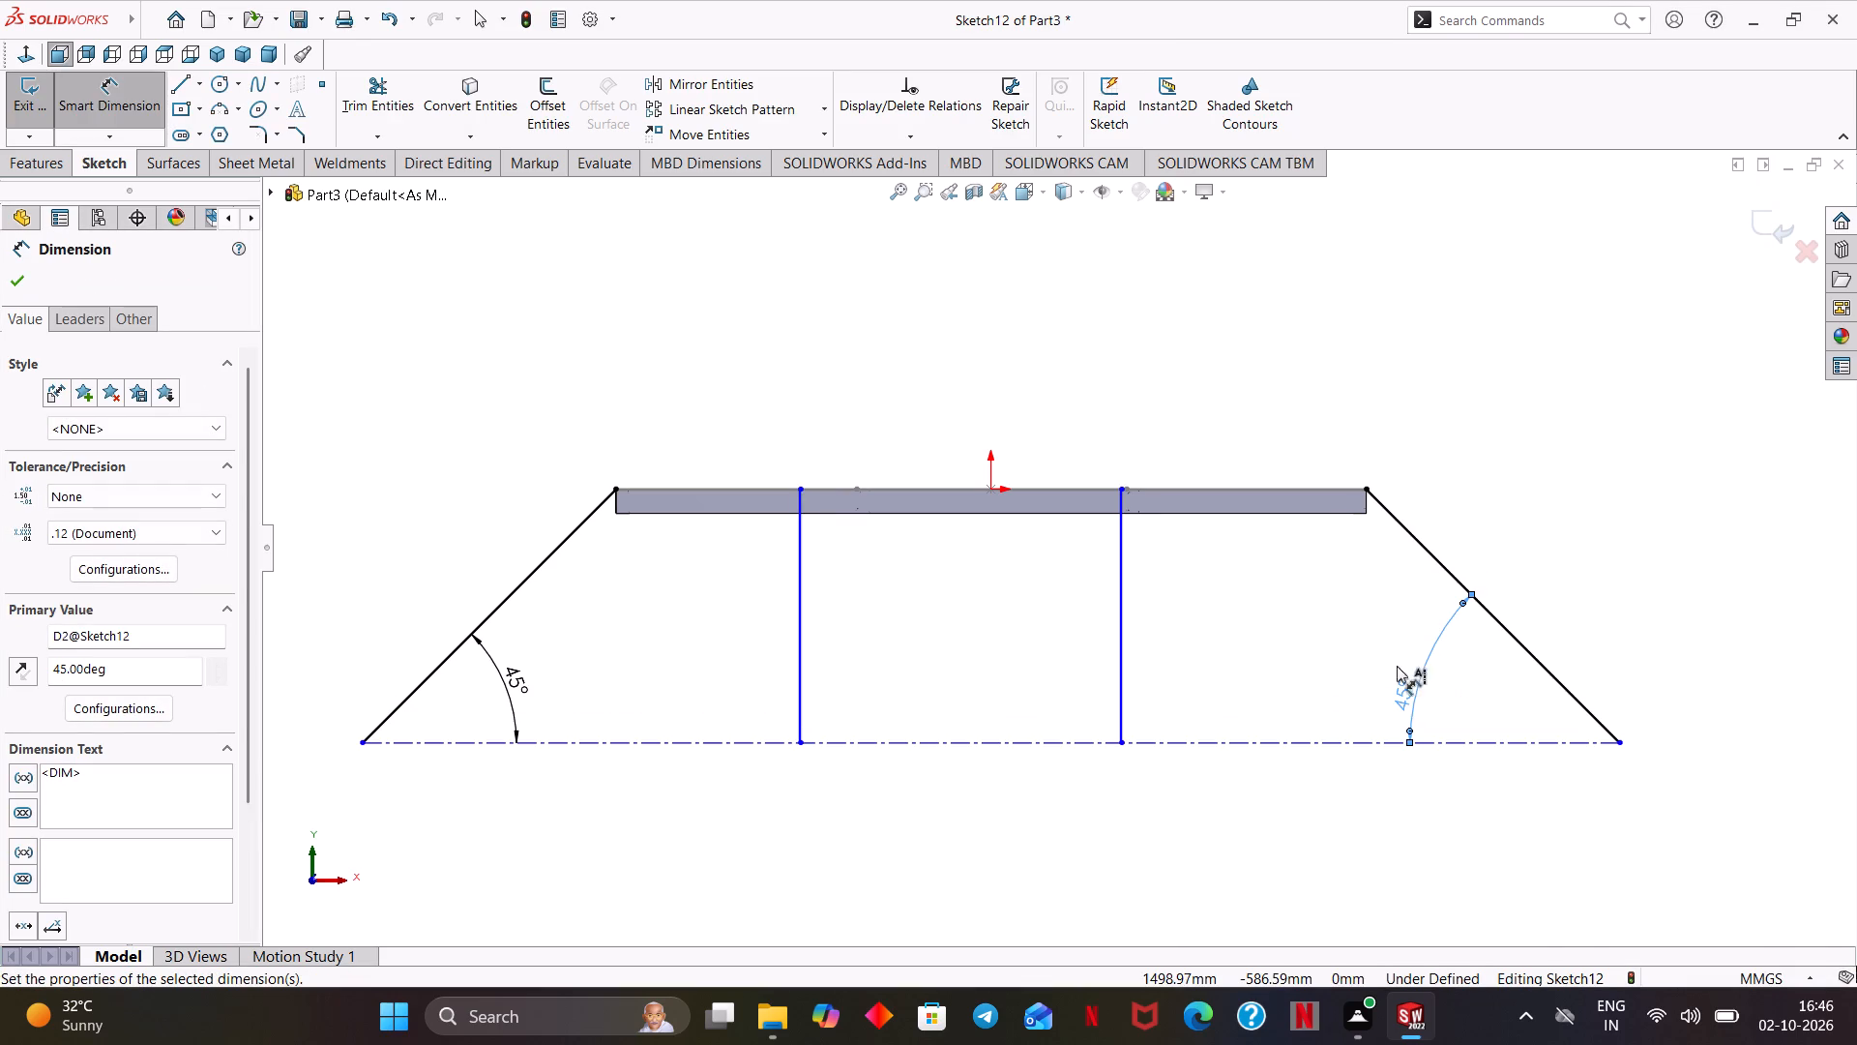
Dimension the spacing between the two vertical leg lines as 1400 mm.
click(798, 600)
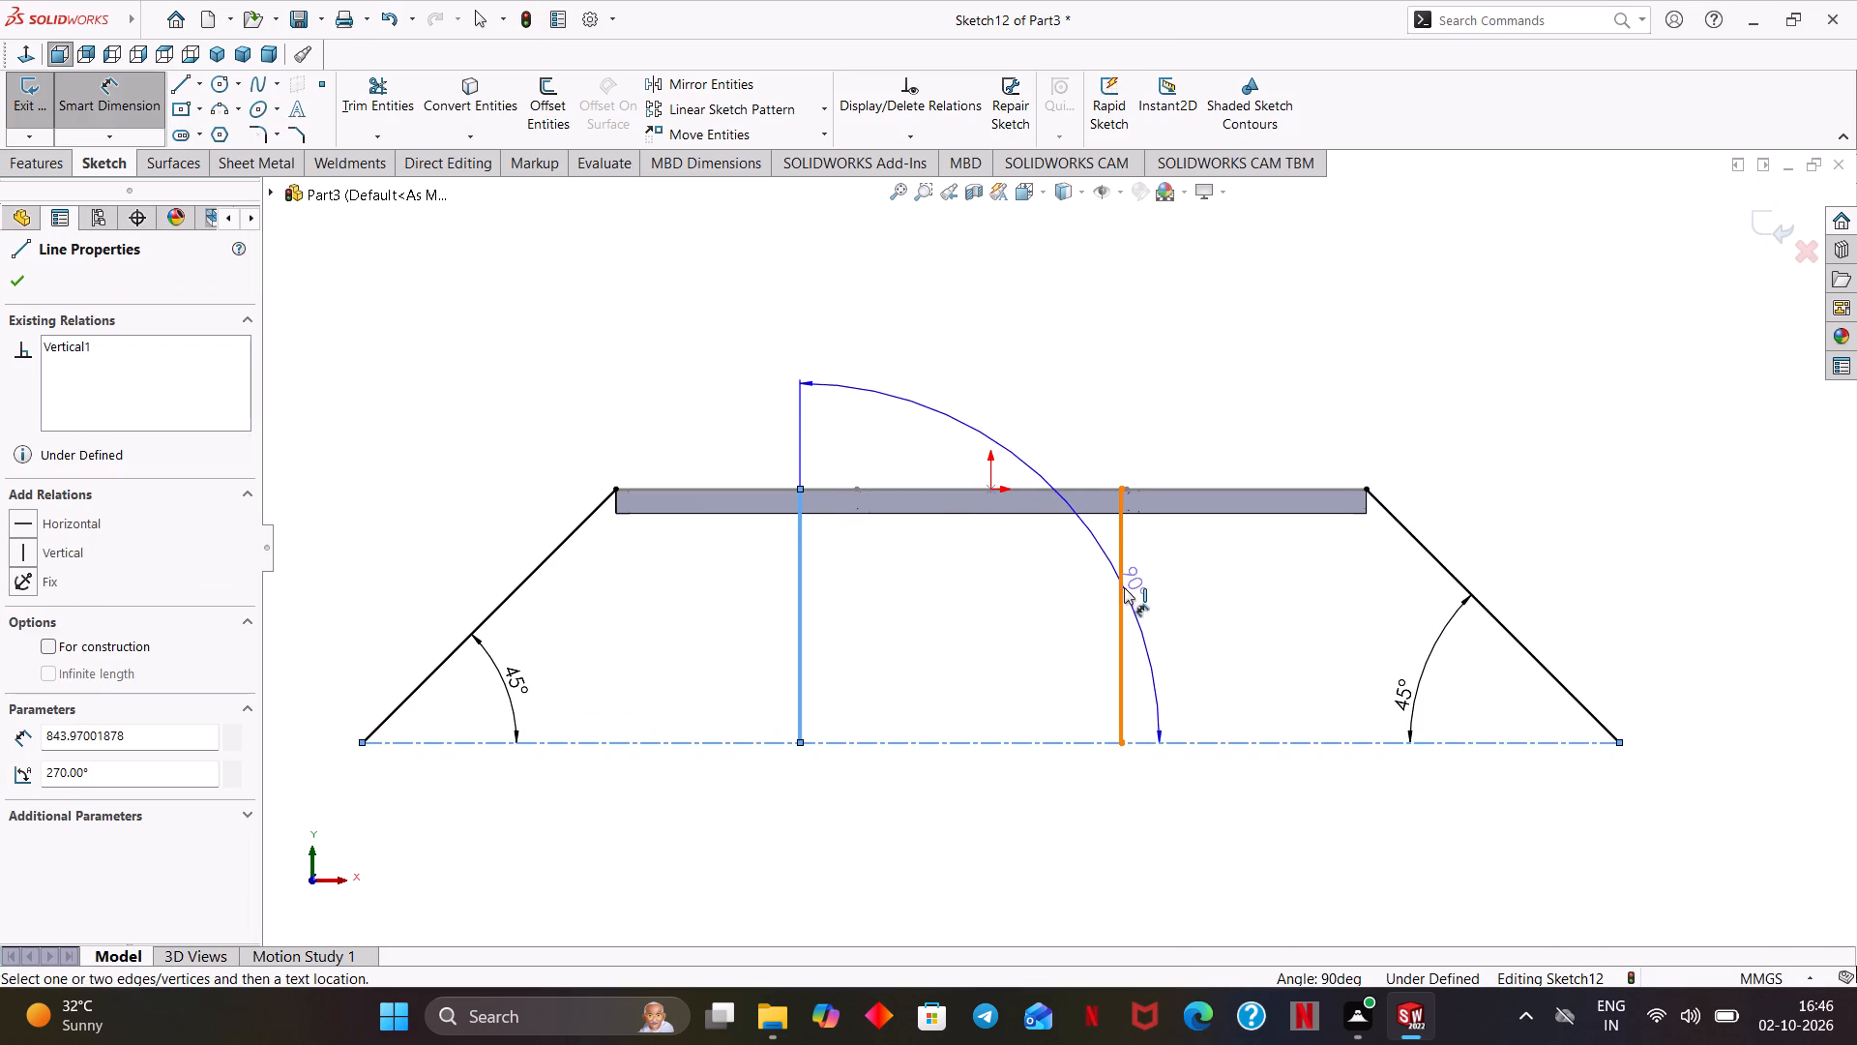
click(1122, 588)
click(969, 391)
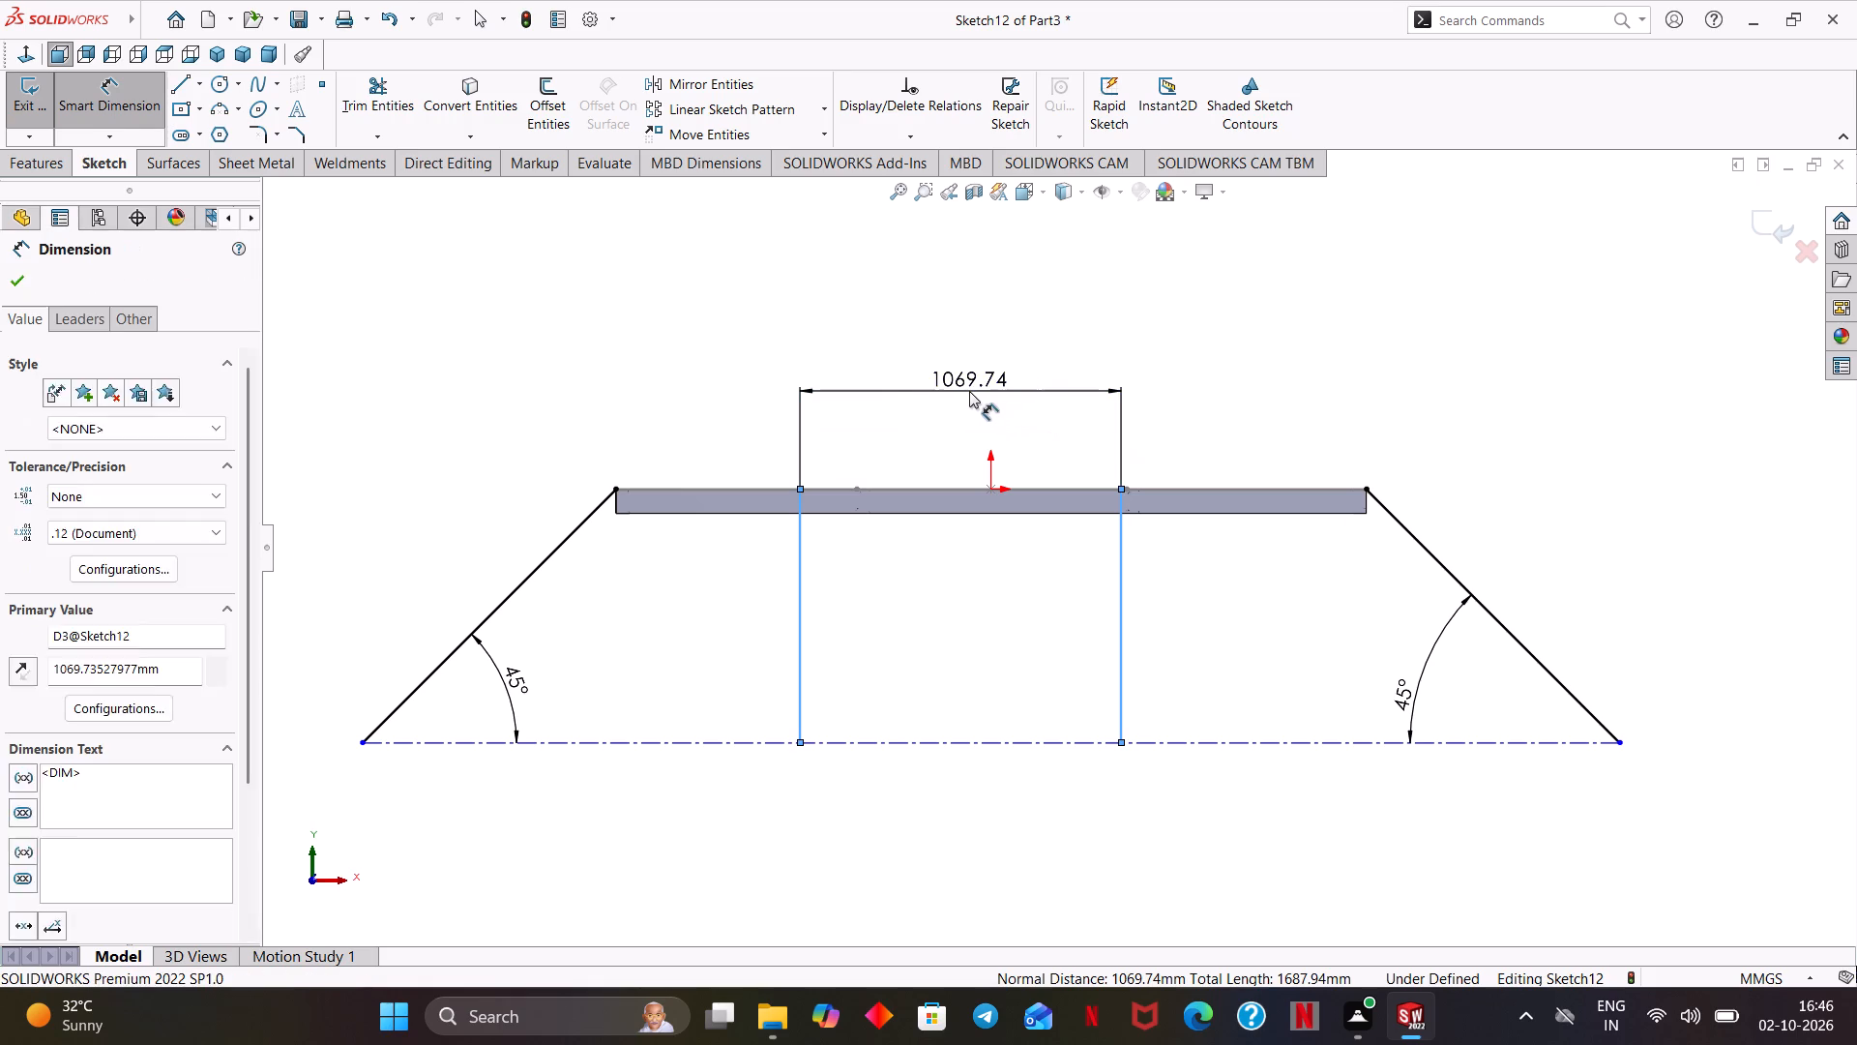
text(1400)
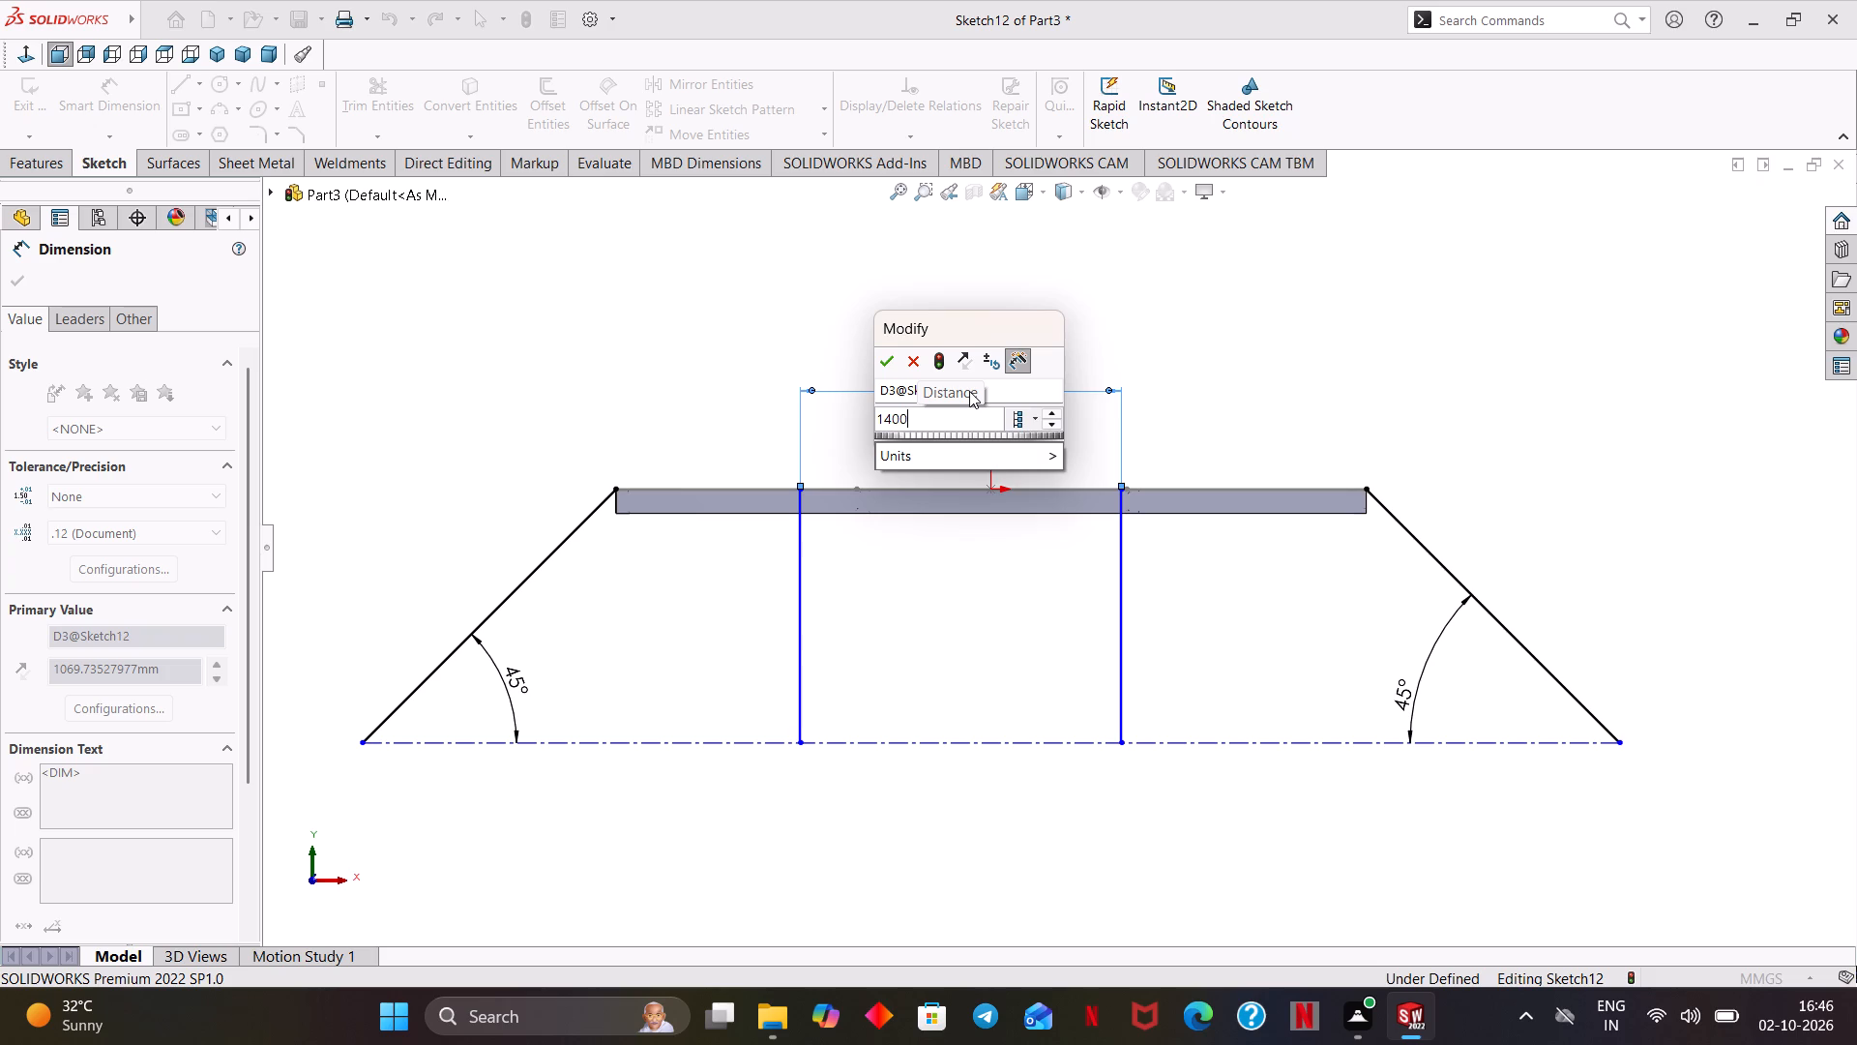
key(Return)
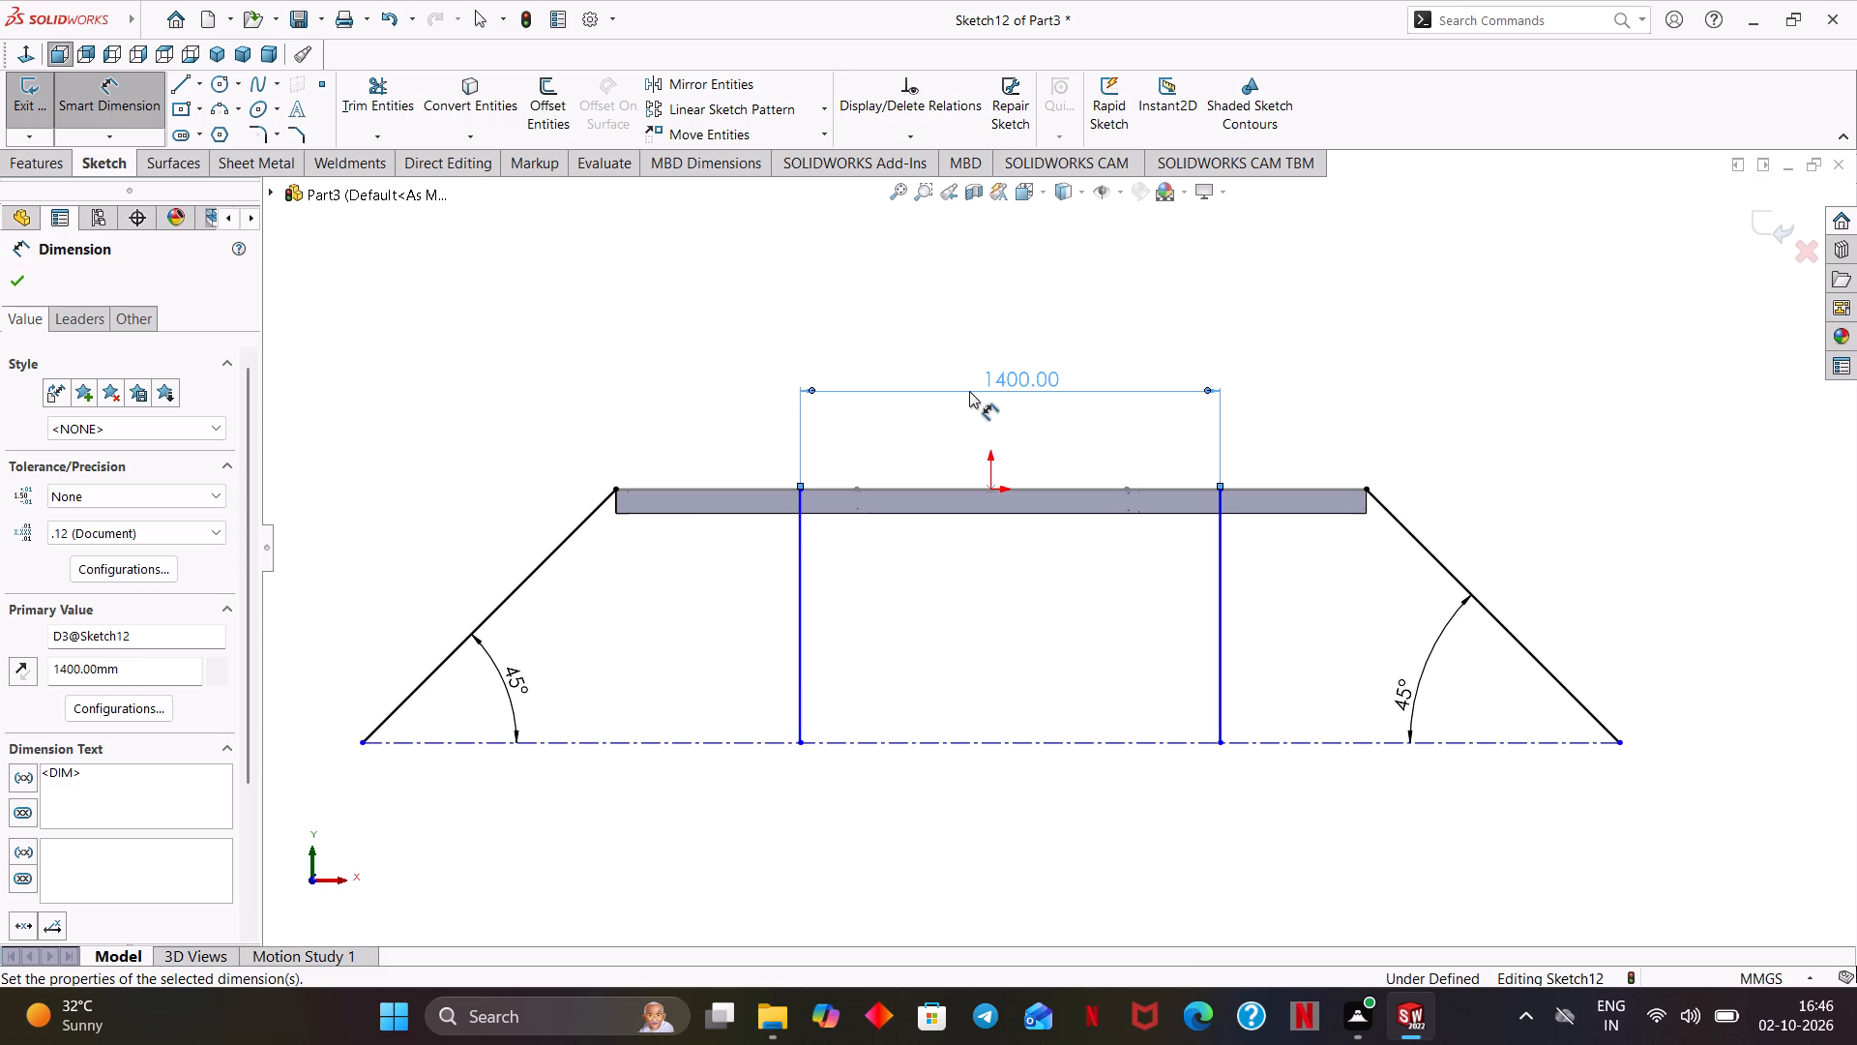
Dimension the distance from the left vertical leg line to the origin as 700 mm.
click(796, 570)
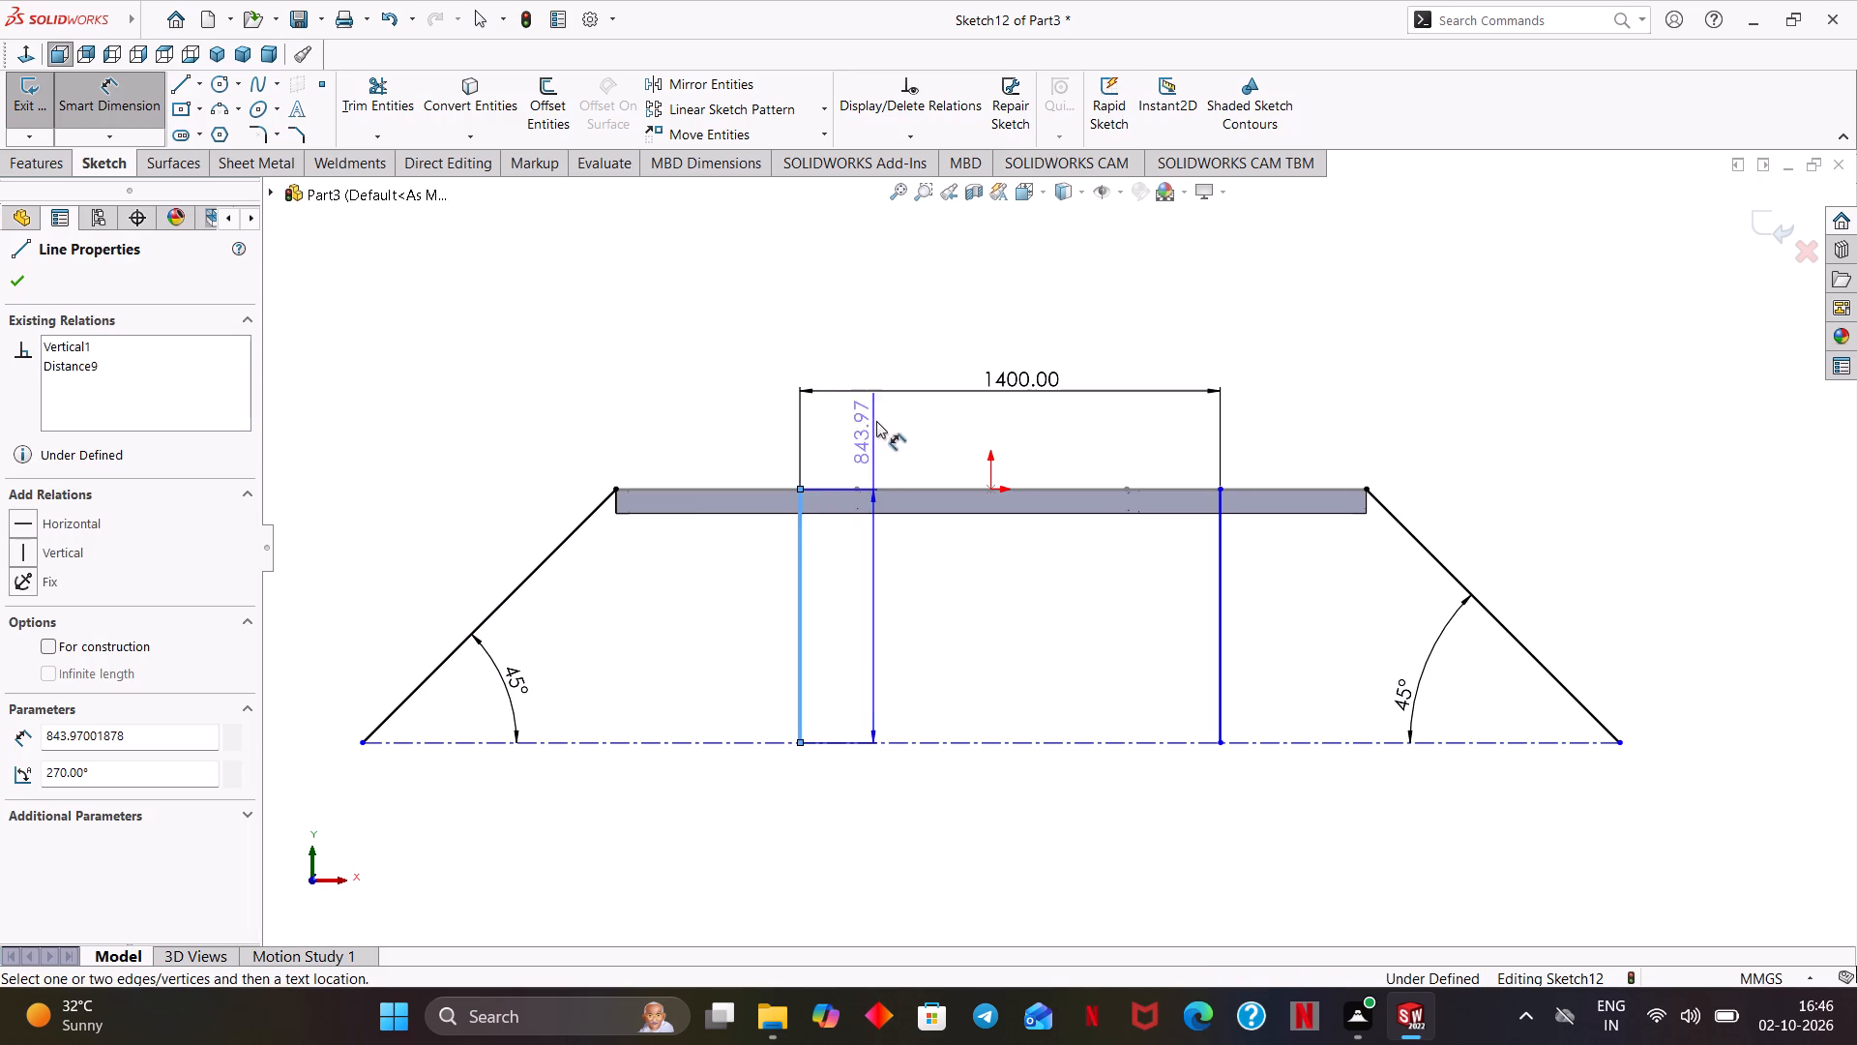
click(992, 485)
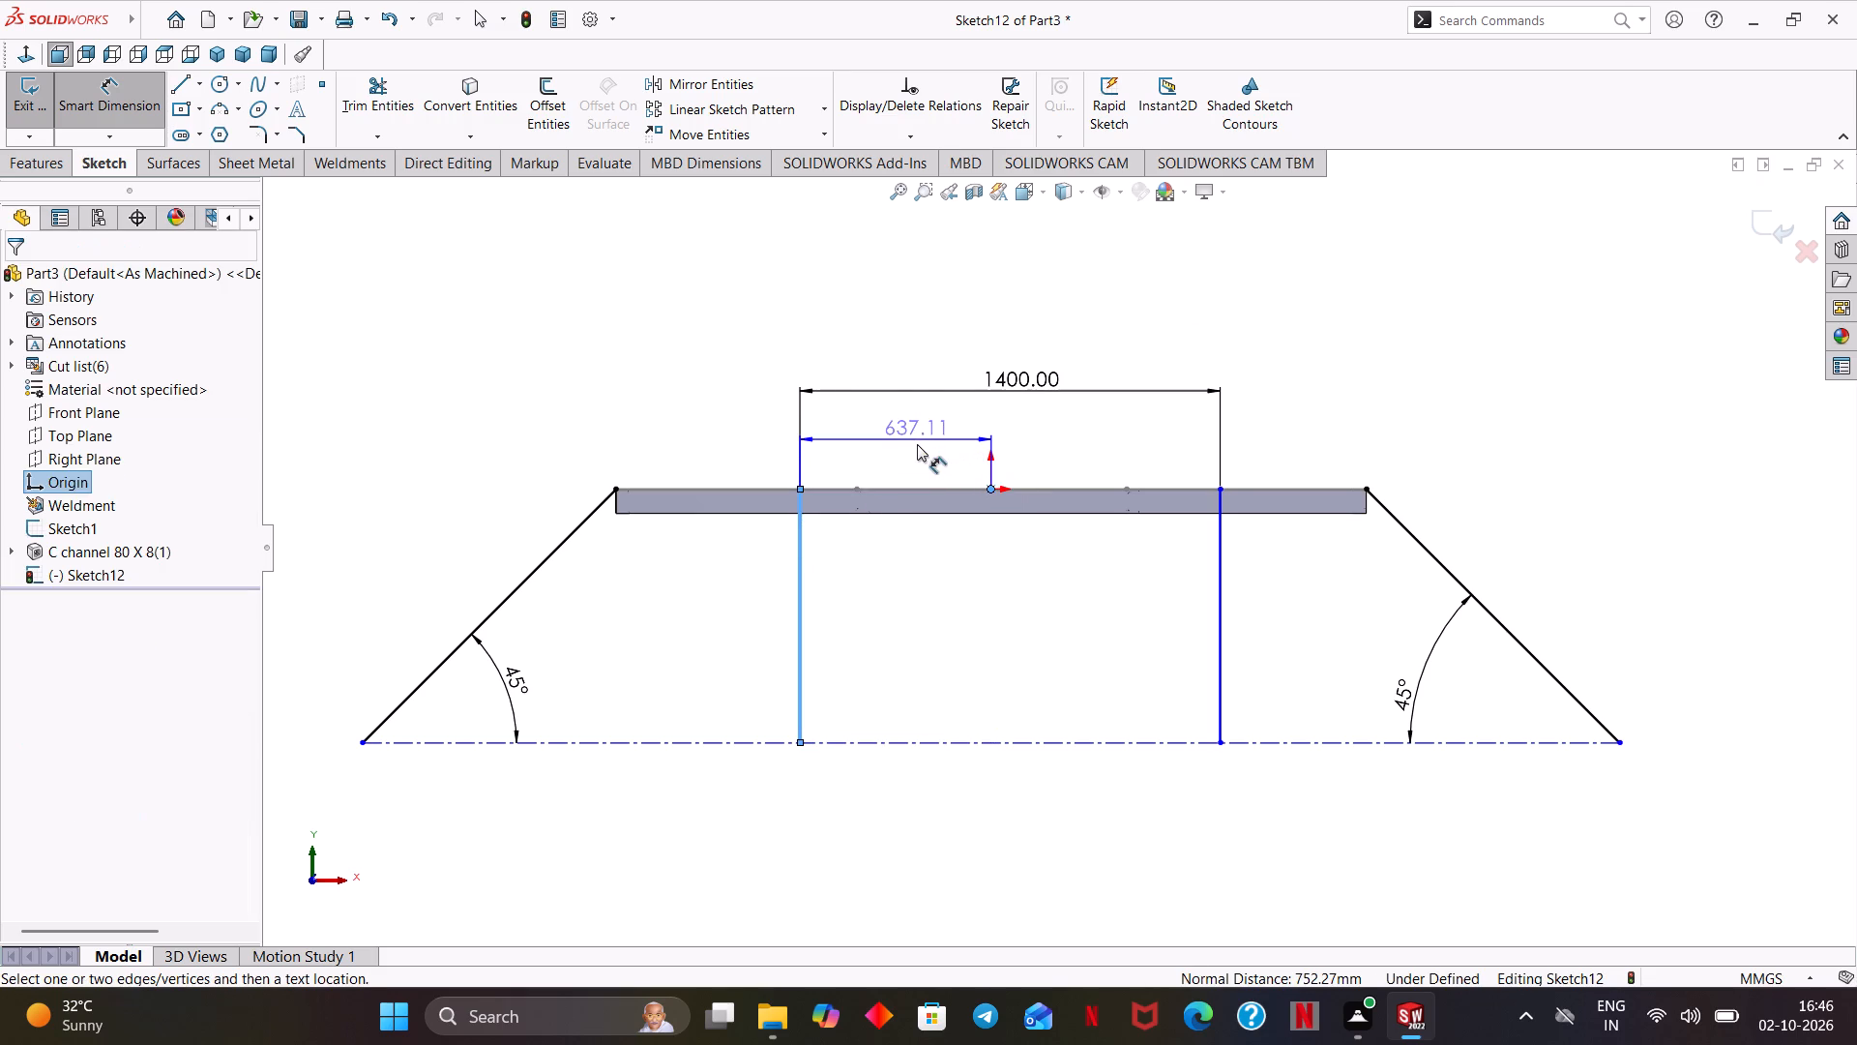
click(918, 449)
text(700)
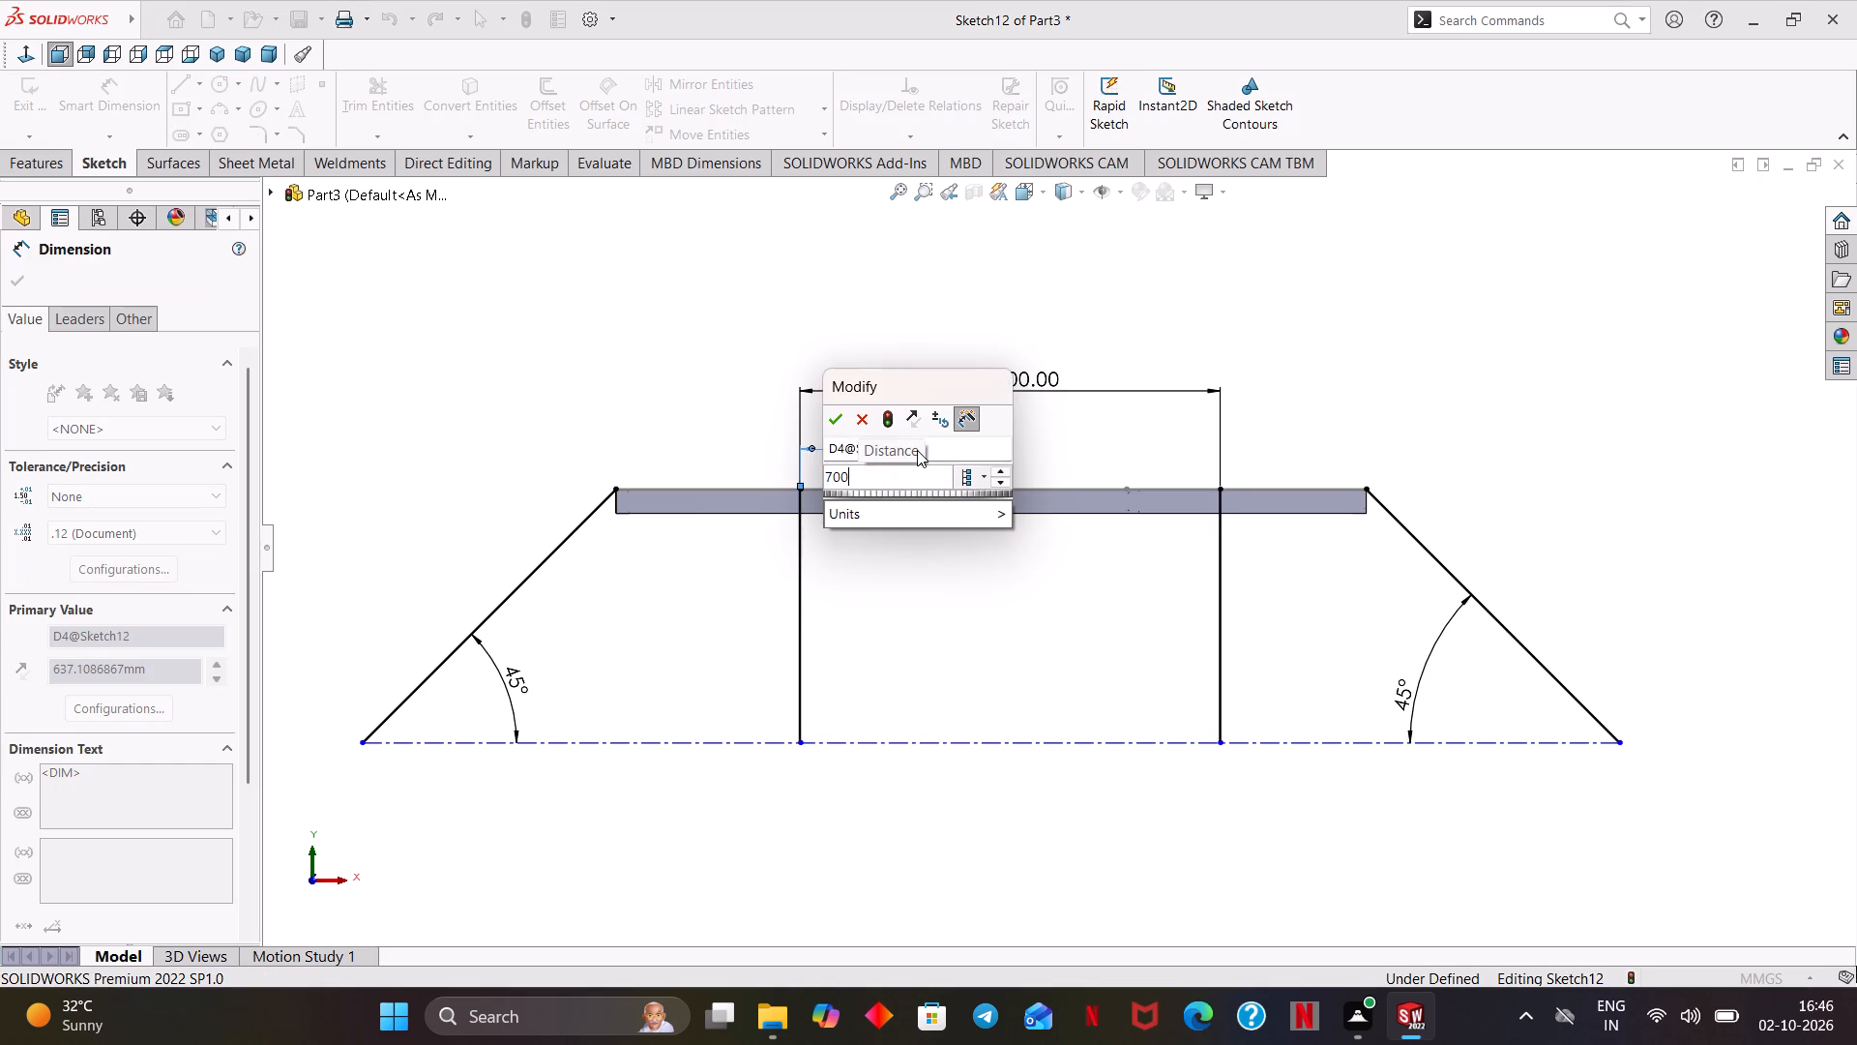
key(Return)
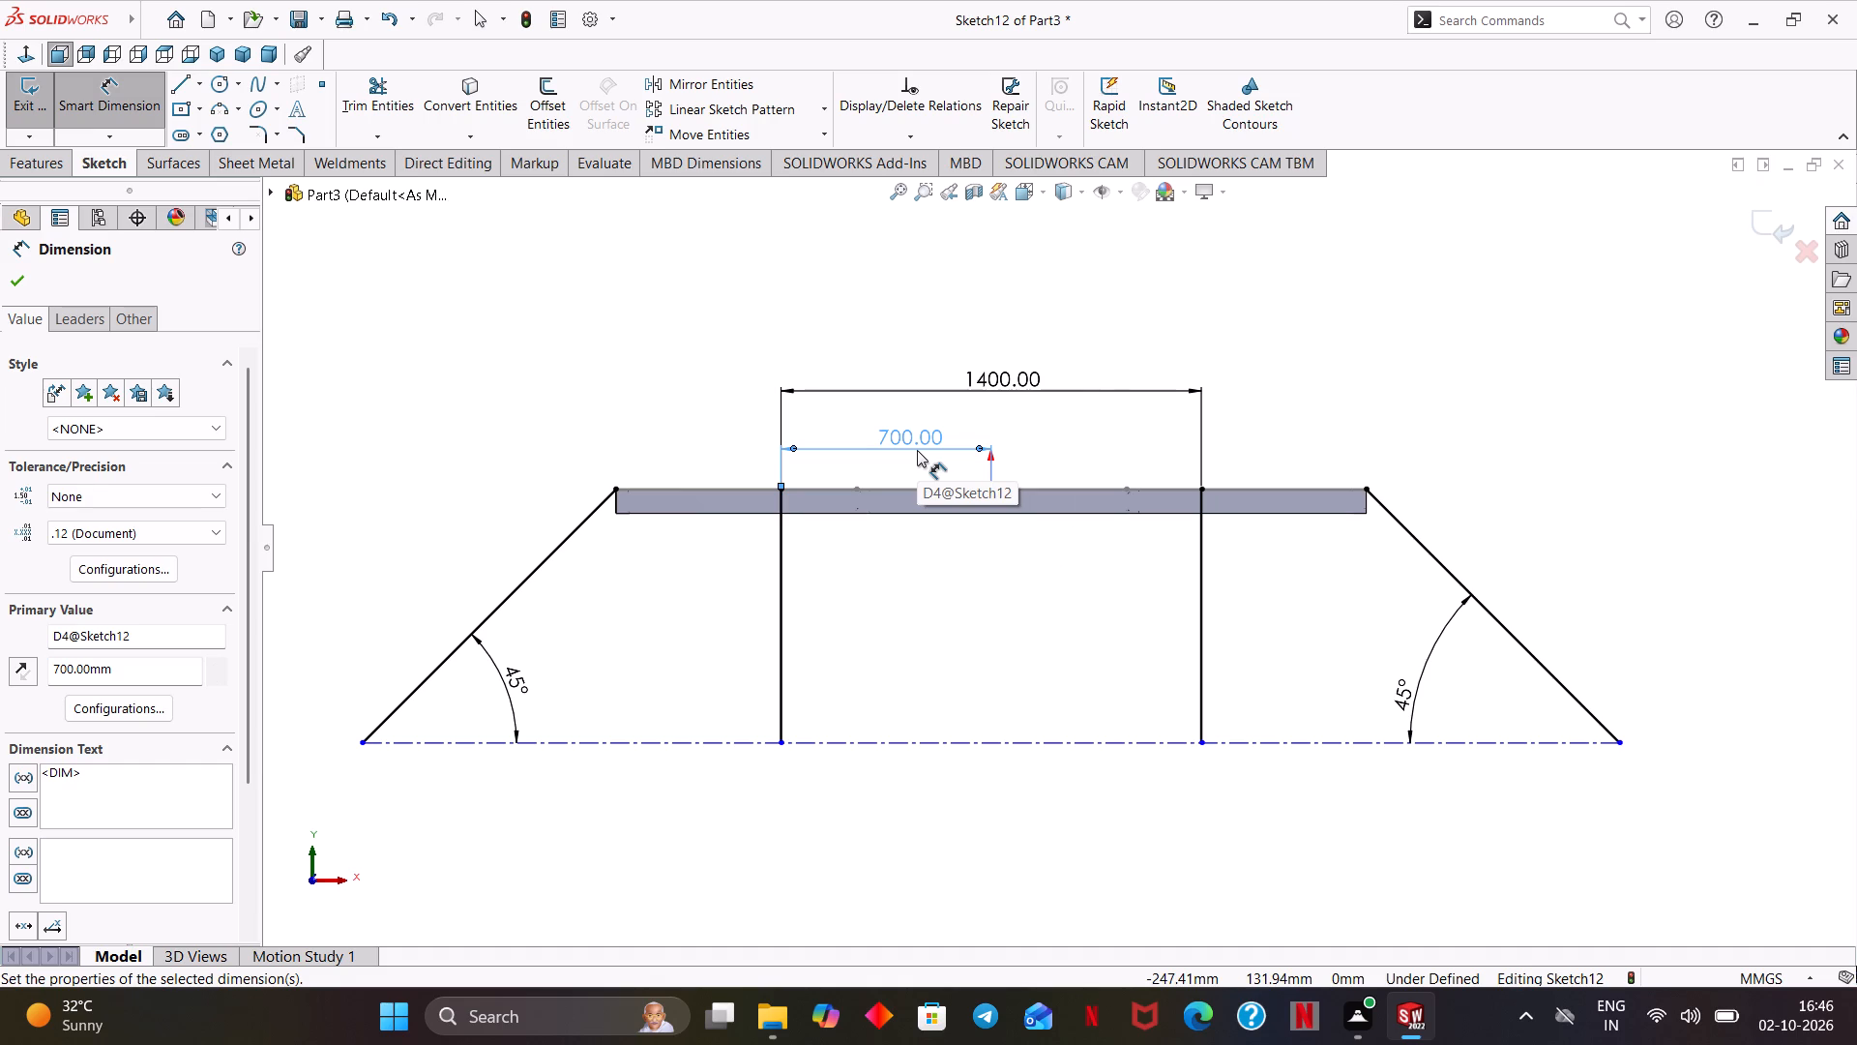
Dimension the bottom construction centerline's length as 4000 mm and exit the leg sketch.
click(1056, 739)
click(1023, 823)
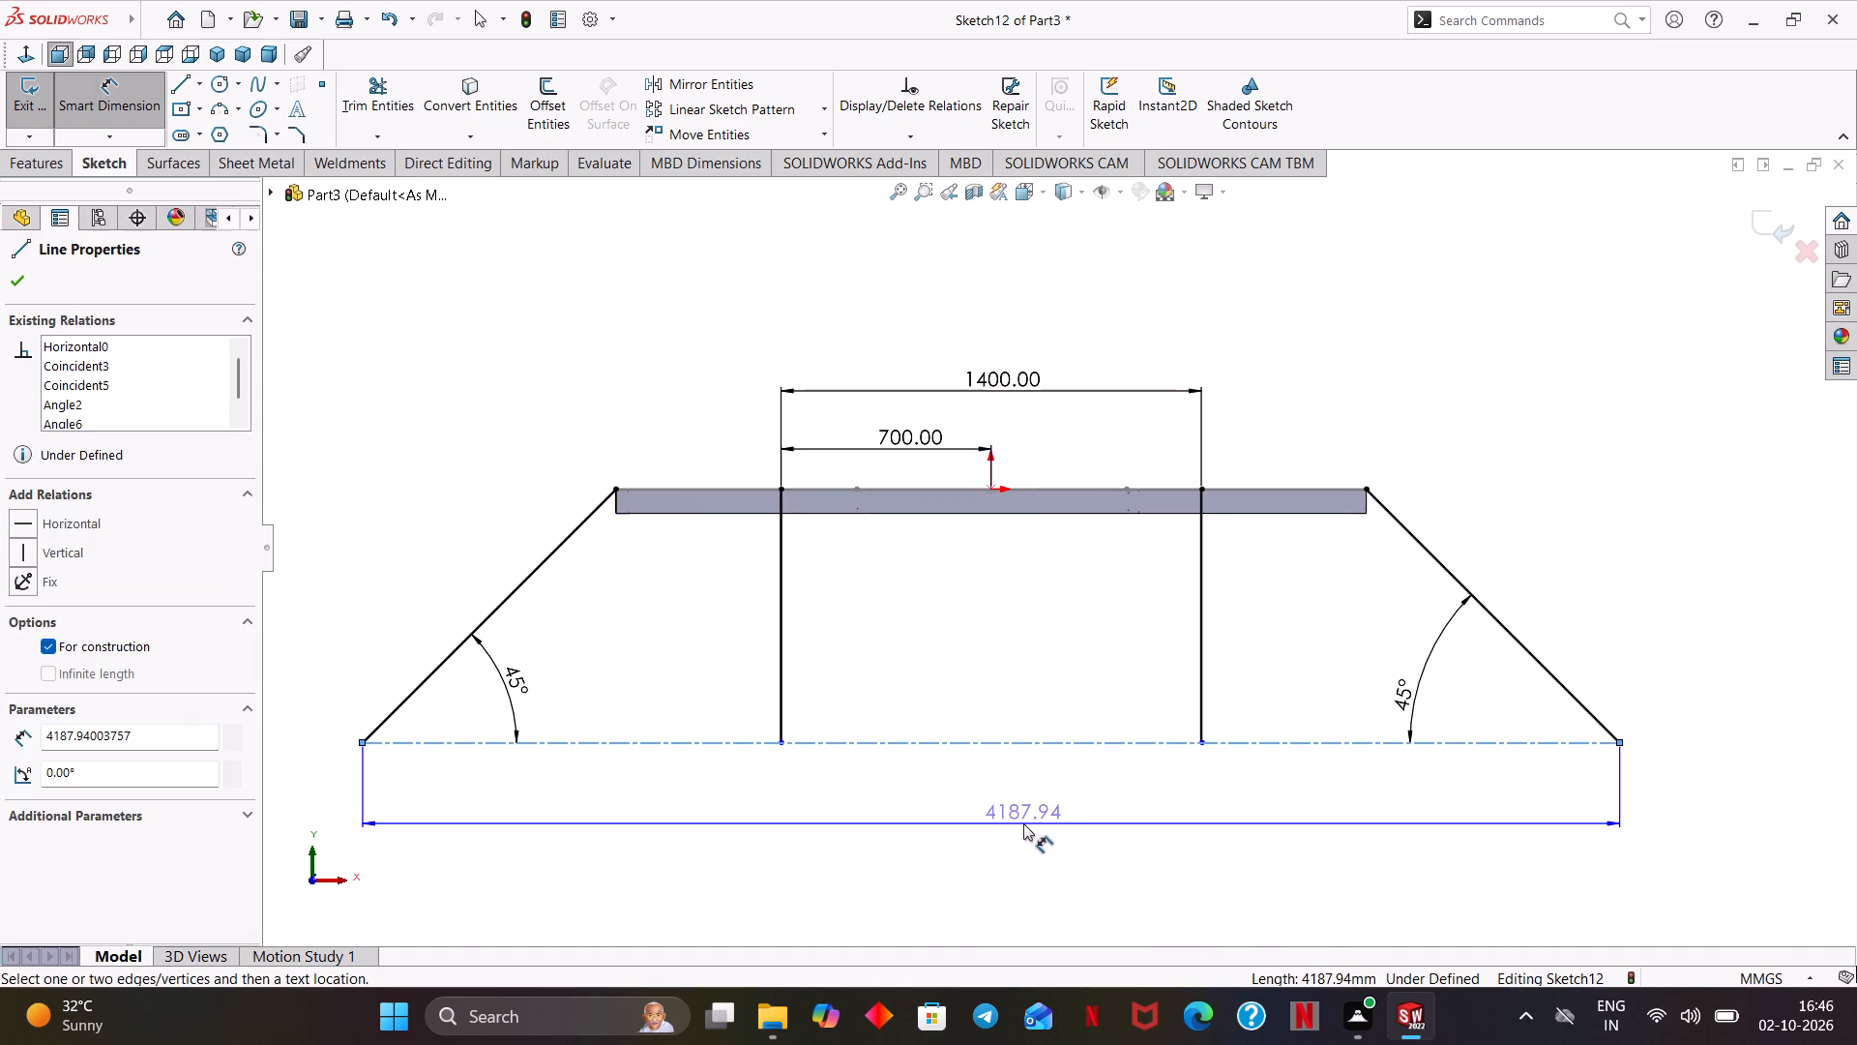
text(400)
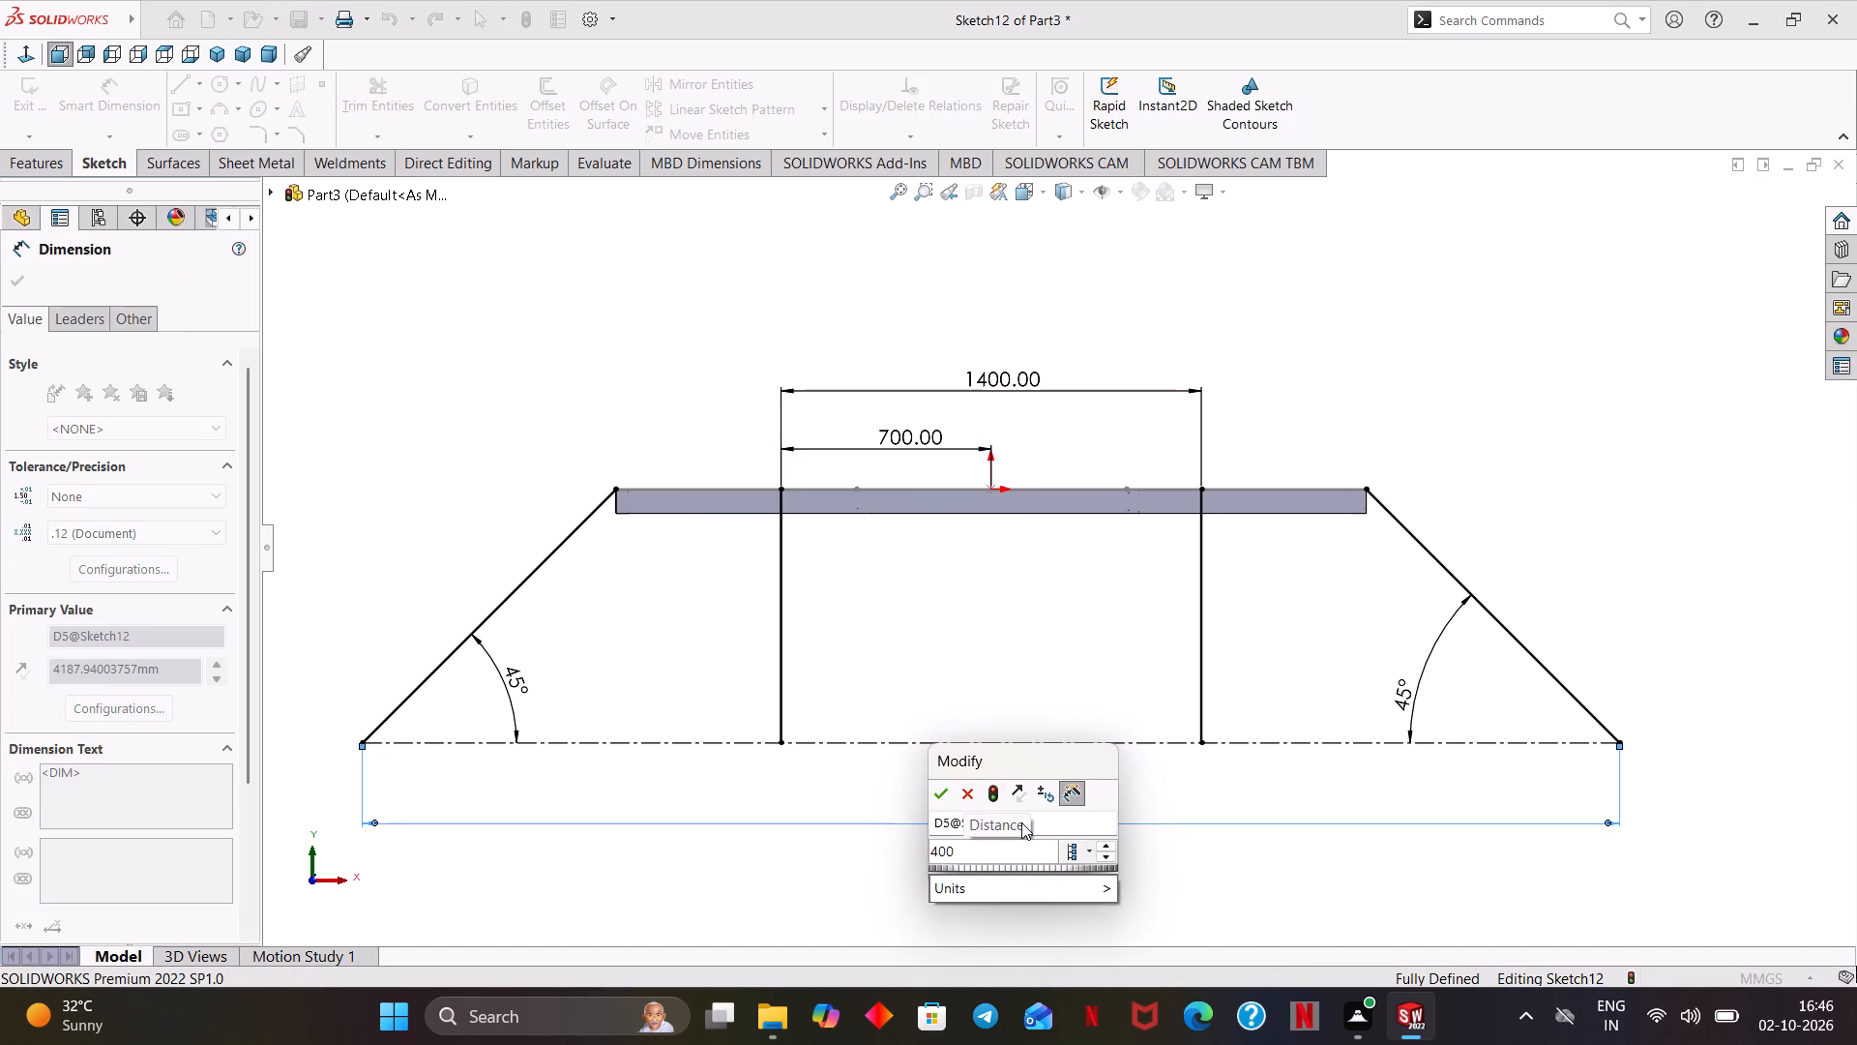
key(0)
key(Return)
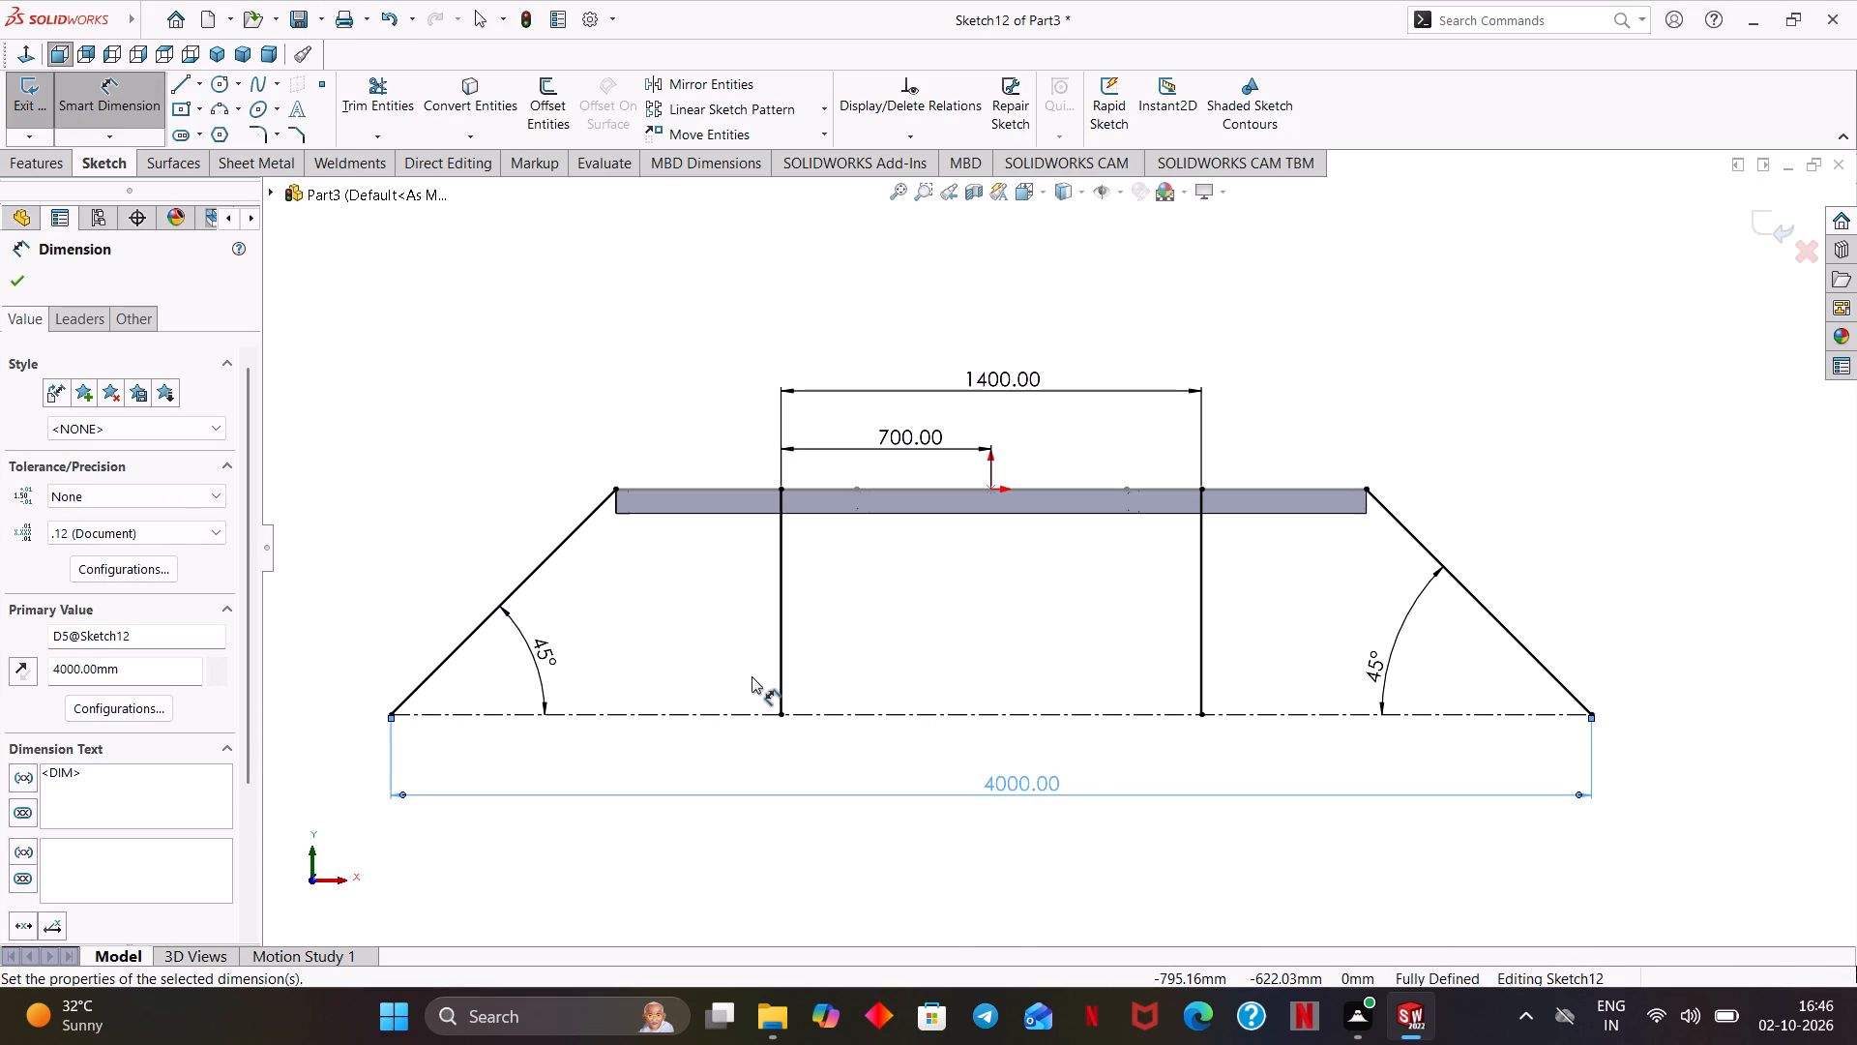
click(27, 282)
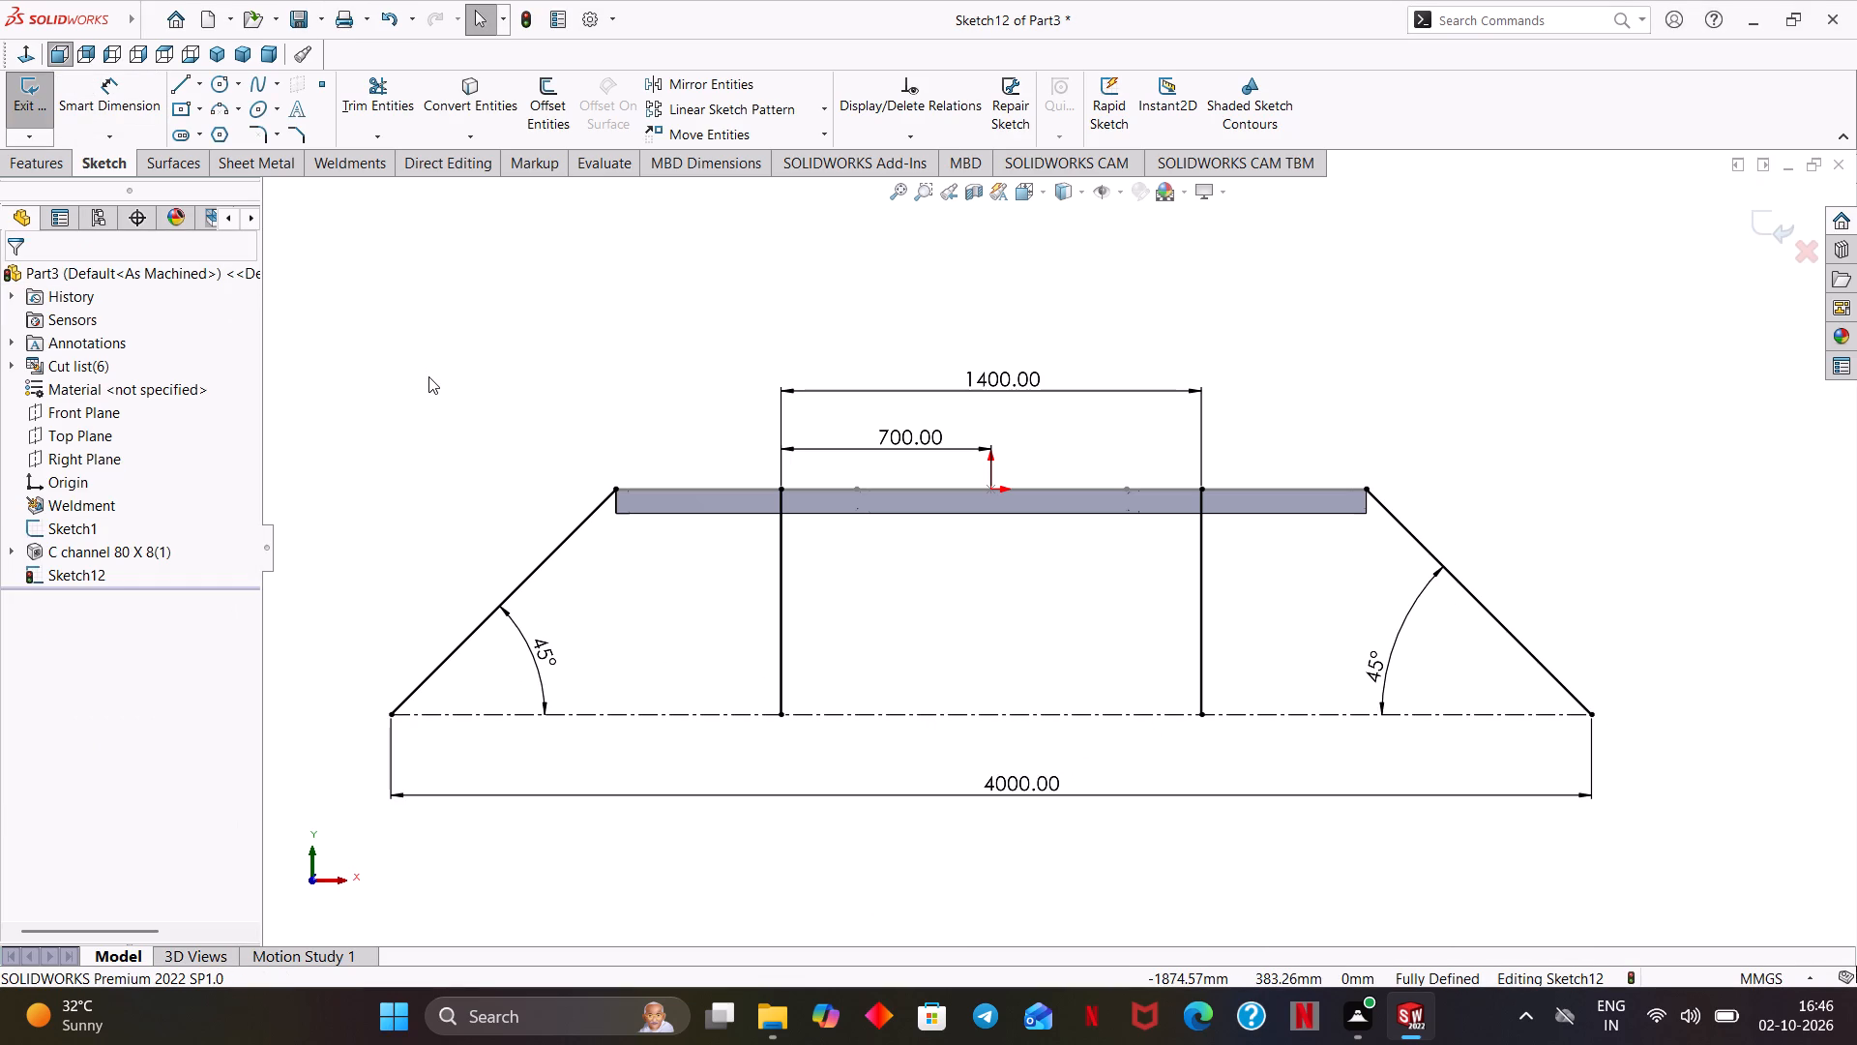
click(1781, 235)
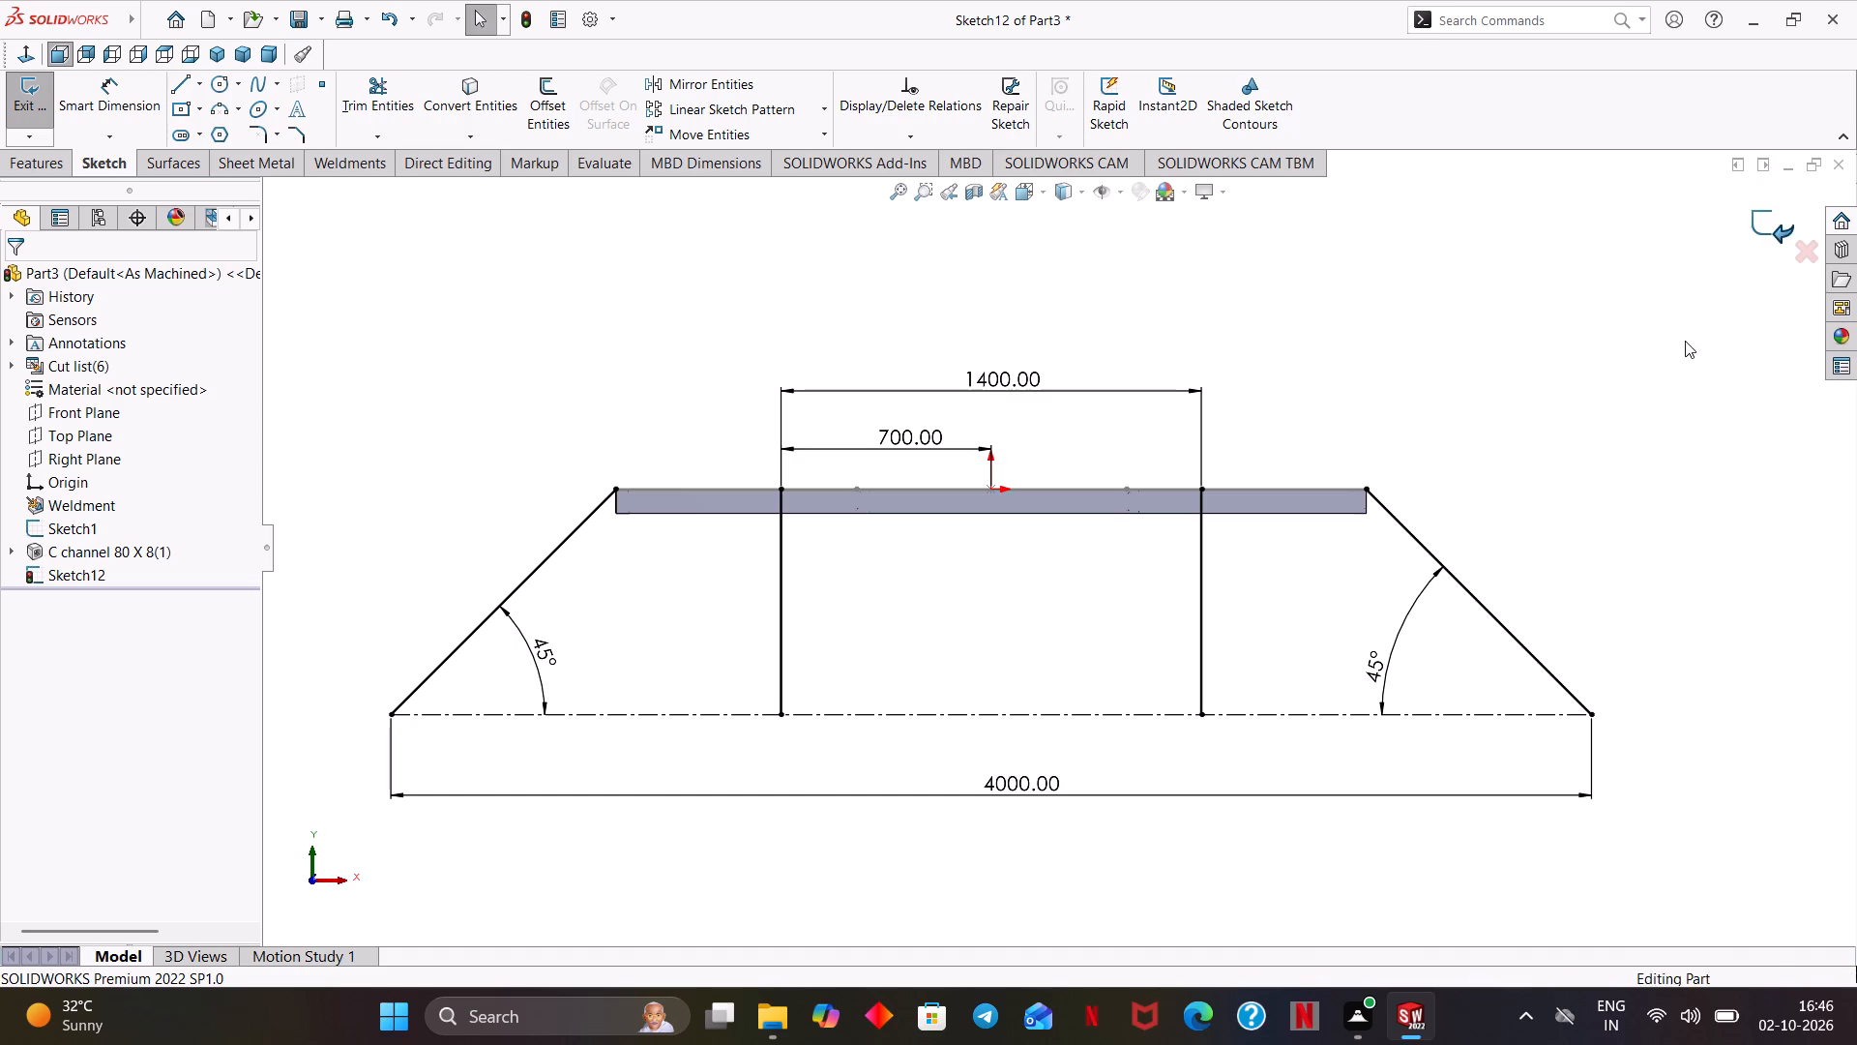
Start an iso c channel 80 x 8 structural member along the left sloped leg line.
middle_drag(1624, 356, 1609, 433)
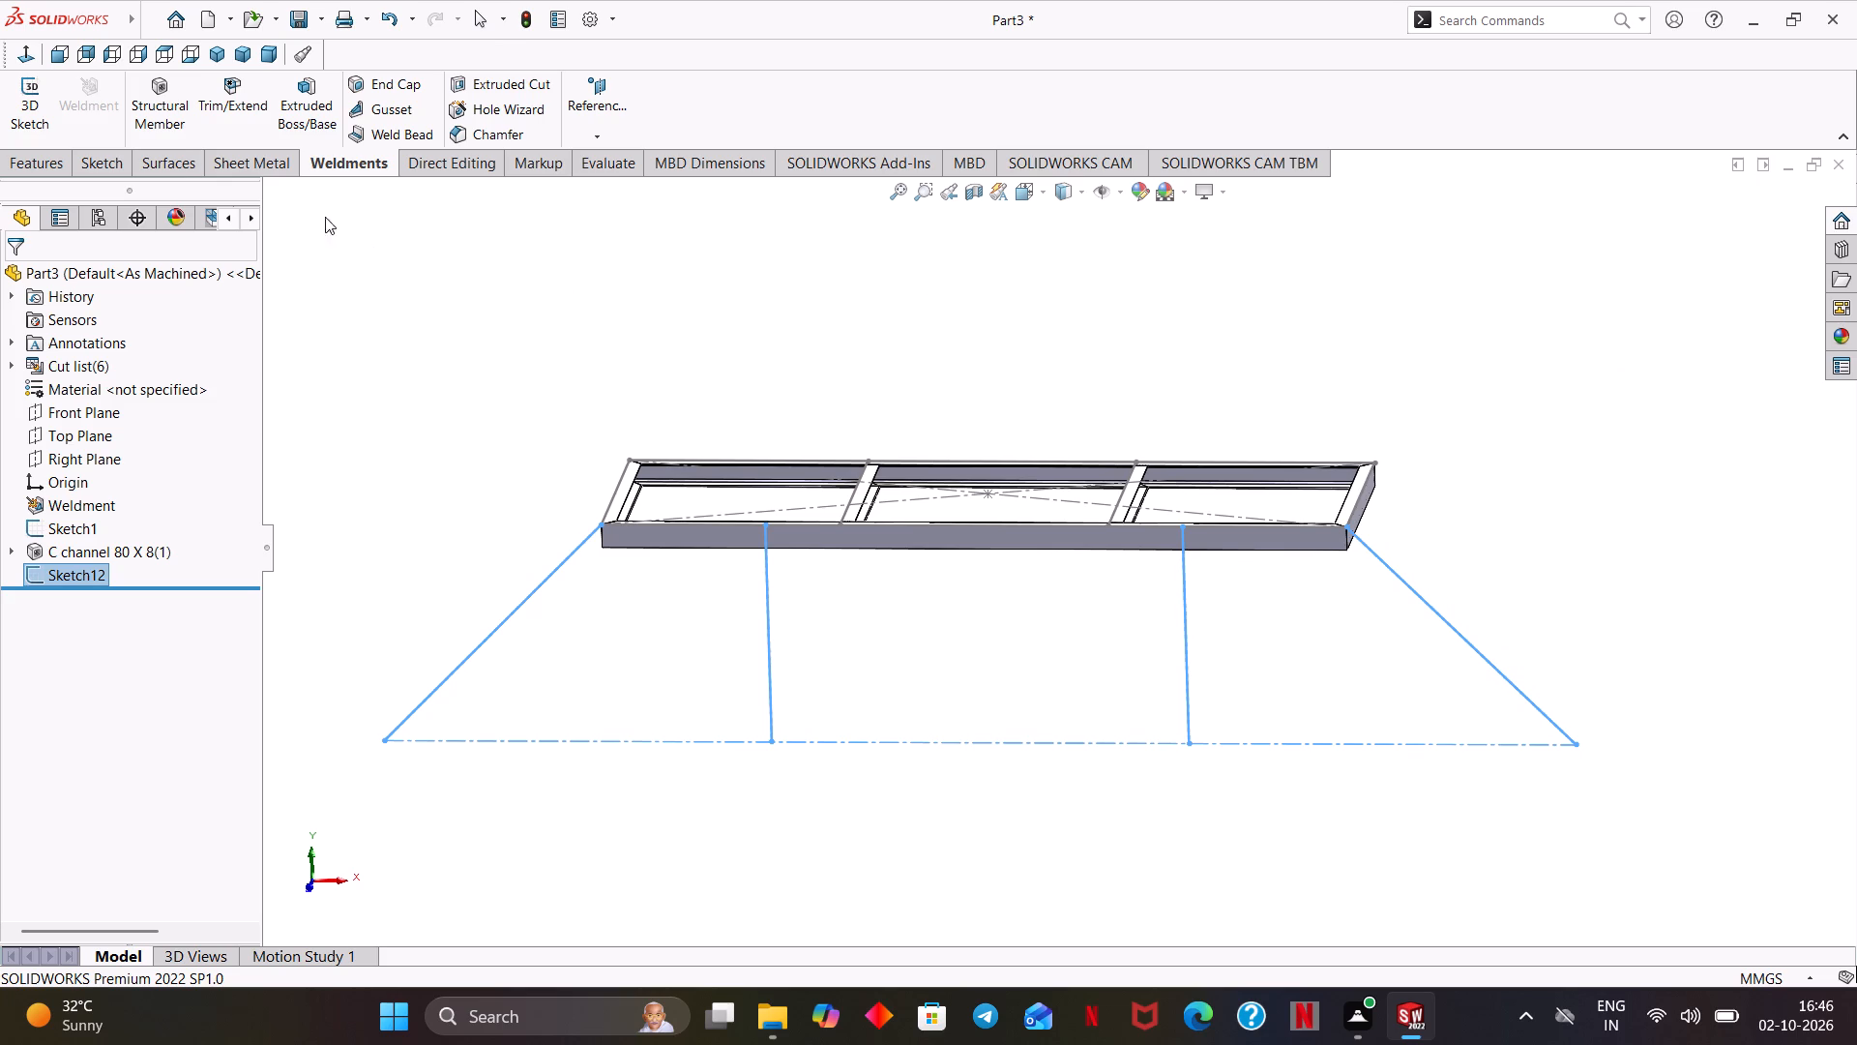
click(157, 88)
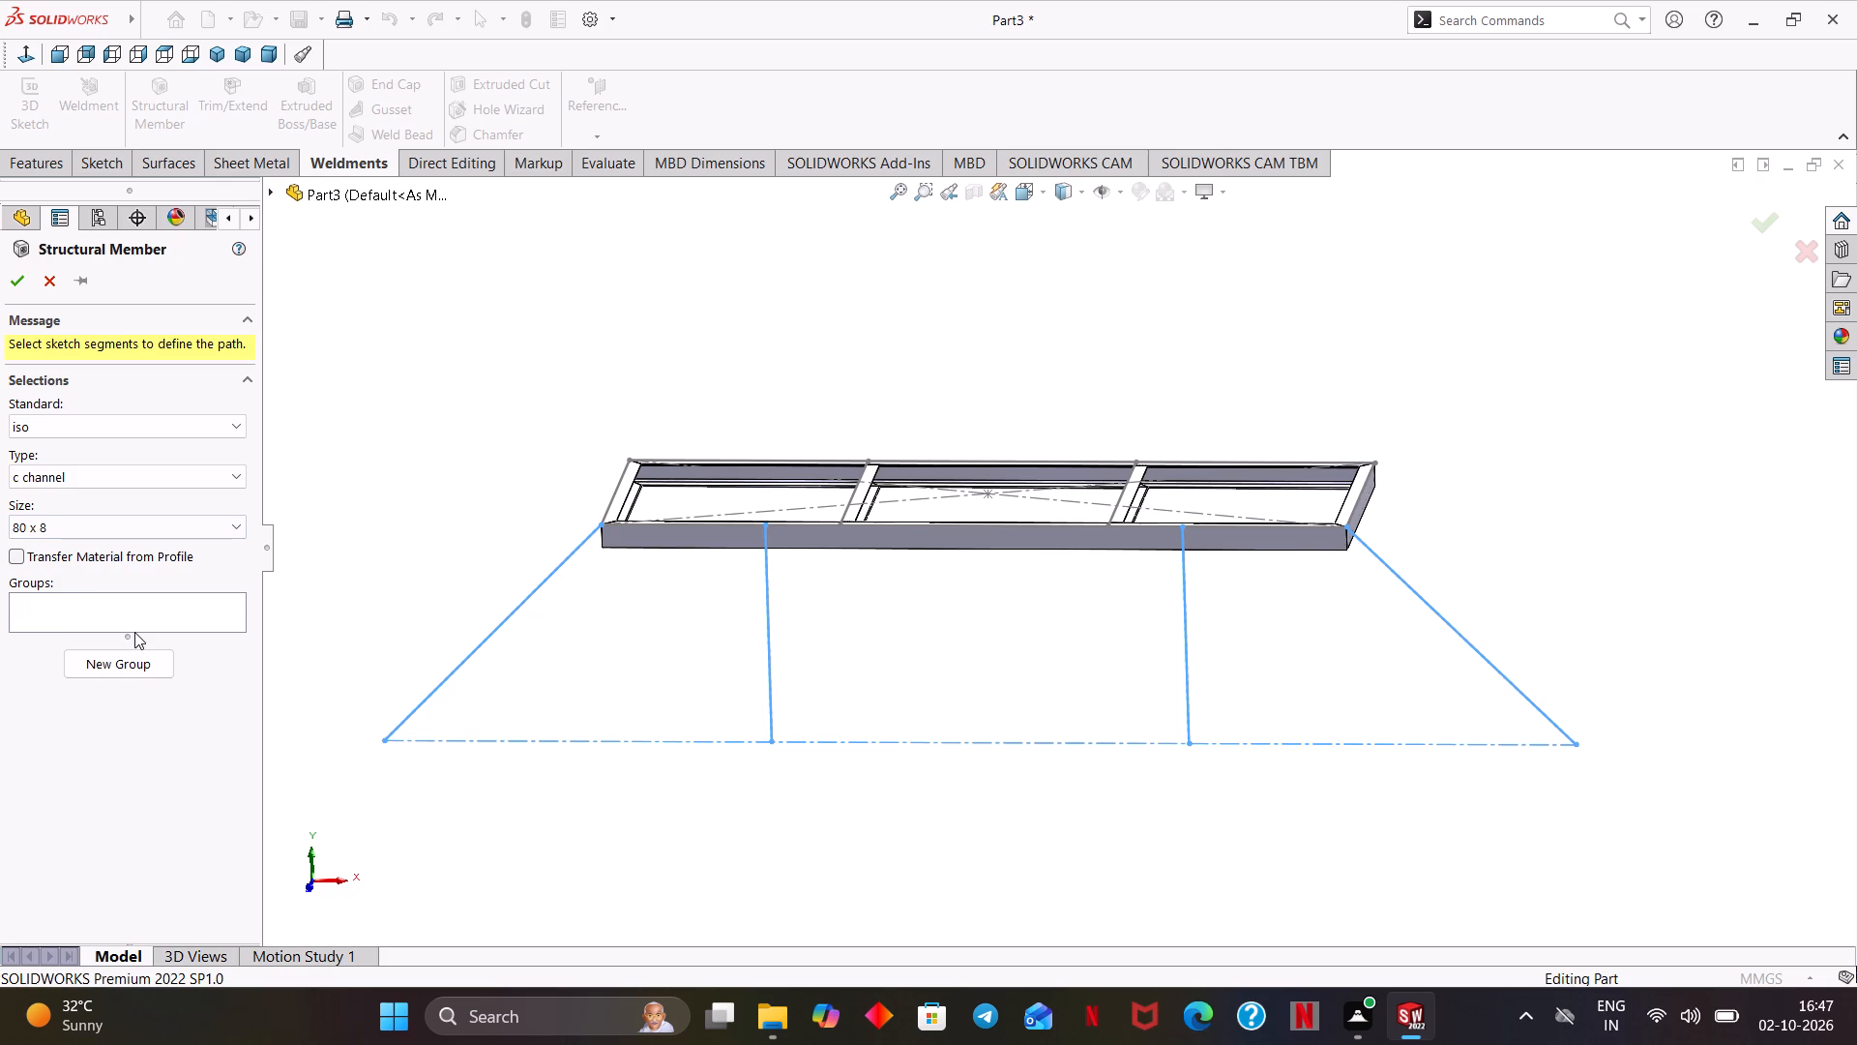
click(534, 586)
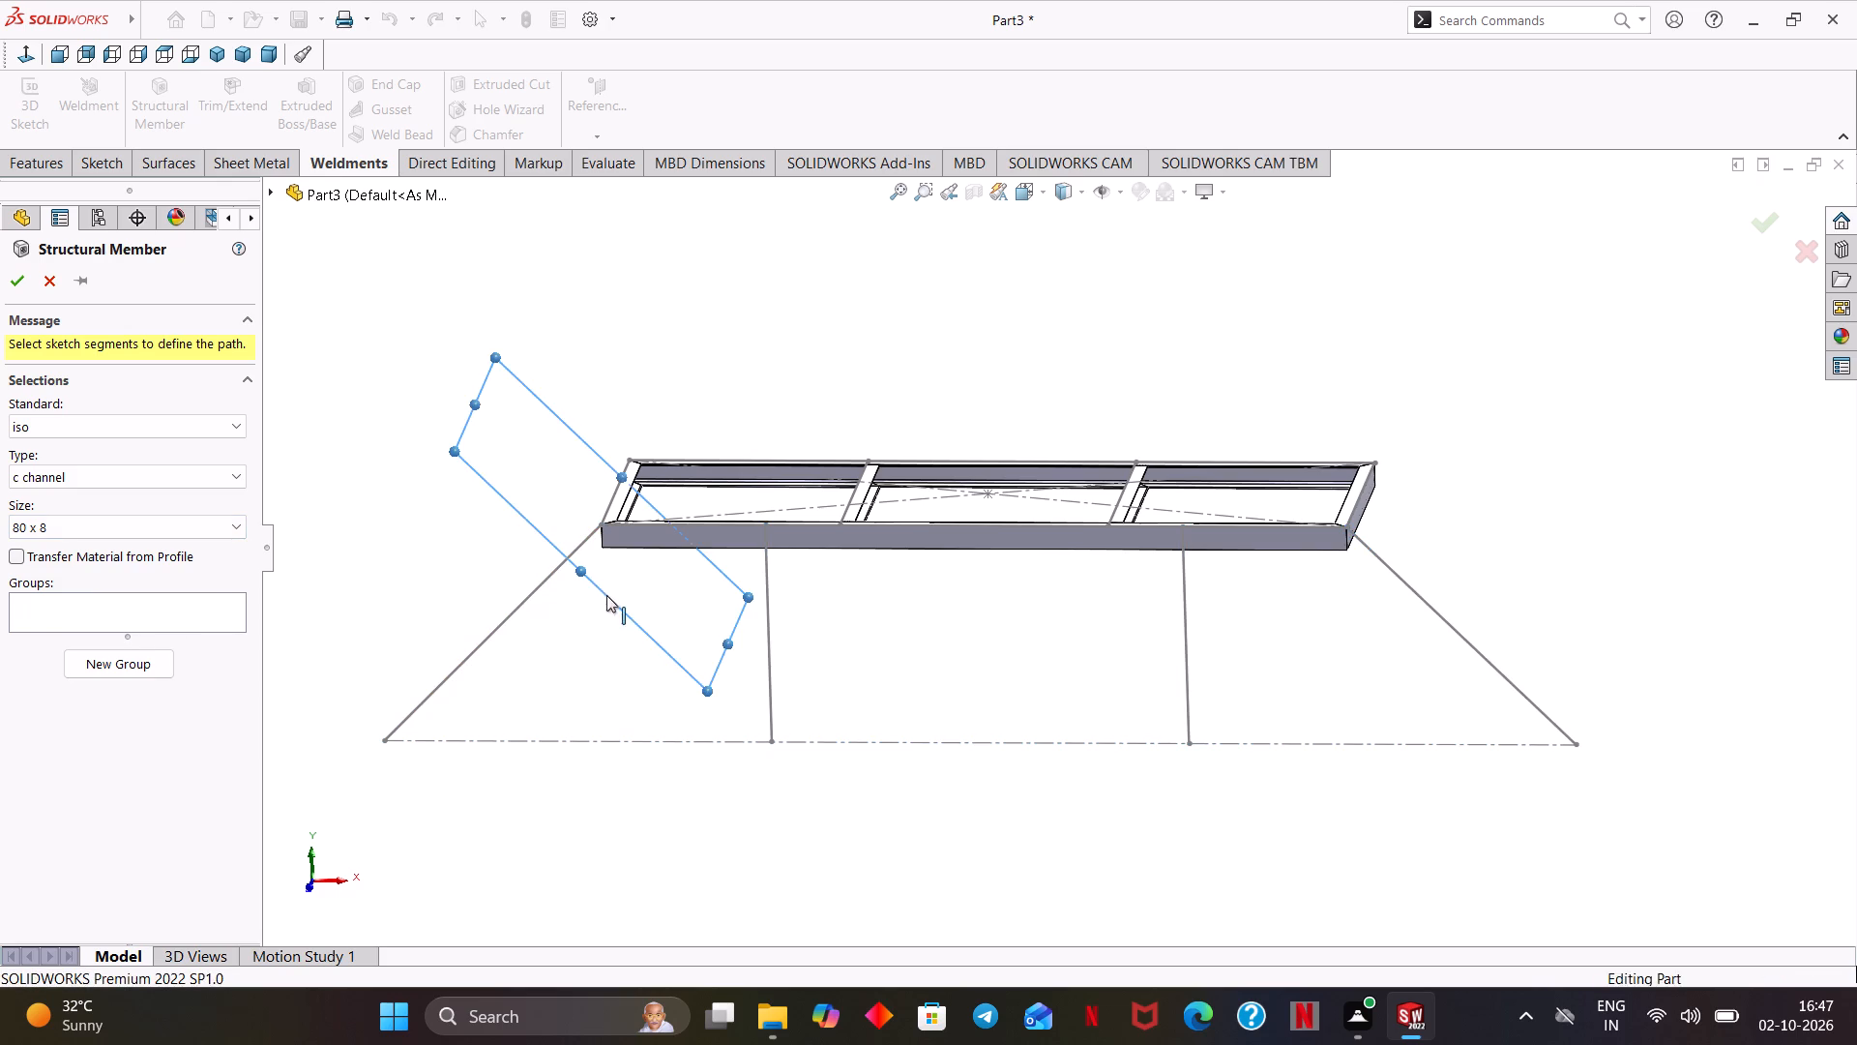
scroll(623, 595, down, 4)
middle_drag(663, 571, 638, 586)
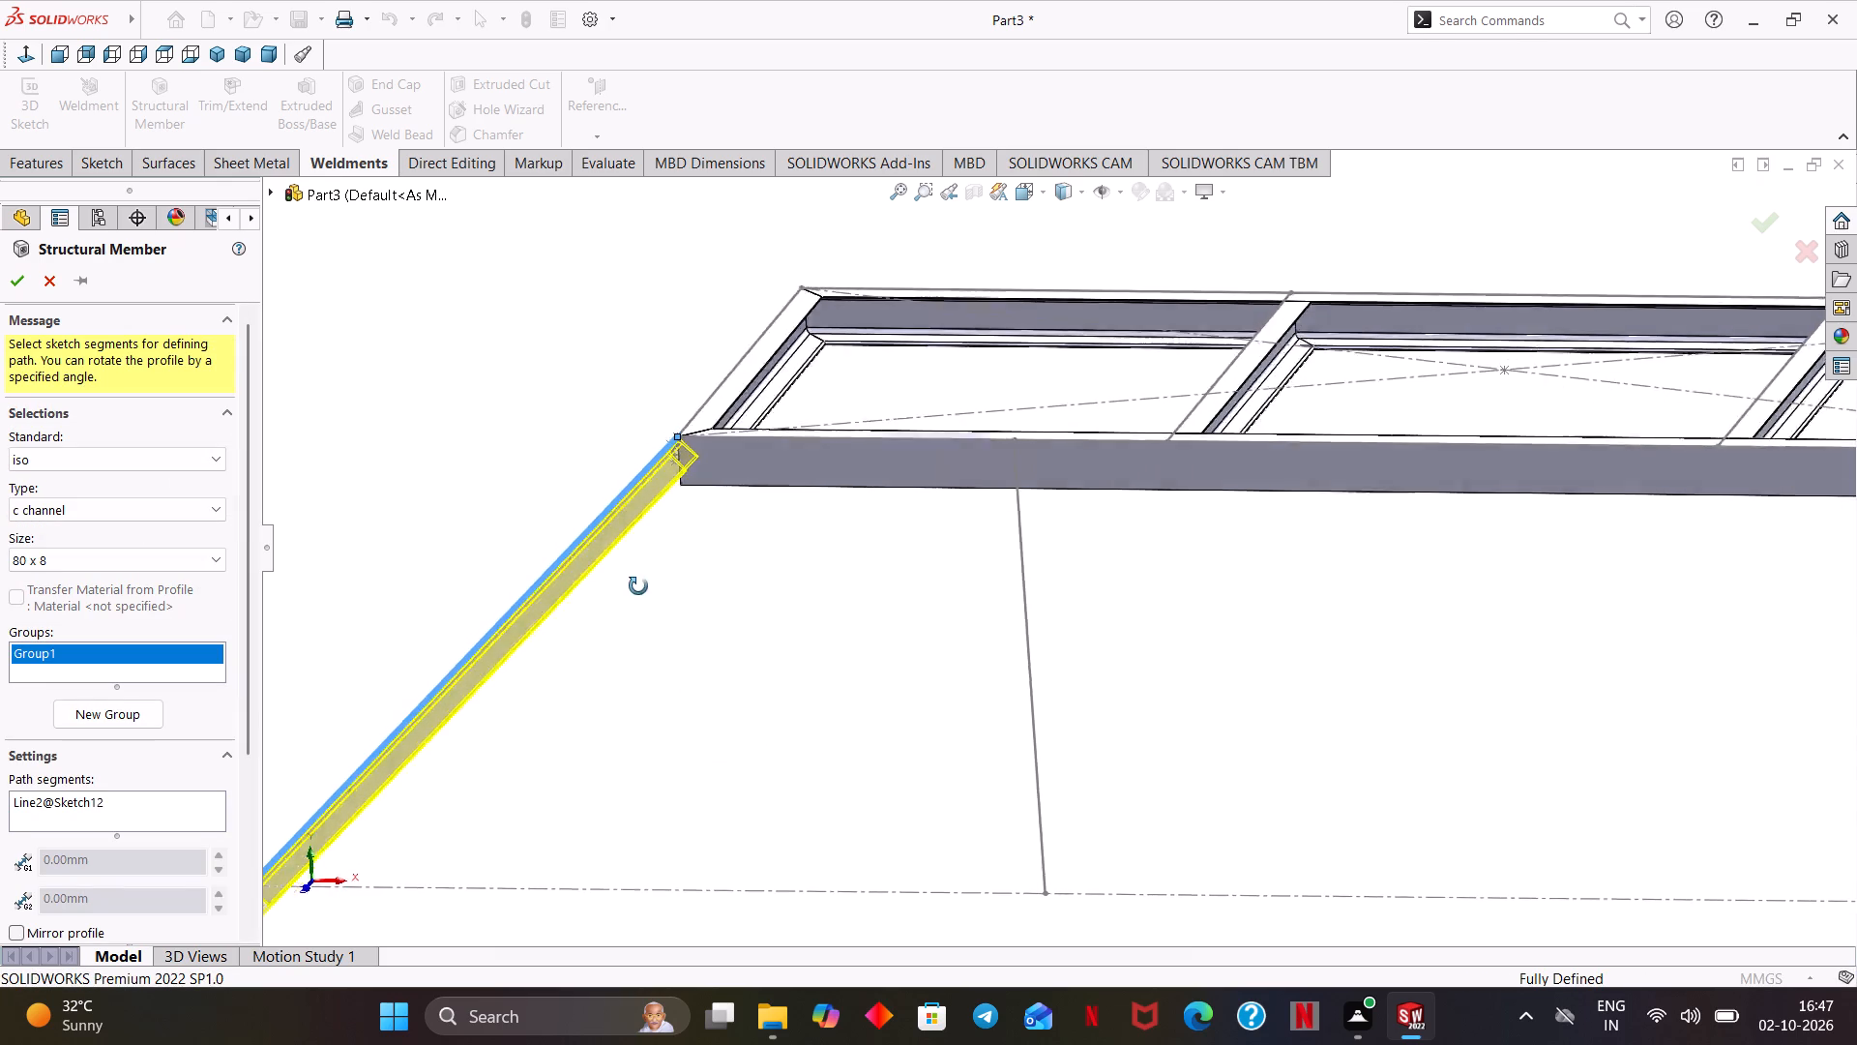
middle_drag(638, 586, 625, 647)
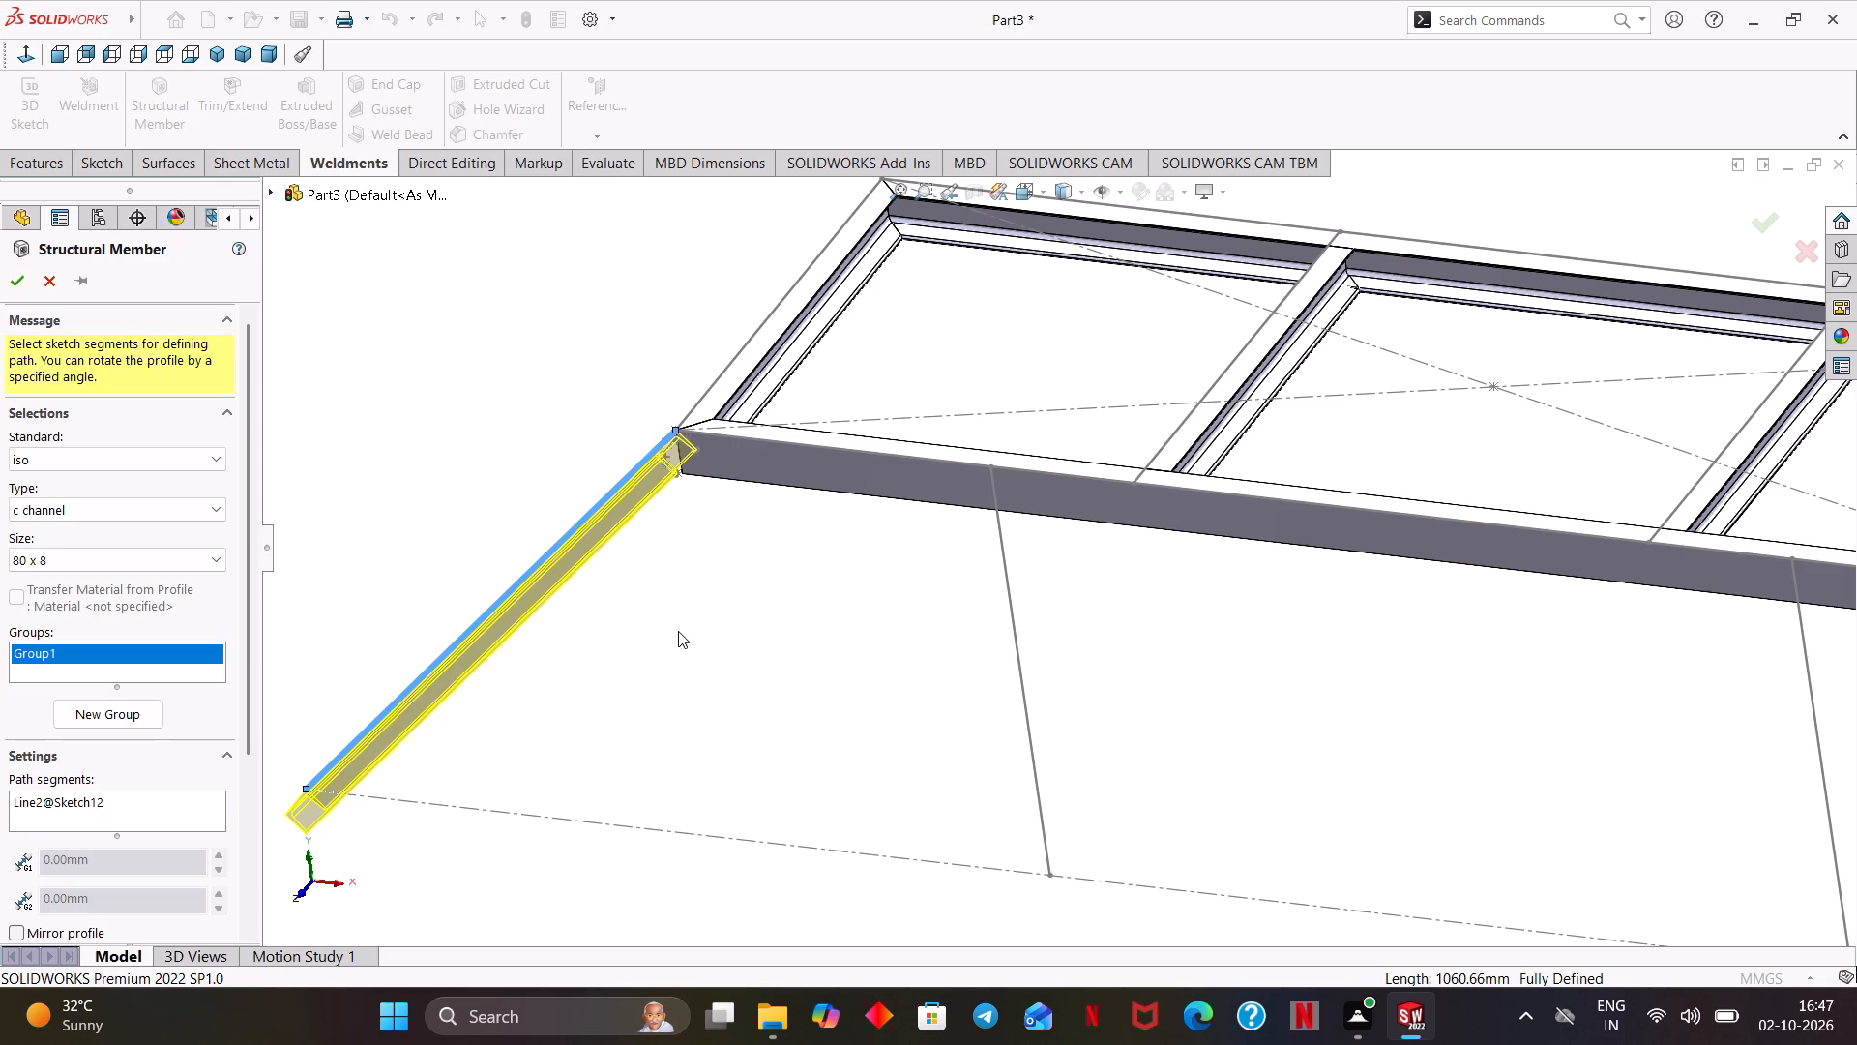
middle_drag(693, 623, 712, 616)
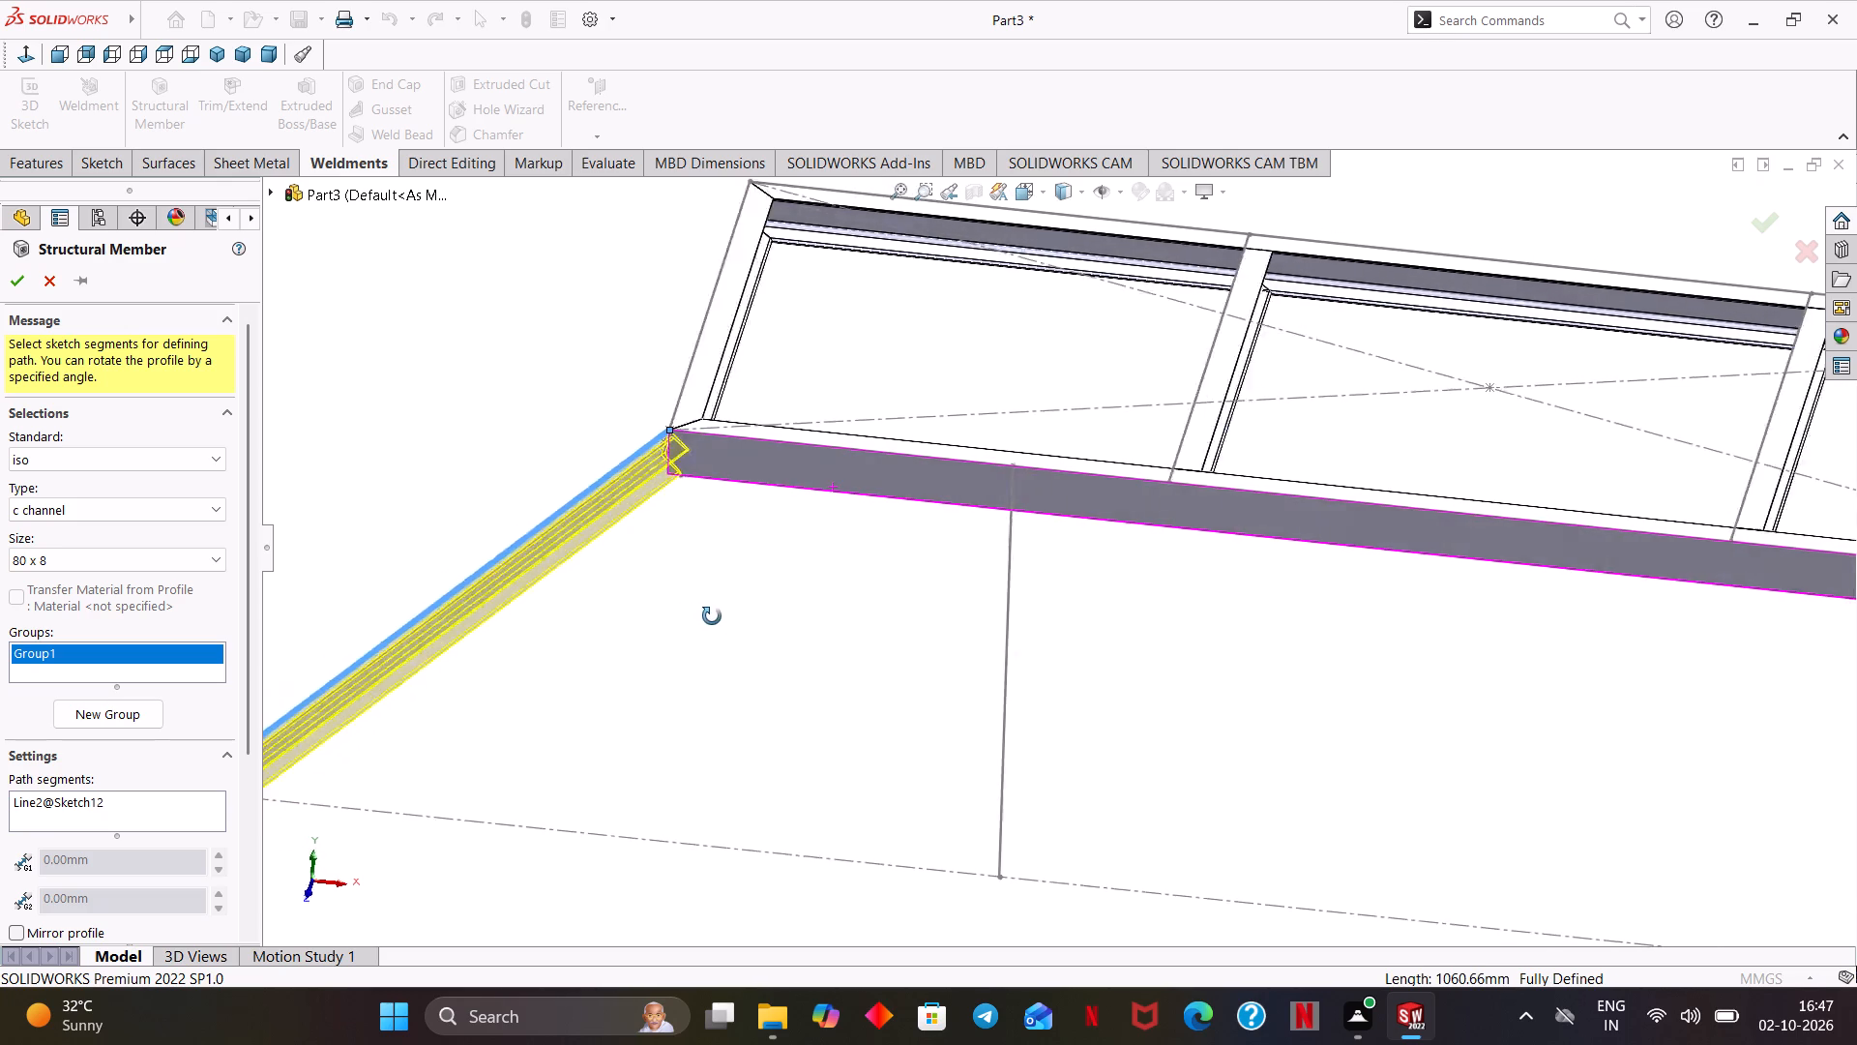
middle_drag(712, 616, 664, 626)
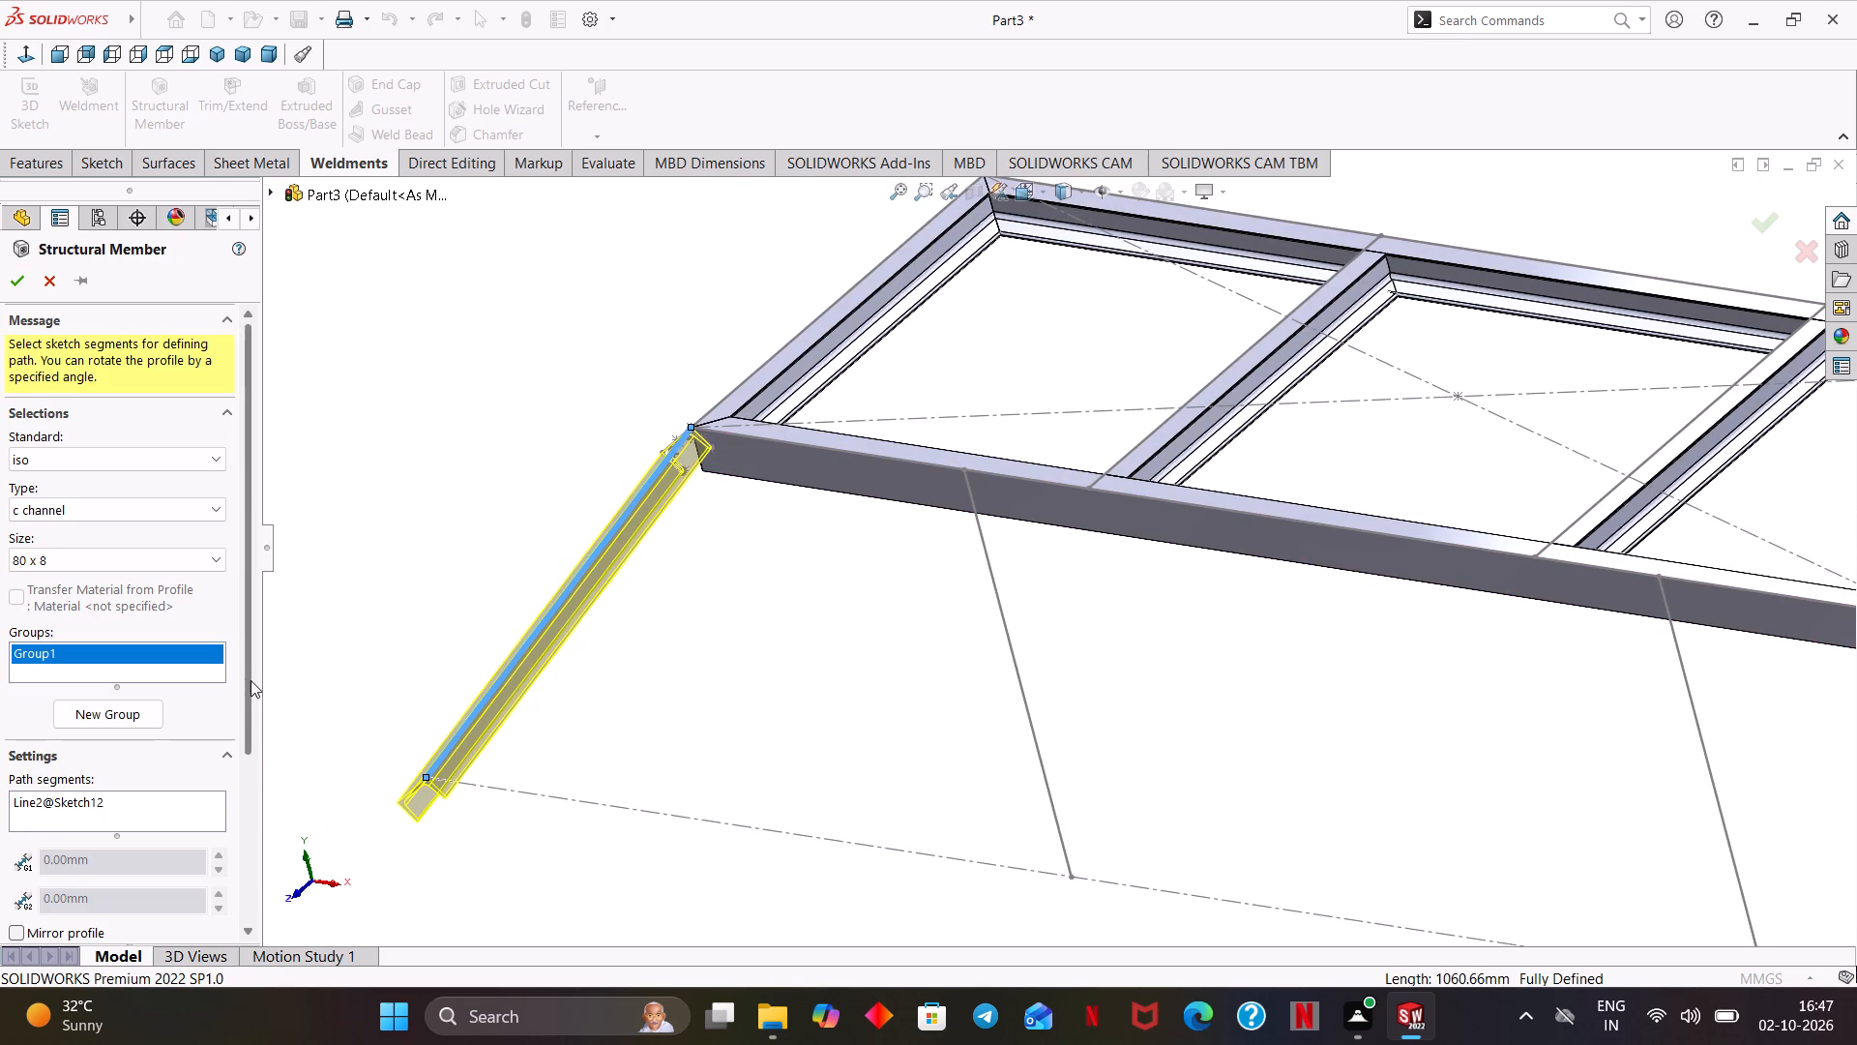
Set the left sloped leg profile's rotation angle to 90°.
drag(251, 680, 241, 842)
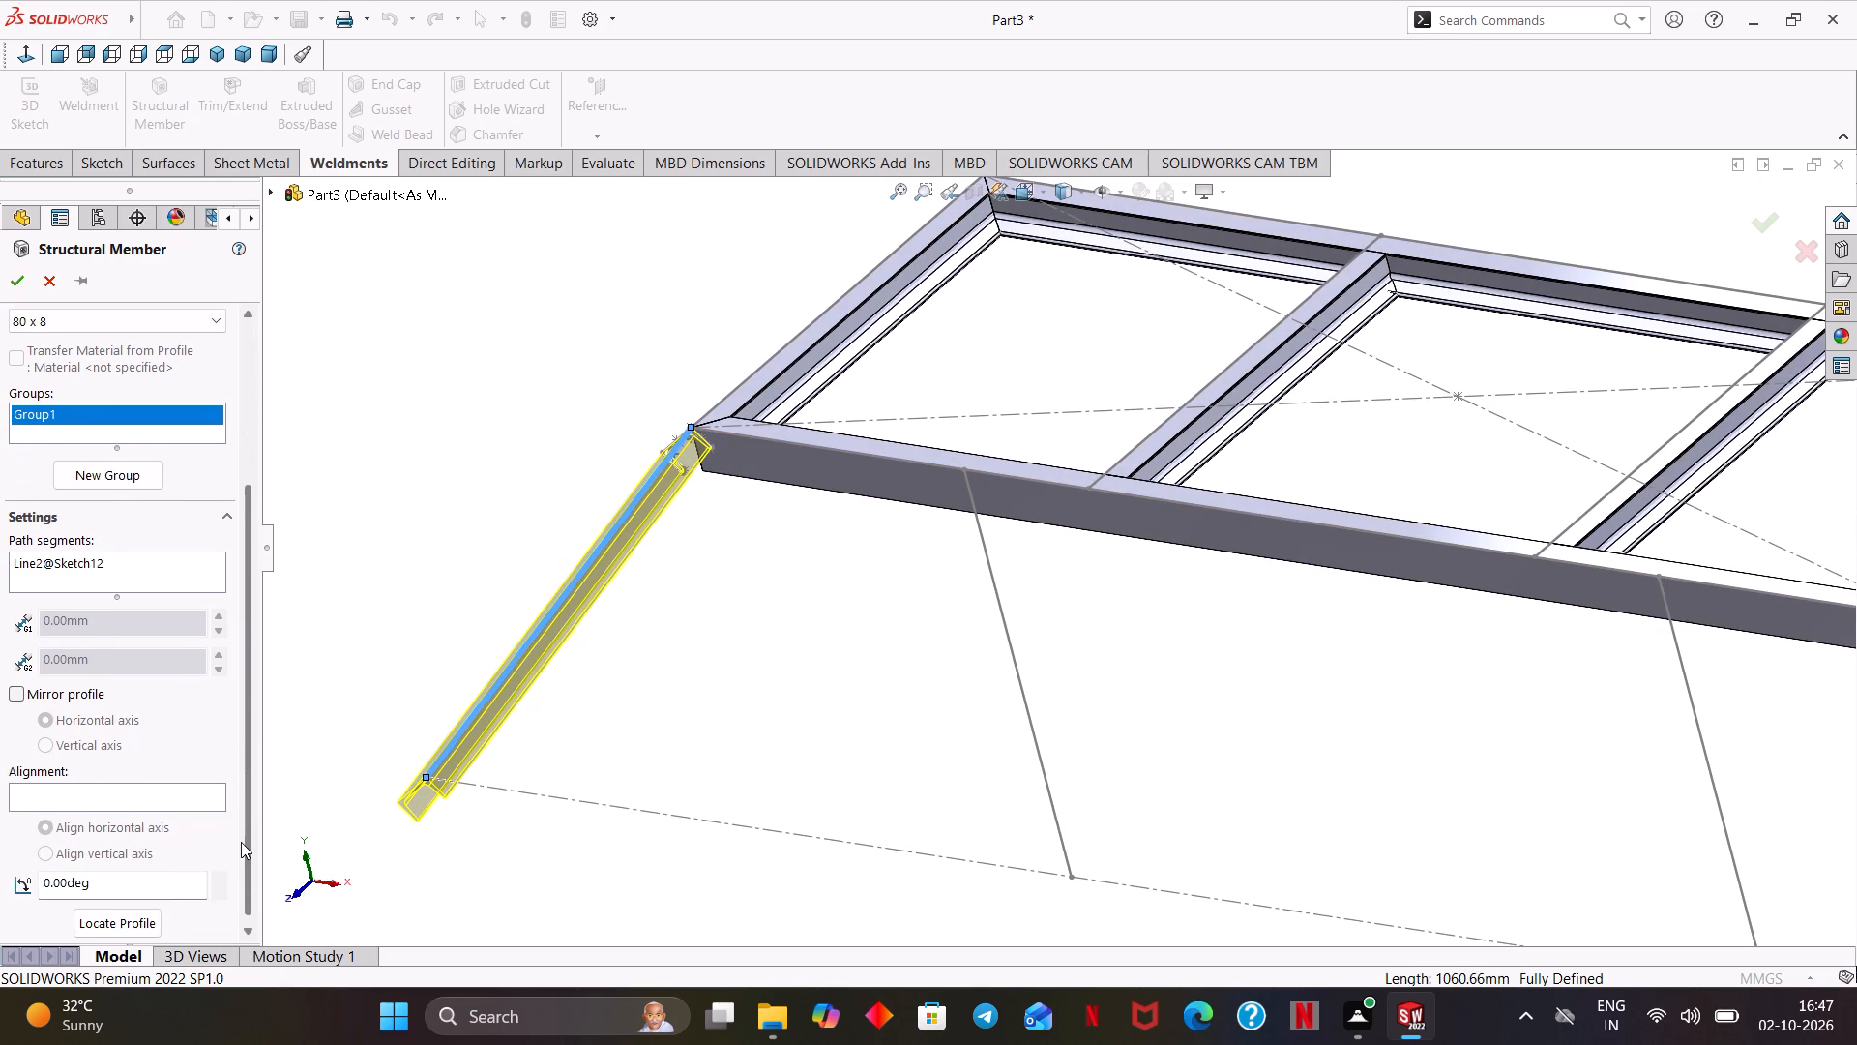
drag(241, 842, 245, 856)
drag(103, 864, 43, 880)
drag(115, 881, 73, 885)
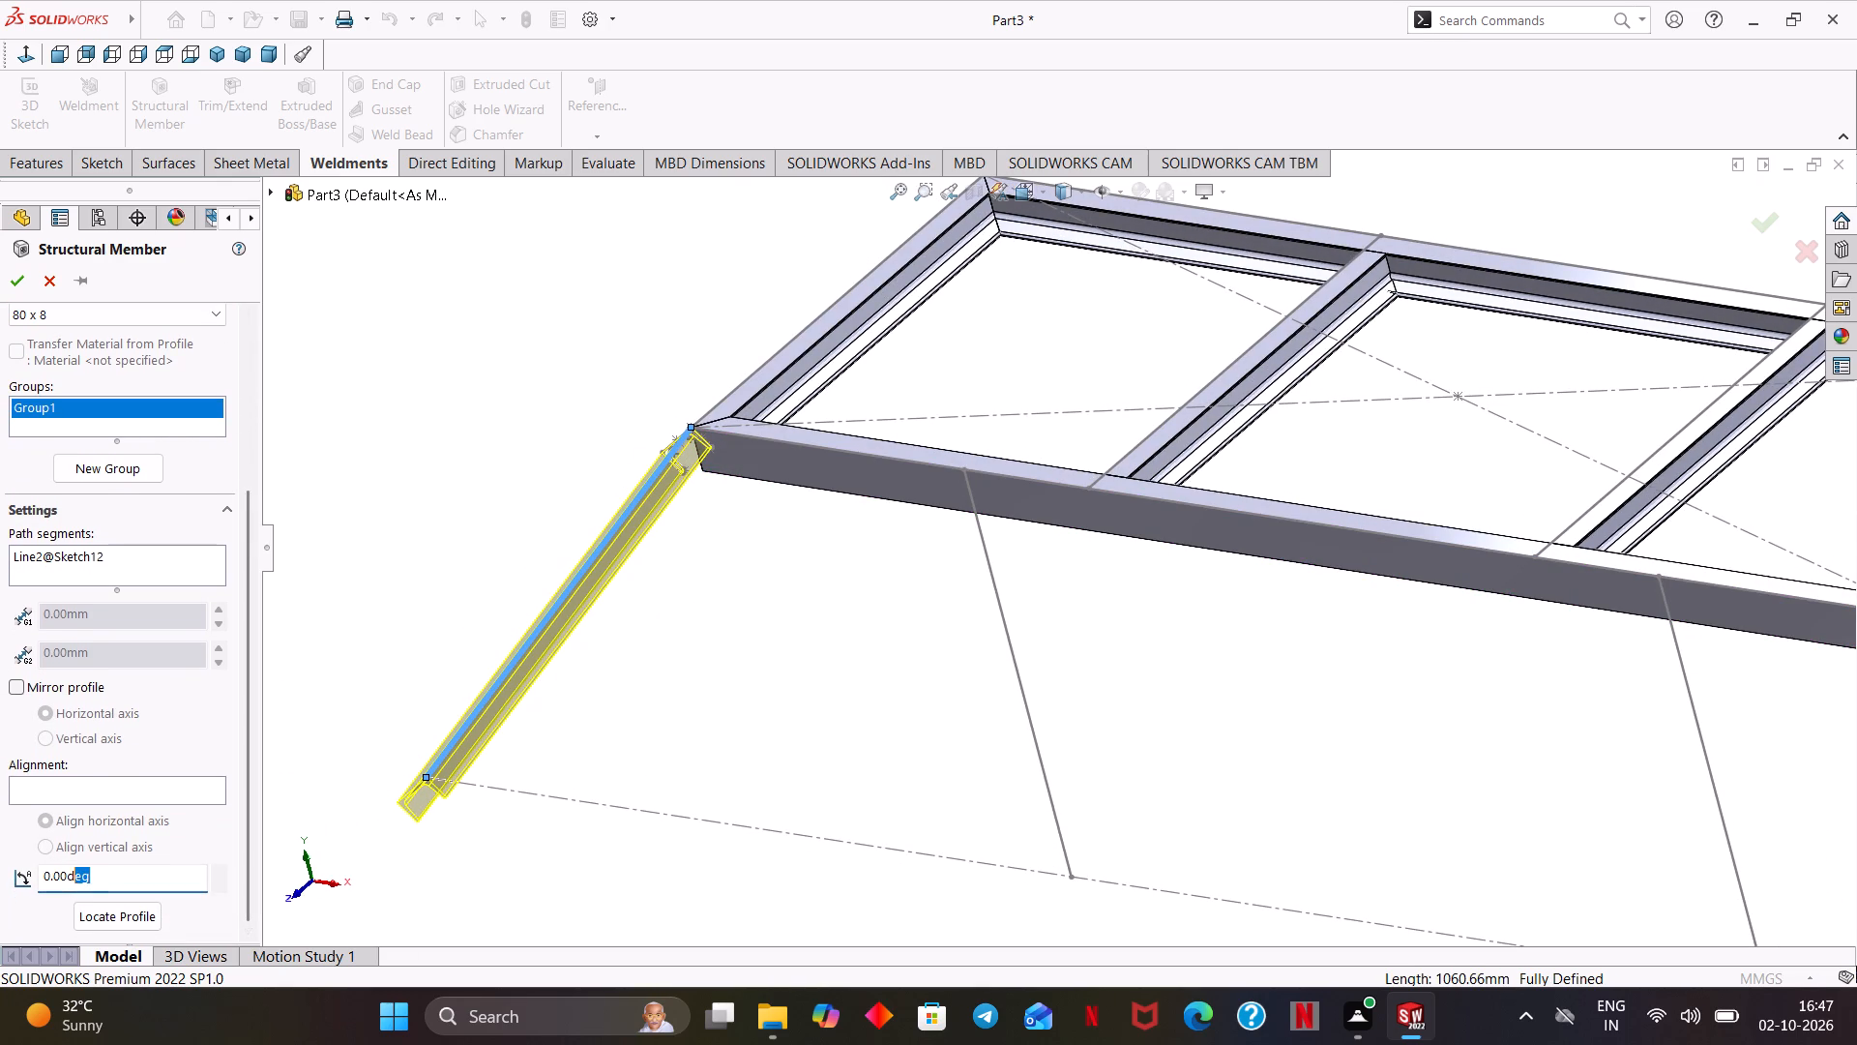
drag(73, 885, 57, 887)
drag(56, 887, 40, 884)
drag(108, 882, 58, 882)
drag(58, 882, 37, 882)
click(113, 881)
drag(113, 876, 30, 884)
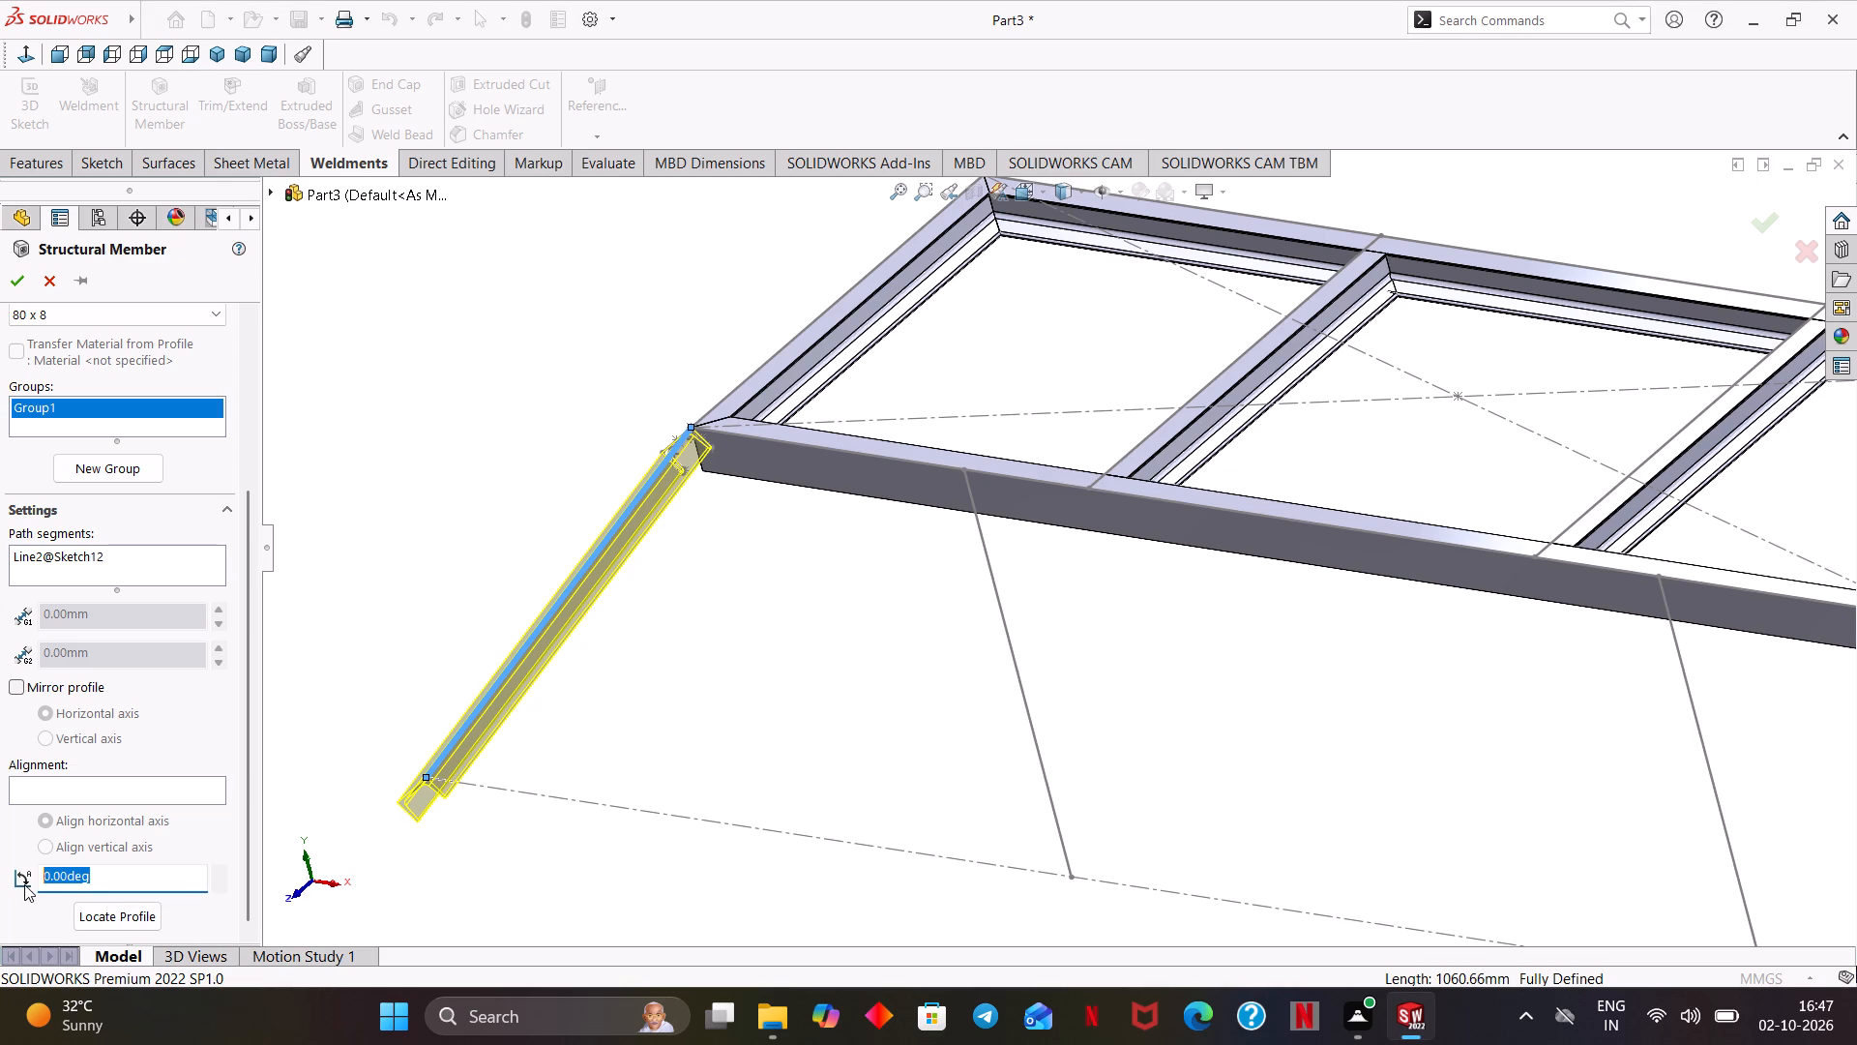
text(90)
key(Return)
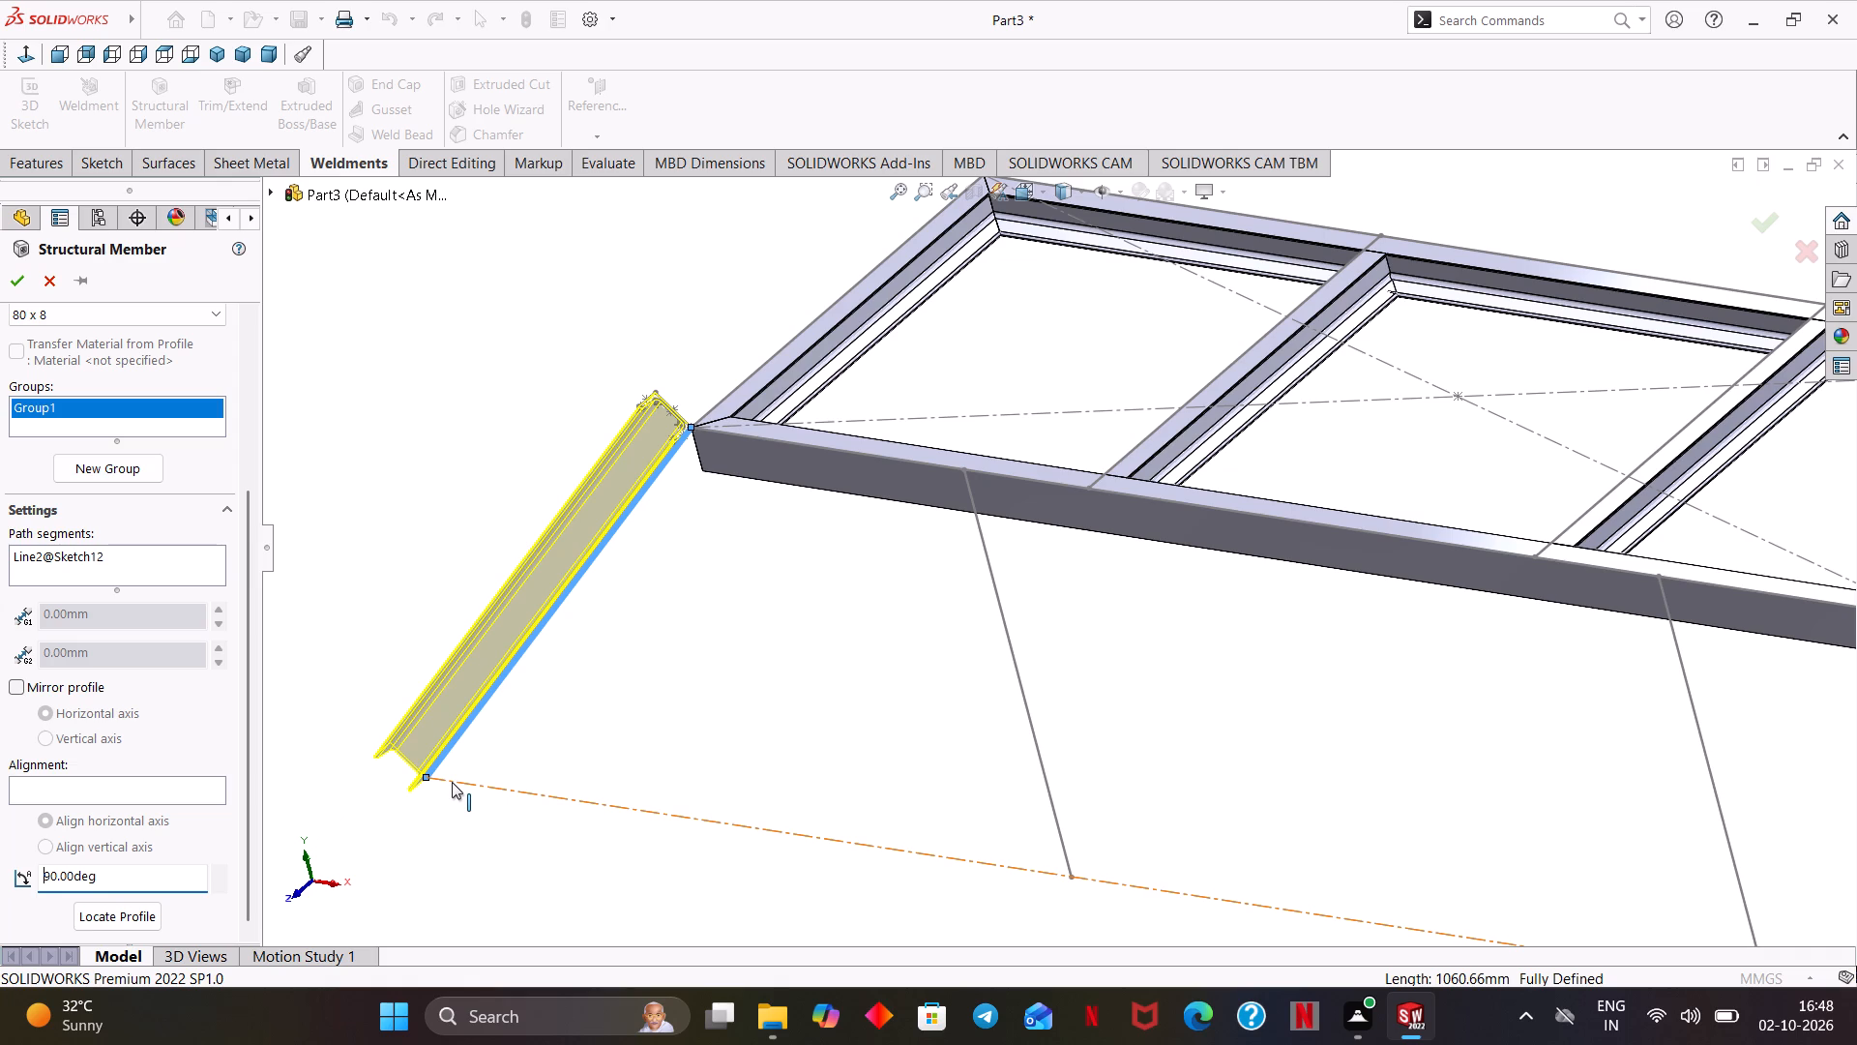
Relocate the left sloped leg's profile so the path passes through the outer tip corner of the opposite flange.
scroll(749, 600, down, 2)
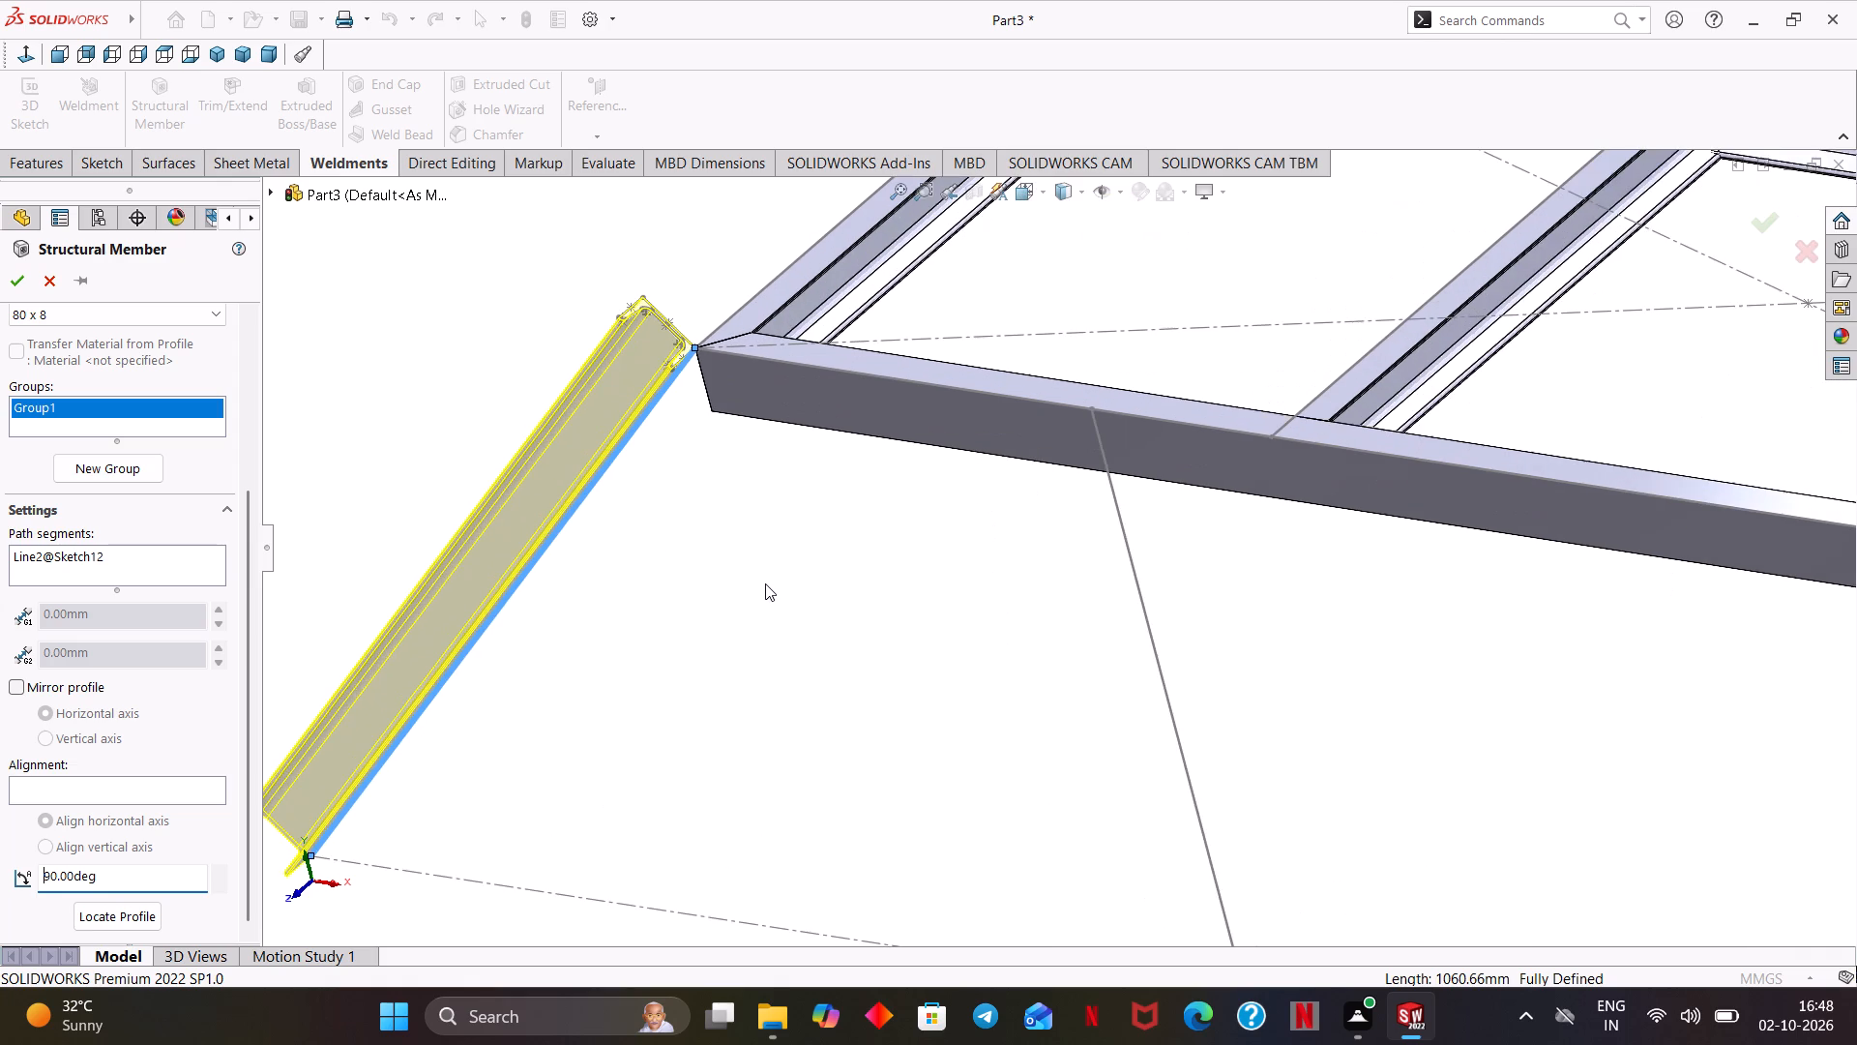
ctrl+middle_drag(766, 565, 928, 689)
scroll(928, 689, down, 2)
ctrl+middle_drag(928, 634, 971, 720)
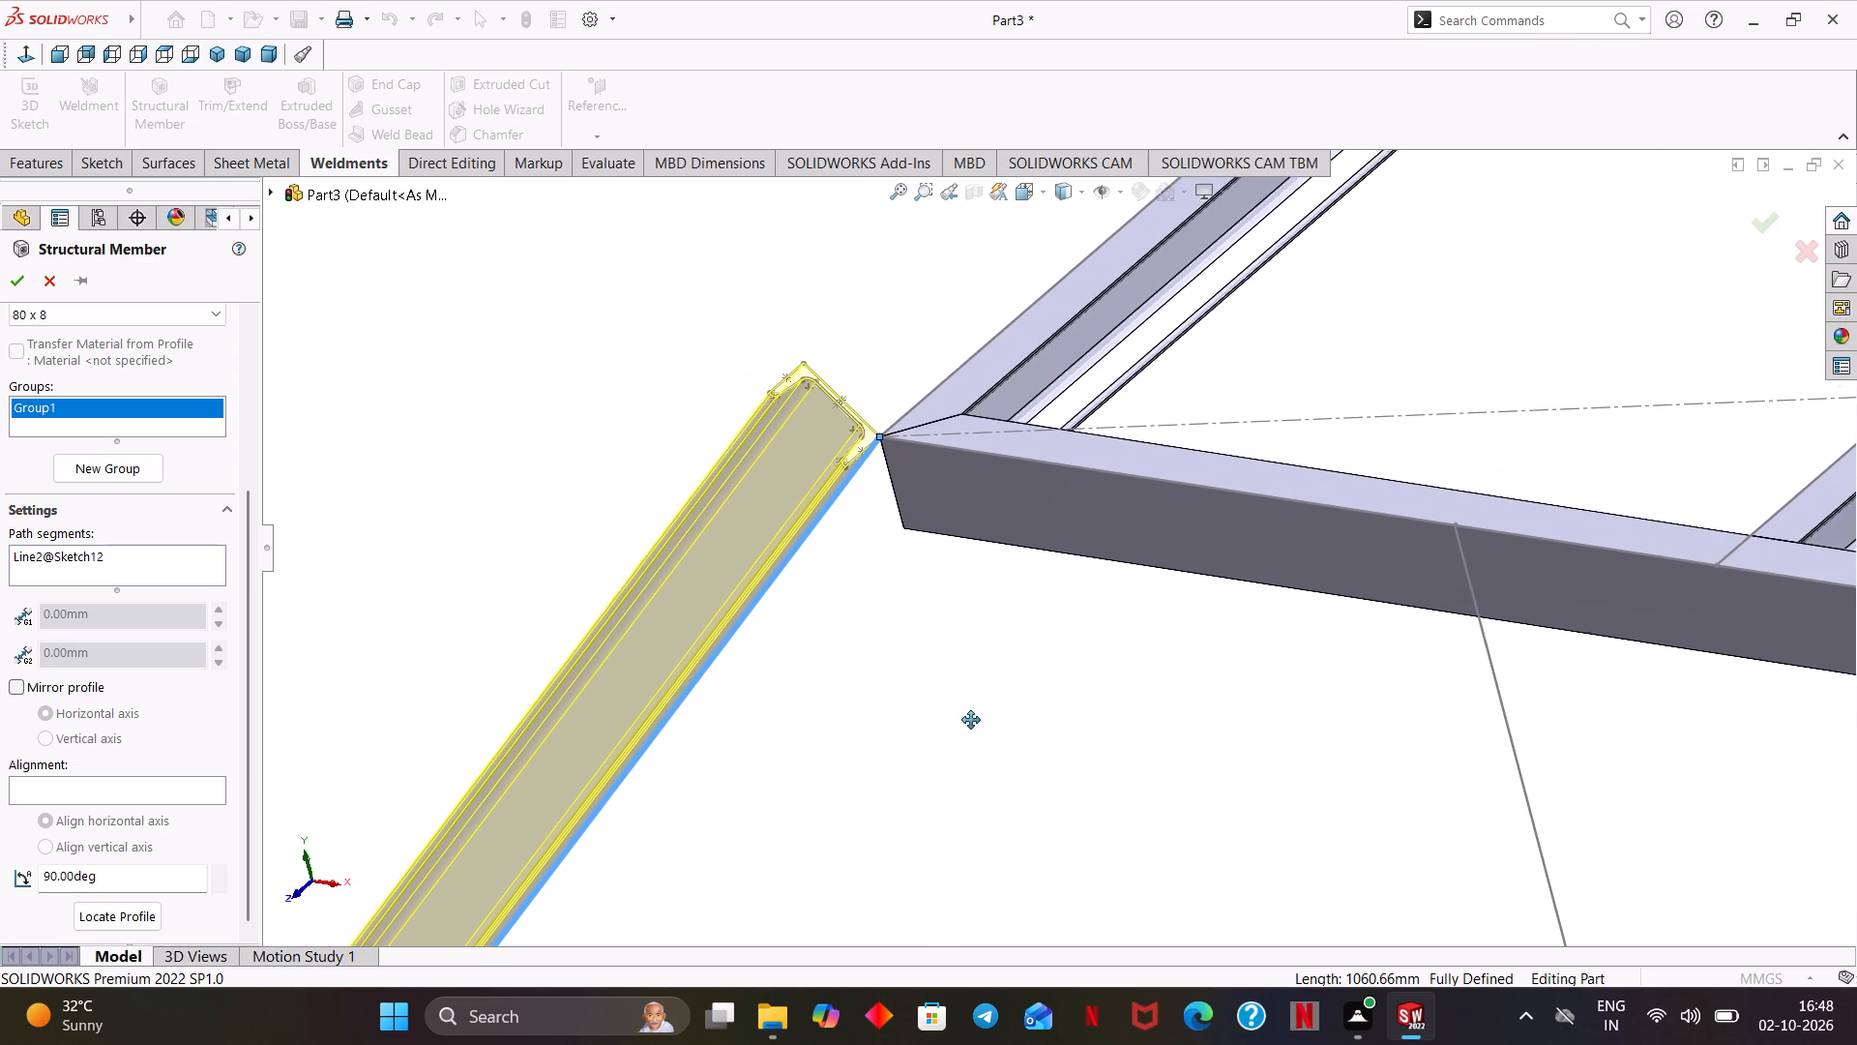
ctrl+middle_drag(971, 720, 983, 748)
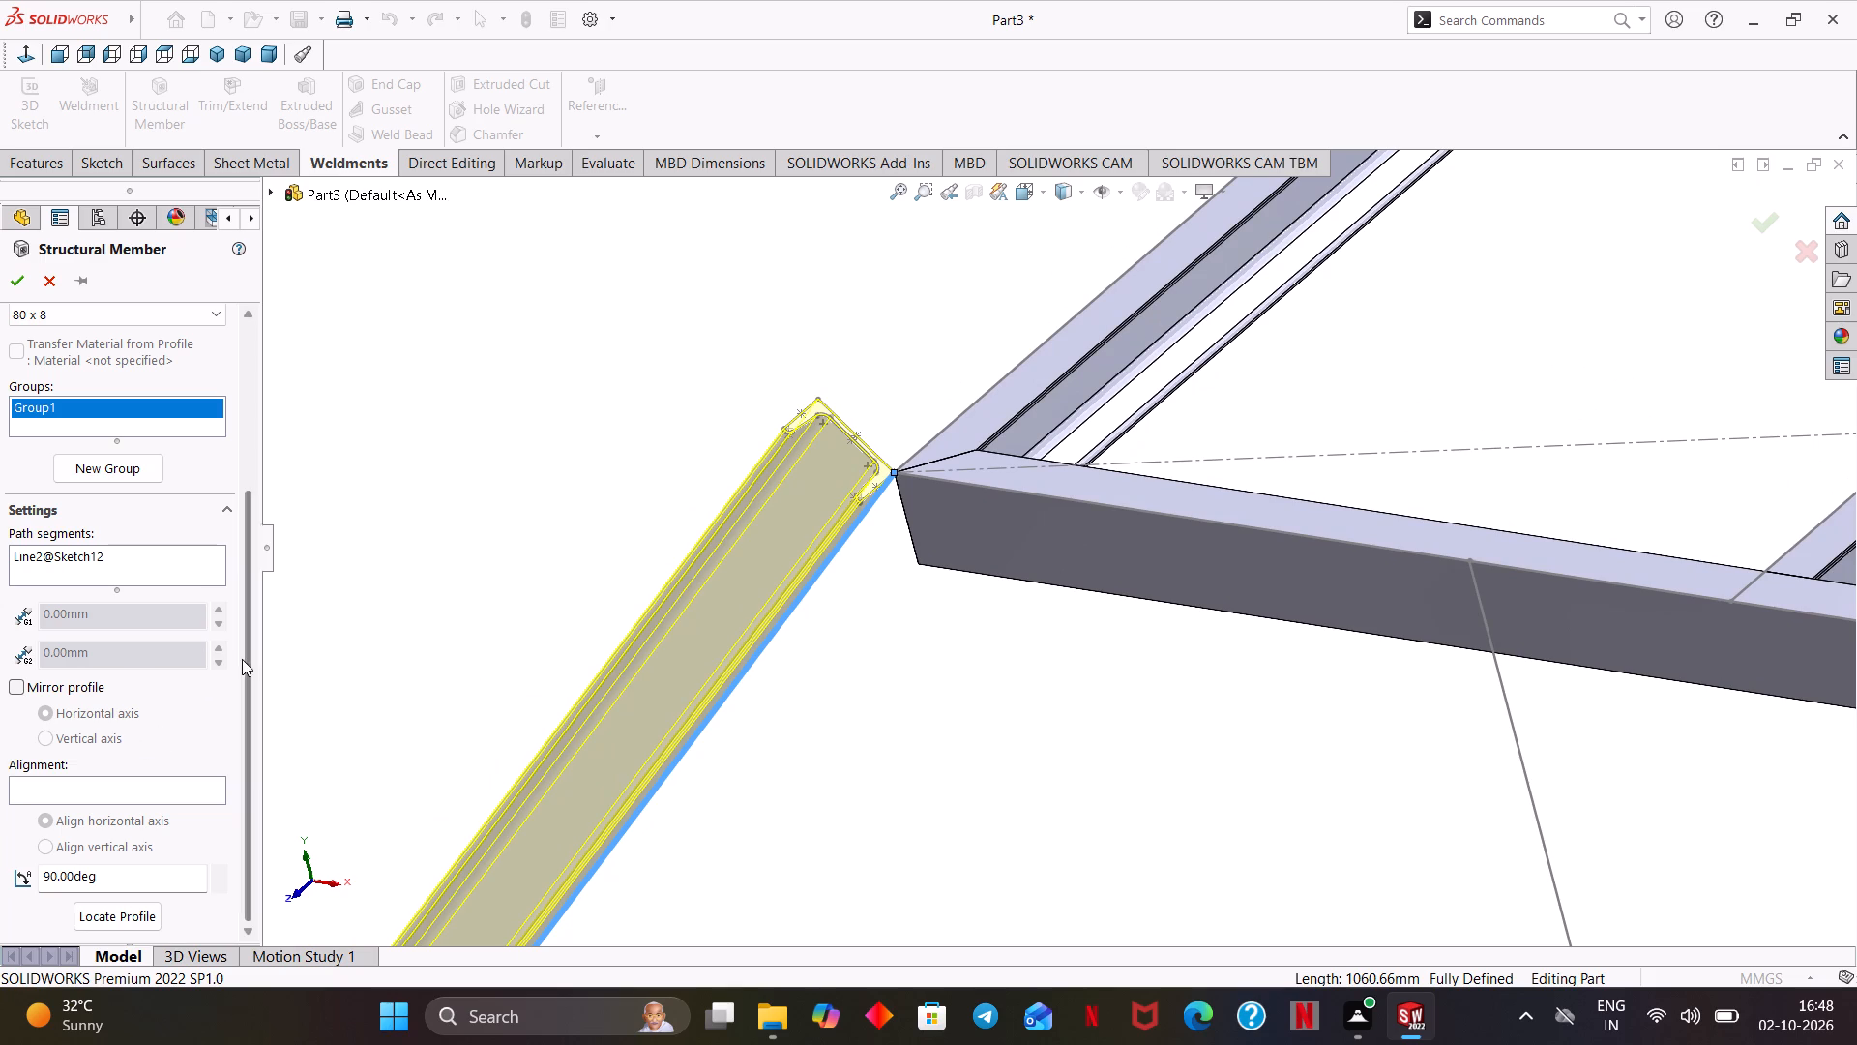
drag(242, 659, 246, 731)
click(127, 914)
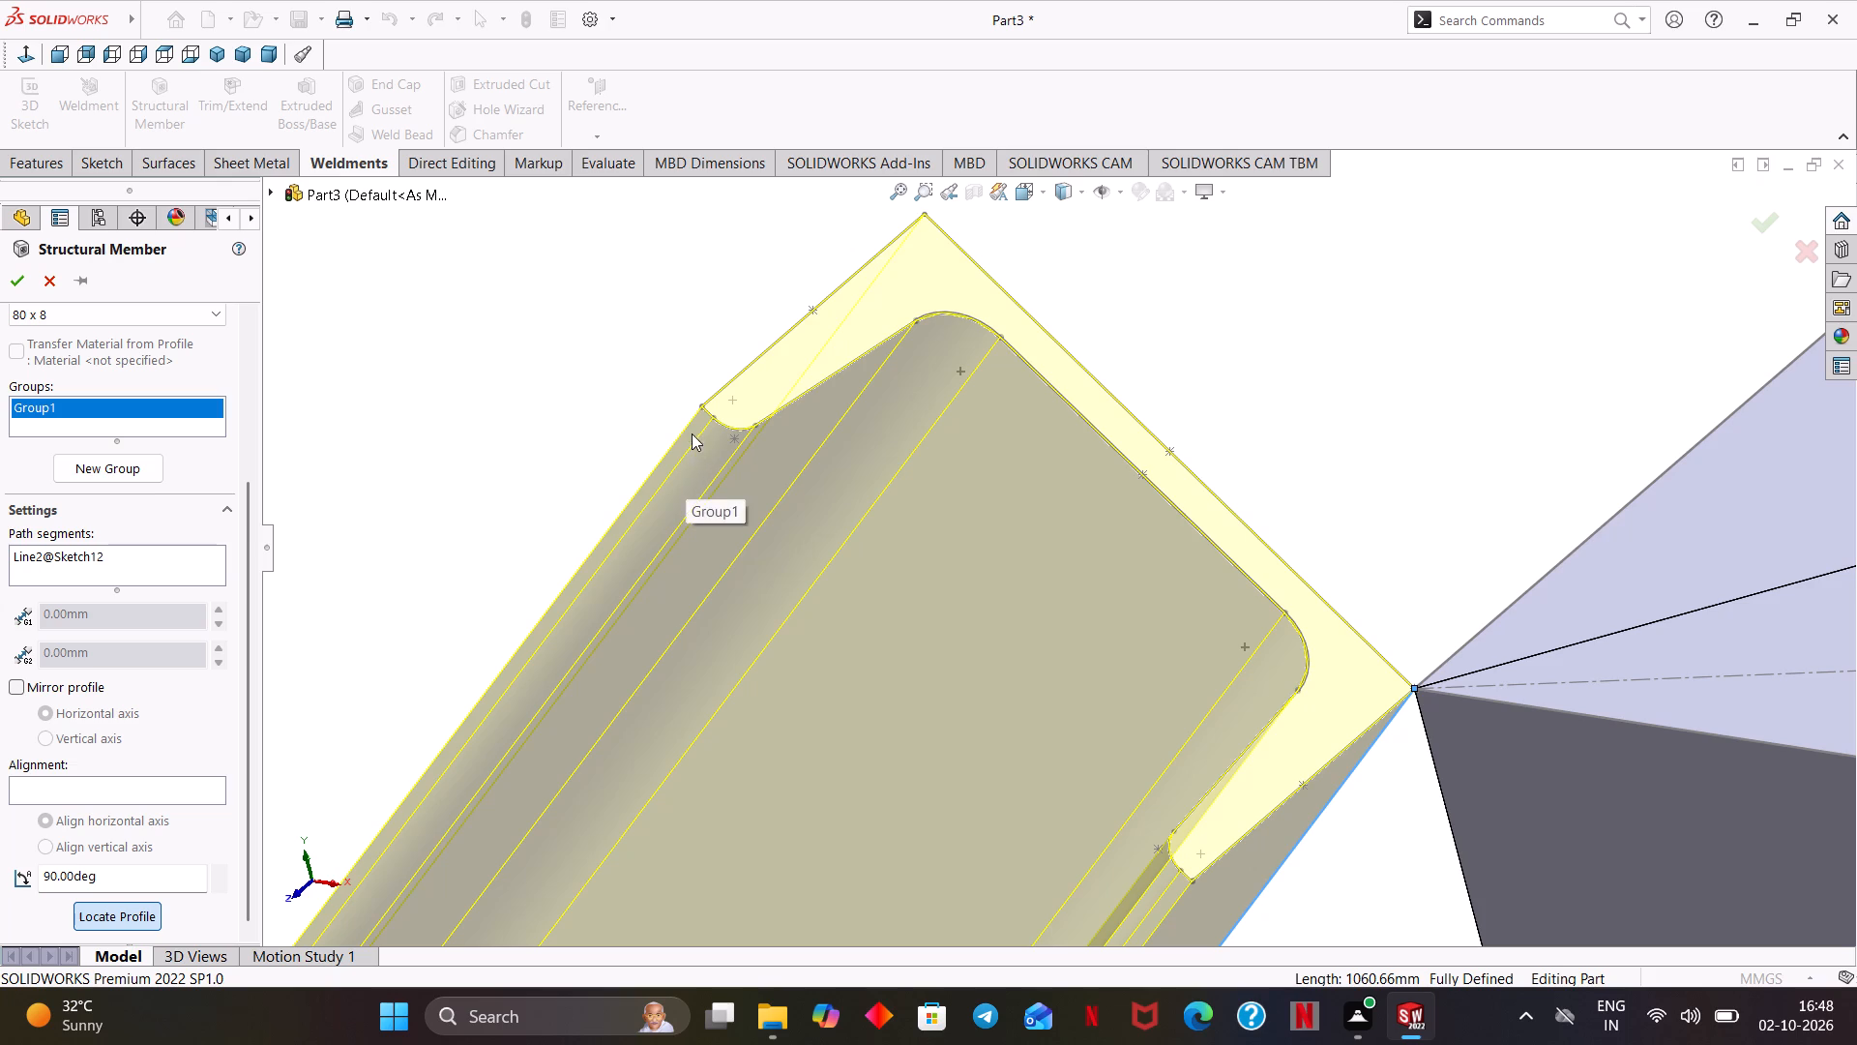
click(700, 405)
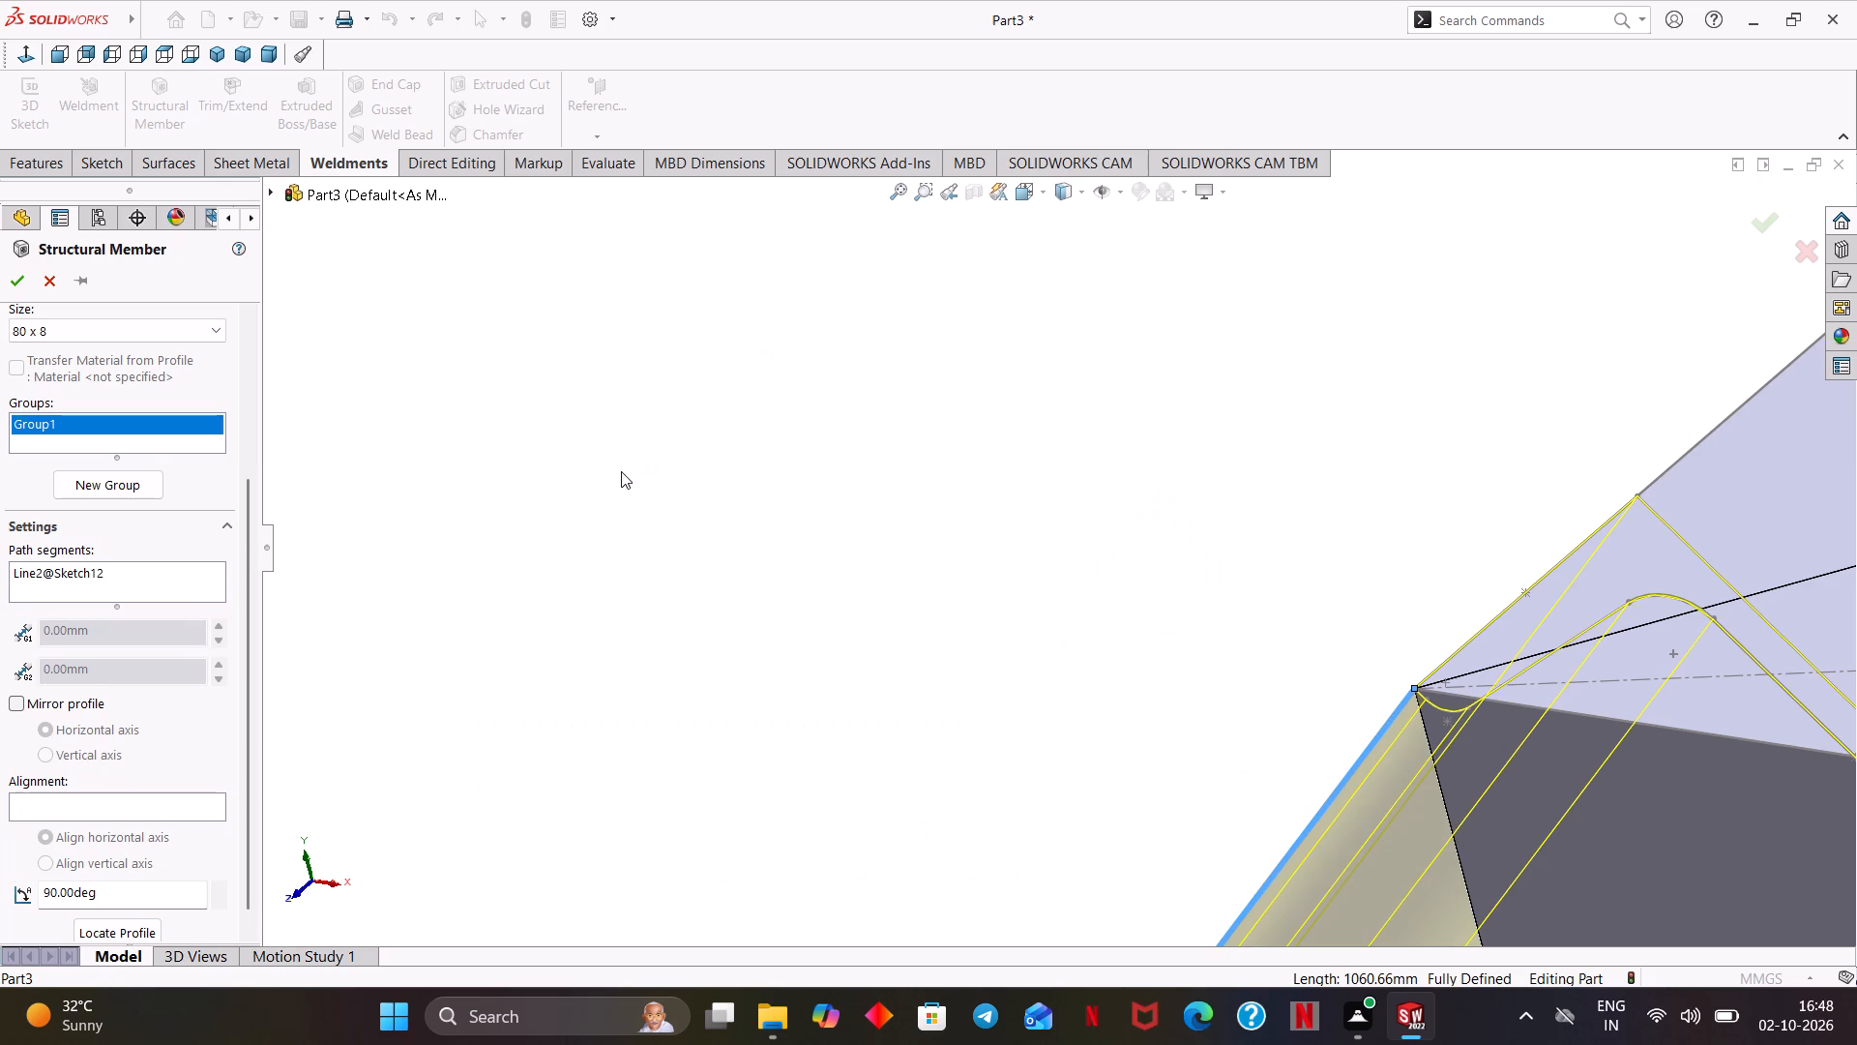
Add a second group to the structural member and select the right sloped leg line as its path.
scroll(1201, 469, up, 5)
scroll(1412, 601, up, 2)
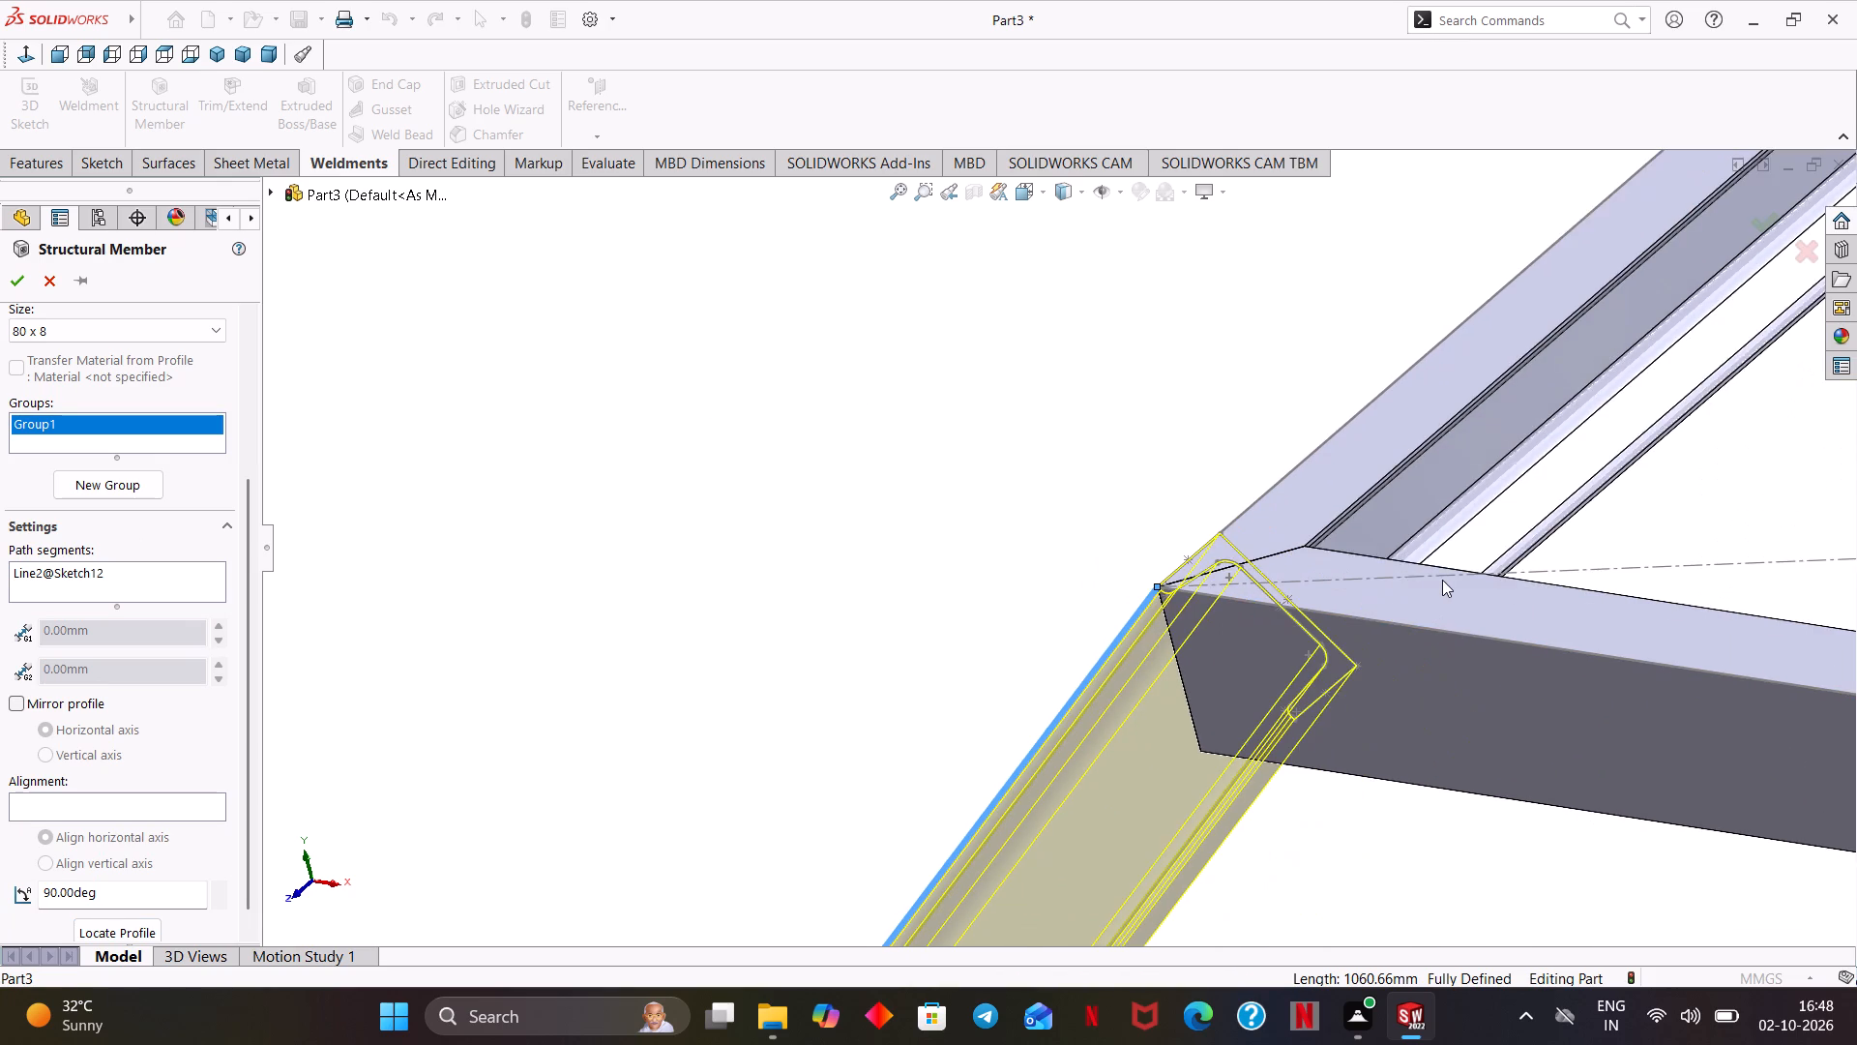
scroll(1445, 580, up, 1)
middle_drag(1484, 571, 1471, 593)
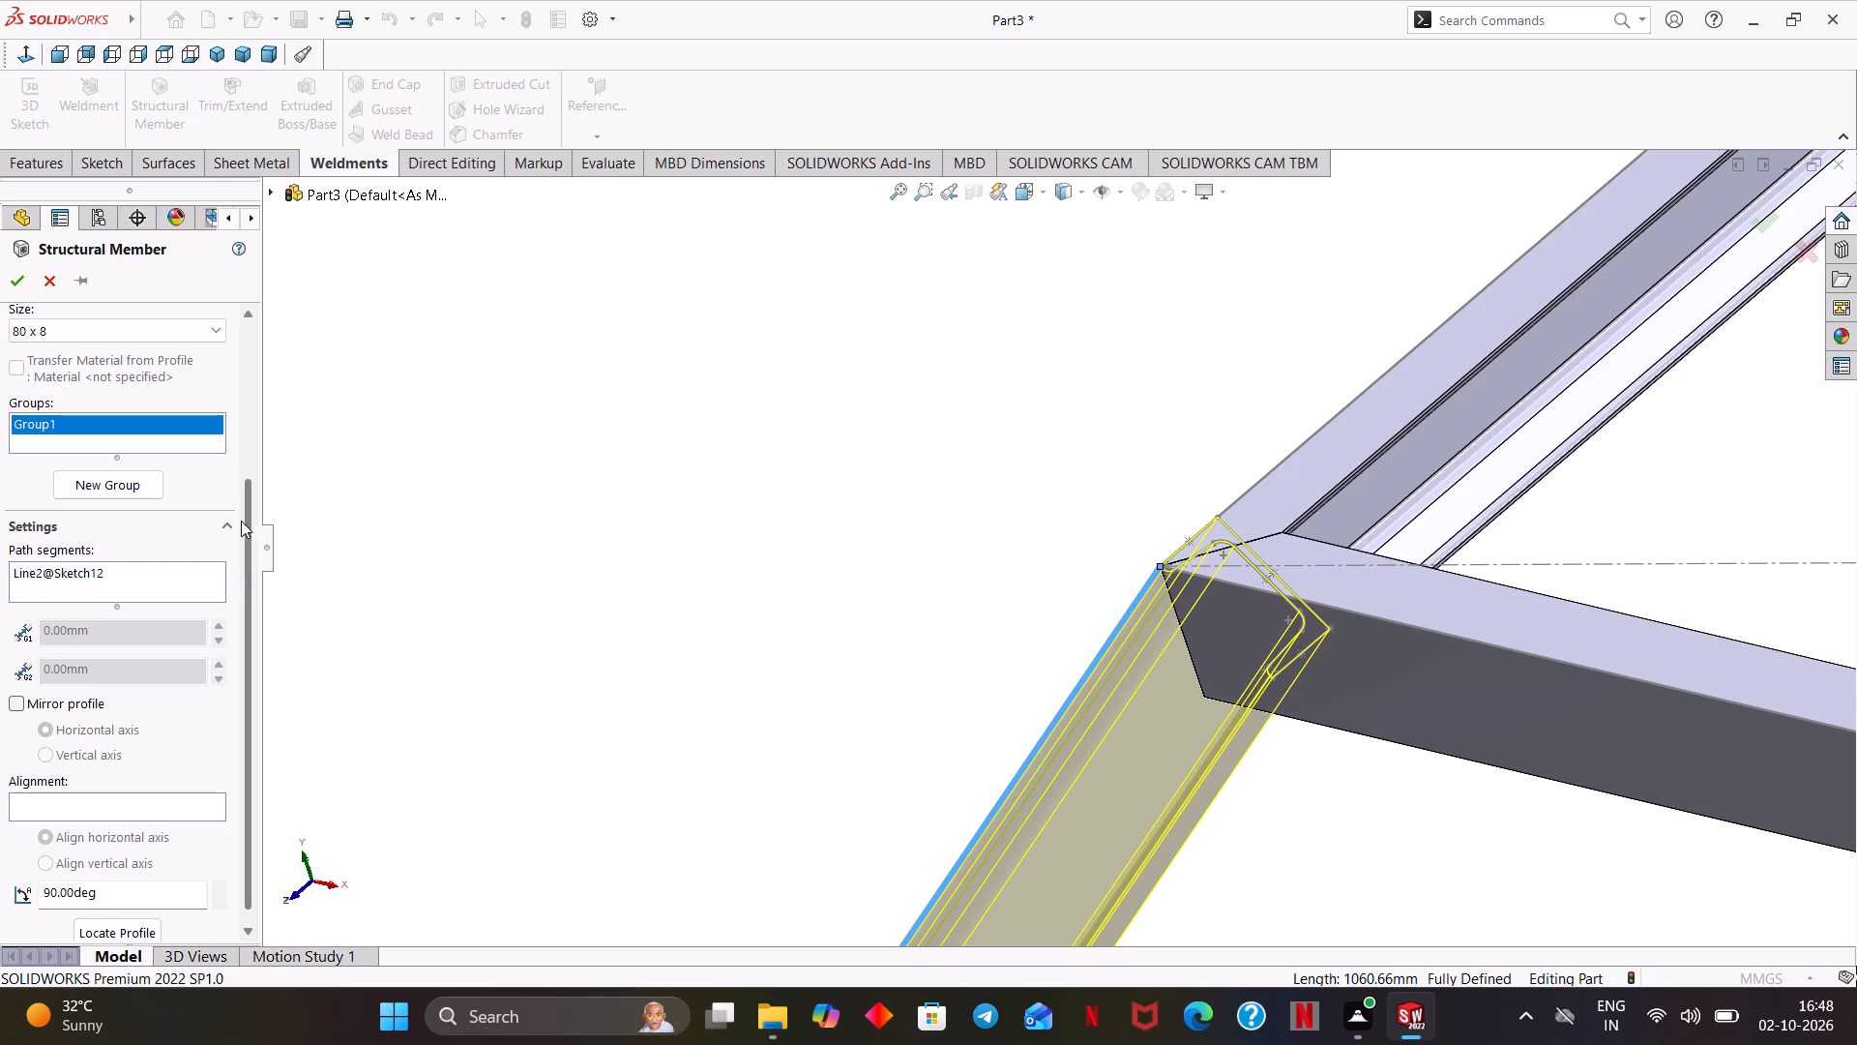
click(77, 484)
scroll(851, 550, up, 2)
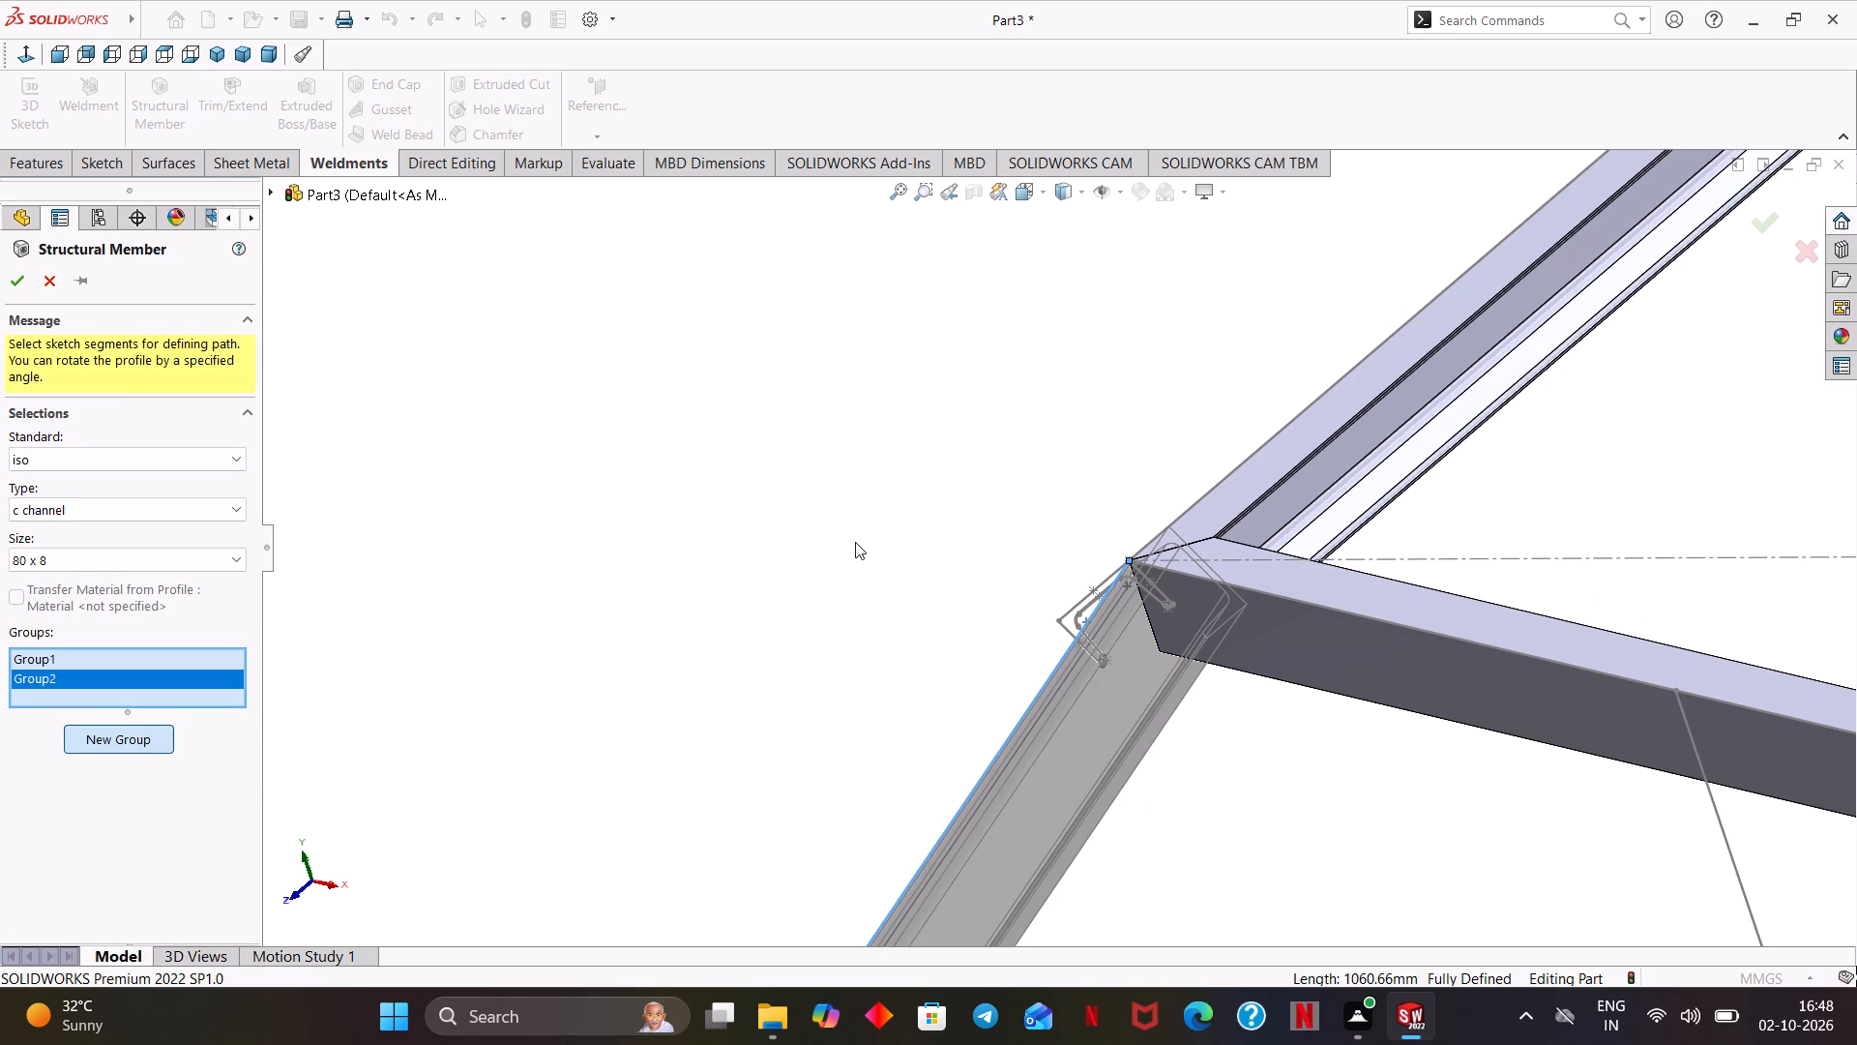
scroll(852, 547, up, 2)
scroll(970, 589, up, 3)
scroll(1248, 638, up, 2)
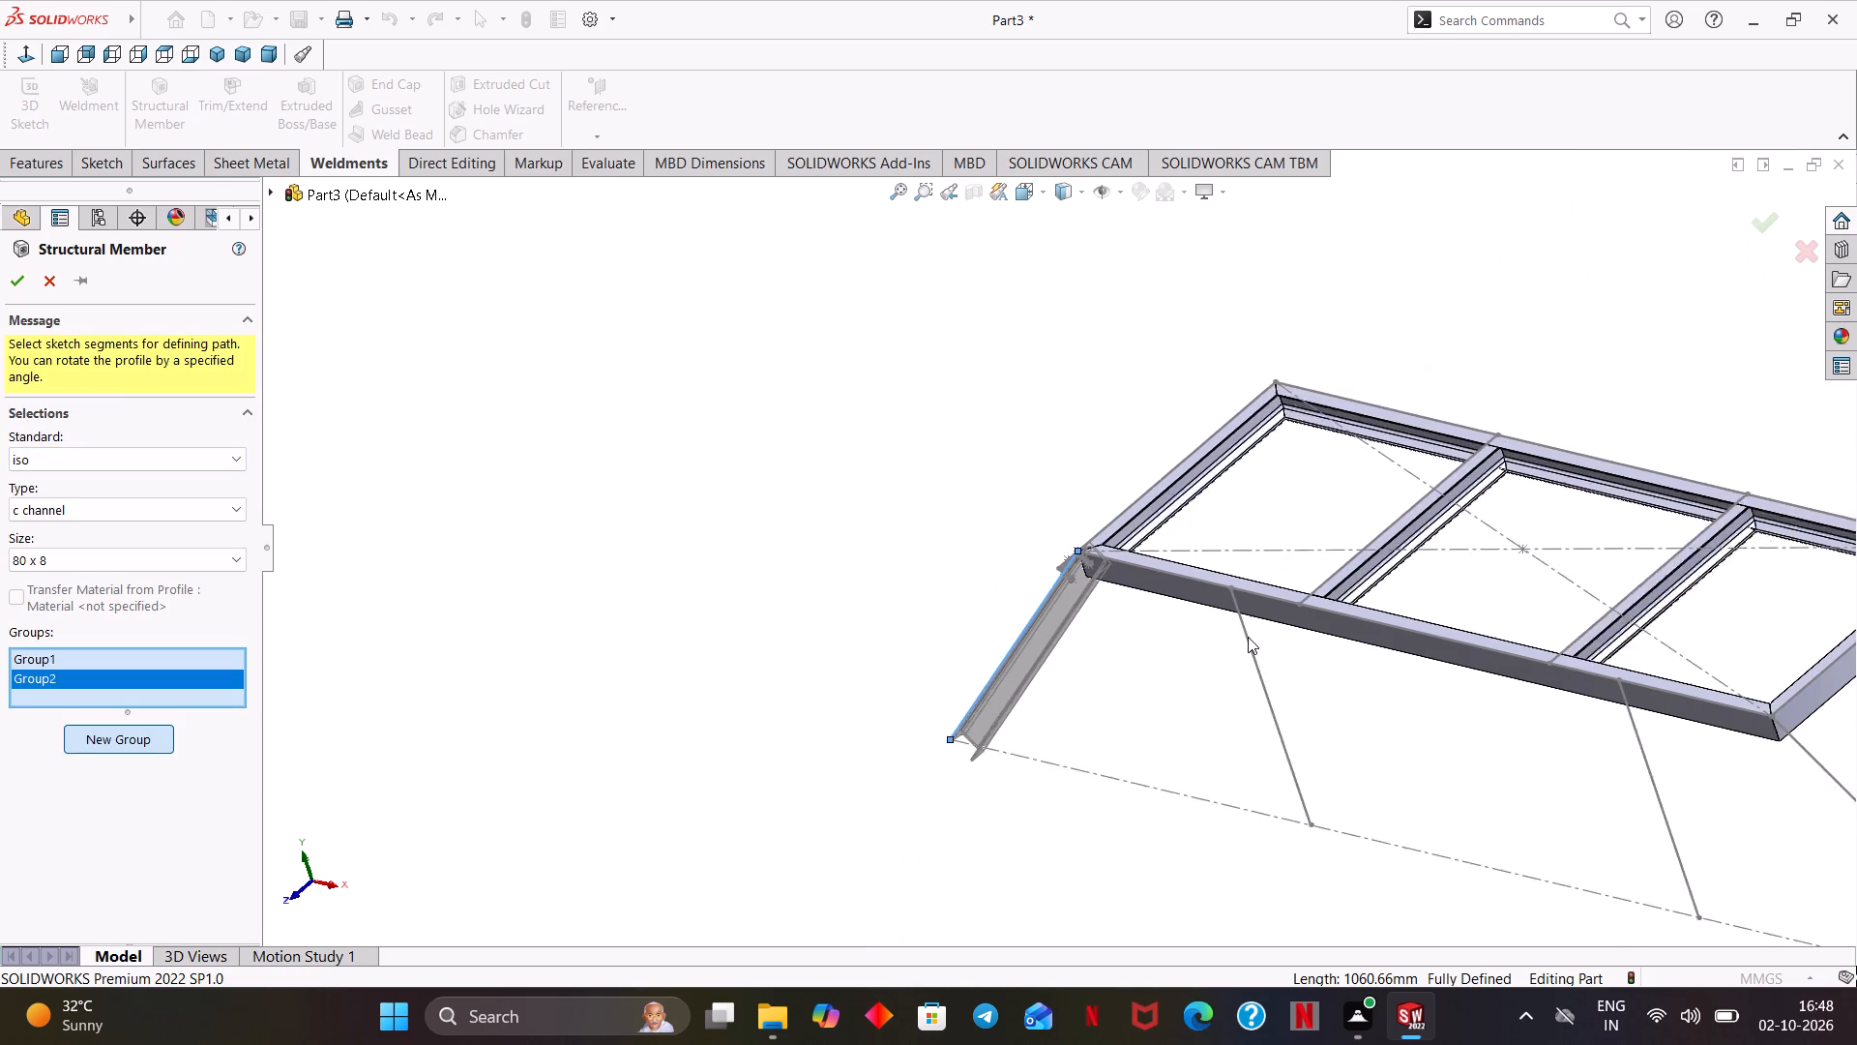
scroll(1248, 637, up, 1)
ctrl+middle_drag(1371, 709, 981, 634)
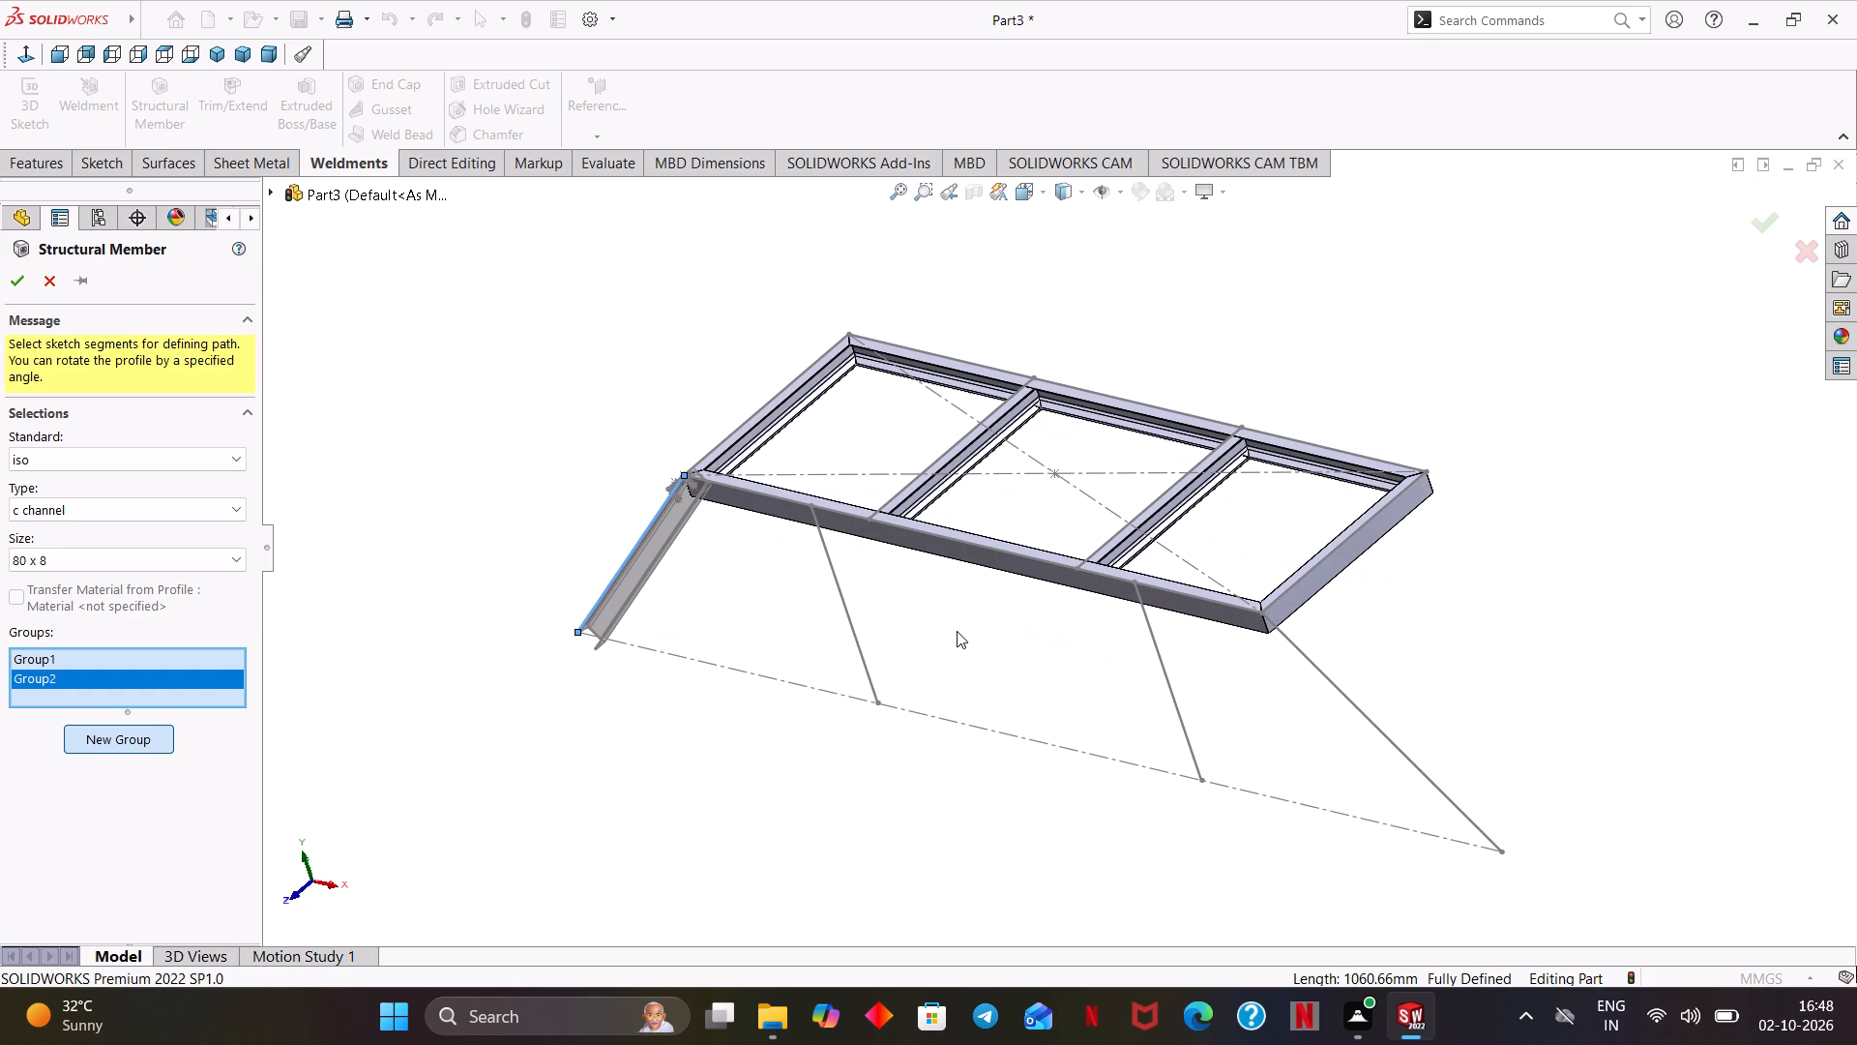
click(1353, 704)
scroll(1381, 661, up, 1)
scroll(1381, 660, down, 1)
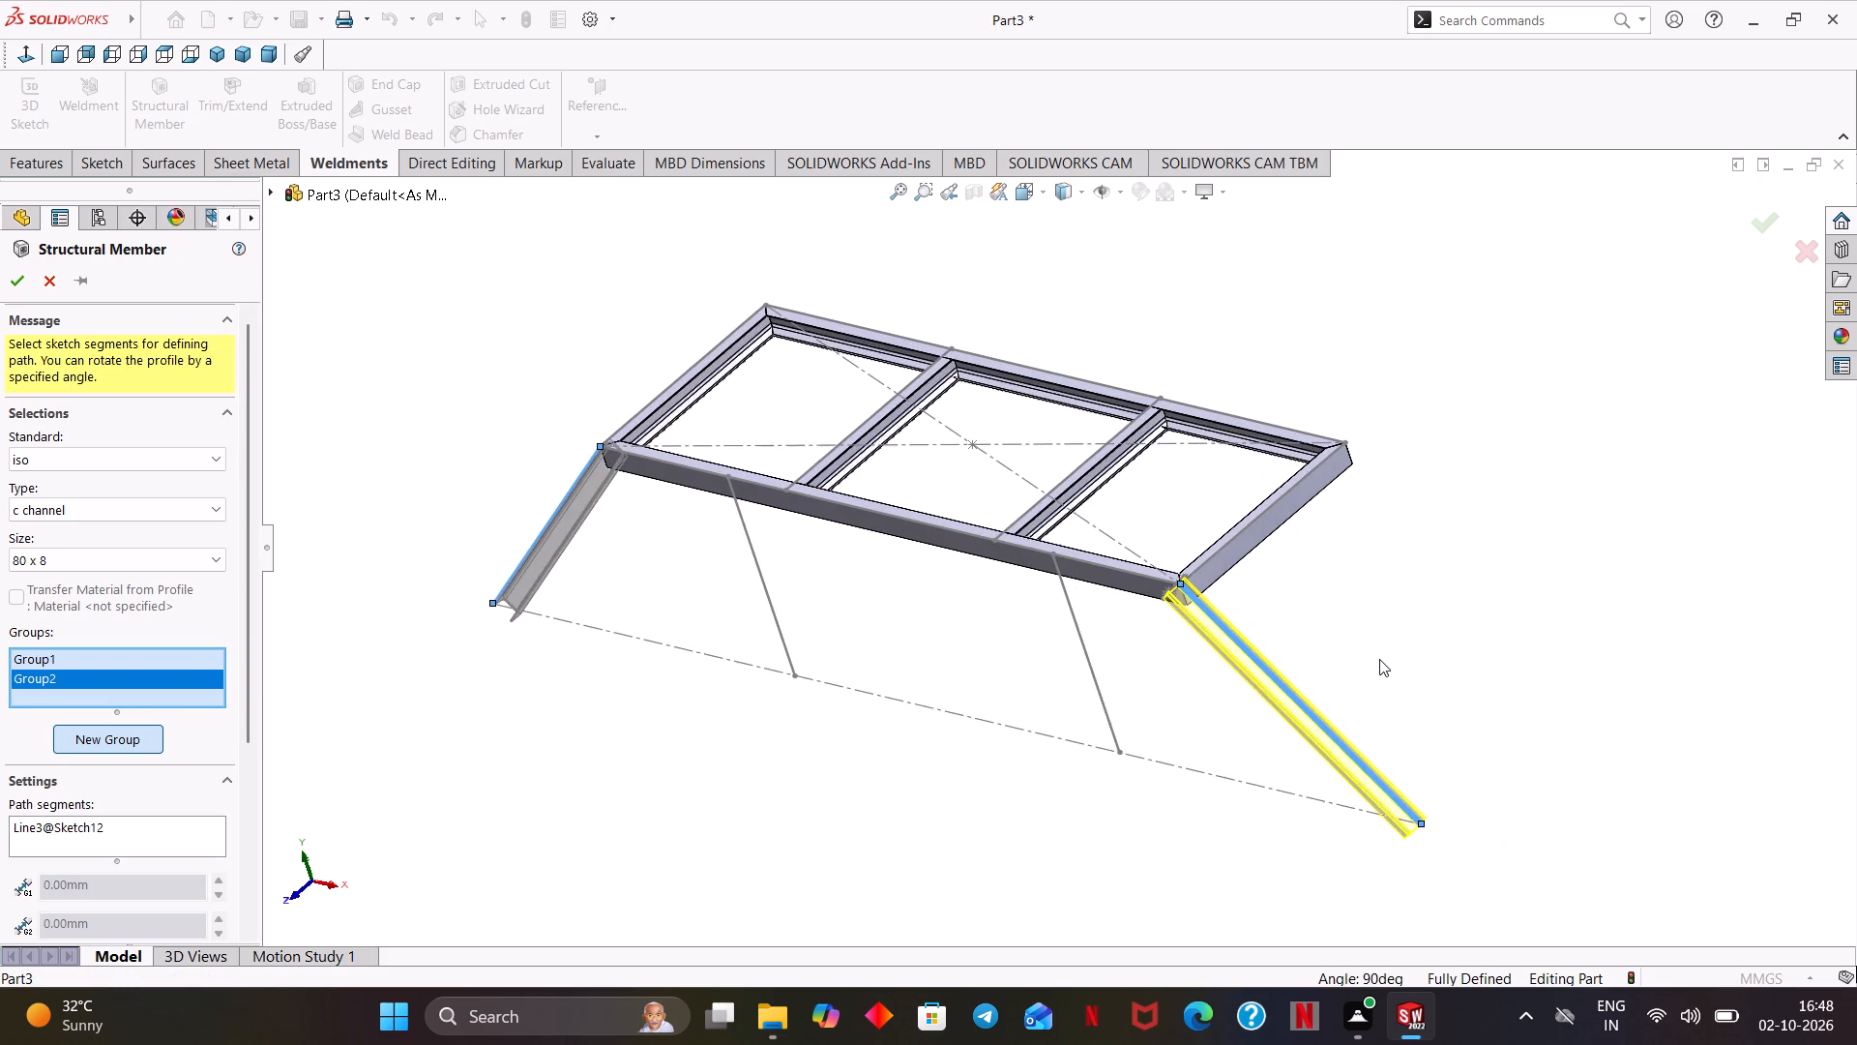
scroll(1371, 648, down, 4)
ctrl+middle_drag(1282, 653, 1413, 692)
middle_drag(1271, 675, 1308, 694)
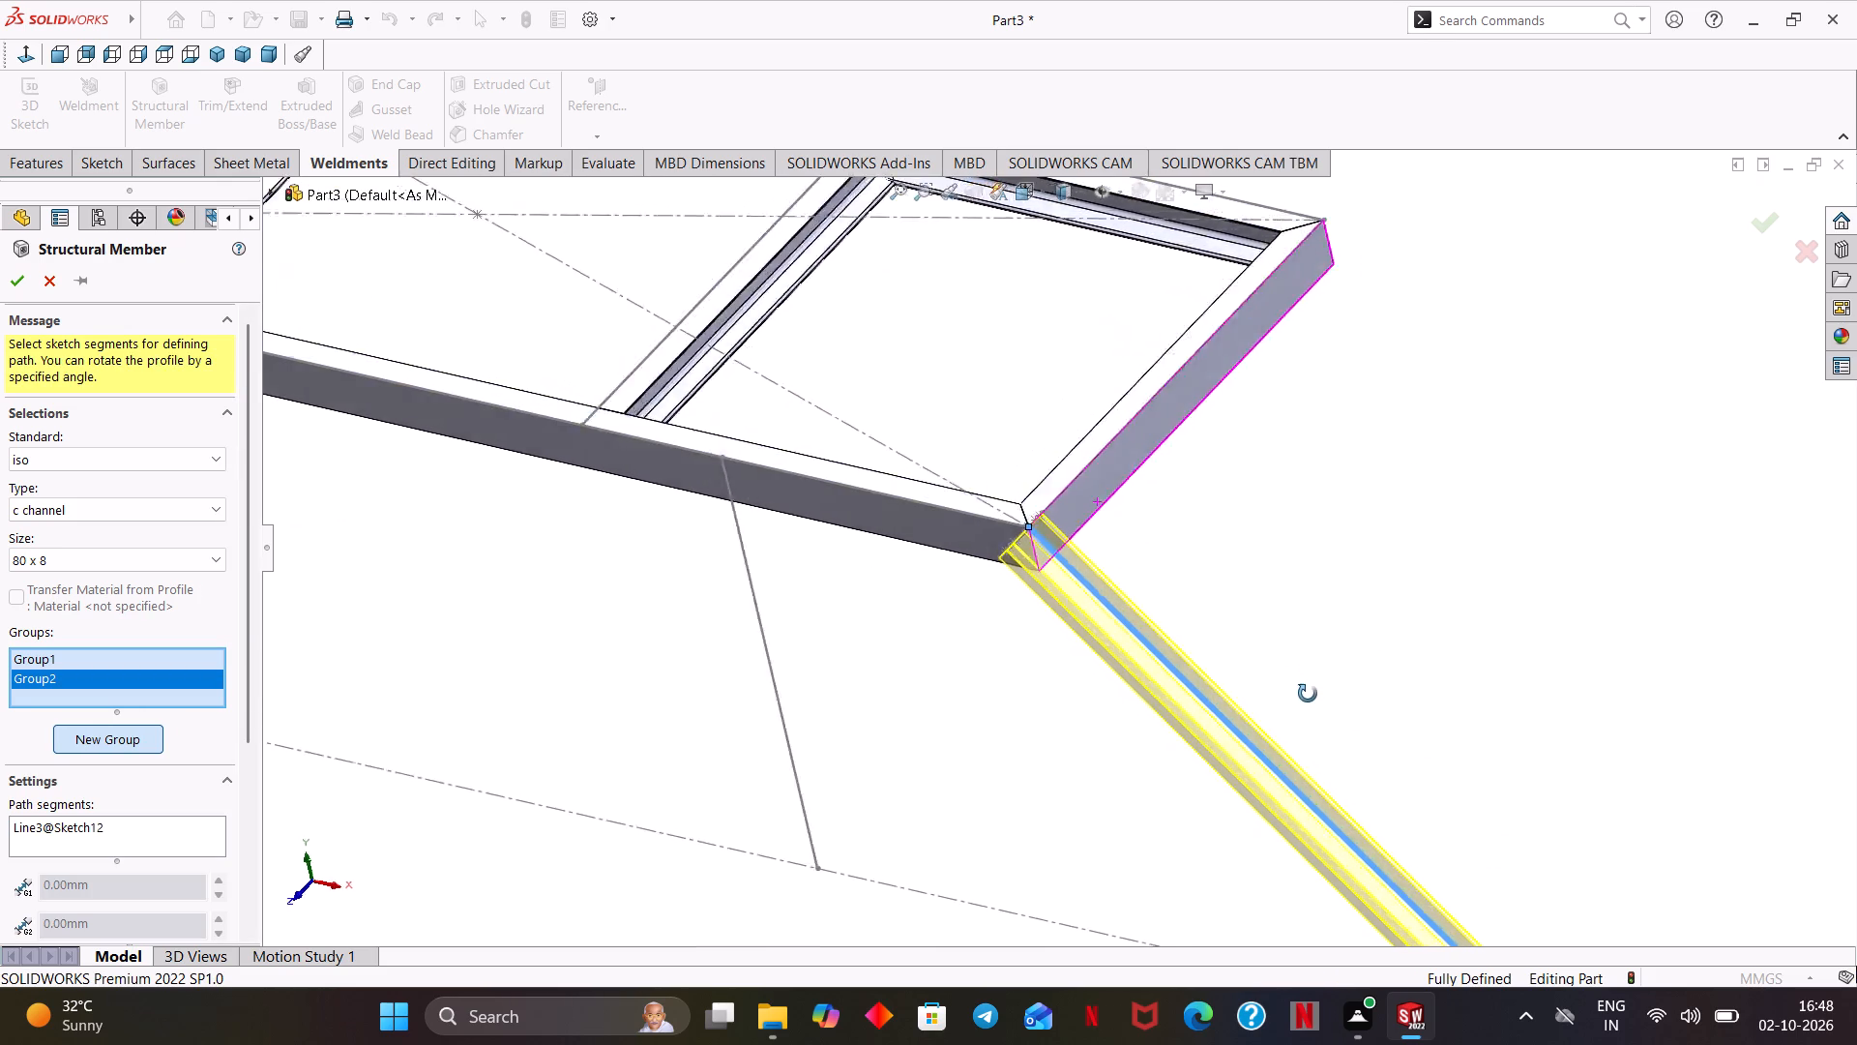
middle_drag(1308, 694, 1407, 830)
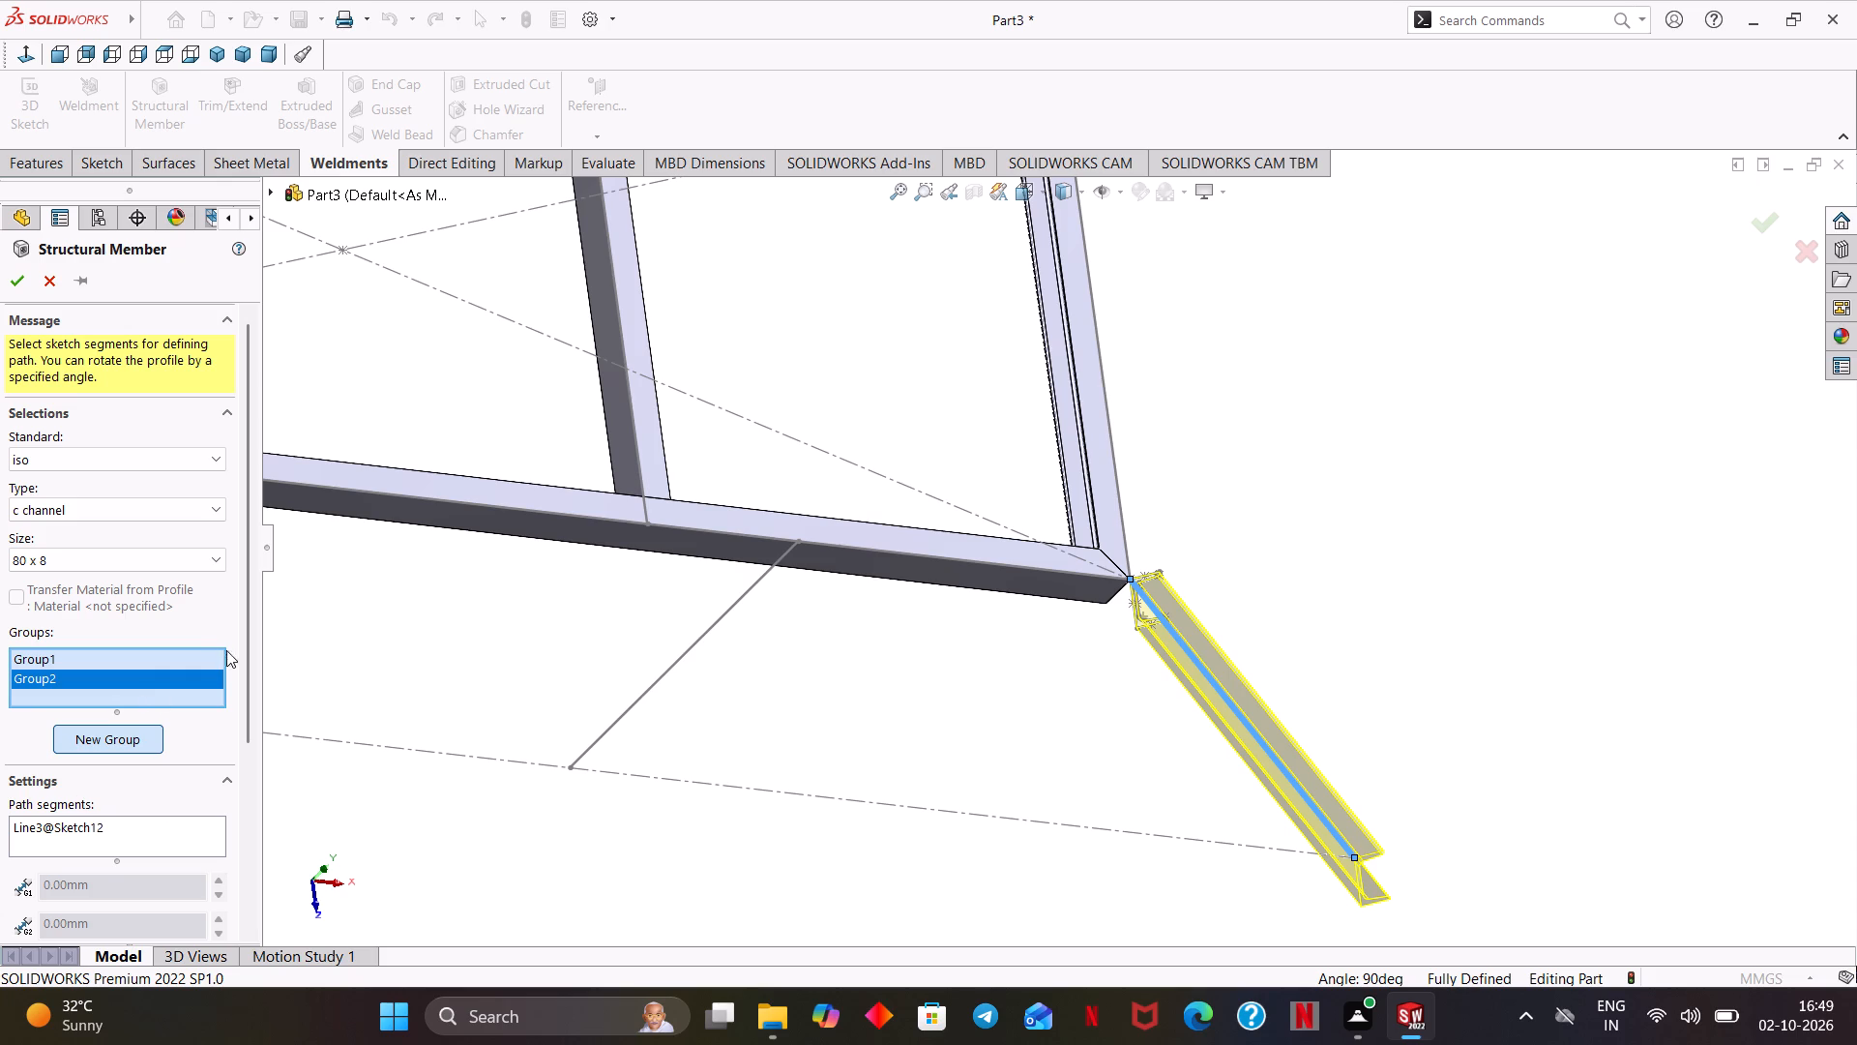
Set the right sloped leg profile's rotation angle to 90°.
drag(245, 642, 249, 881)
drag(100, 871, 99, 871)
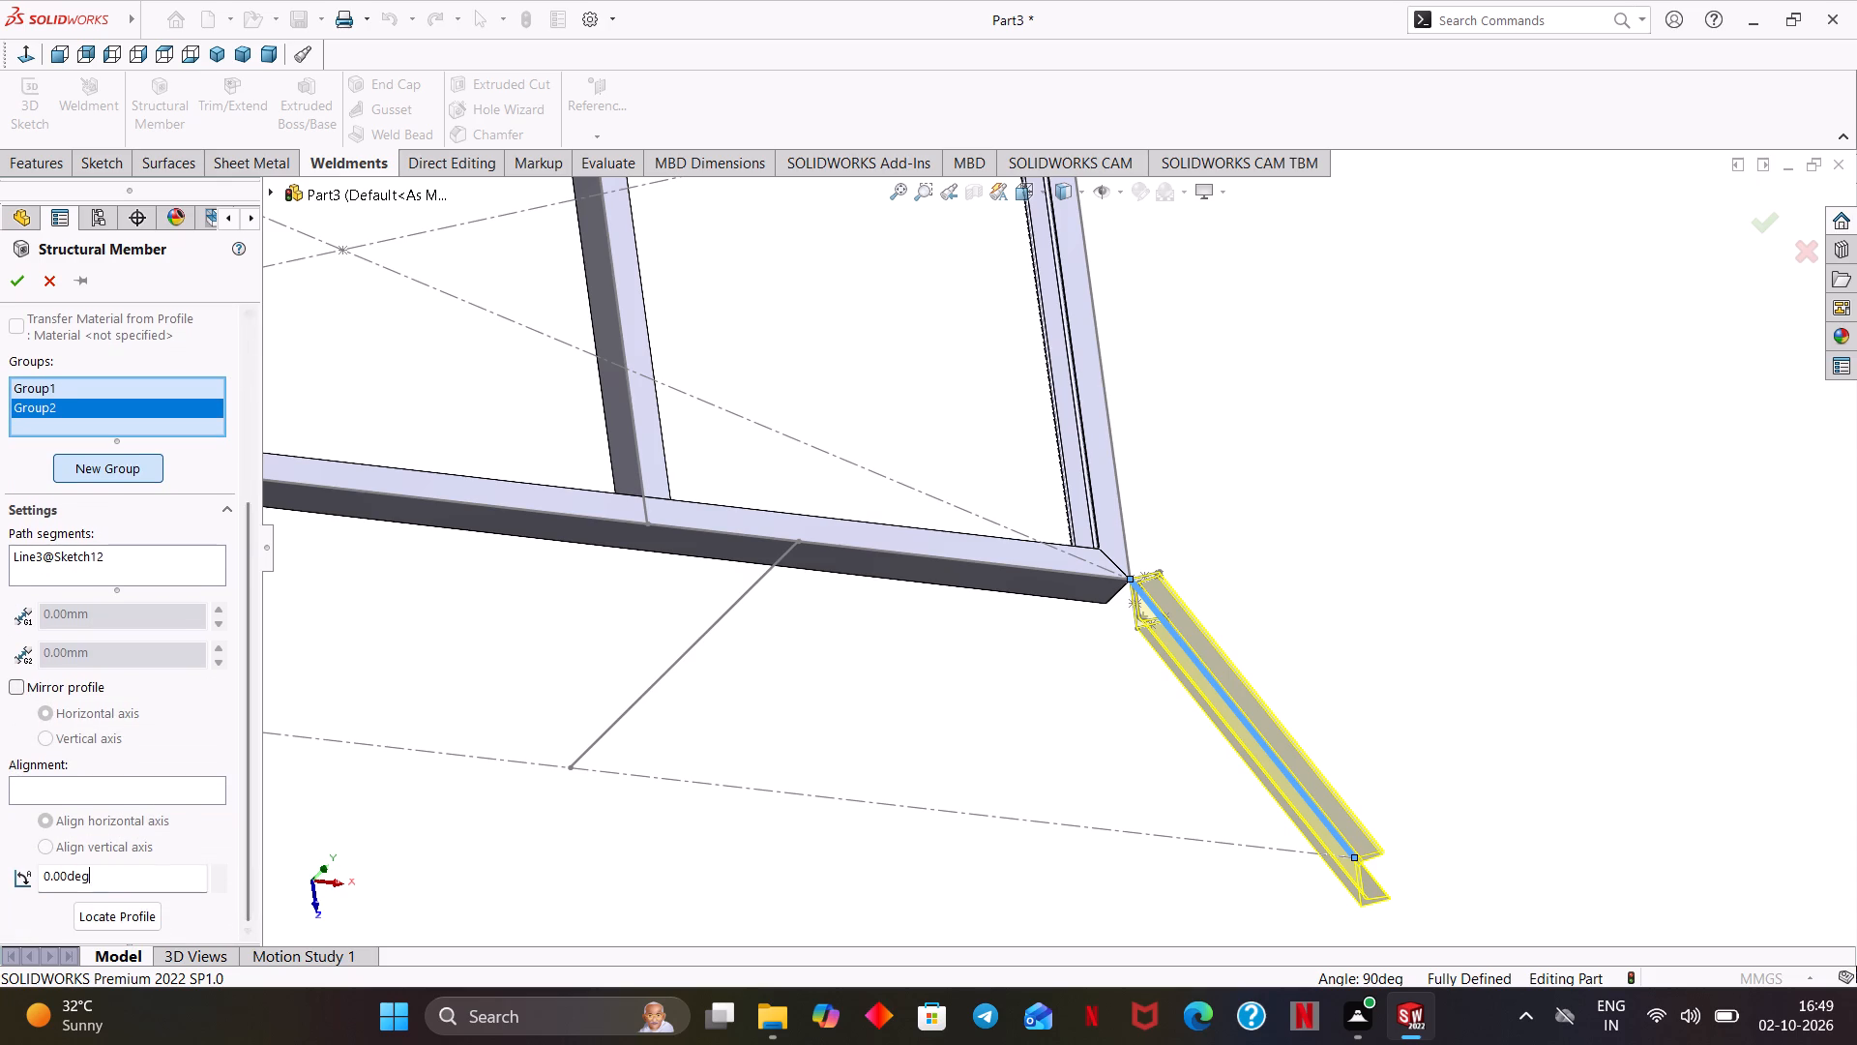
drag(99, 871, 14, 878)
text(90)
key(Return)
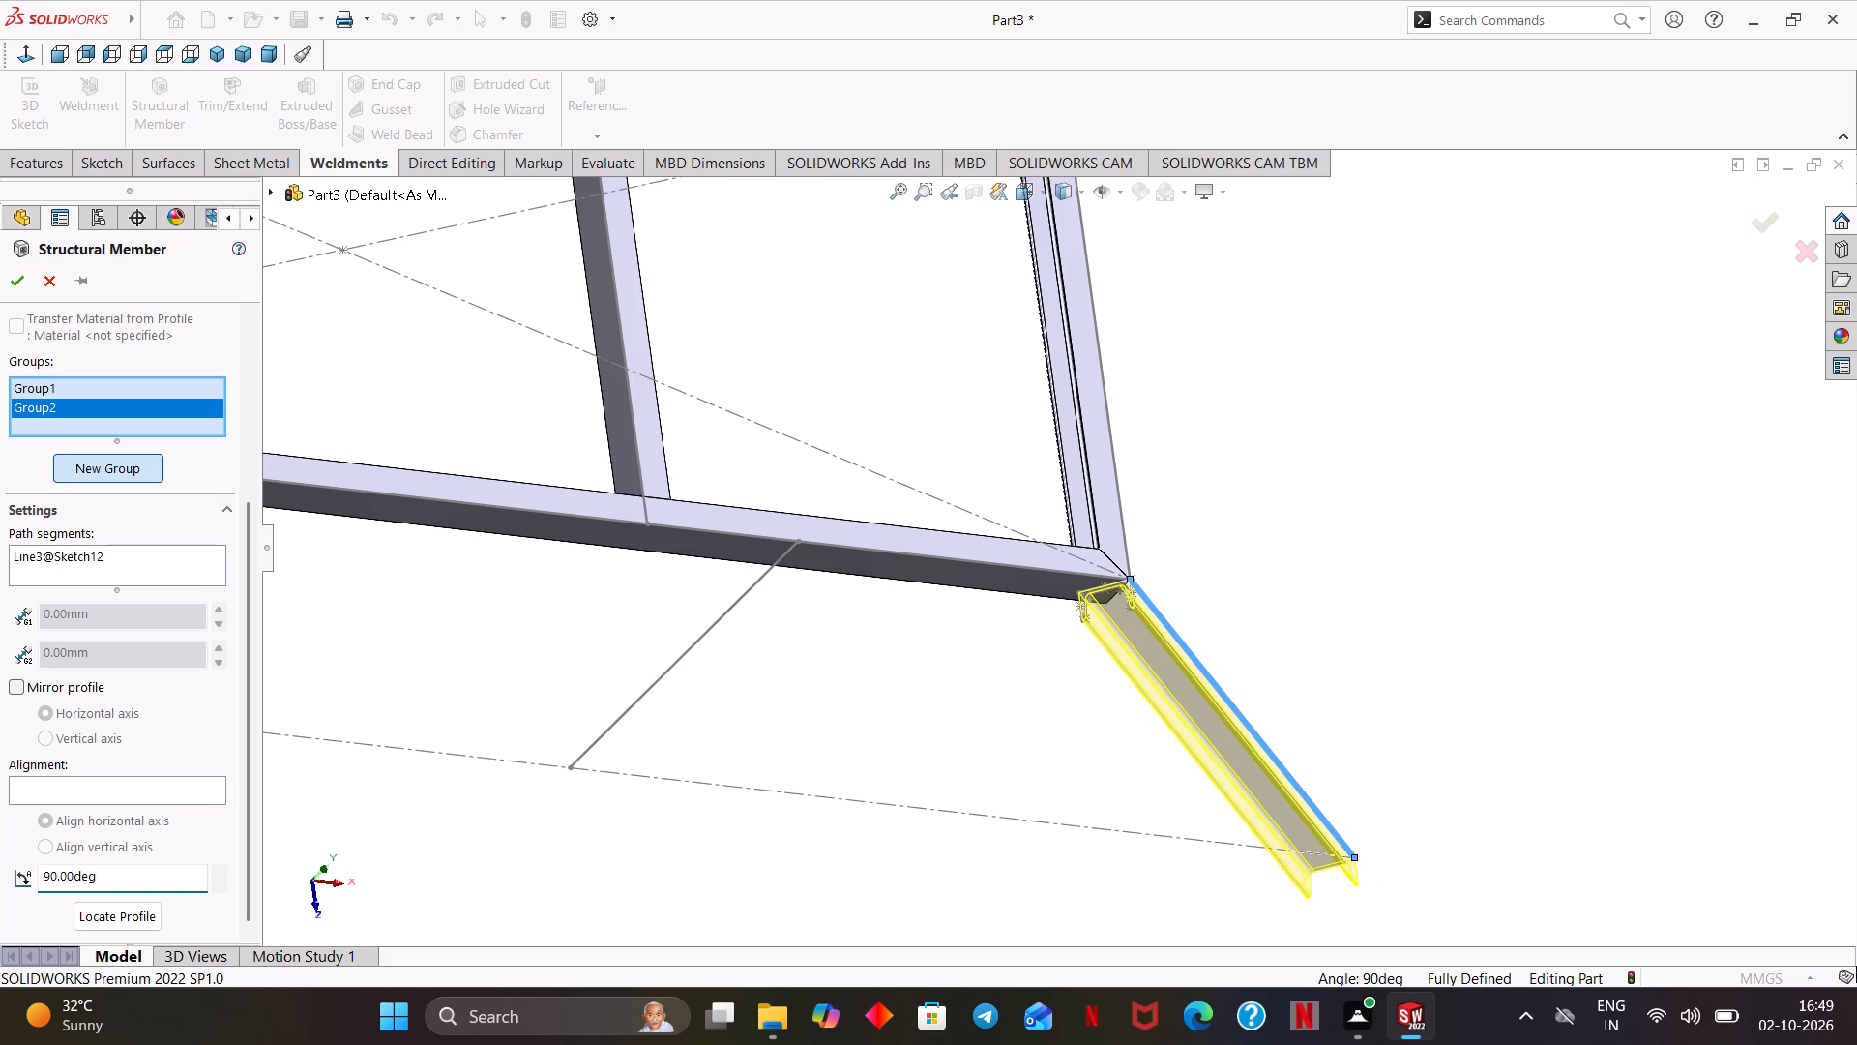
Relocate the right sloped leg's profile so the path passes through the outer tip corner of the flange nearest the path.
click(133, 919)
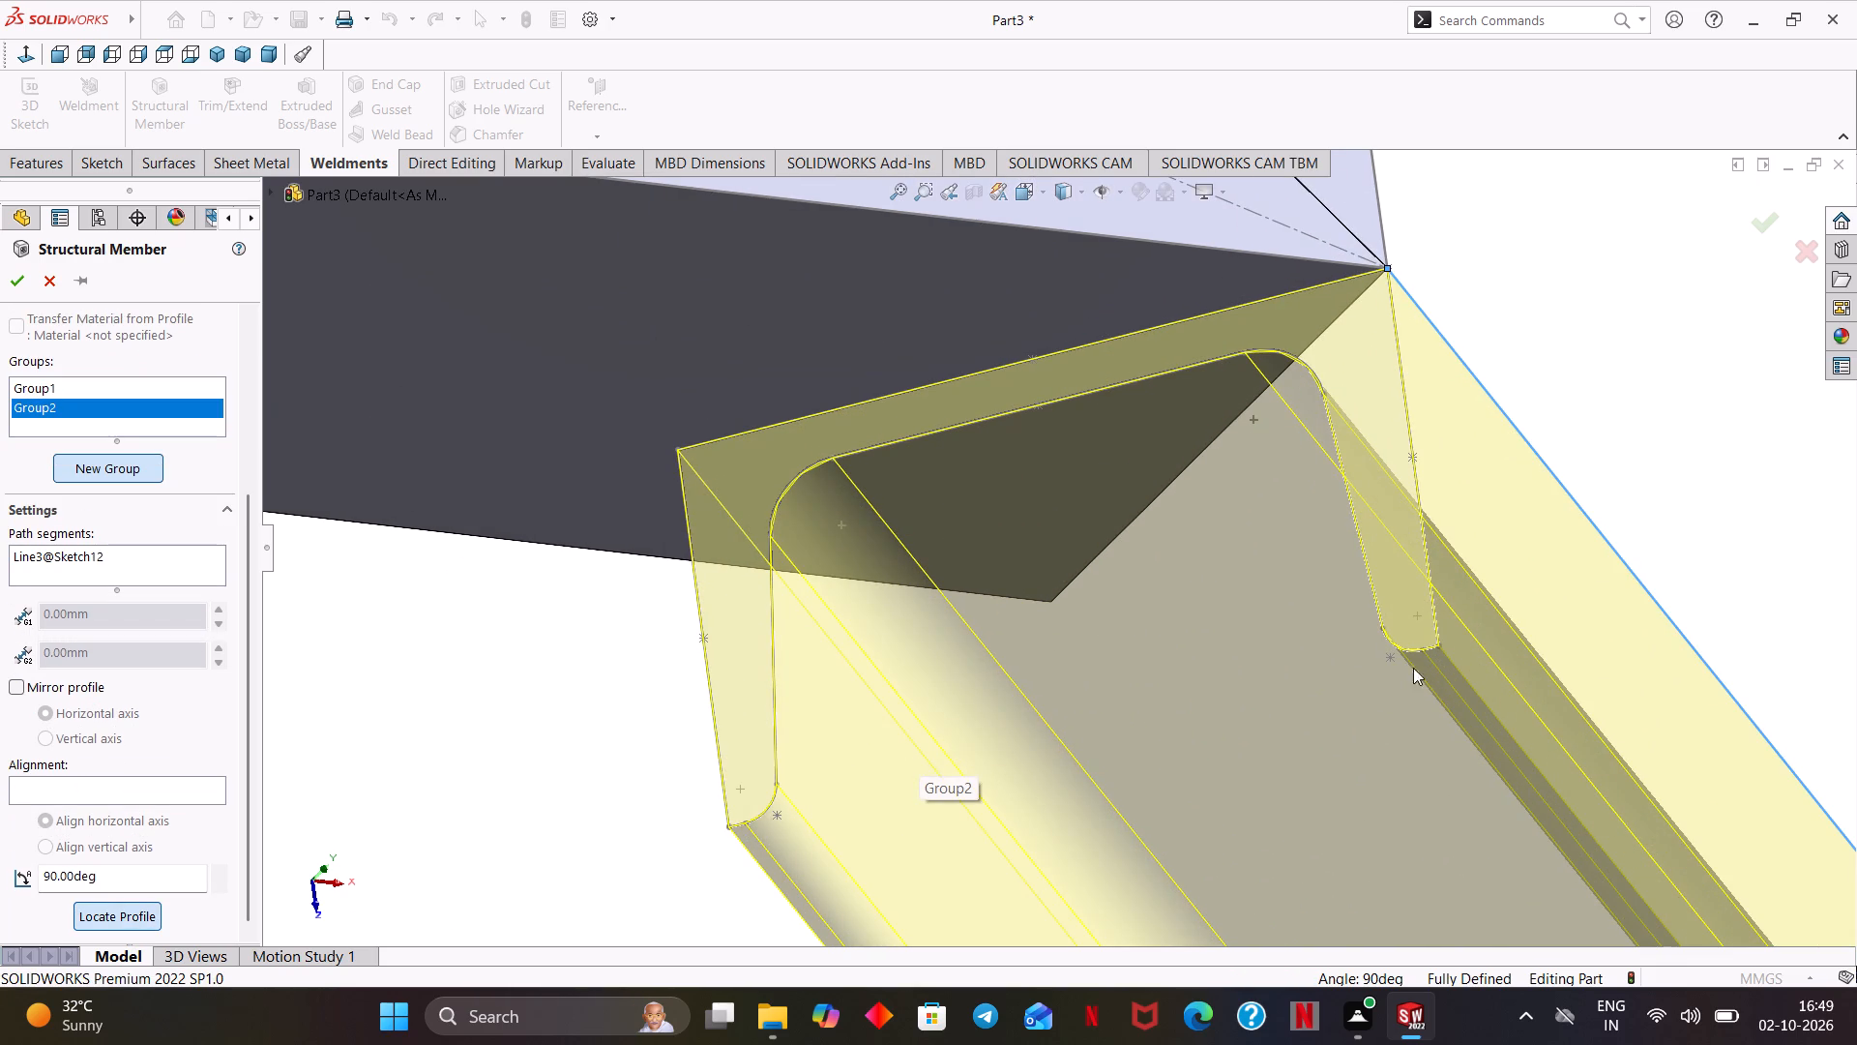
click(1435, 645)
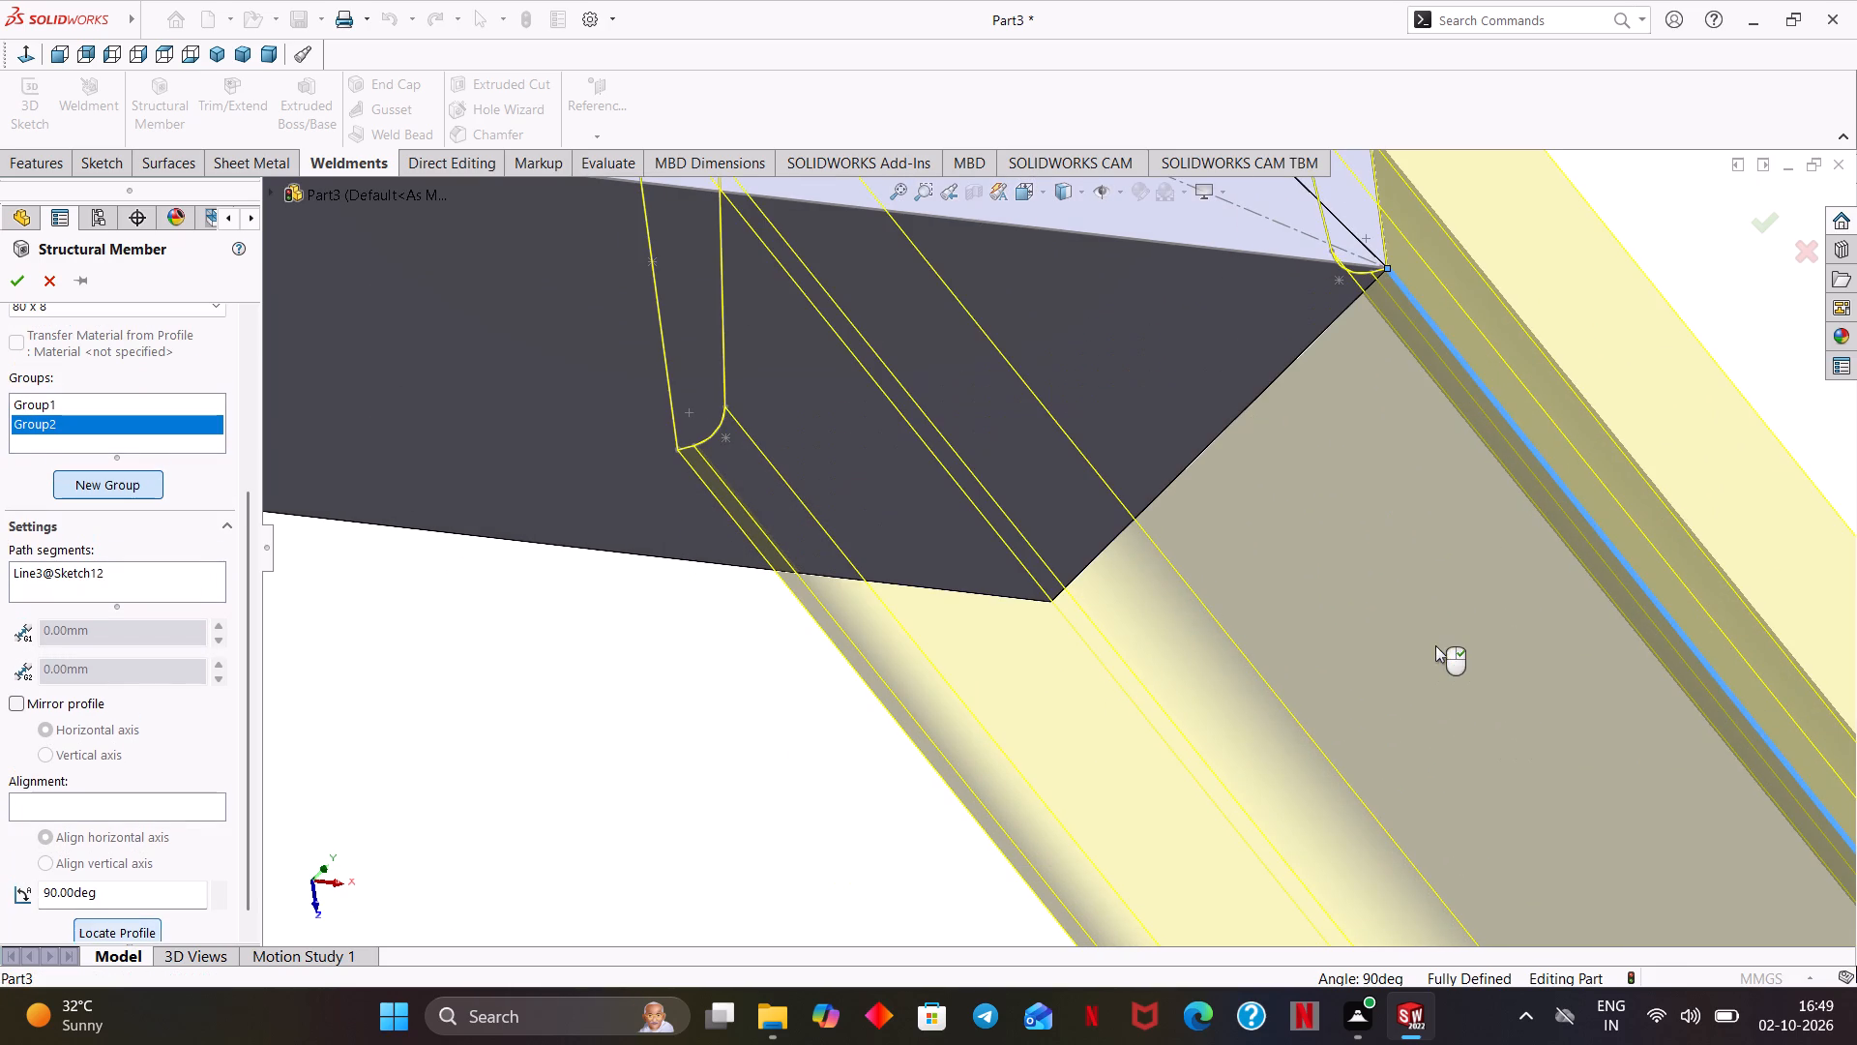
Add a third group to the structural member and select the two vertical leg lines as its path.
scroll(1173, 596, up, 2)
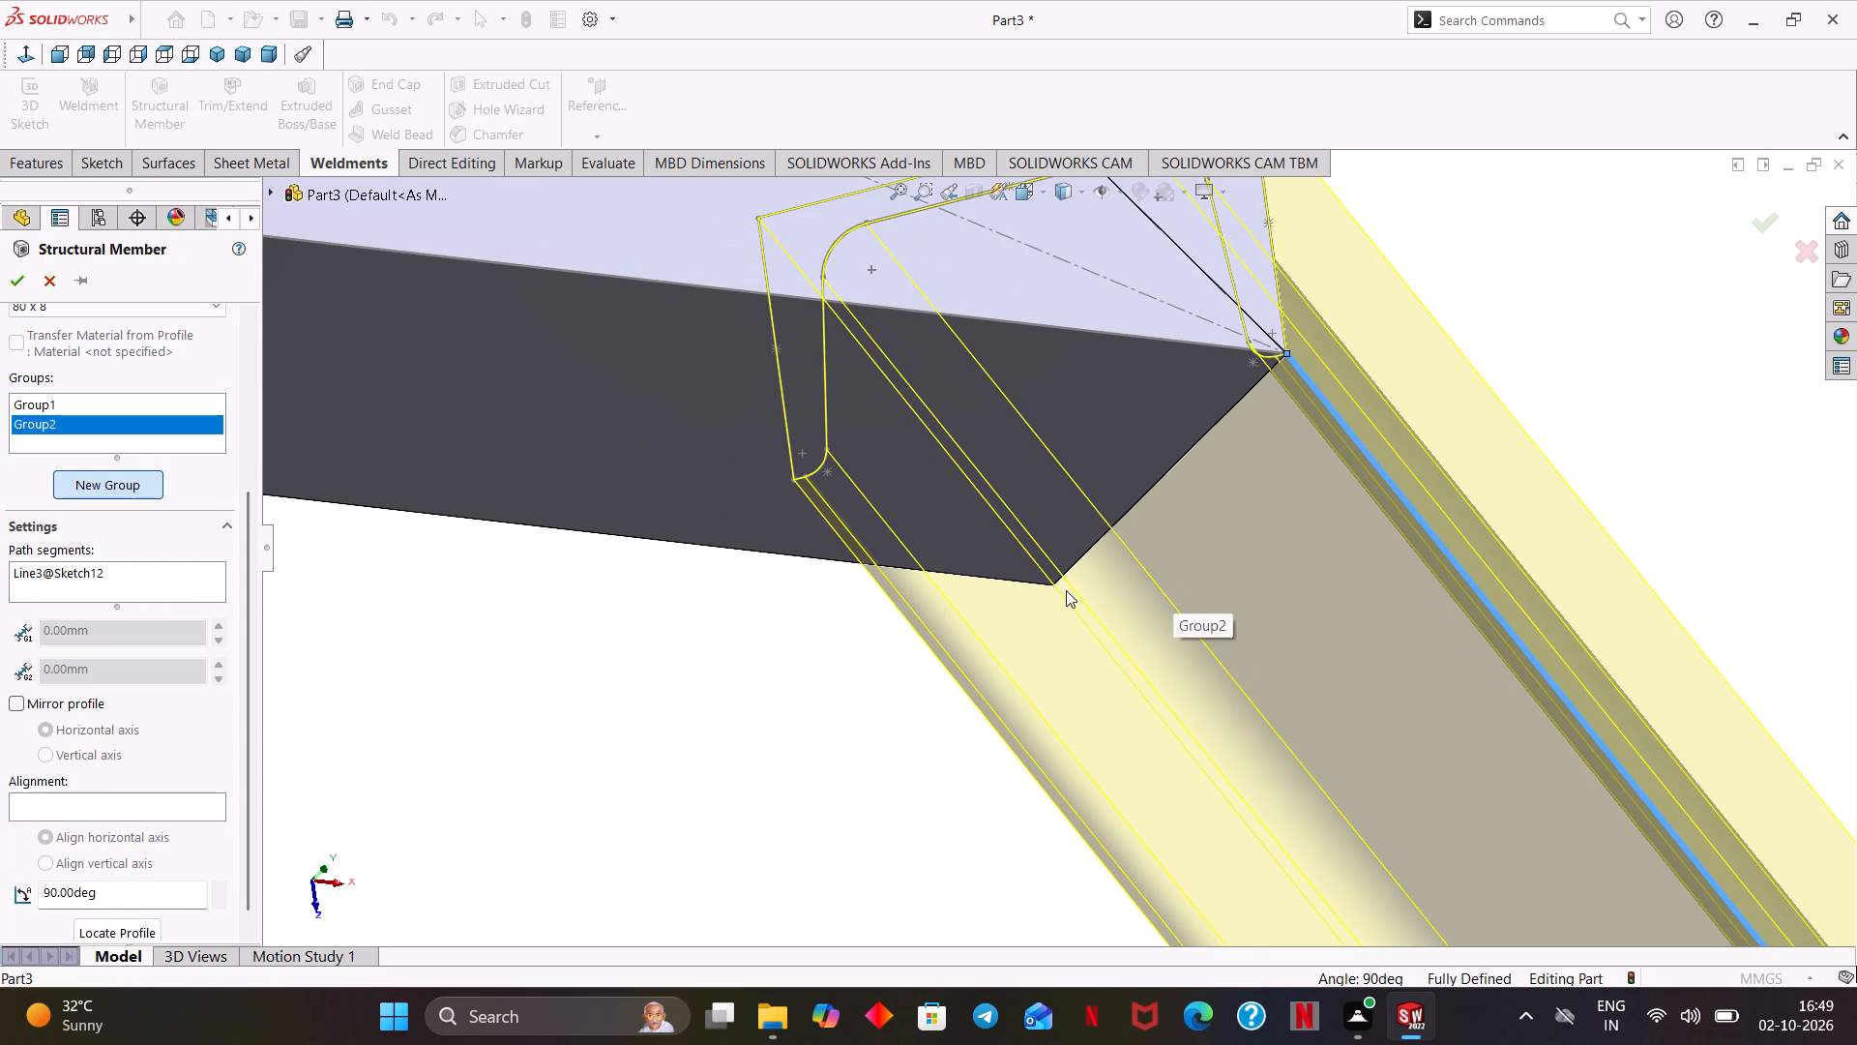
scroll(1020, 582, up, 3)
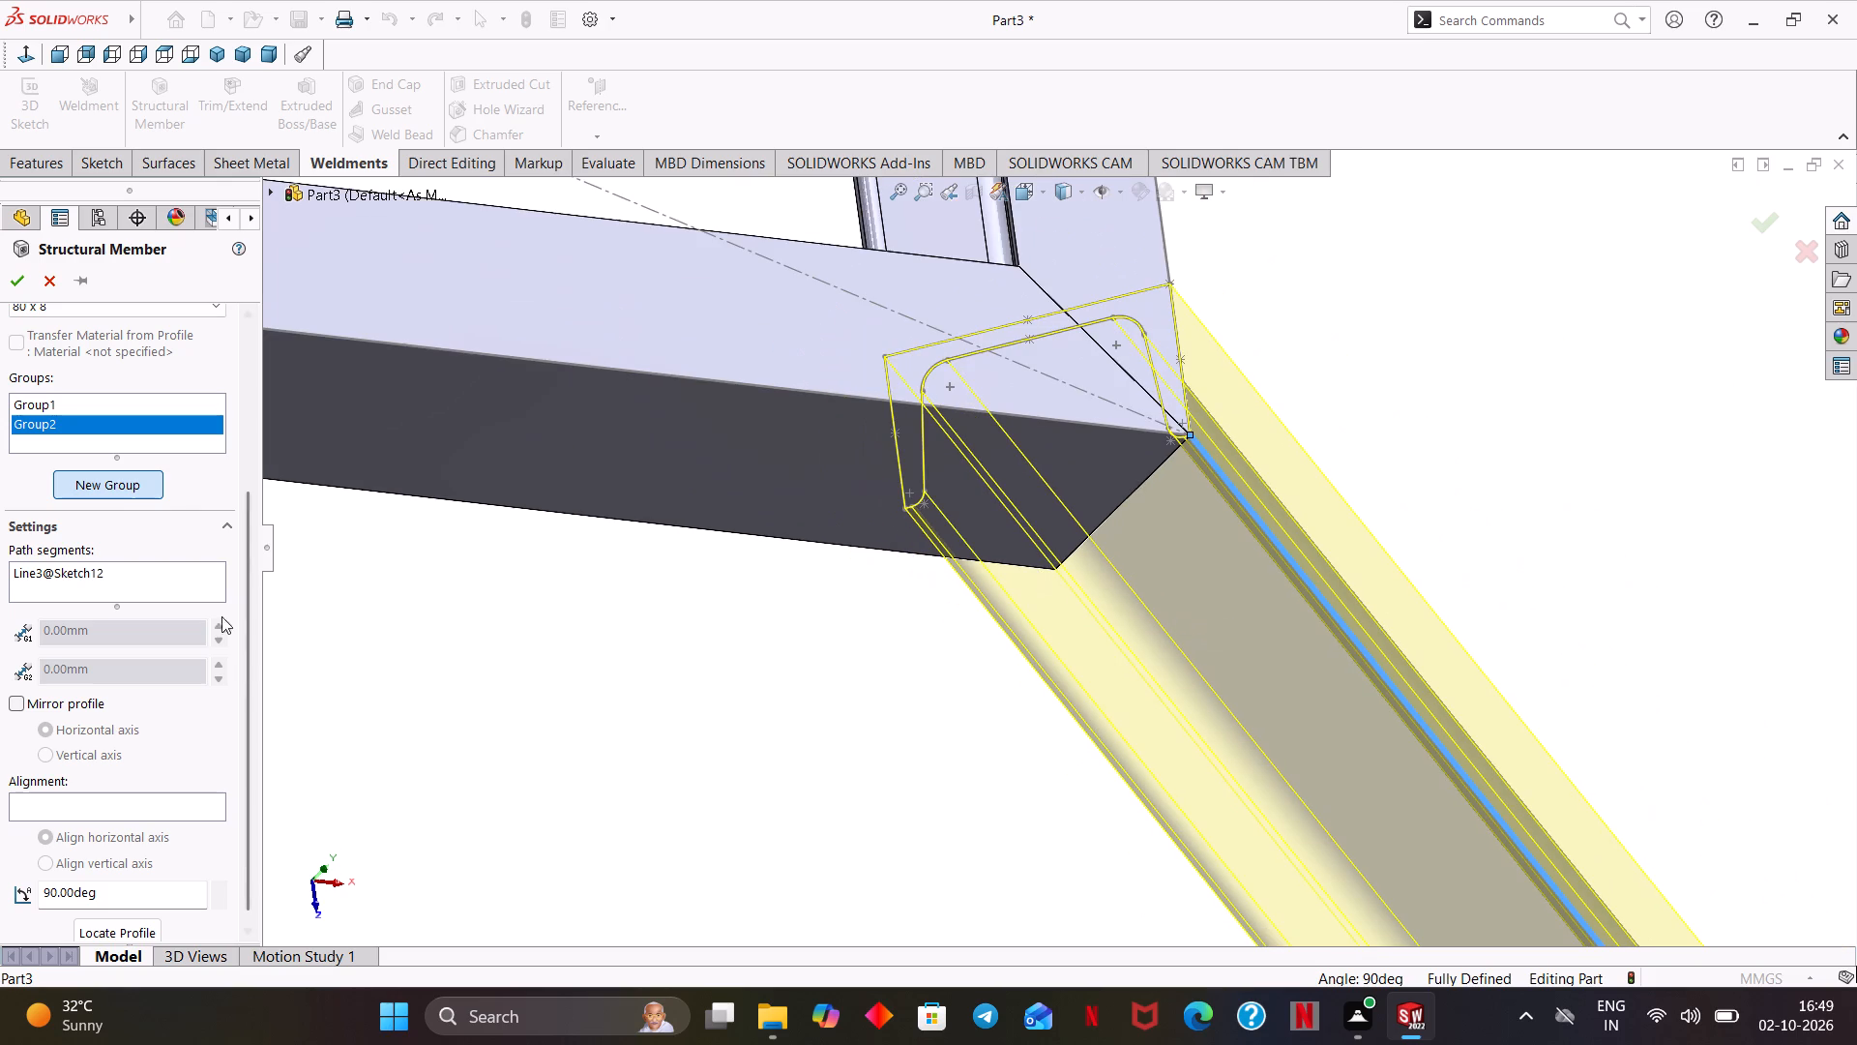
click(120, 484)
scroll(836, 561, up, 1)
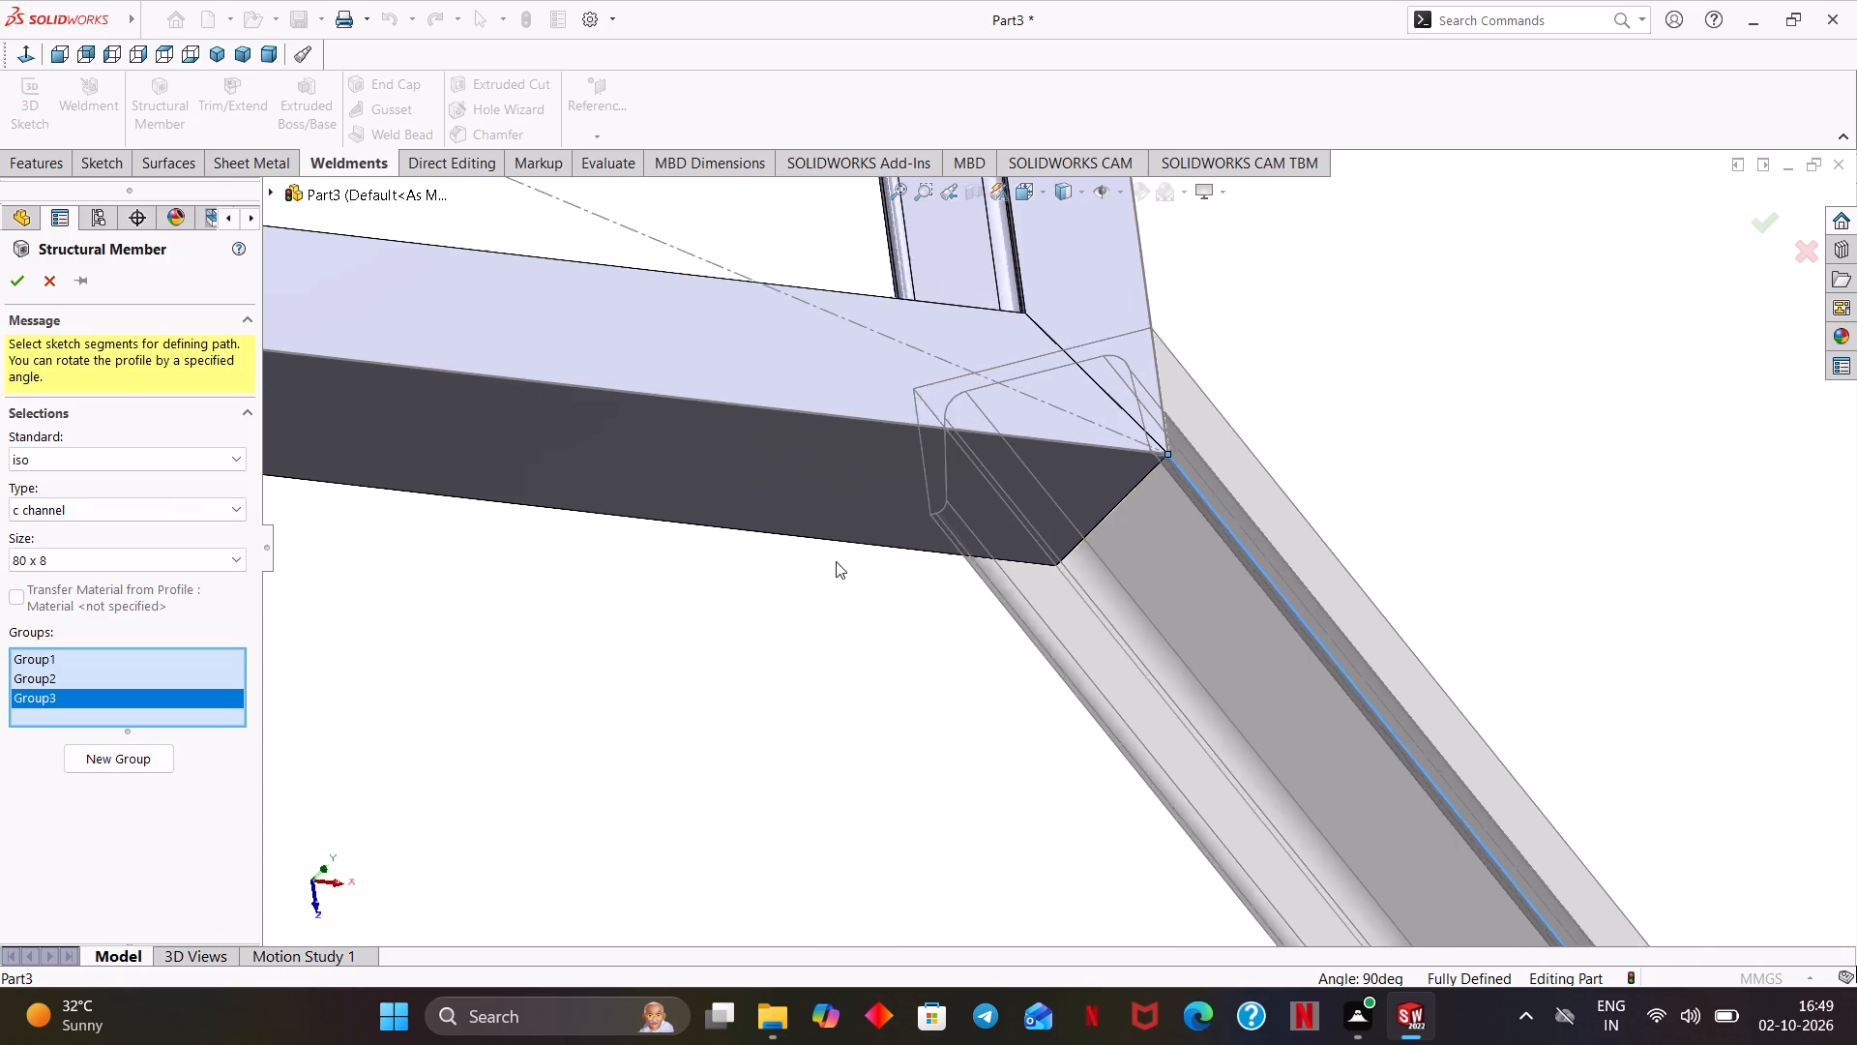
scroll(836, 561, up, 8)
scroll(909, 616, up, 2)
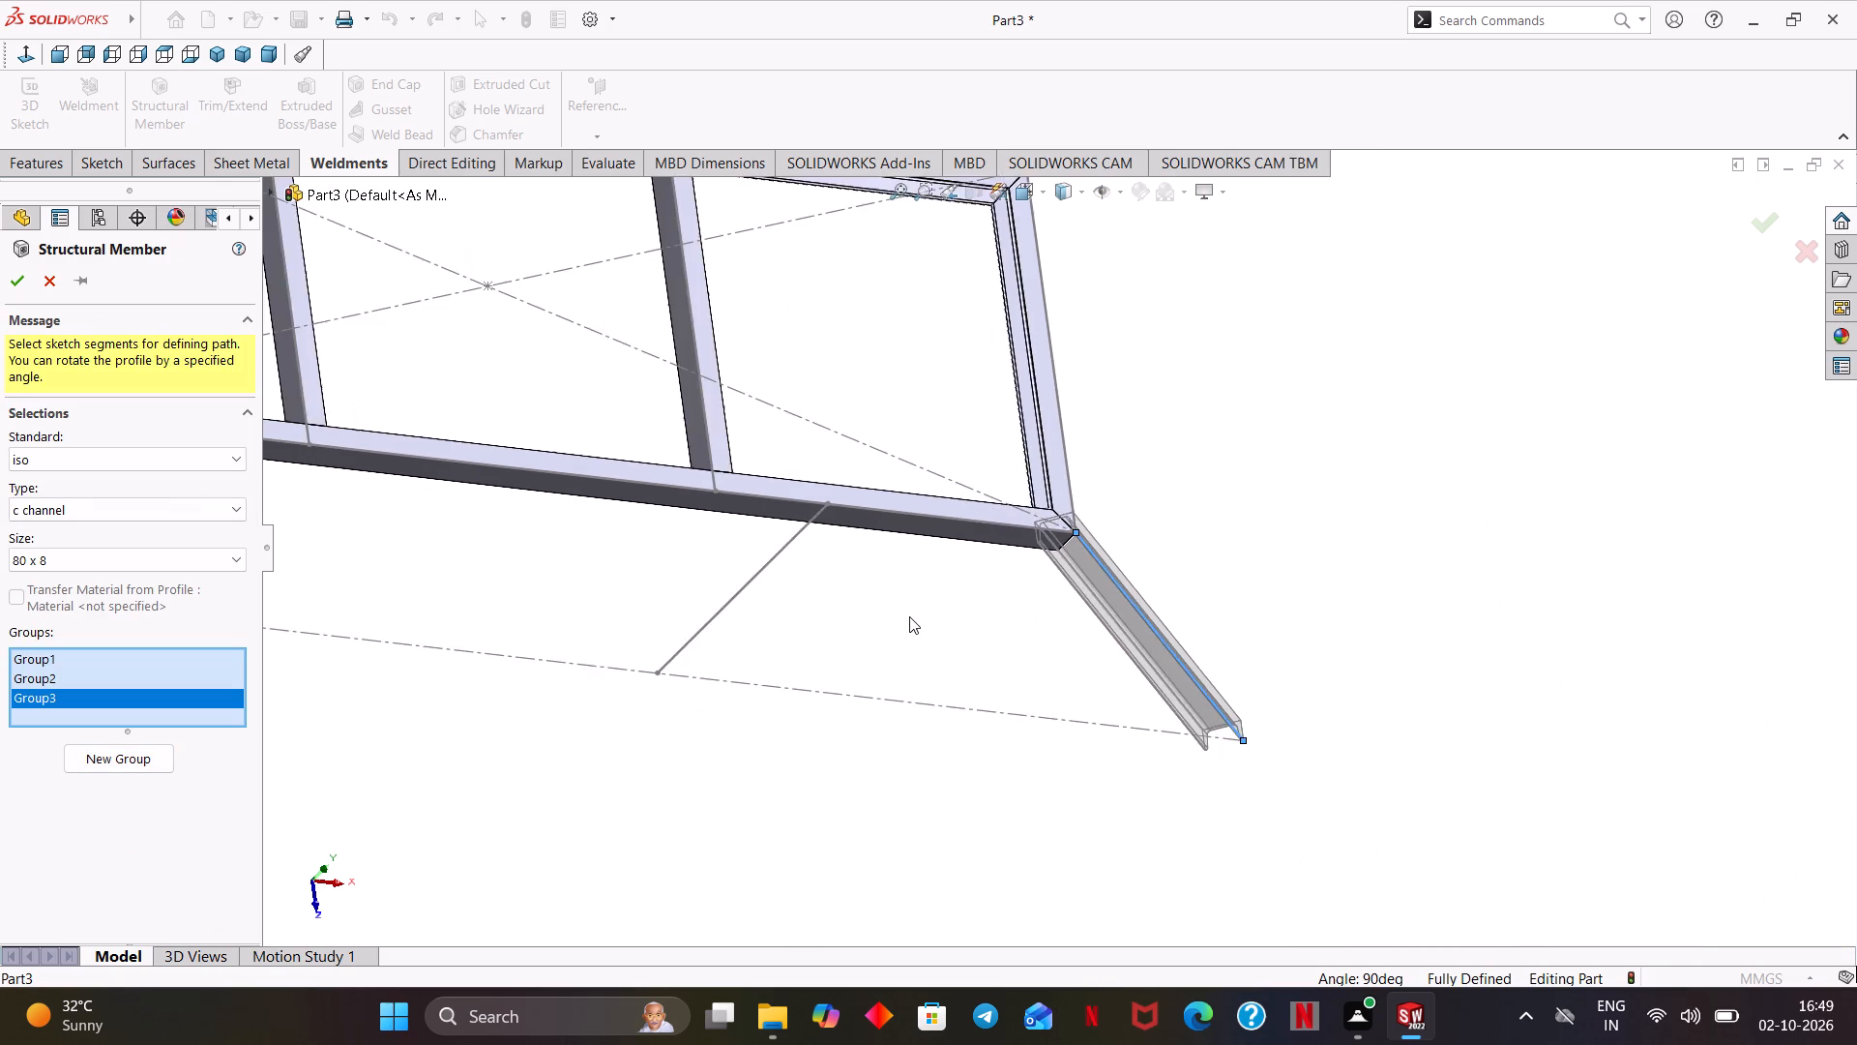
scroll(902, 615, up, 4)
ctrl+middle_drag(884, 627, 1055, 627)
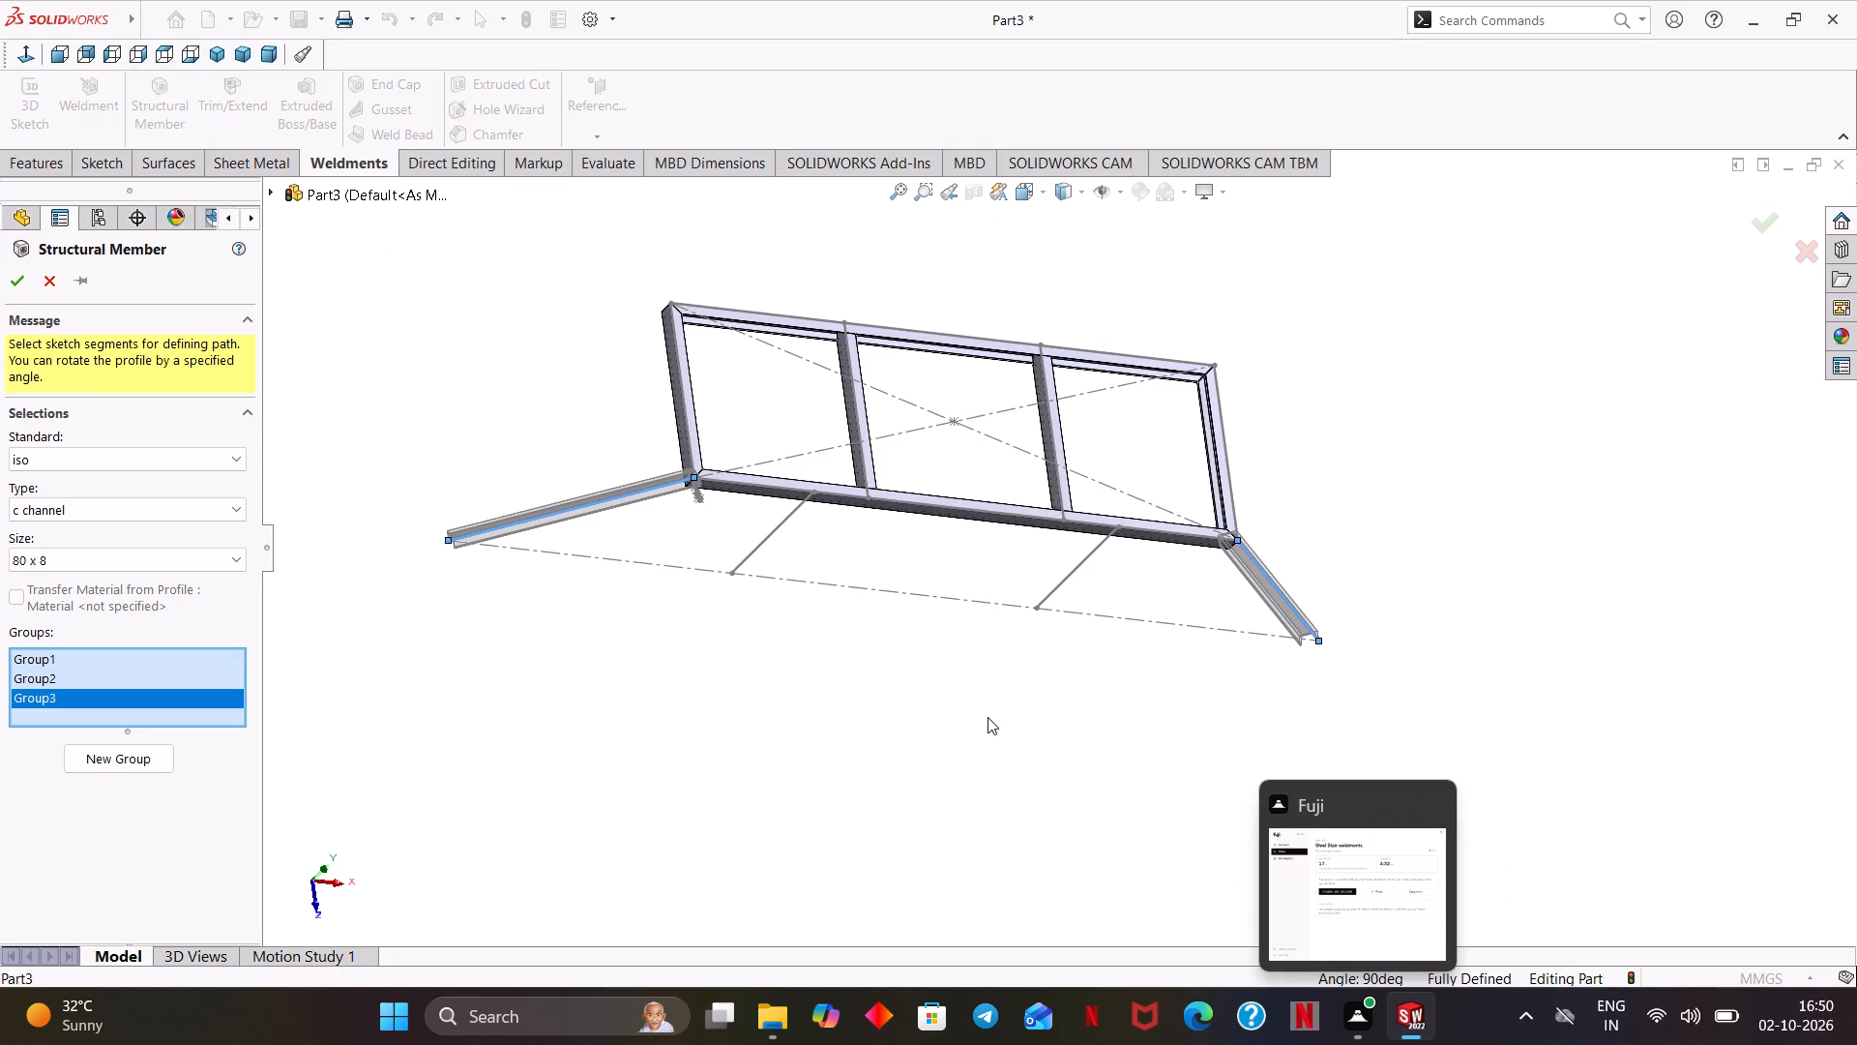
scroll(987, 717, down, 2)
middle_drag(831, 663, 848, 787)
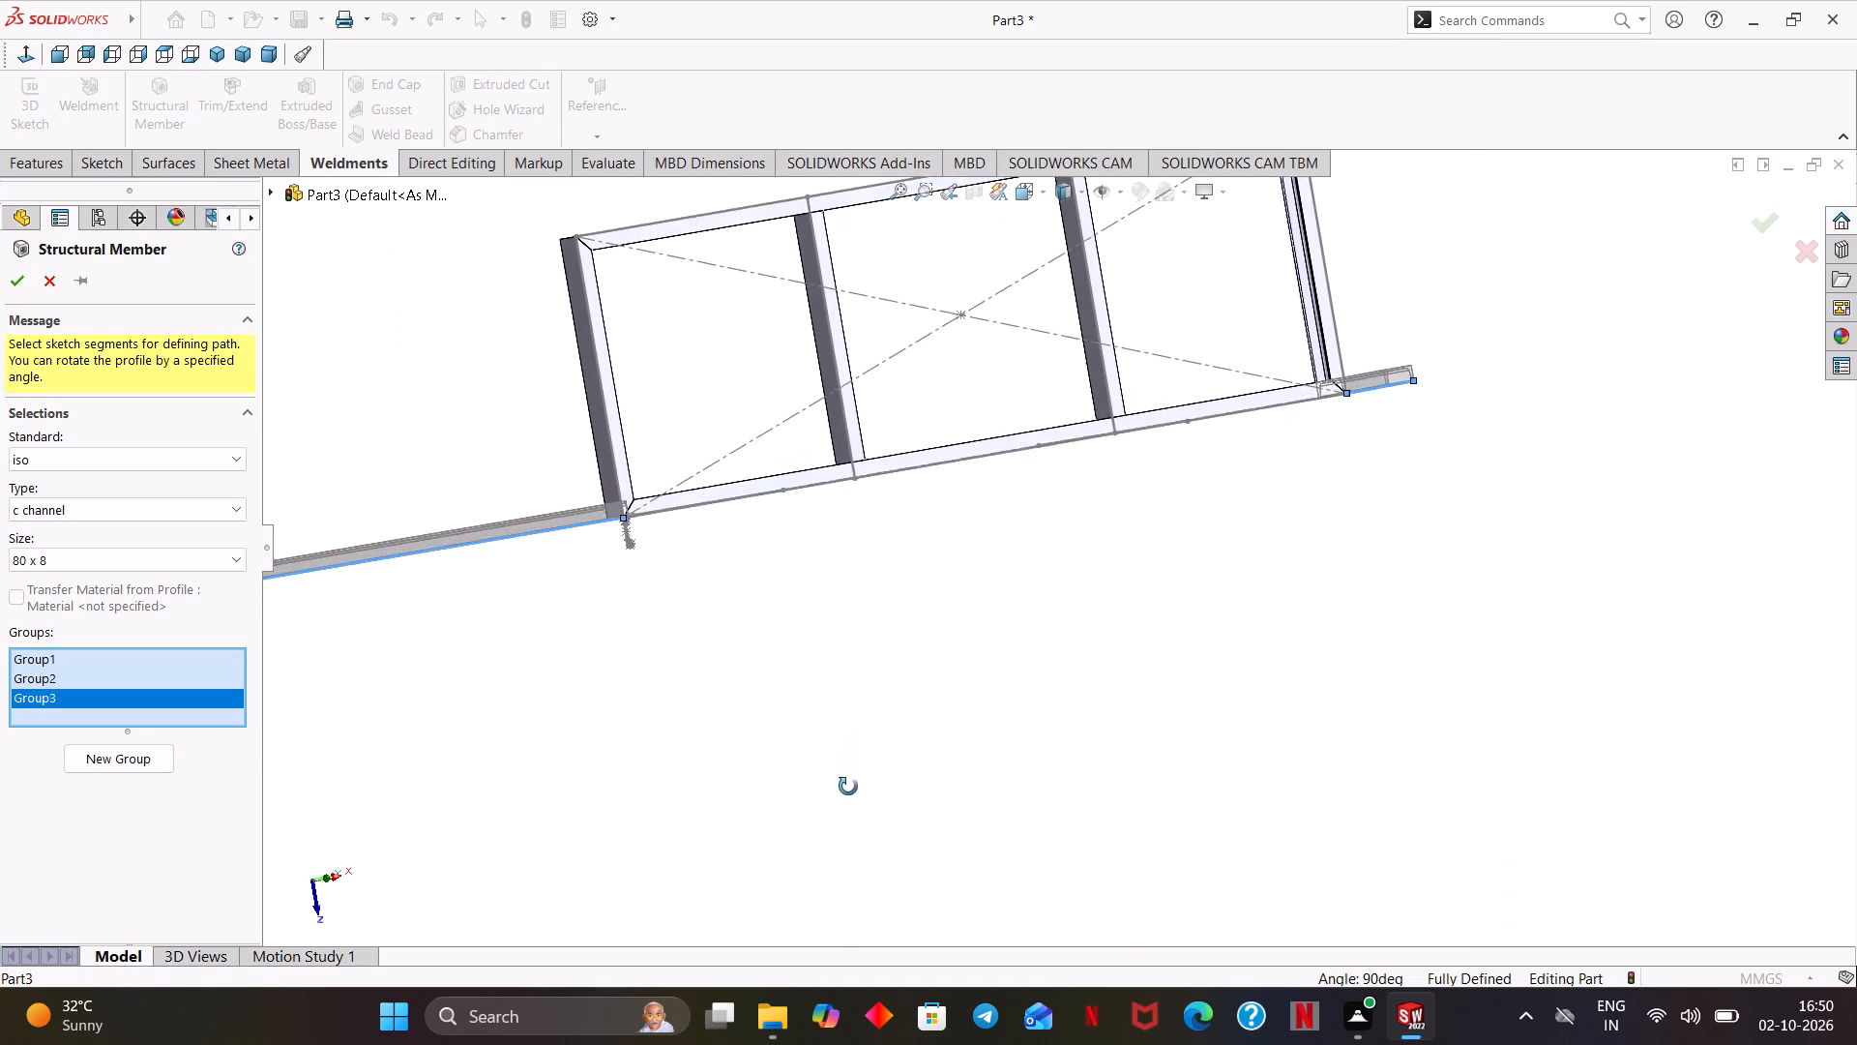
middle_drag(848, 787, 748, 403)
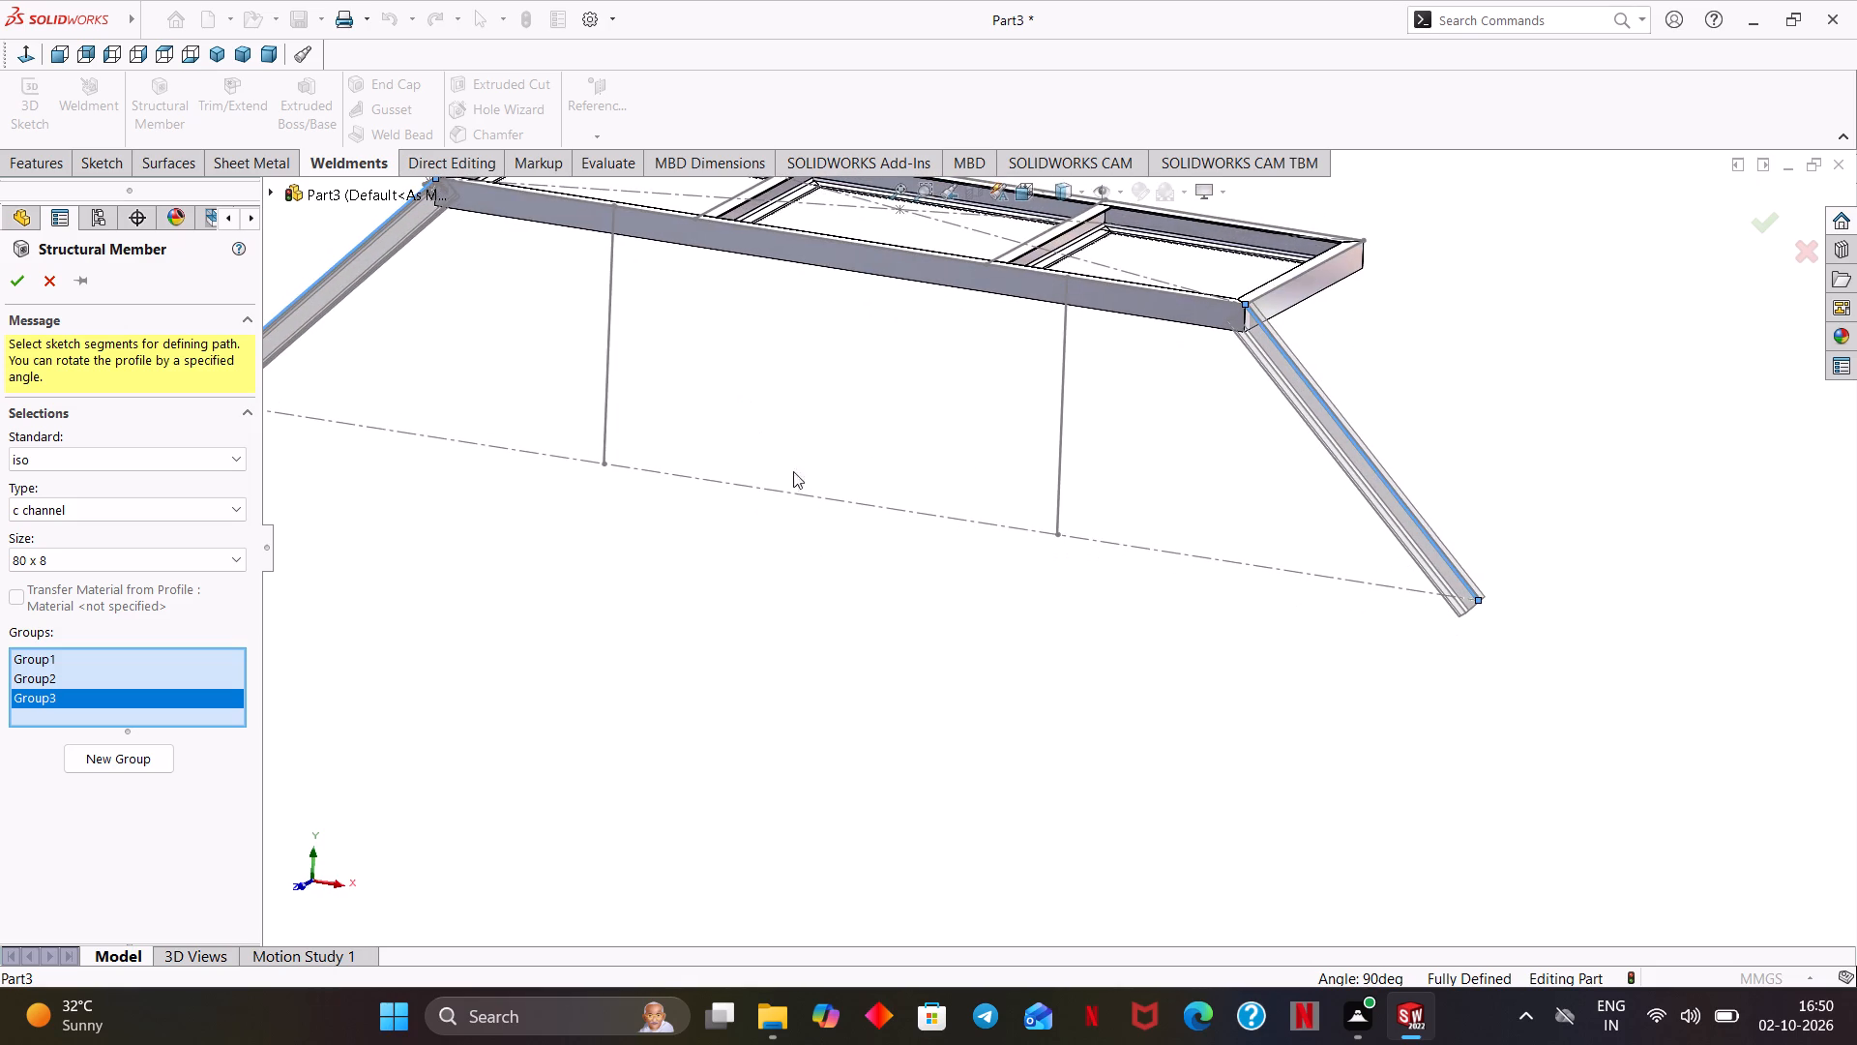
ctrl+middle_drag(646, 647, 844, 715)
middle_drag(844, 715, 813, 731)
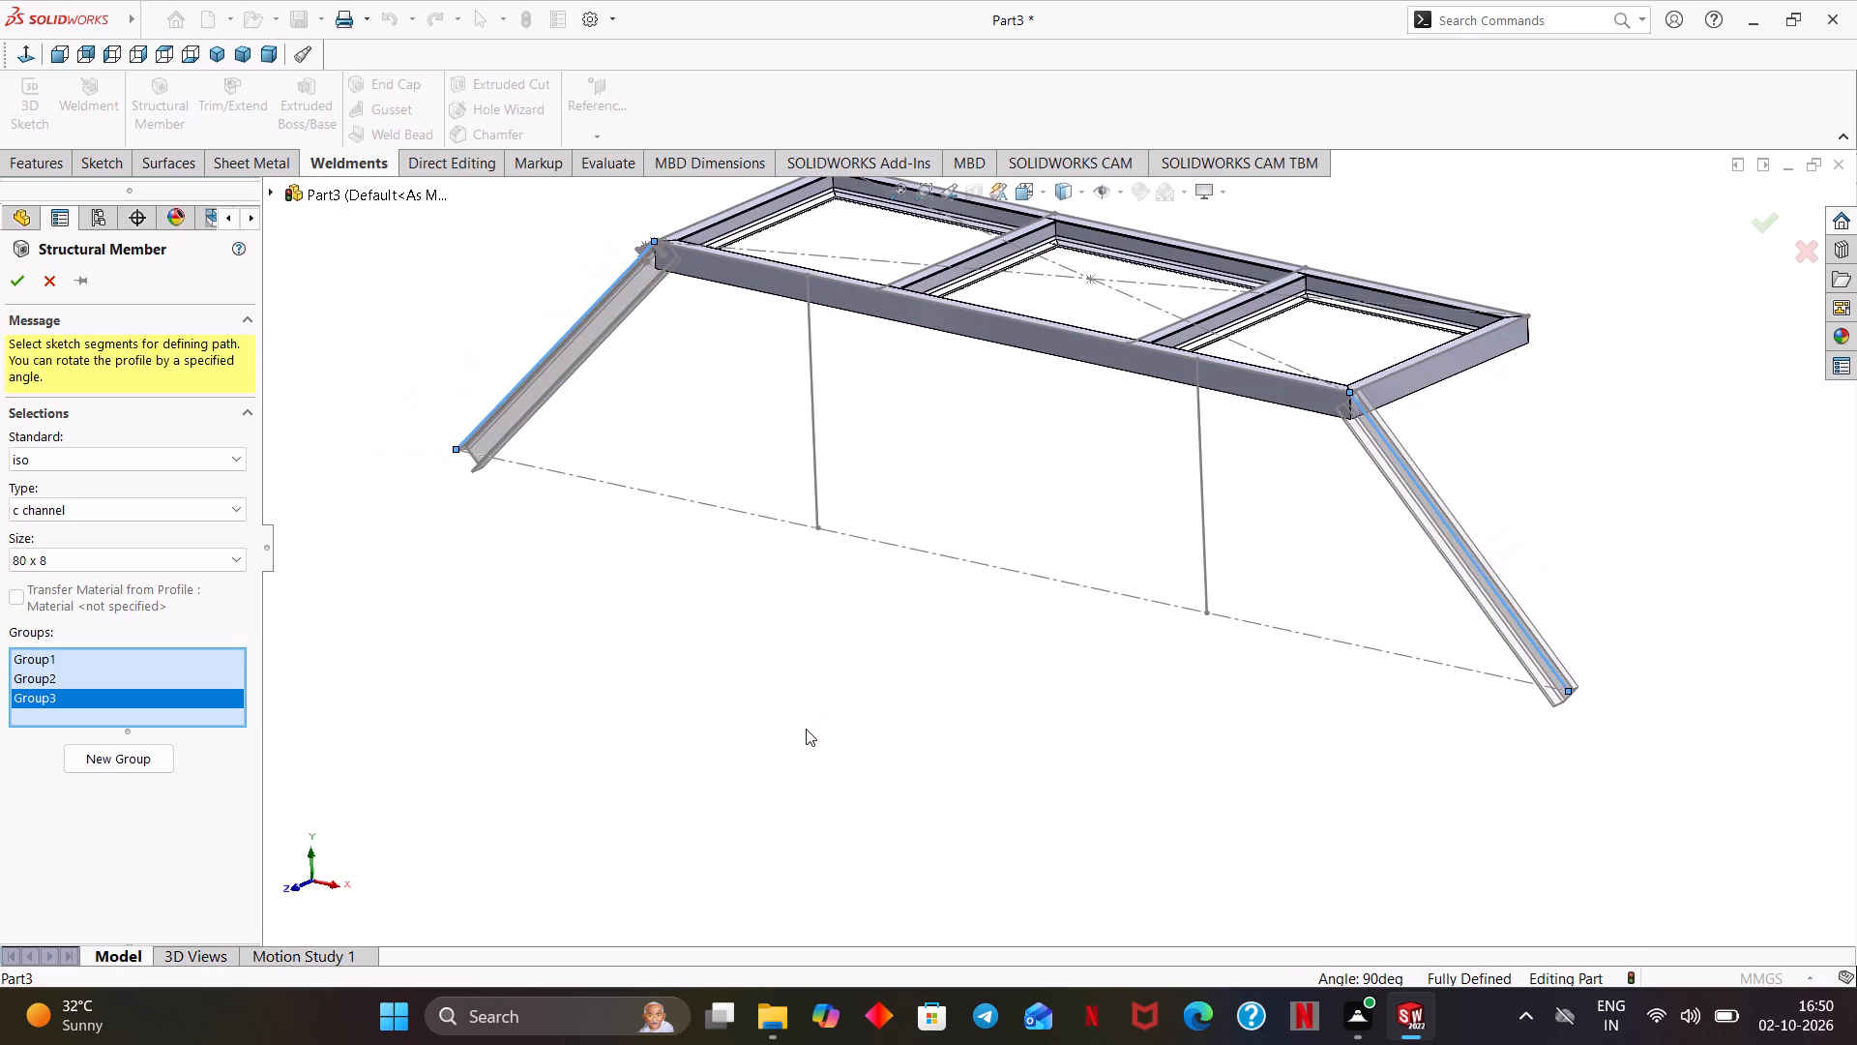
scroll(840, 585, down, 2)
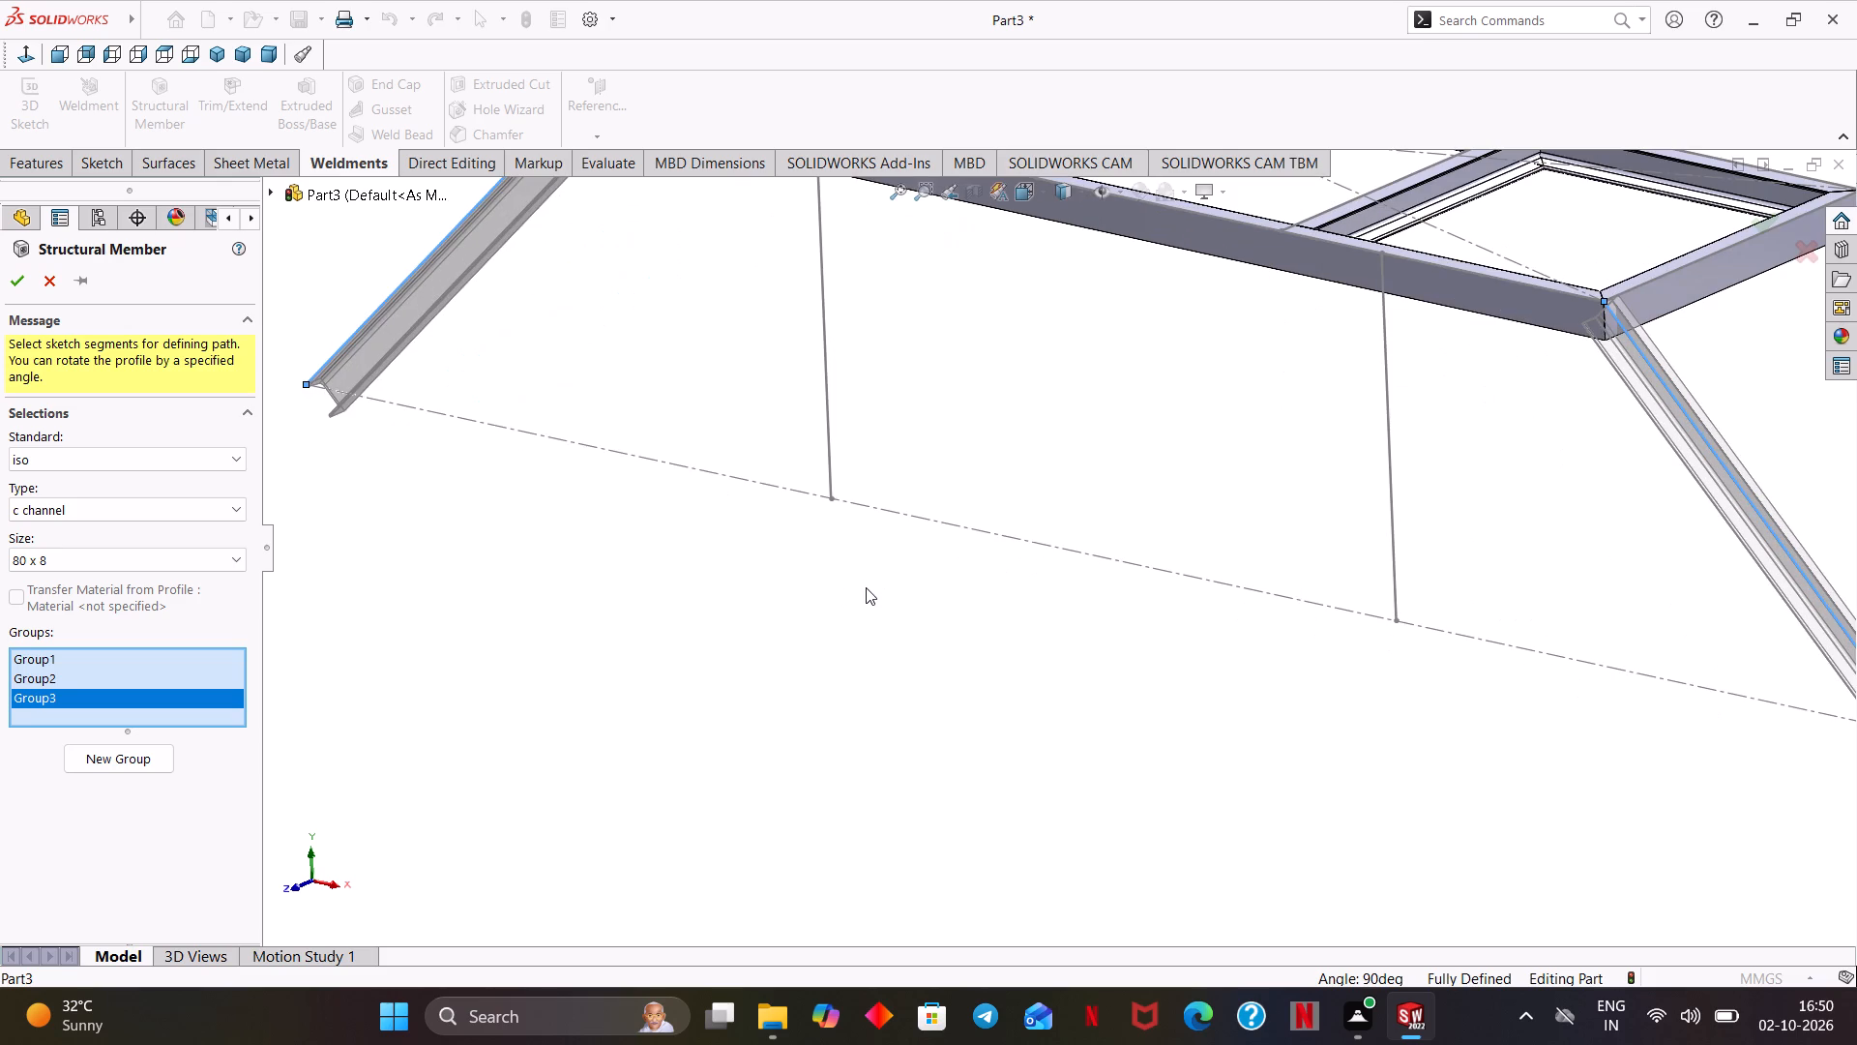
ctrl+middle_drag(866, 587, 798, 679)
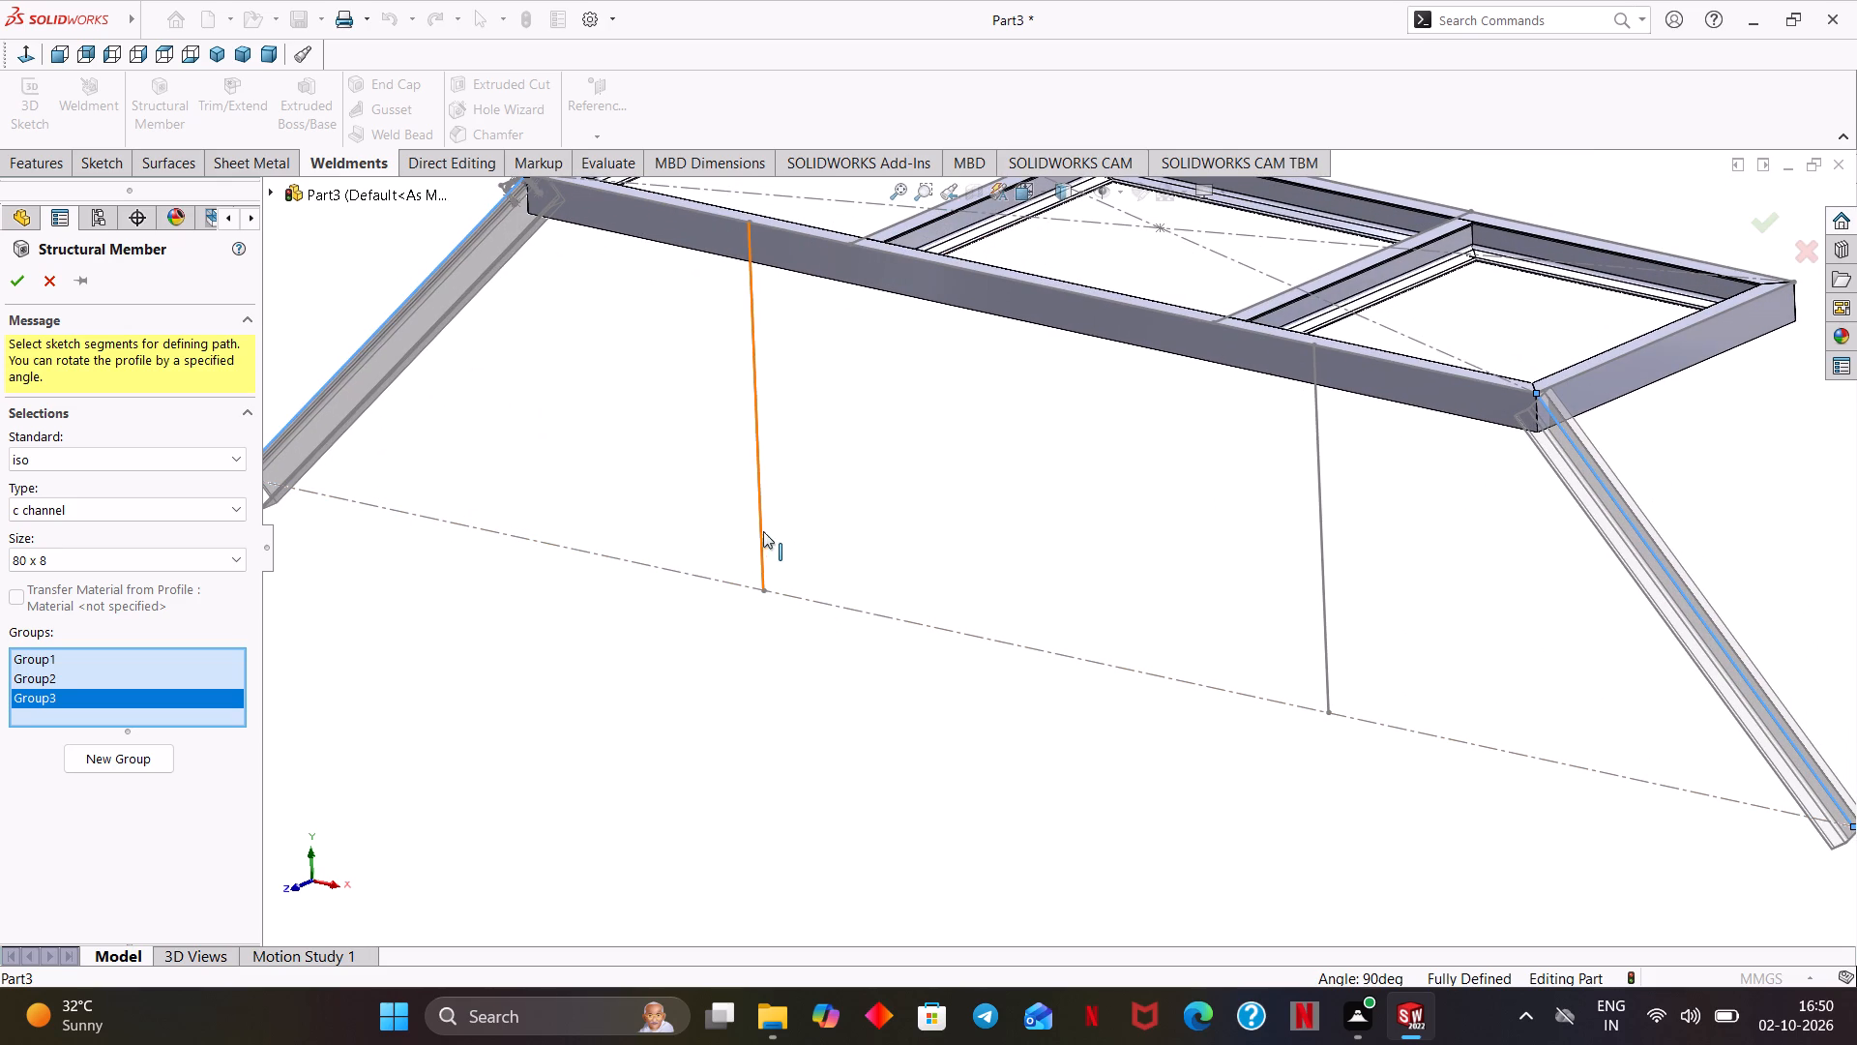
click(758, 533)
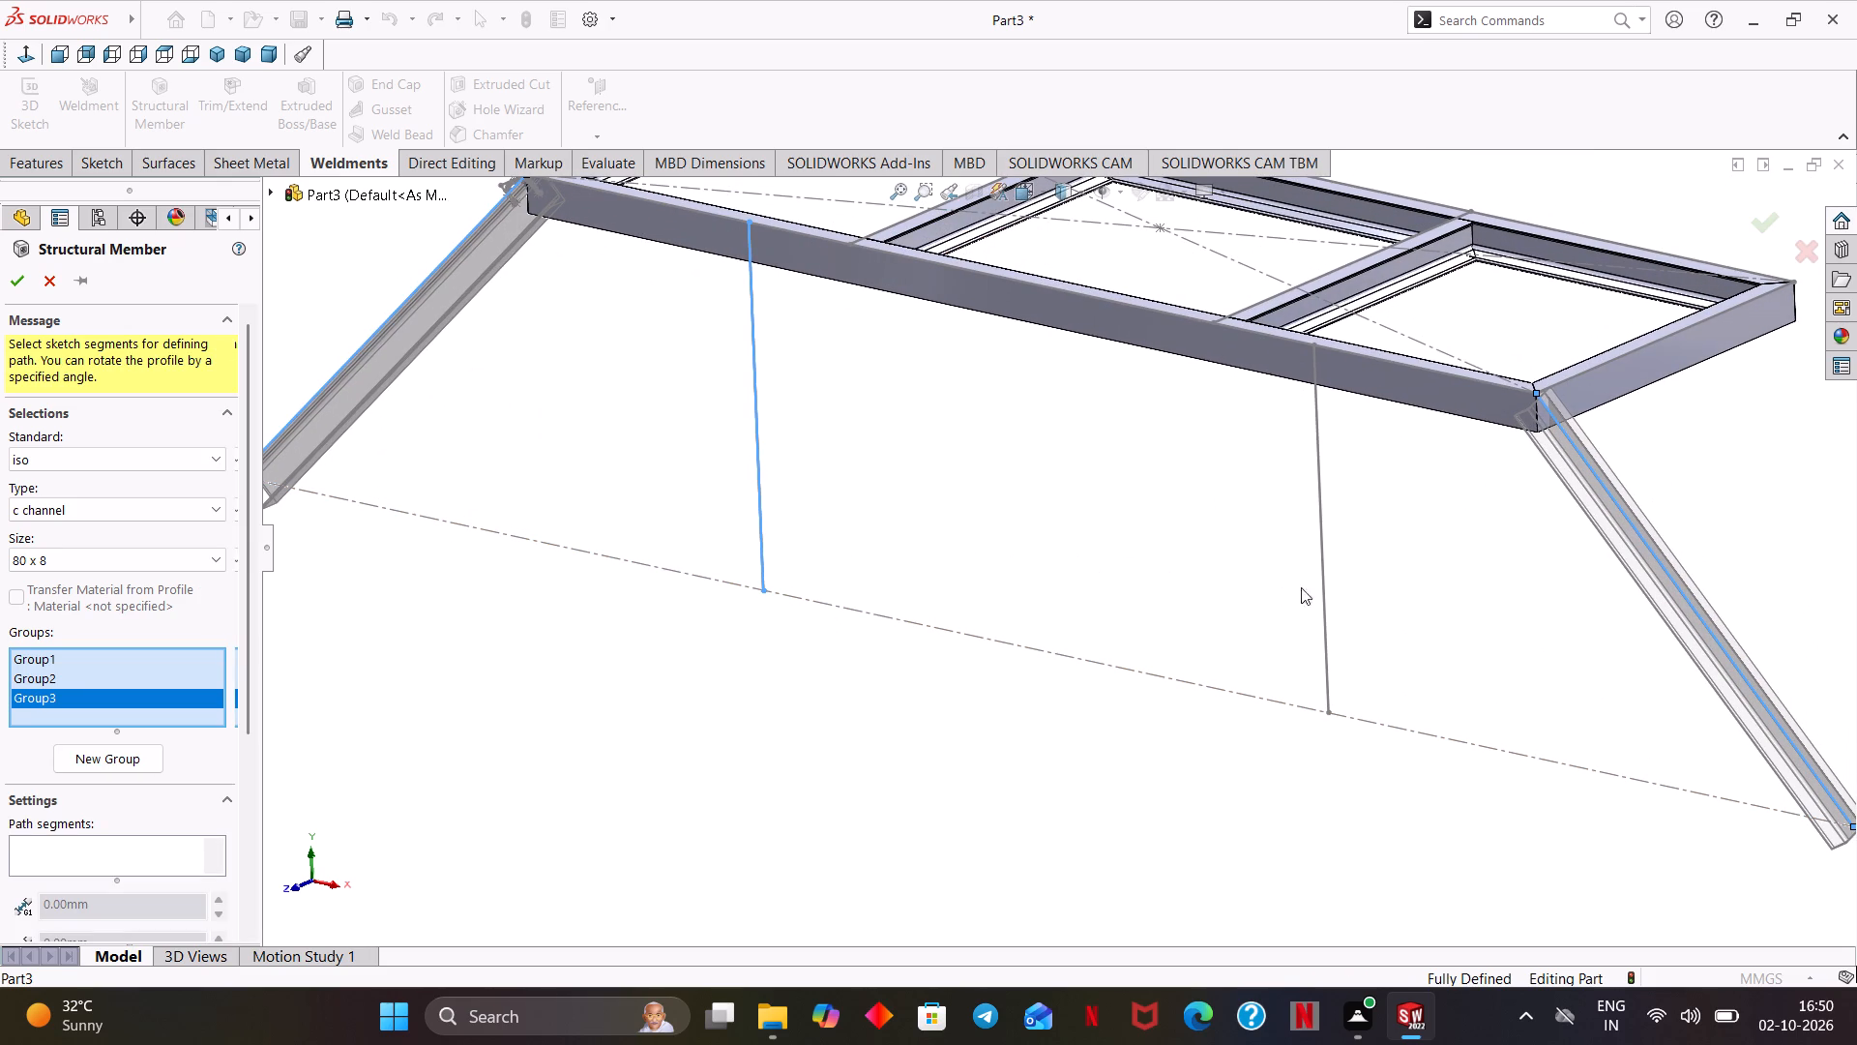
click(1327, 587)
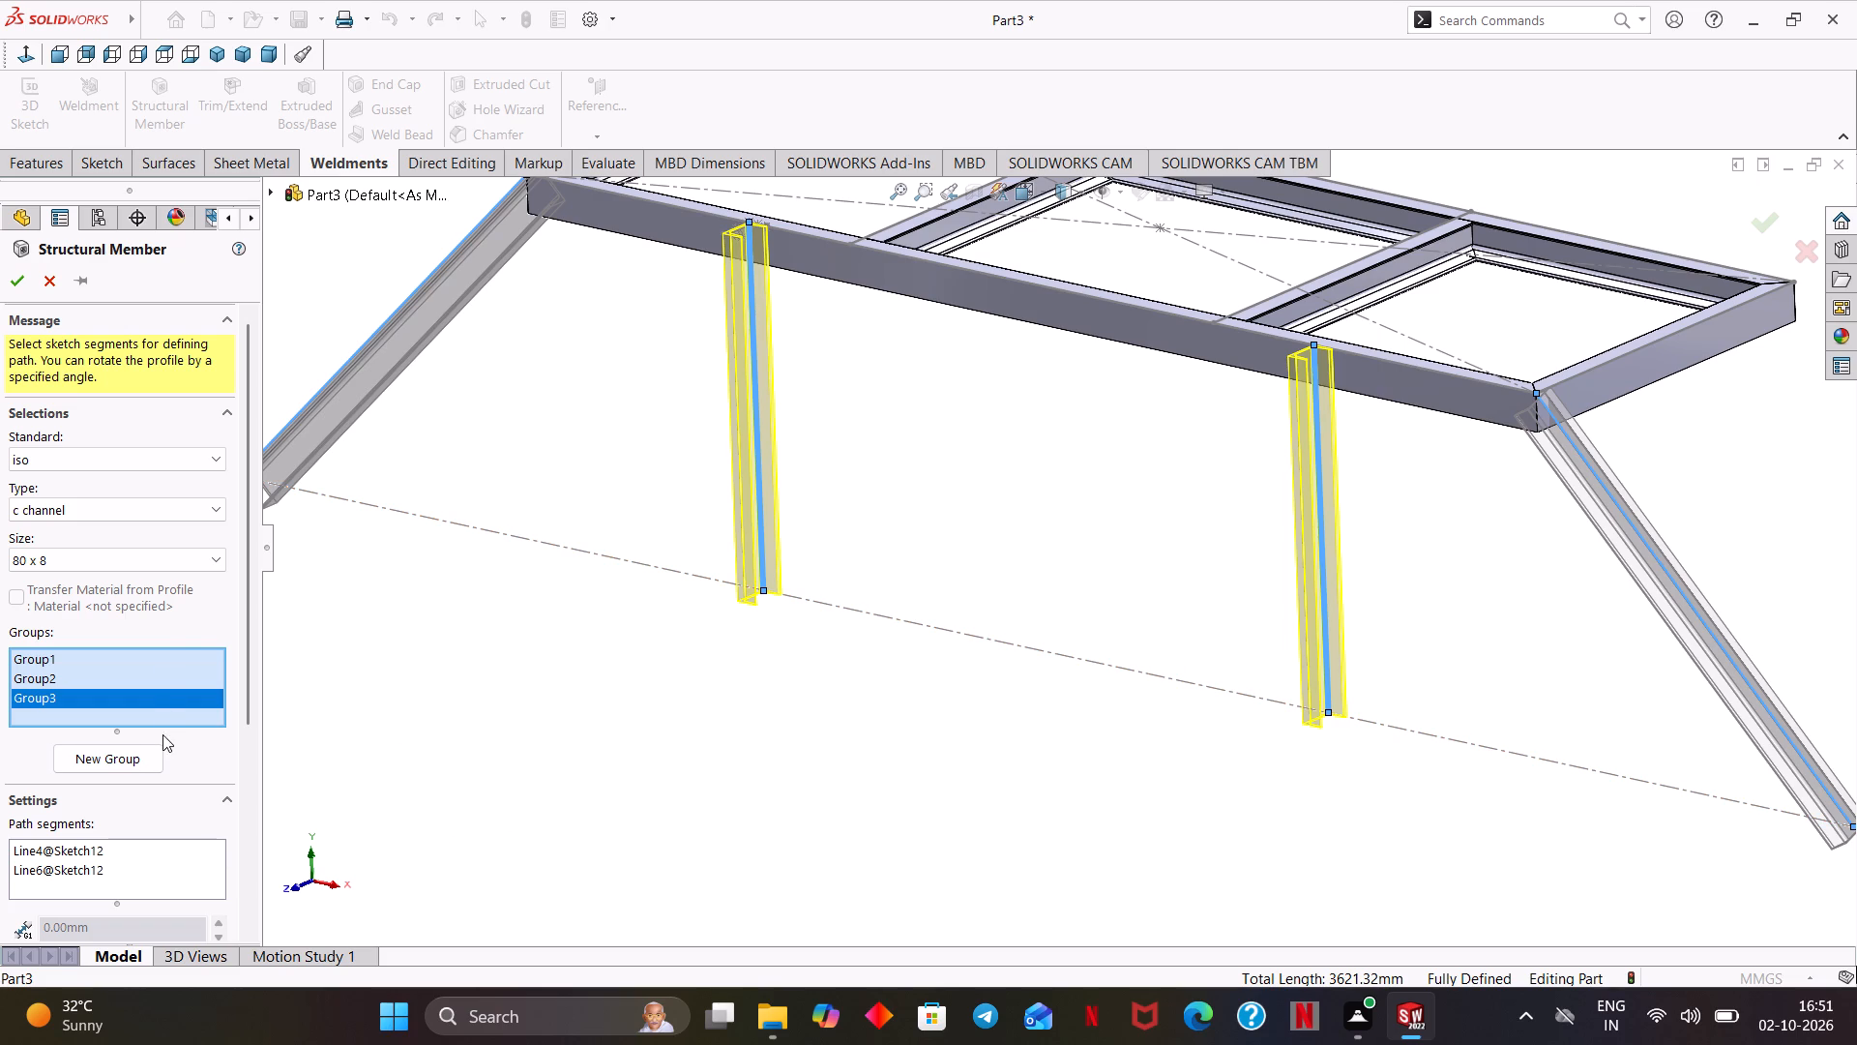
Set the vertical legs' profile rotation angle to 90°.
drag(240, 589, 241, 794)
drag(115, 874, 24, 878)
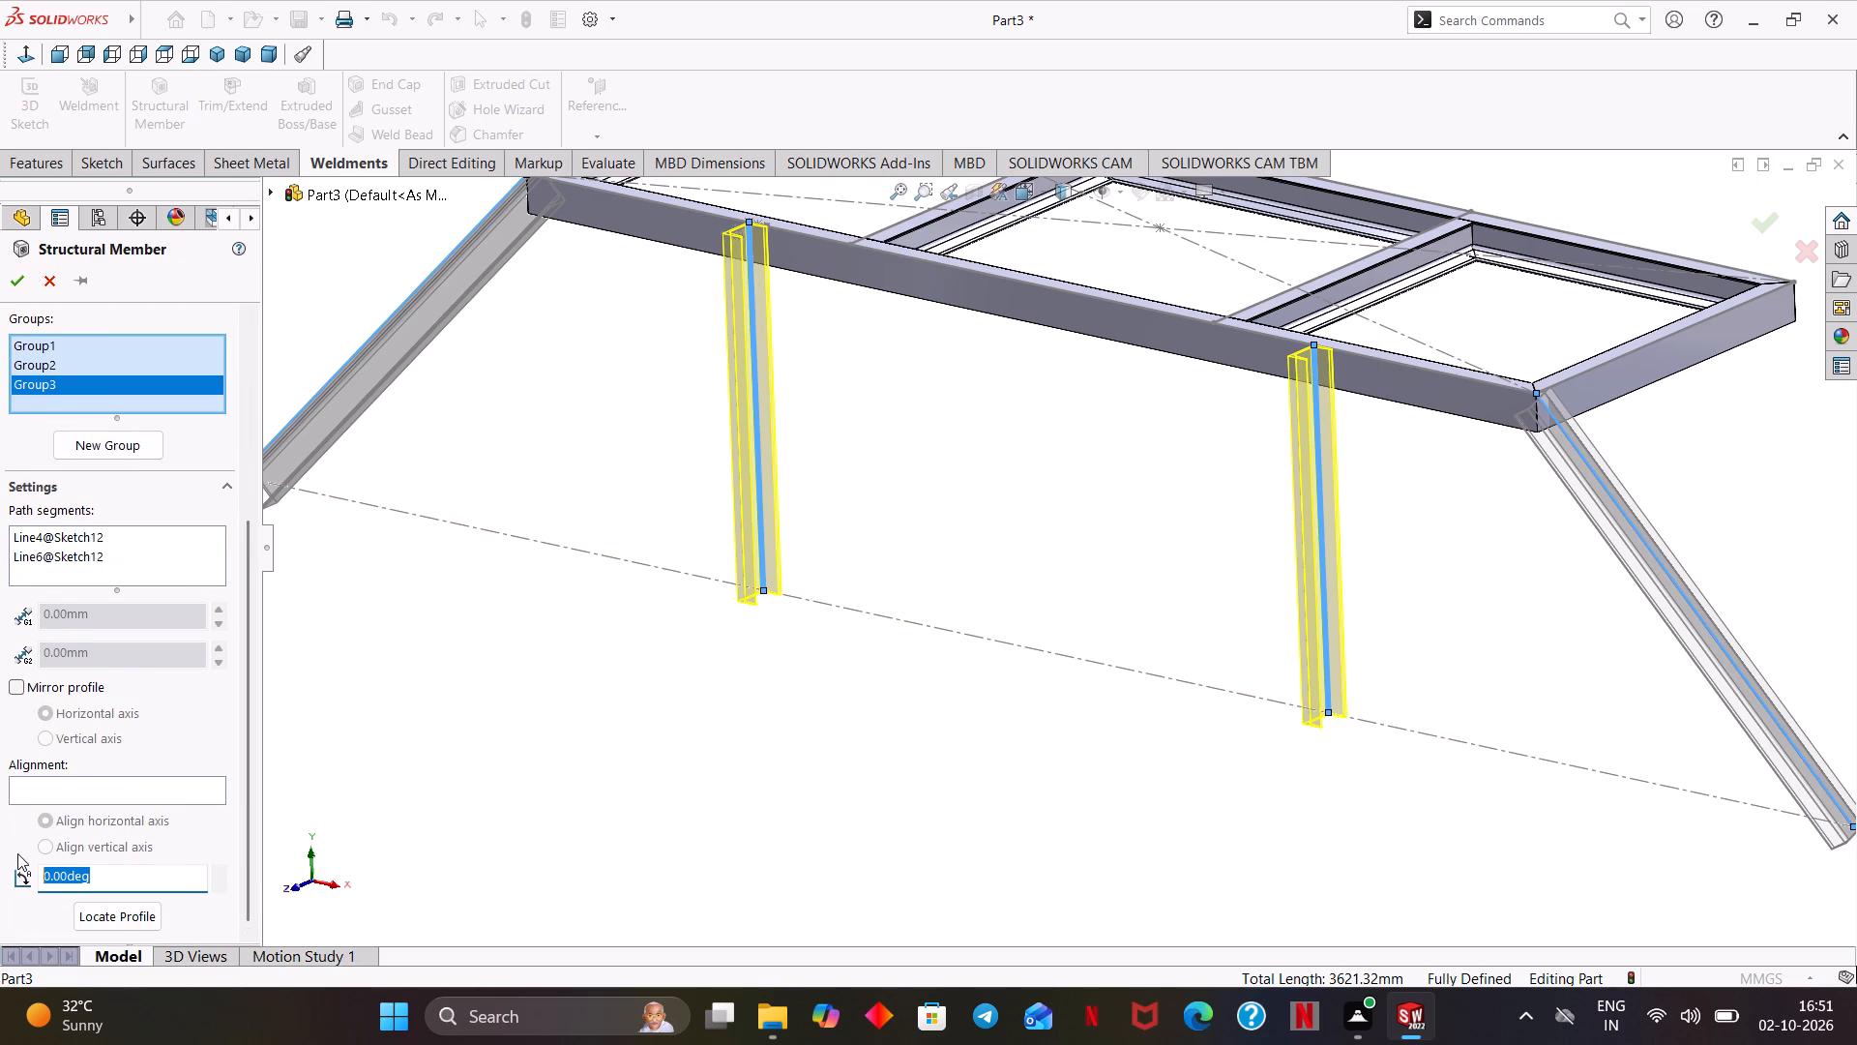
text(90)
key(Return)
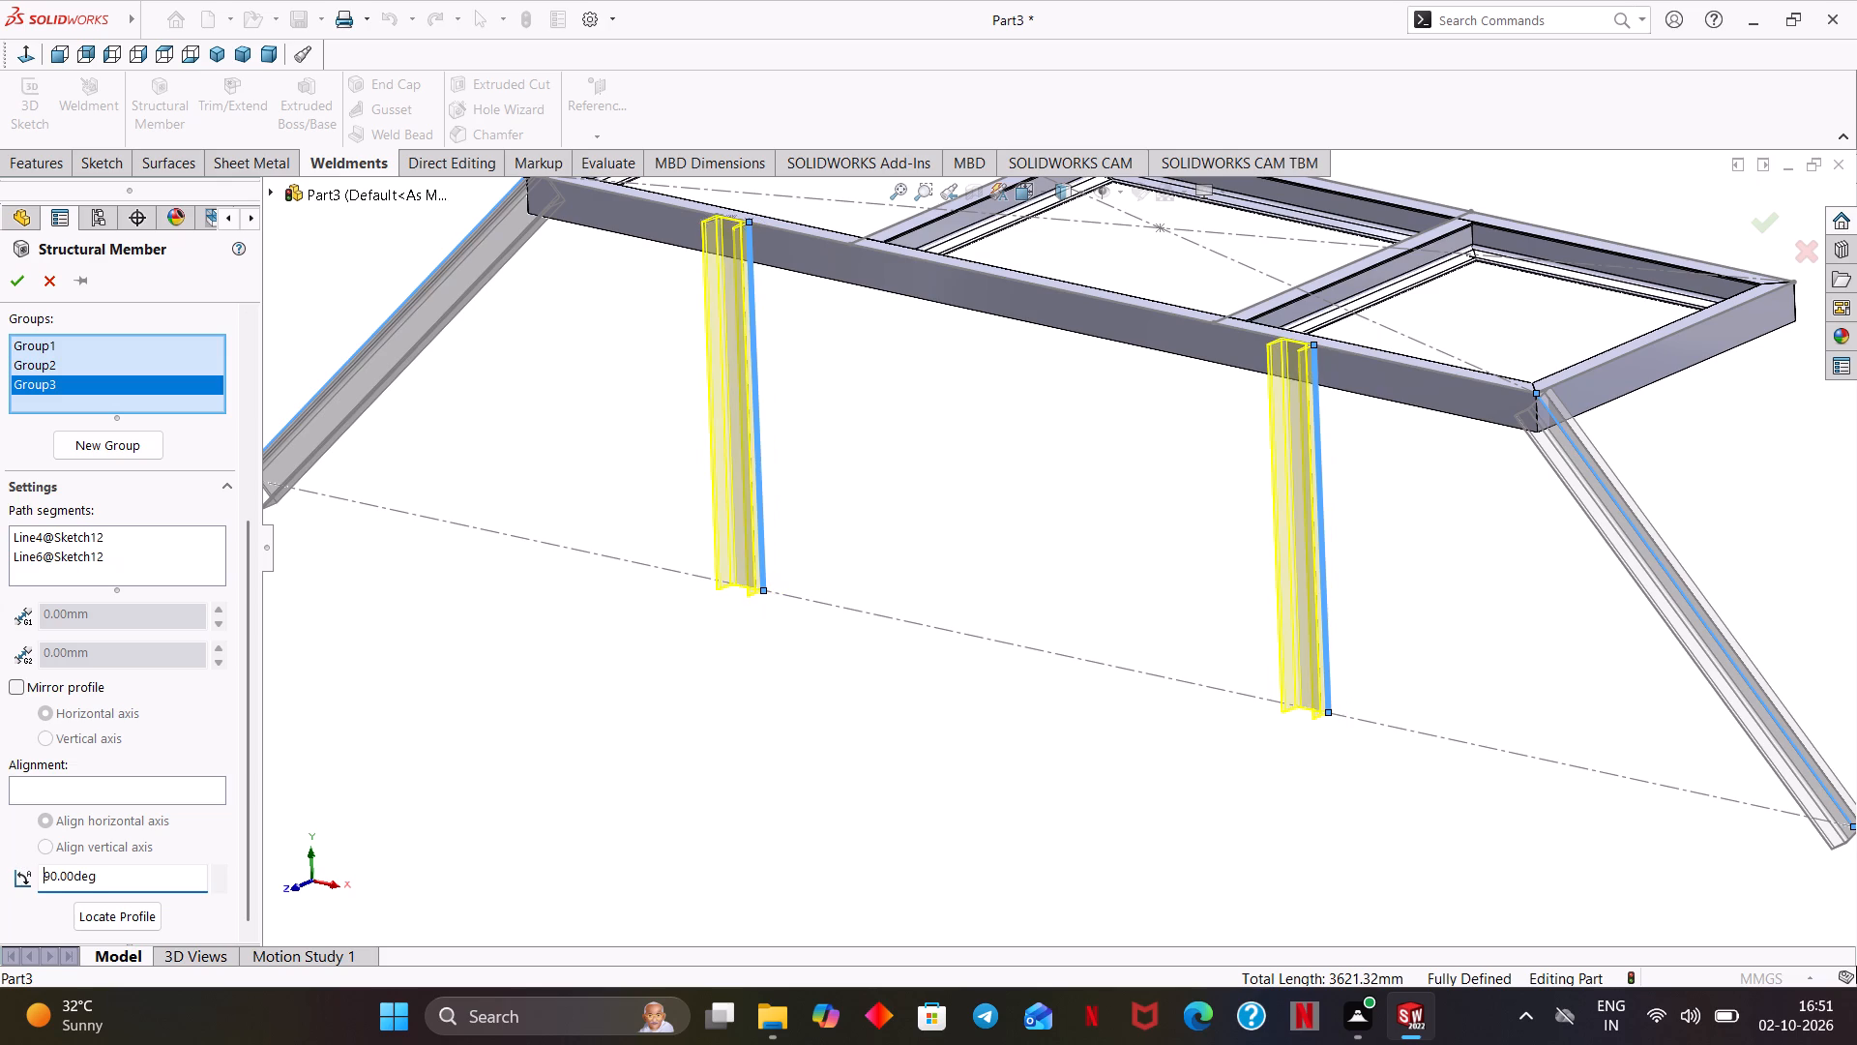
Relocate the vertical legs' profile so the path passes through the midpoint of the web's outer edge, and accept the structural member.
click(133, 924)
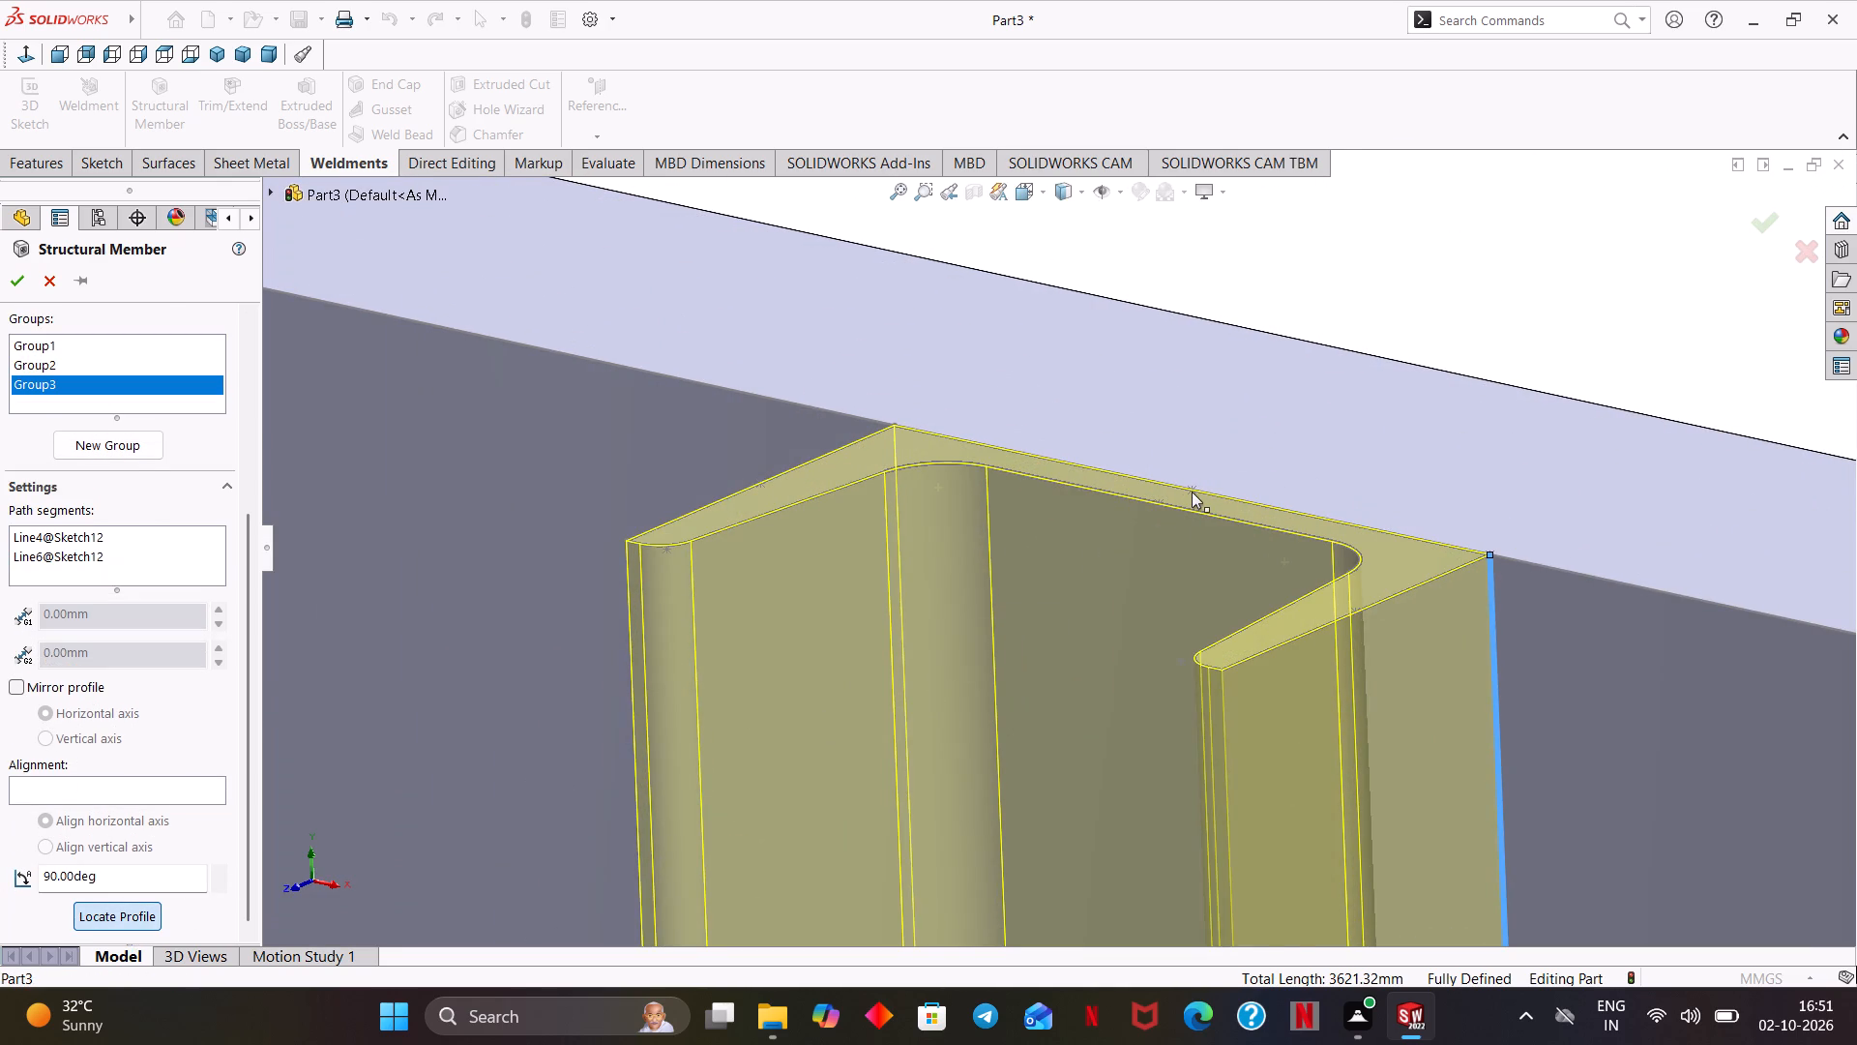
click(1192, 492)
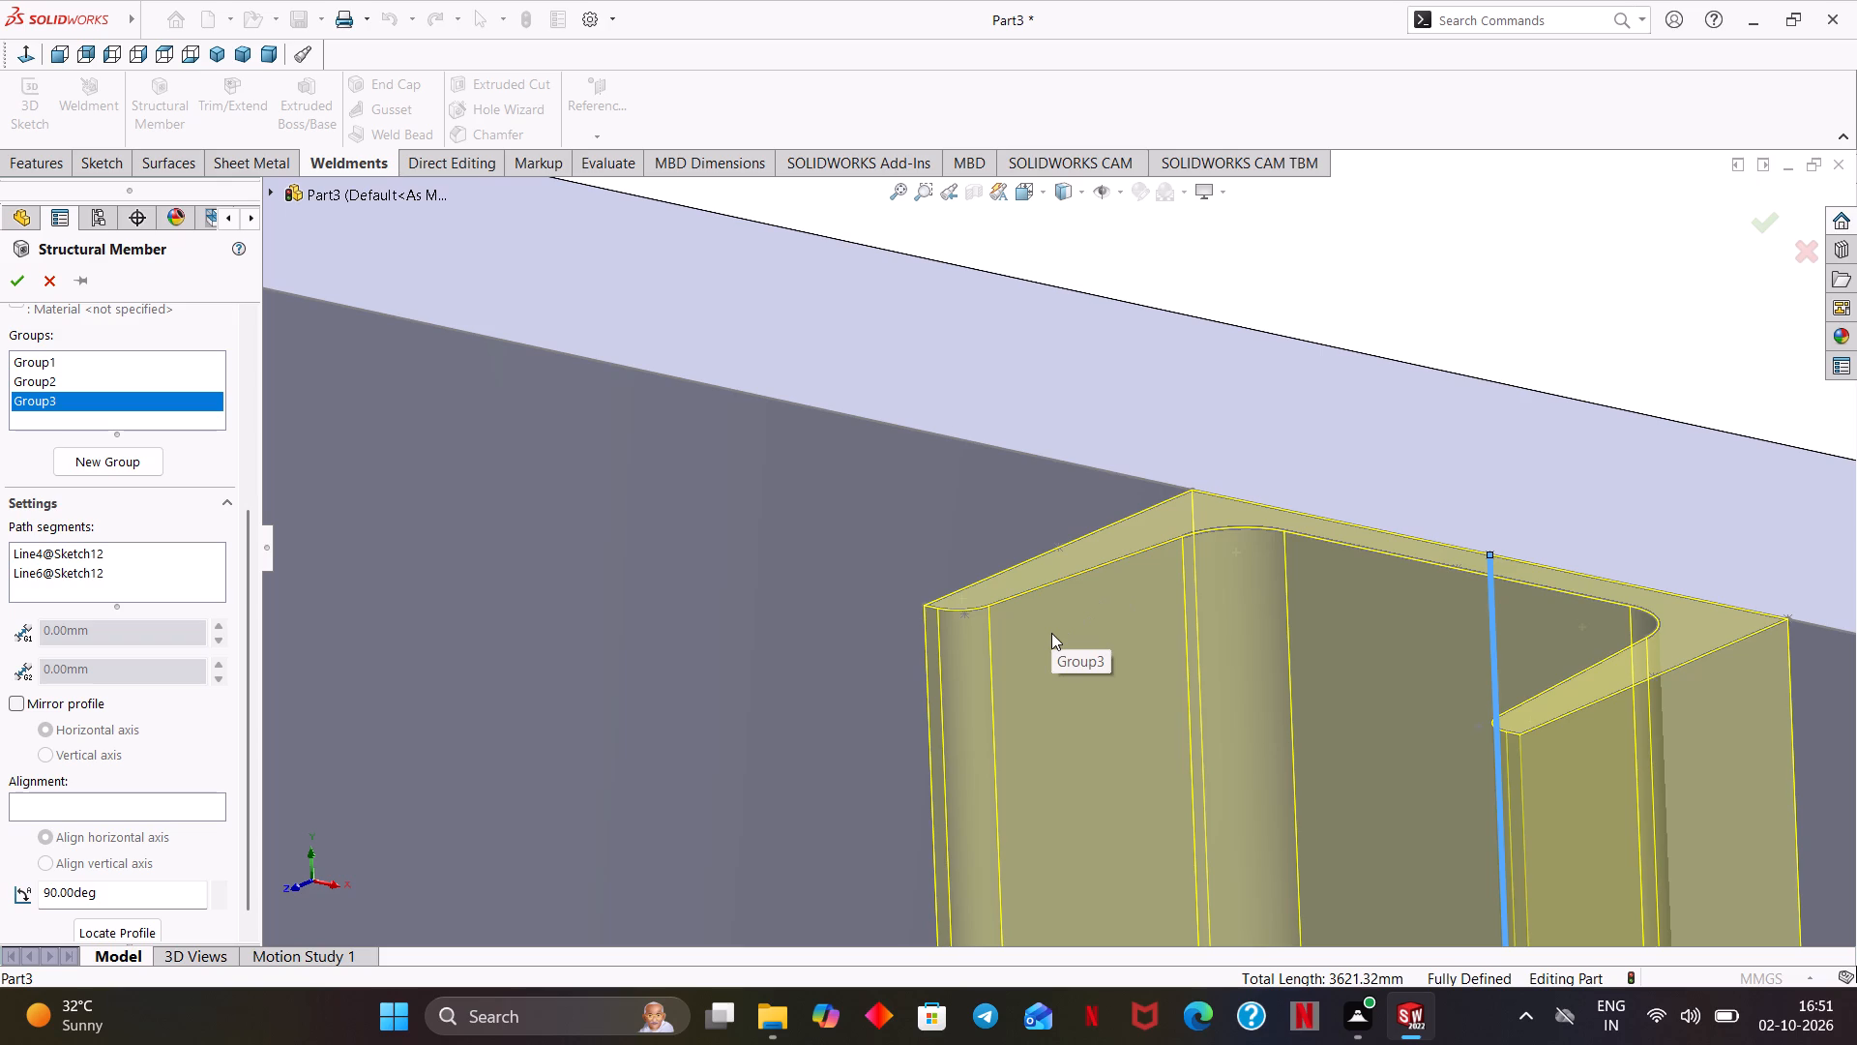
scroll(884, 634, up, 2)
scroll(1416, 657, up, 2)
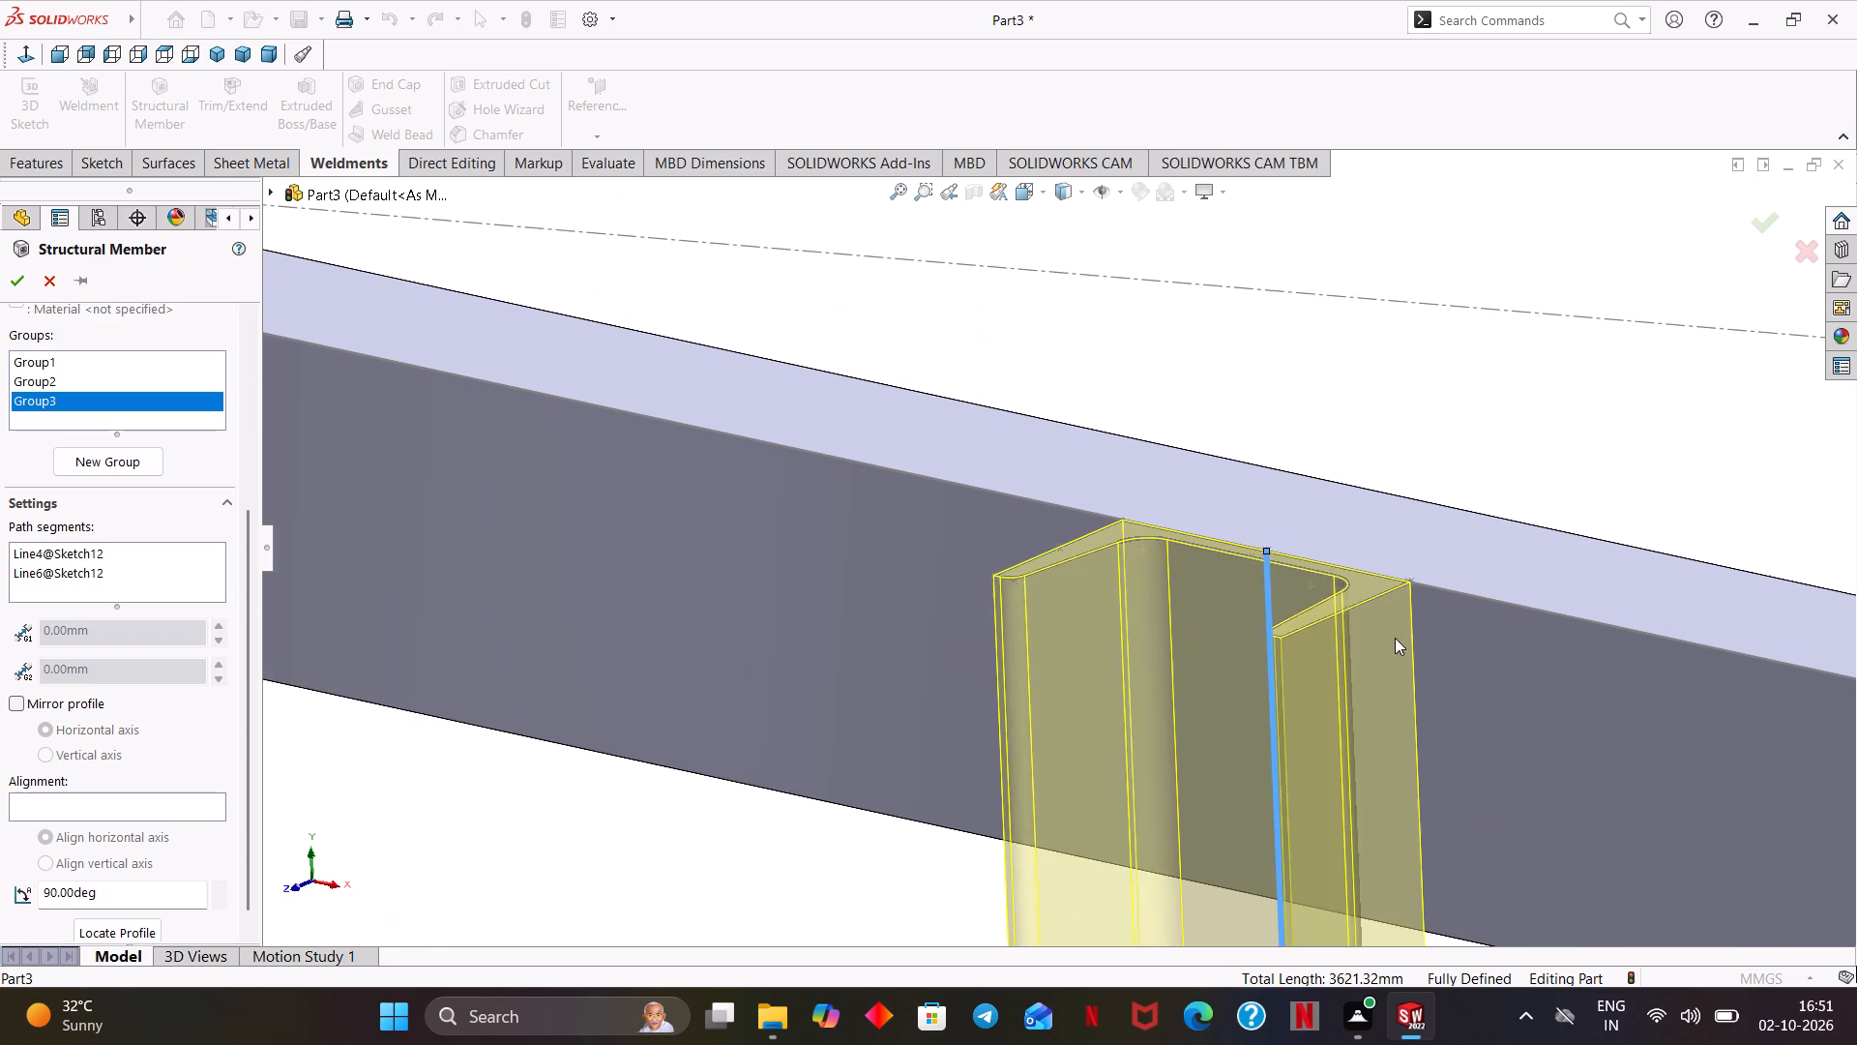
scroll(1395, 647, up, 8)
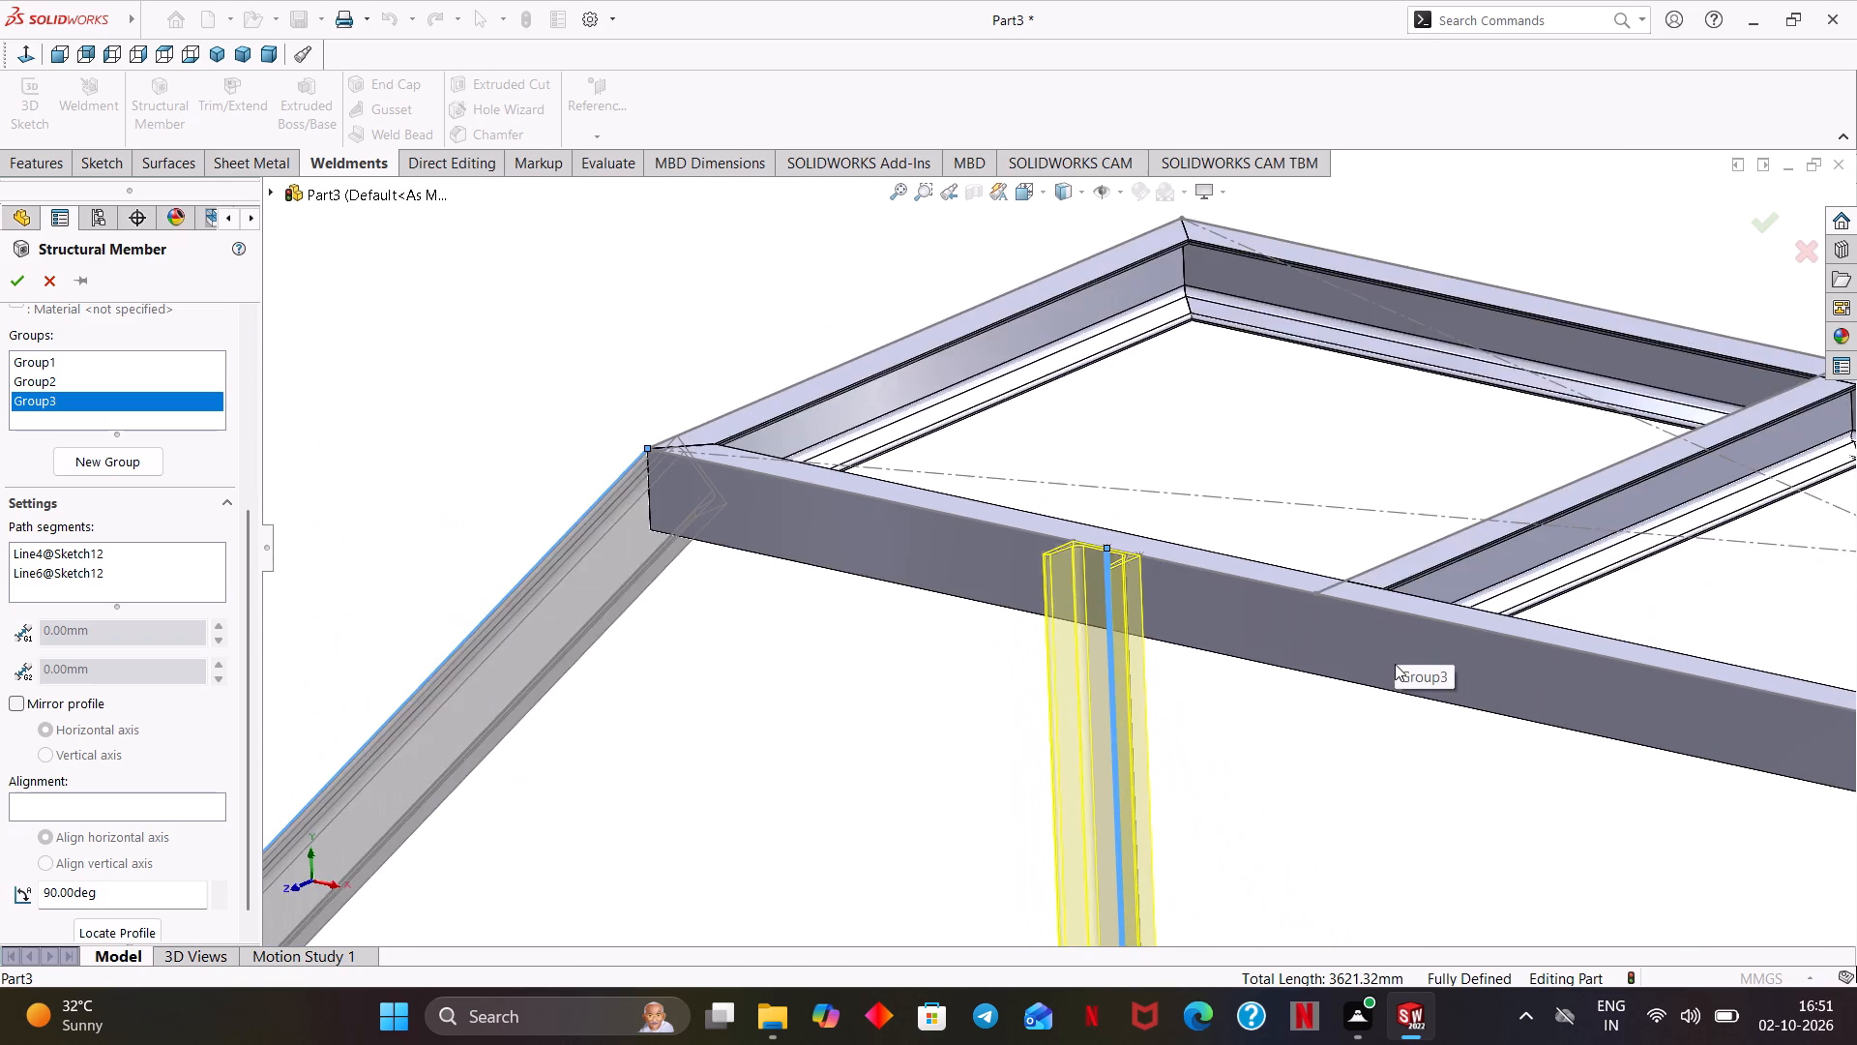
scroll(1395, 664, up, 6)
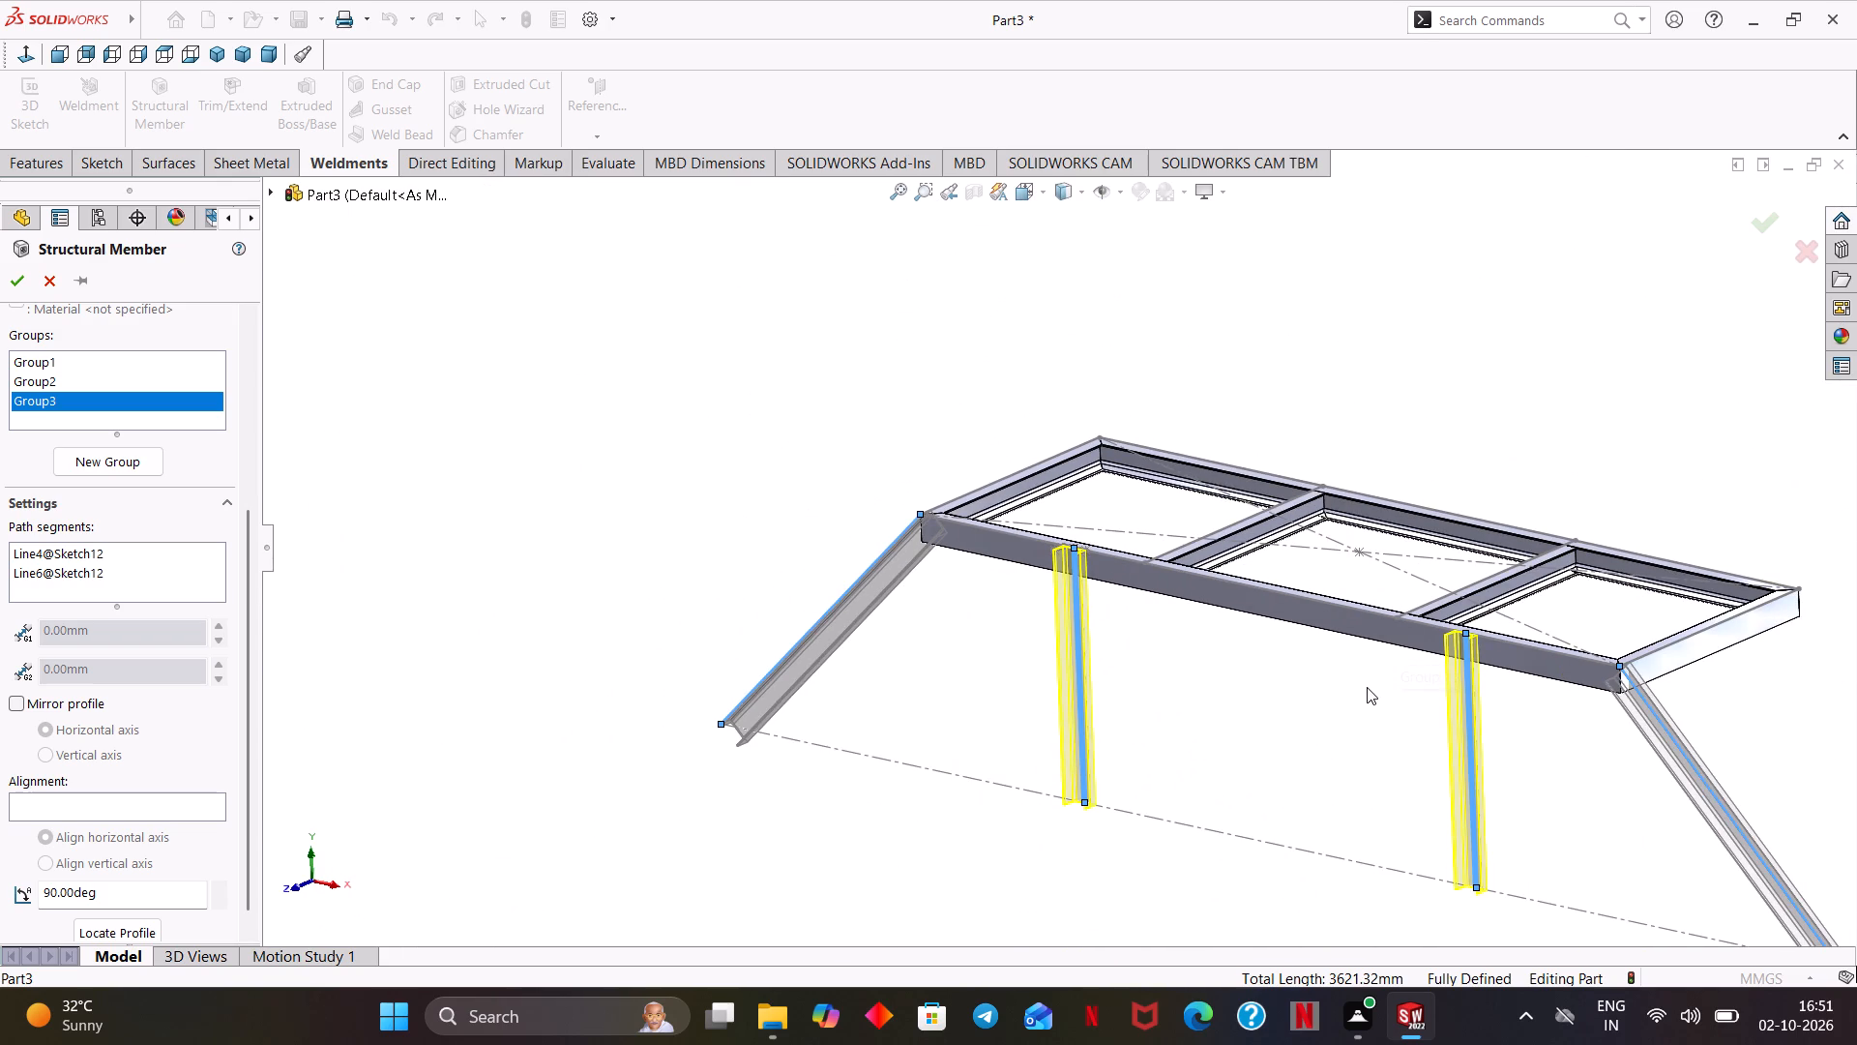
click(13, 284)
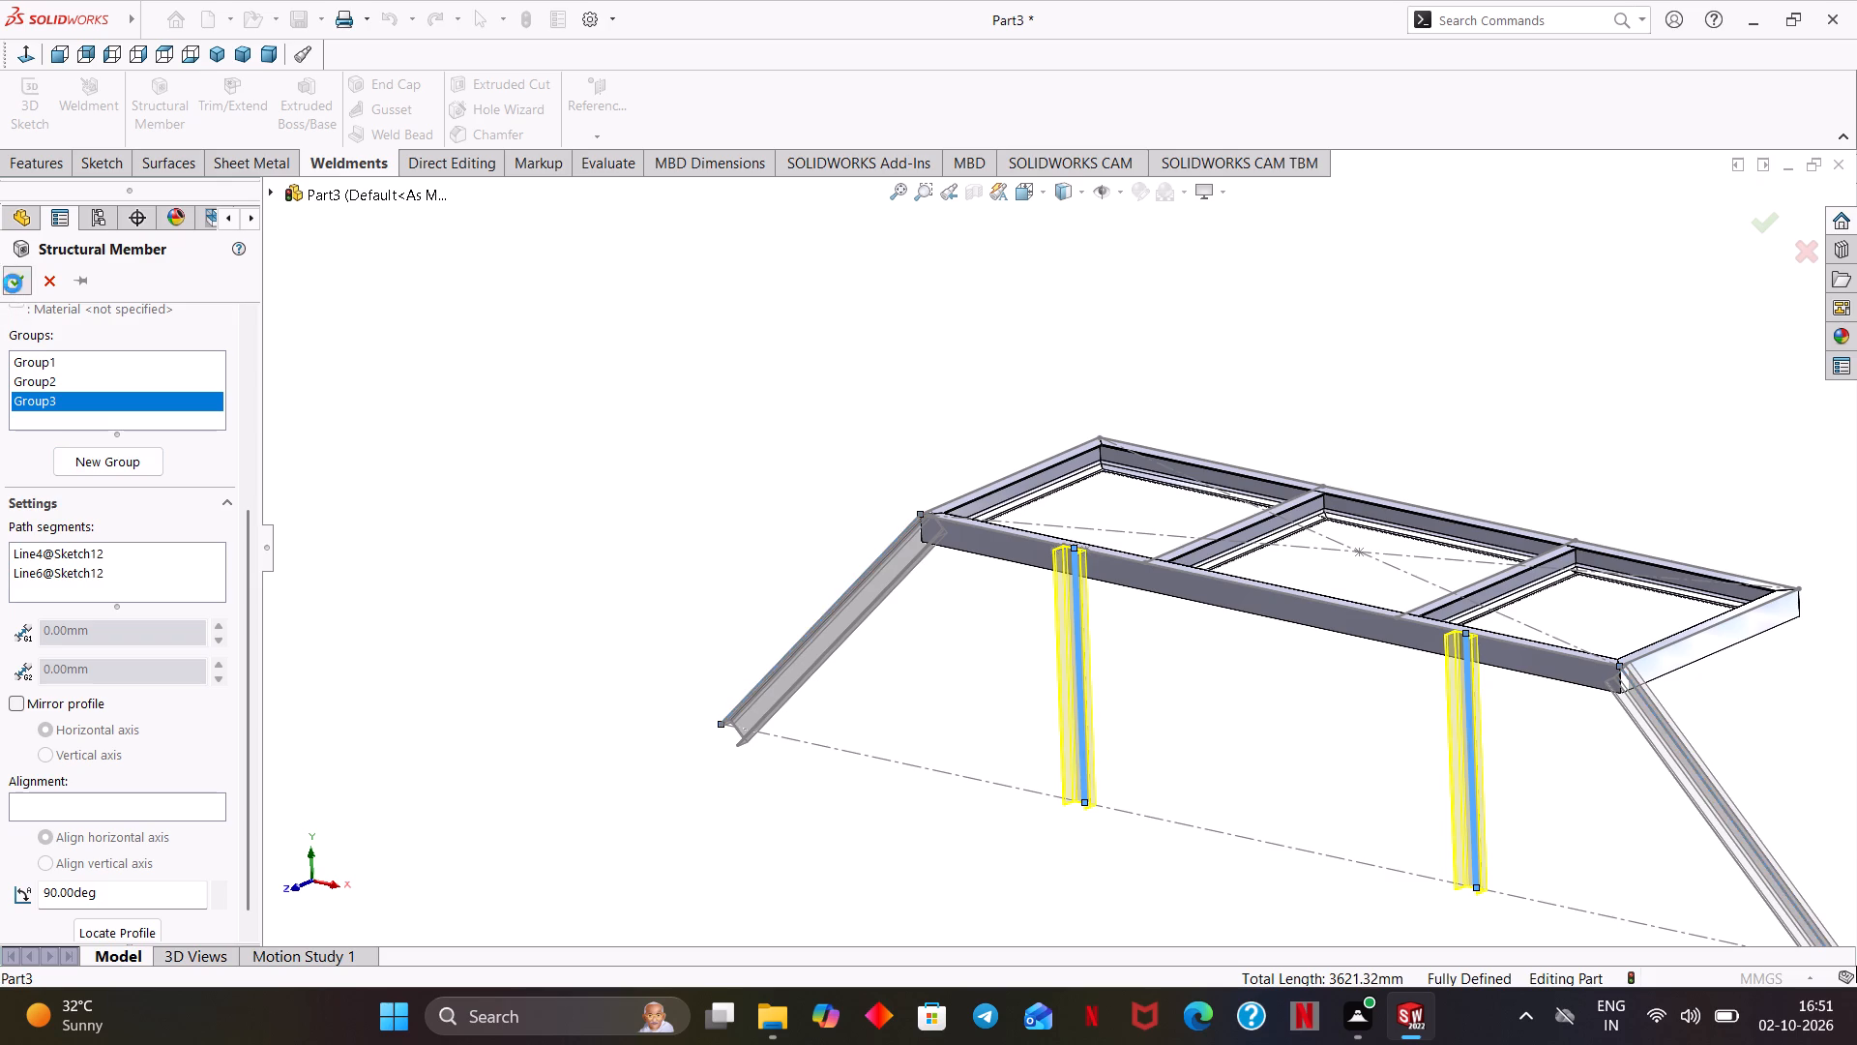
Examine how the left sloped leg's upper end meets the frame corner, from outside and inside the frame.
scroll(976, 594, down, 4)
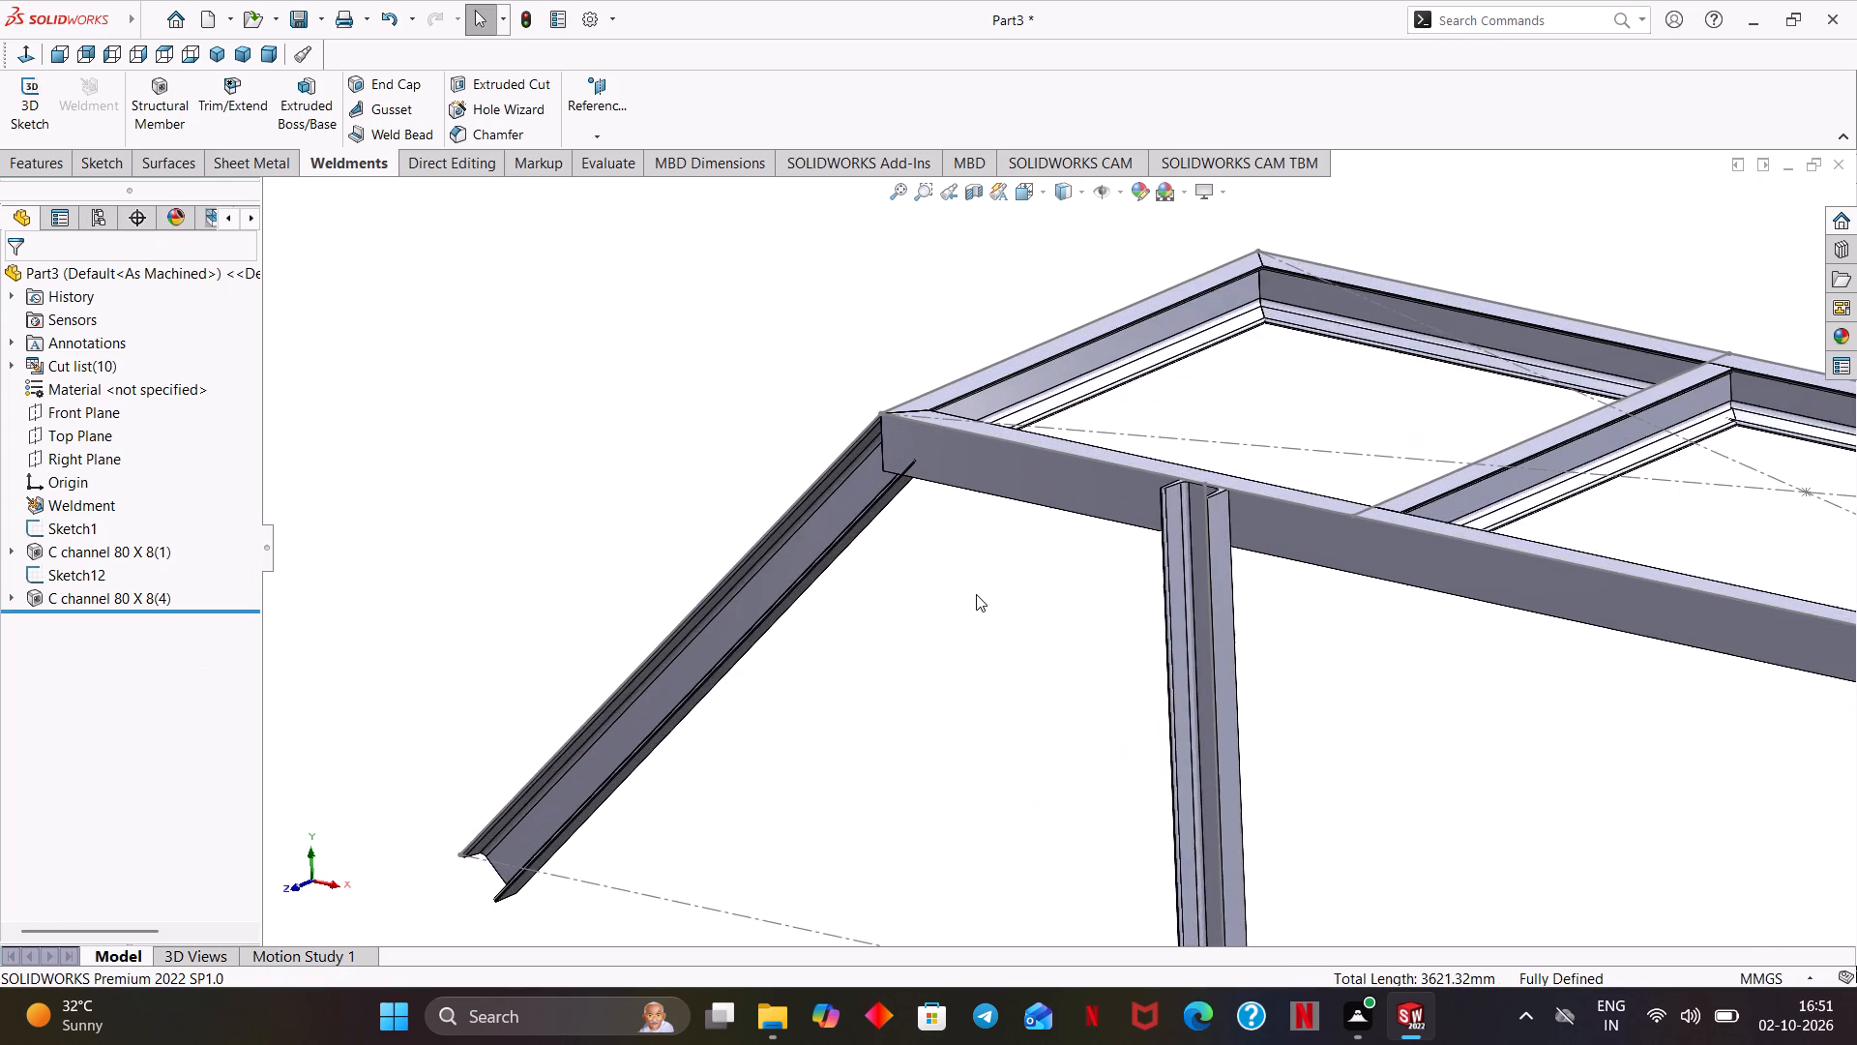
scroll(975, 587, down, 2)
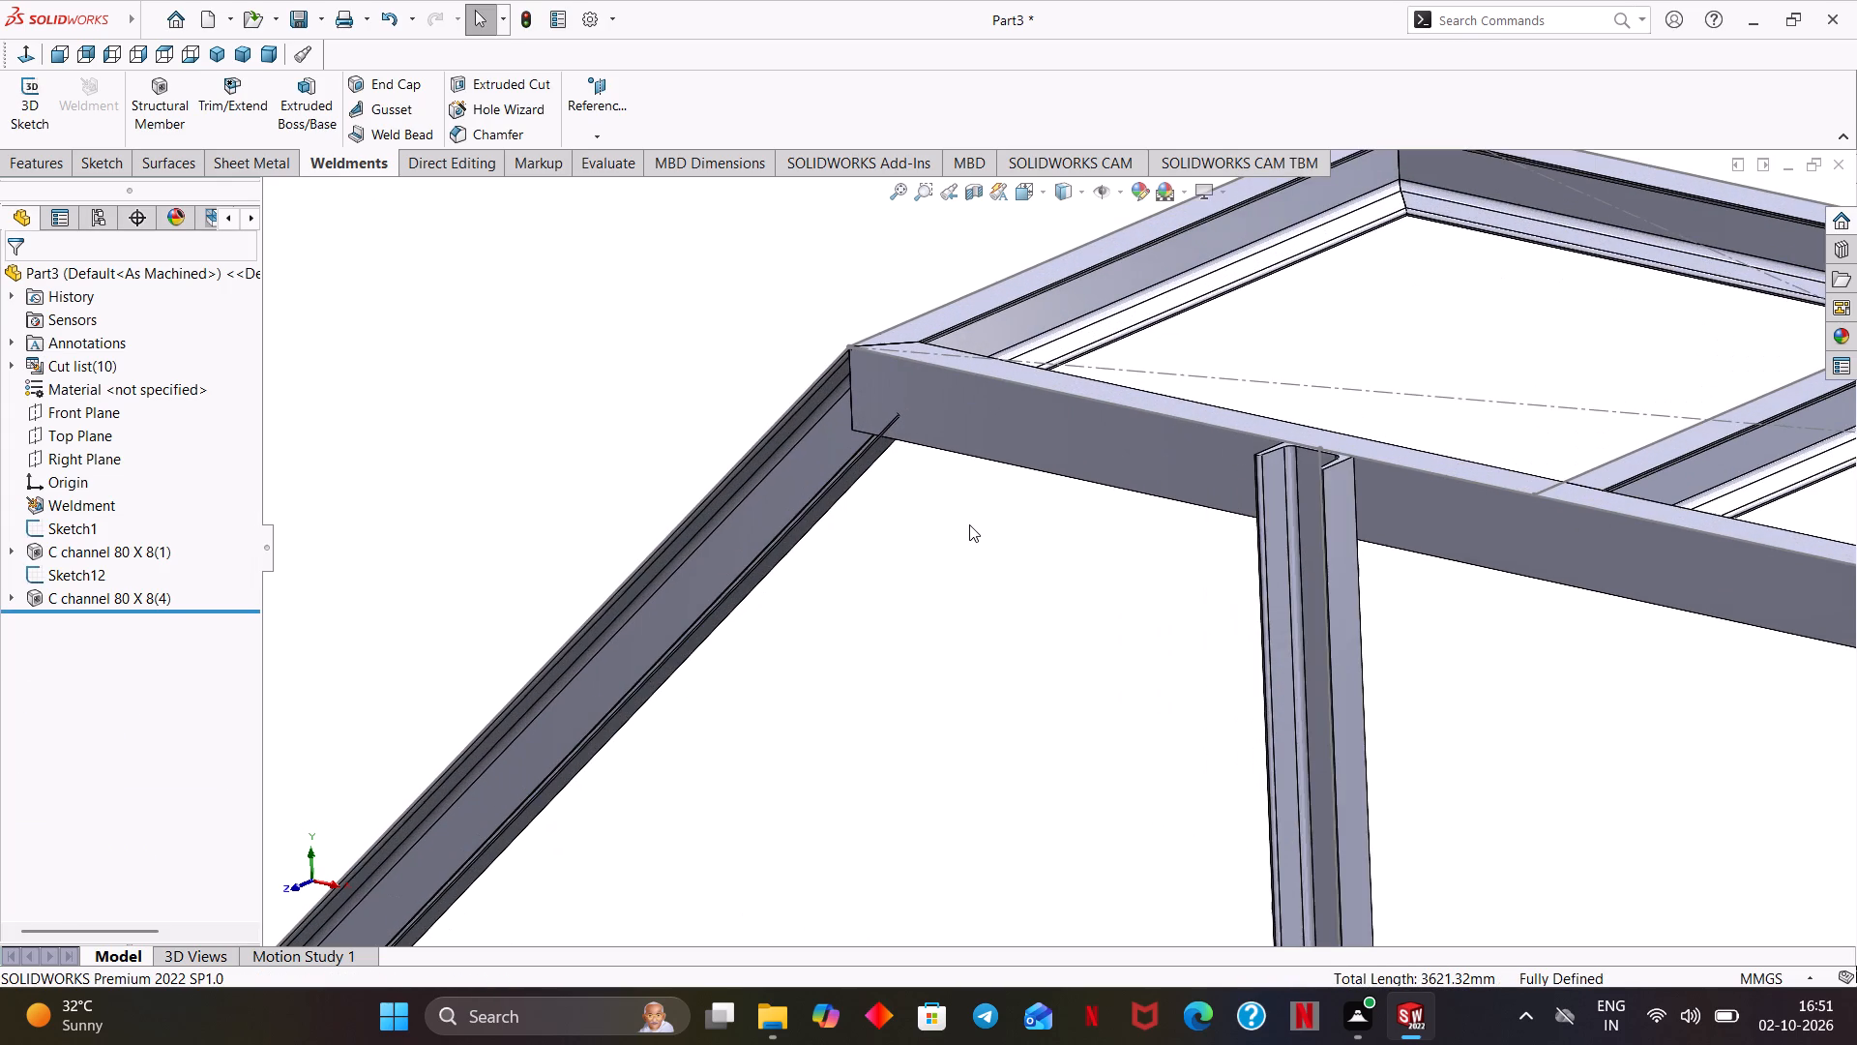
middle_drag(969, 524, 843, 608)
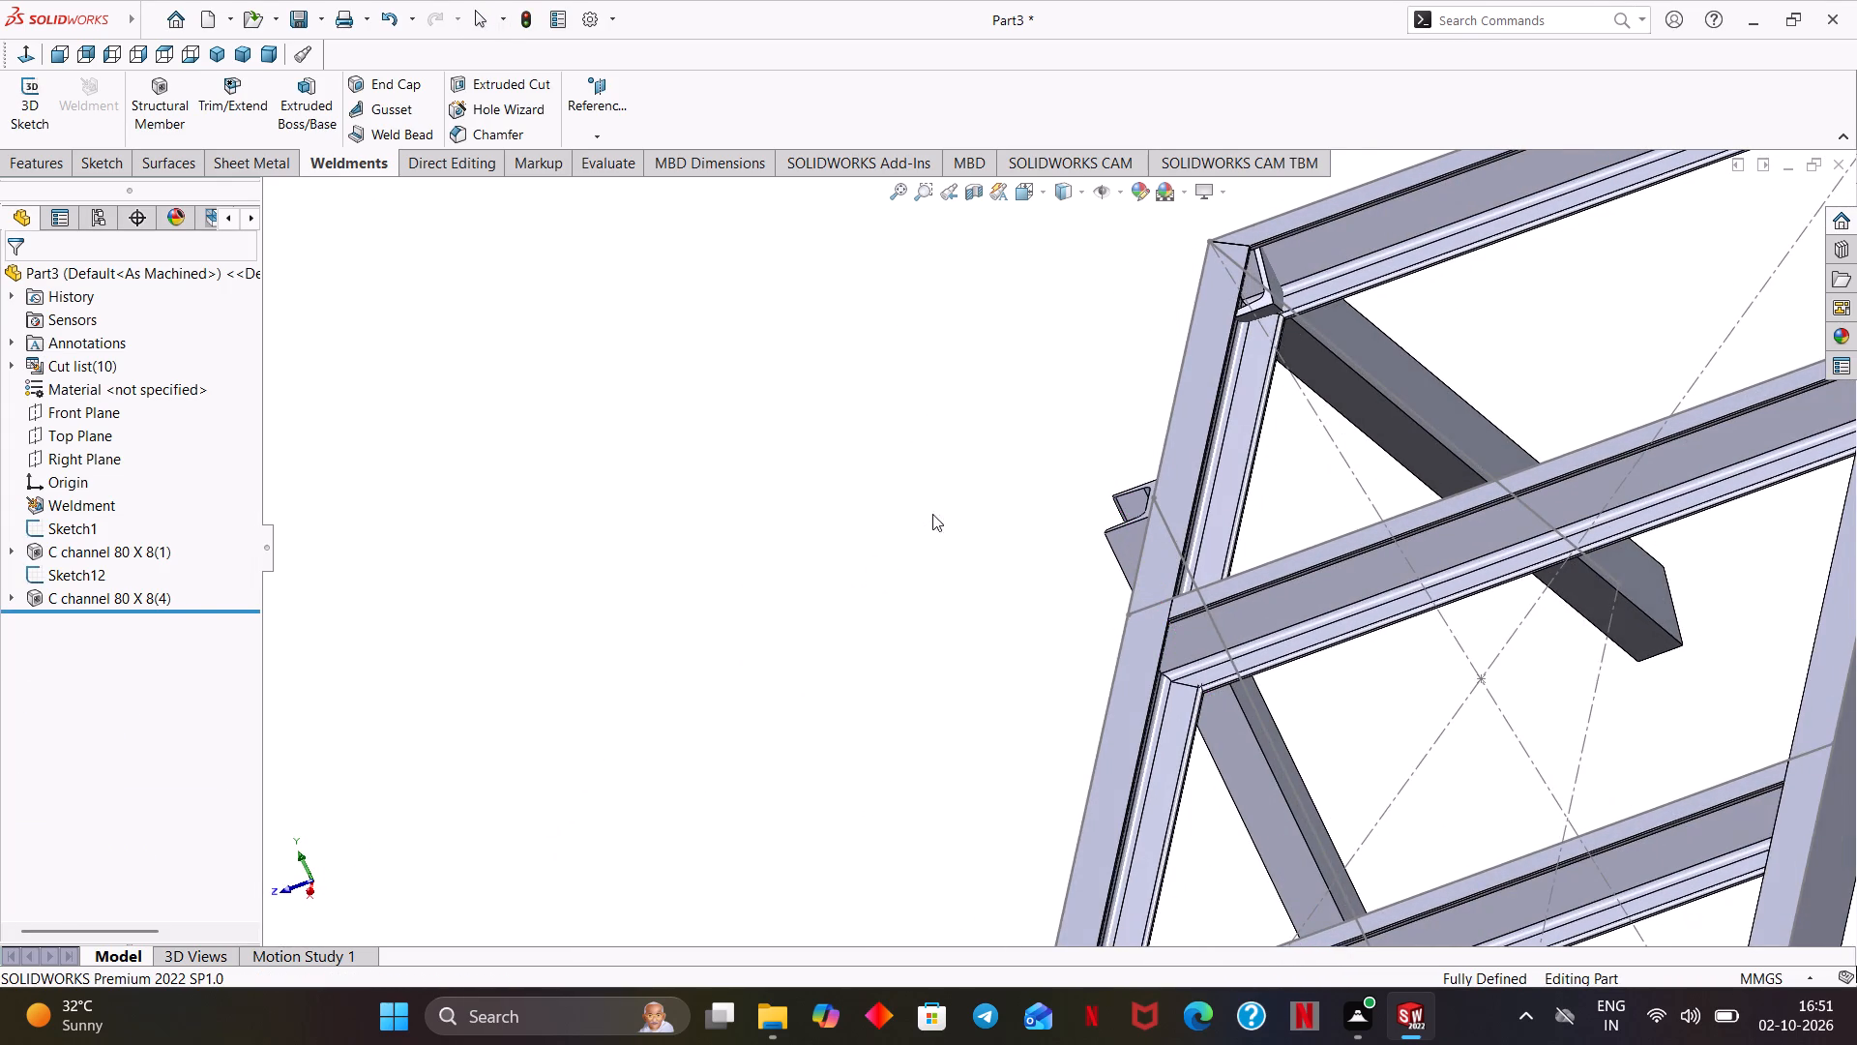
ctrl+middle_drag(954, 485, 721, 557)
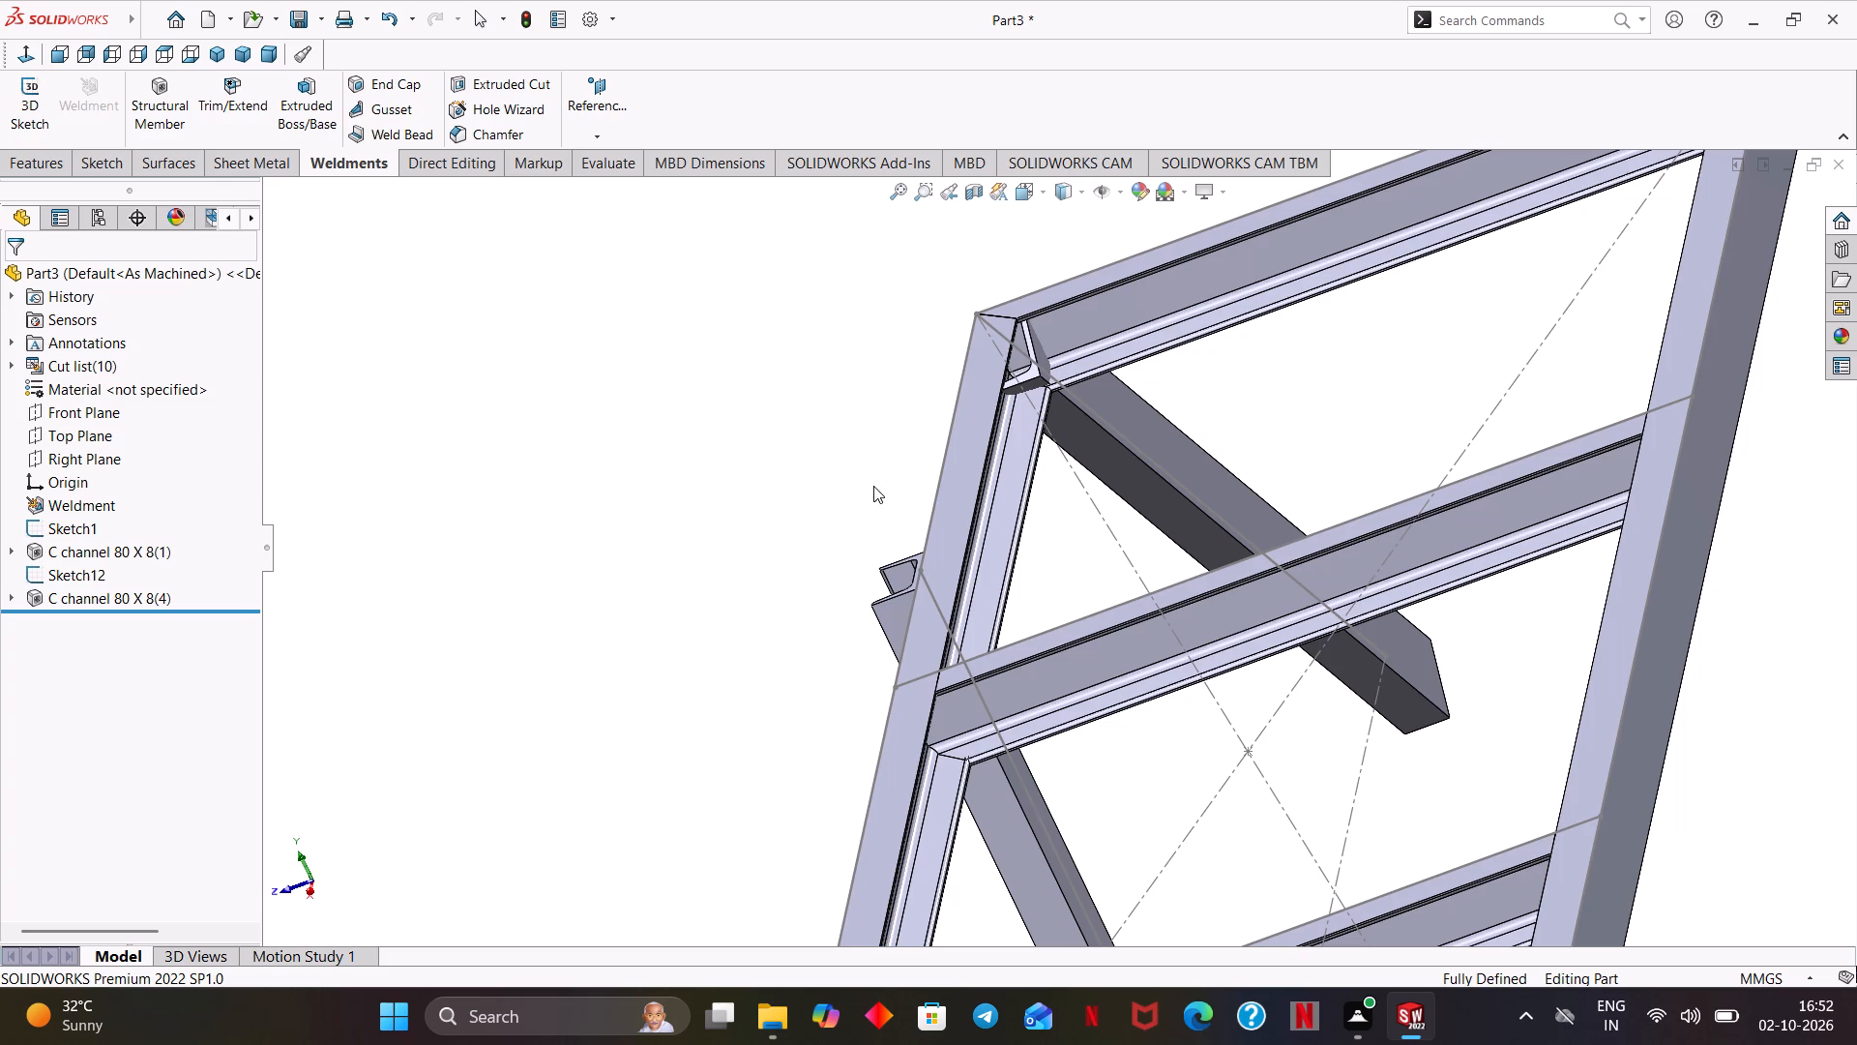
scroll(821, 498, up, 4)
middle_drag(817, 508, 863, 500)
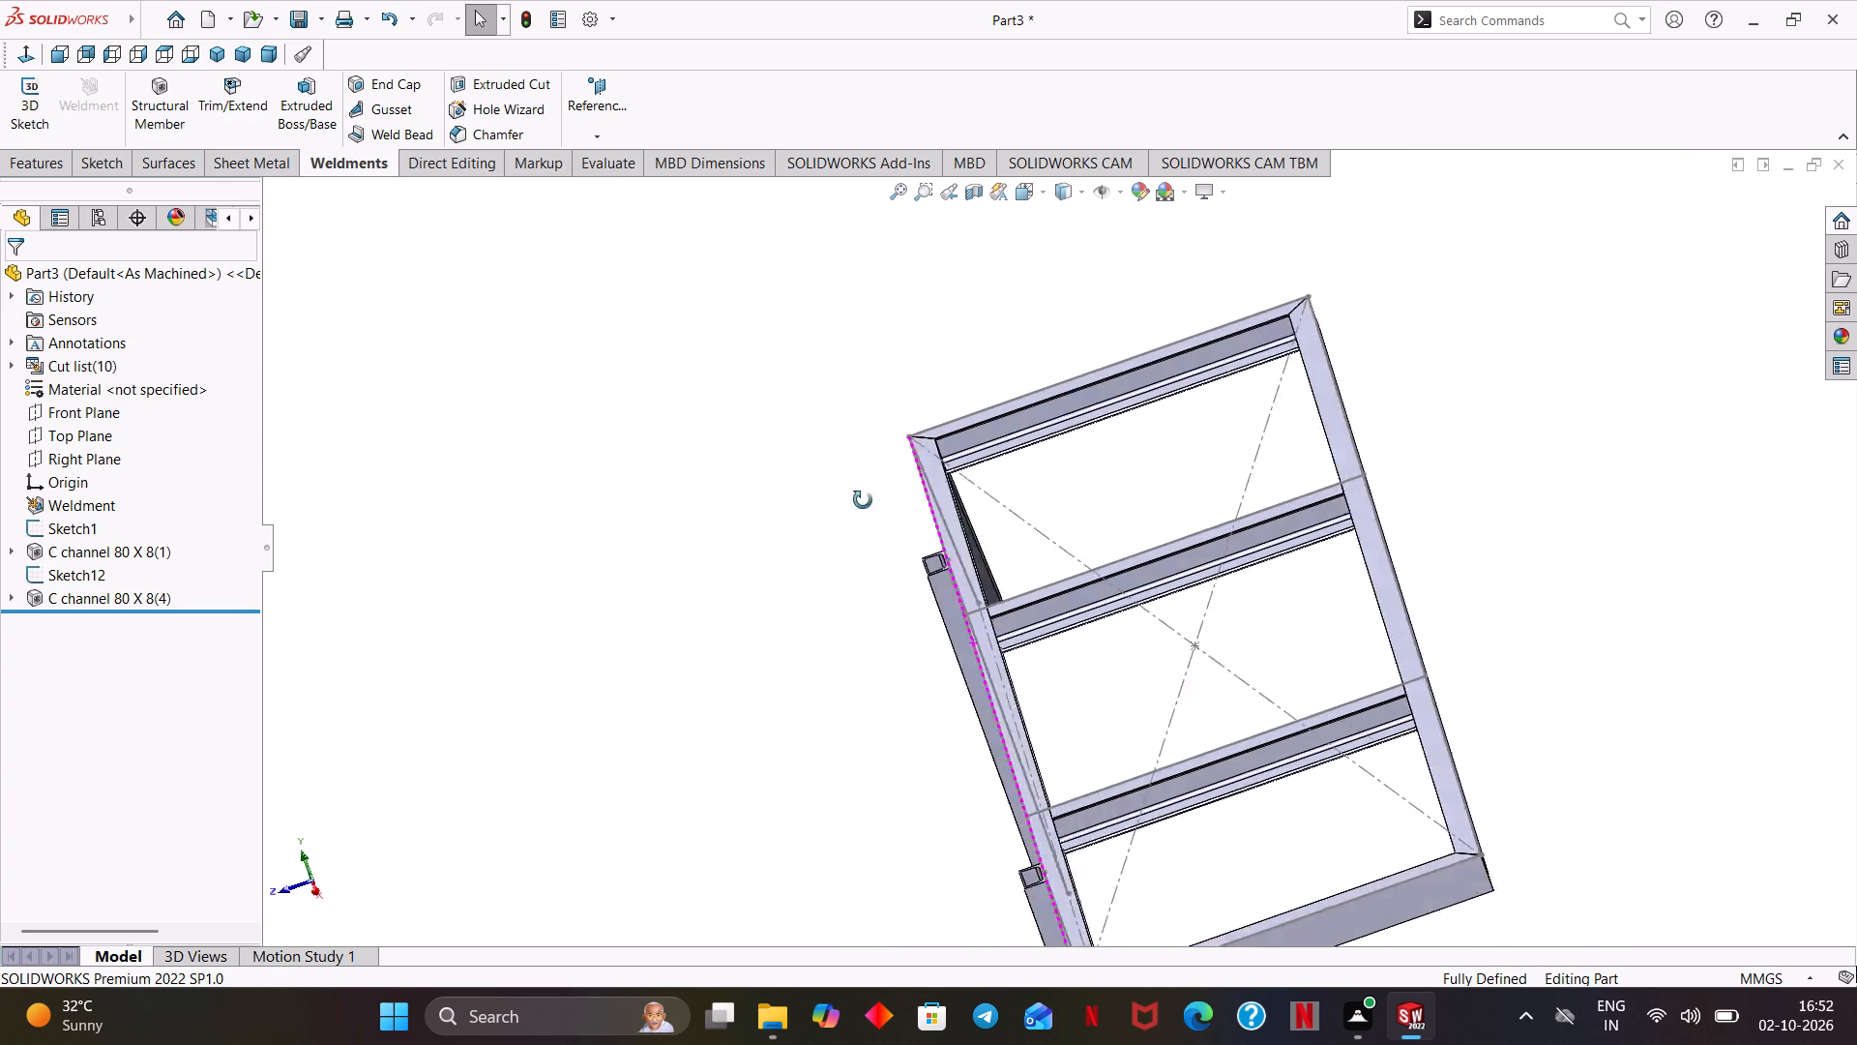
middle_drag(863, 500, 870, 511)
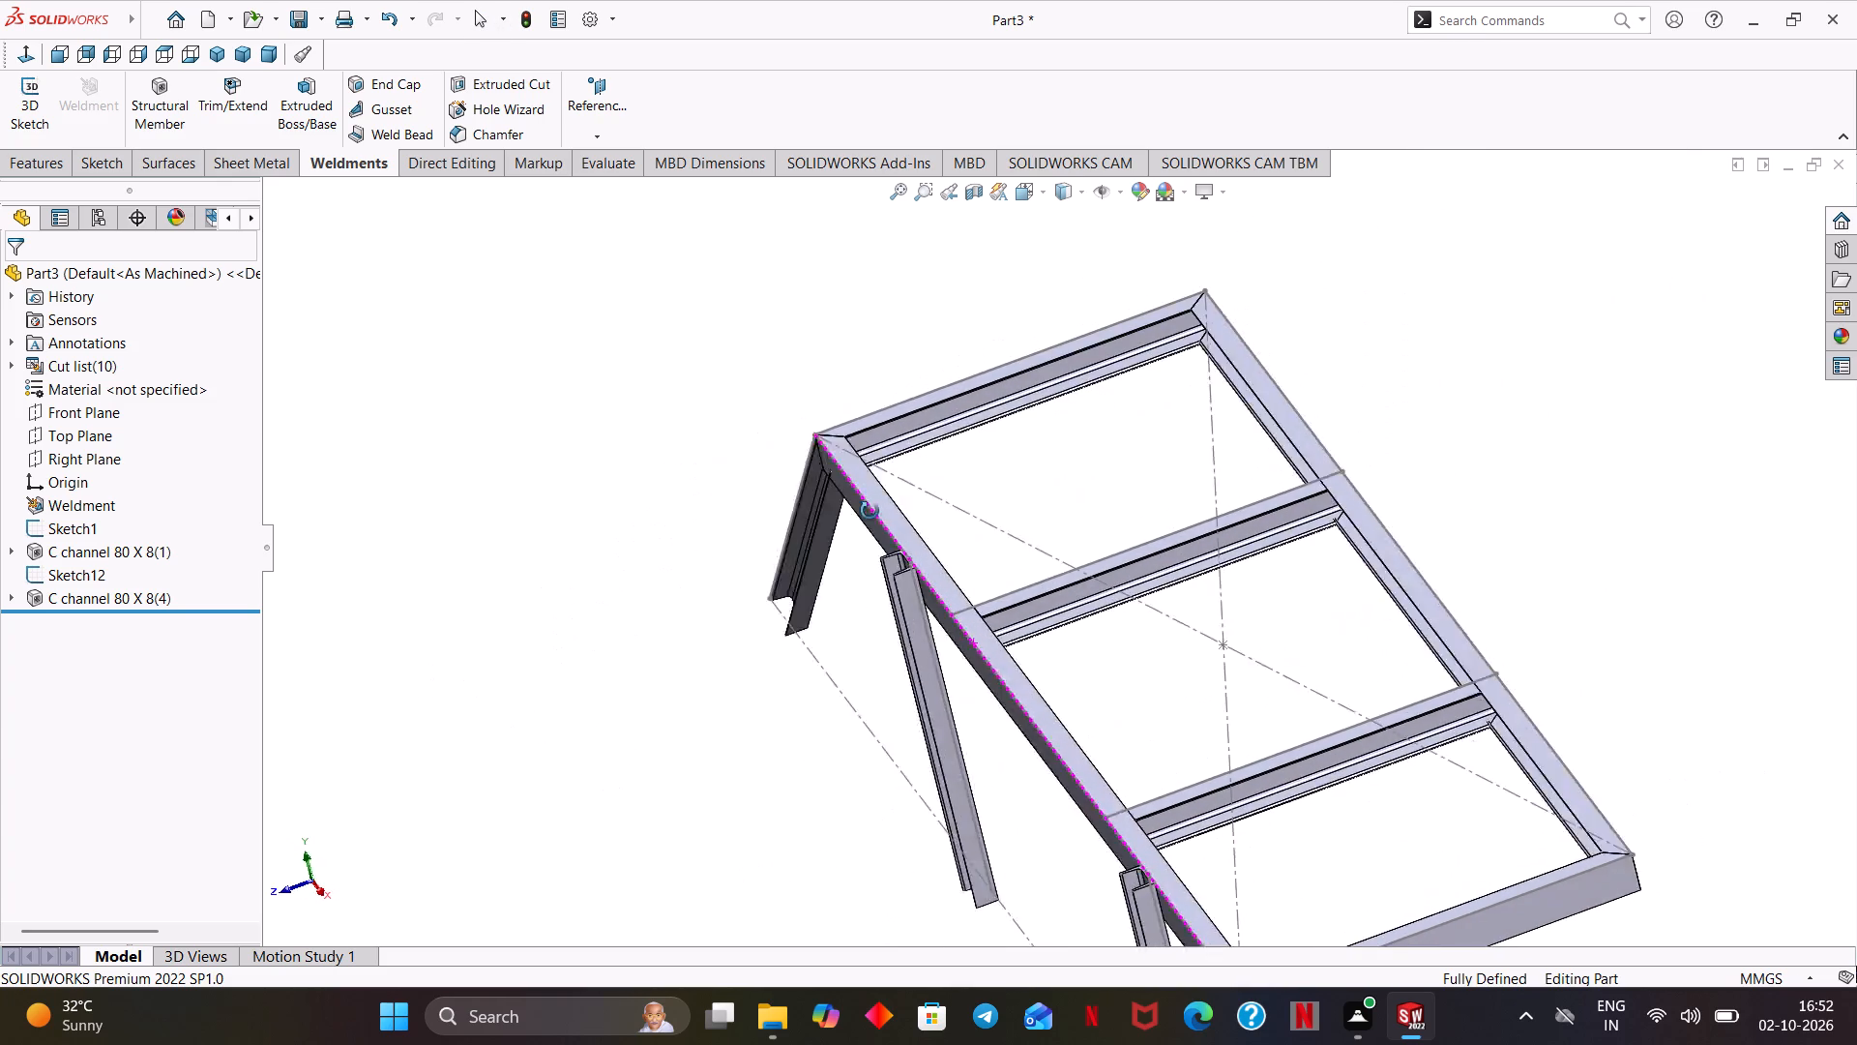
middle_drag(870, 511, 790, 545)
scroll(888, 463, down, 1)
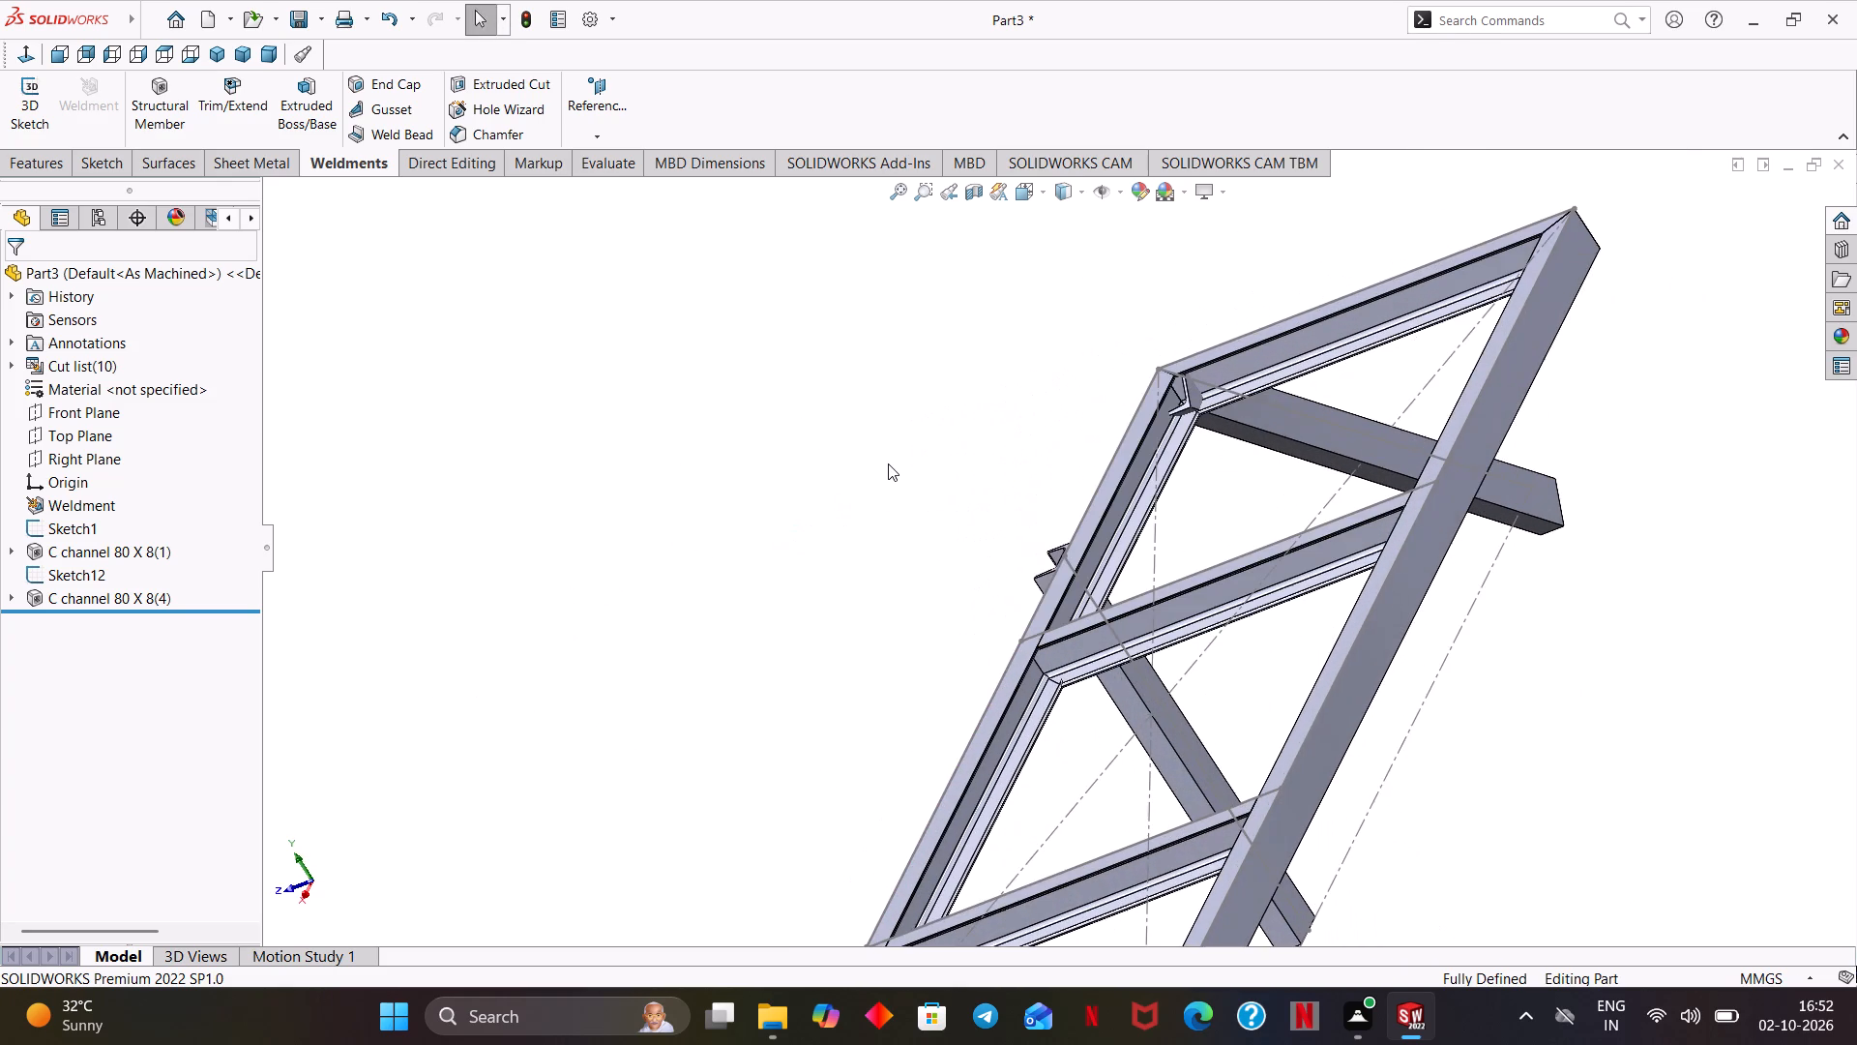
ctrl+middle_drag(946, 433, 828, 466)
middle_drag(911, 453, 848, 477)
scroll(976, 420, down, 3)
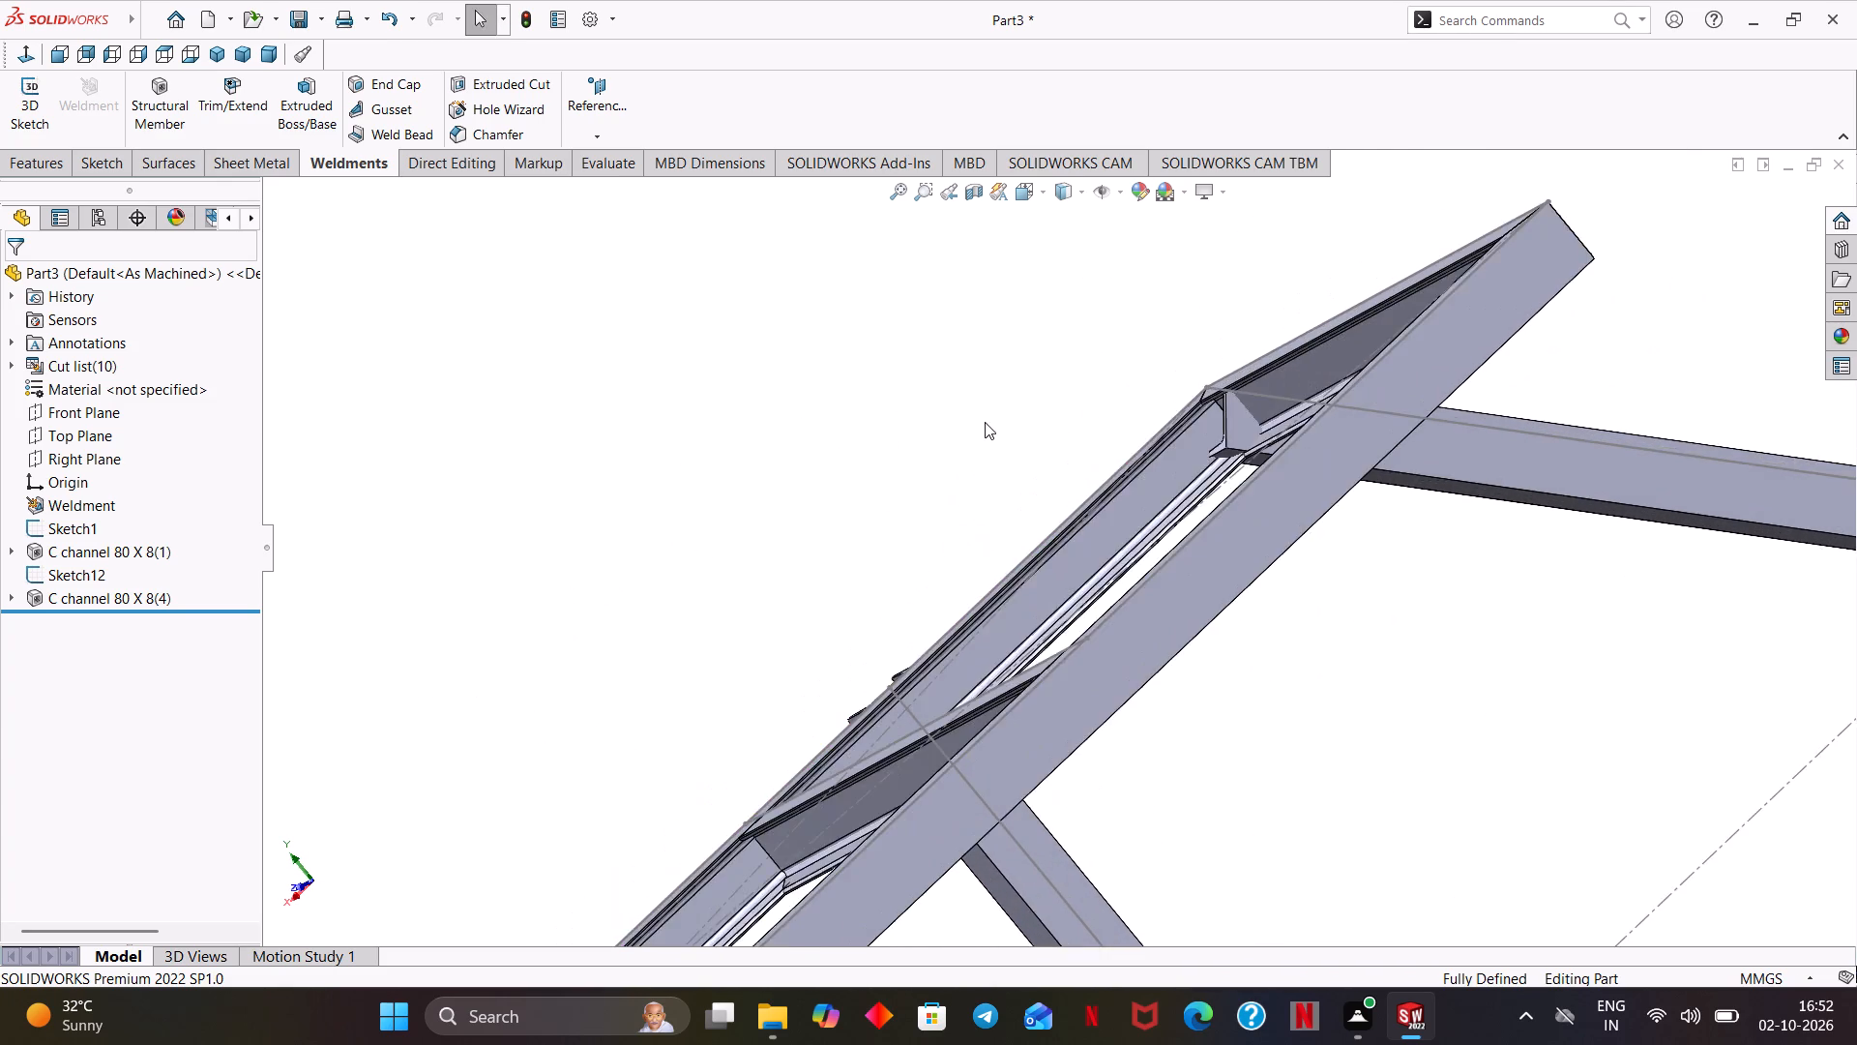
scroll(985, 422, down, 1)
middle_drag(920, 474, 992, 502)
middle_drag(802, 483, 803, 460)
scroll(715, 494, down, 1)
ctrl+middle_drag(651, 511, 766, 578)
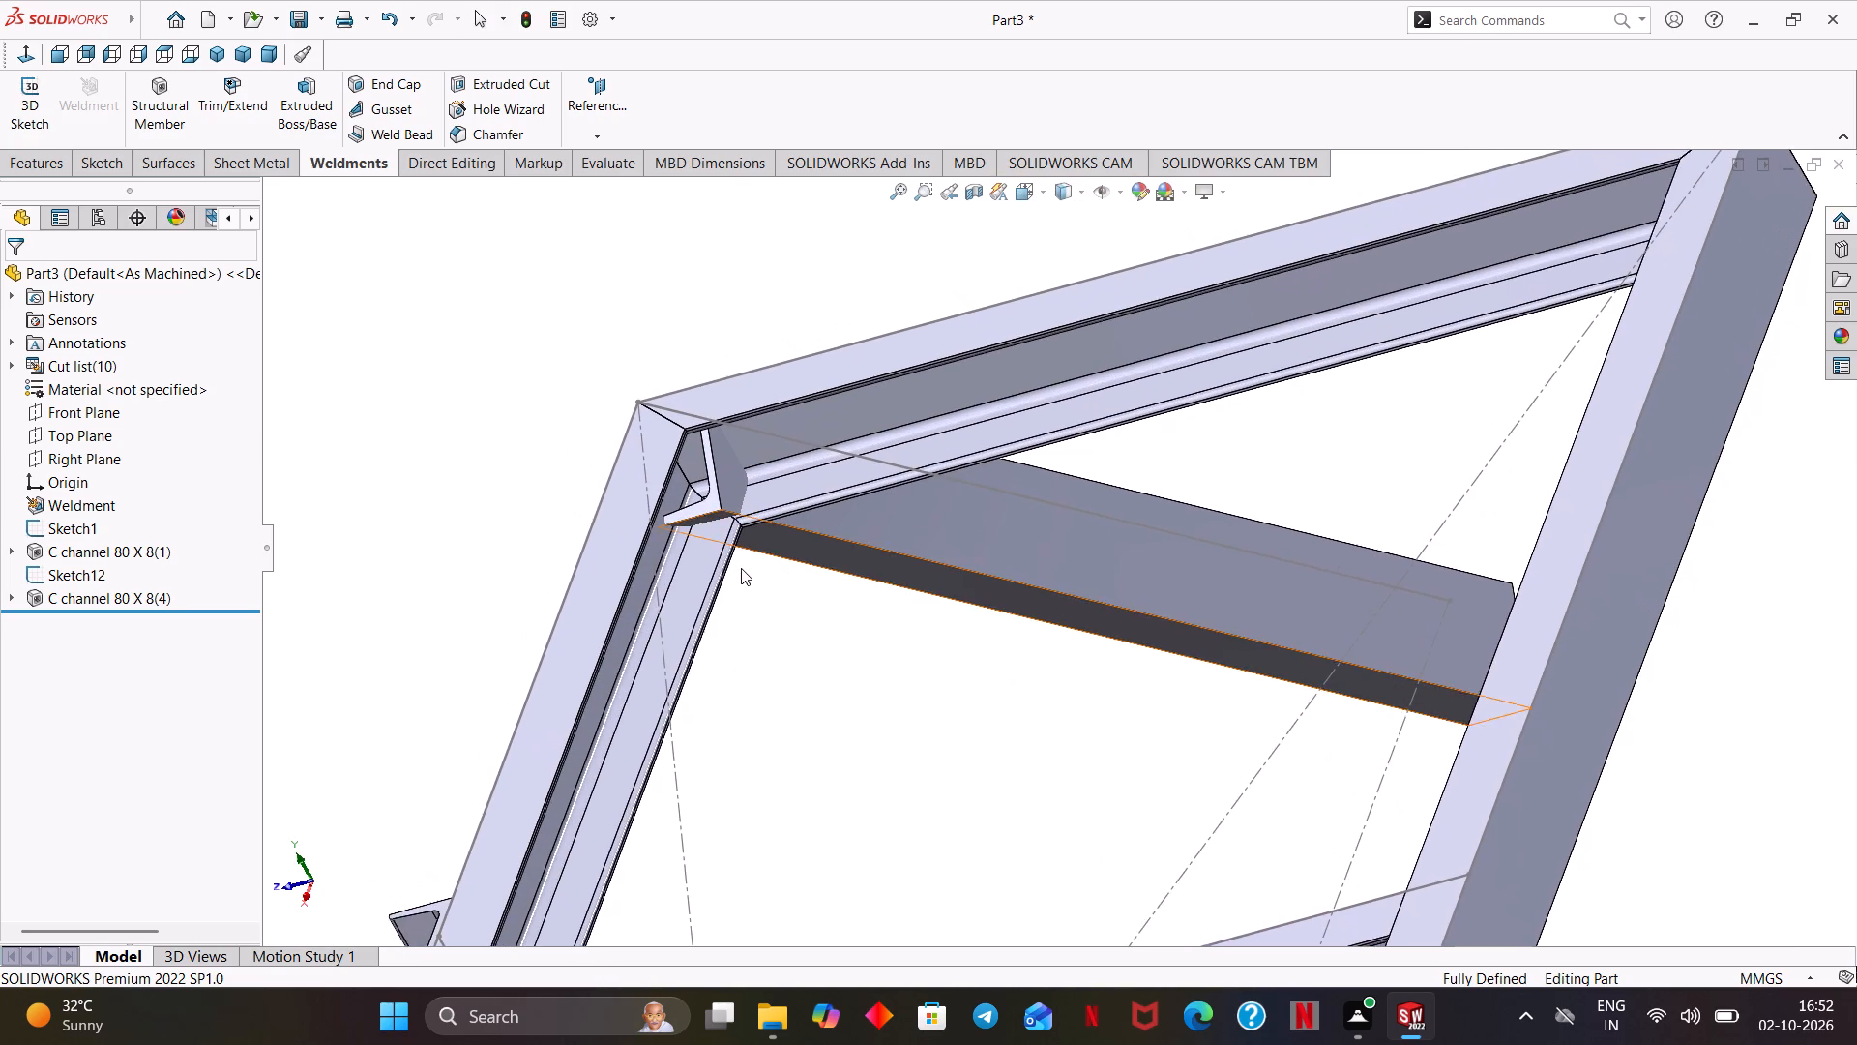
scroll(731, 563, down, 1)
ctrl+middle_drag(730, 561, 738, 606)
ctrl+scroll(738, 604, down, 1)
scroll(750, 604, down, 1)
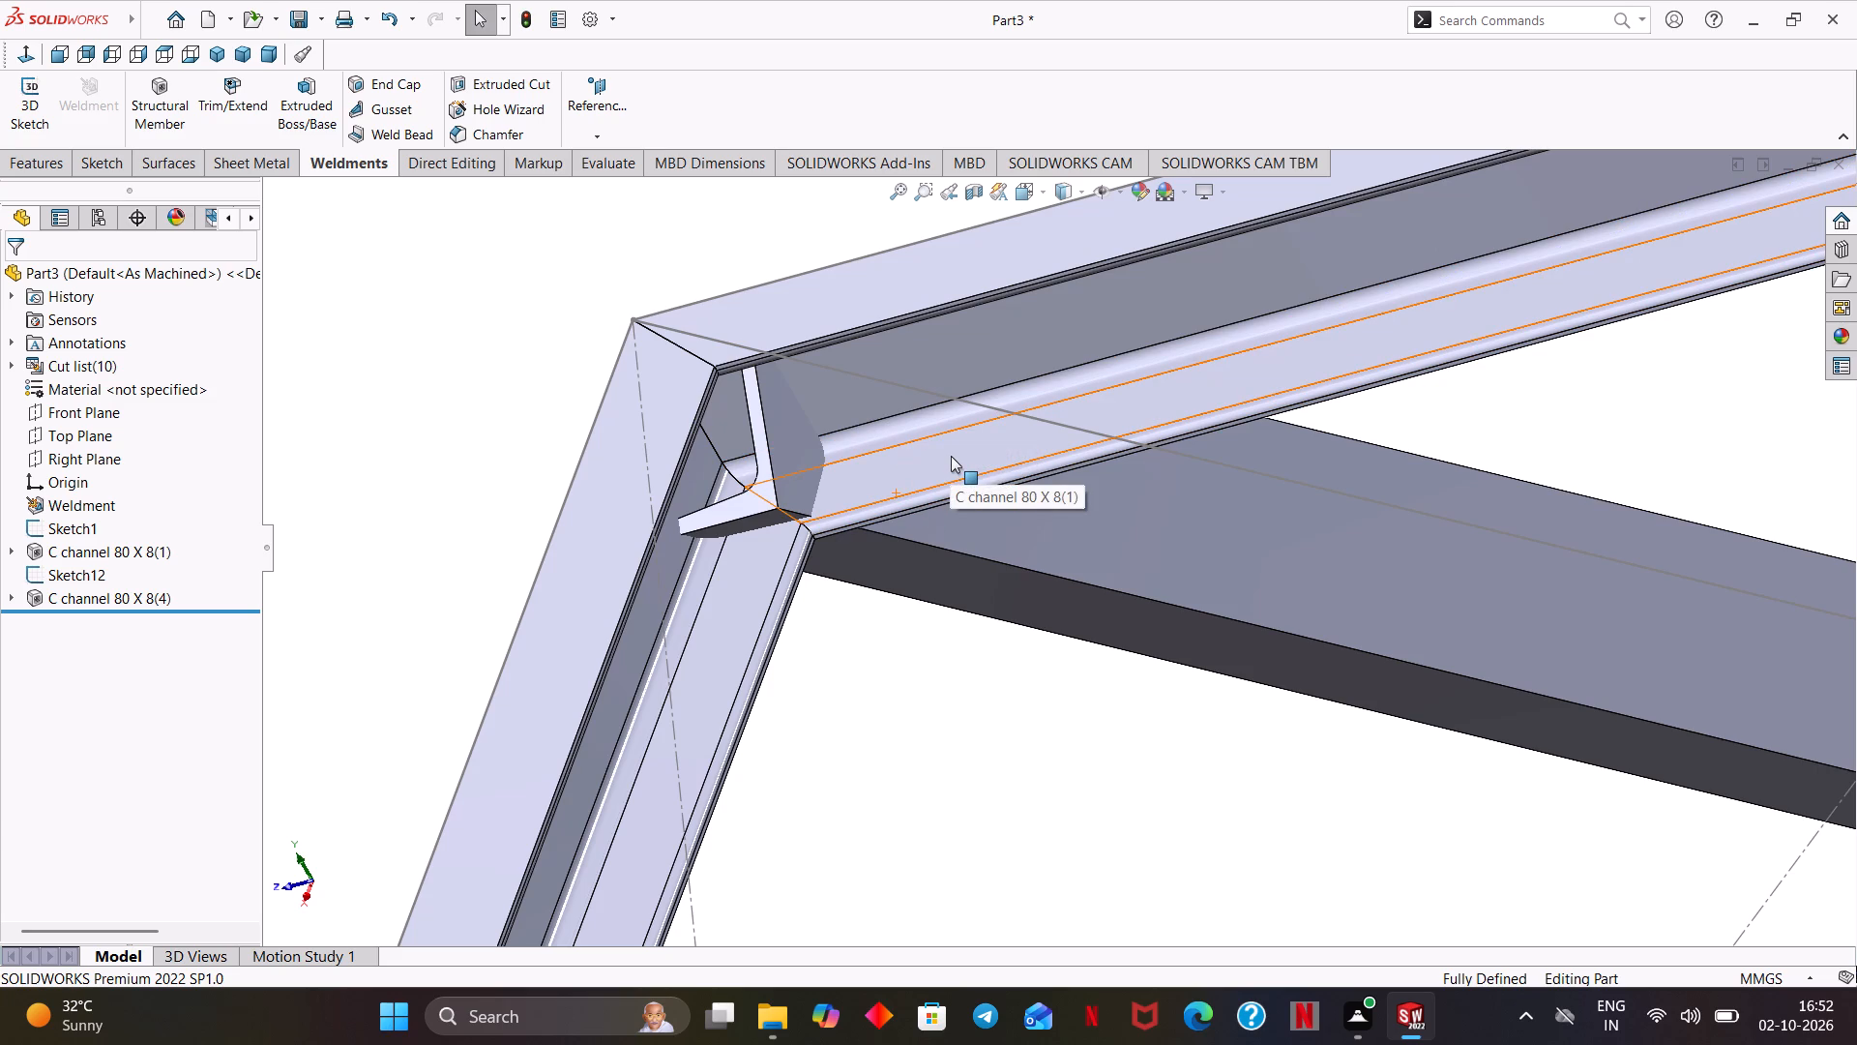
scroll(953, 454, up, 1)
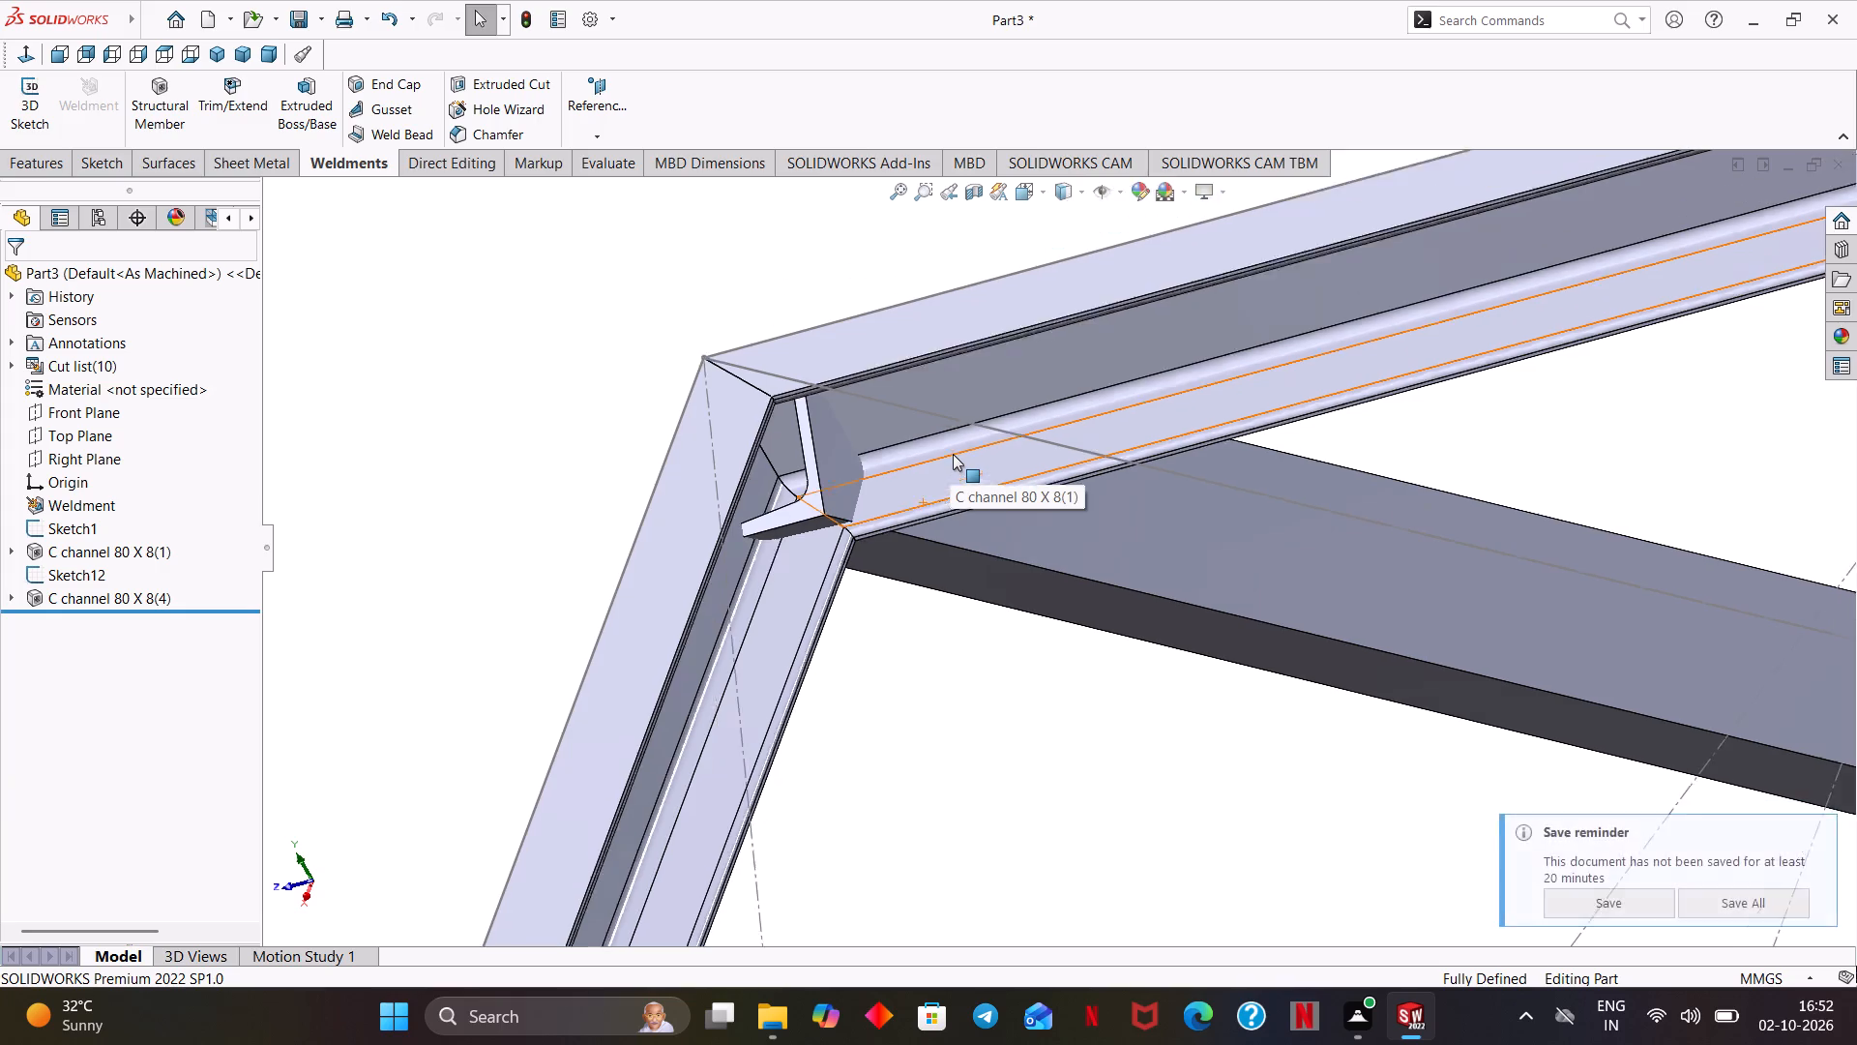
scroll(953, 454, up, 1)
Switch to the isometric view and look over the frame with its sloped and vertical legs.
key(ctrl+7)
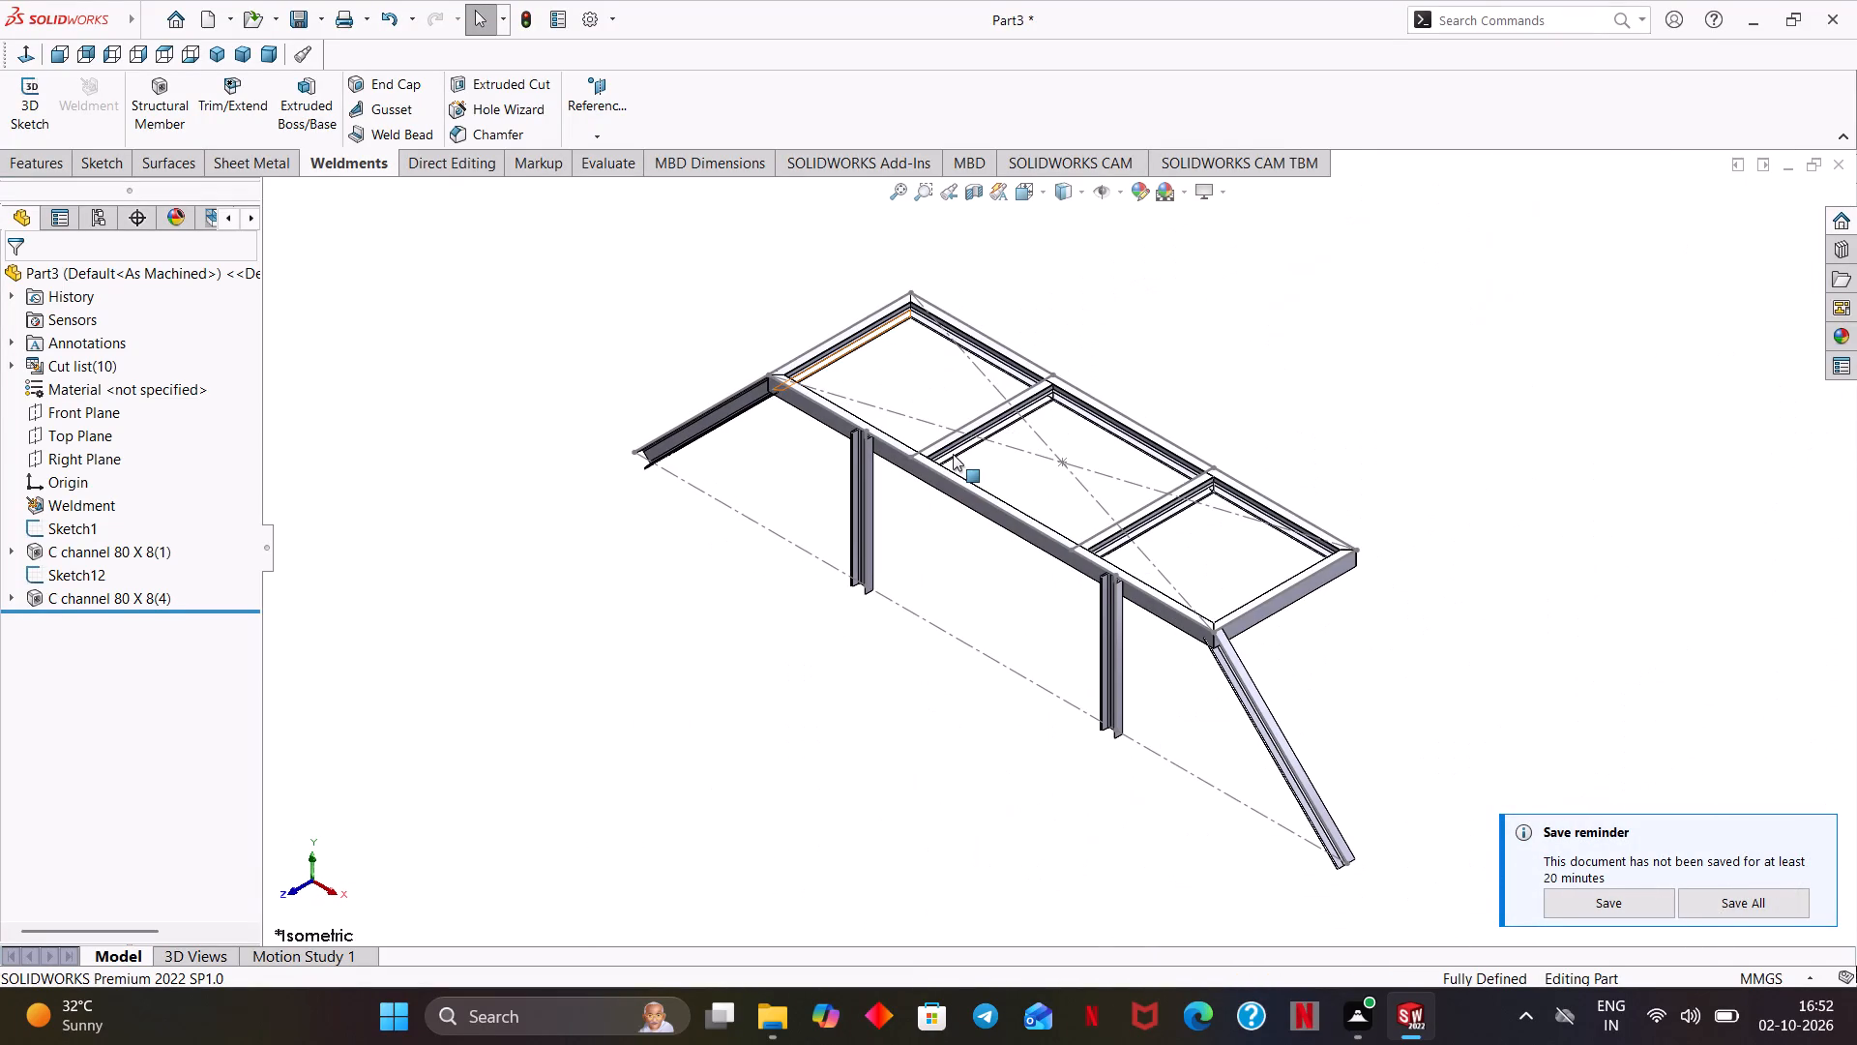
scroll(835, 624, down, 3)
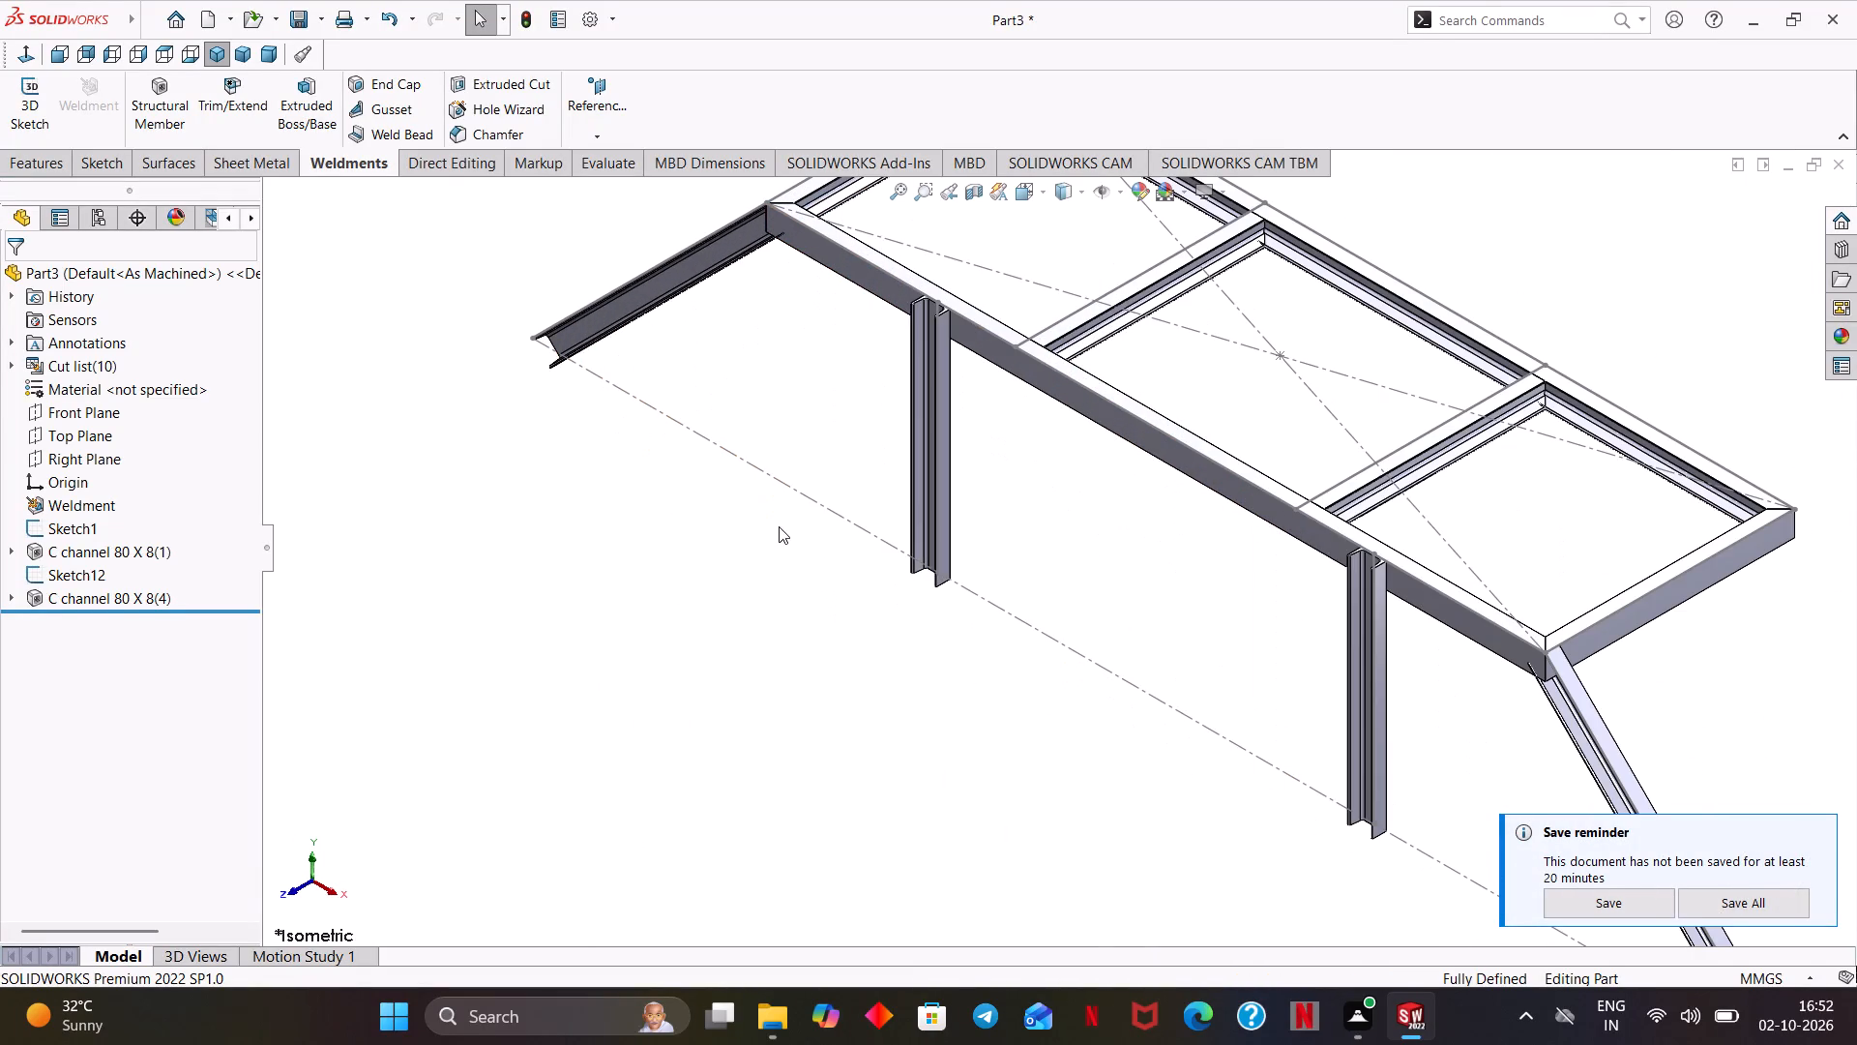
ctrl+middle_drag(739, 550, 803, 755)
scroll(823, 639, down, 1)
scroll(942, 628, up, 1)
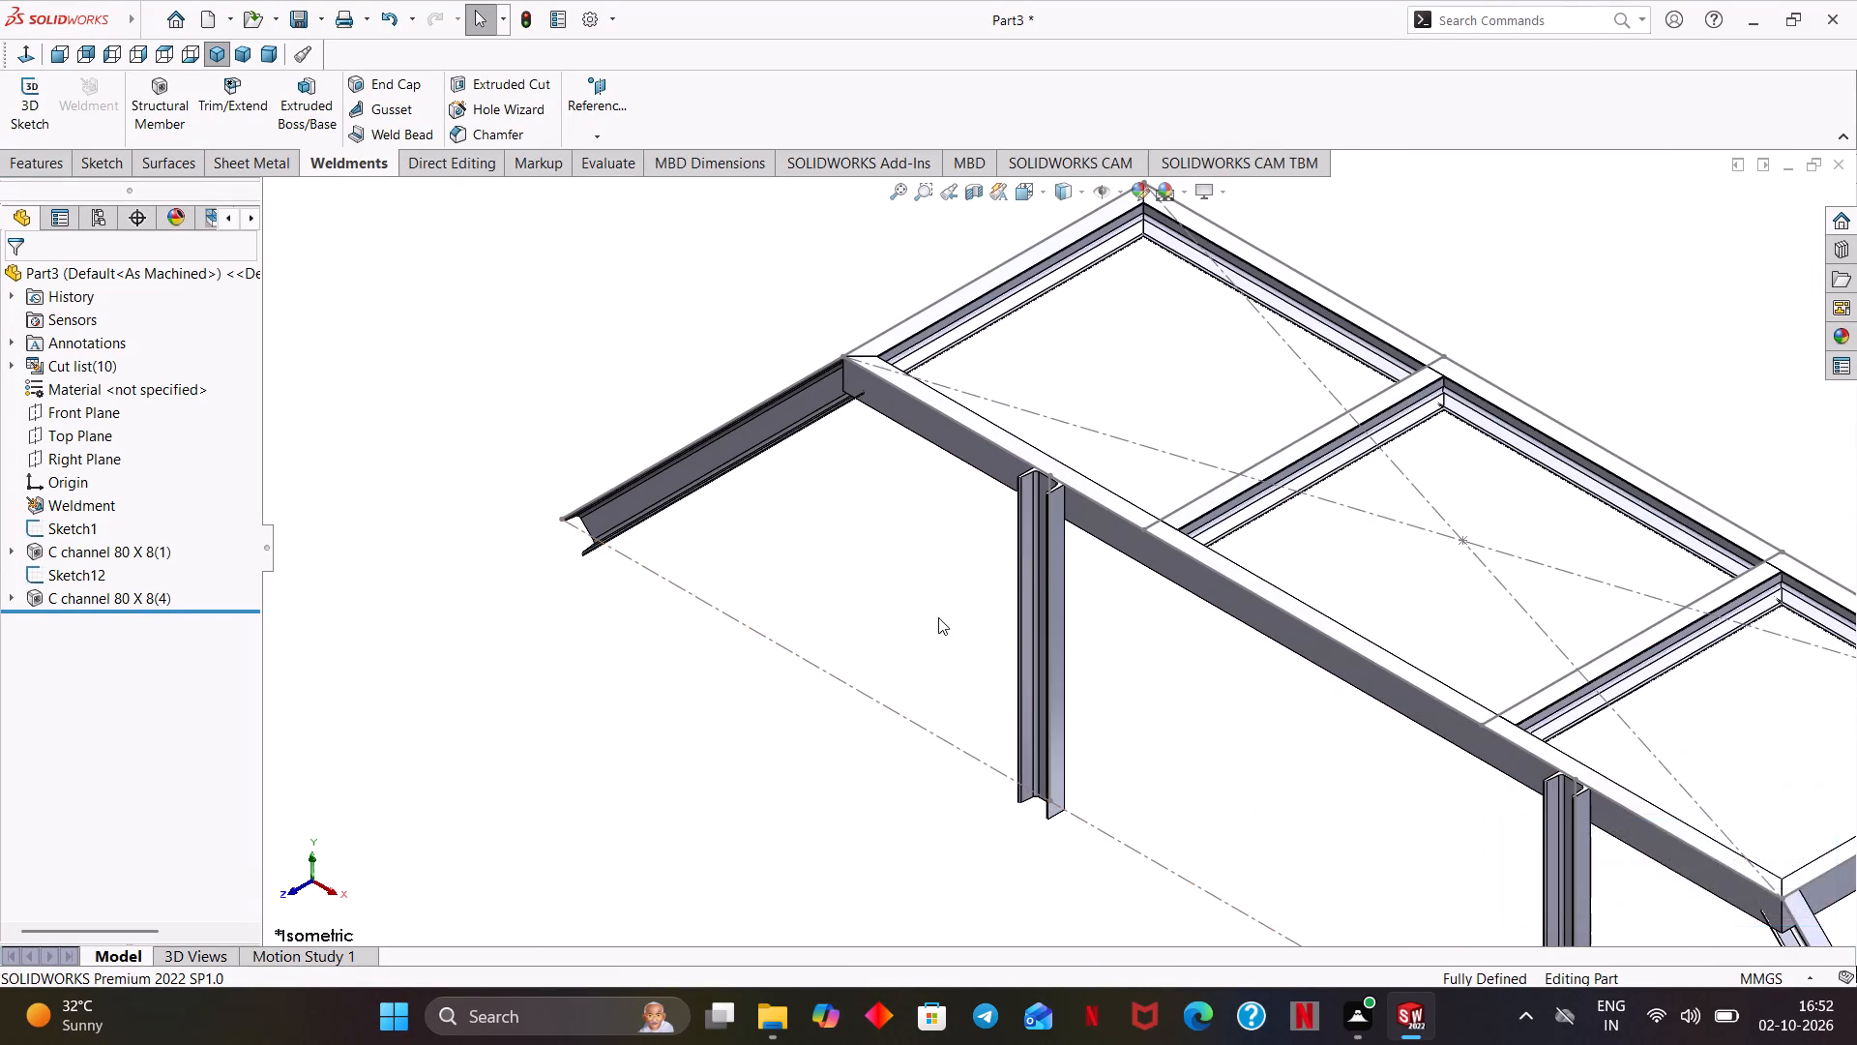
scroll(947, 644, up, 1)
ctrl+middle_drag(1019, 651, 854, 611)
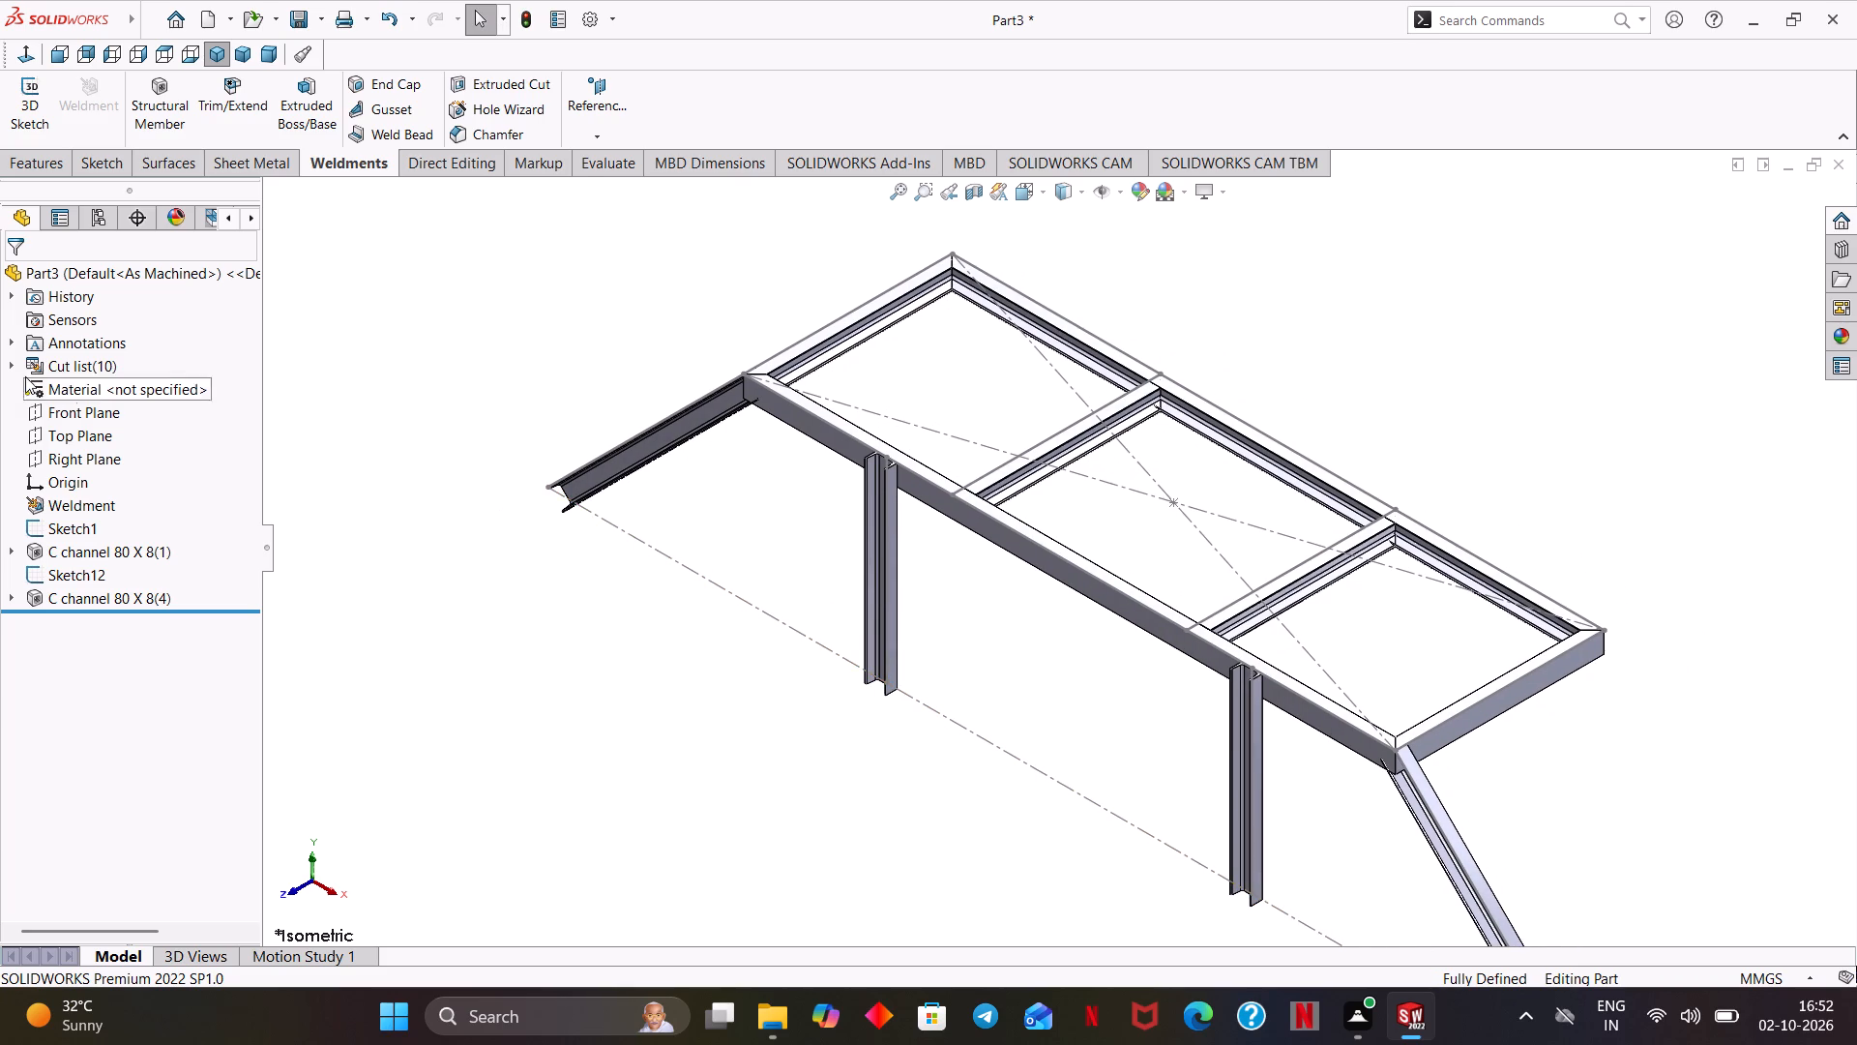
Start a Trim/Extend with the End Trim corner type and choose both sloped legs as the bodies to be trimmed.
click(238, 103)
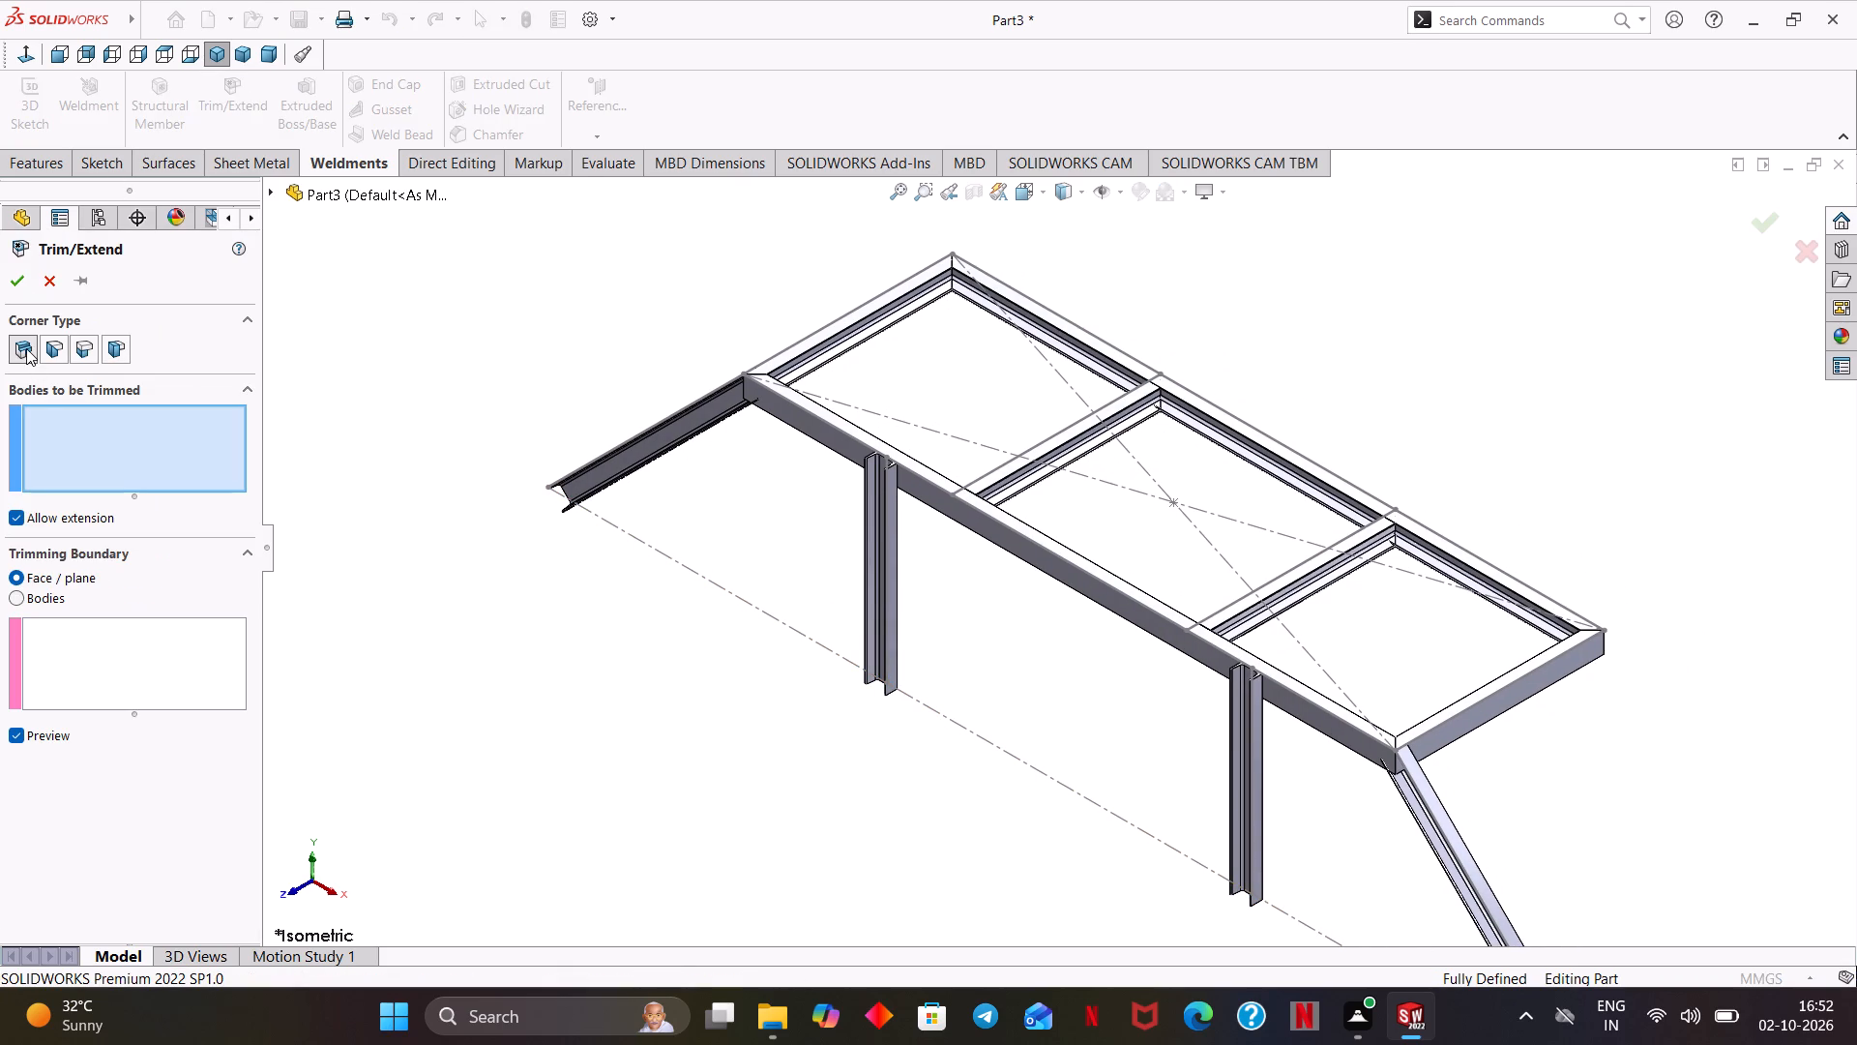
click(102, 441)
click(673, 444)
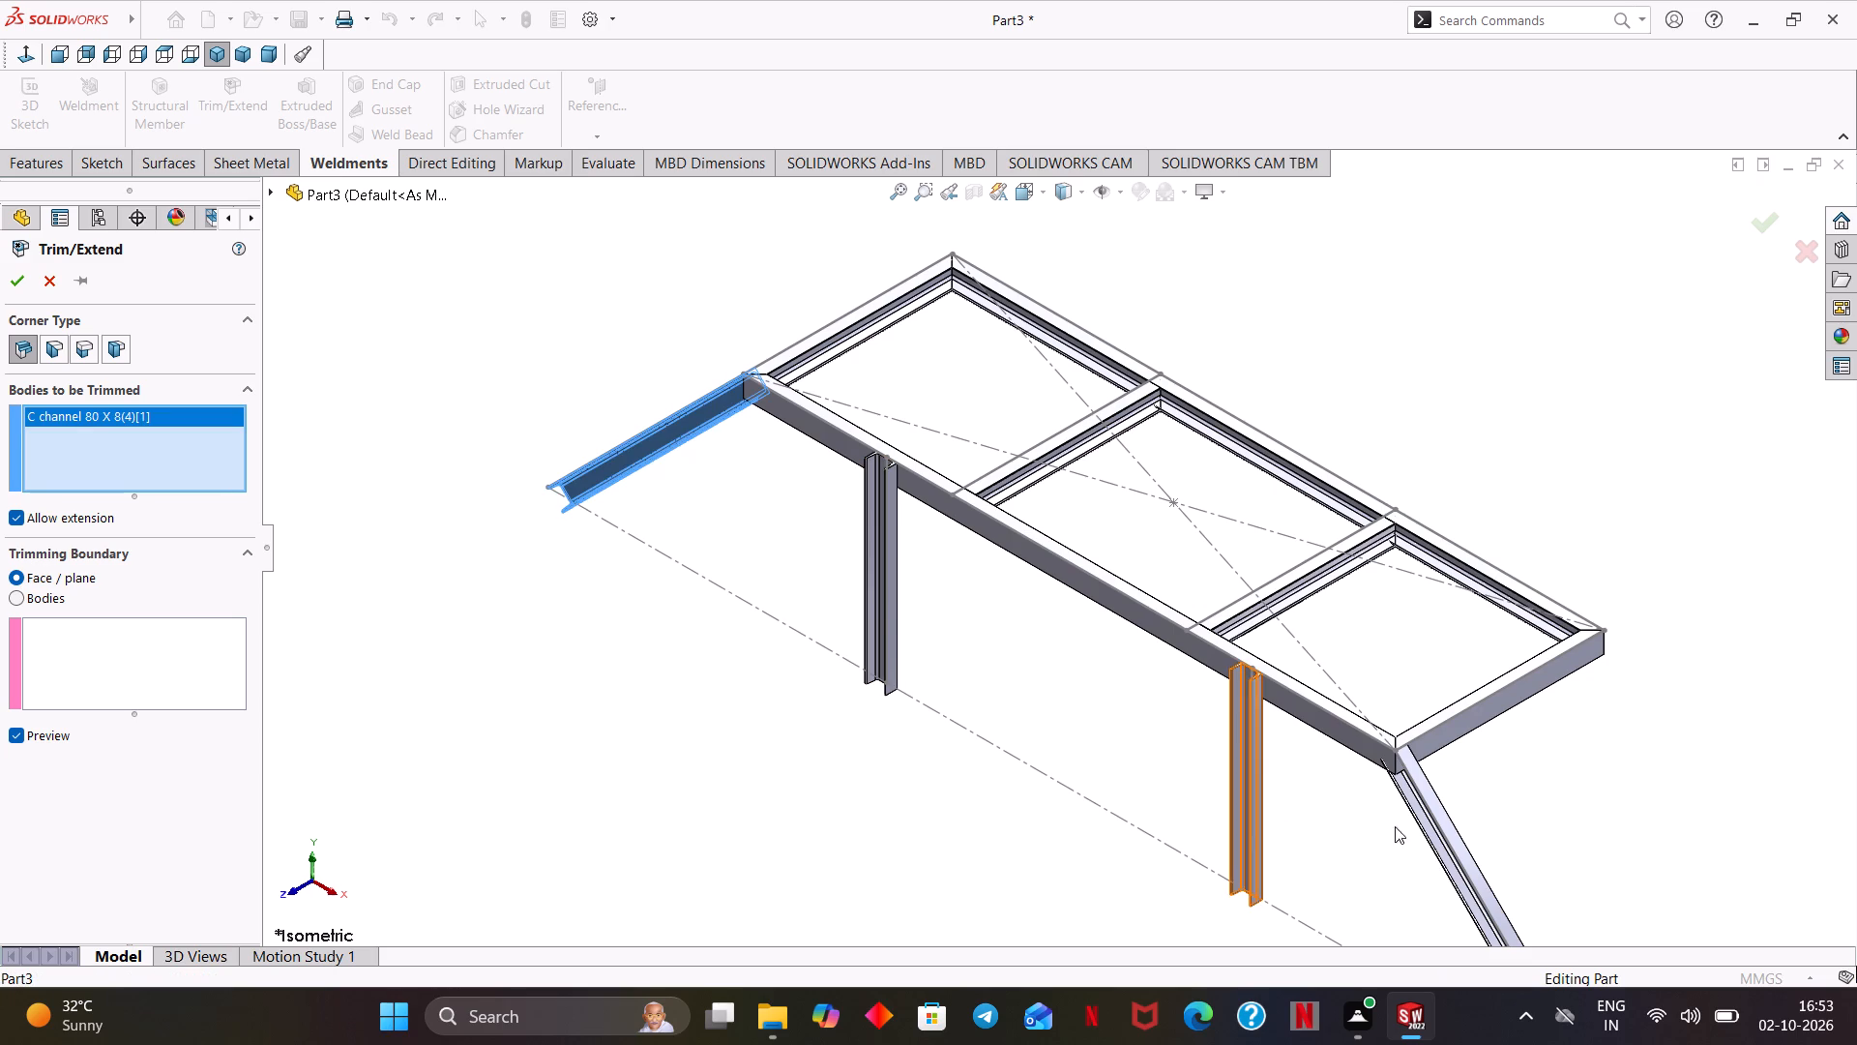
middle_drag(1450, 836, 1487, 806)
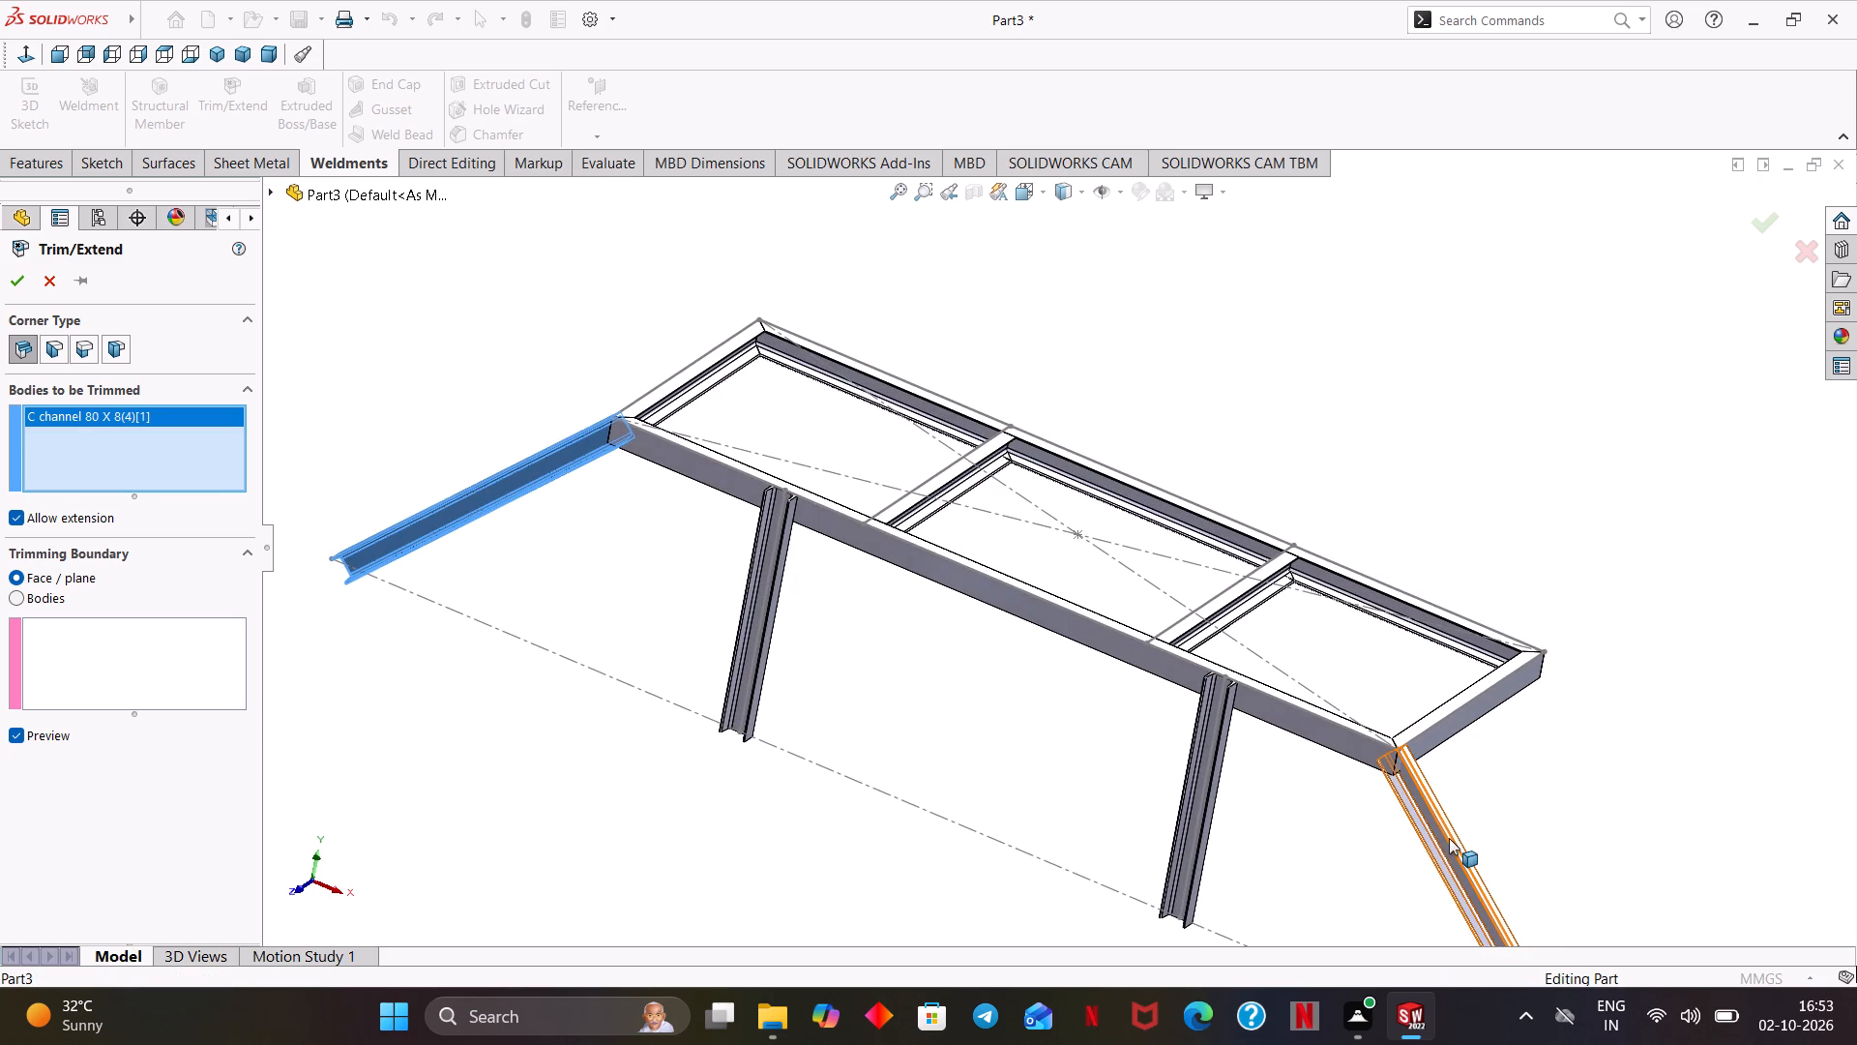
click(1449, 838)
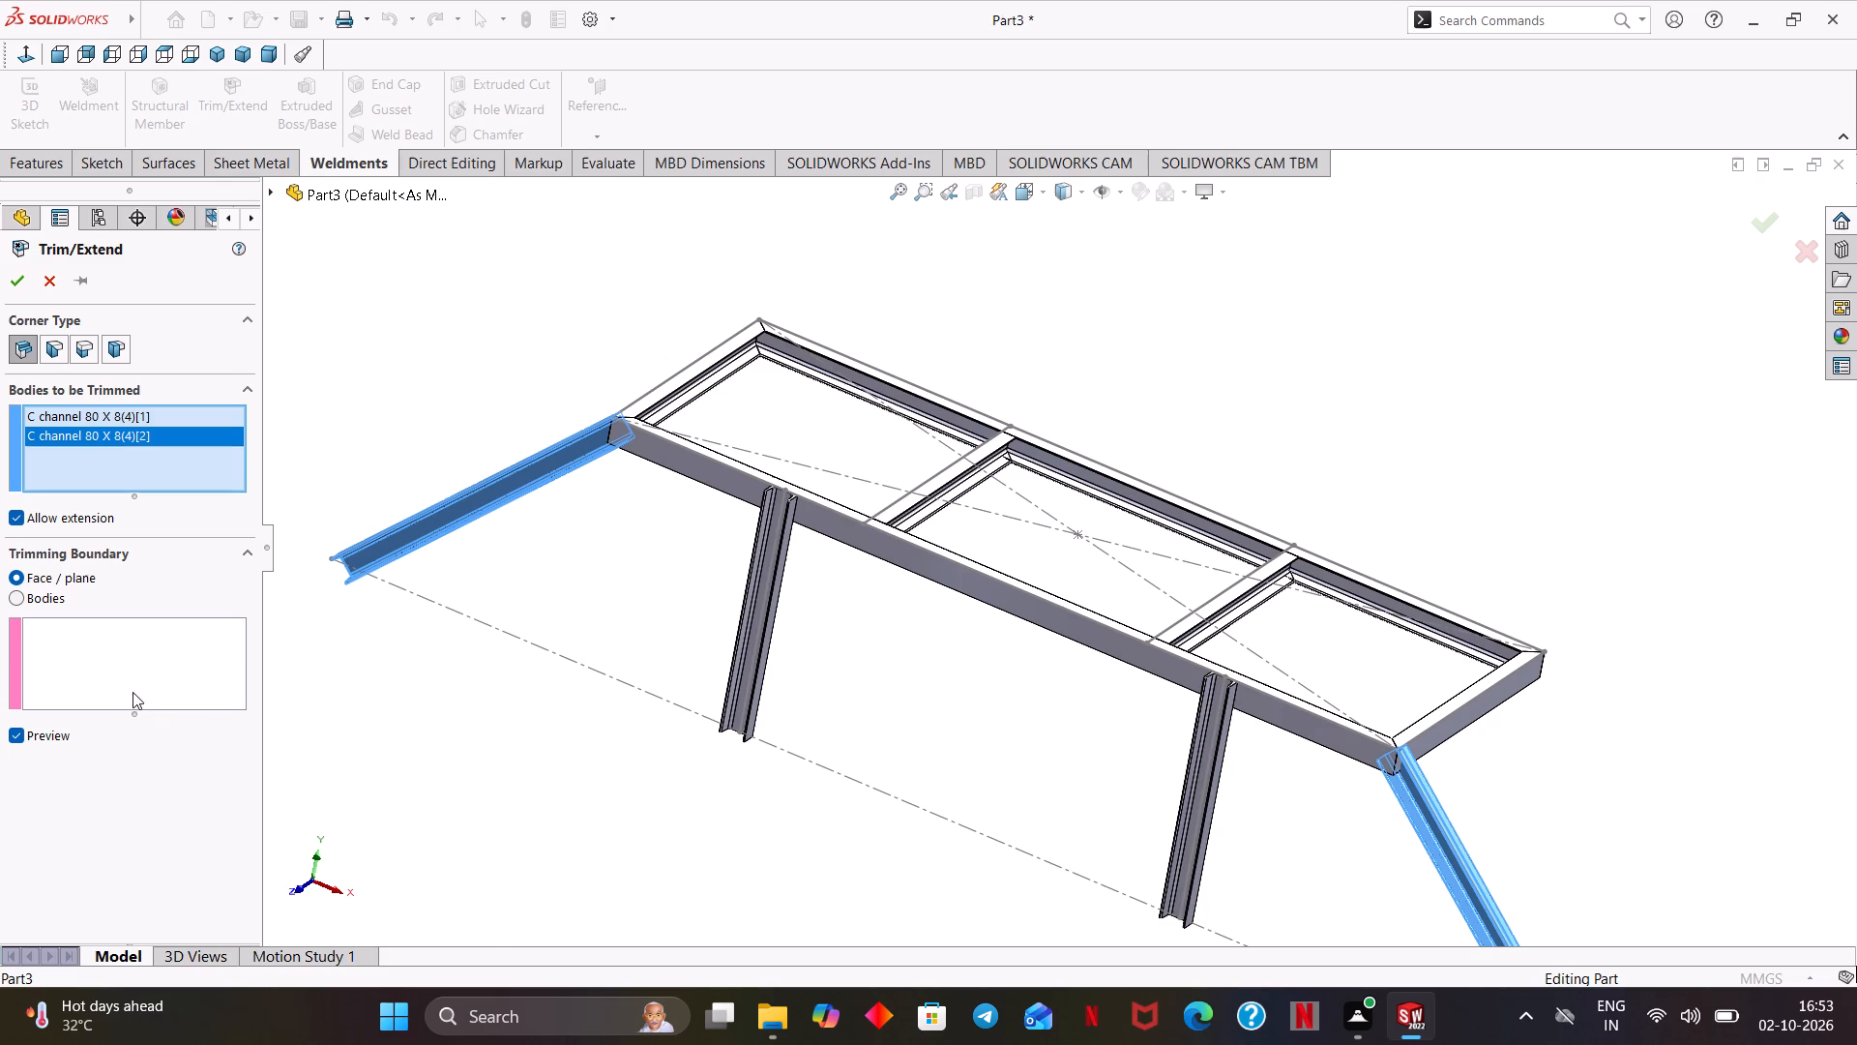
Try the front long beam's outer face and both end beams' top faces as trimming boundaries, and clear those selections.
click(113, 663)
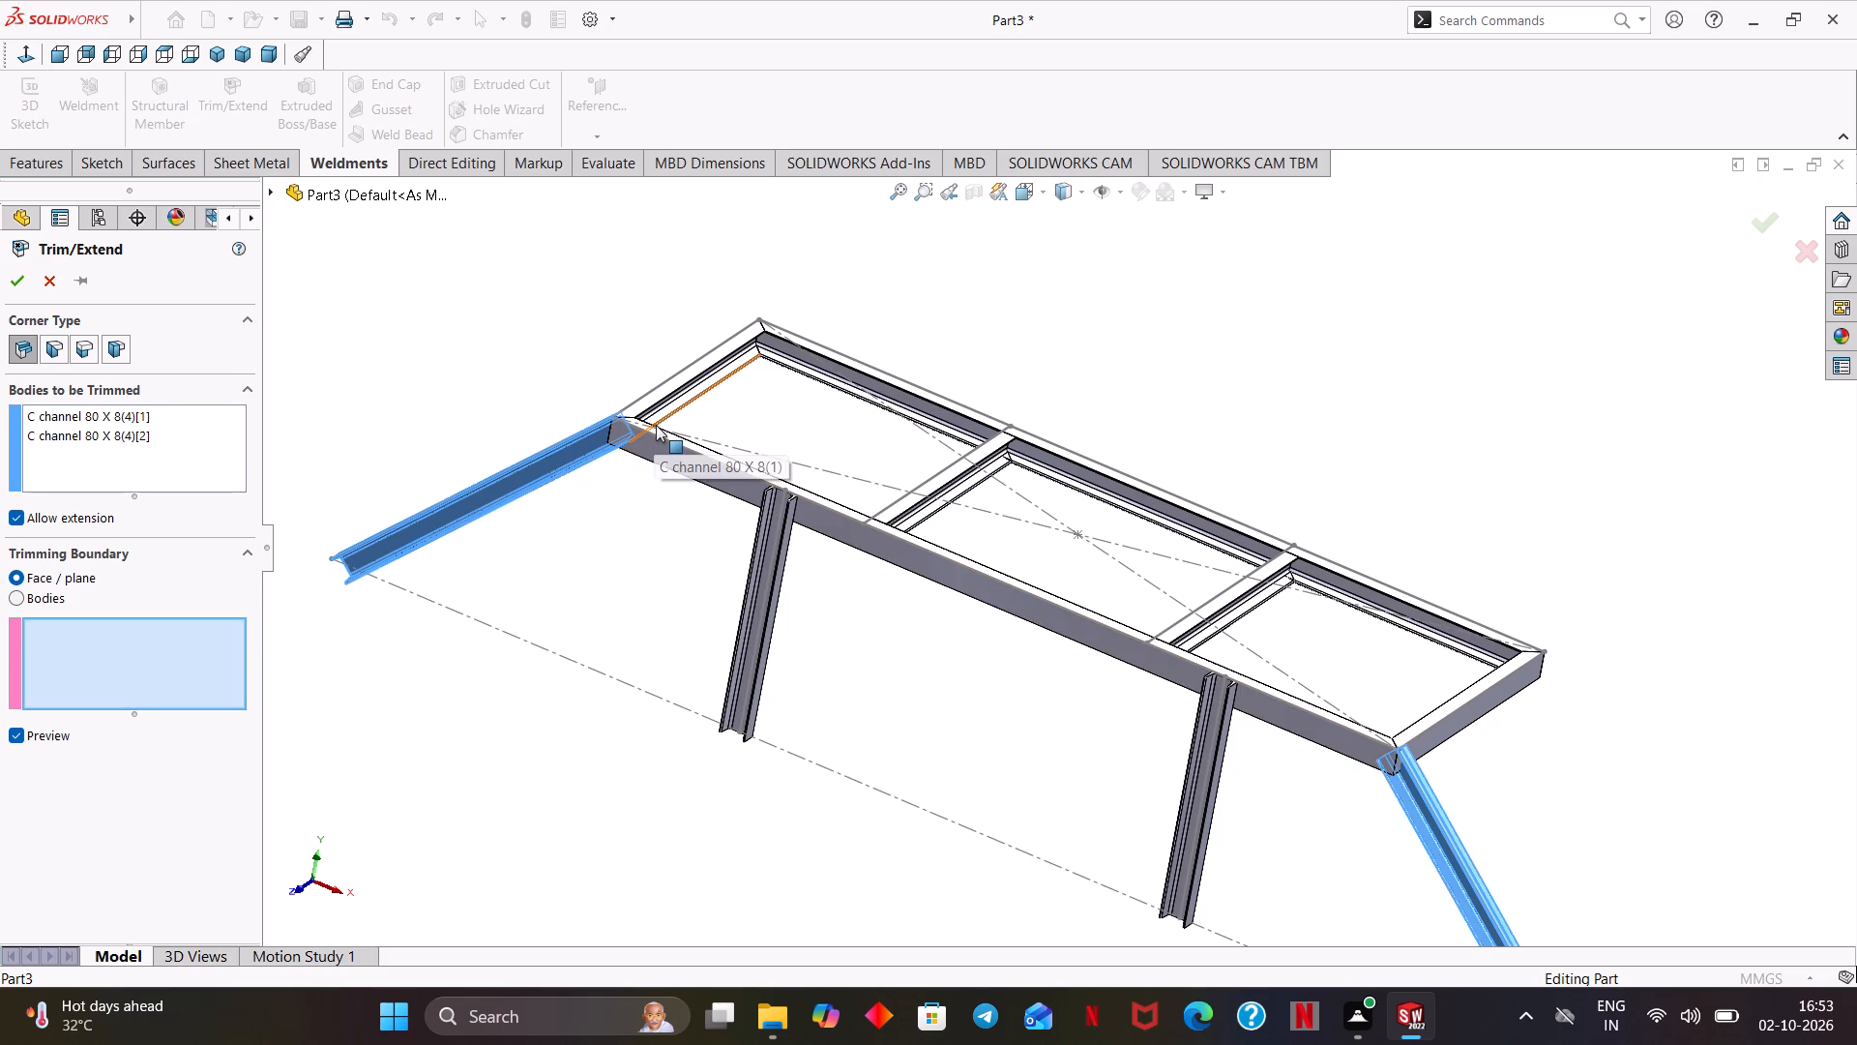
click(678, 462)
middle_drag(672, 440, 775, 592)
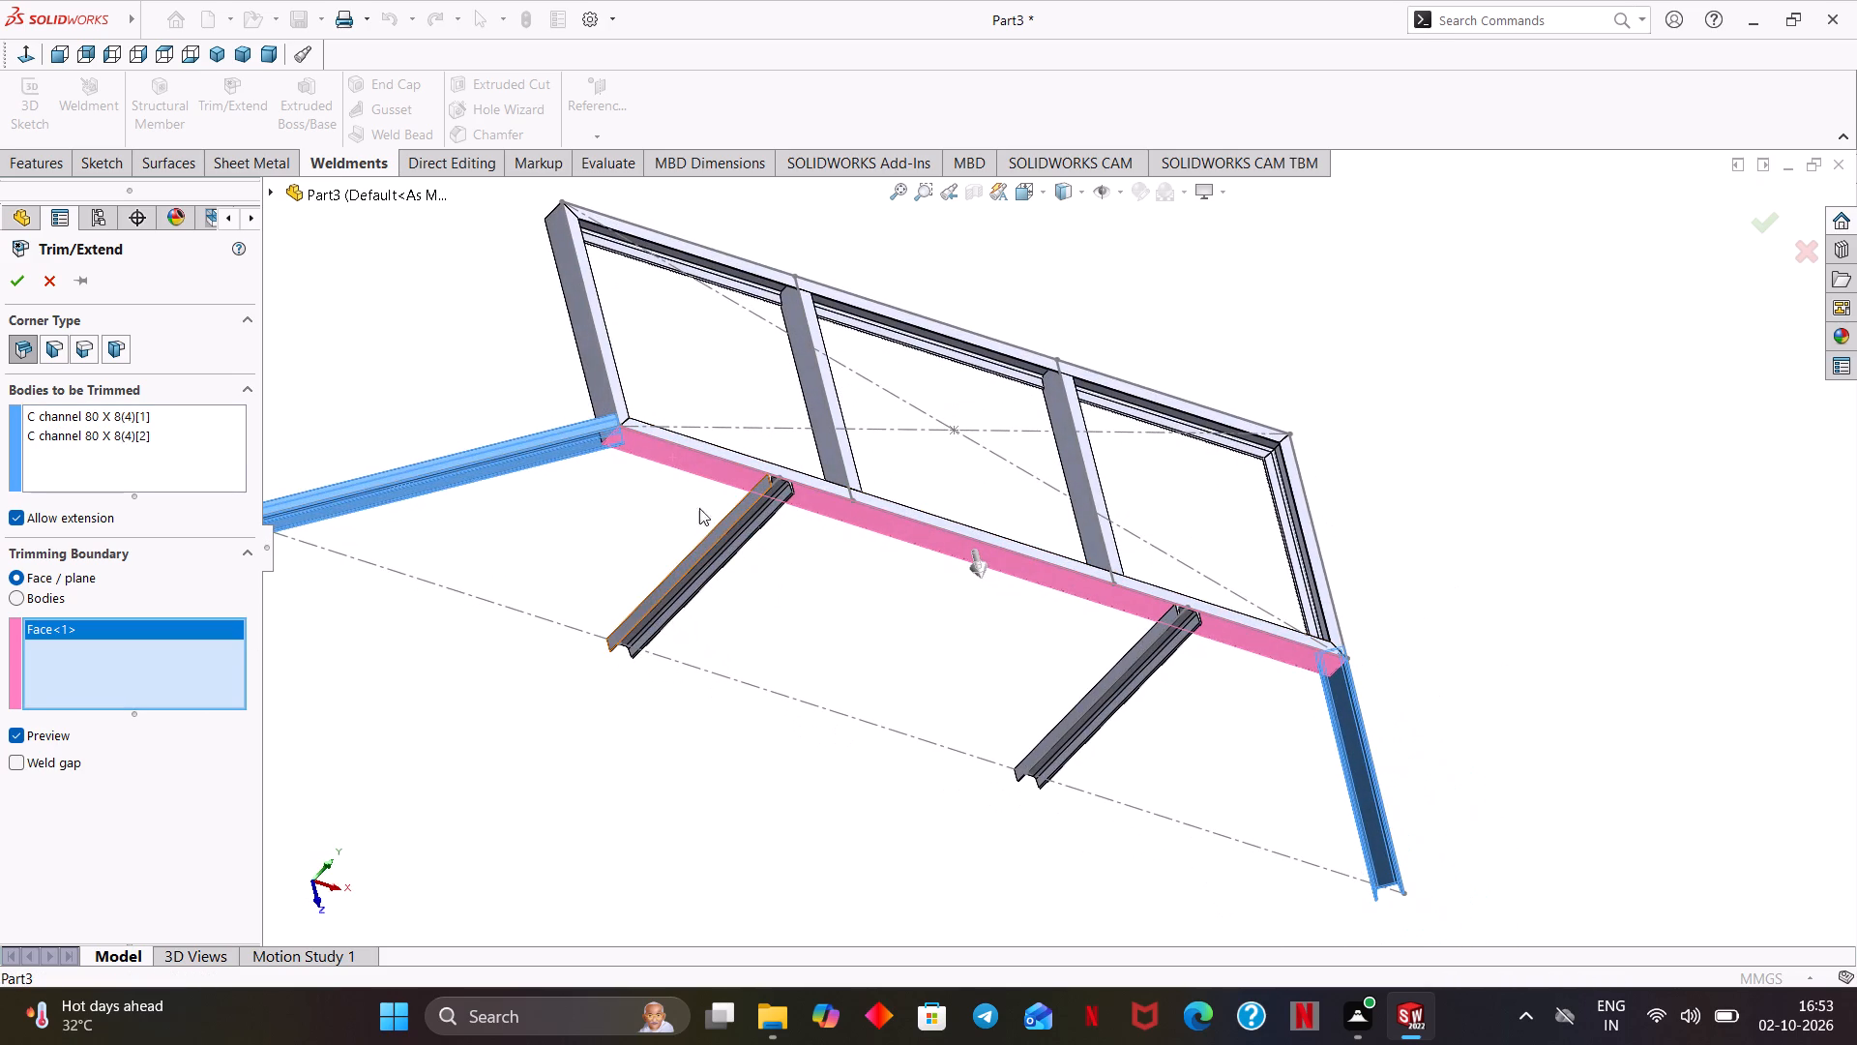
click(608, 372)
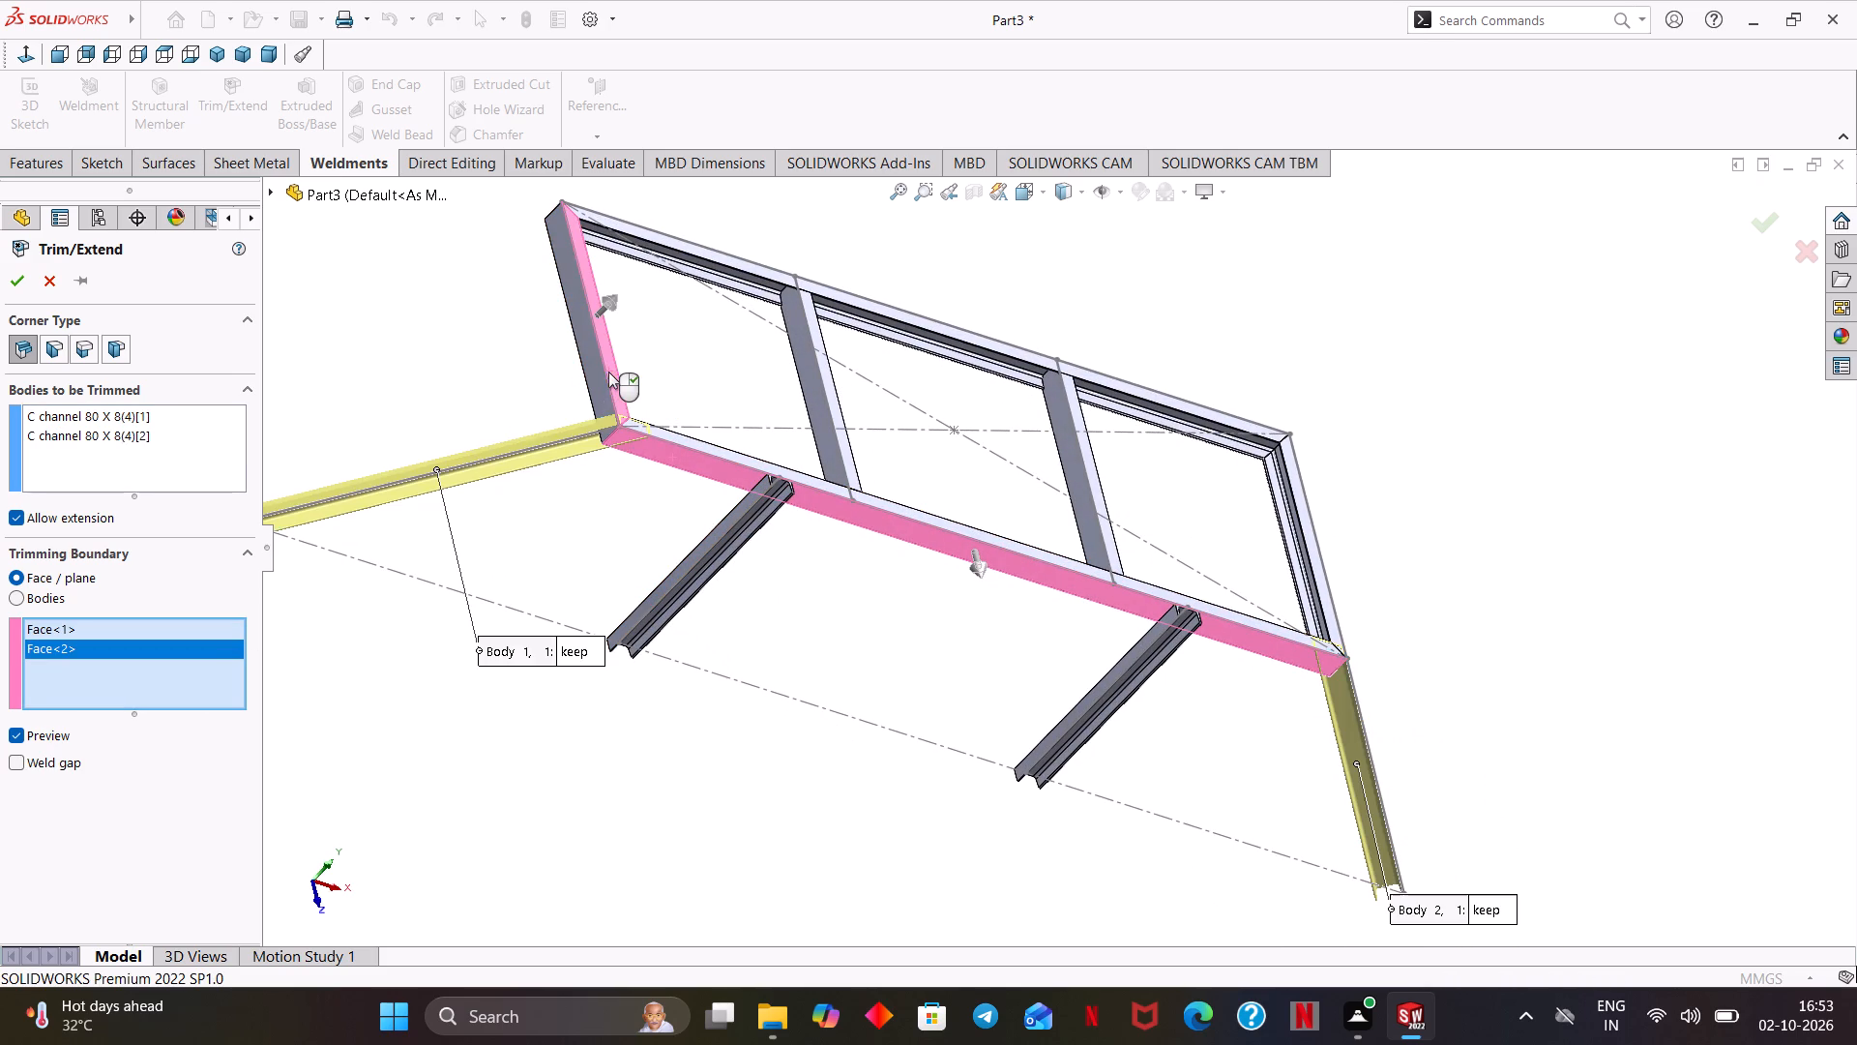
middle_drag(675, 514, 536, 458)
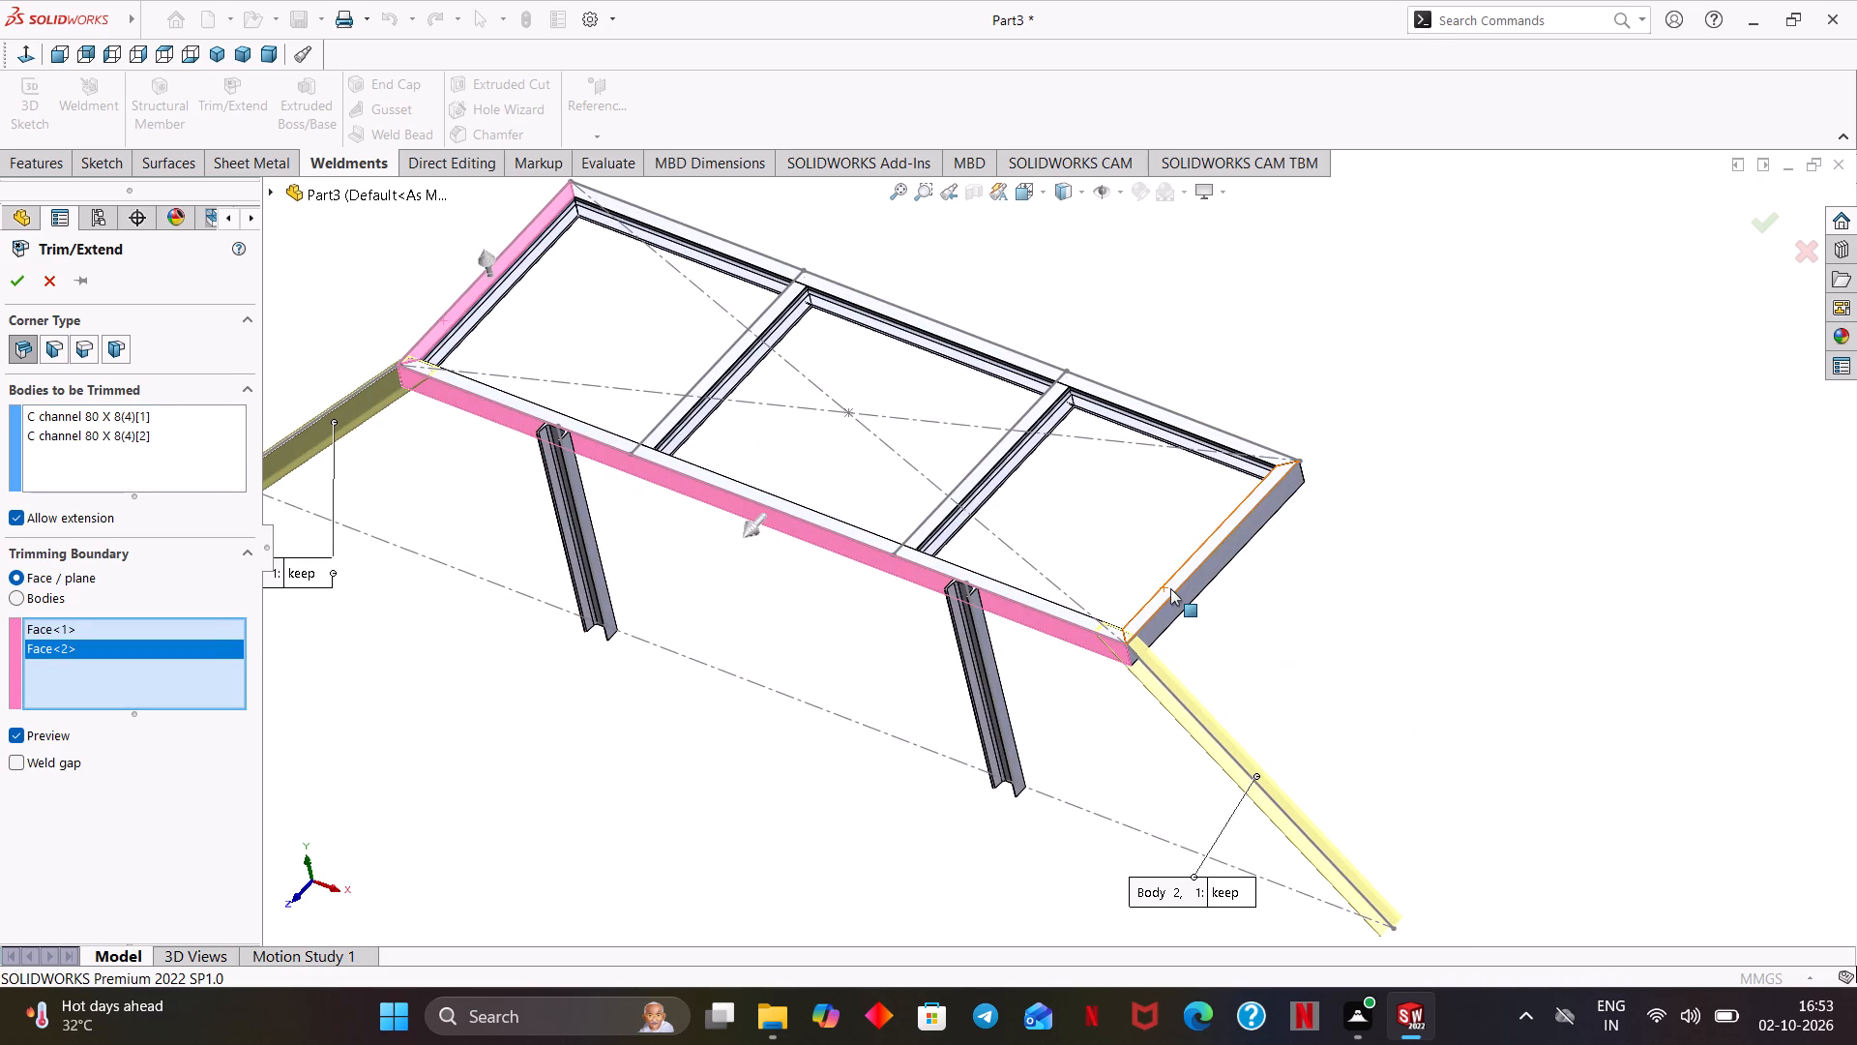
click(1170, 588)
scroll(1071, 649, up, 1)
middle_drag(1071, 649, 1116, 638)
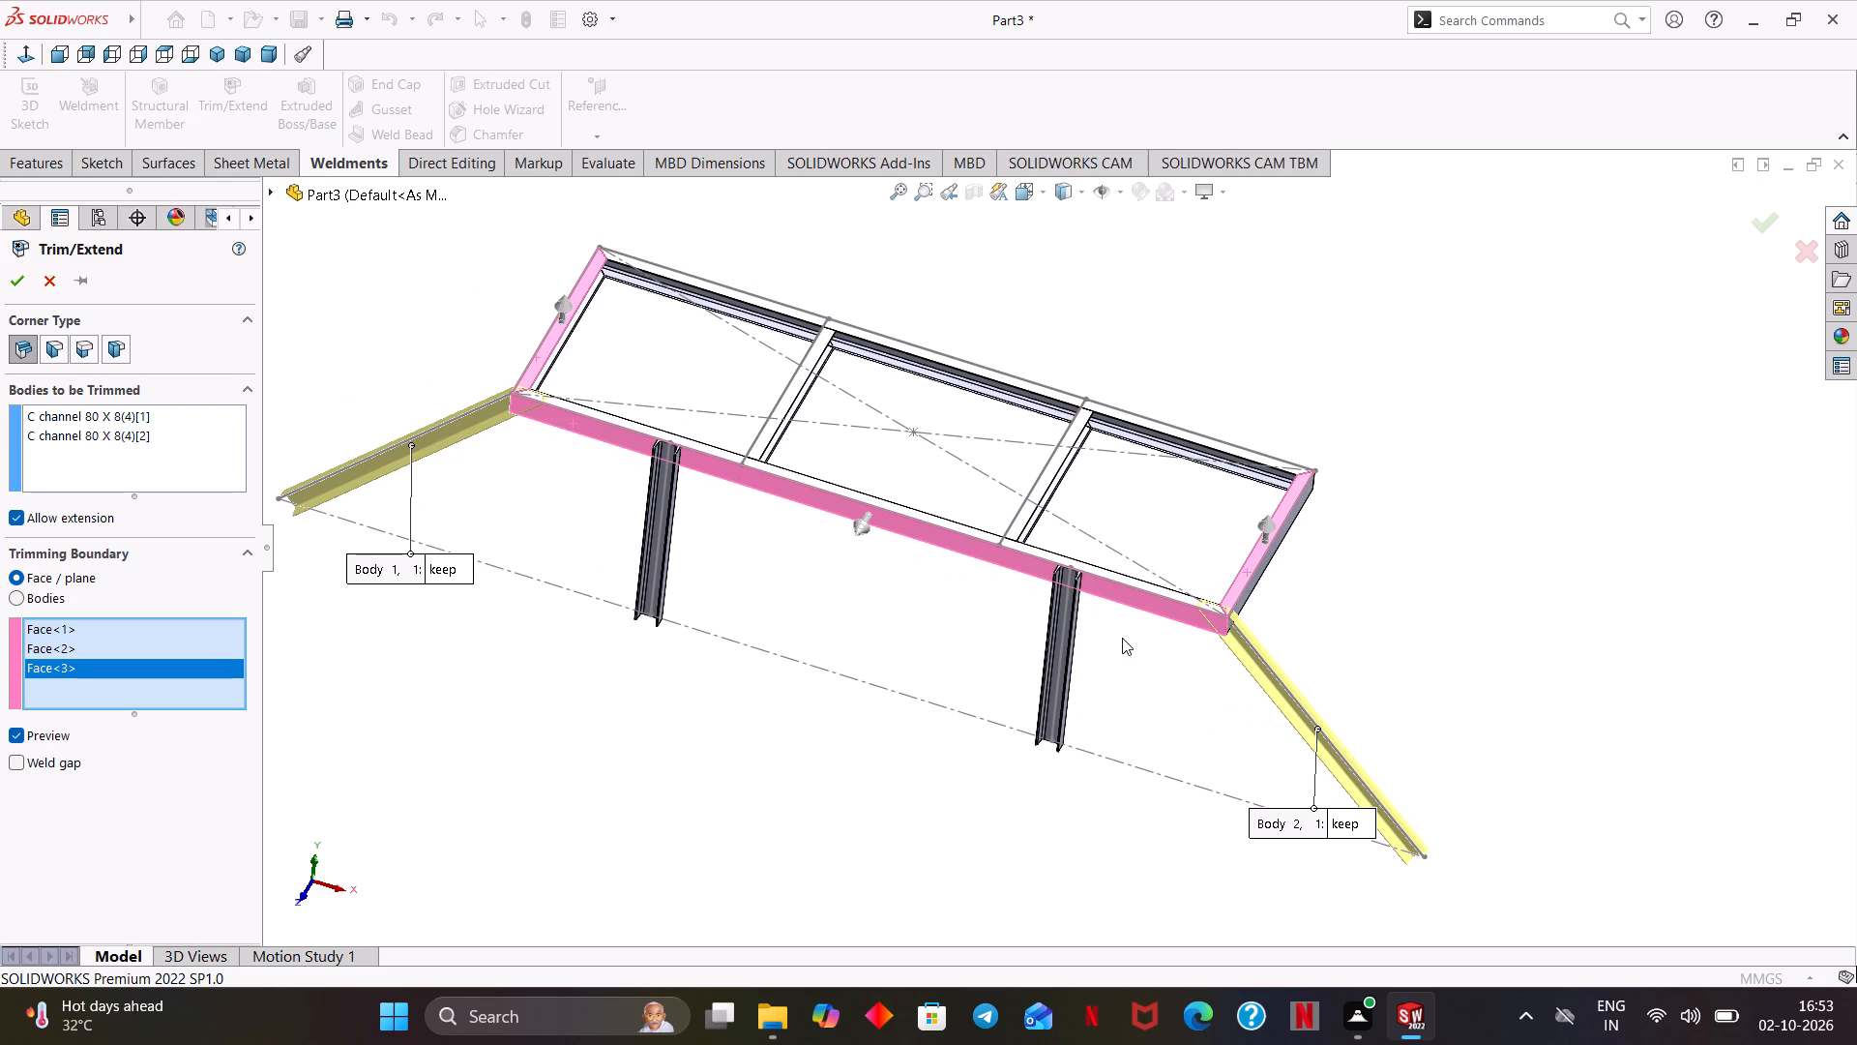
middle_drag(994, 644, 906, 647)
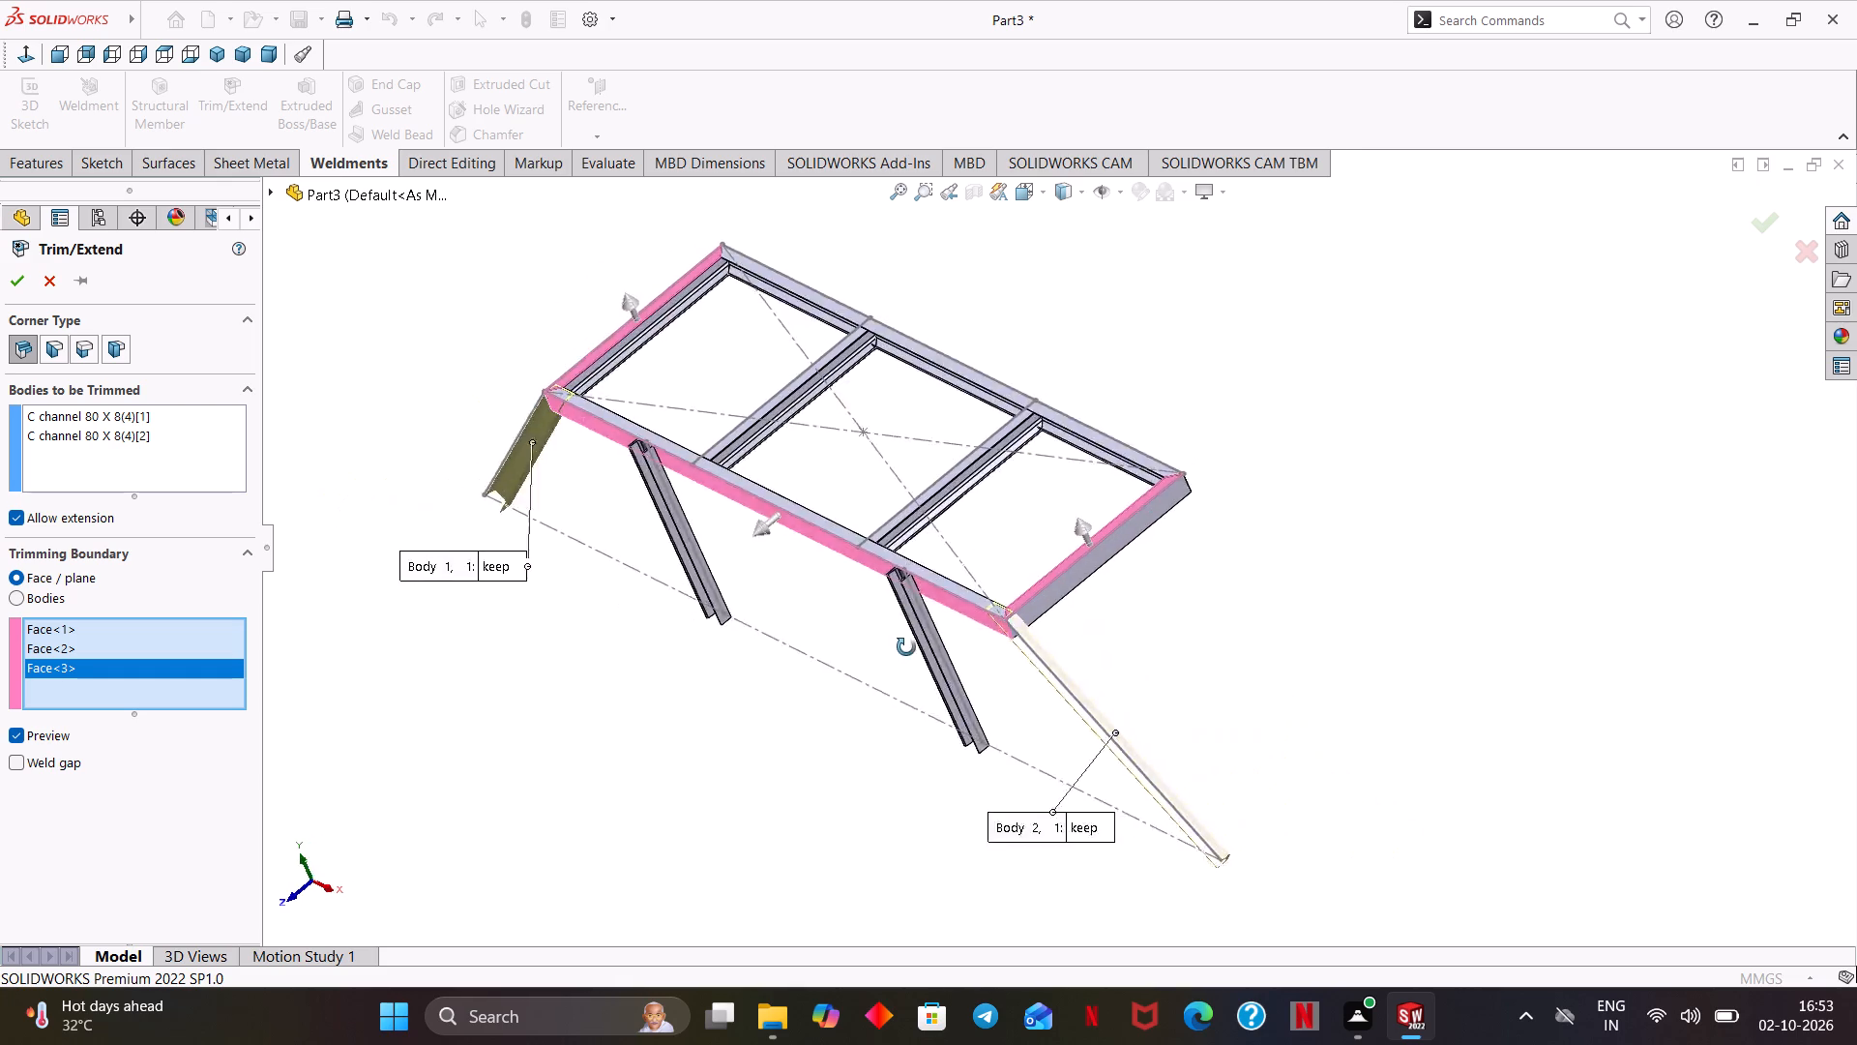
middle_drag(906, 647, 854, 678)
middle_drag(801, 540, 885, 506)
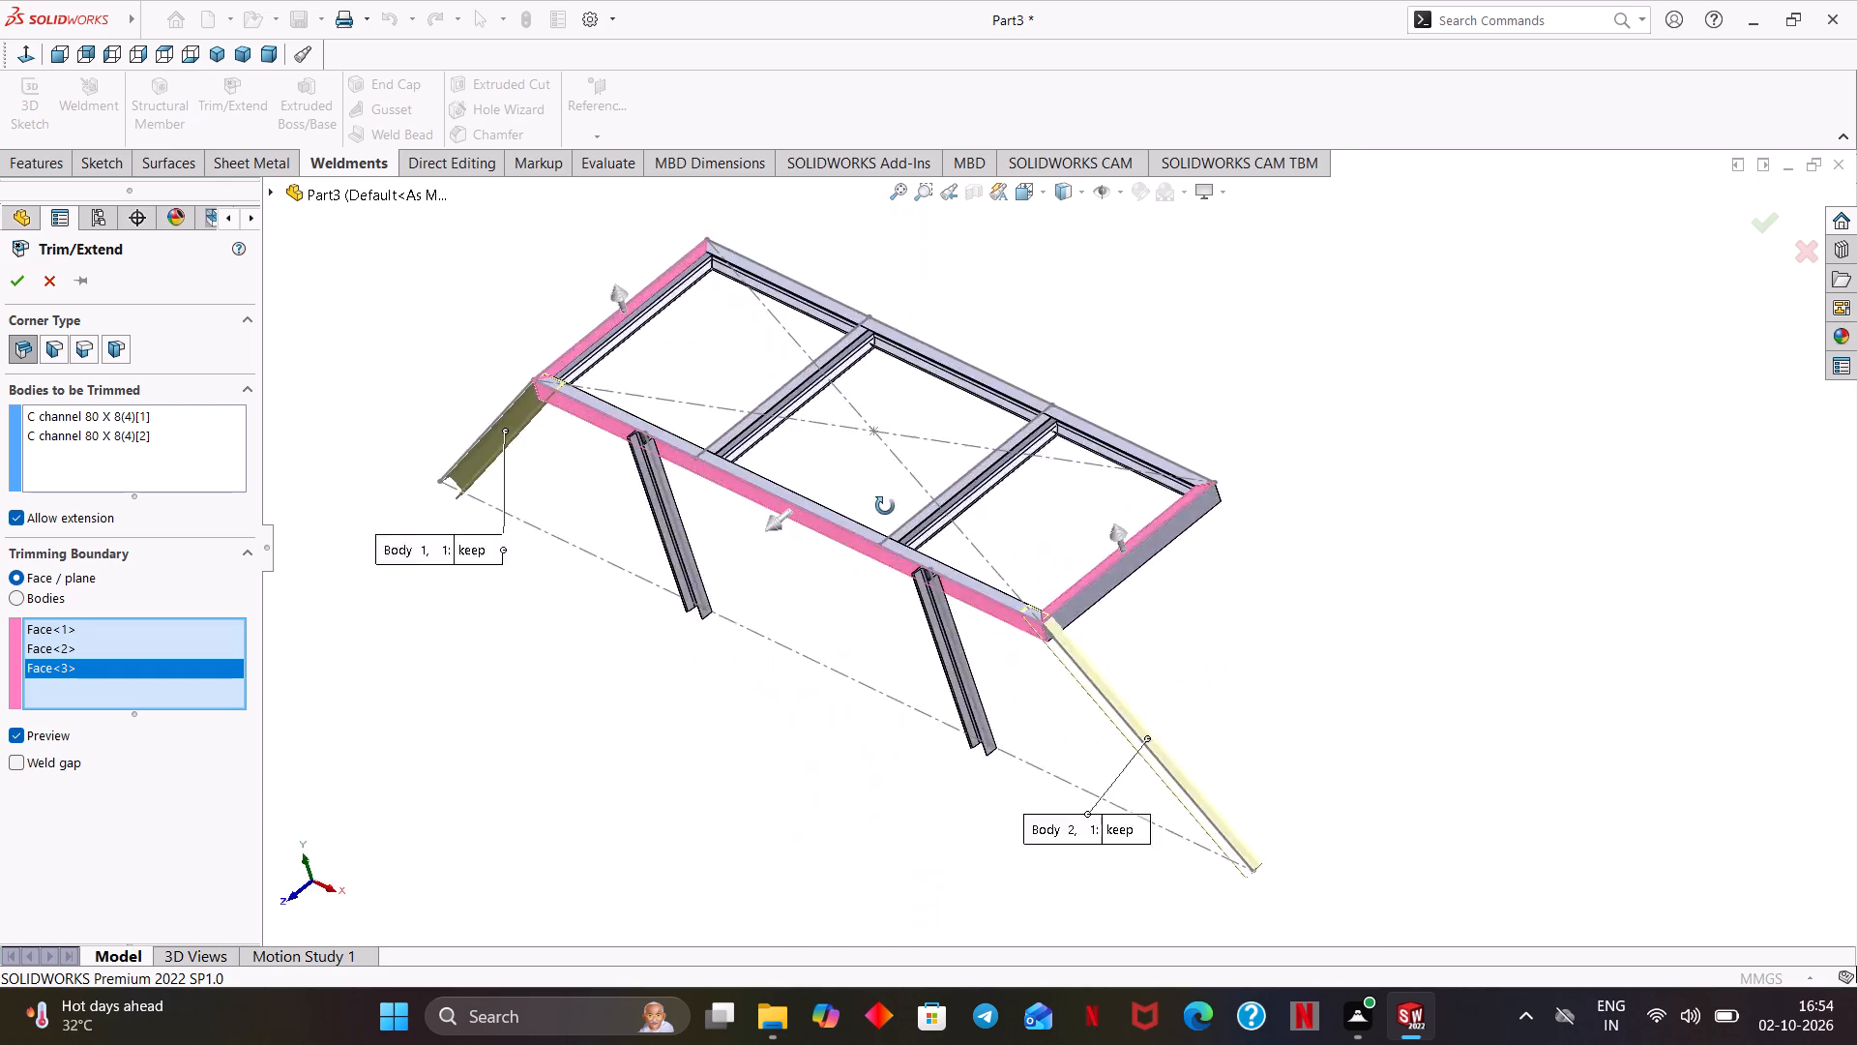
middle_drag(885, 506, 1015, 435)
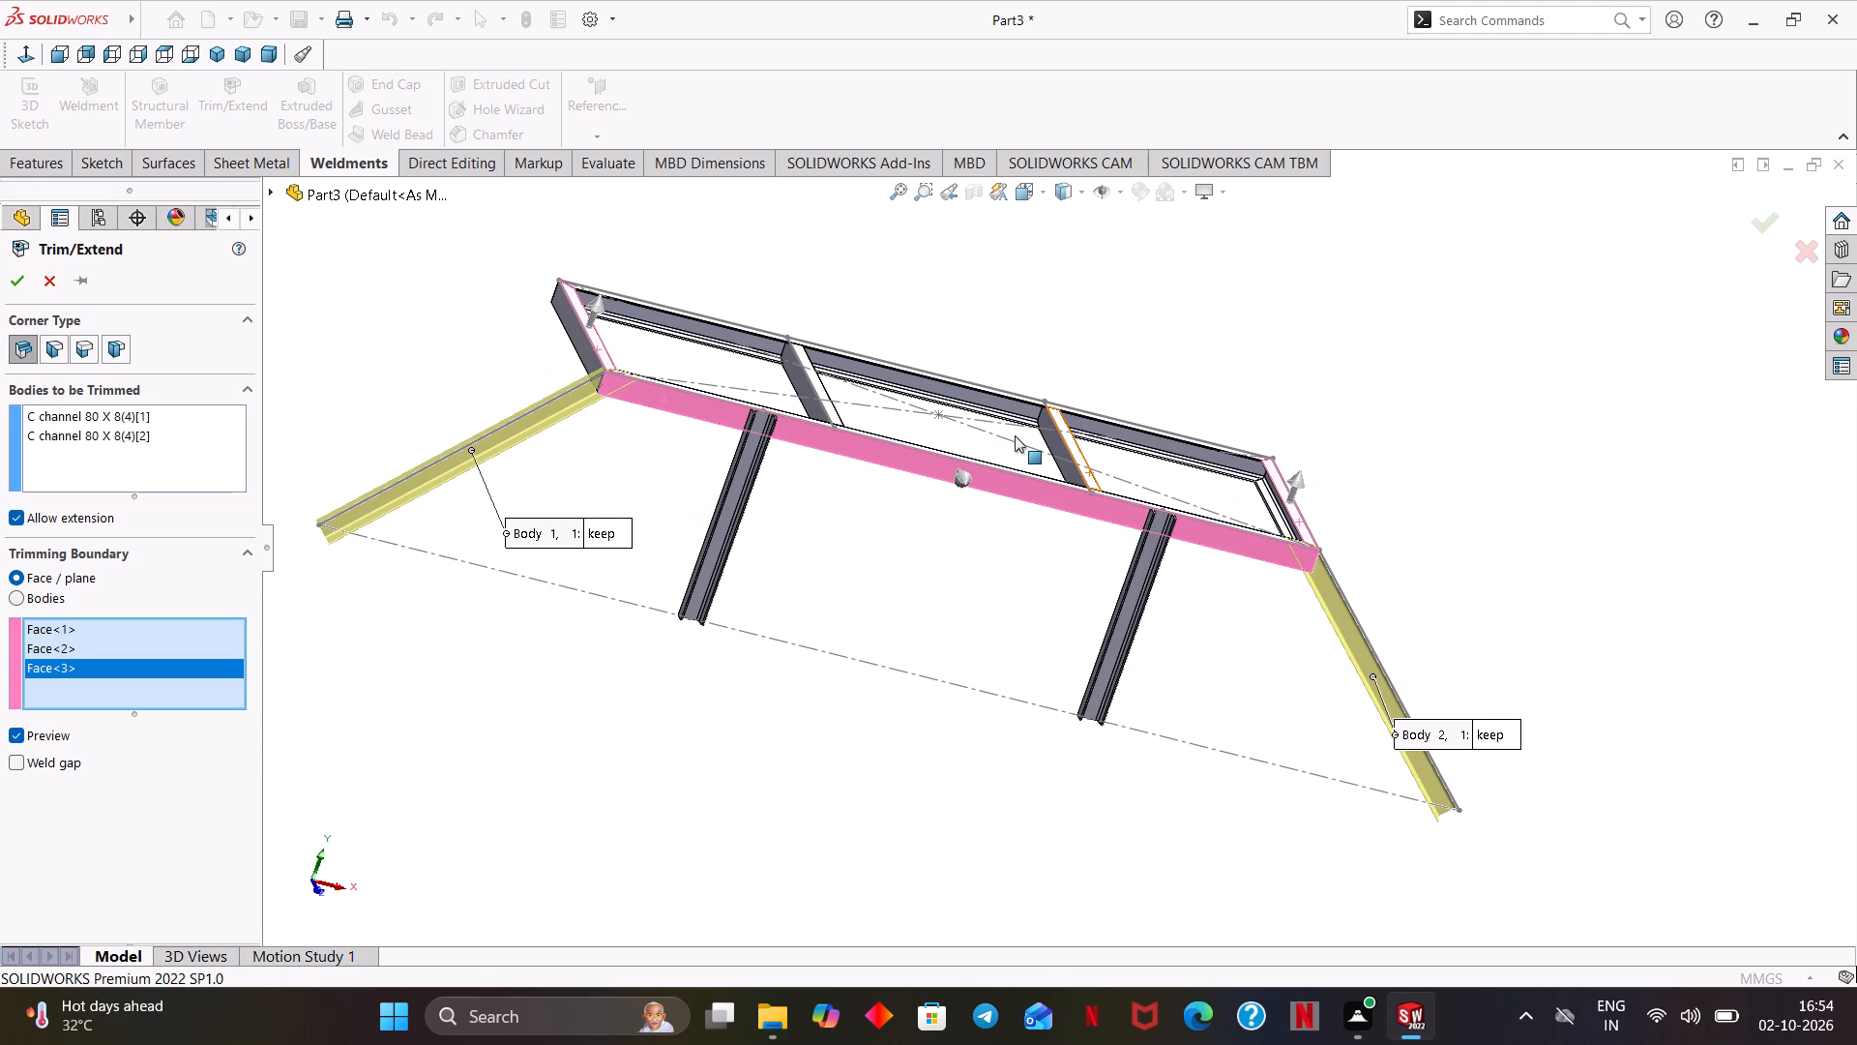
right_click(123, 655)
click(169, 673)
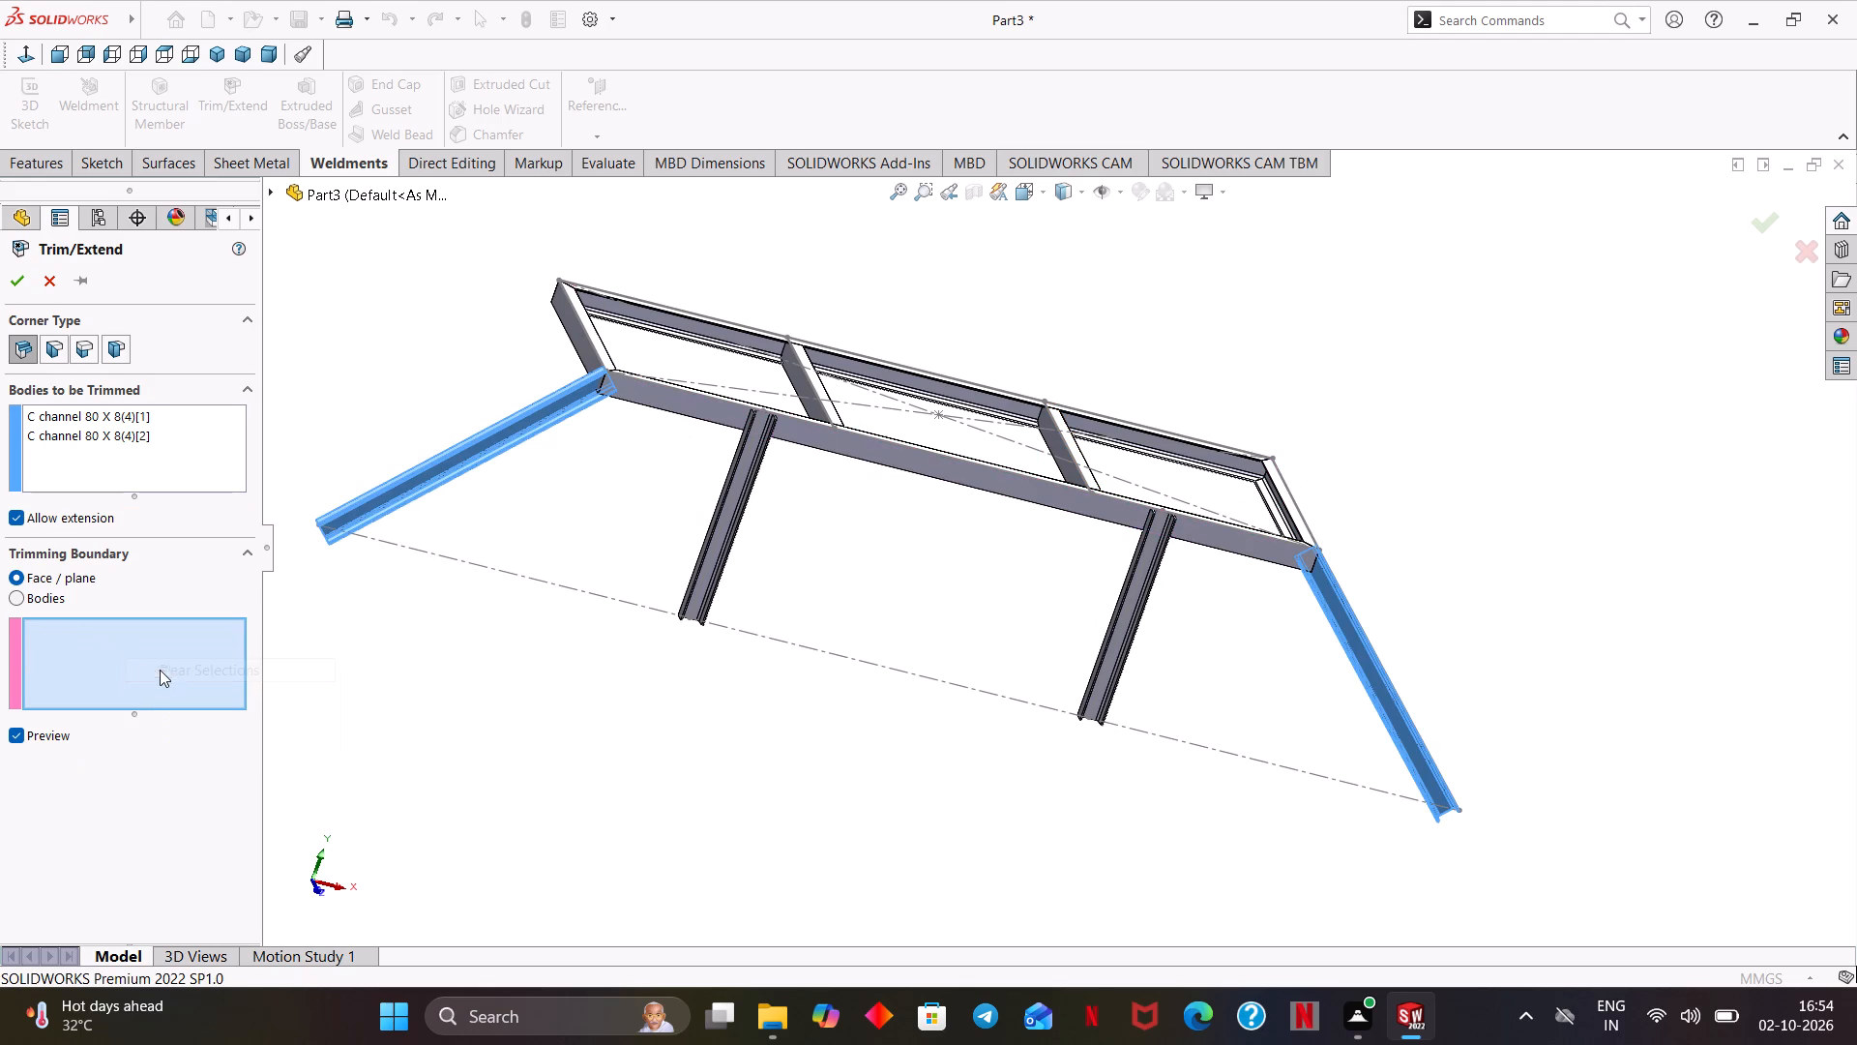
Switch the trimming boundary to bodies and choose the front long beam and both end beams.
click(12, 598)
middle_drag(785, 461, 698, 539)
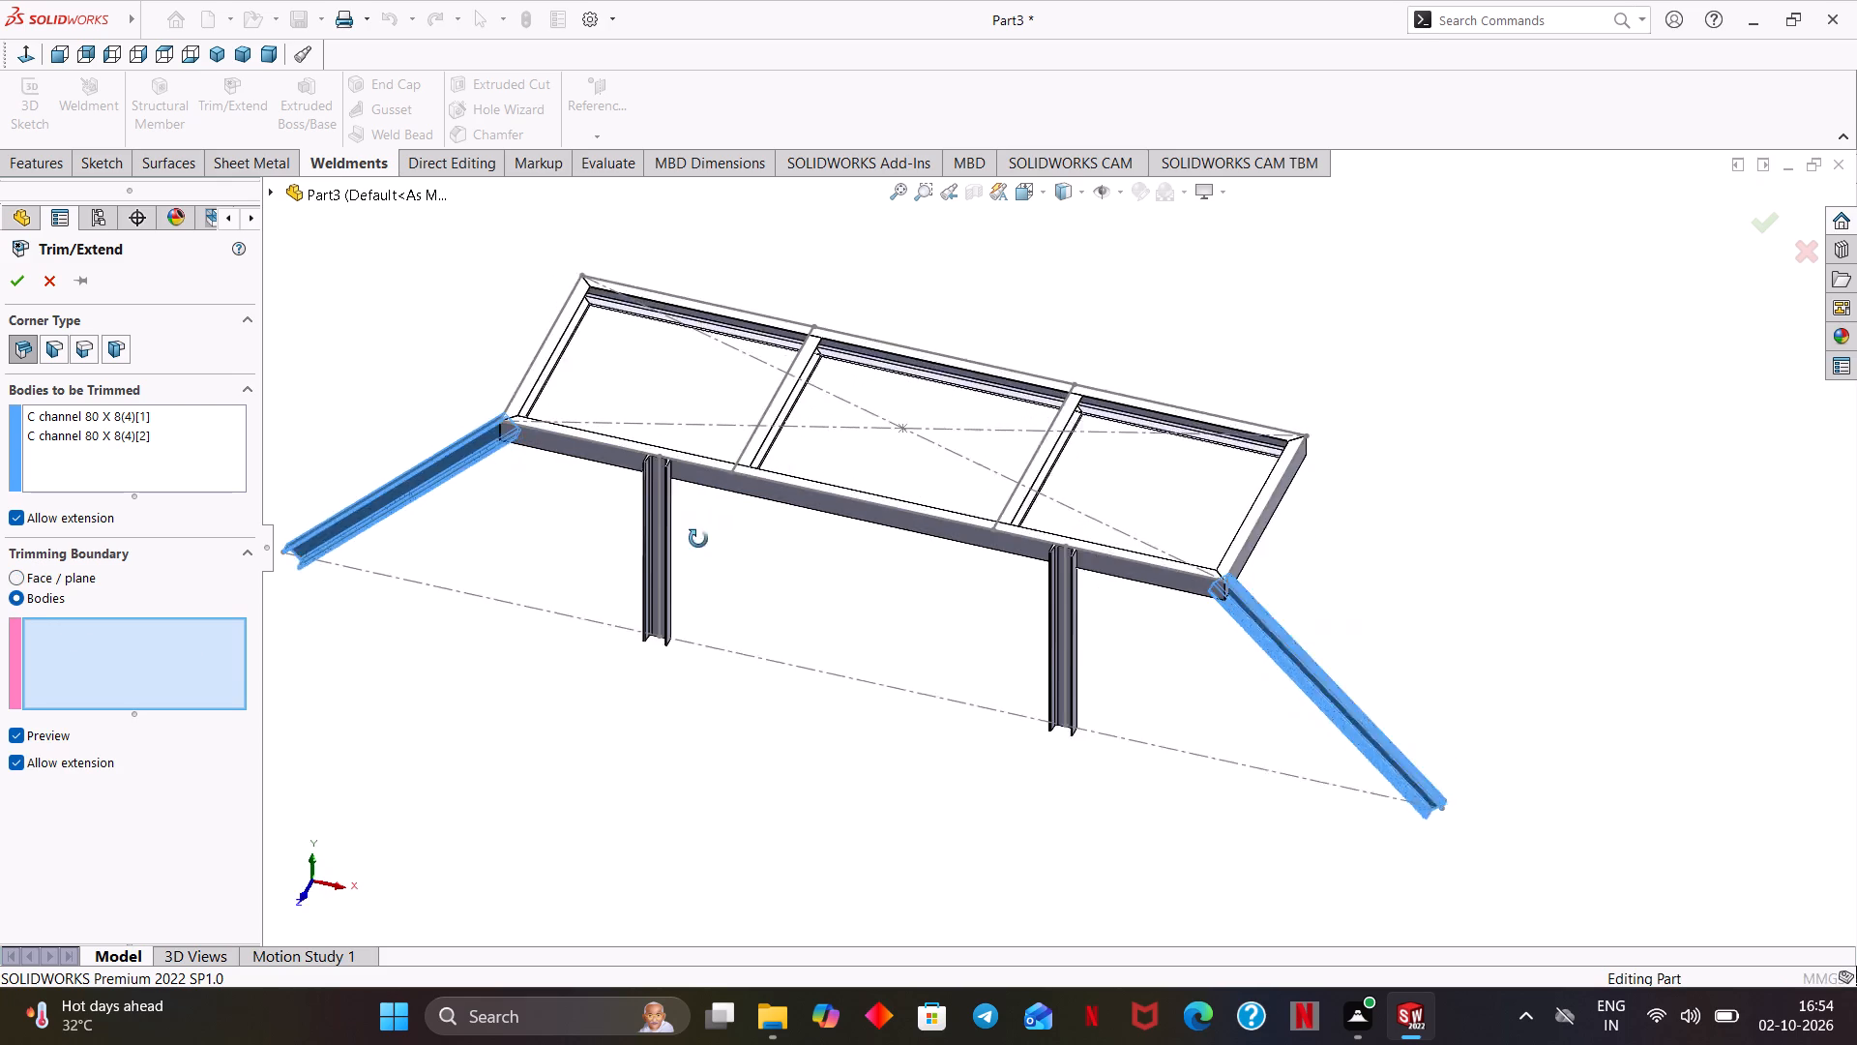
middle_drag(698, 539, 672, 555)
click(709, 493)
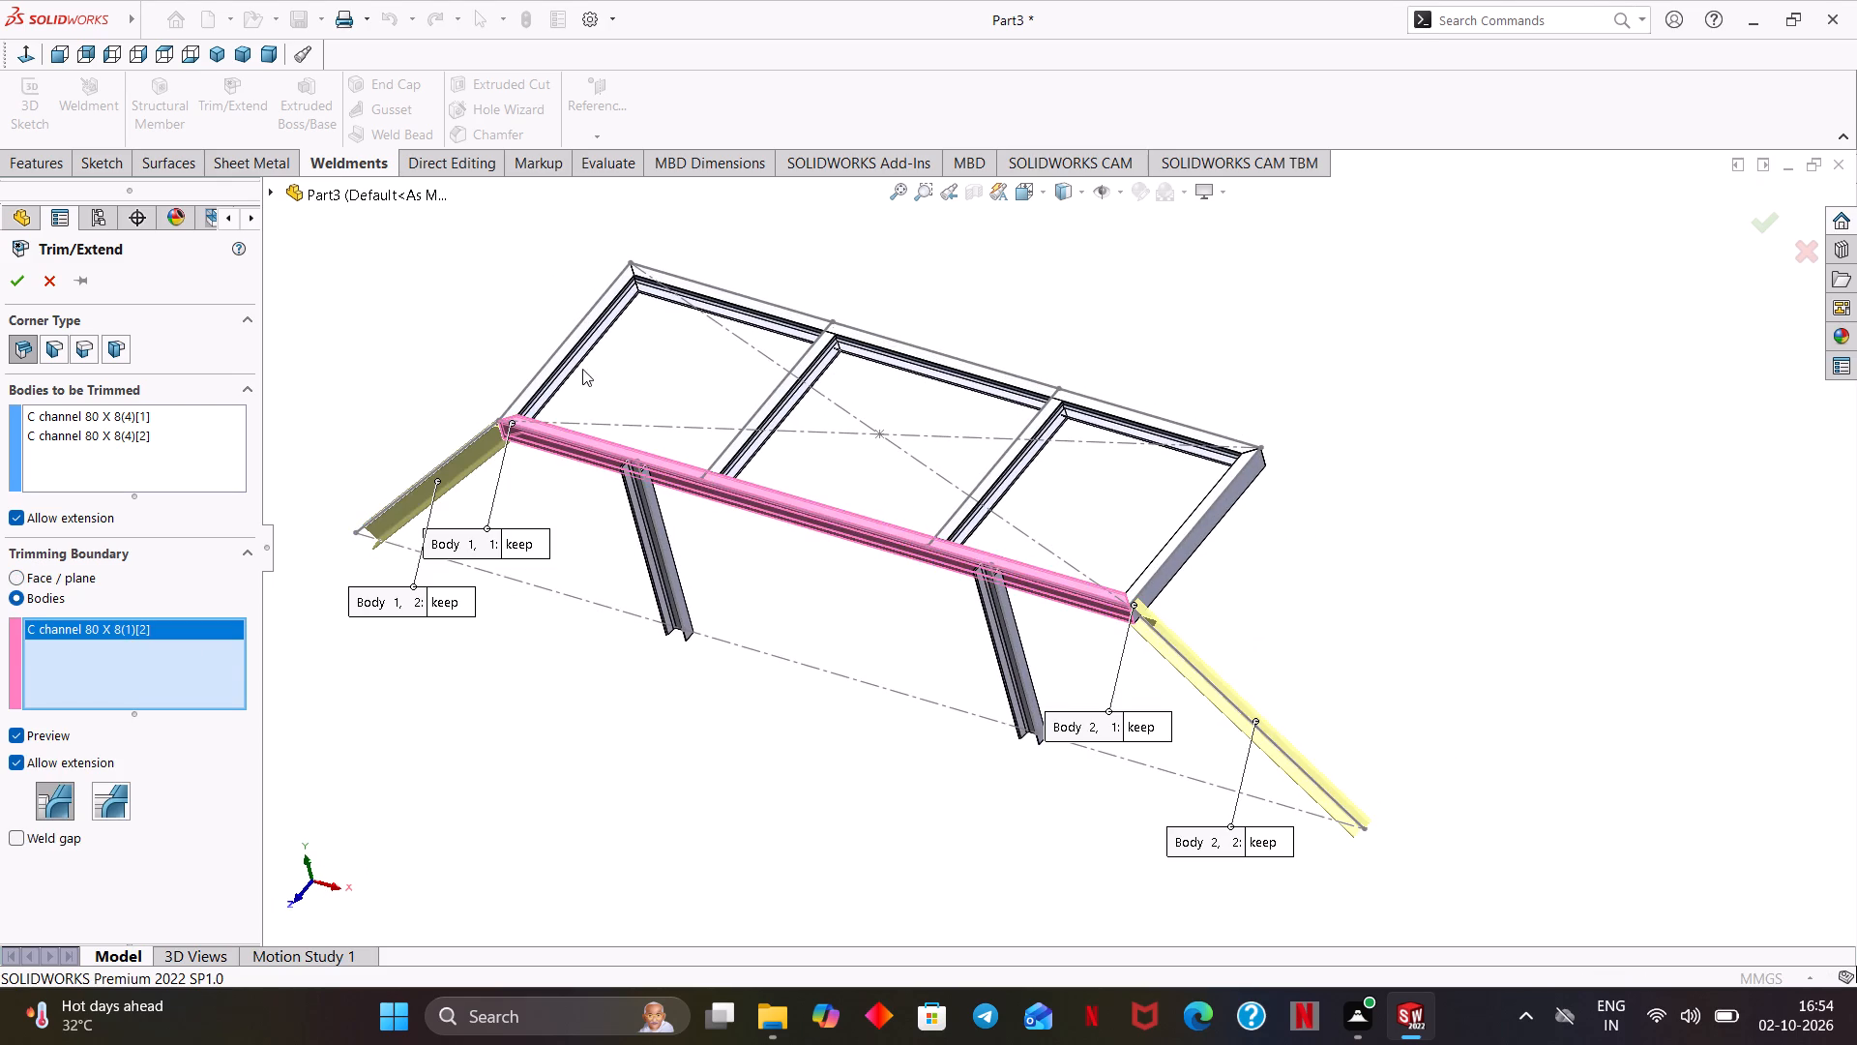
middle_drag(581, 371, 663, 383)
click(570, 392)
middle_drag(909, 554, 818, 545)
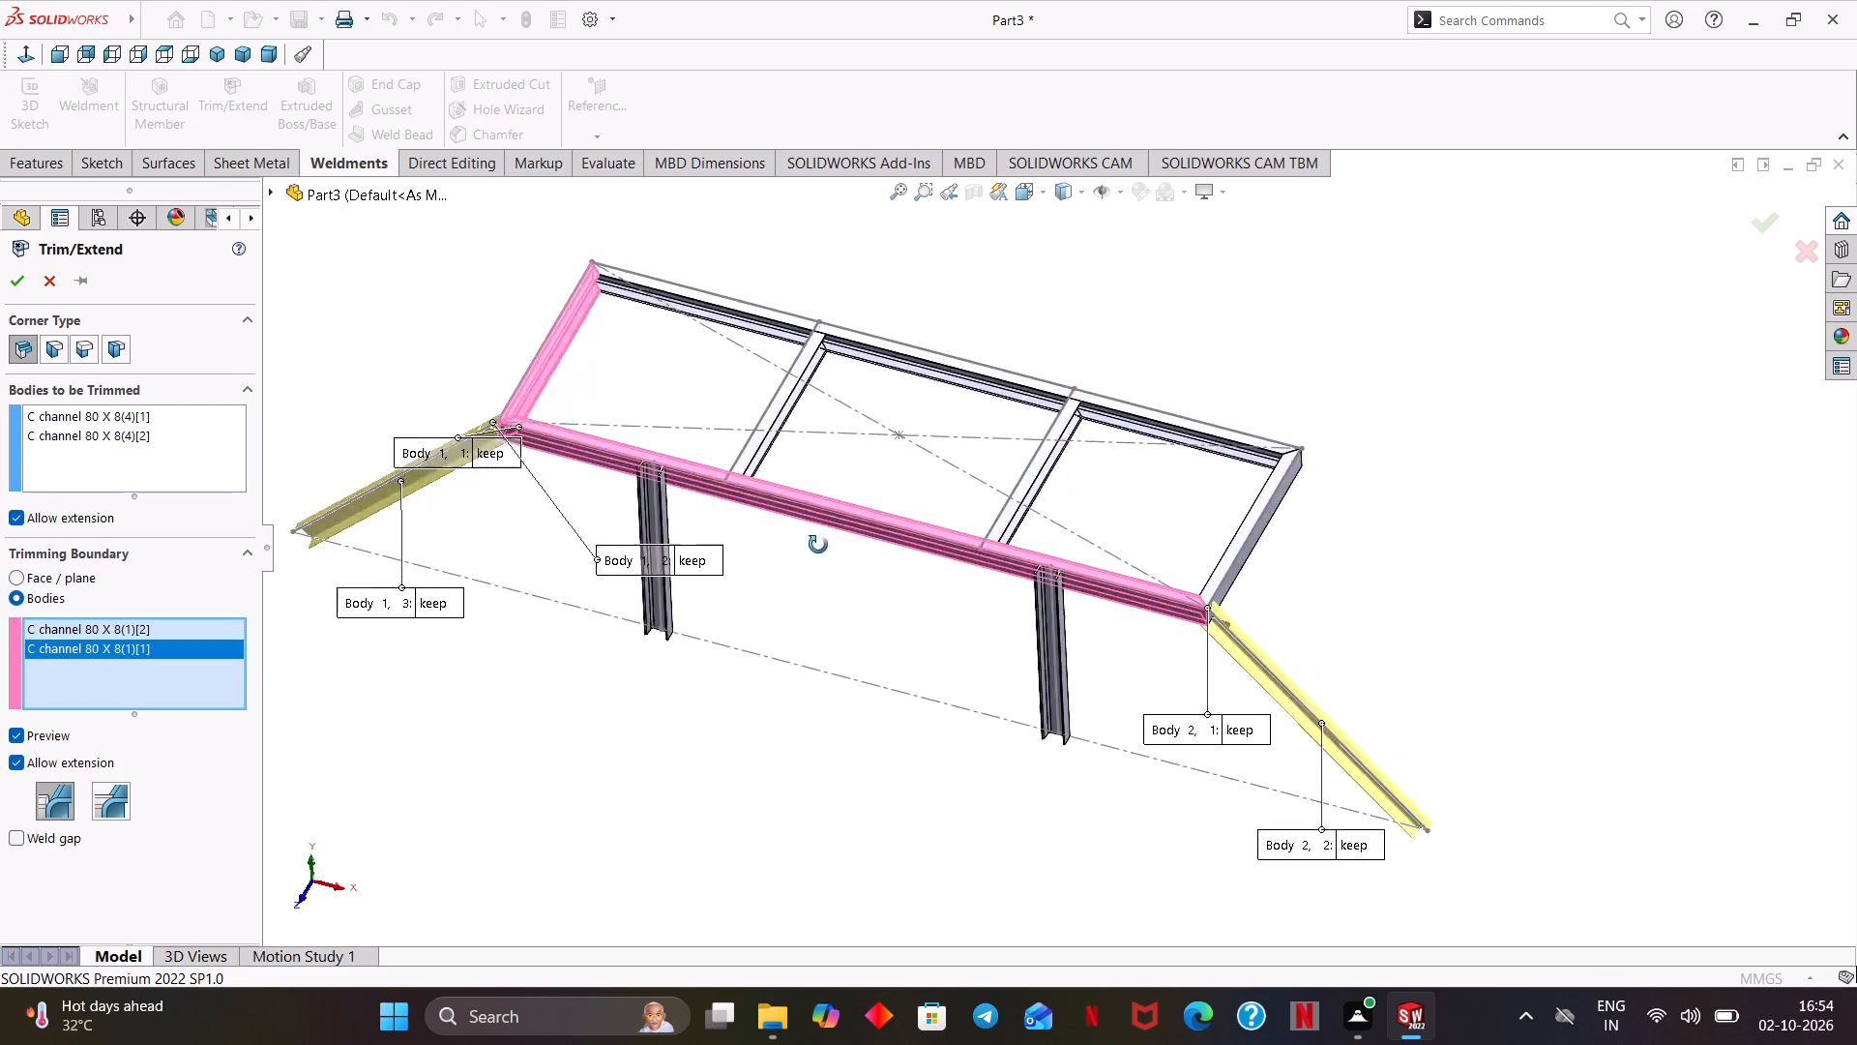
middle_drag(818, 545, 749, 563)
click(941, 590)
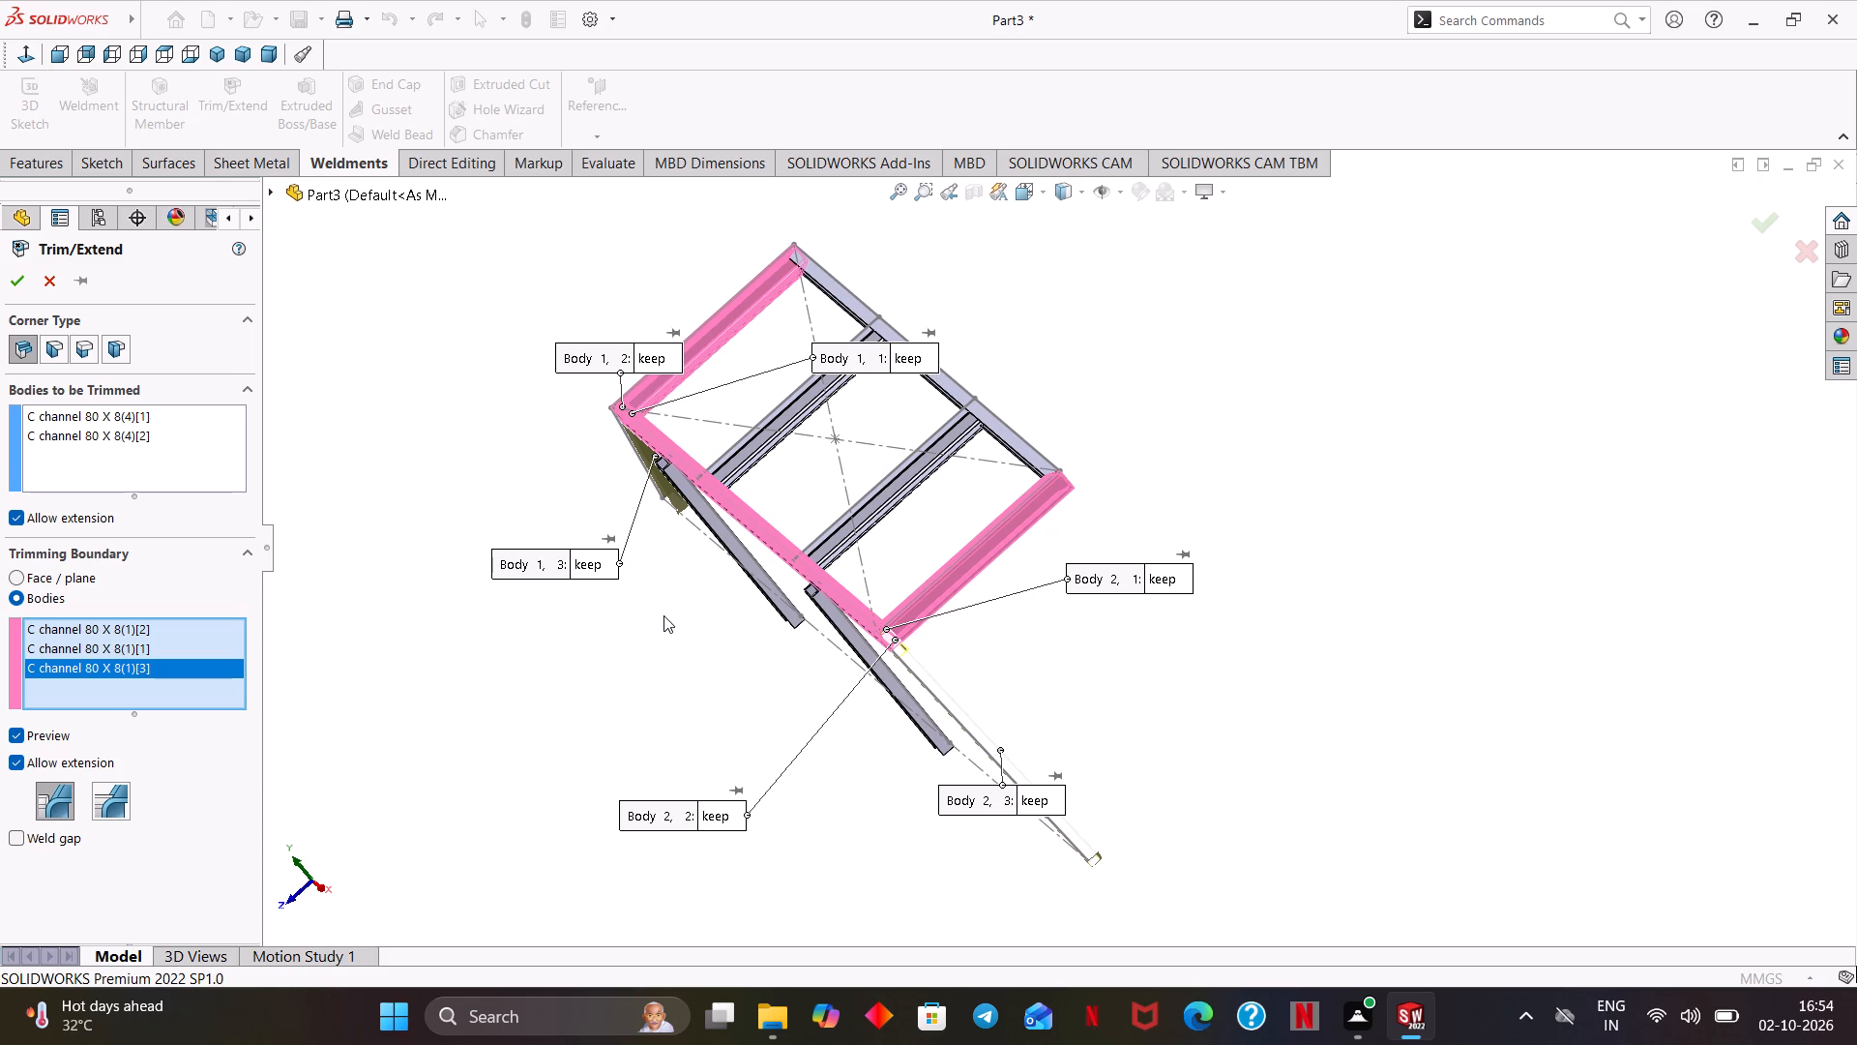
Examine the trim preview where the left sloped leg meets the frame corner, from outside and inside the frame.
scroll(658, 615, down, 5)
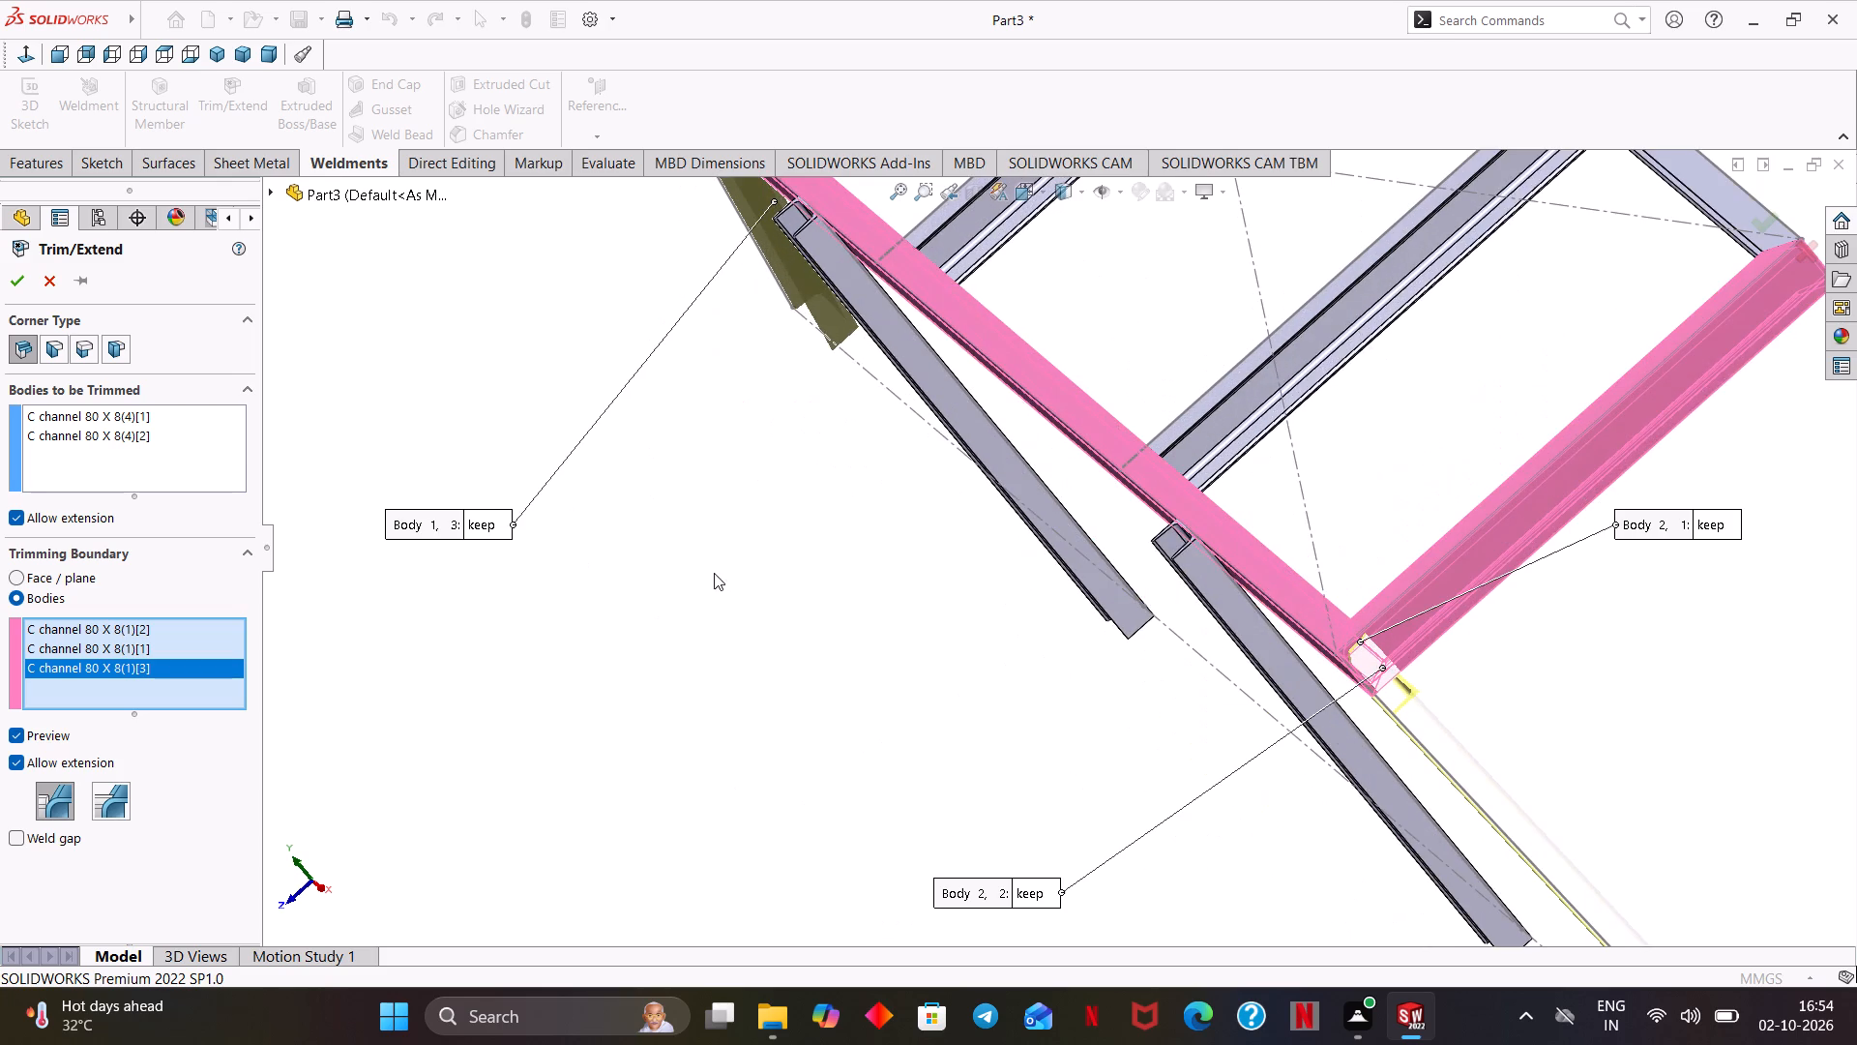
scroll(711, 533, up, 2)
ctrl+middle_drag(724, 496, 808, 796)
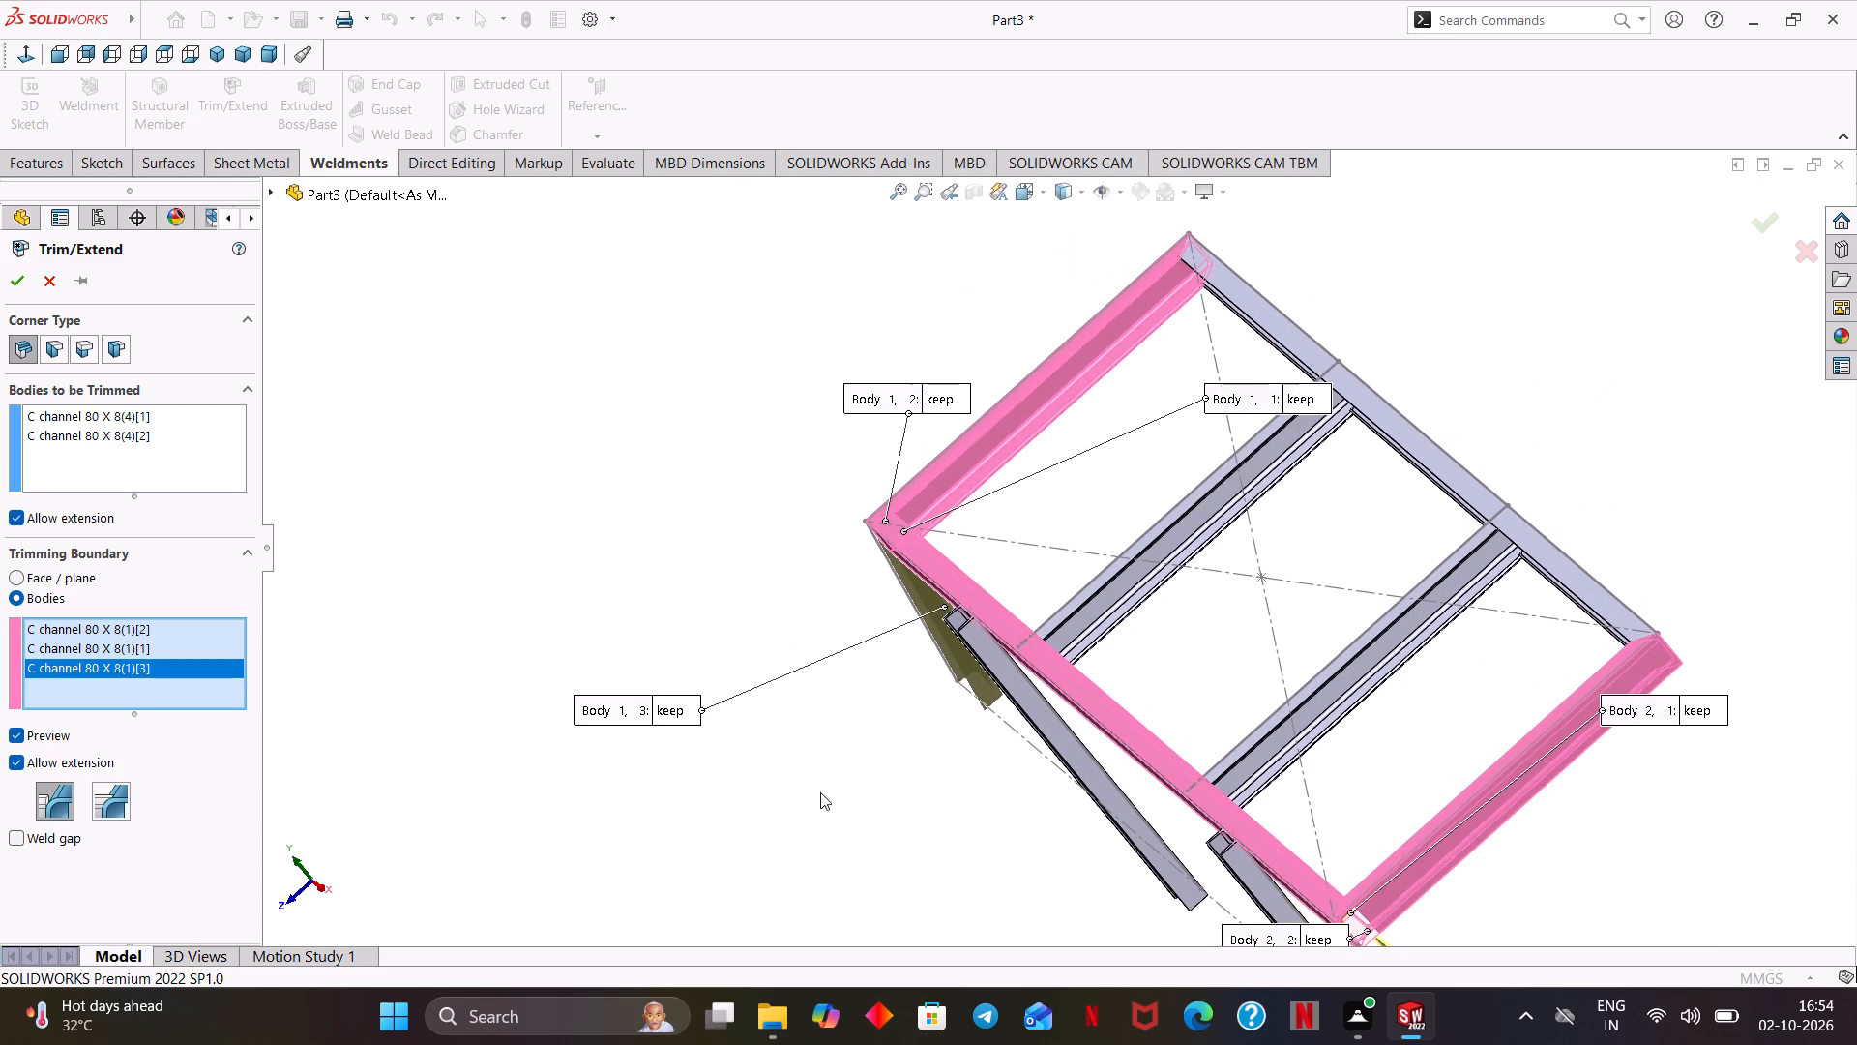
scroll(824, 564, down, 4)
ctrl+middle_drag(894, 559, 652, 568)
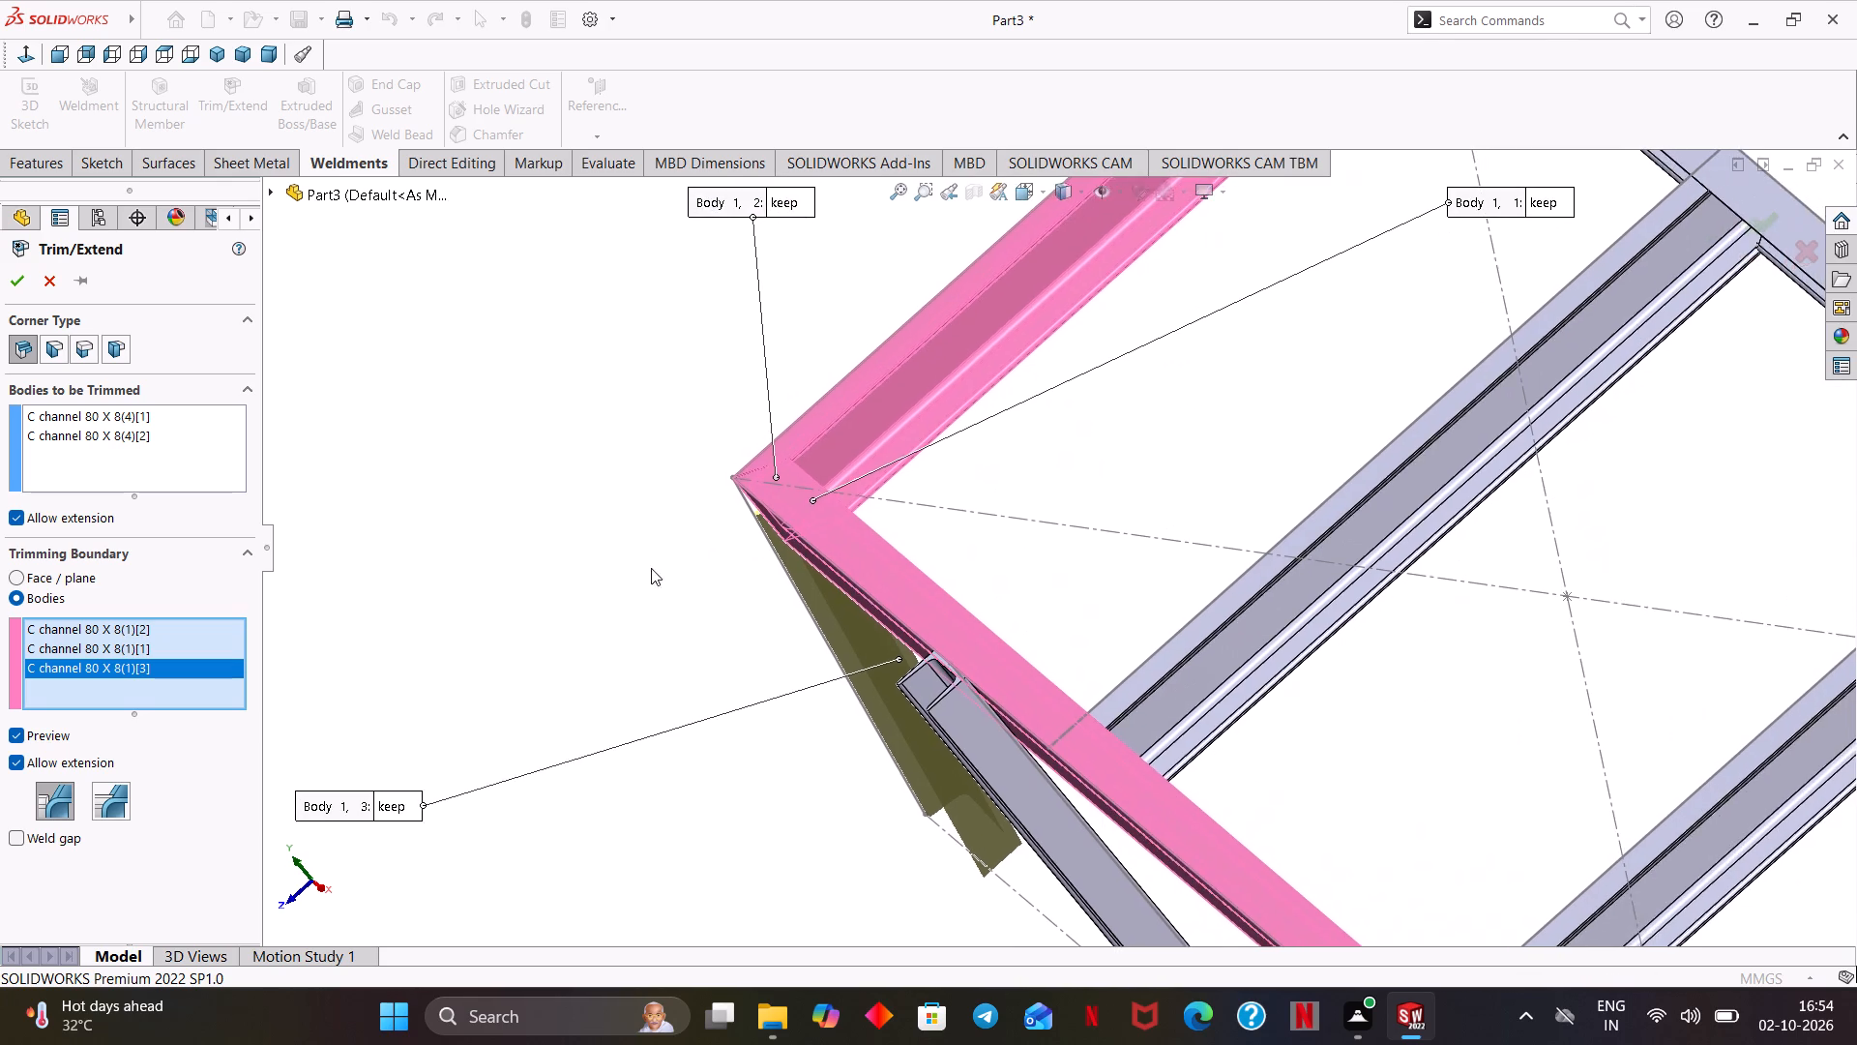
middle_drag(664, 562, 619, 580)
scroll(607, 585, down, 2)
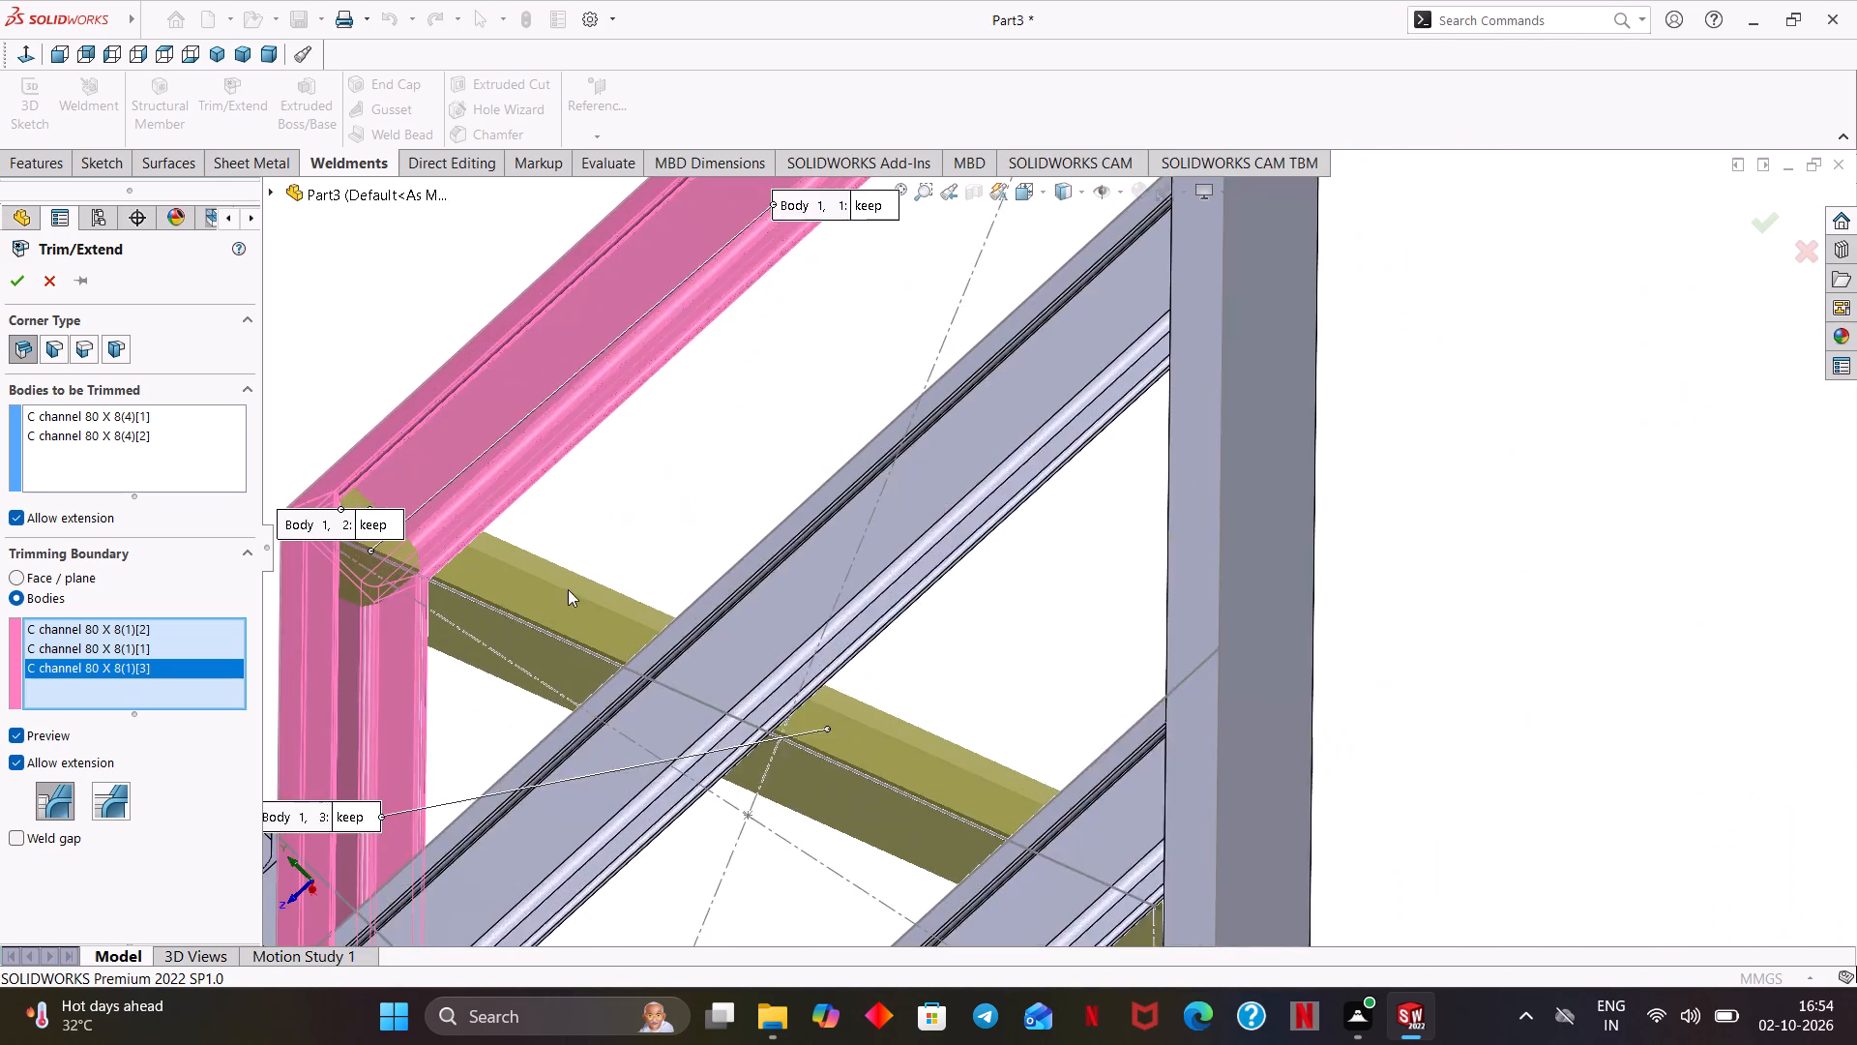
scroll(568, 589, down, 1)
ctrl+middle_drag(556, 572, 821, 576)
scroll(782, 579, down, 1)
ctrl+middle_drag(722, 554, 900, 542)
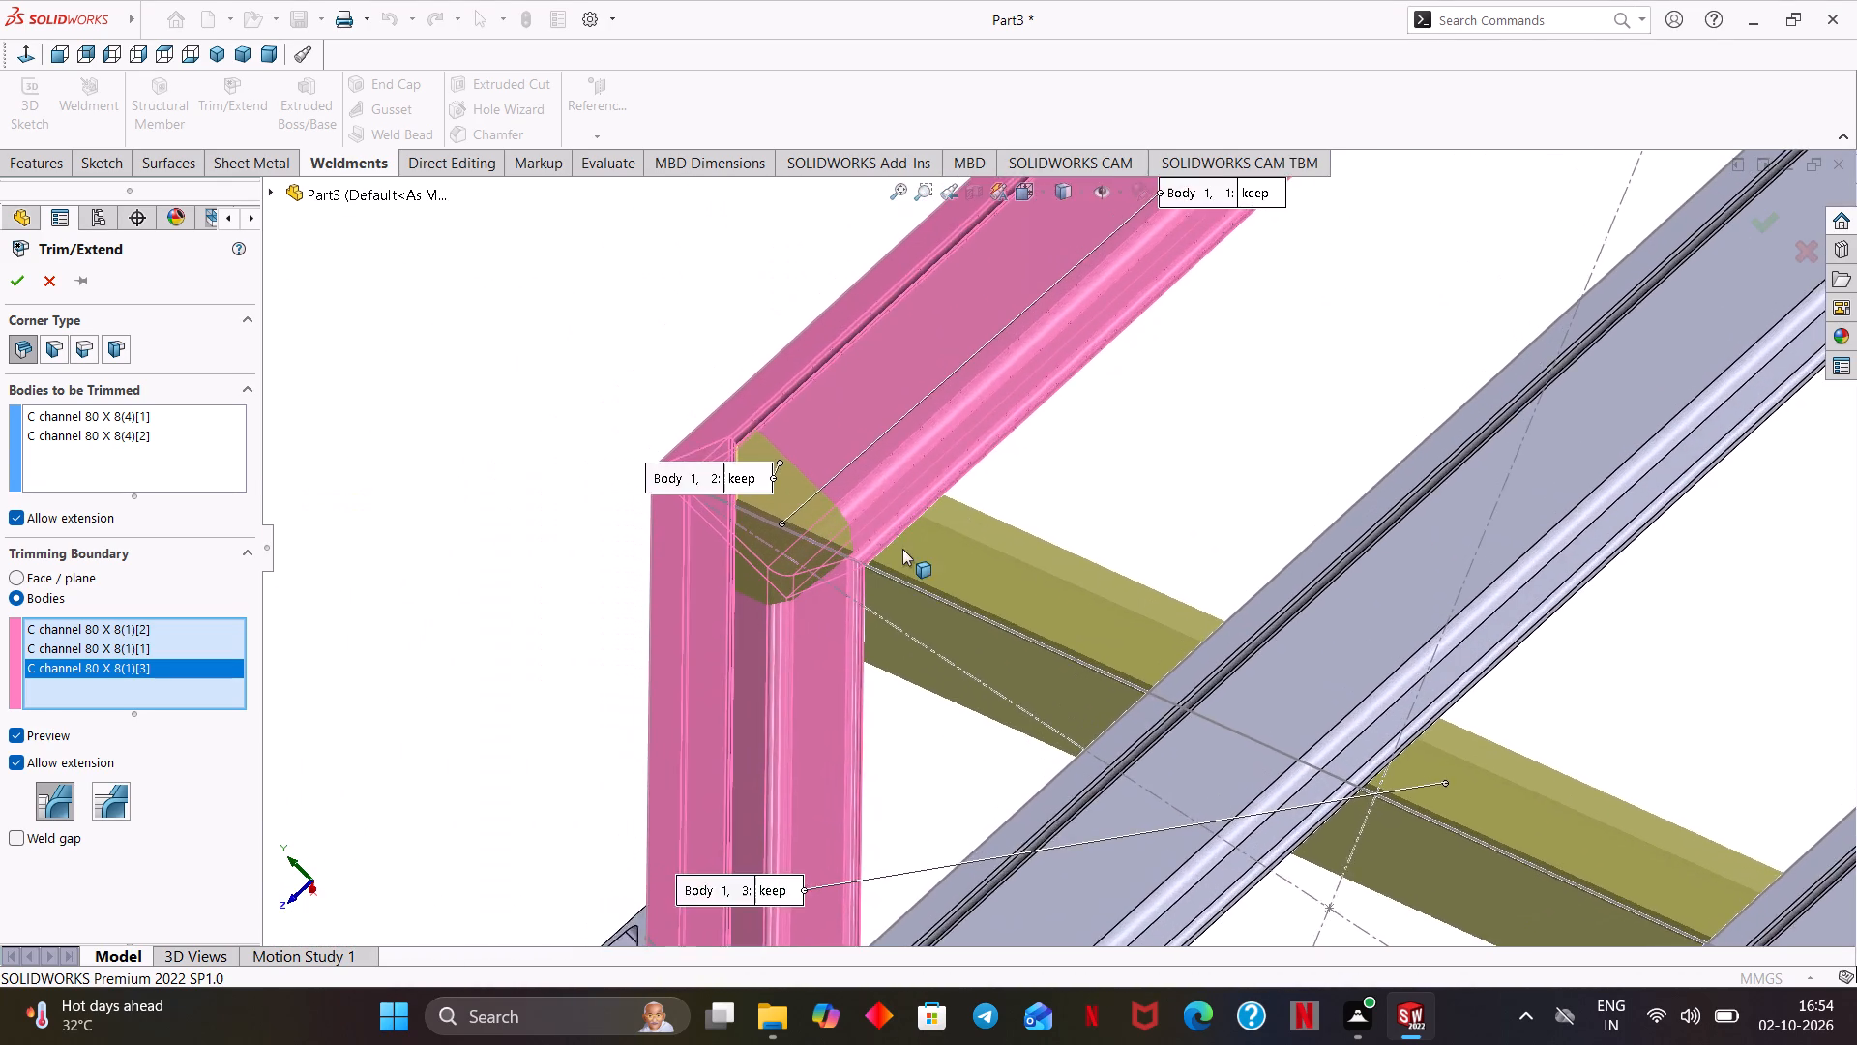
middle_drag(902, 549, 871, 550)
middle_drag(895, 546, 942, 583)
scroll(942, 583, down, 1)
middle_drag(737, 510, 647, 453)
scroll(647, 453, up, 6)
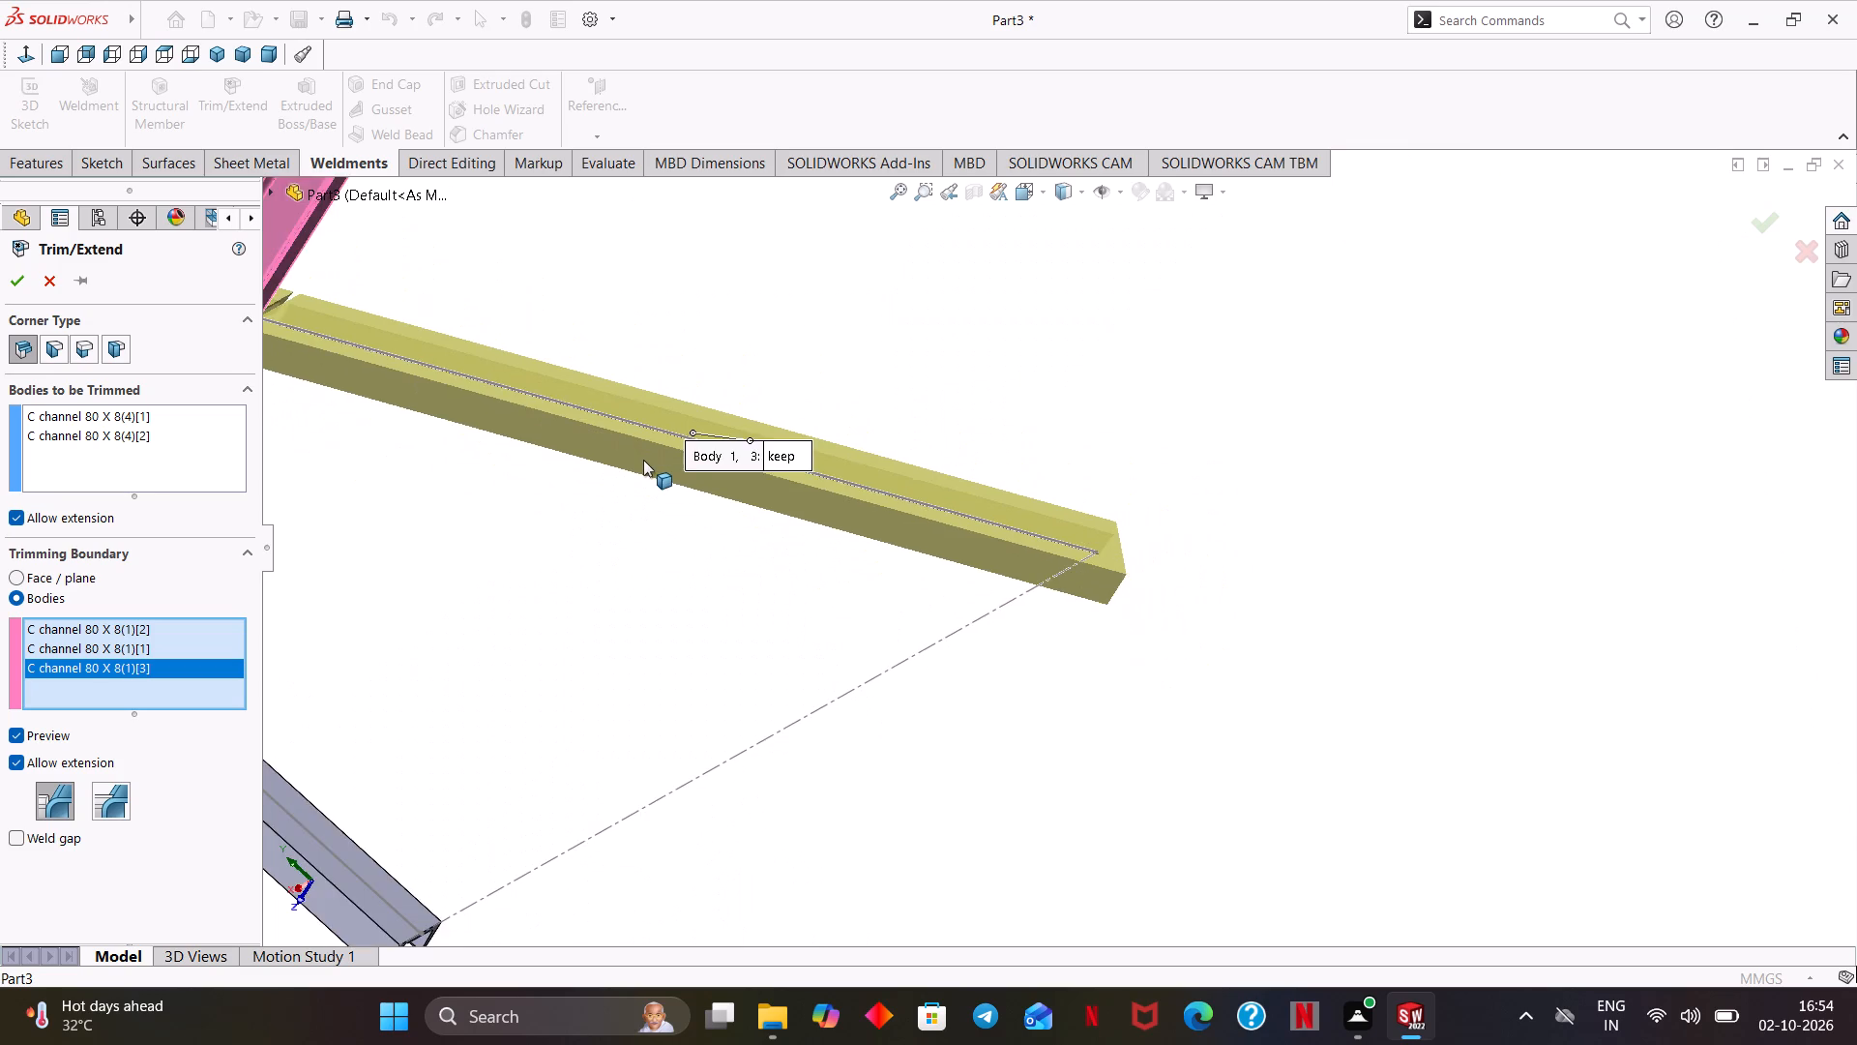
scroll(643, 460, up, 5)
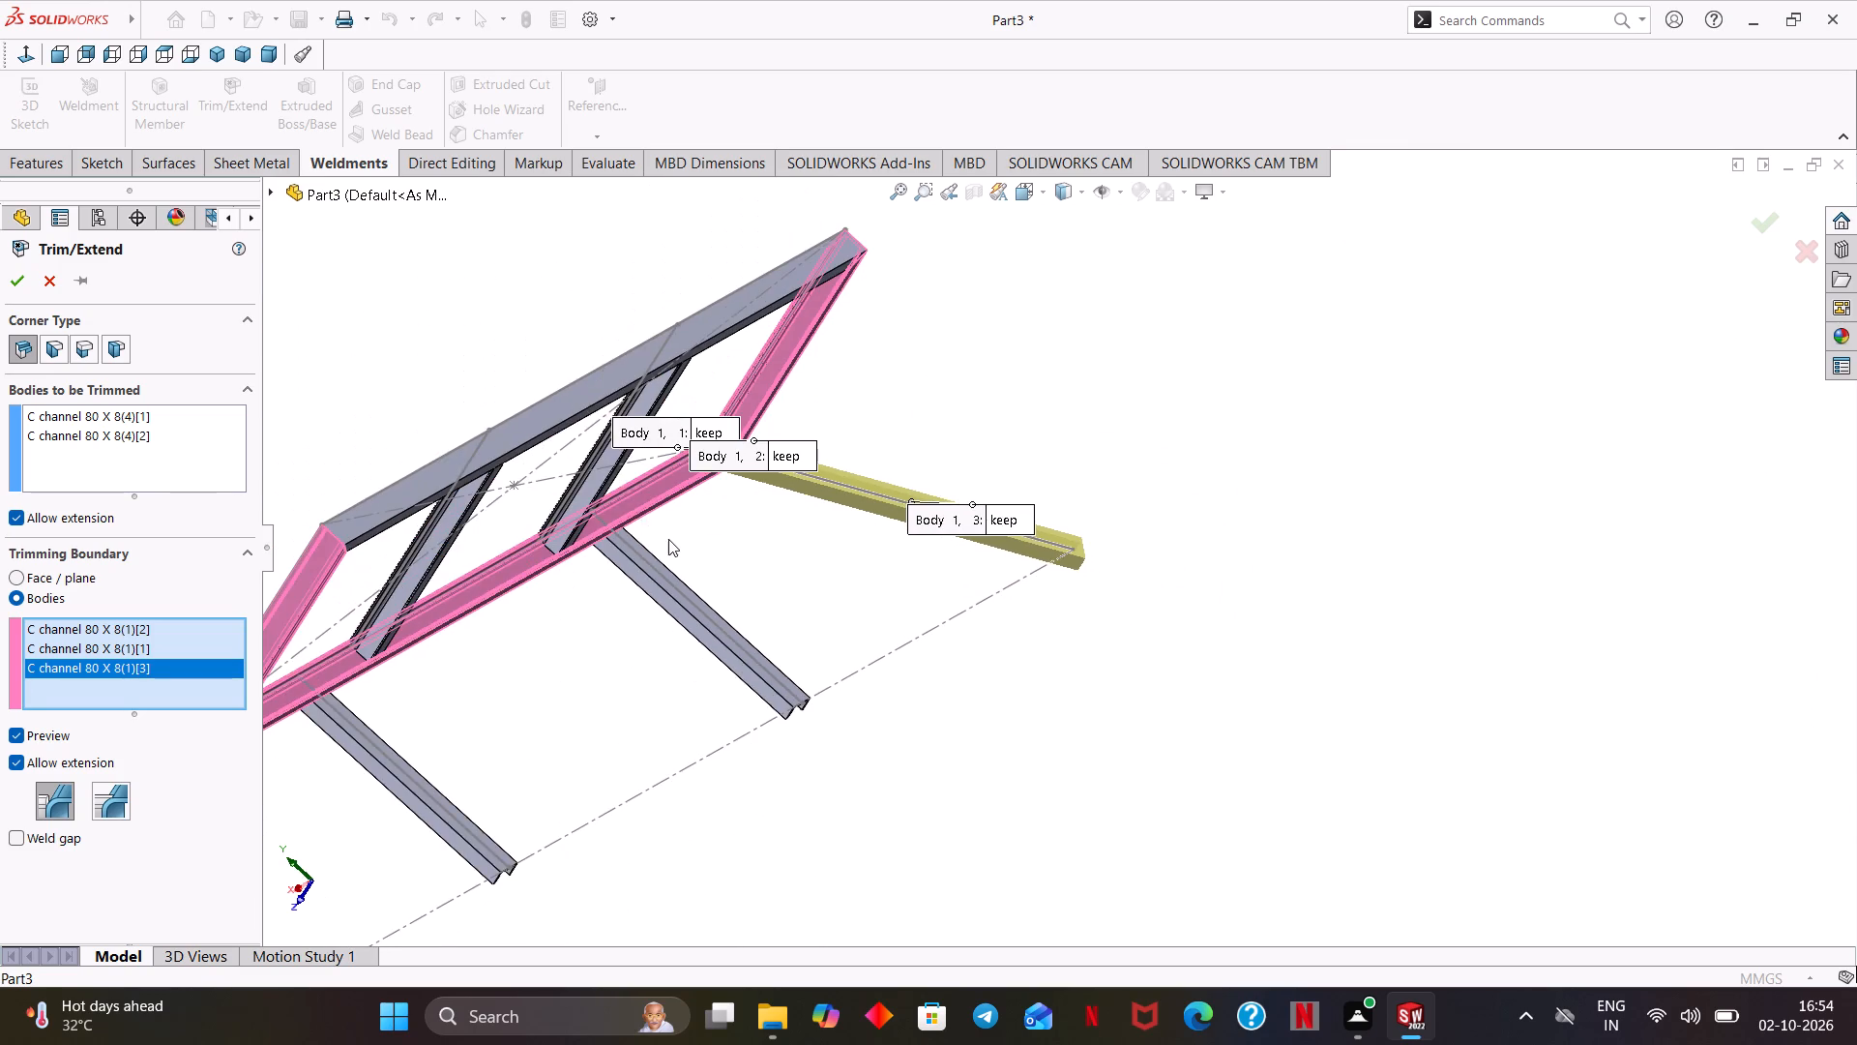
middle_drag(670, 539, 739, 552)
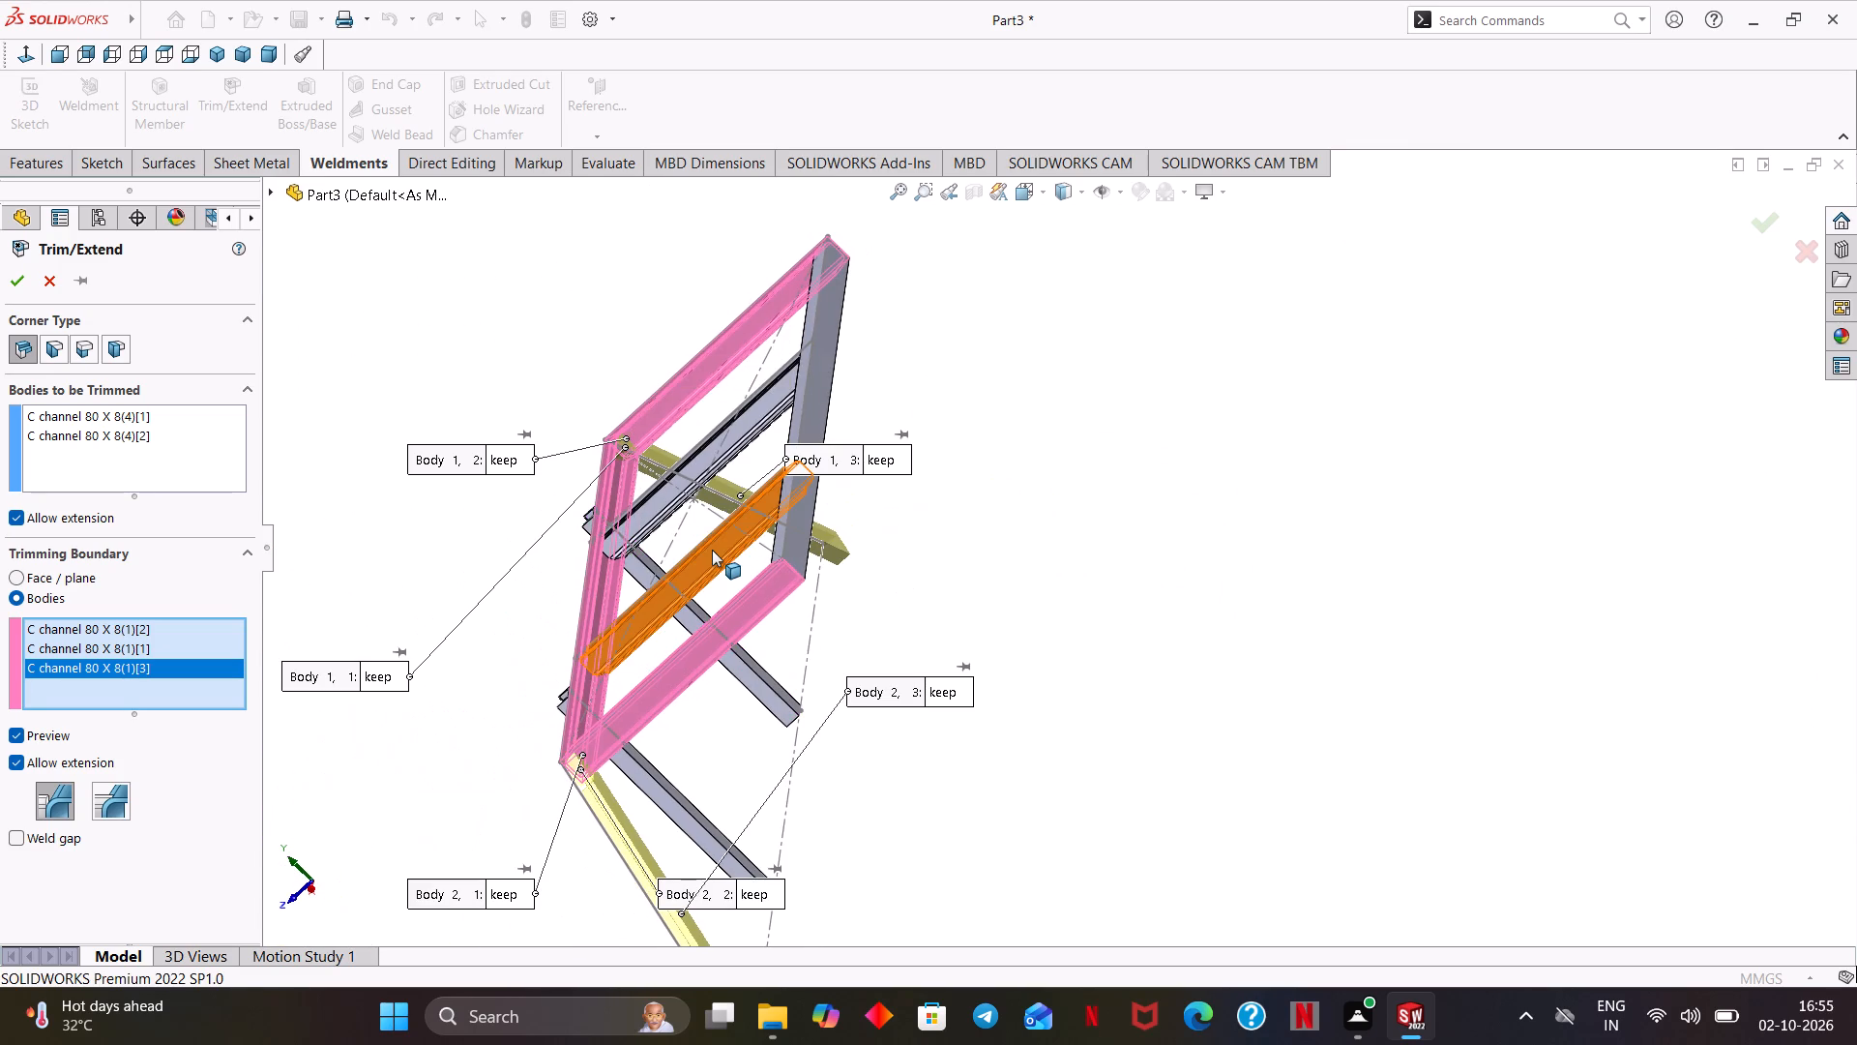
Set the left sloped leg's piece Body 1, 2 at the frame corner to discard, keeping the left end beam as a boundary.
key(ctrl+7)
scroll(917, 531, down, 2)
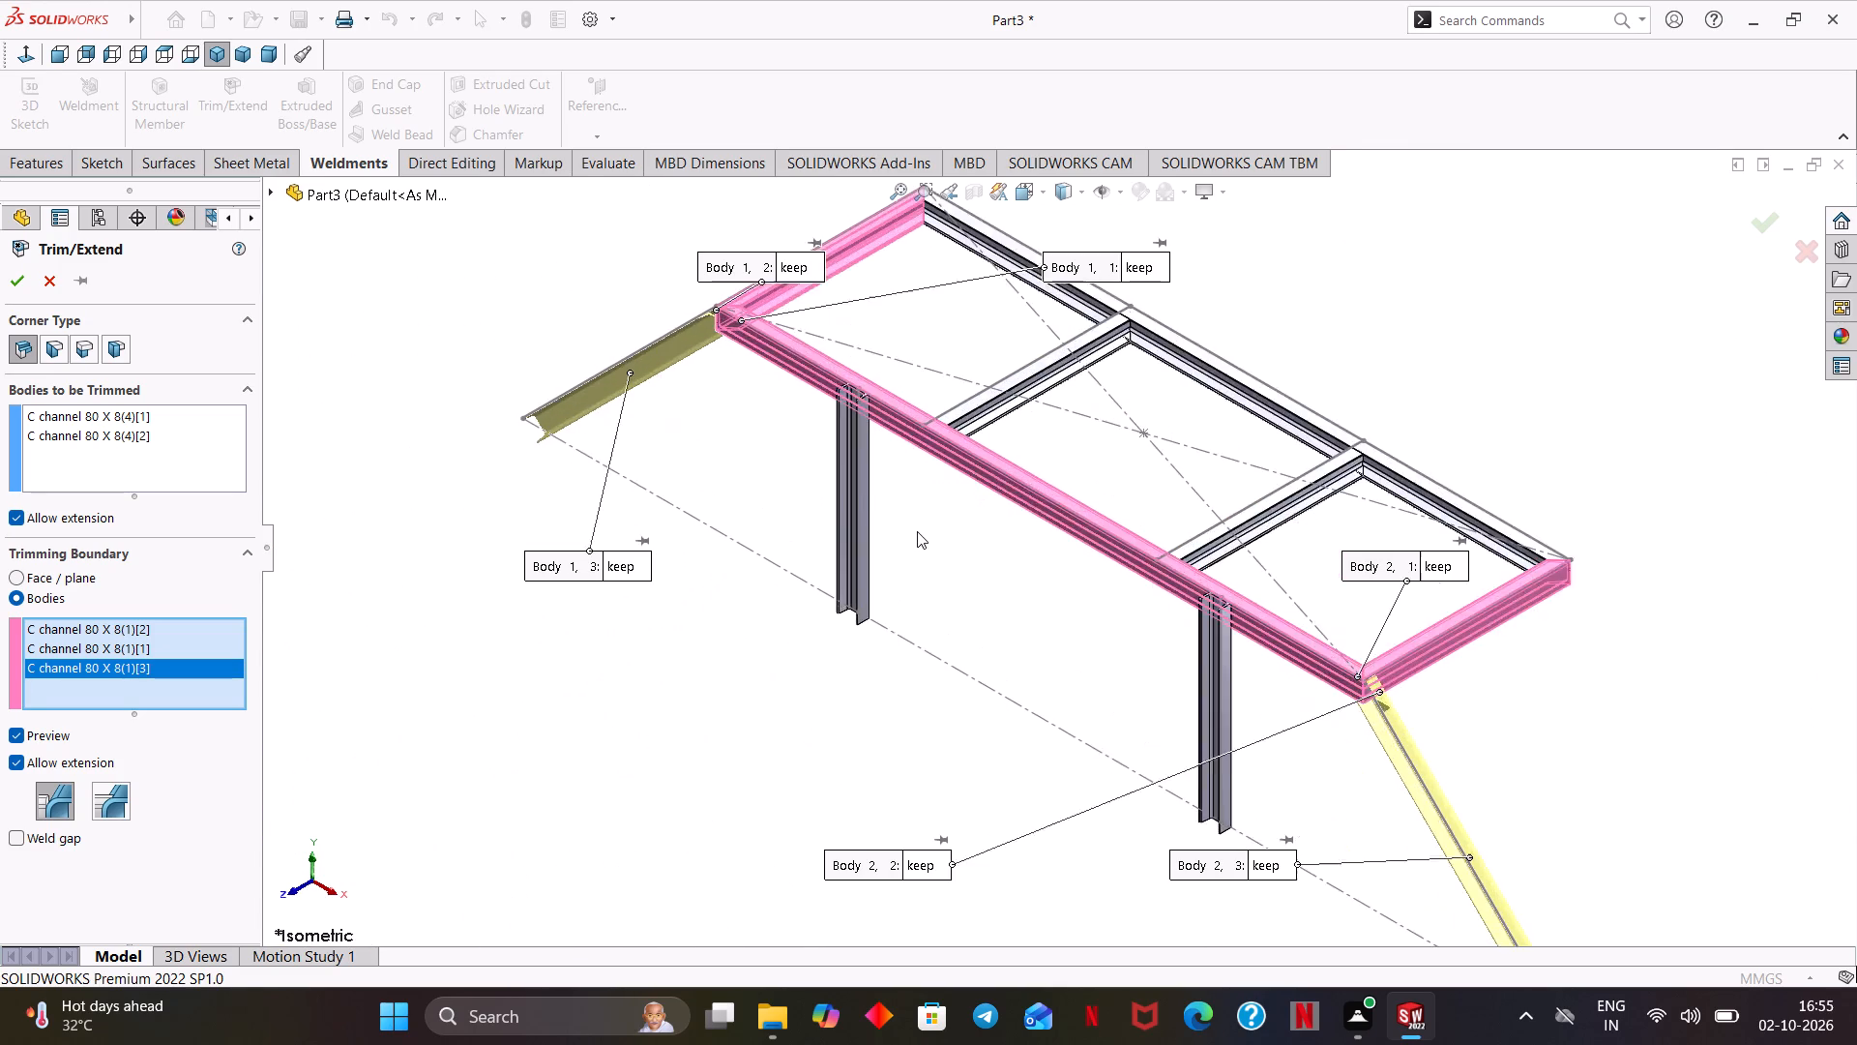
scroll(917, 531, down, 2)
ctrl+middle_drag(870, 334, 881, 615)
scroll(880, 617, down, 3)
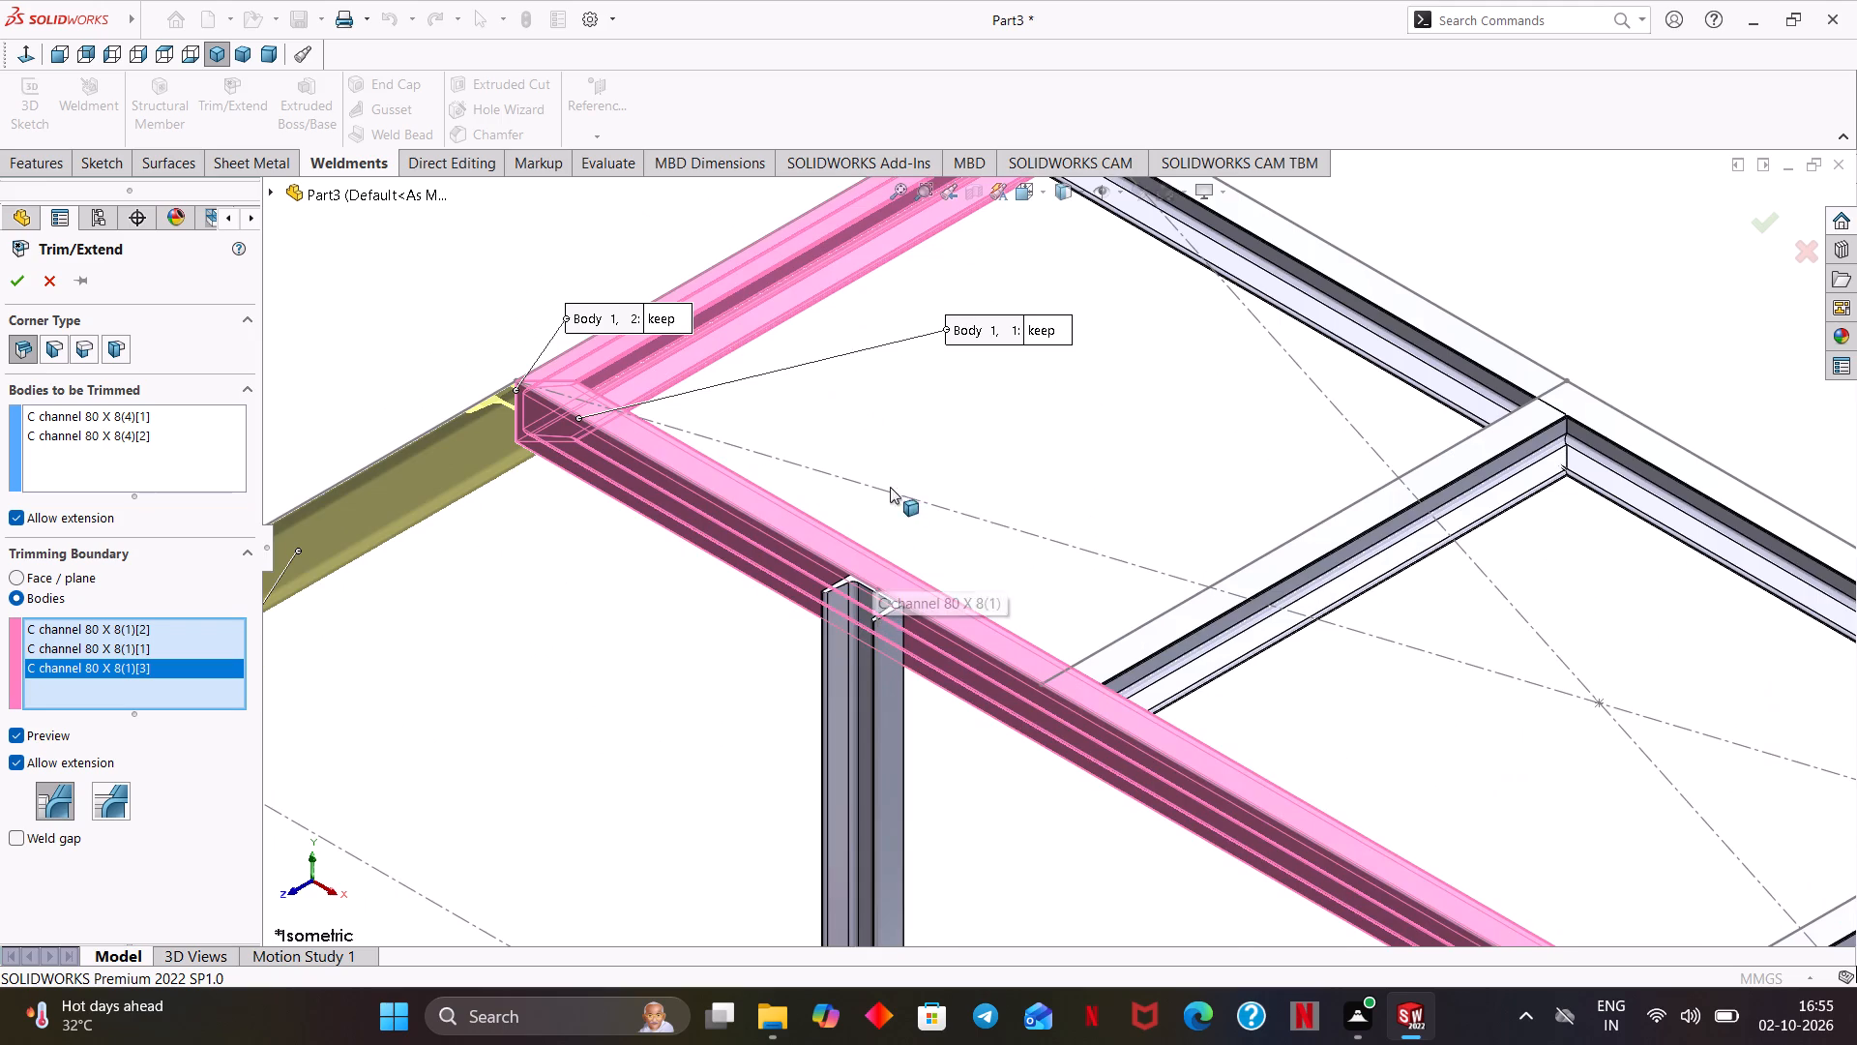
ctrl+middle_drag(890, 487, 931, 618)
scroll(926, 621, down, 4)
ctrl+middle_drag(939, 566, 1315, 702)
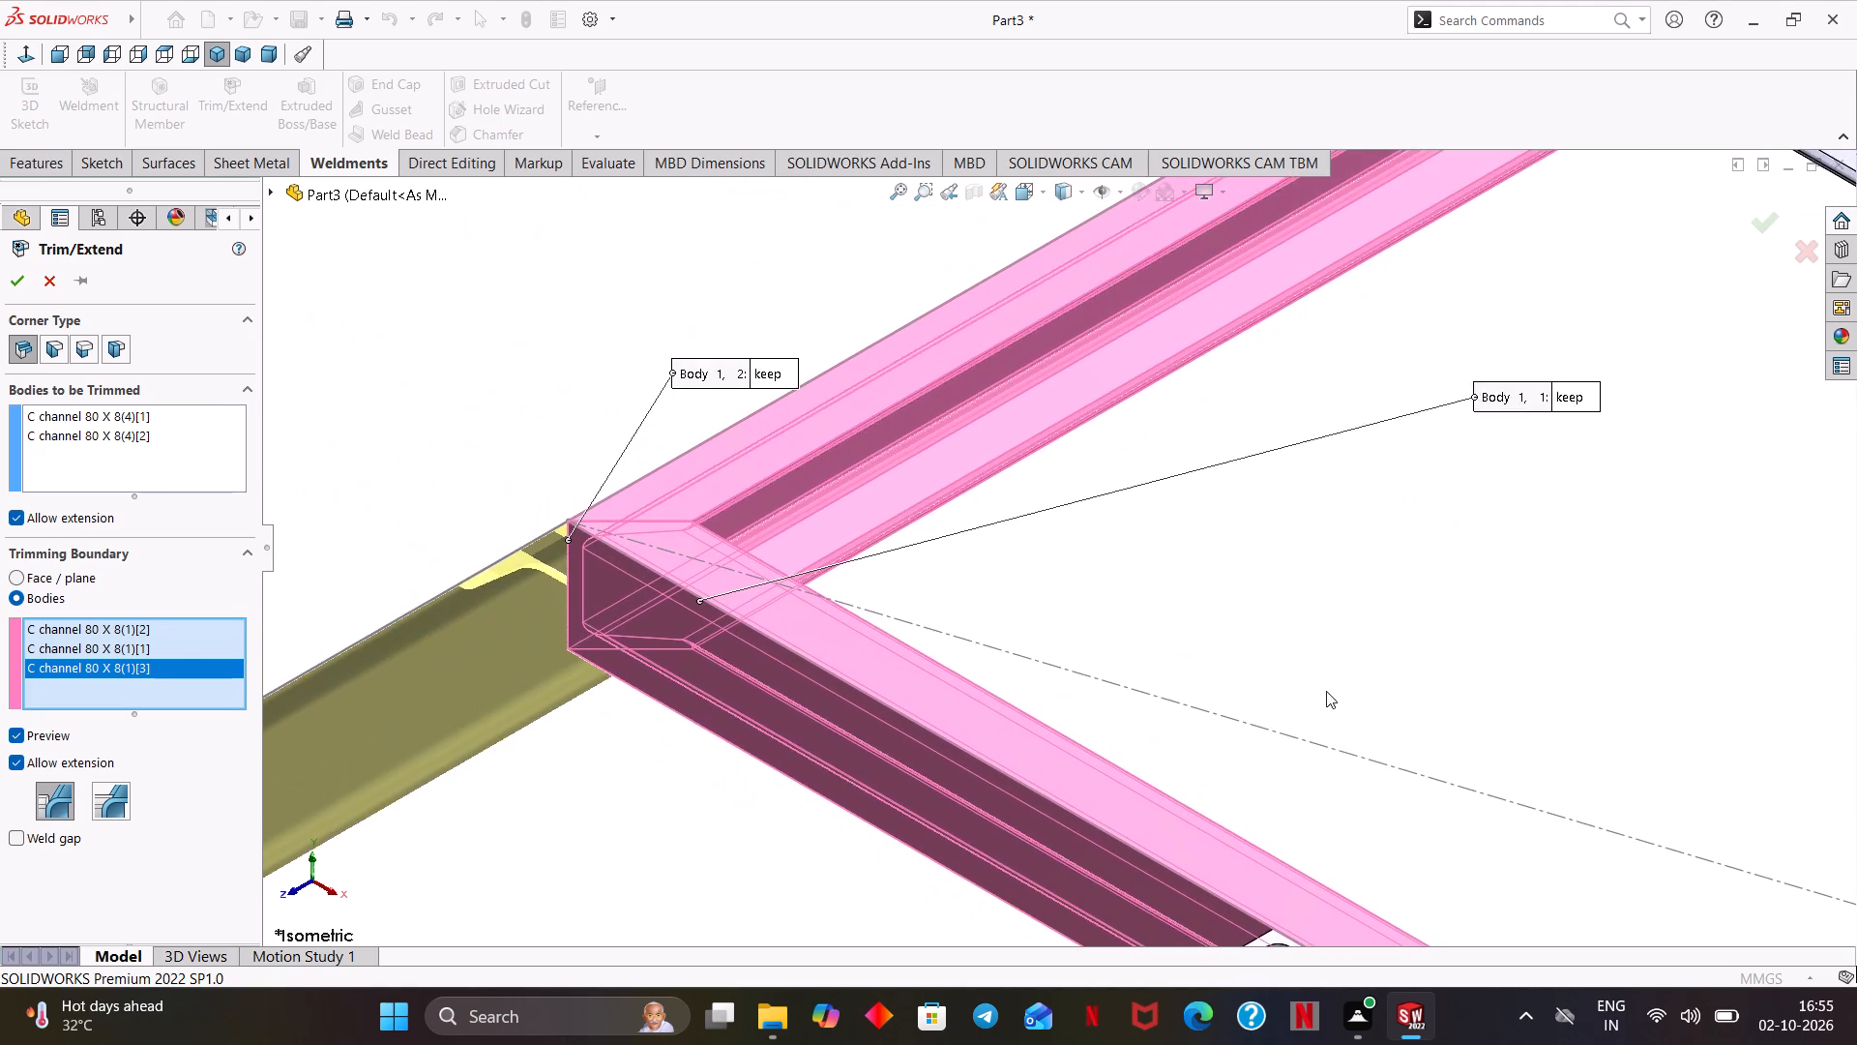
middle_drag(1297, 689, 1236, 695)
ctrl+middle_drag(1408, 667, 1033, 612)
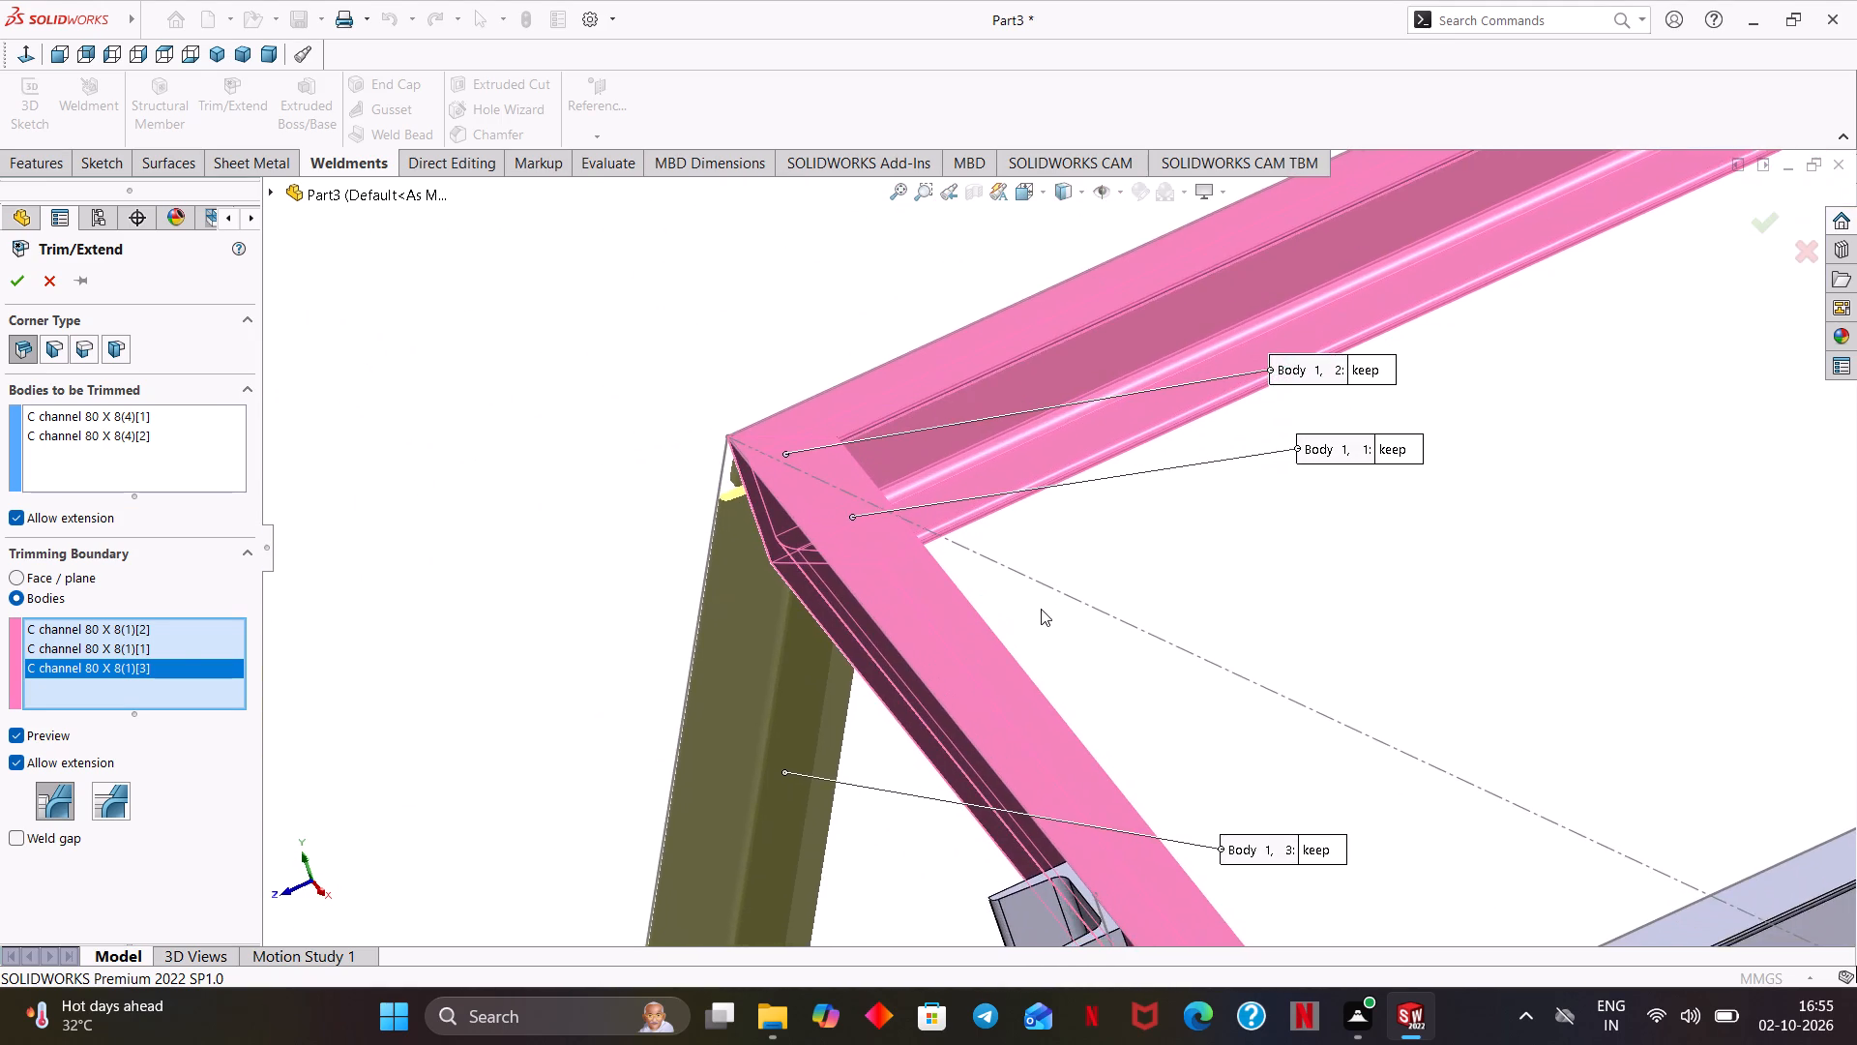
middle_drag(1038, 609, 944, 609)
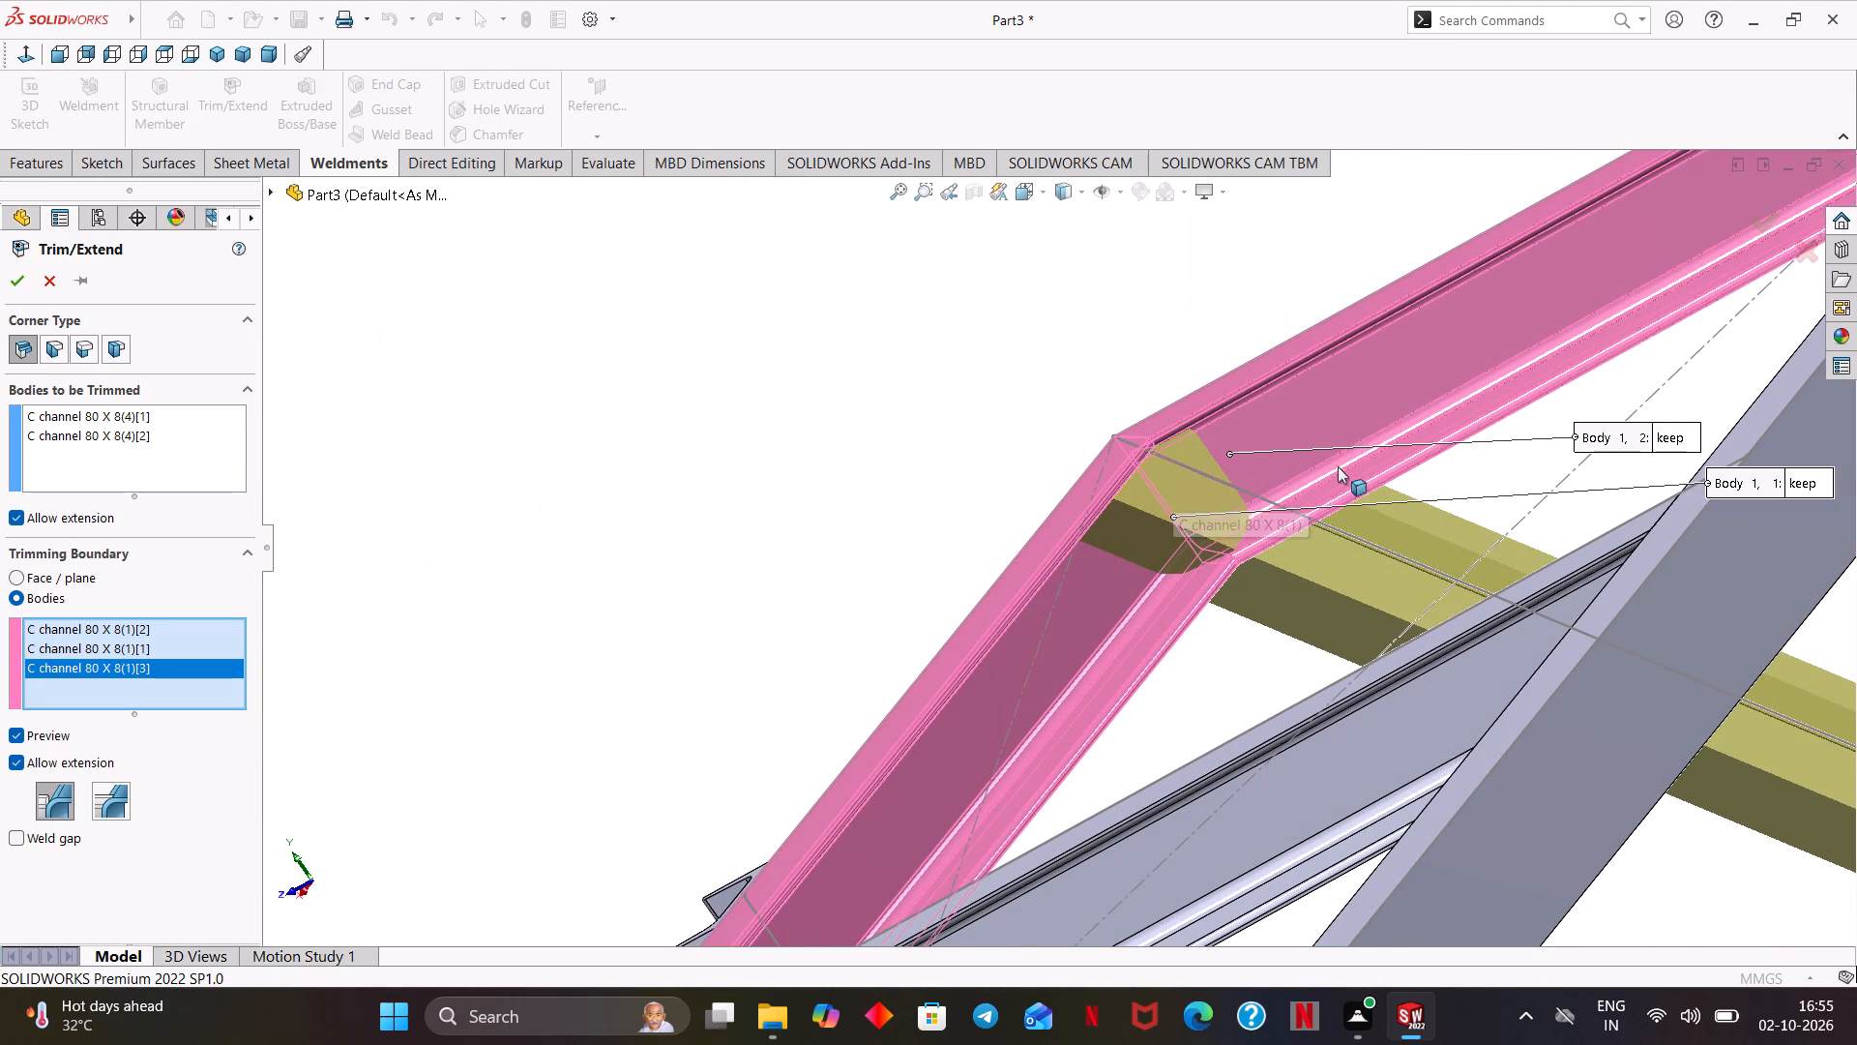
drag(1636, 429, 845, 355)
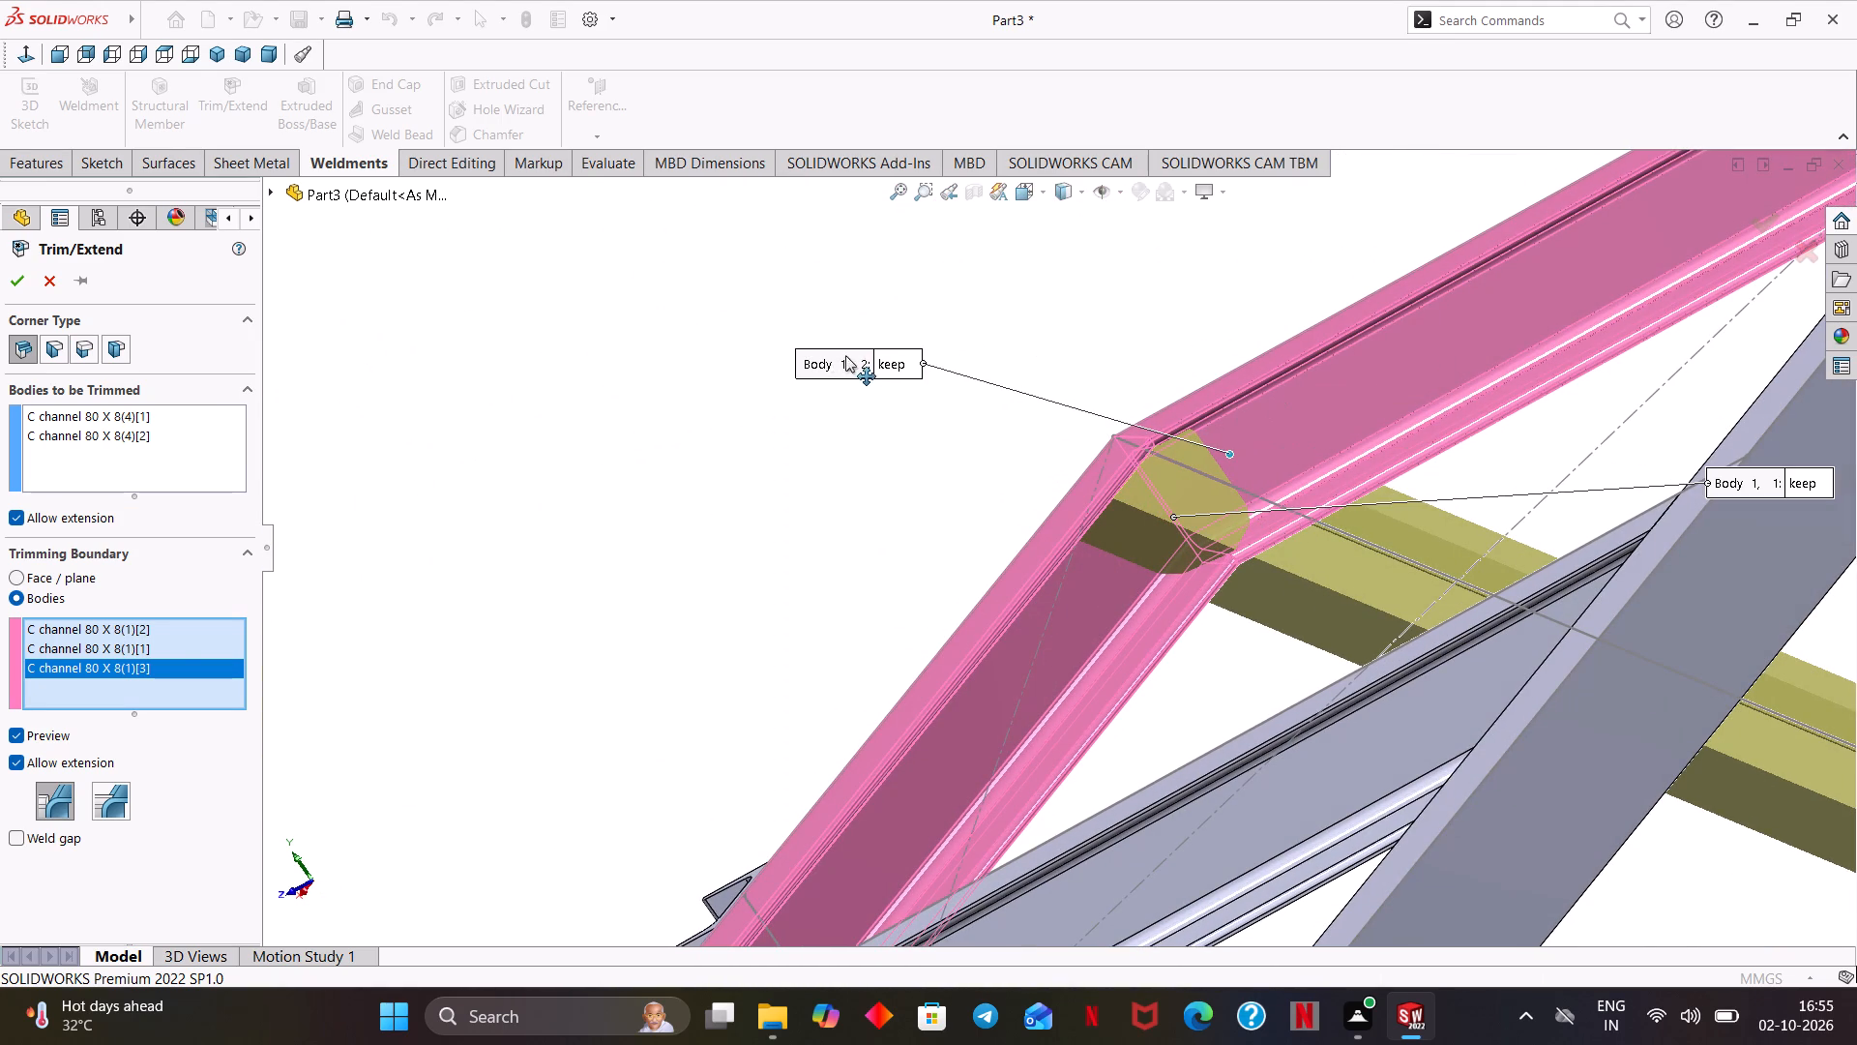
click(896, 358)
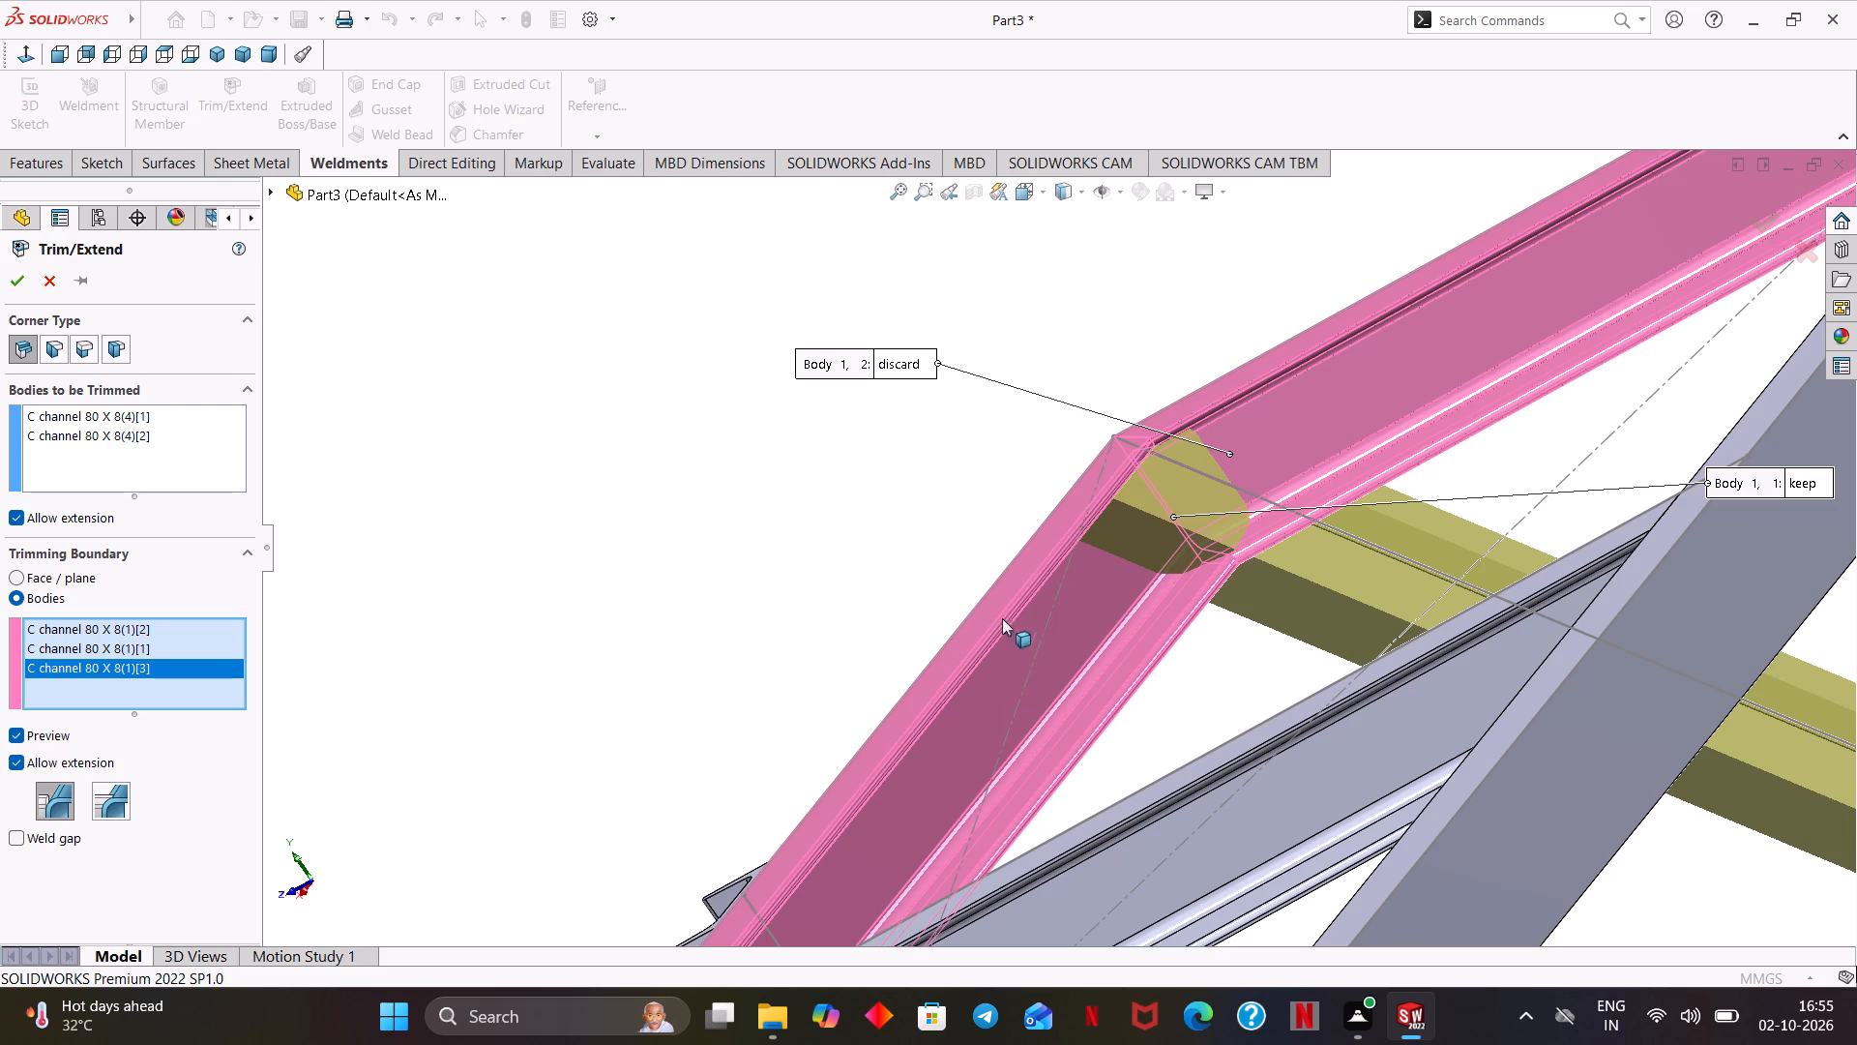
click(1186, 492)
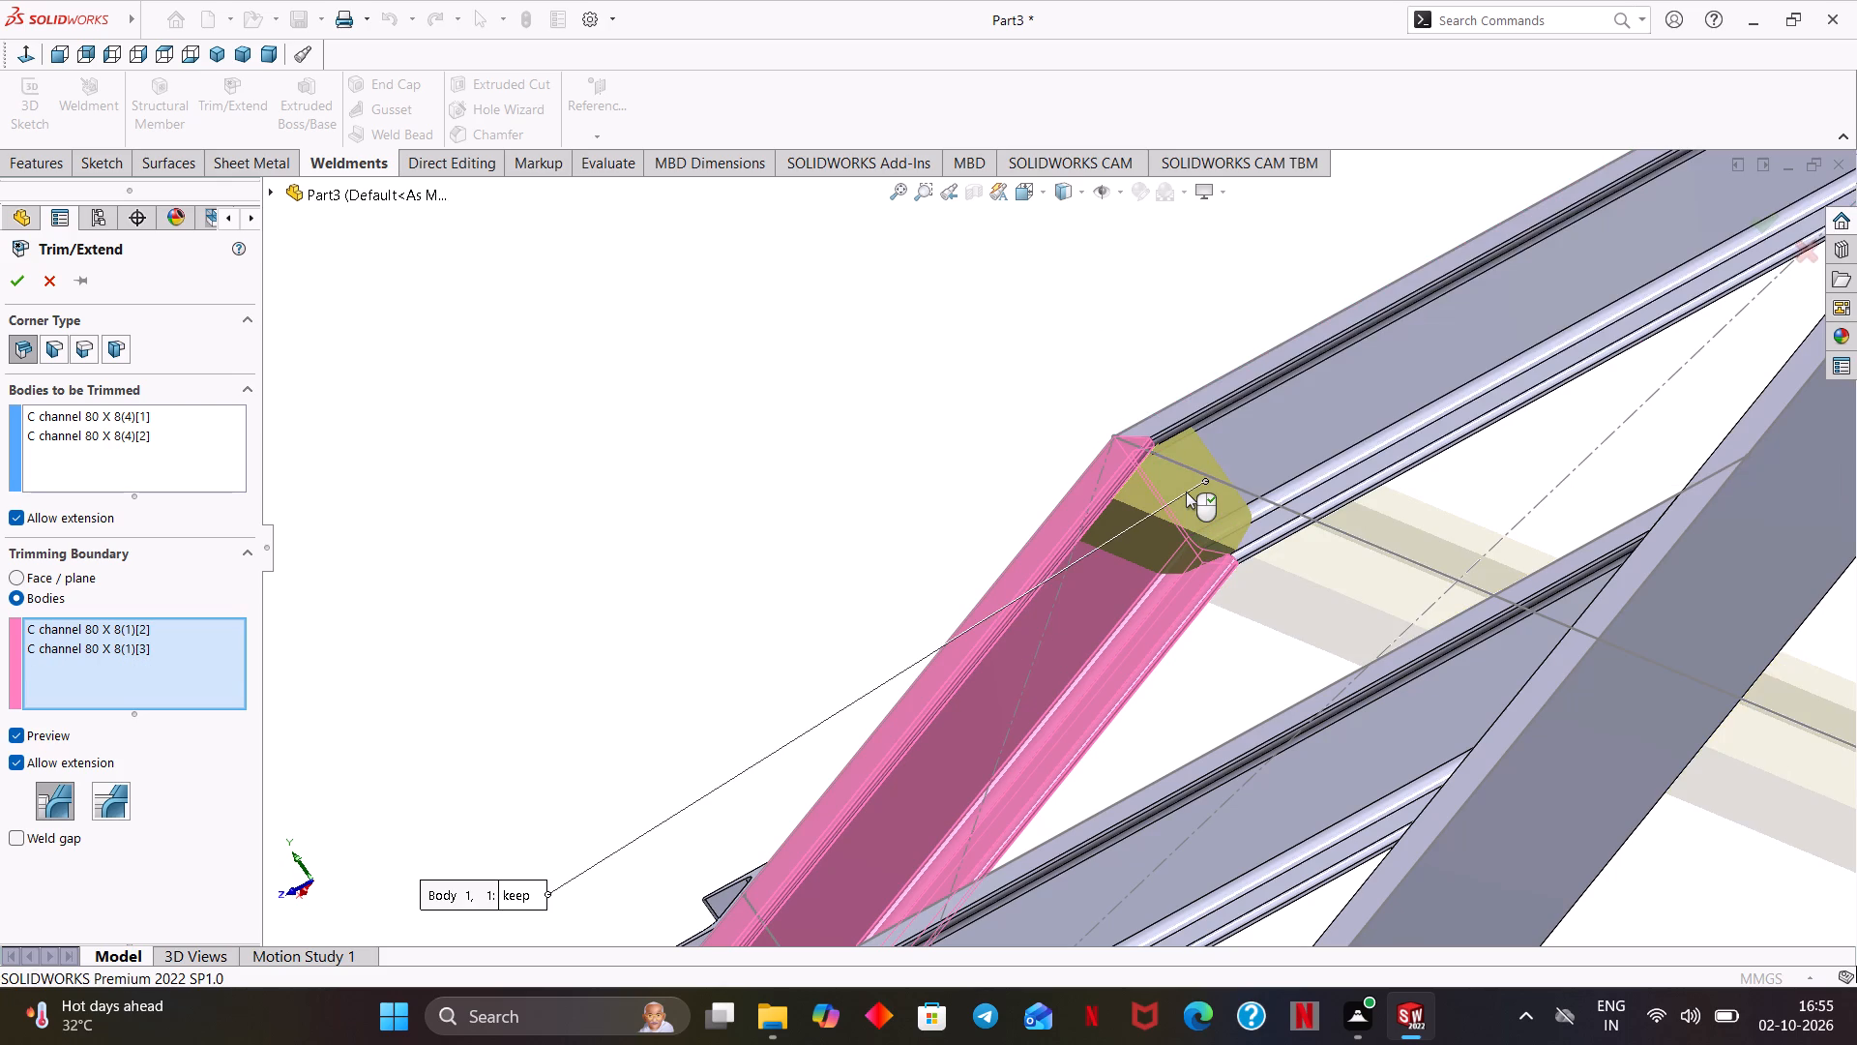
click(1275, 437)
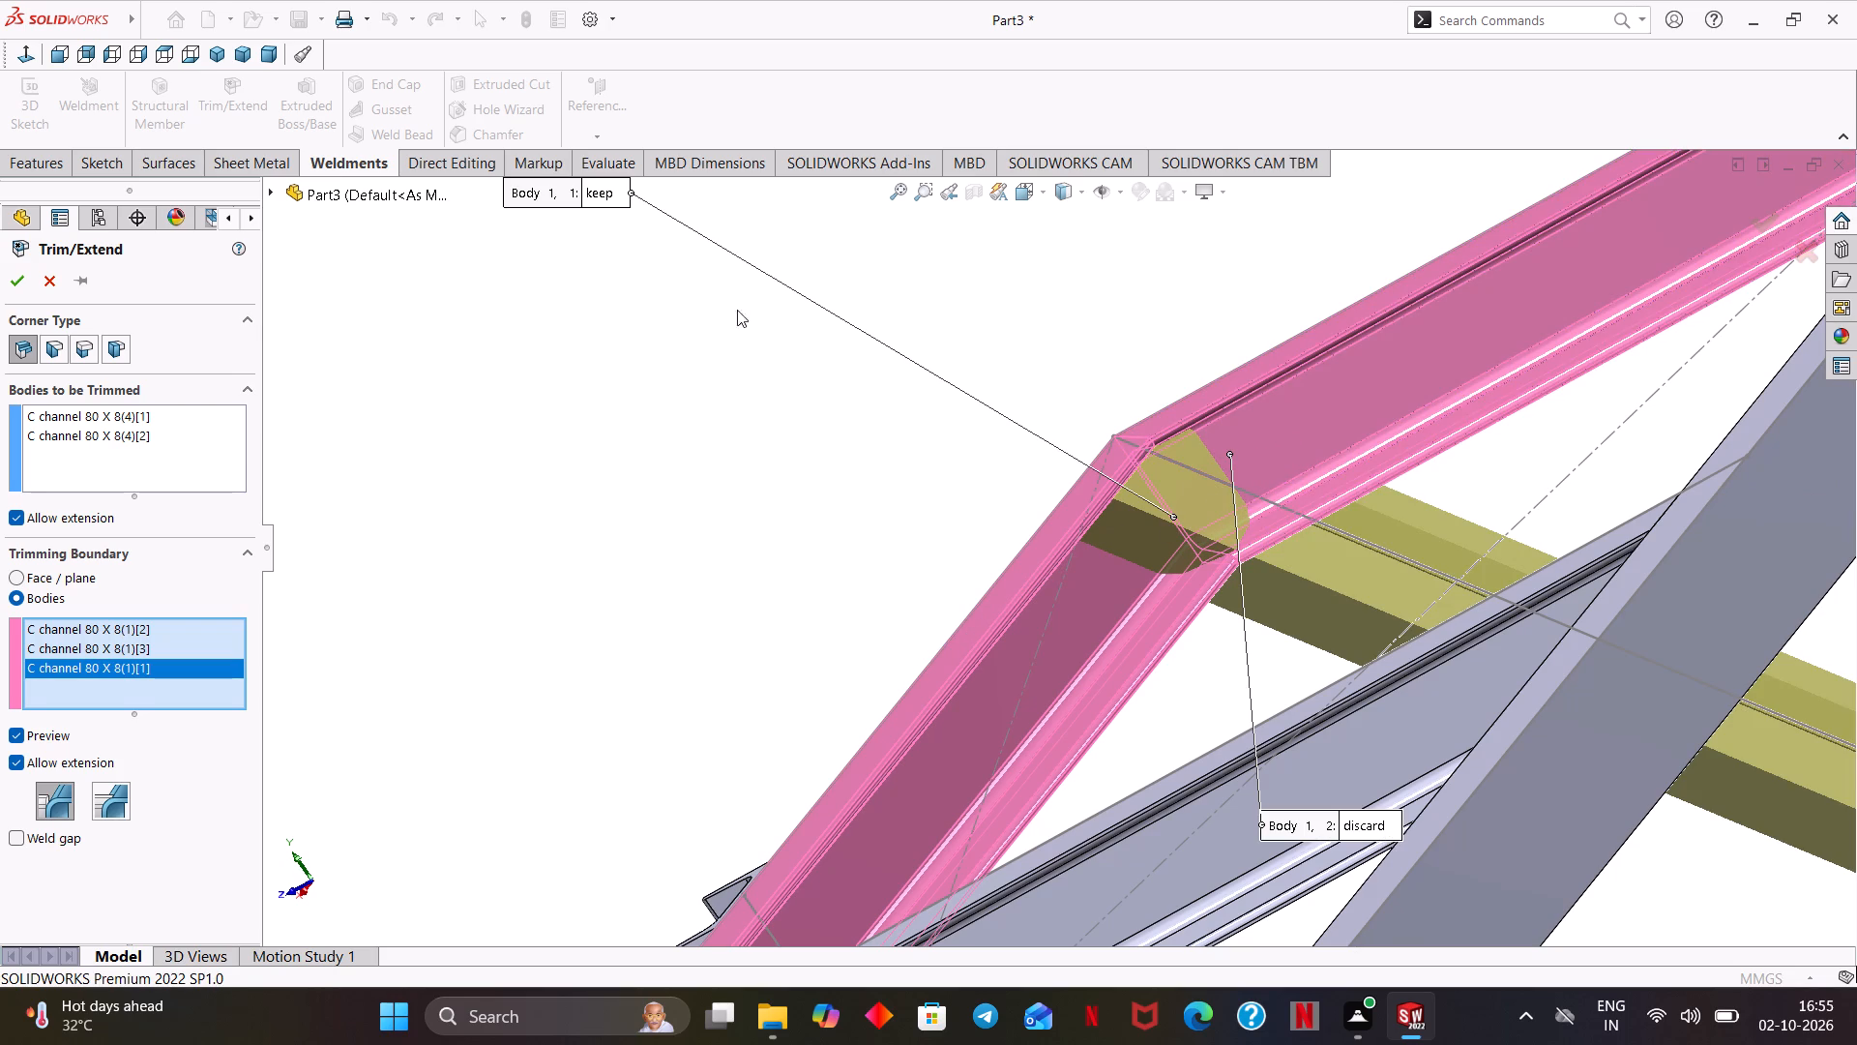
Set the left sloped leg's piece Body 1, 1 inside the frame corner to discard.
drag(595, 195, 938, 414)
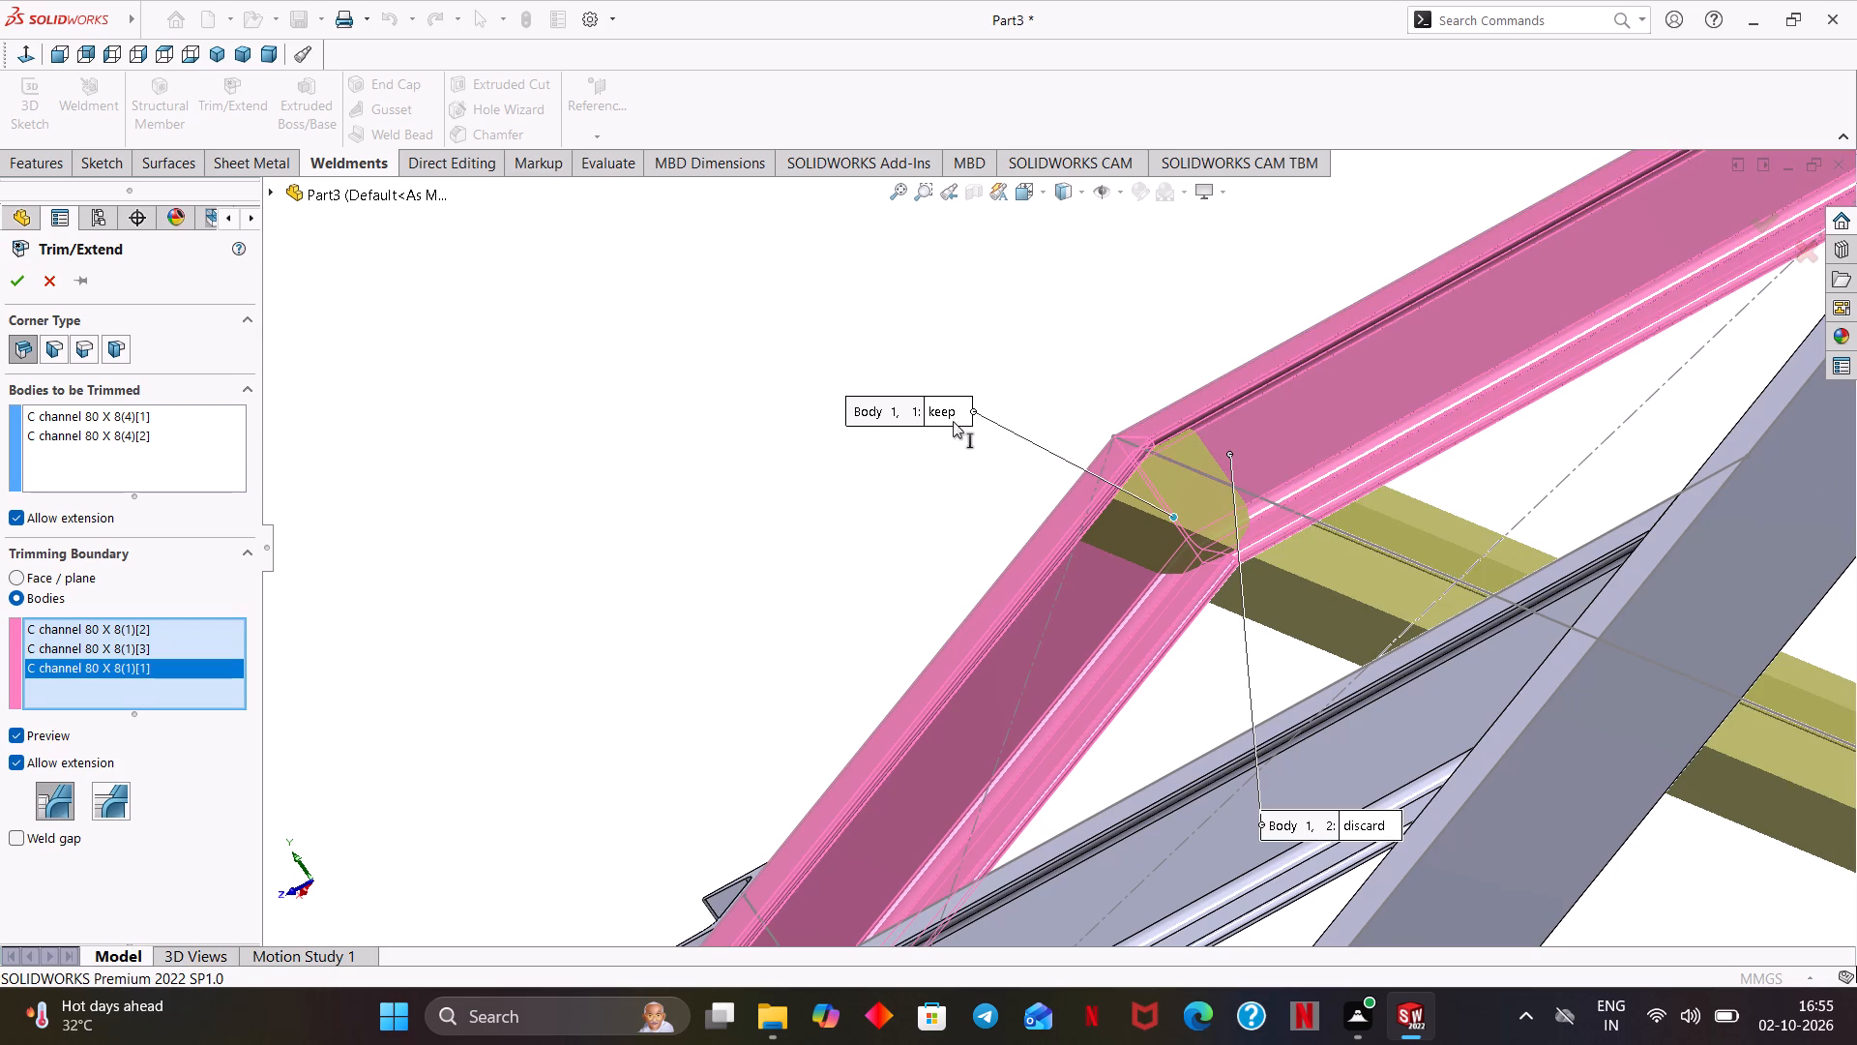
click(945, 408)
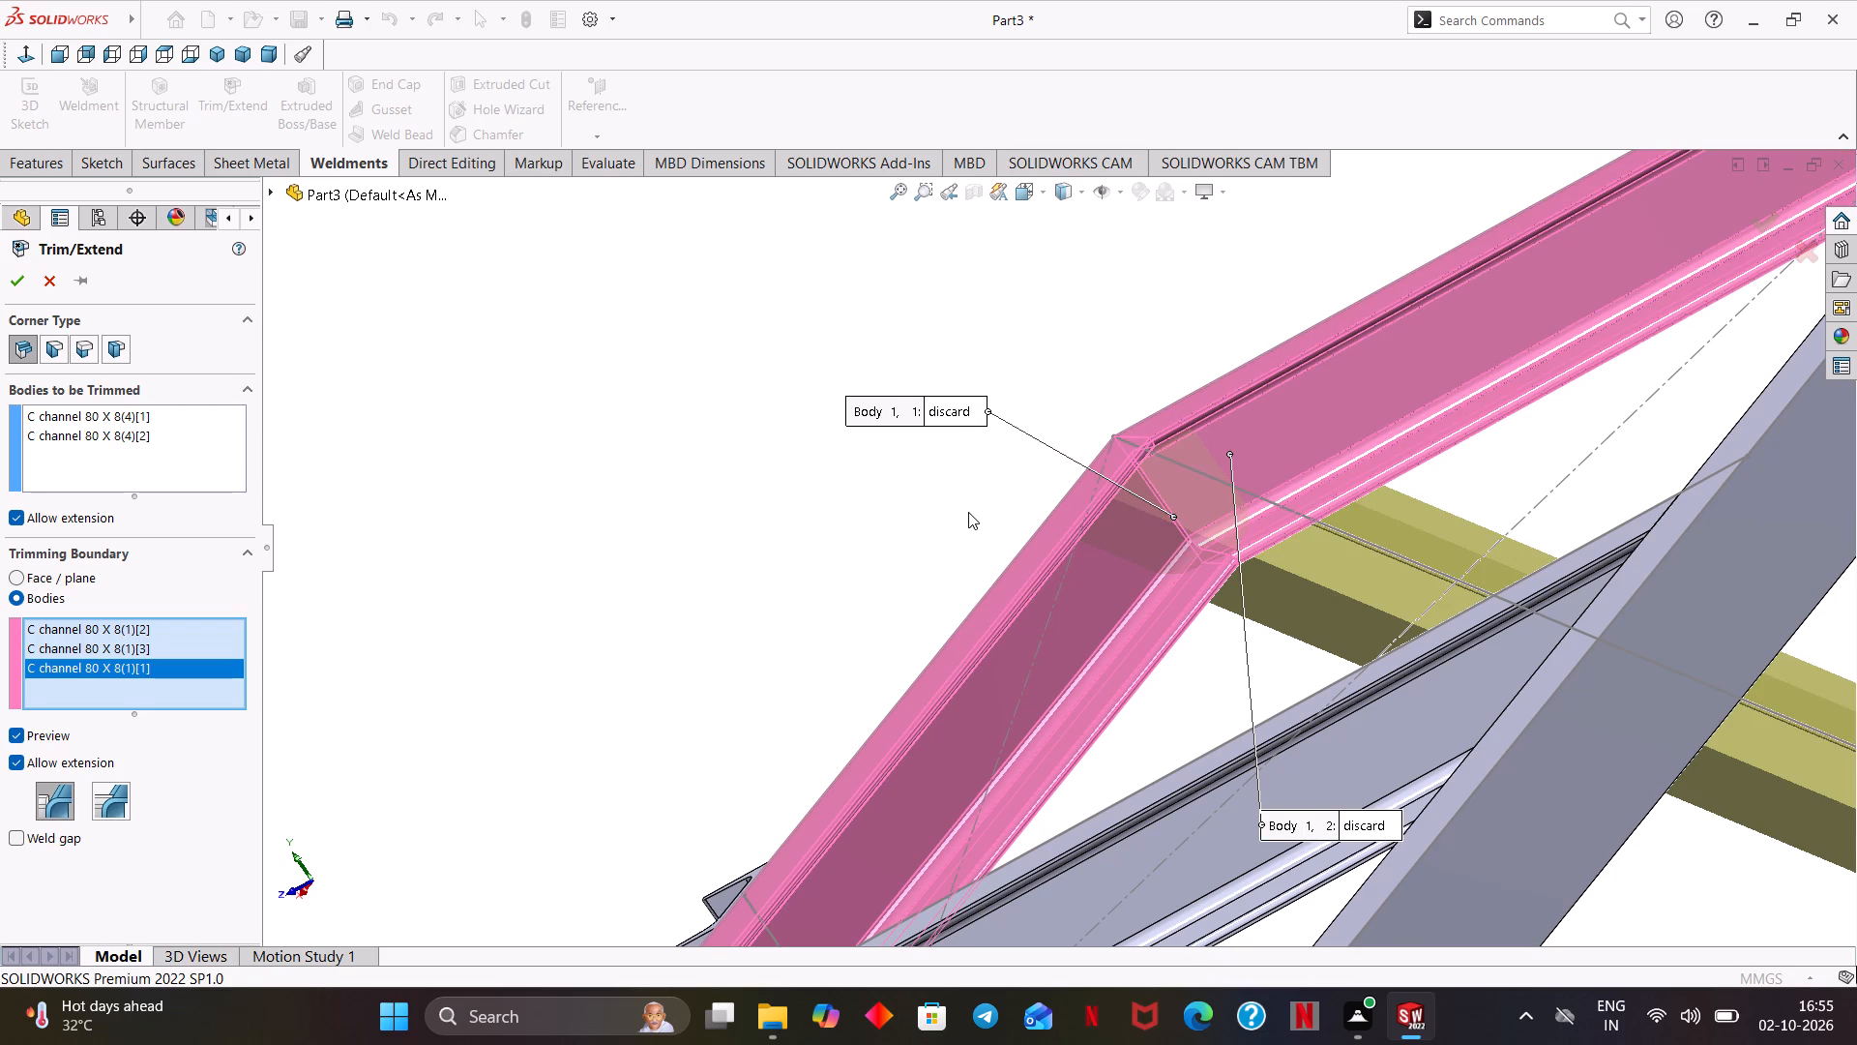
Set the right sloped leg's piece Body 2, 1 at its frame corner to discard and complete the trim.
scroll(968, 512, up, 7)
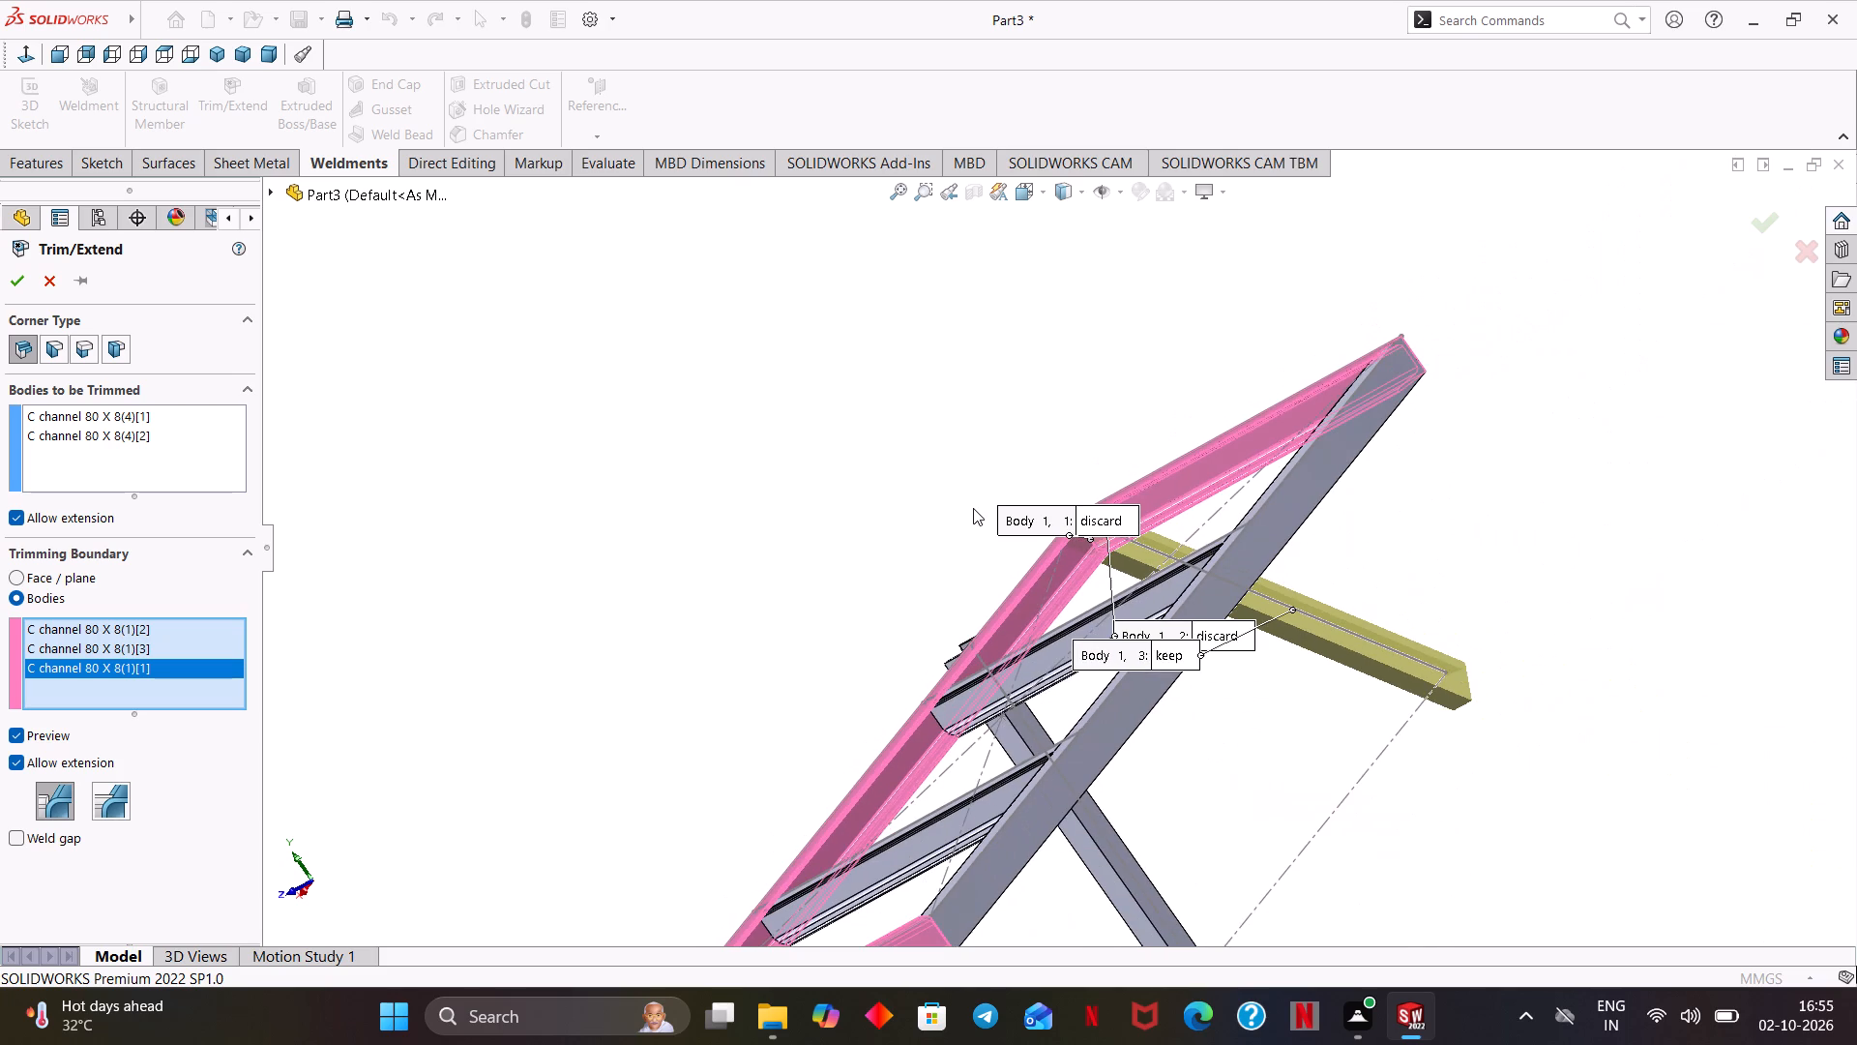
scroll(973, 508, up, 2)
middle_drag(973, 508, 979, 514)
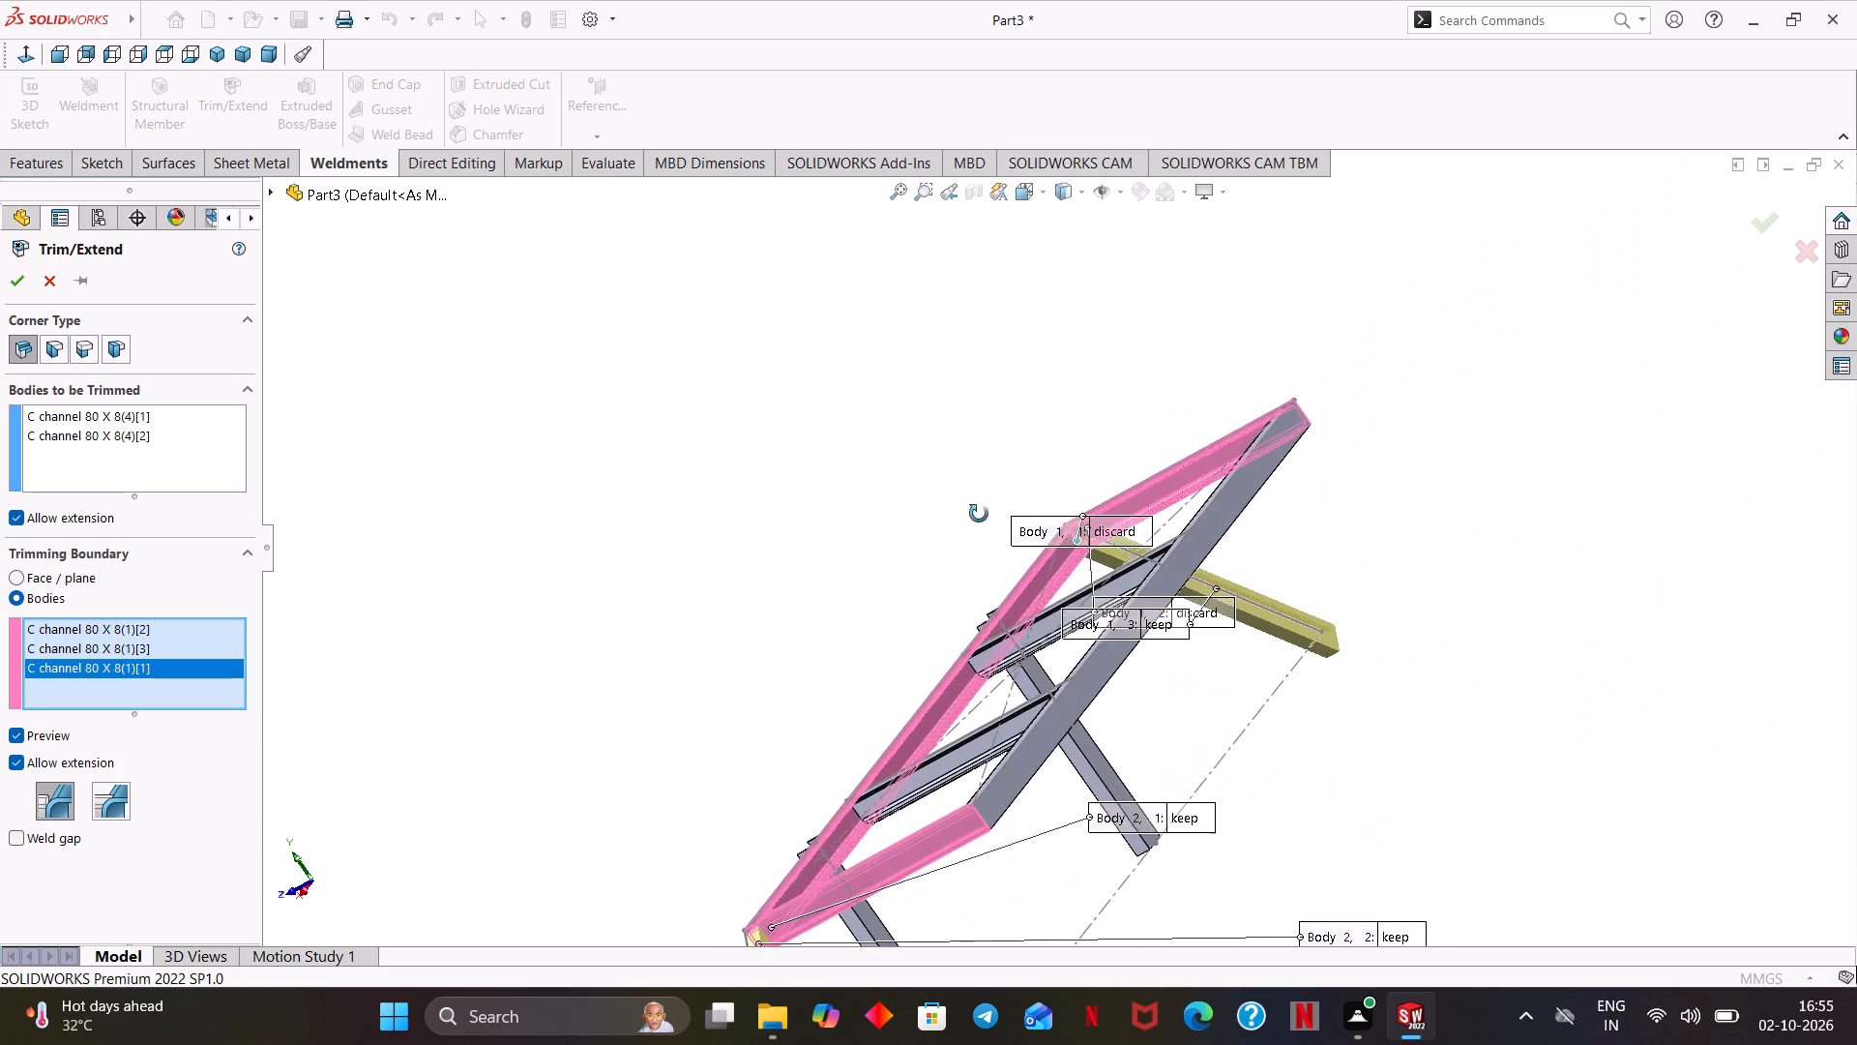
middle_drag(979, 514, 1010, 556)
scroll(992, 572, down, 3)
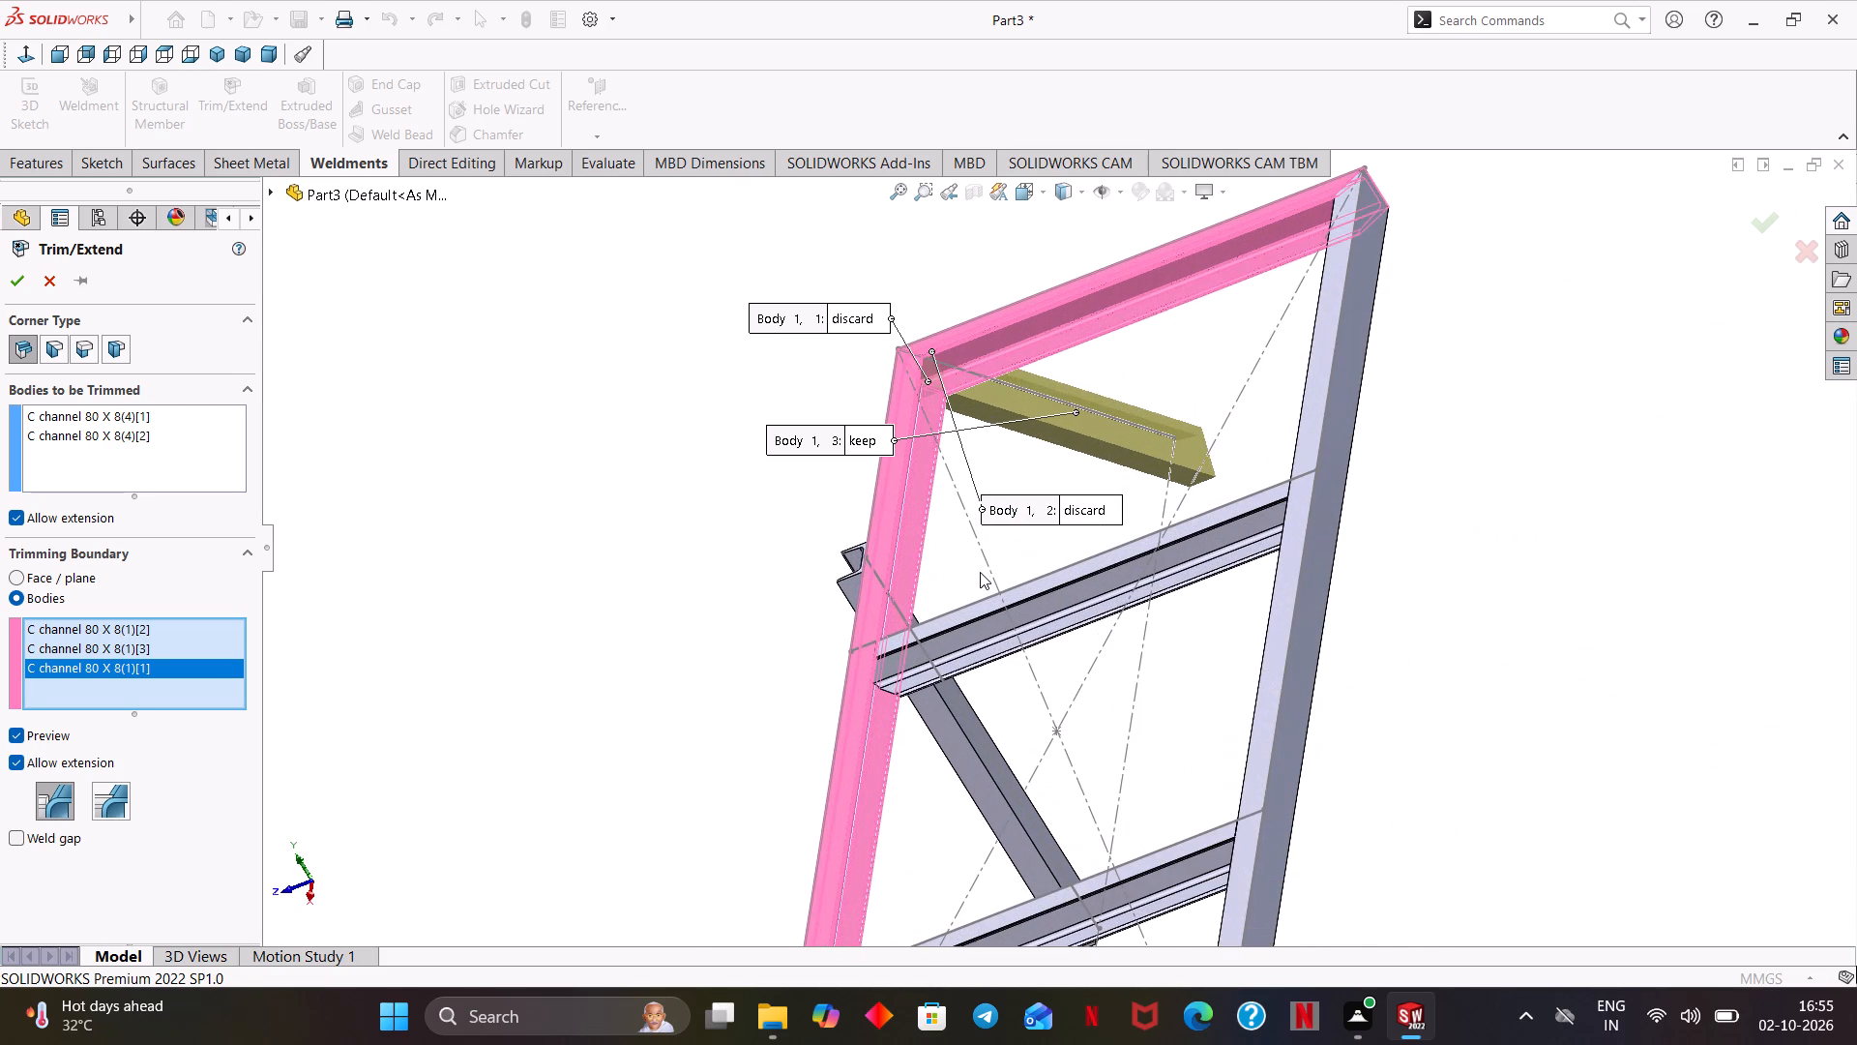
scroll(976, 571, up, 1)
ctrl+middle_drag(723, 588, 847, 417)
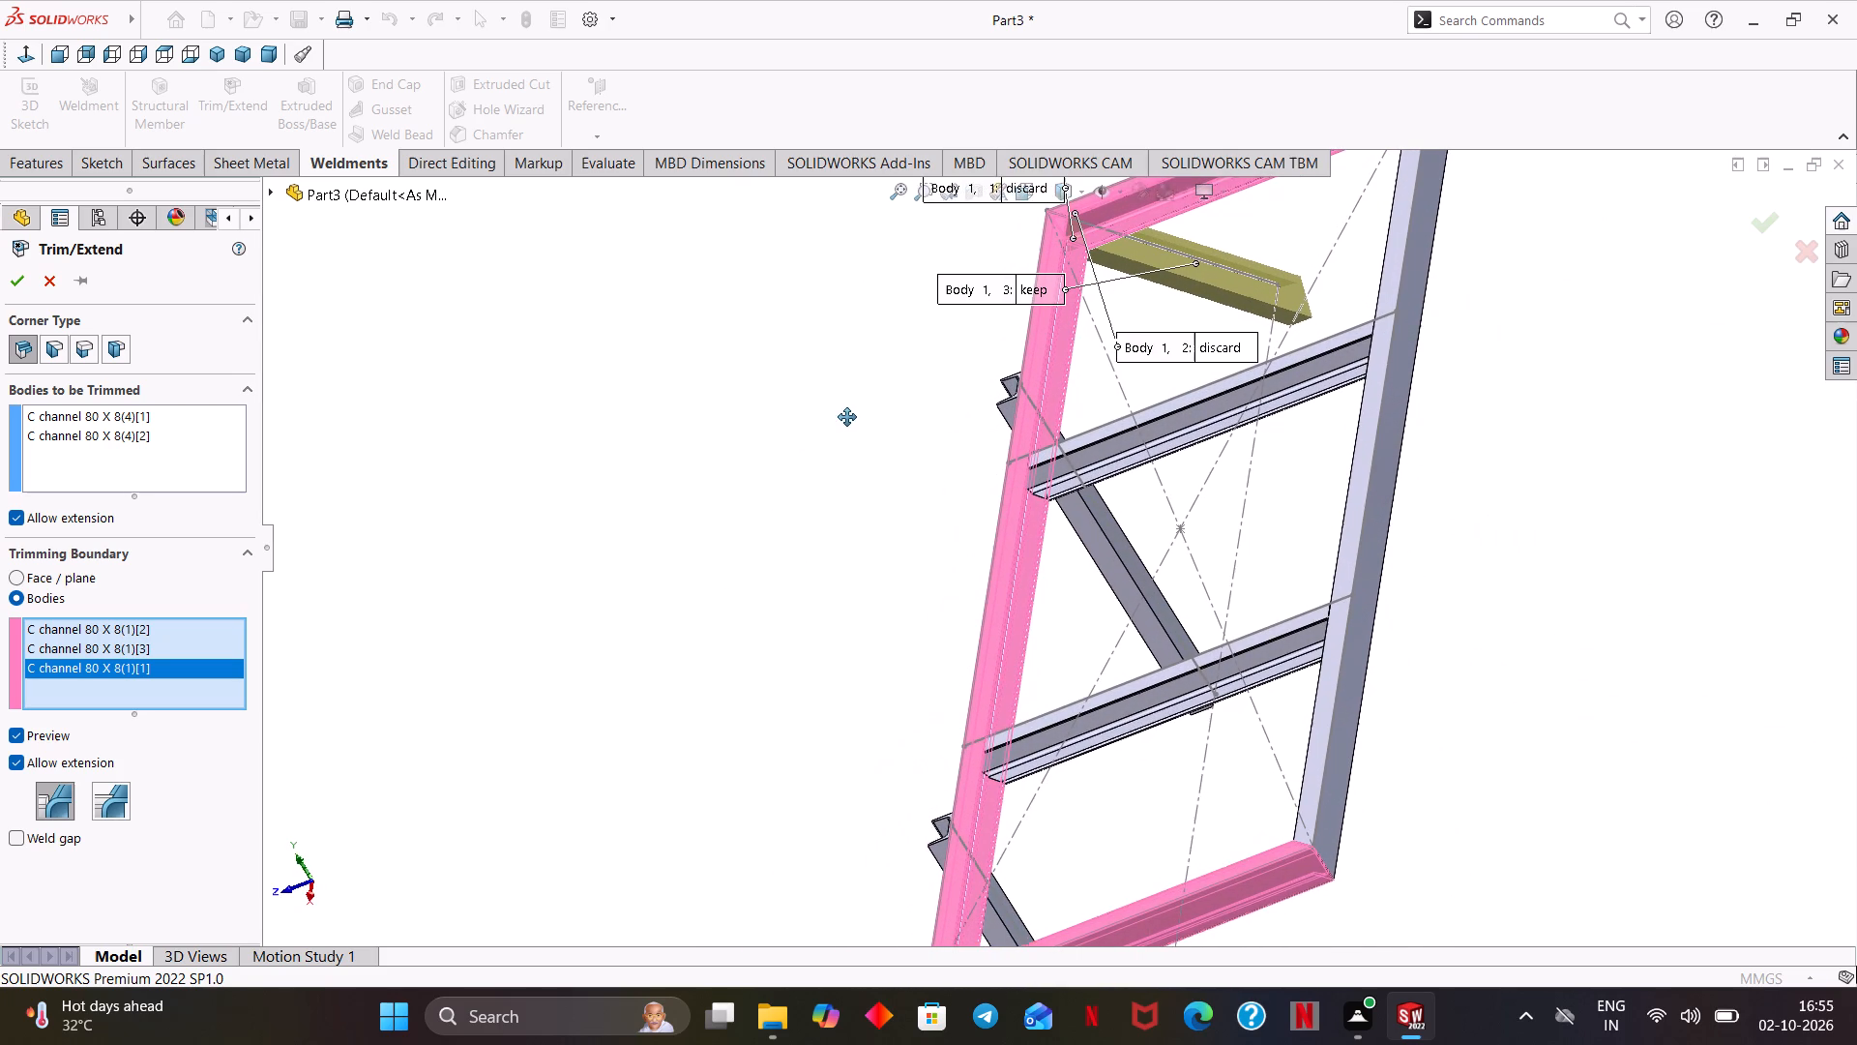
ctrl+middle_drag(847, 417, 853, 412)
middle_drag(898, 561, 849, 570)
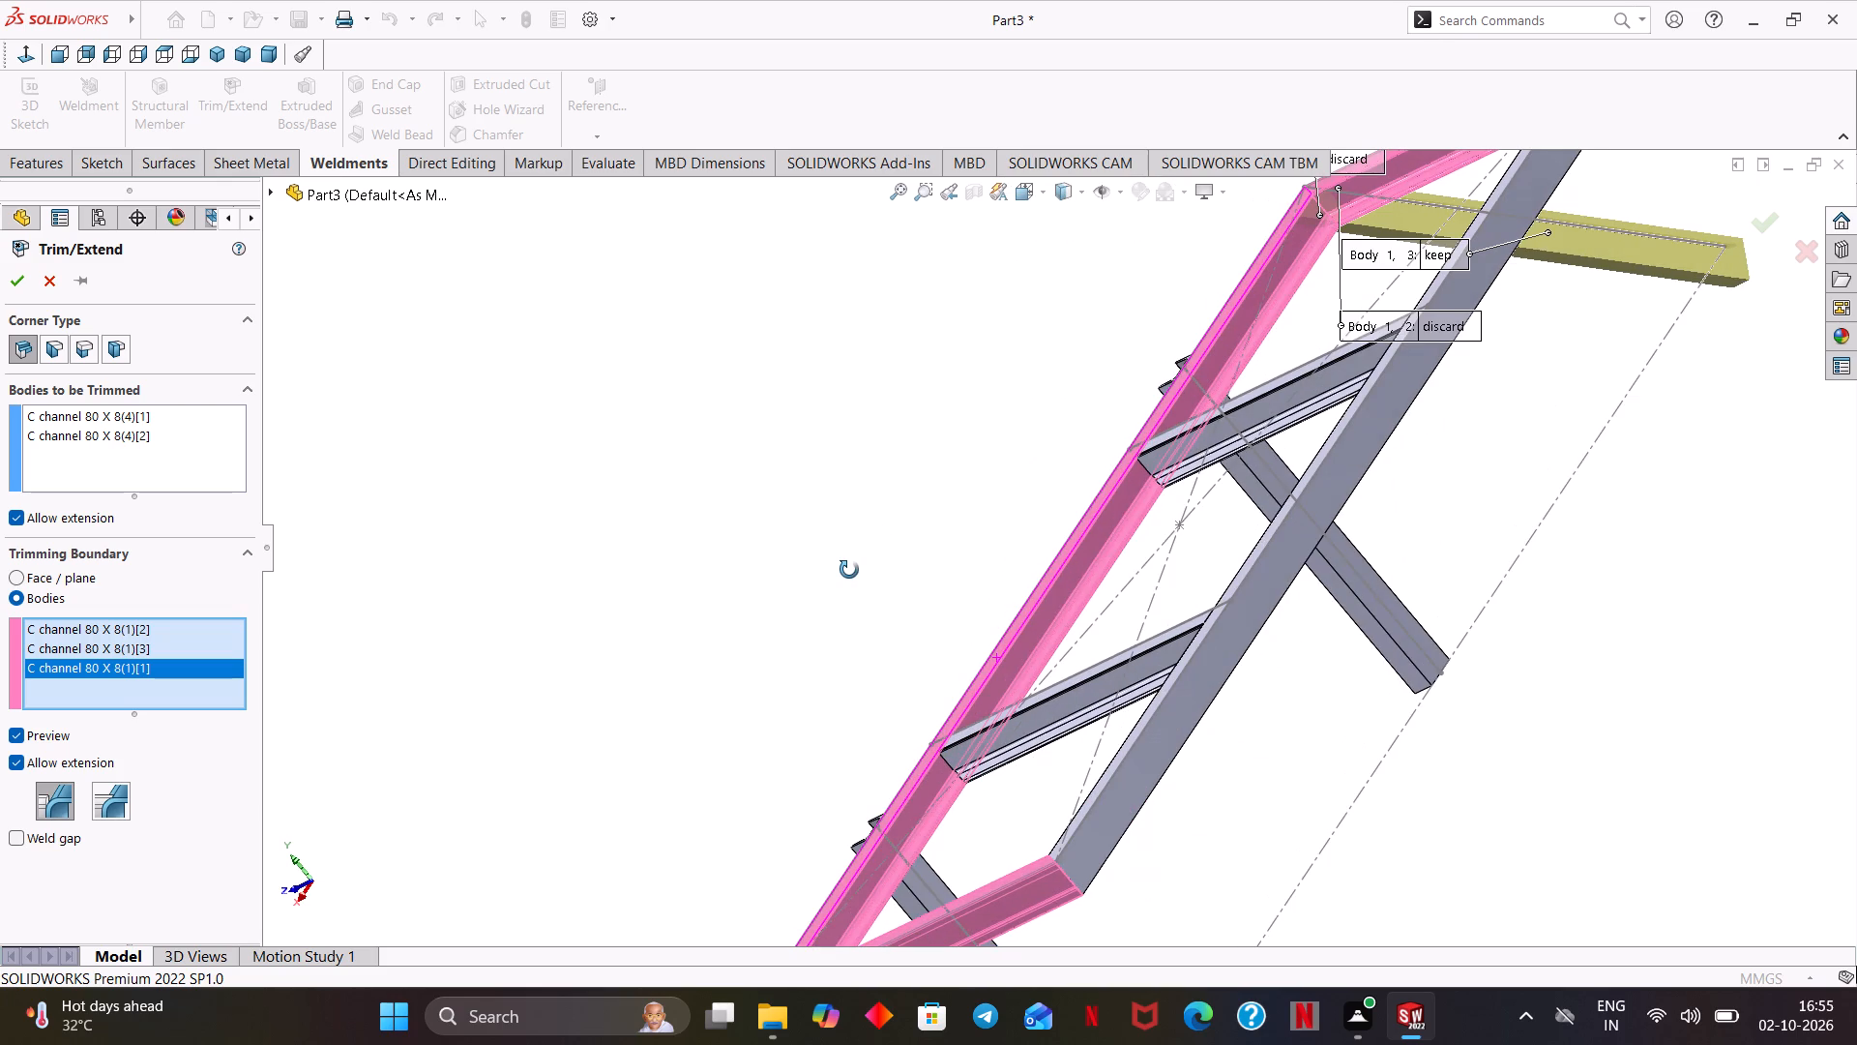
middle_drag(849, 570, 889, 548)
scroll(889, 548, down, 1)
scroll(883, 578, up, 3)
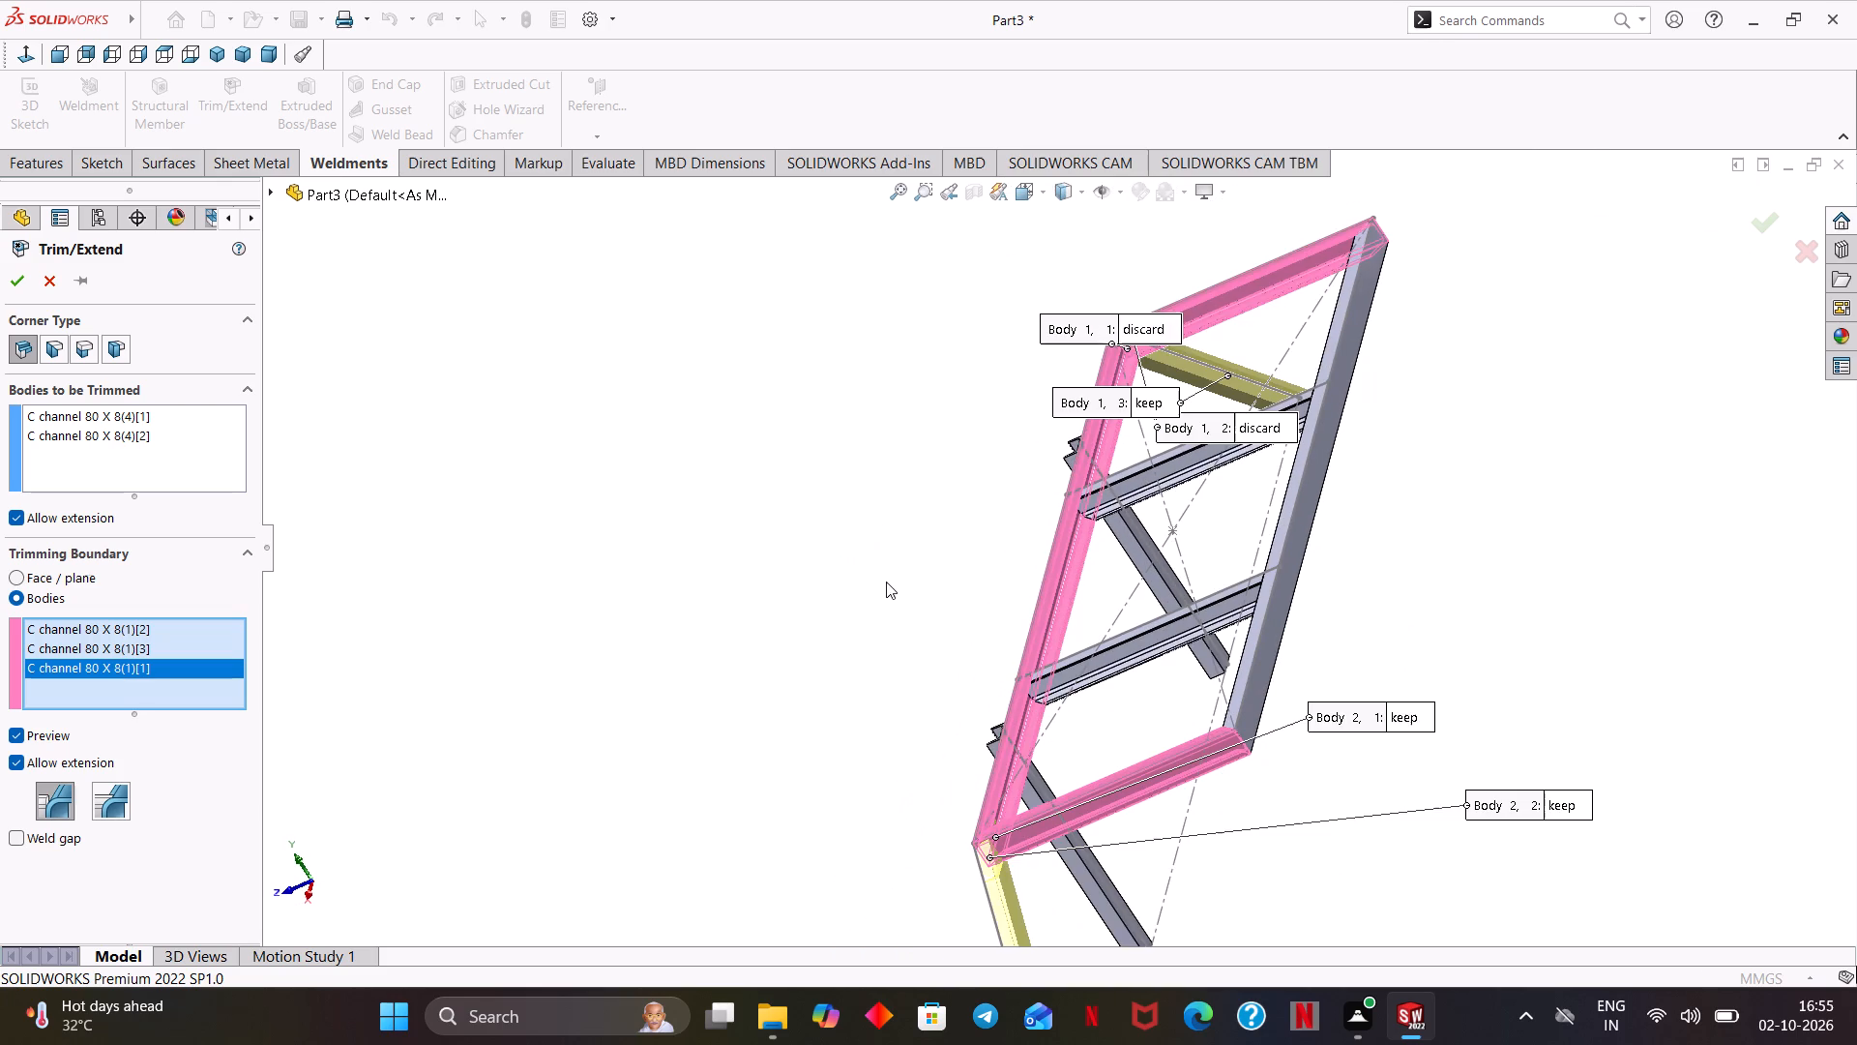
ctrl+middle_drag(899, 612, 947, 387)
middle_drag(954, 528, 861, 712)
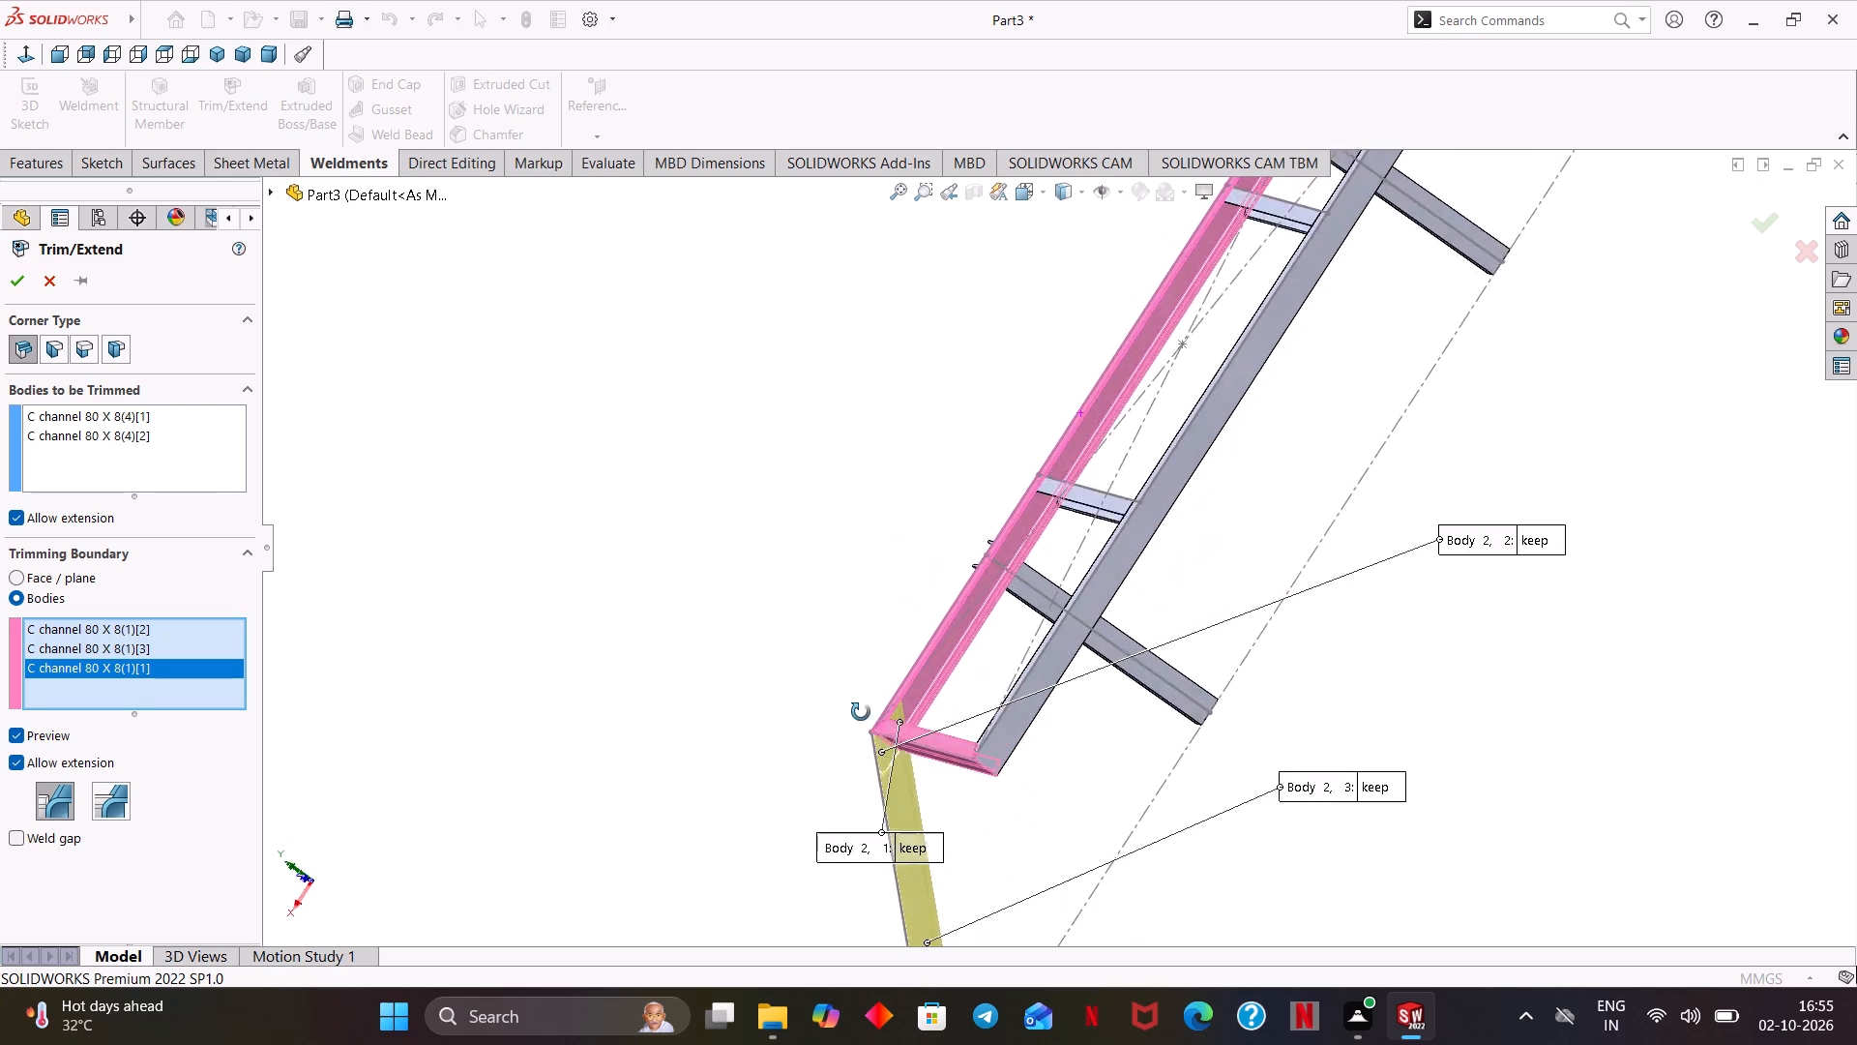
middle_drag(861, 712, 813, 826)
ctrl+scroll(813, 690, down, 2)
scroll(853, 658, down, 3)
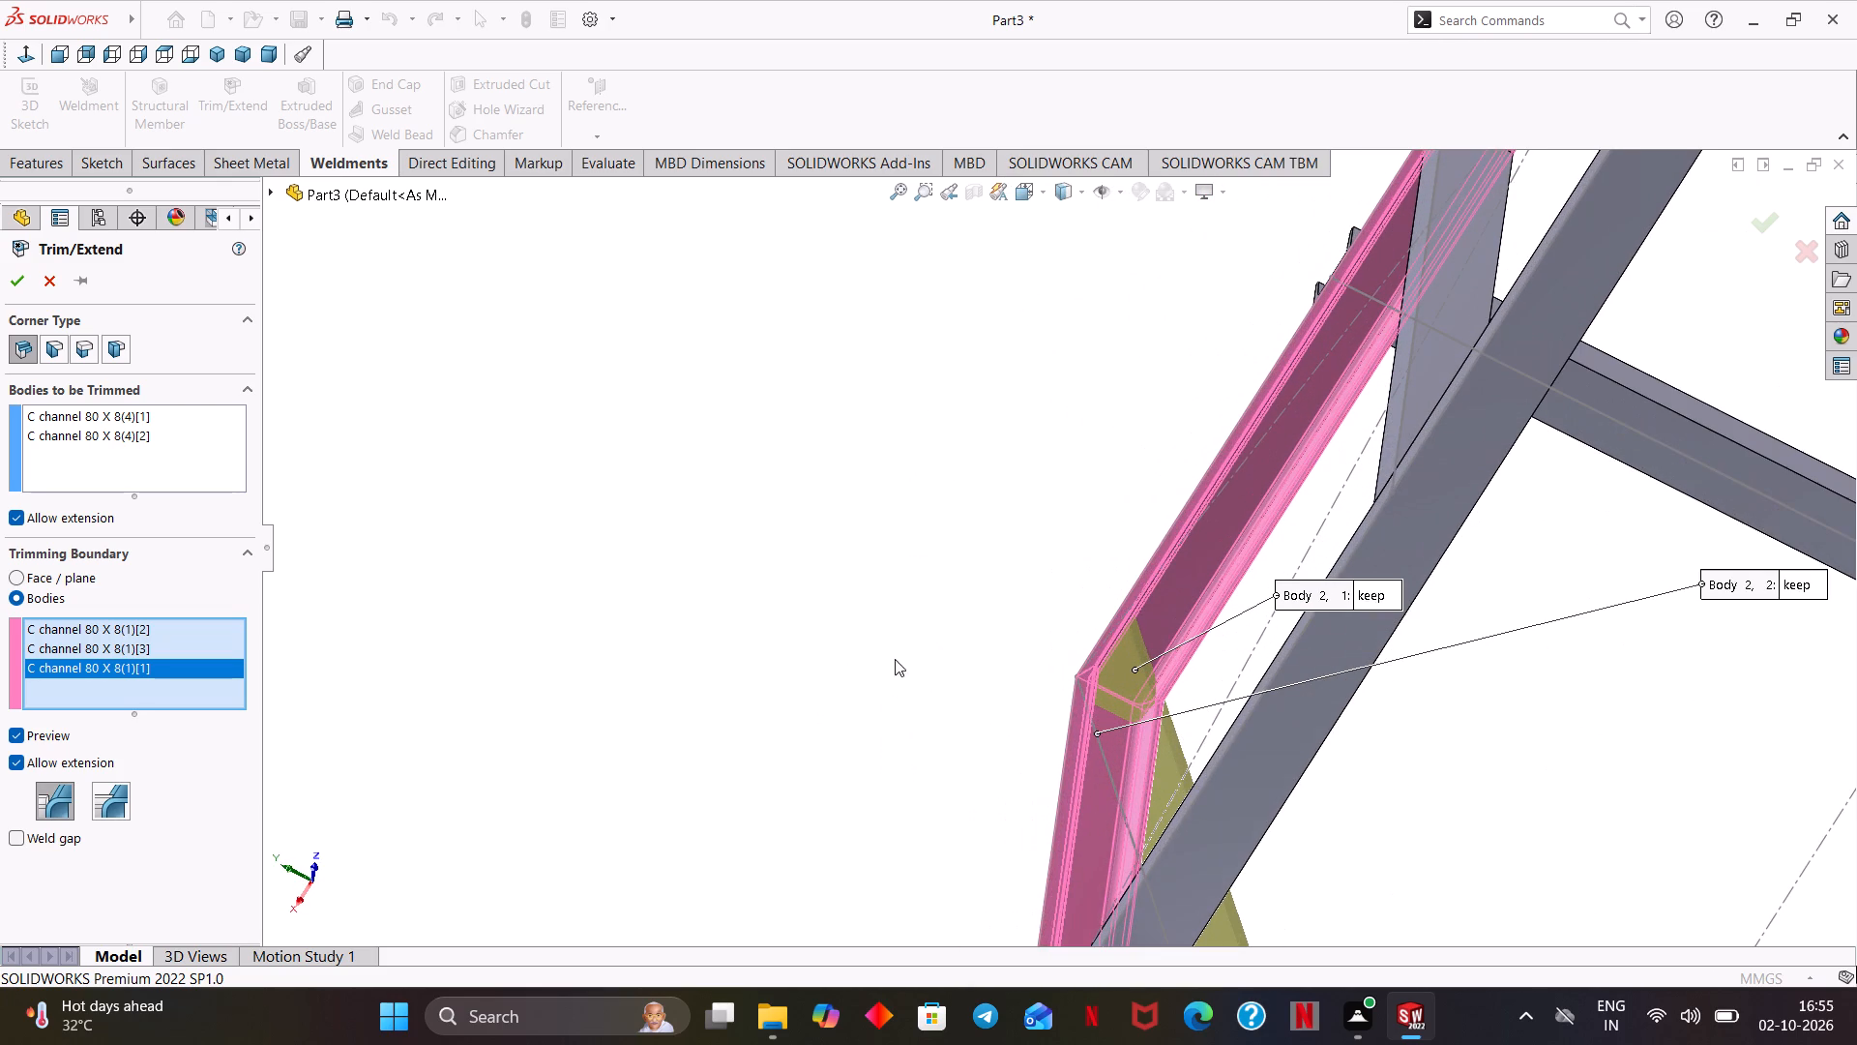
shift+middle_drag(912, 664, 907, 635)
shift+middle_drag(907, 664, 916, 645)
ctrl+middle_drag(913, 673, 748, 573)
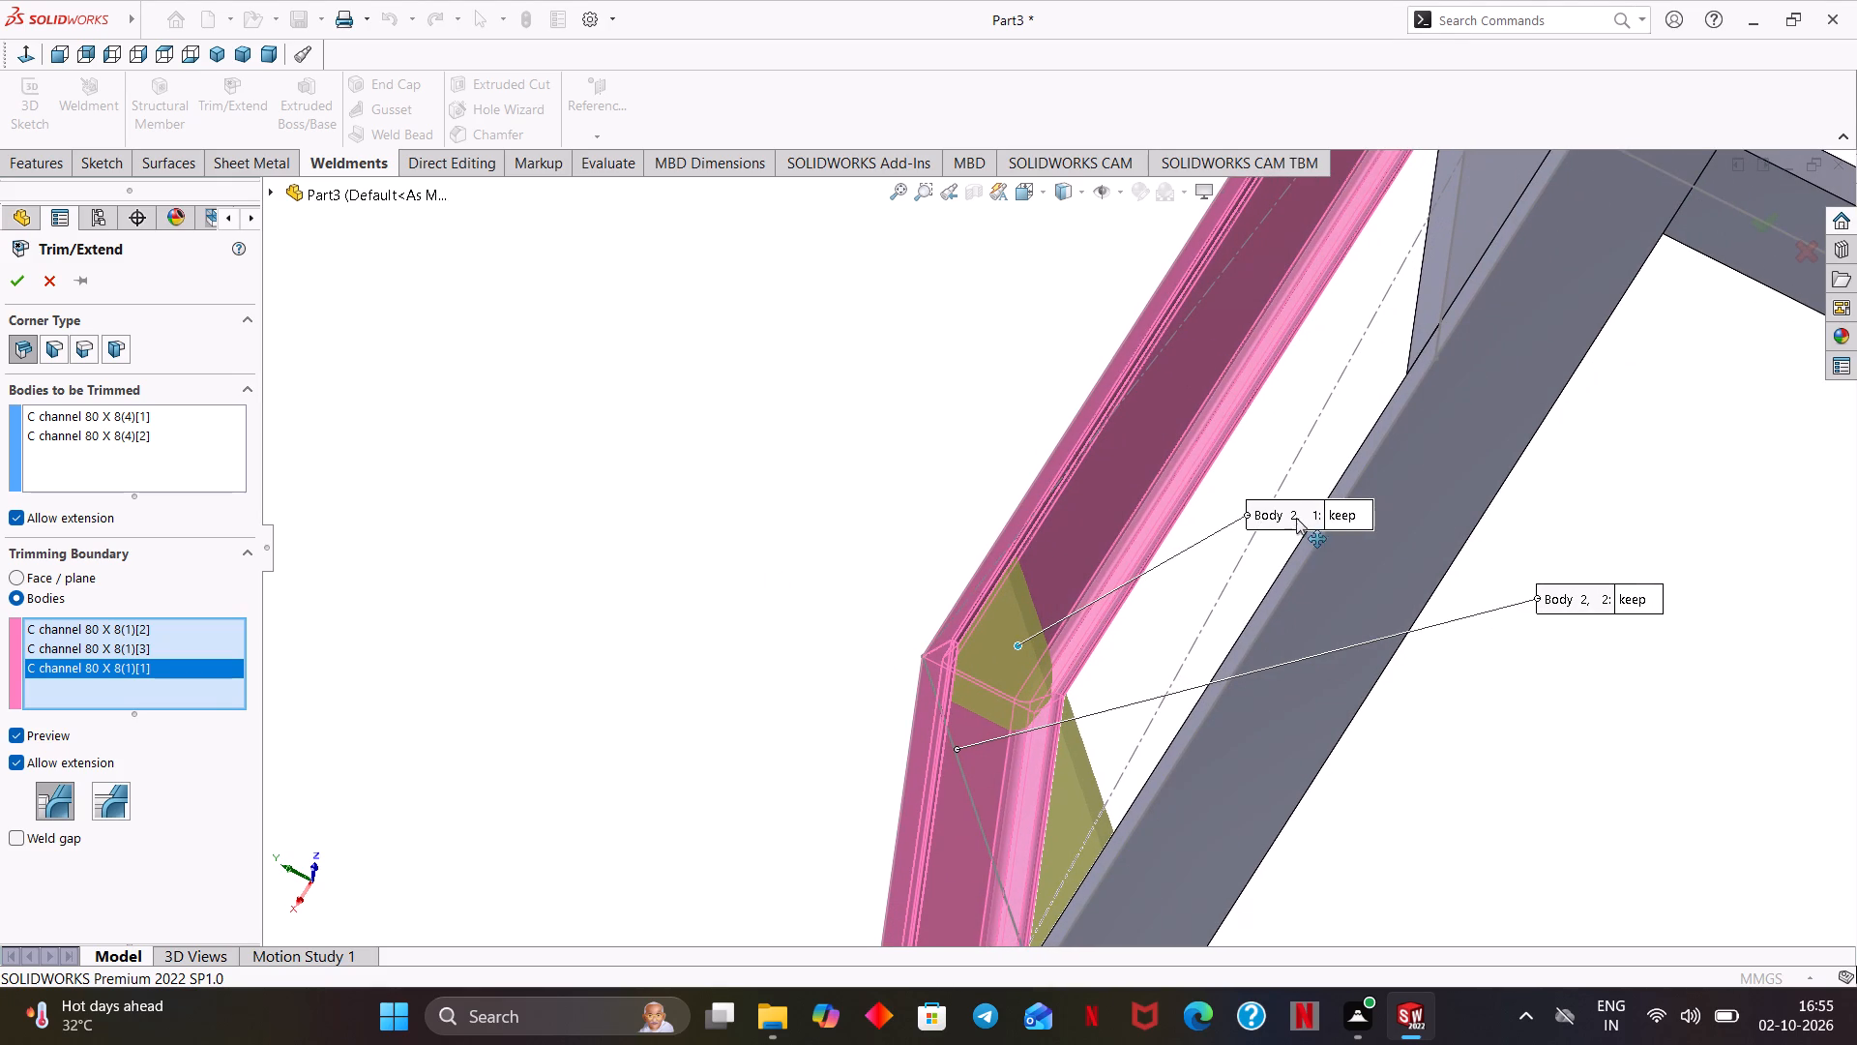
drag(1294, 510, 665, 407)
click(739, 416)
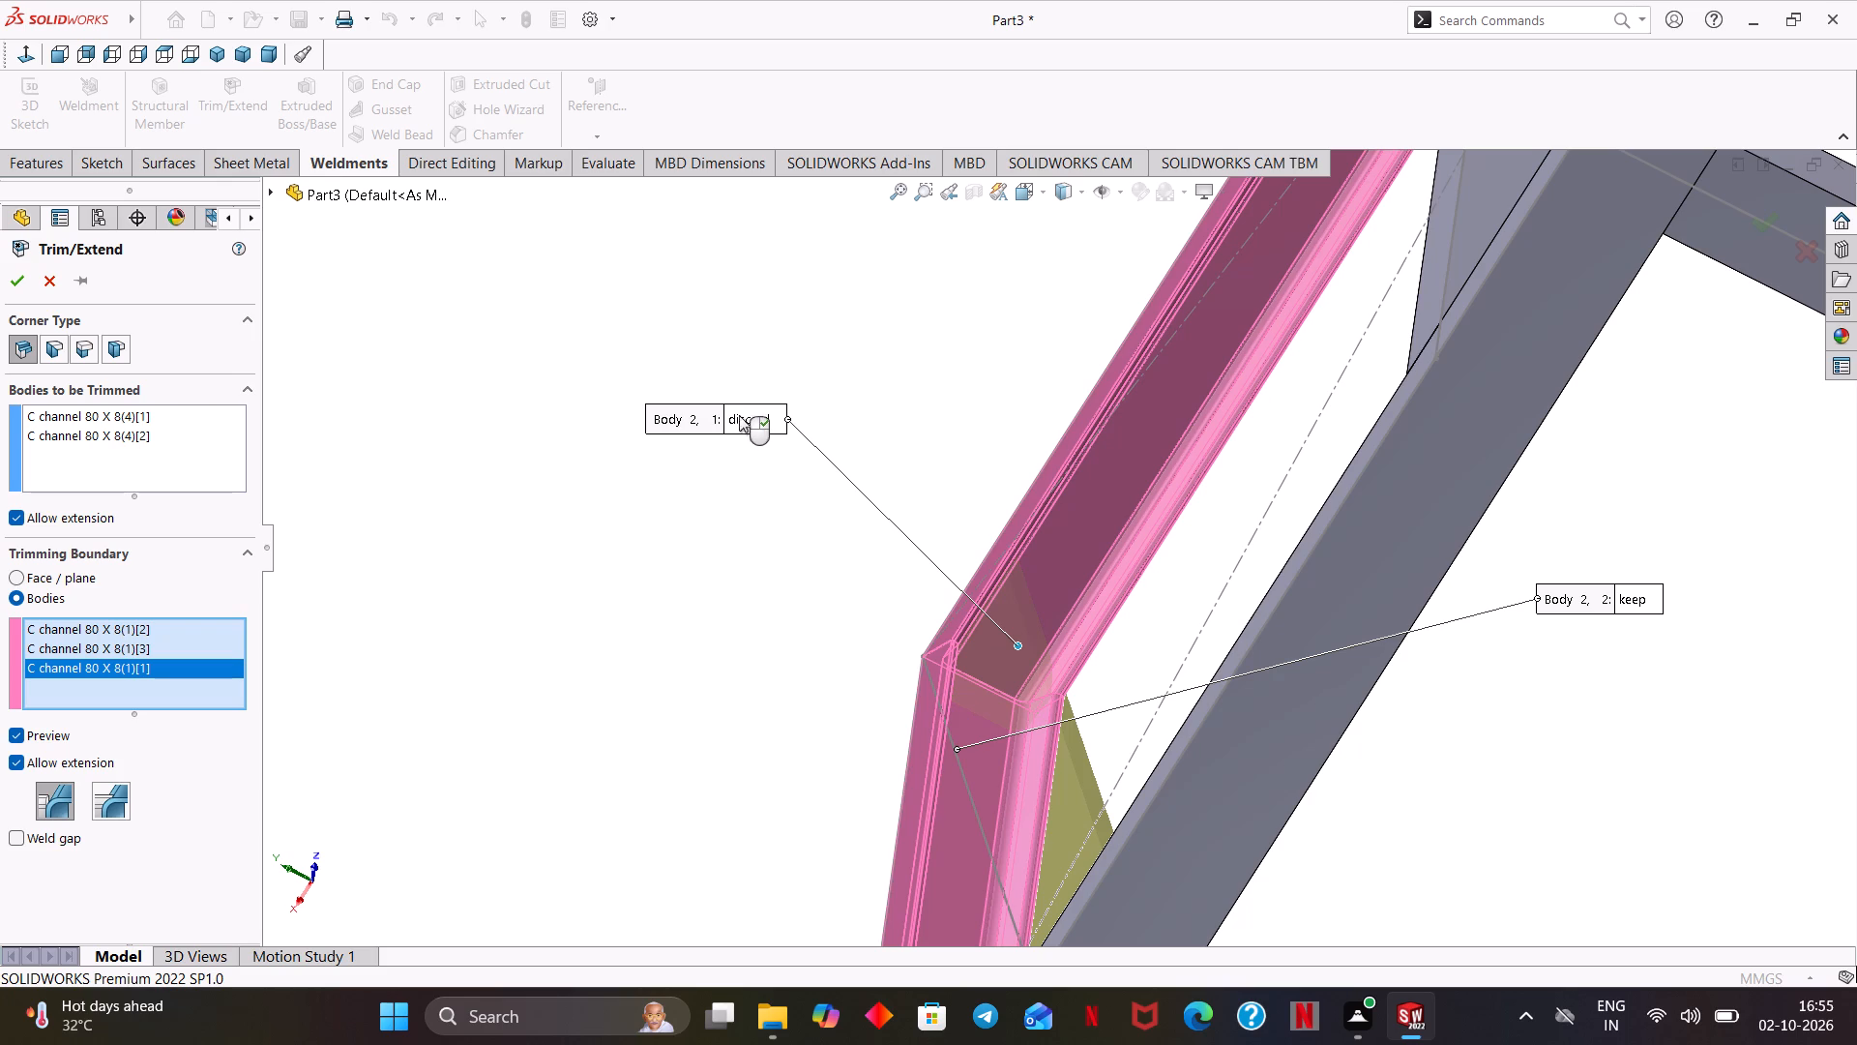
click(16, 281)
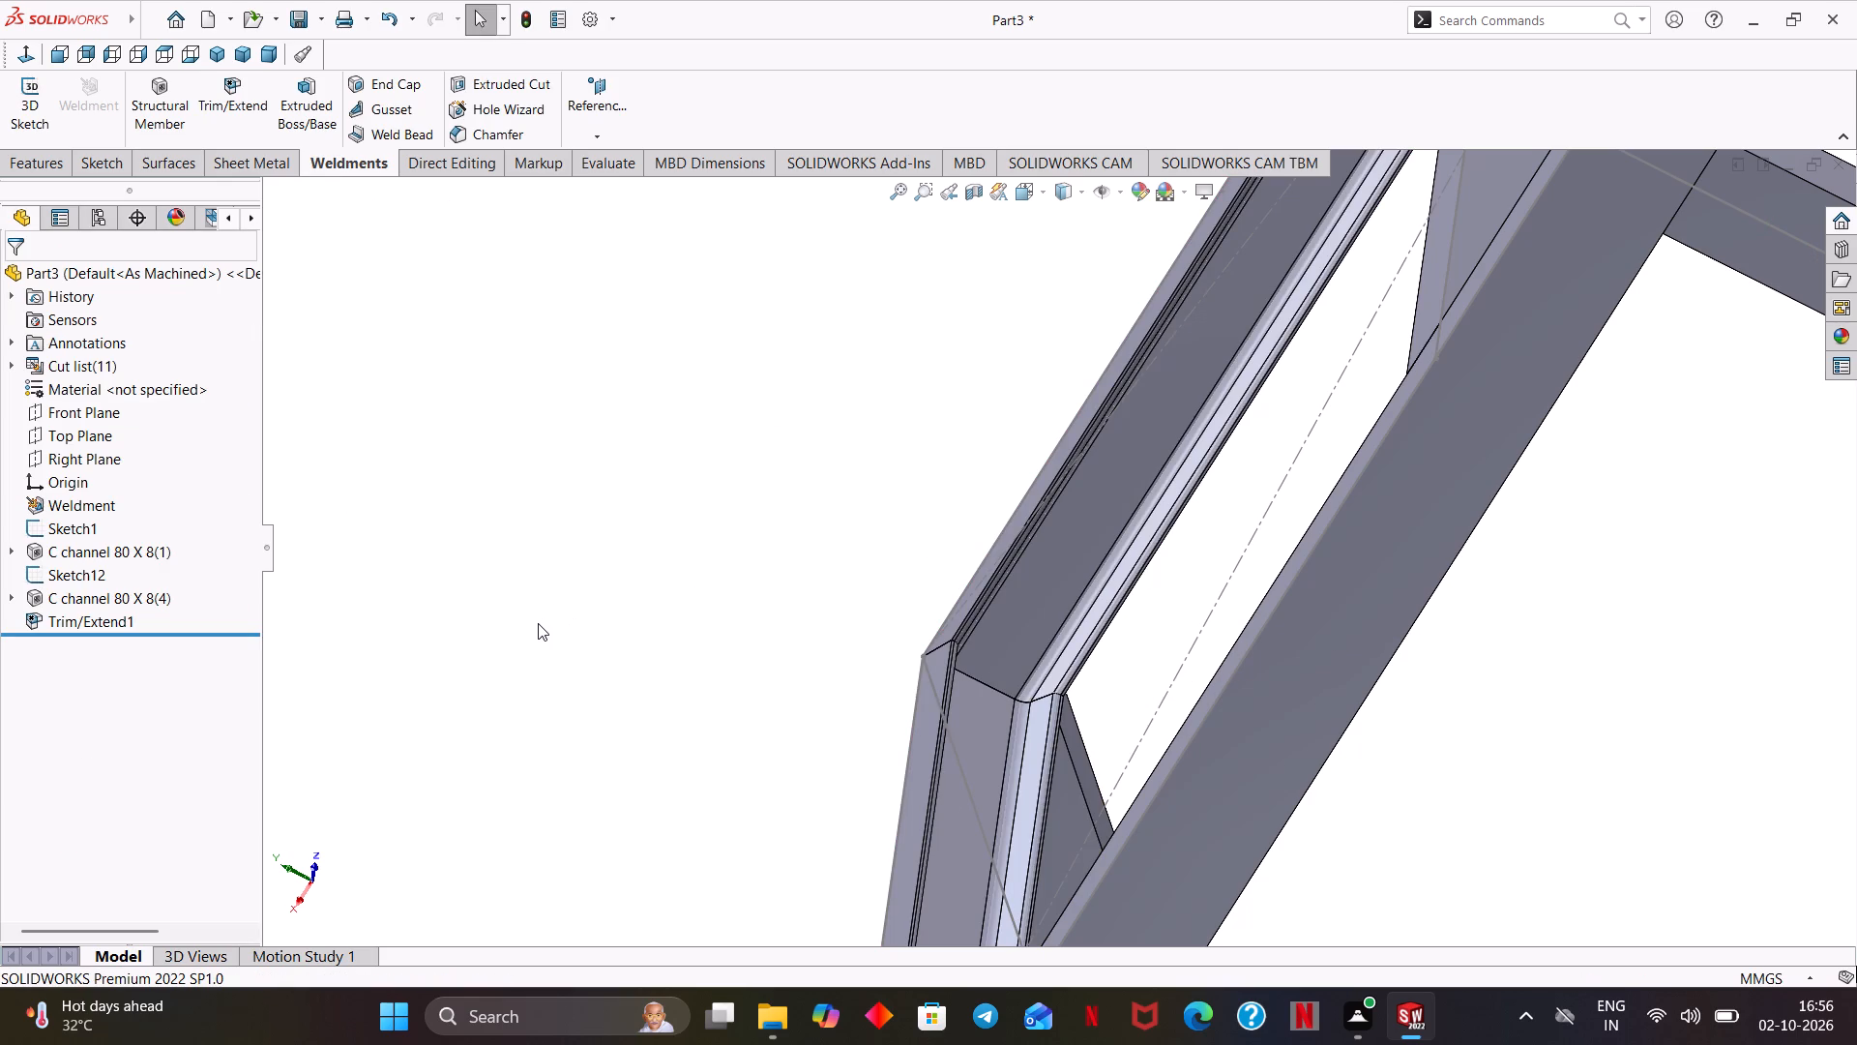
Start a Mirror feature with the Front Plane as the mirror plane.
key(ctrl+7)
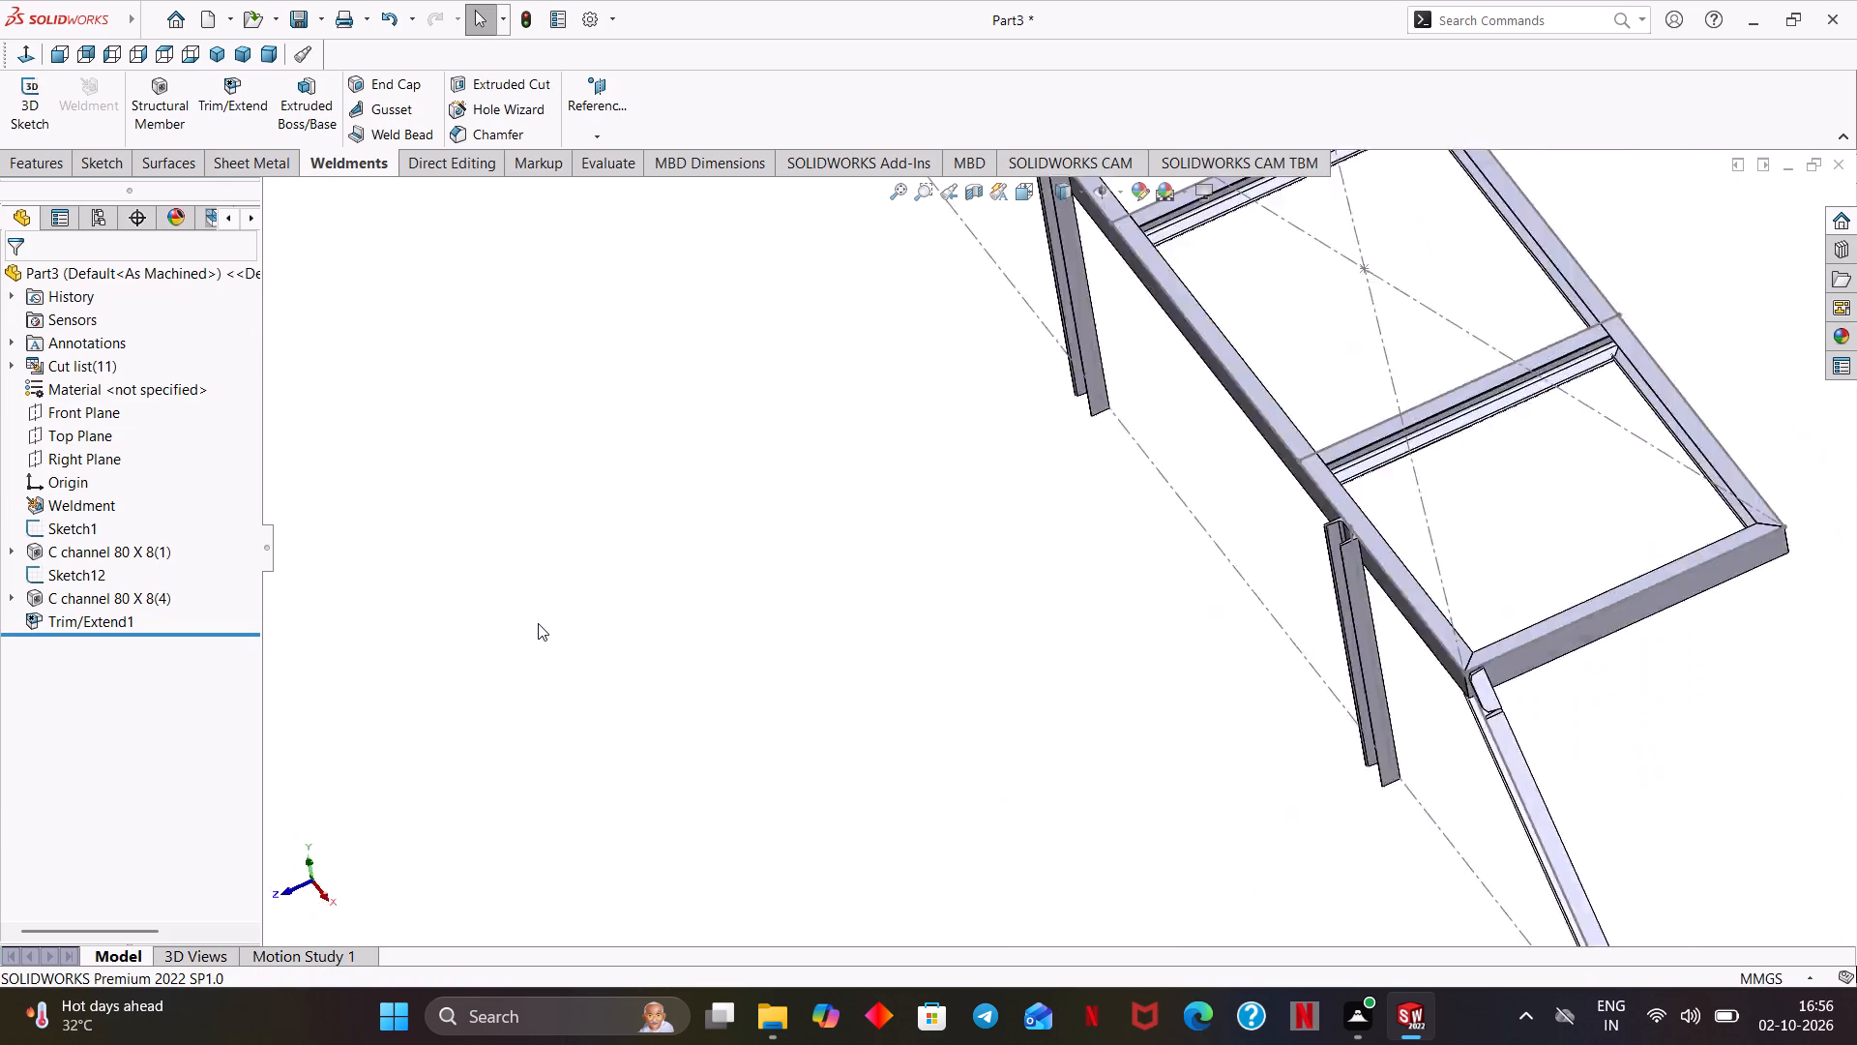
scroll(785, 489, down, 9)
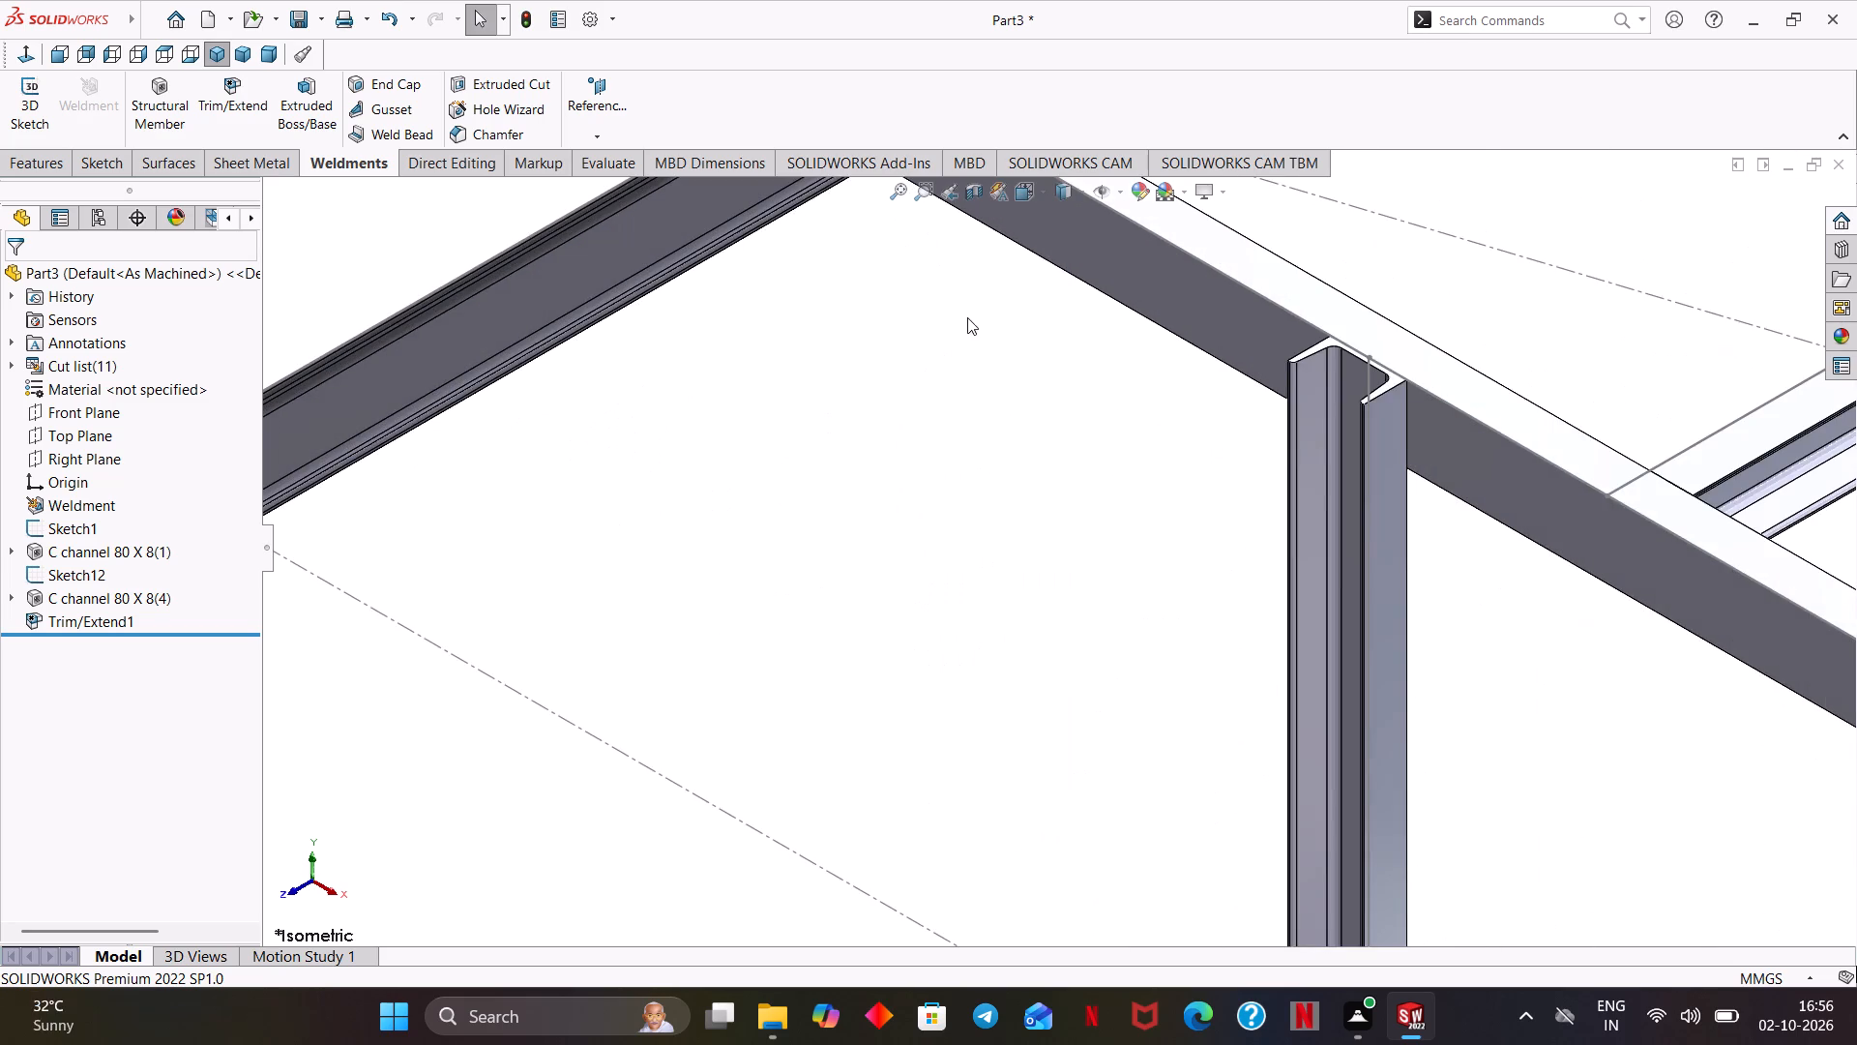
scroll(961, 333, up, 2)
middle_drag(1052, 294, 1002, 270)
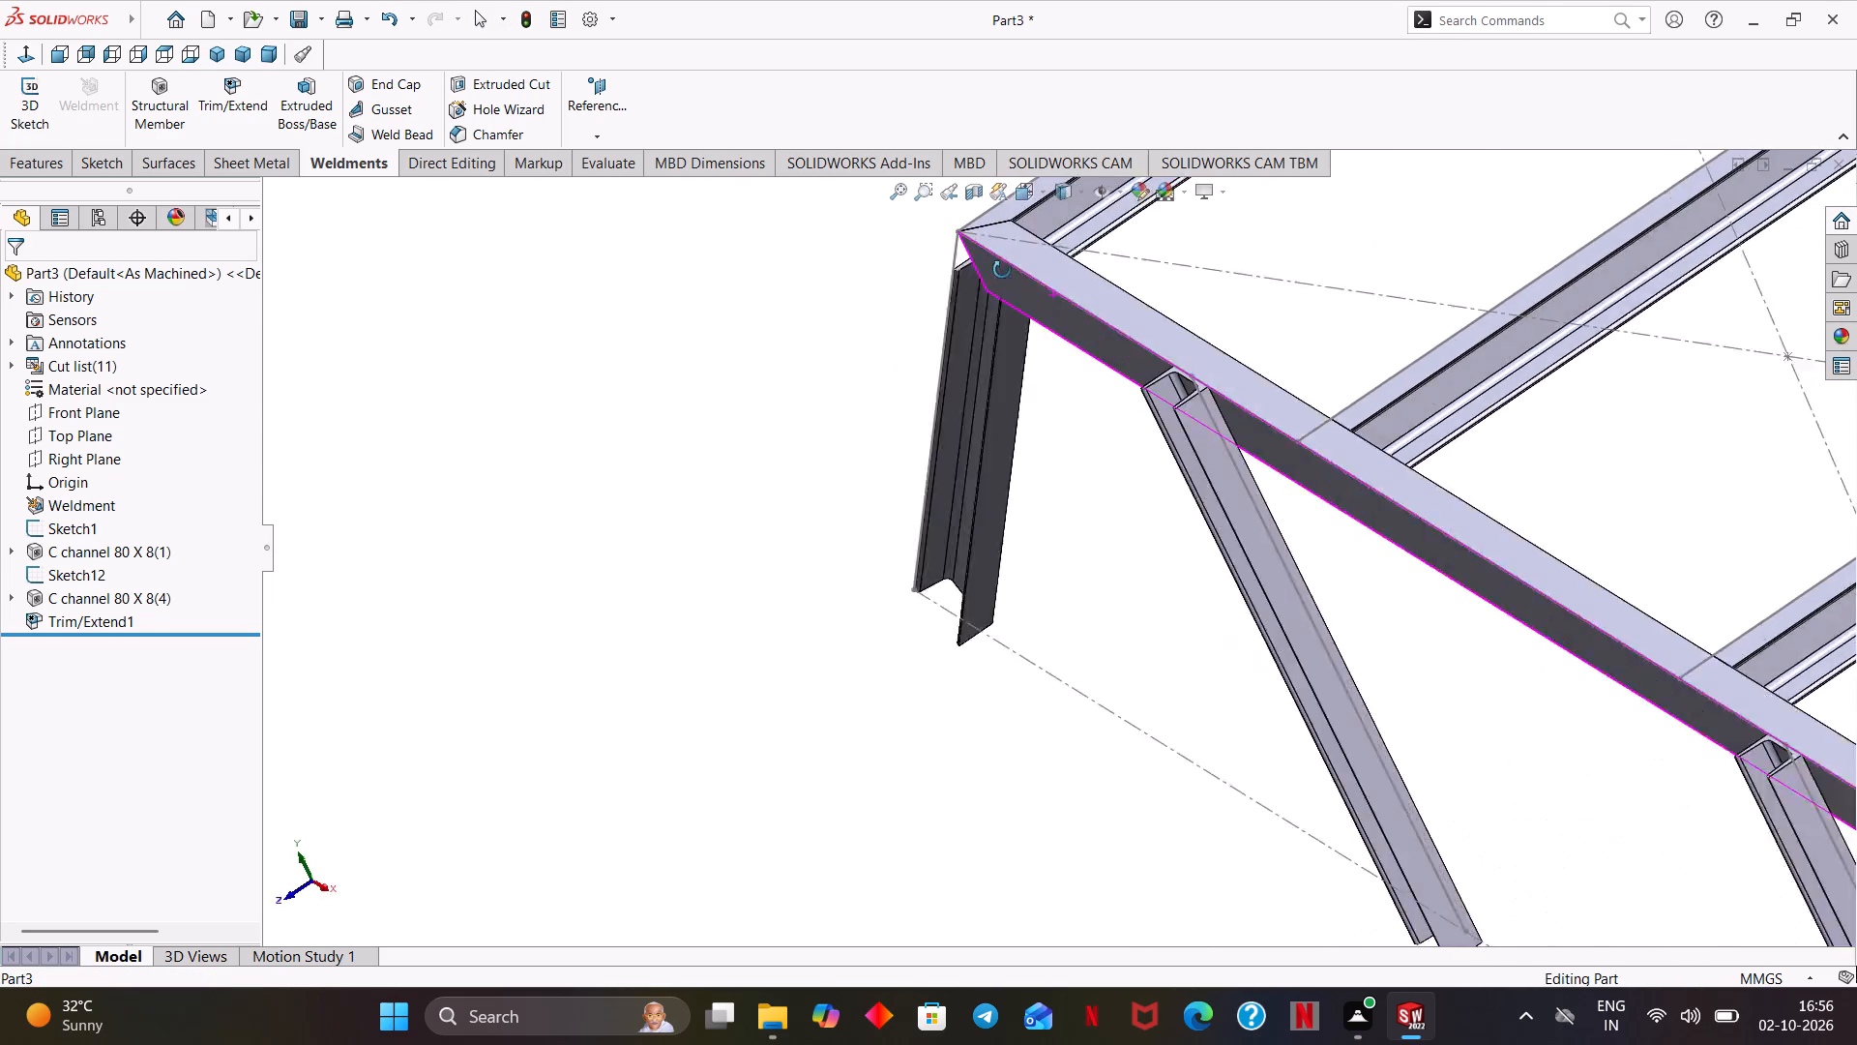
middle_drag(1002, 270, 1054, 240)
scroll(1053, 344, up, 2)
scroll(968, 431, up, 1)
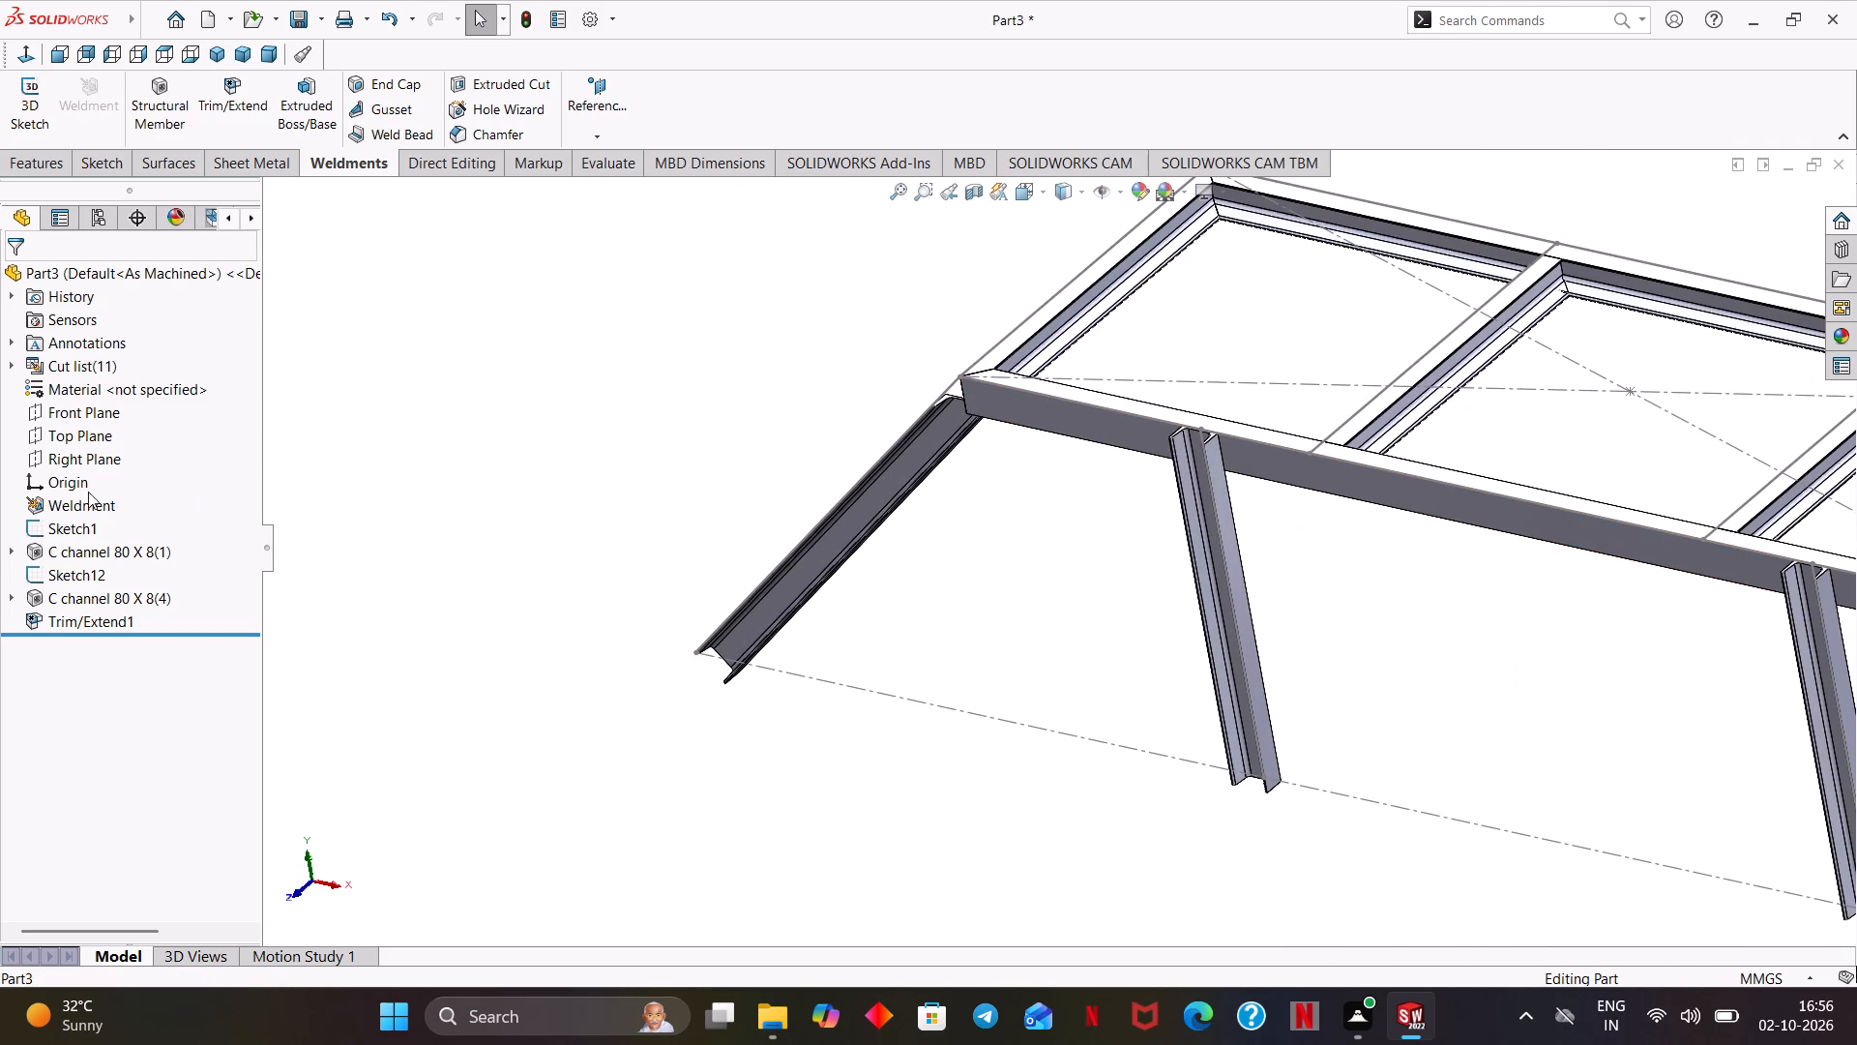
click(56, 408)
scroll(482, 401, up, 2)
scroll(604, 451, up, 2)
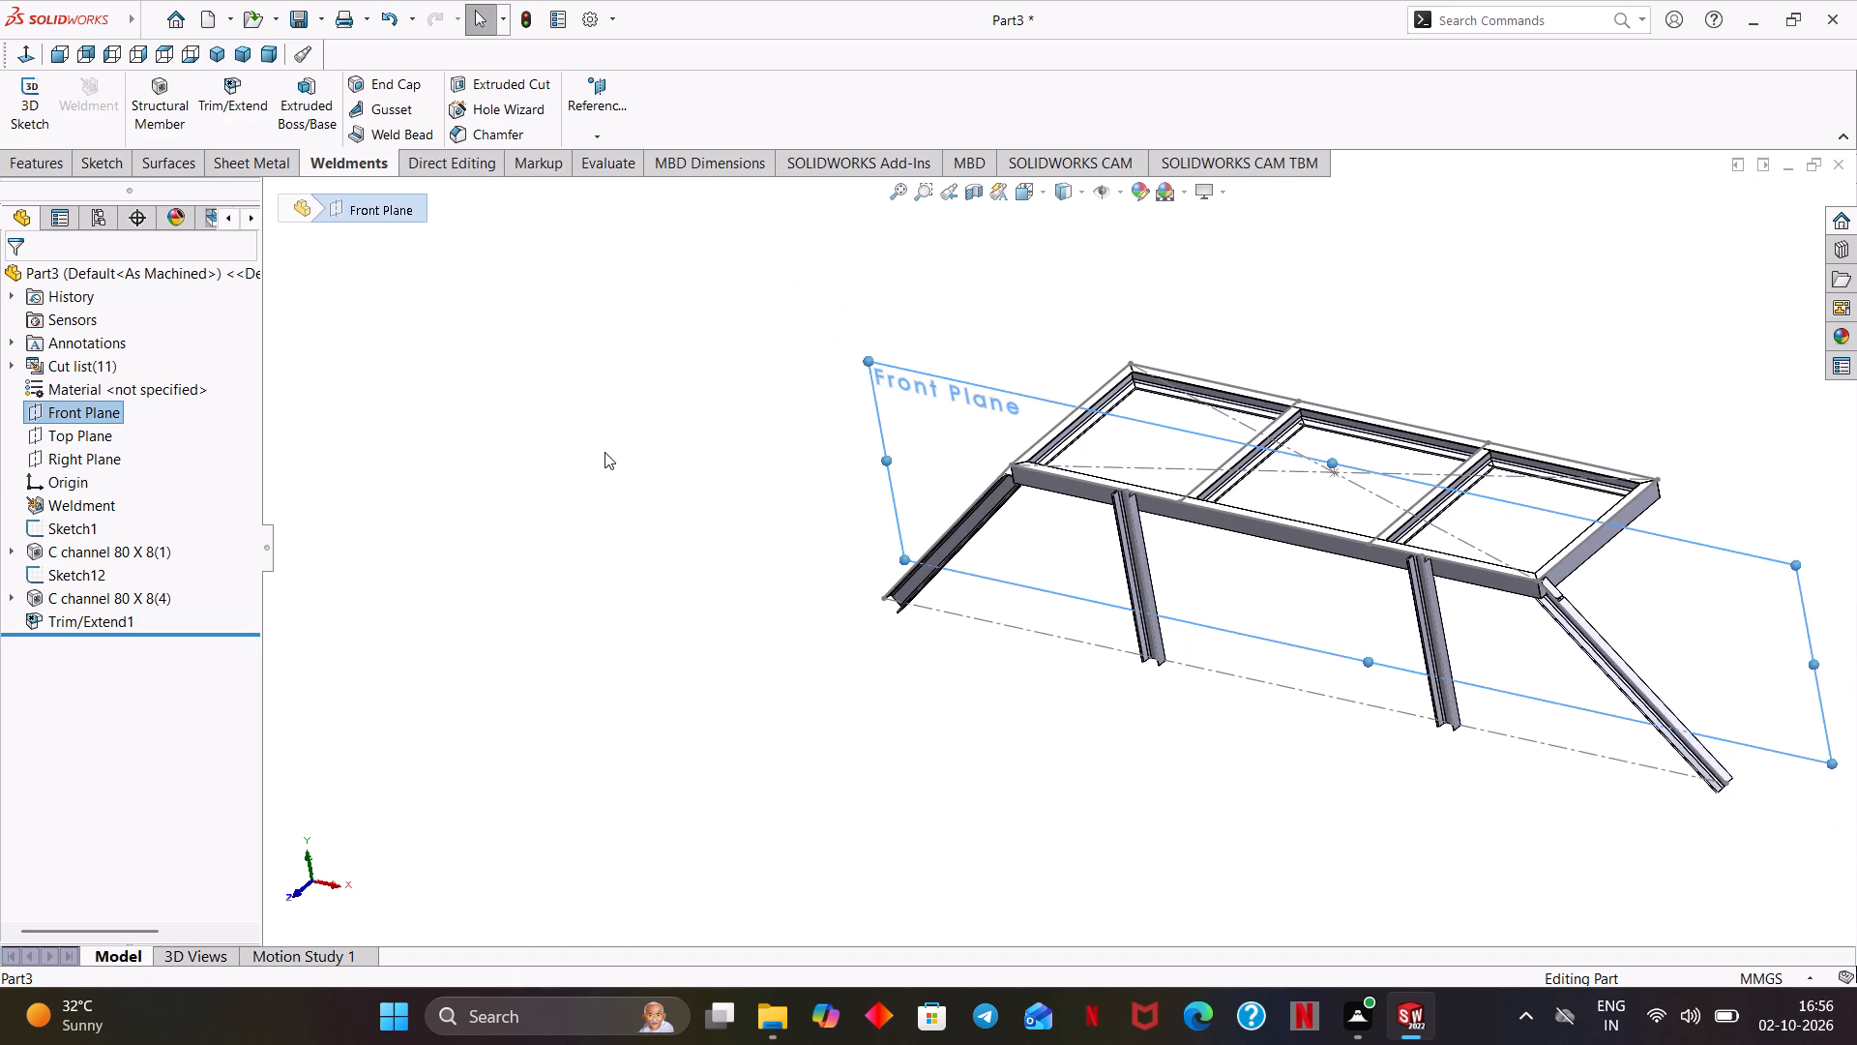
ctrl+middle_drag(653, 461, 560, 510)
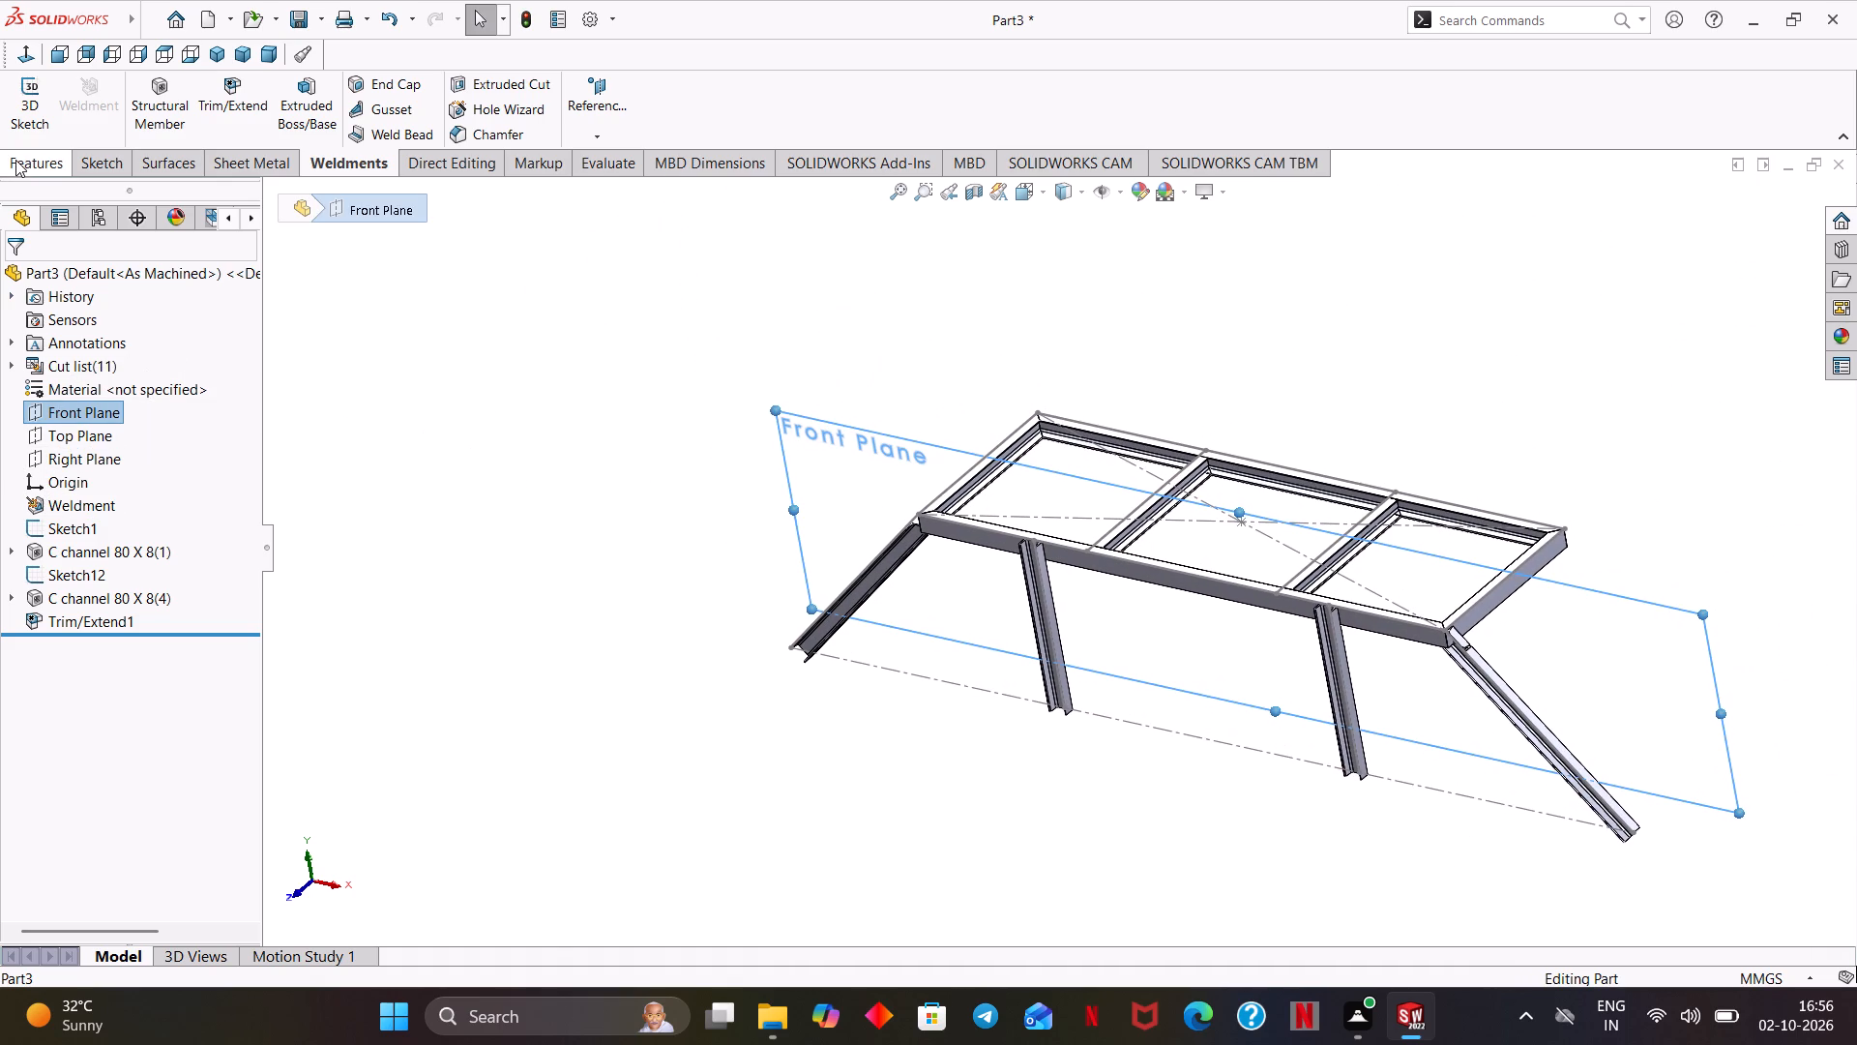
click(15, 160)
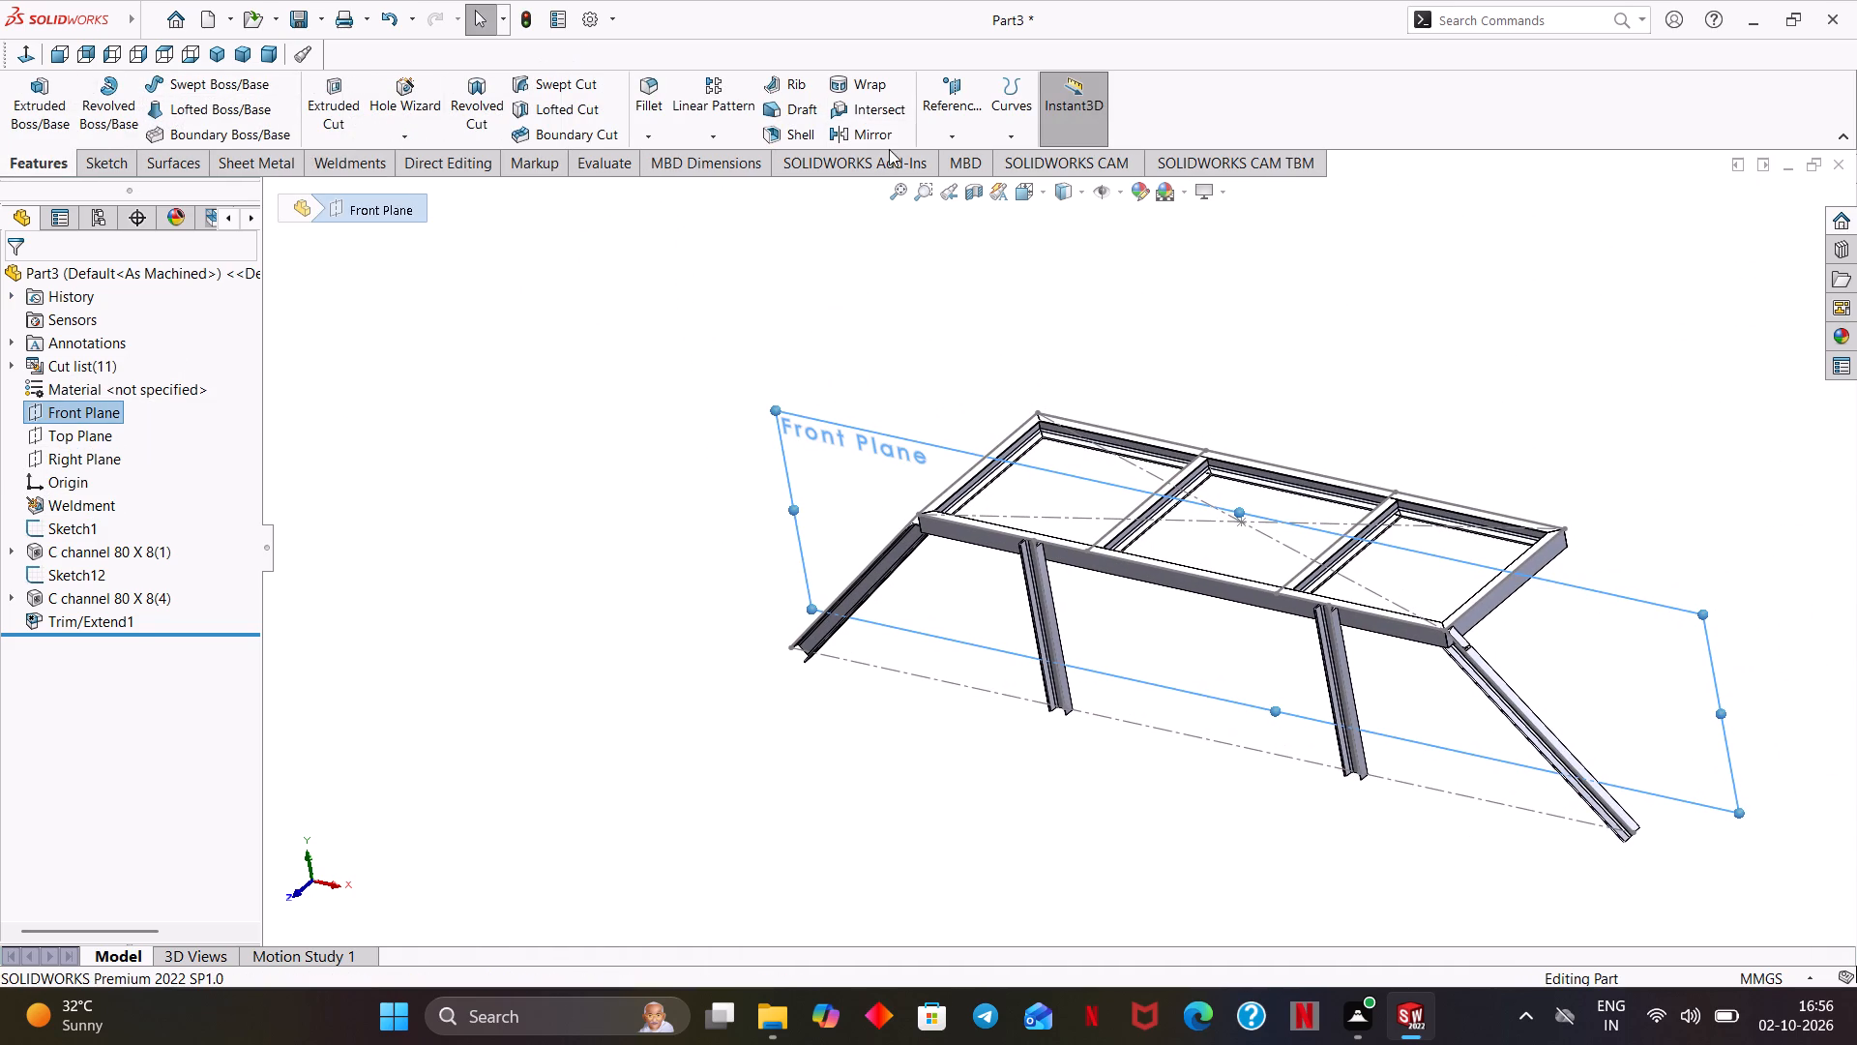
click(887, 139)
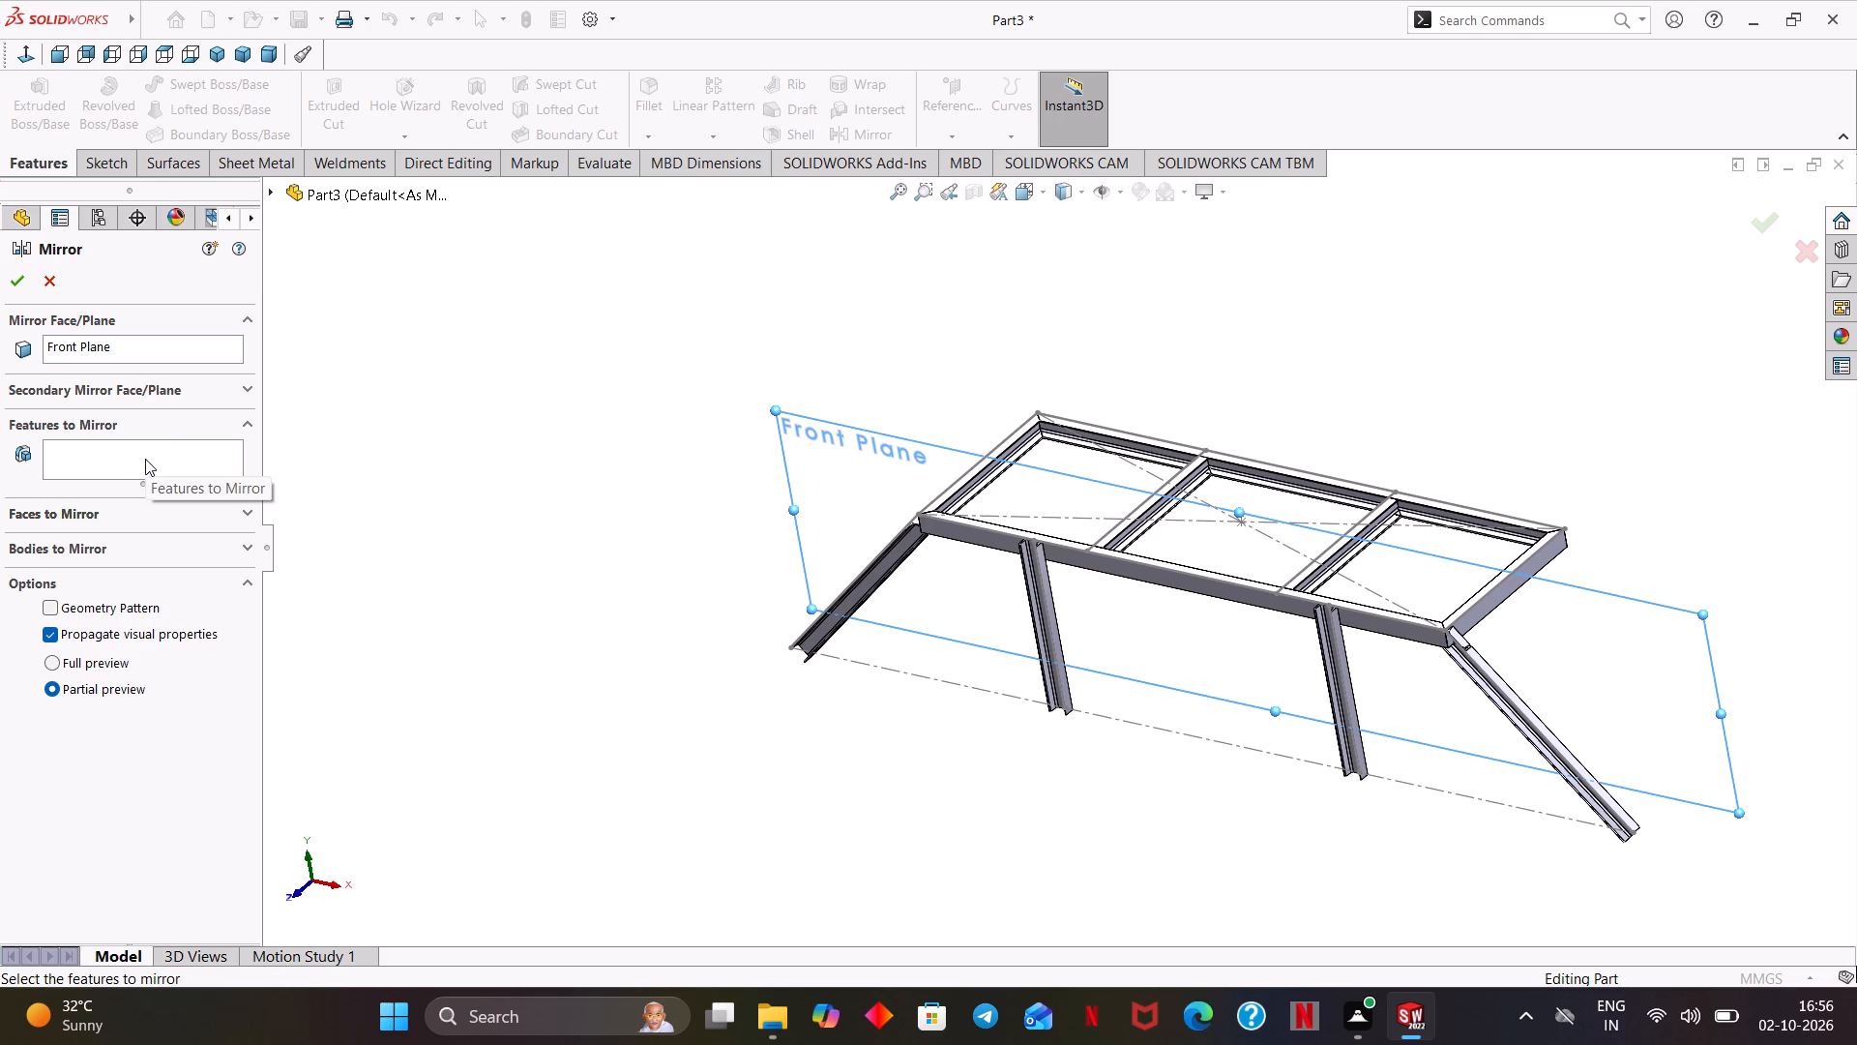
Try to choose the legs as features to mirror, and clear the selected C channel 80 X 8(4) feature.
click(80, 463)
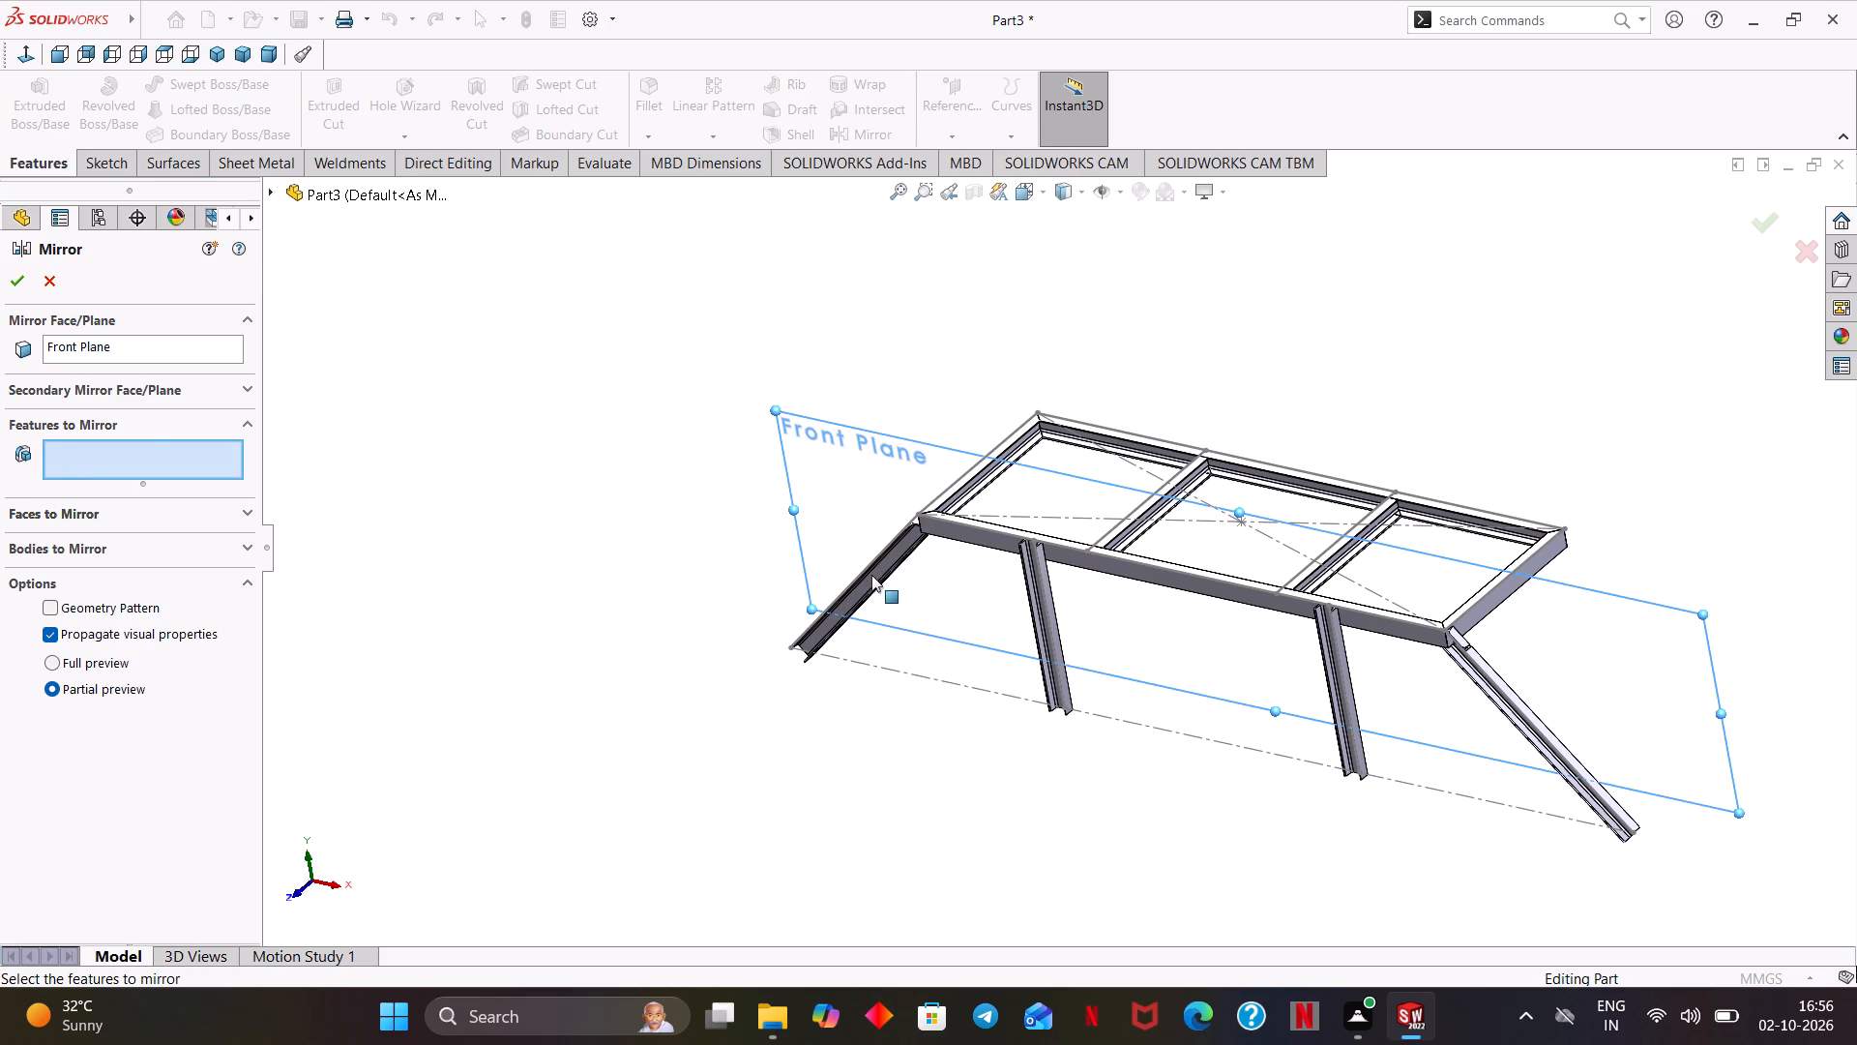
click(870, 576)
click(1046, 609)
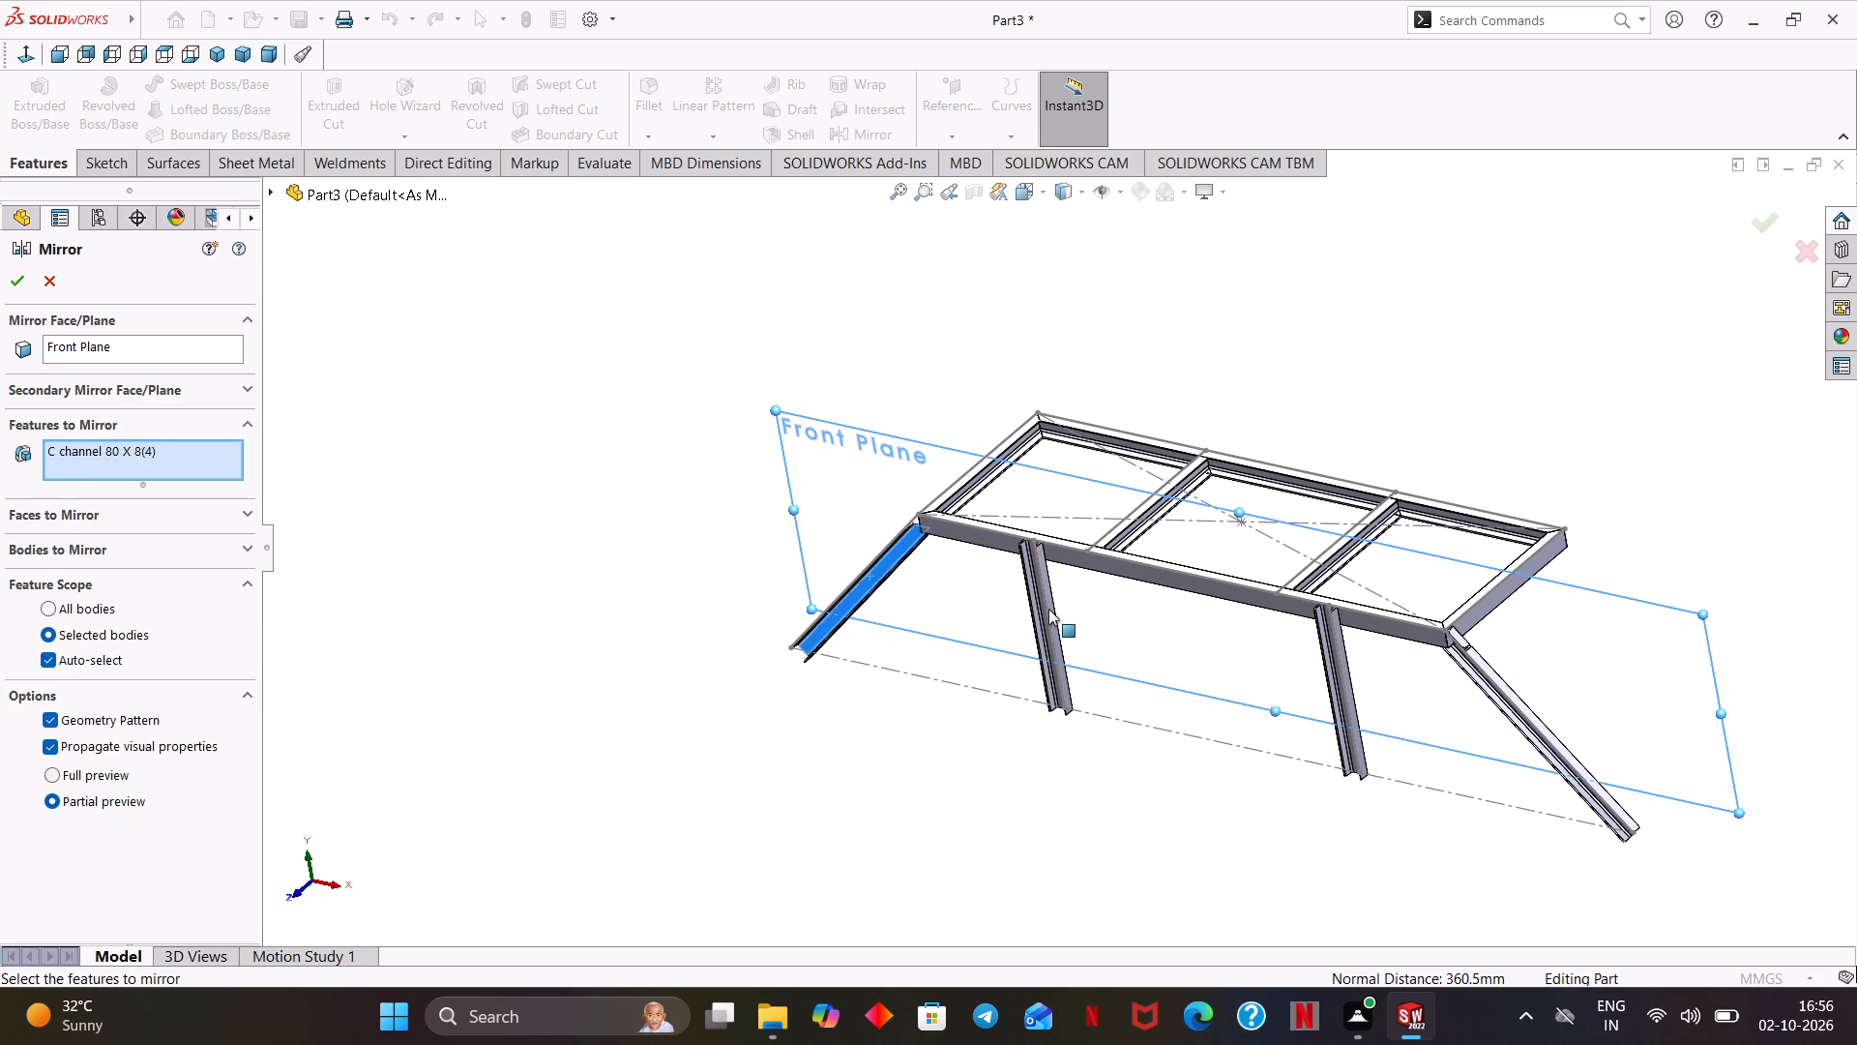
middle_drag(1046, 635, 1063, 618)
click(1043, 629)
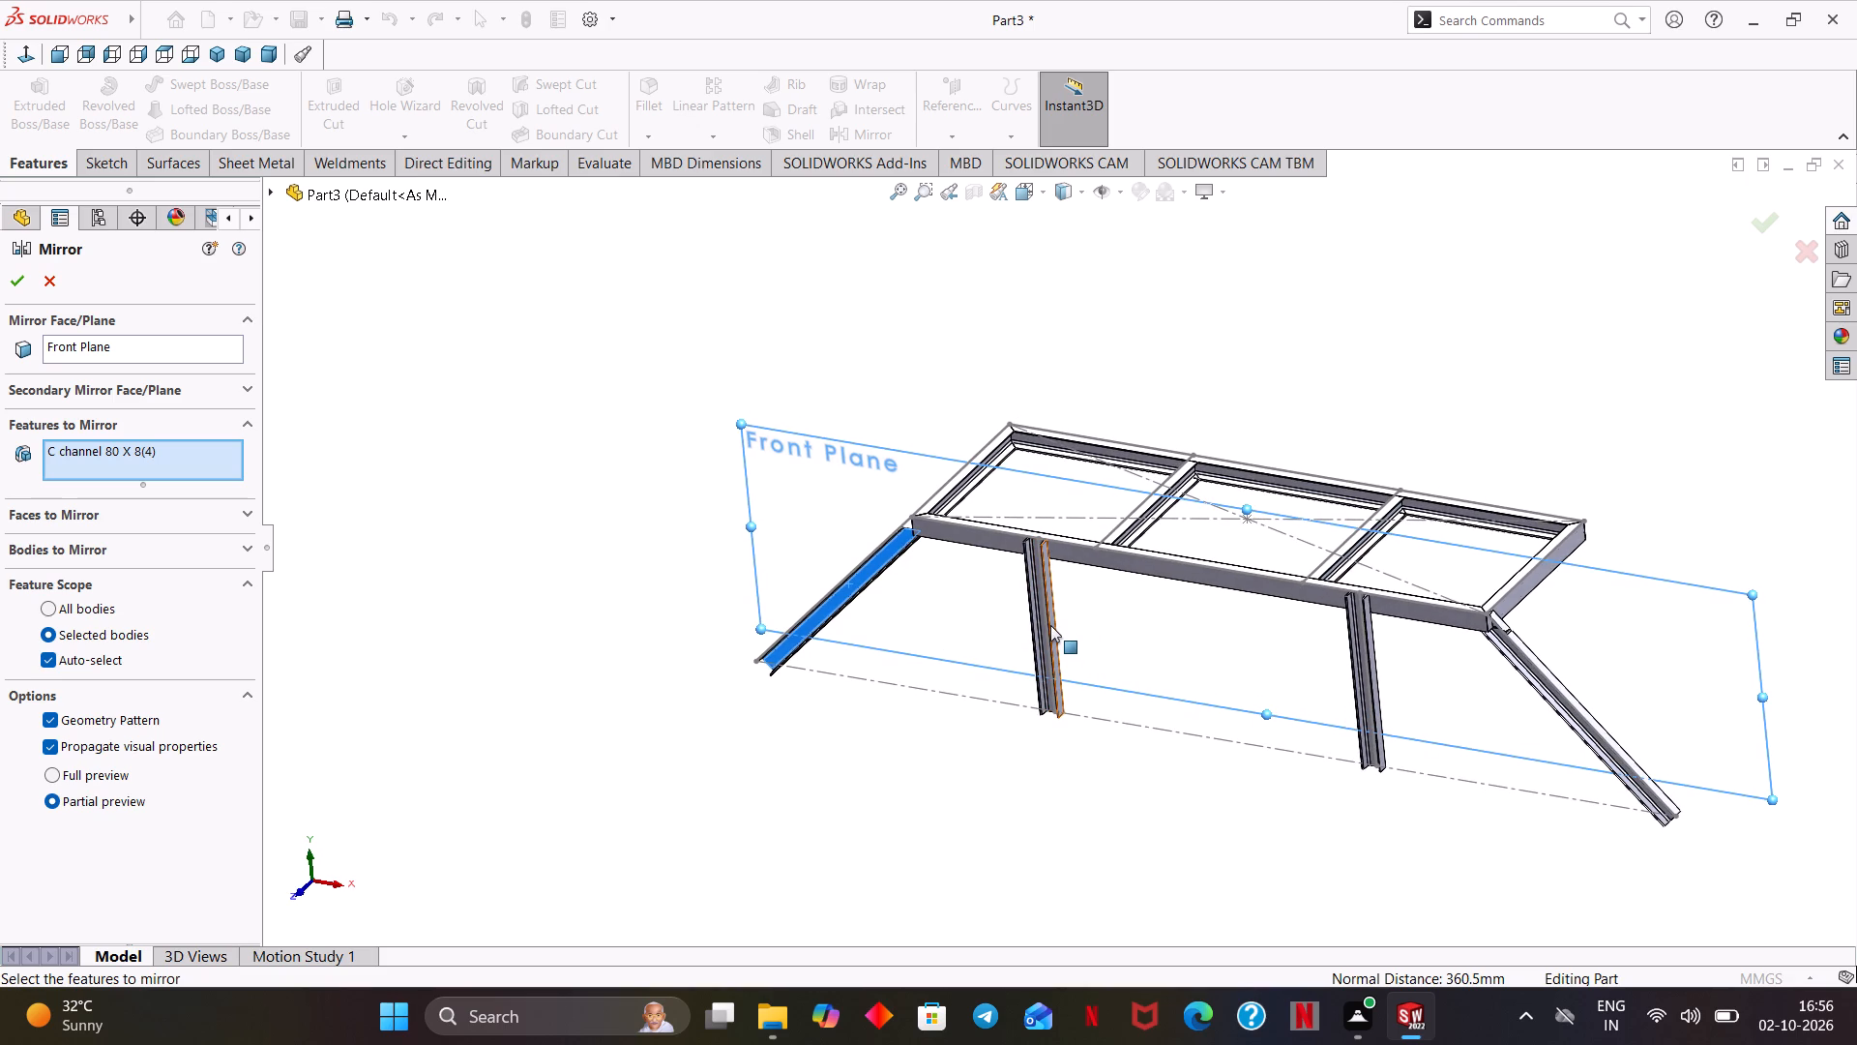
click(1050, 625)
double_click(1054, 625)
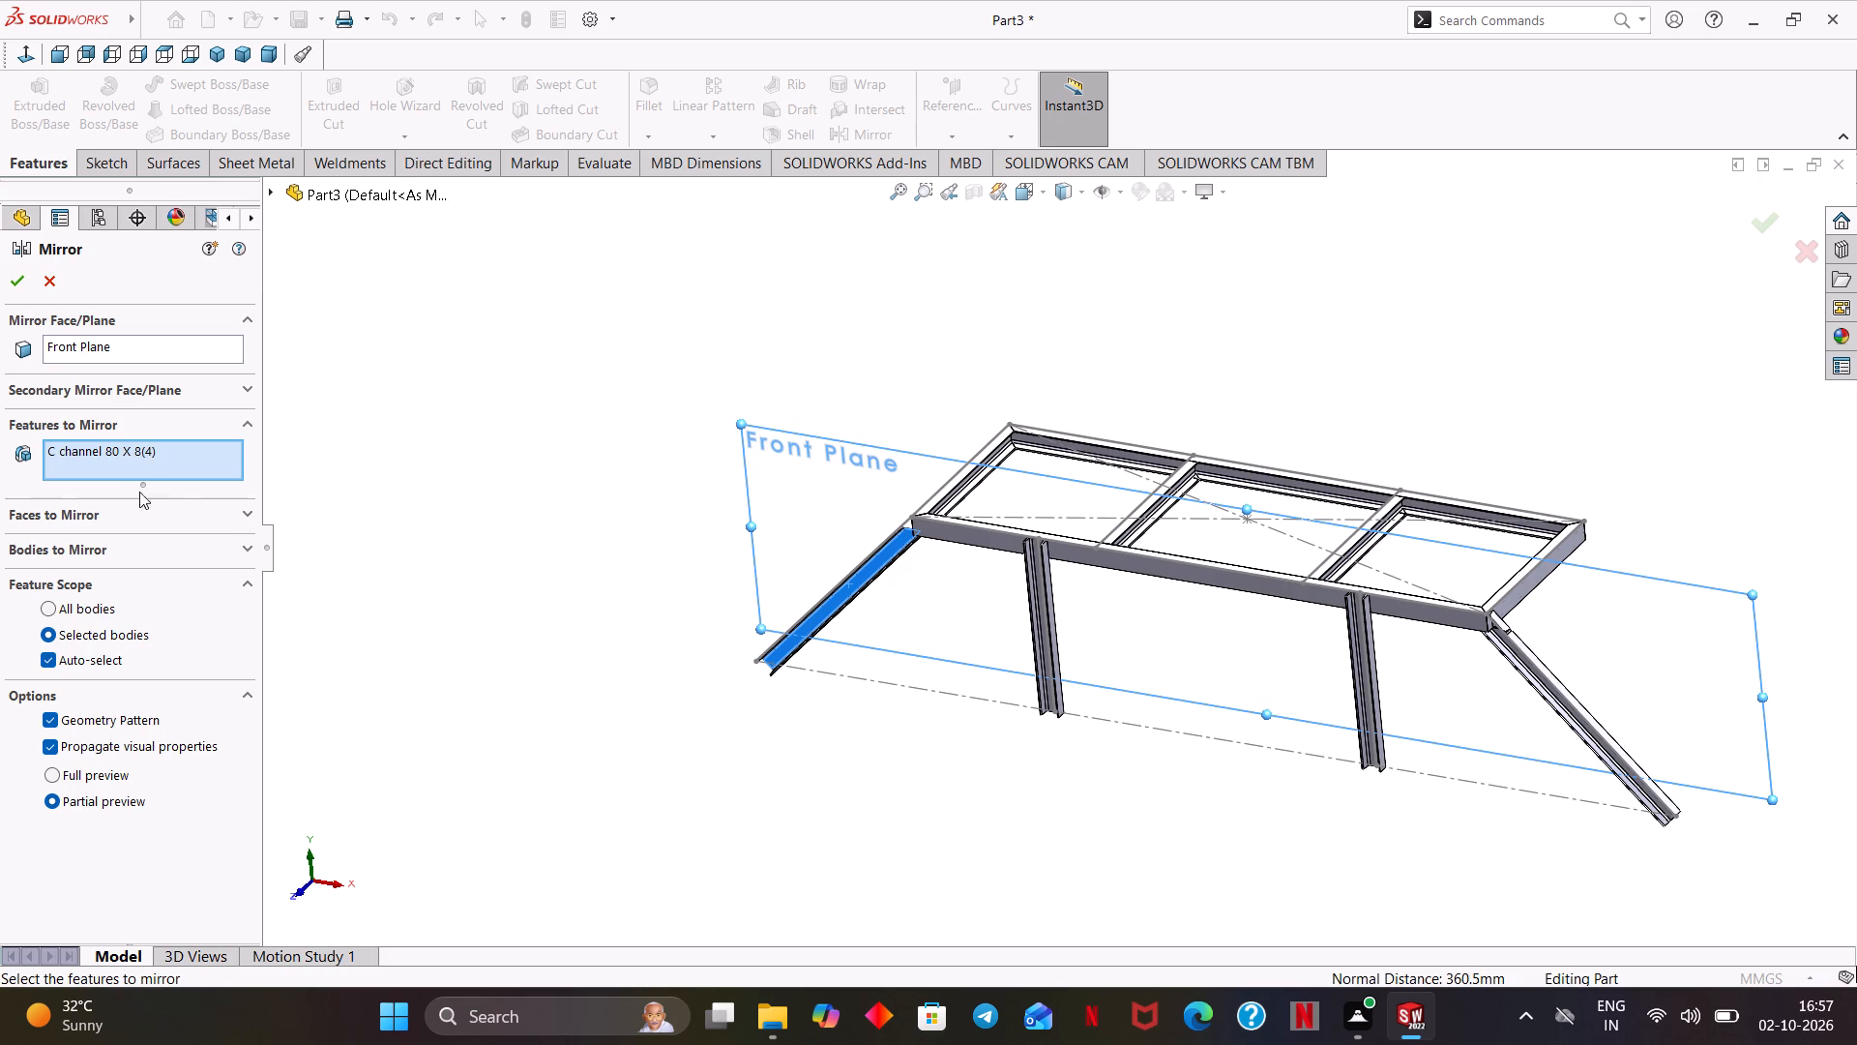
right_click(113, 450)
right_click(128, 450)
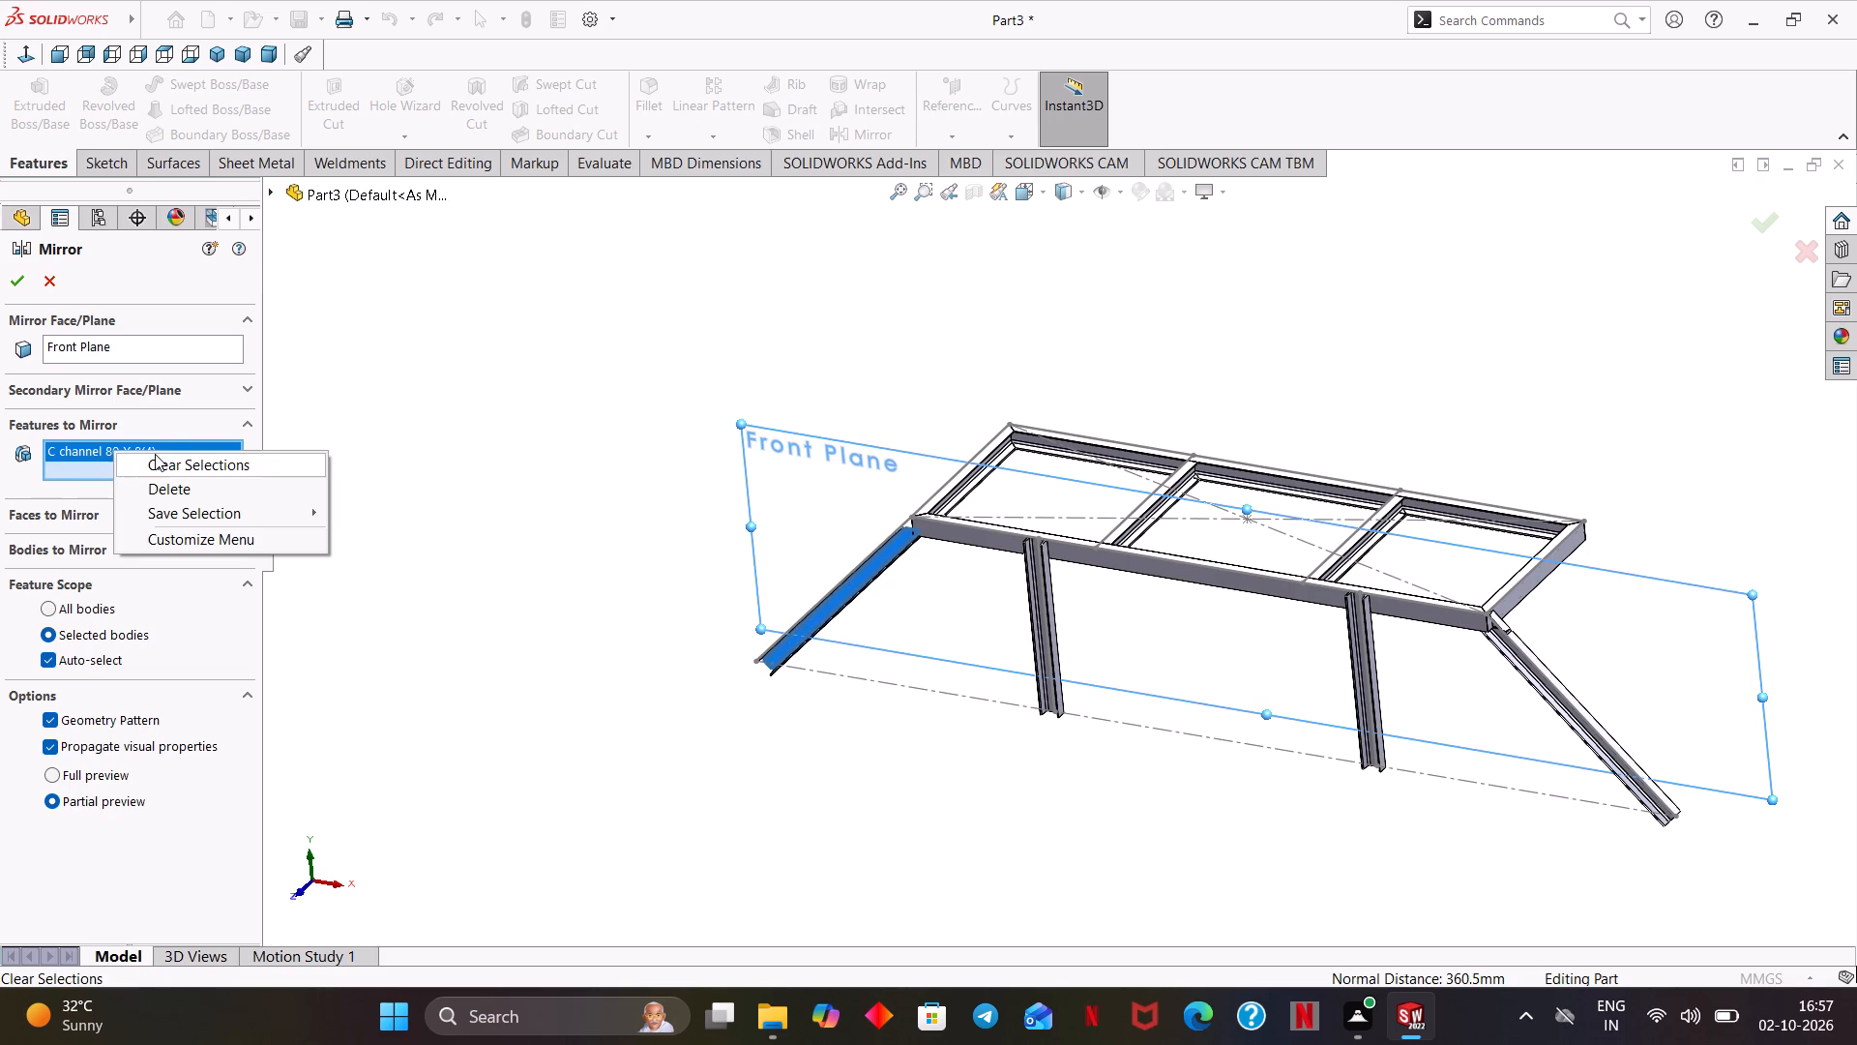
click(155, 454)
Mirror the four front leg bodies, both sloped and both vertical, across the Front Plane.
click(117, 544)
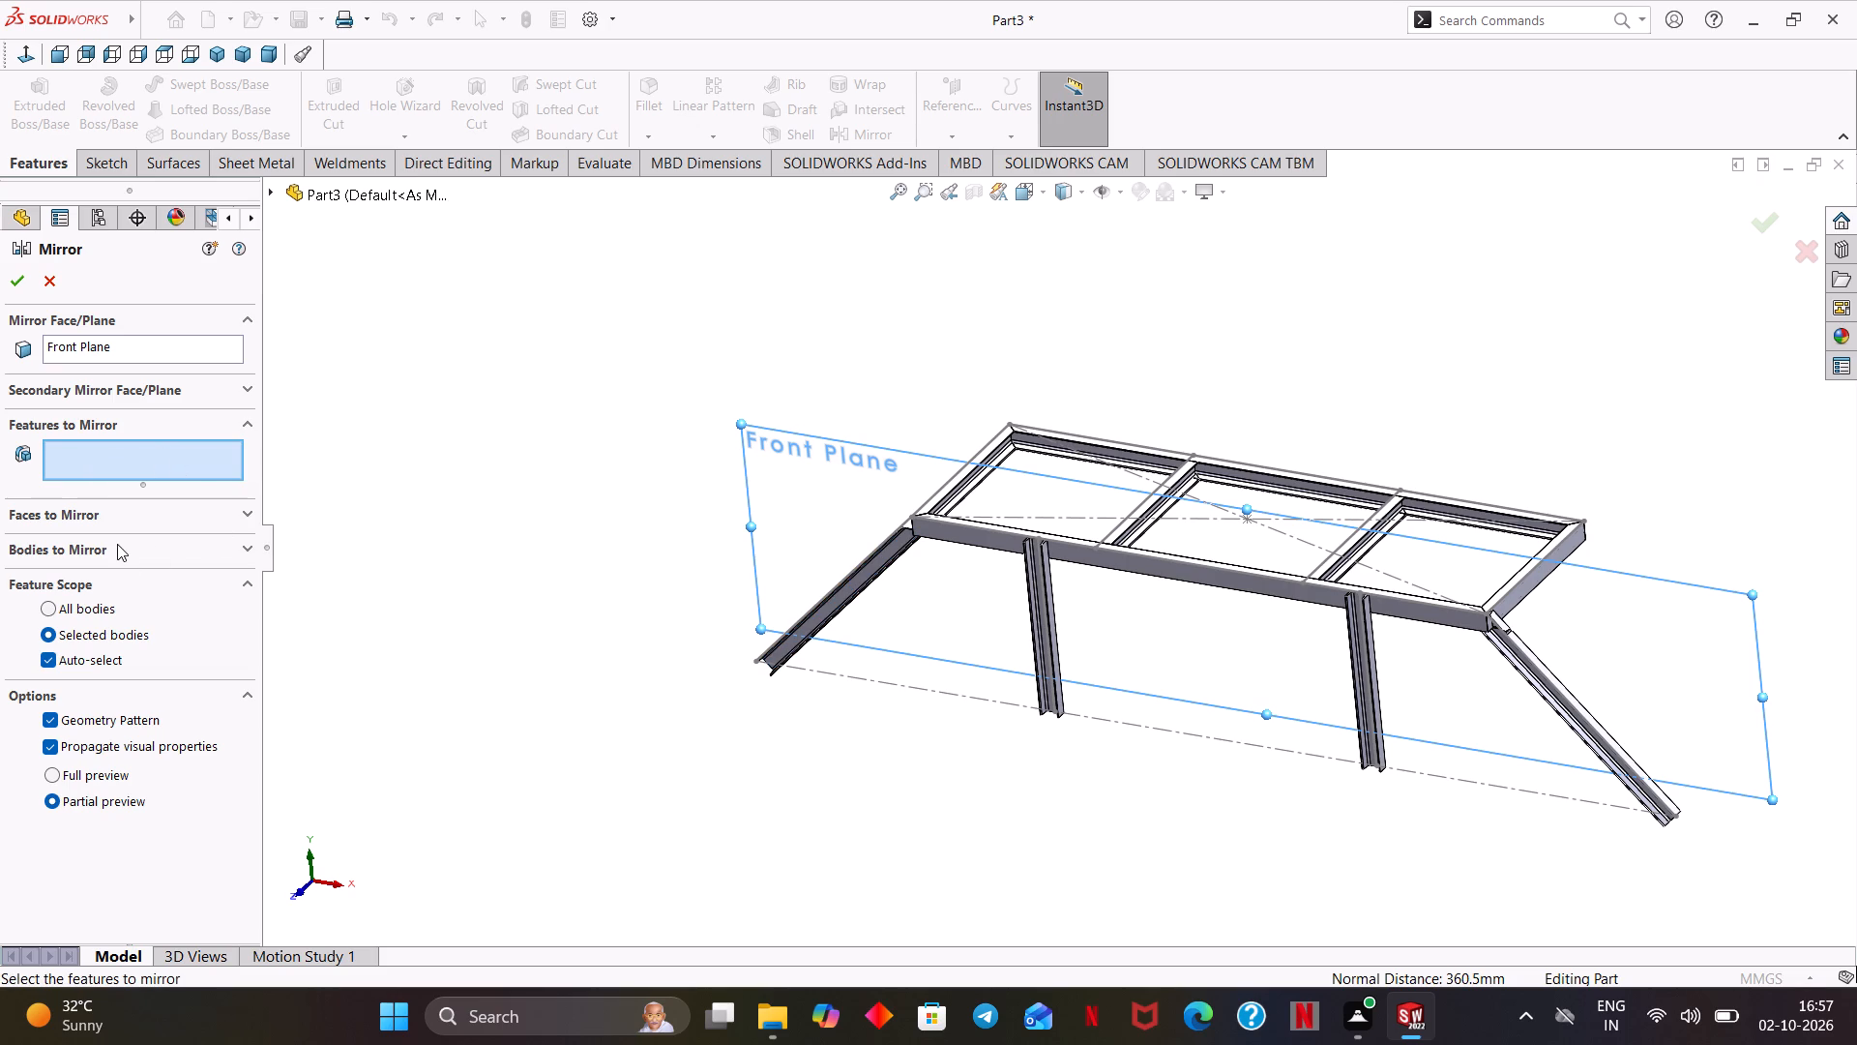
click(847, 583)
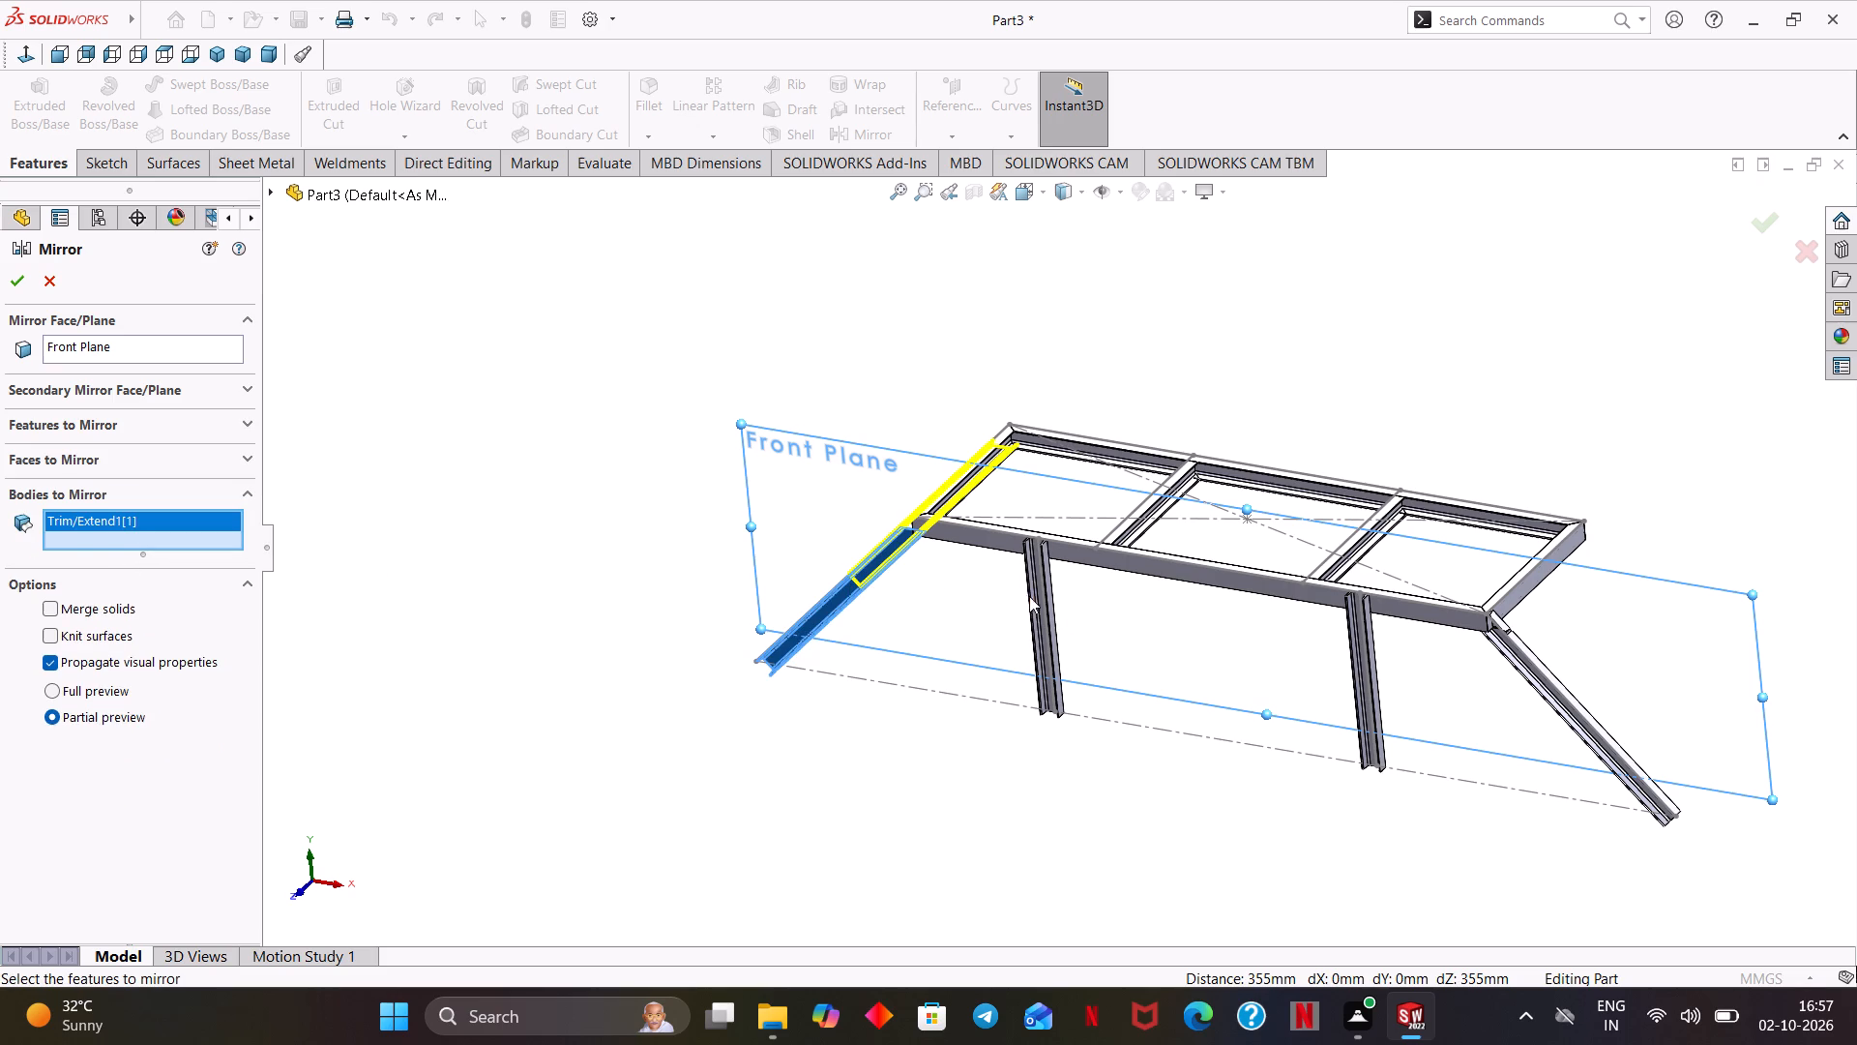
click(1043, 602)
click(1367, 686)
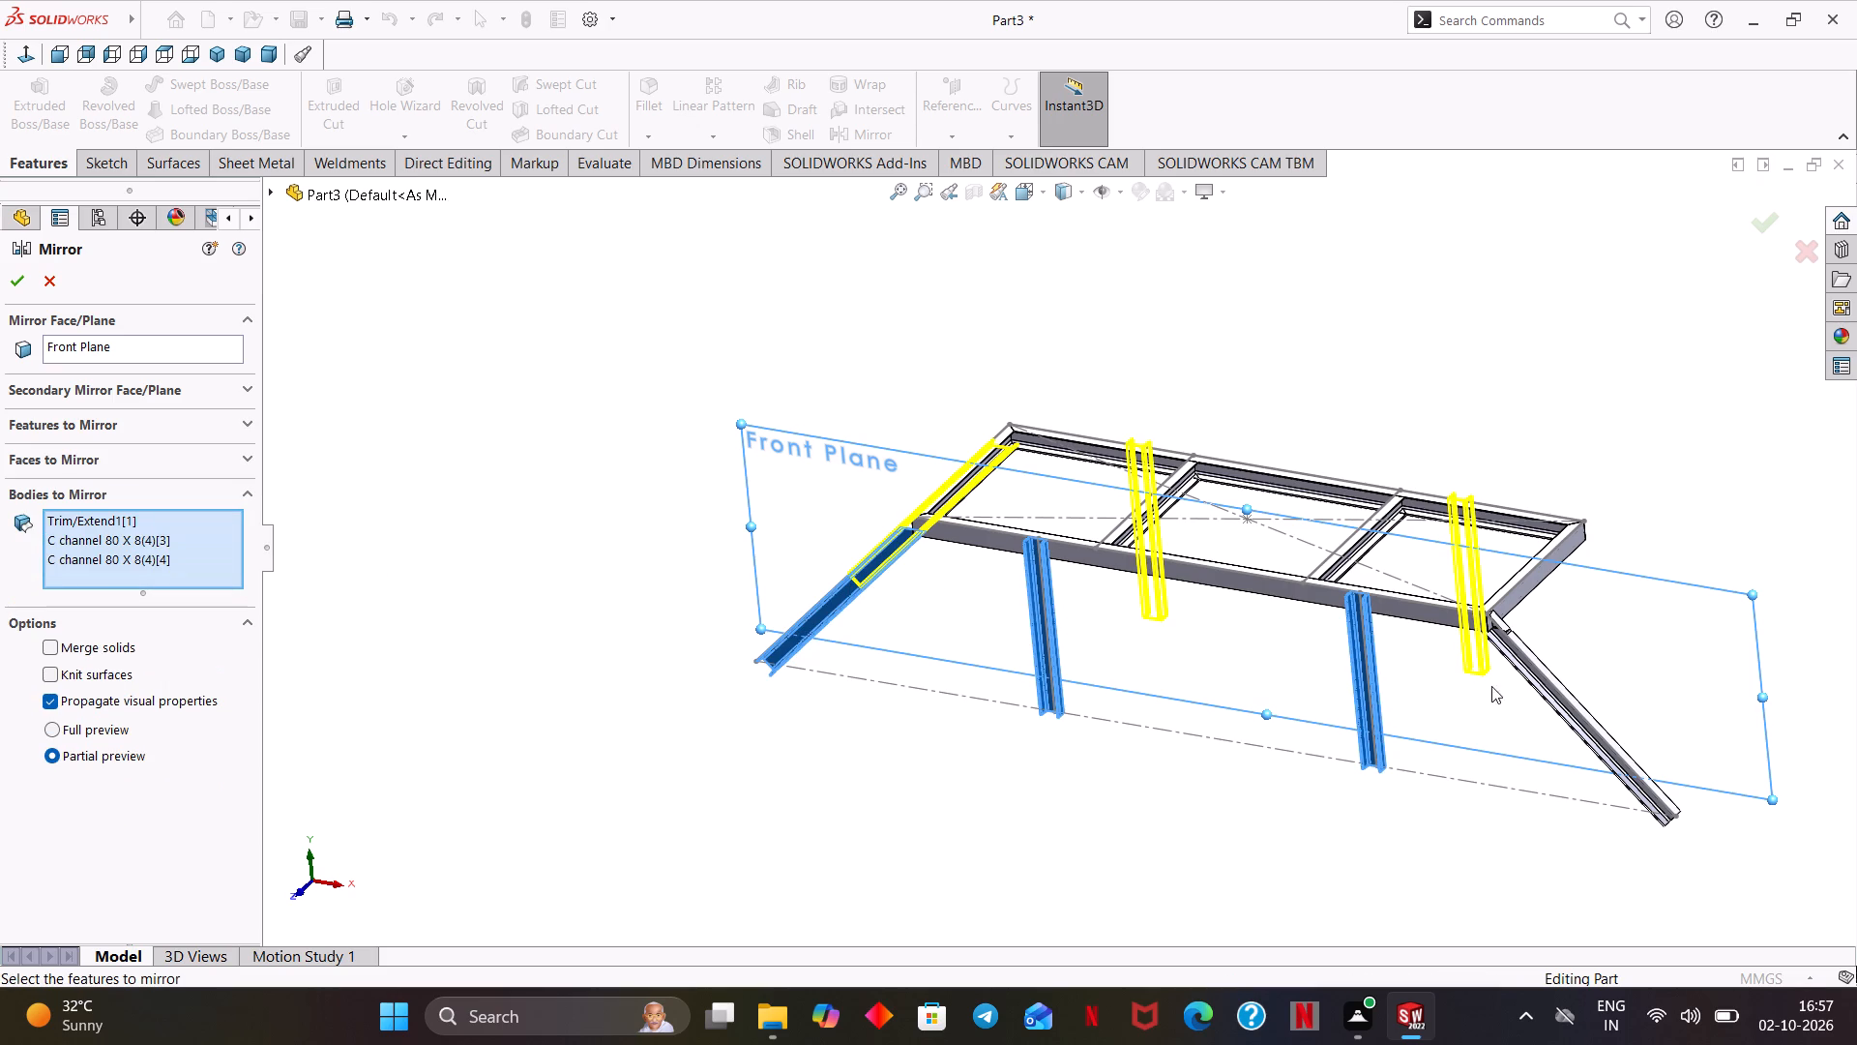
click(1540, 677)
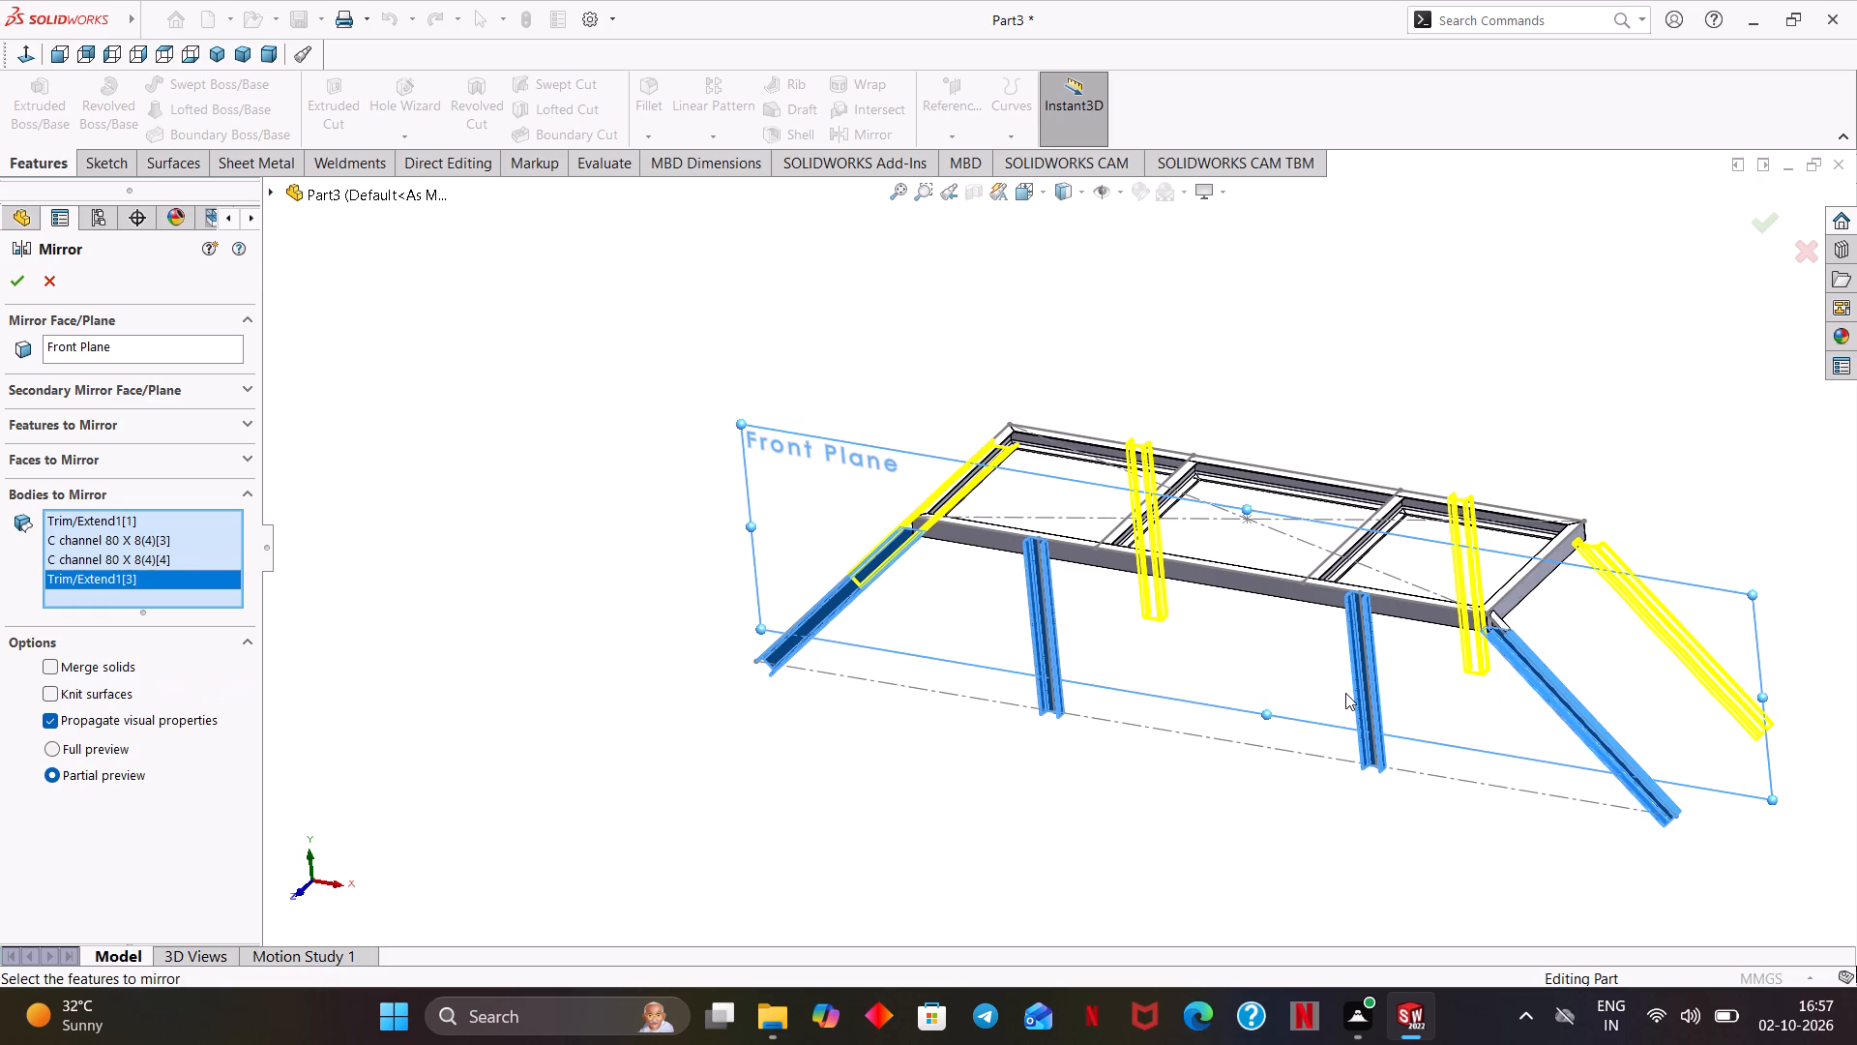
click(9, 284)
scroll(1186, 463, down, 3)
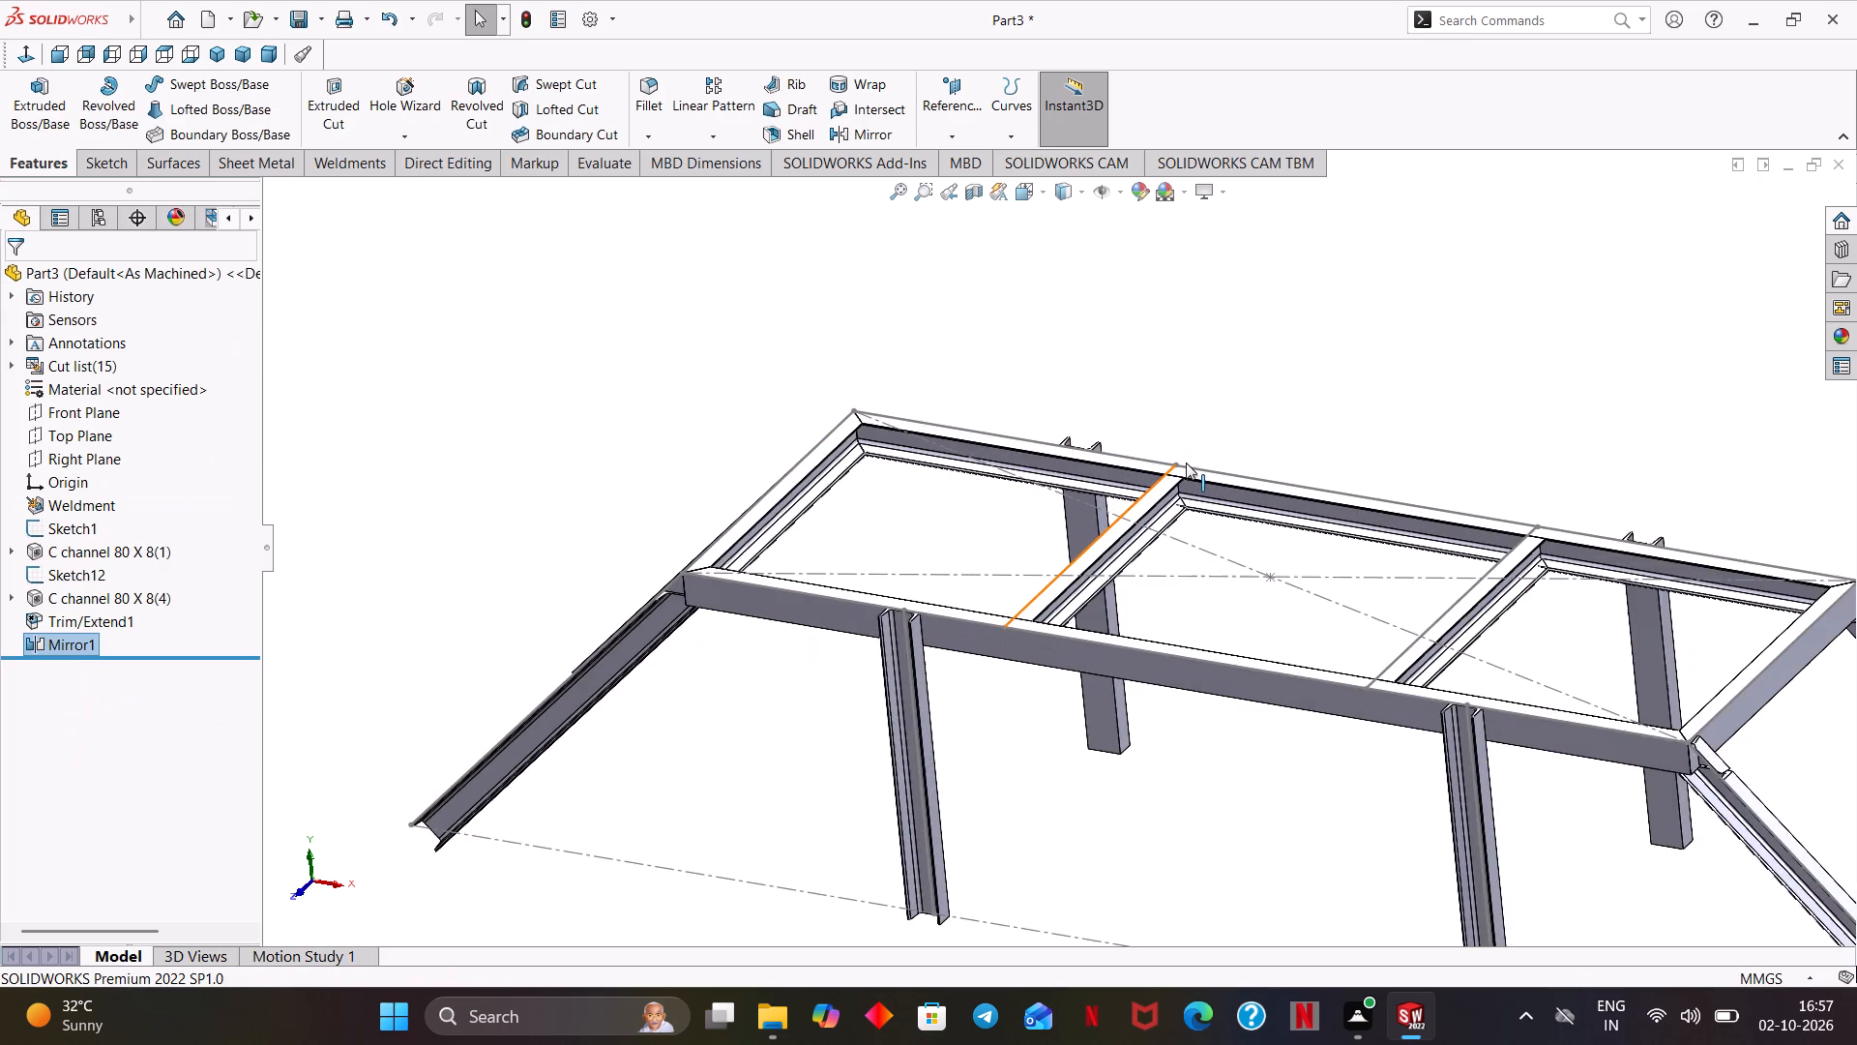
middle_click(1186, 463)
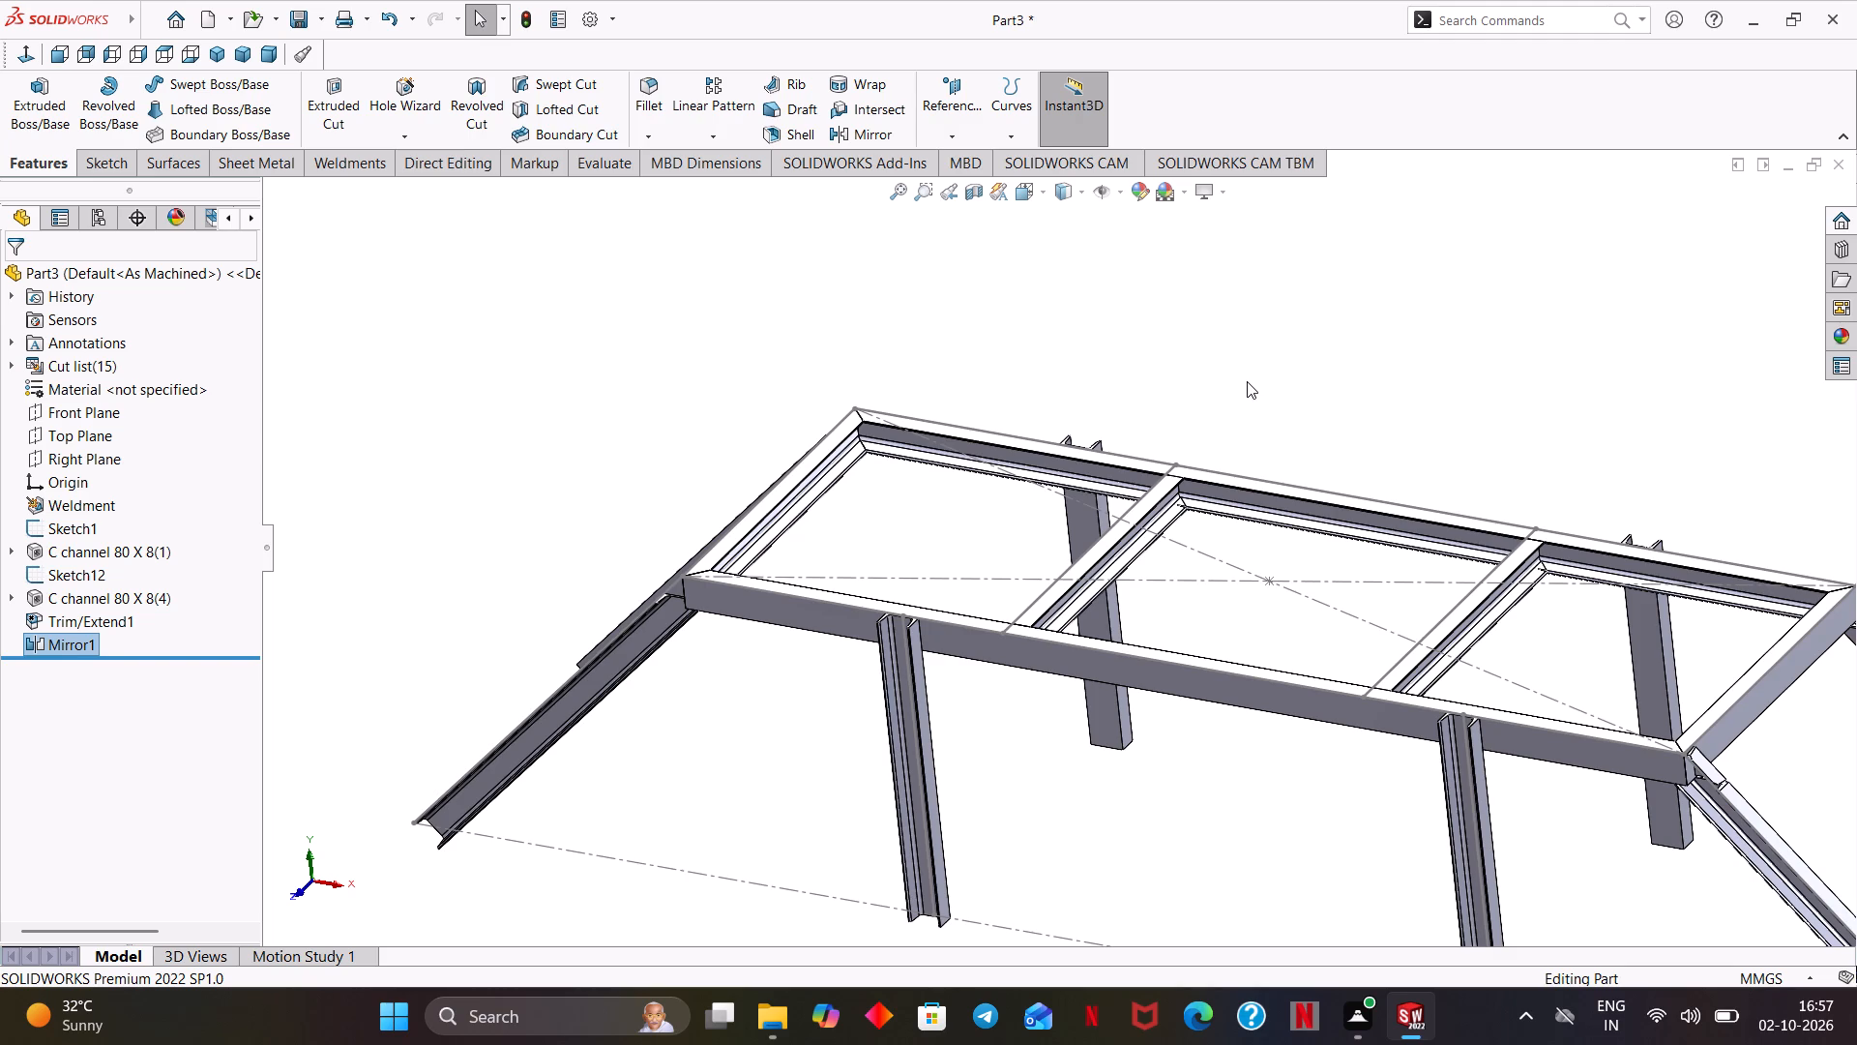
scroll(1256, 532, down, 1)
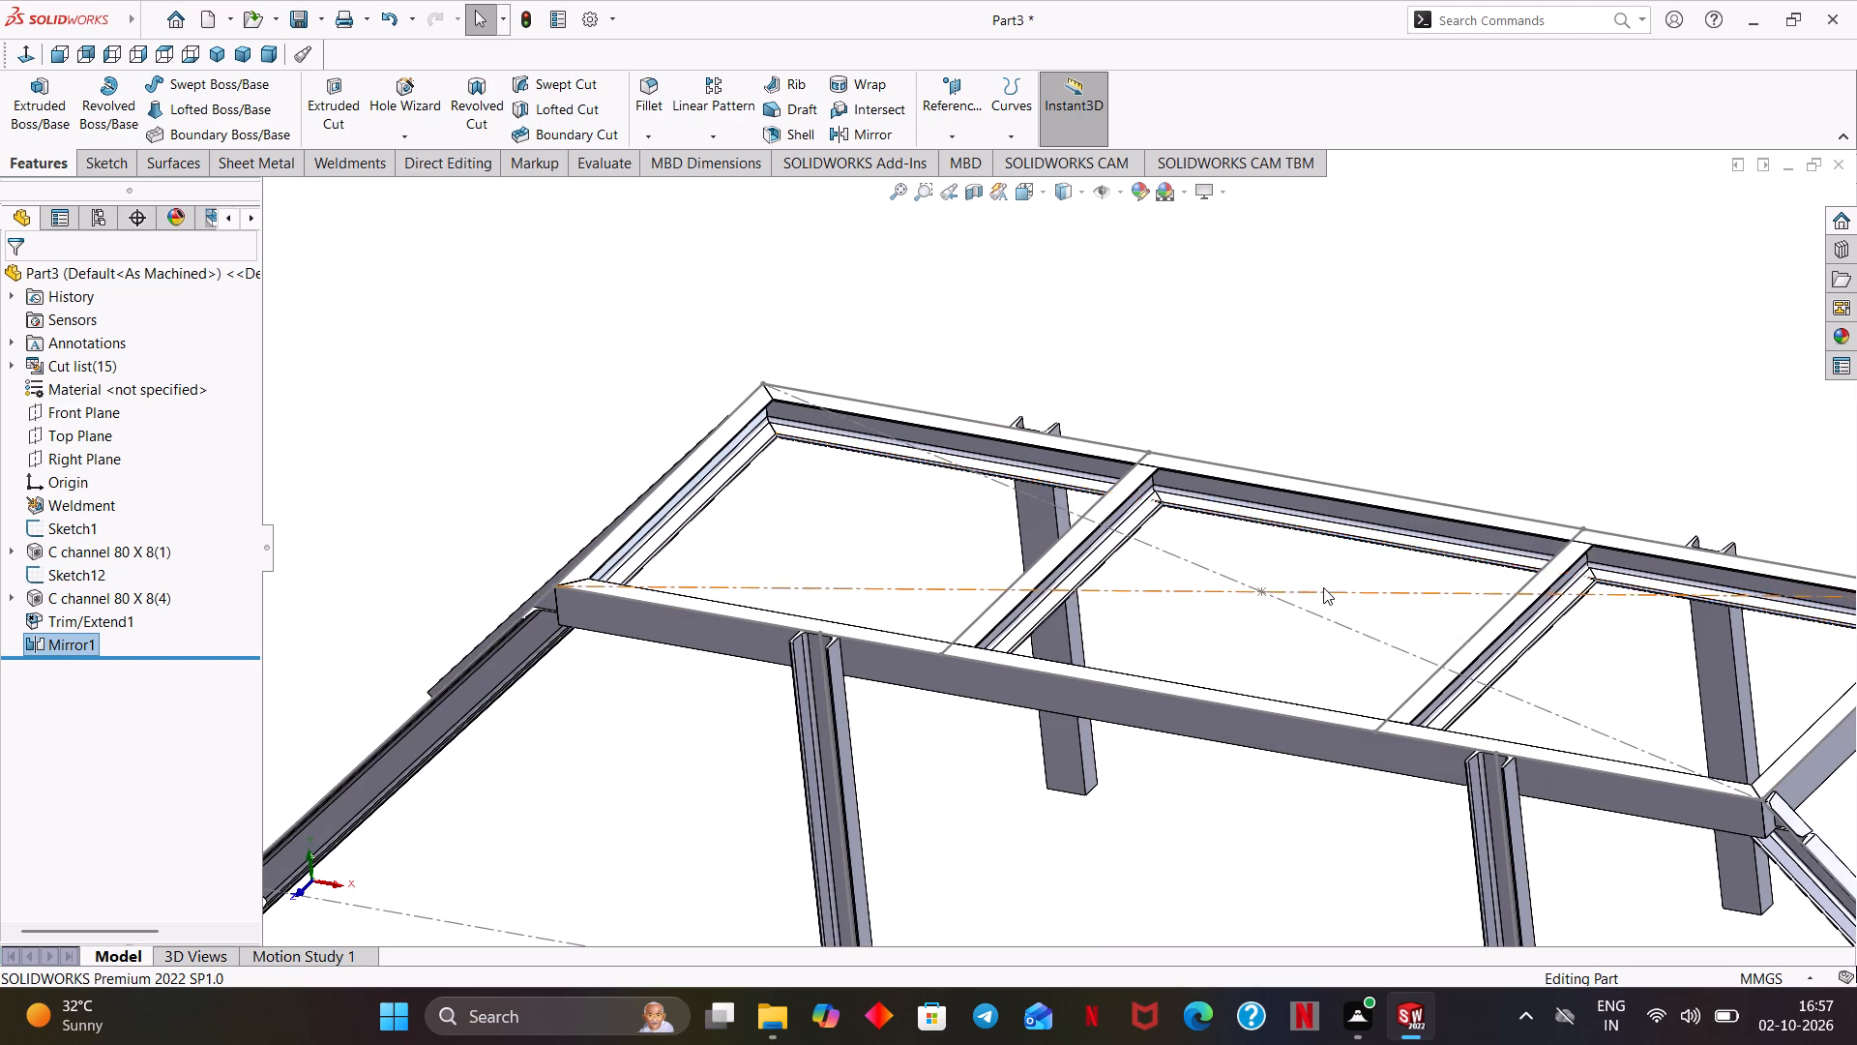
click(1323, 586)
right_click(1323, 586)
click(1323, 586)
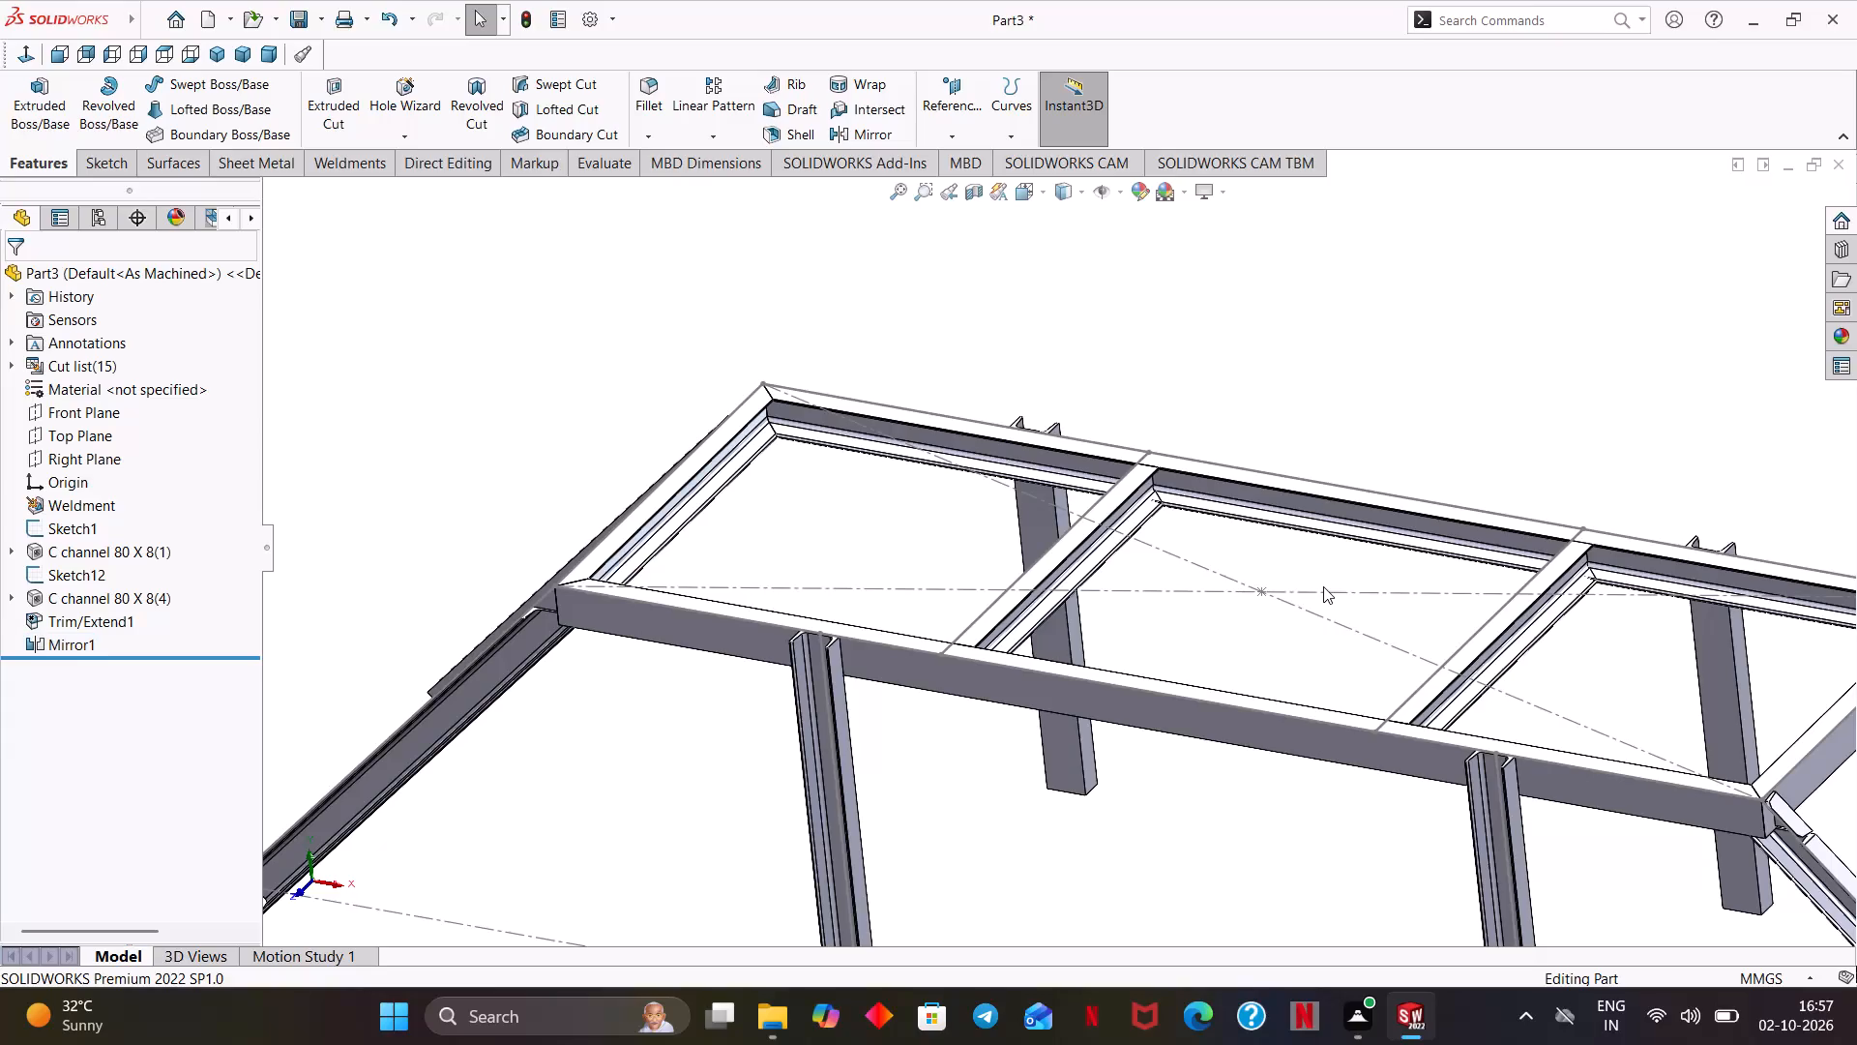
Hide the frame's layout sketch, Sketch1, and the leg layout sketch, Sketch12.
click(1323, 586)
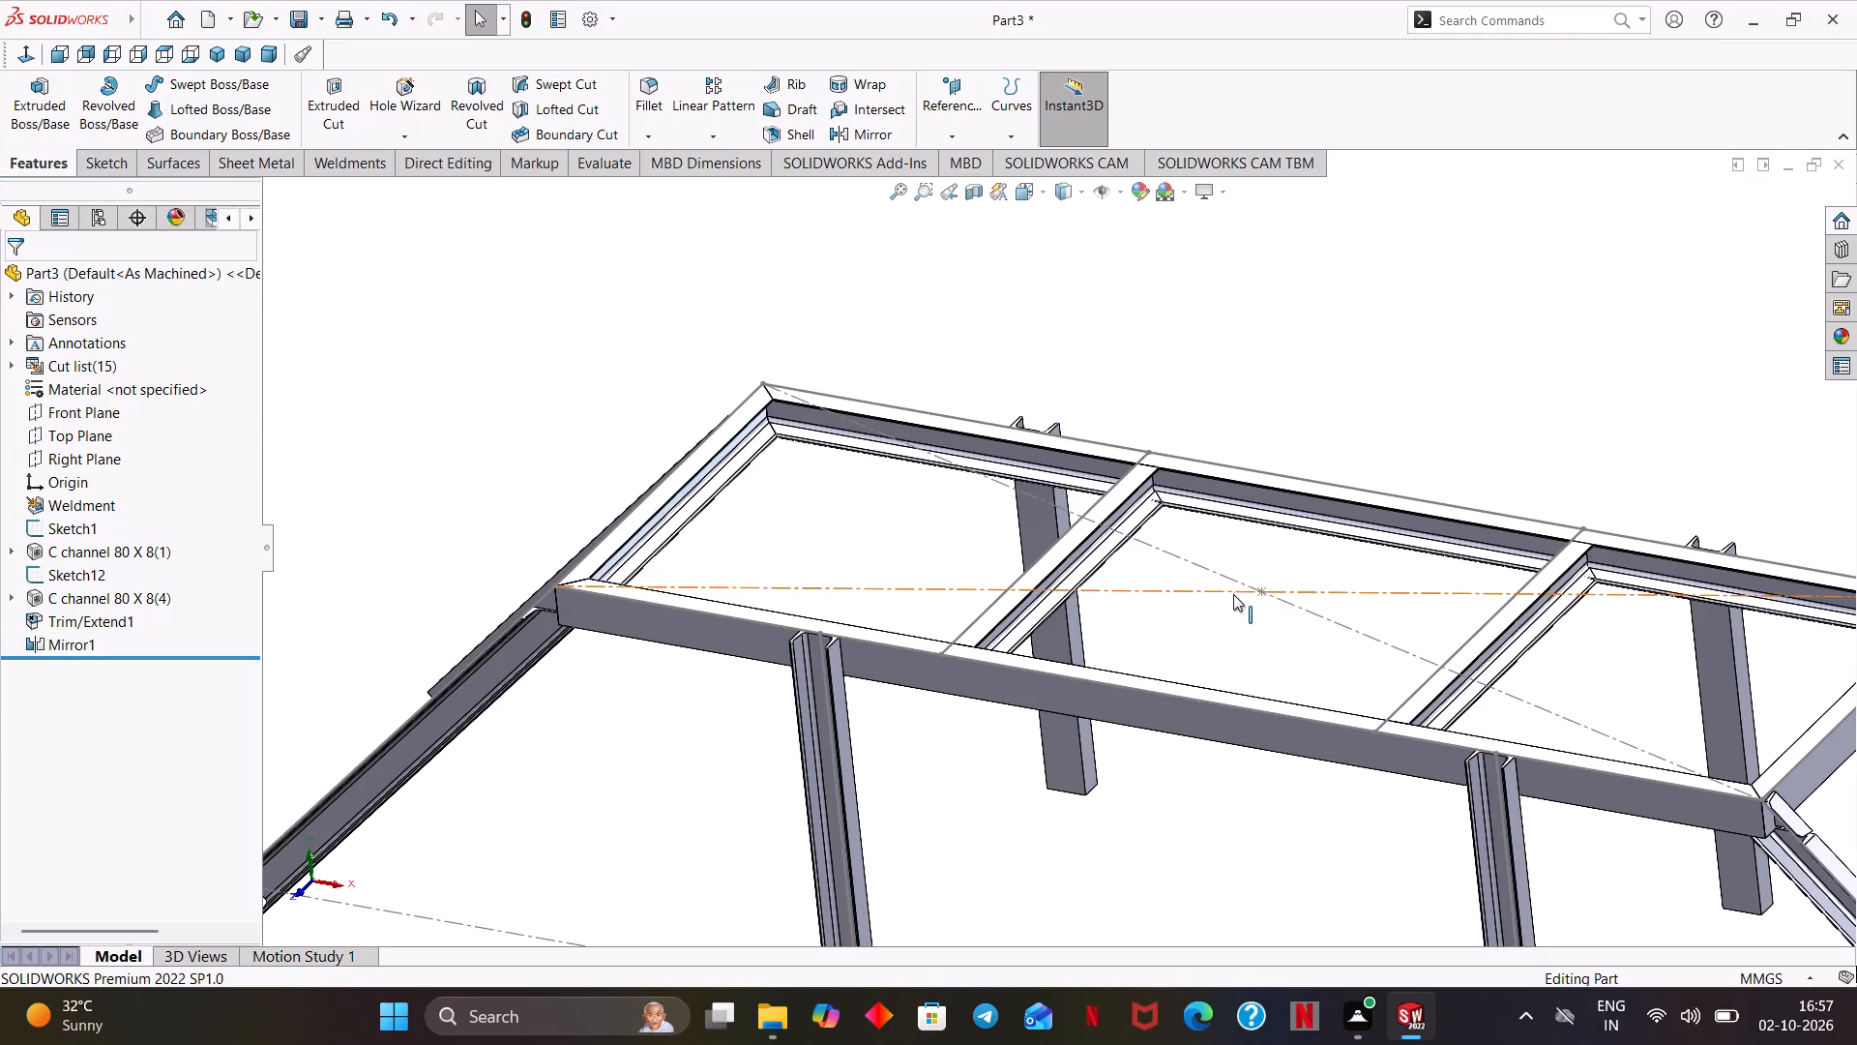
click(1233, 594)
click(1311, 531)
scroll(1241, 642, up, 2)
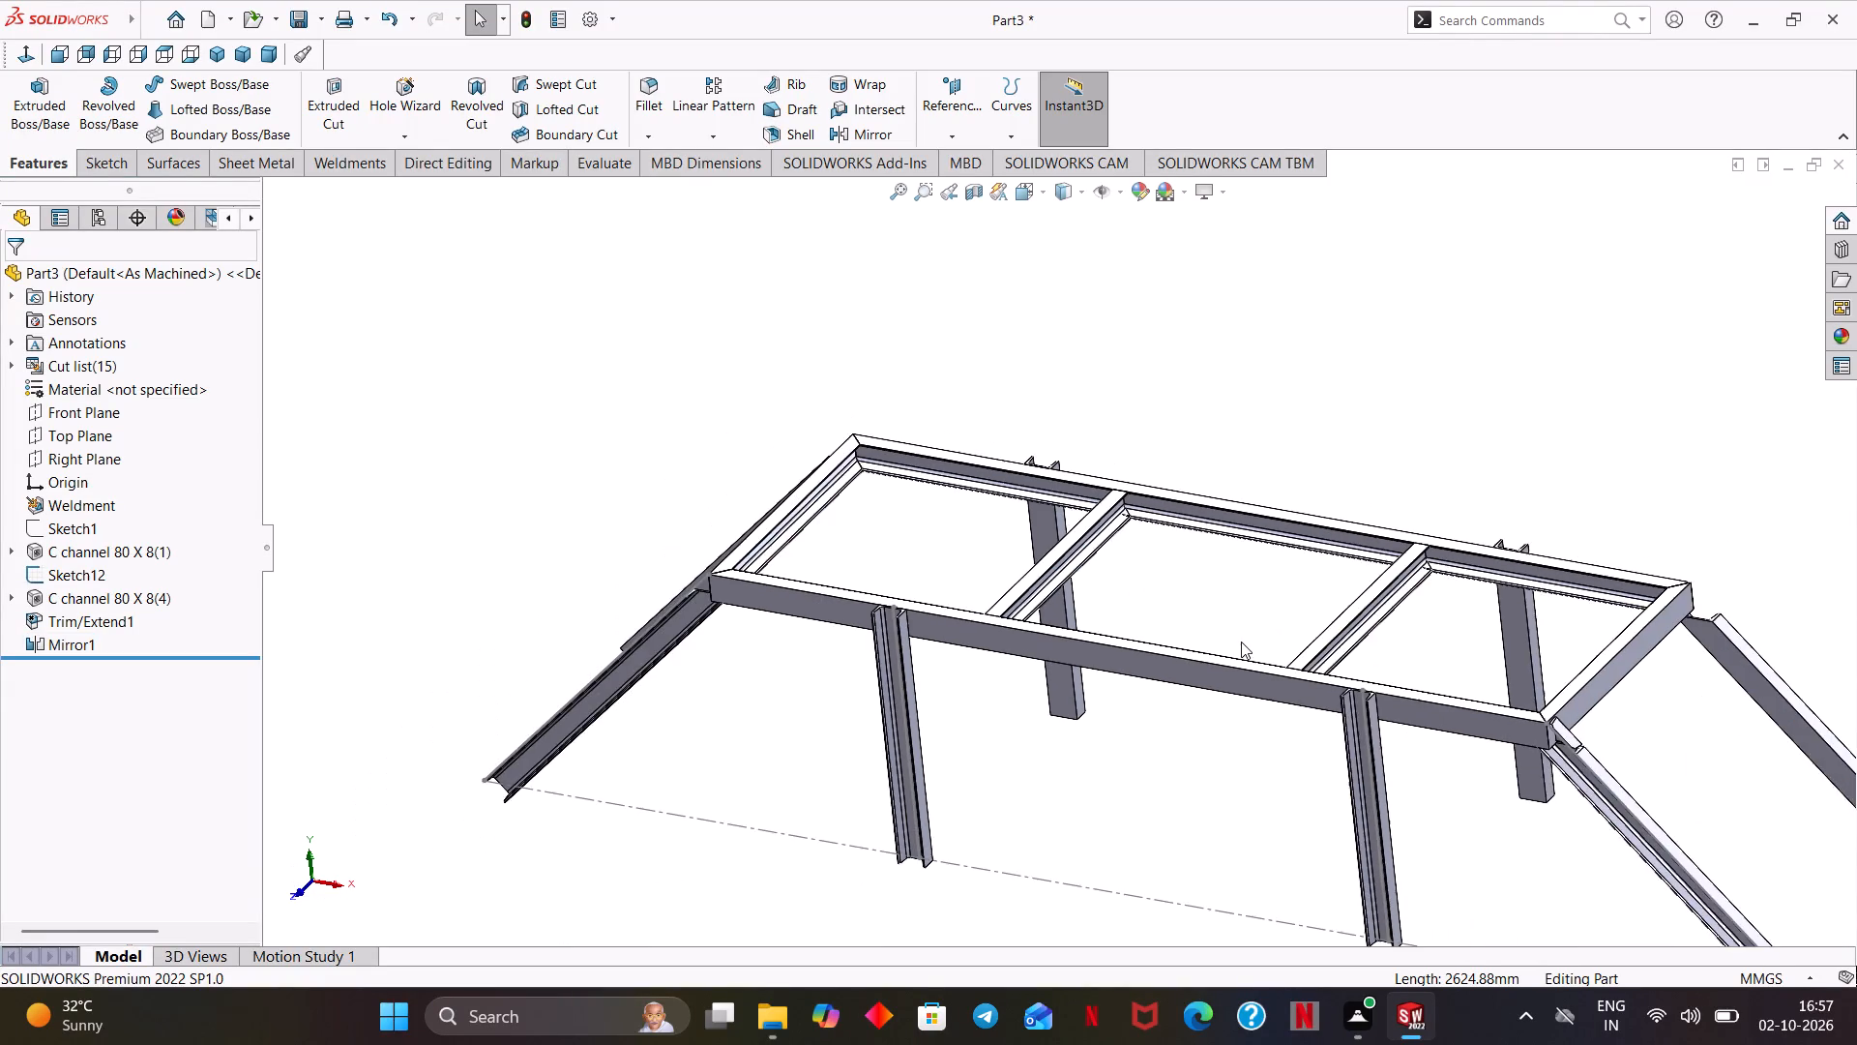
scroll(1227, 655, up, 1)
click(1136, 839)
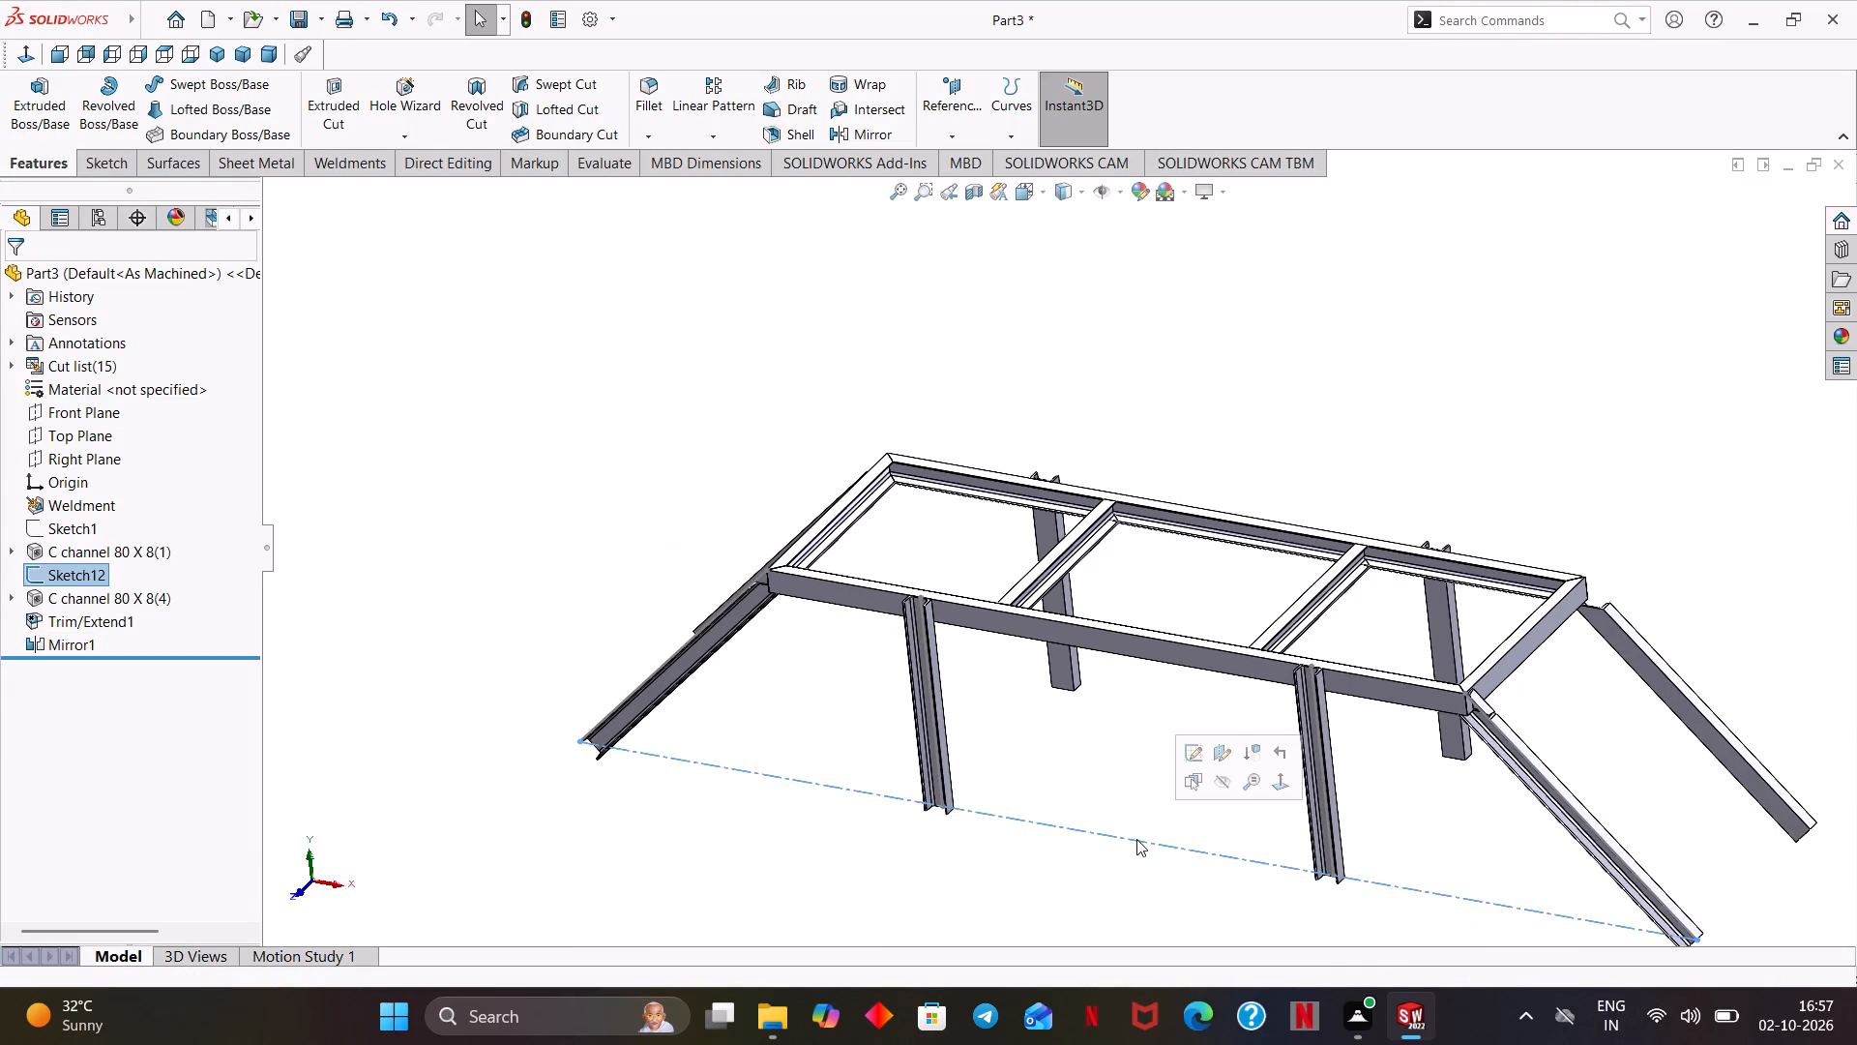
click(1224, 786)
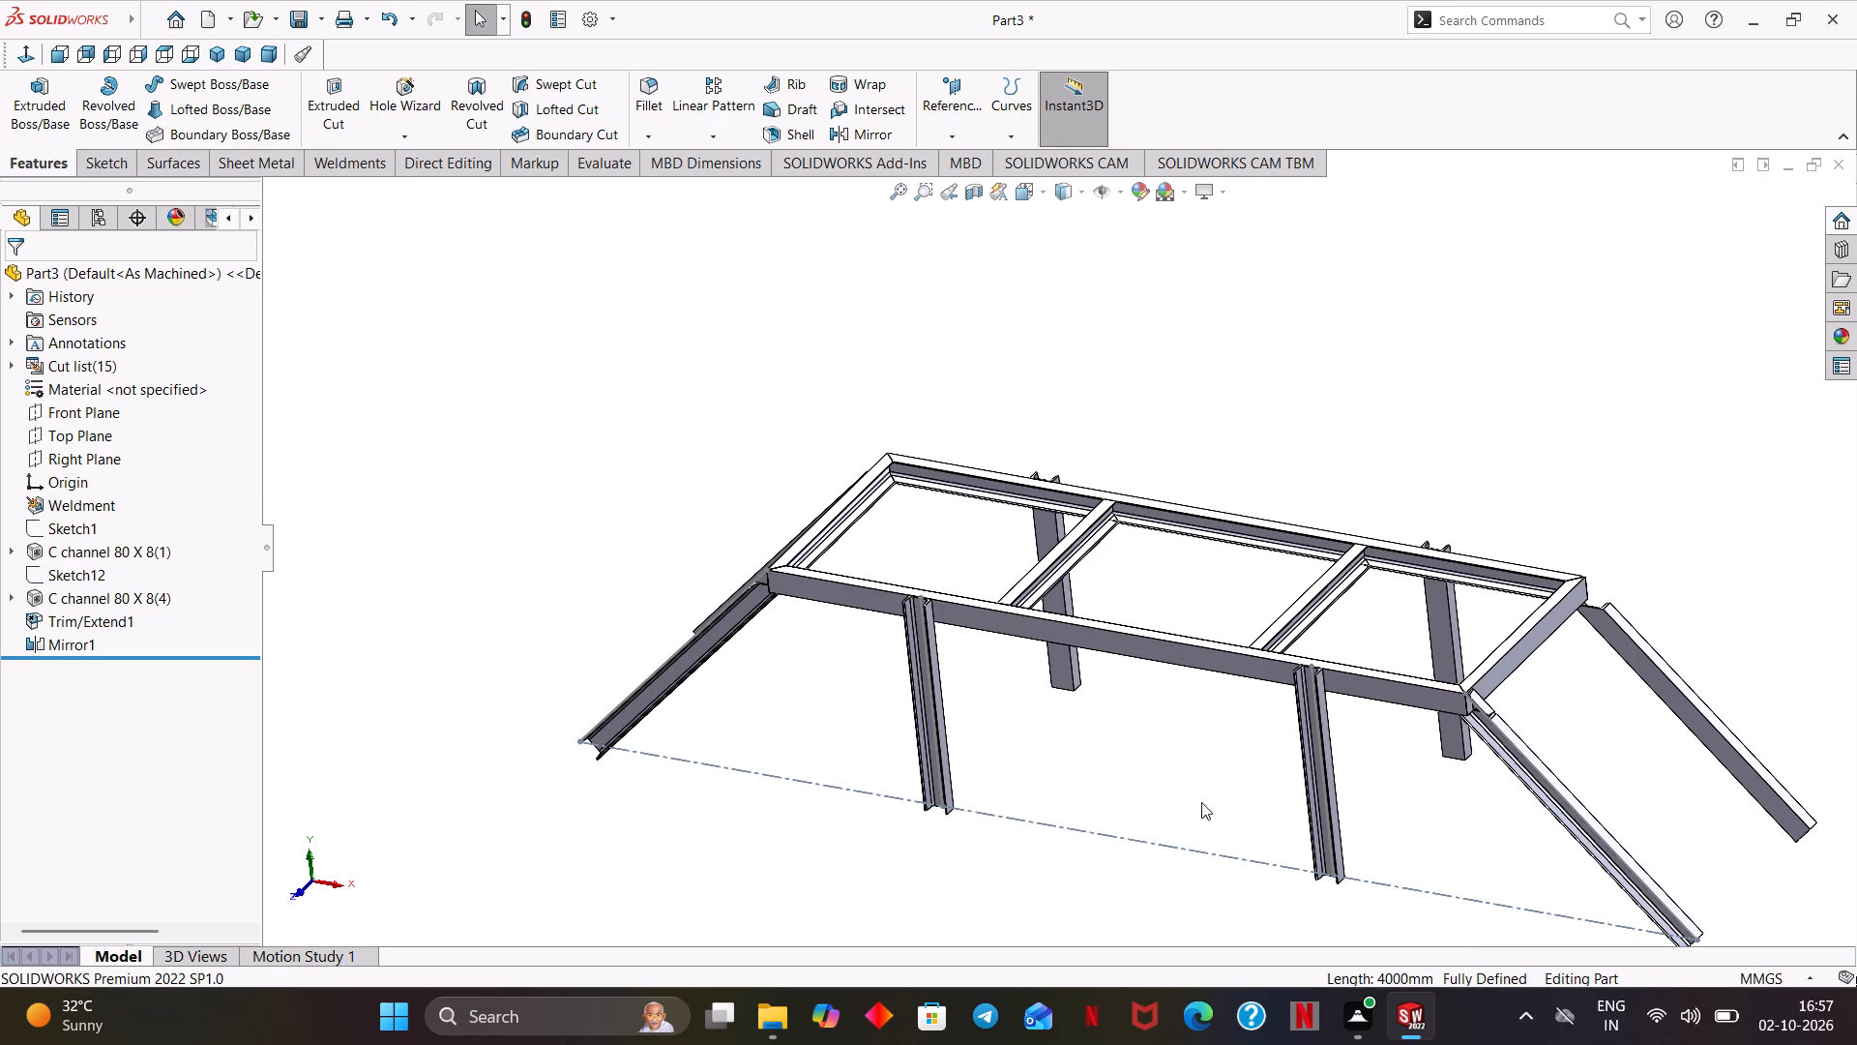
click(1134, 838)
Examine the mirrored frame from all sides and the joints of the sloped legs at its right-end corners.
scroll(1146, 794, up, 2)
middle_drag(1149, 793, 1497, 768)
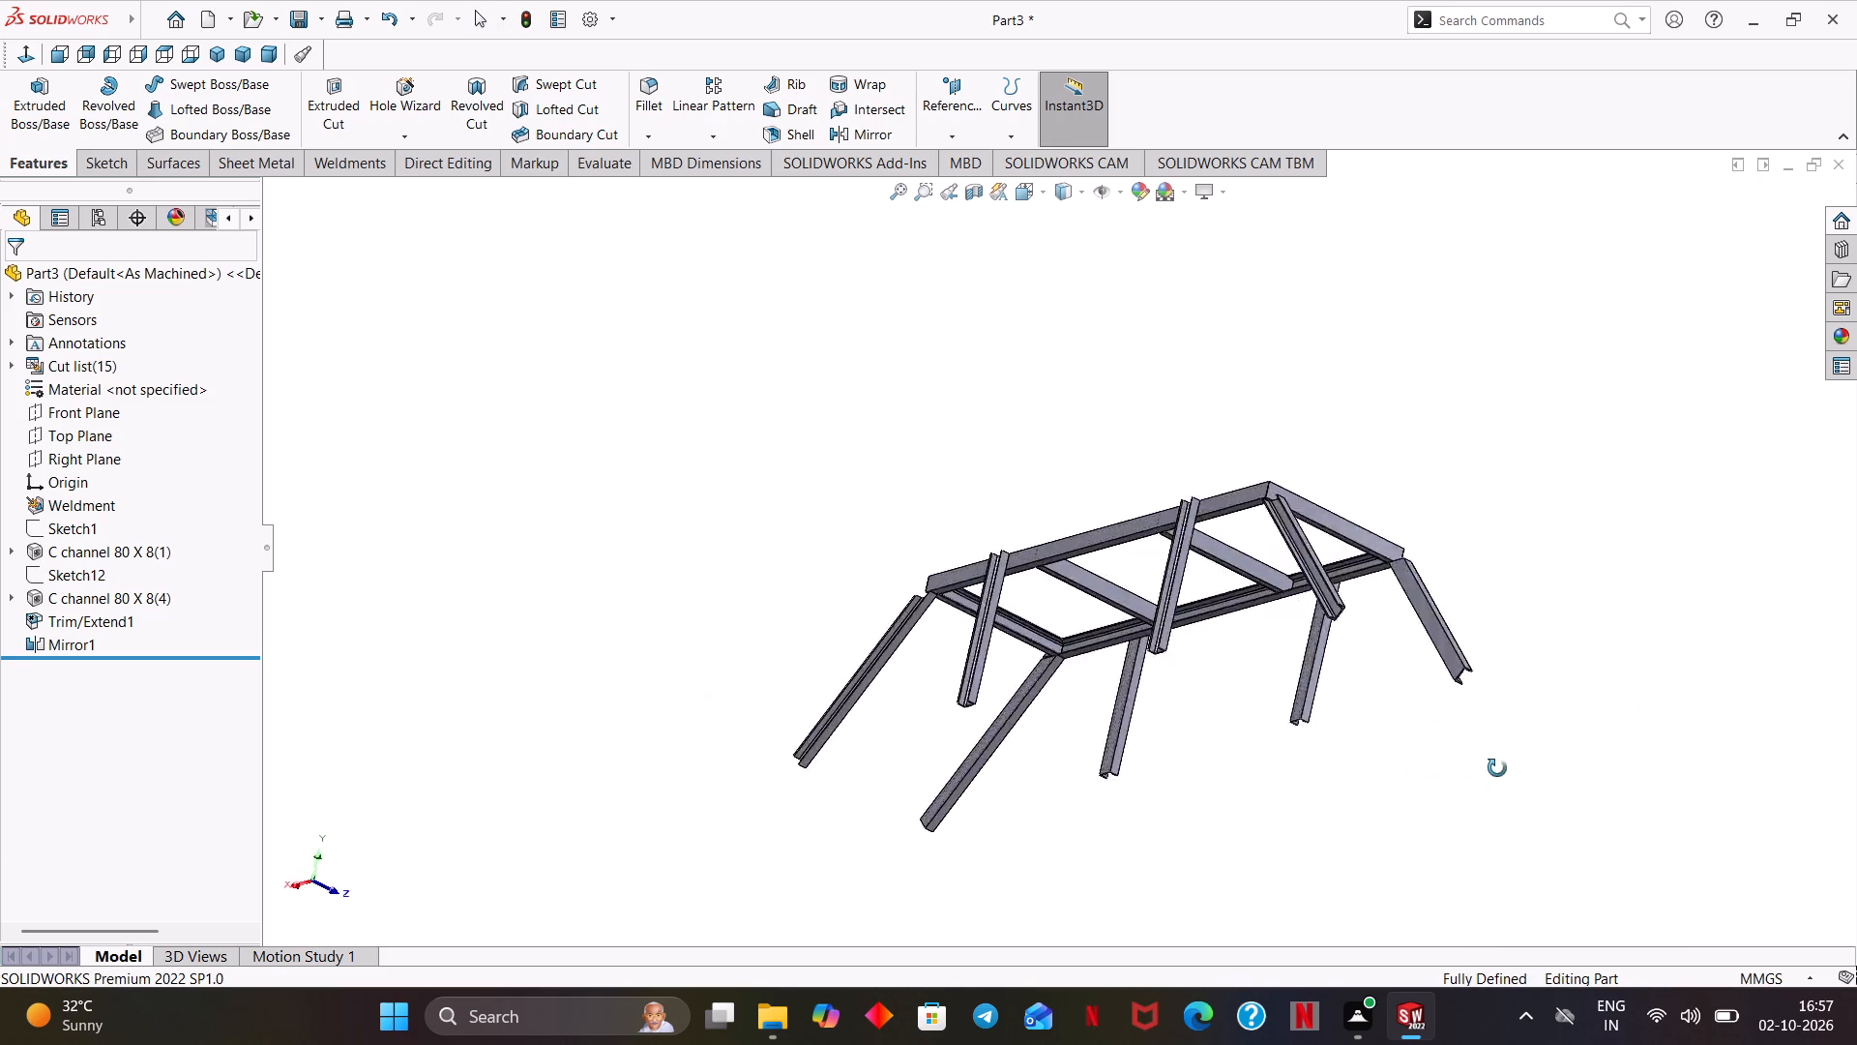
middle_drag(1497, 768, 946, 755)
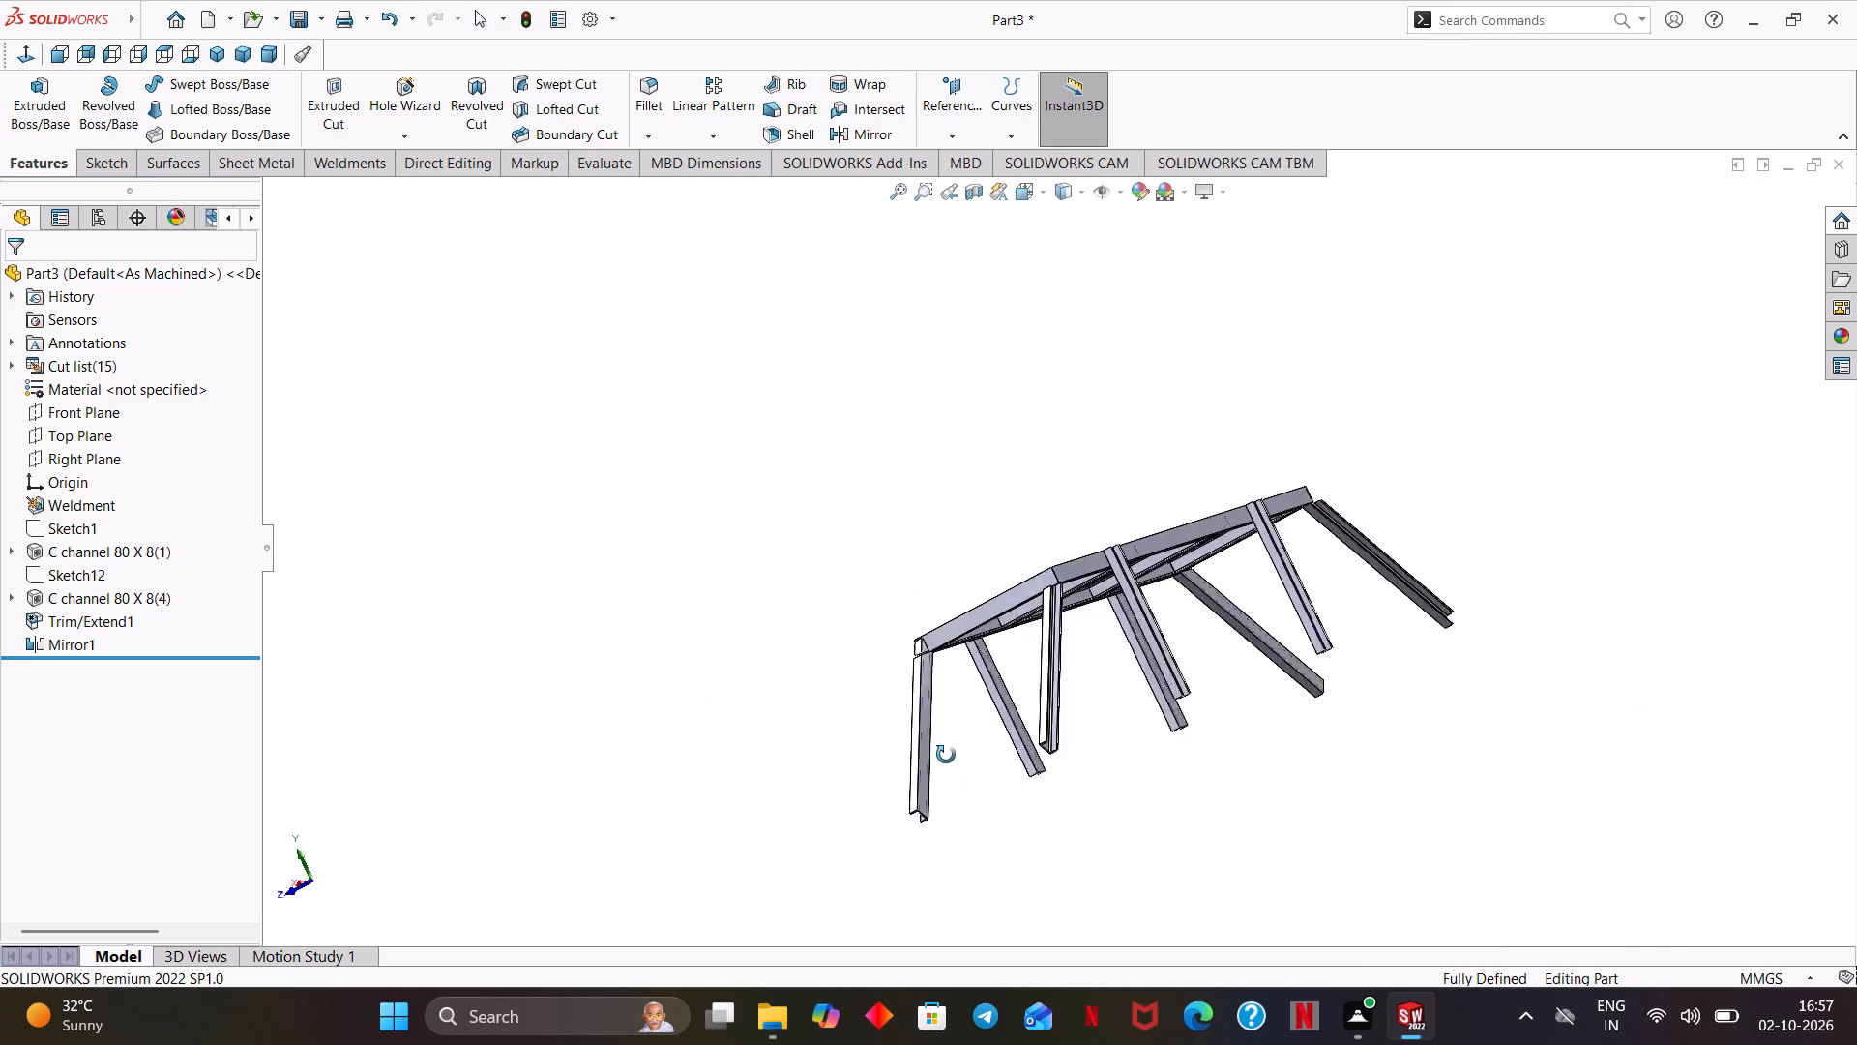
middle_drag(946, 755, 688, 697)
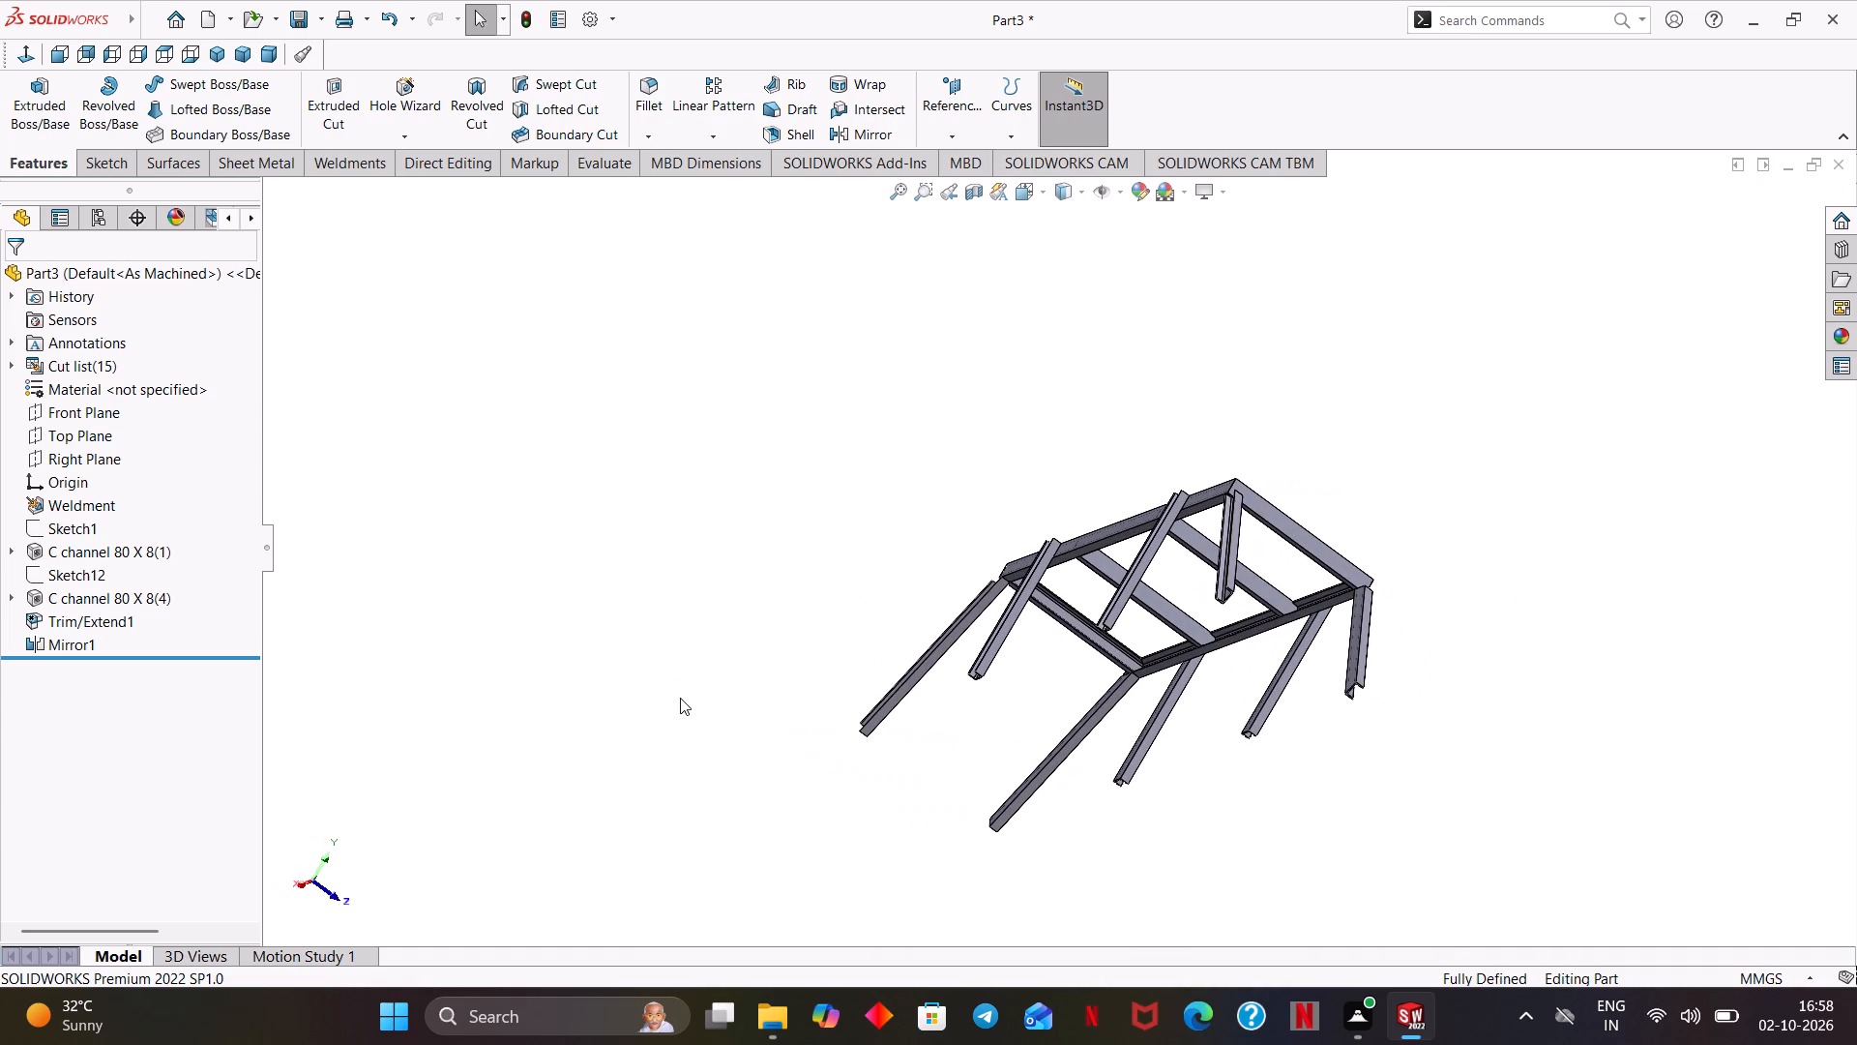
key(ctrl+7)
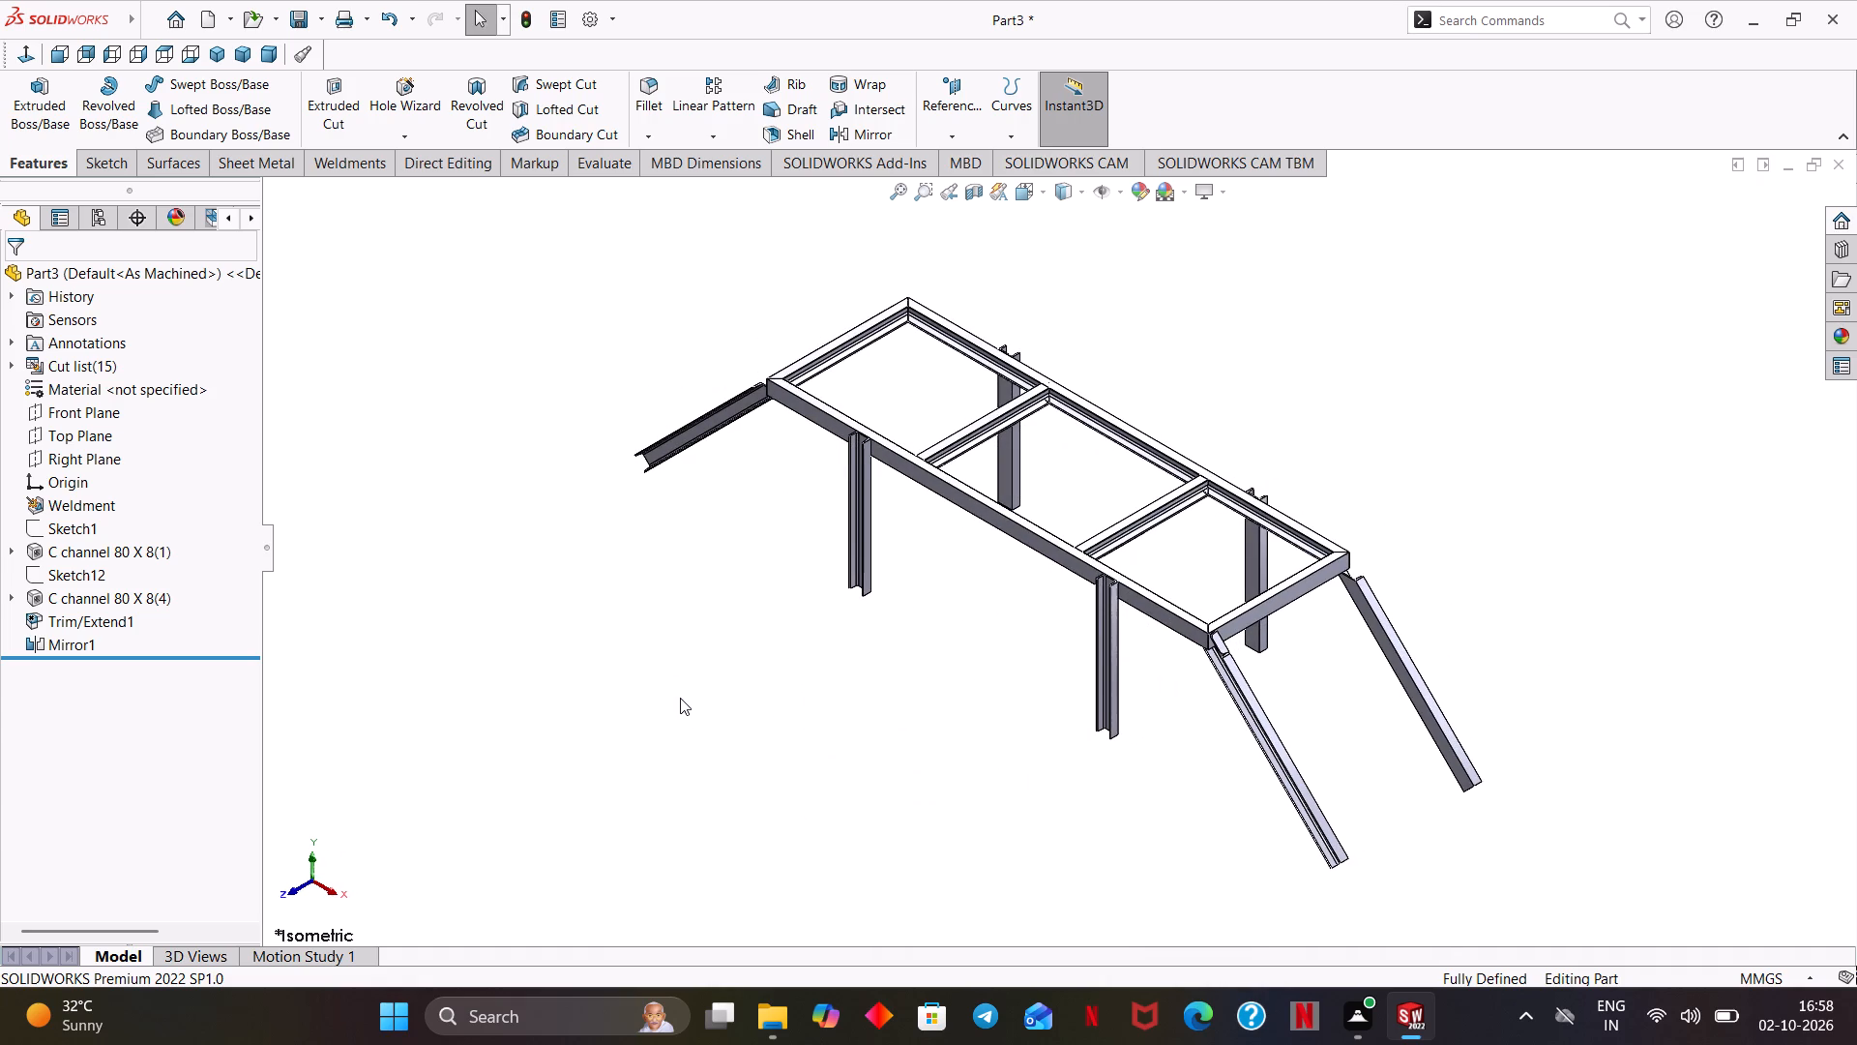
scroll(1312, 621, down, 6)
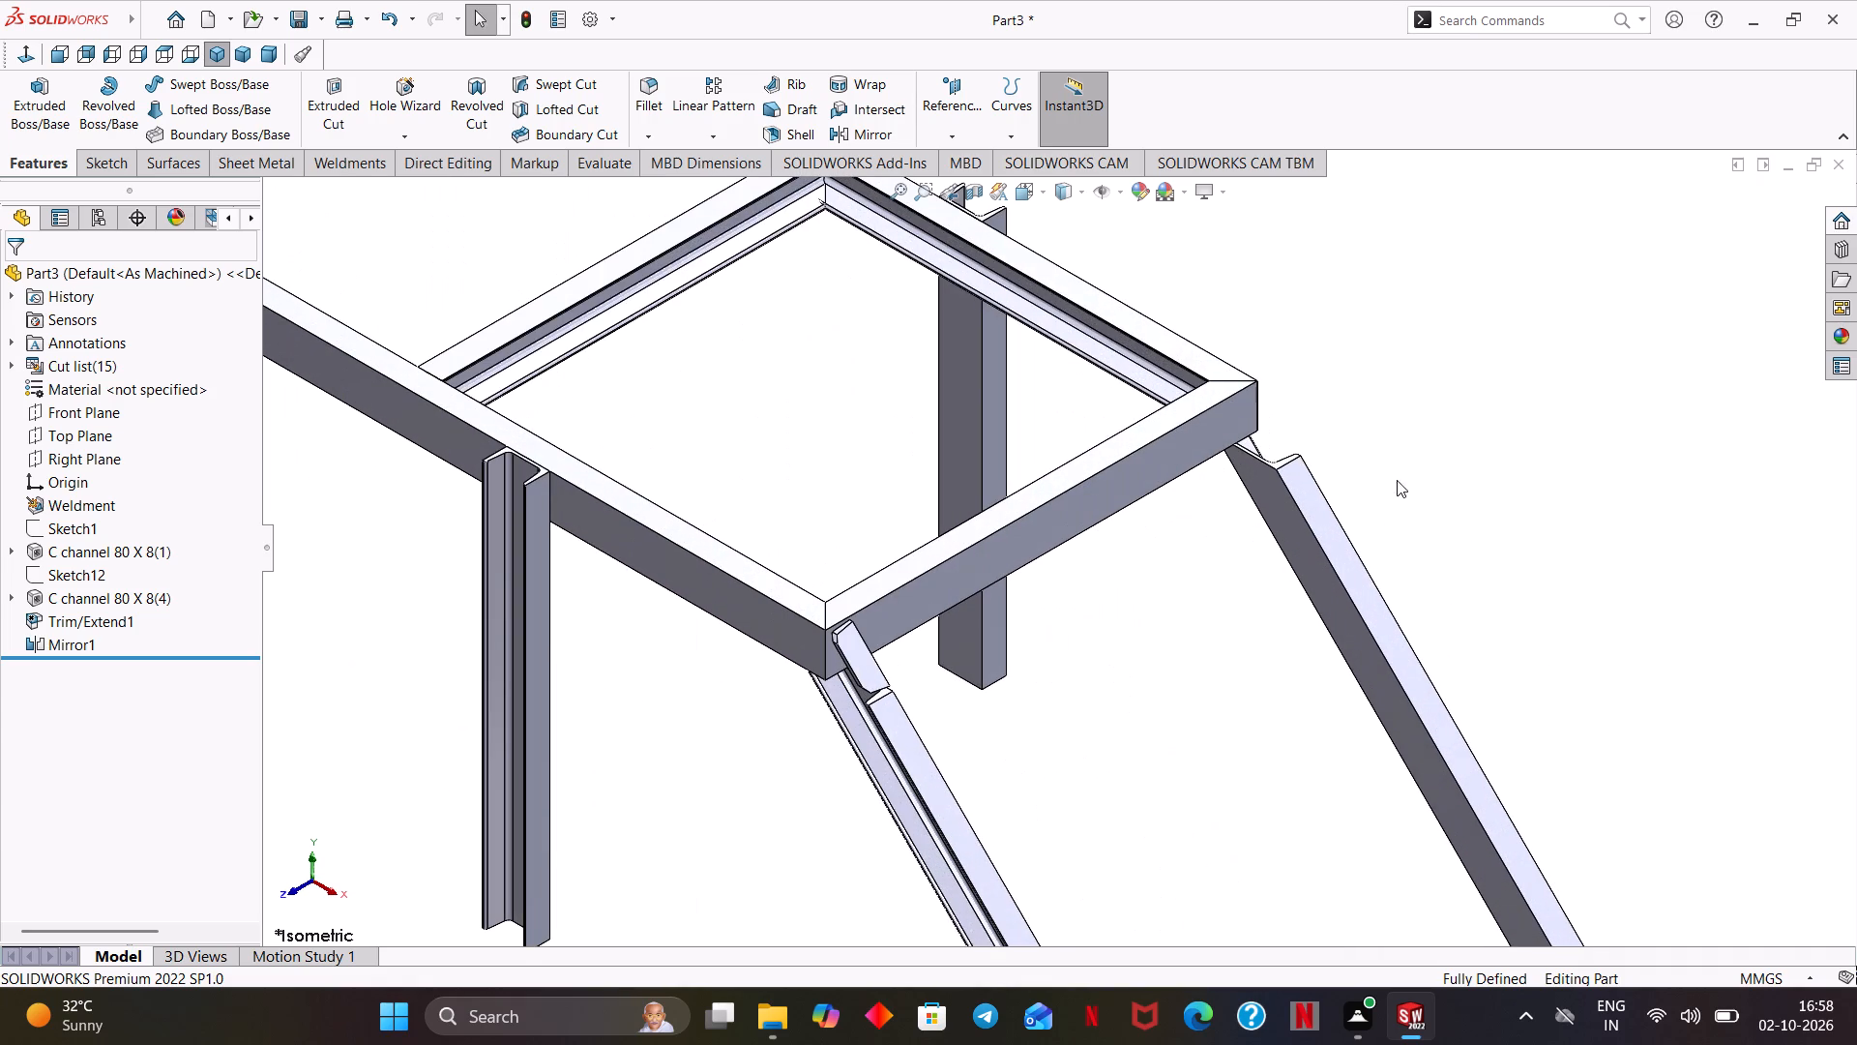
scroll(1014, 674, down, 4)
middle_drag(876, 741, 933, 652)
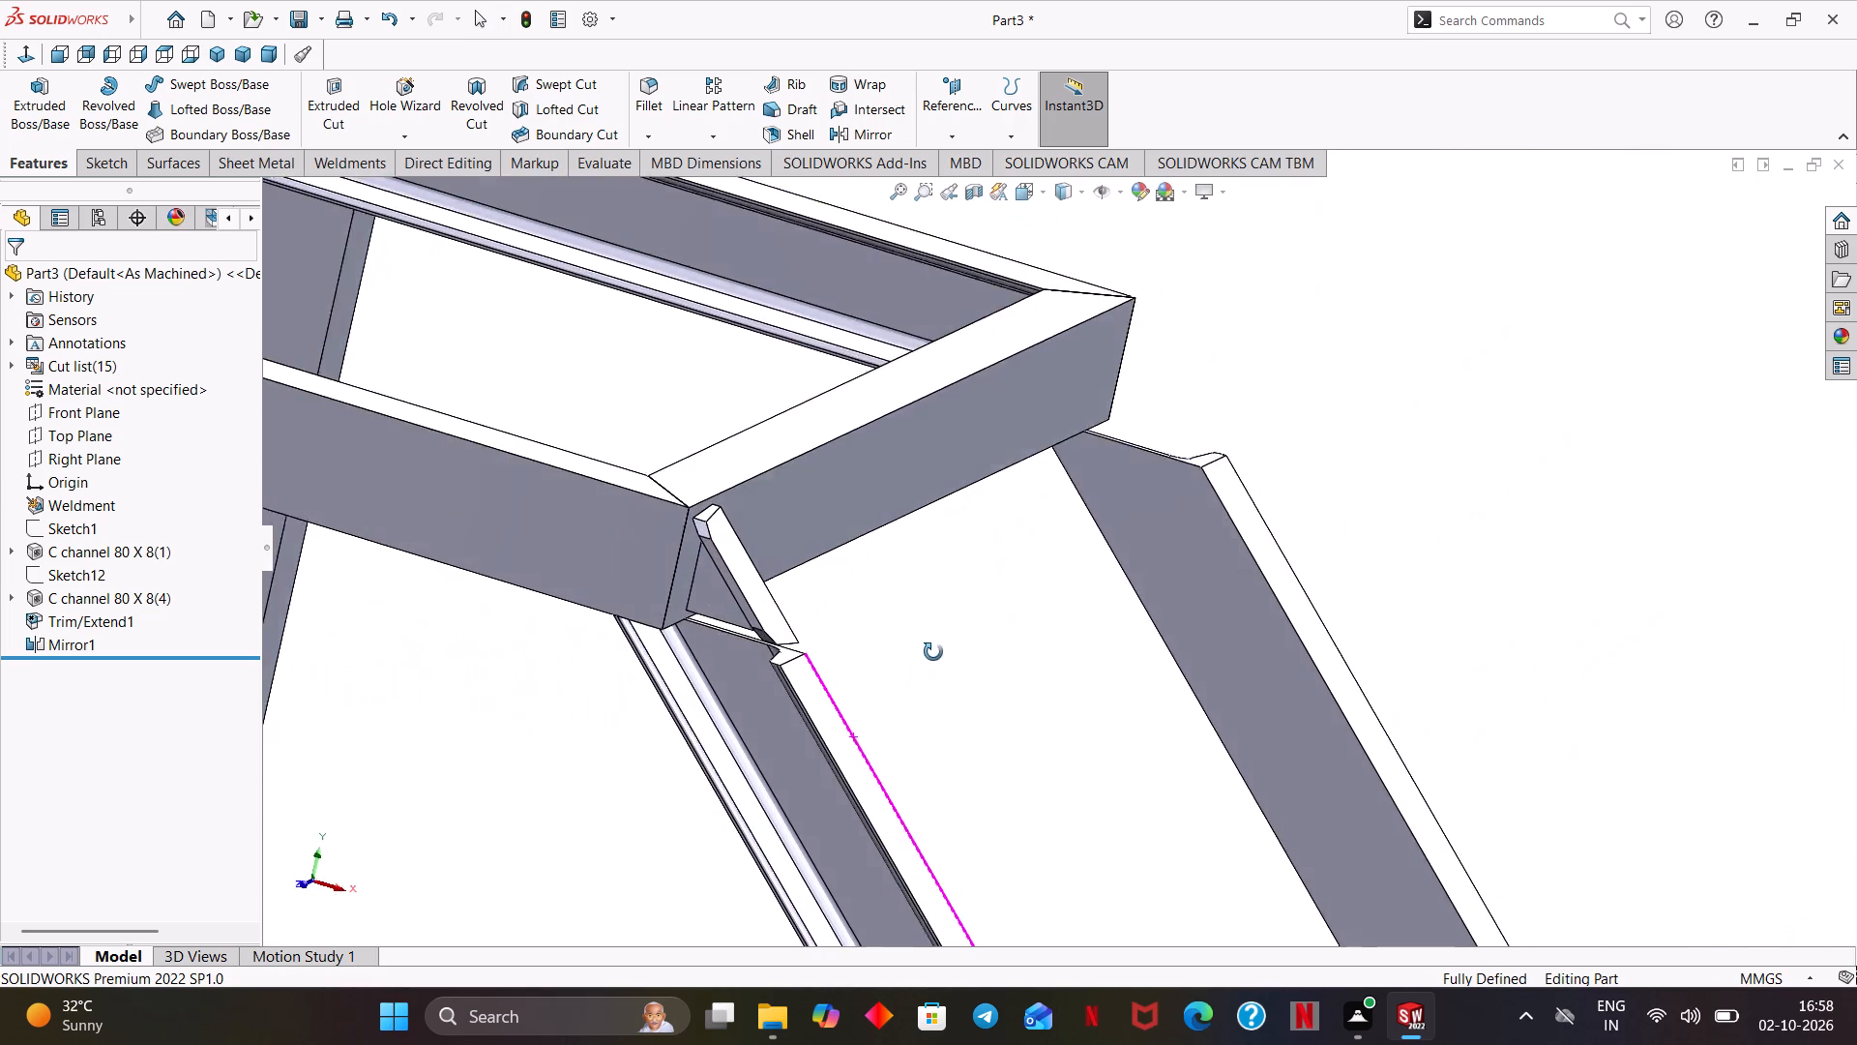
middle_drag(933, 652, 814, 698)
scroll(973, 690, up, 2)
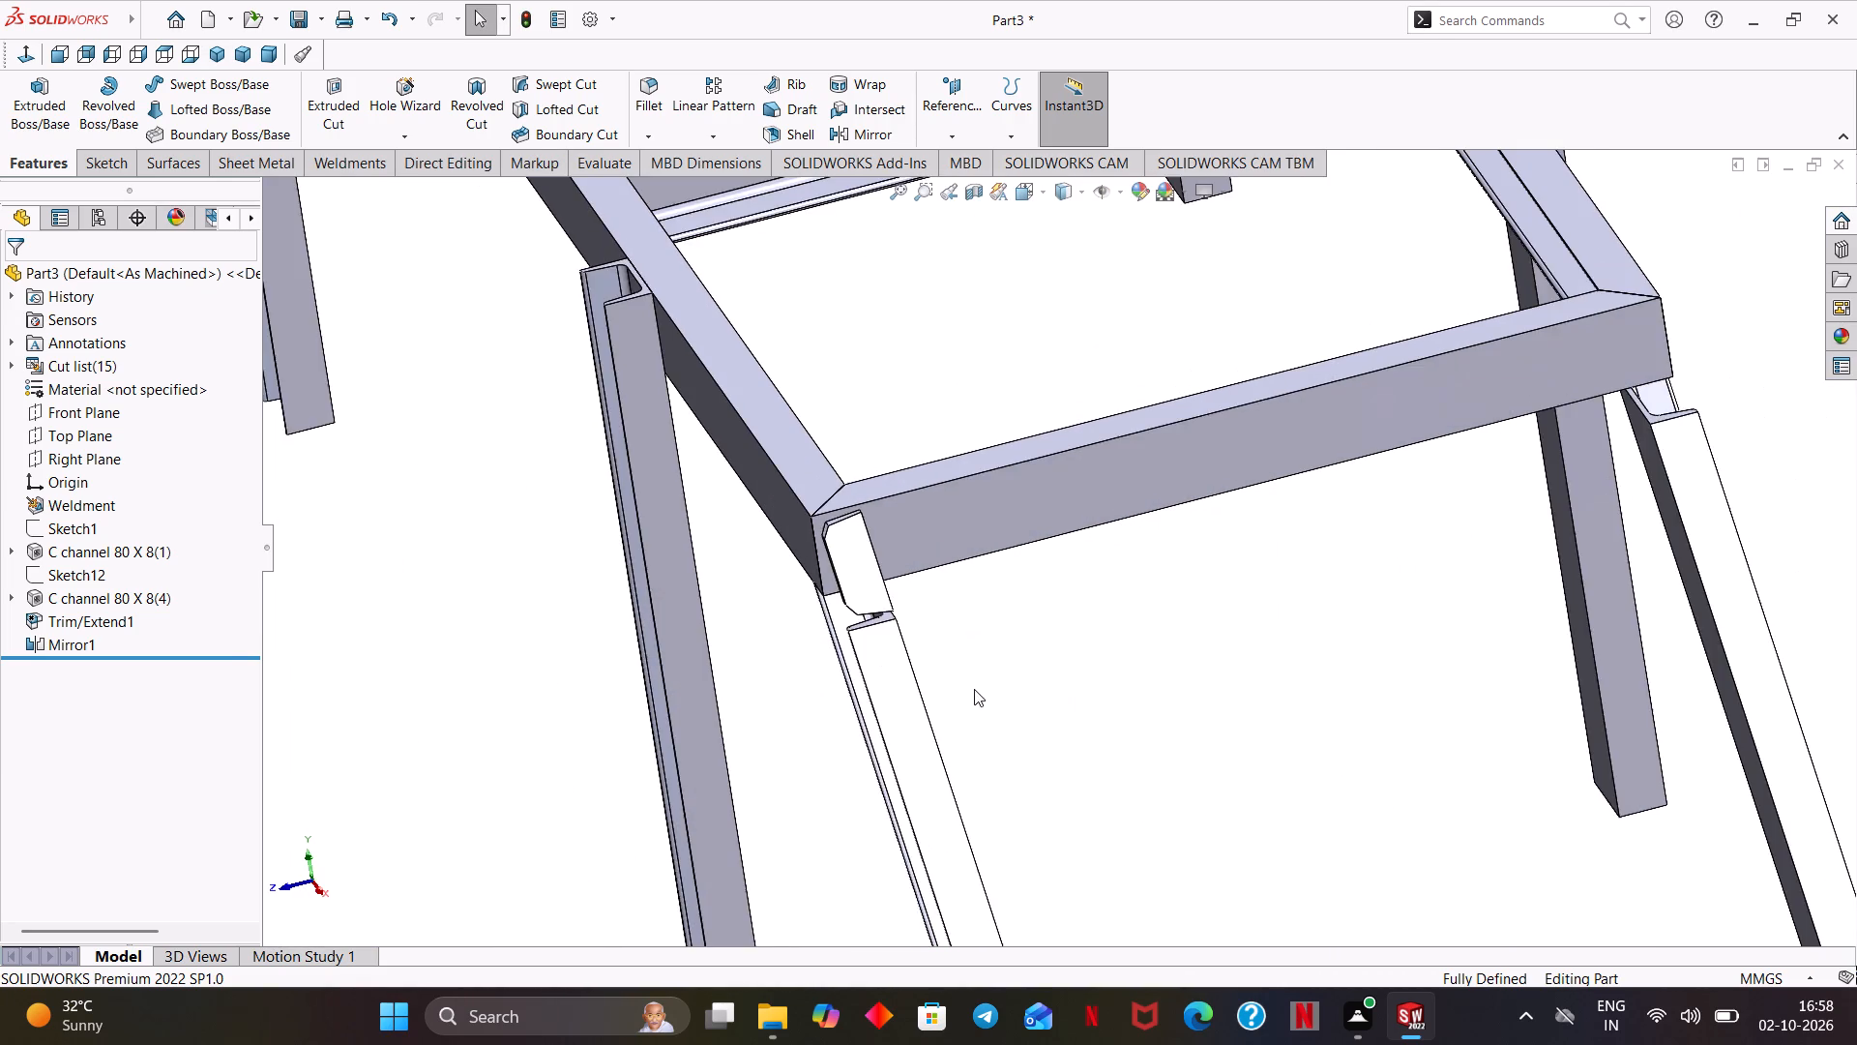
scroll(1277, 705, up, 1)
ctrl+middle_drag(1476, 656, 1184, 661)
middle_drag(1300, 646, 1165, 663)
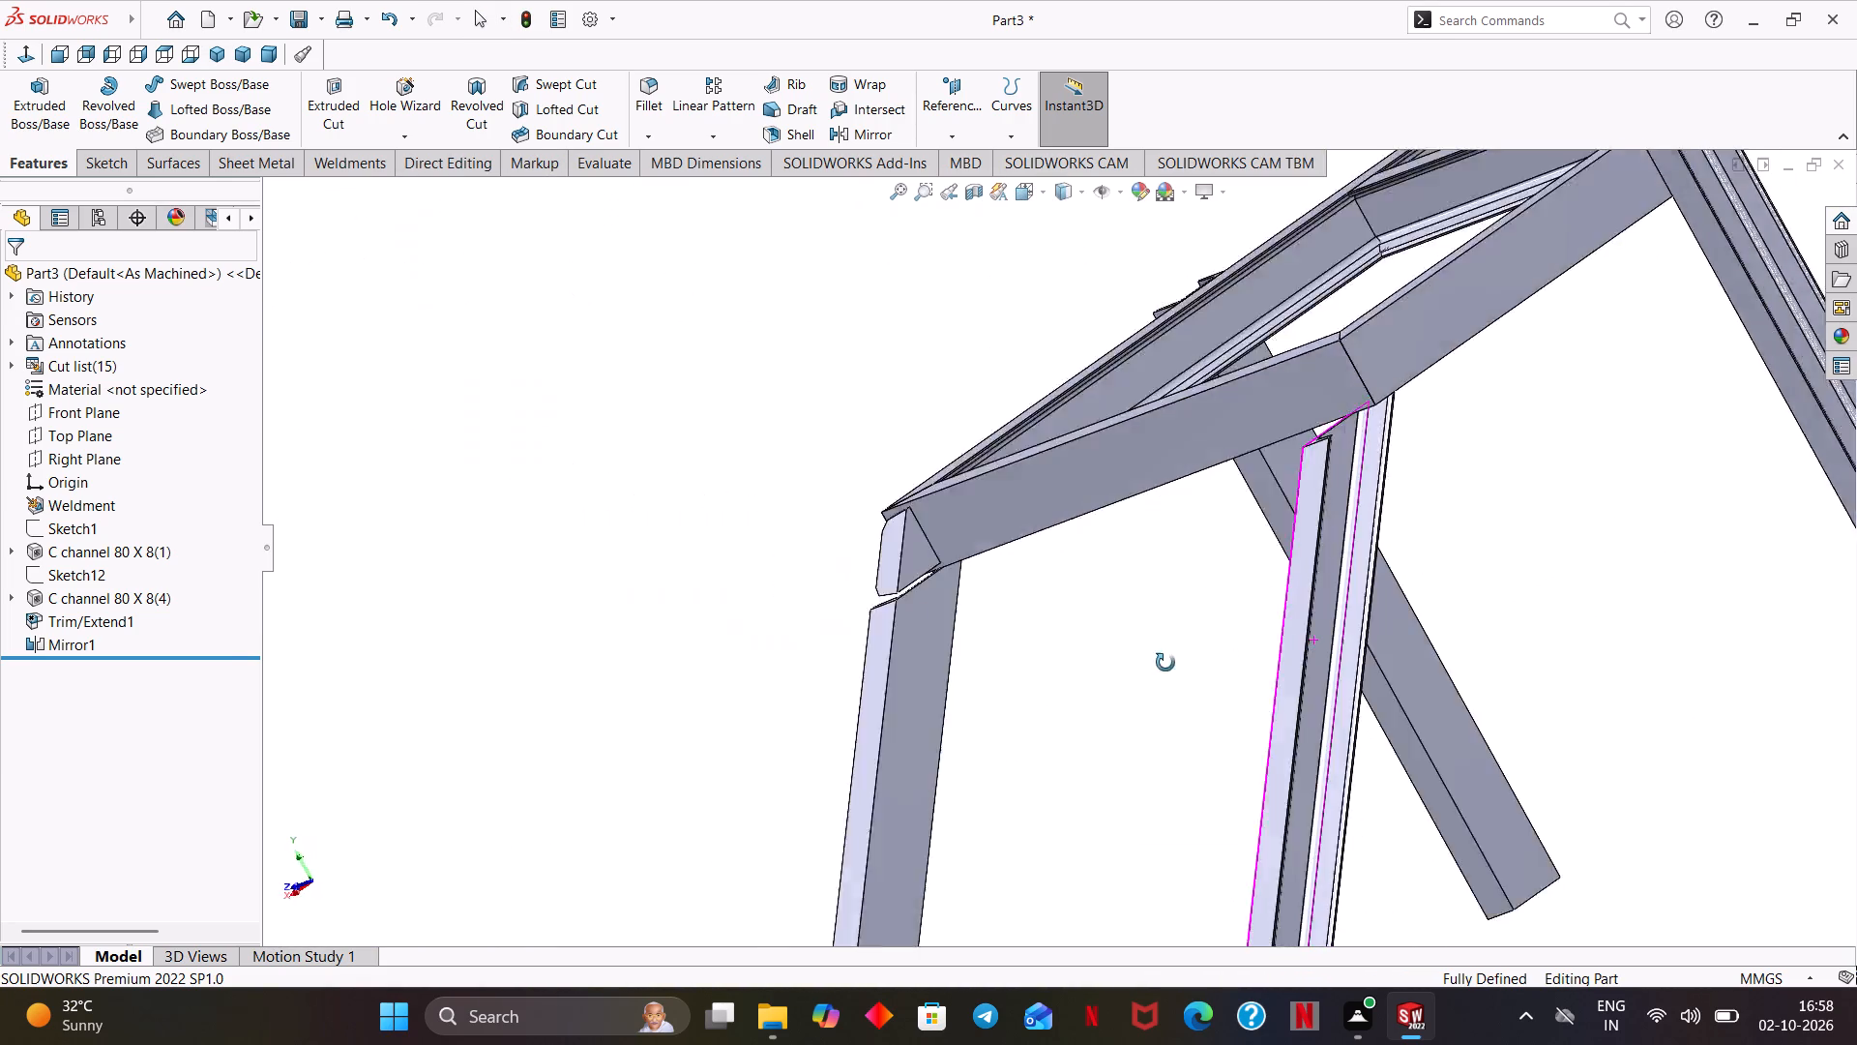
middle_drag(1165, 663, 1267, 634)
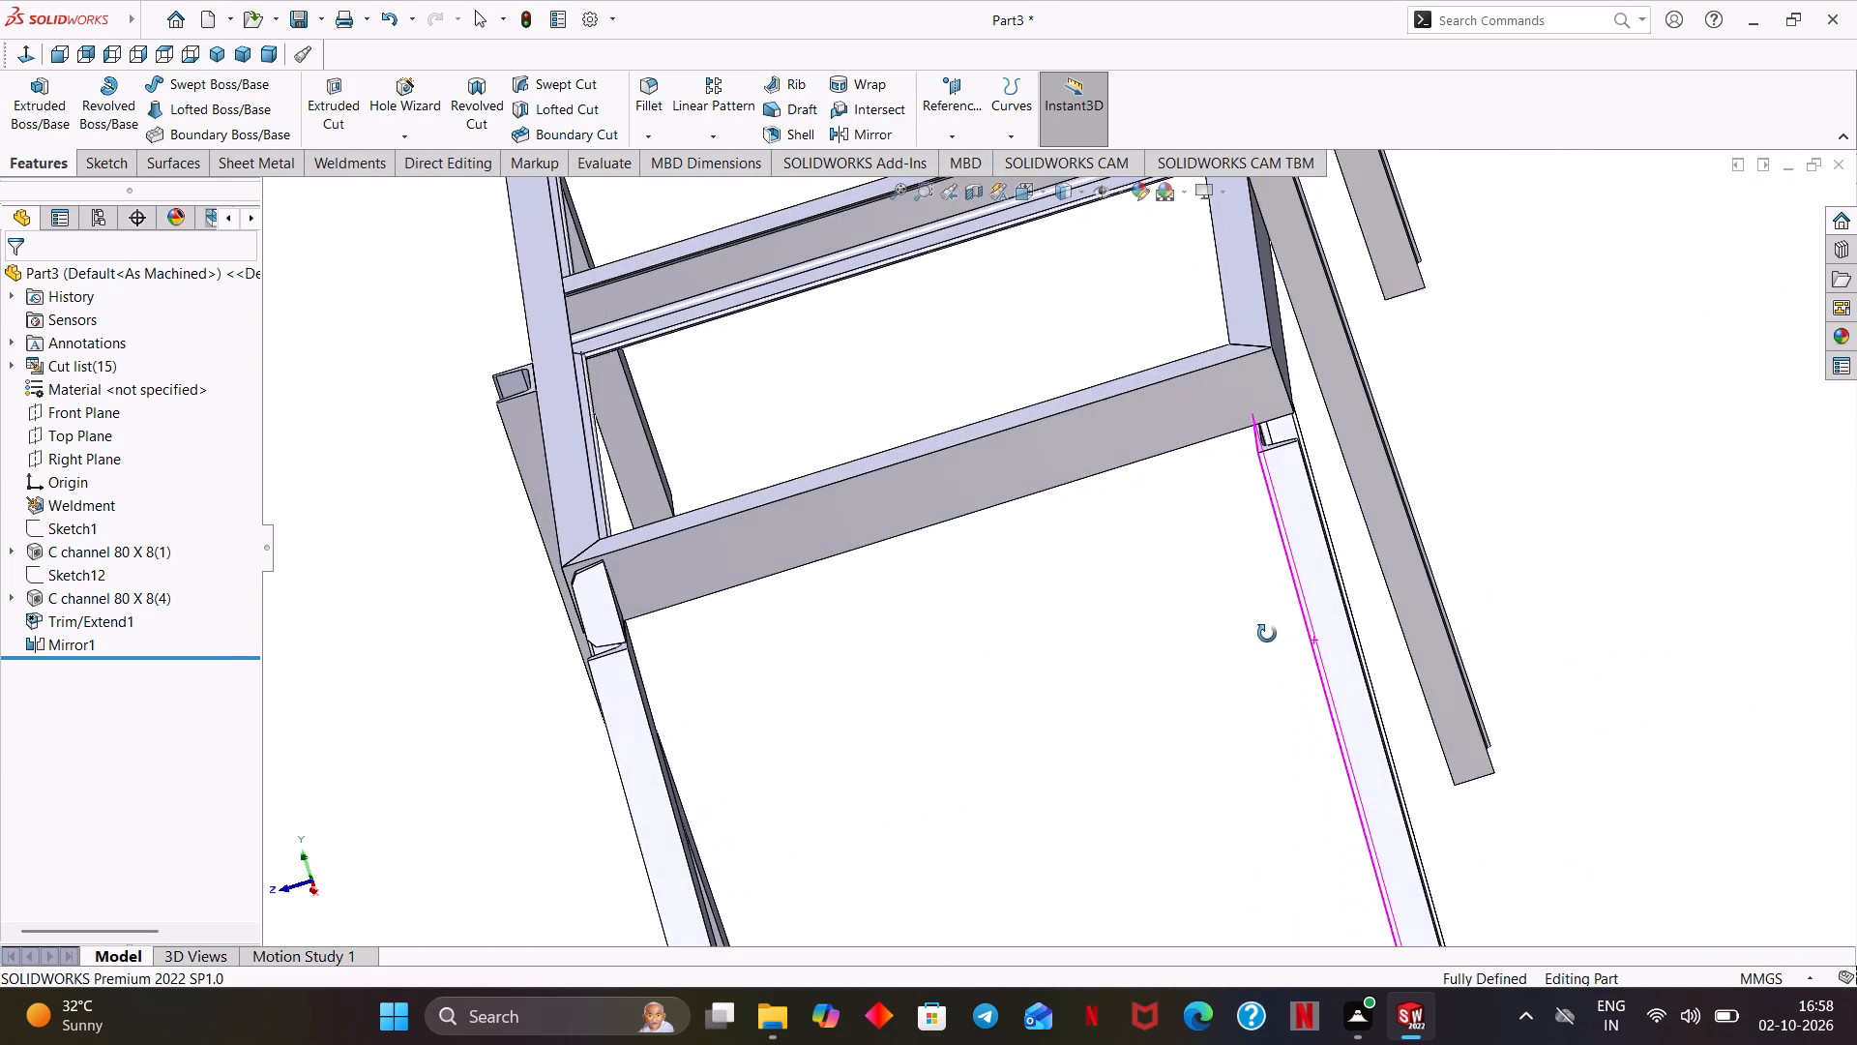
middle_drag(1267, 634, 1324, 630)
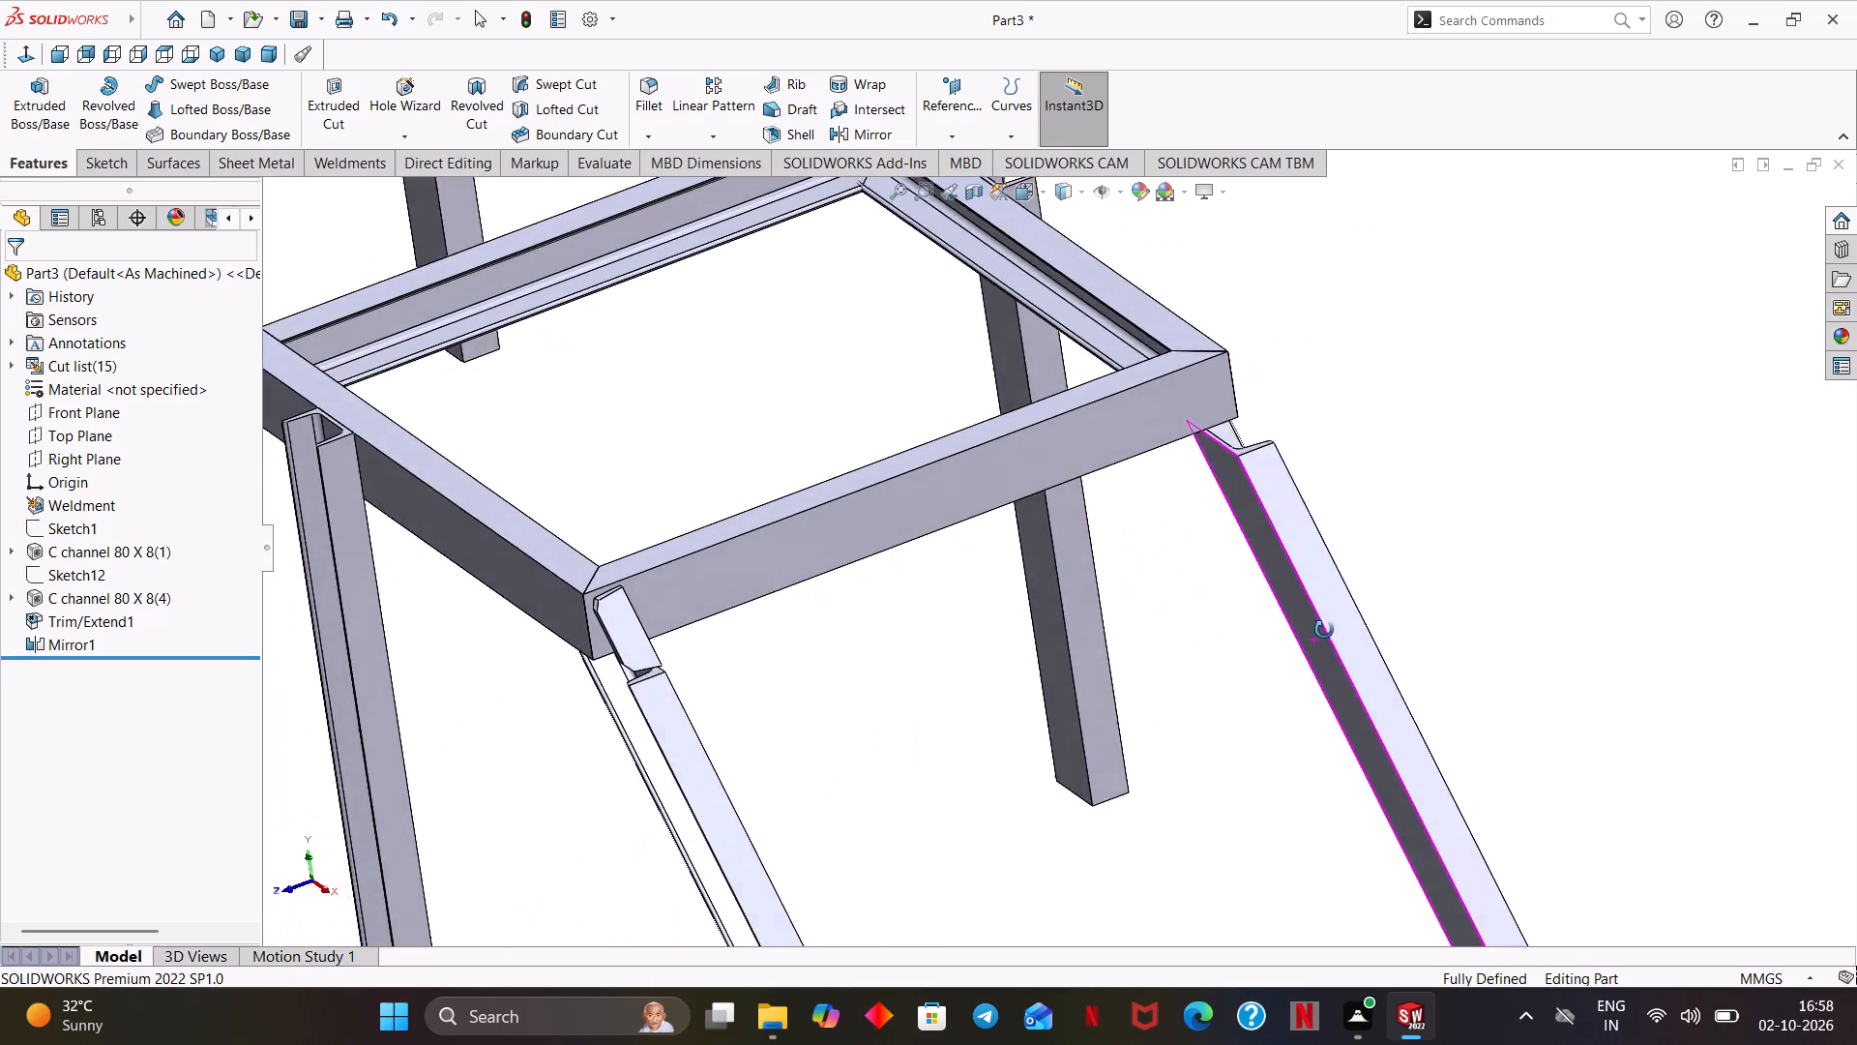
middle_drag(1324, 630, 1246, 643)
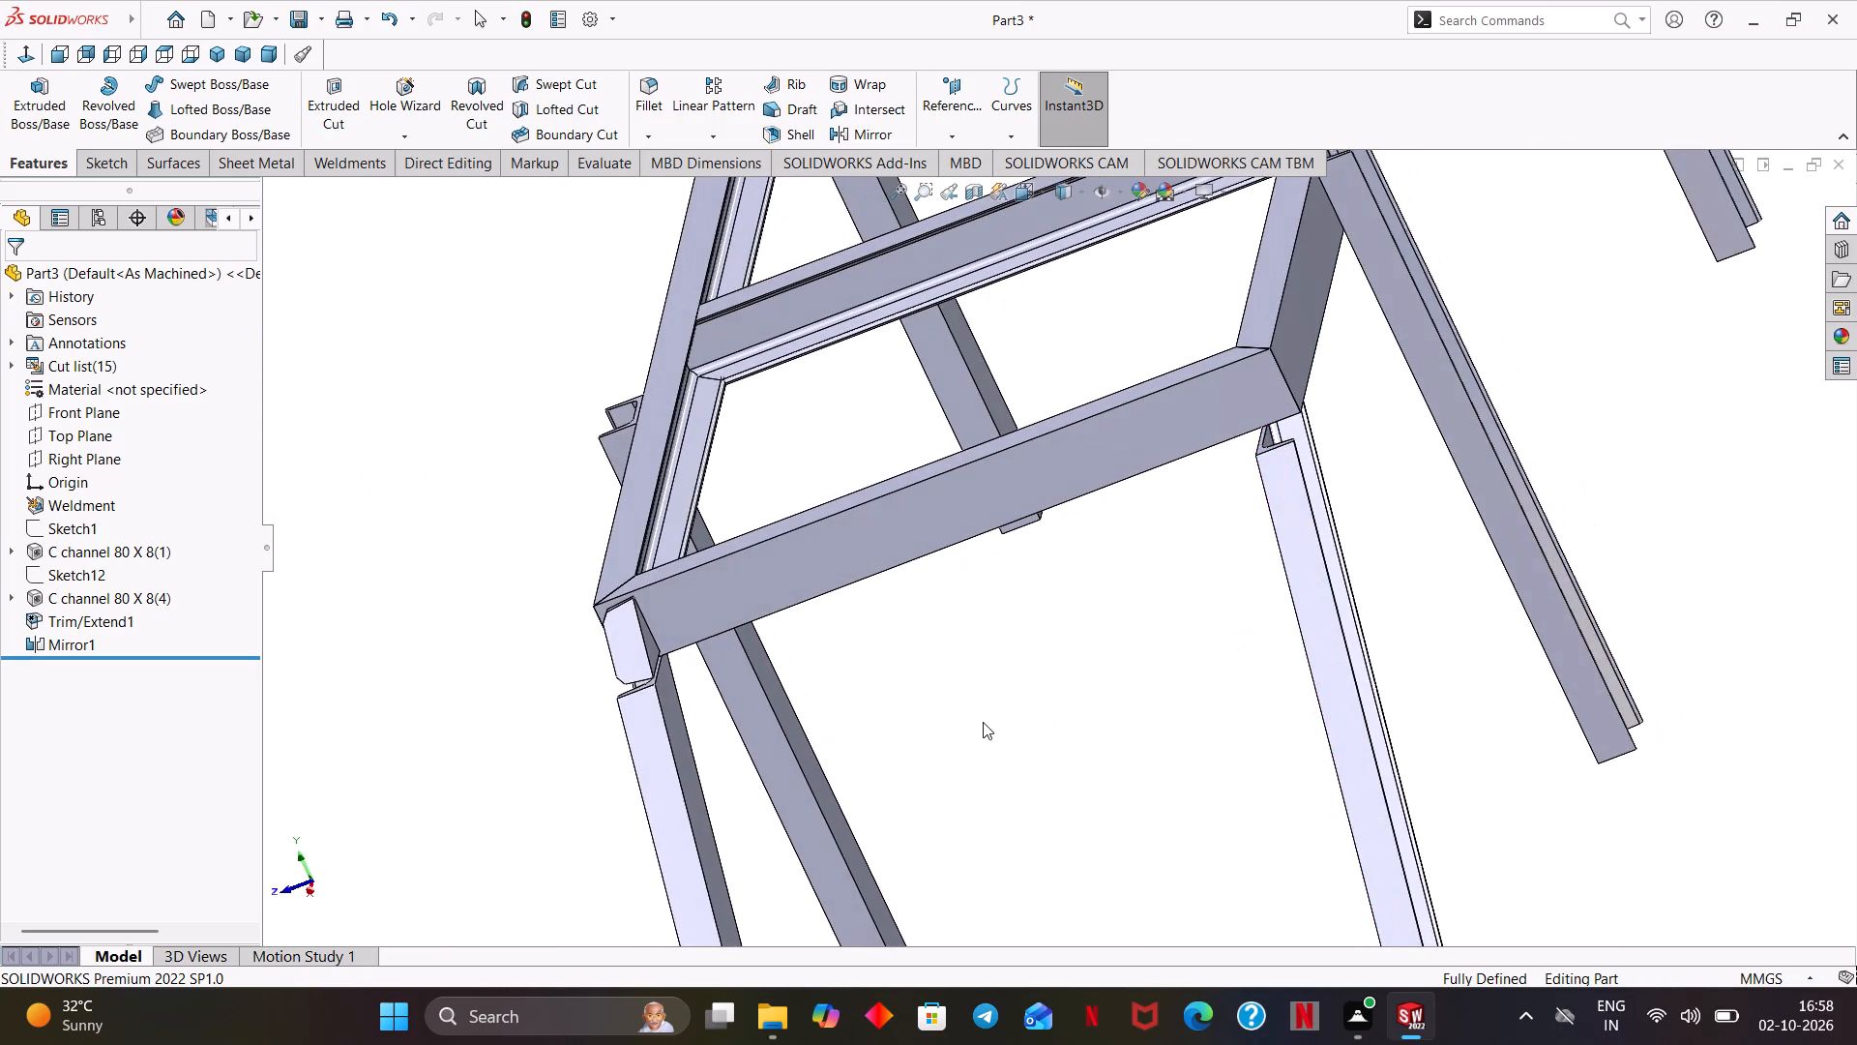
scroll(983, 722, up, 2)
middle_drag(1042, 708, 1175, 678)
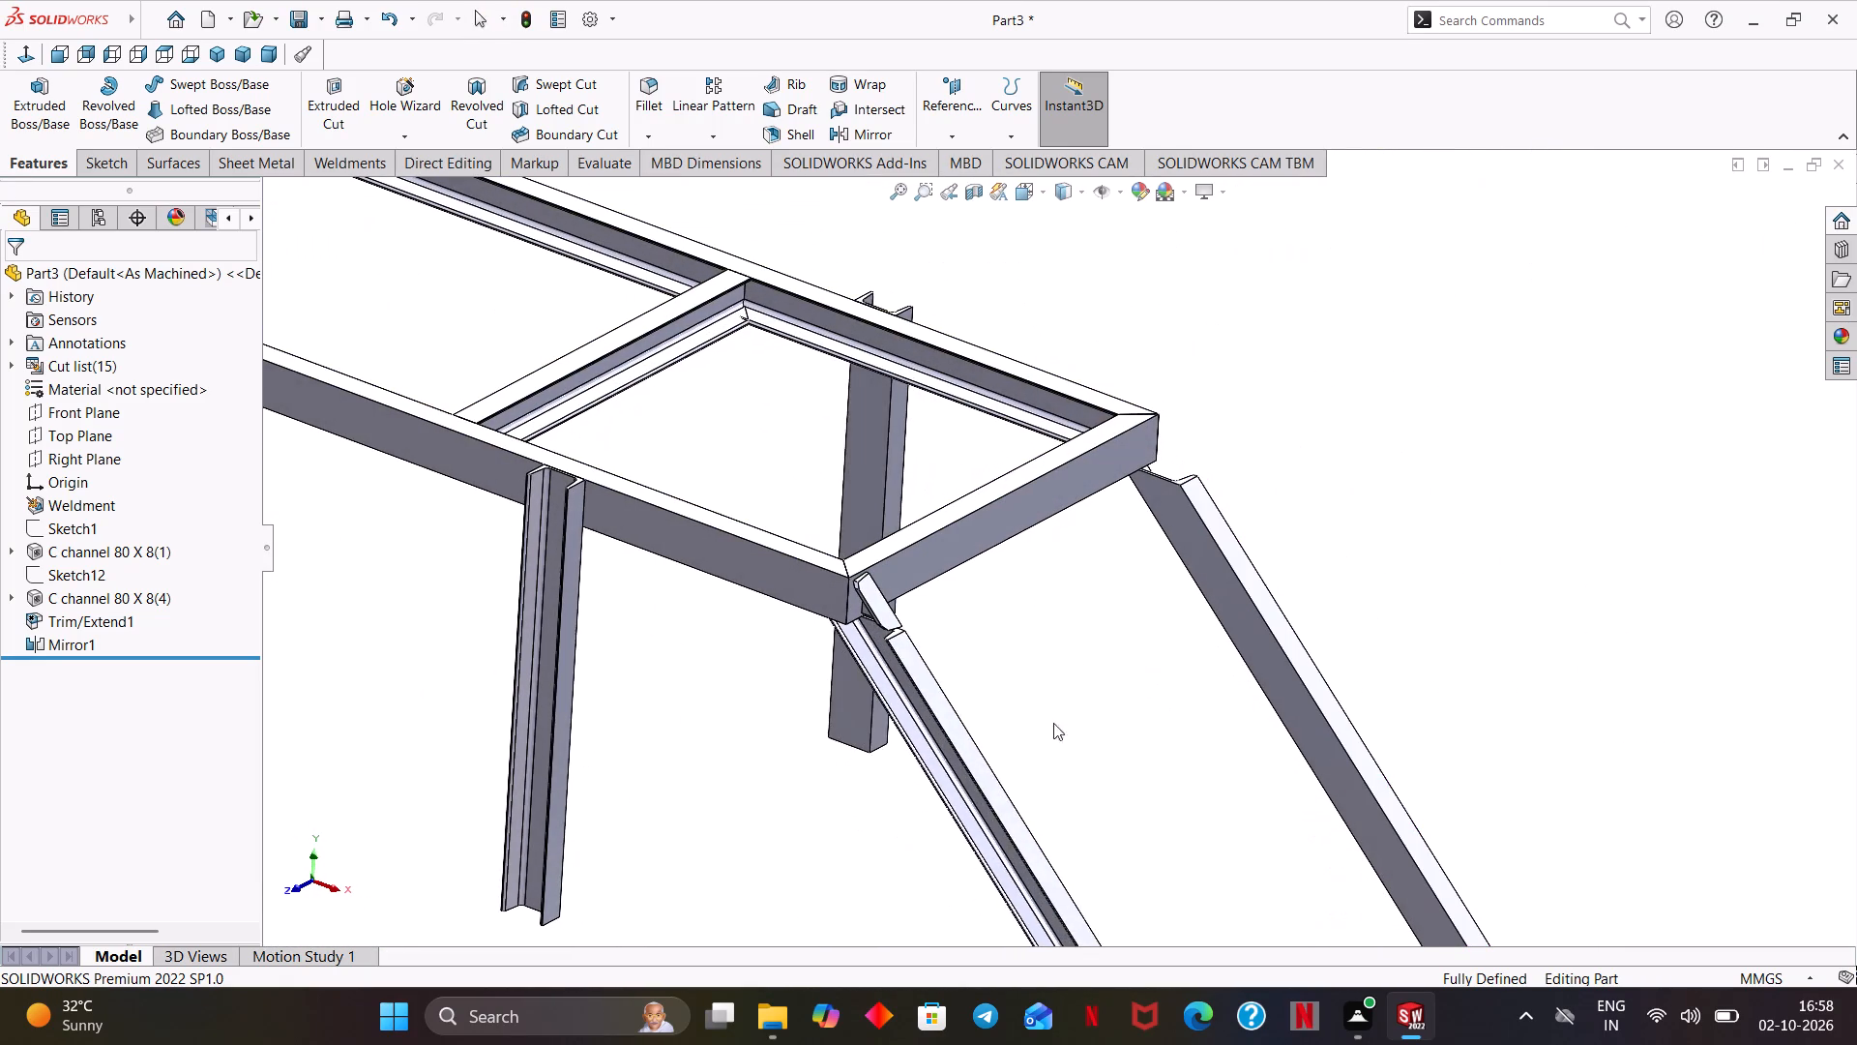
Examine the front and rear vertical legs and the joints of the left sloped legs with the frame.
ctrl+middle_drag(594, 698, 915, 661)
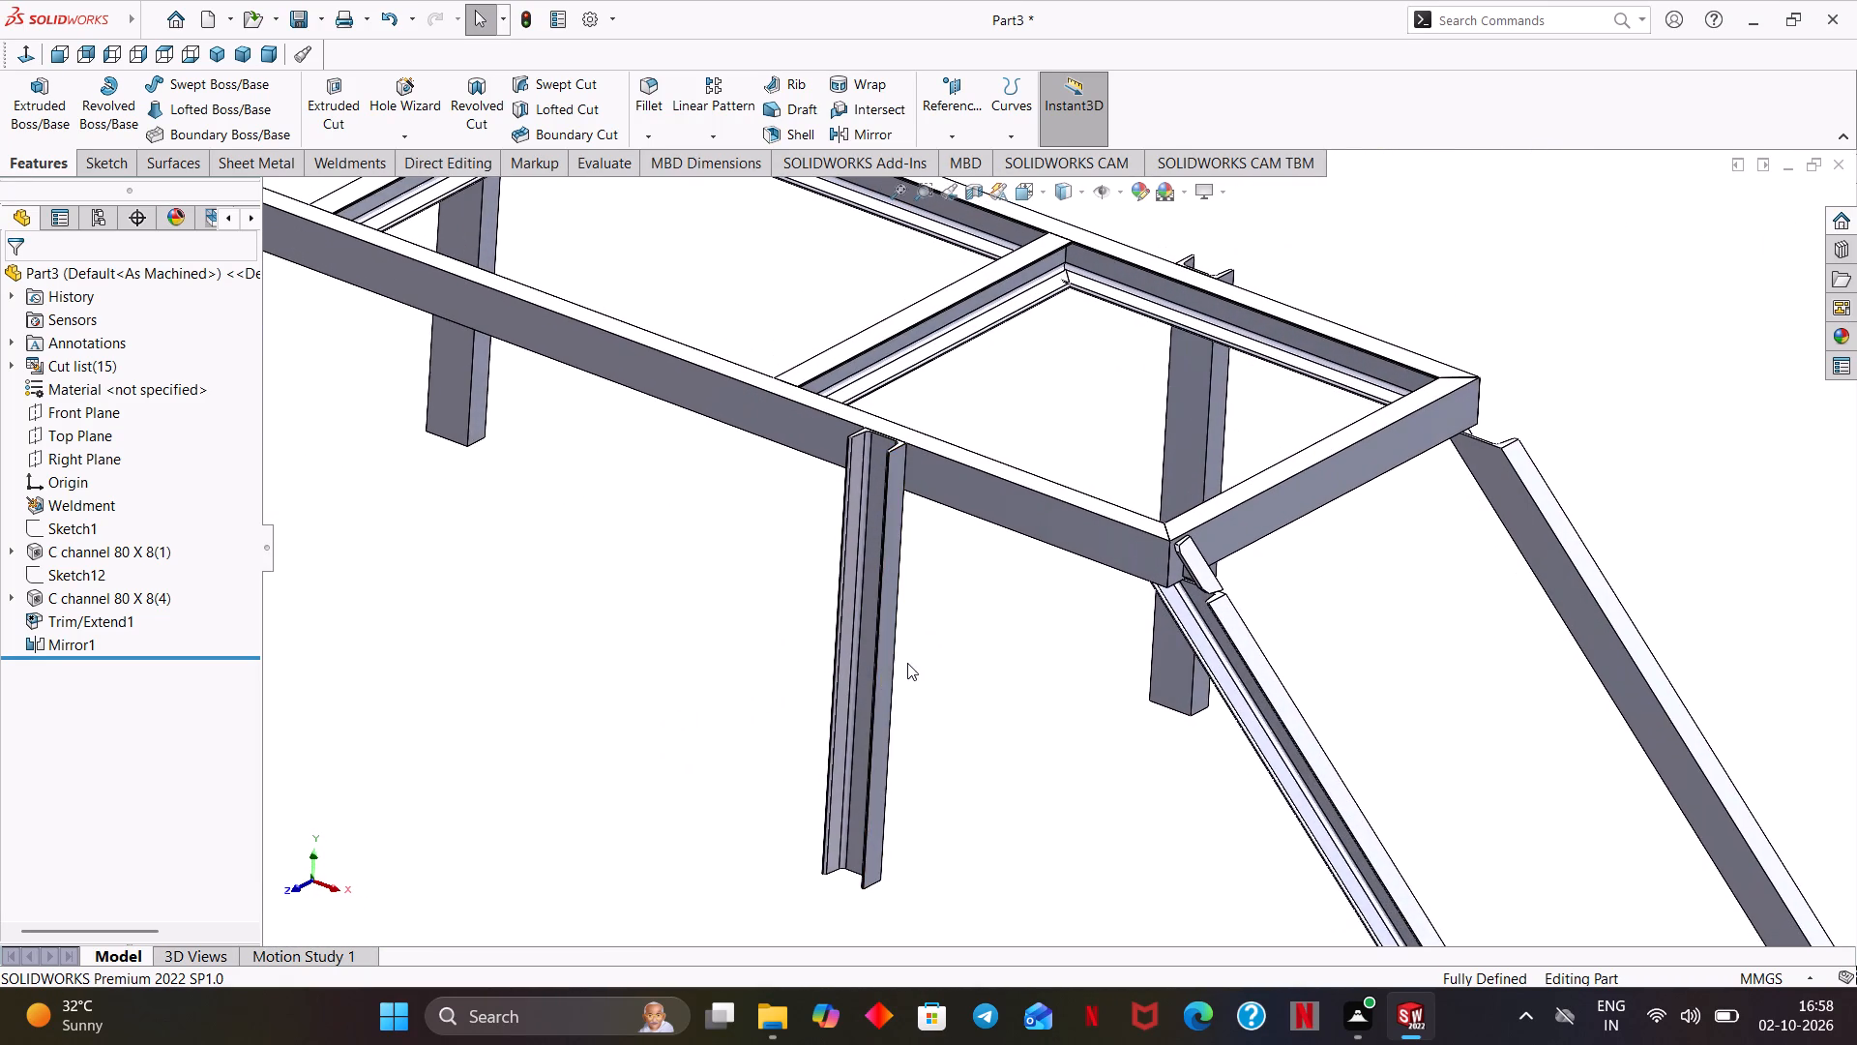
middle_drag(908, 663, 1016, 670)
scroll(782, 674, up, 2)
scroll(615, 642, up, 1)
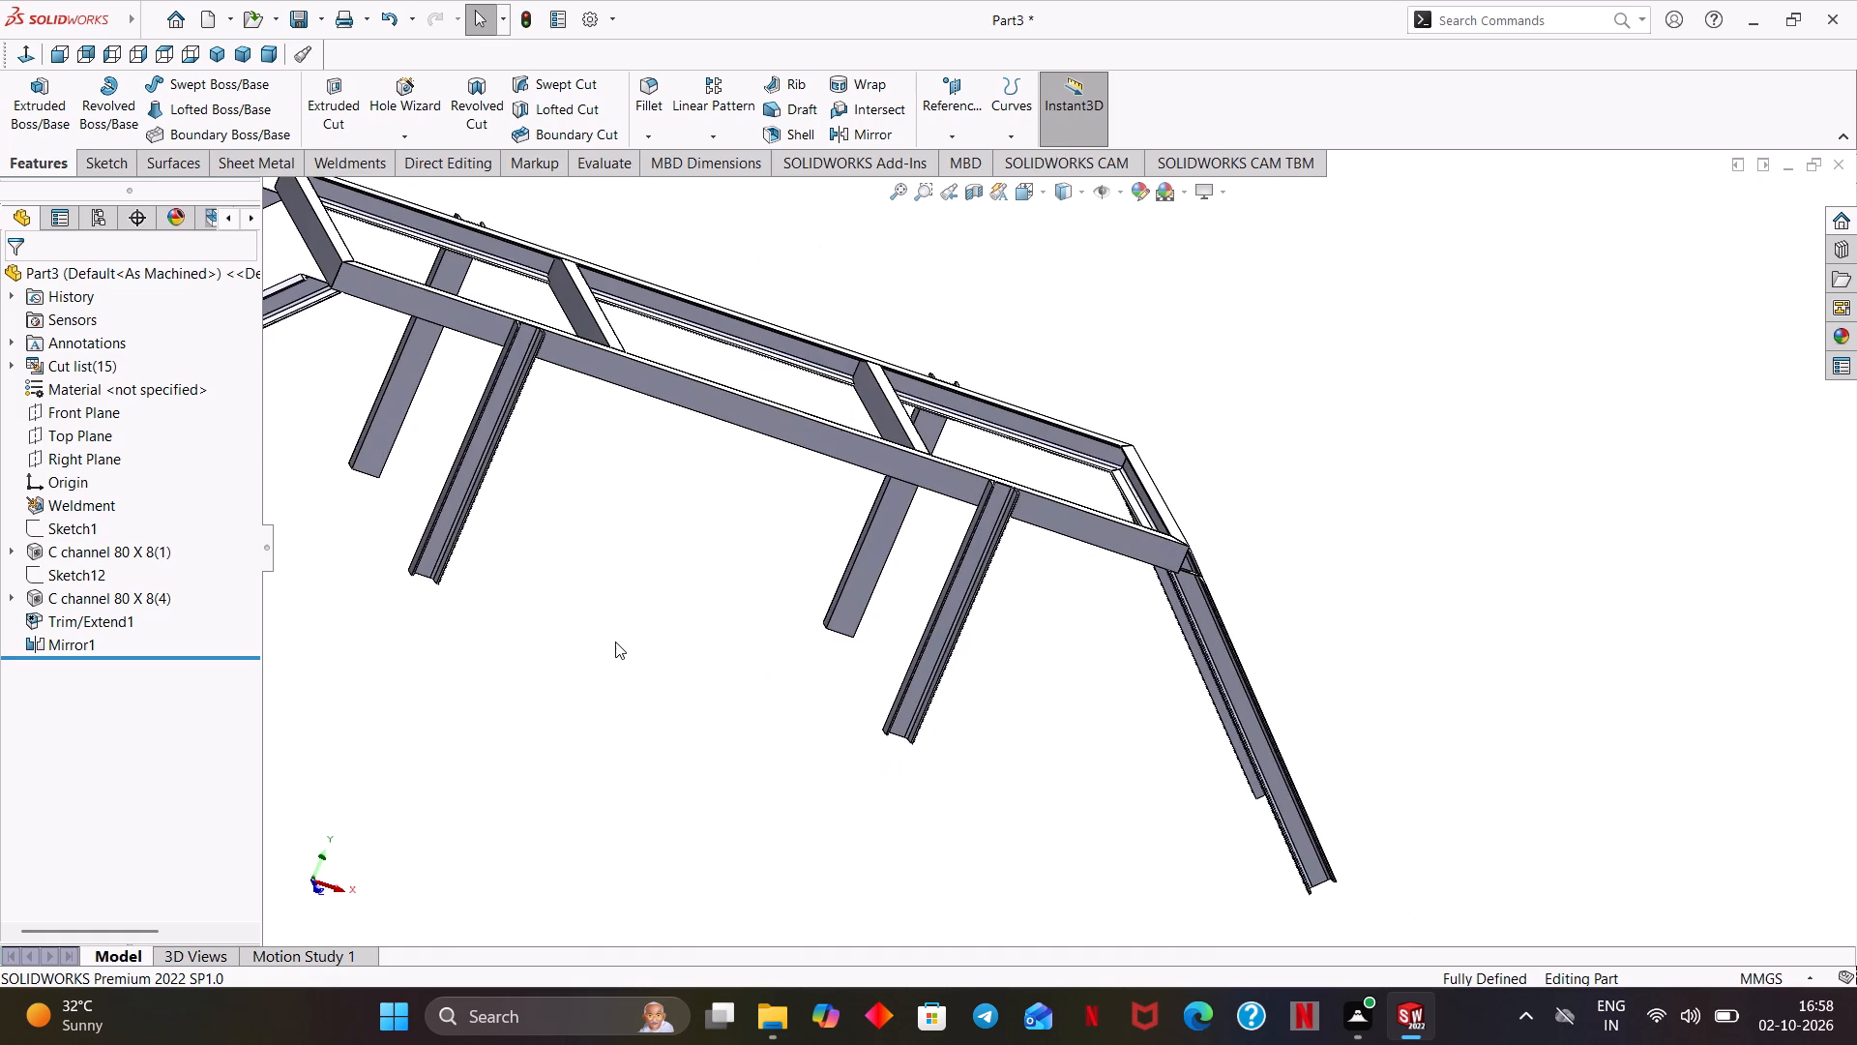
middle_drag(552, 640, 453, 617)
middle_drag(453, 617, 581, 624)
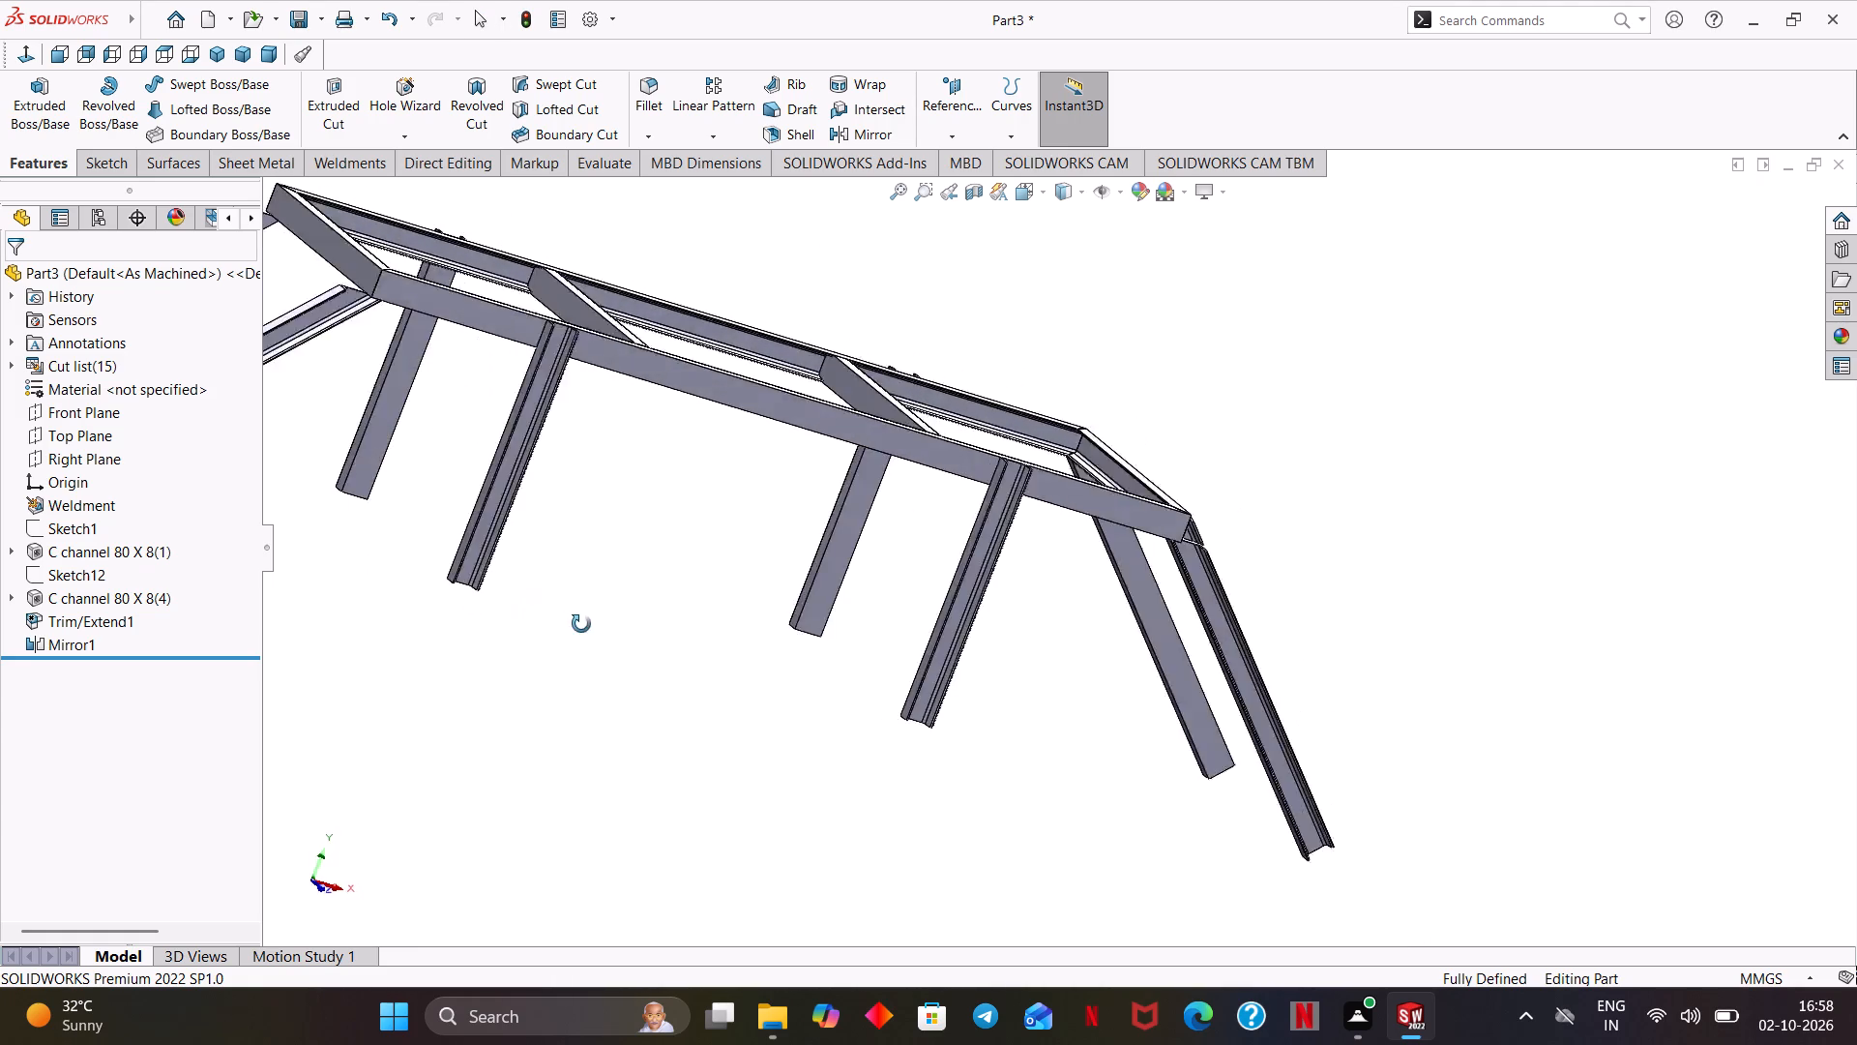
middle_drag(581, 624, 541, 667)
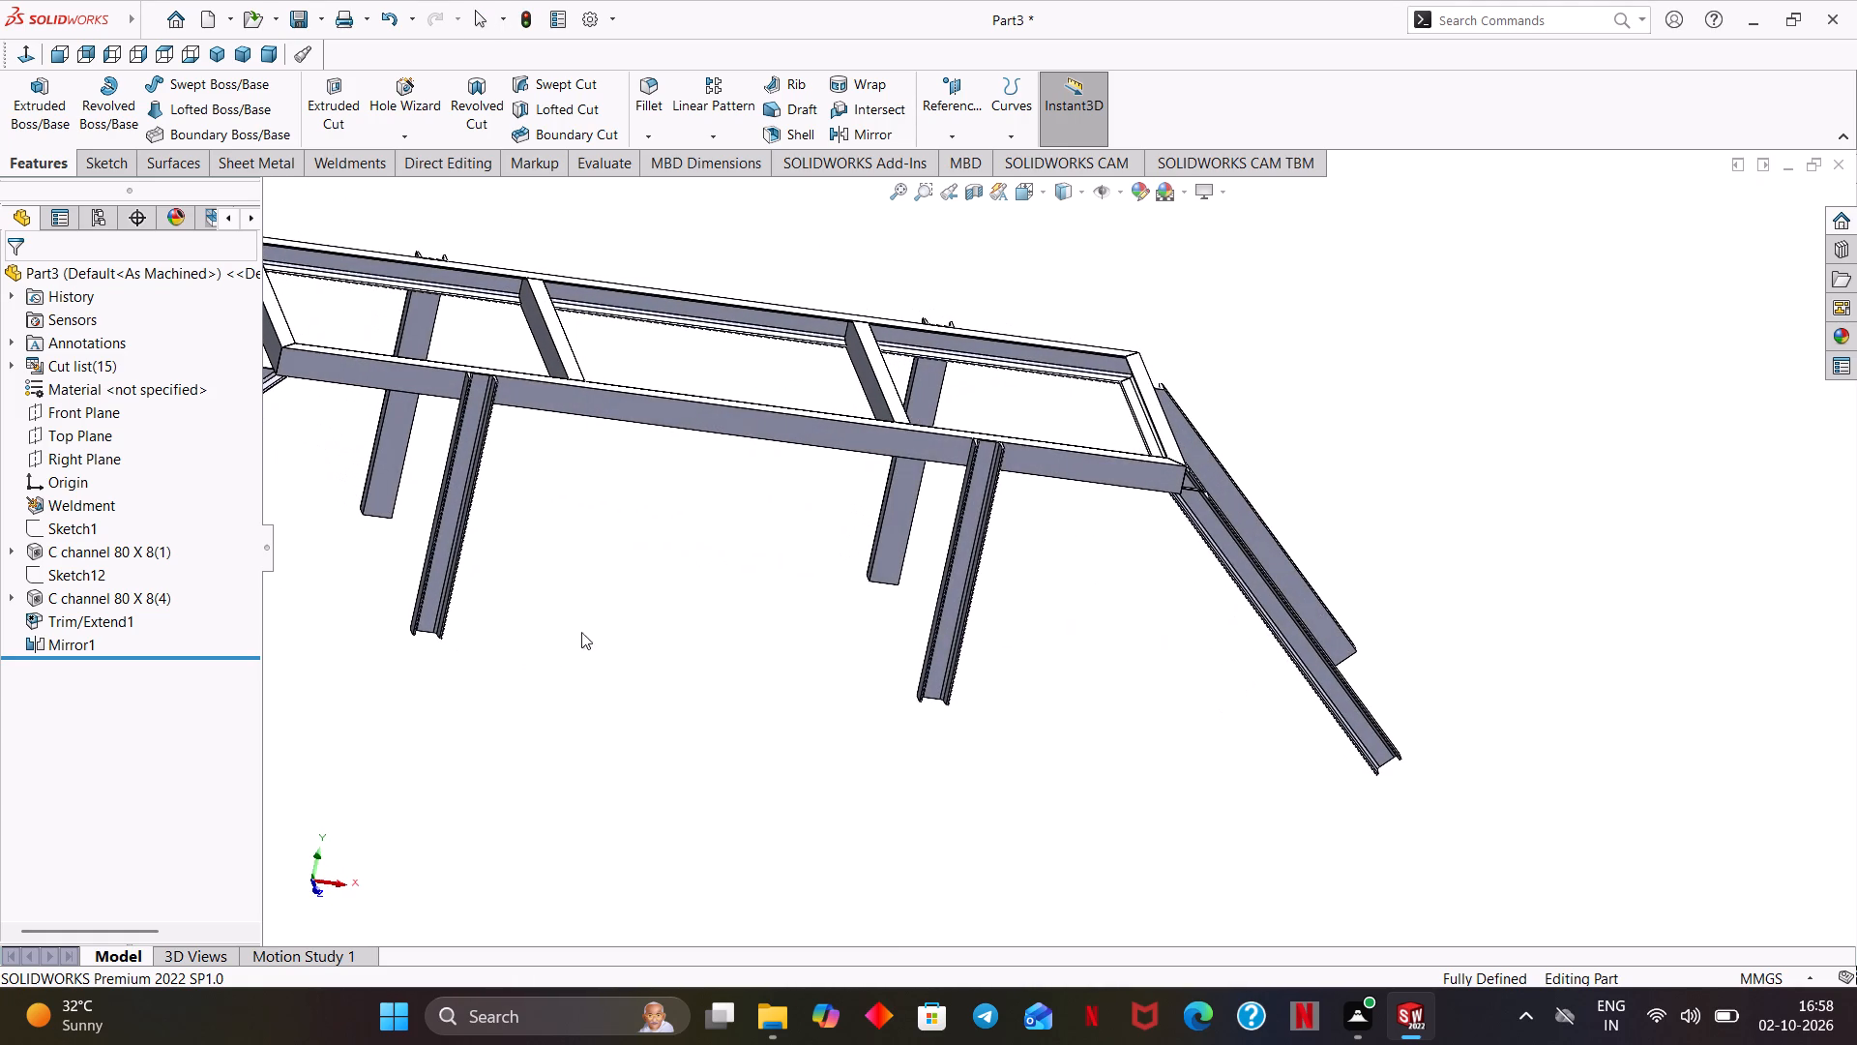
ctrl+middle_drag(762, 609, 1072, 630)
middle_drag(1009, 652, 949, 667)
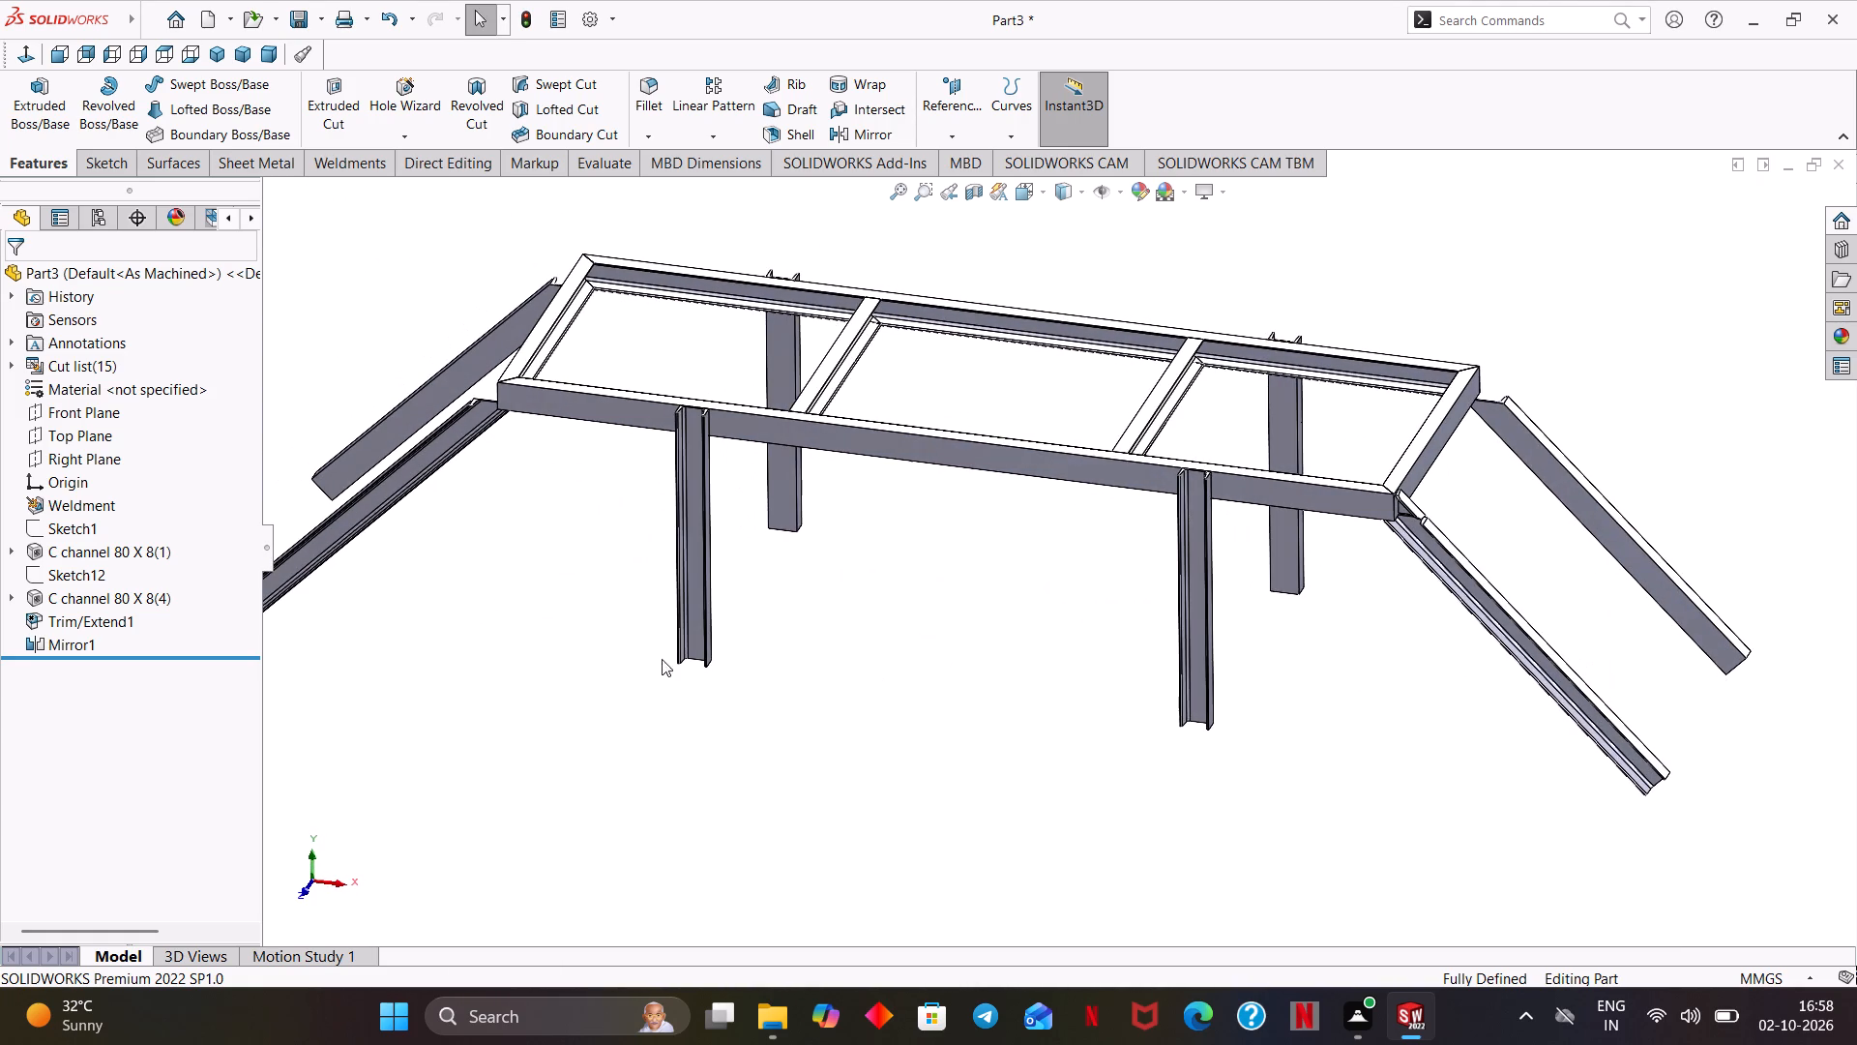
scroll(611, 649, down, 1)
scroll(611, 649, up, 1)
scroll(611, 649, down, 3)
ctrl+middle_drag(610, 640, 612, 673)
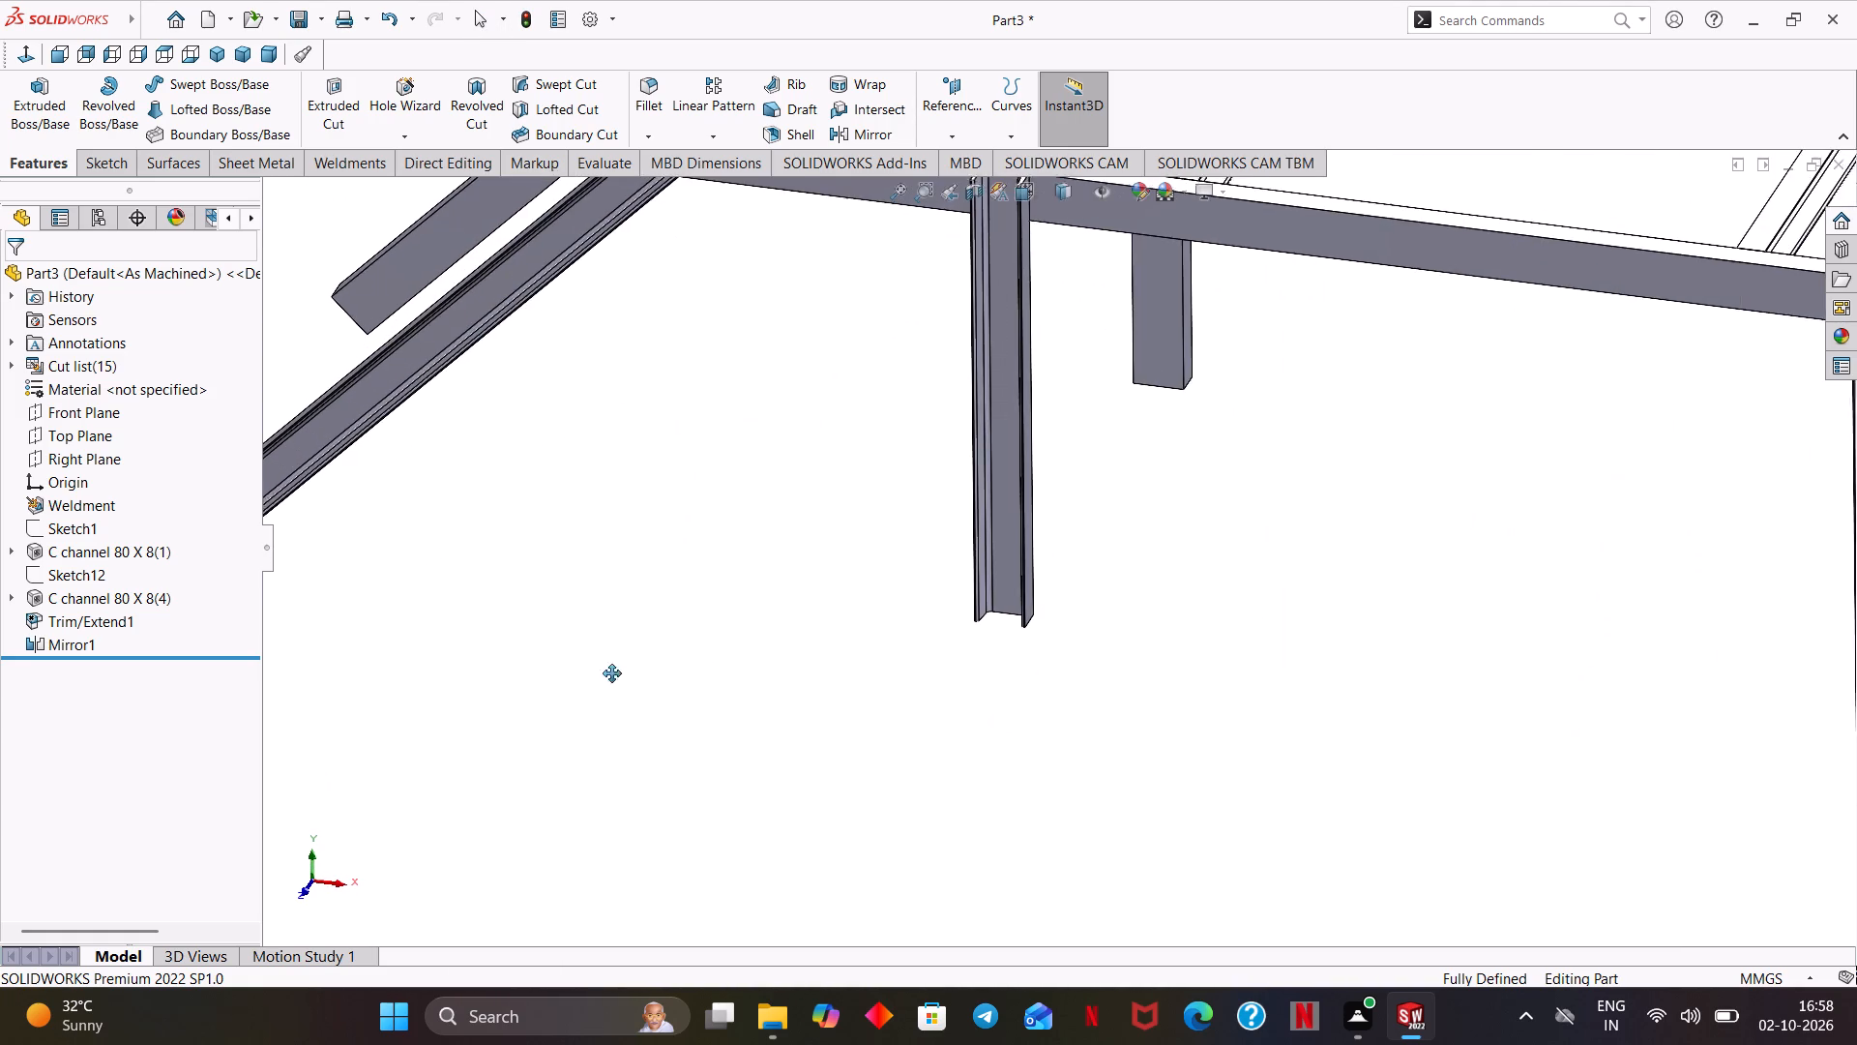
ctrl+middle_drag(612, 673, 632, 916)
middle_drag(651, 741, 743, 752)
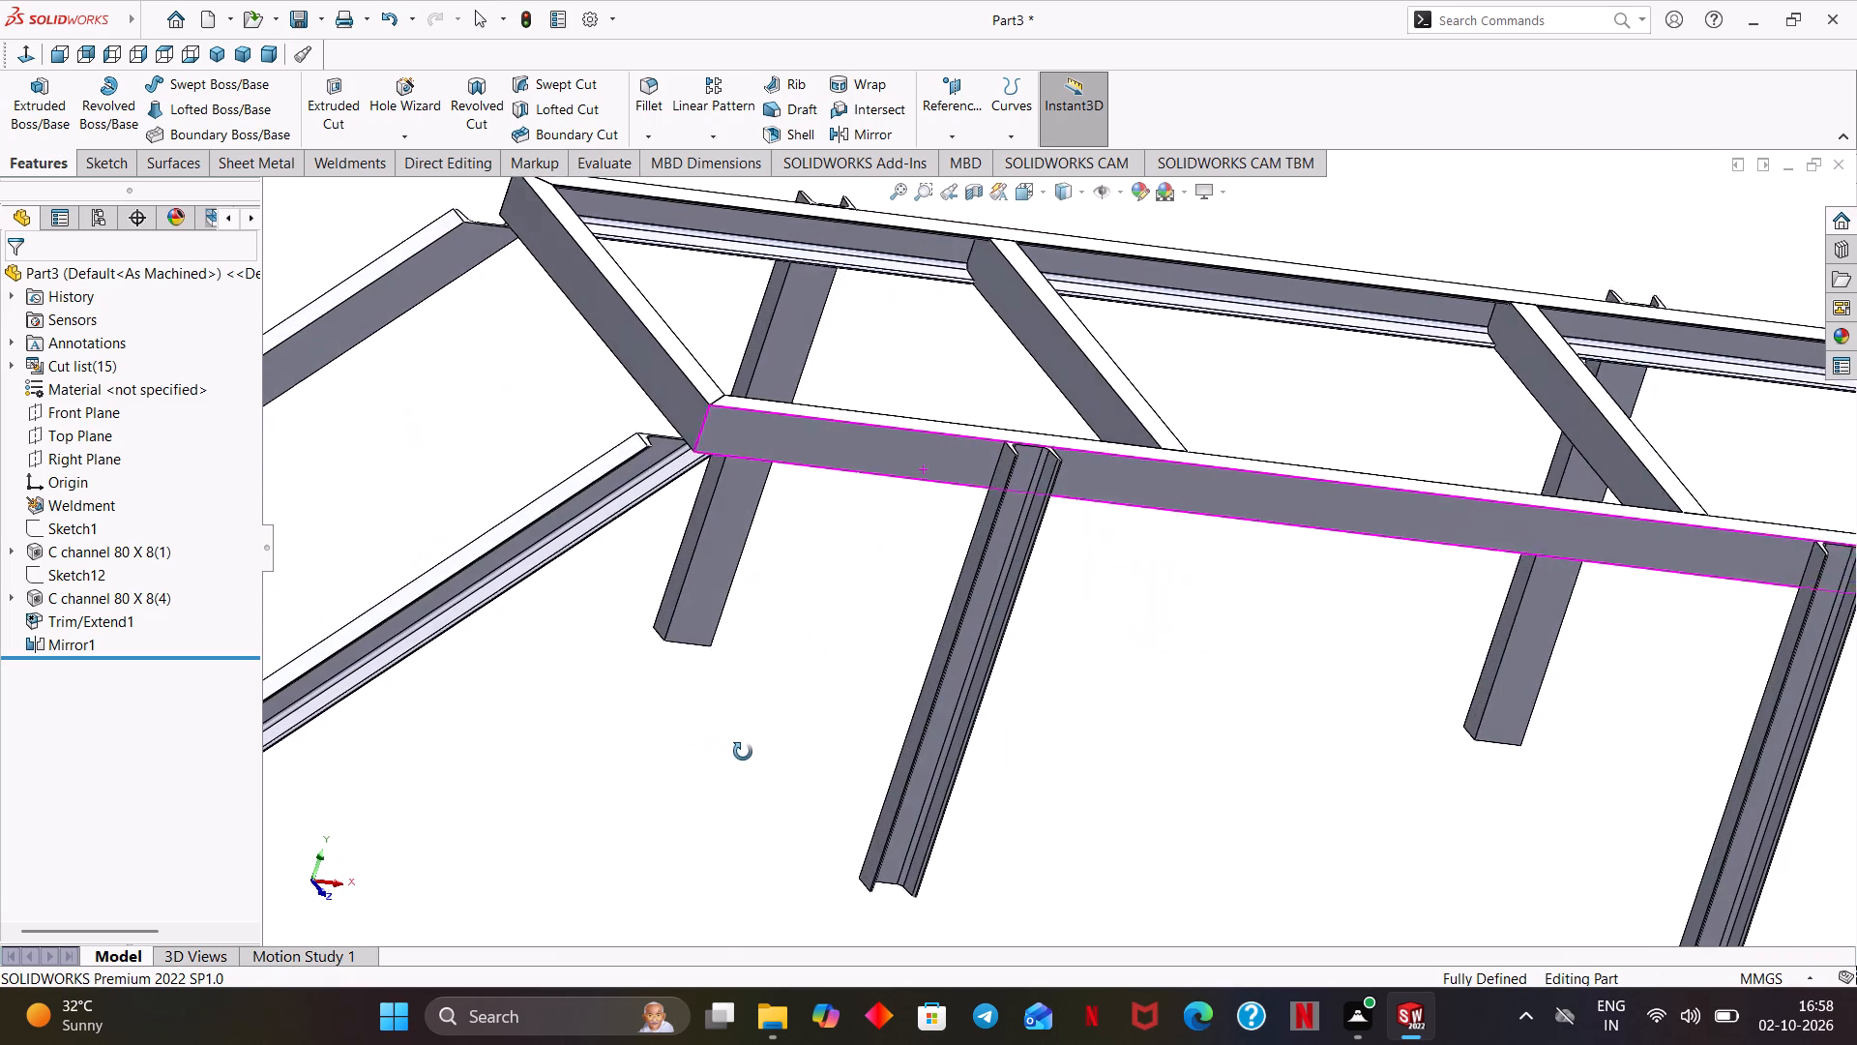
middle_drag(743, 752, 726, 743)
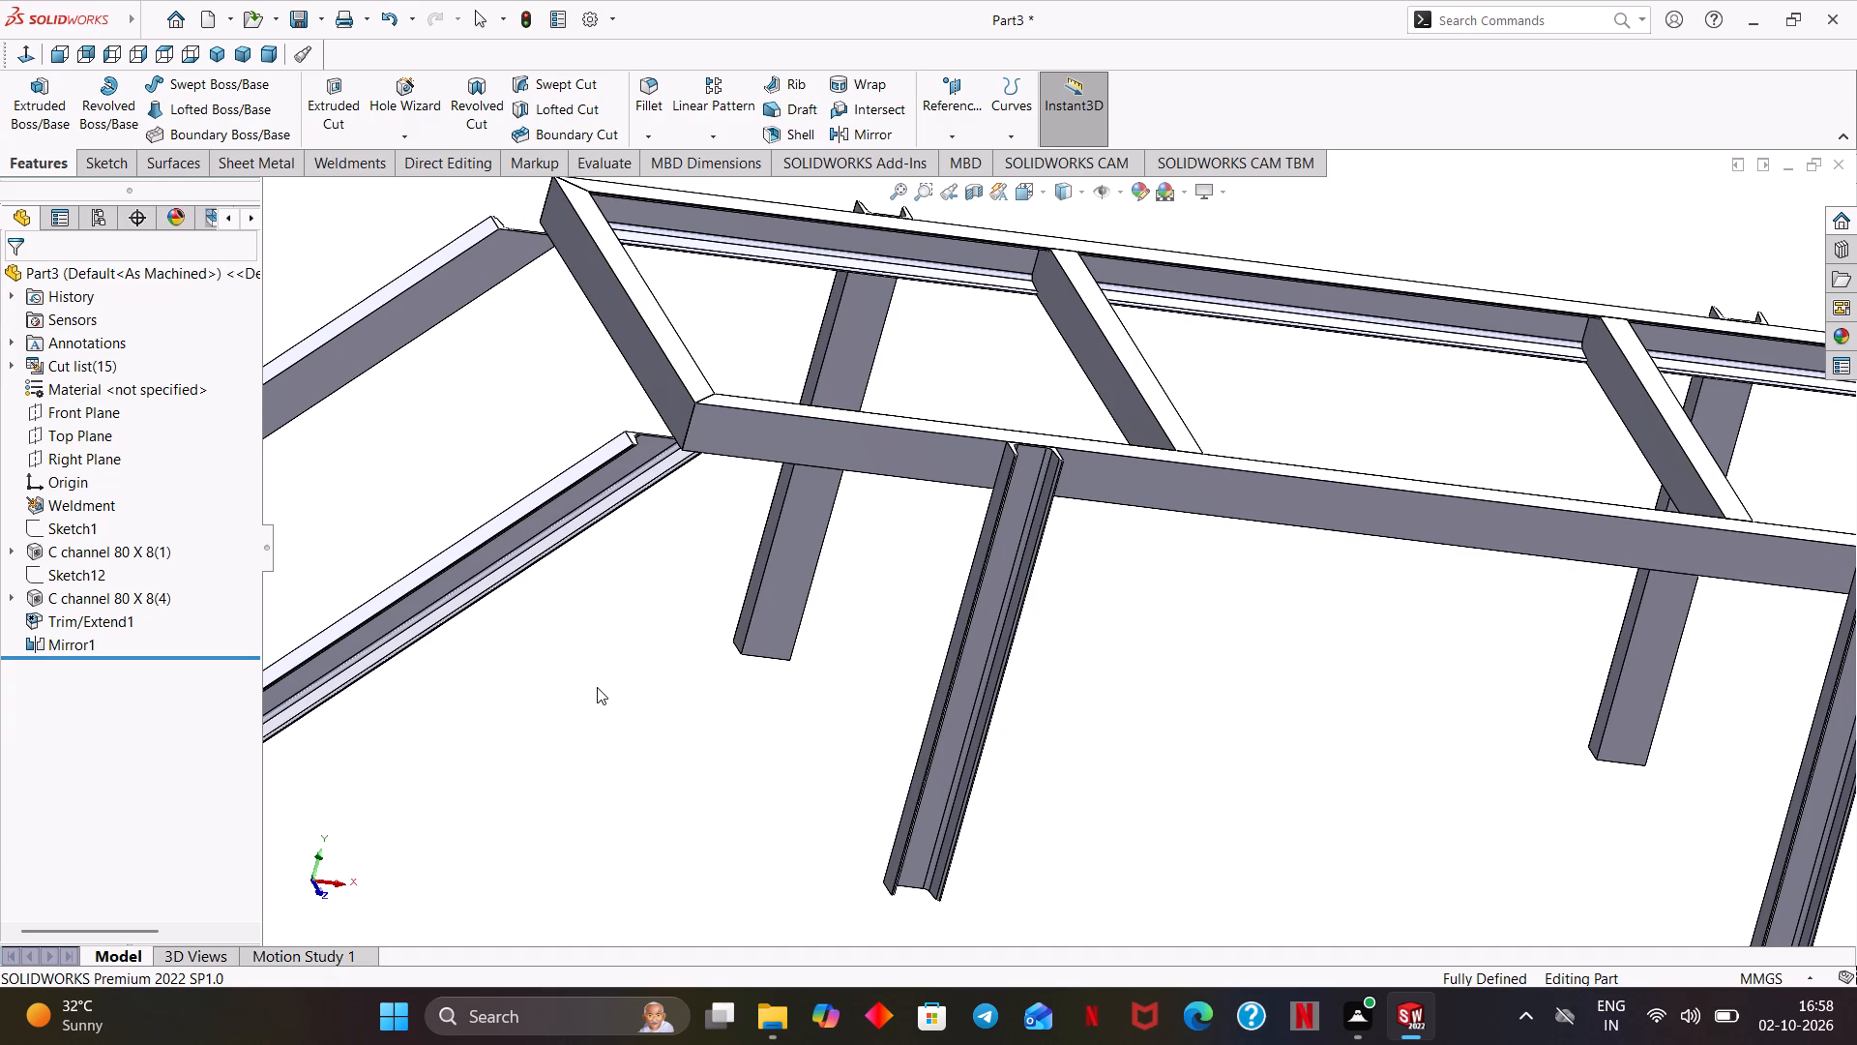
Undo the hiding of both sketches and the mirroring of the four leg bodies.
key(ctrl+z)
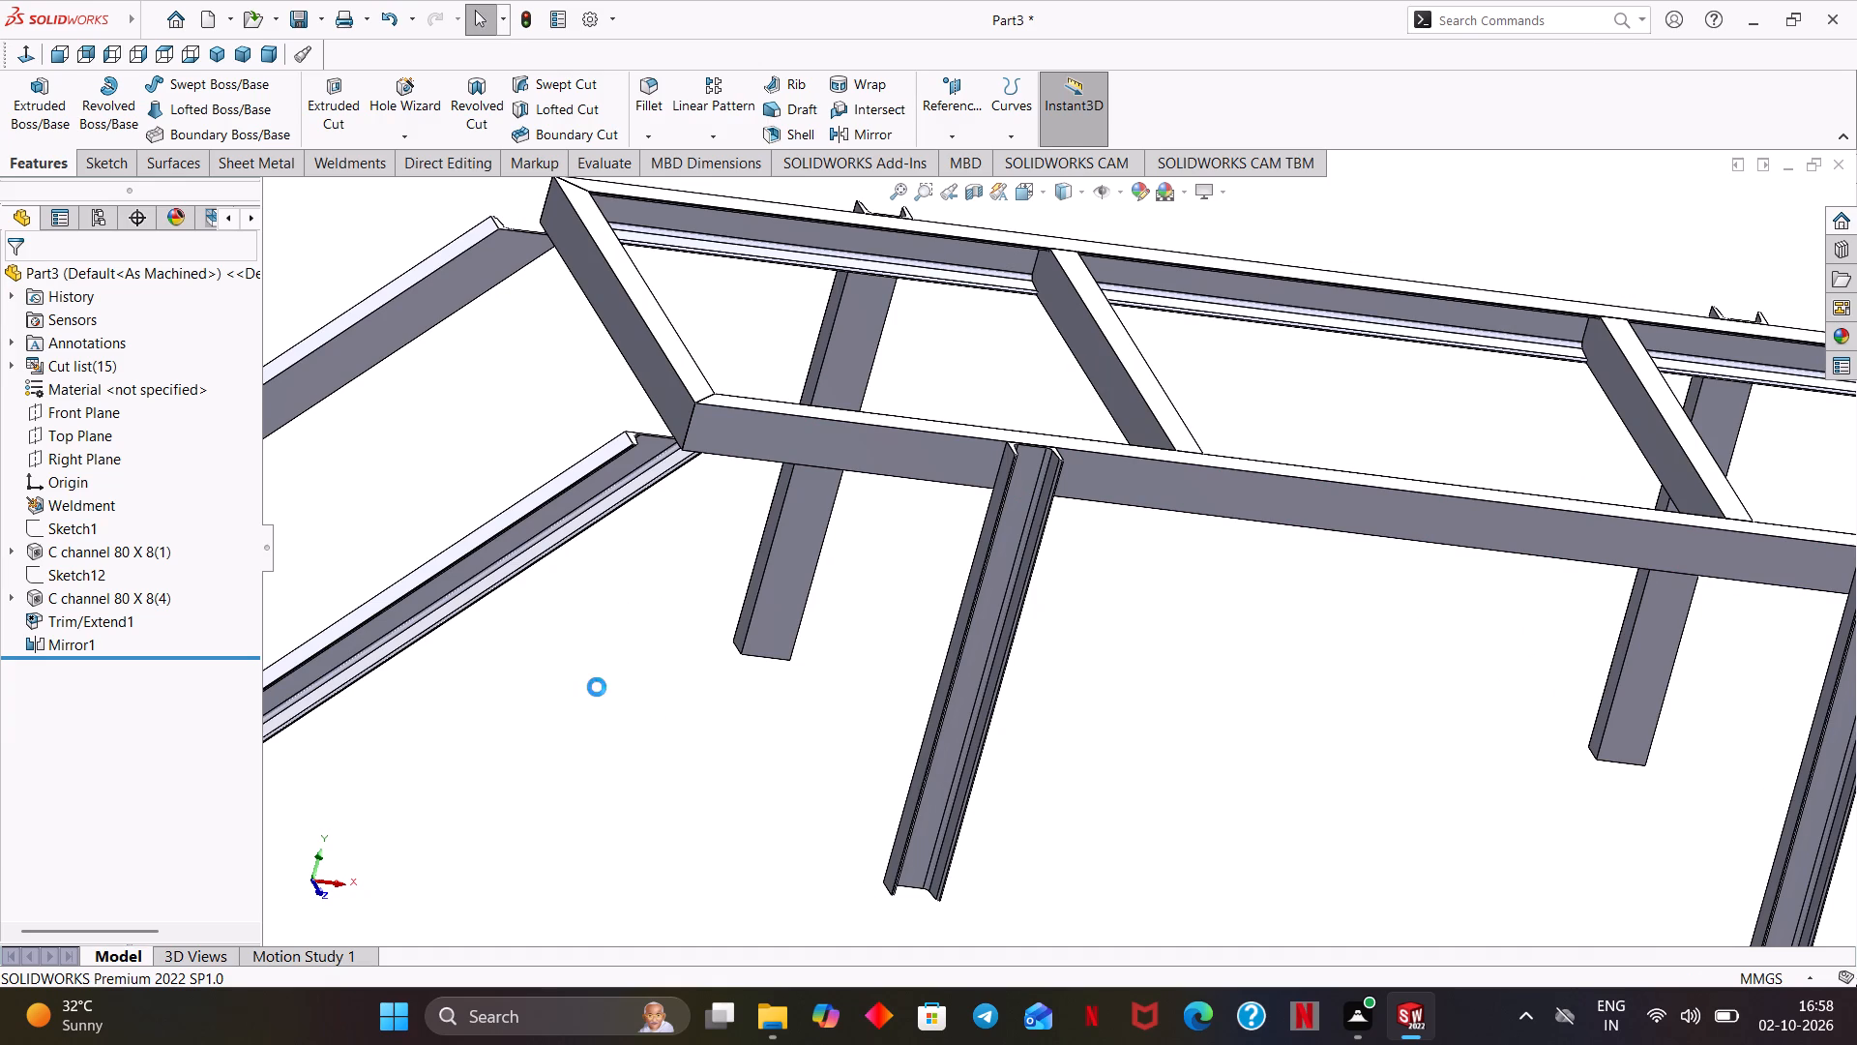
key(ctrl+z)
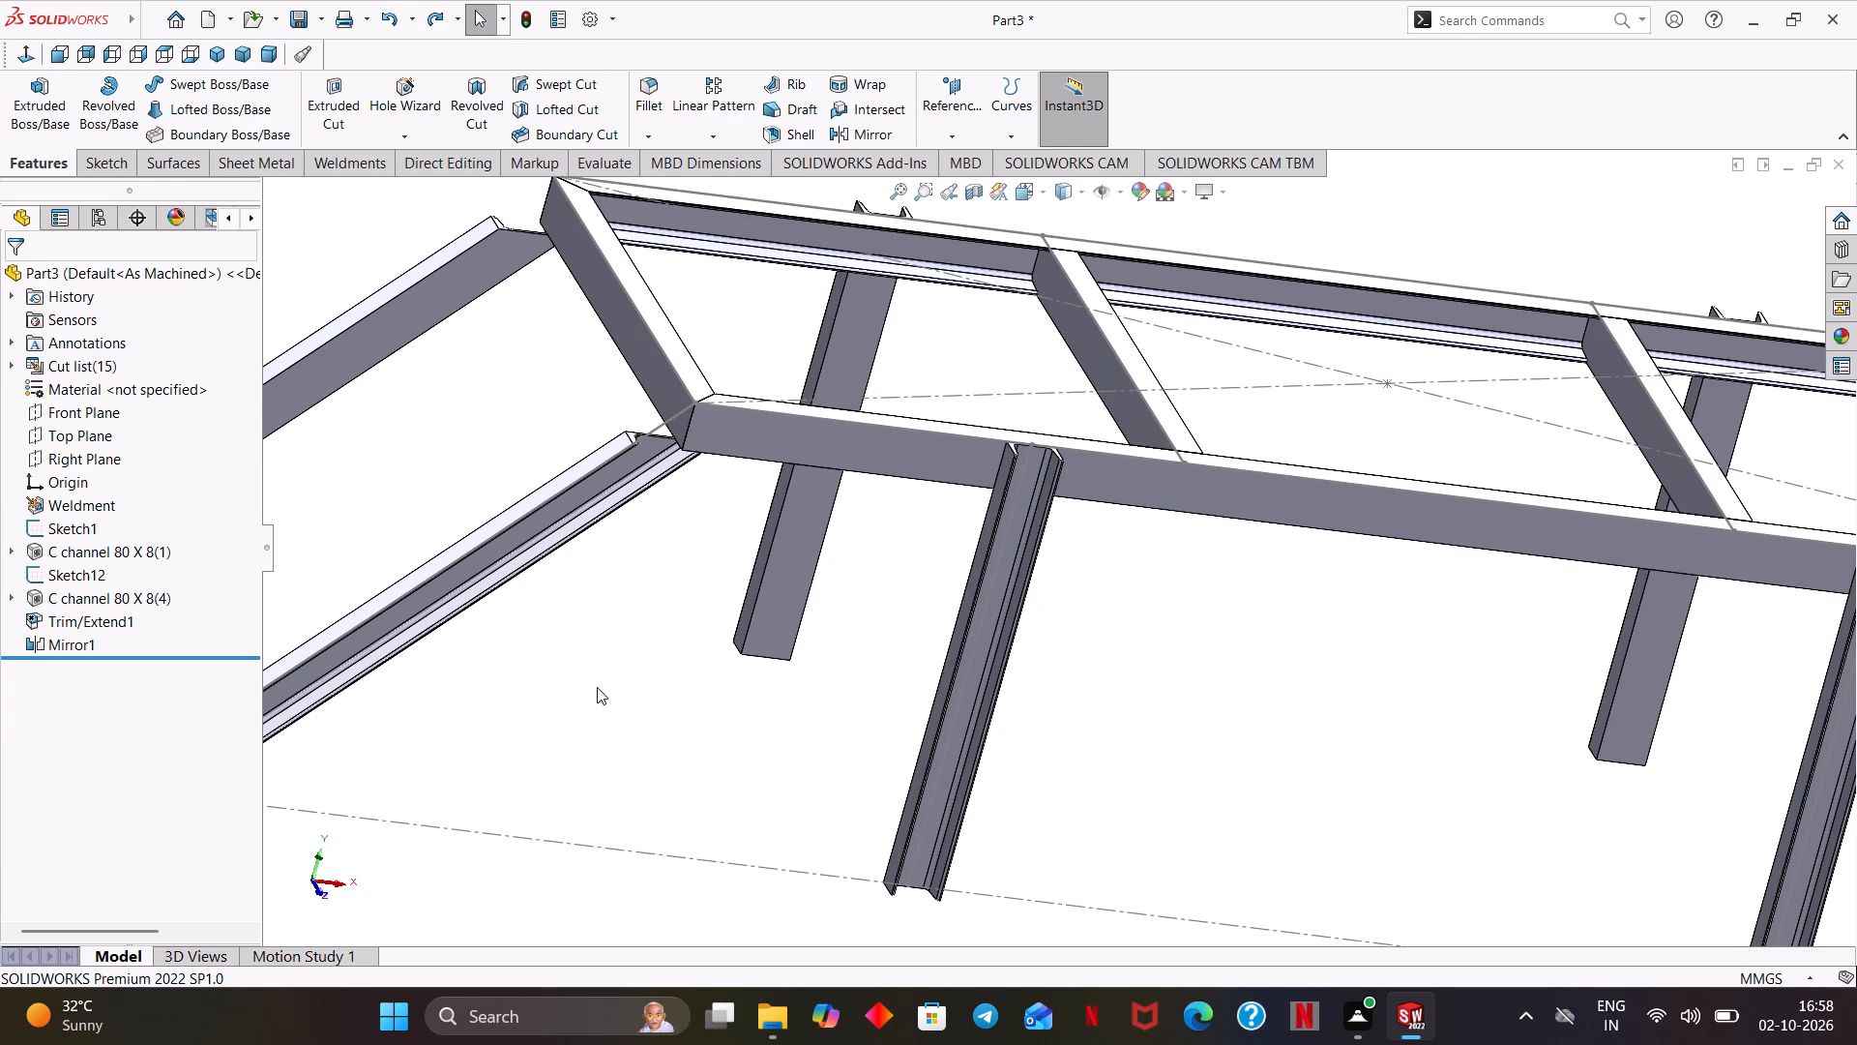
key(ctrl+z)
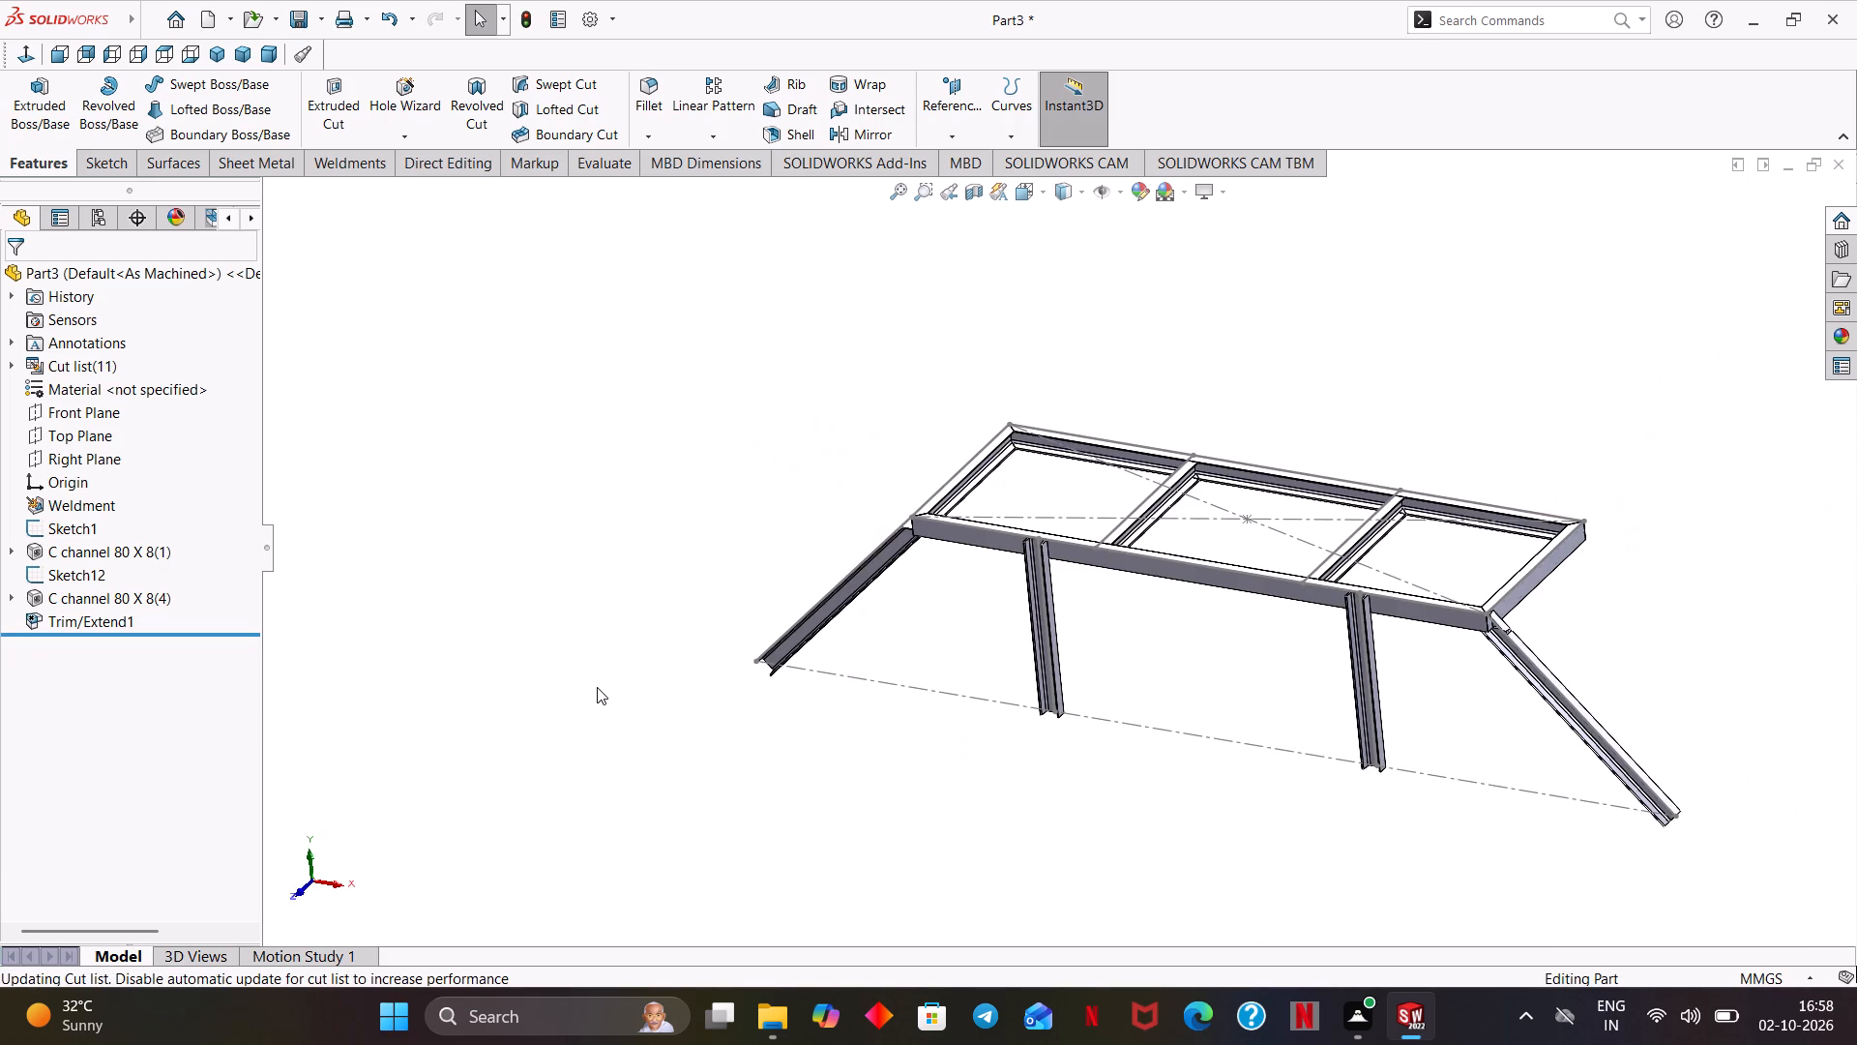
Undo the Trim/Extend operation of the legs at the frame.
scroll(1031, 853, down, 3)
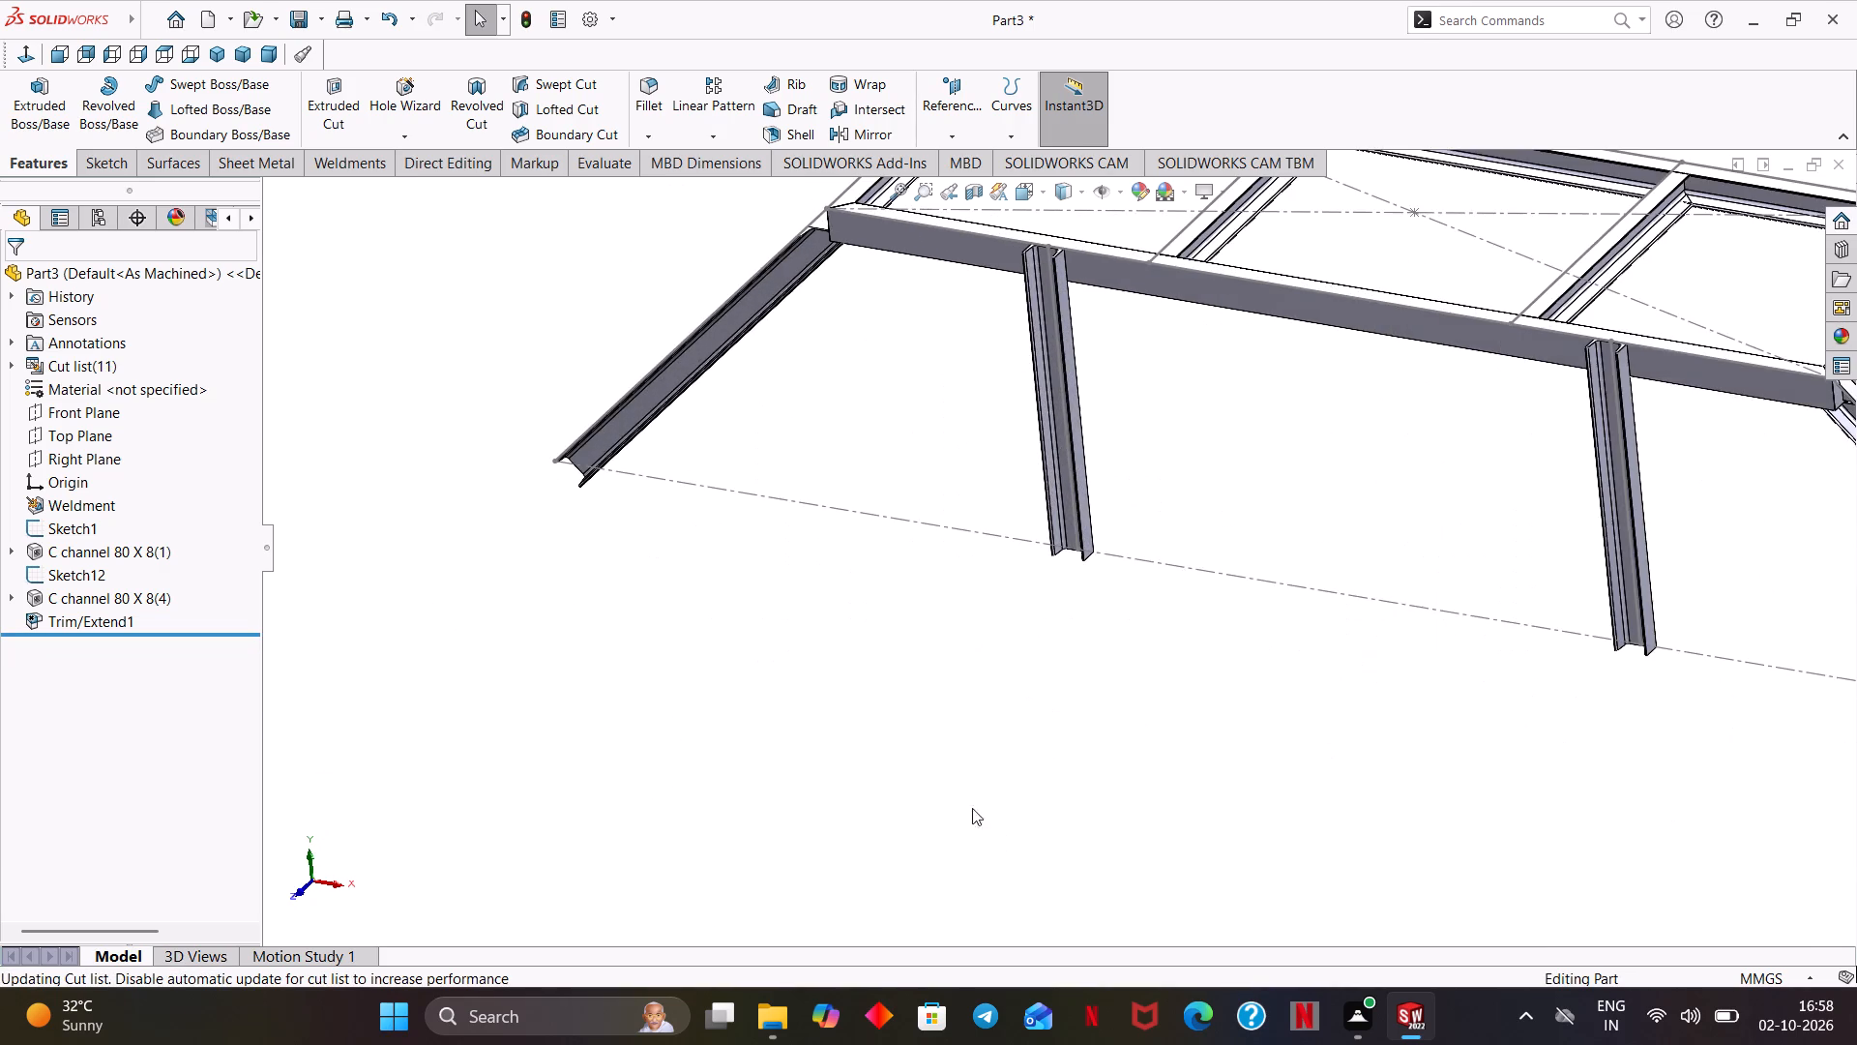
middle_drag(948, 697, 998, 715)
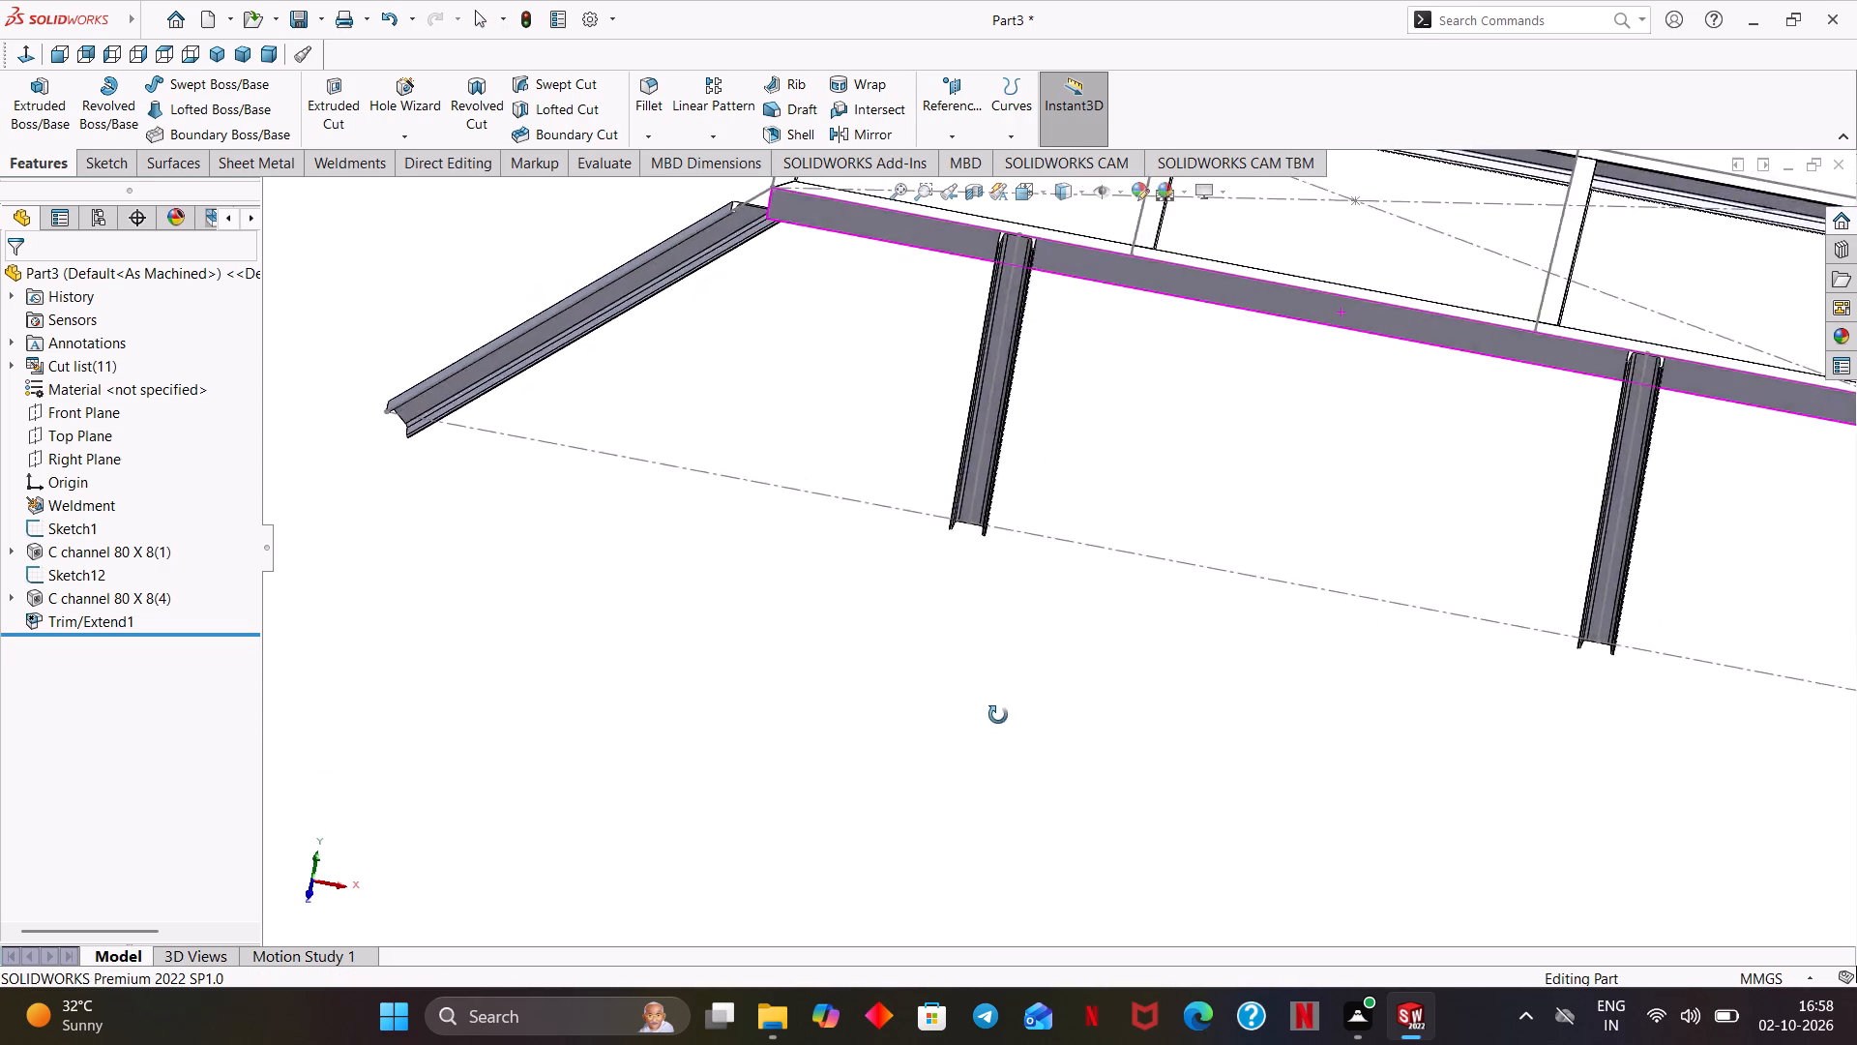
middle_drag(998, 715, 1066, 746)
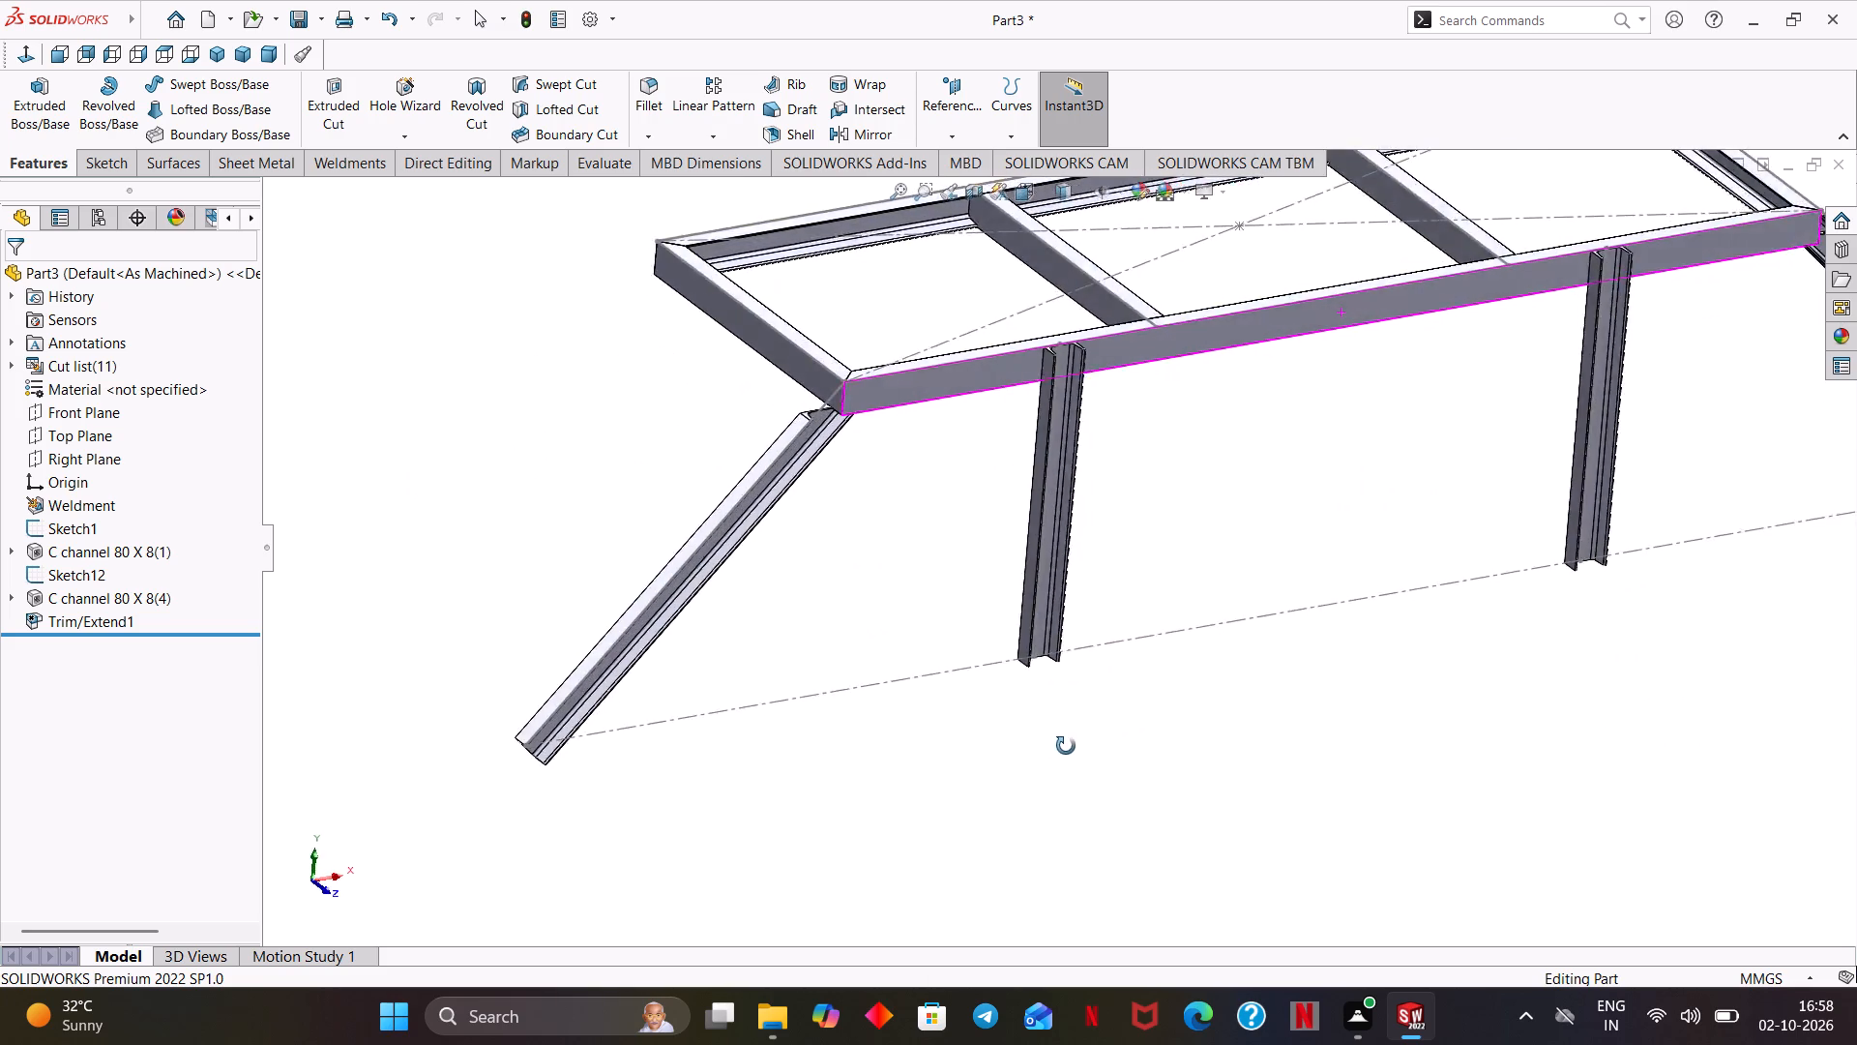
middle_drag(1066, 746, 994, 739)
middle_drag(1478, 722, 1303, 851)
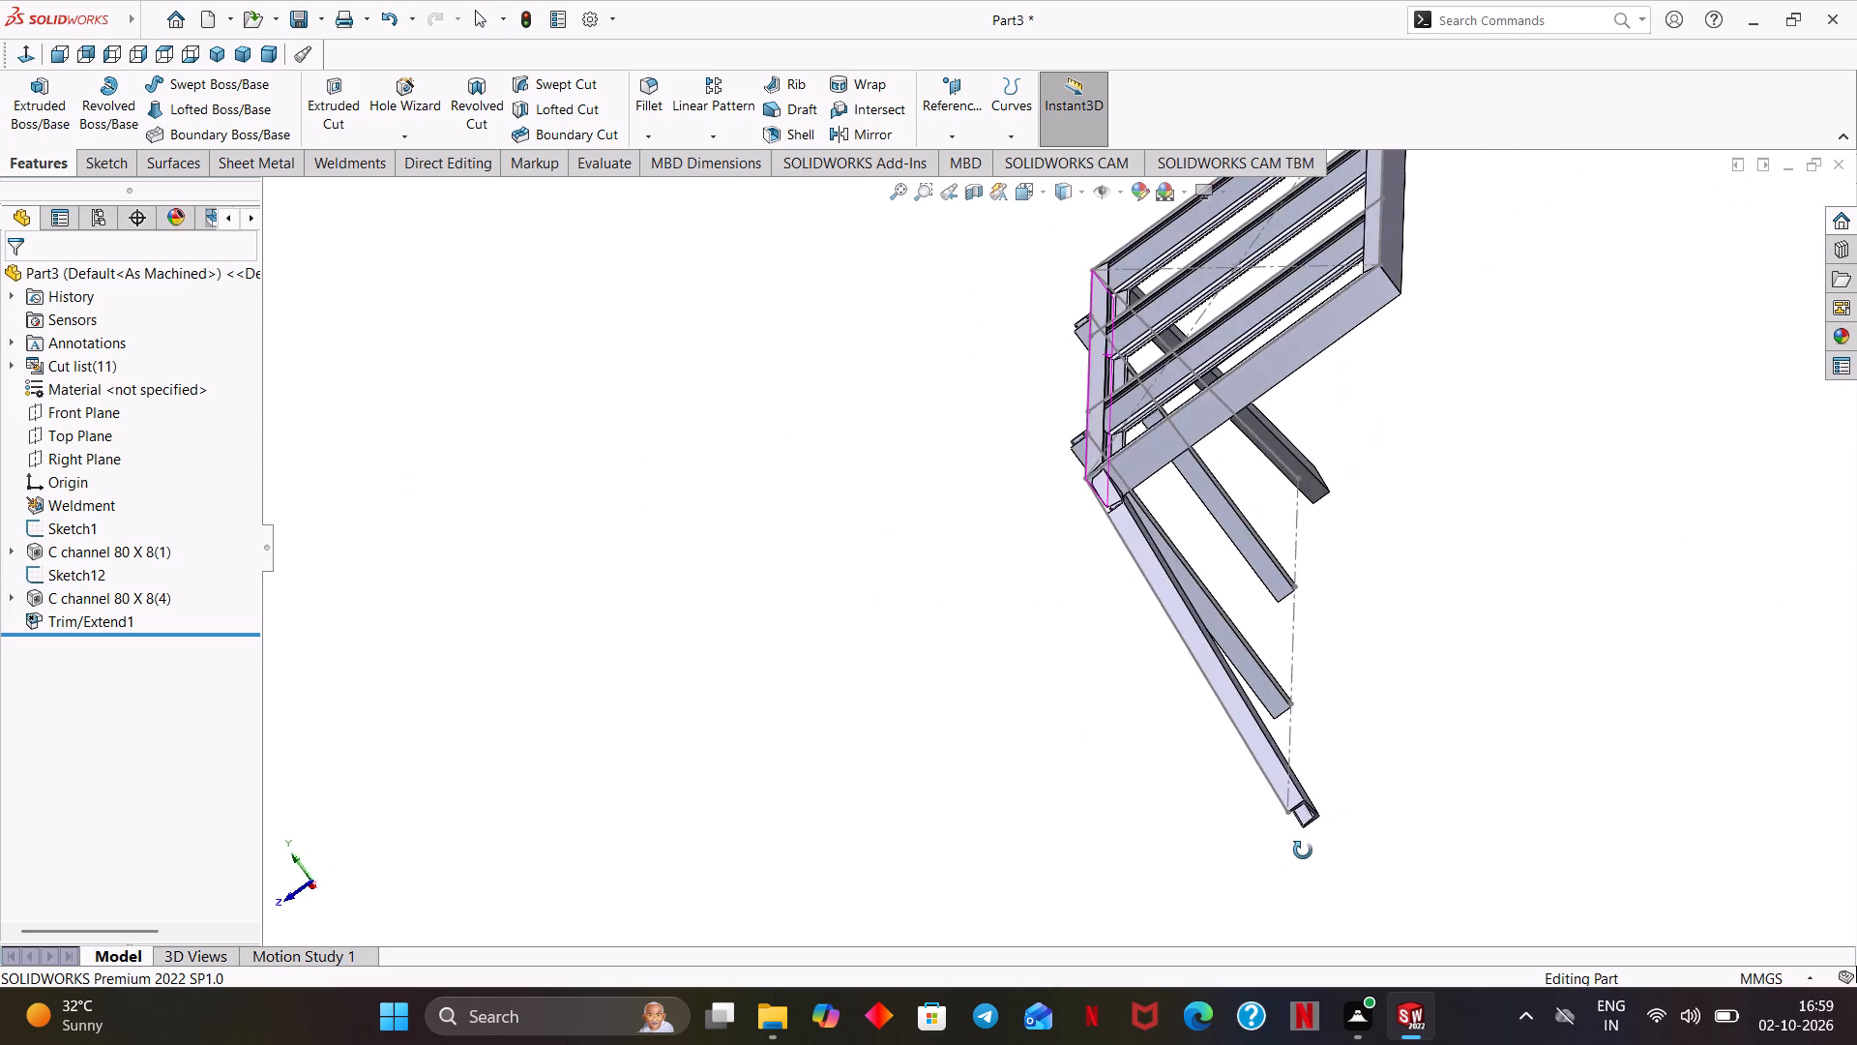
middle_drag(1303, 851, 1623, 821)
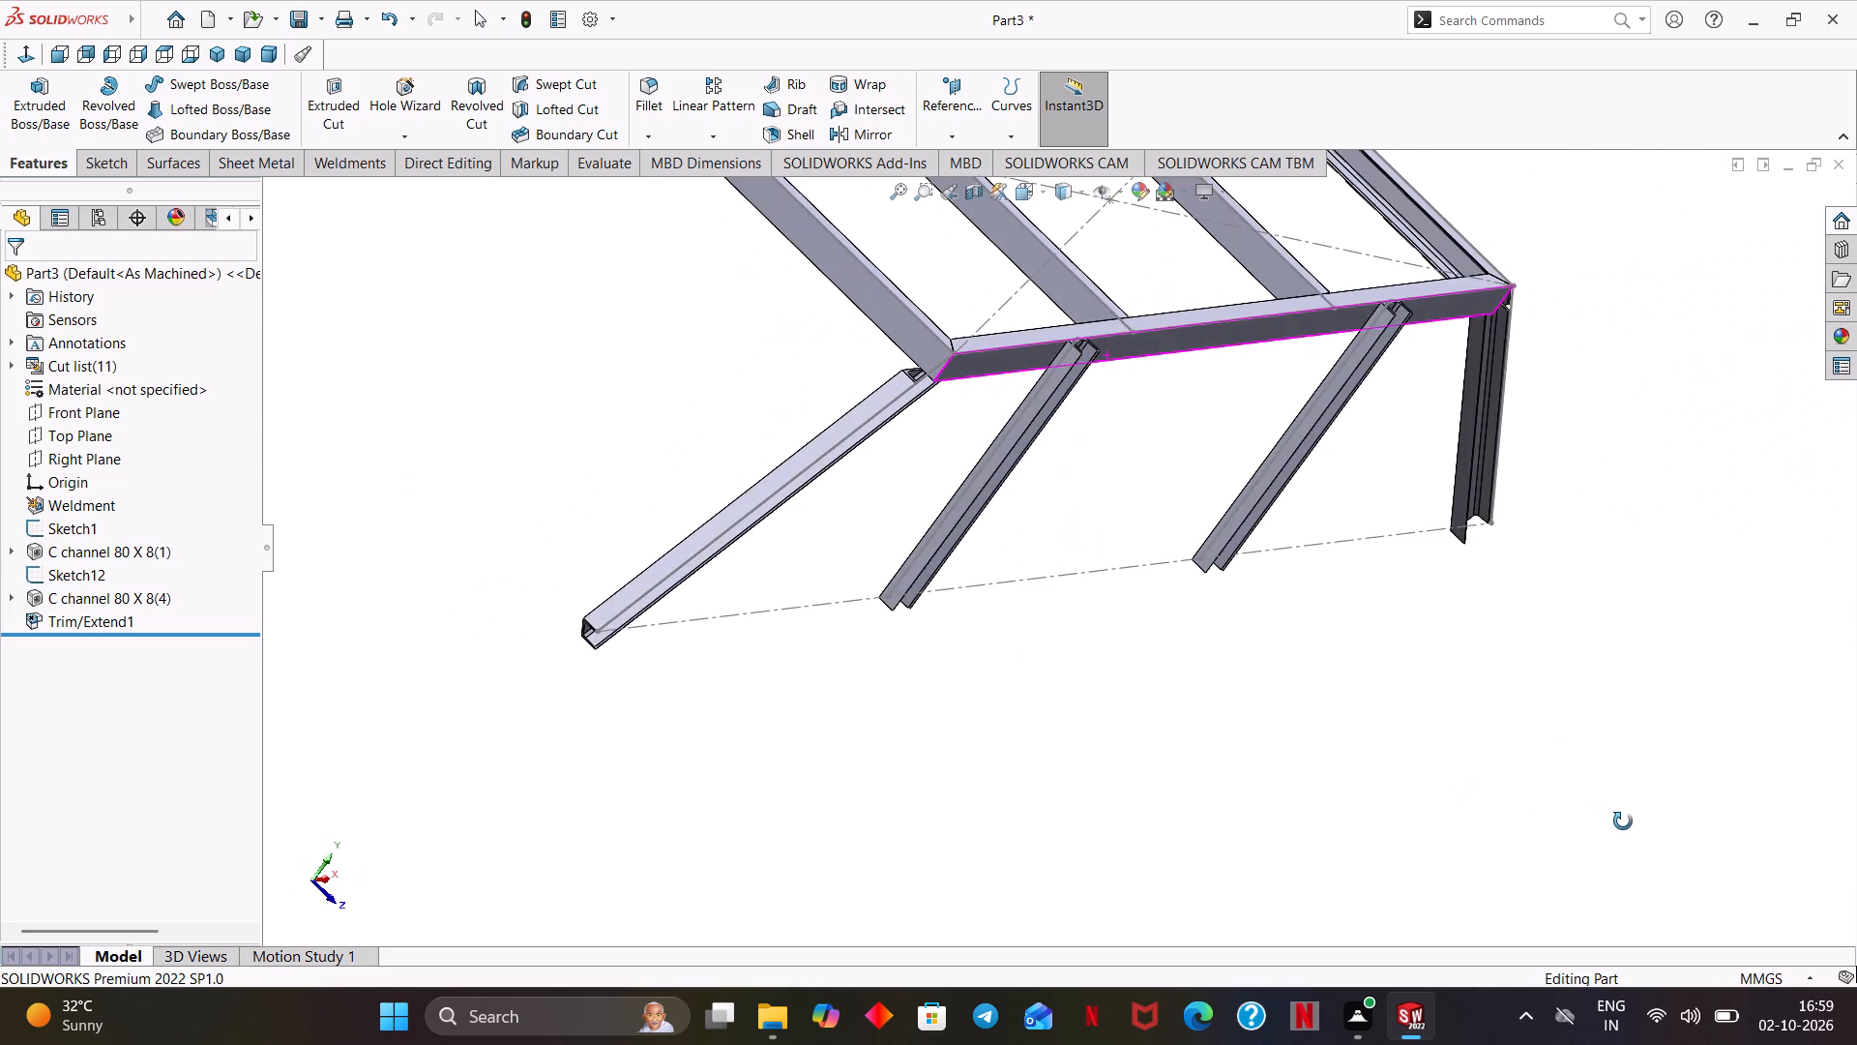
middle_drag(1623, 821, 1399, 715)
scroll(1398, 715, up, 1)
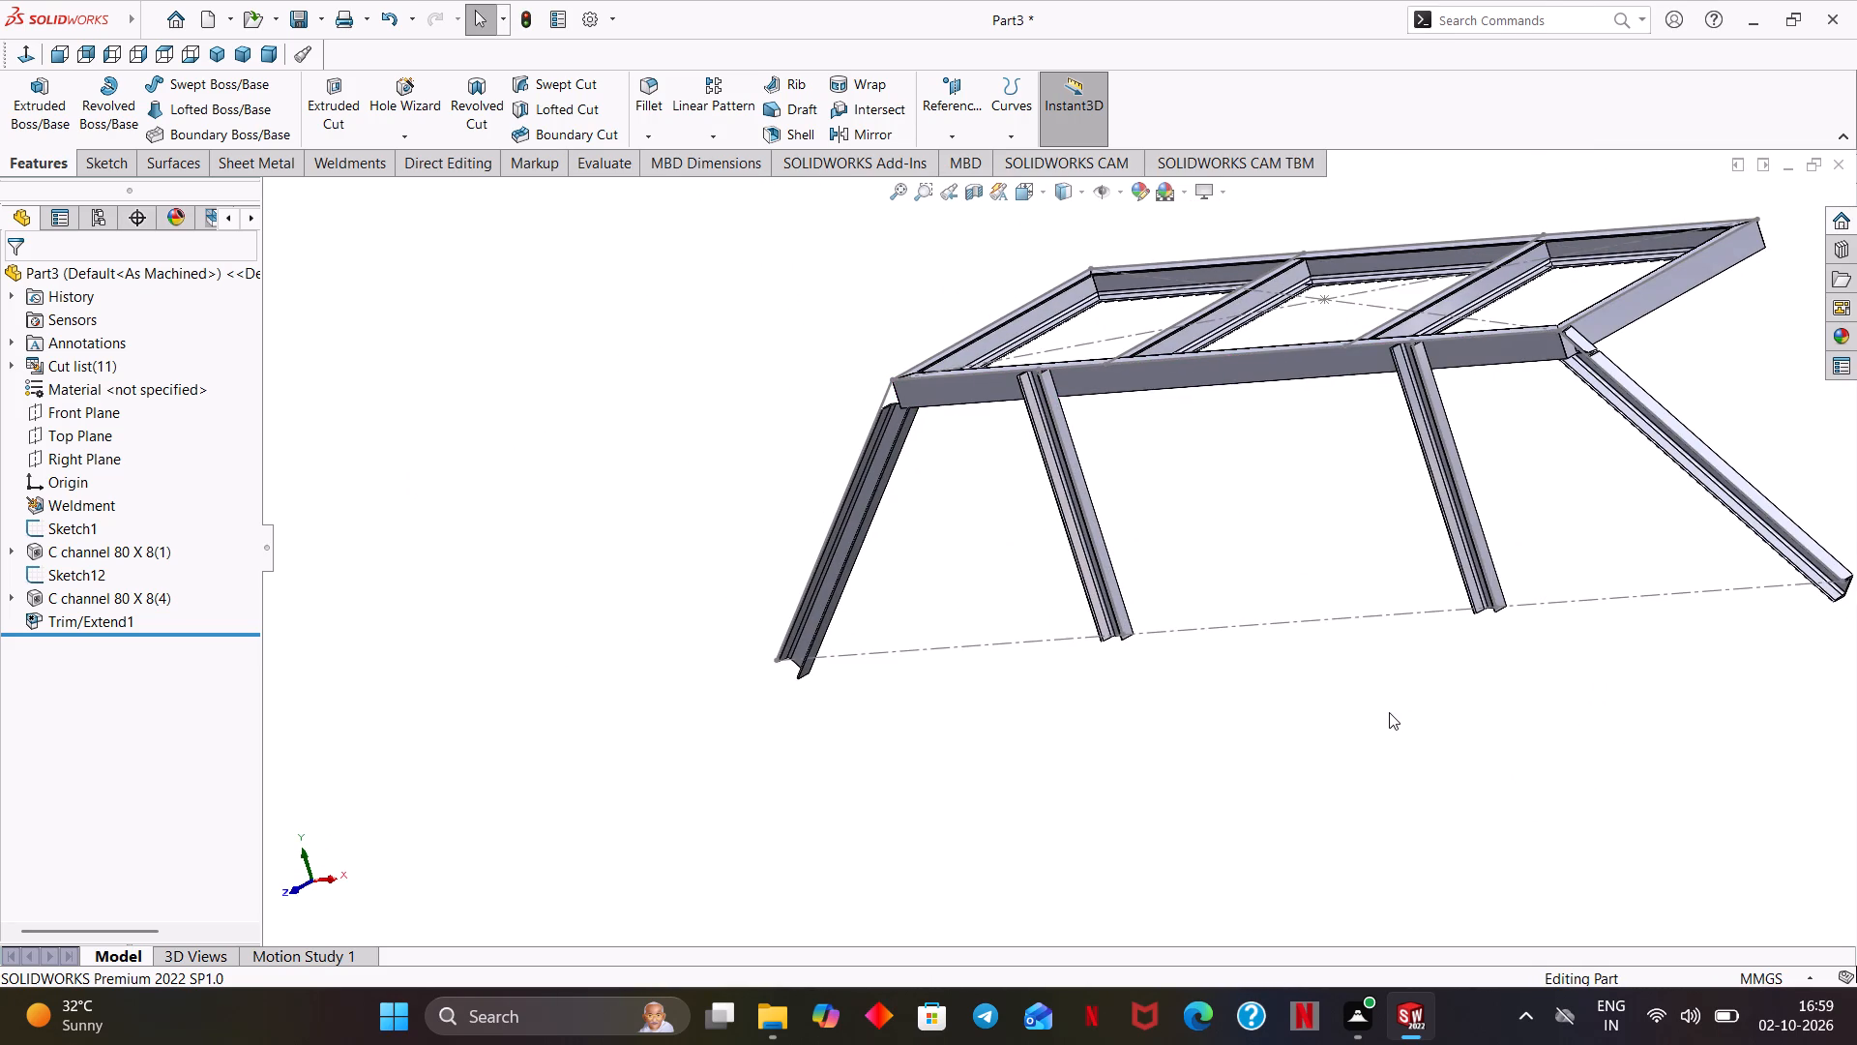
key(ctrl+z)
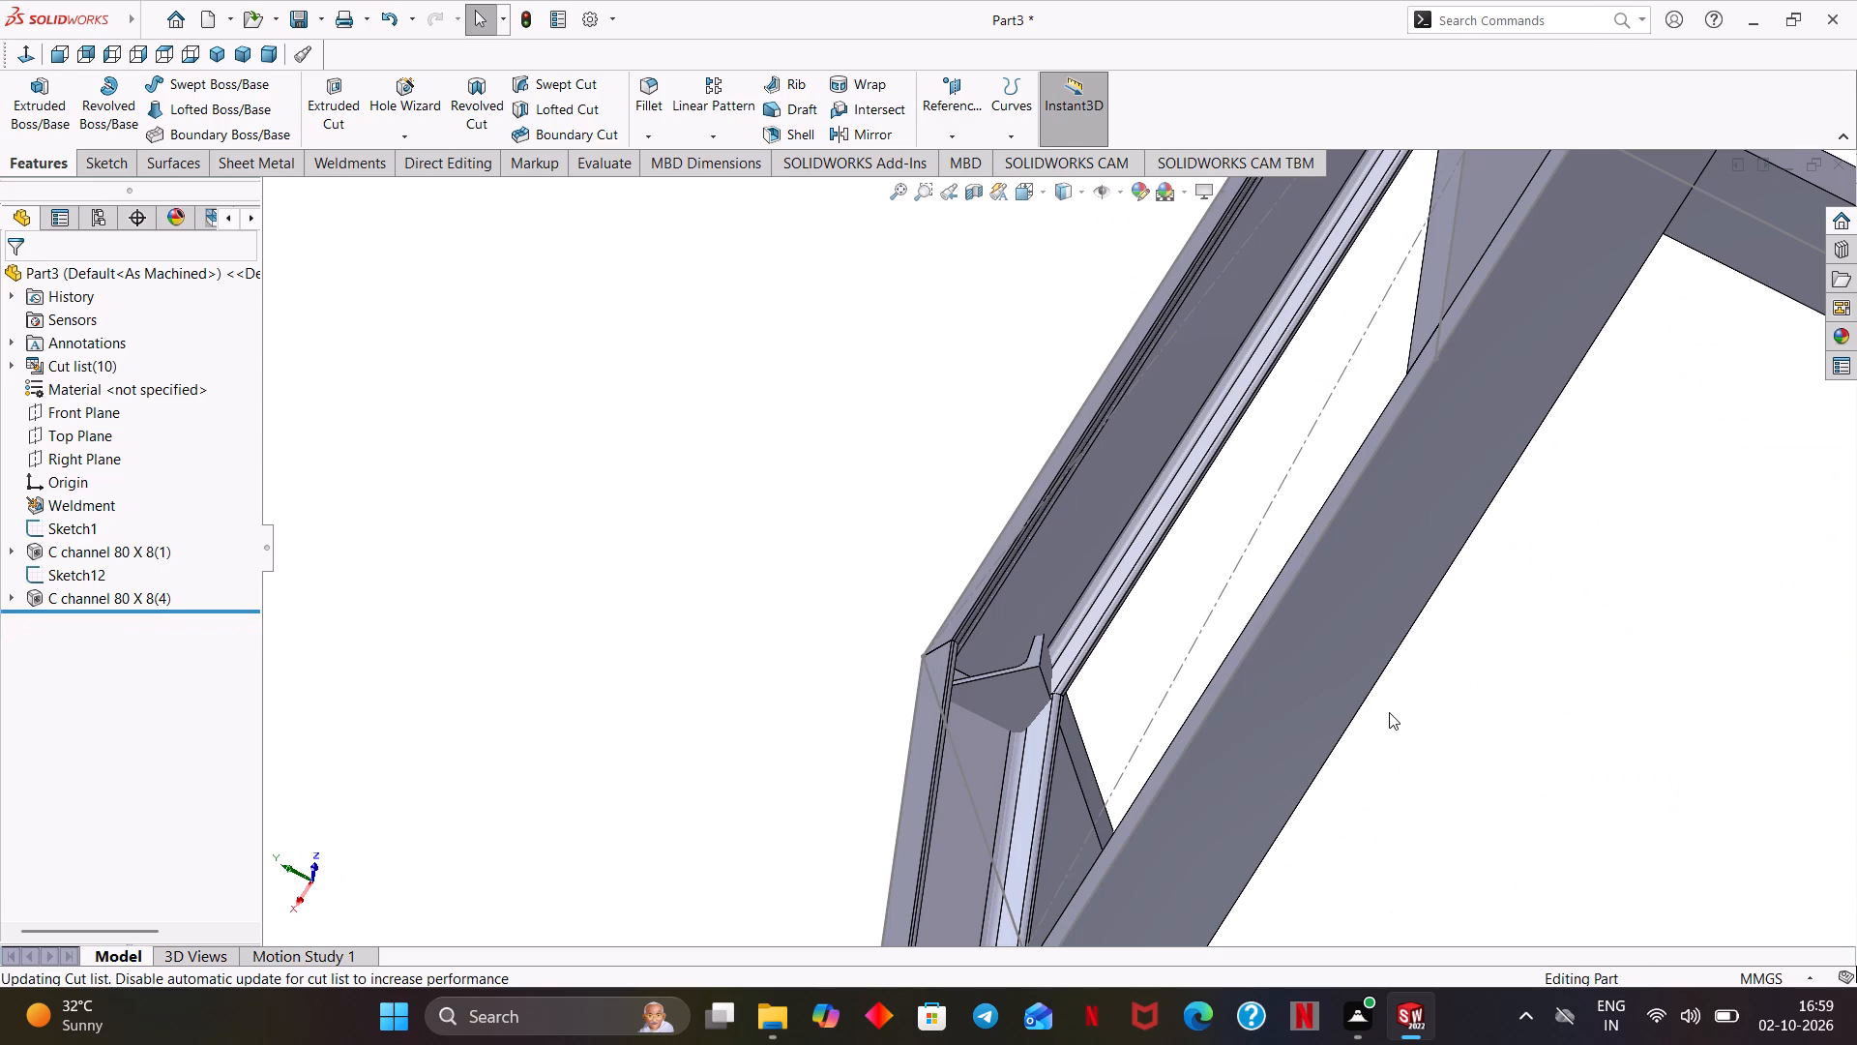
Examine the untrimmed joint between the left sloped leg, the front channel and the nearby vertical leg.
scroll(1361, 532, up, 3)
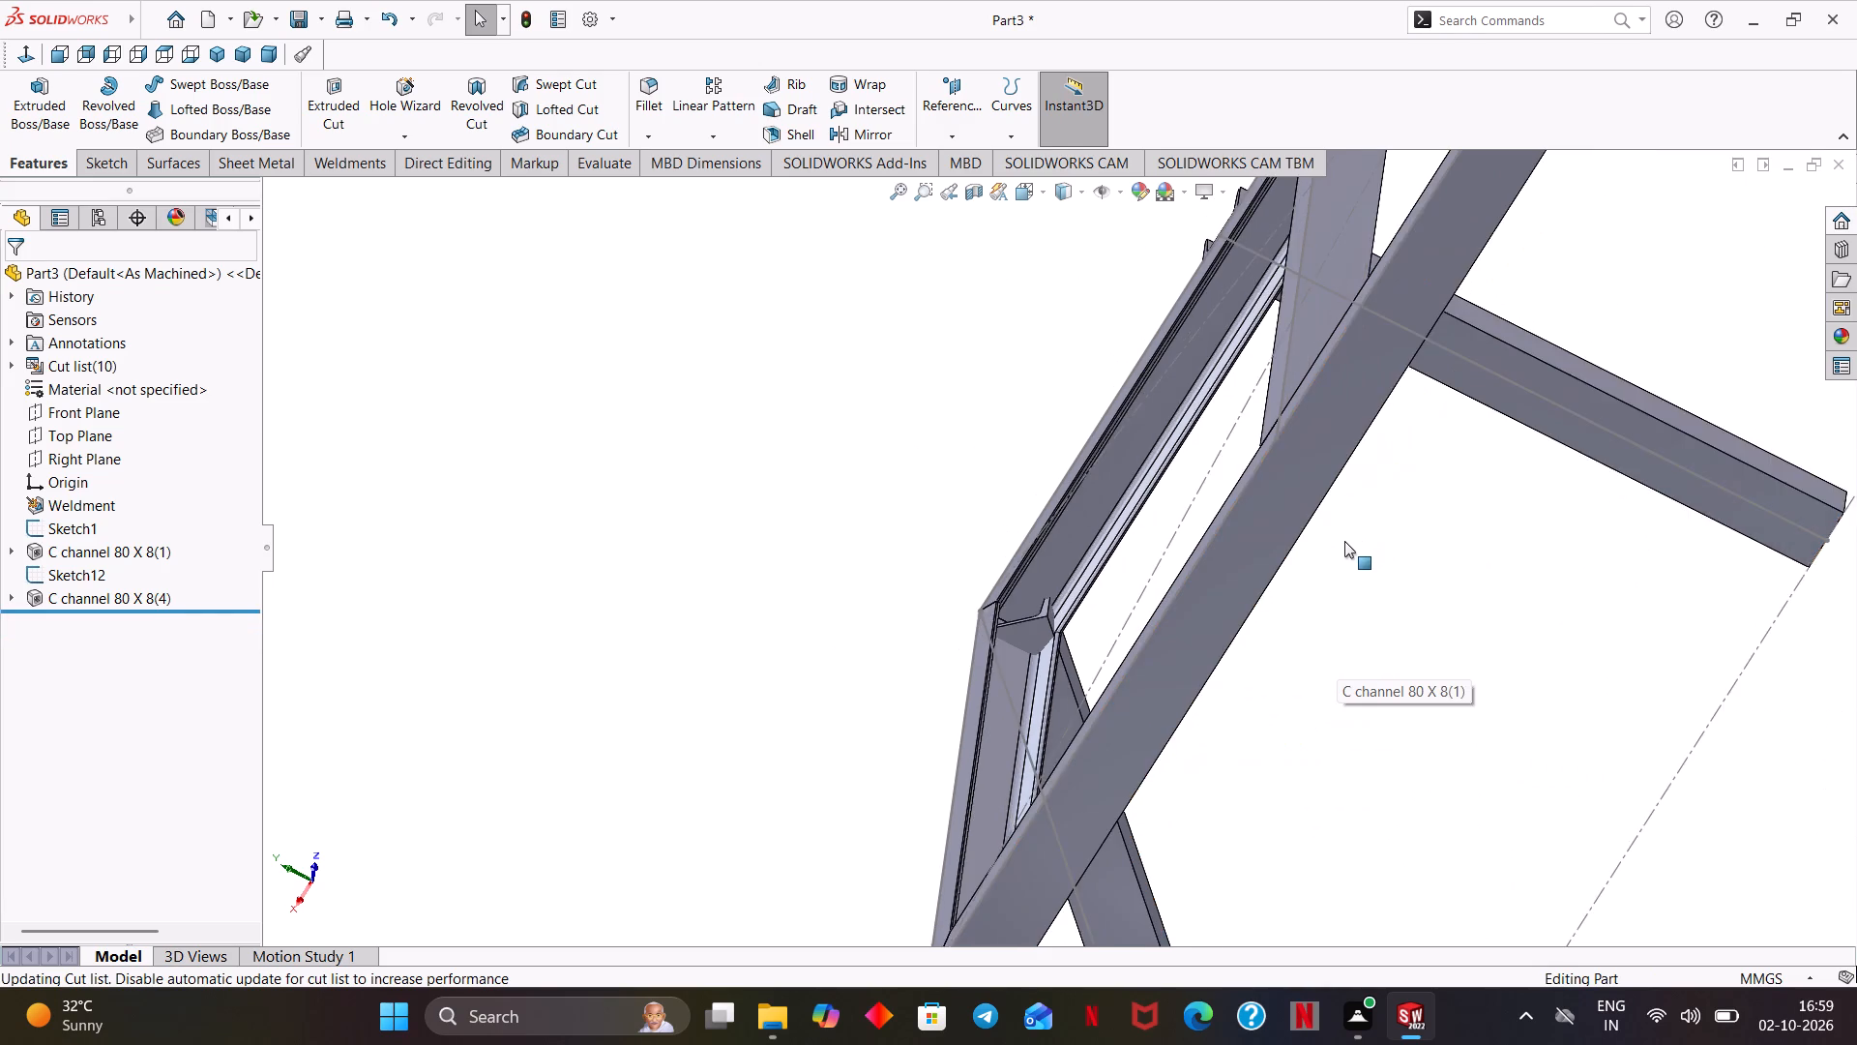
scroll(1344, 541, up, 2)
key(ctrl+7)
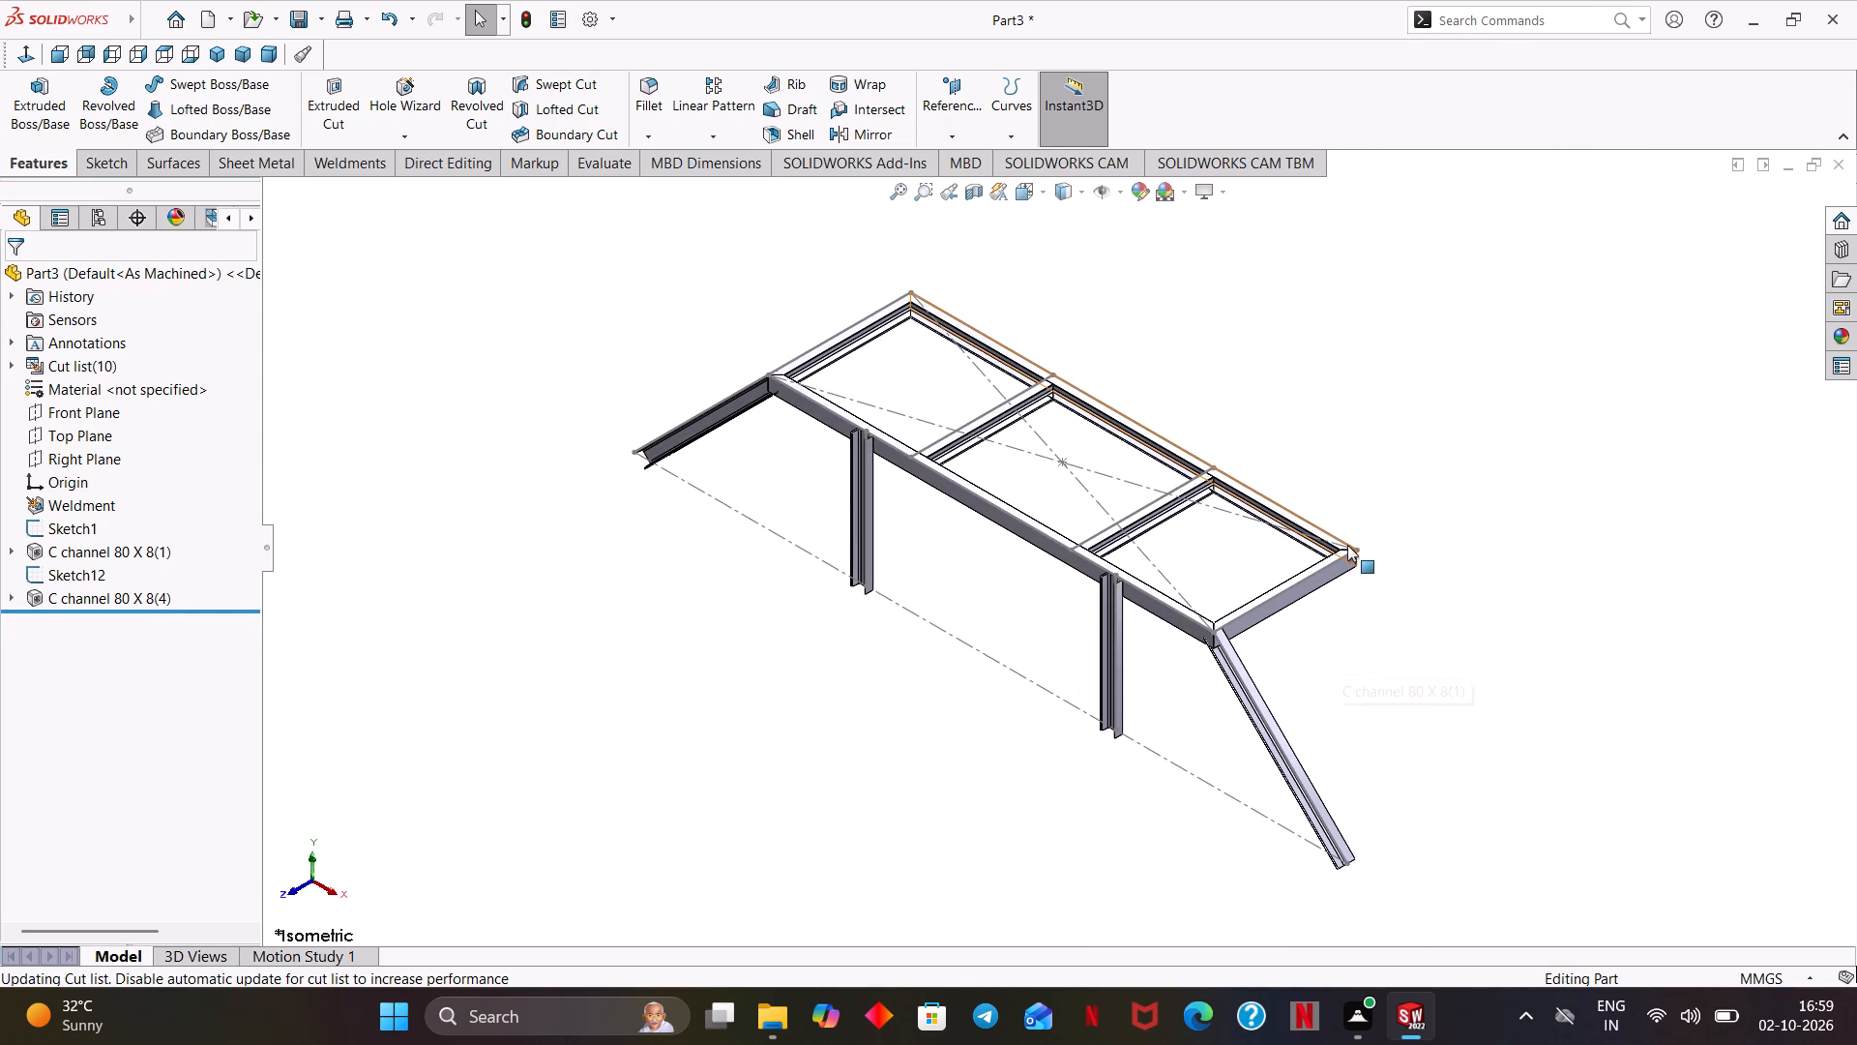
scroll(930, 617, down, 2)
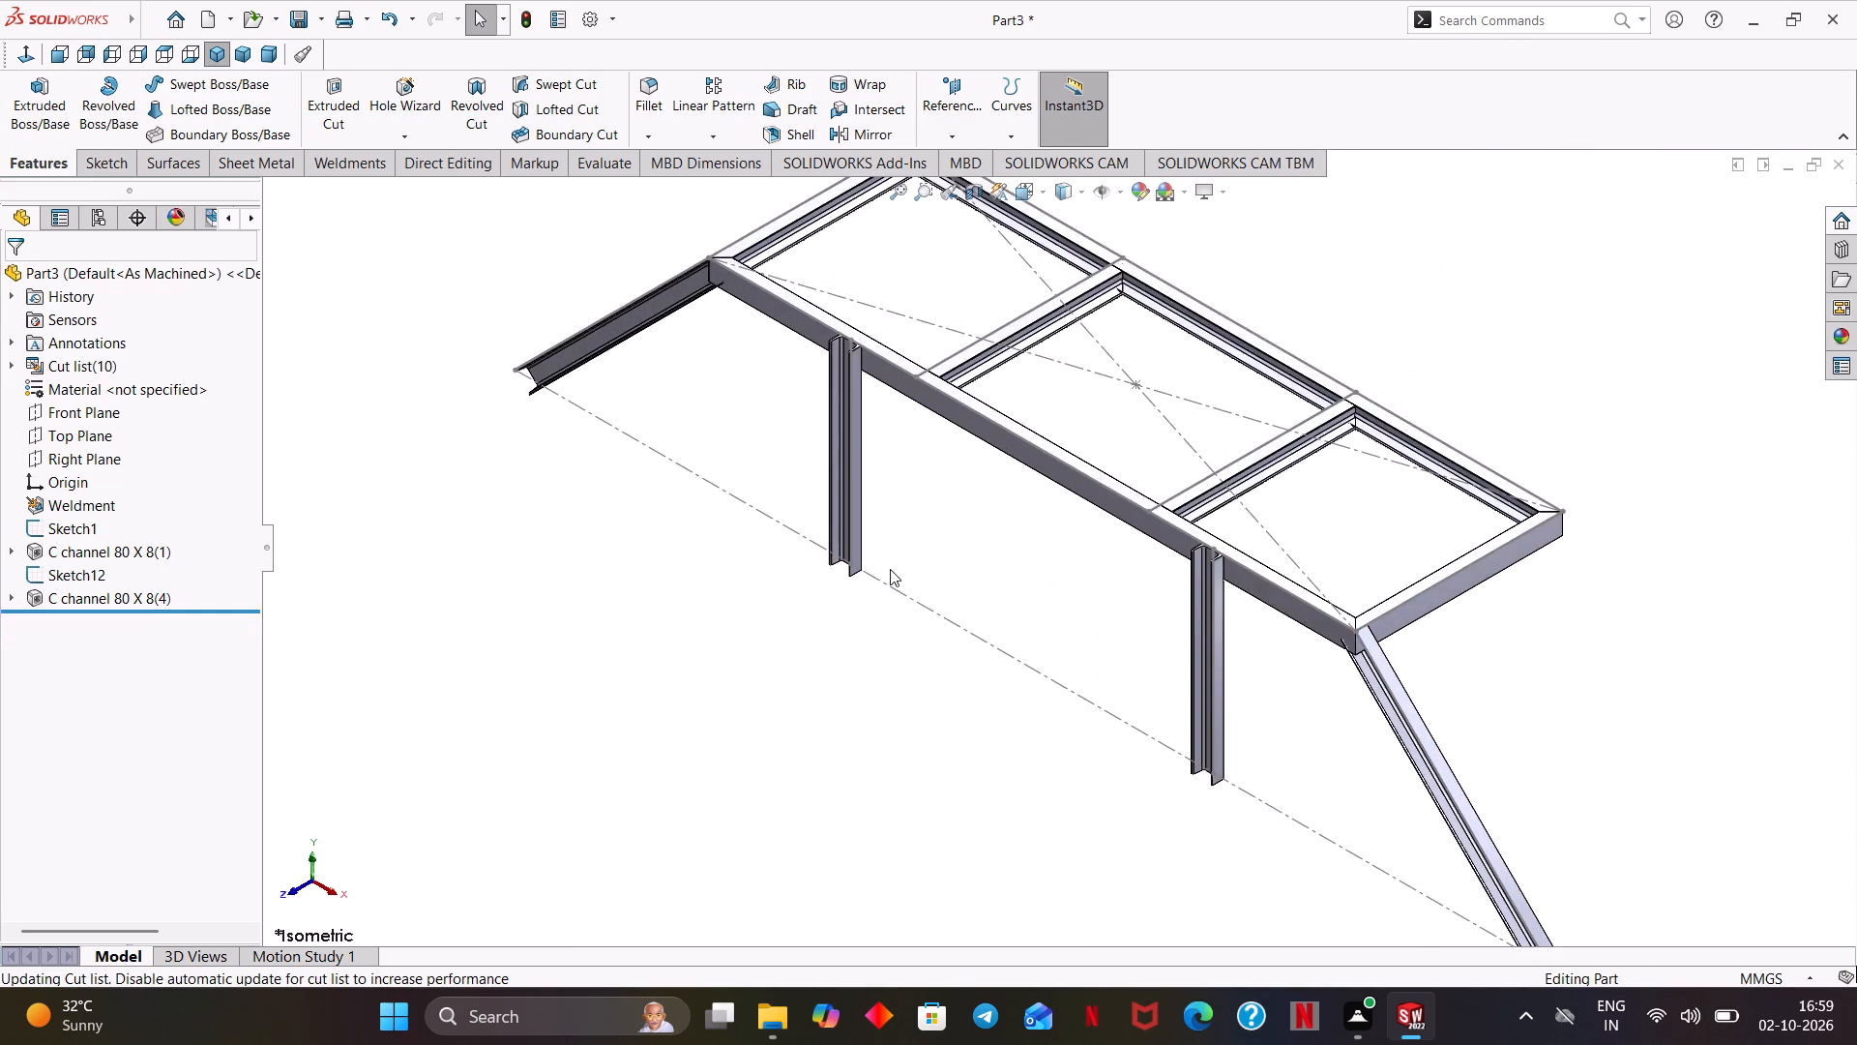
scroll(890, 569, down, 2)
ctrl+middle_drag(752, 453, 885, 835)
middle_drag(845, 758, 1014, 779)
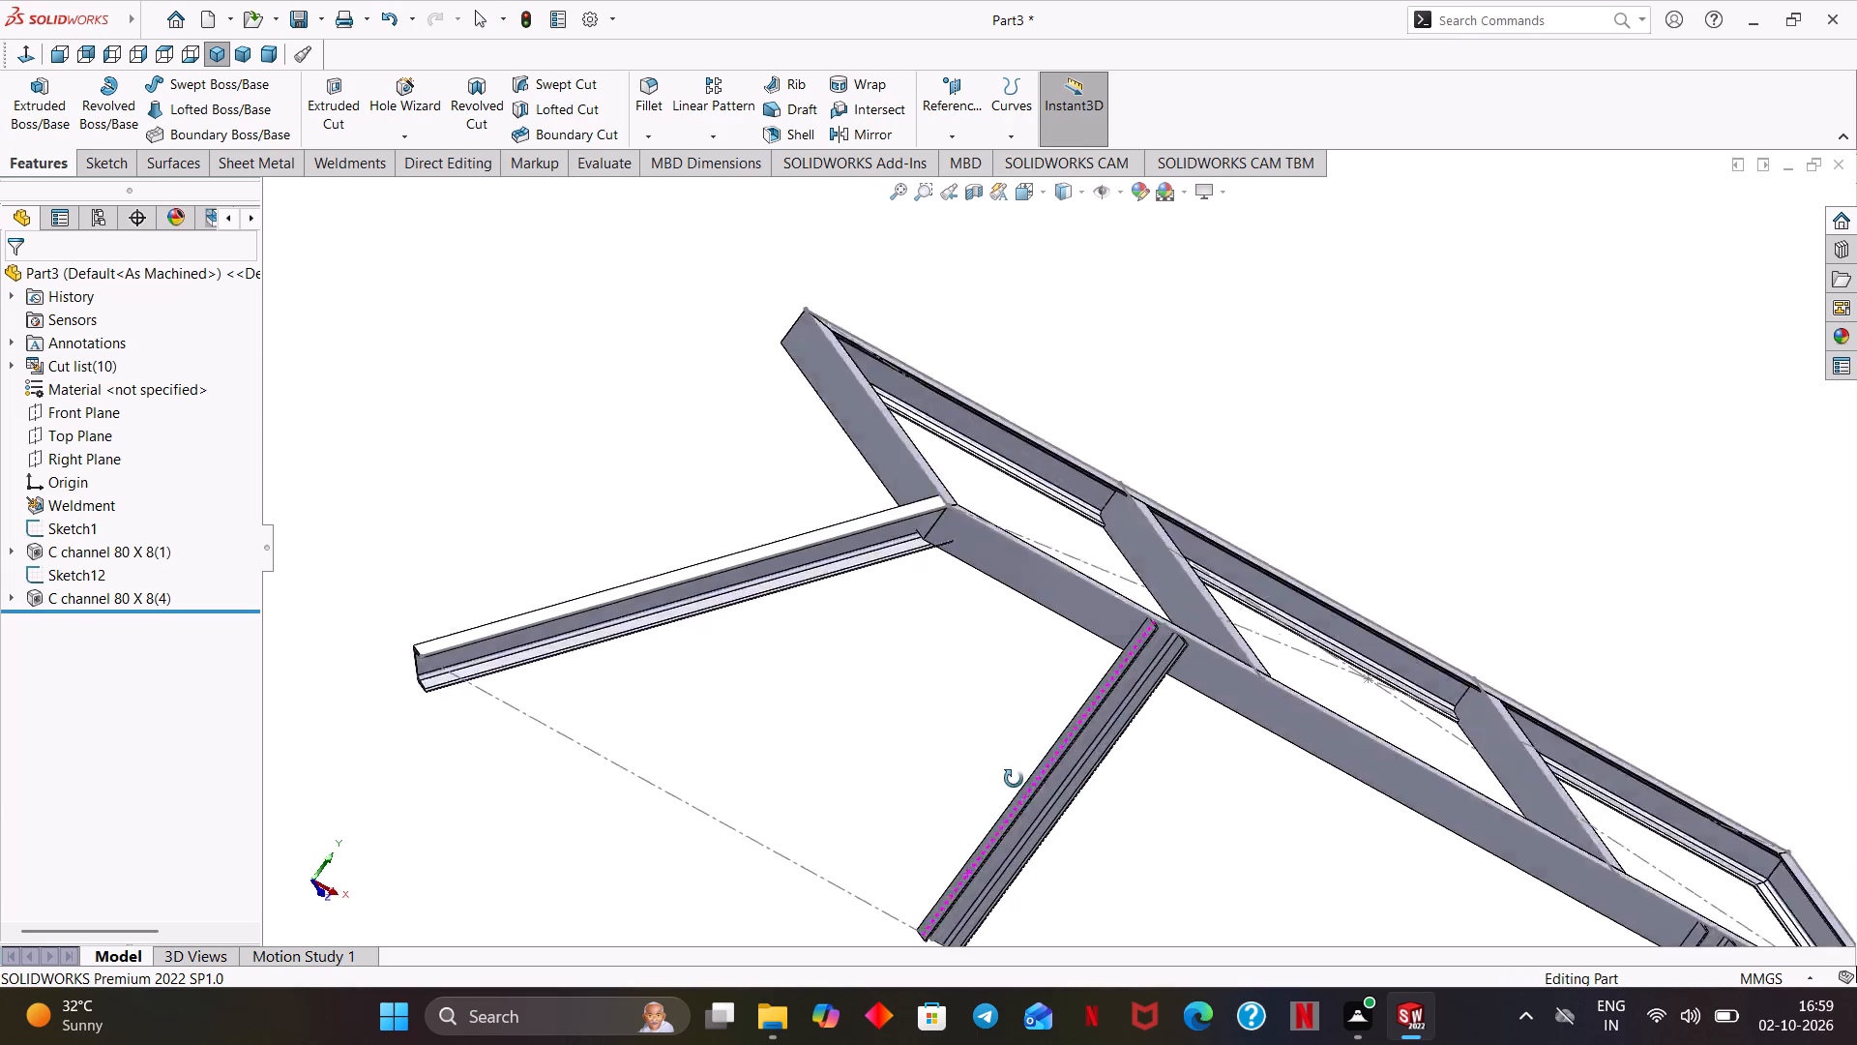
middle_drag(1014, 779, 968, 815)
scroll(868, 689, down, 2)
scroll(825, 611, down, 2)
scroll(961, 578, down, 1)
middle_drag(1005, 575, 880, 604)
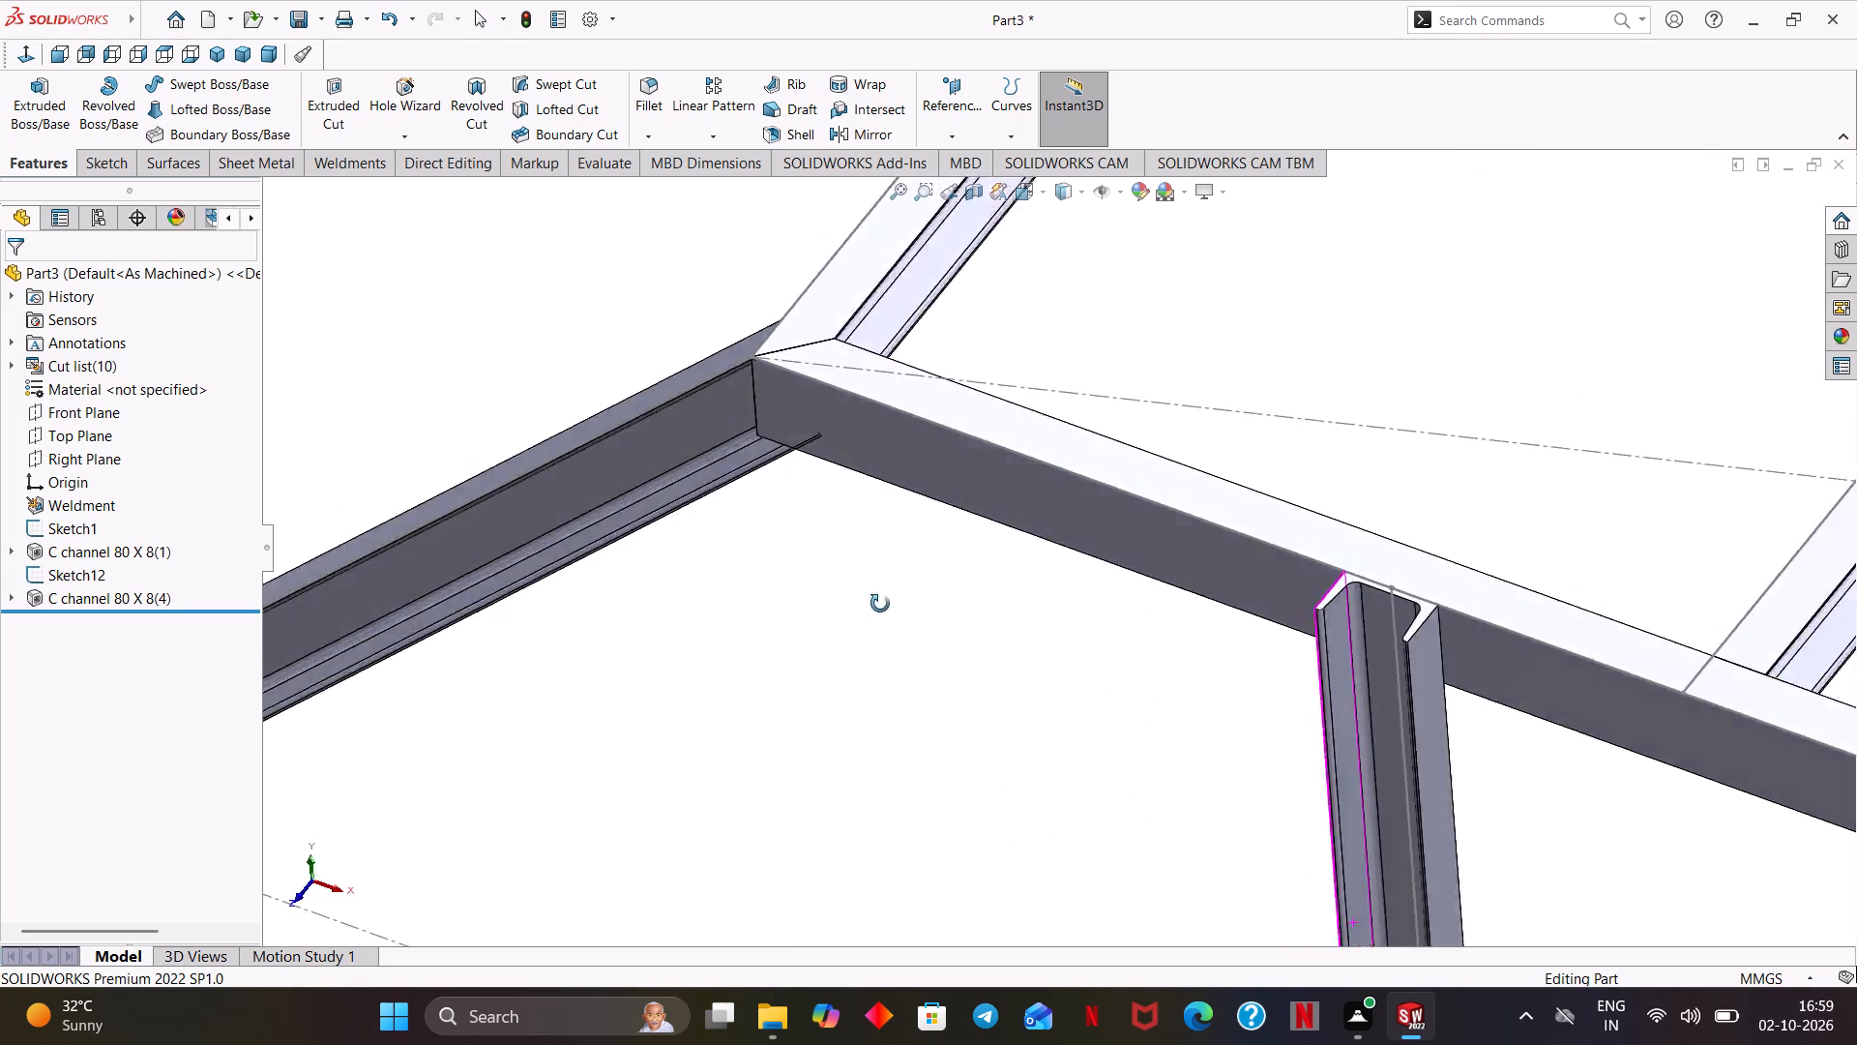
middle_drag(880, 604, 844, 605)
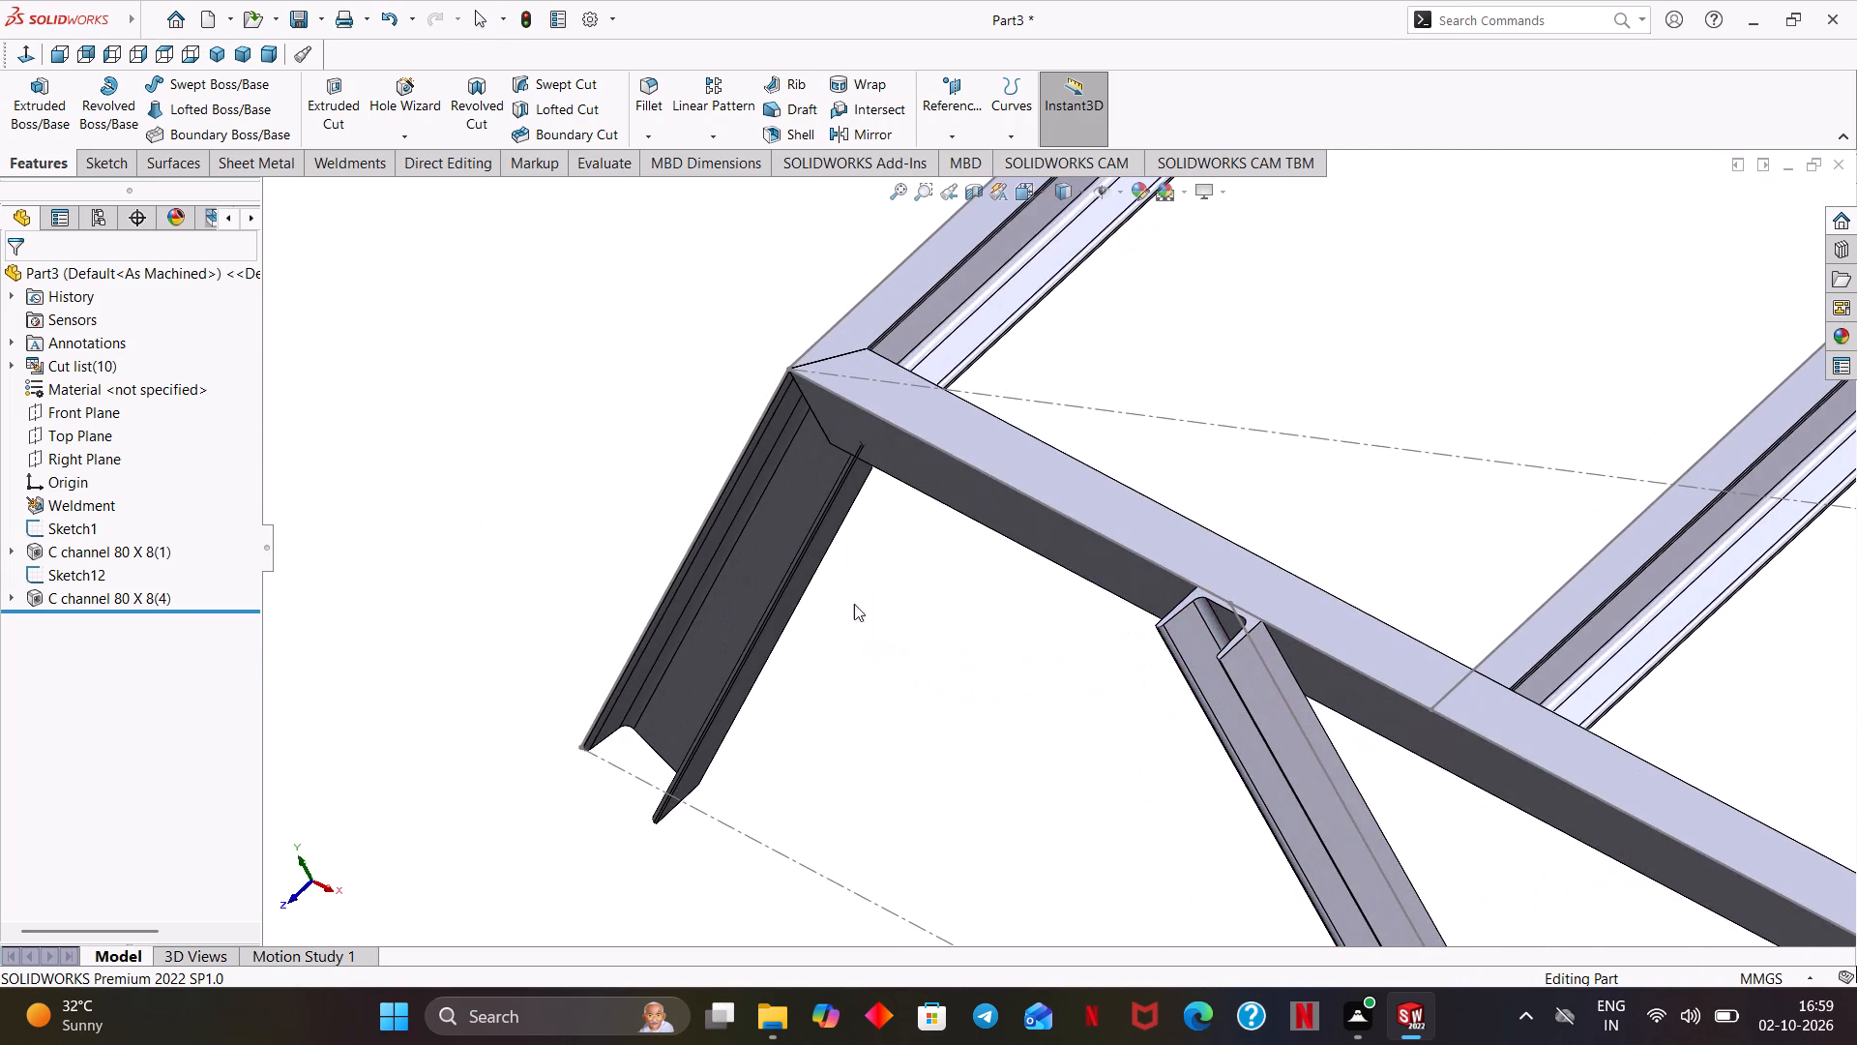
scroll(997, 648, up, 1)
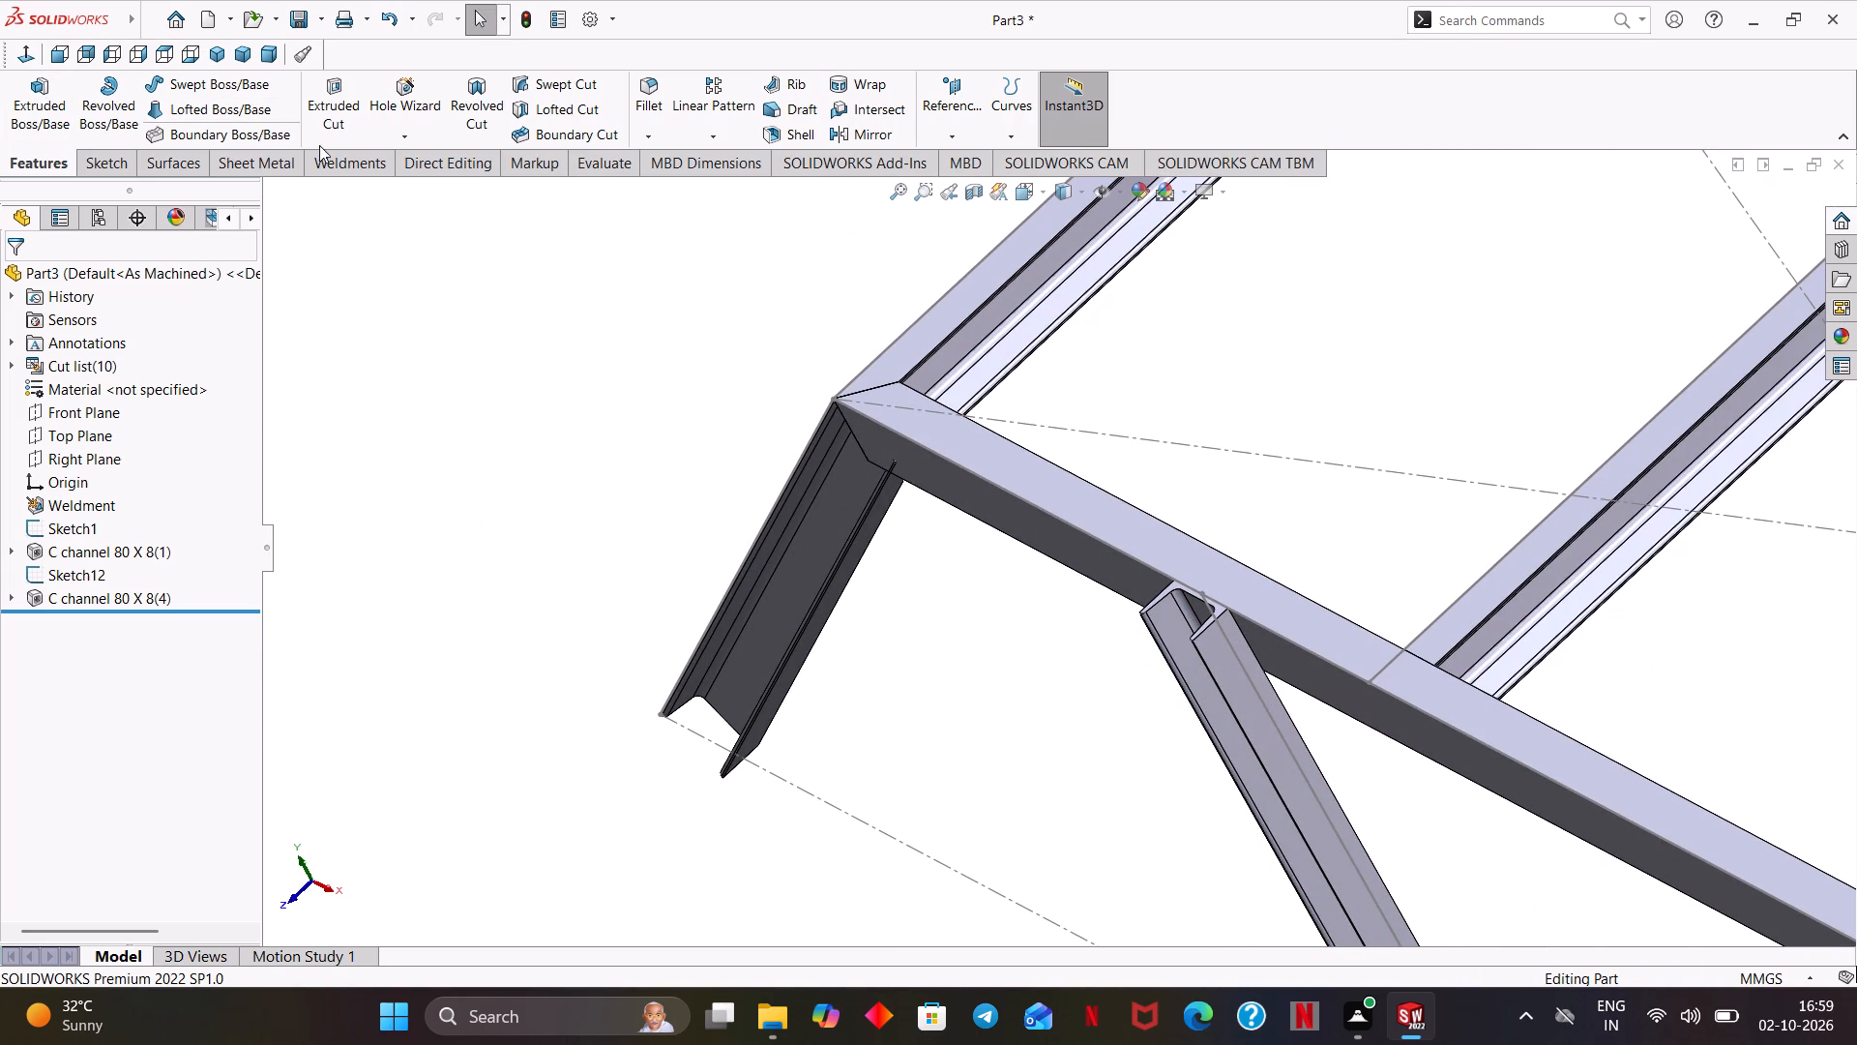
Start a Trim/Extend operation with only the left and right sloped legs as the bodies to trim.
click(347, 169)
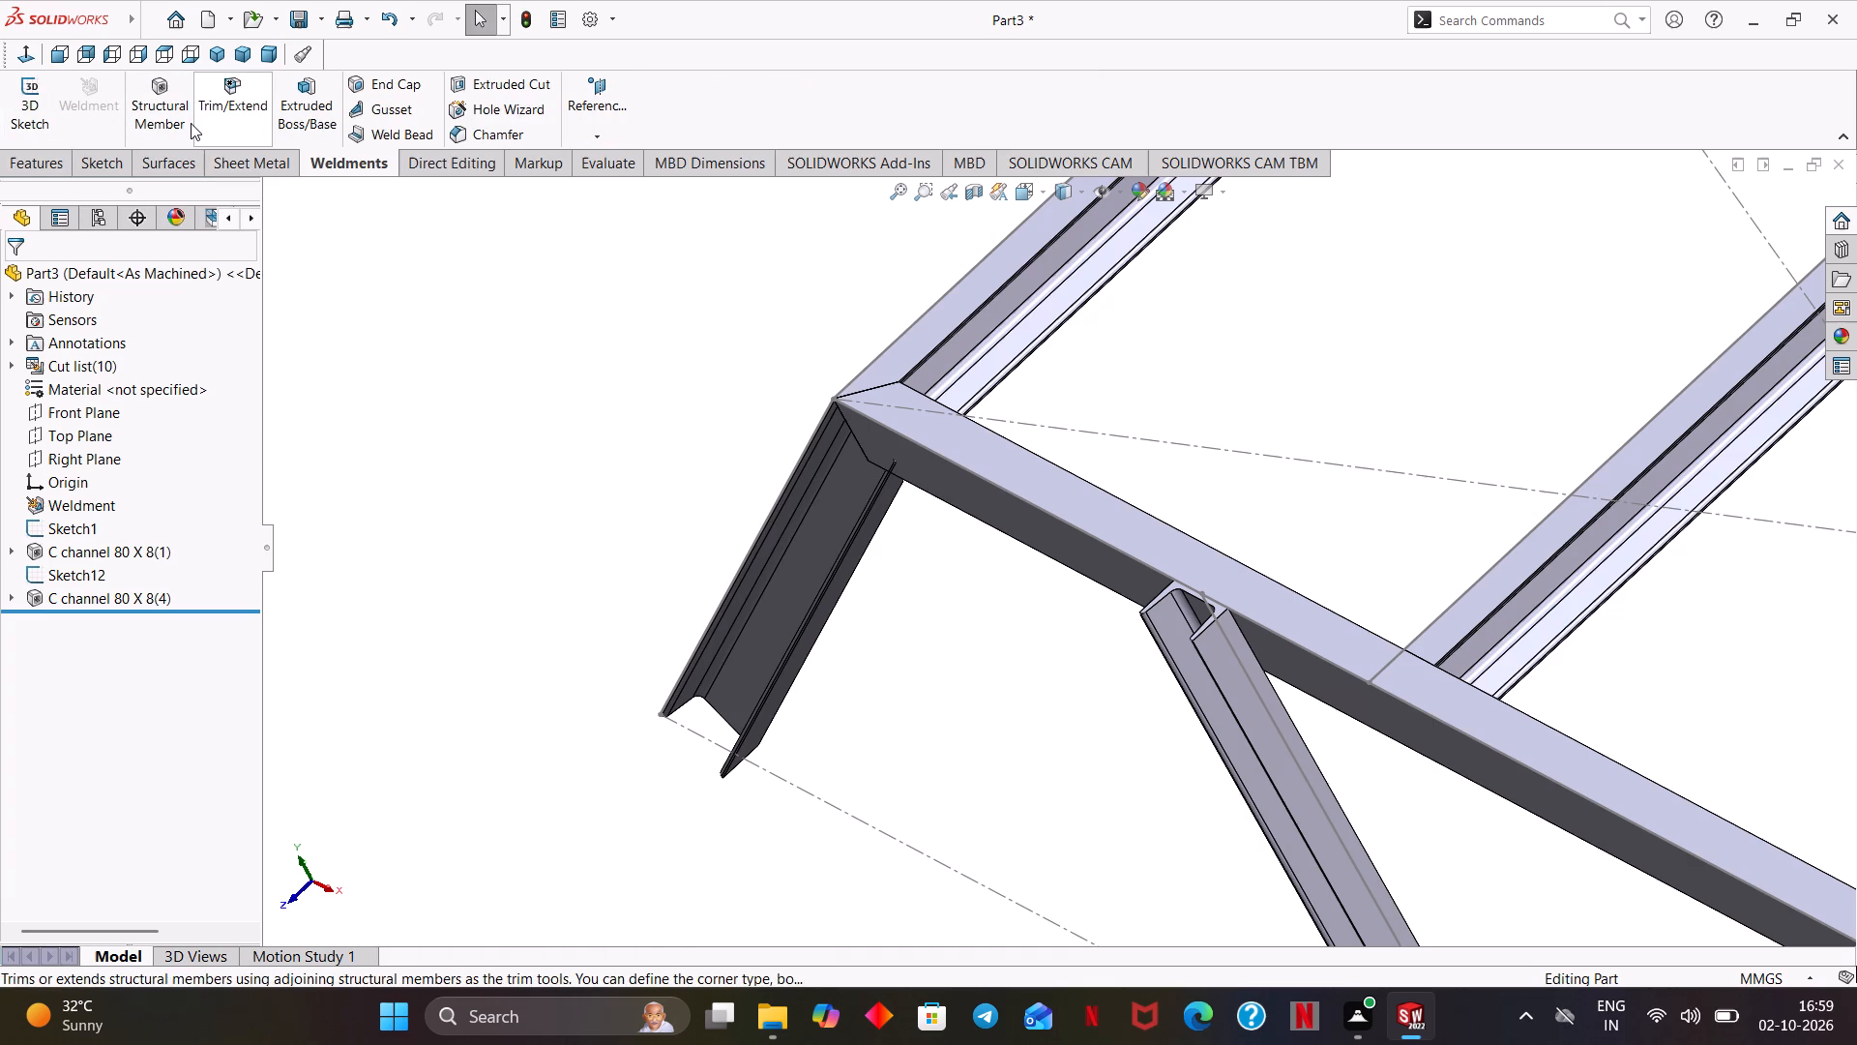
click(230, 98)
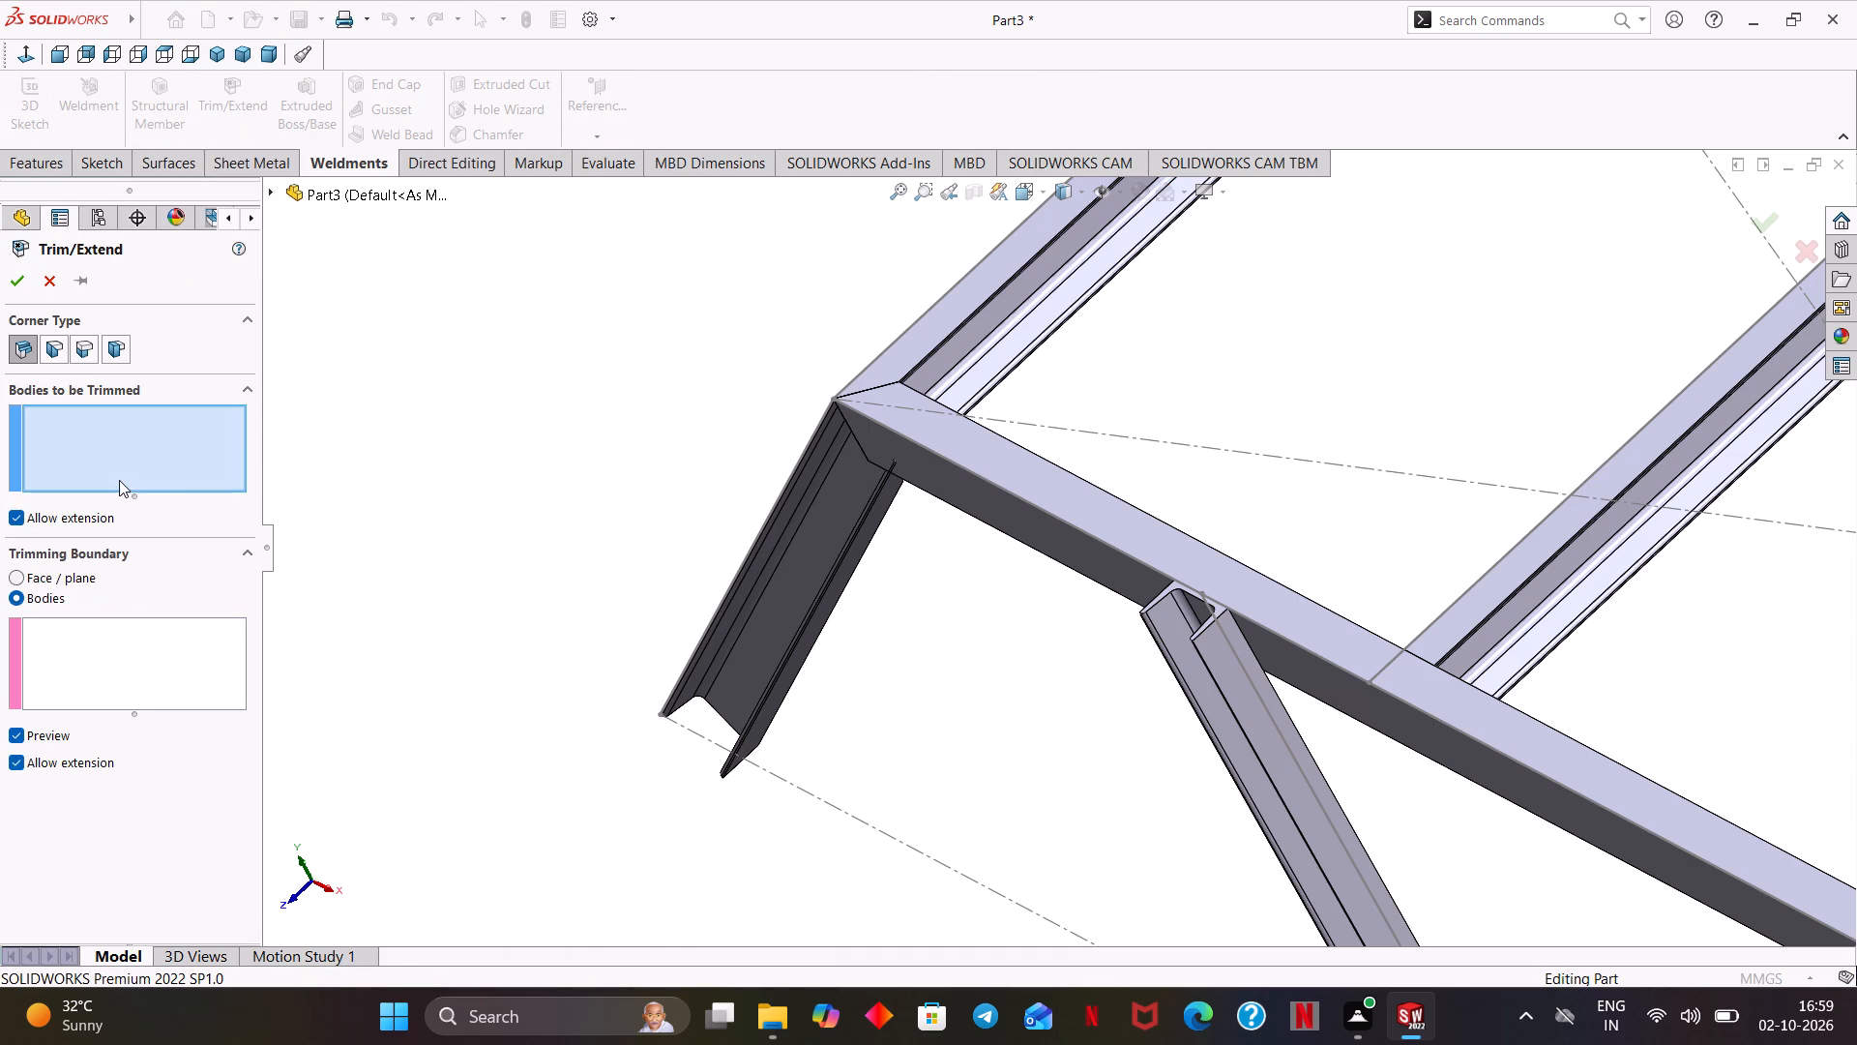
middle_drag(840, 648, 880, 604)
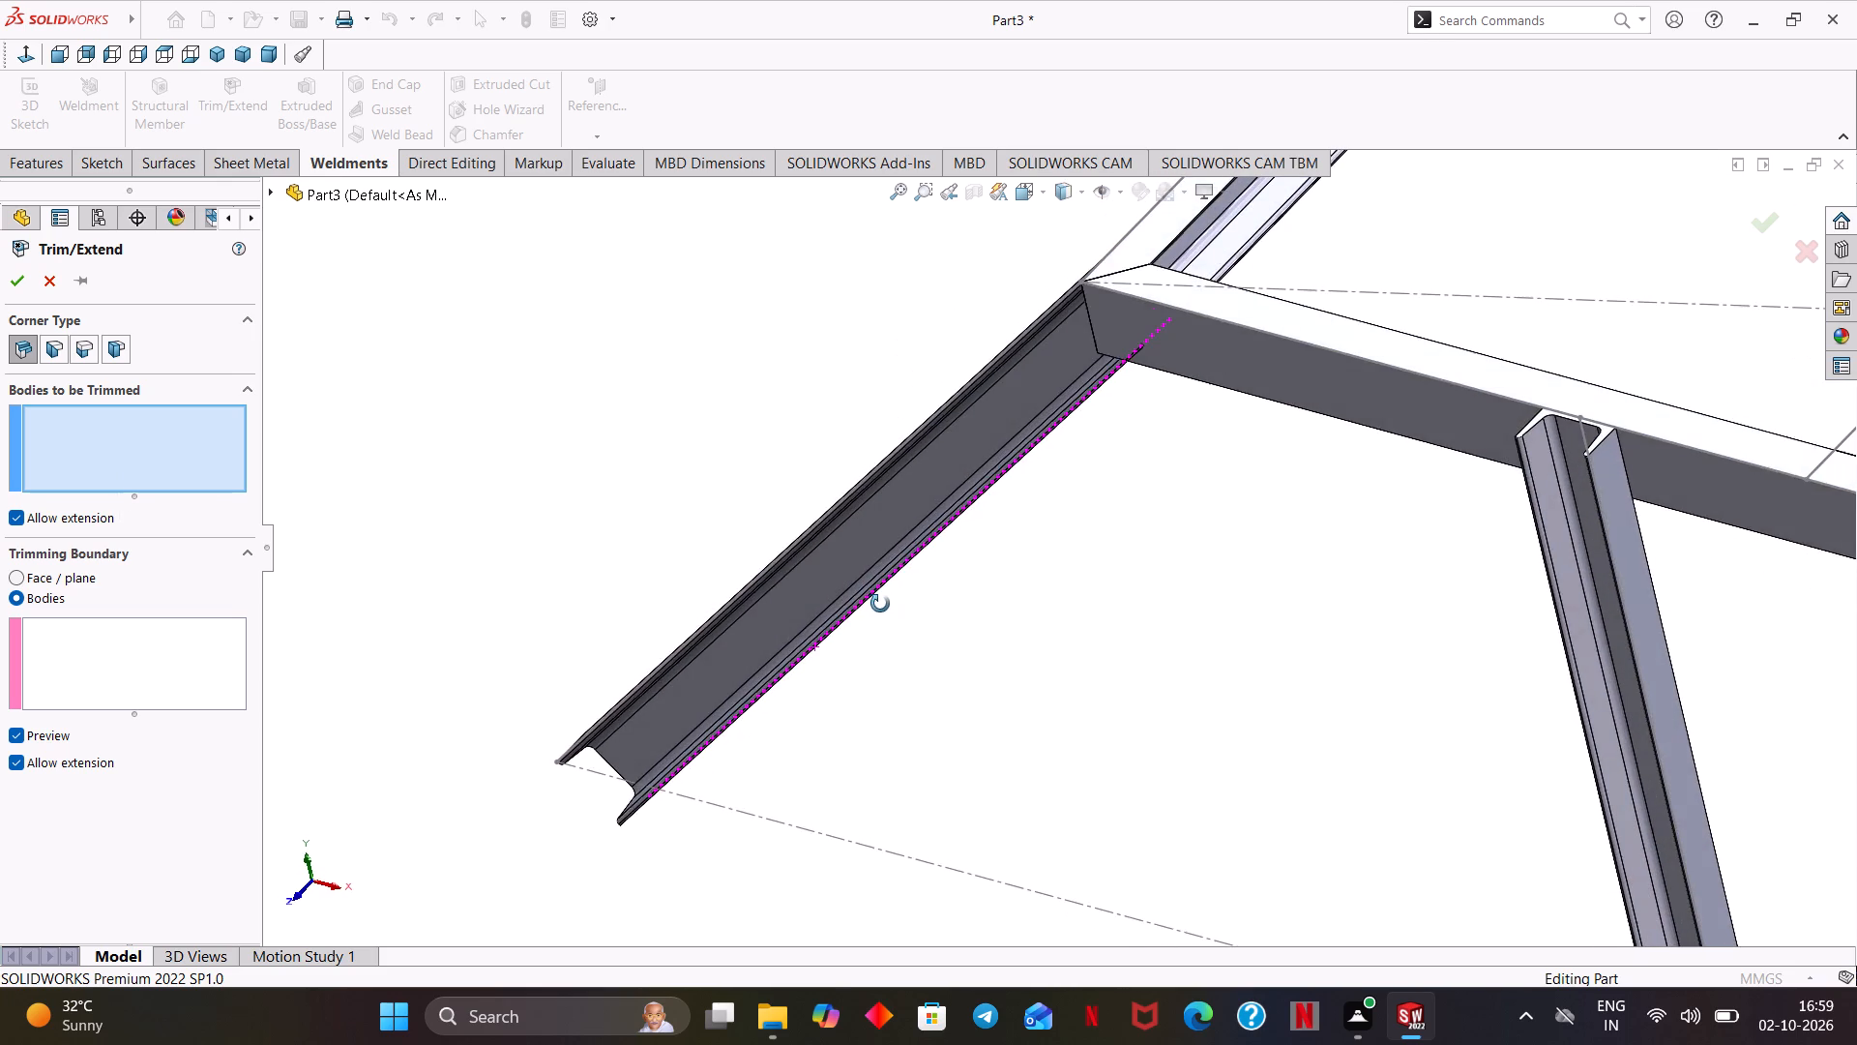
middle_drag(880, 604, 871, 616)
scroll(1046, 619, up, 1)
scroll(1128, 637, up, 3)
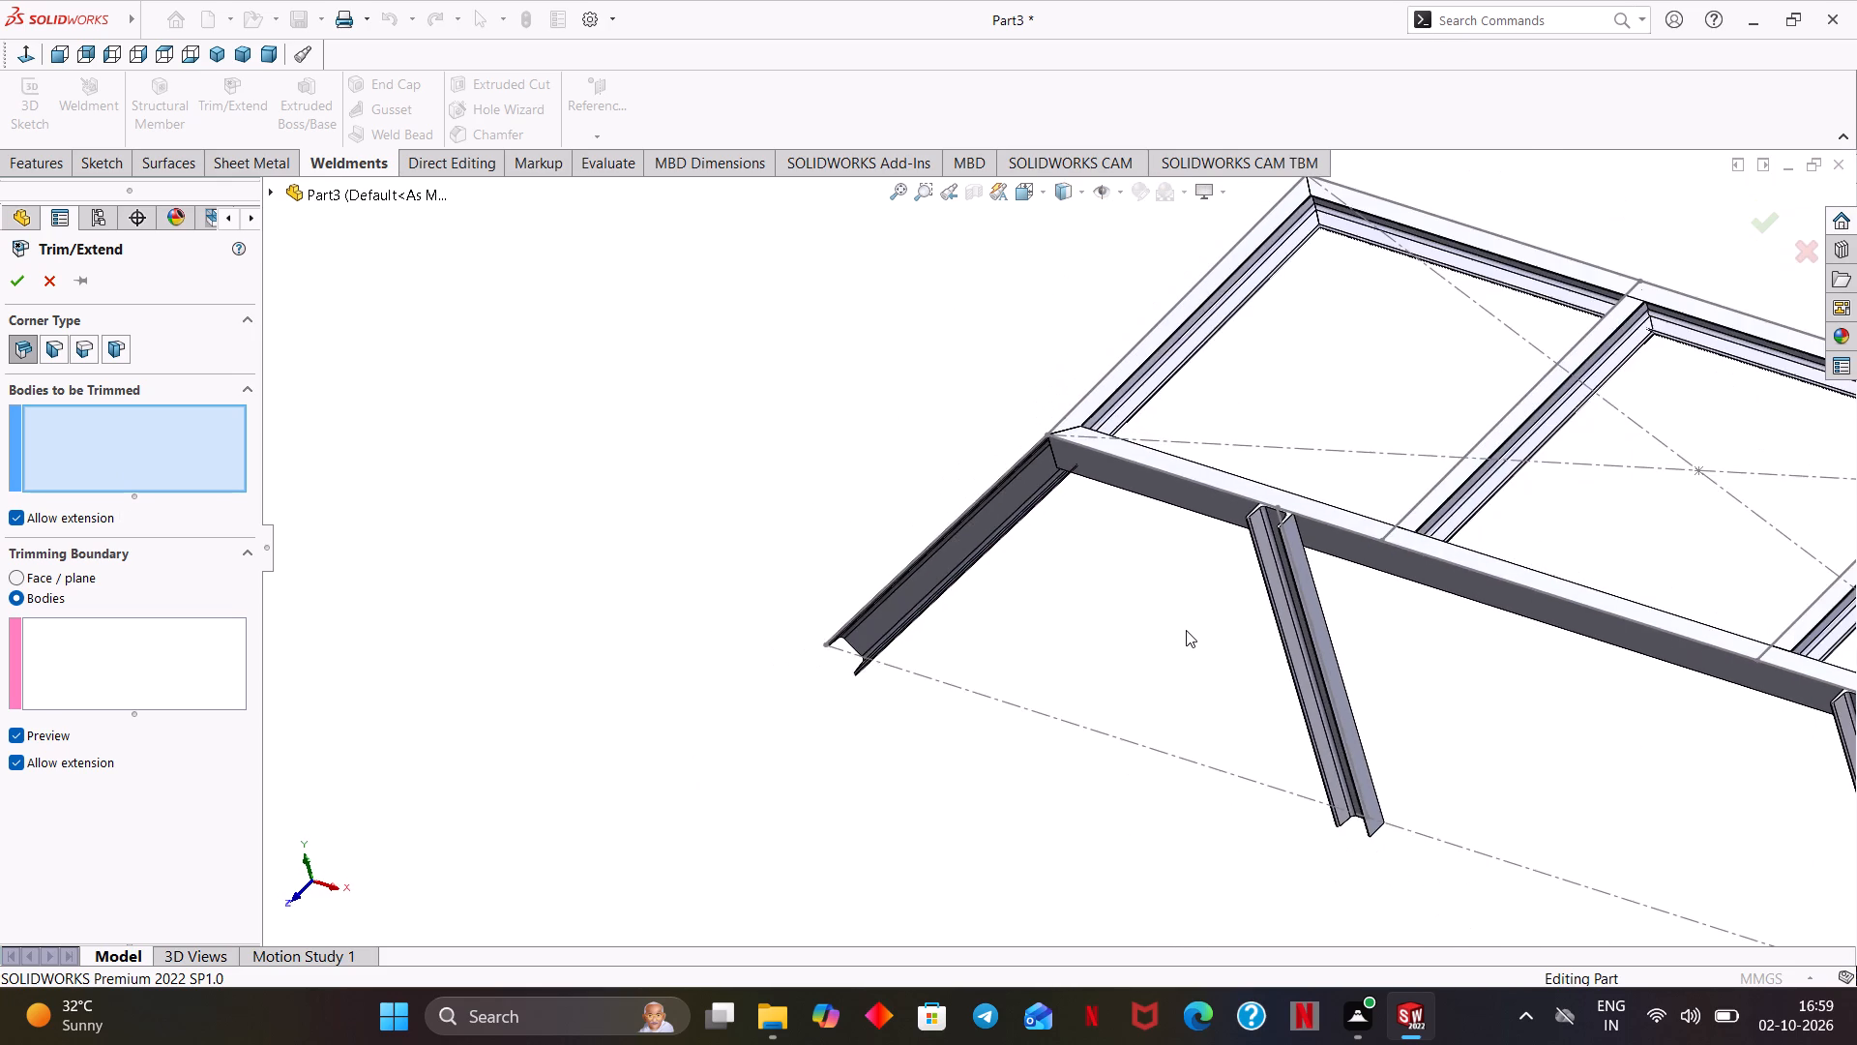
middle_drag(1185, 632, 1246, 595)
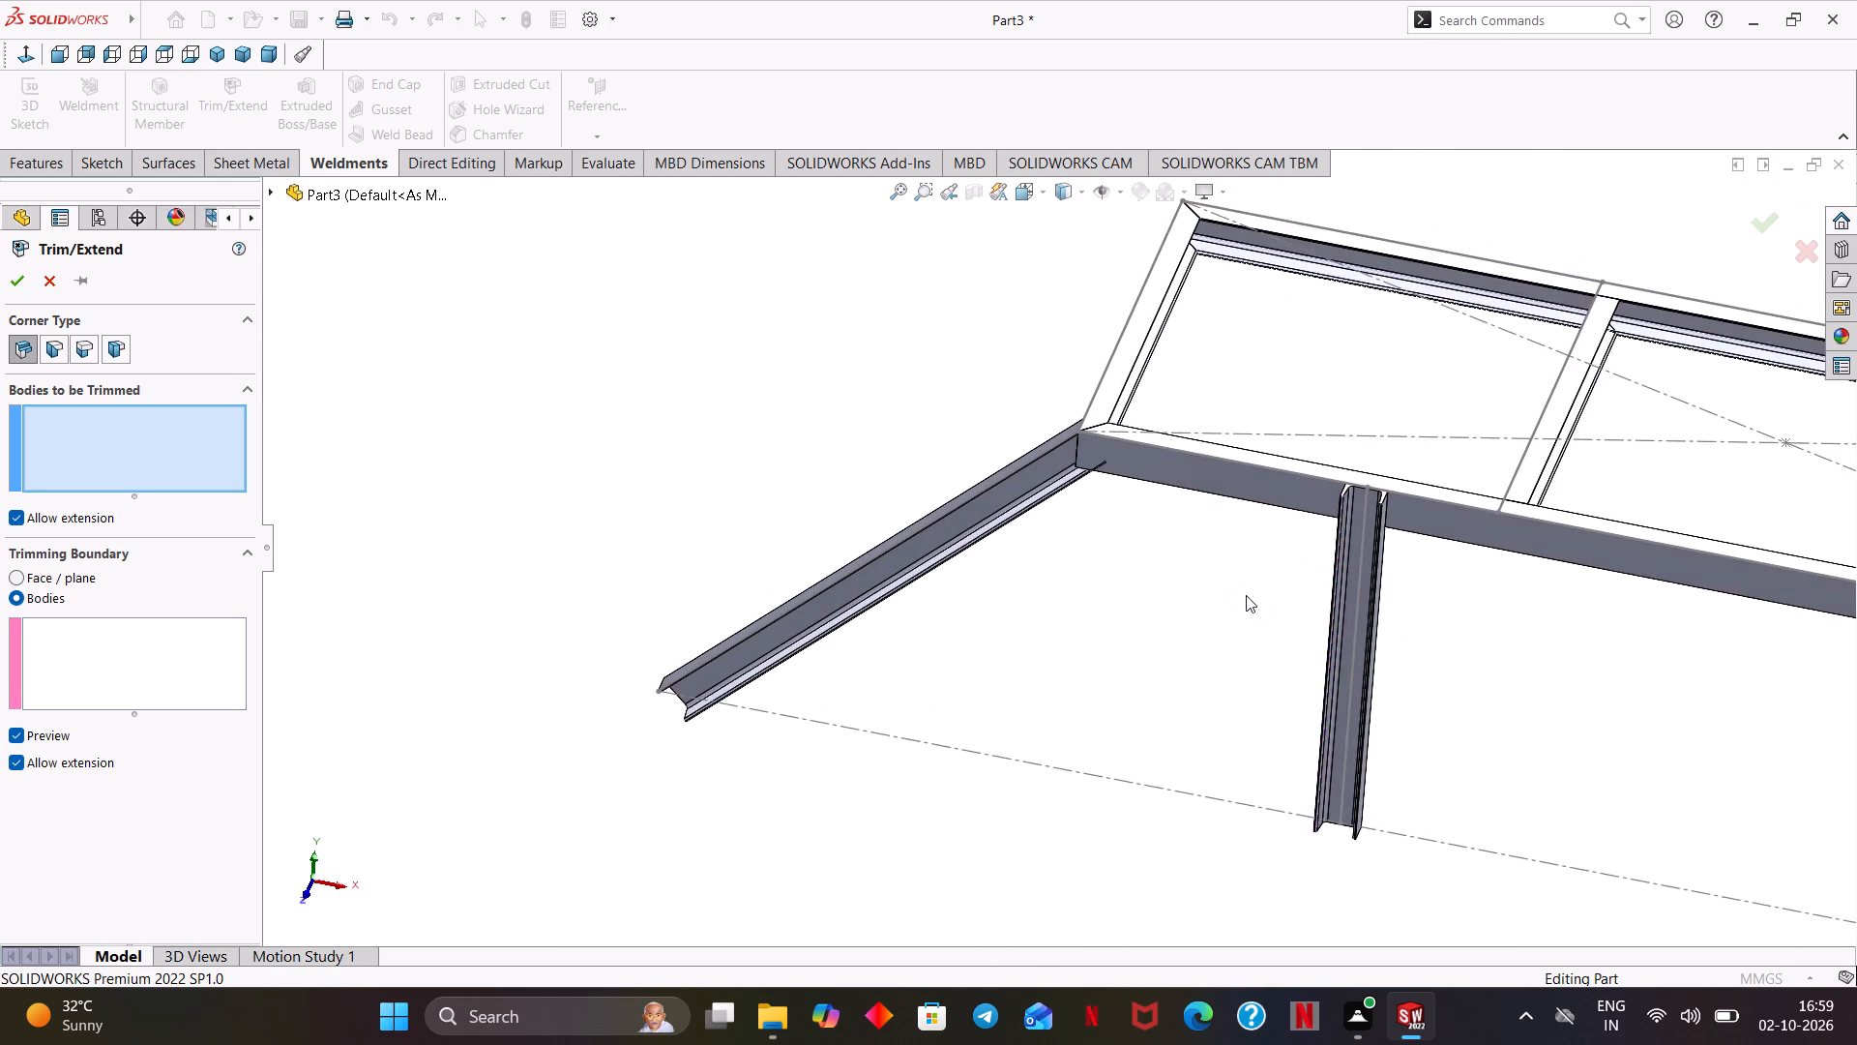
ctrl+middle_drag(1231, 637, 1057, 623)
click(782, 512)
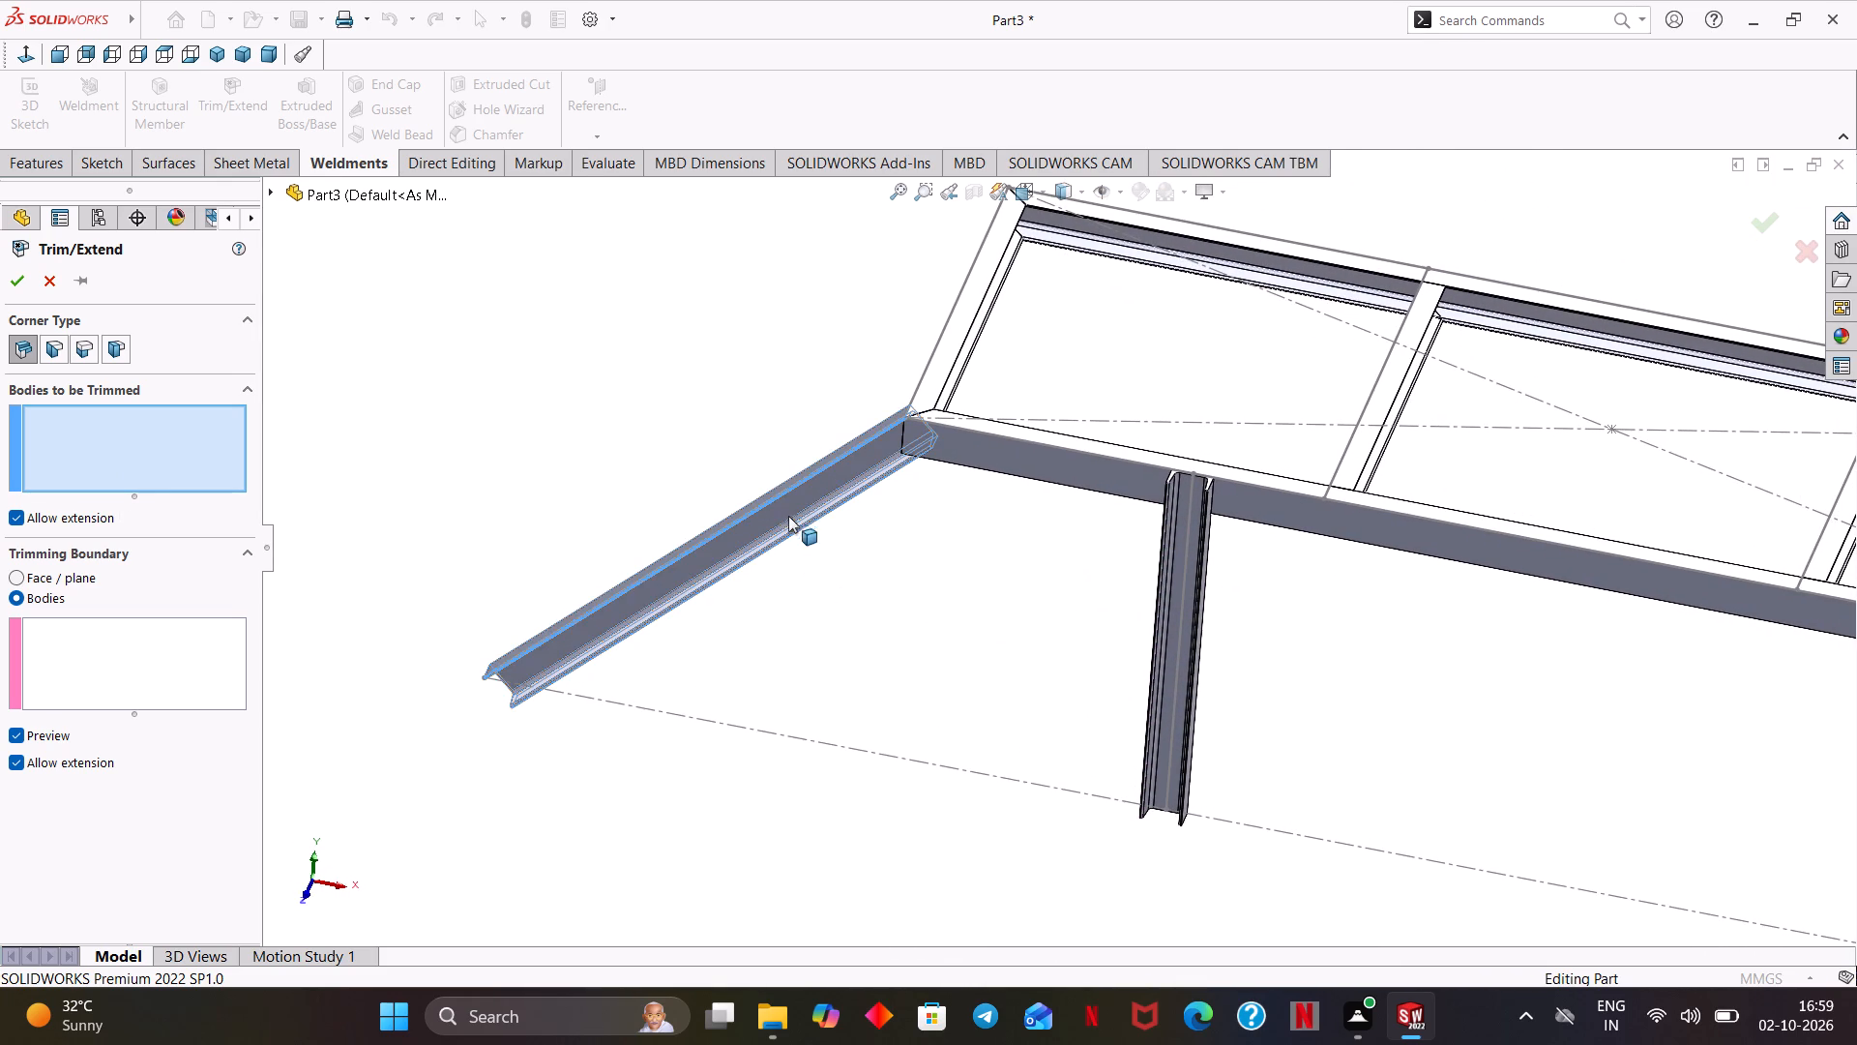
click(1173, 659)
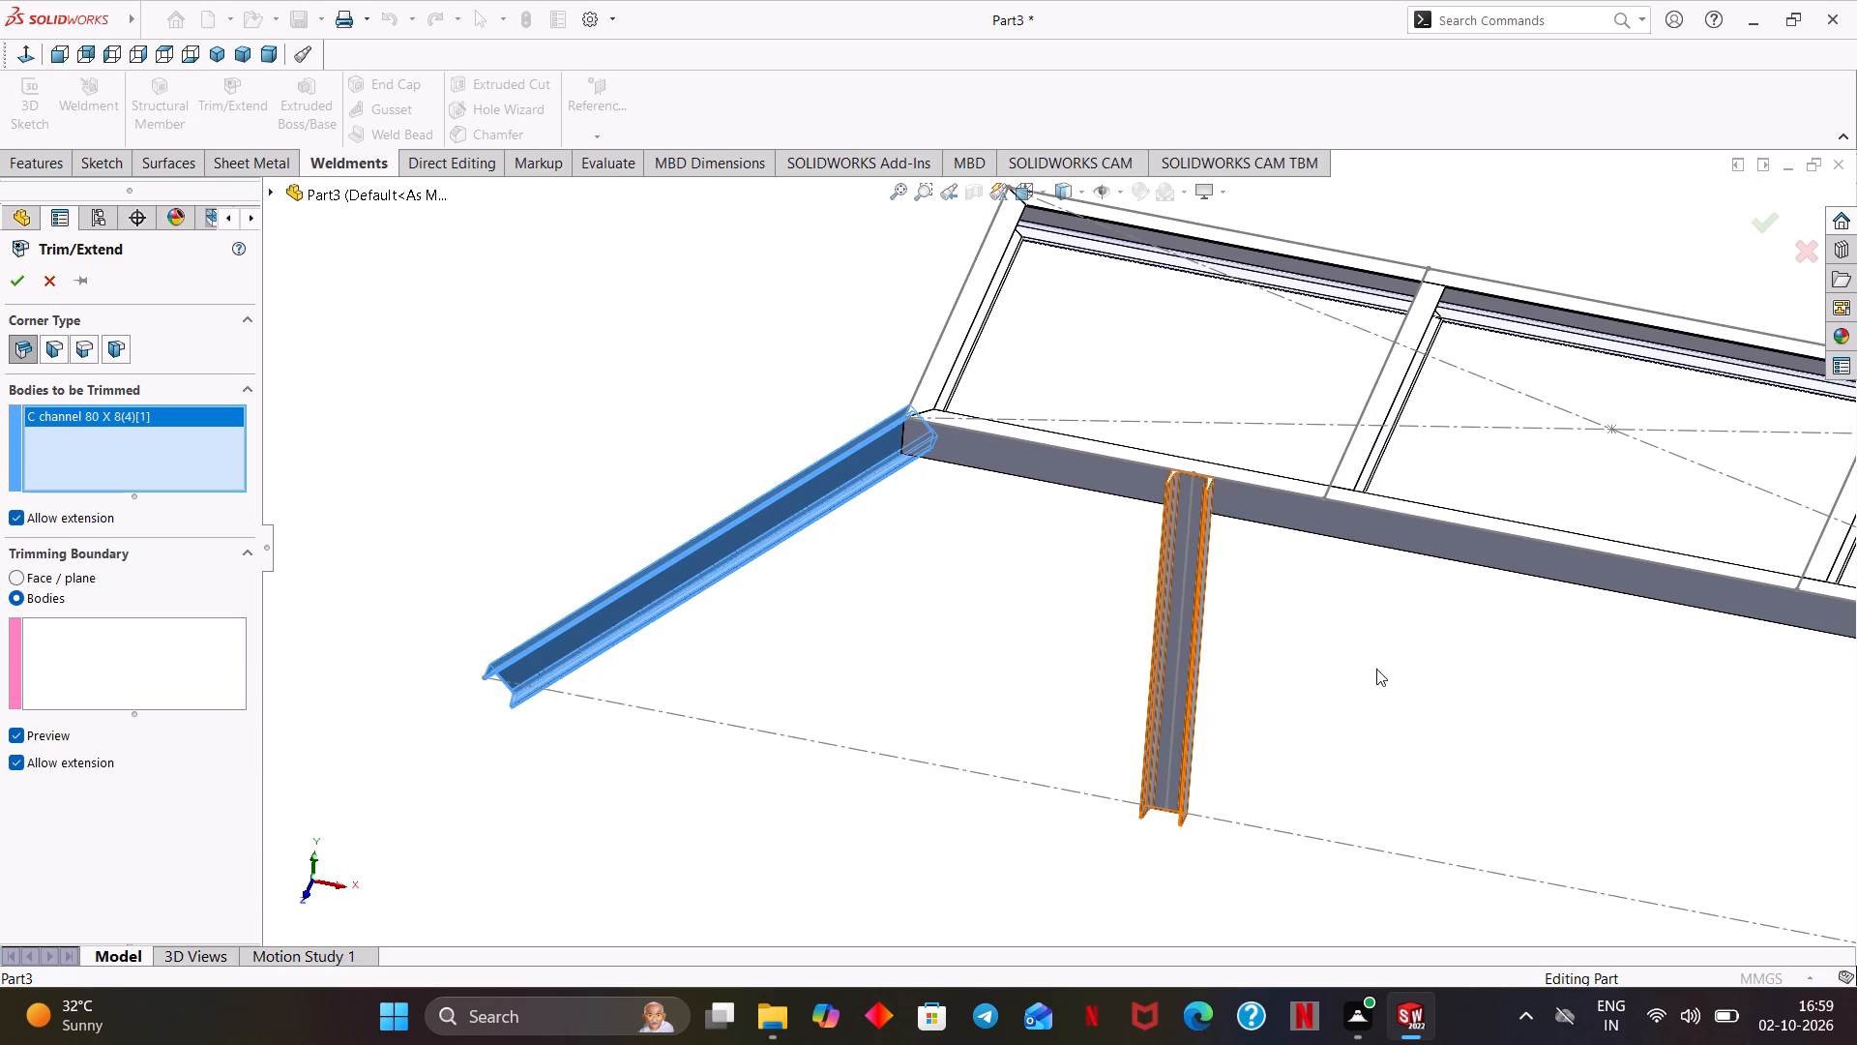
middle_drag(1013, 534, 989, 524)
scroll(1523, 705, up, 1)
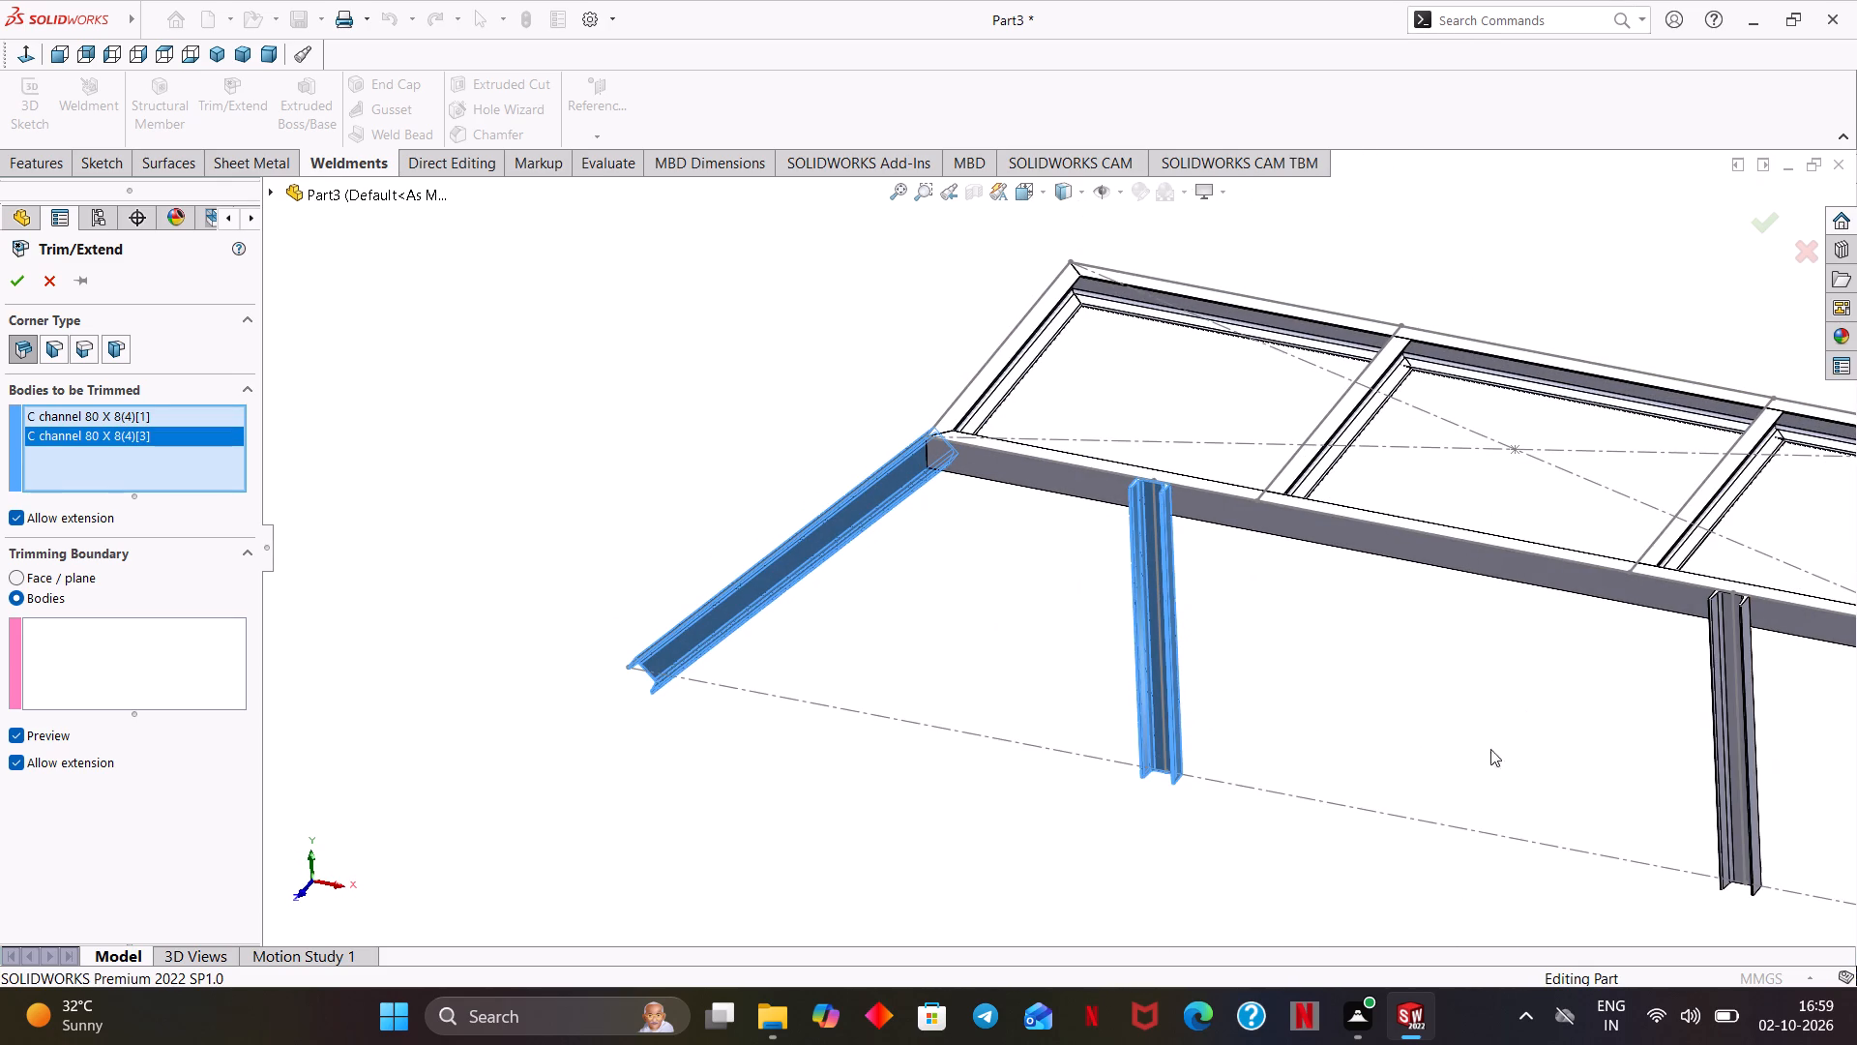
click(1158, 663)
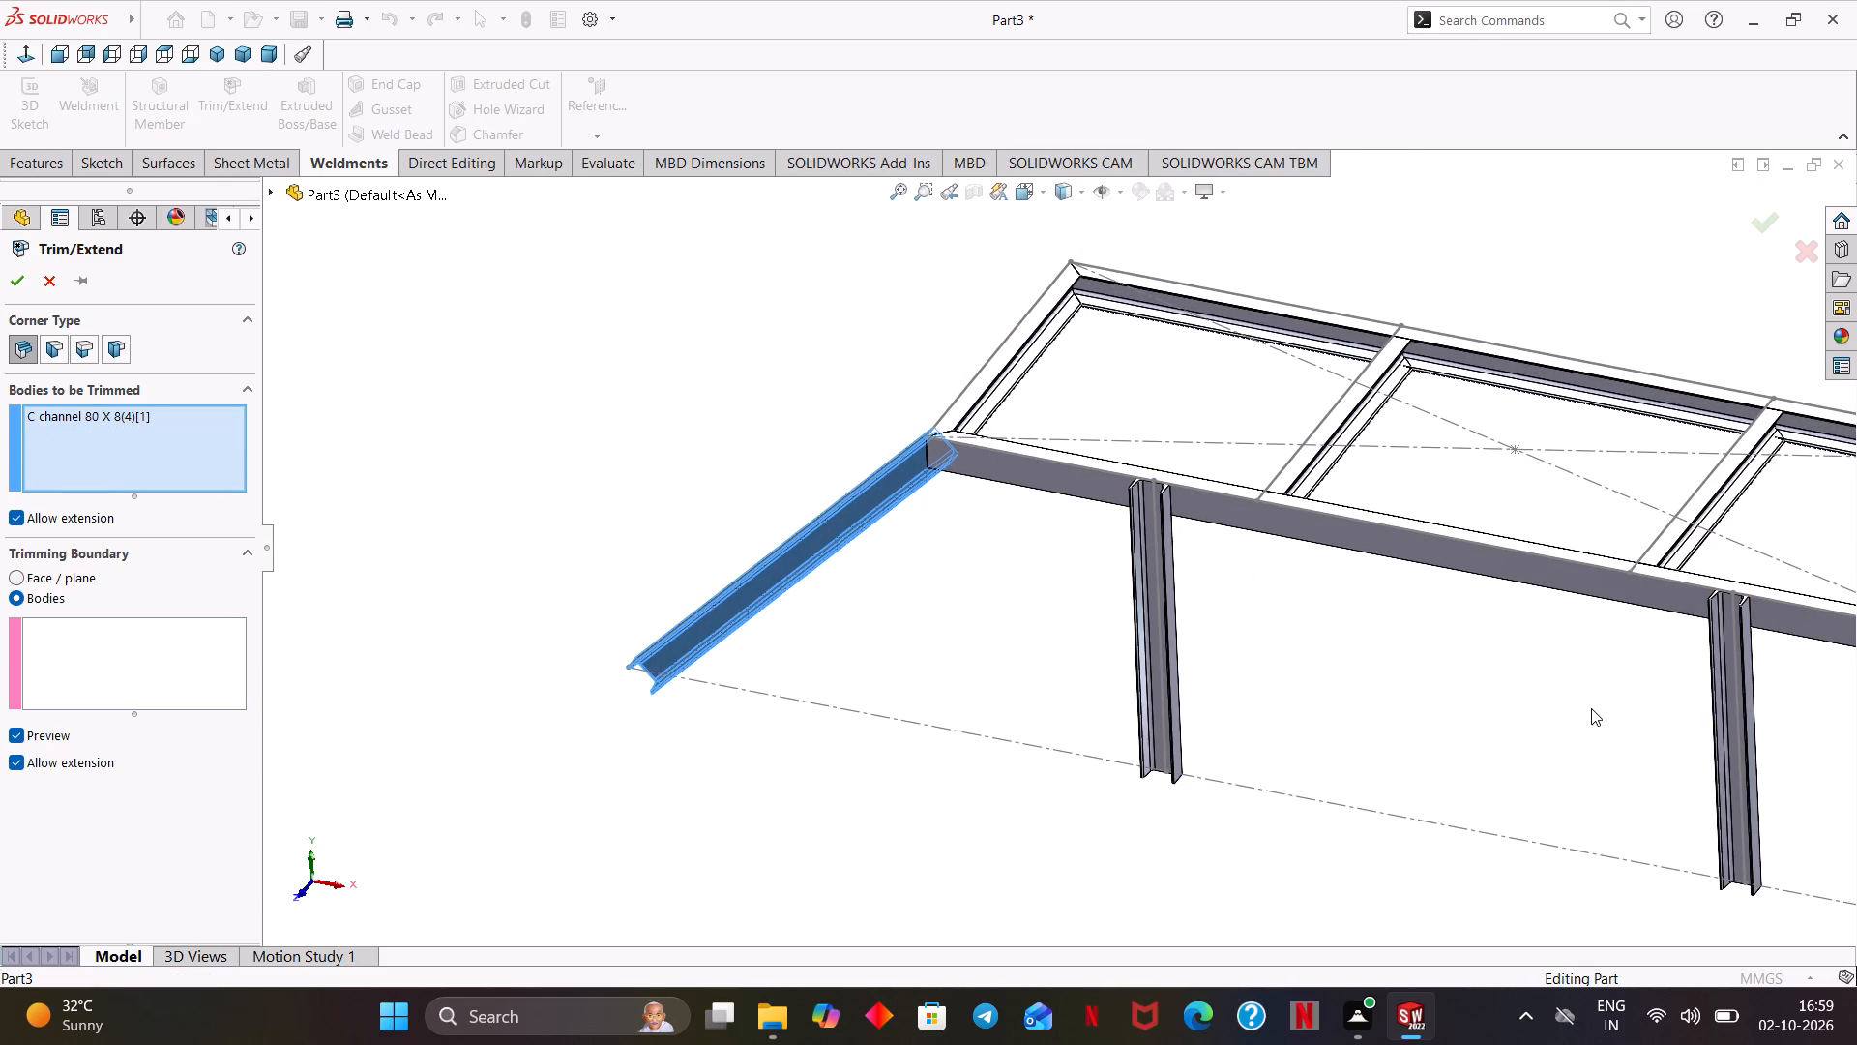
scroll(1595, 708, up, 1)
middle_drag(1690, 702, 1549, 682)
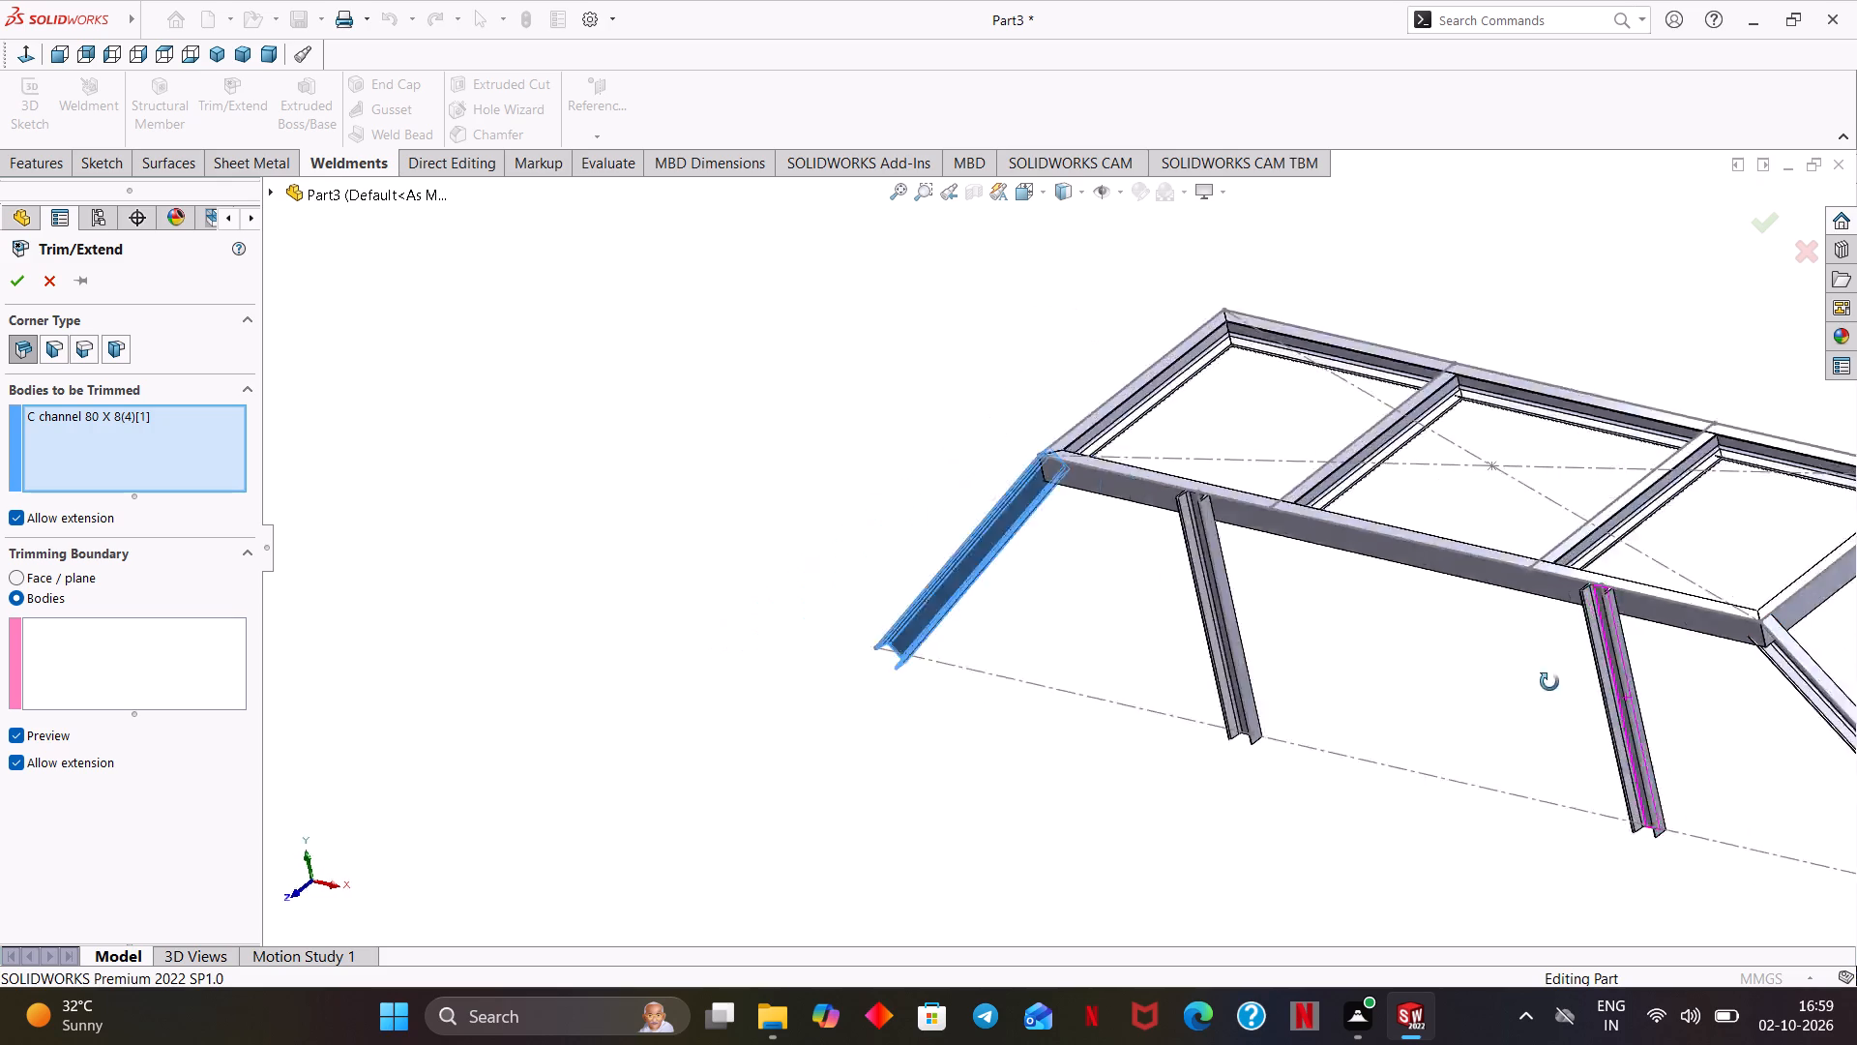
middle_drag(1549, 682, 1735, 688)
ctrl+middle_drag(1786, 725, 1514, 652)
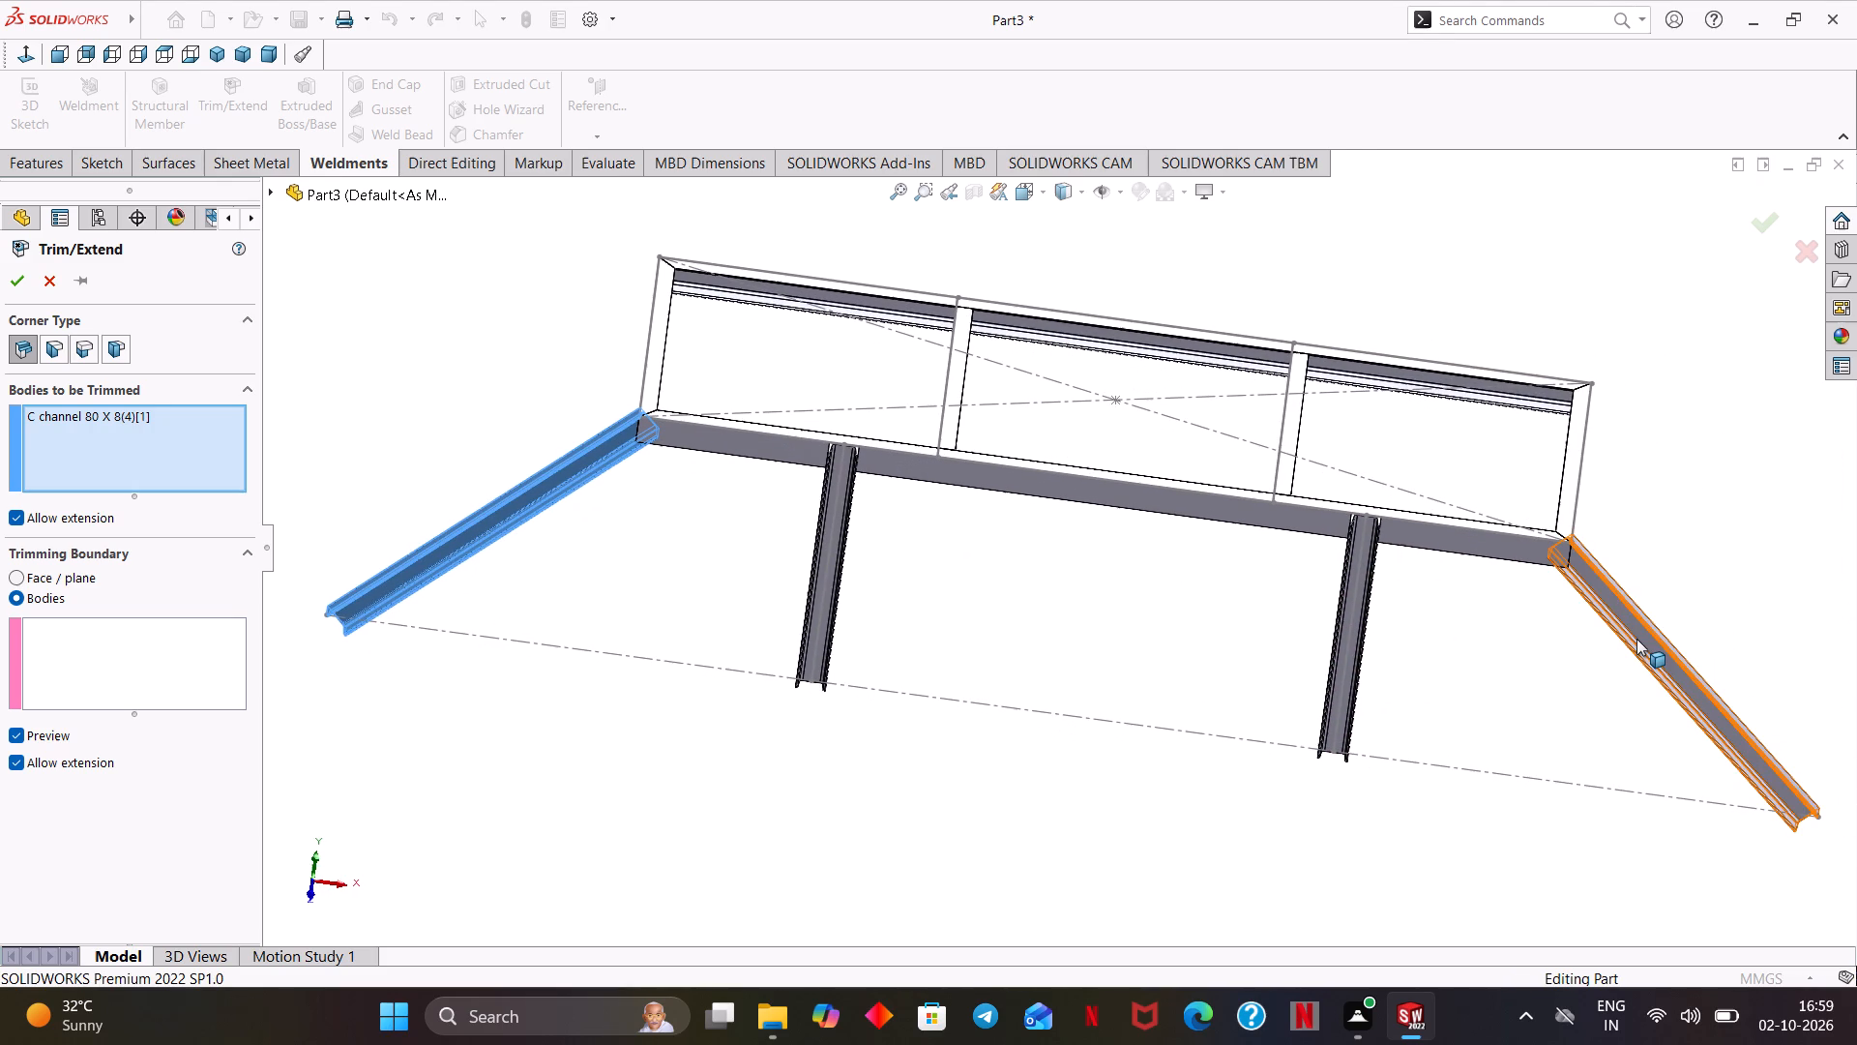
click(1636, 639)
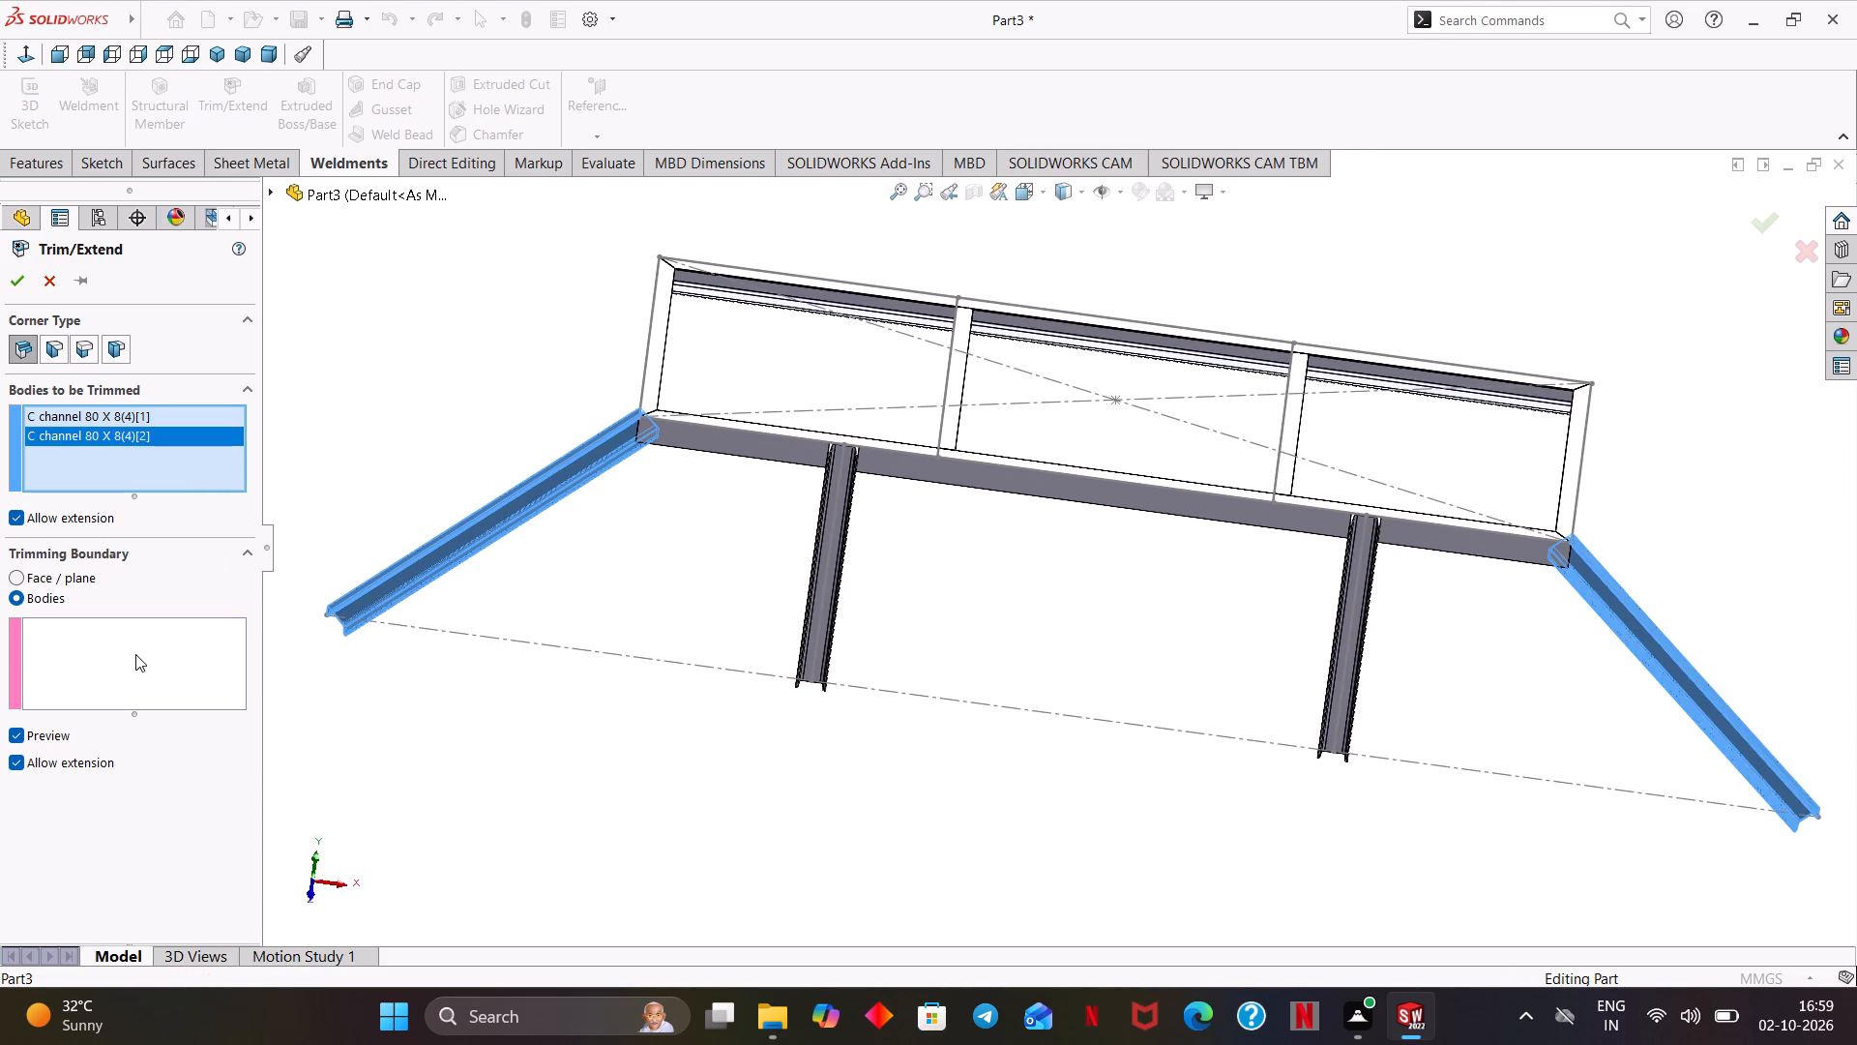
Set the front long channel and the two short end channels of the frame as the trimming boundary bodies.
click(135, 654)
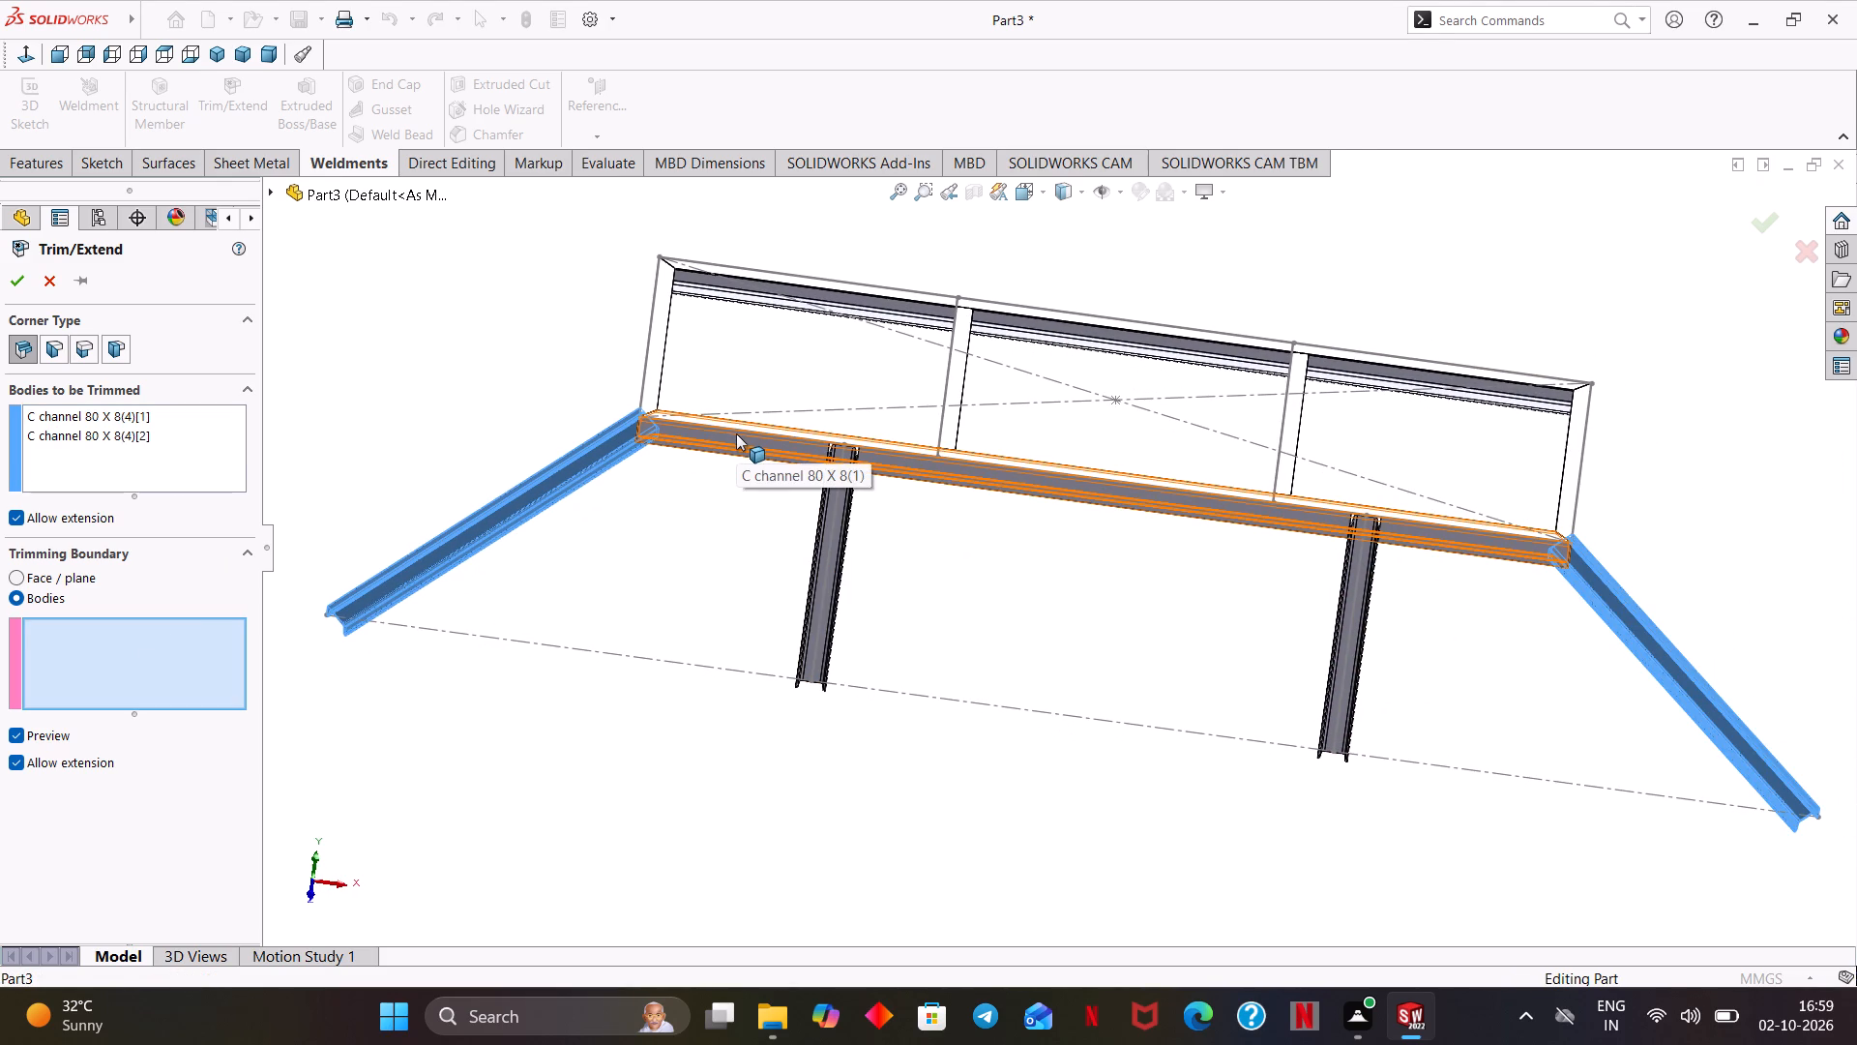
click(736, 433)
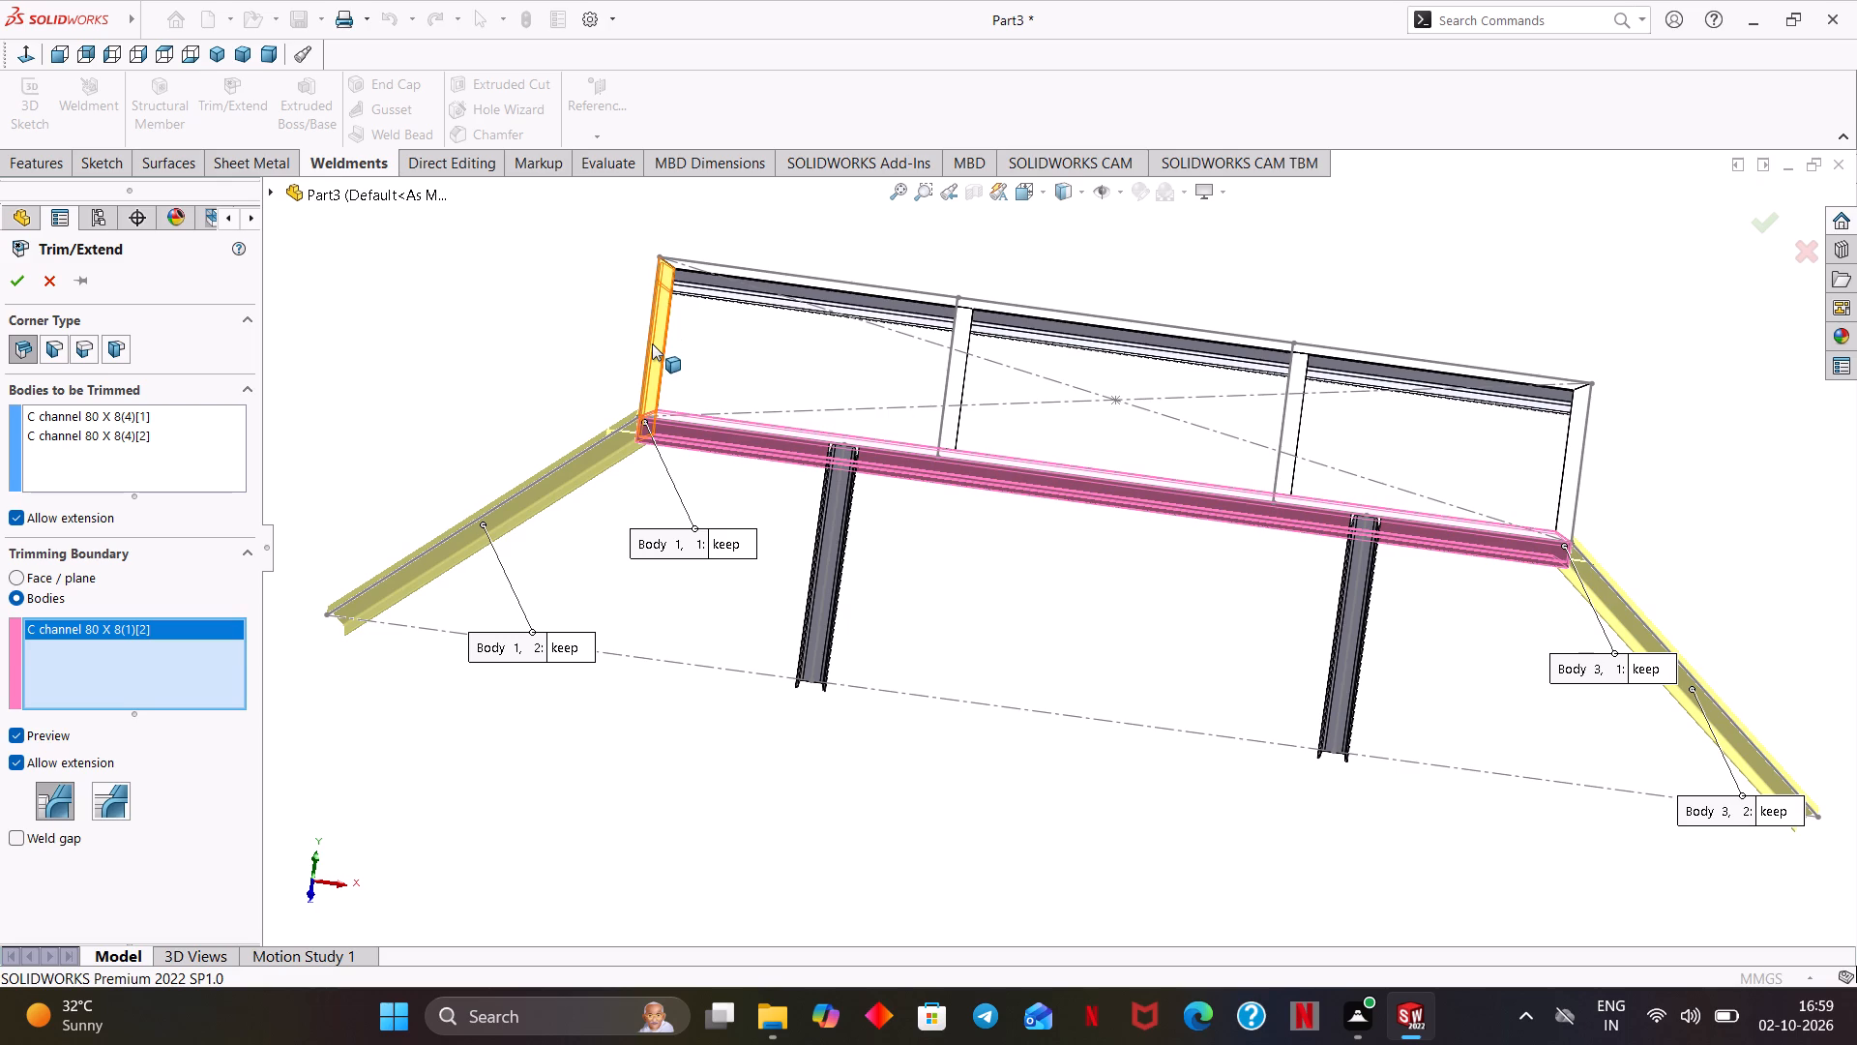
click(652, 343)
click(1569, 484)
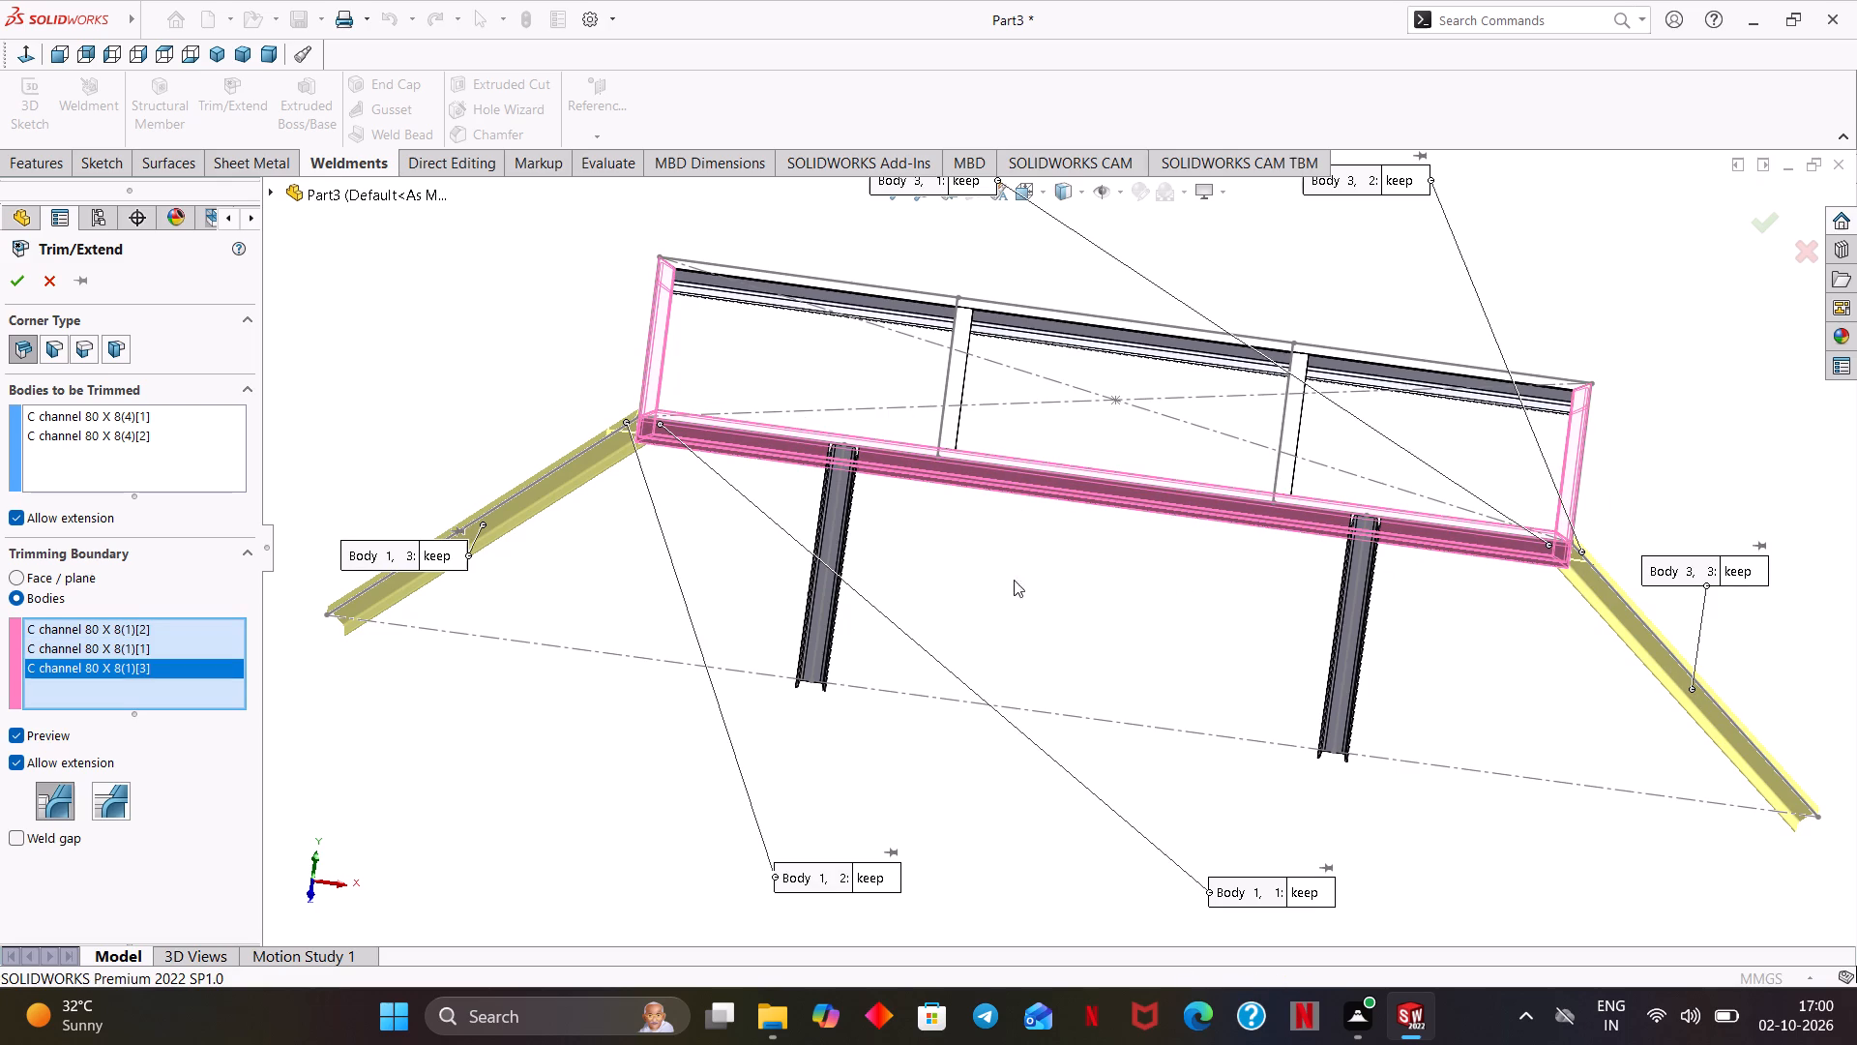
Set the left sloped leg's segment Body 1, 1 inside the frame corner to discard.
middle_drag(825, 548, 681, 656)
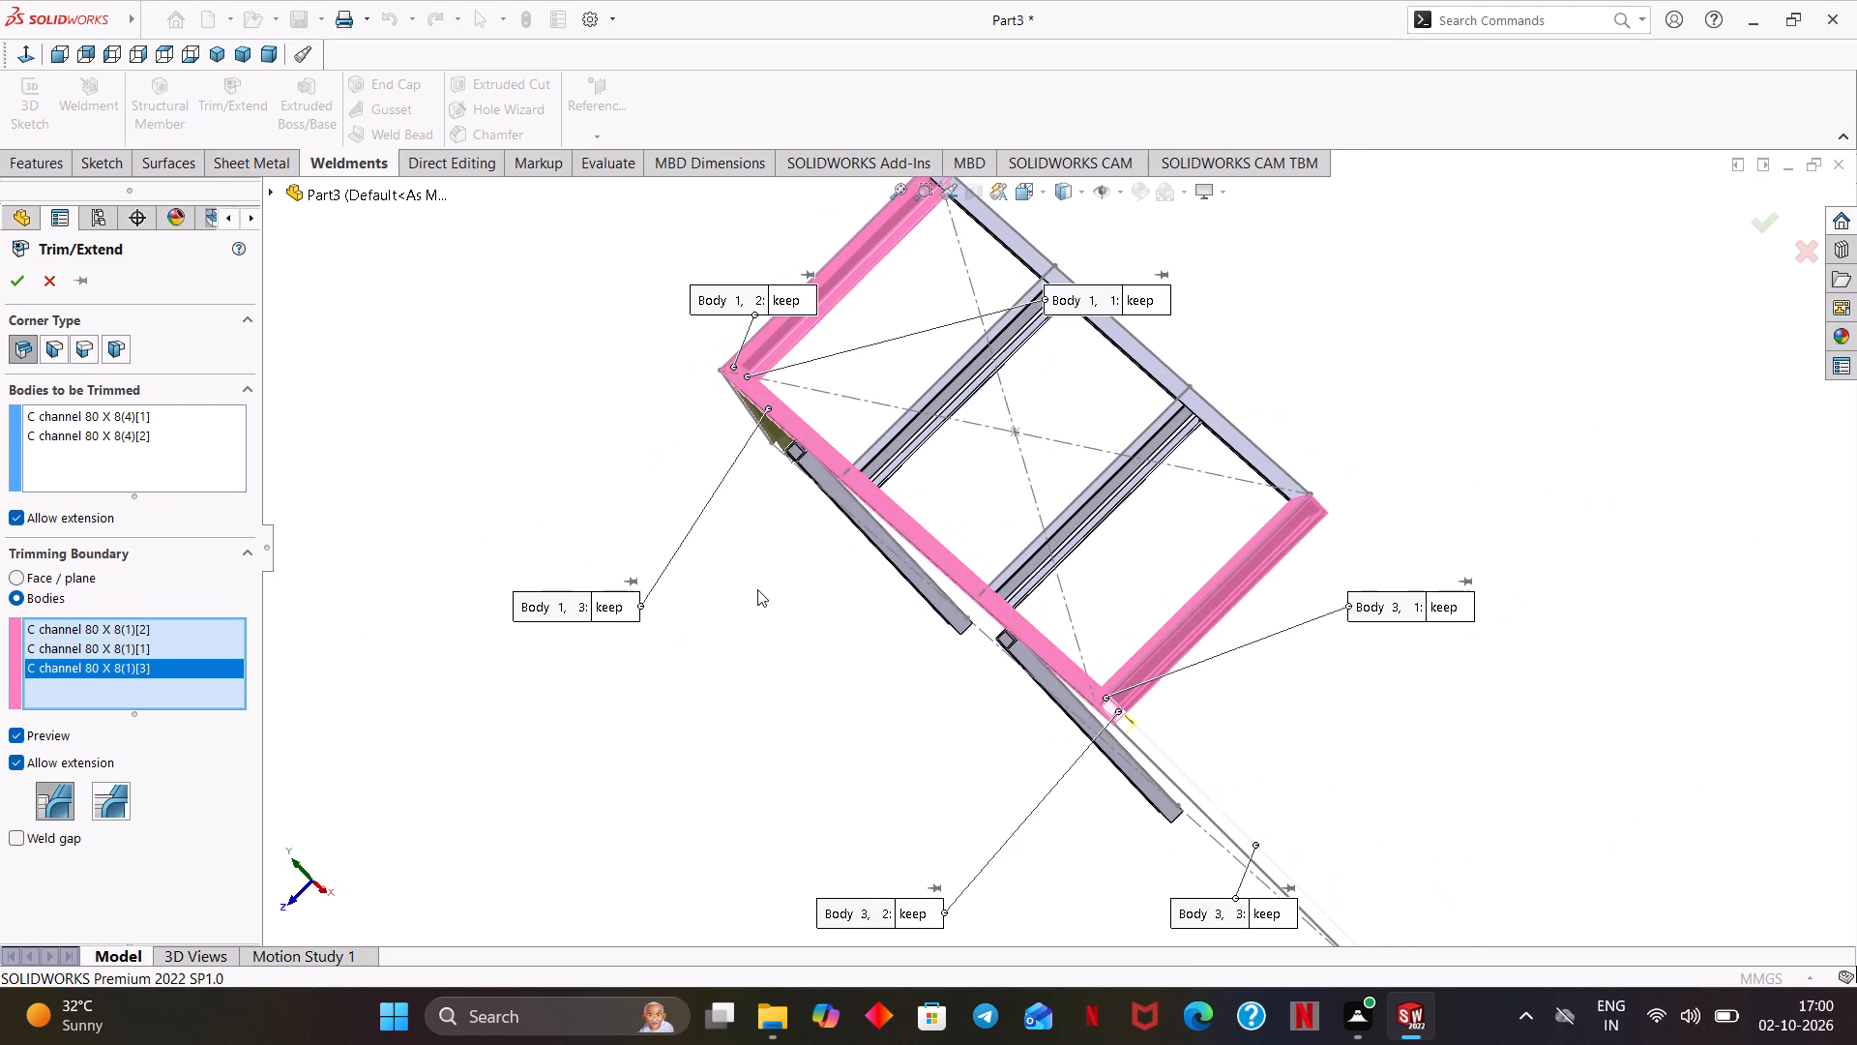
scroll(826, 408, down, 7)
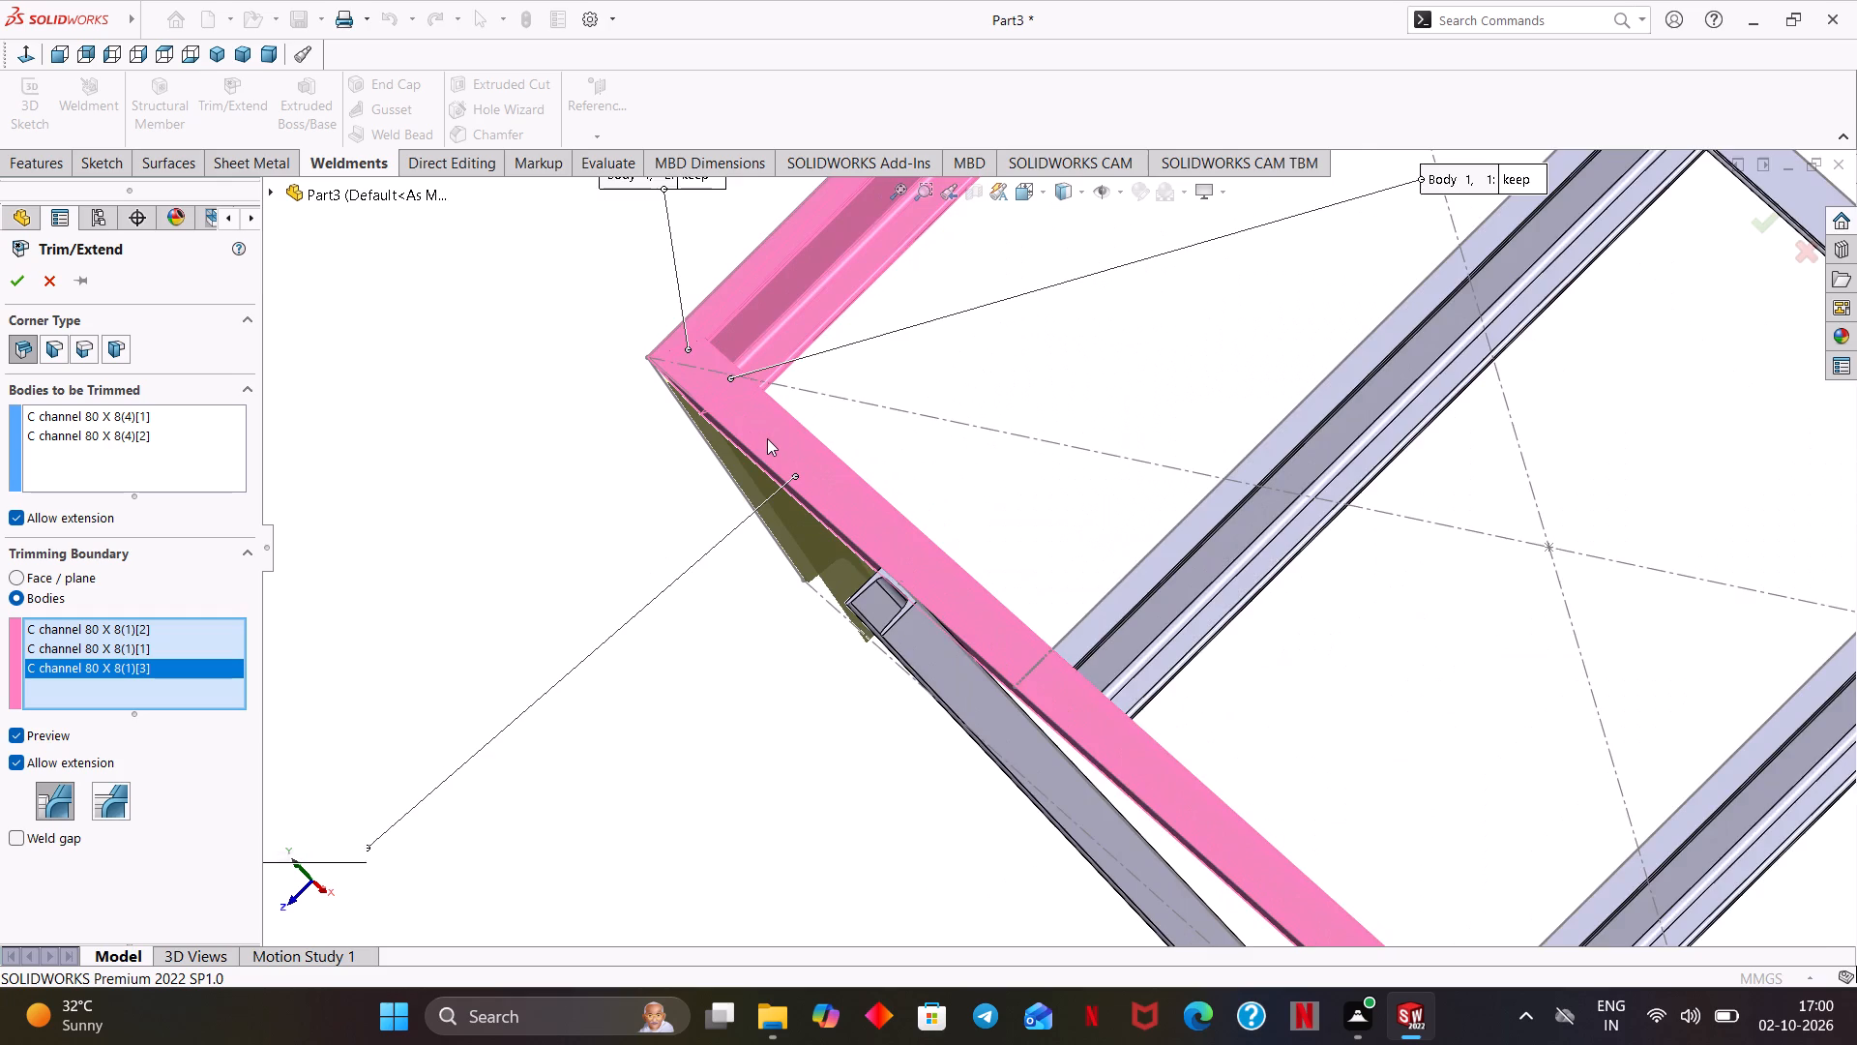
scroll(767, 438, down, 2)
middle_drag(915, 415, 886, 453)
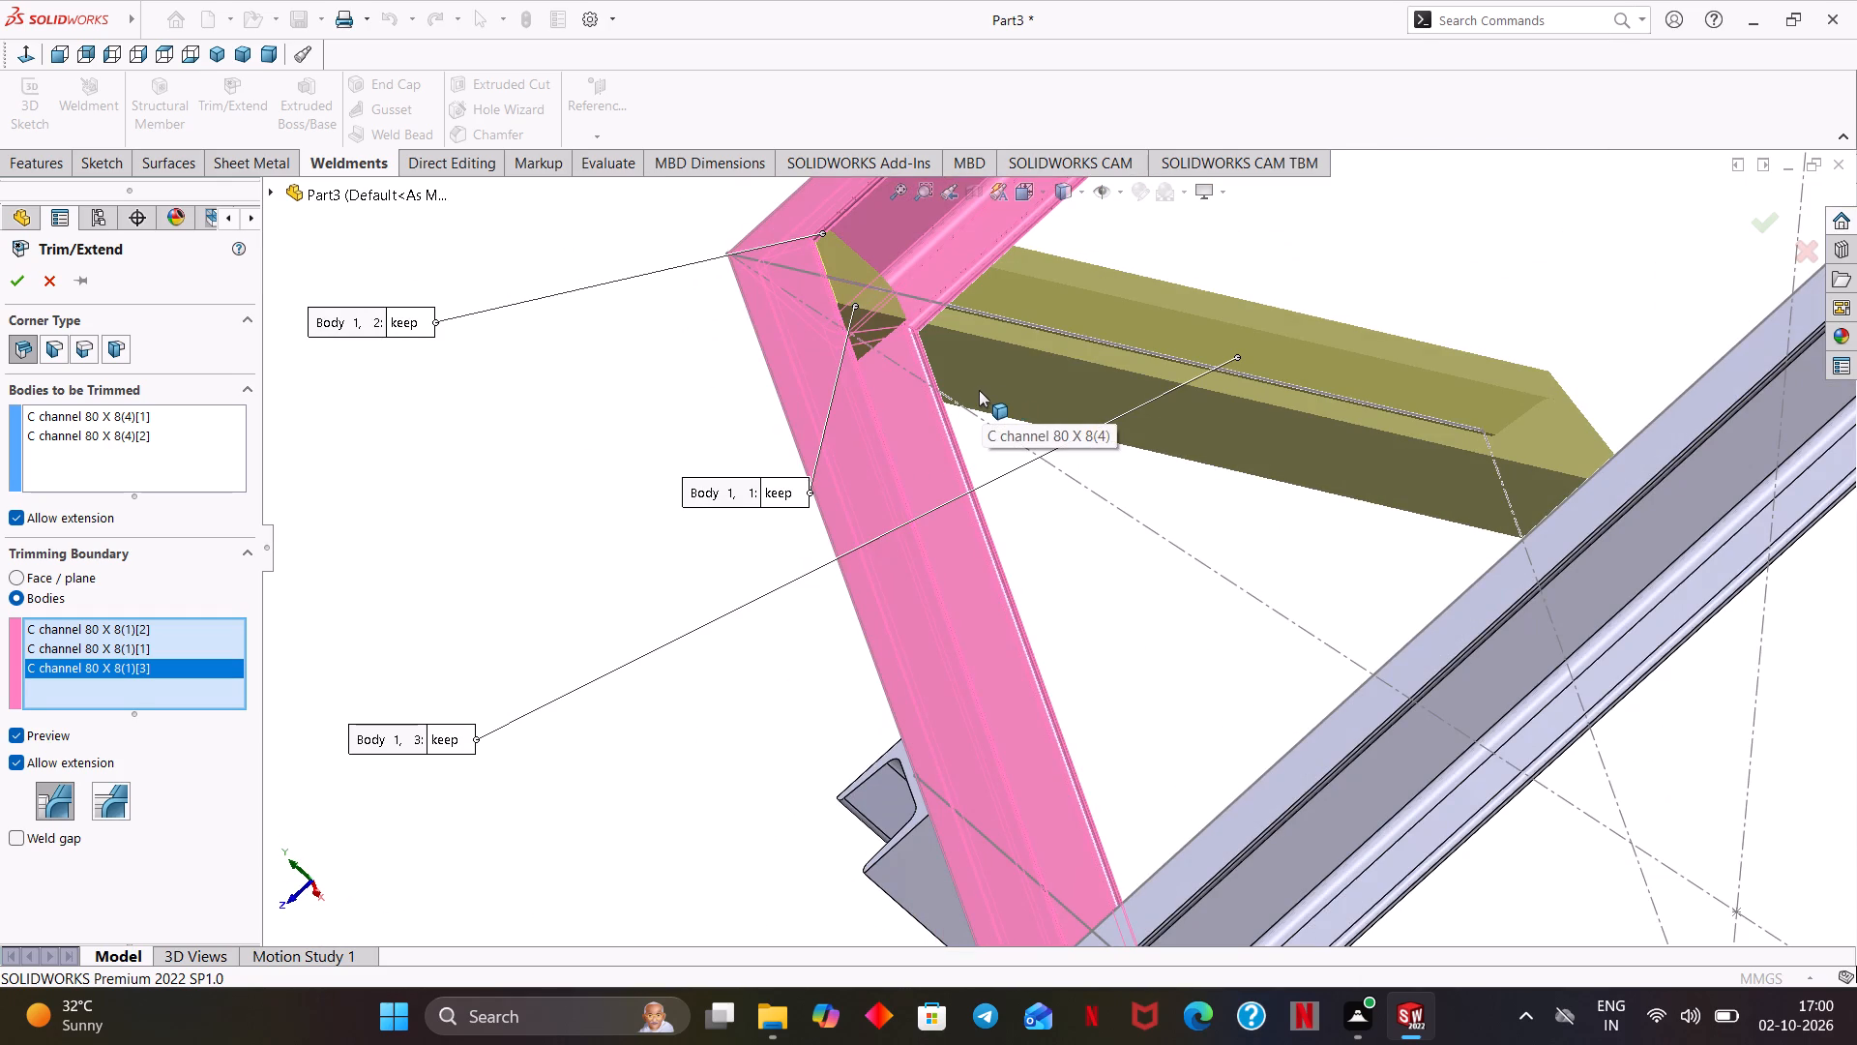
scroll(995, 389, down, 1)
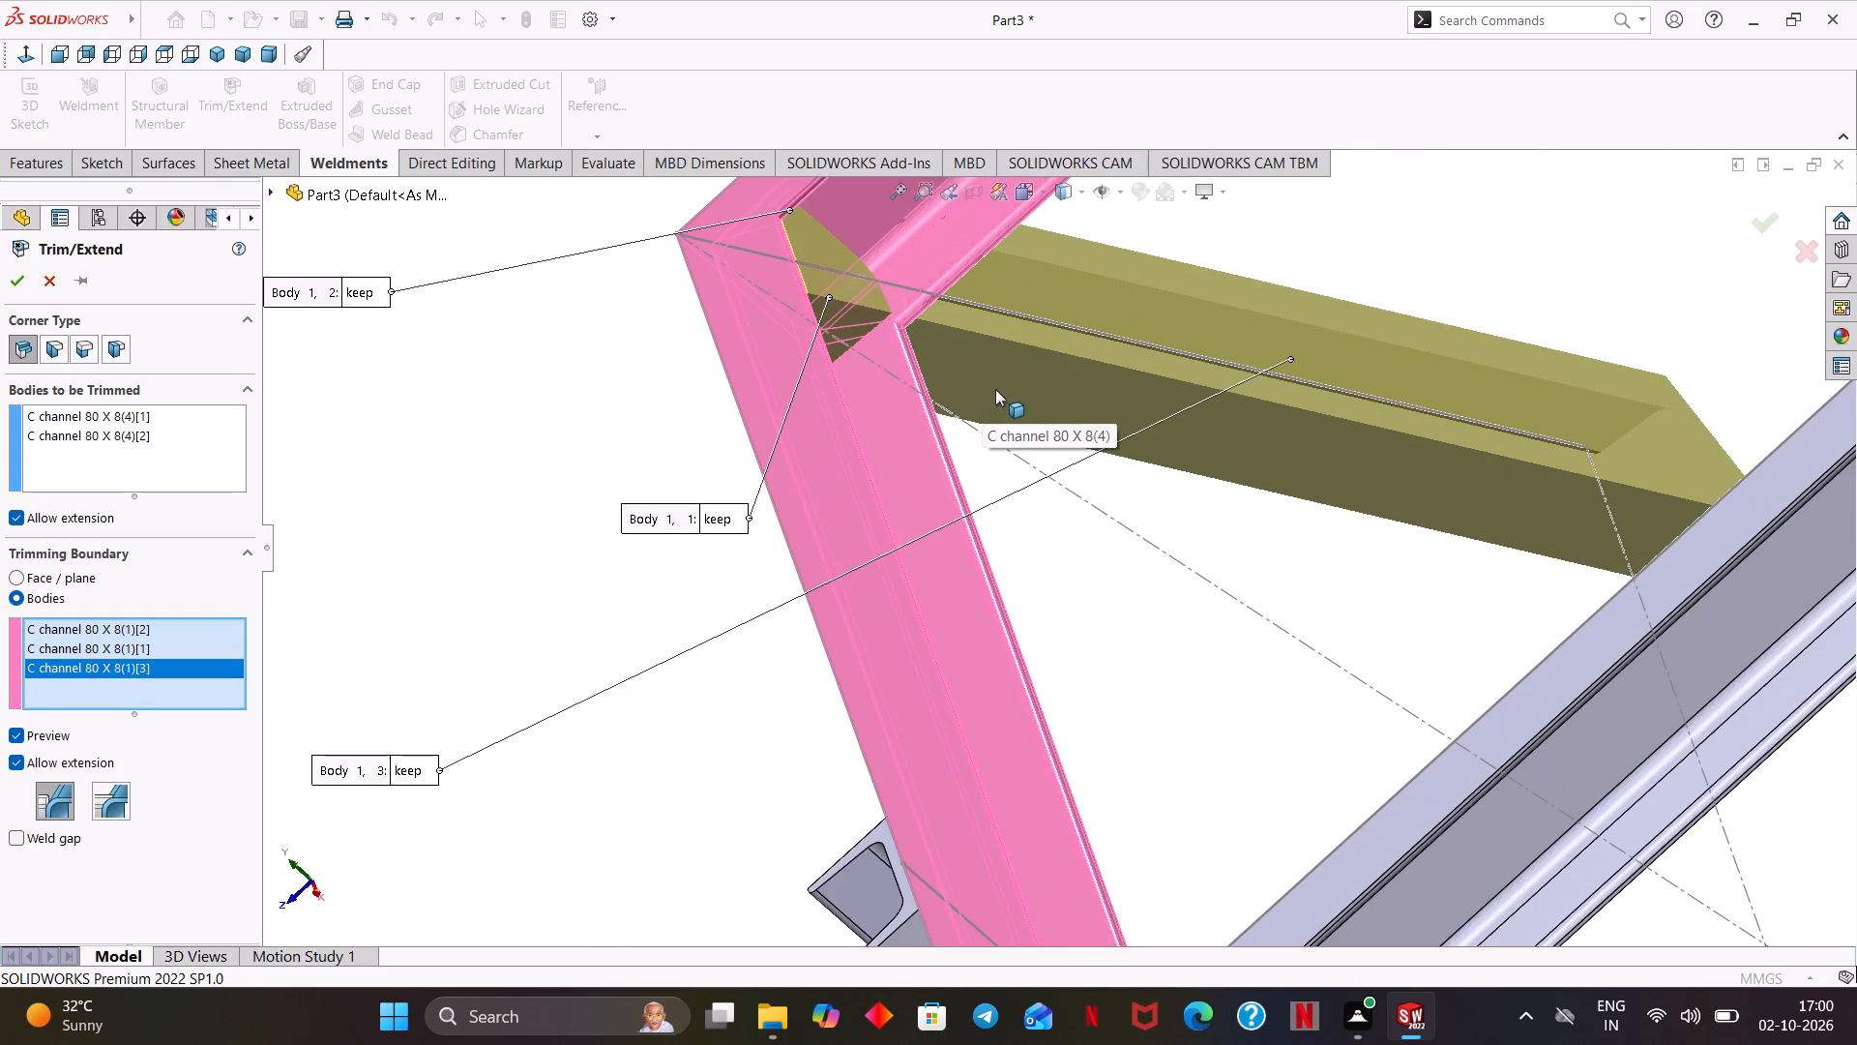
scroll(995, 389, down, 2)
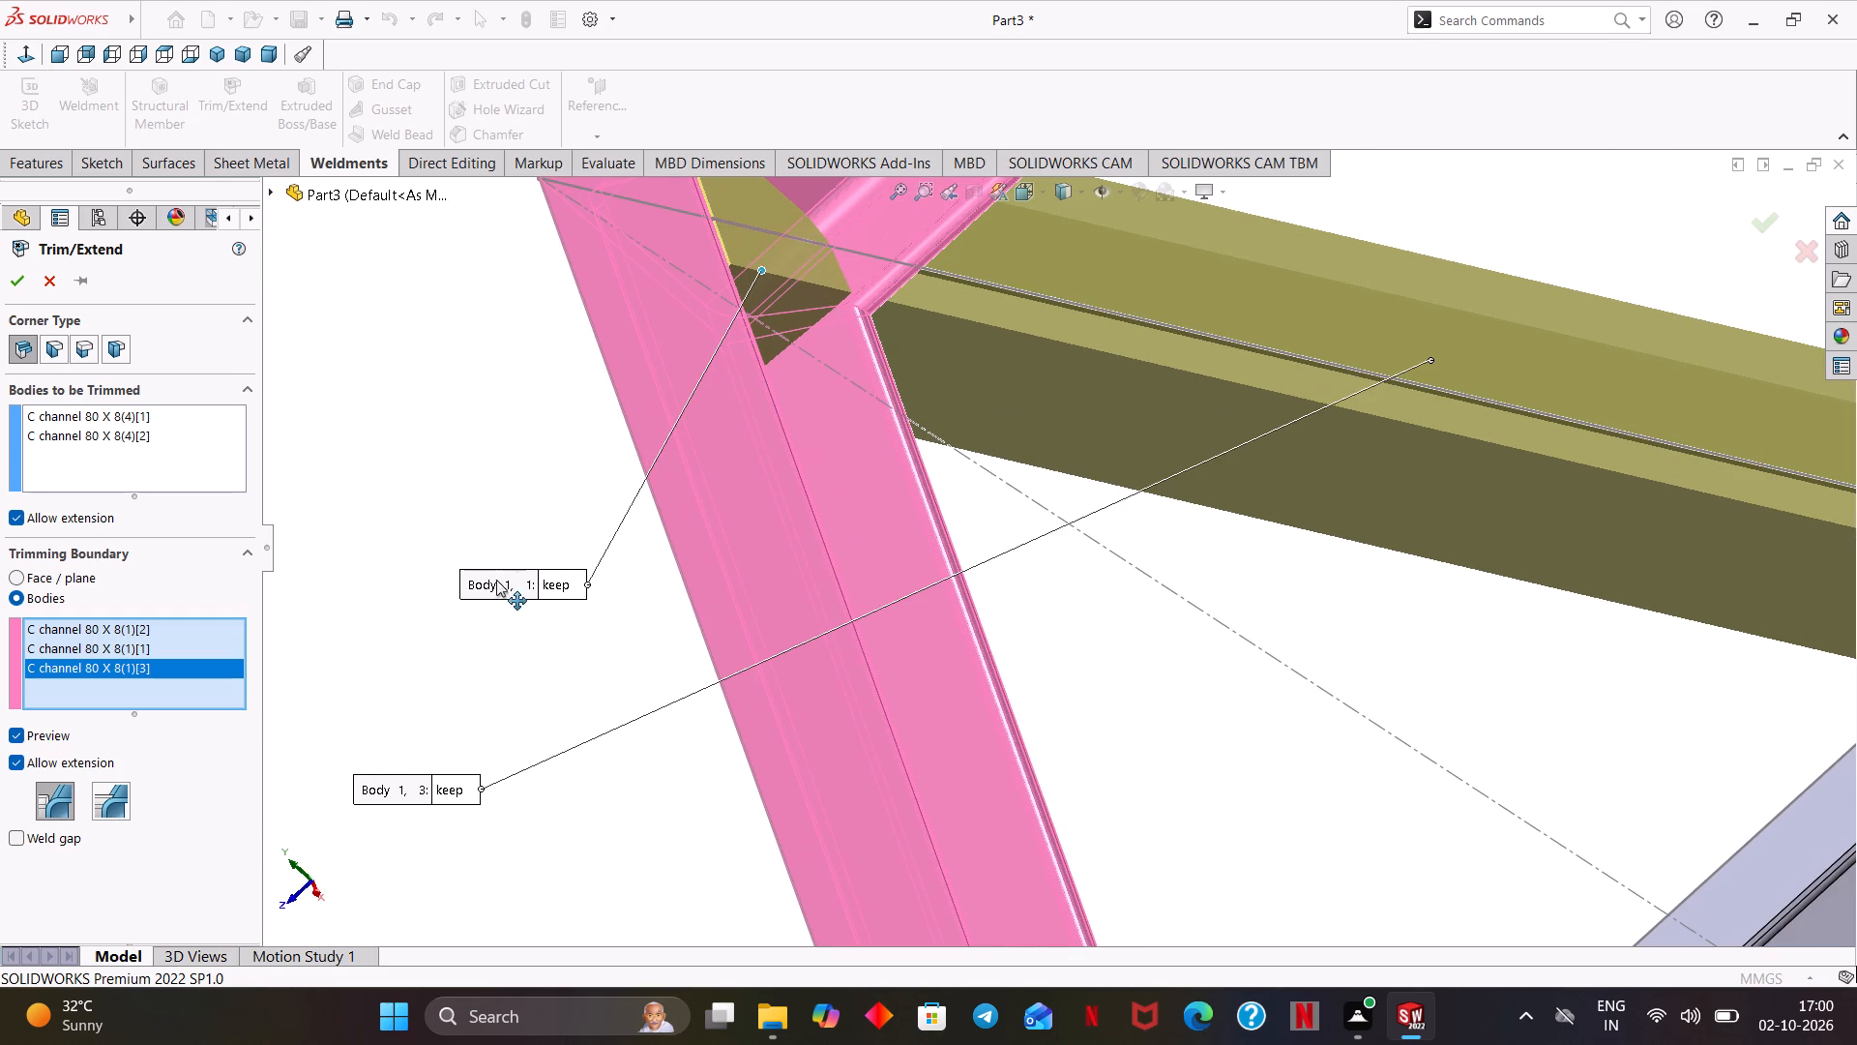
drag(504, 584, 418, 419)
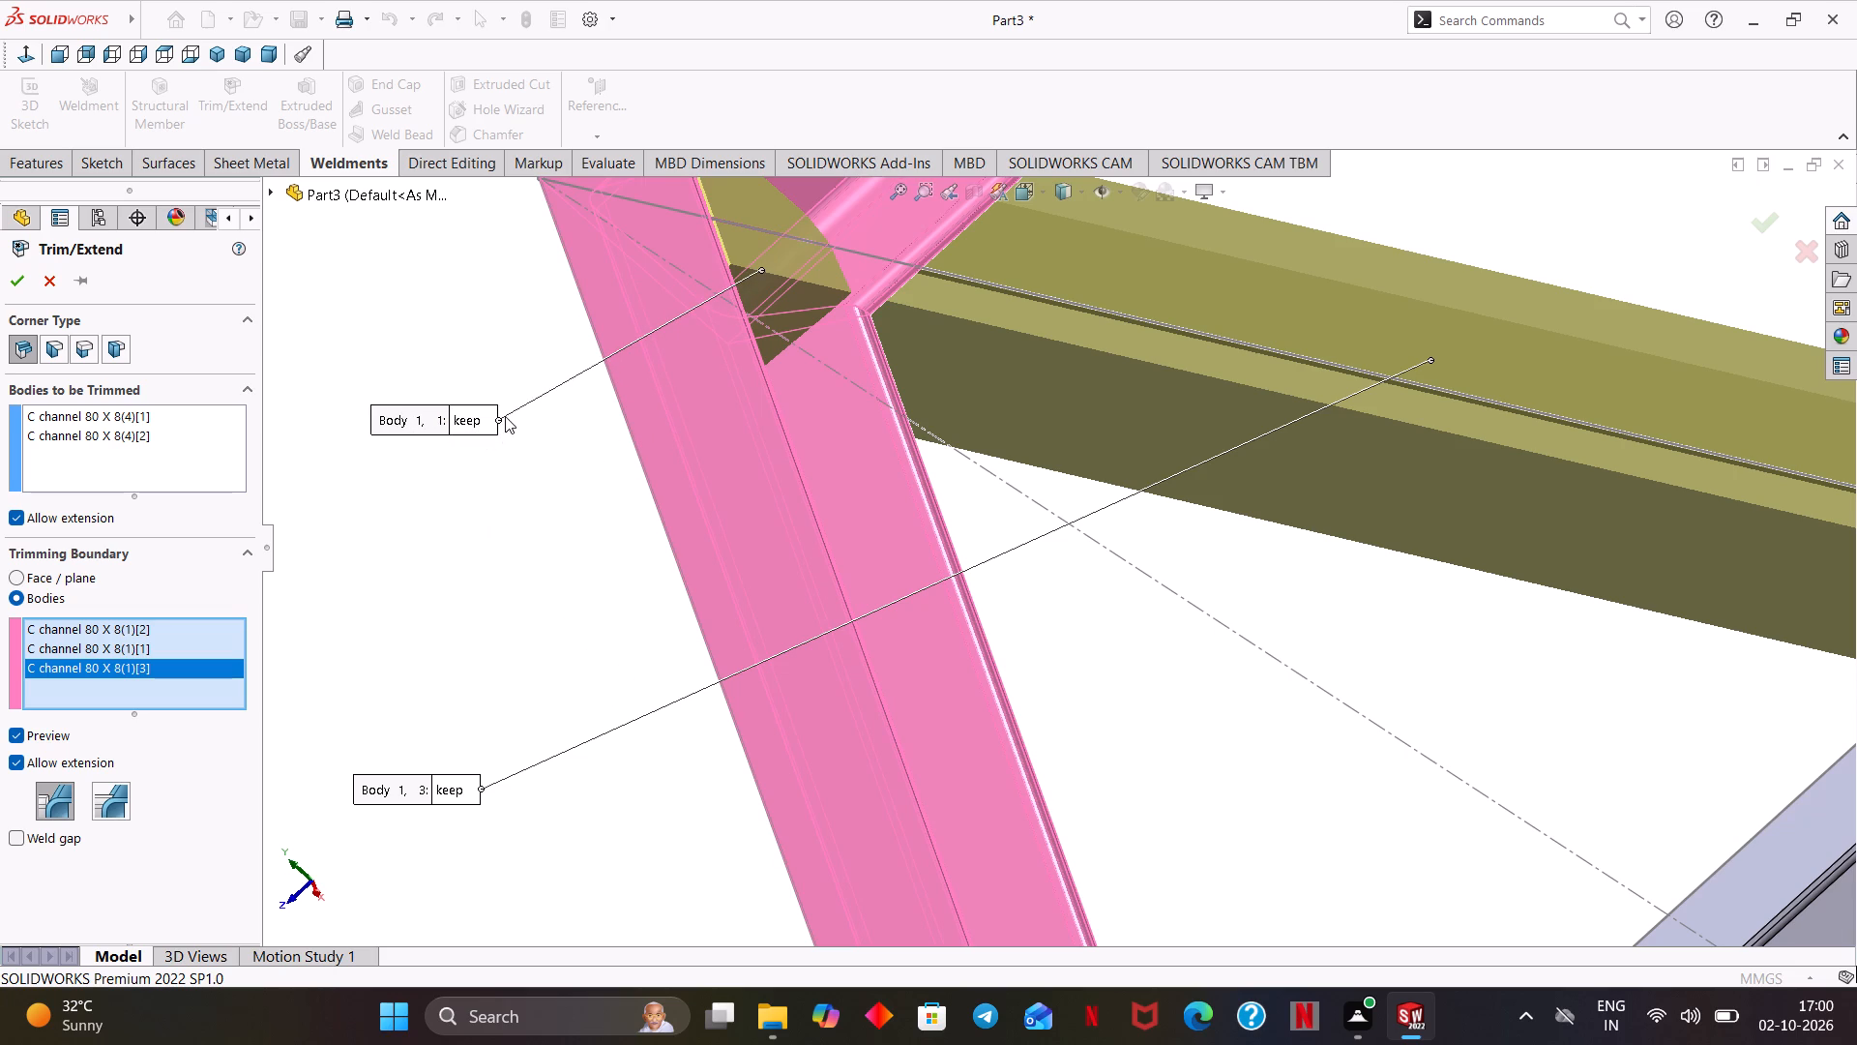
click(463, 418)
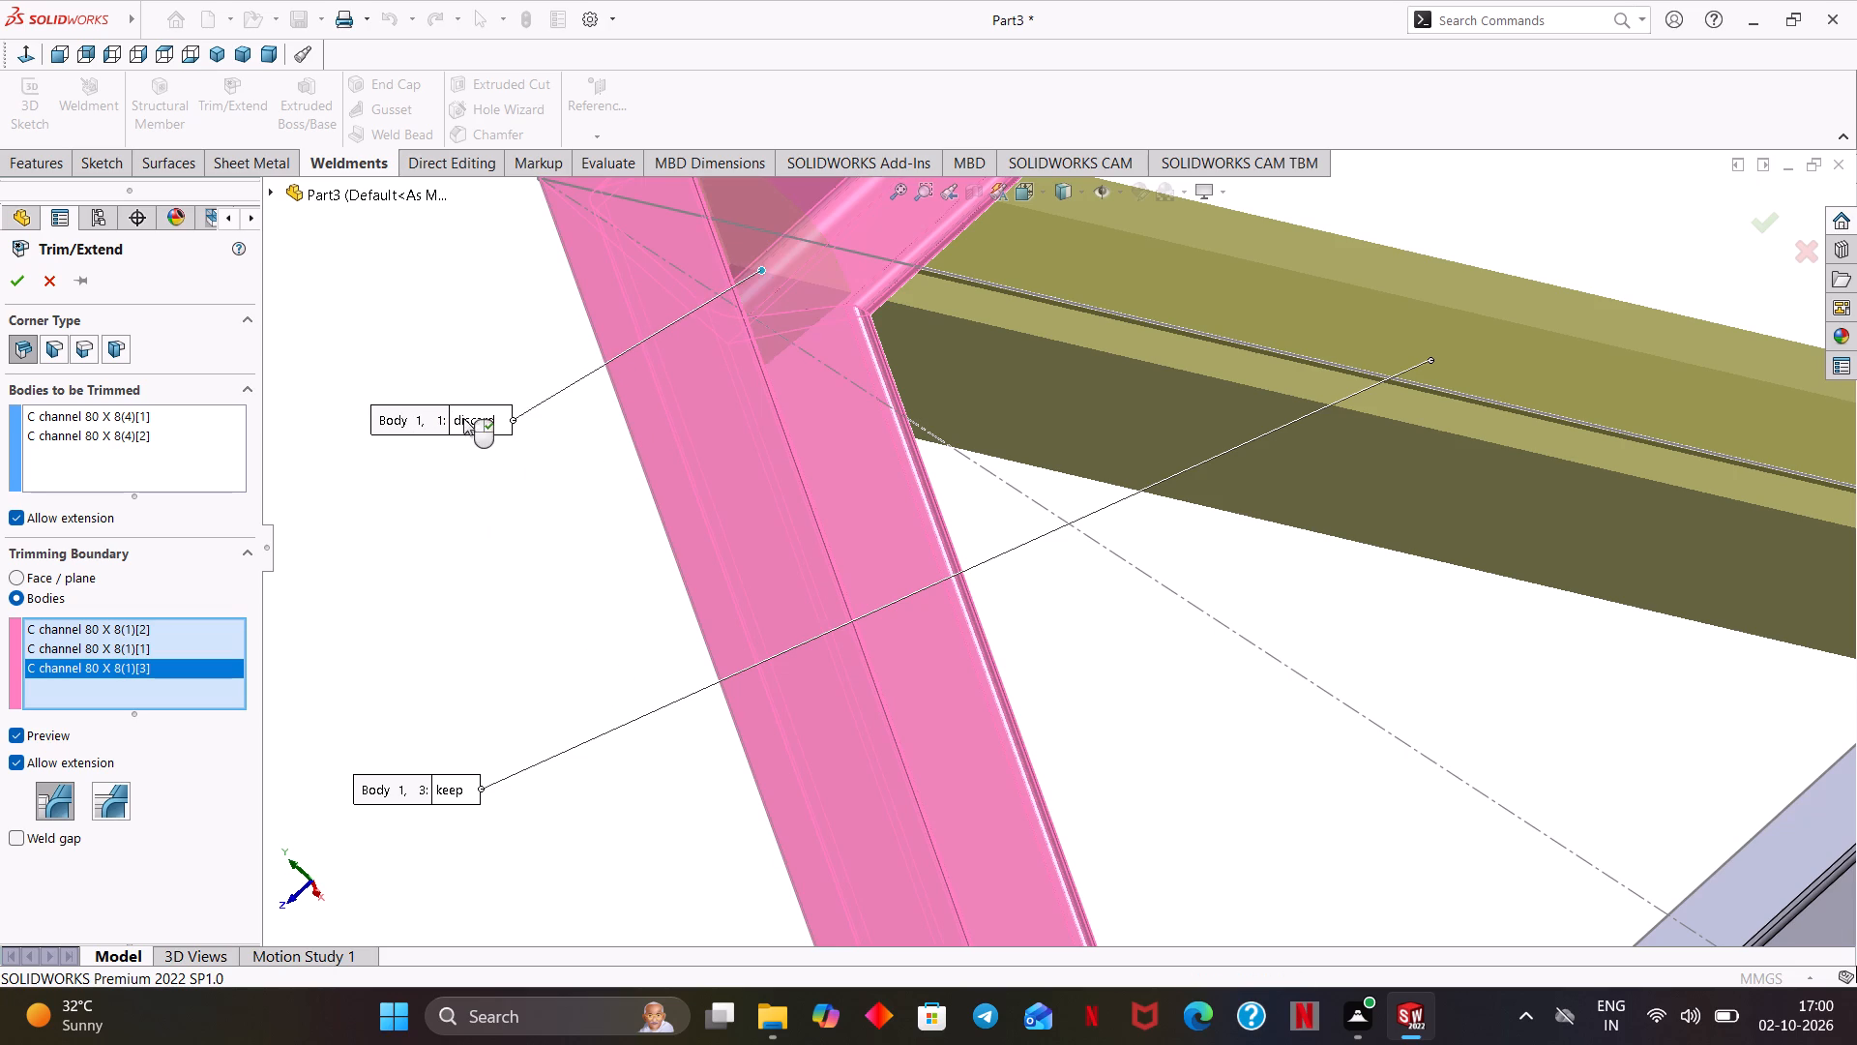
Examine the left sloped leg's trim segments and their keep/discard labels around the frame corner.
scroll(559, 534, up, 2)
middle_drag(561, 532, 630, 484)
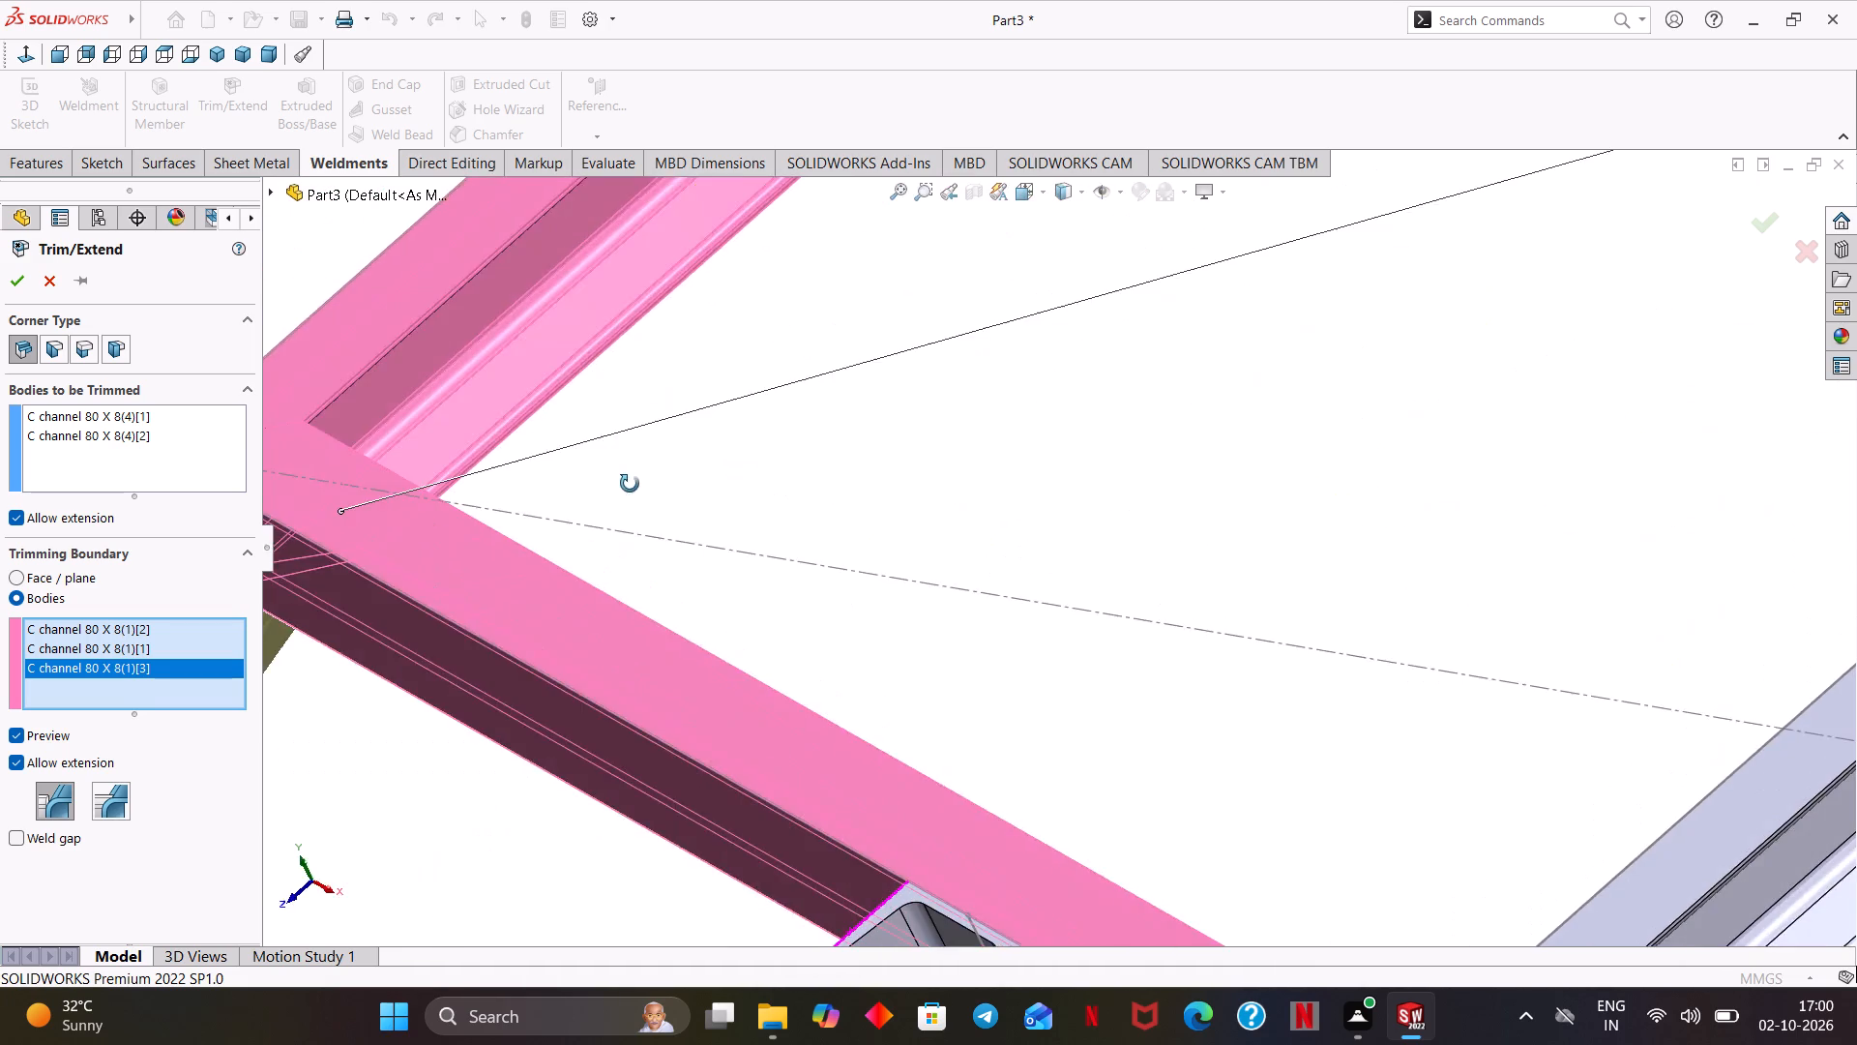
middle_drag(630, 484, 610, 490)
ctrl+middle_drag(663, 540, 983, 499)
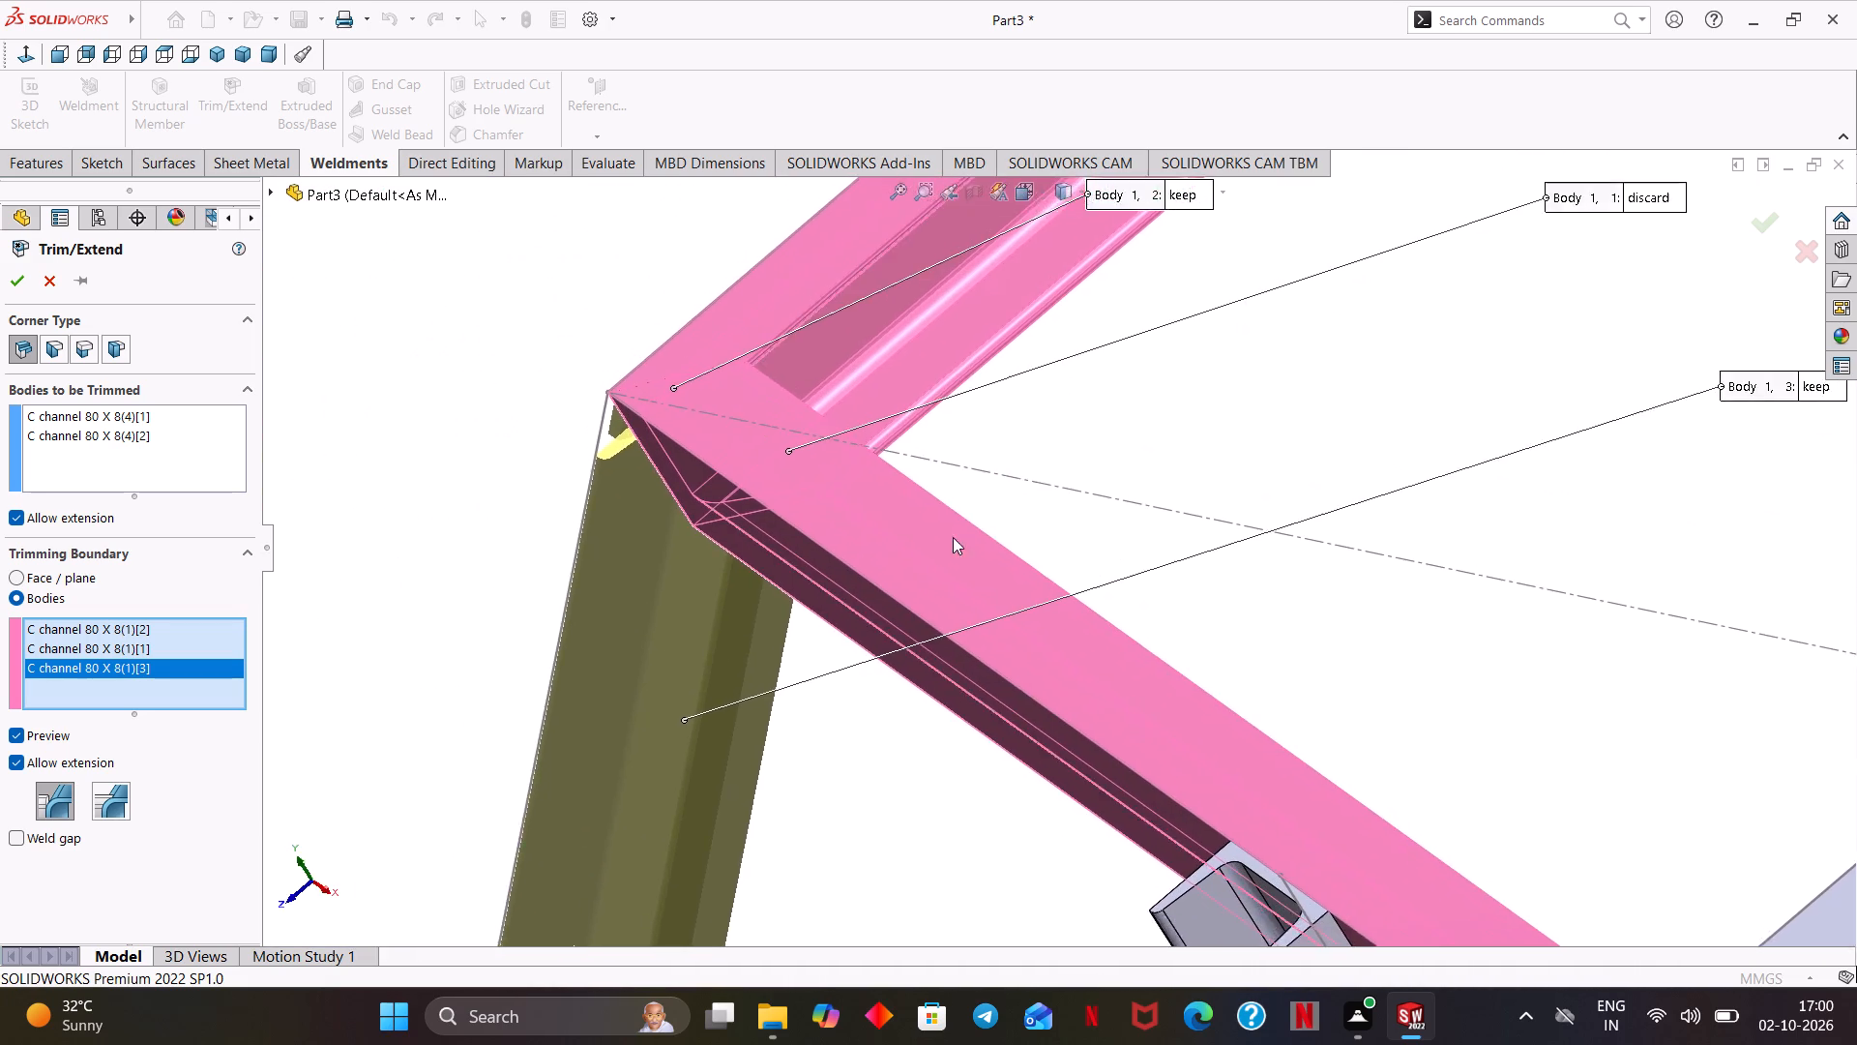
middle_drag(861, 559, 983, 530)
middle_drag(984, 531, 1062, 595)
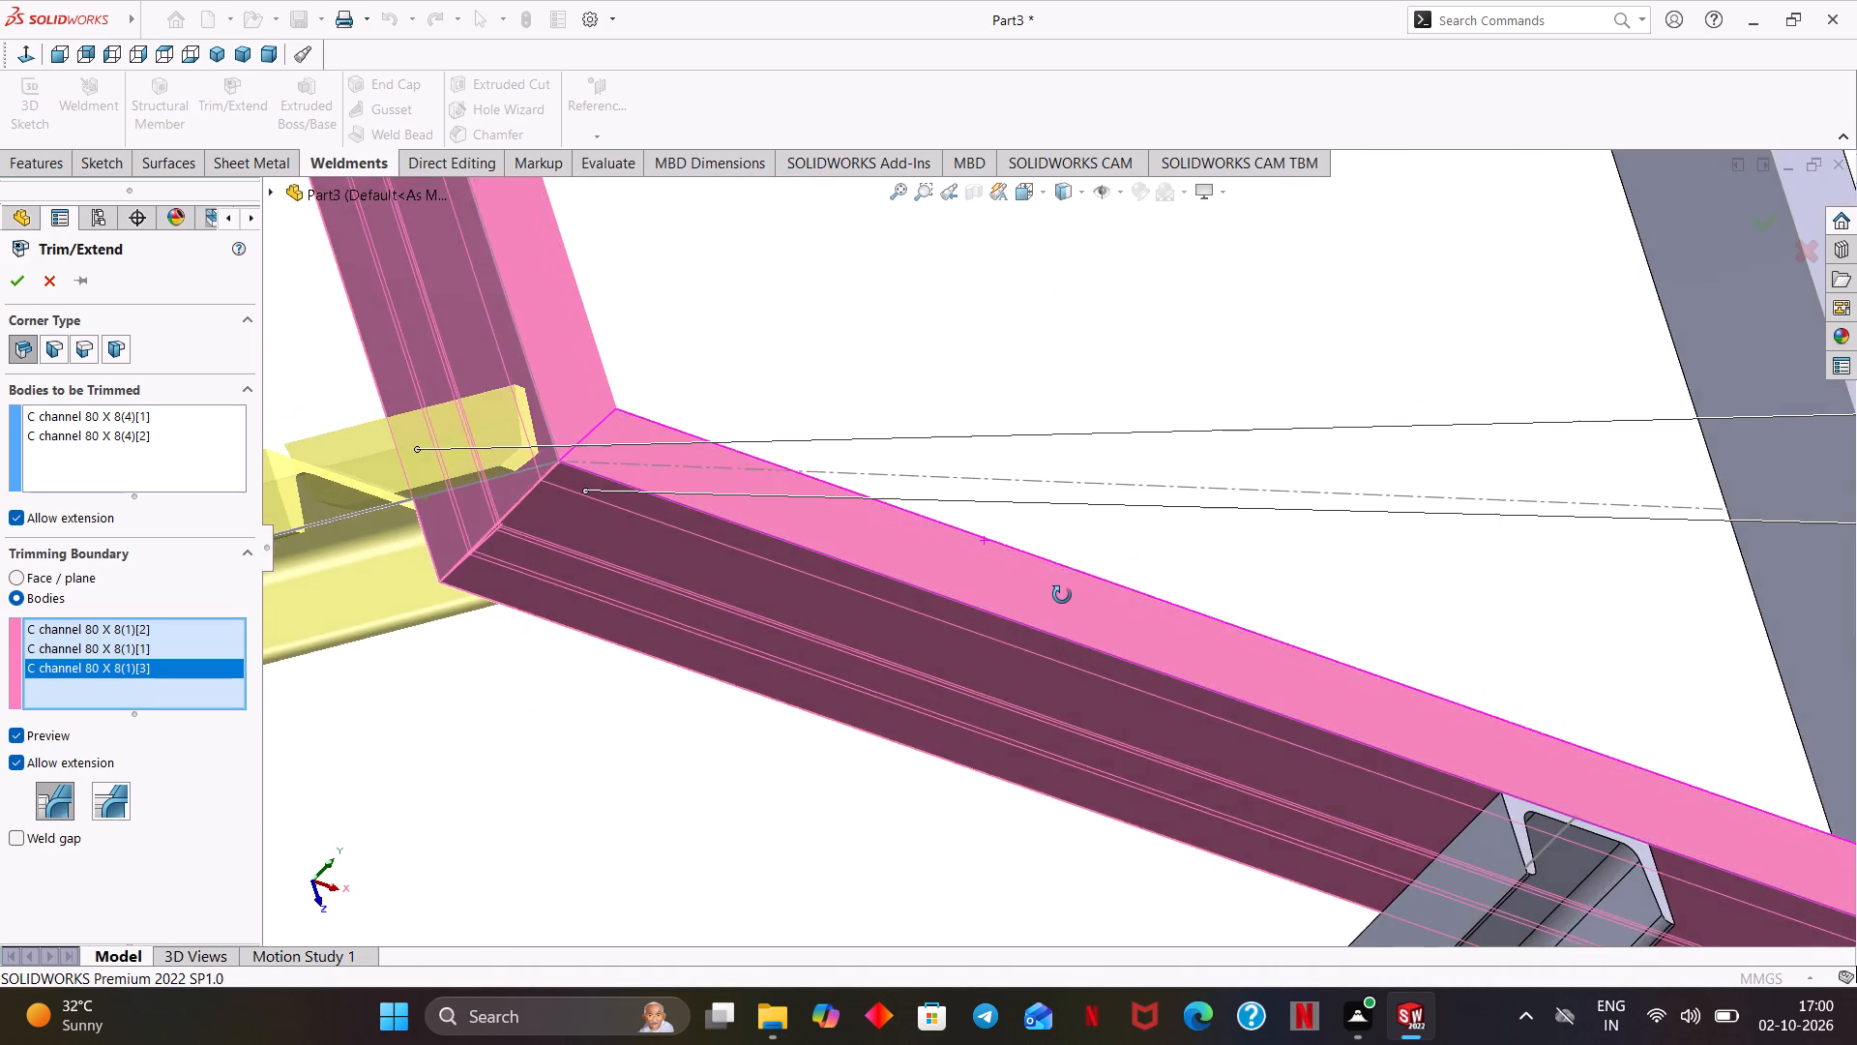
middle_drag(1062, 595, 1076, 640)
scroll(582, 685, down, 1)
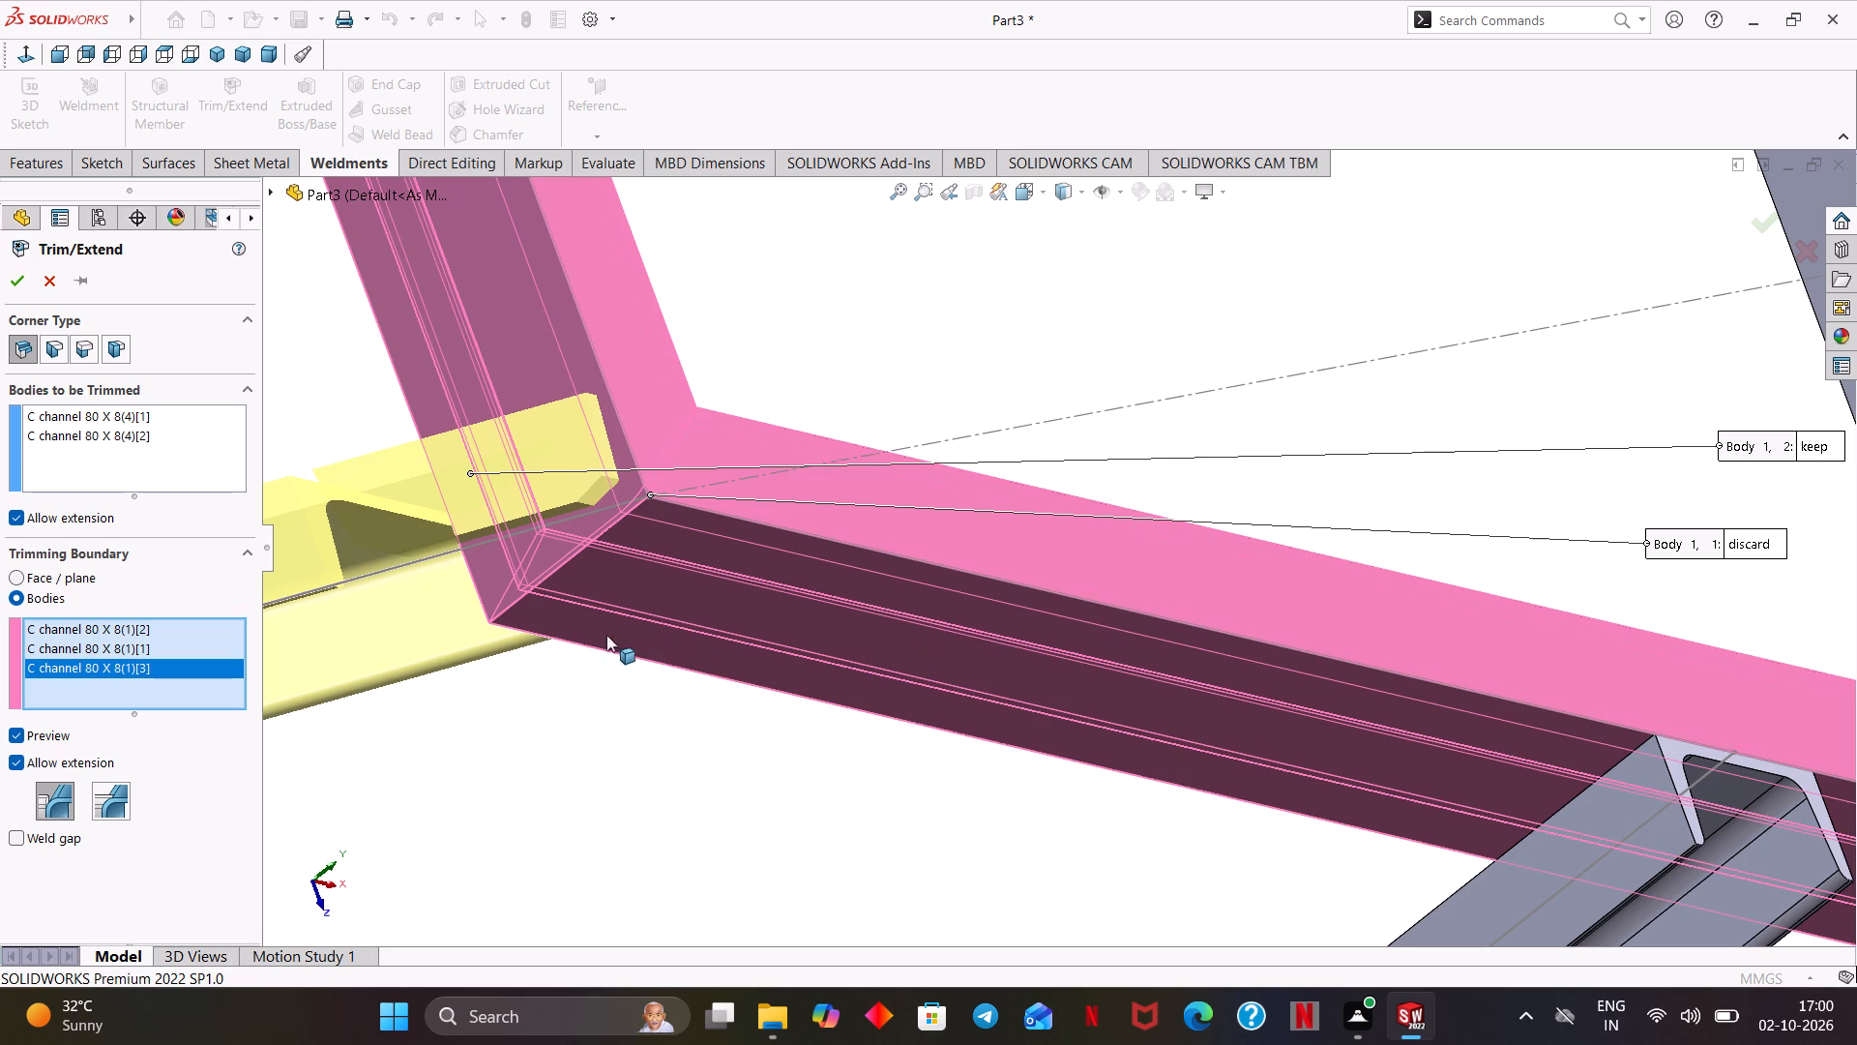
scroll(544, 651, up, 1)
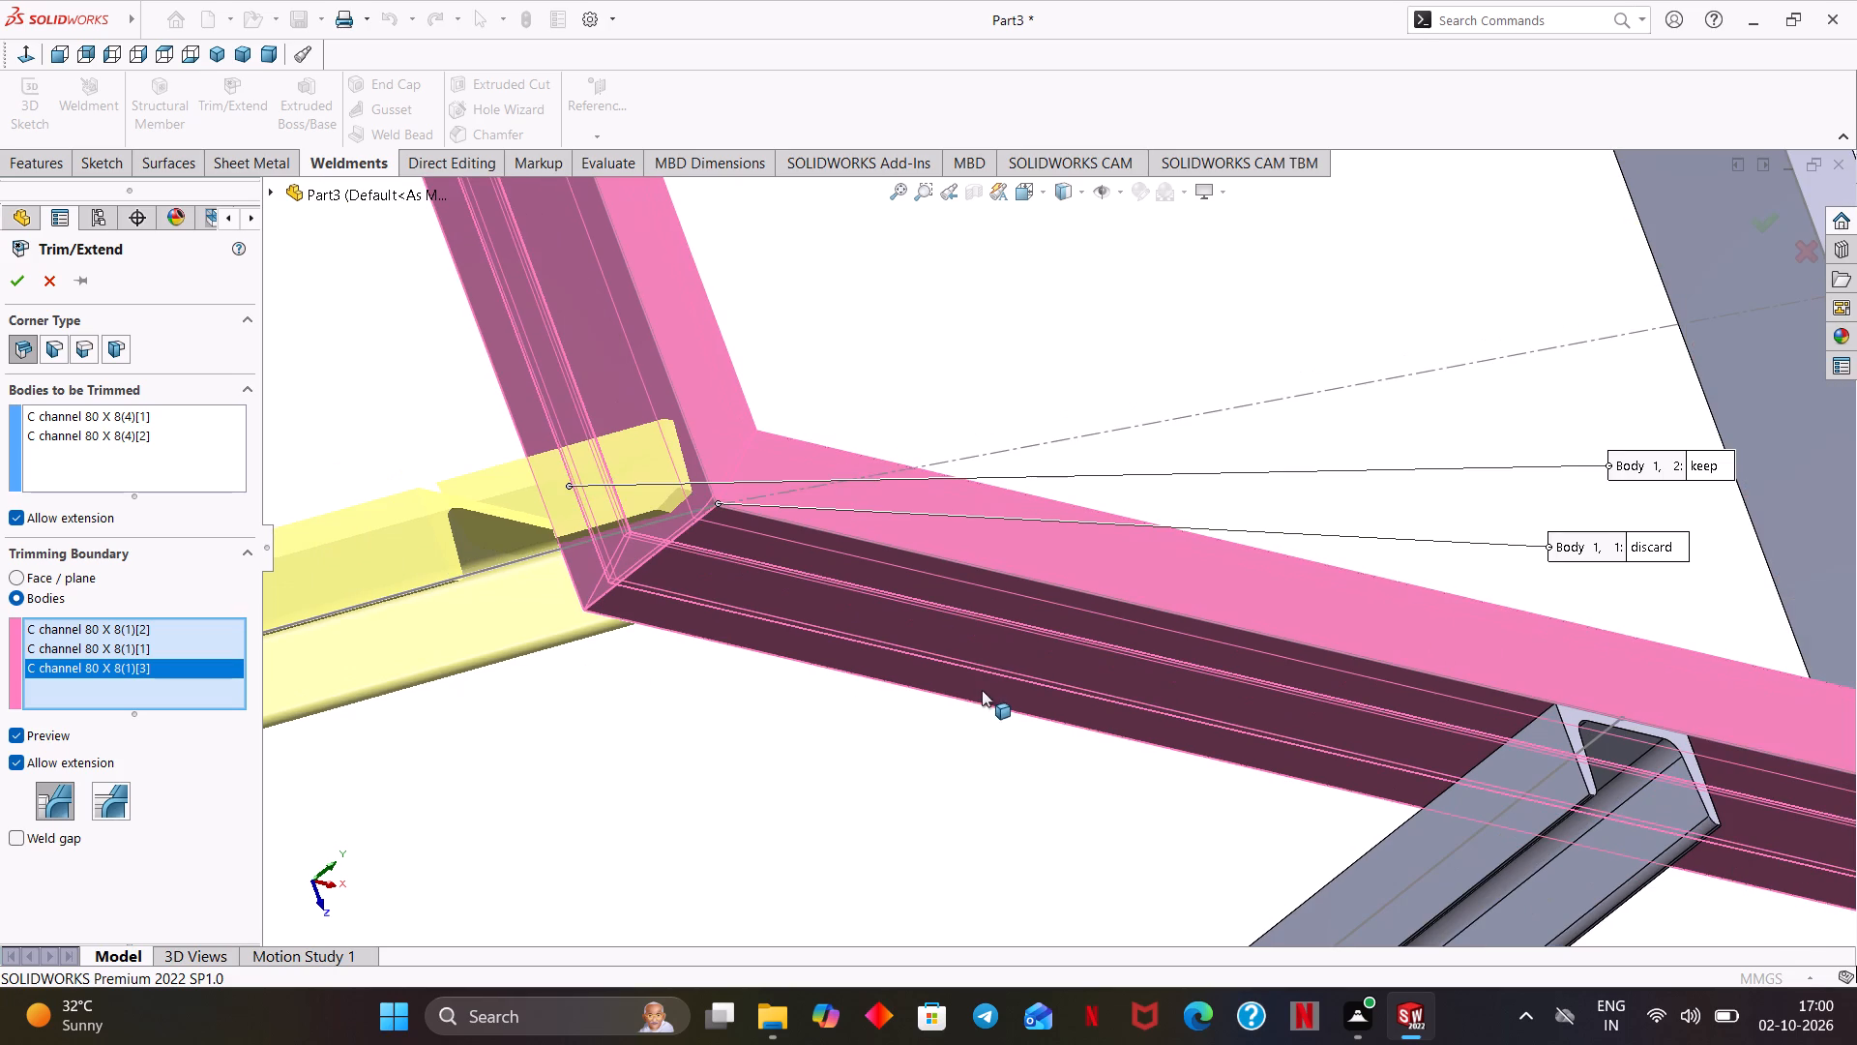
middle_drag(982, 690, 785, 650)
scroll(963, 672, down, 2)
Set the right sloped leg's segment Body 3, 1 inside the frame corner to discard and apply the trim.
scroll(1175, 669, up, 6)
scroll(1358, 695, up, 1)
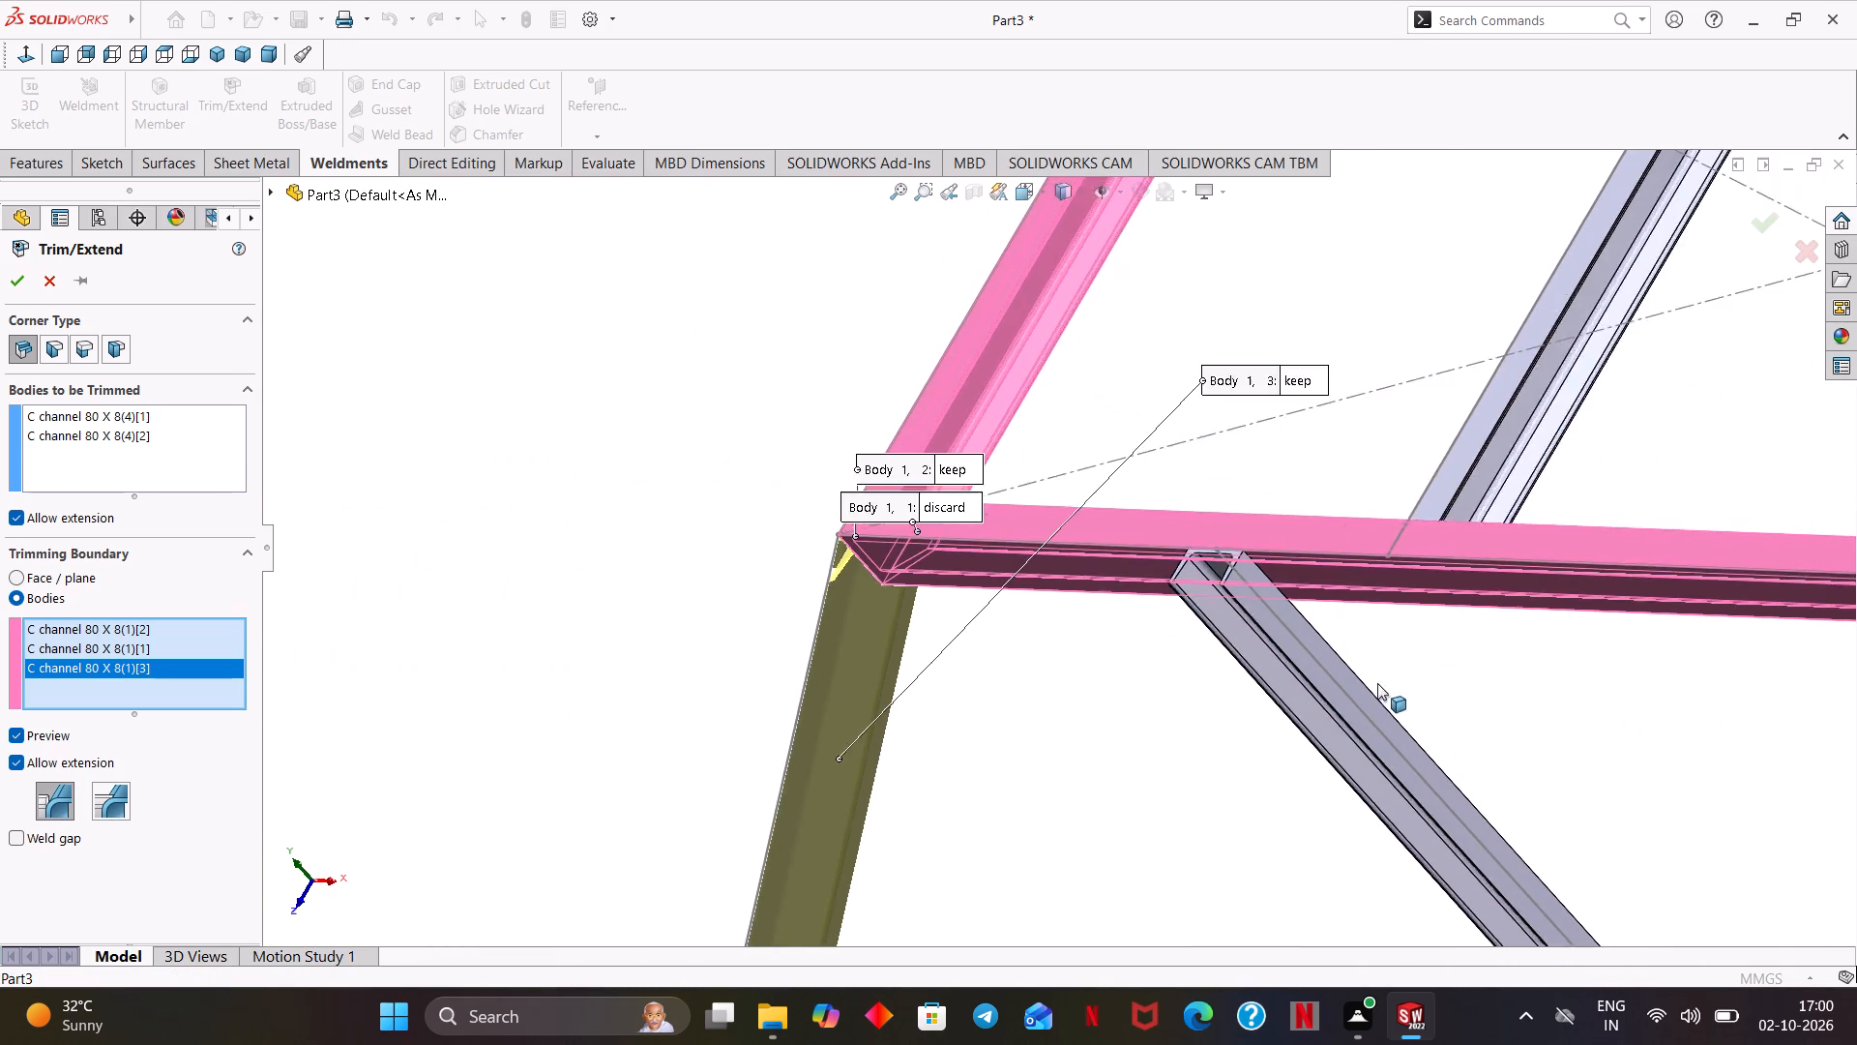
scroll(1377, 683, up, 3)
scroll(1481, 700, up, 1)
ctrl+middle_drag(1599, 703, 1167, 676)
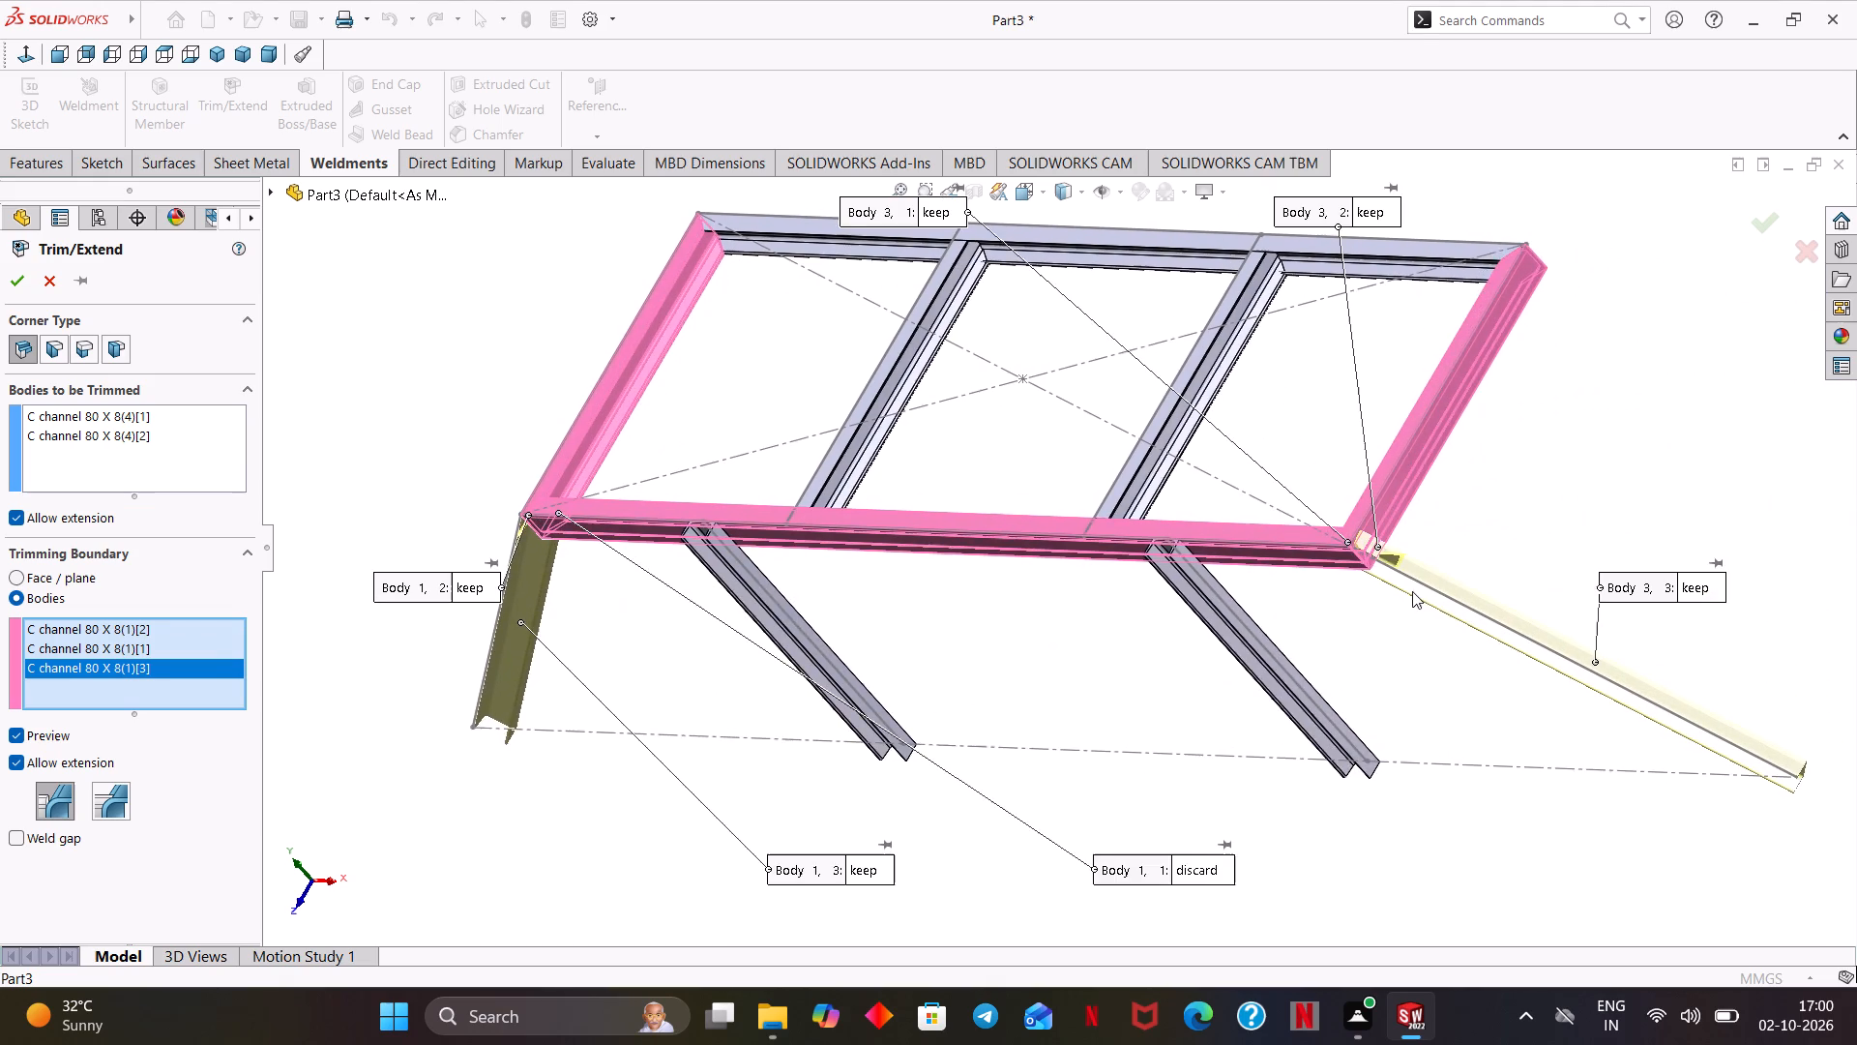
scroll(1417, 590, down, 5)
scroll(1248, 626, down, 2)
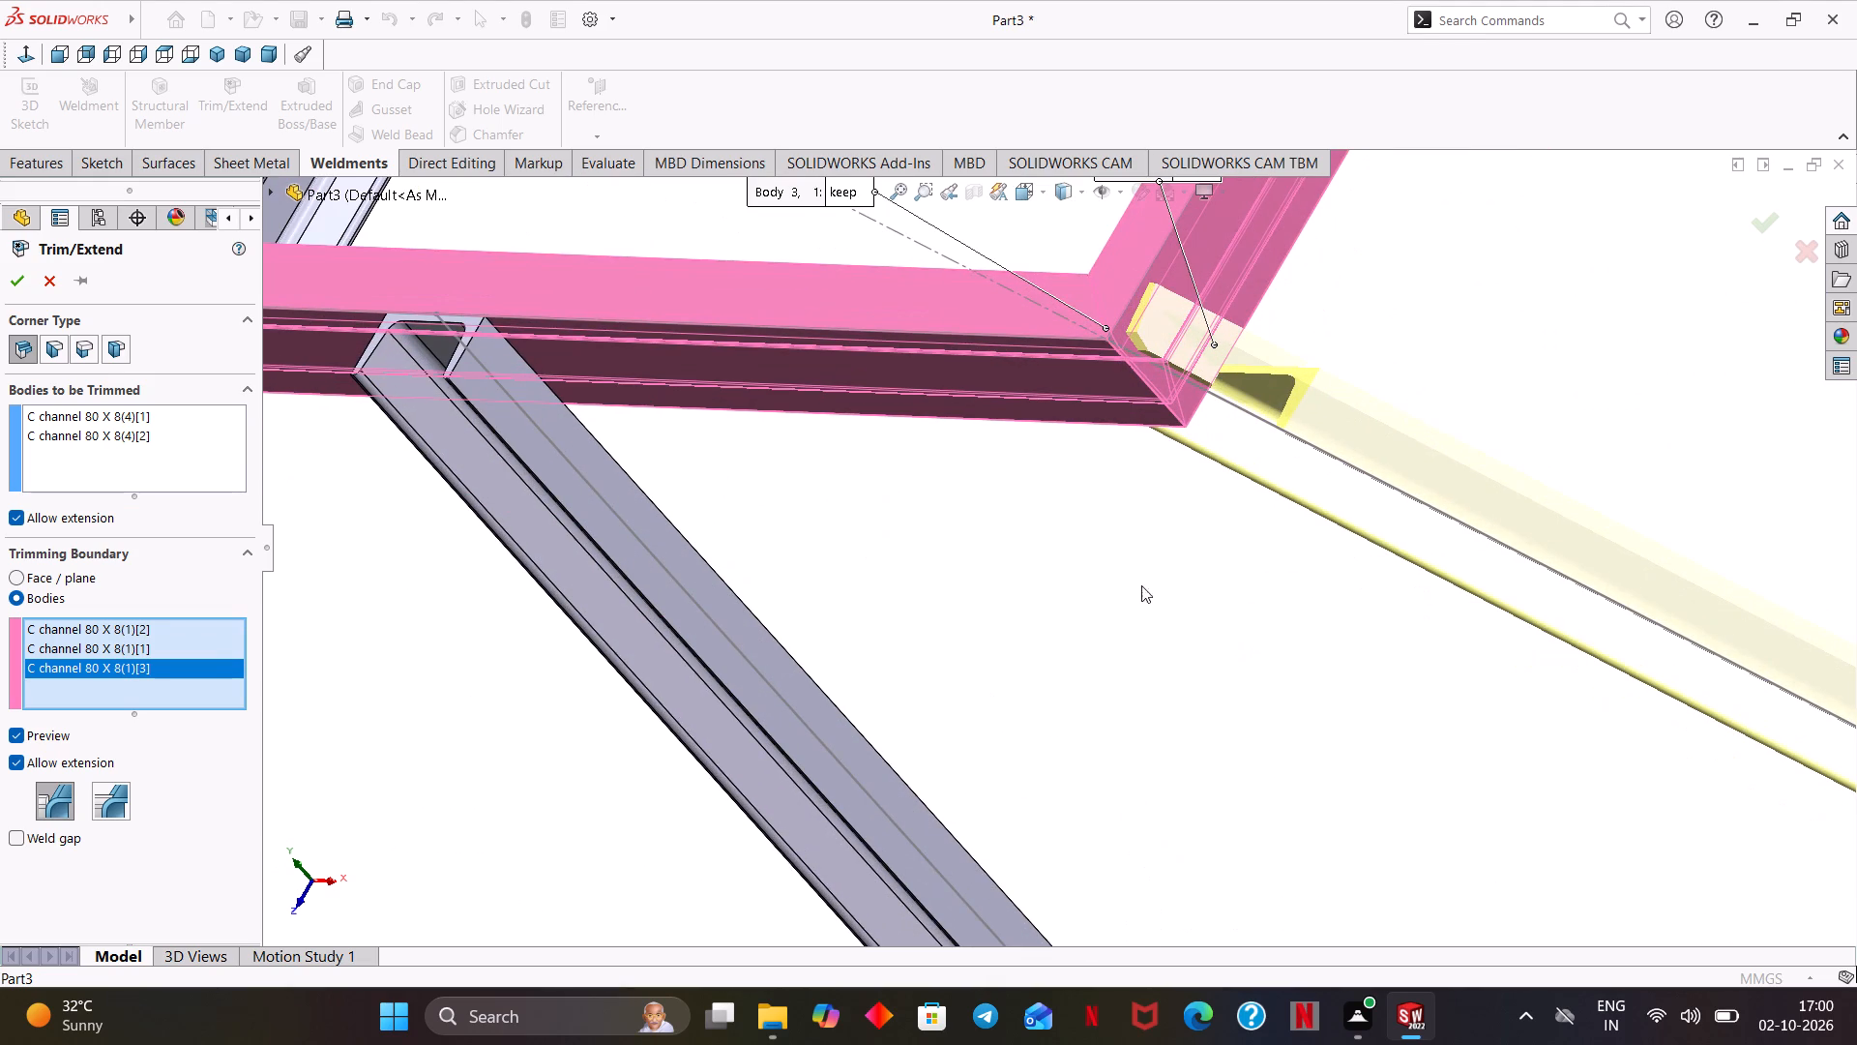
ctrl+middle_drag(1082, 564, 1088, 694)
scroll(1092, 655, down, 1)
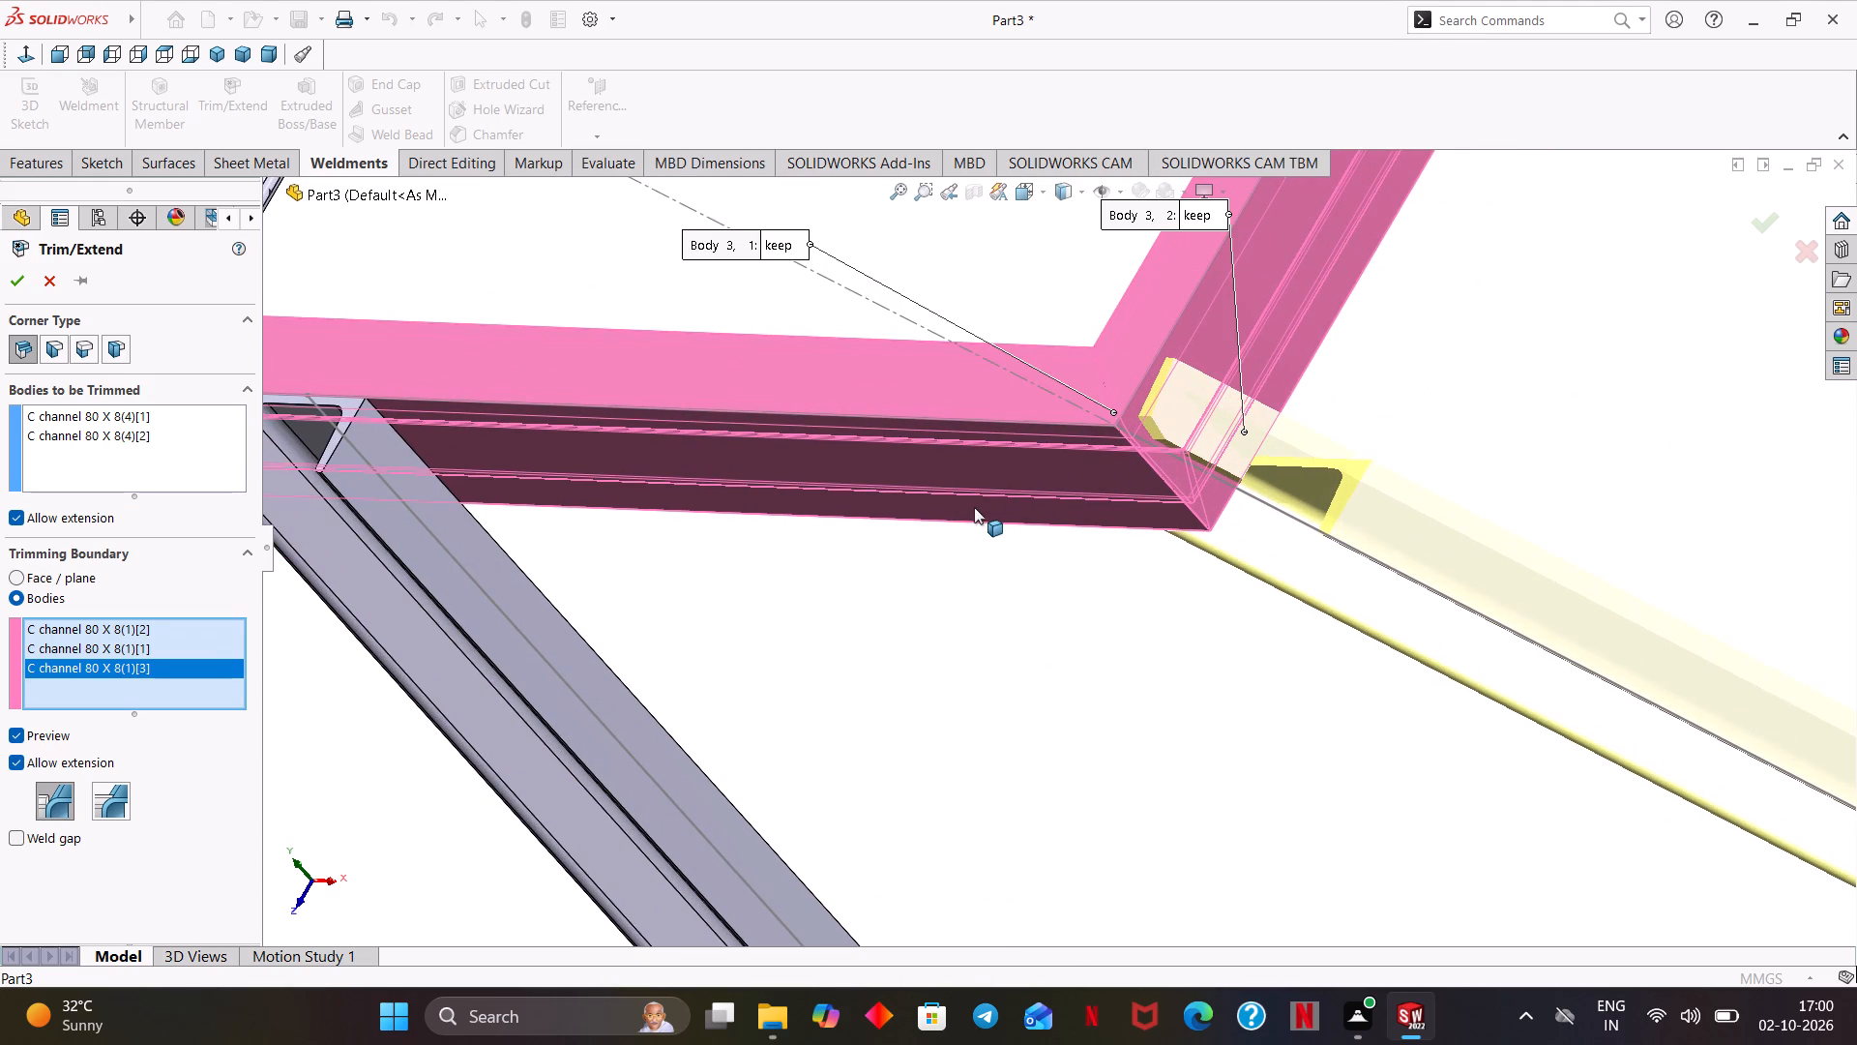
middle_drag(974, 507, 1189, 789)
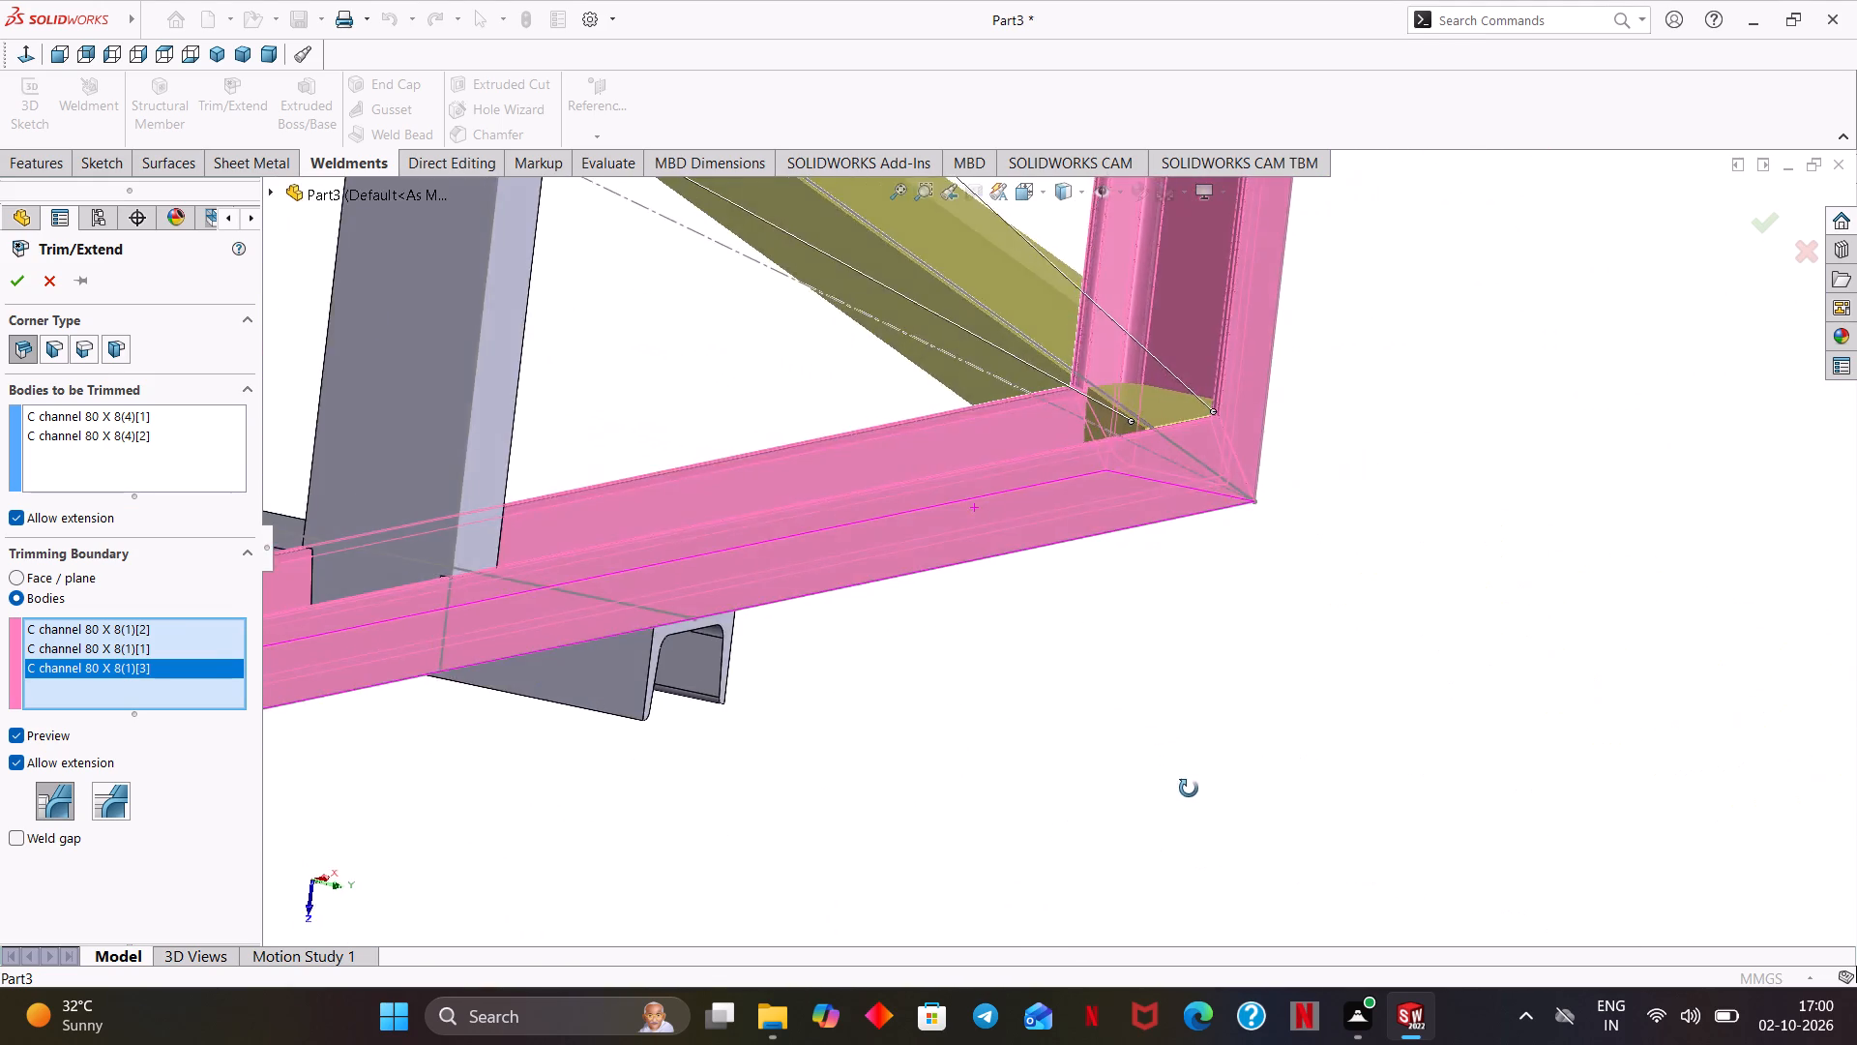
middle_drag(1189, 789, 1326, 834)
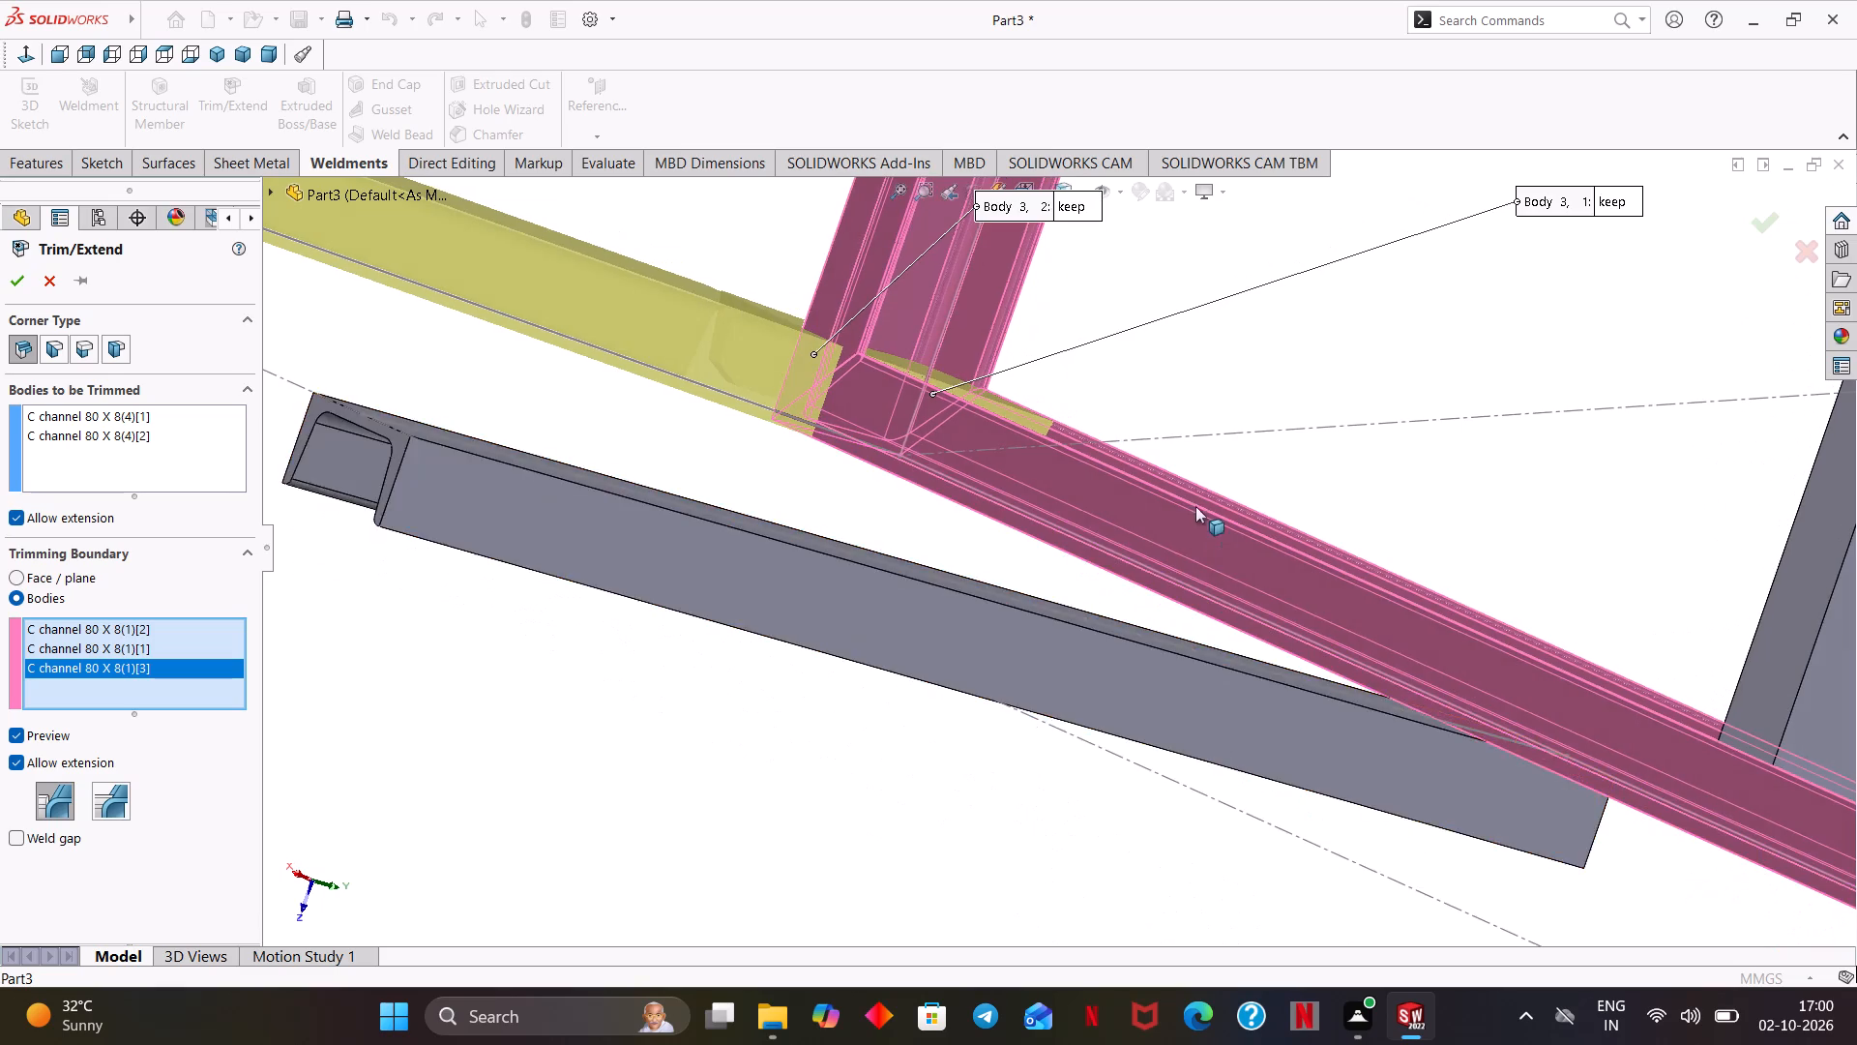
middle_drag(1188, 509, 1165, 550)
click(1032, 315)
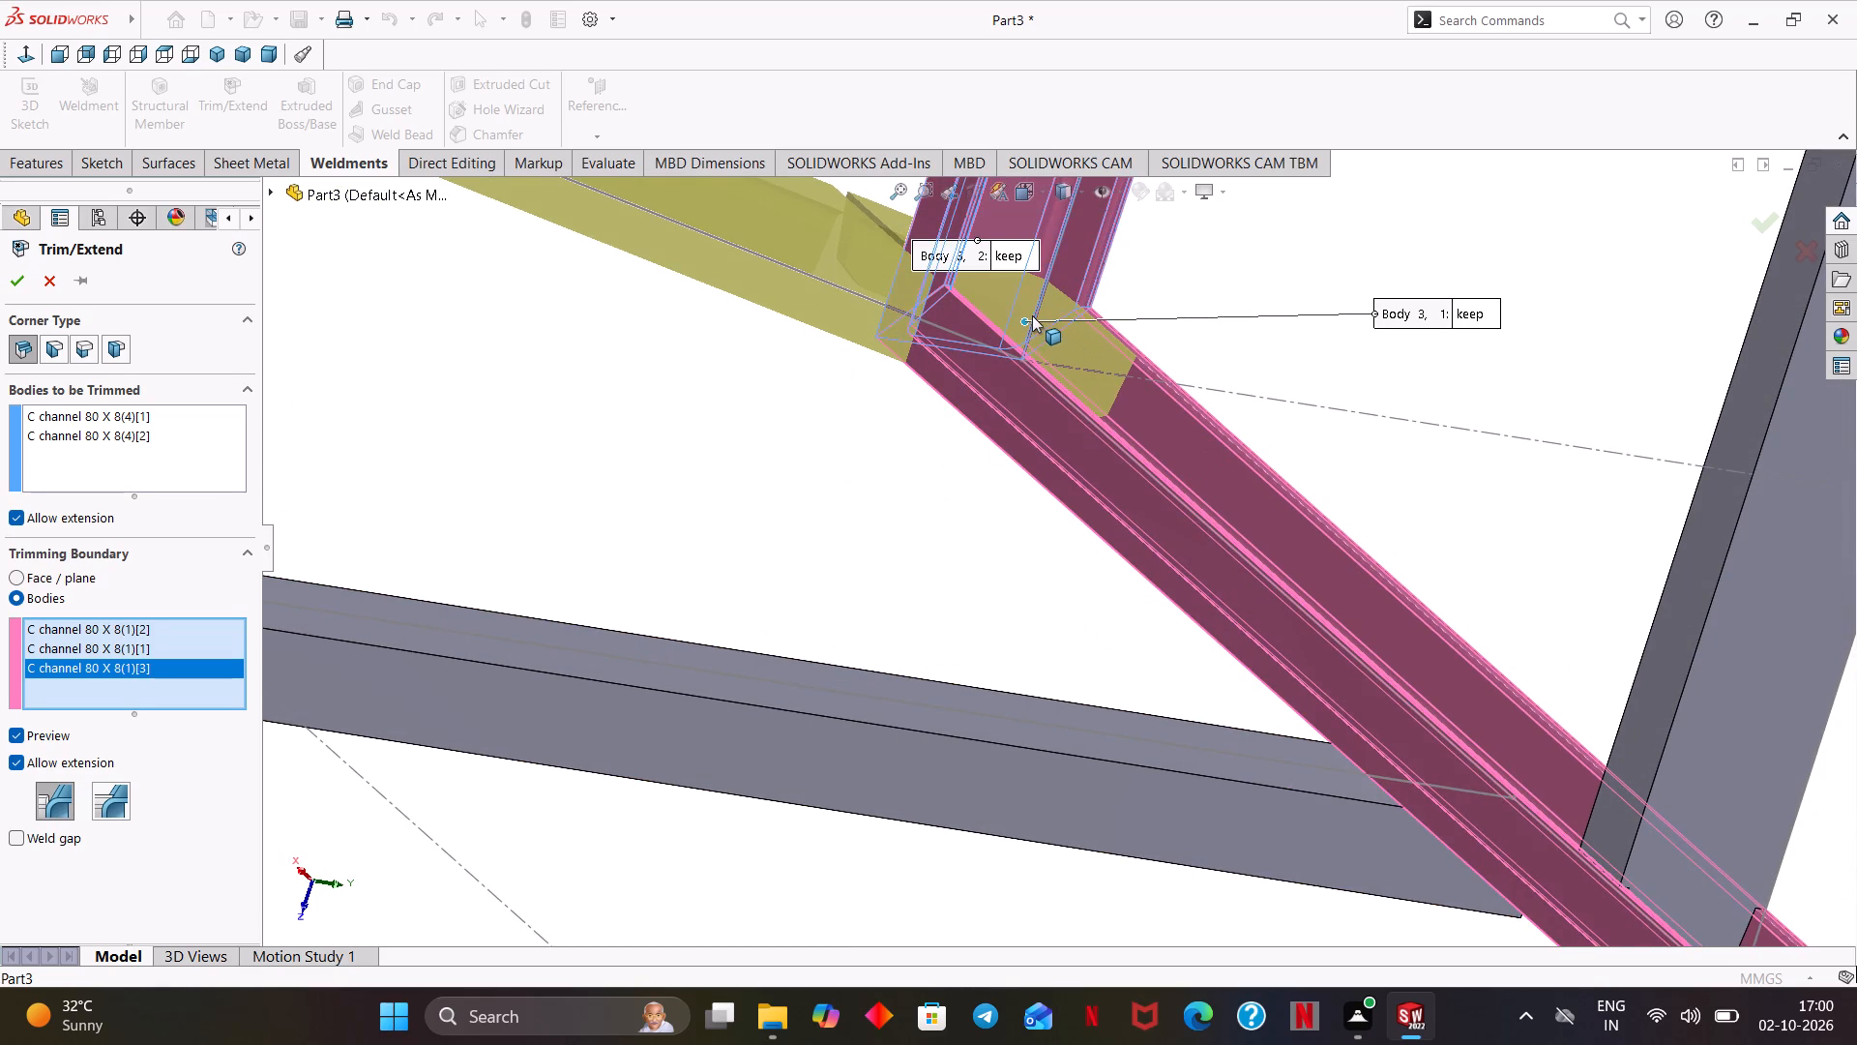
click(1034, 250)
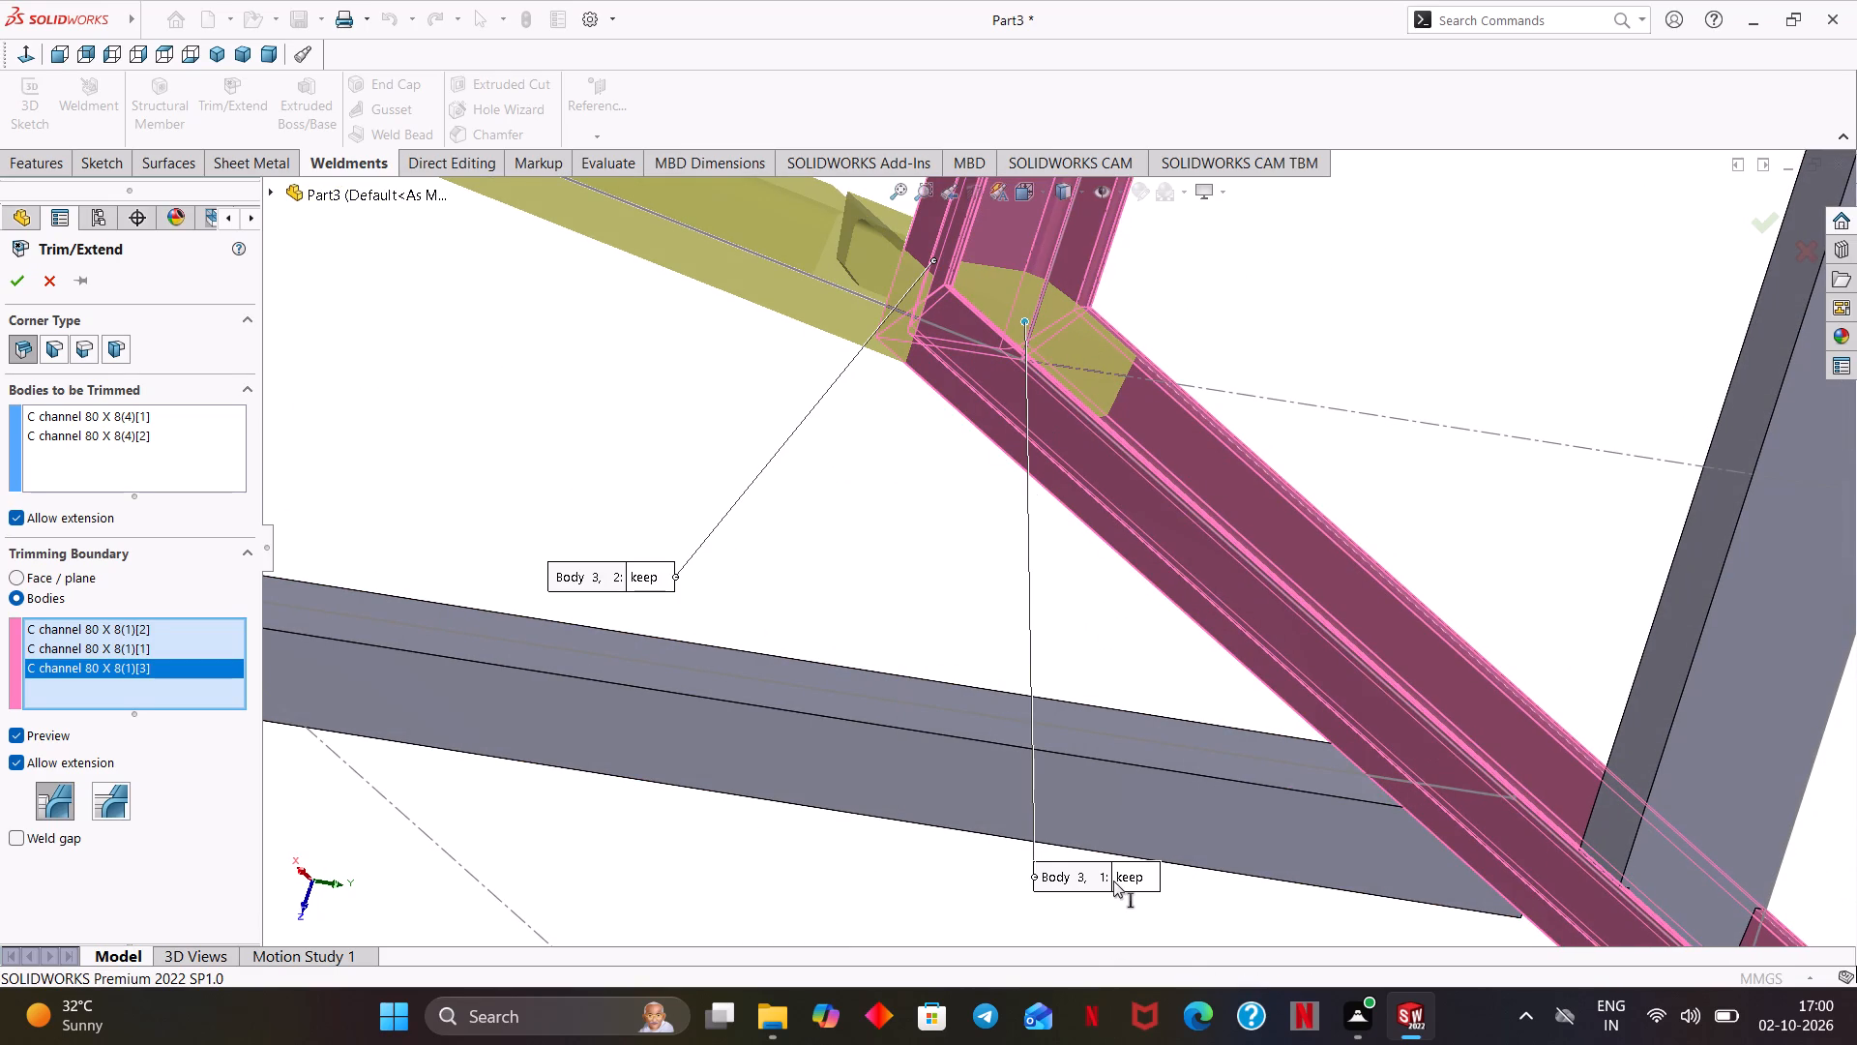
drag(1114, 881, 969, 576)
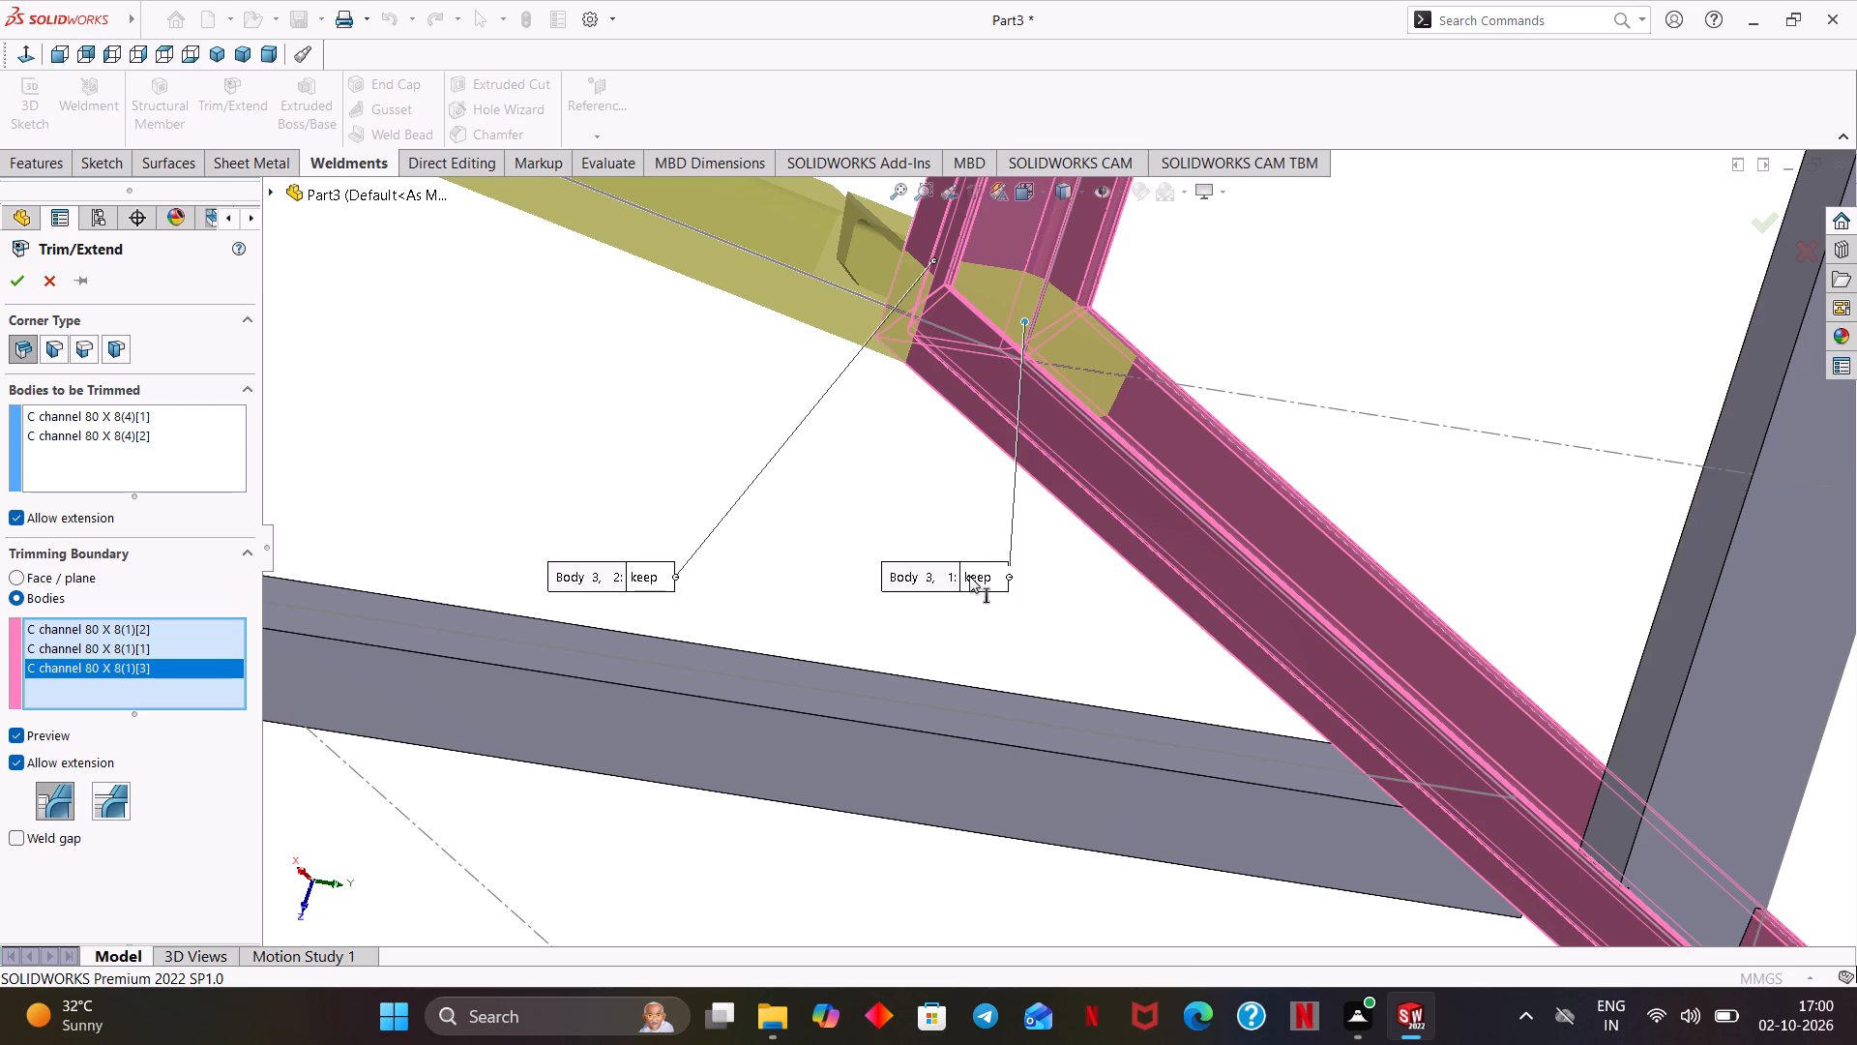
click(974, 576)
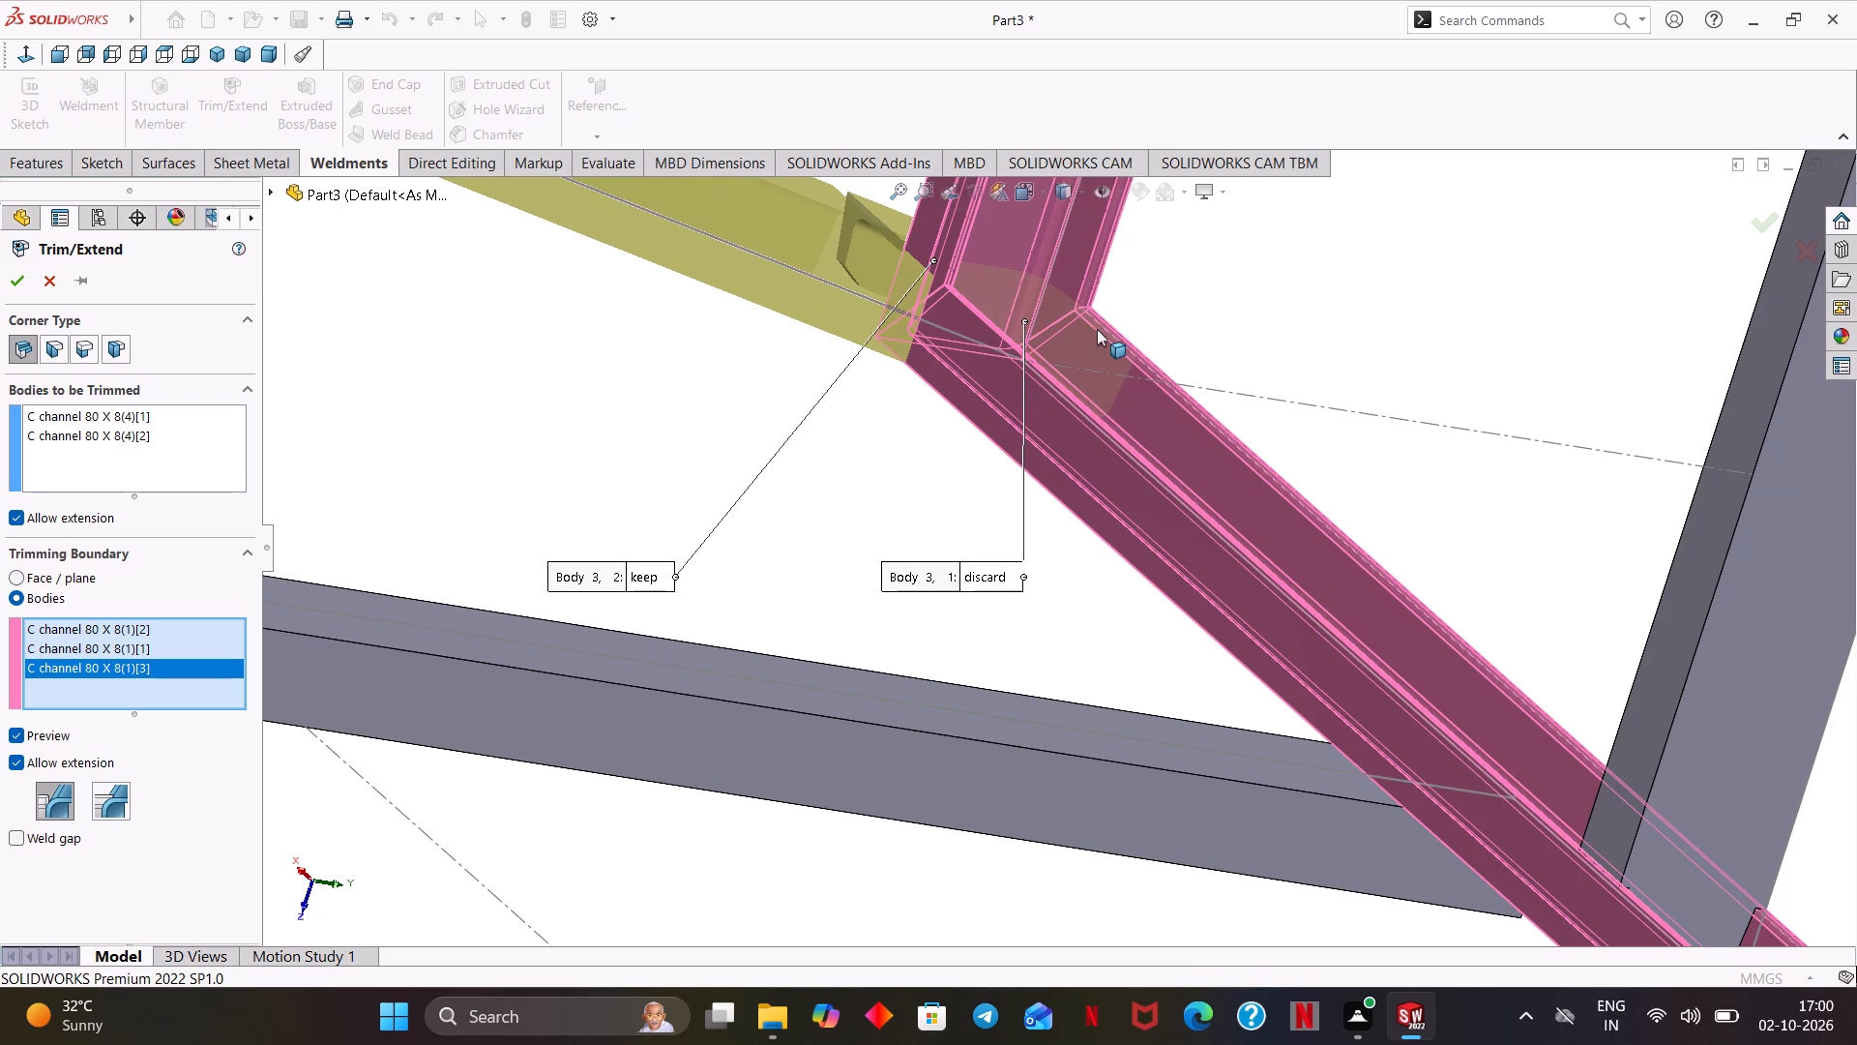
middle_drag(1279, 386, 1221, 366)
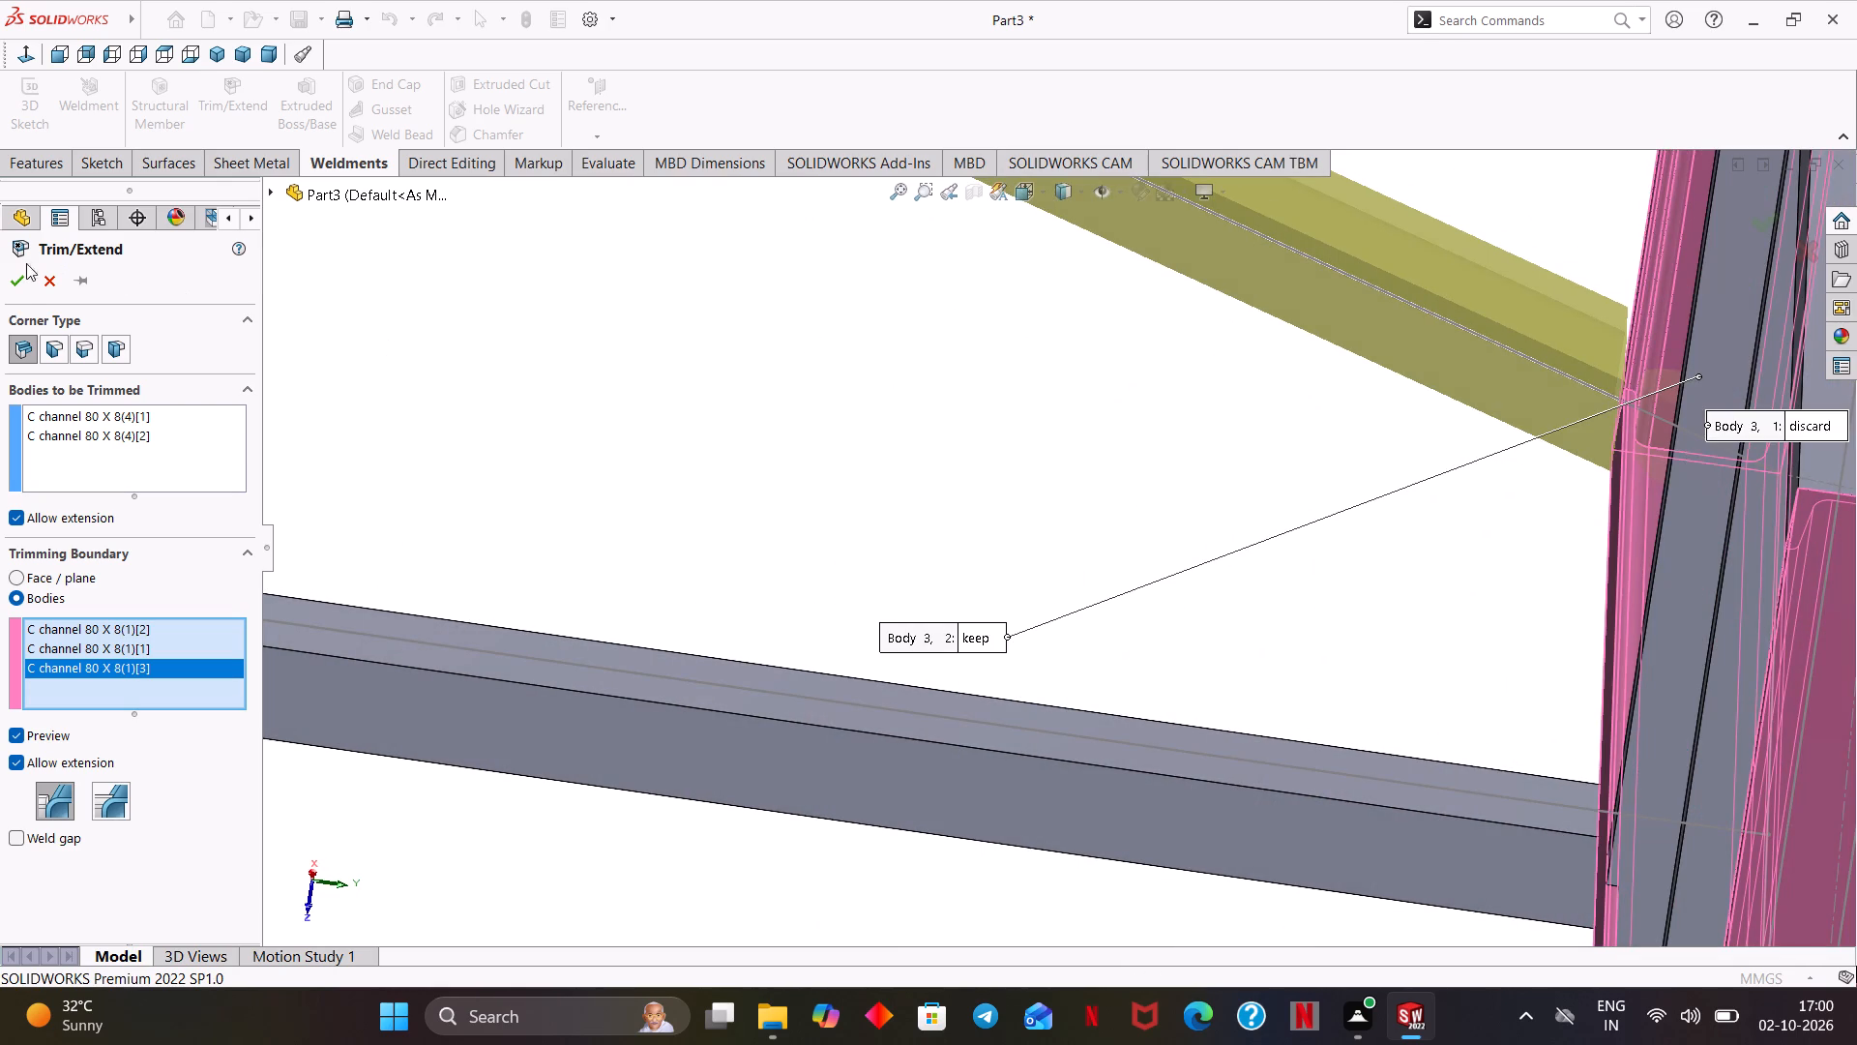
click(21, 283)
Examine the trimmed joint where the left sloped leg meets the frame corner, looking for leftover pieces.
middle_drag(1301, 581, 1316, 582)
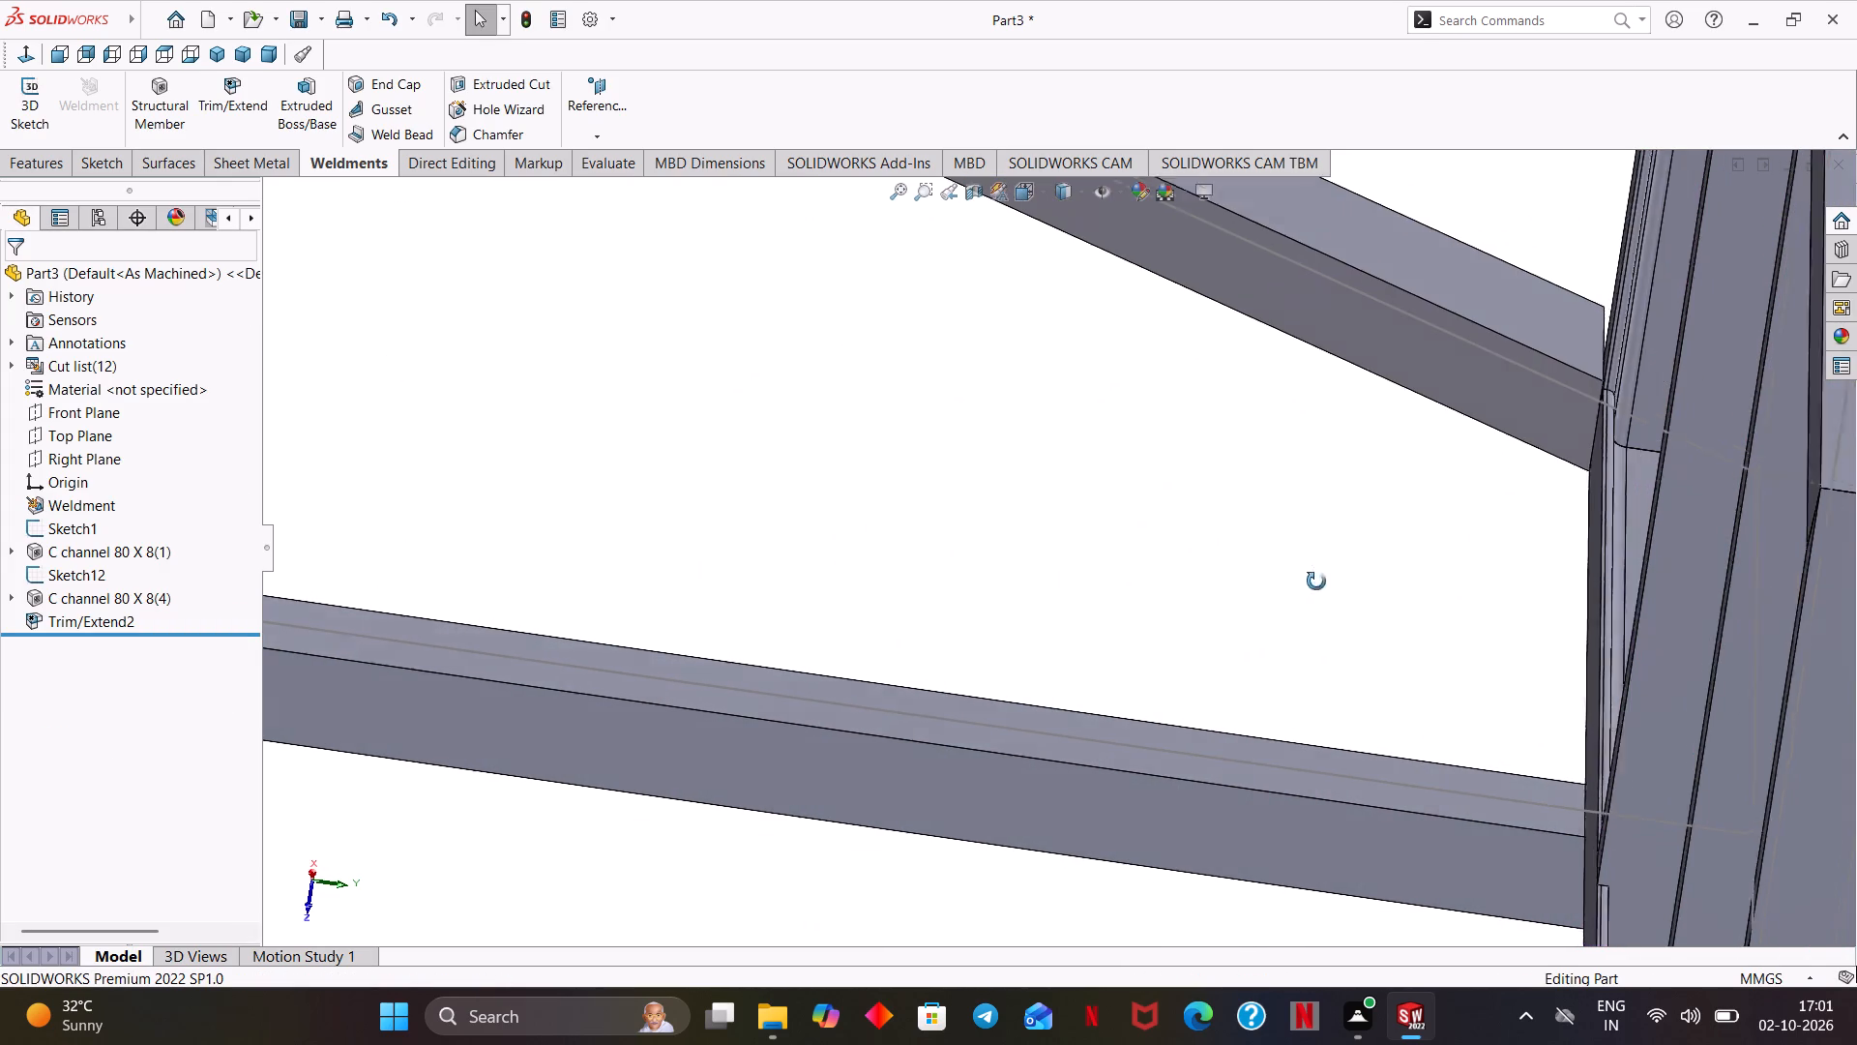
middle_drag(1316, 582, 1329, 578)
key(ctrl+7)
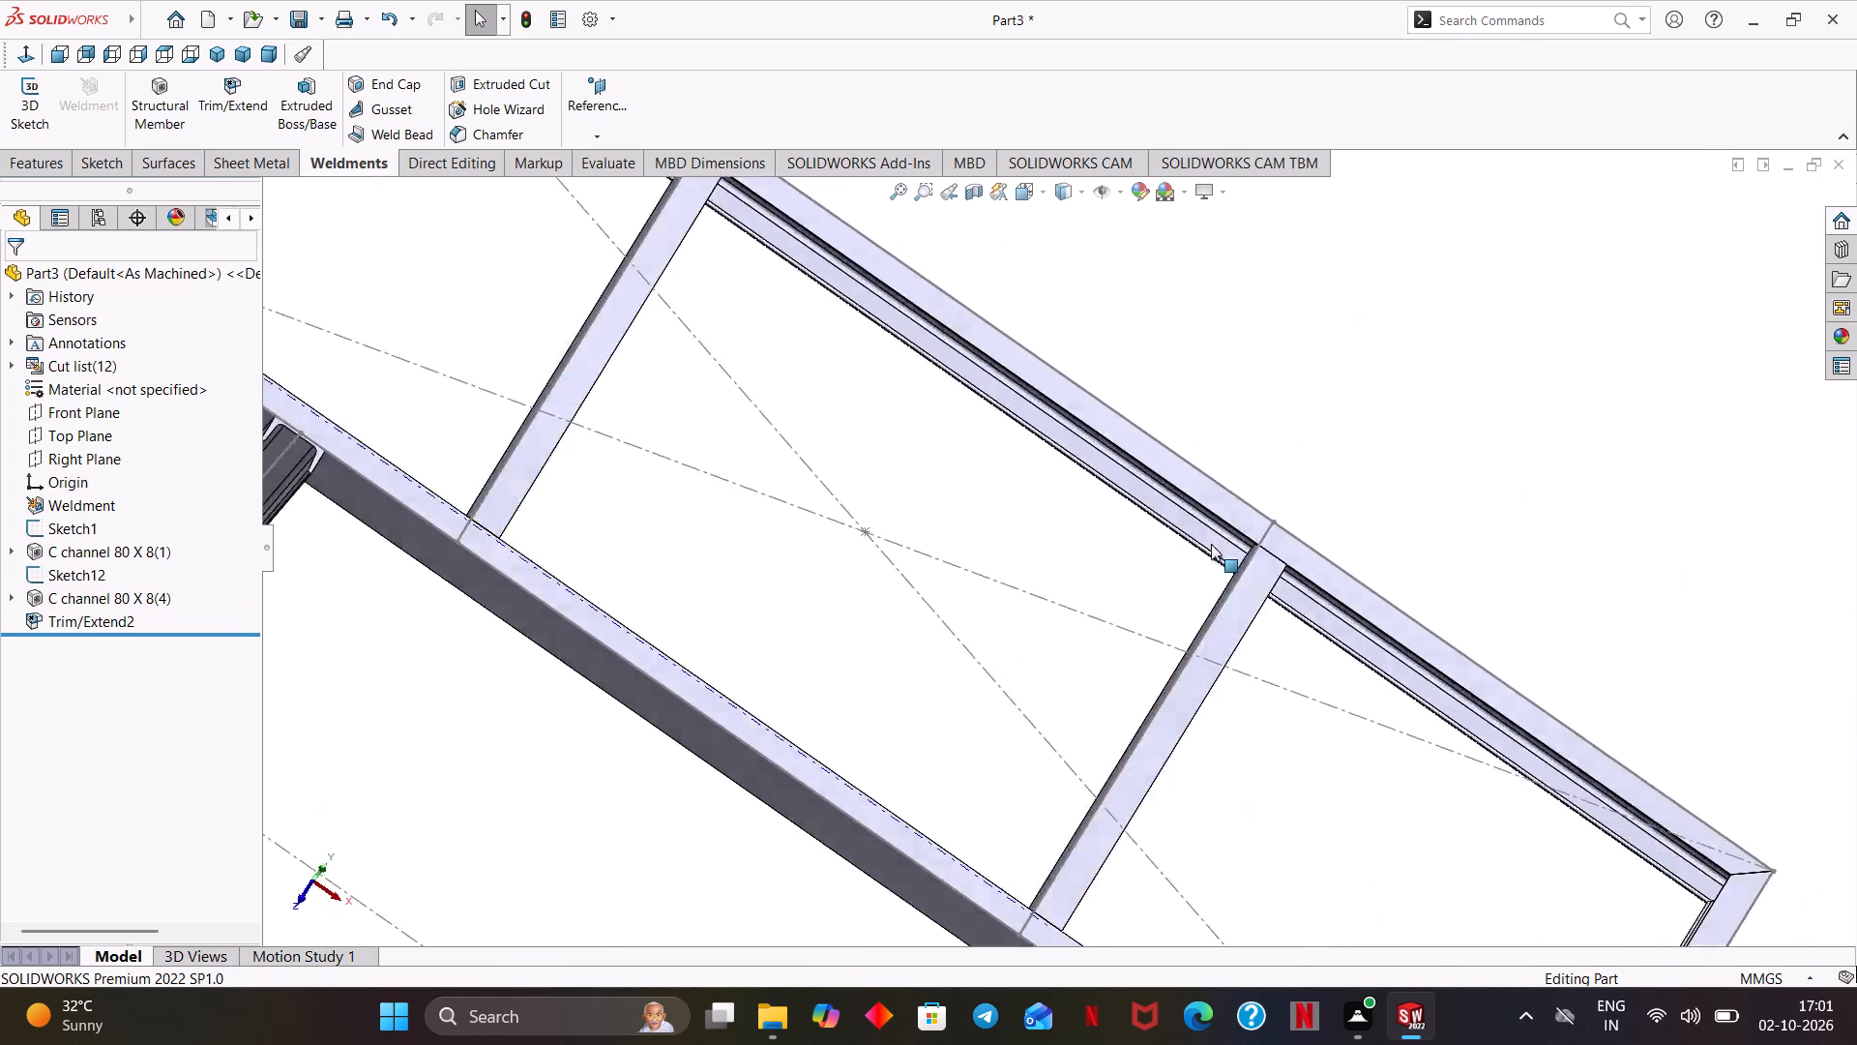
scroll(508, 471, down, 6)
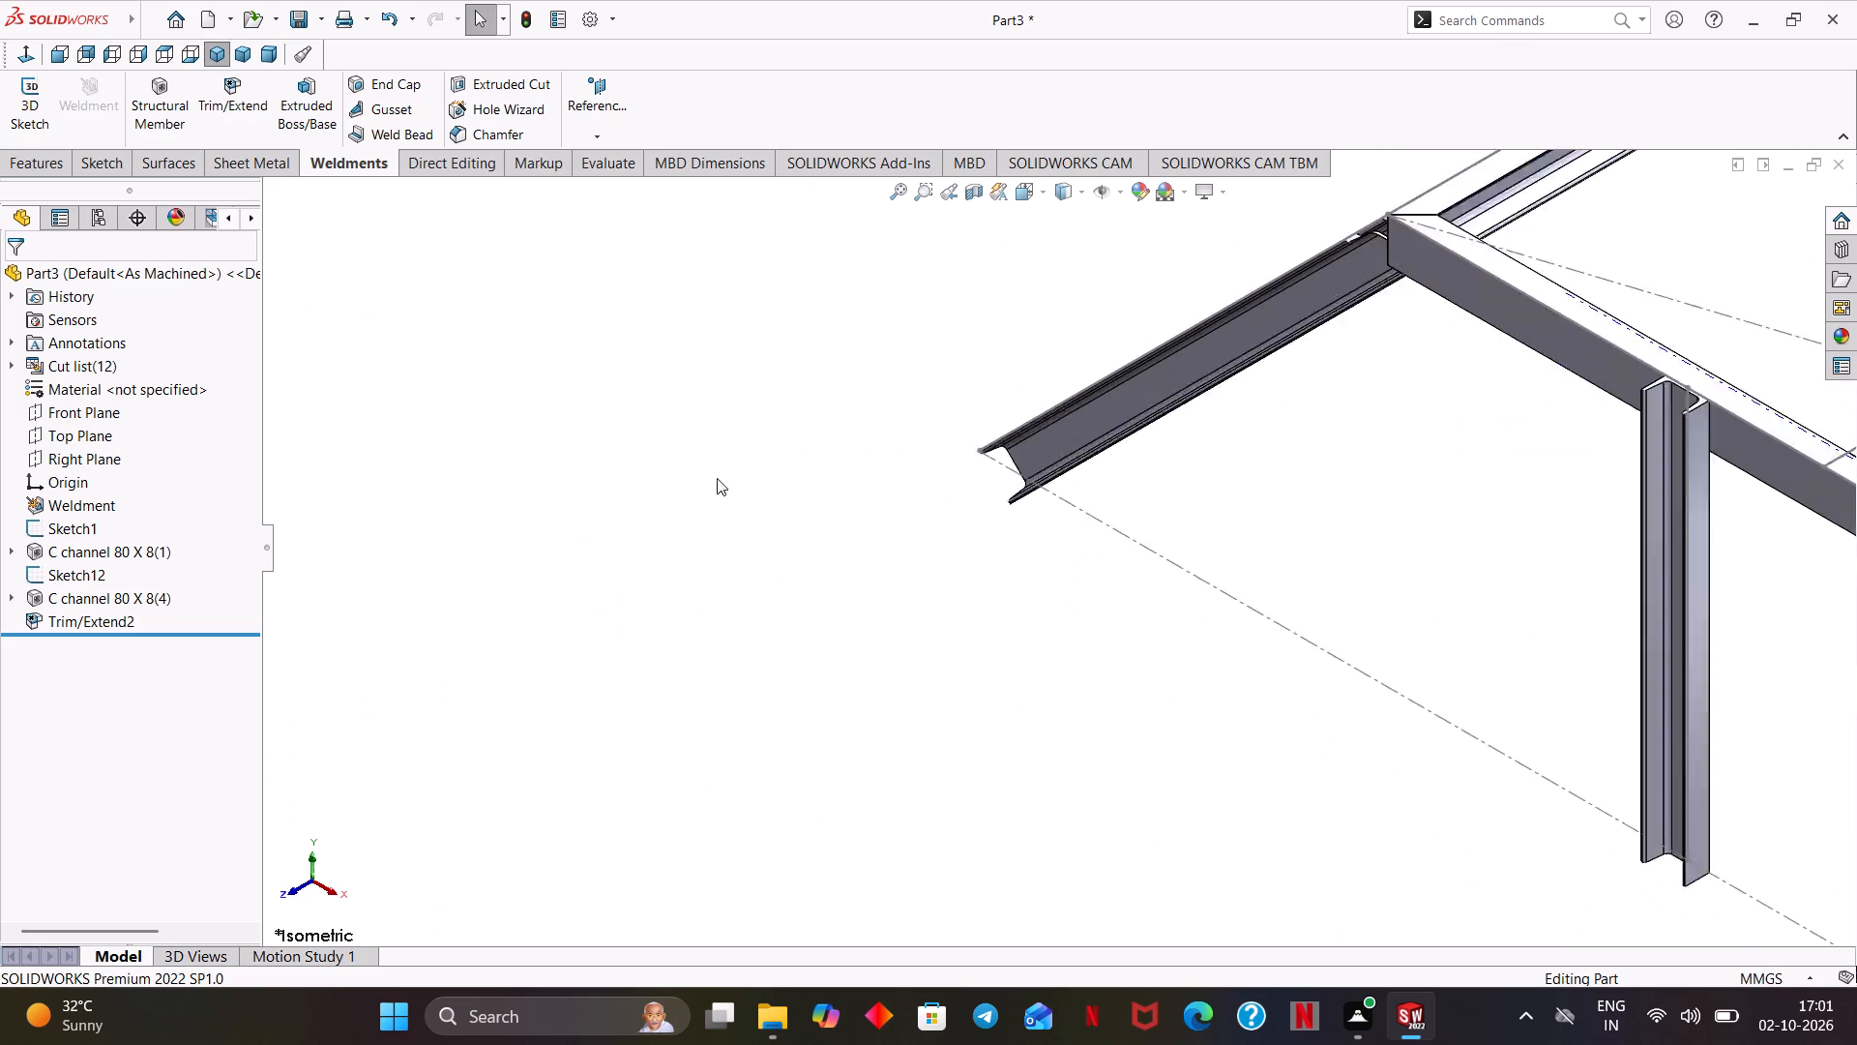
scroll(717, 478, down, 1)
ctrl+middle_drag(964, 517, 307, 714)
middle_drag(445, 690, 516, 765)
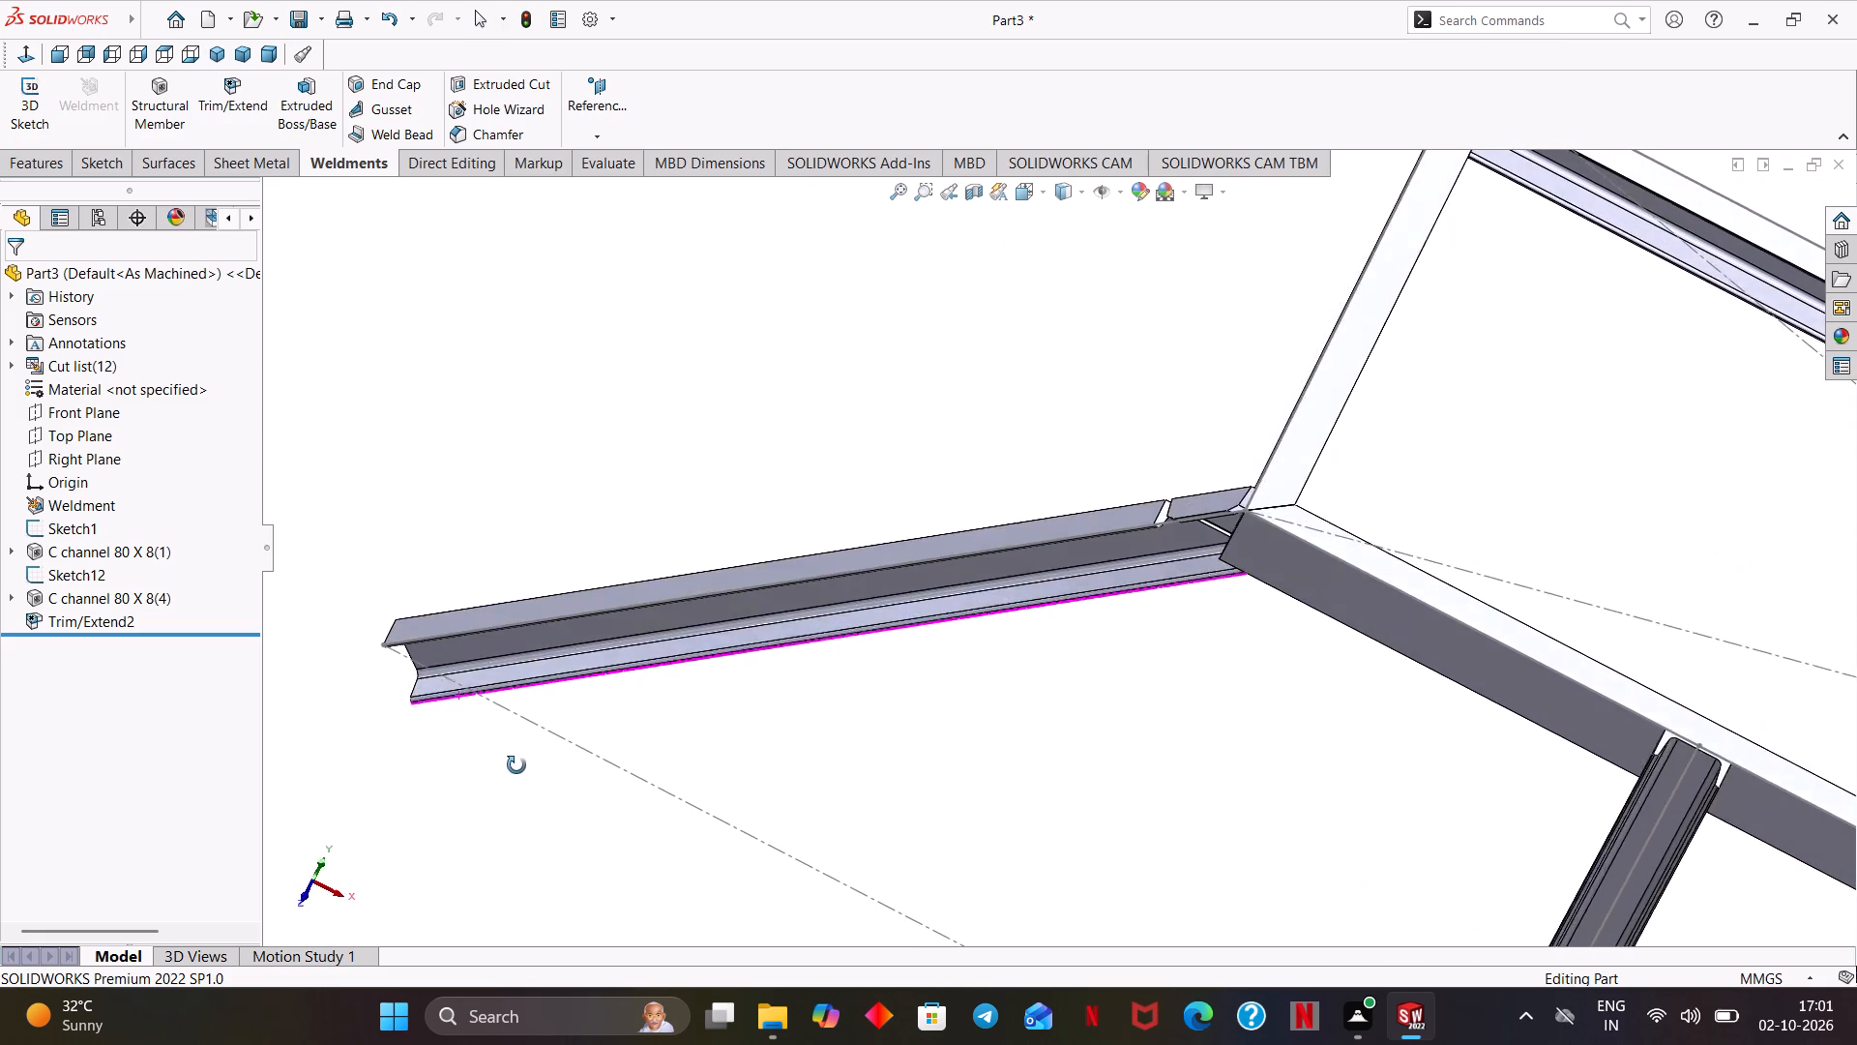
middle_drag(516, 765, 542, 805)
scroll(1105, 709, down, 2)
ctrl+middle_drag(1311, 684, 943, 750)
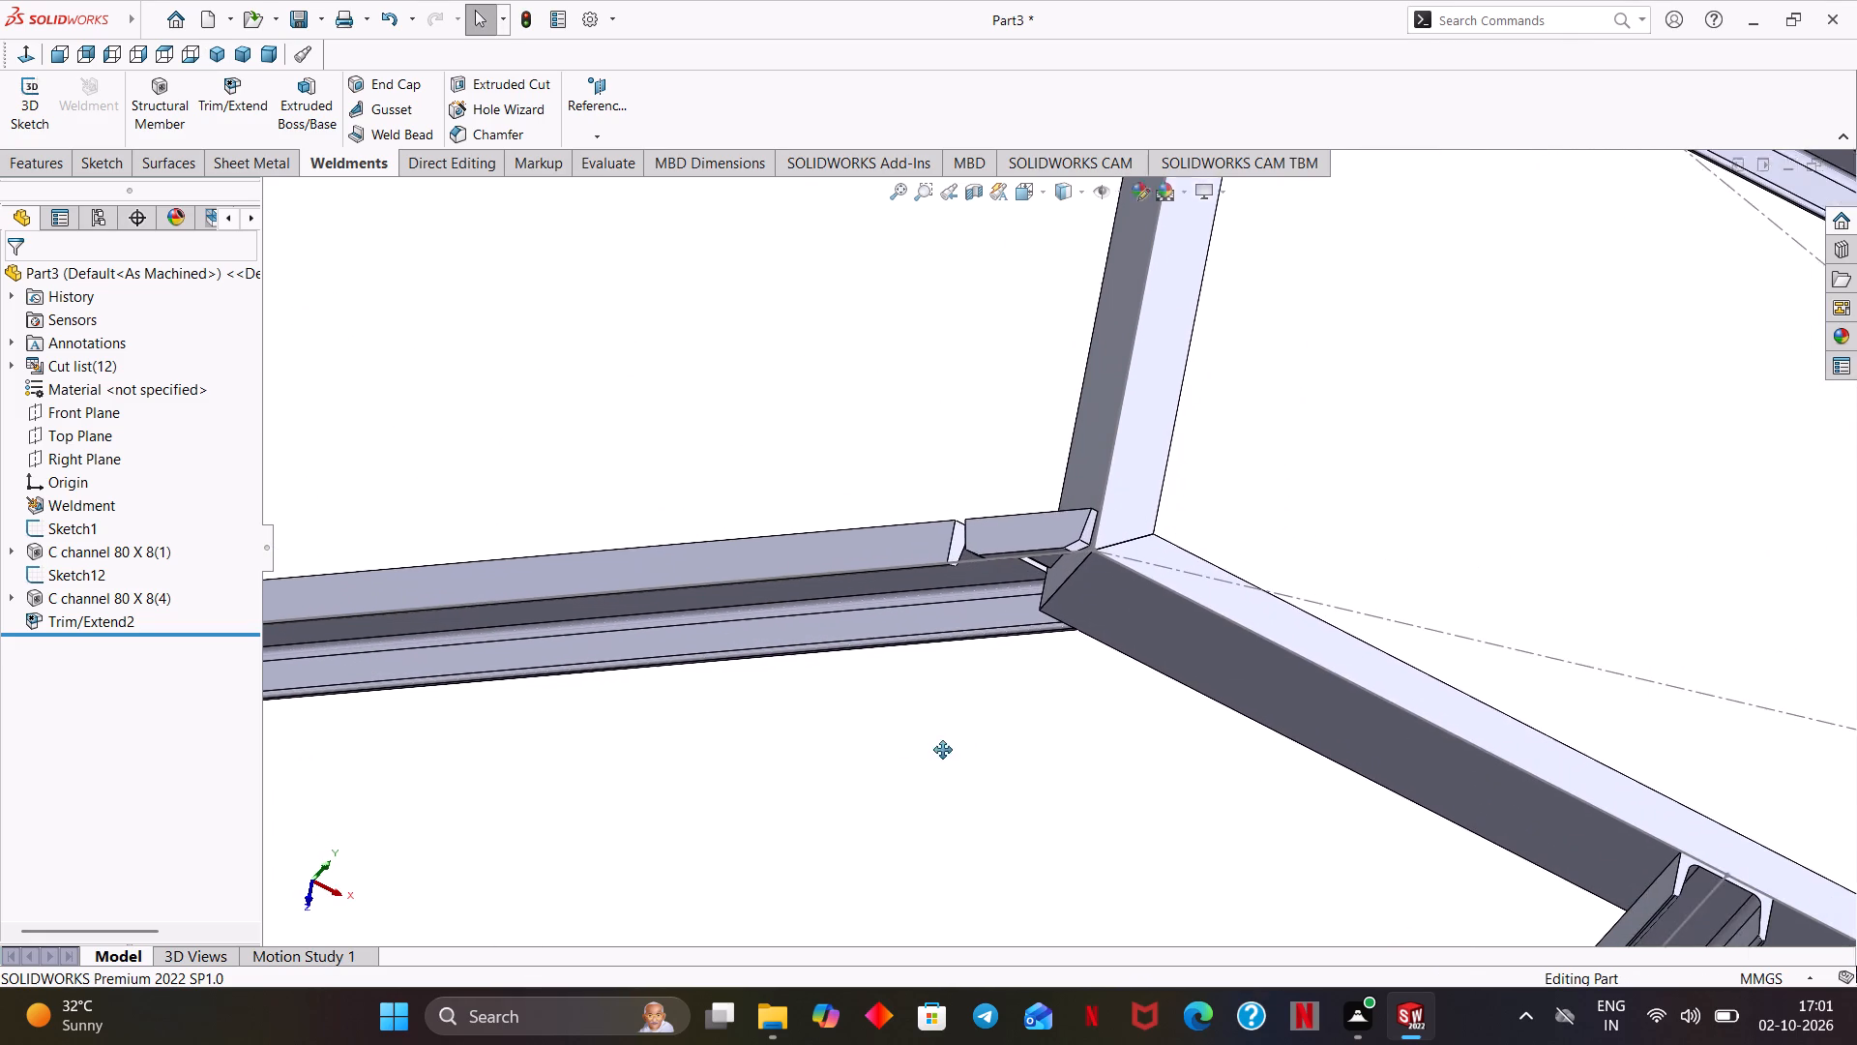
ctrl+middle_drag(943, 750, 917, 749)
middle_drag(860, 713, 899, 744)
scroll(1181, 768, down, 1)
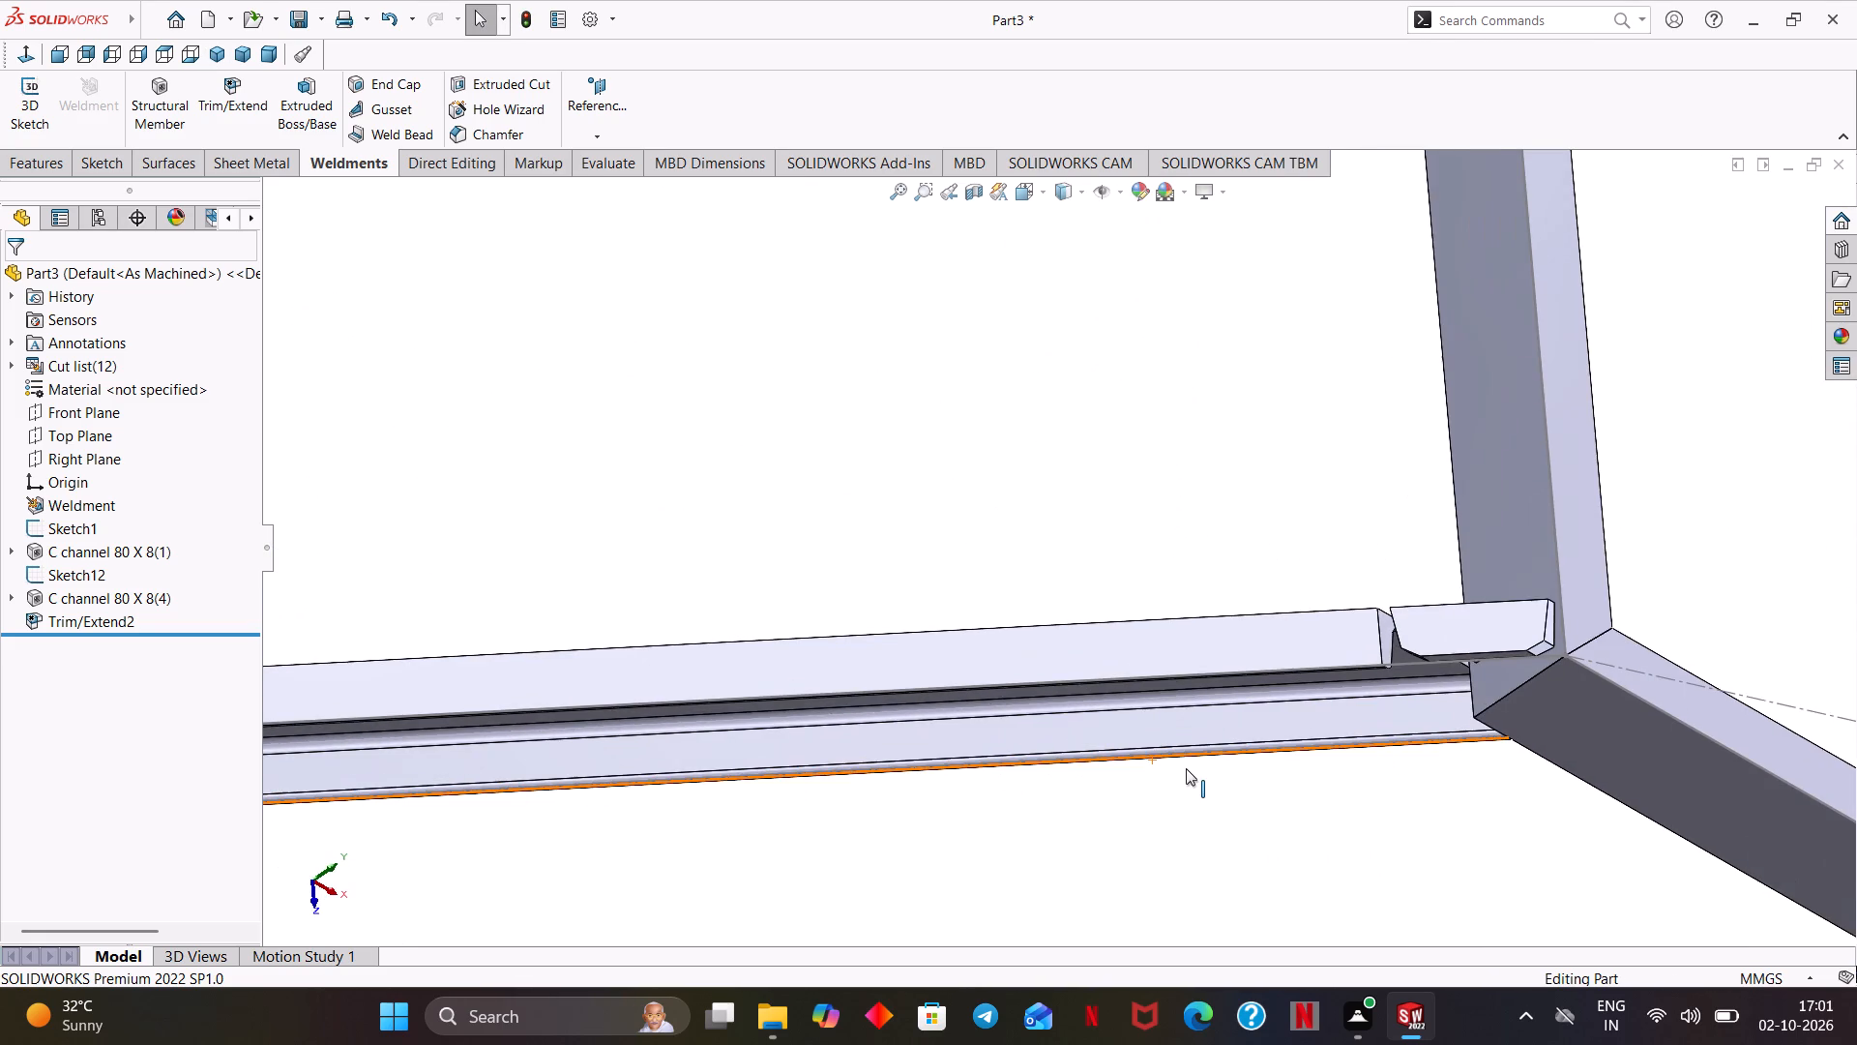
scroll(1200, 764, down, 2)
ctrl+middle_drag(1542, 742, 1144, 756)
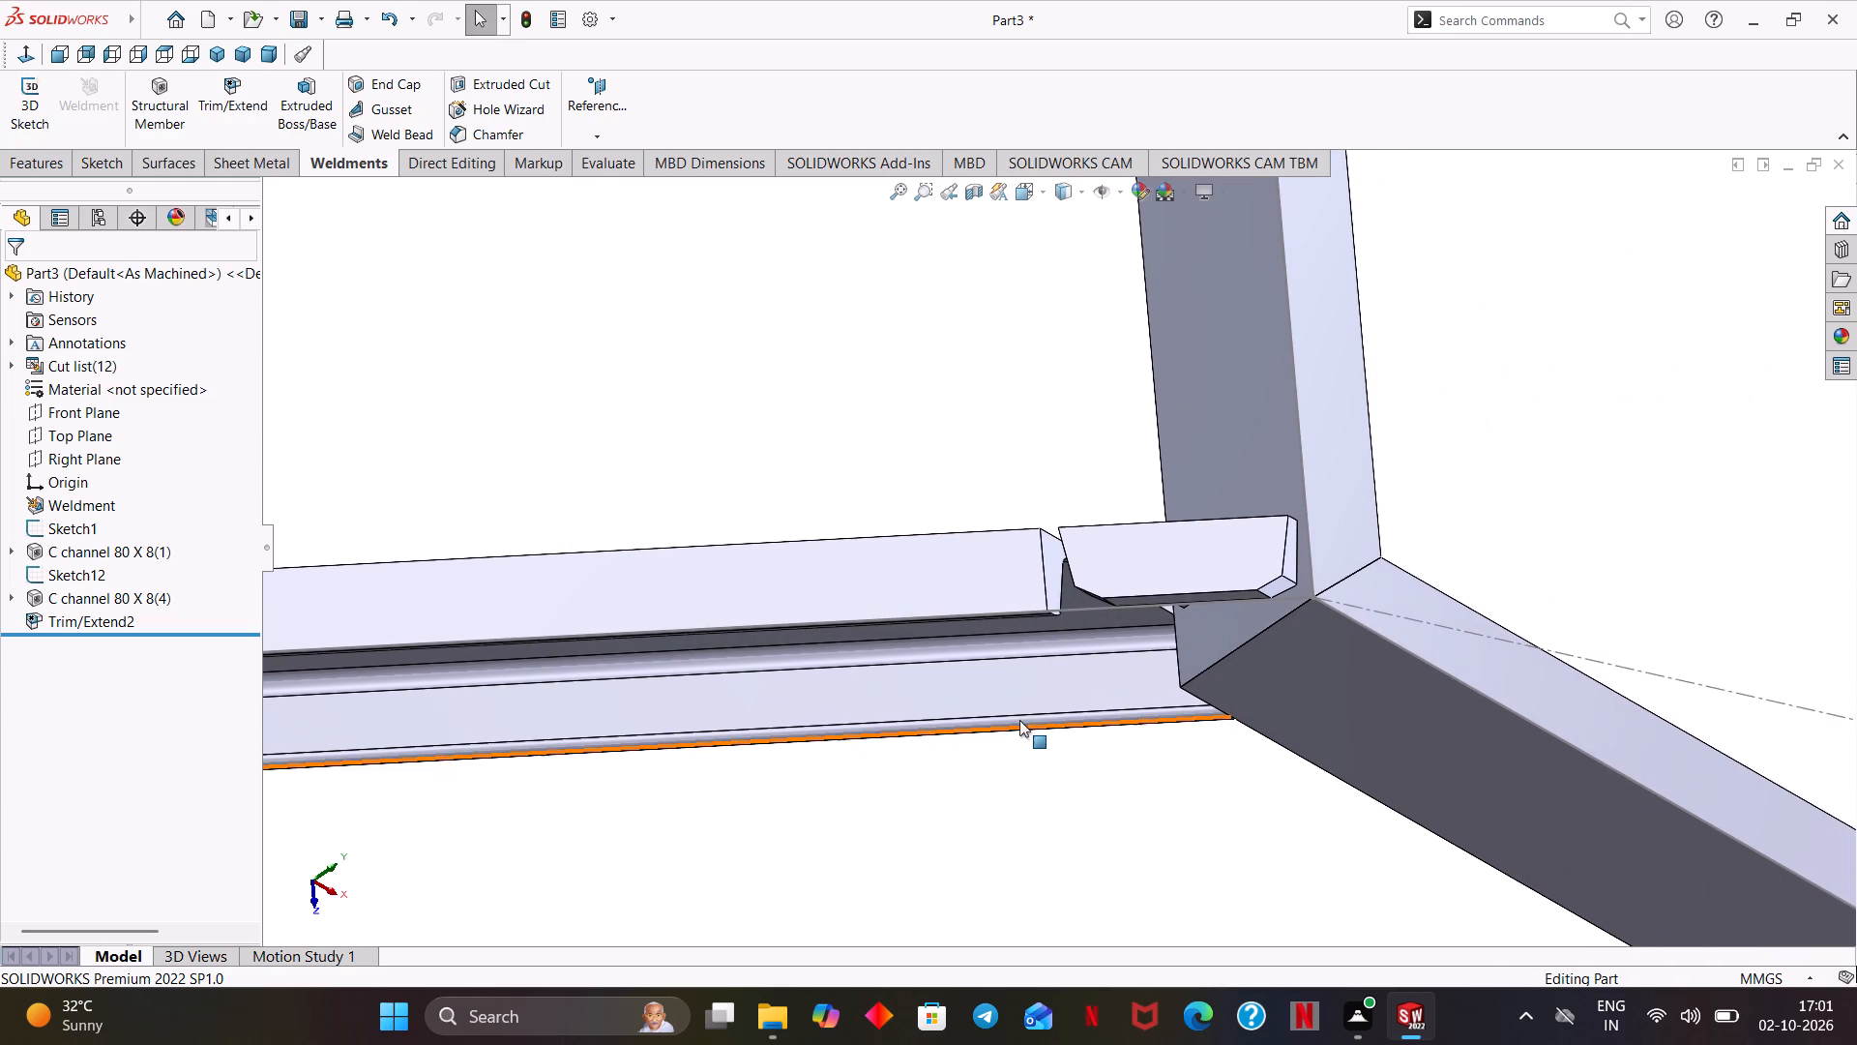
scroll(1019, 720, down, 1)
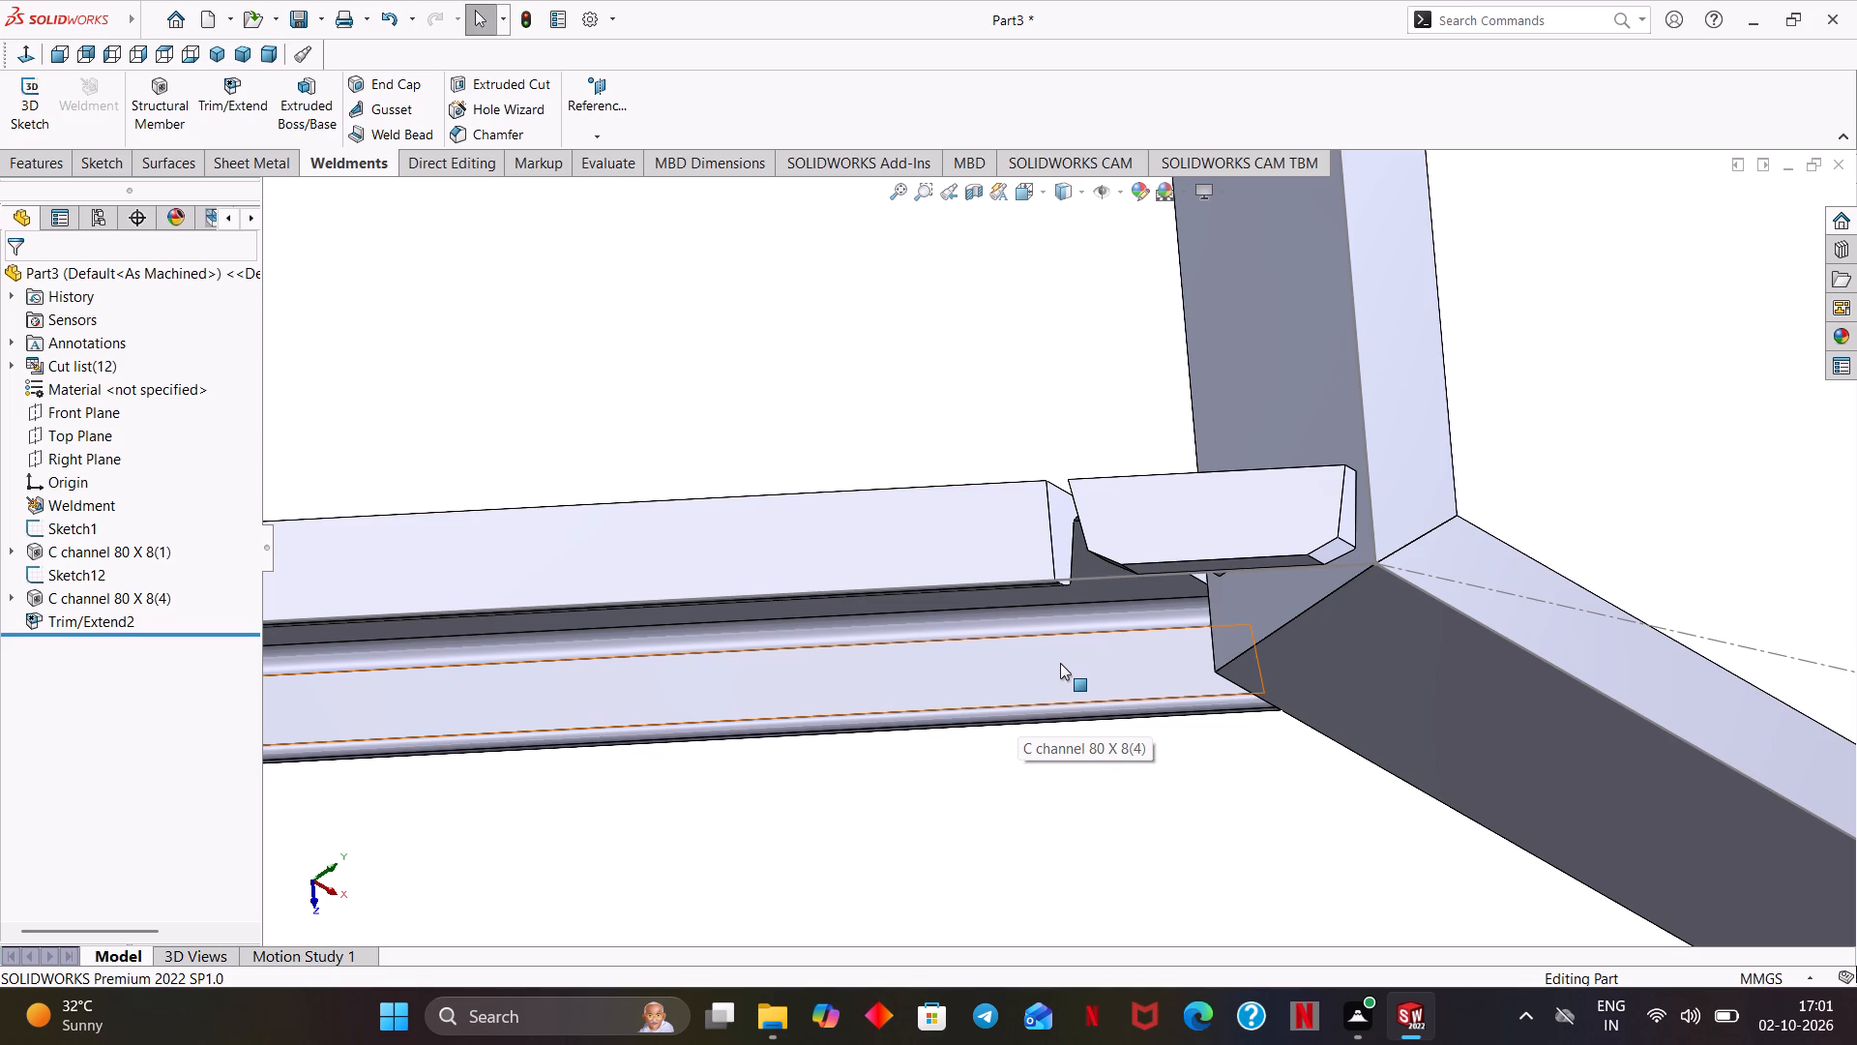
middle_drag(1281, 755, 1257, 517)
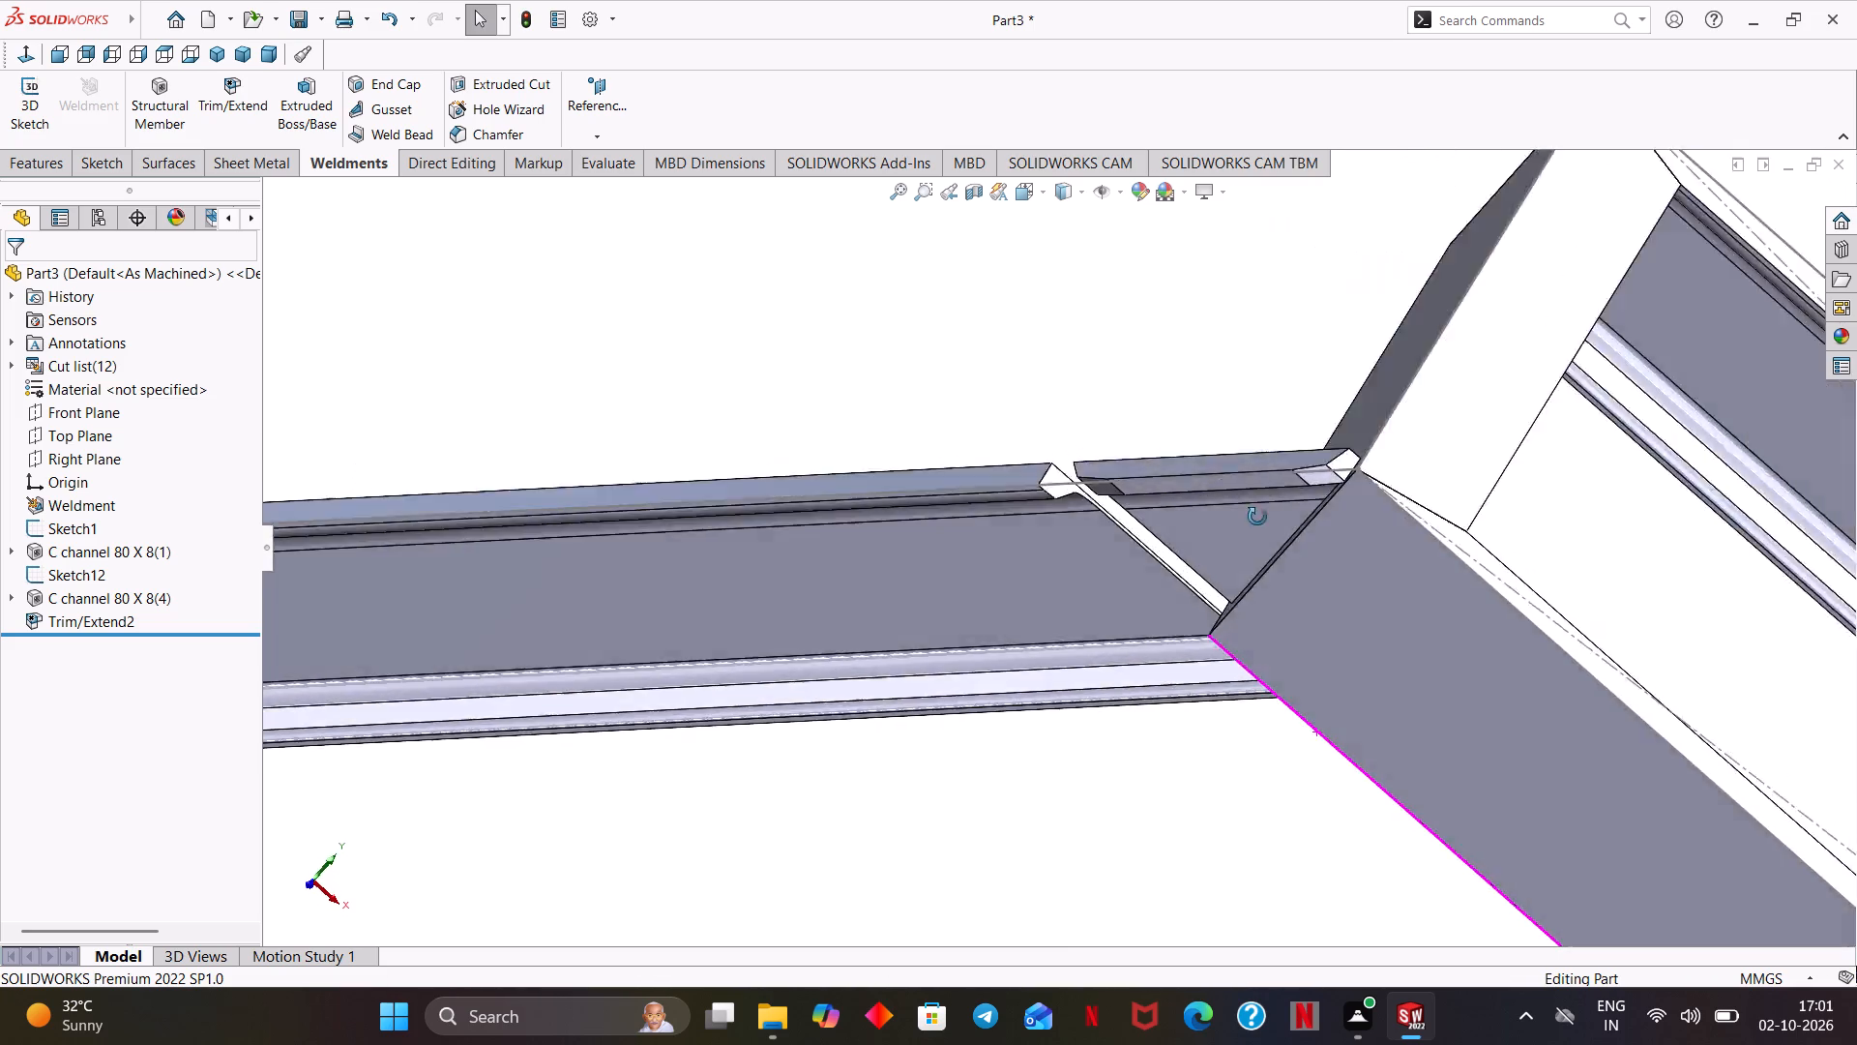
middle_drag(1257, 517, 1268, 524)
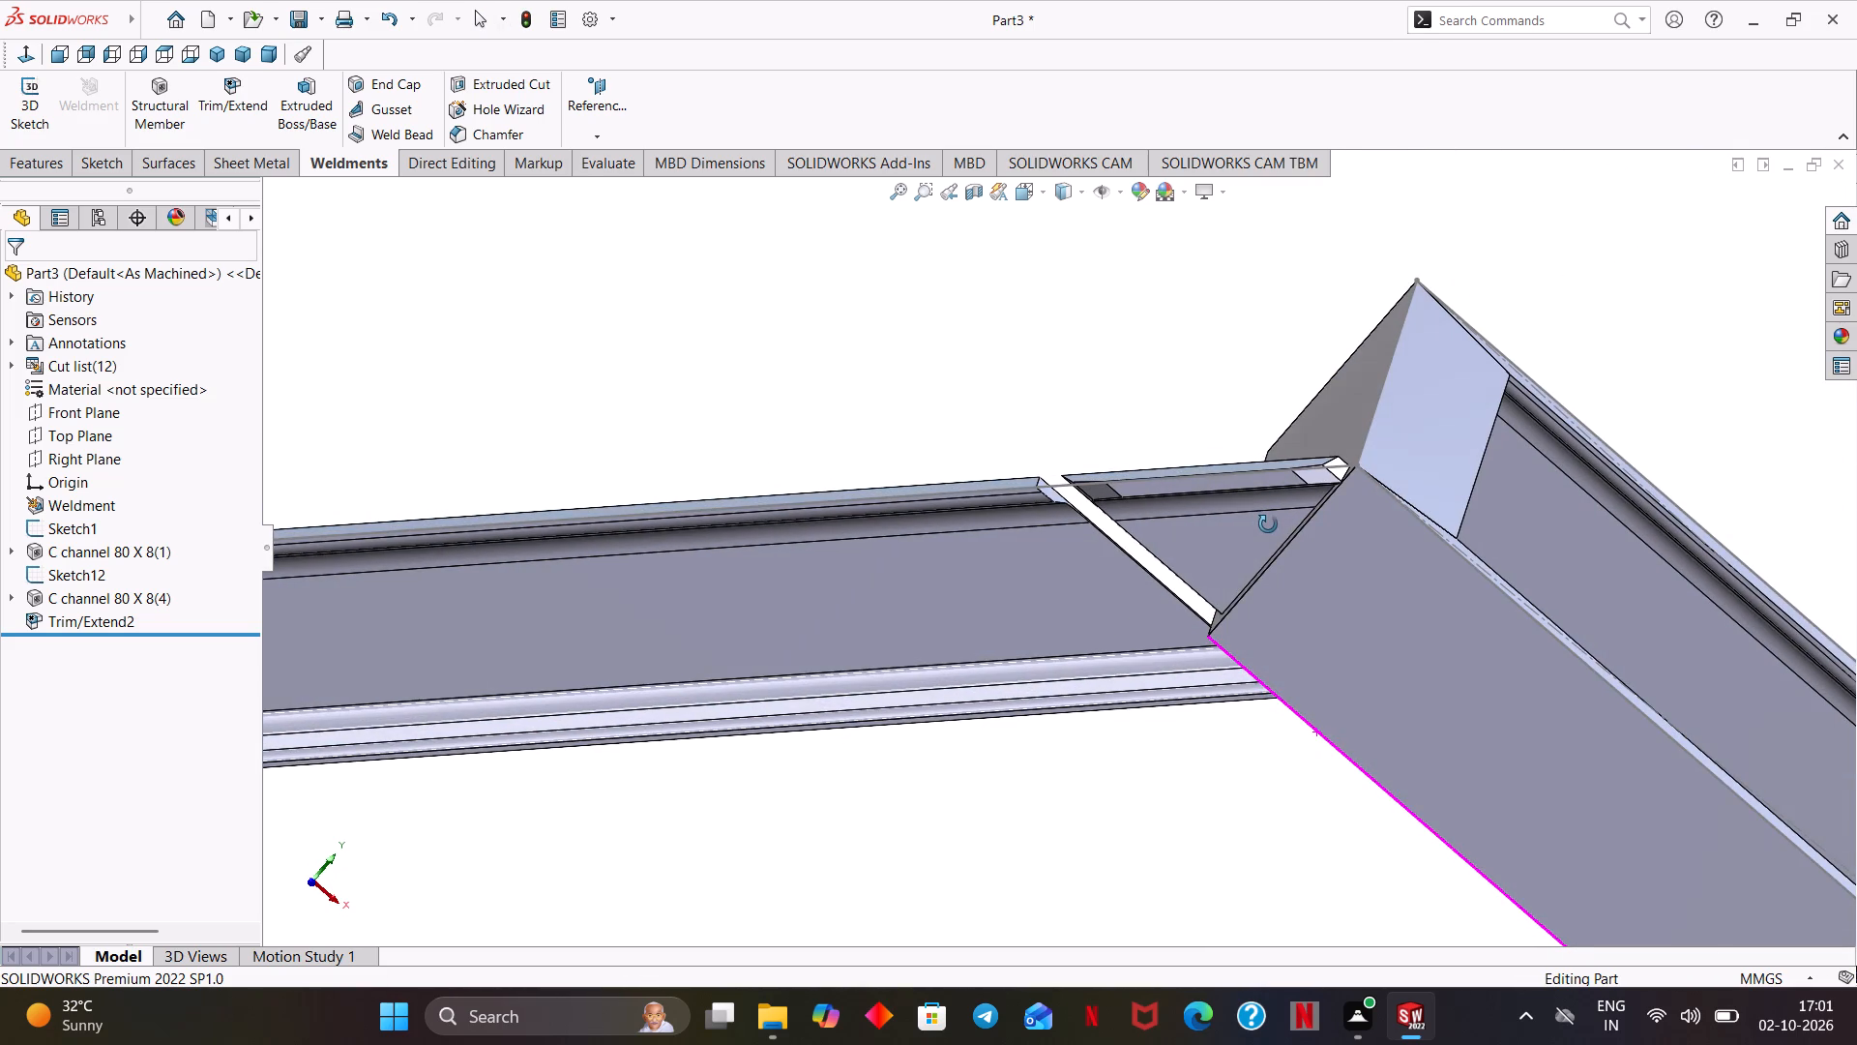
middle_drag(1268, 524, 1273, 519)
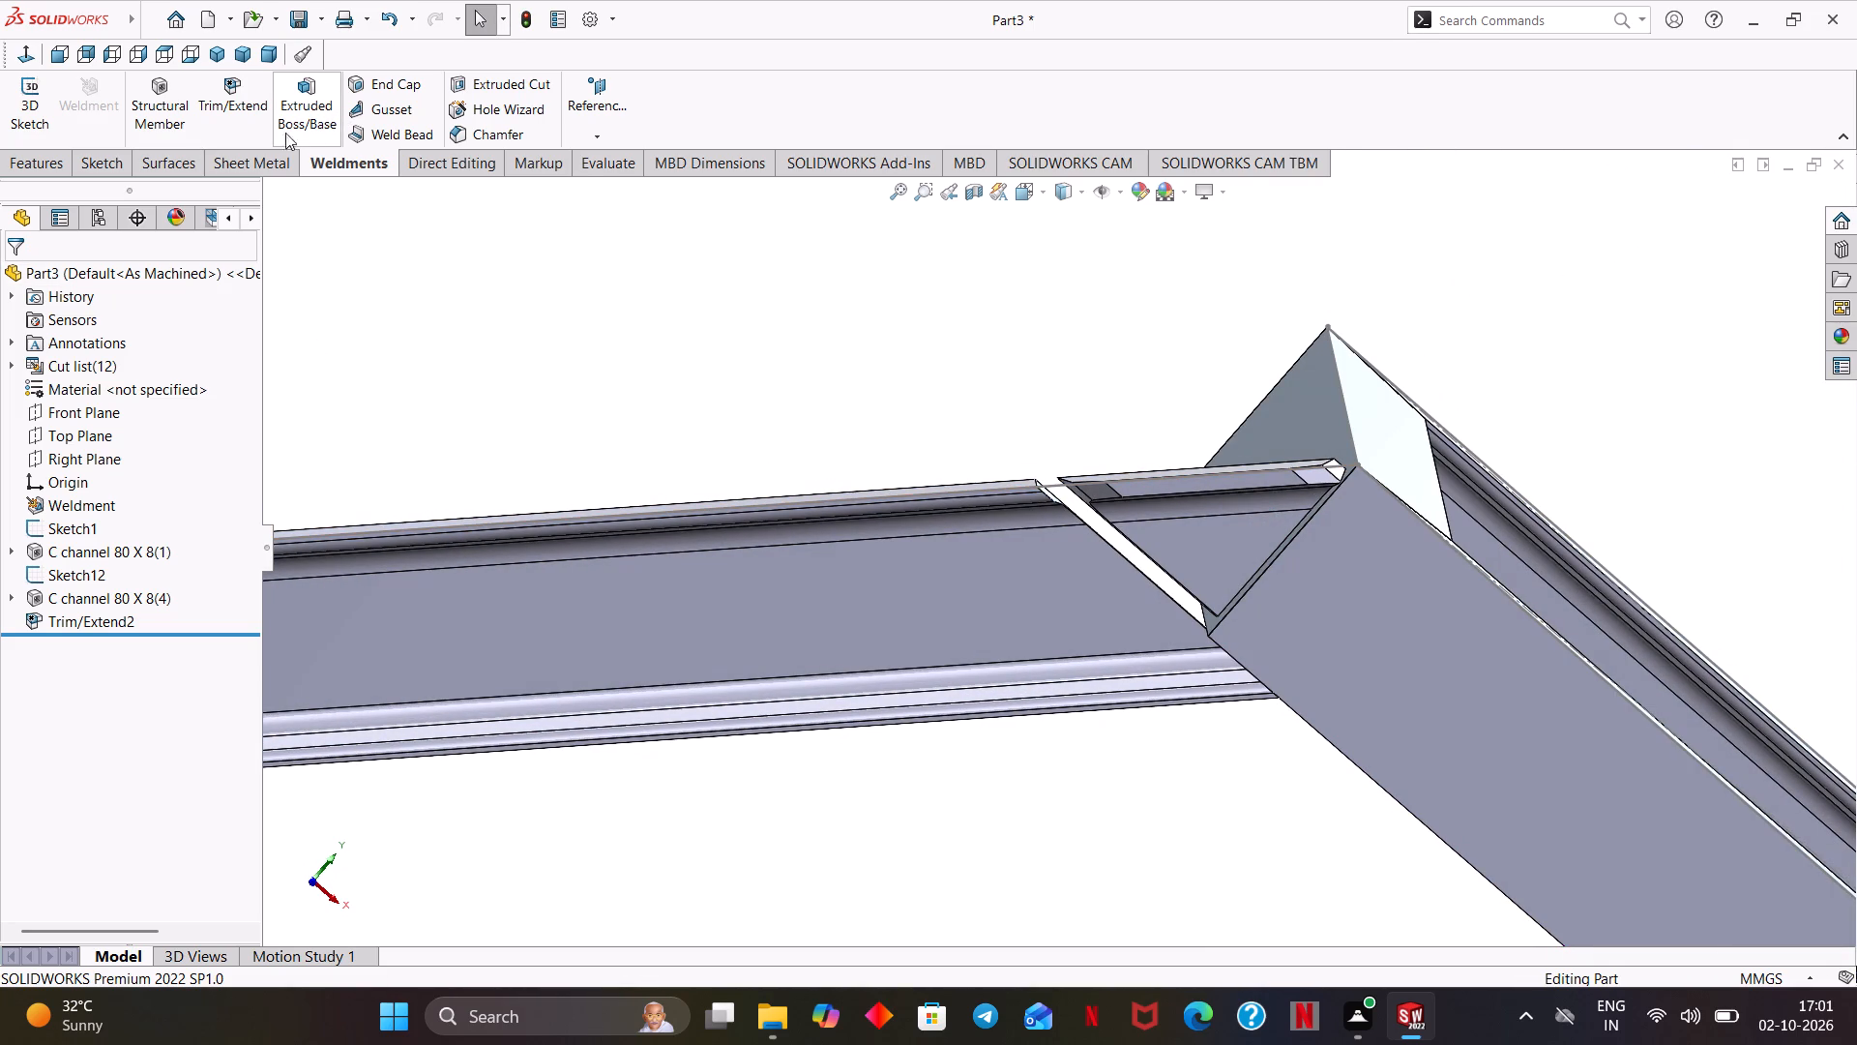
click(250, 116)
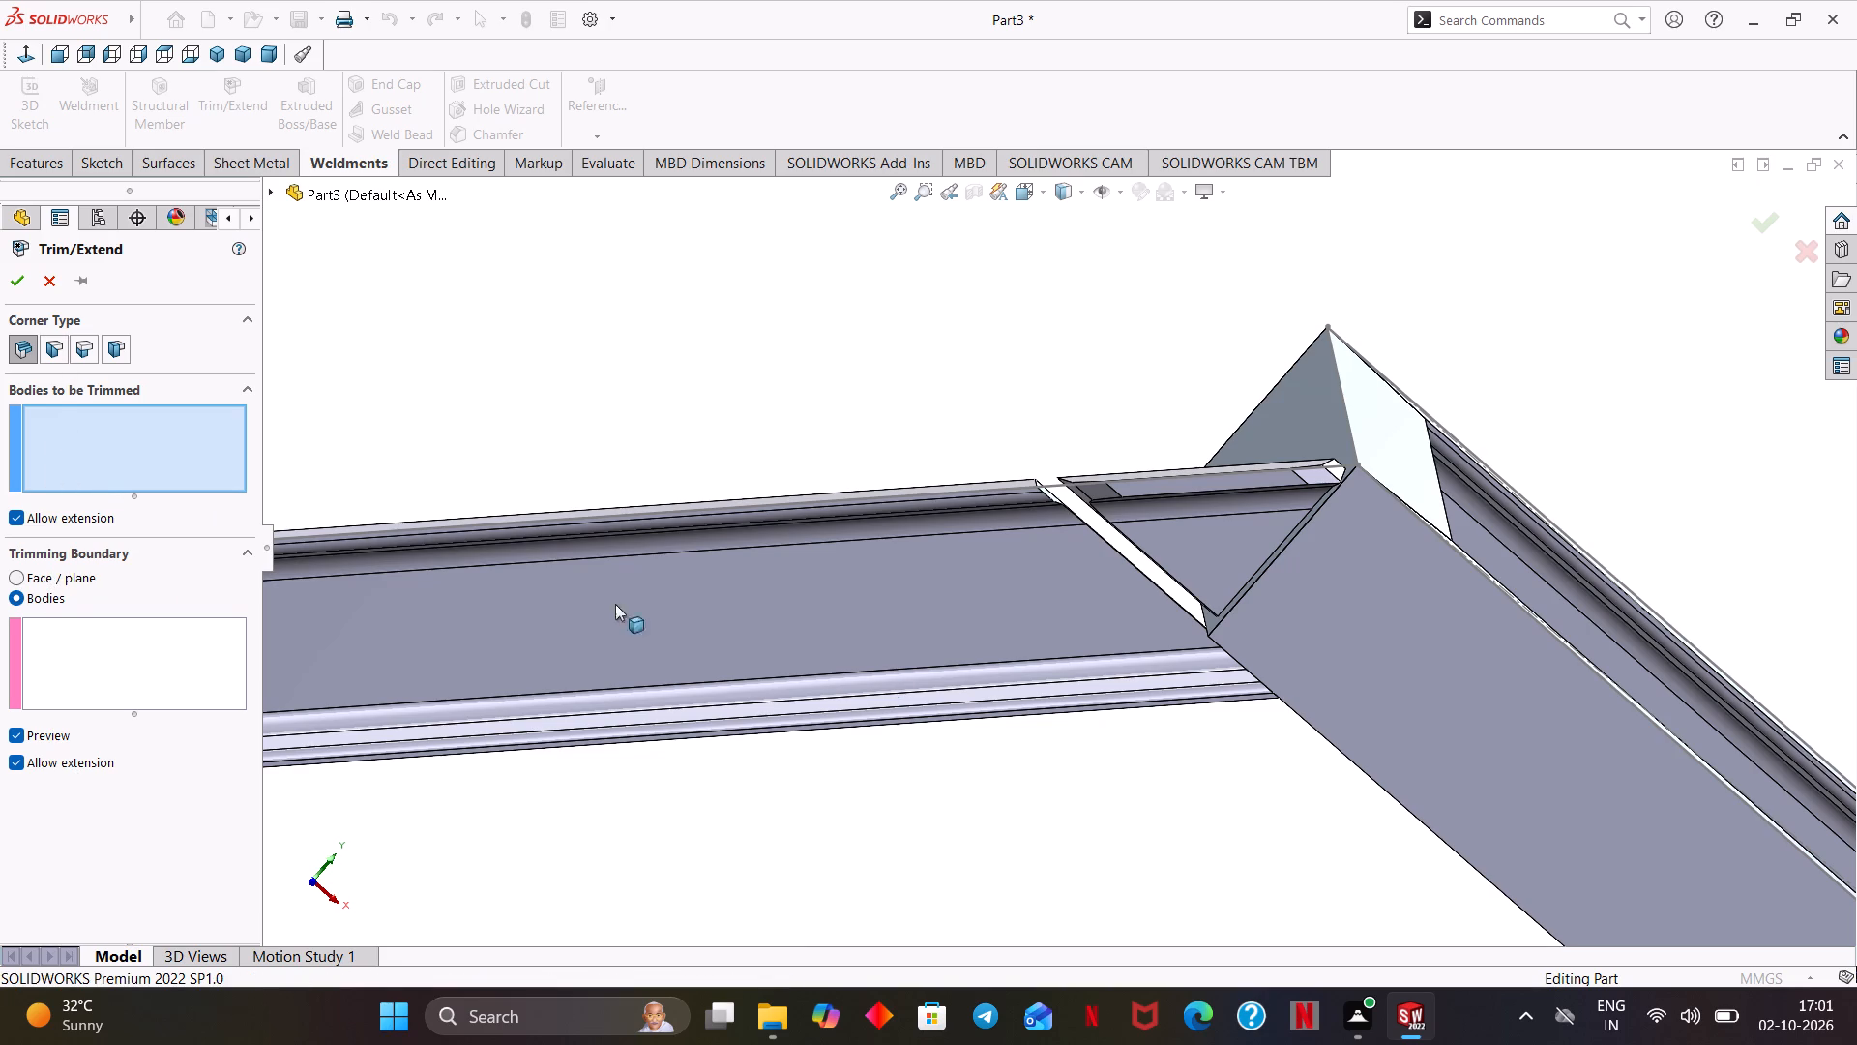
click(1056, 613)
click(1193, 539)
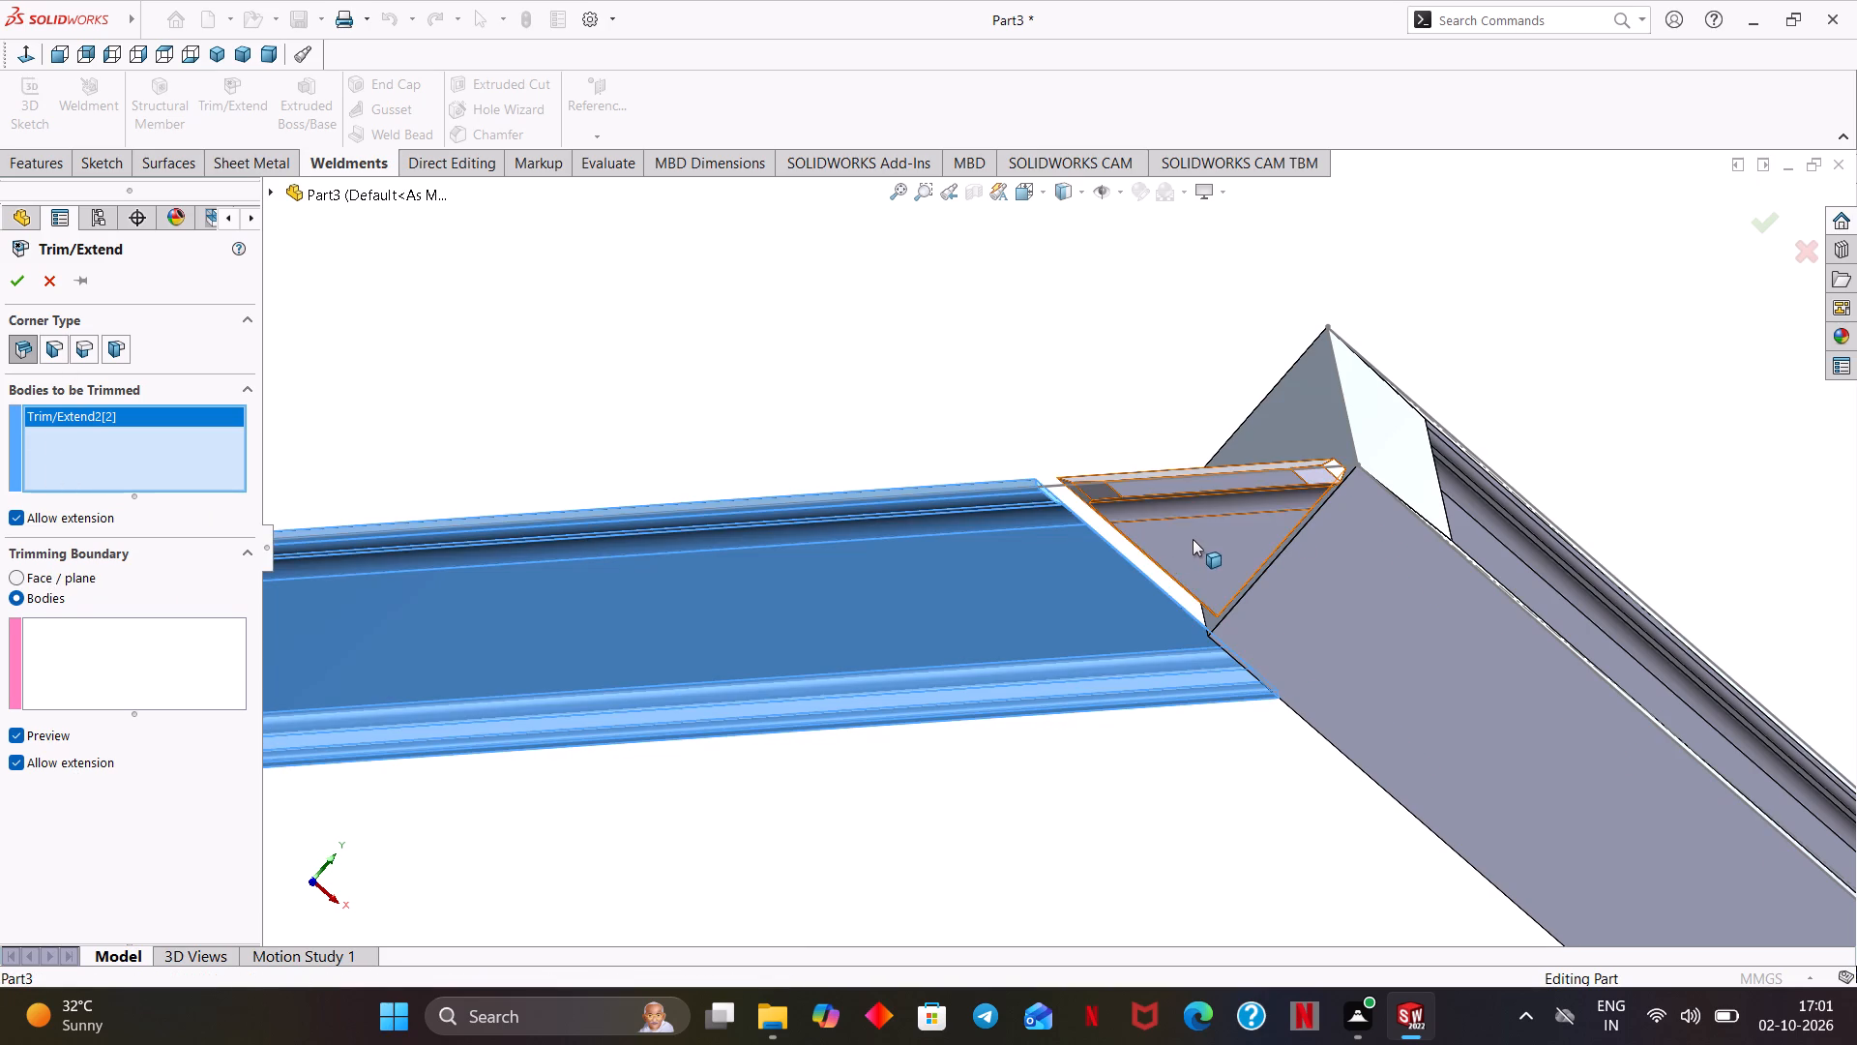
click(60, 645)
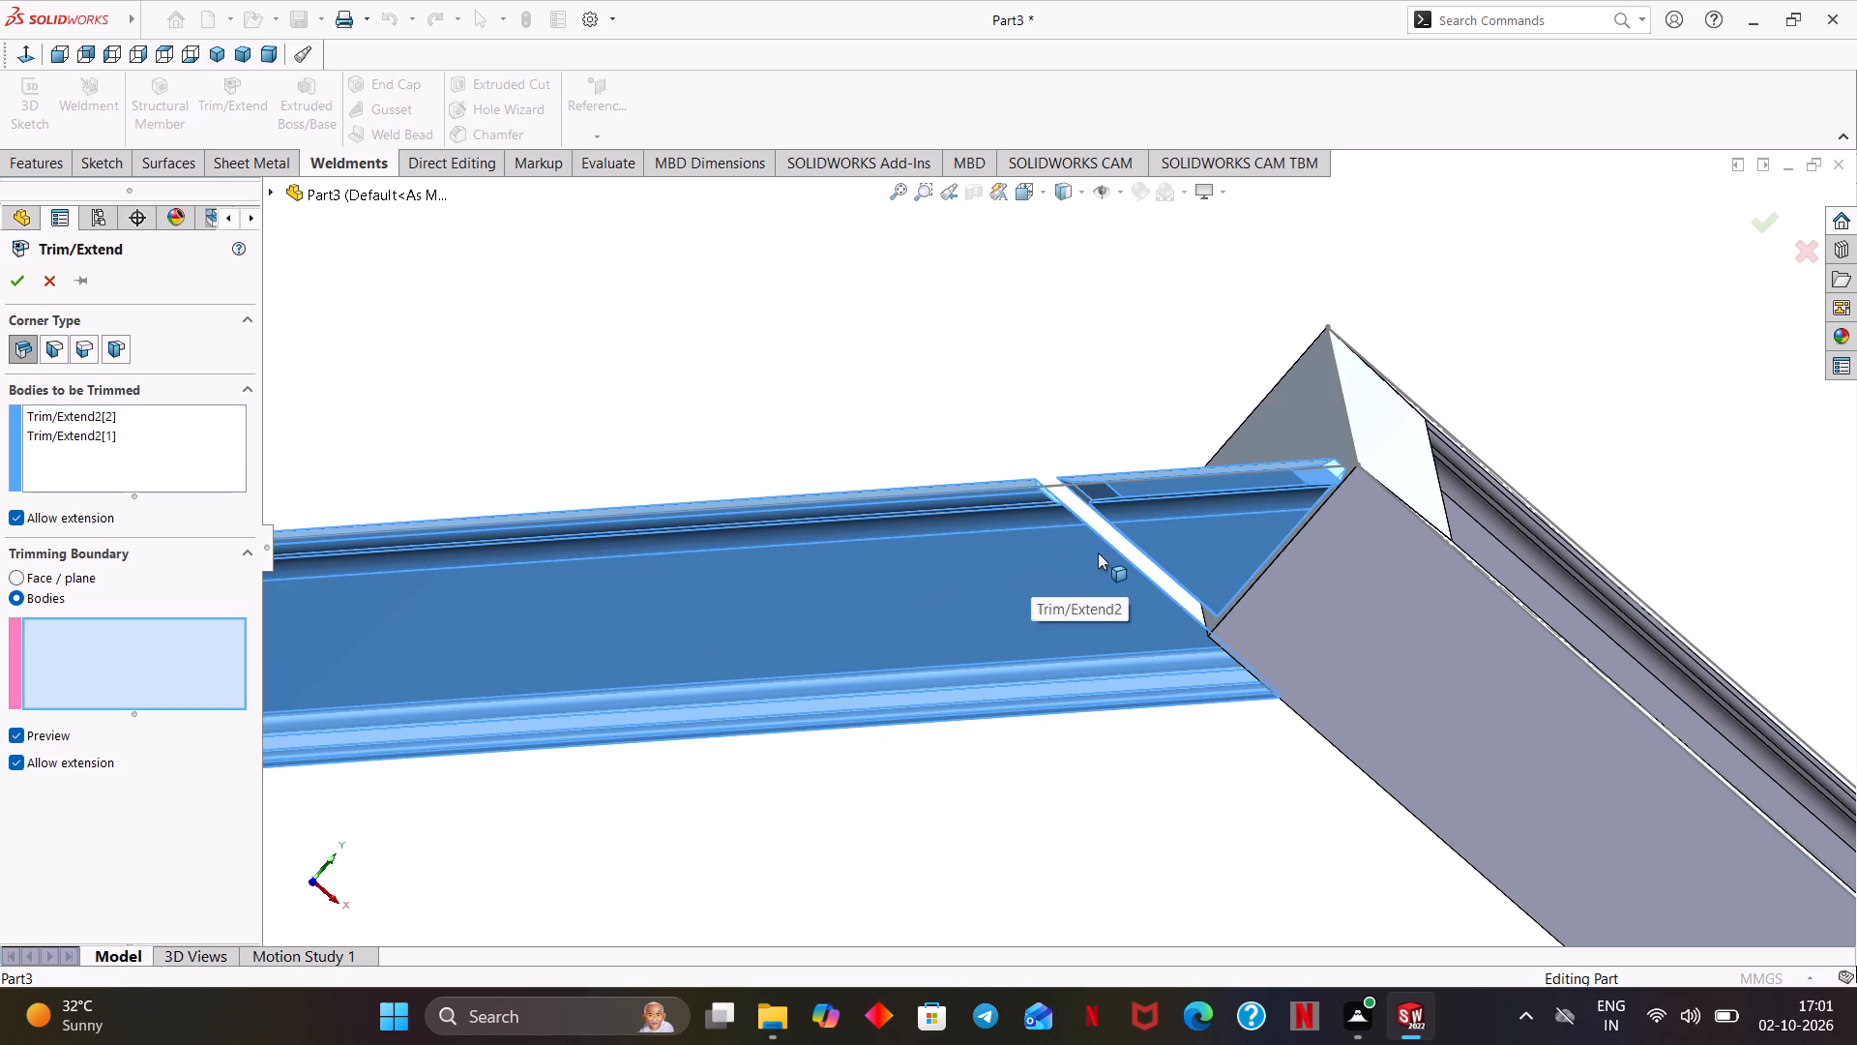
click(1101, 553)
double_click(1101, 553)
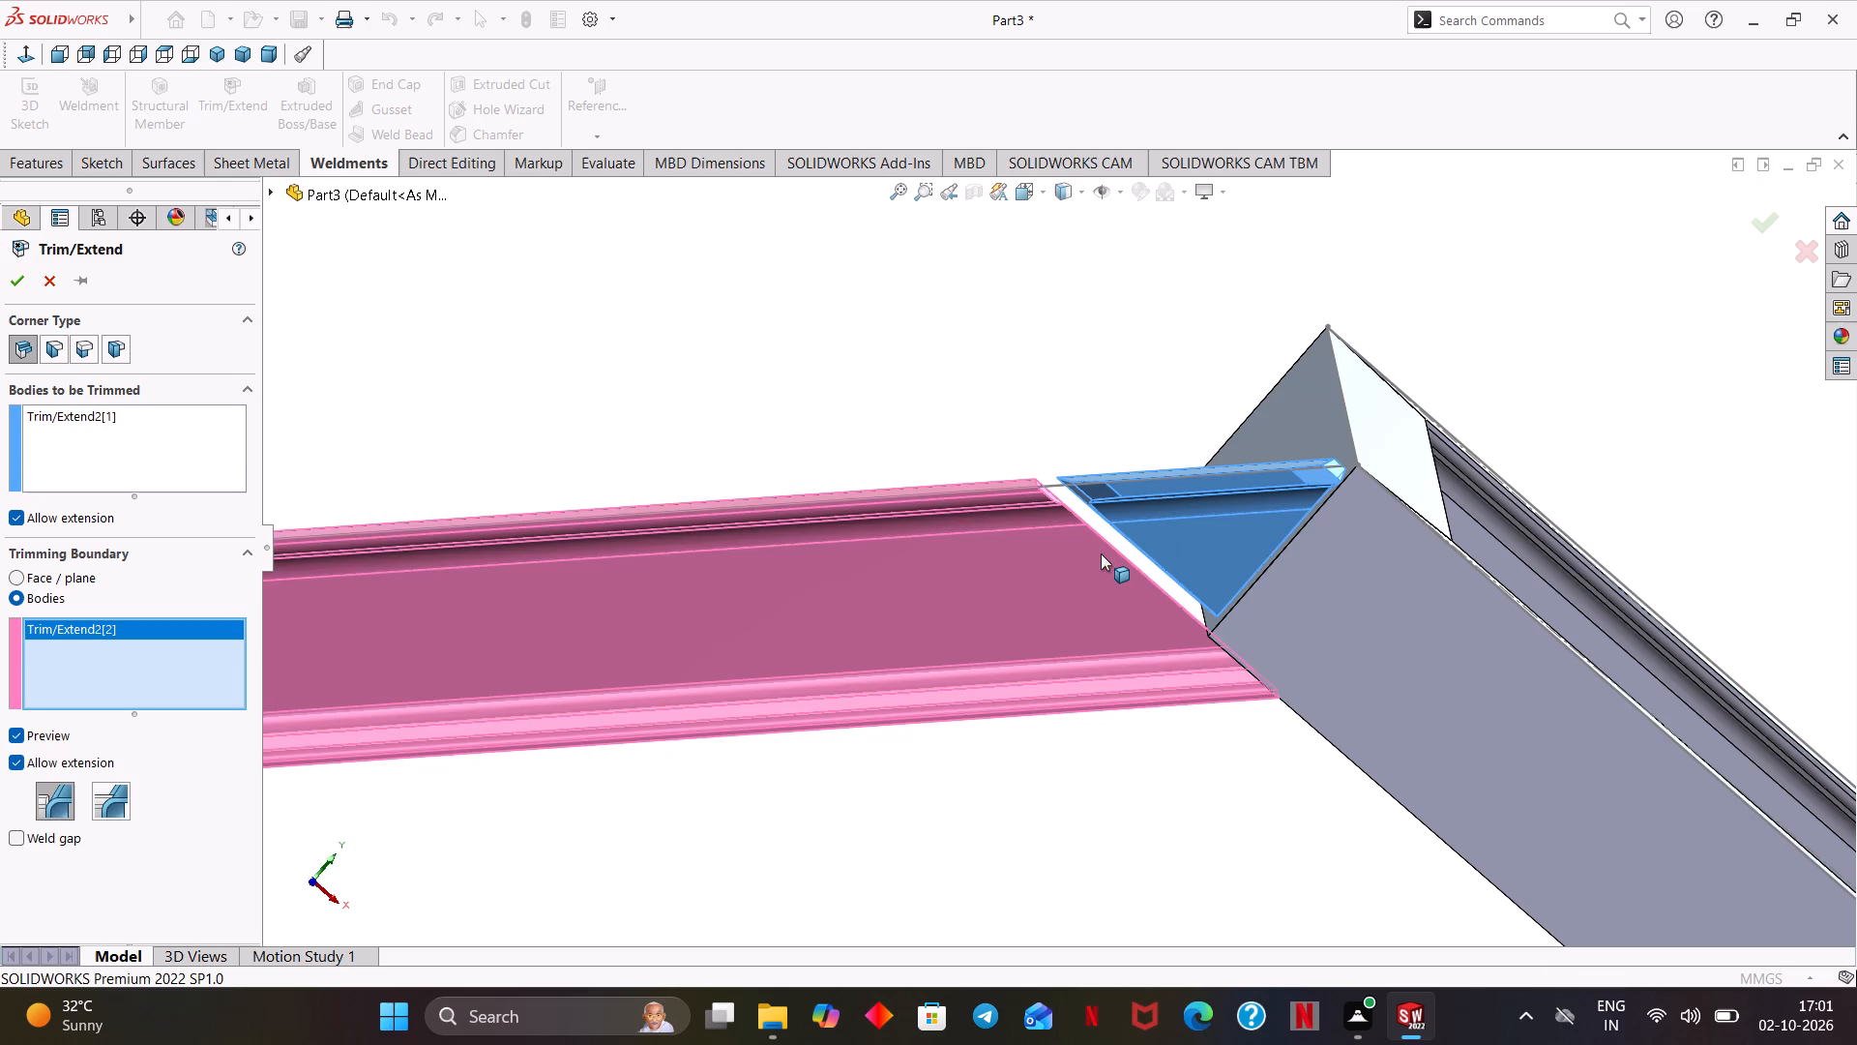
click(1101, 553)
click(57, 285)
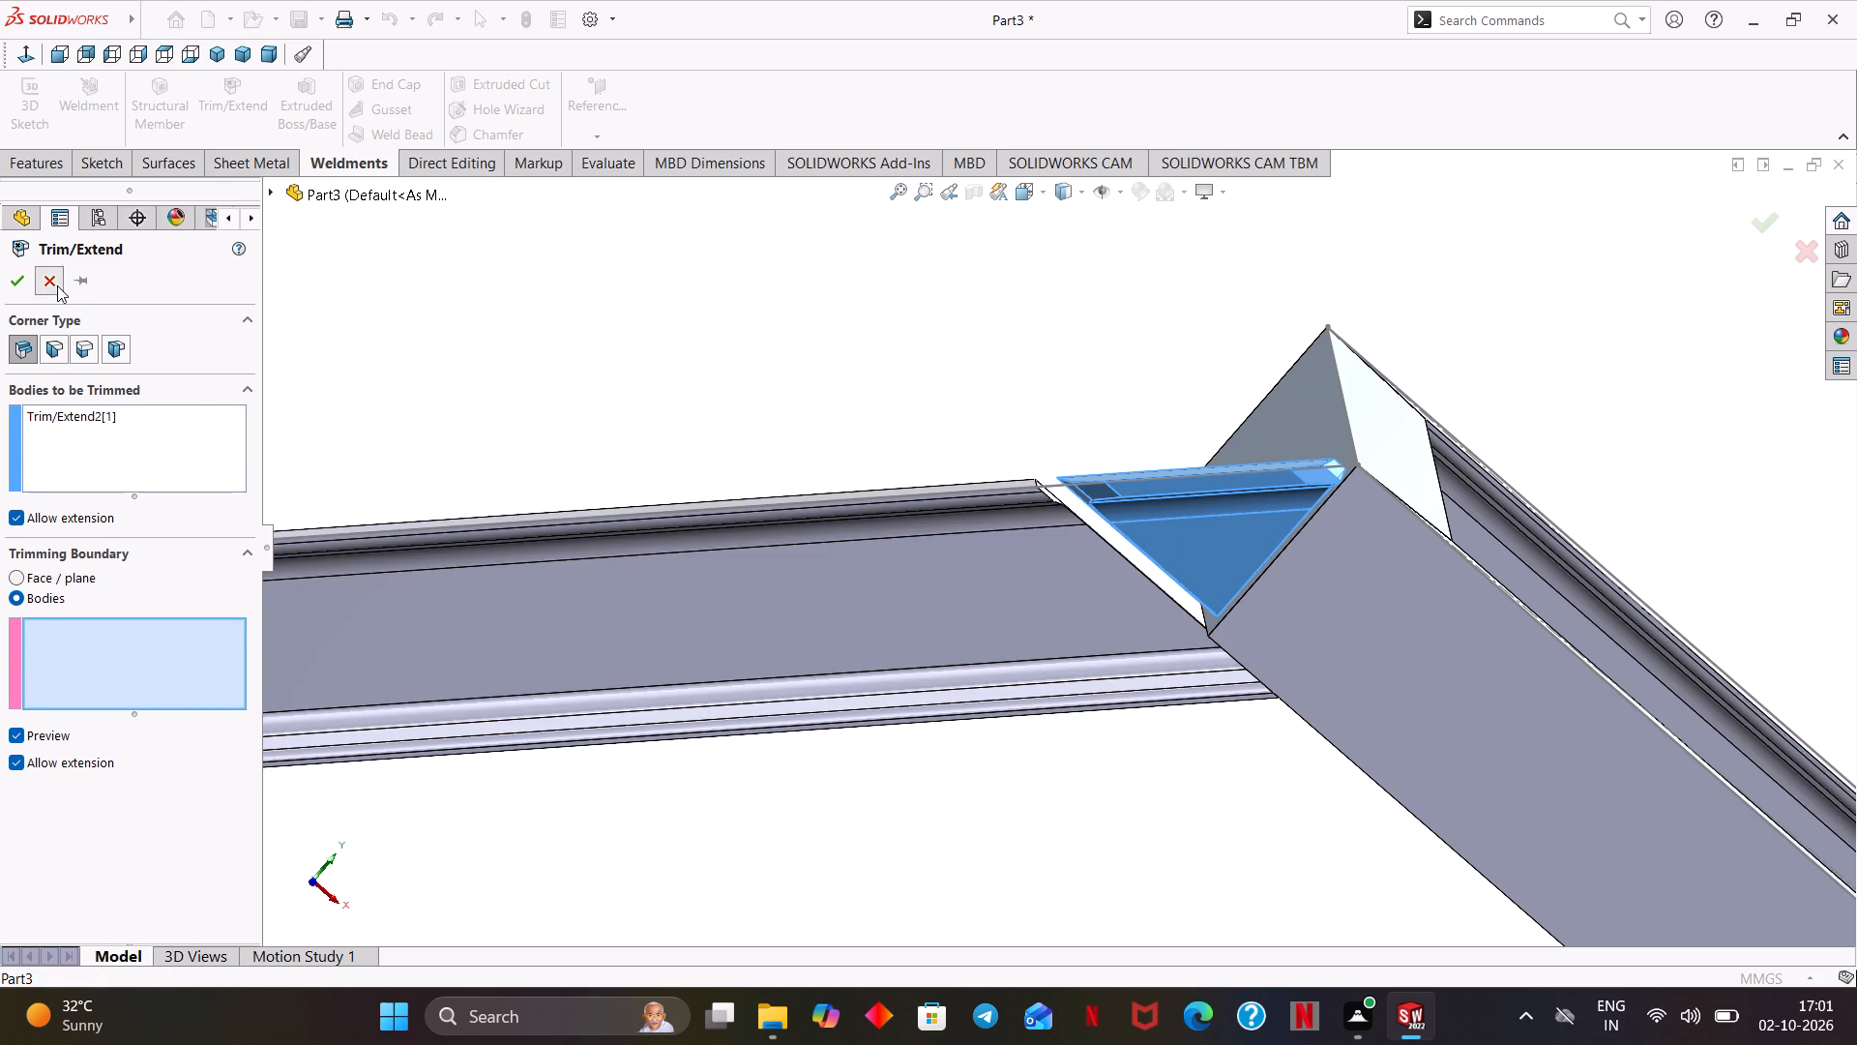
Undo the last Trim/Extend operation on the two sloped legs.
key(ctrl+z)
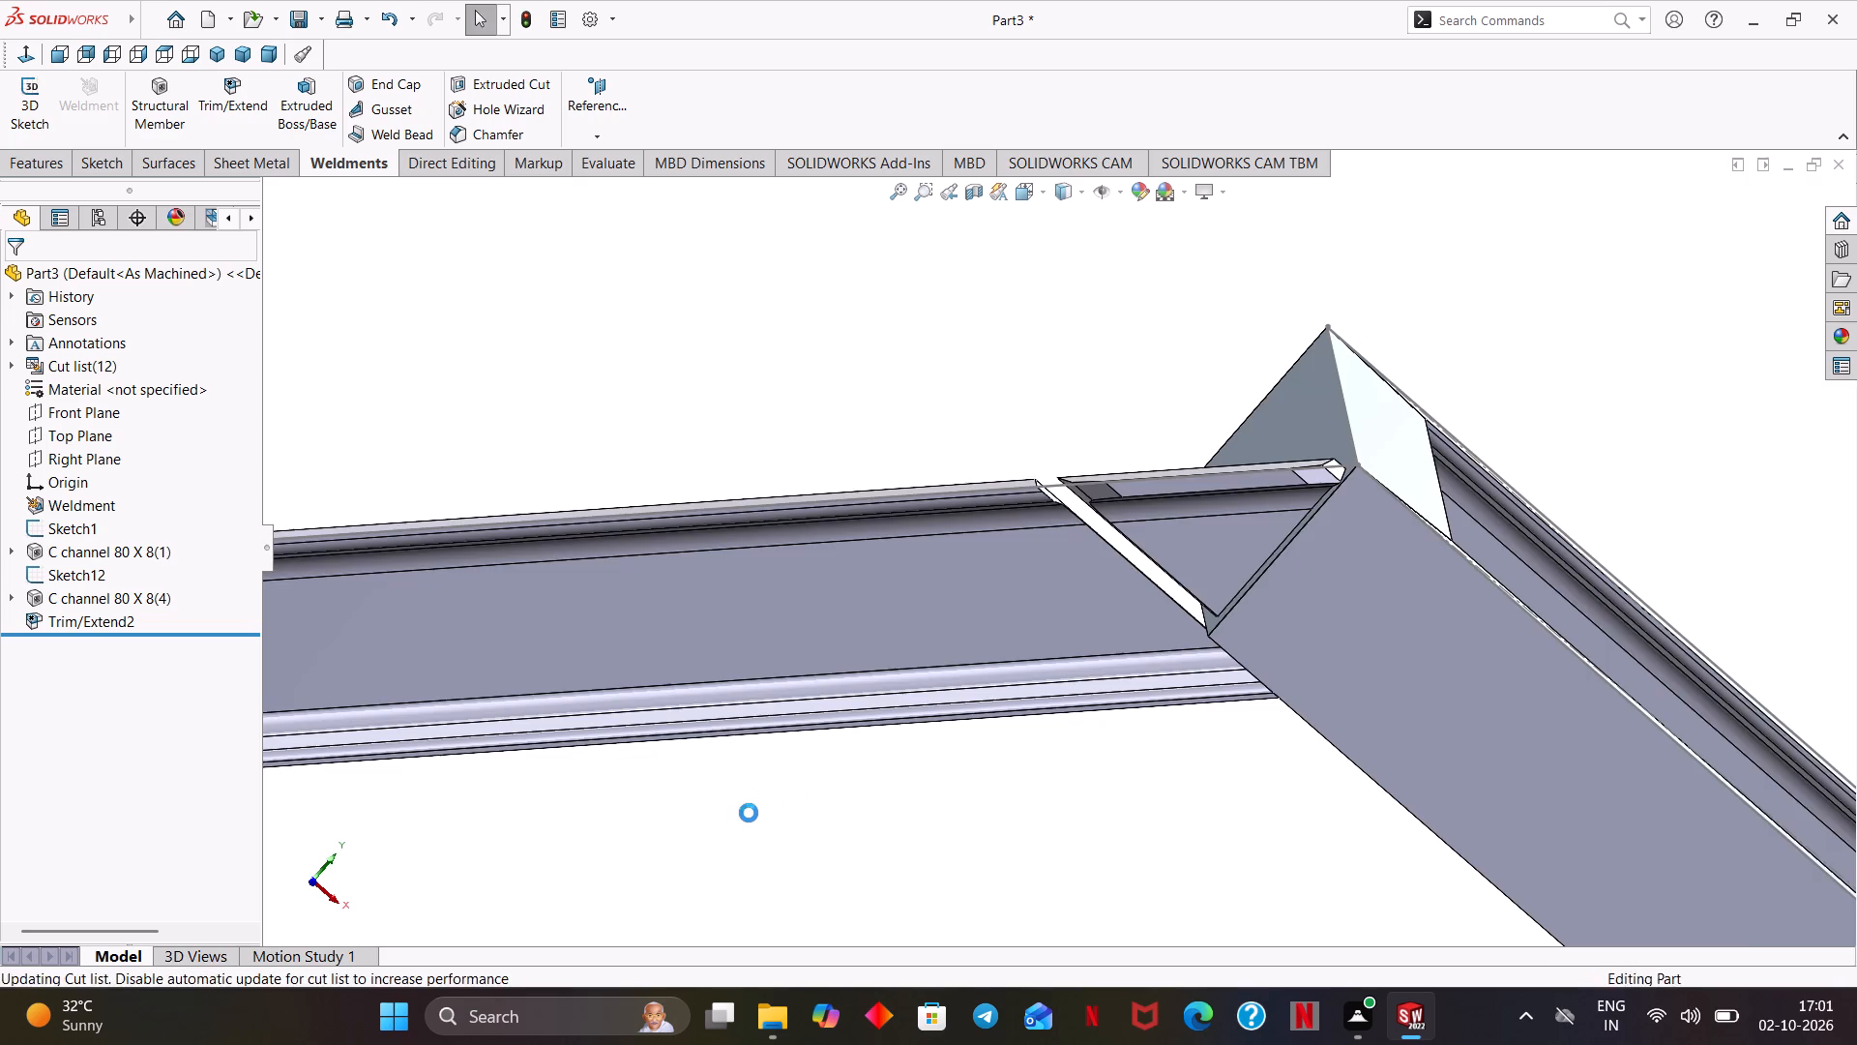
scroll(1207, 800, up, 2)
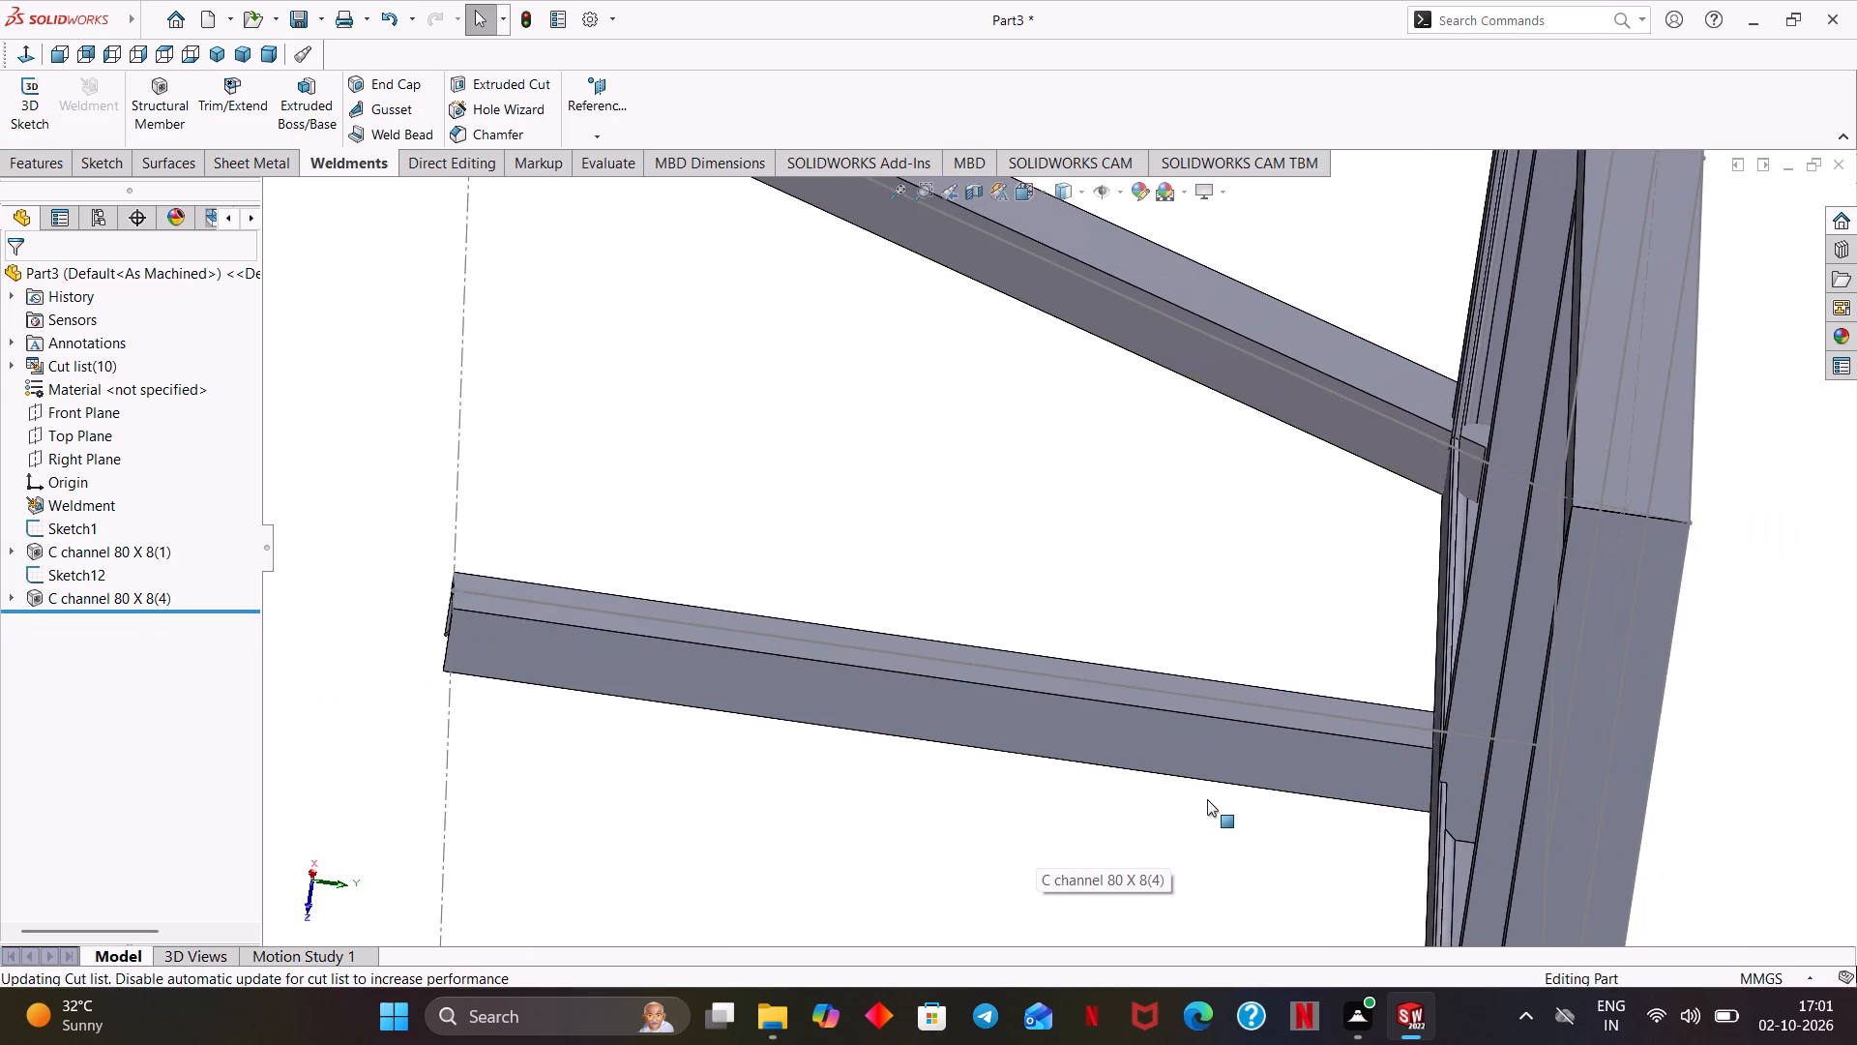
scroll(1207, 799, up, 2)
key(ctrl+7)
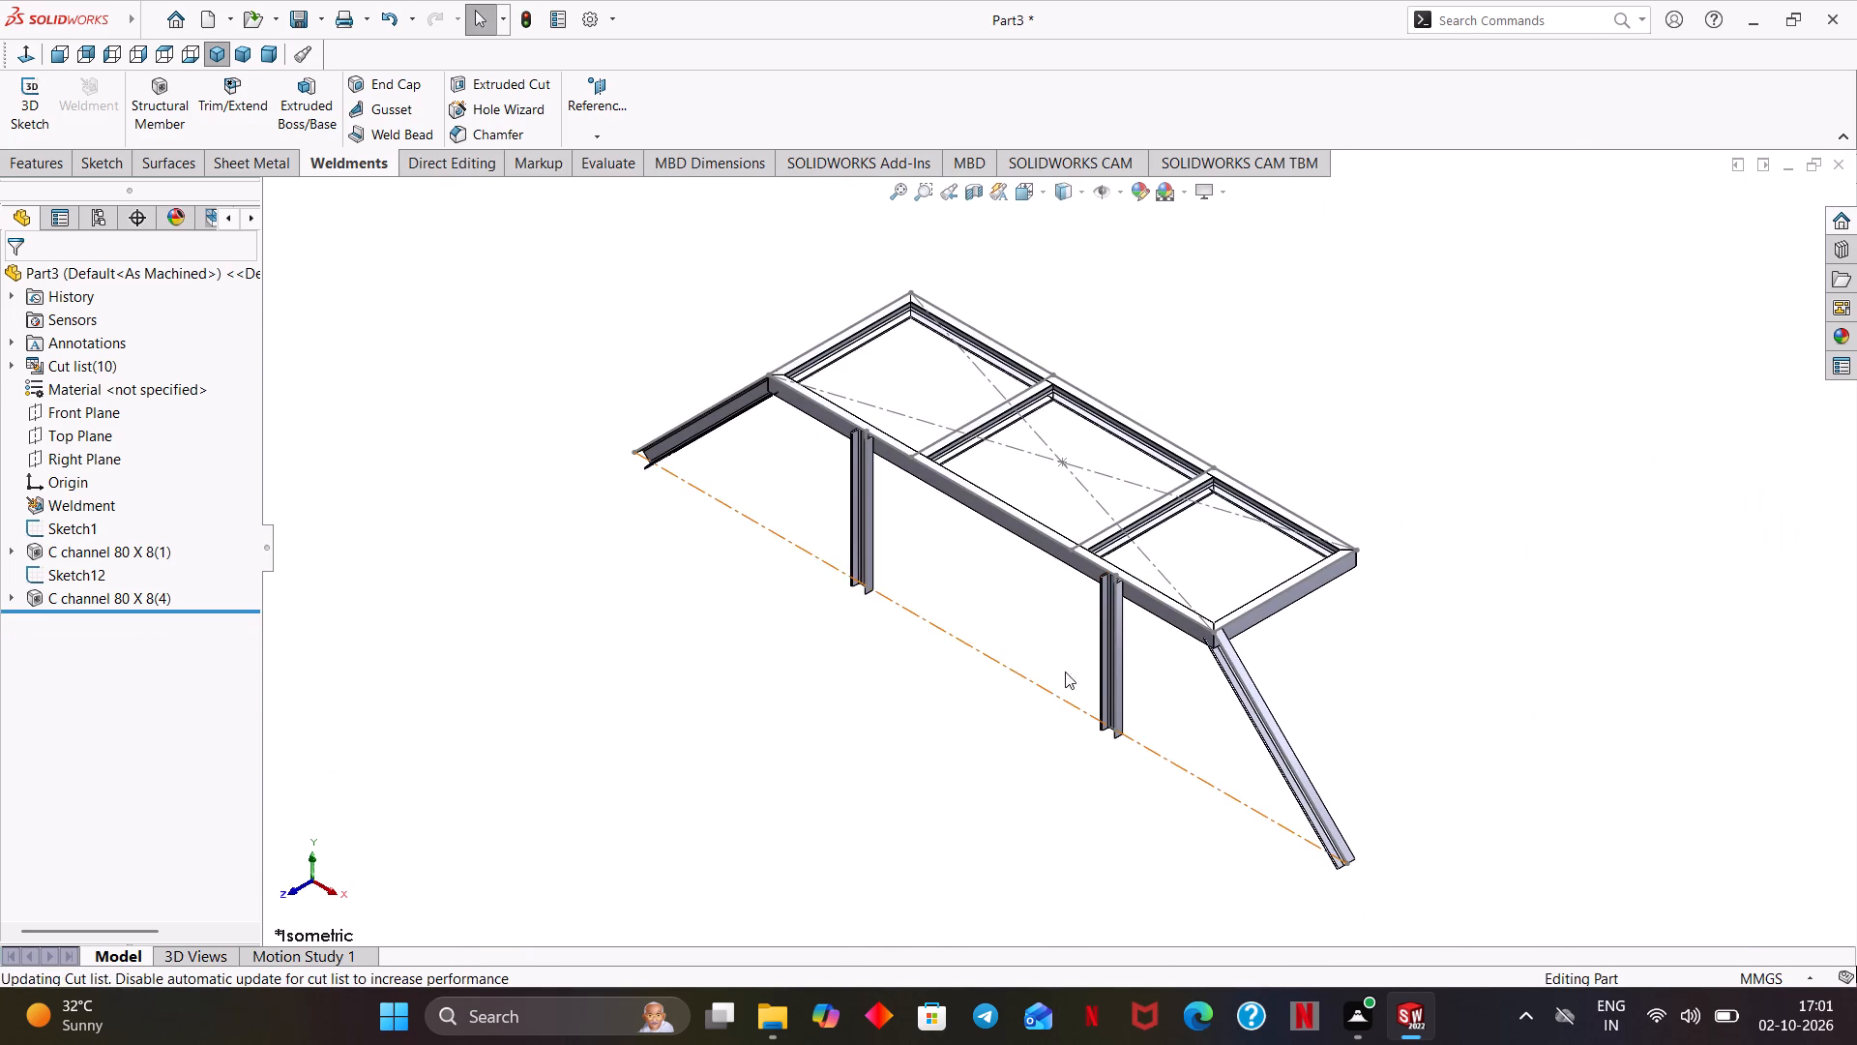
Examine the untrimmed joint between the left sloped leg and the frame corner from several angles.
middle_drag(1135, 660, 983, 810)
scroll(893, 582, down, 2)
scroll(970, 430, down, 4)
ctrl+middle_drag(966, 341, 881, 508)
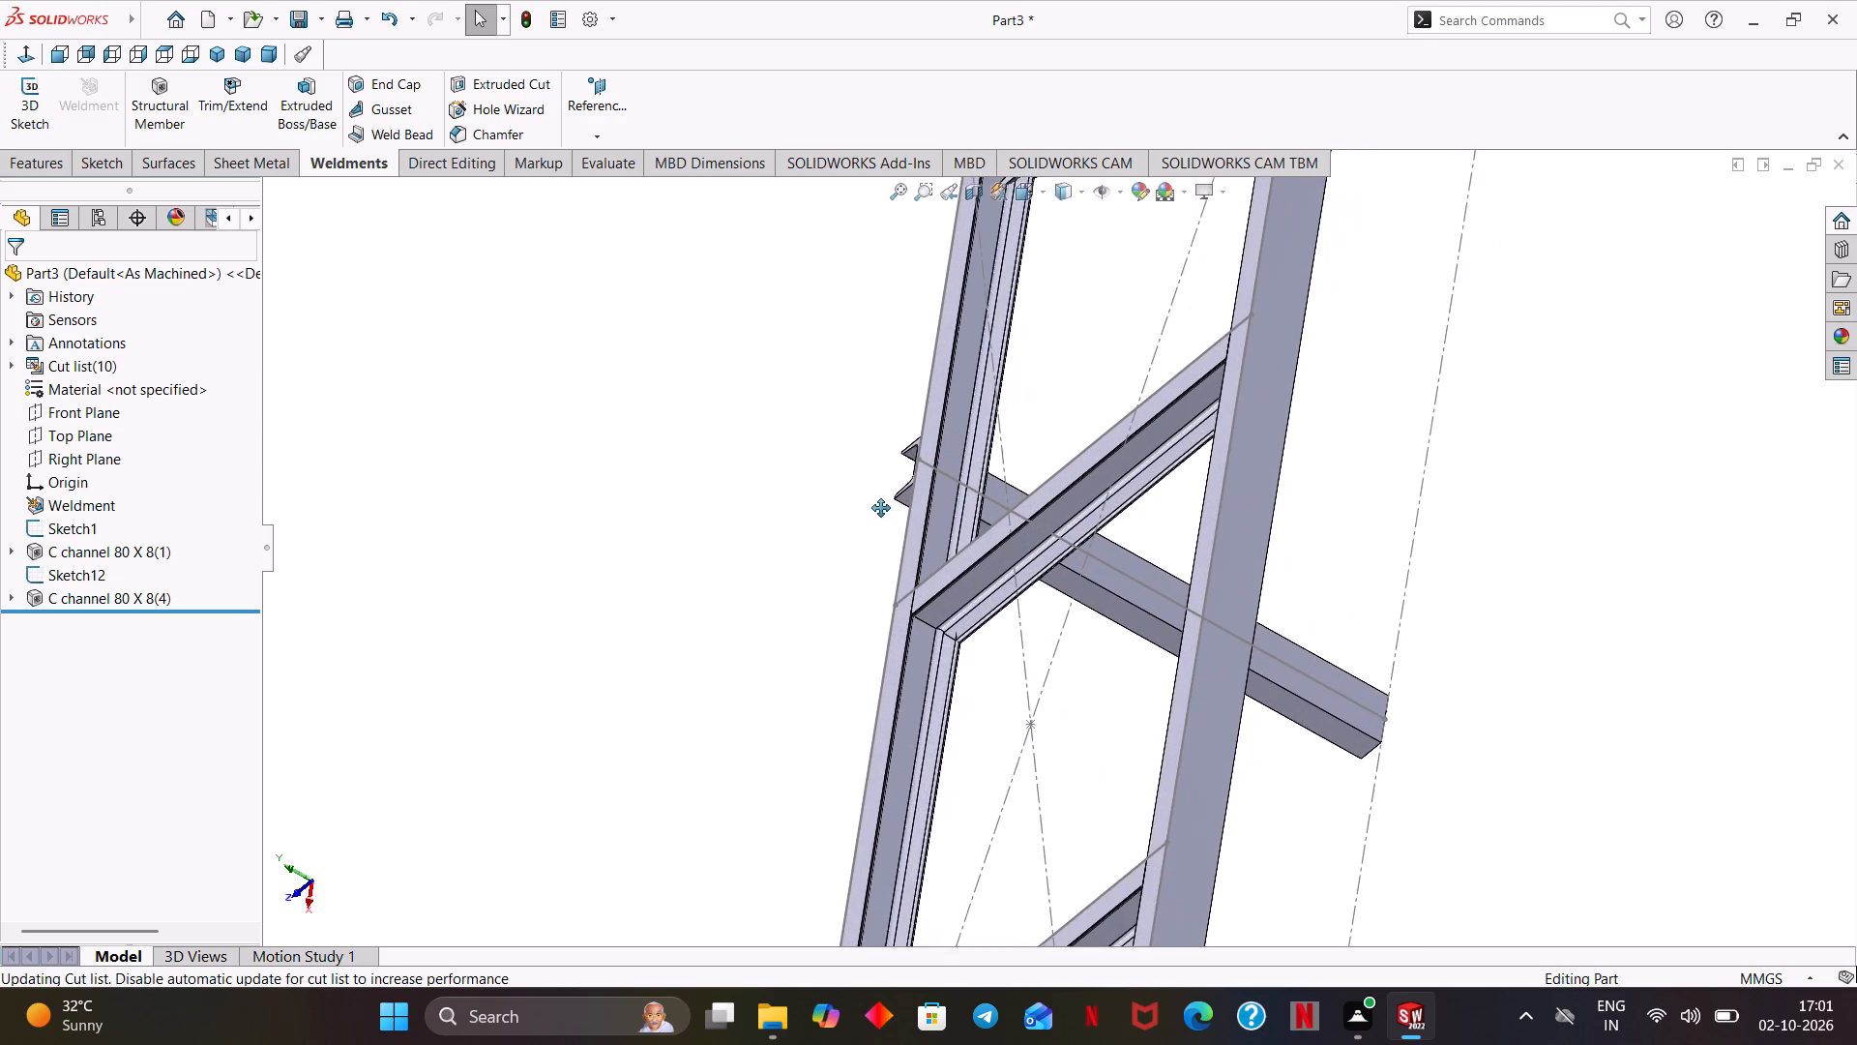
ctrl+middle_drag(881, 508, 787, 681)
scroll(807, 476, down, 1)
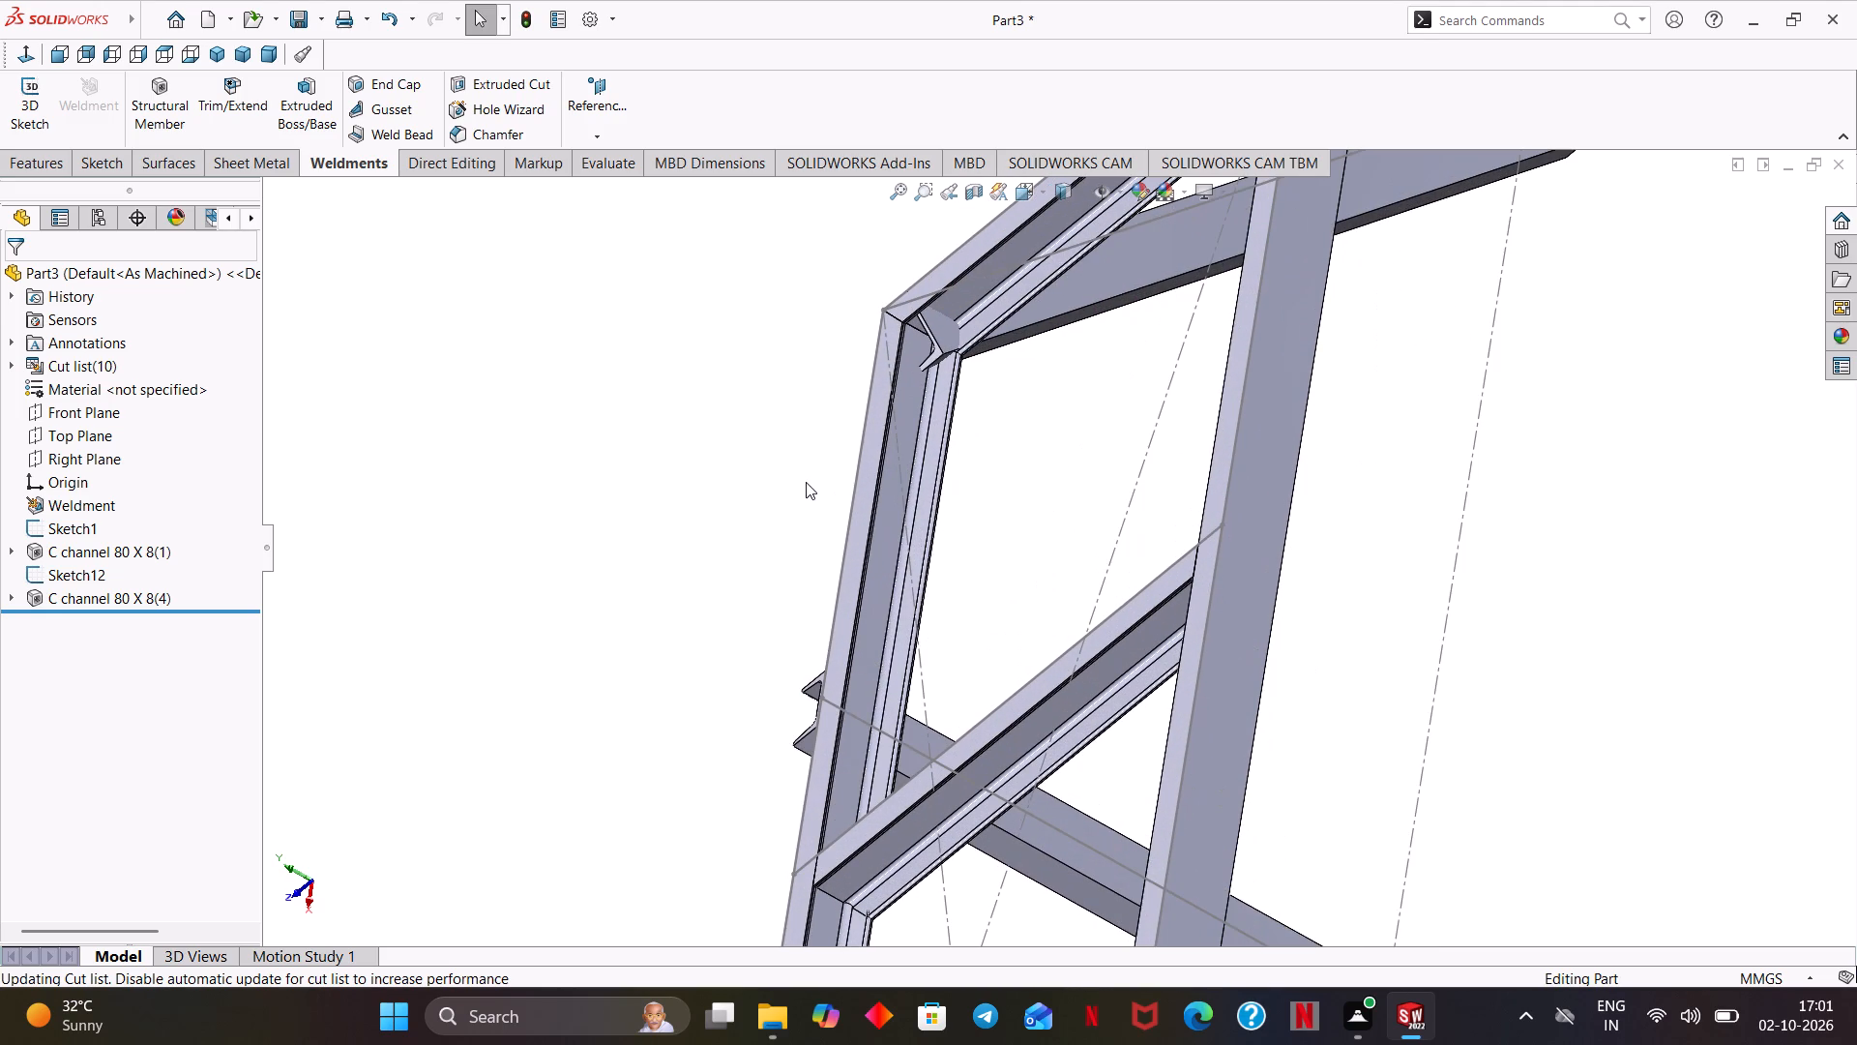
key(ctrl+7)
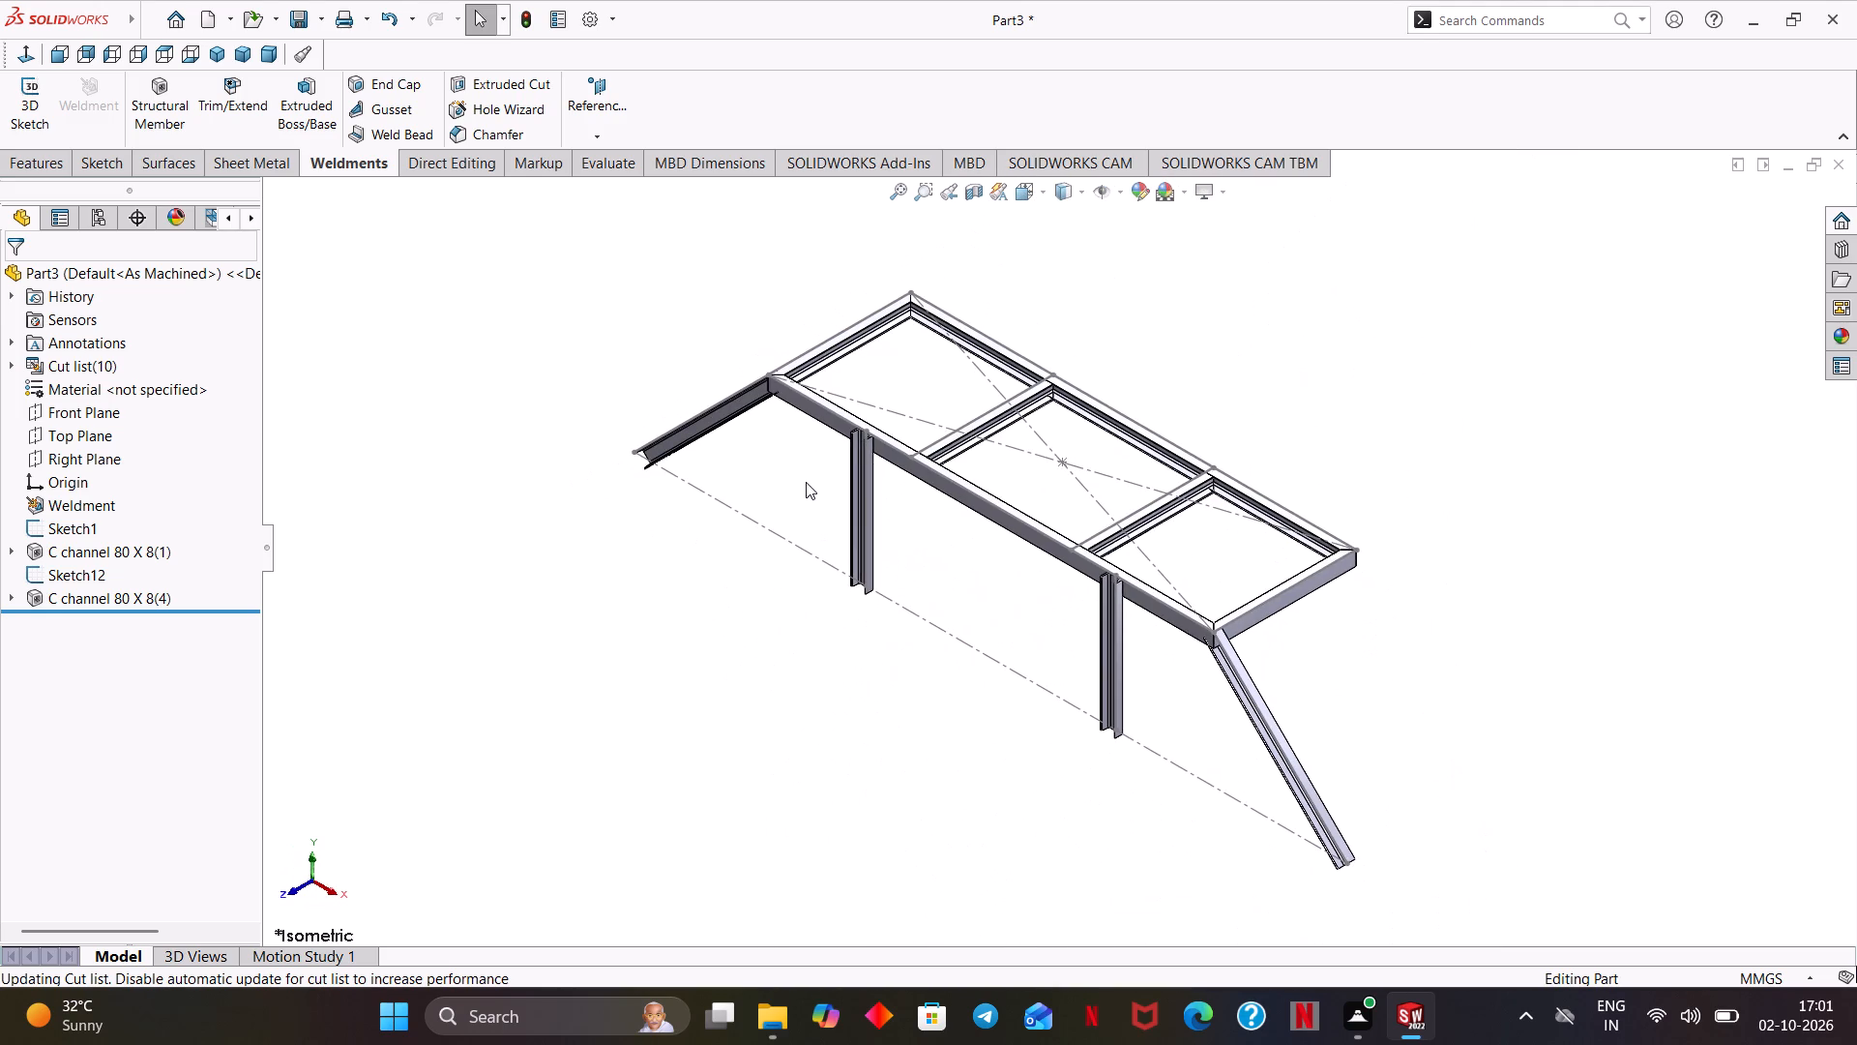
scroll(806, 482, down, 6)
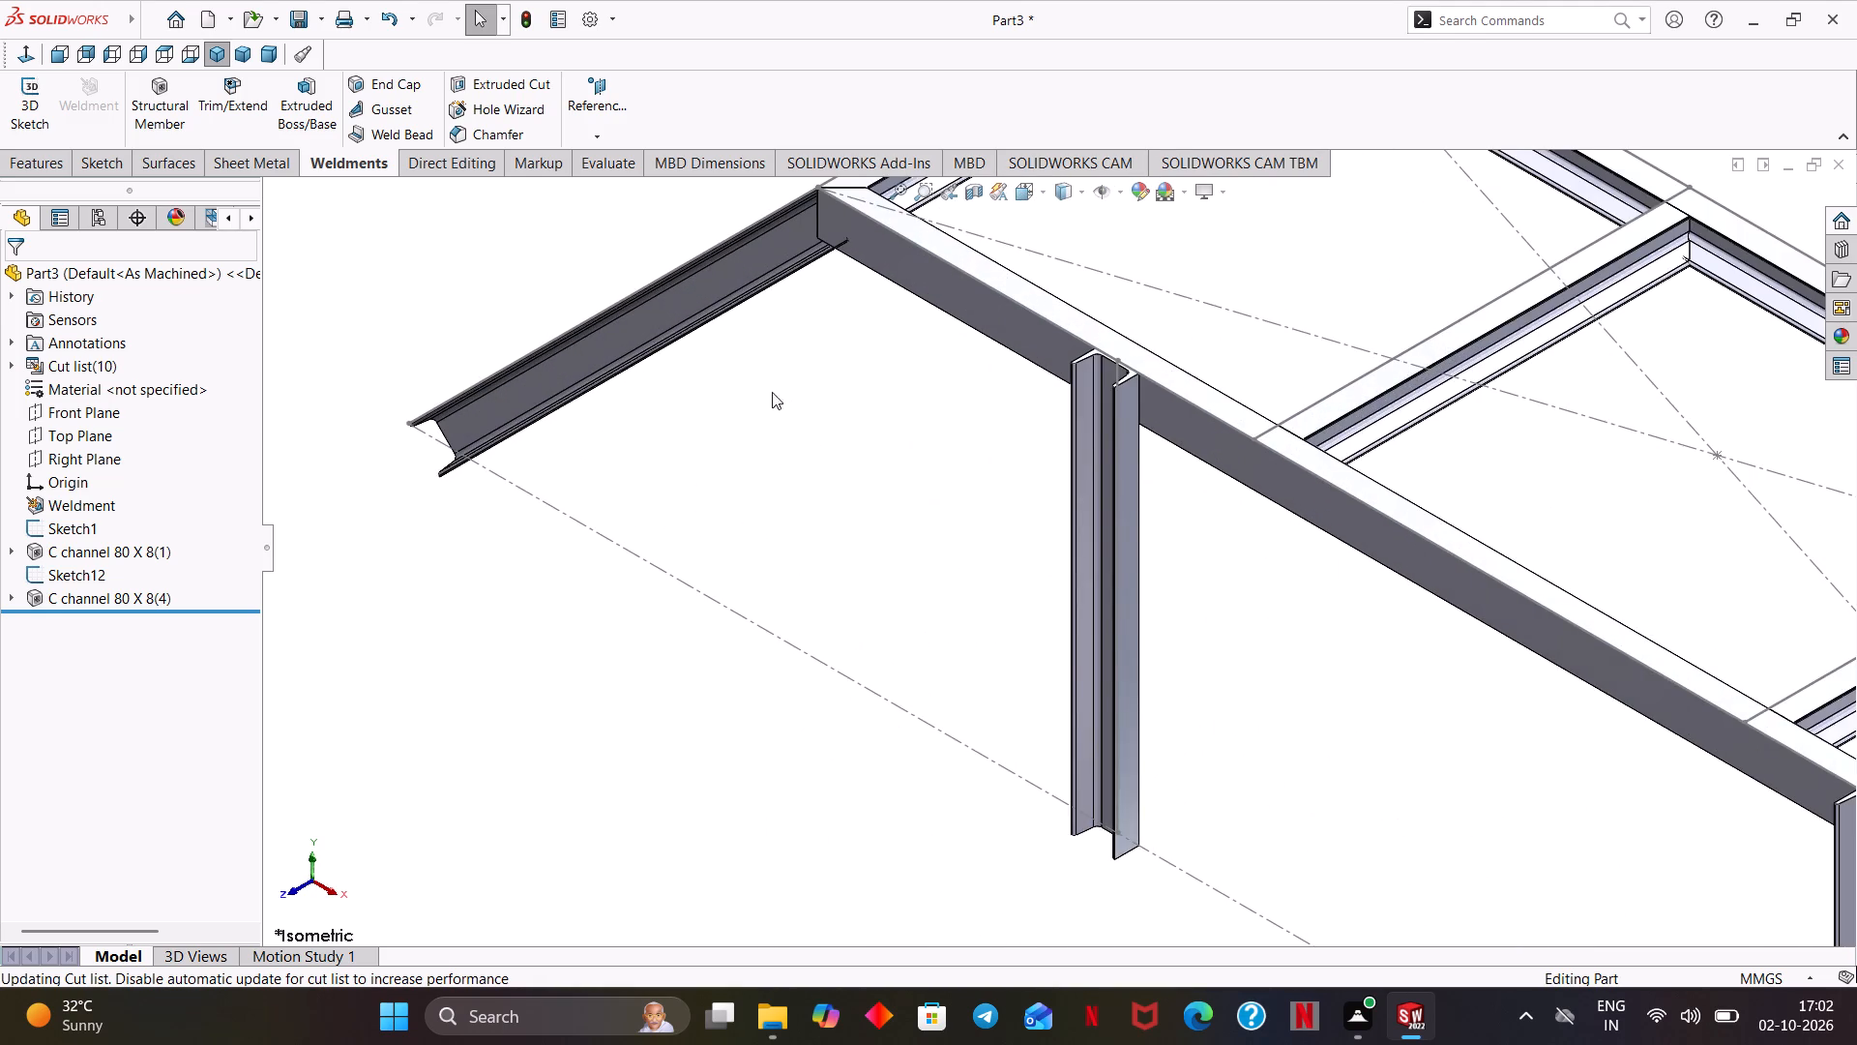
middle_drag(792, 415, 839, 604)
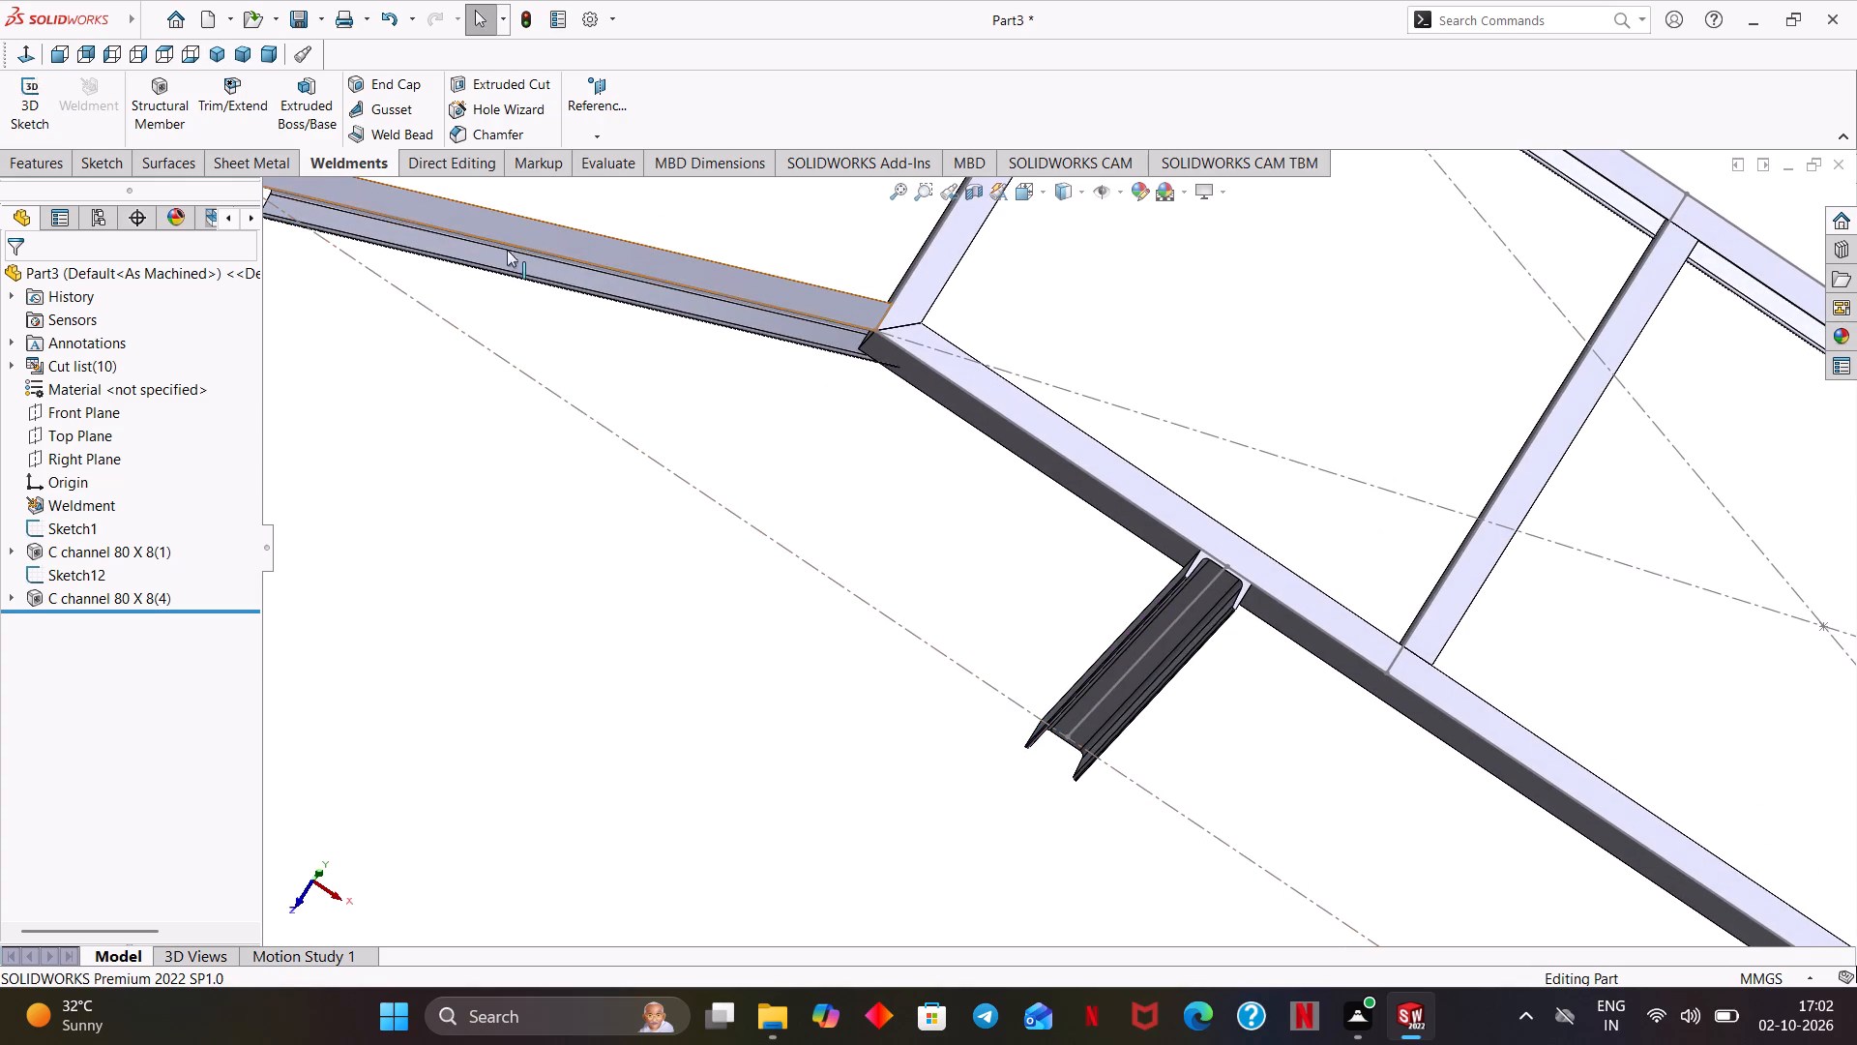
ctrl+middle_drag(773, 426, 719, 536)
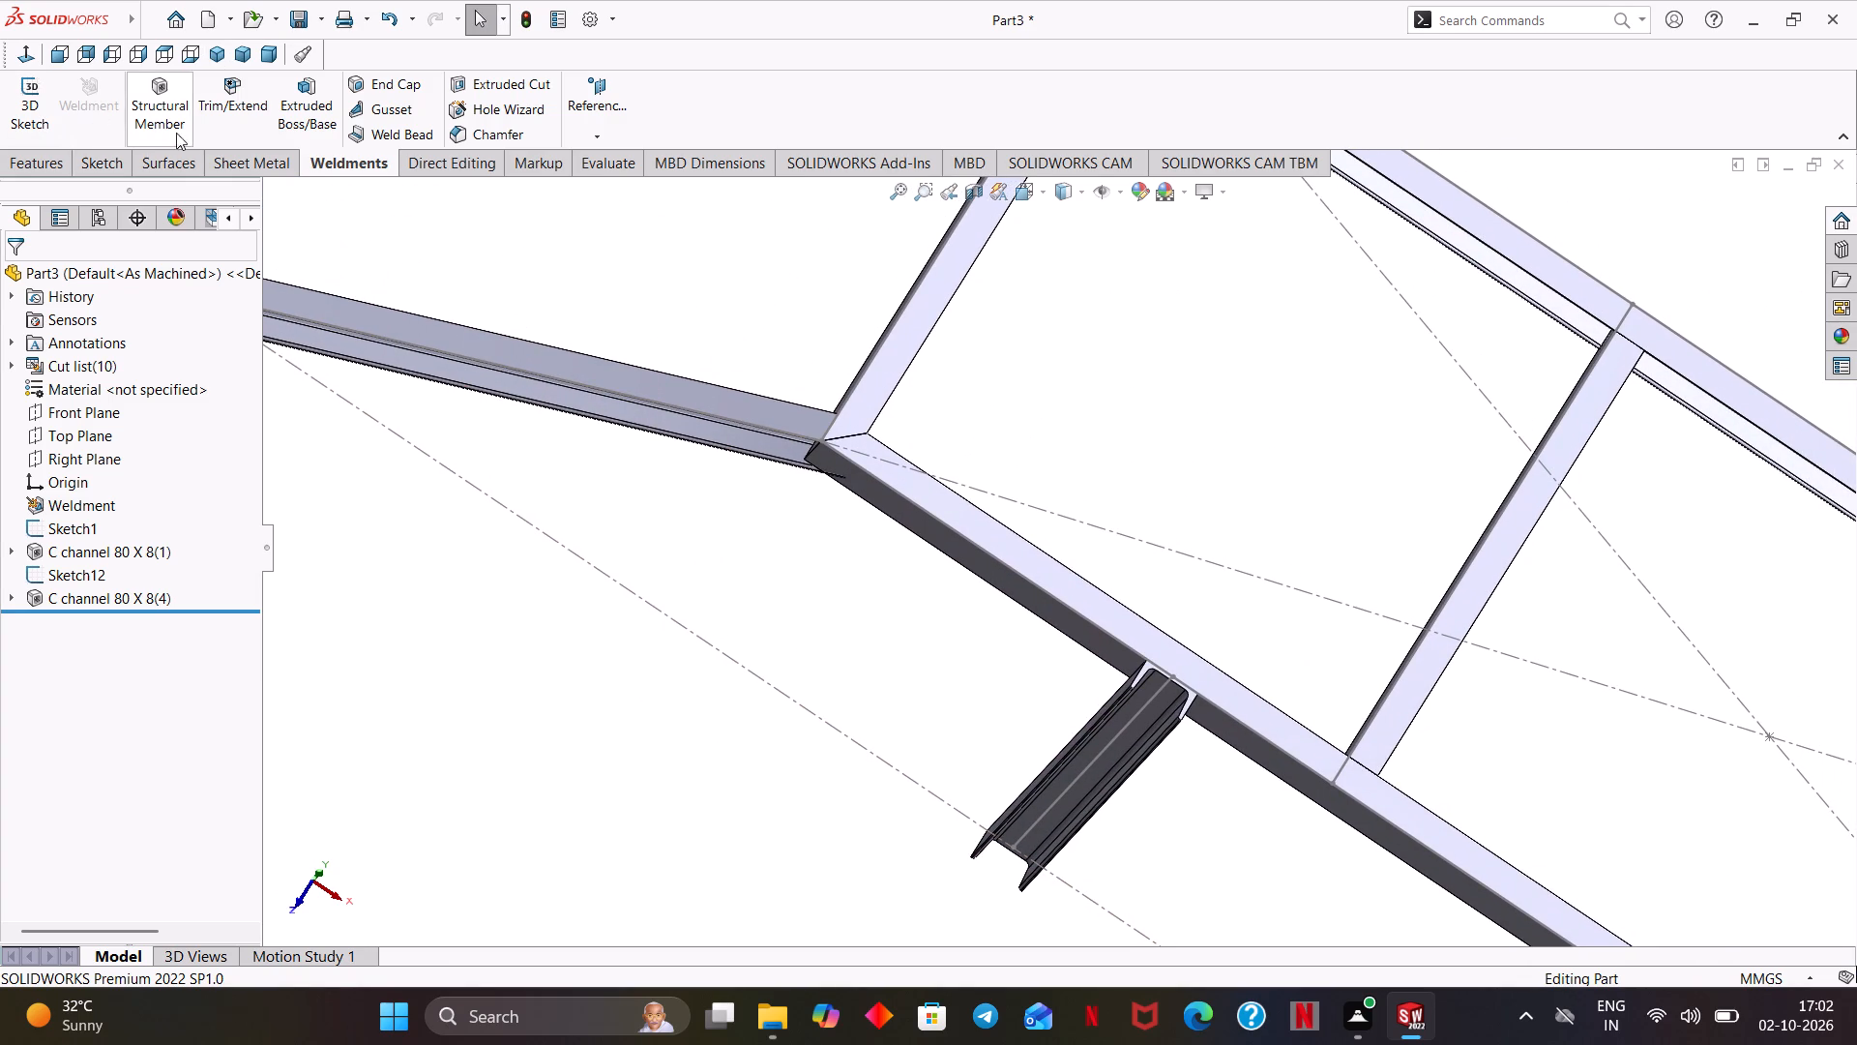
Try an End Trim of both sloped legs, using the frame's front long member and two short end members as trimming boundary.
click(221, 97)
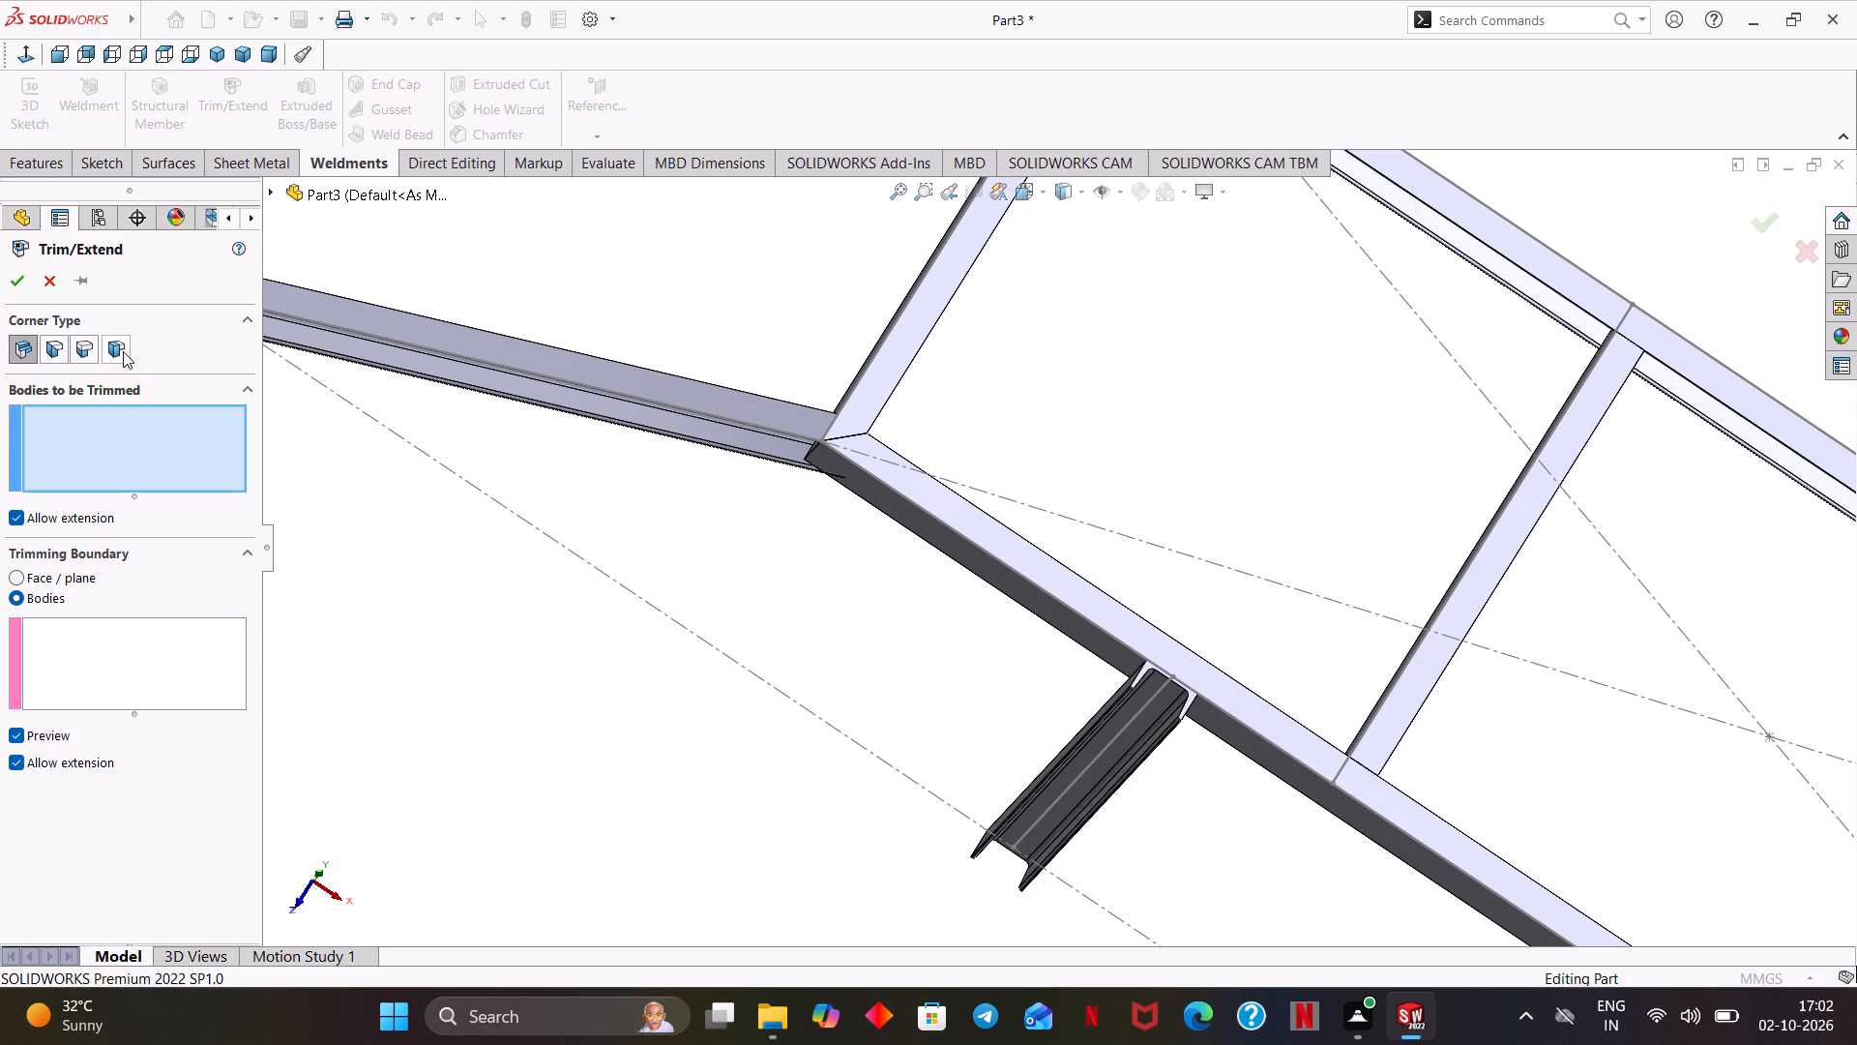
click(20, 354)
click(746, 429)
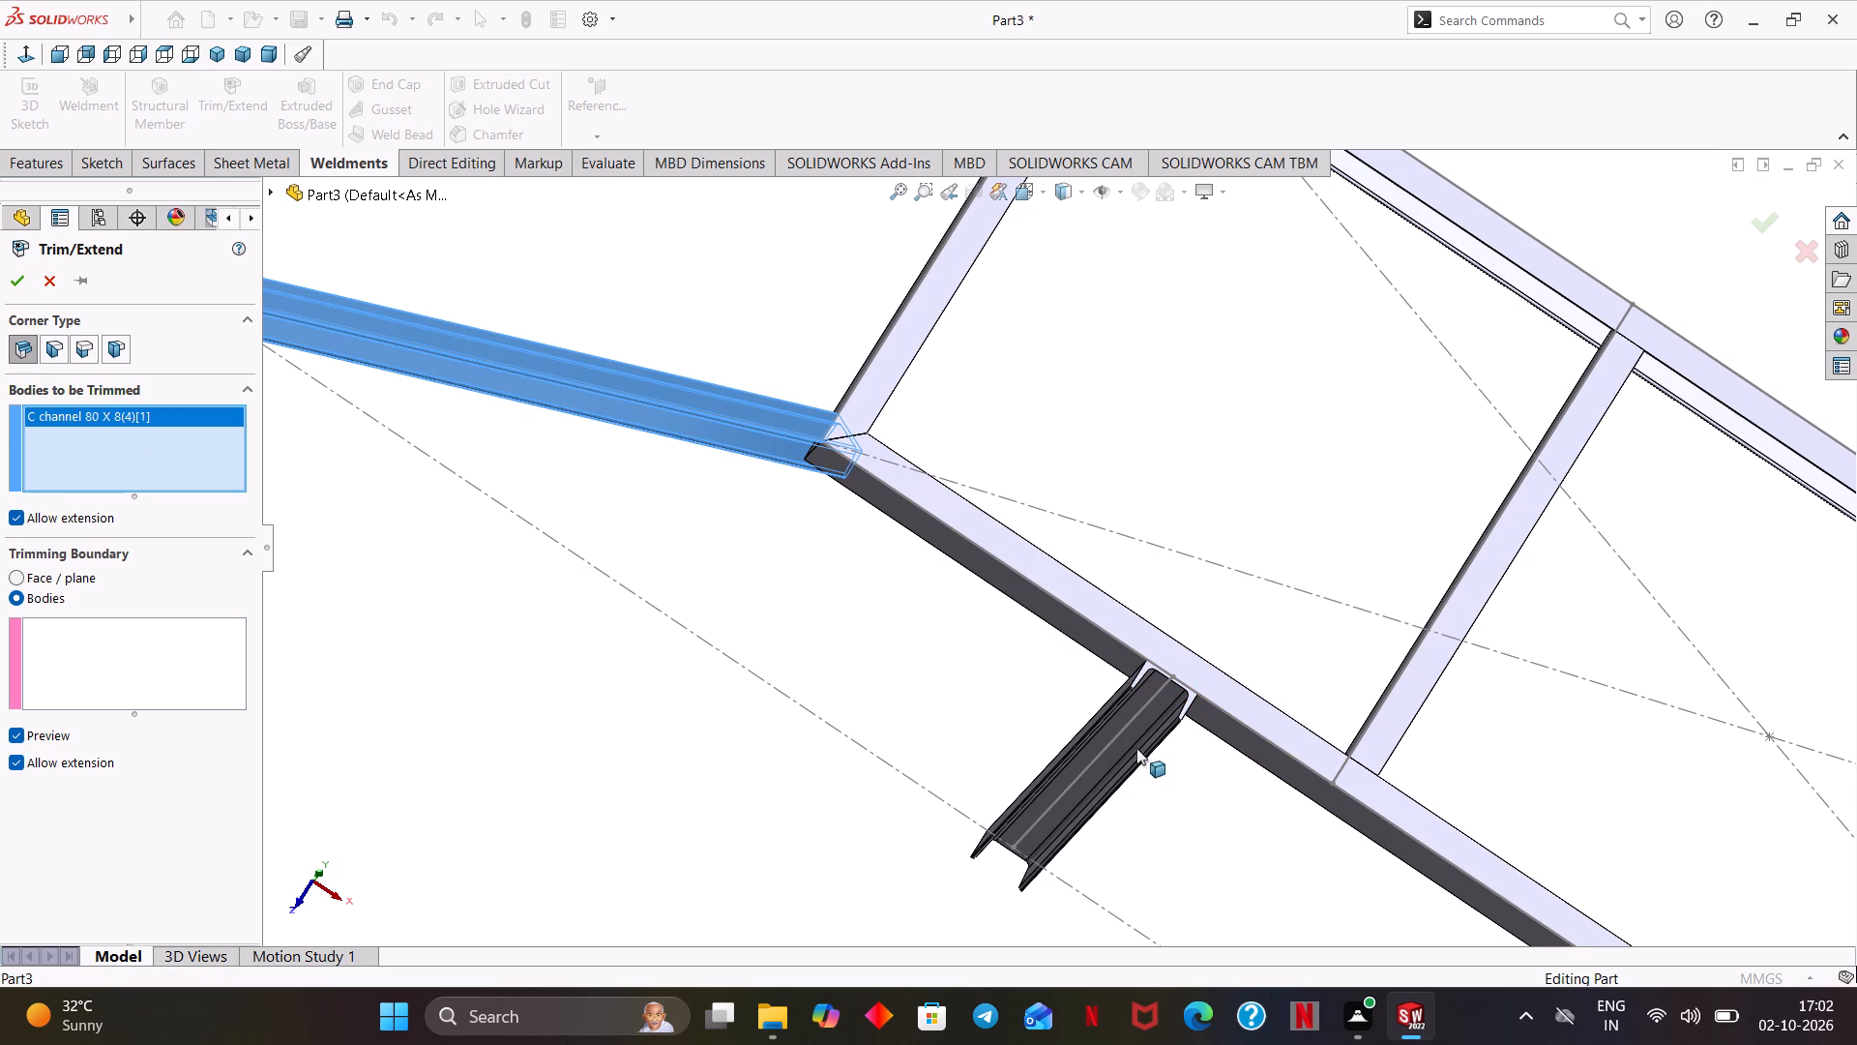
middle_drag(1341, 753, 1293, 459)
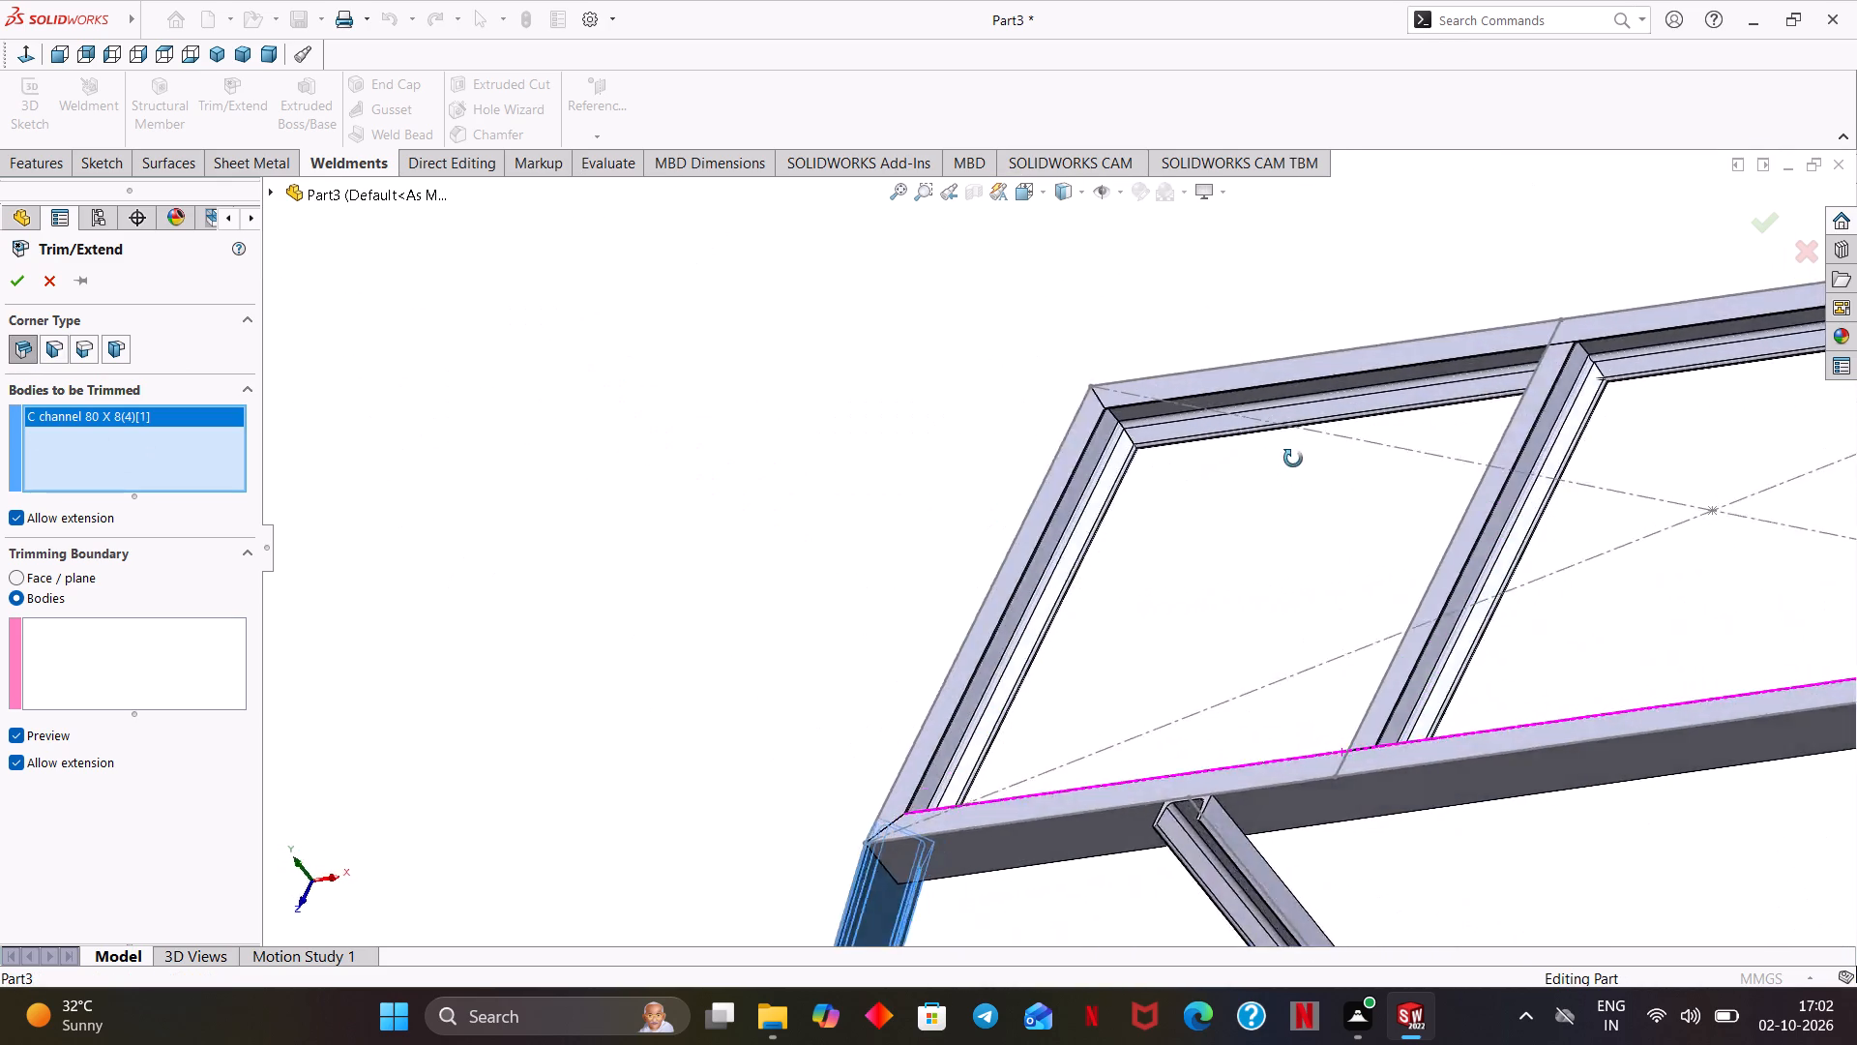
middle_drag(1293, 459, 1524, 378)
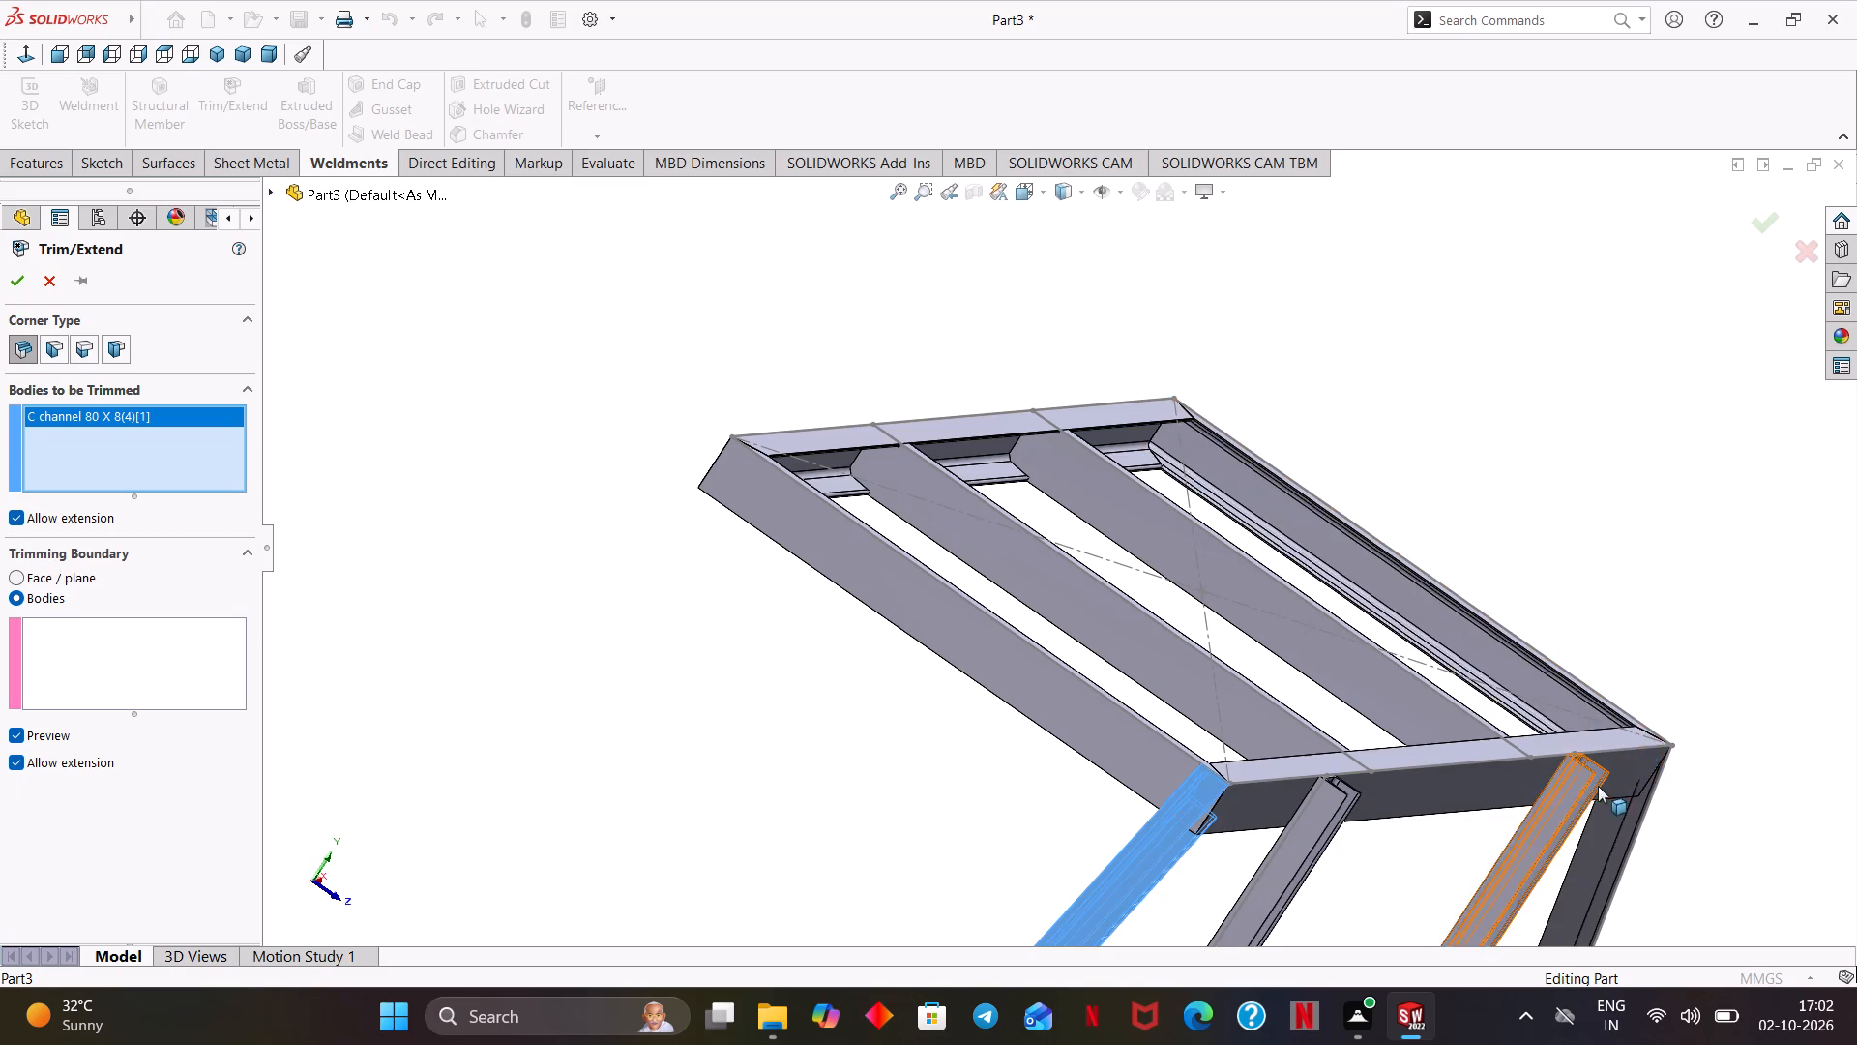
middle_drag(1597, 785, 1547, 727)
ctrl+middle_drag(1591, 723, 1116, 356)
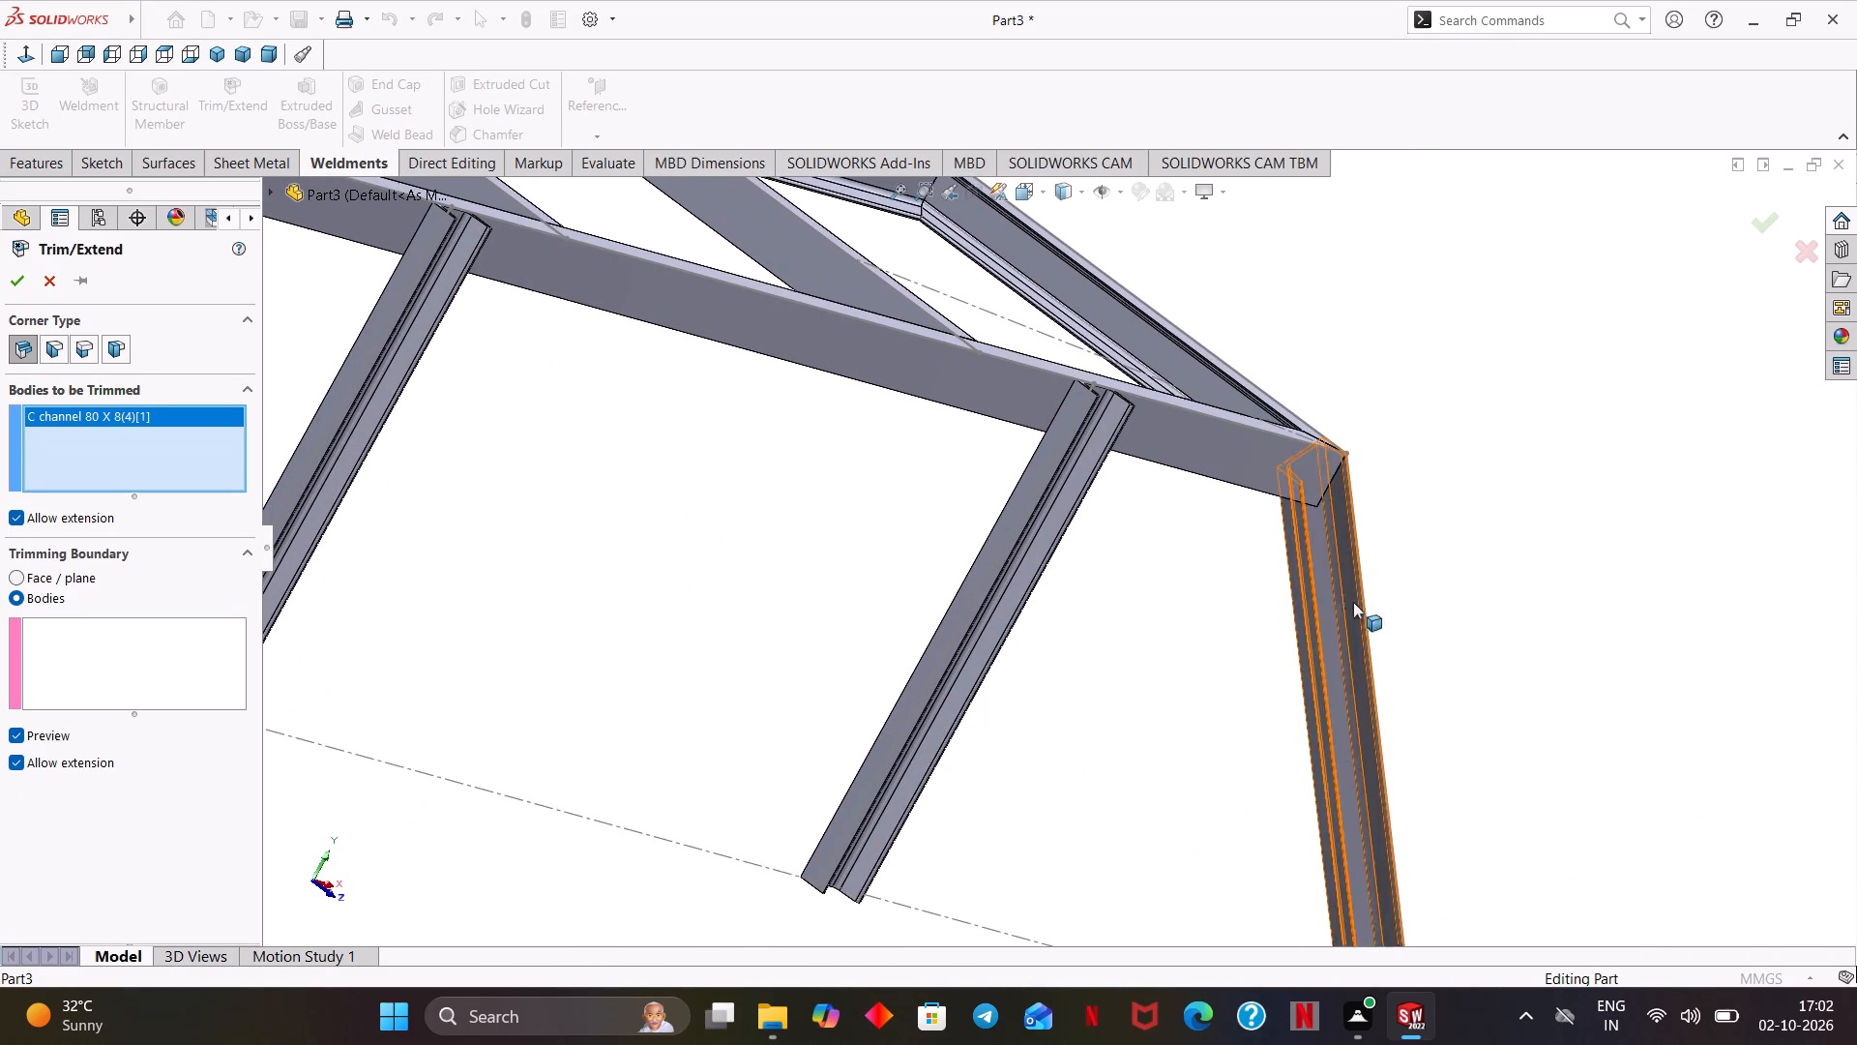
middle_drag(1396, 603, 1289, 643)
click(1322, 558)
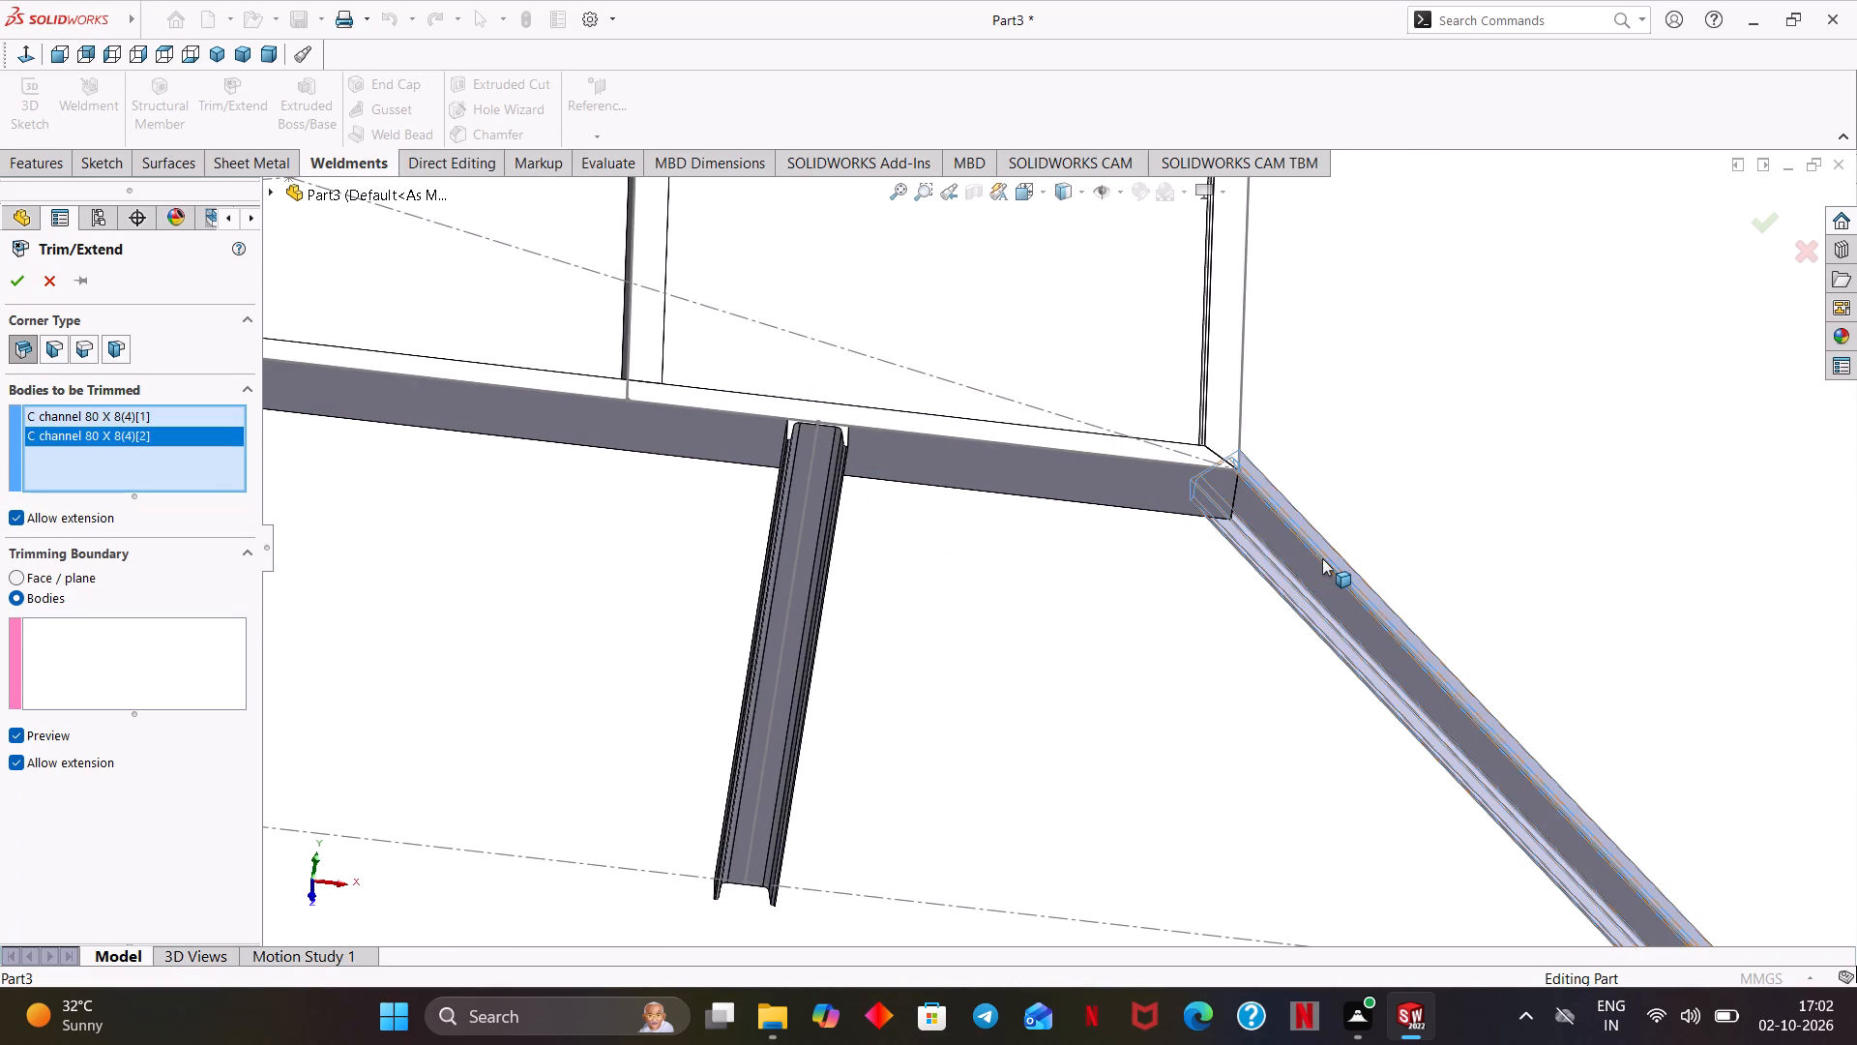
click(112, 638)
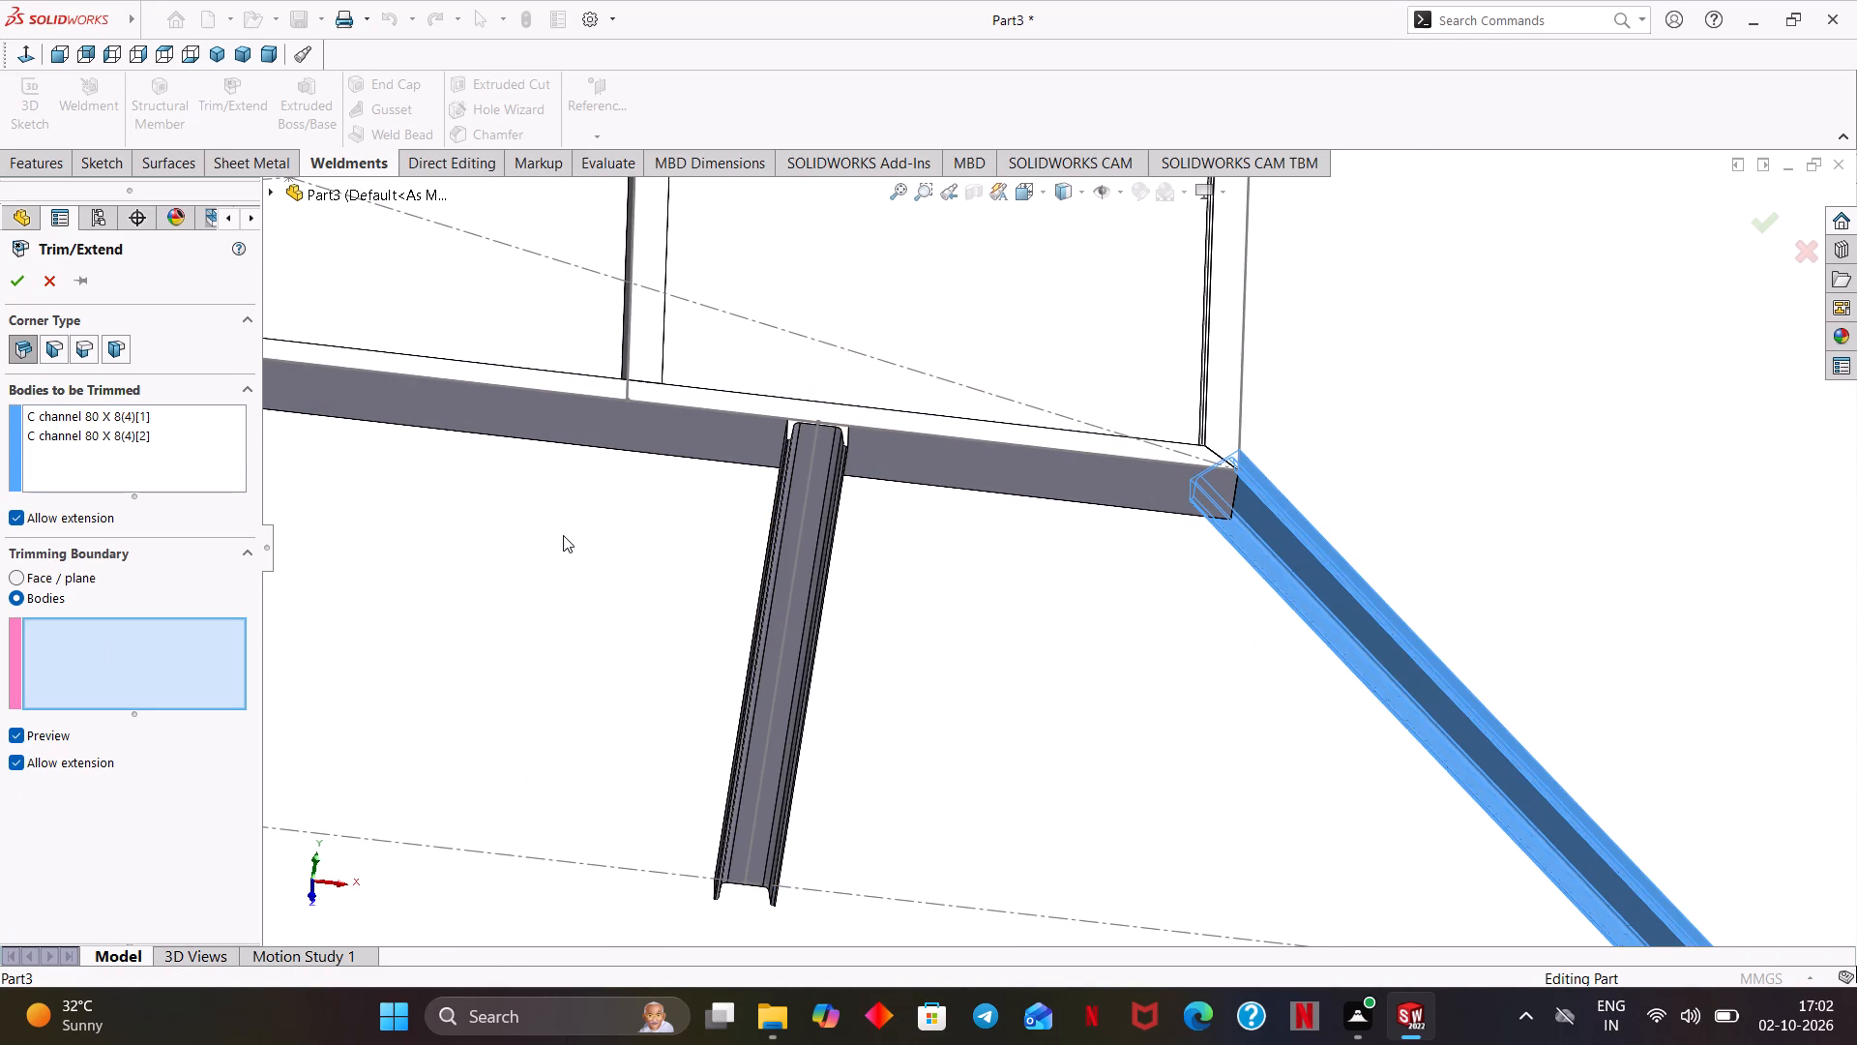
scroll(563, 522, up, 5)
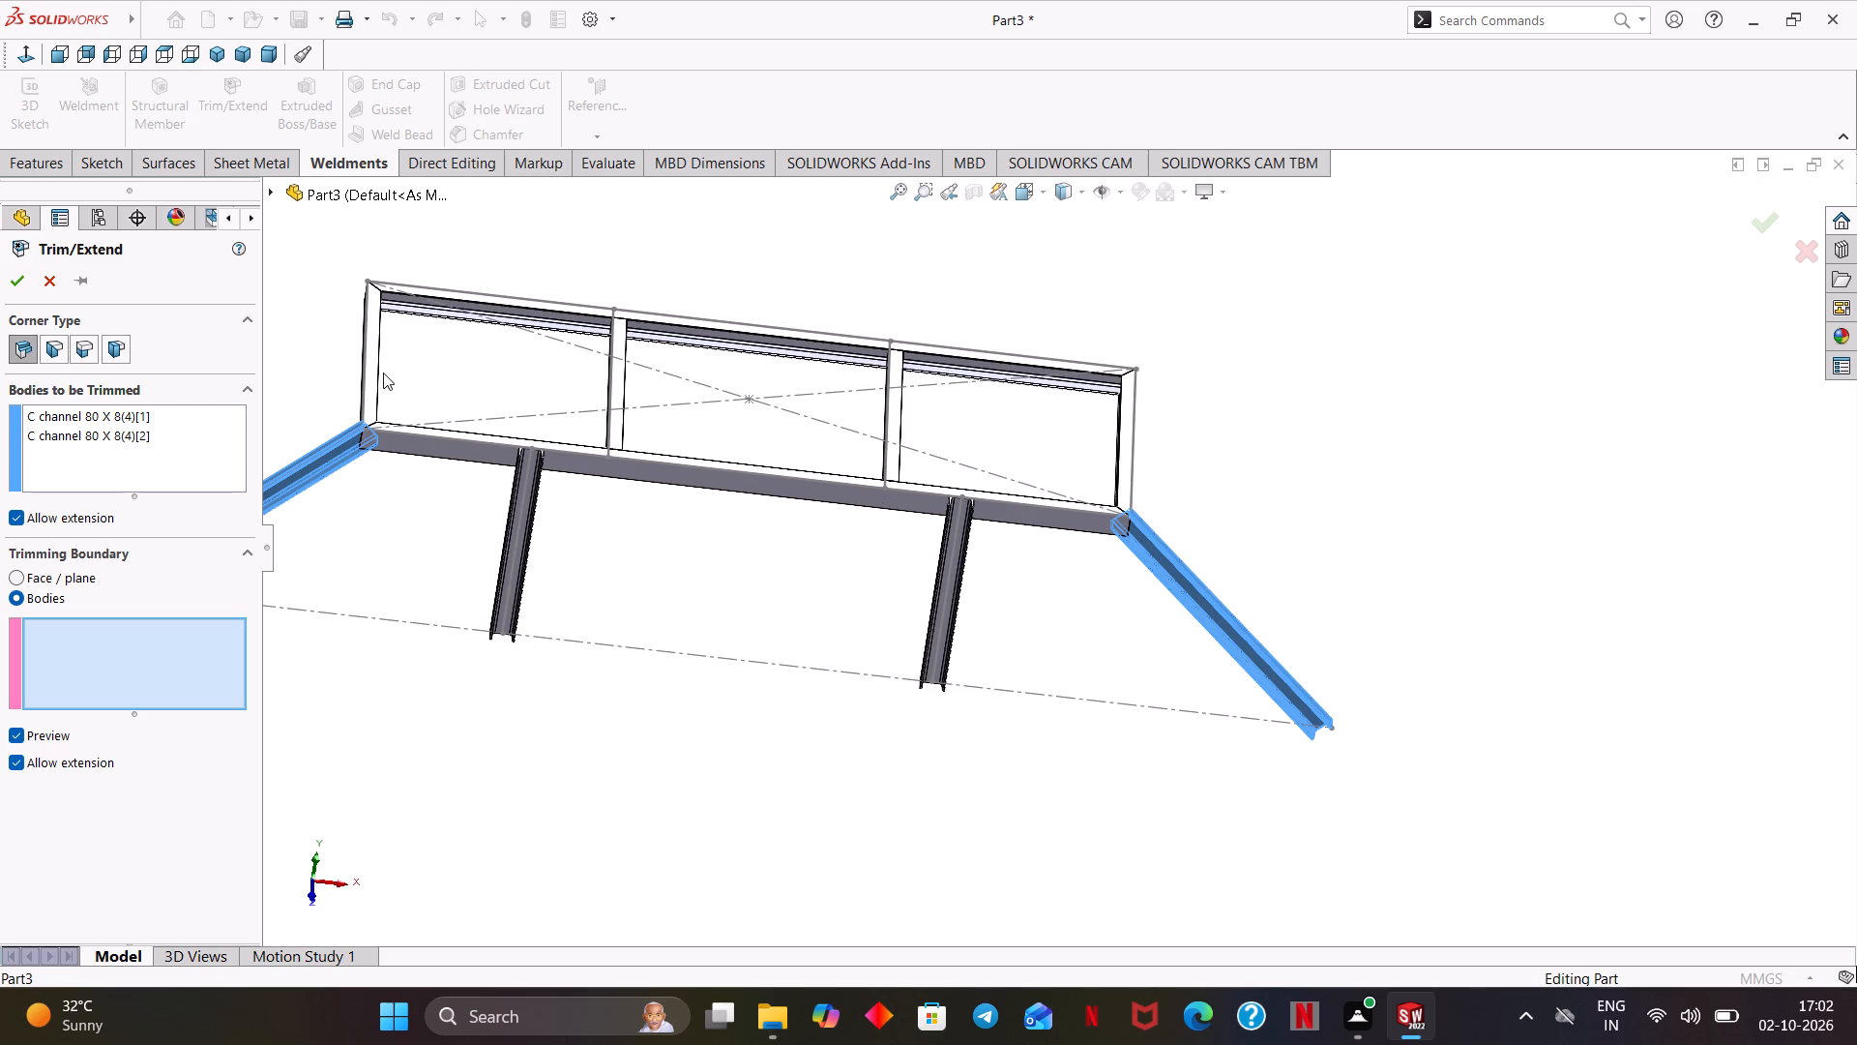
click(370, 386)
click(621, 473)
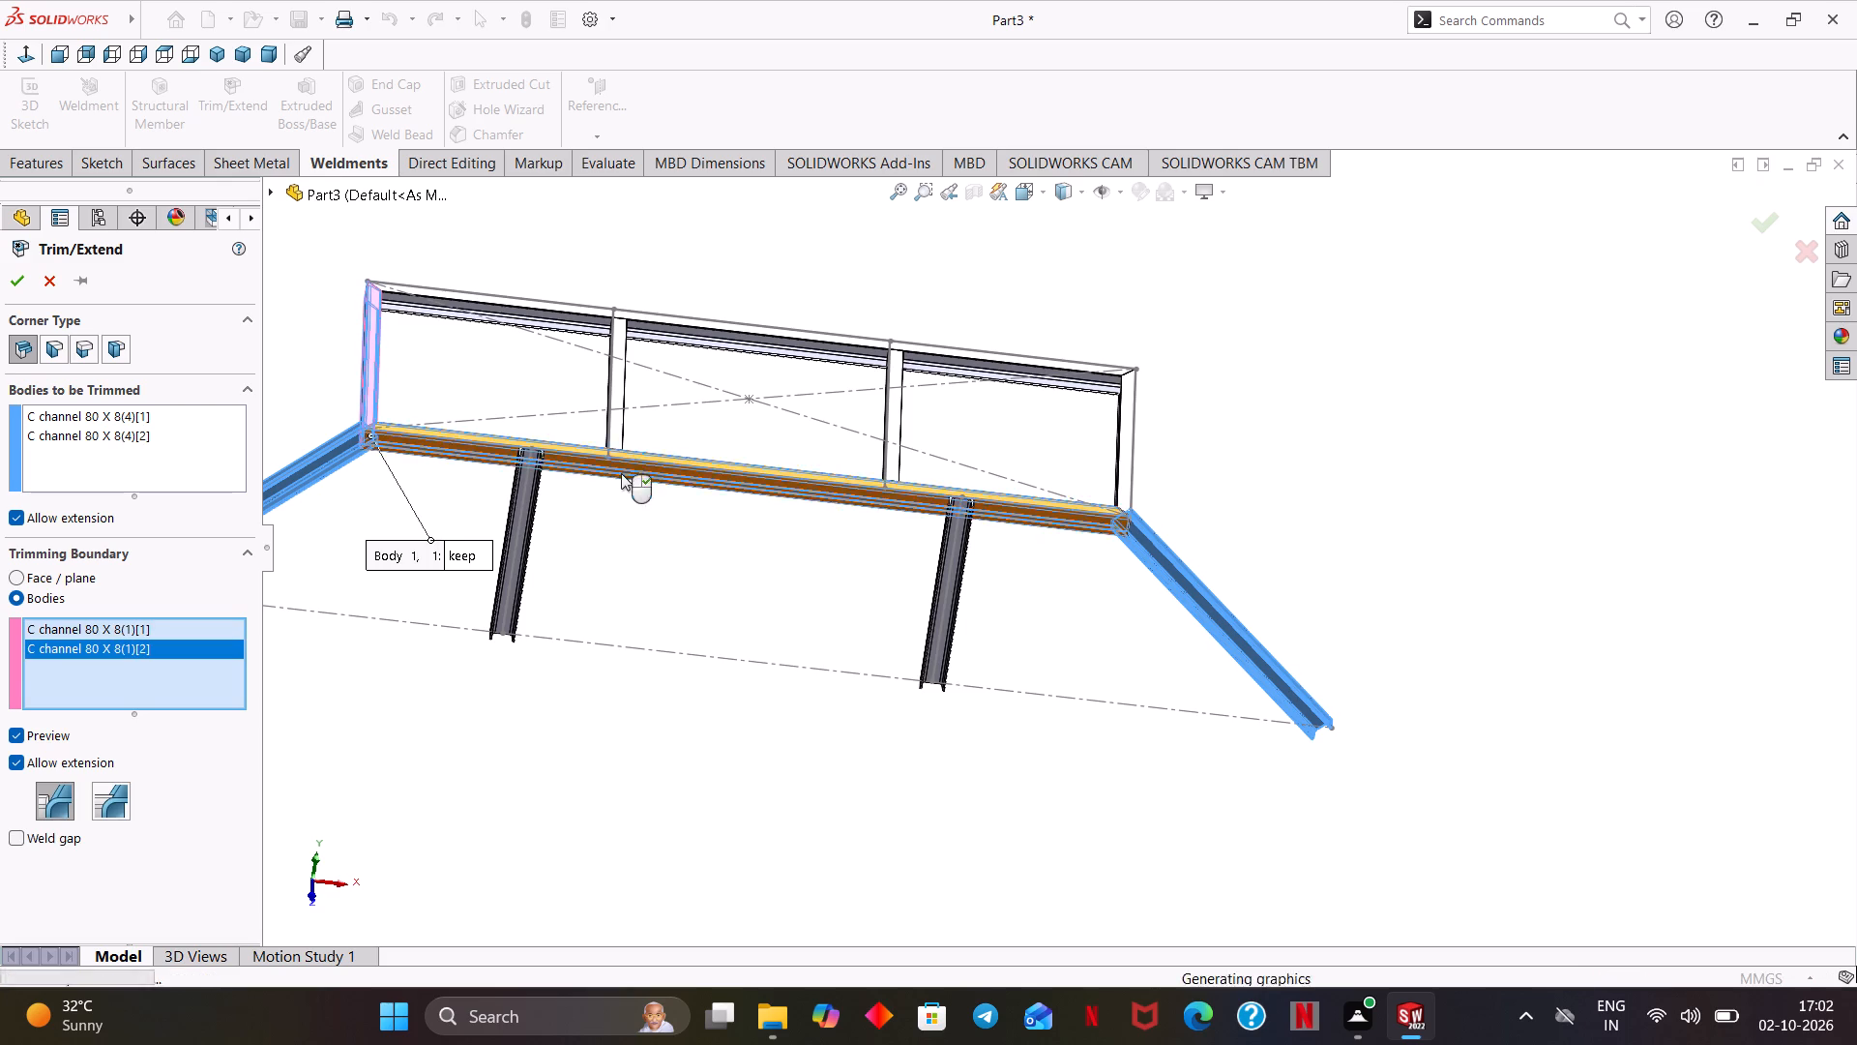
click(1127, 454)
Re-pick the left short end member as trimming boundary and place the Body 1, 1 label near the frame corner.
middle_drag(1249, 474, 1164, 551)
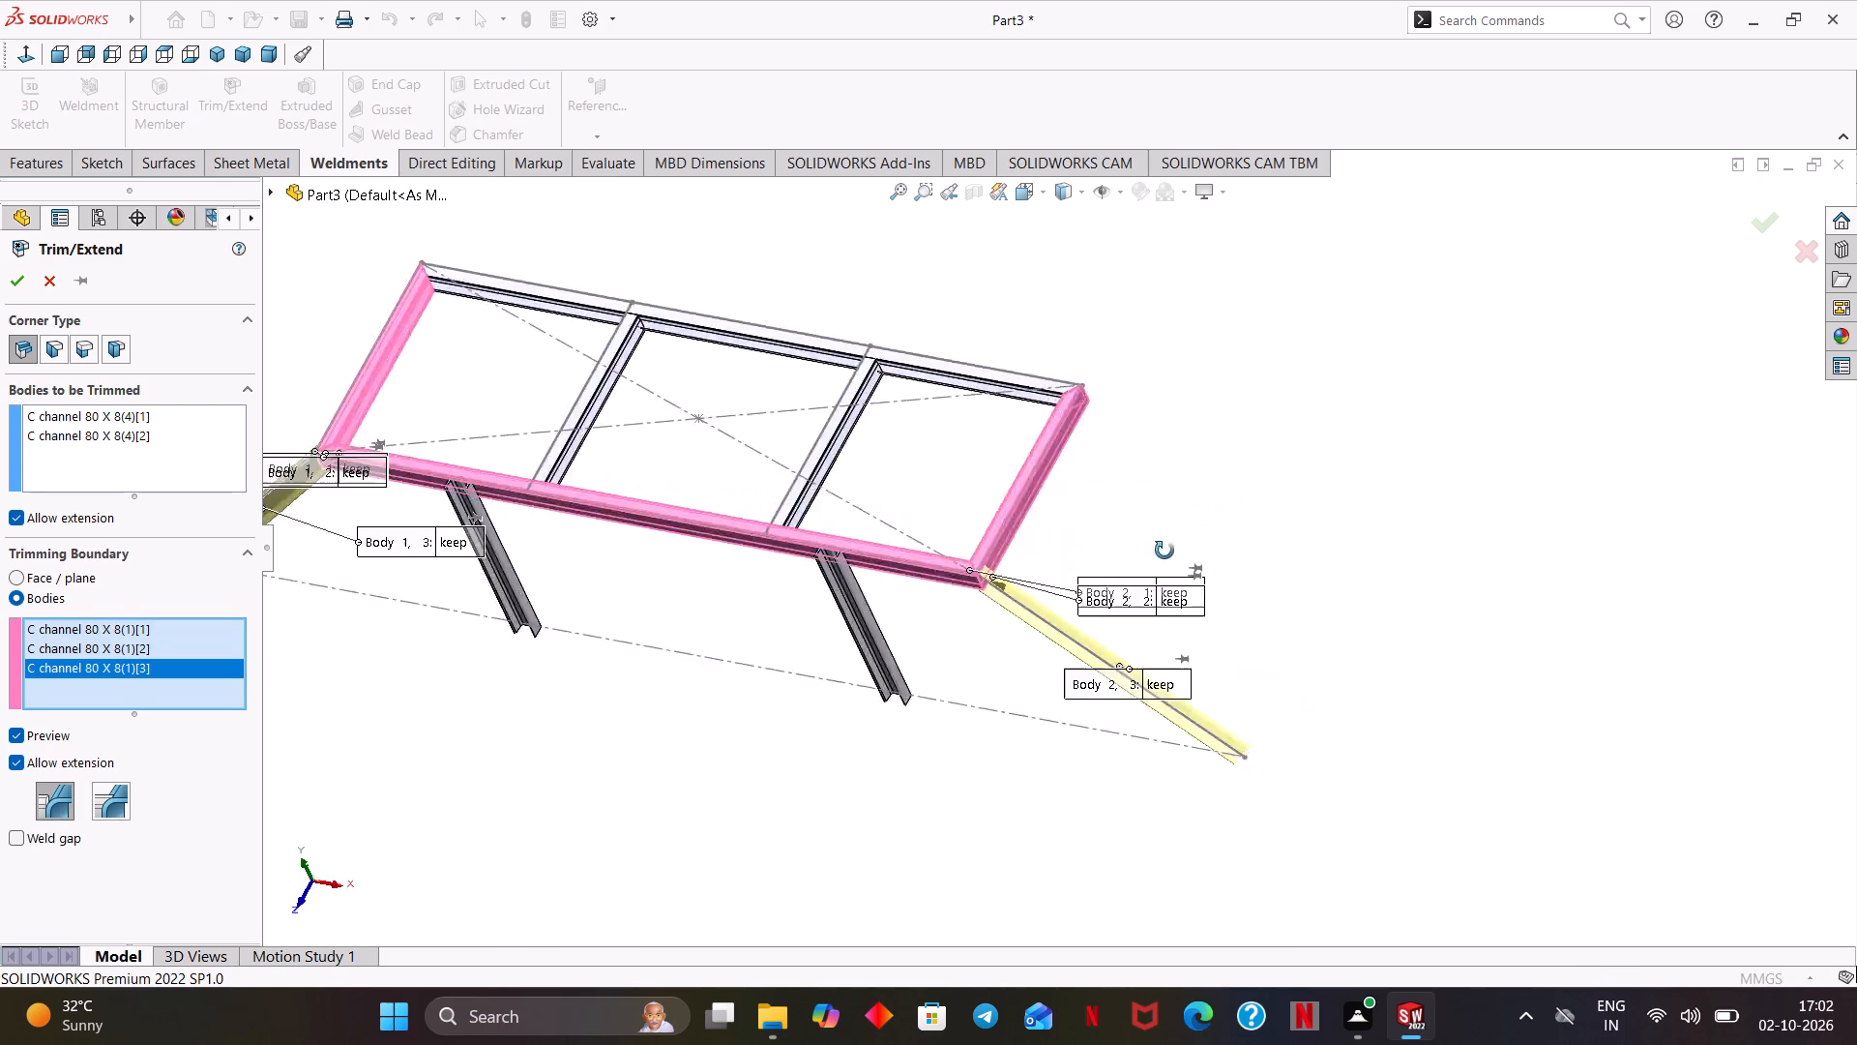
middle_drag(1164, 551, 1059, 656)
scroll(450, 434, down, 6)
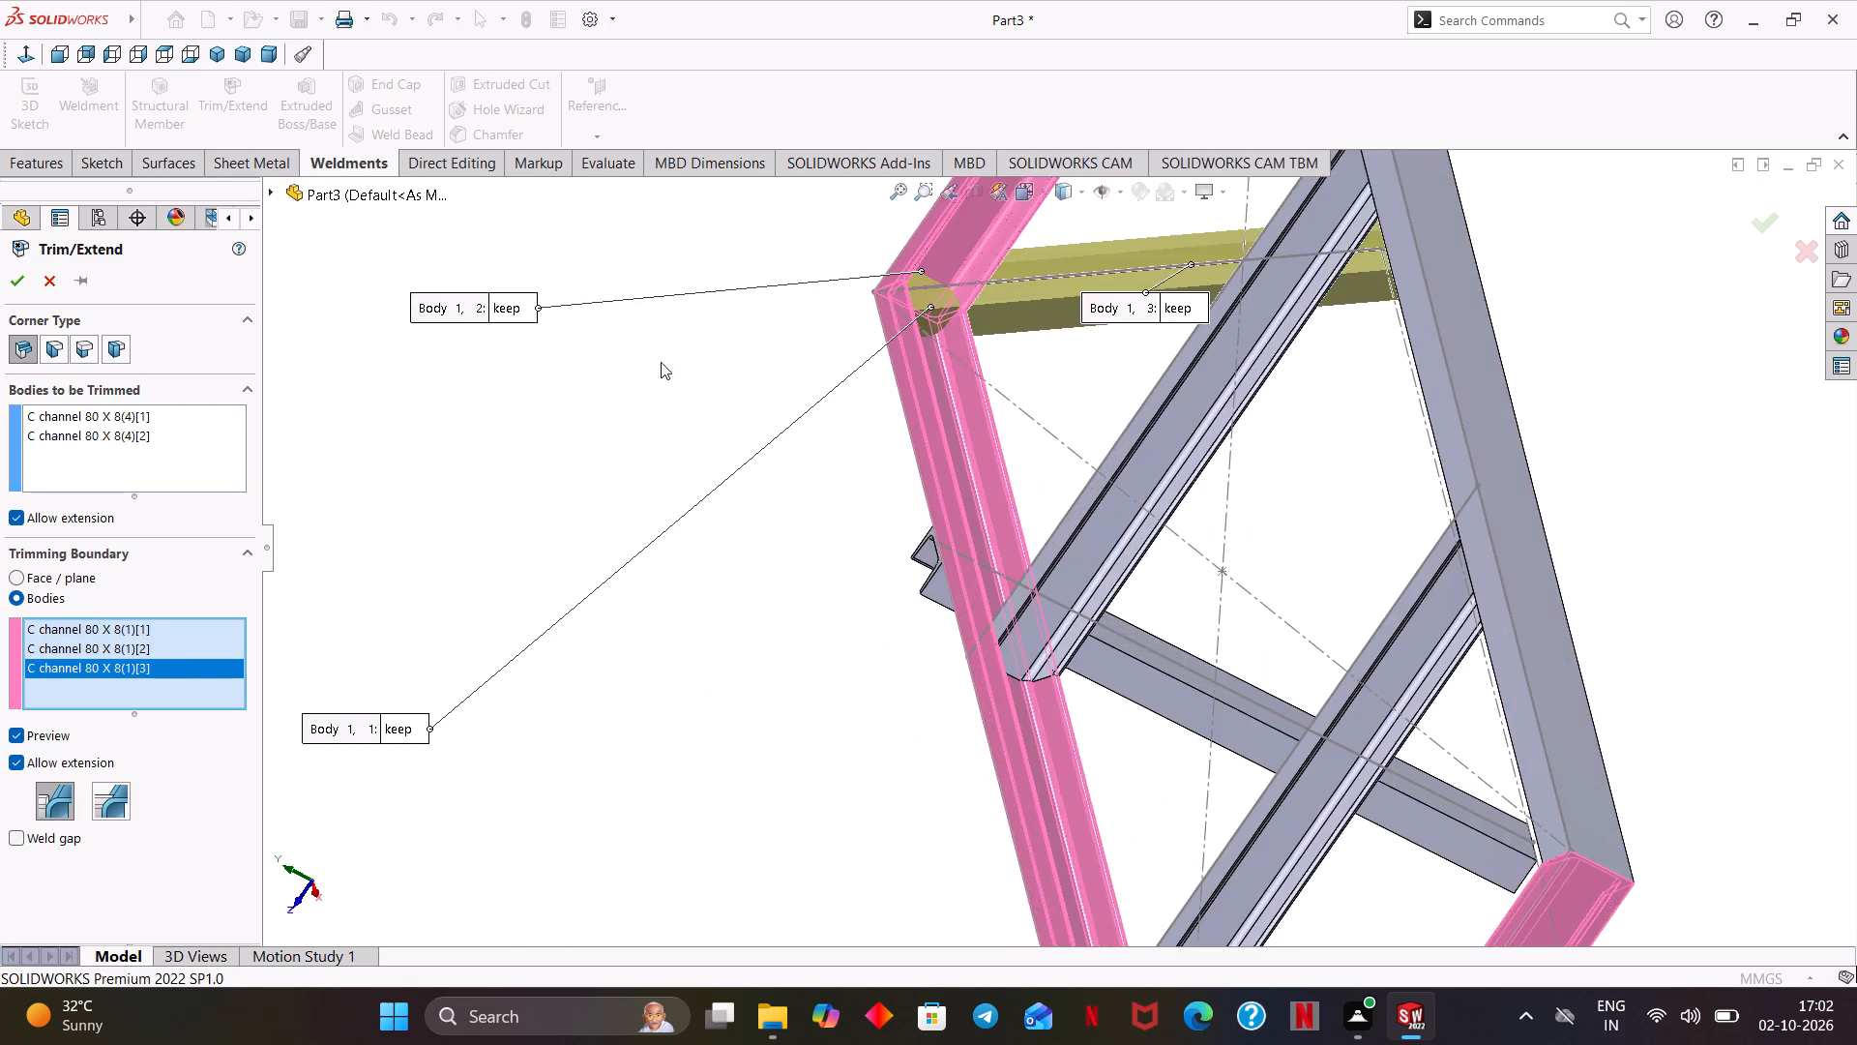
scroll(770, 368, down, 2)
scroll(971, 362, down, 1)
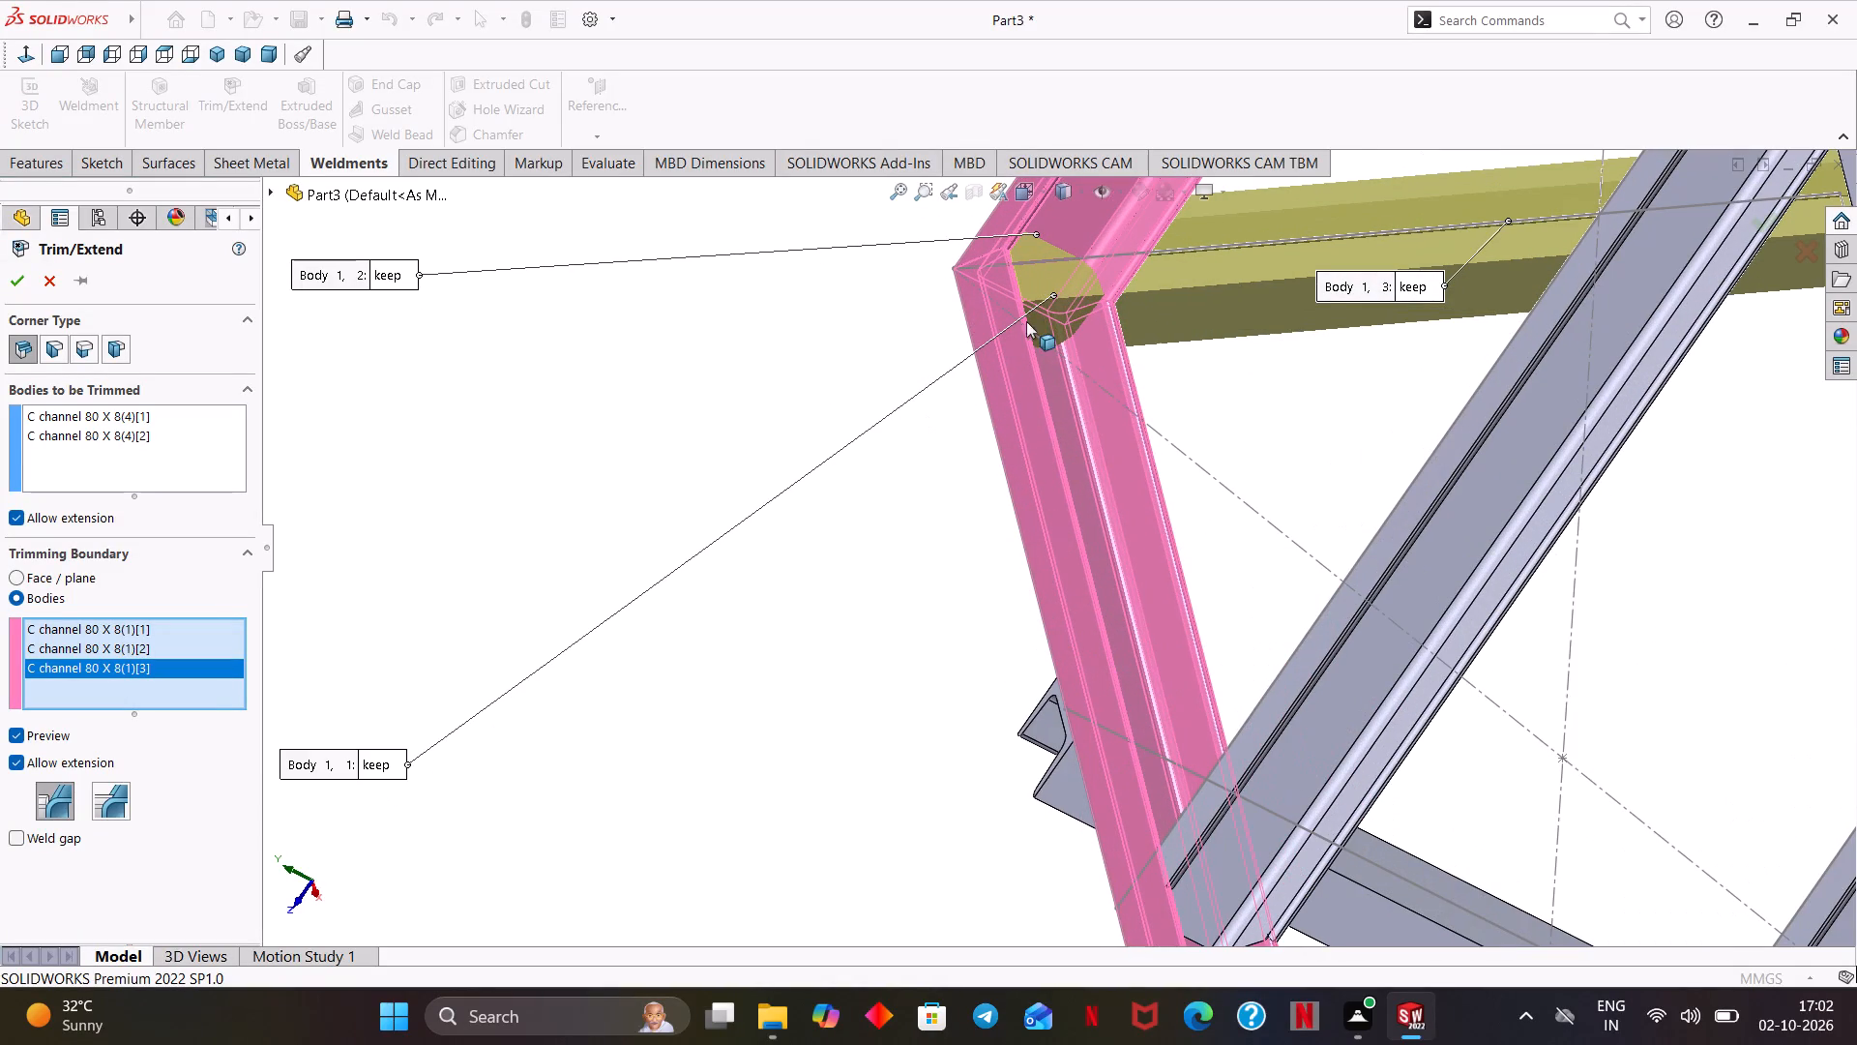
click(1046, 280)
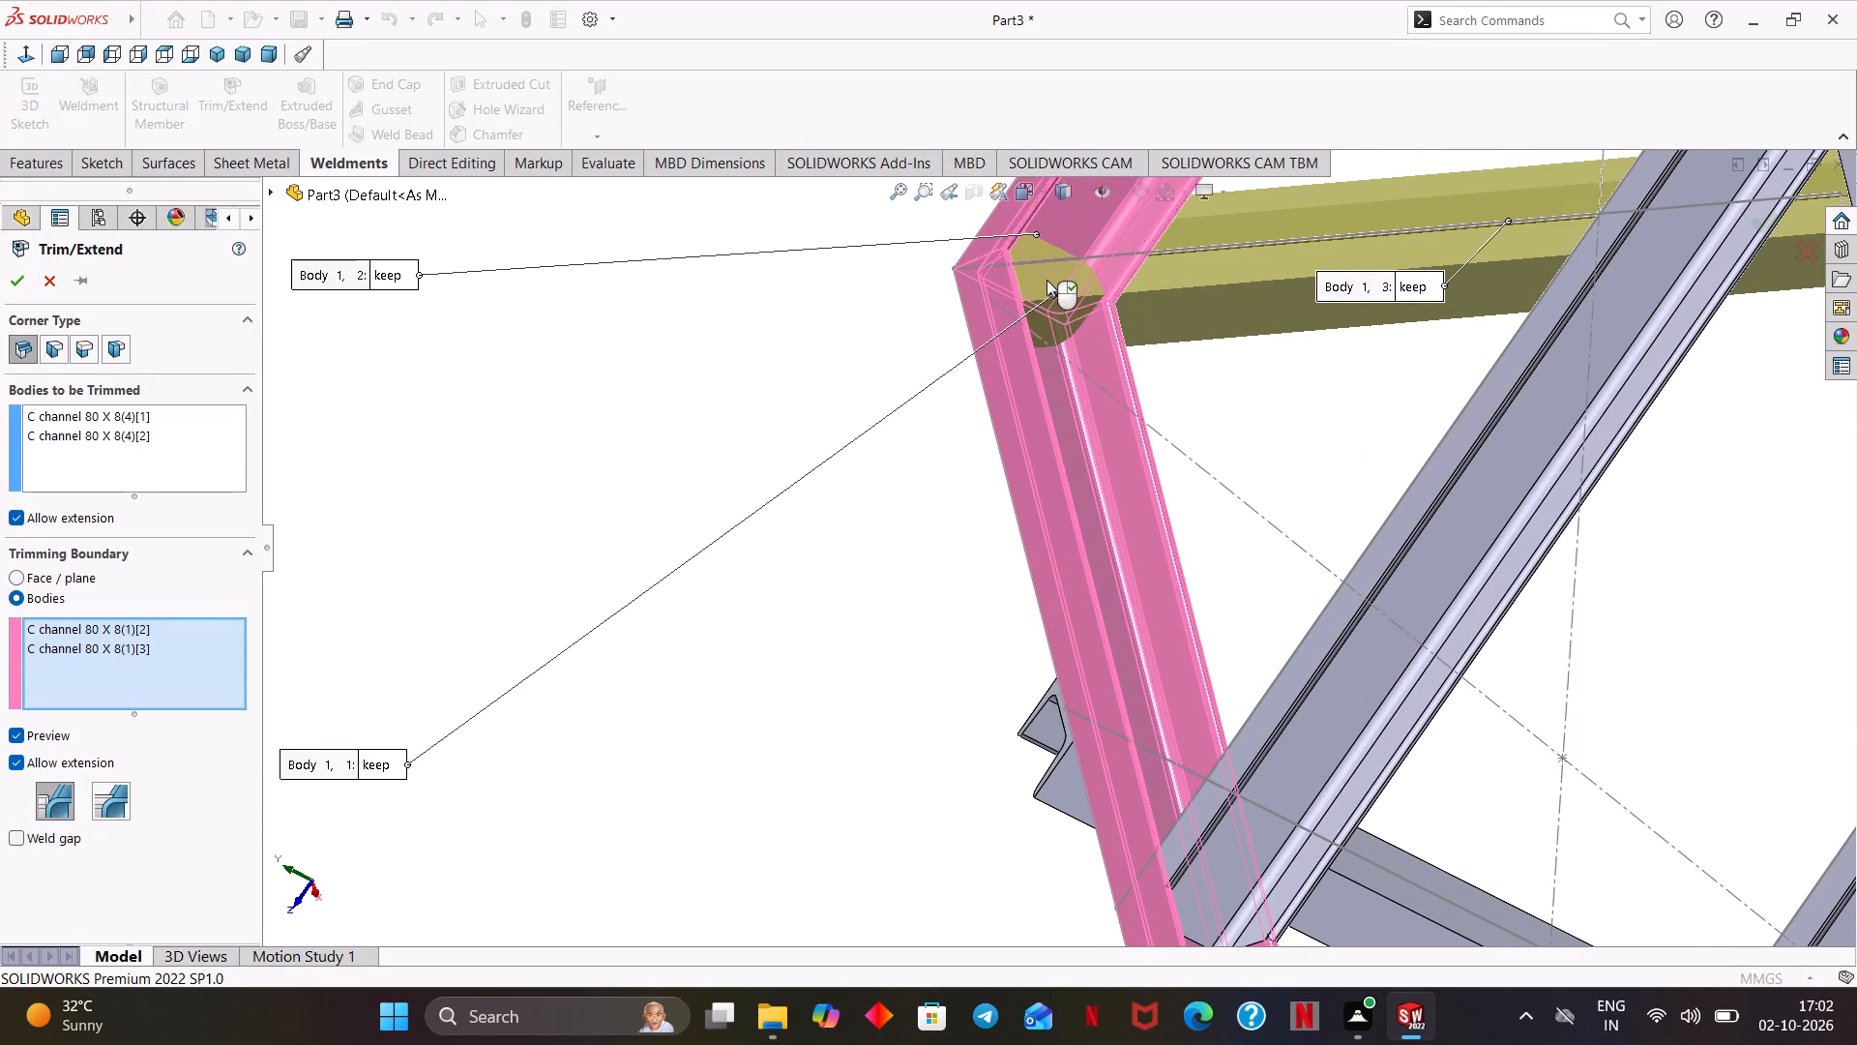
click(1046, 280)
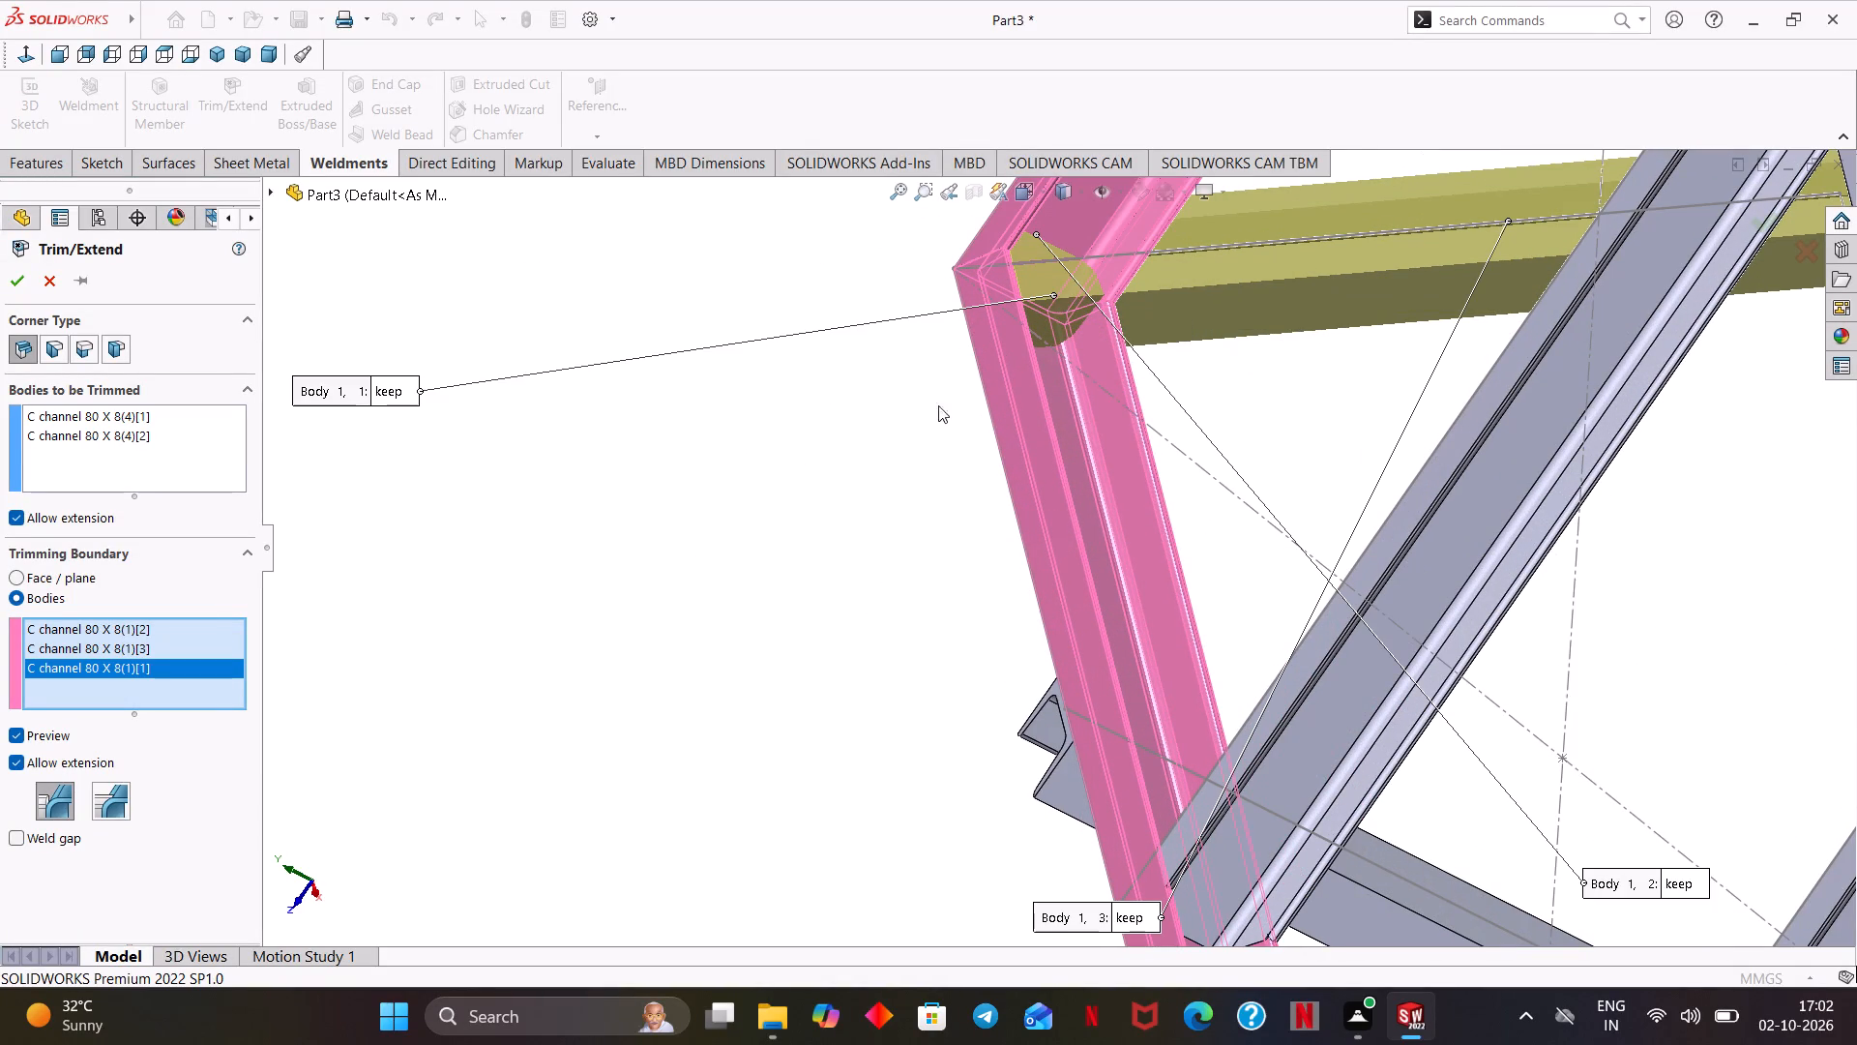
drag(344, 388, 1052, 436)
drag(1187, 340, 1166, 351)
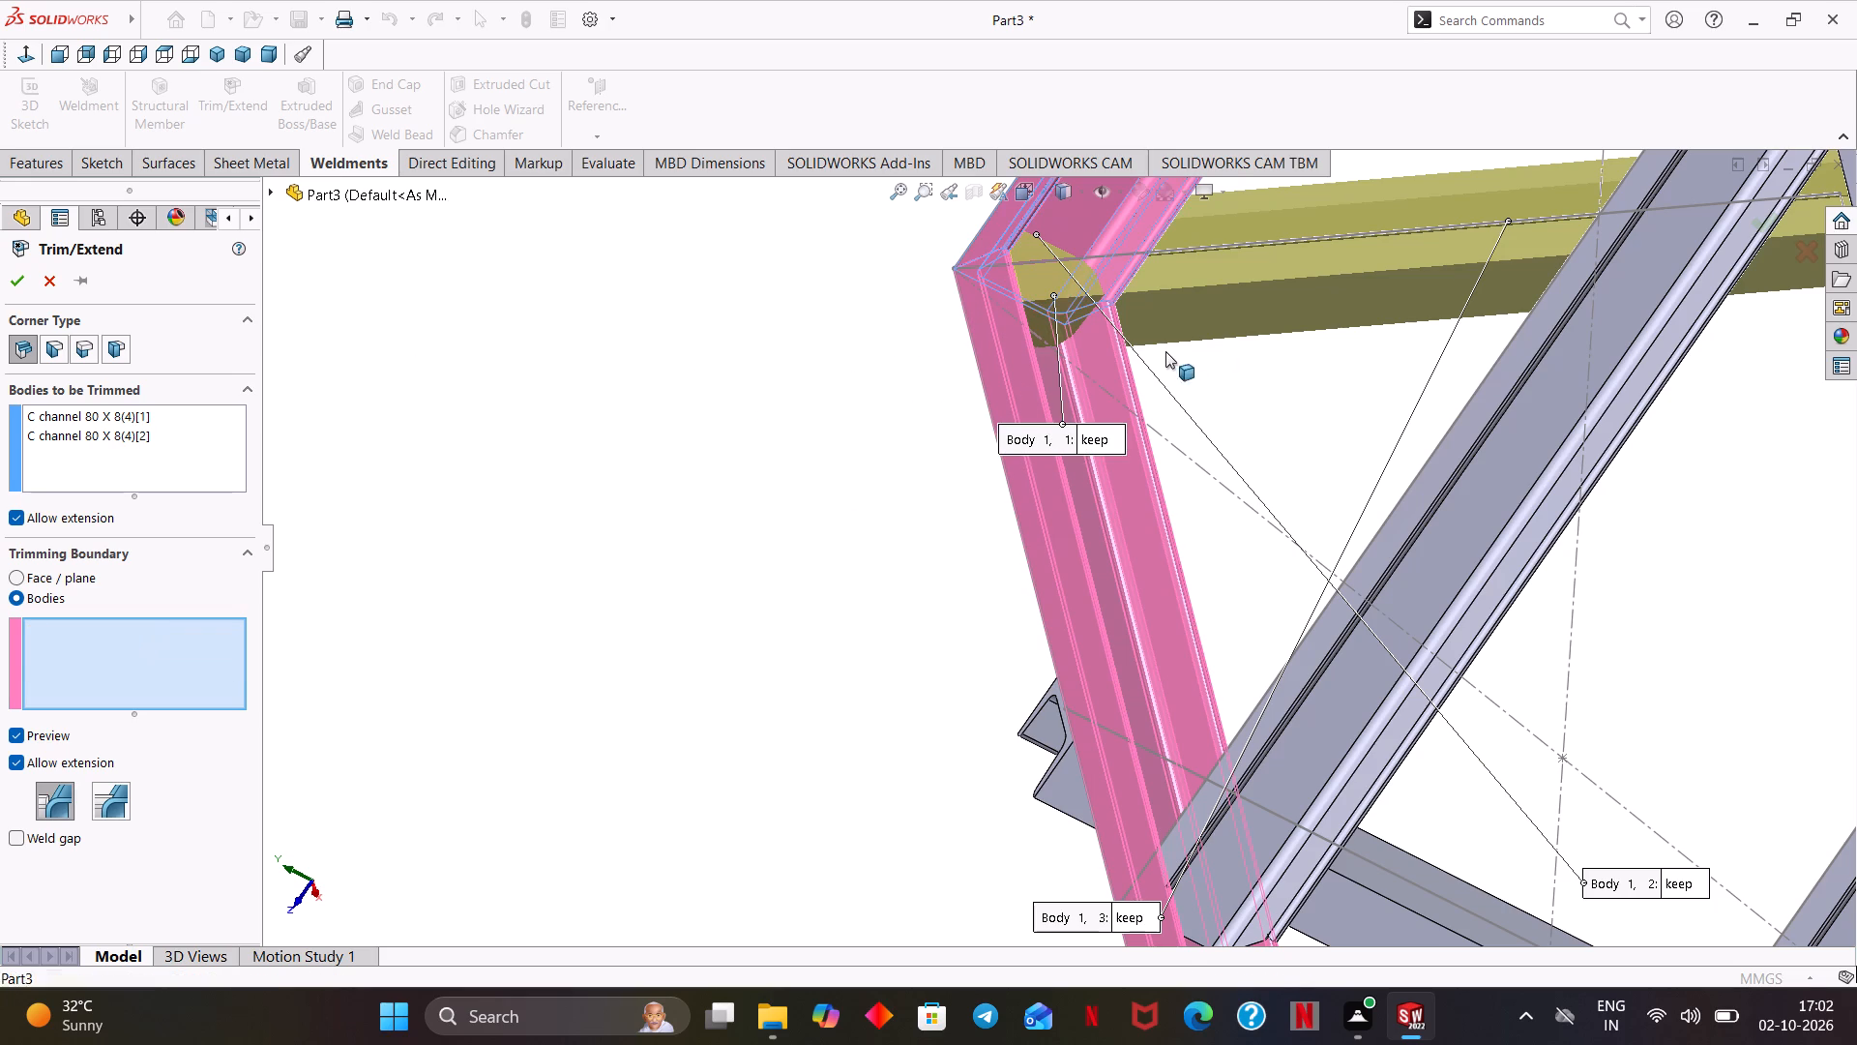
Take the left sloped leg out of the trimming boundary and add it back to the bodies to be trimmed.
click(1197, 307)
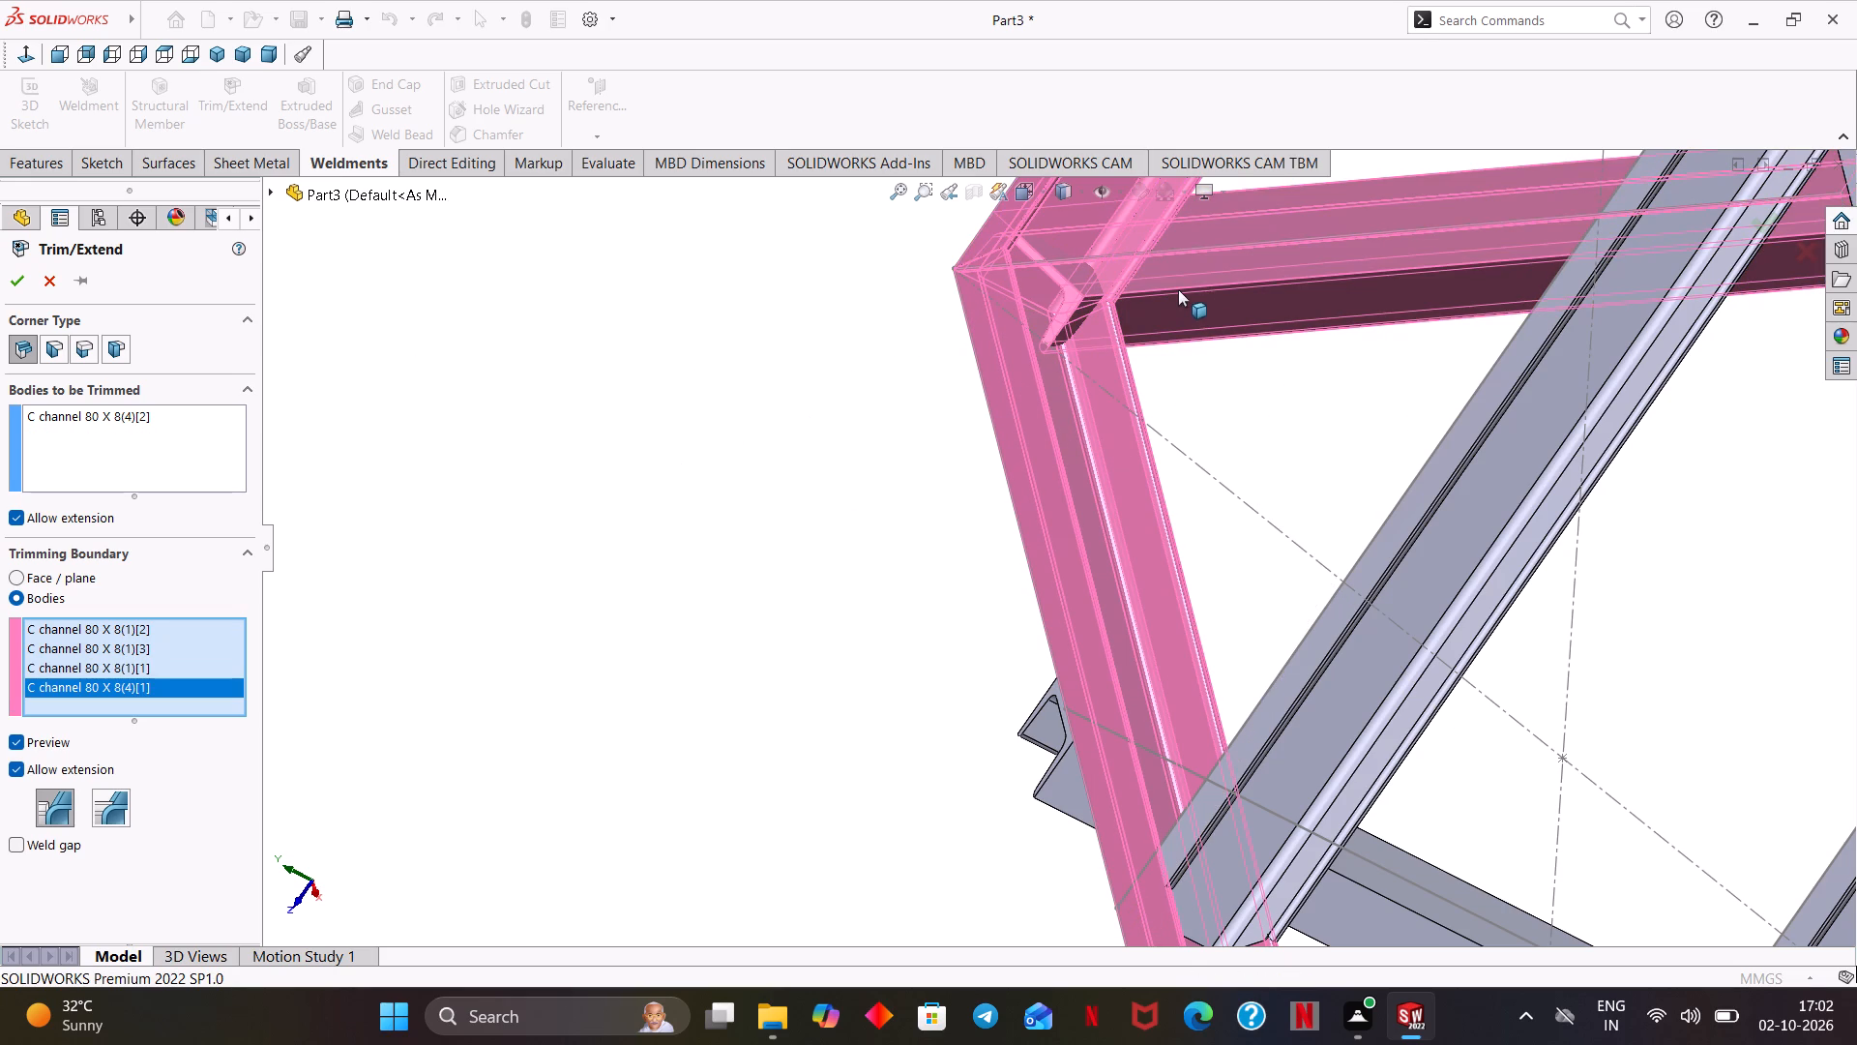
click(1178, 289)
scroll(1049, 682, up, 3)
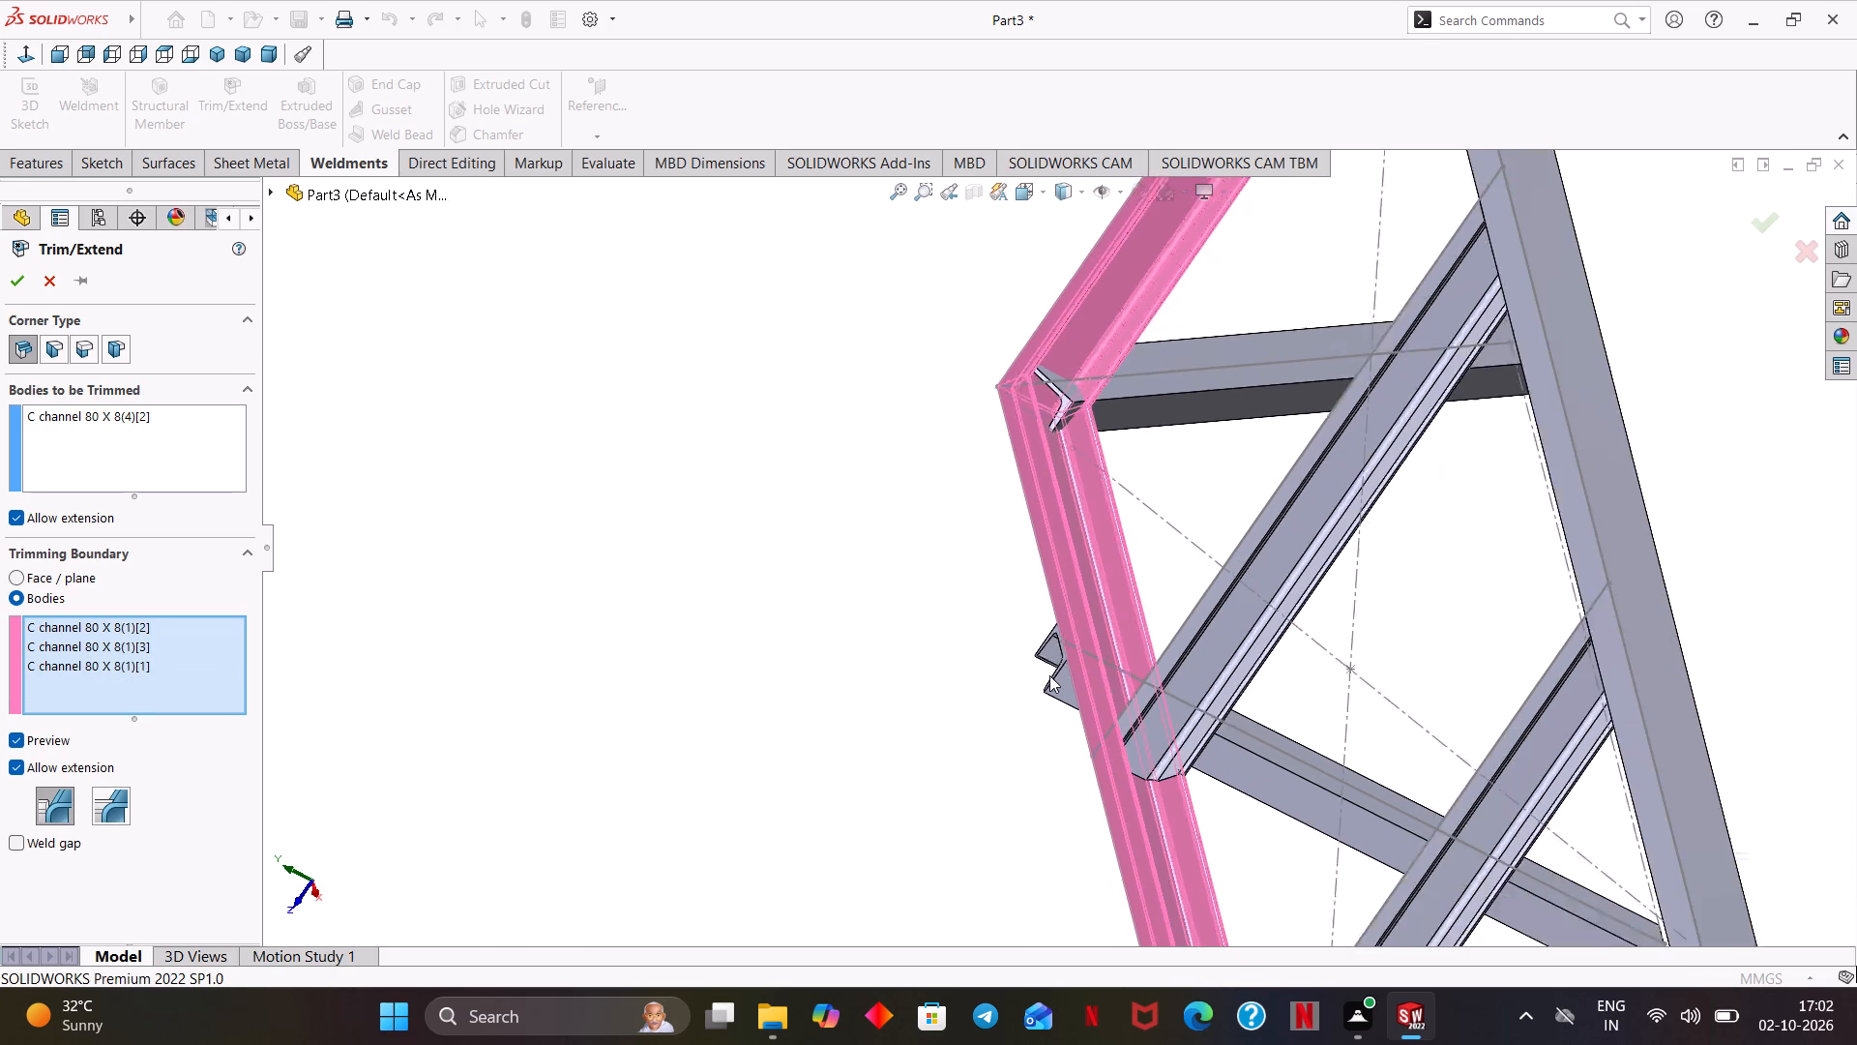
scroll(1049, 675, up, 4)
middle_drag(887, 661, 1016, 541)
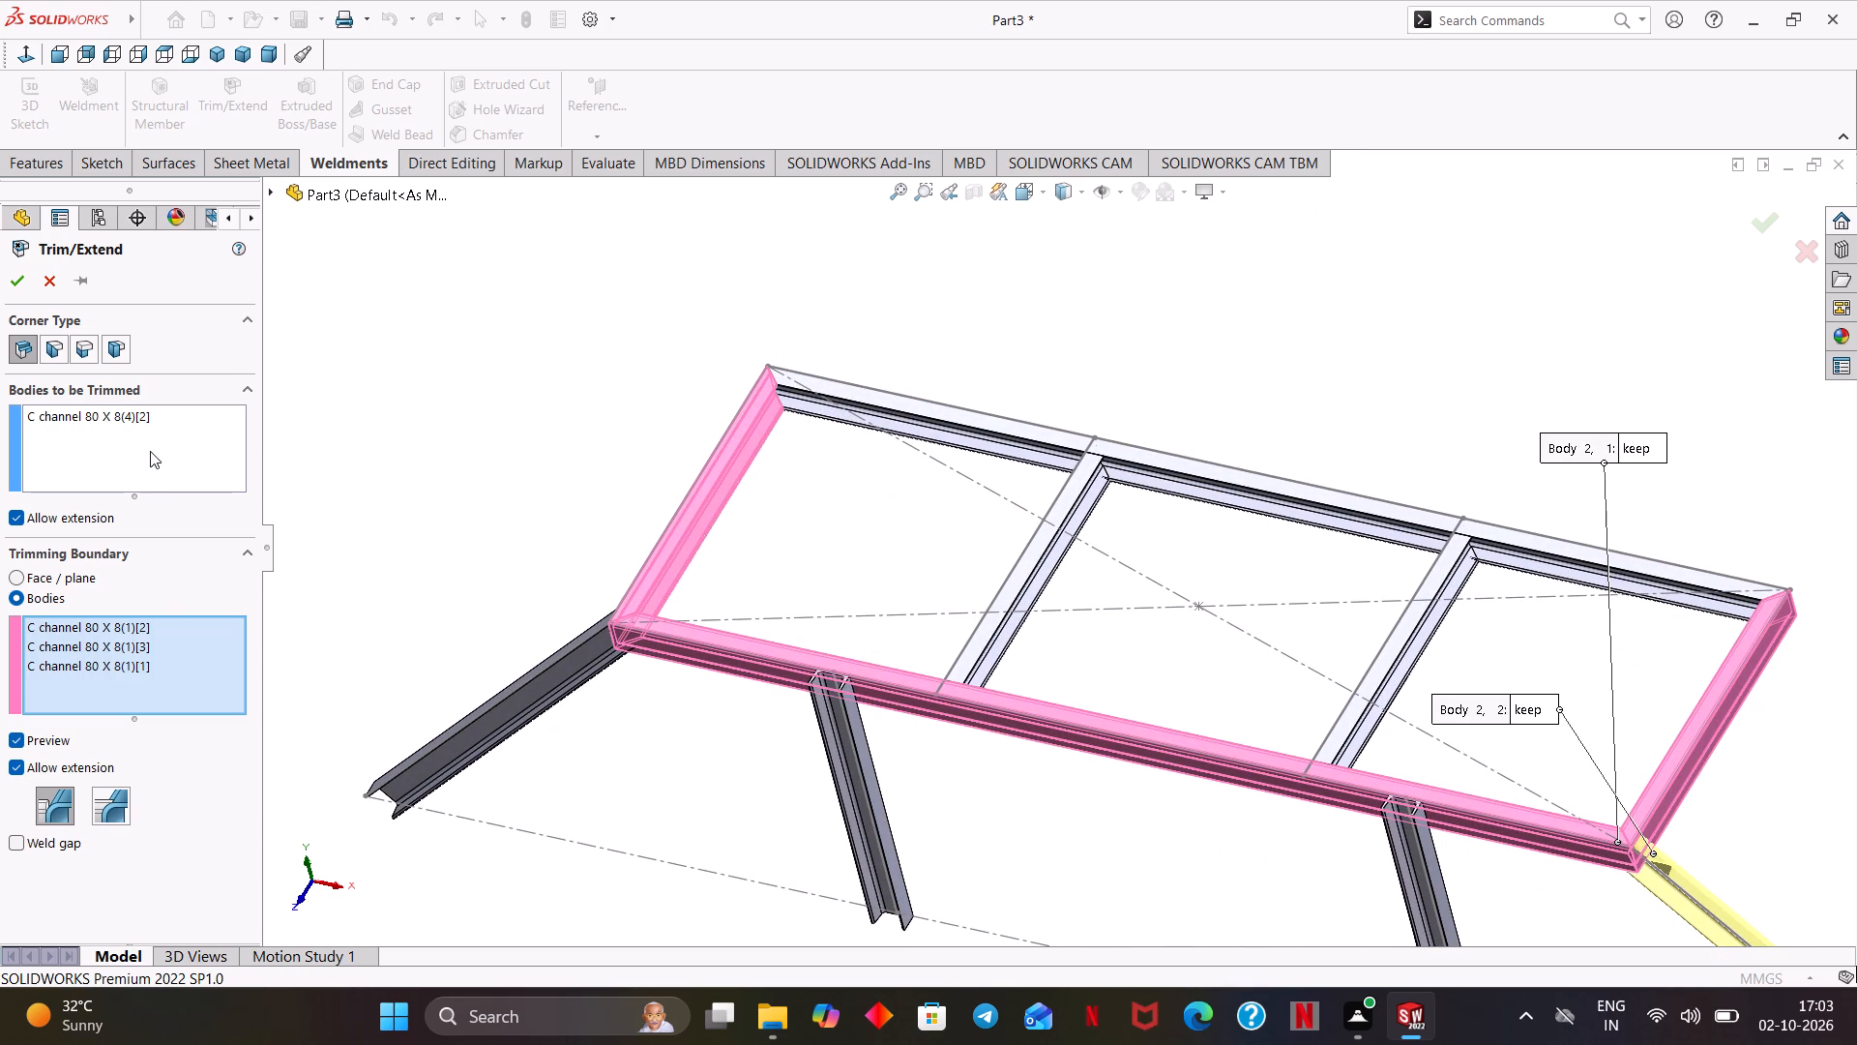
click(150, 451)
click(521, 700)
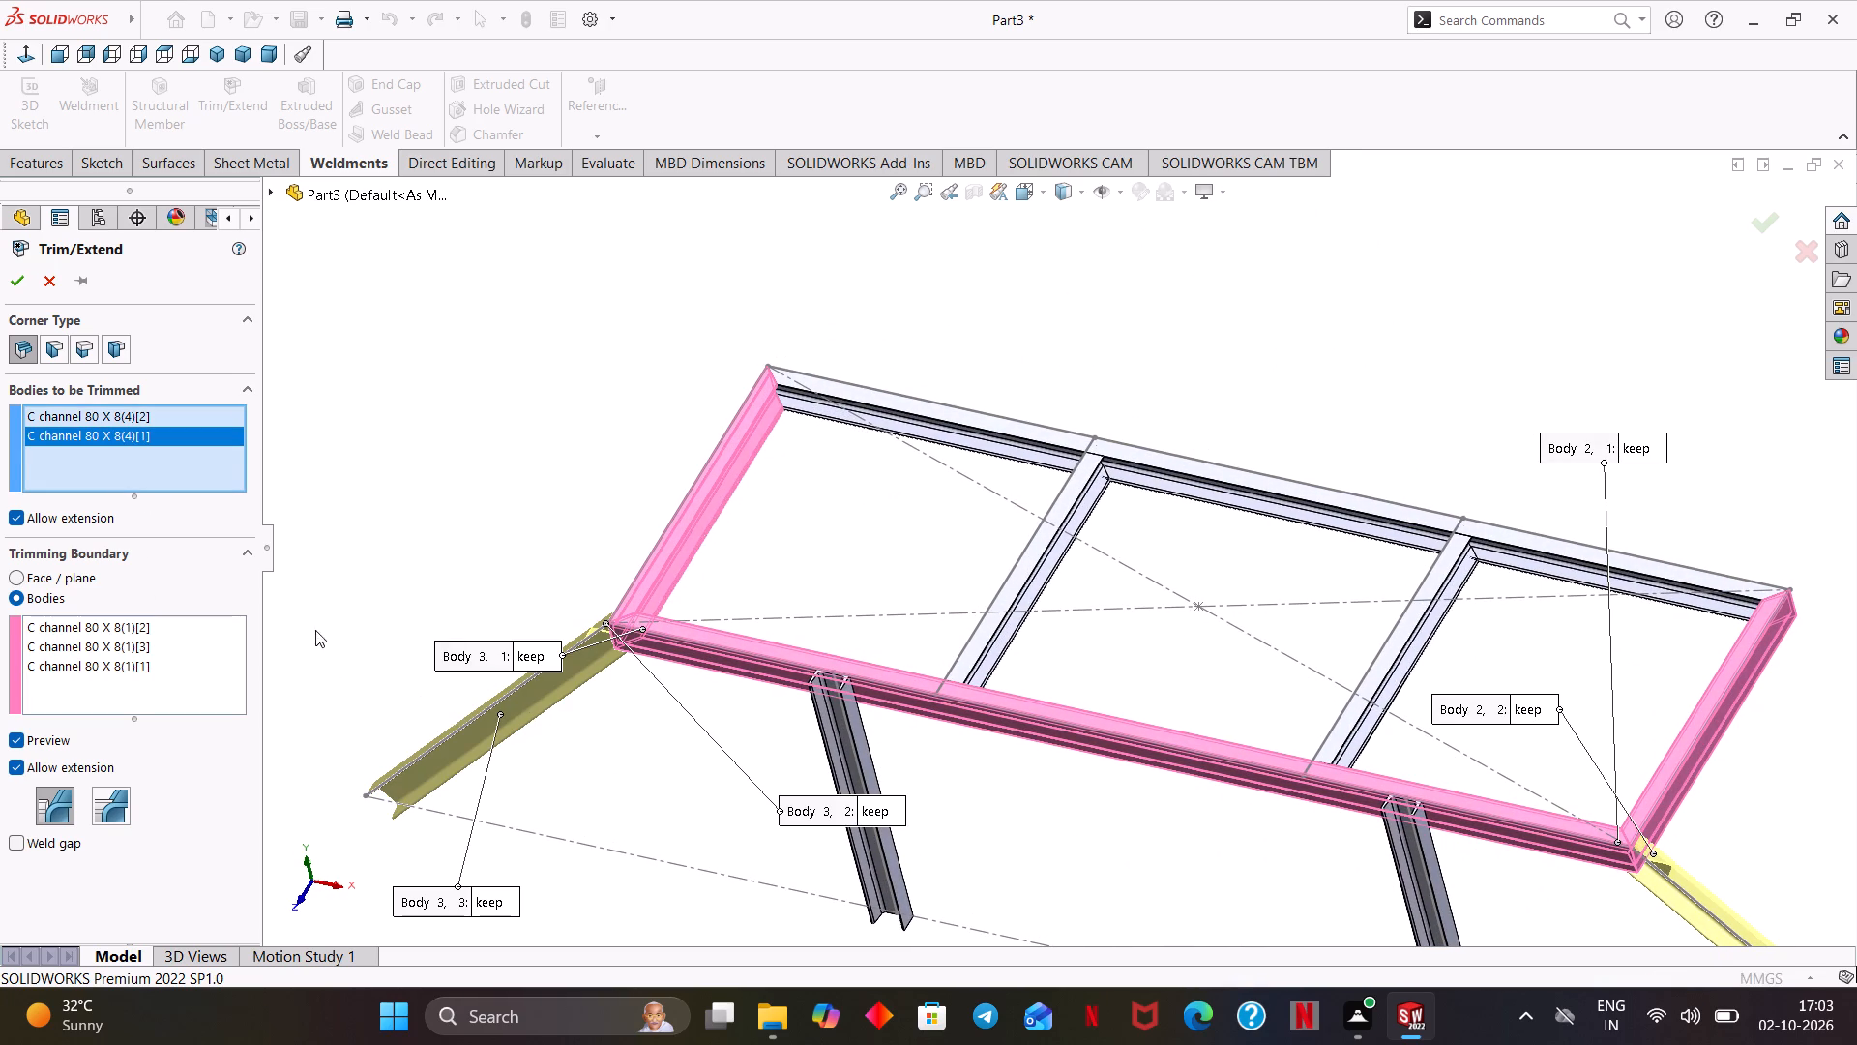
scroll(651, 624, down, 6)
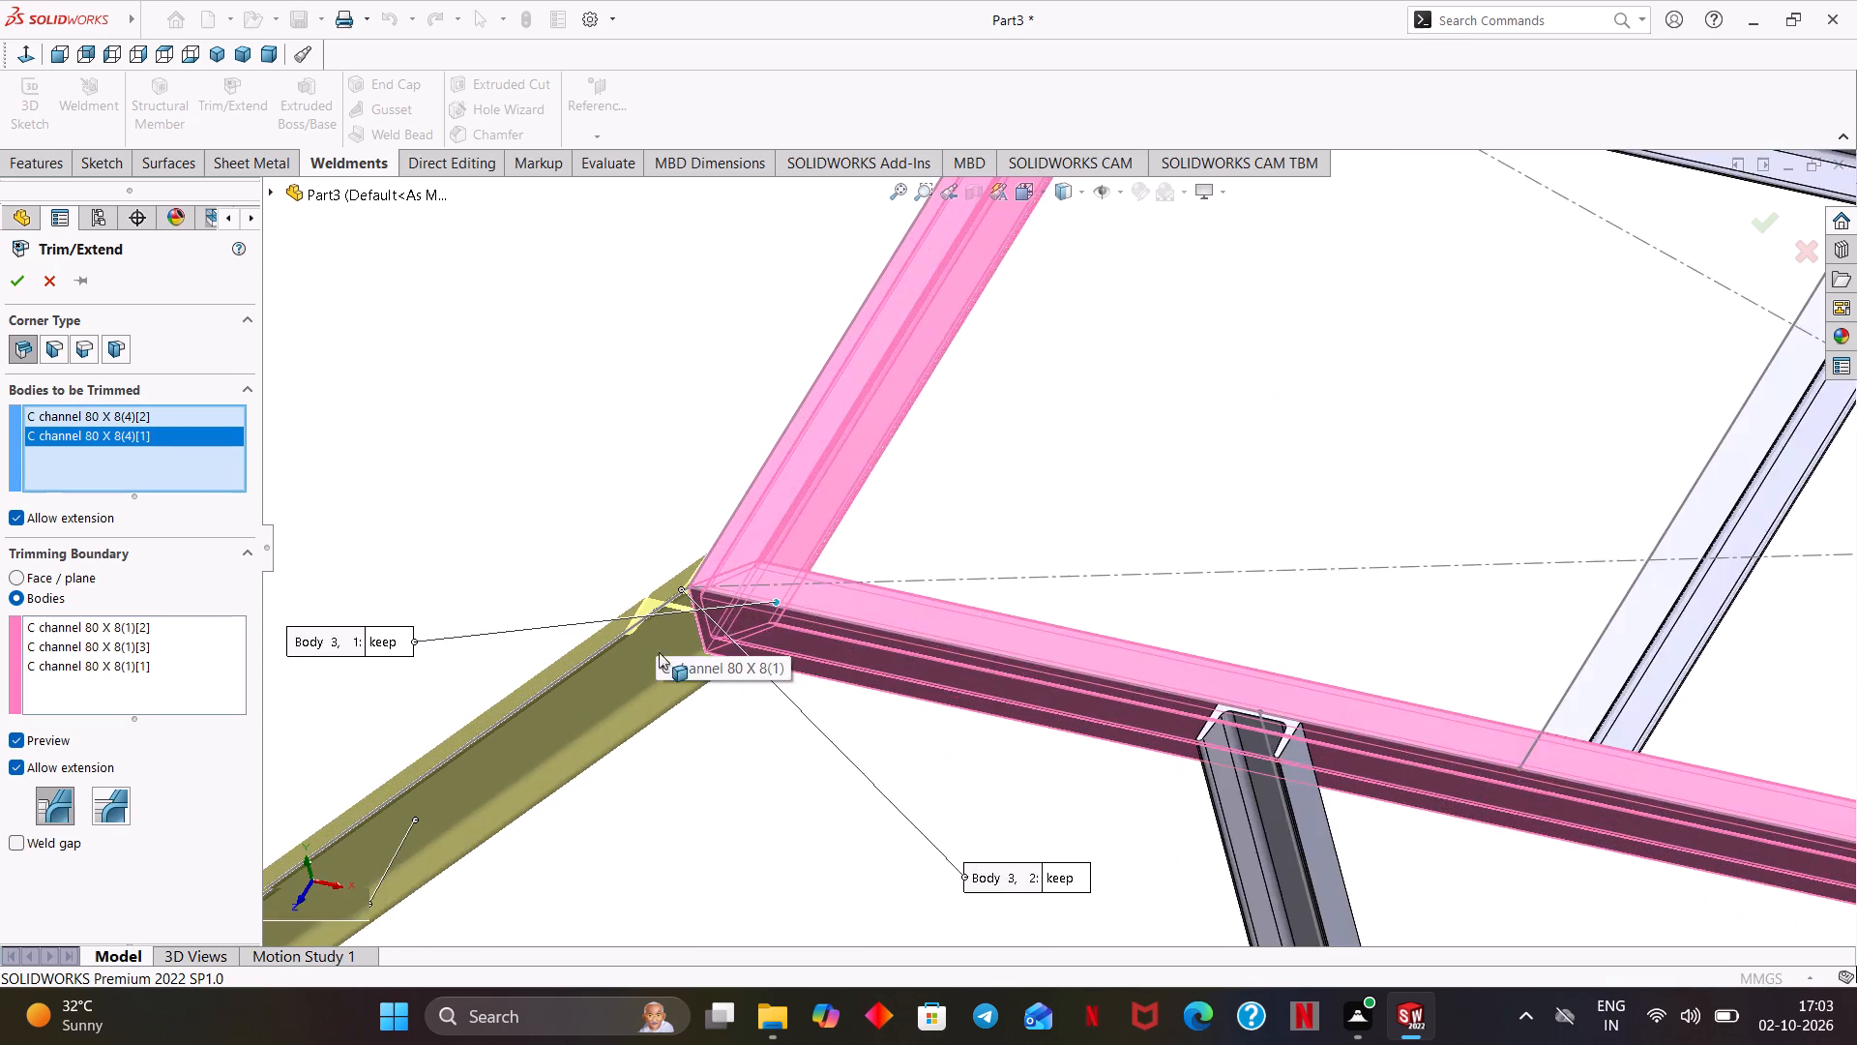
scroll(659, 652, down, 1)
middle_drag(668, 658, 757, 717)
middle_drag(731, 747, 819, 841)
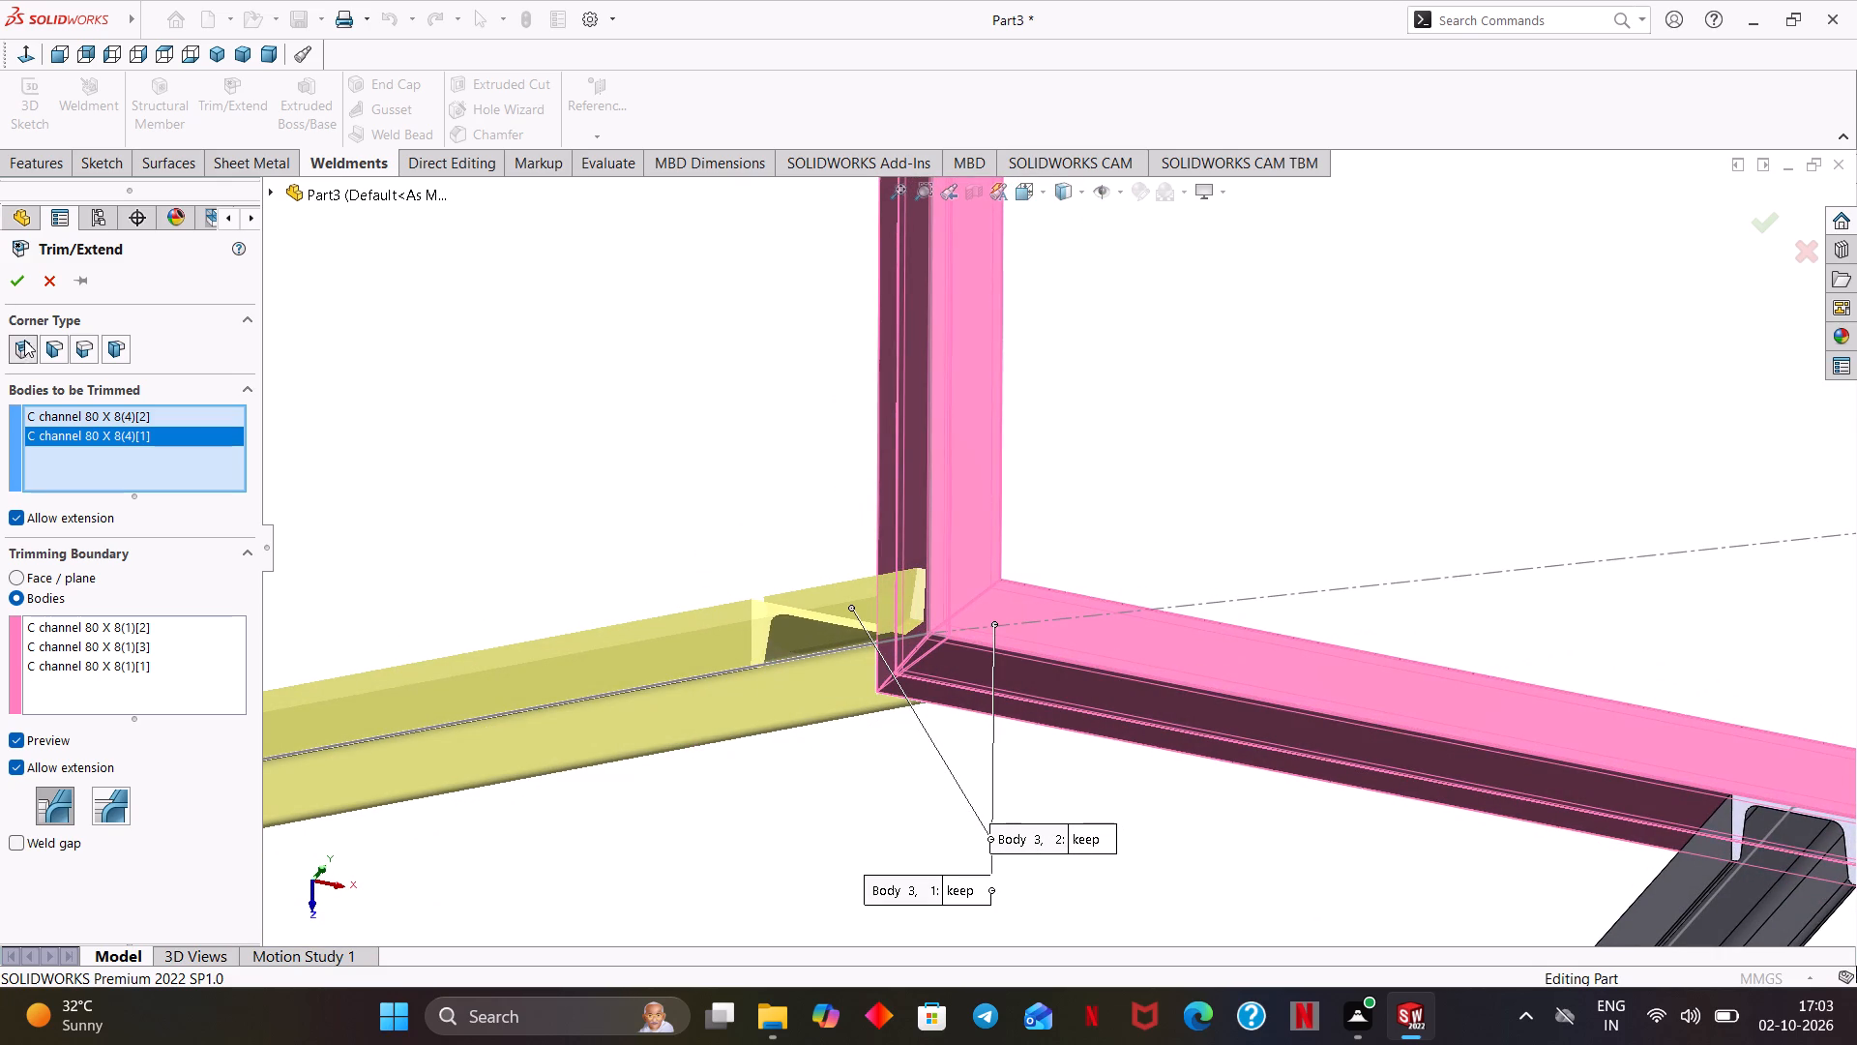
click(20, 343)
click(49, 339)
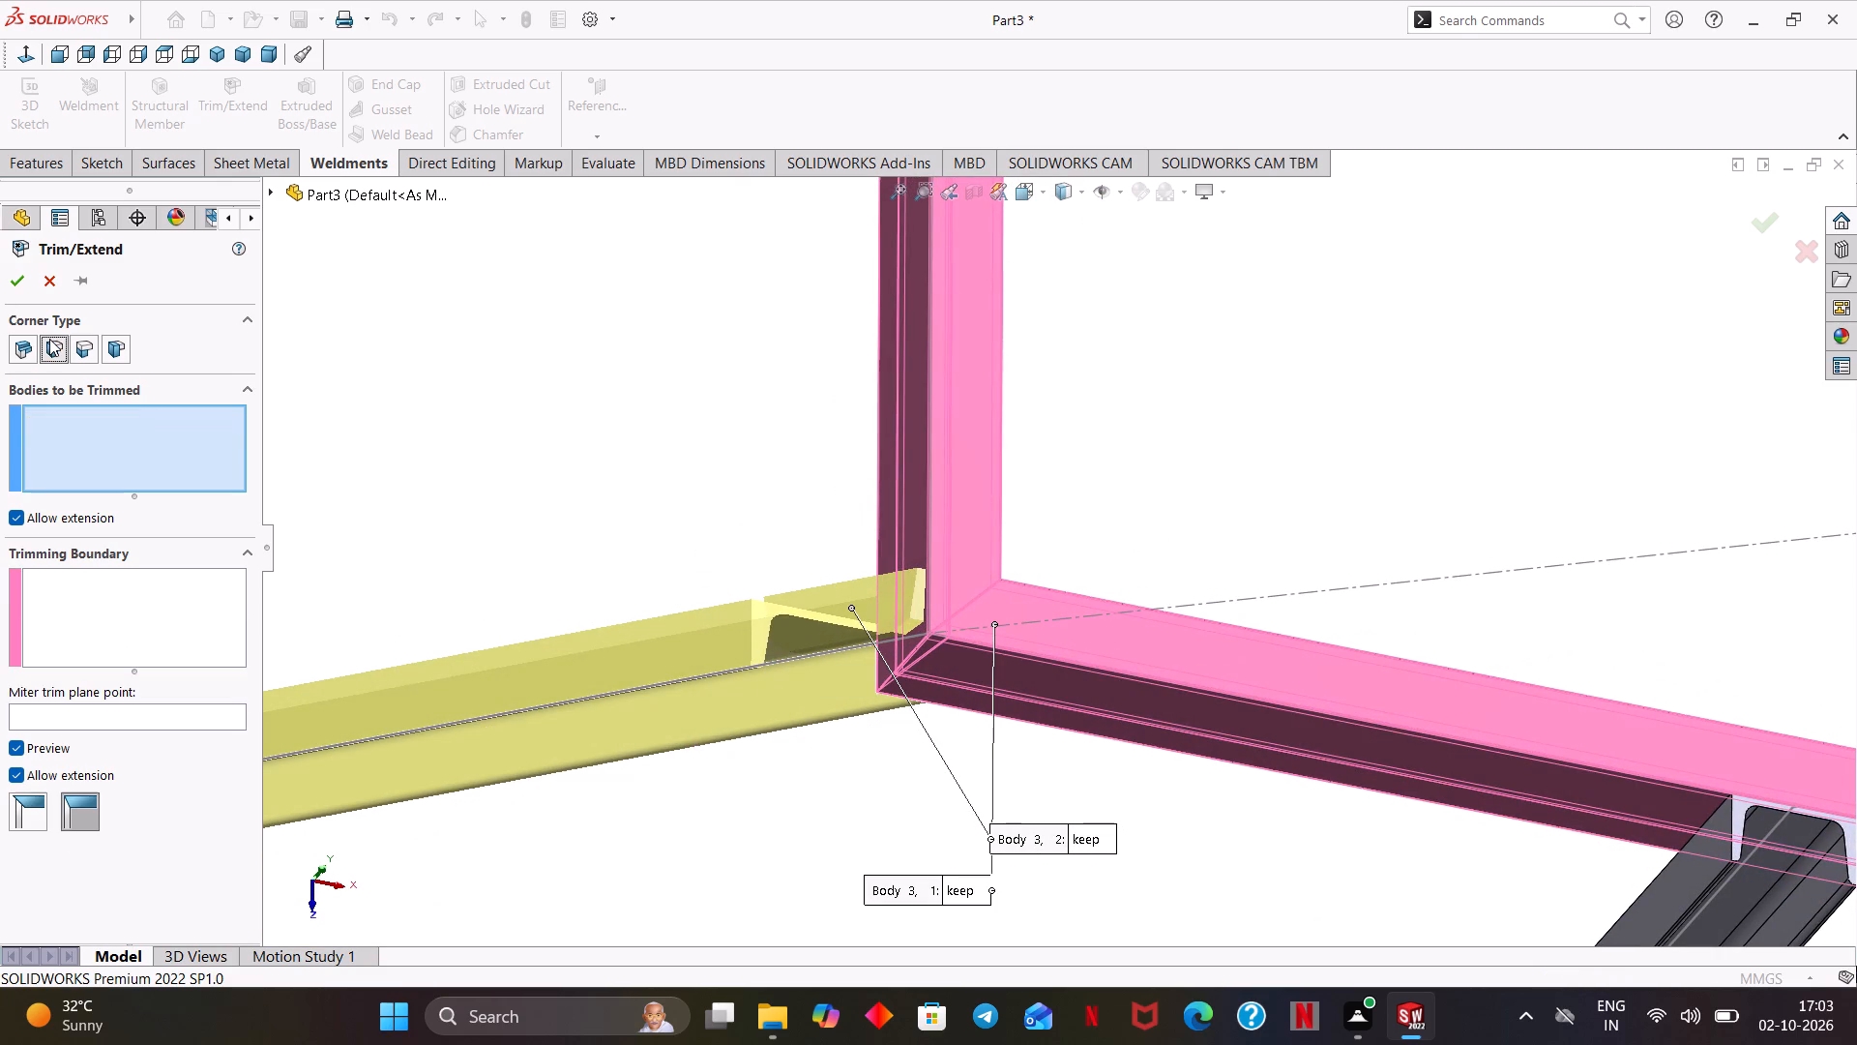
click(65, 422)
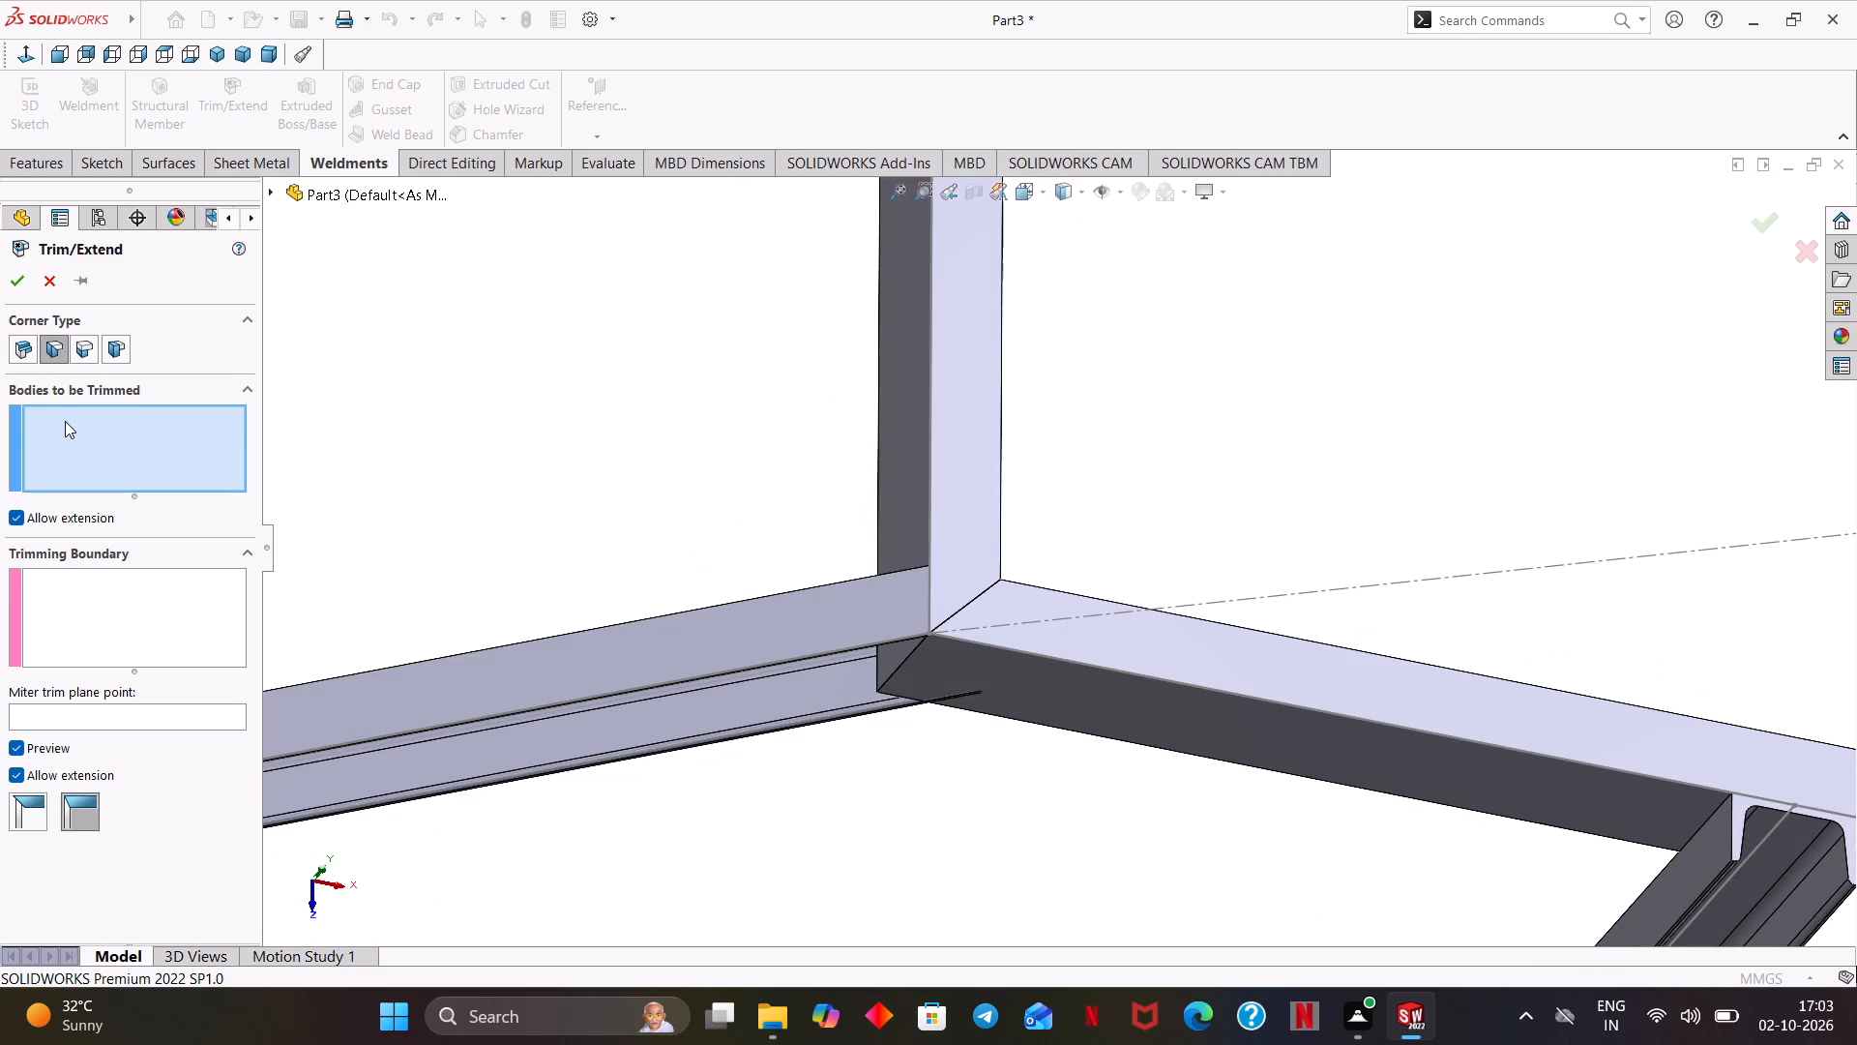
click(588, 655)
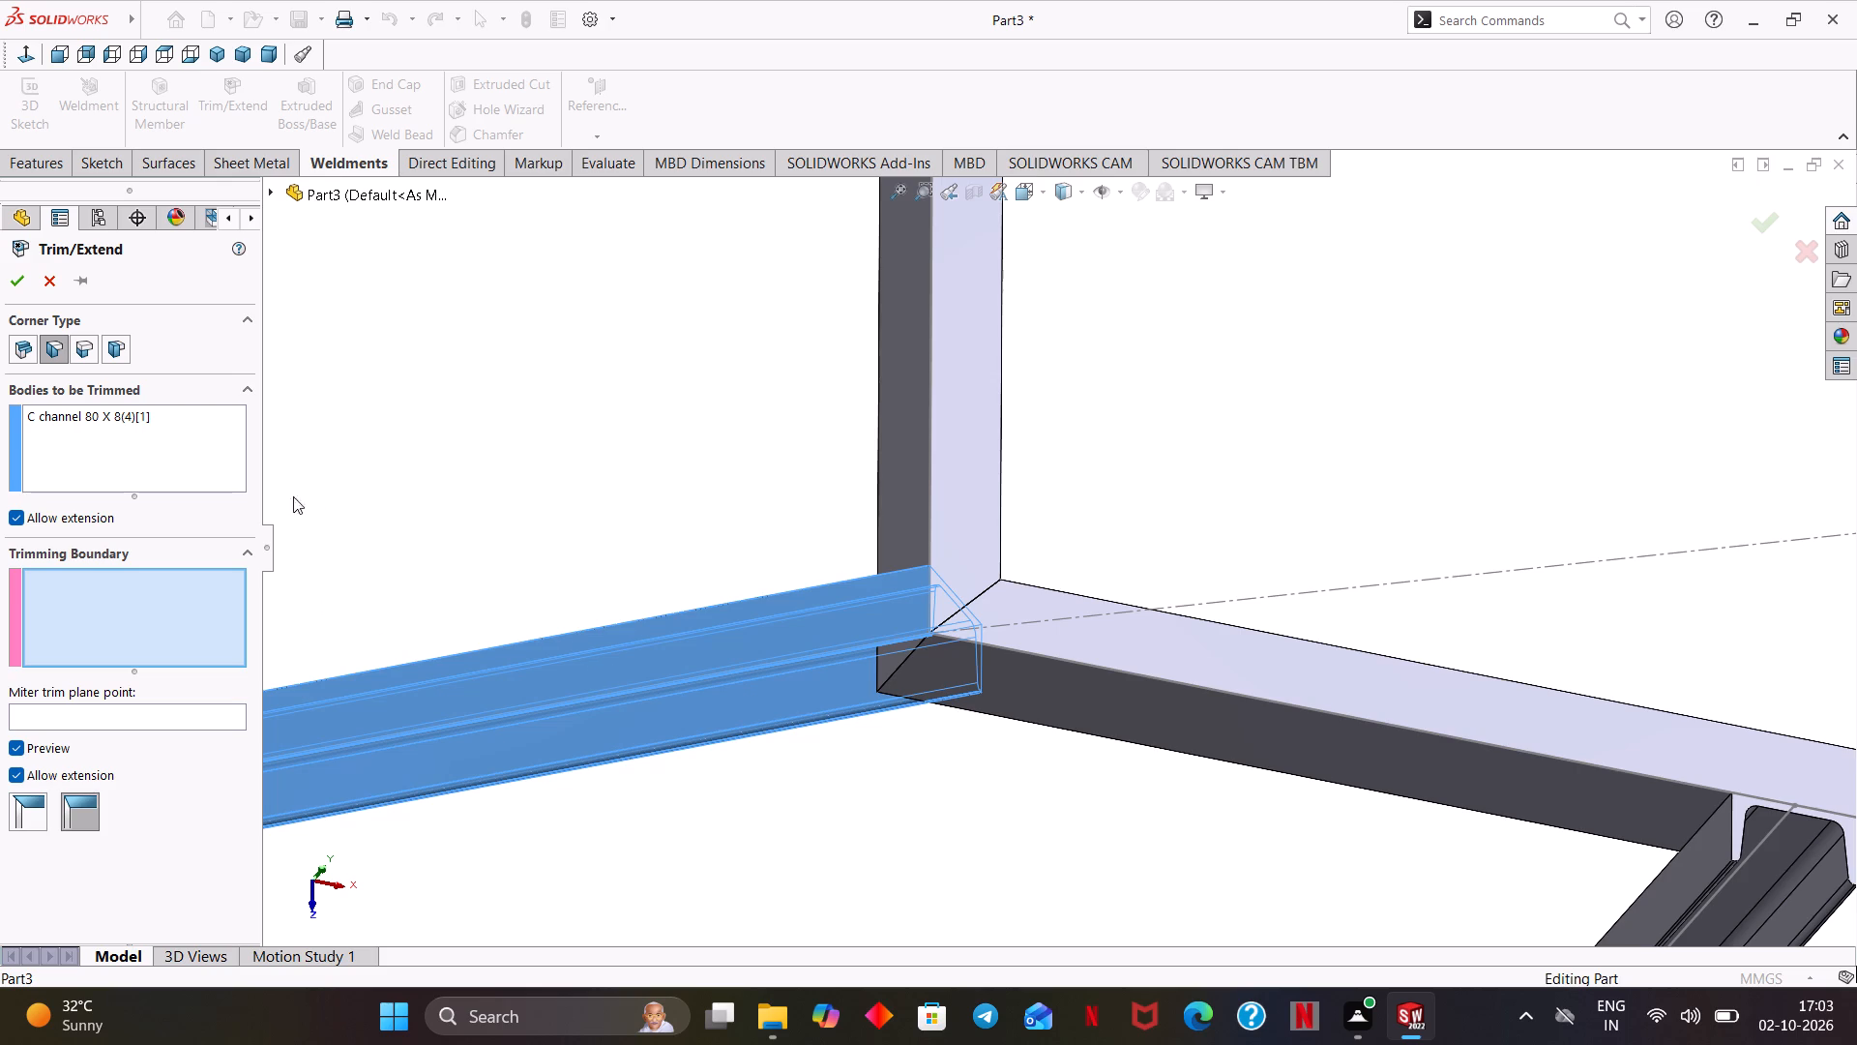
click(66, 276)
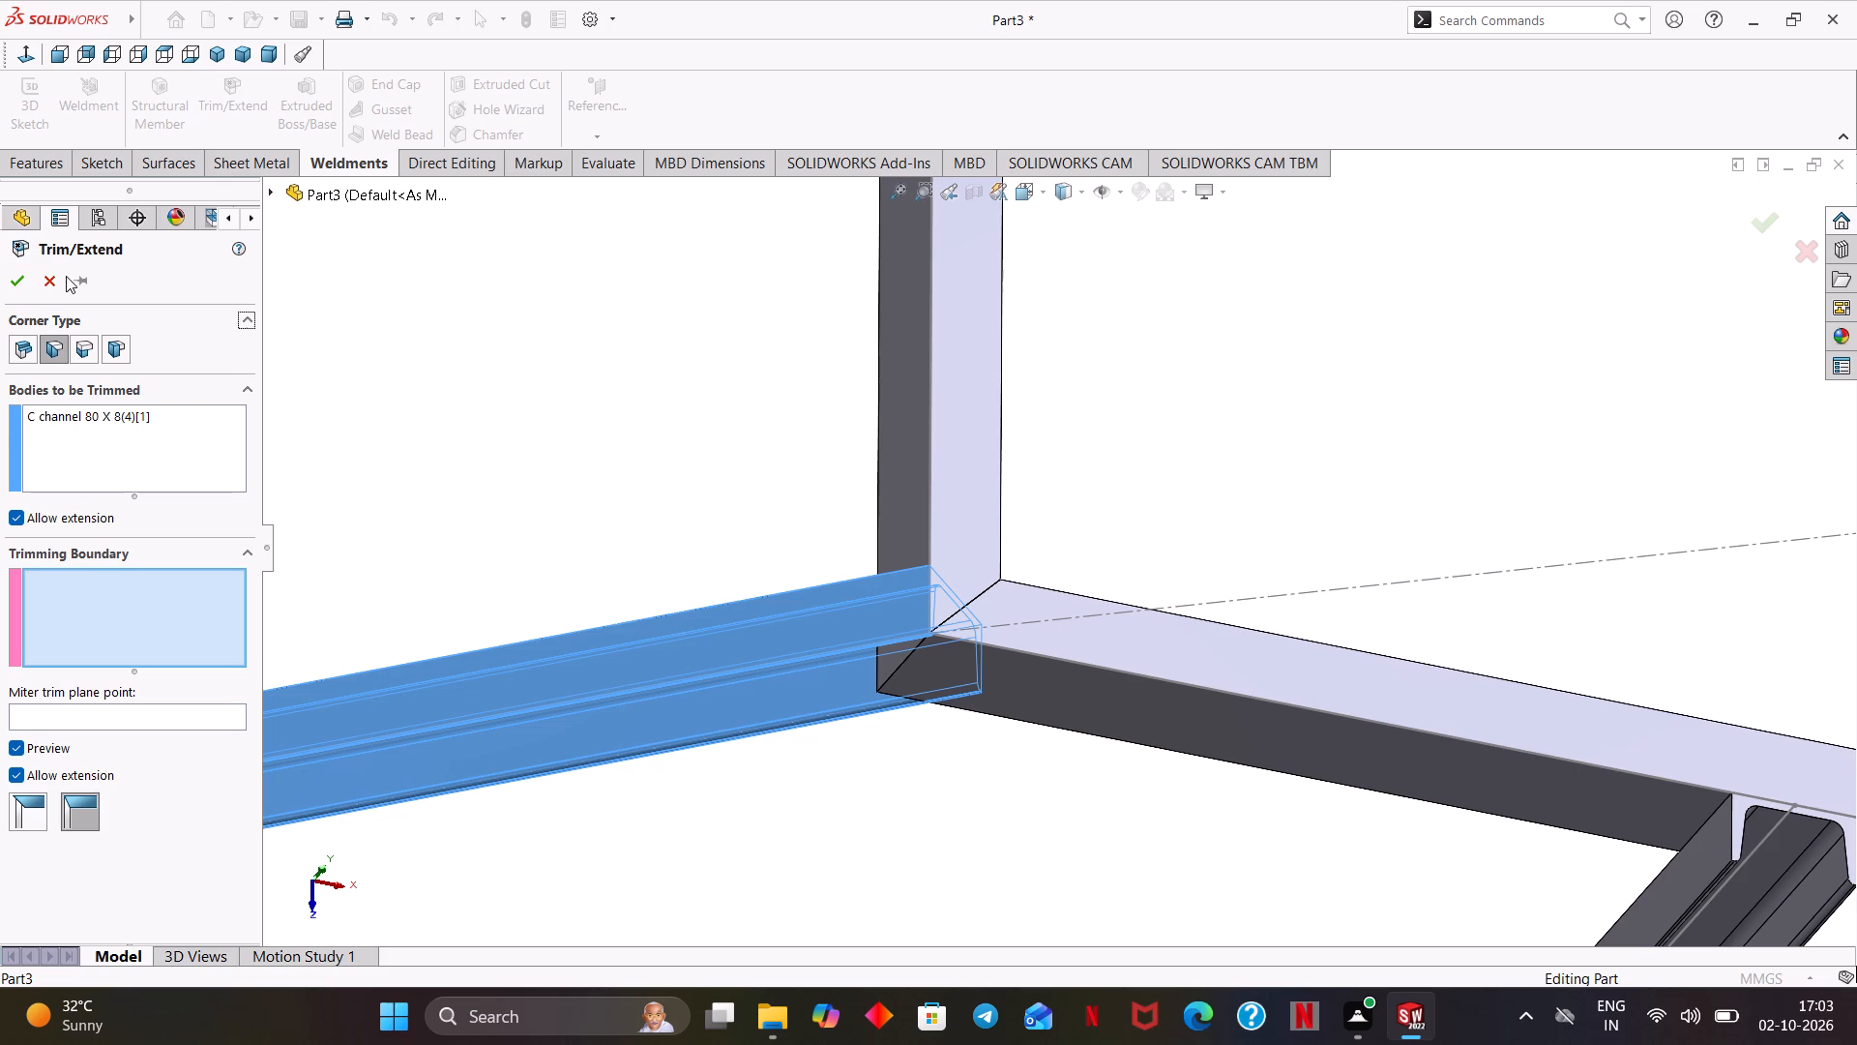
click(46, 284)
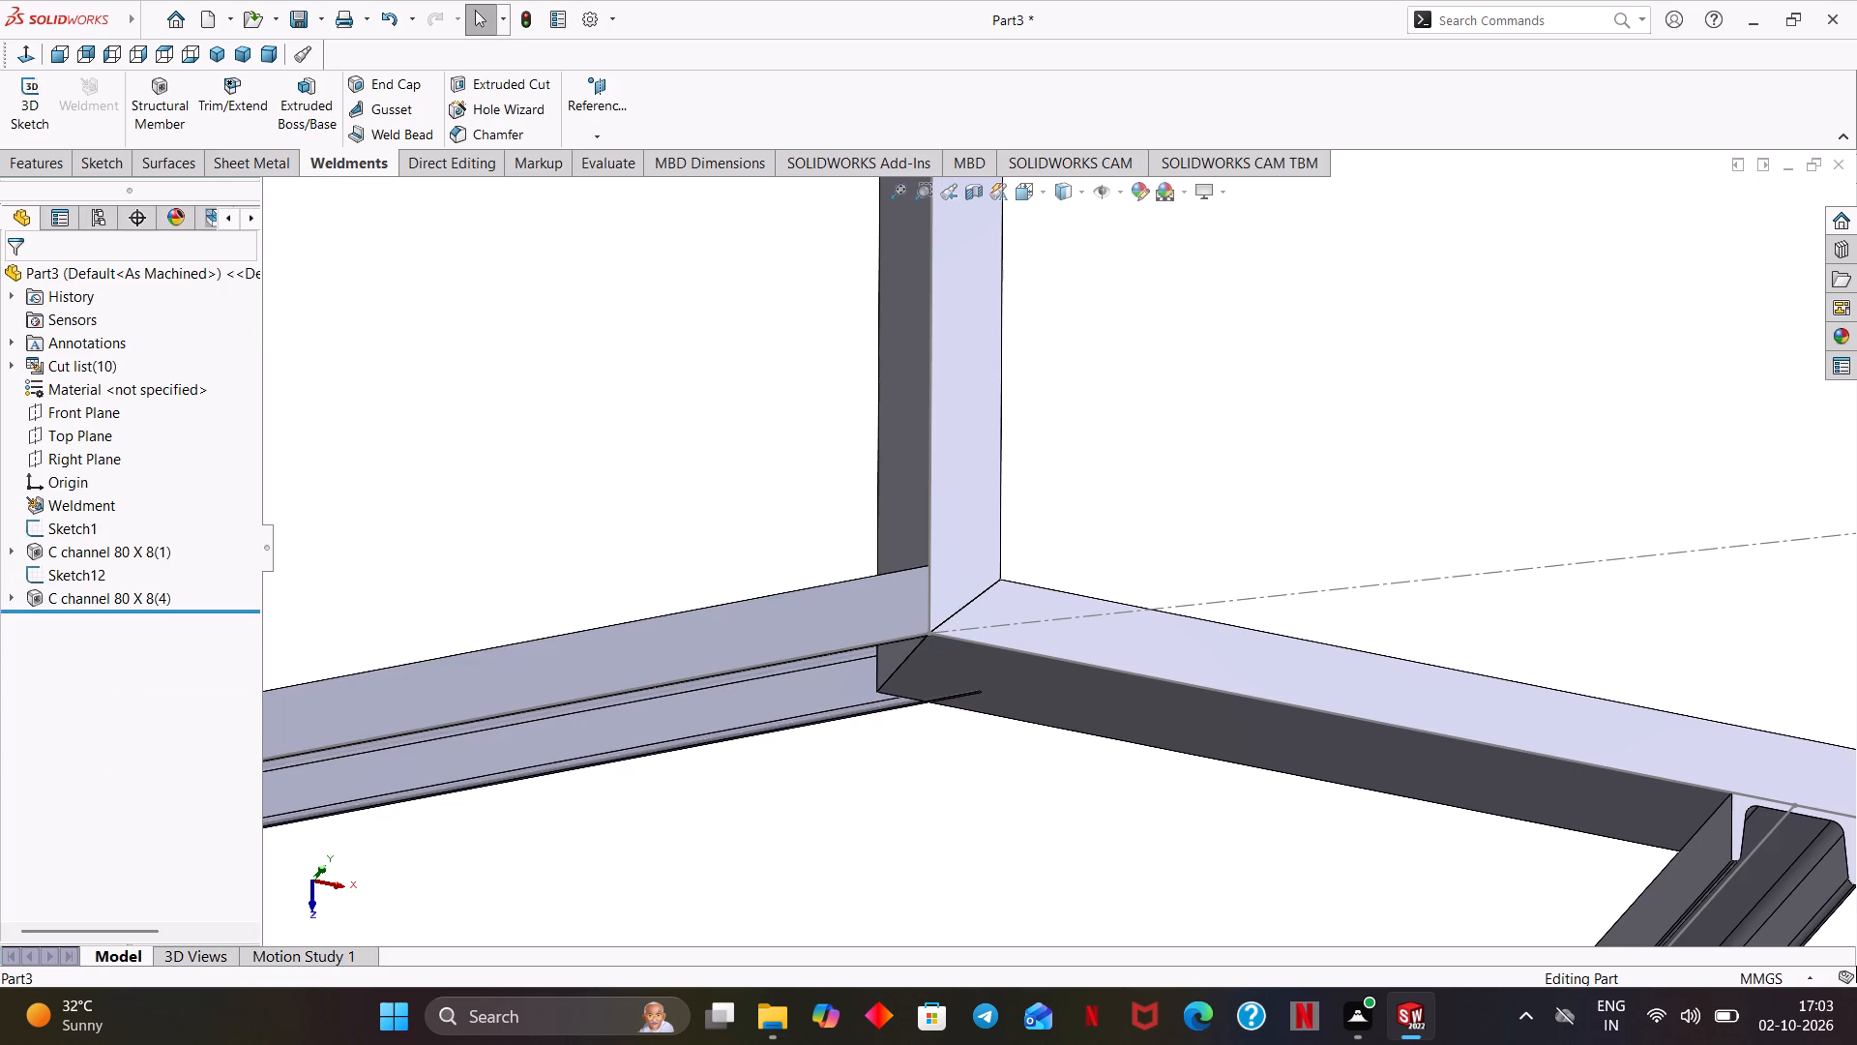
Start a Trim/Extend with the End Trim corner type and choose both sloped legs as the bodies to be trimmed.
click(221, 119)
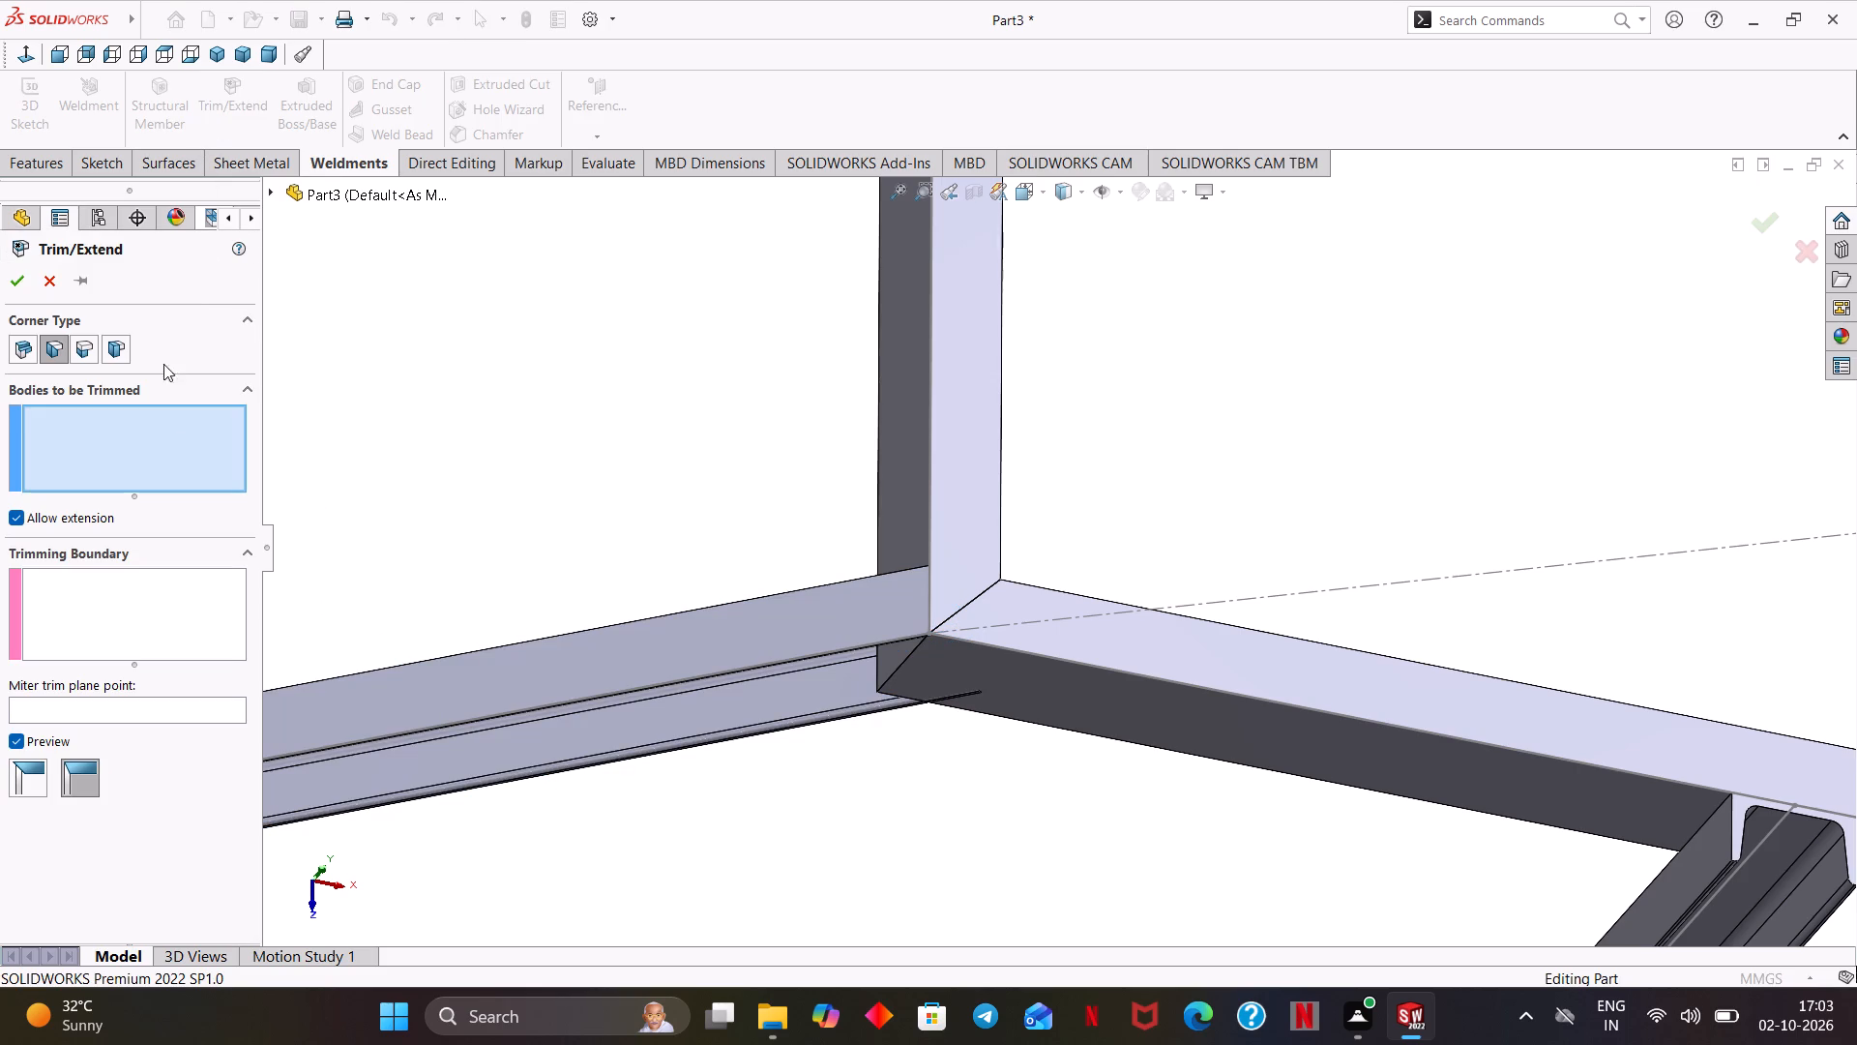
click(27, 348)
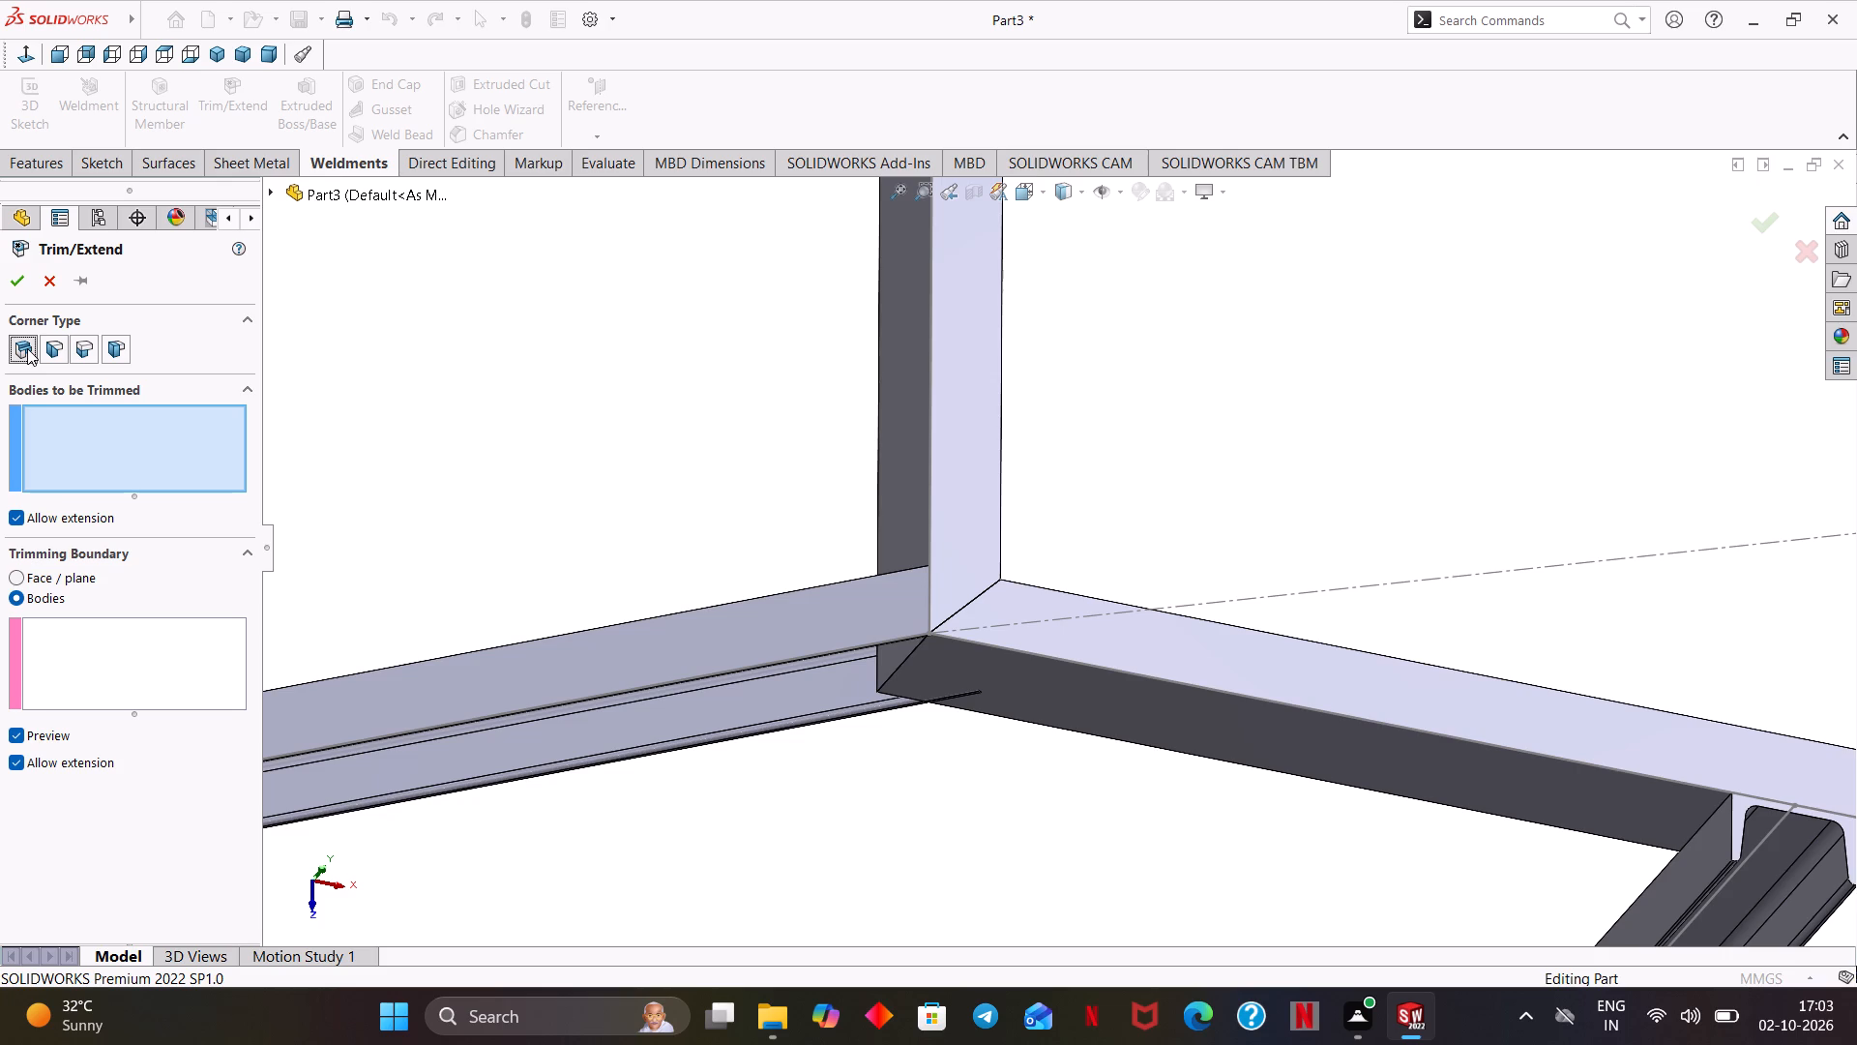
click(641, 650)
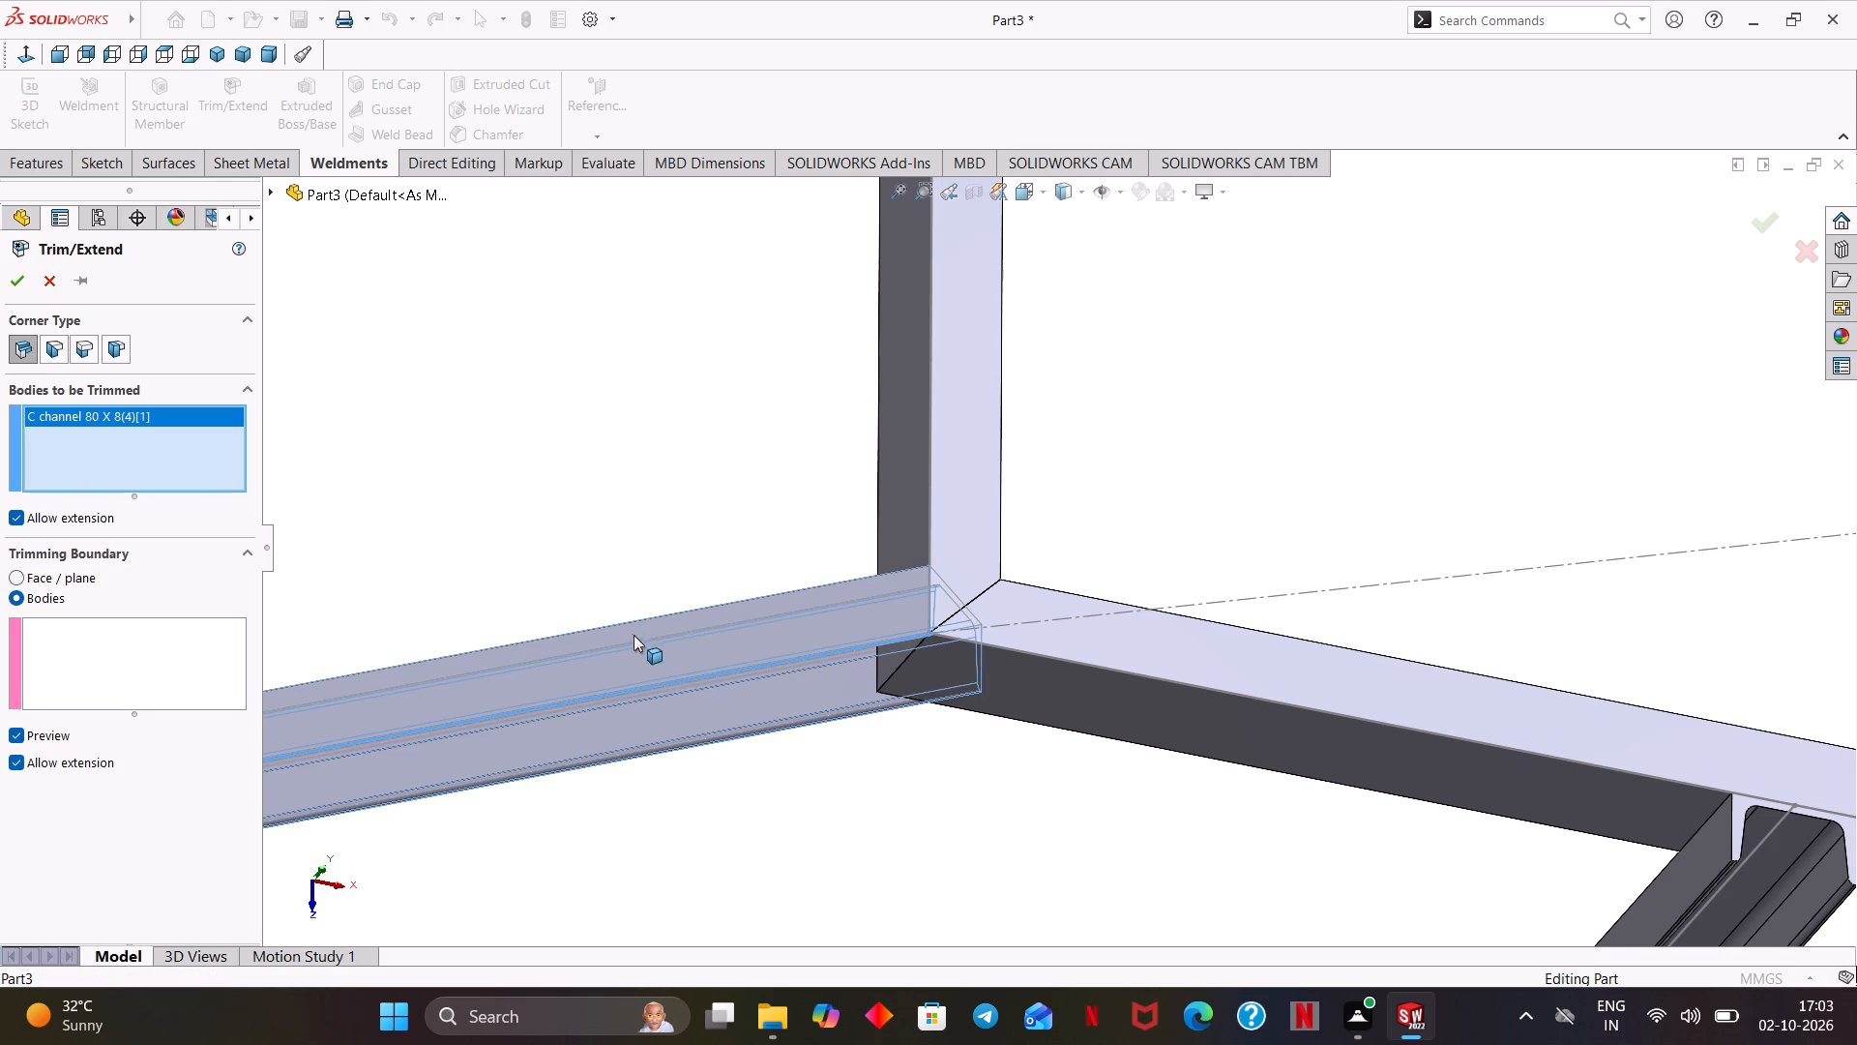
scroll(722, 598, down, 2)
scroll(1214, 561, up, 8)
scroll(1316, 608, up, 2)
scroll(1388, 642, up, 2)
ctrl+middle_drag(1517, 652, 1480, 644)
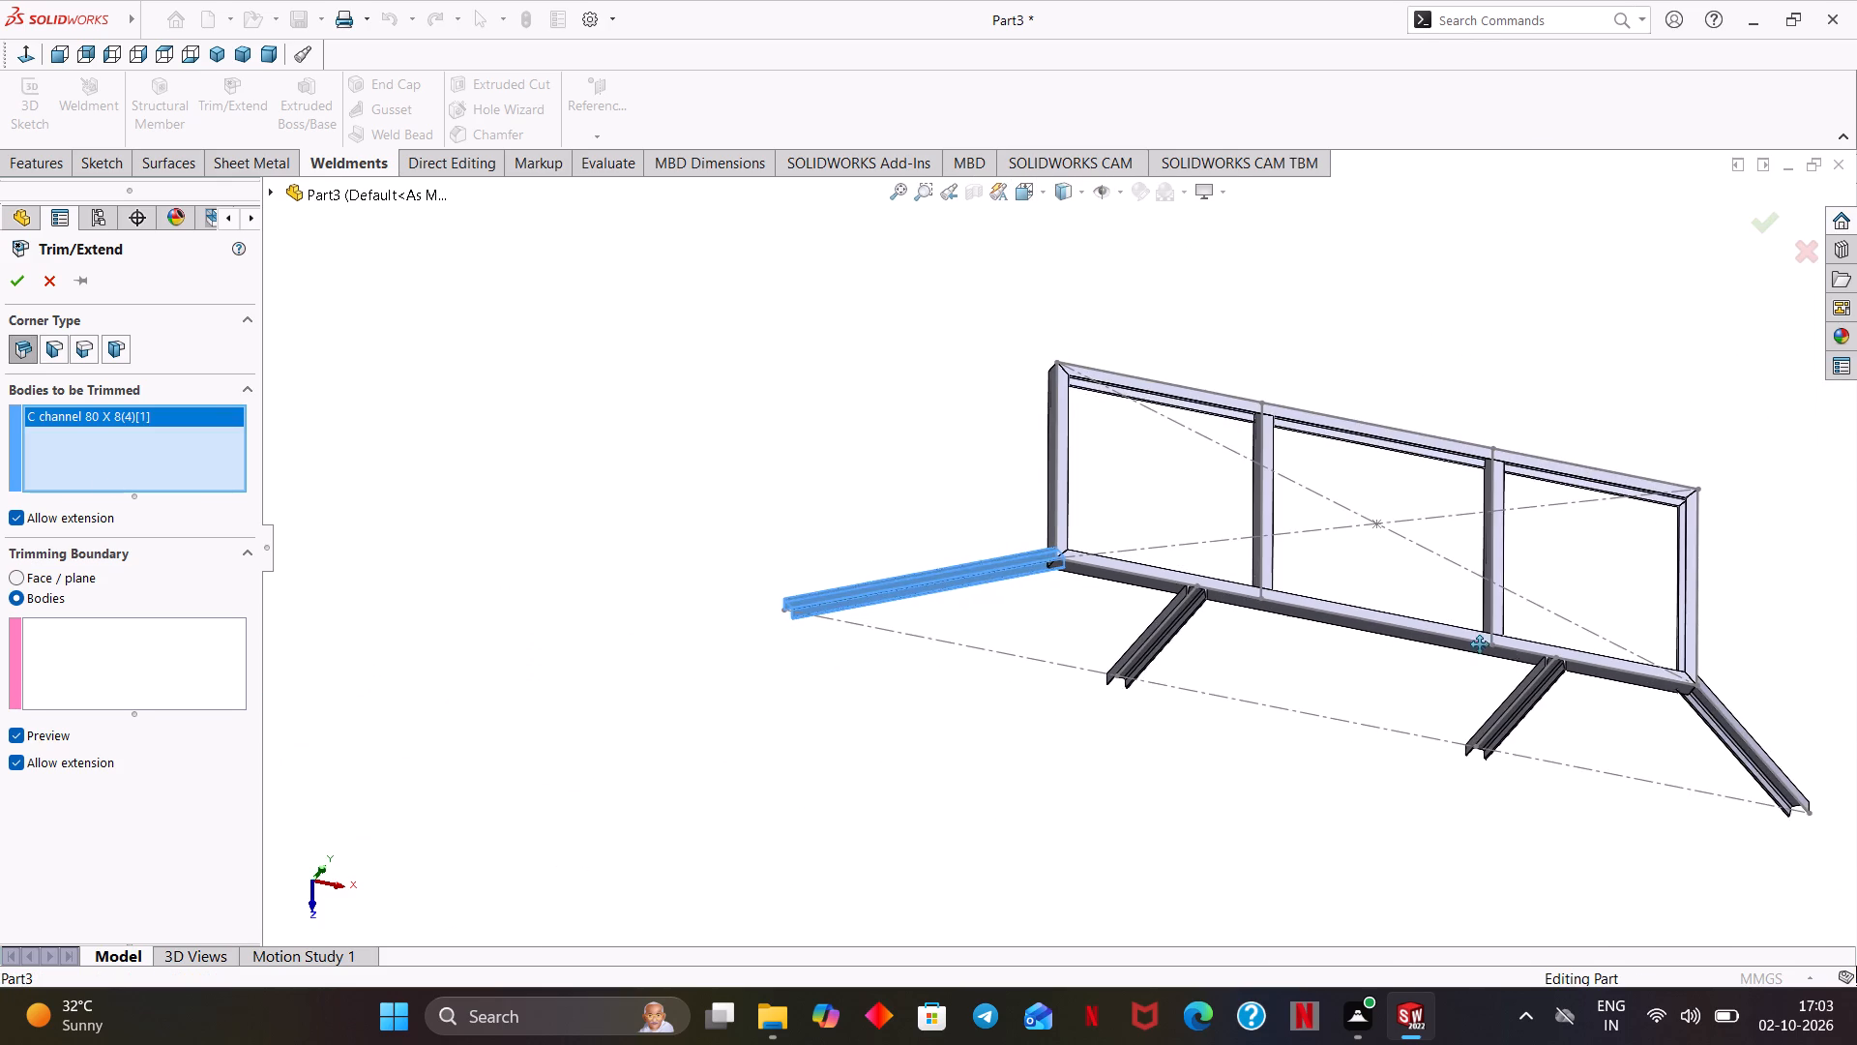
ctrl+middle_drag(1480, 644, 1128, 585)
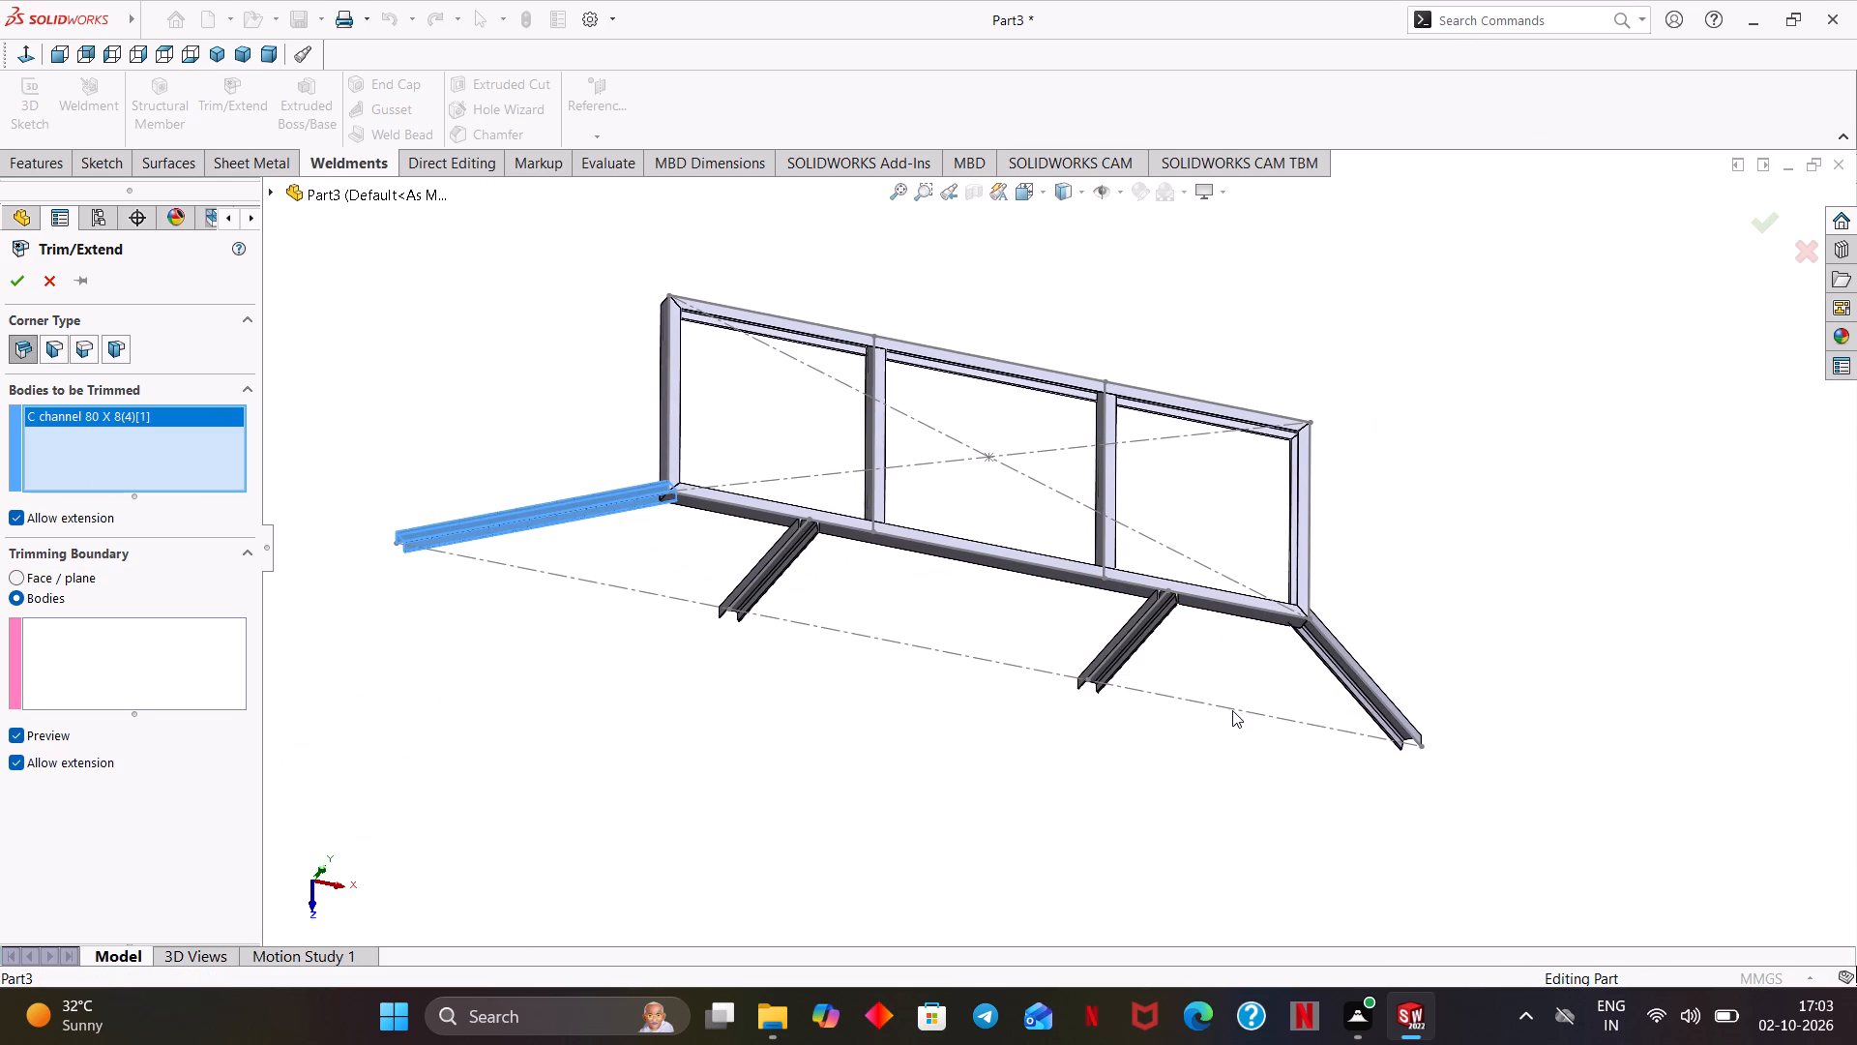
scroll(1194, 710, down, 2)
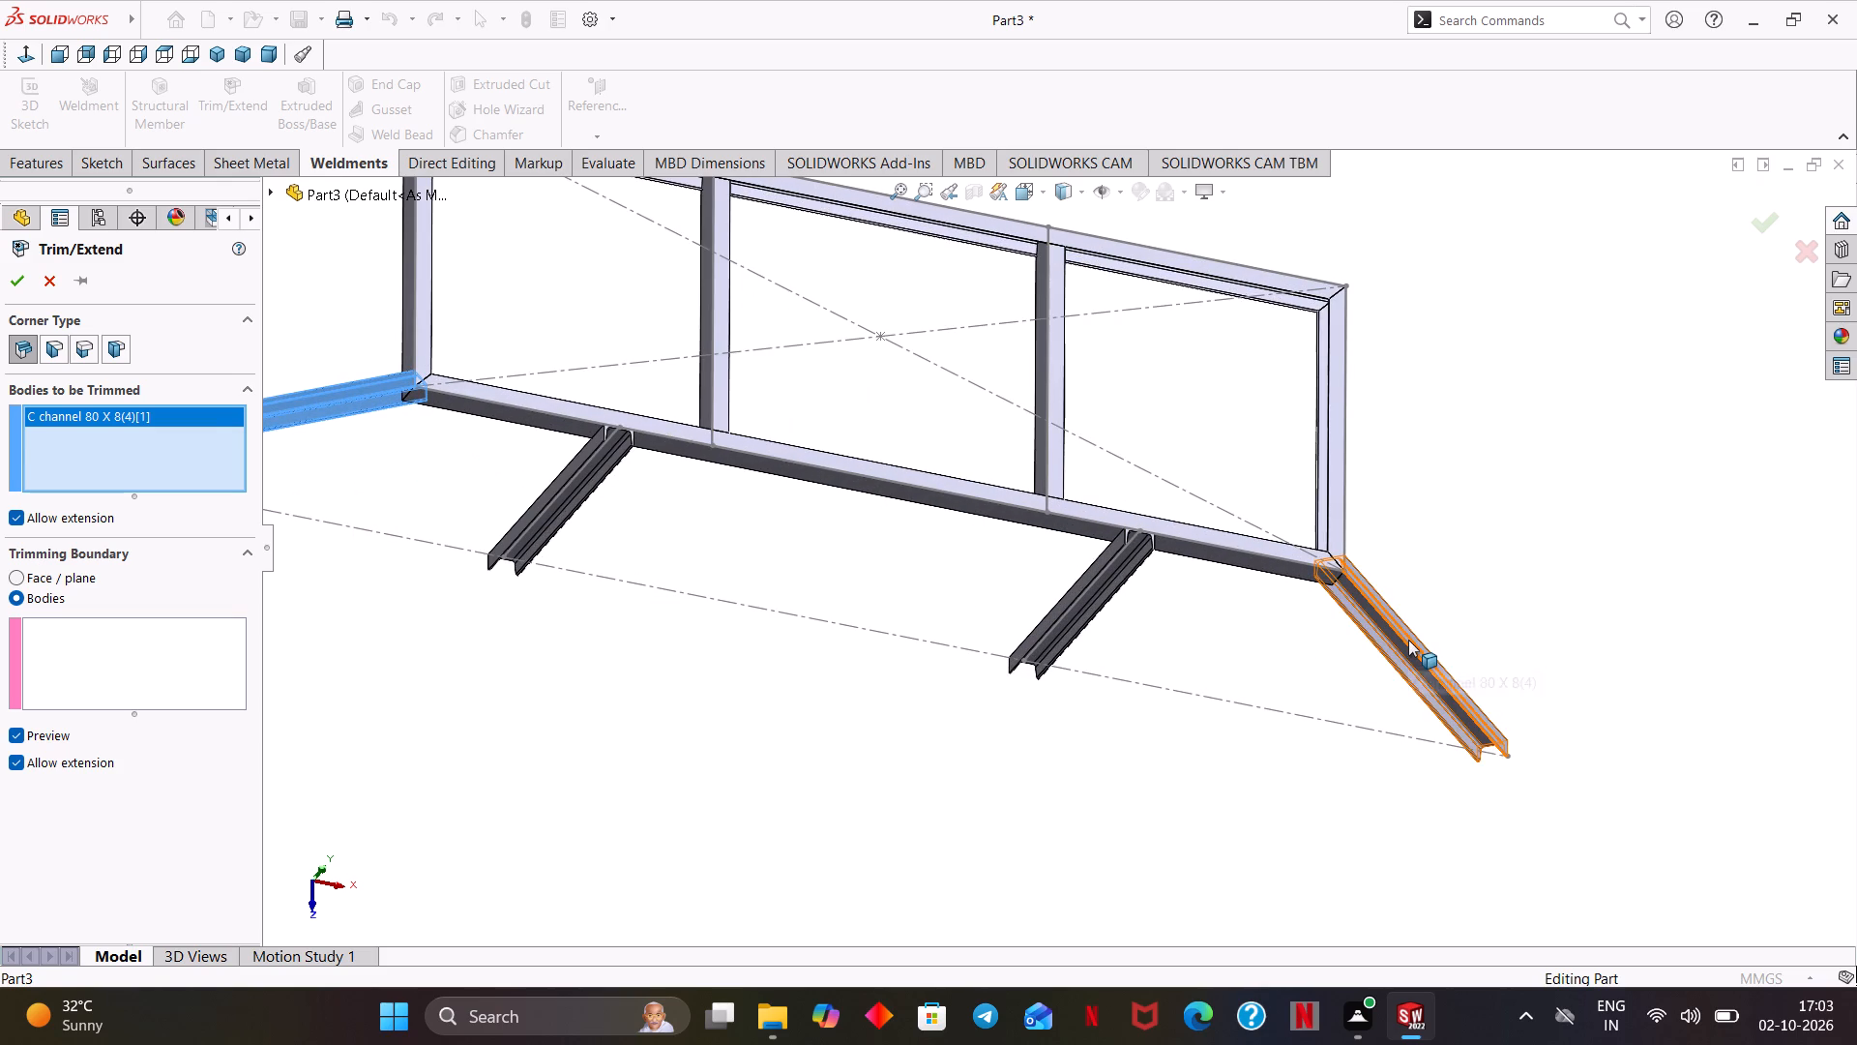
click(1410, 640)
scroll(305, 492, up, 1)
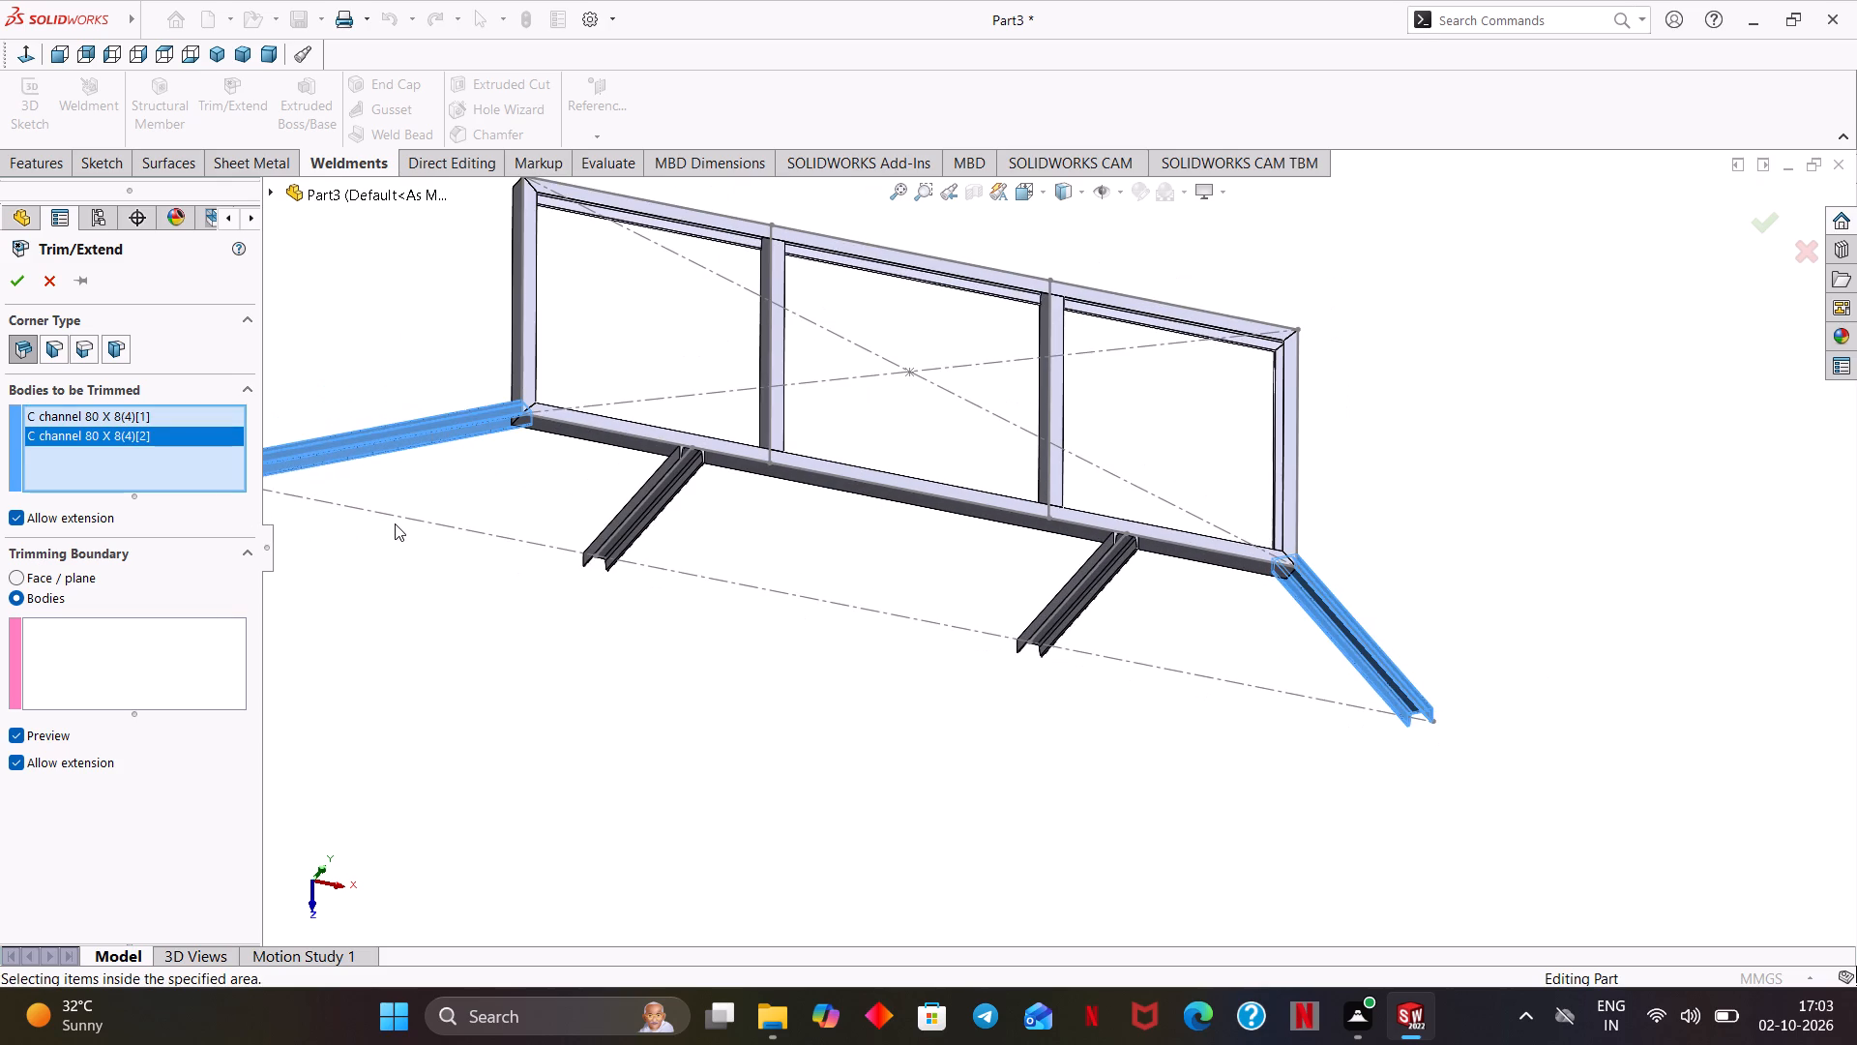
ctrl+middle_drag(395, 523, 443, 611)
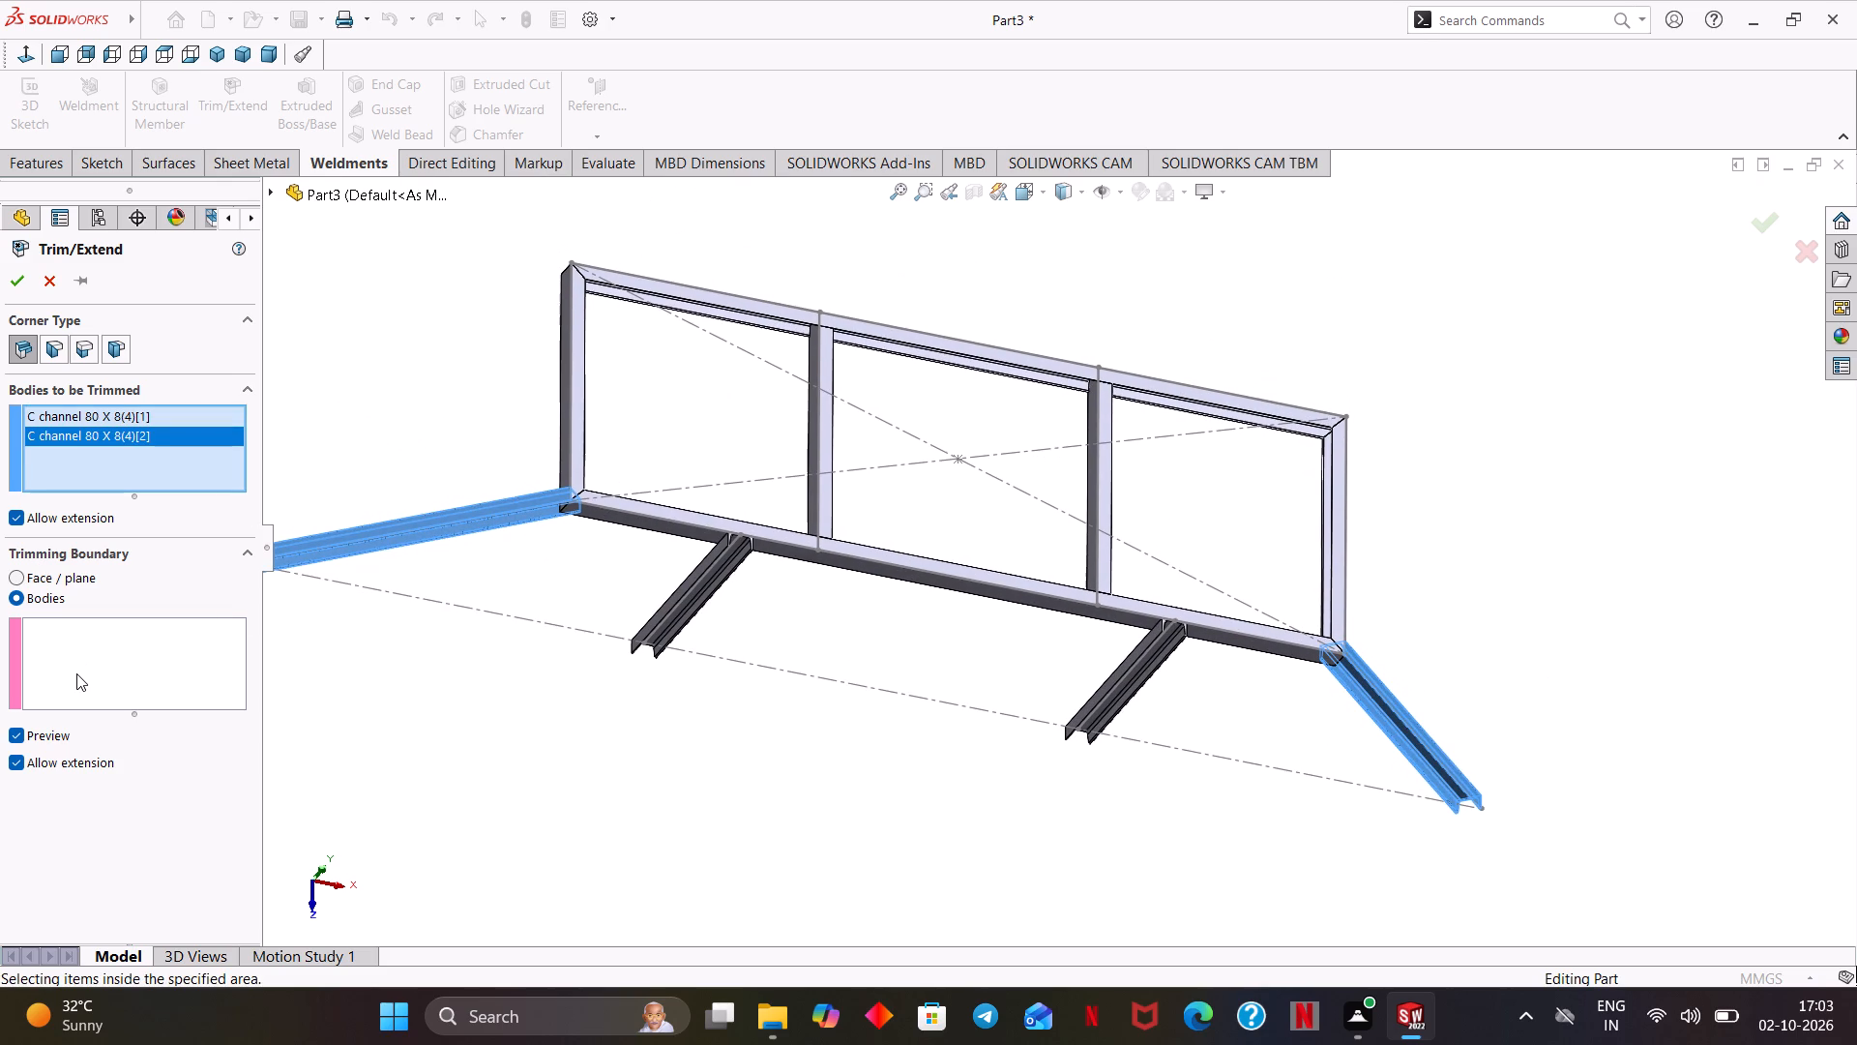
Set the front long member and both short end members as trimming boundary bodies, with boundary extension switched off.
click(76, 673)
click(76, 765)
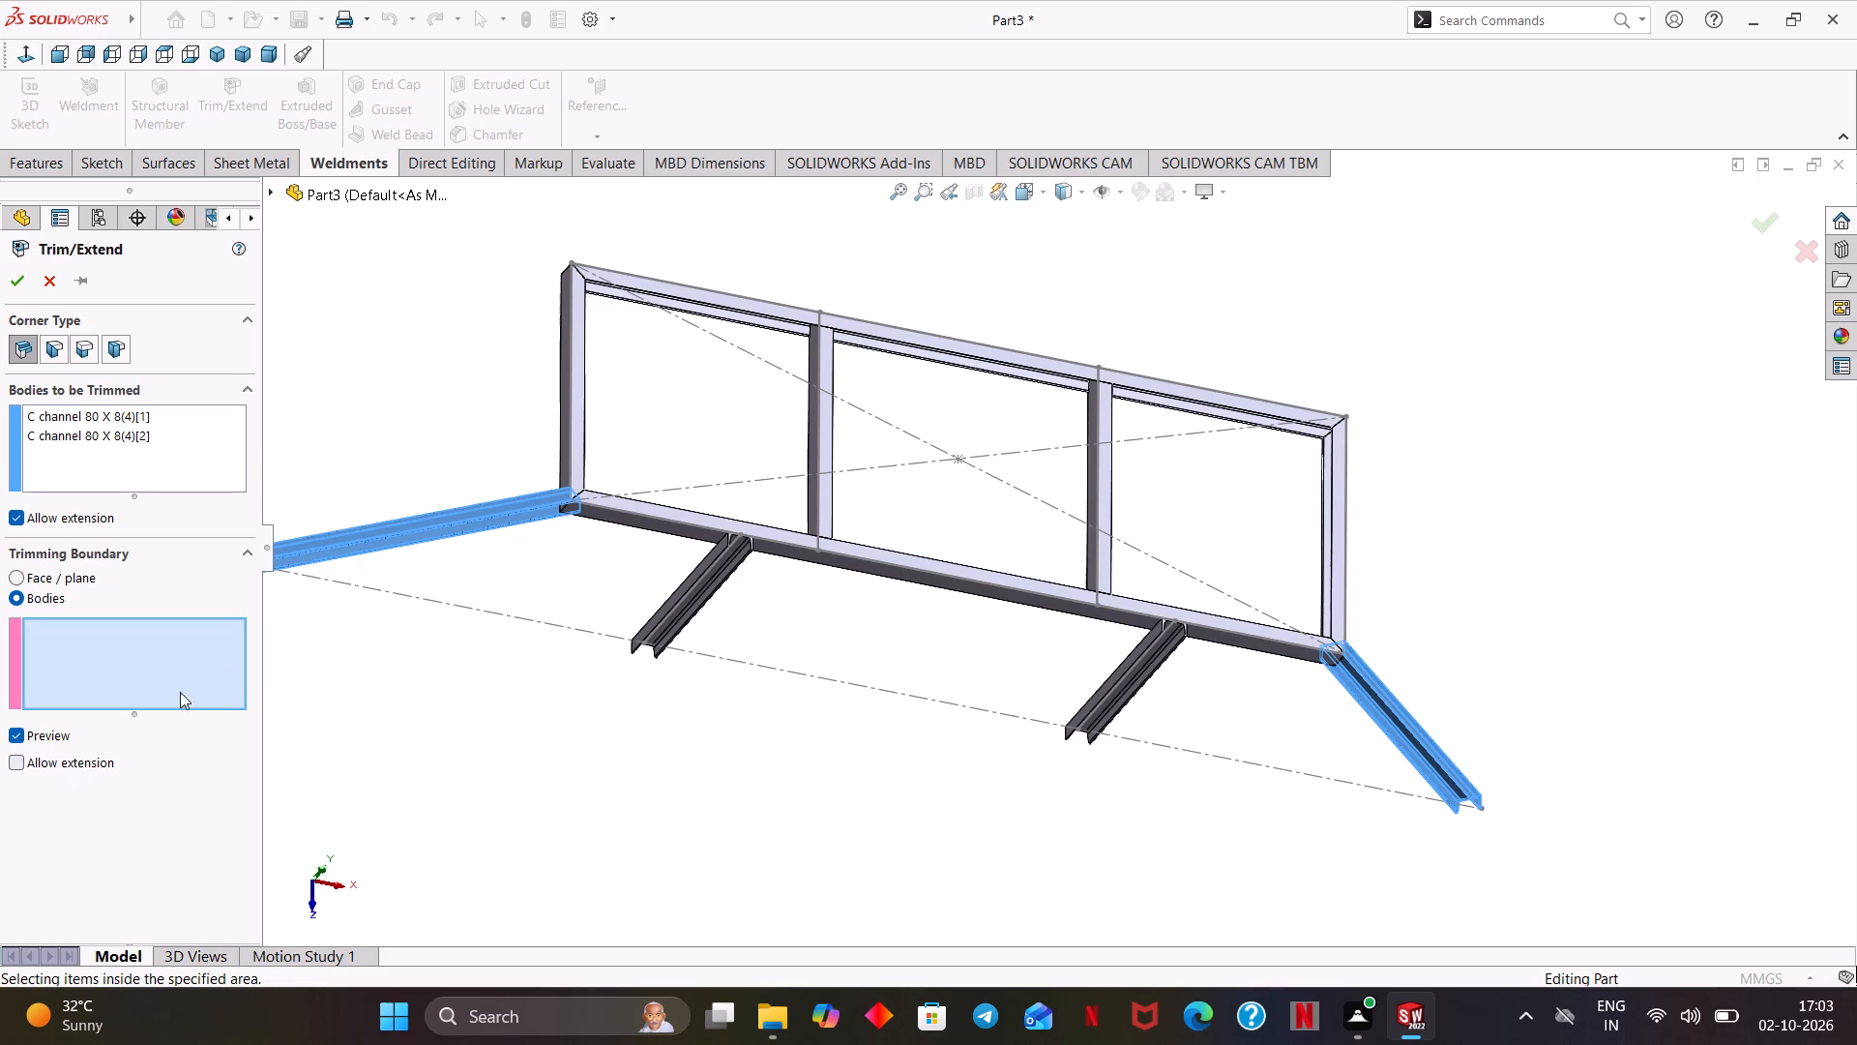
scroll(517, 436, down, 4)
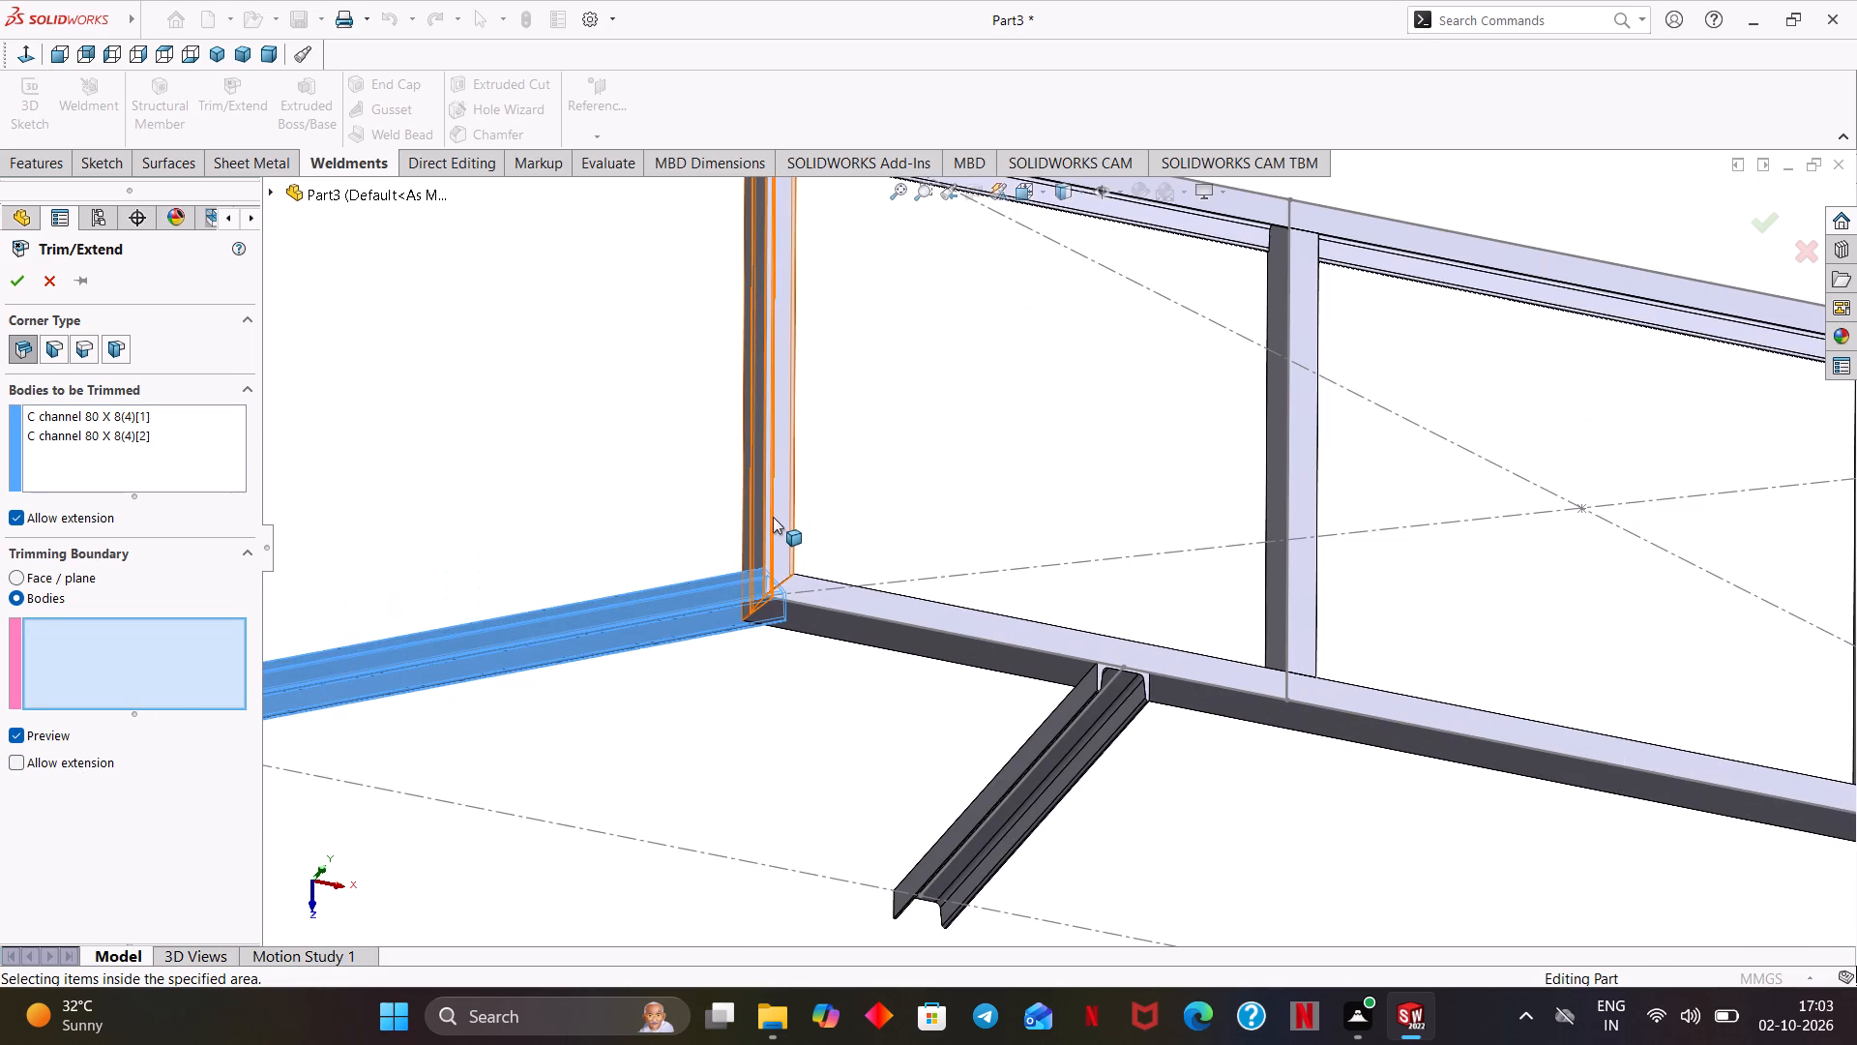
click(768, 502)
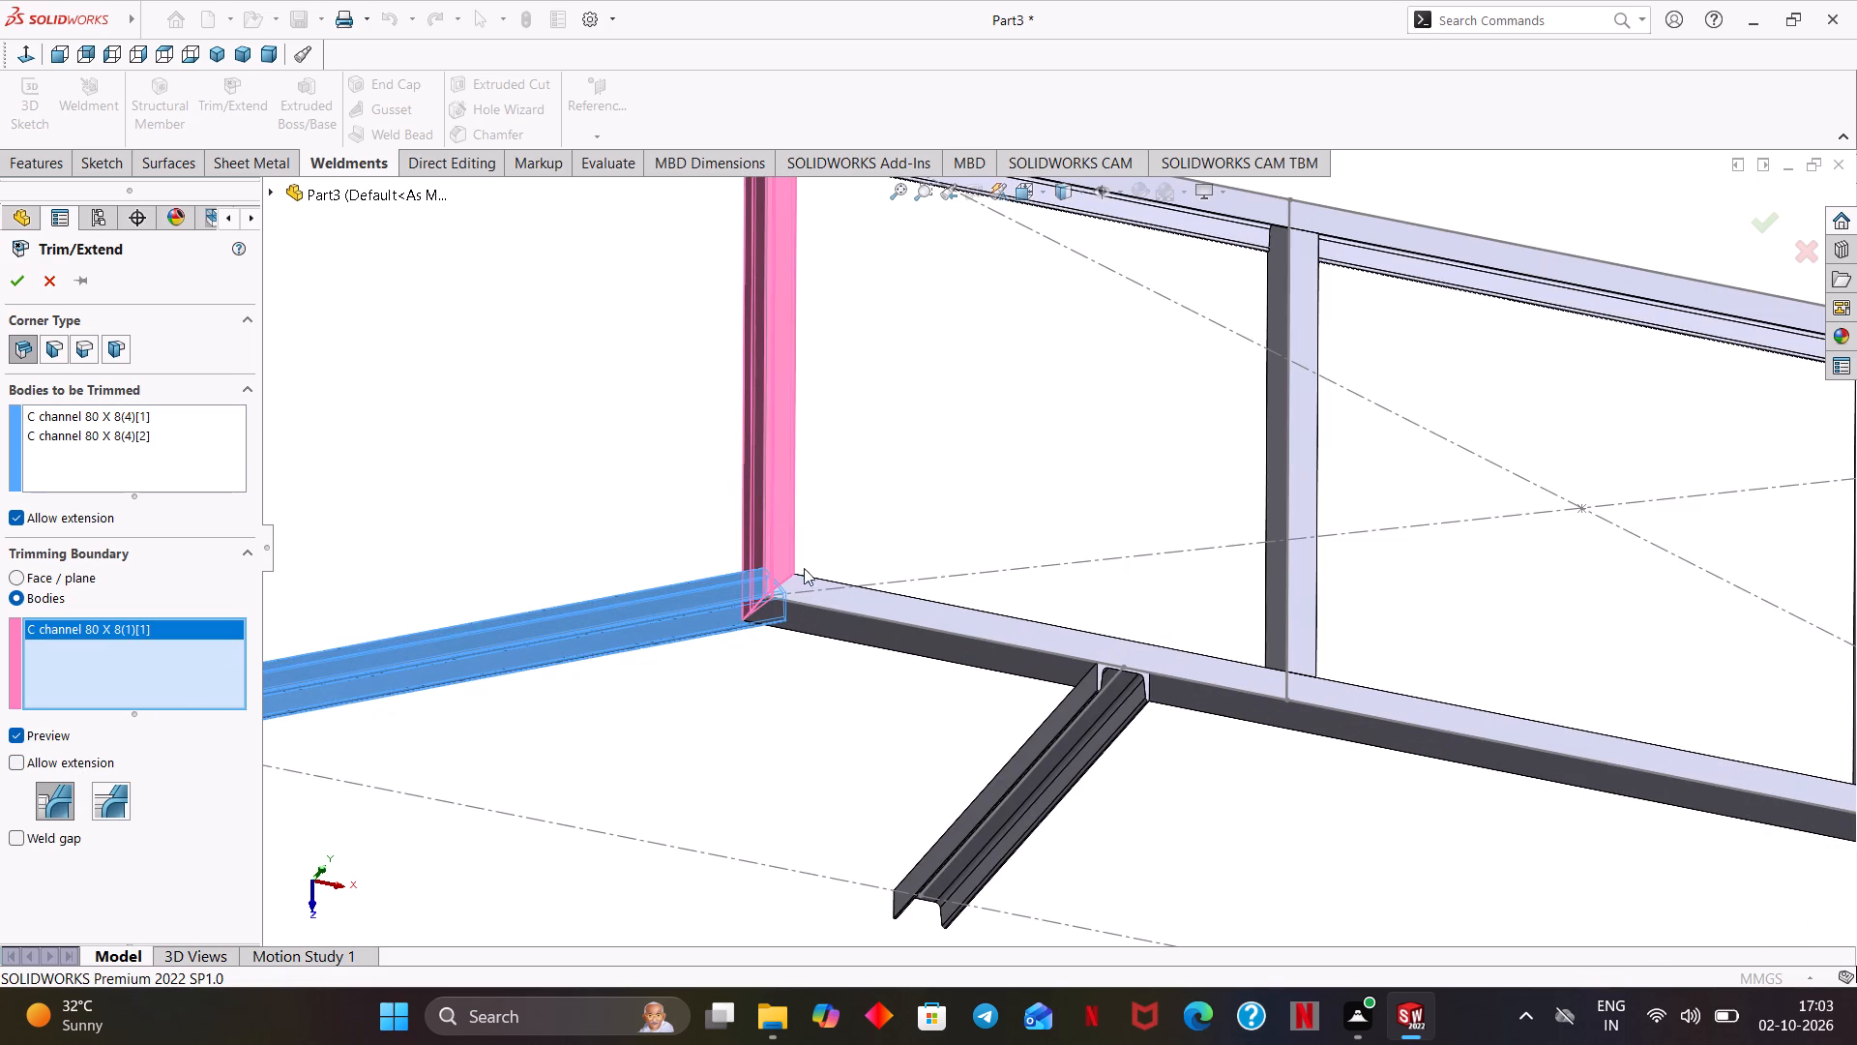
click(990, 638)
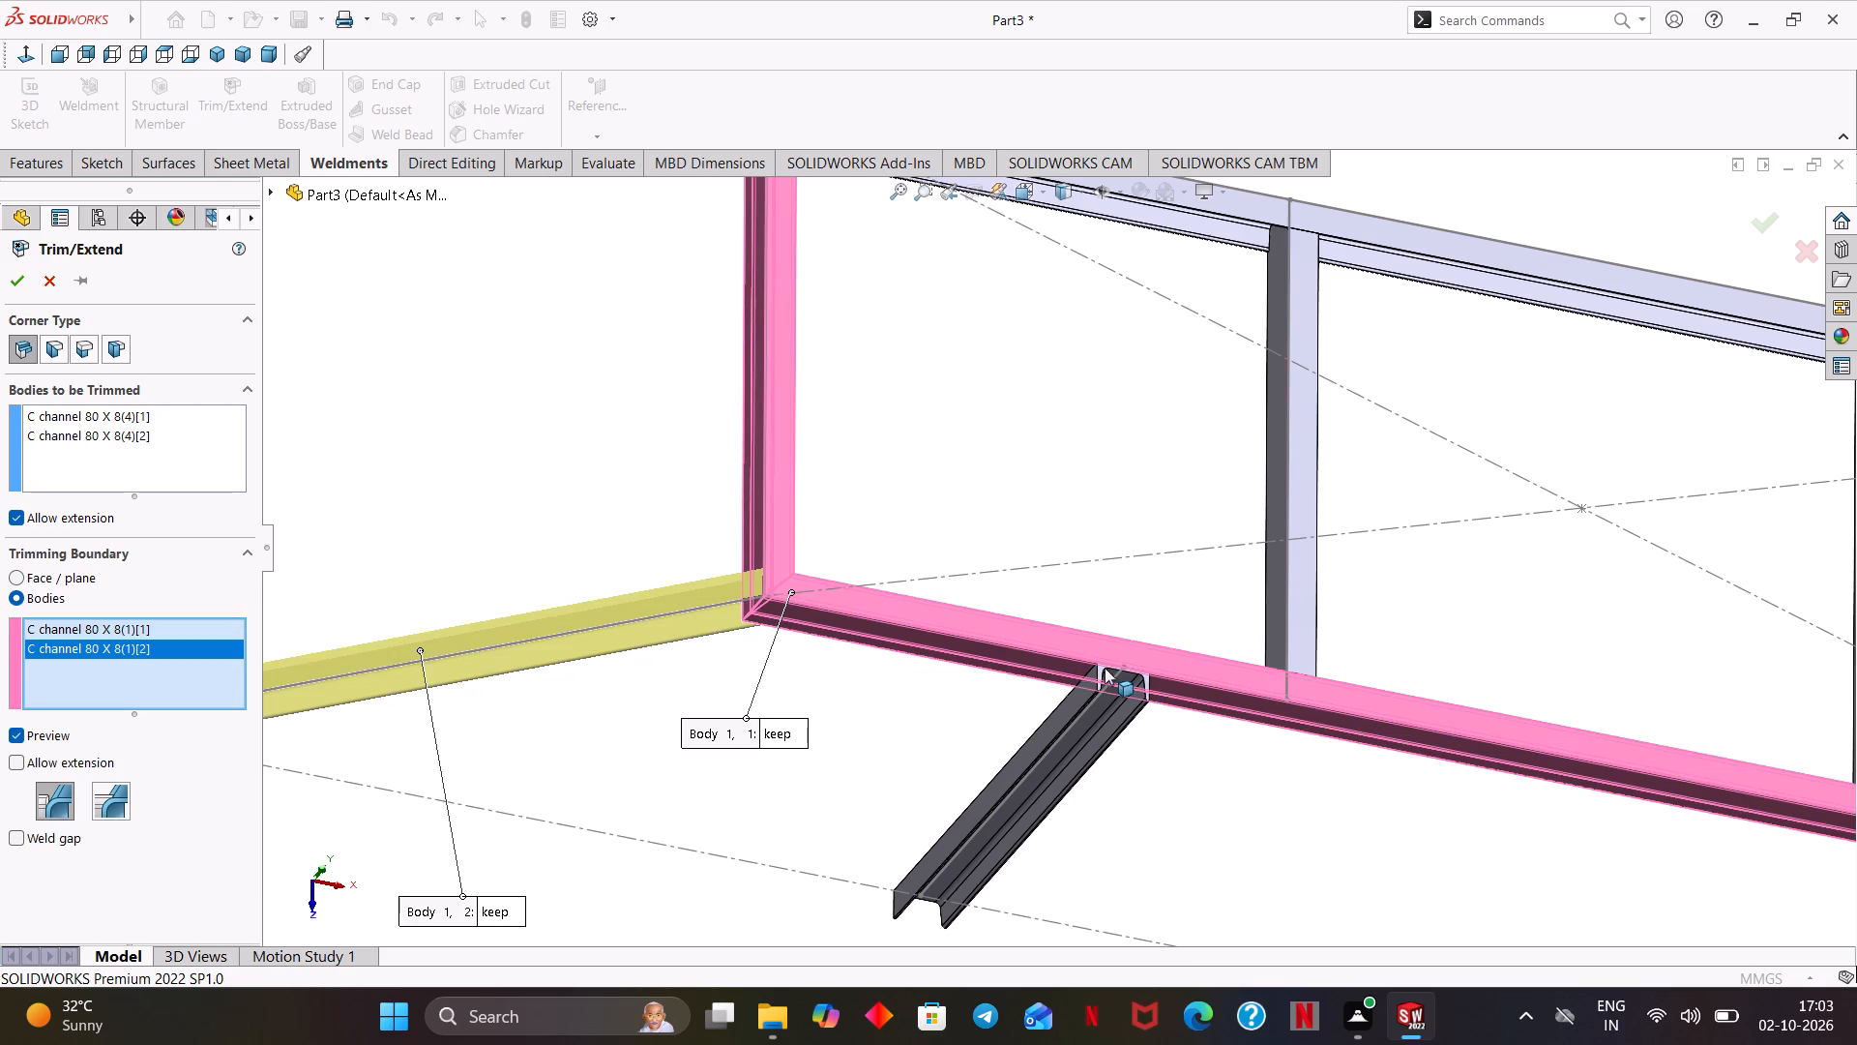
scroll(1331, 802, up, 3)
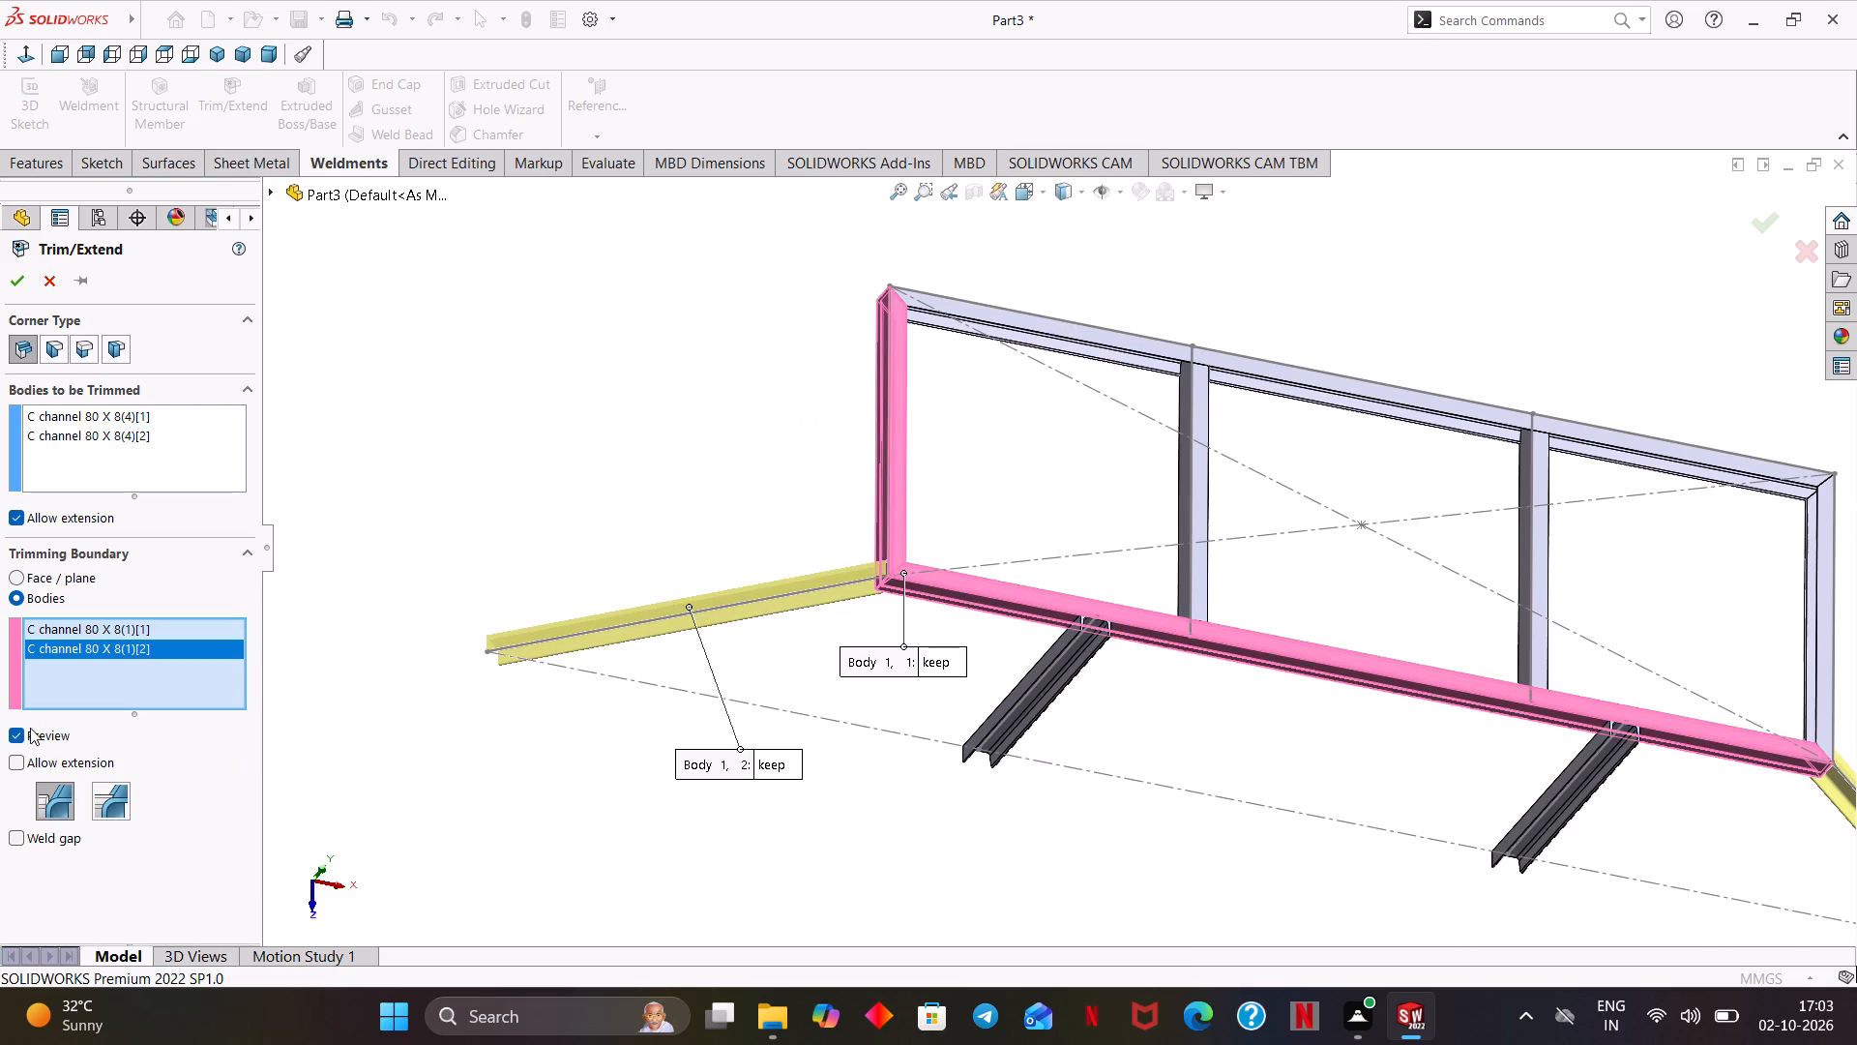
click(21, 759)
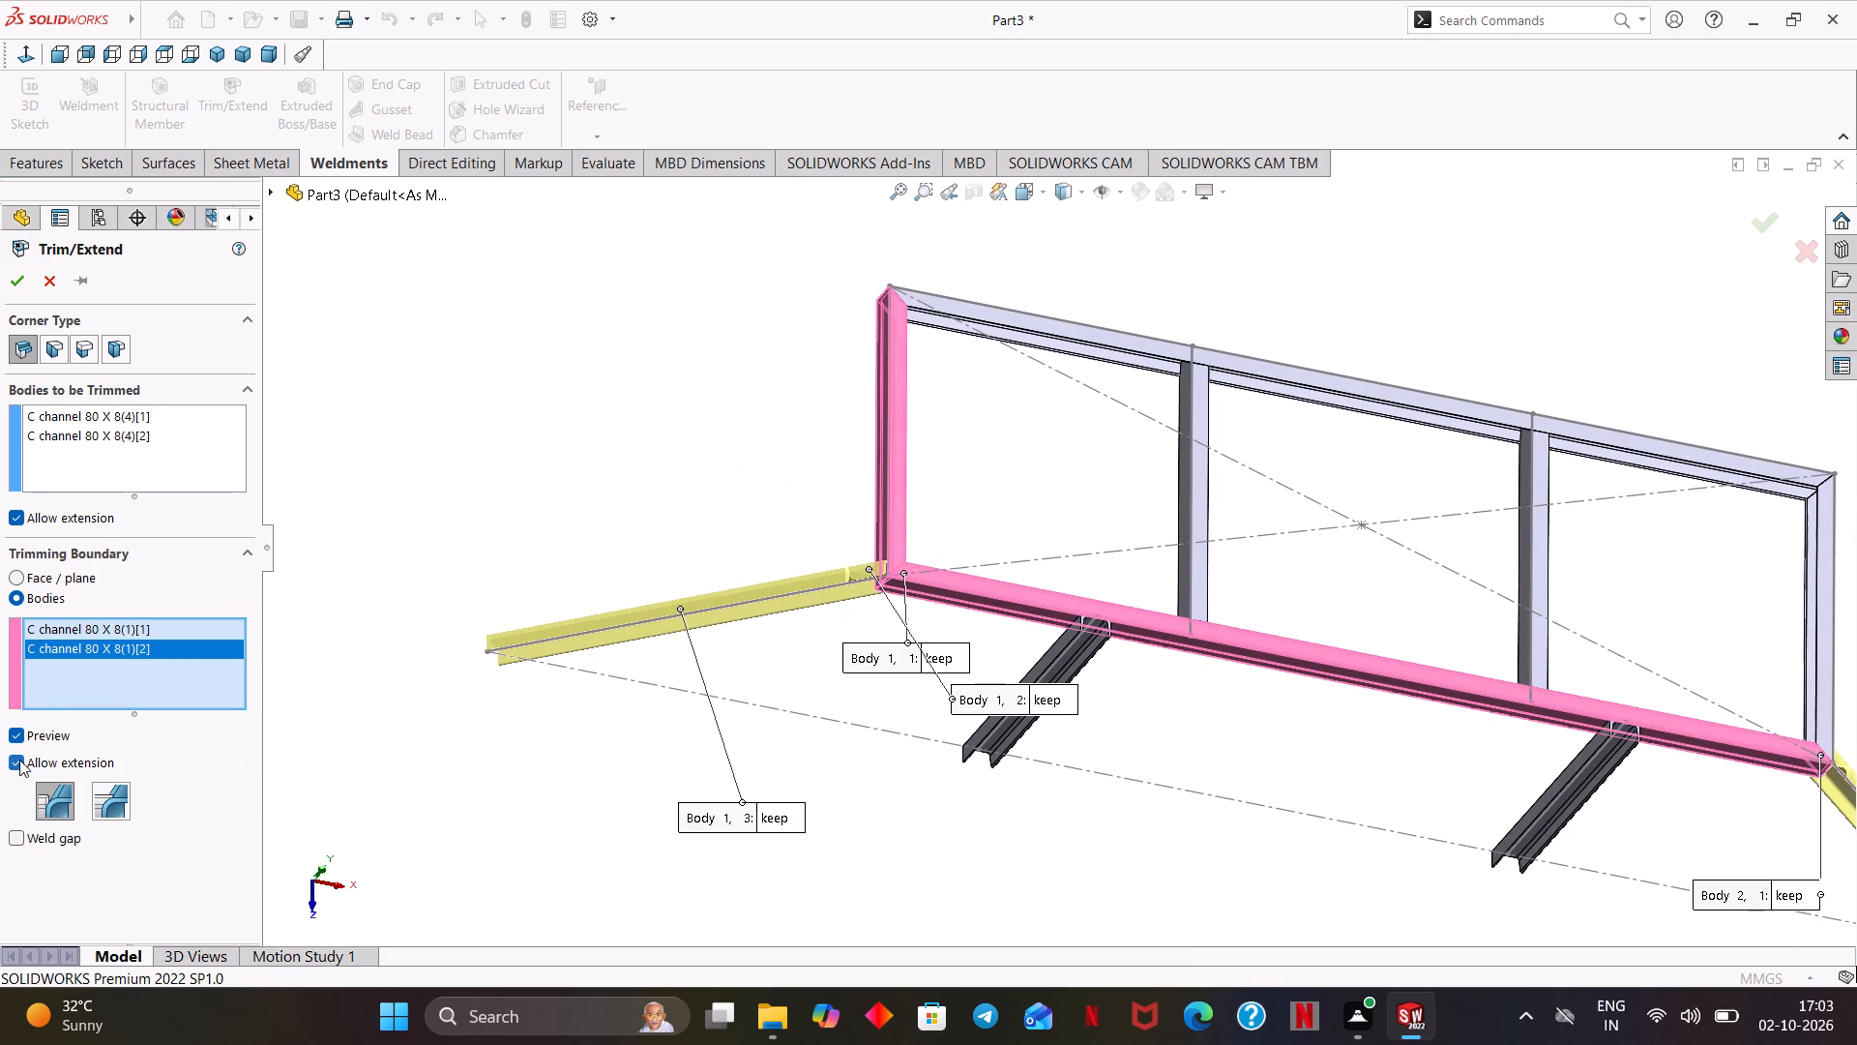
click(19, 760)
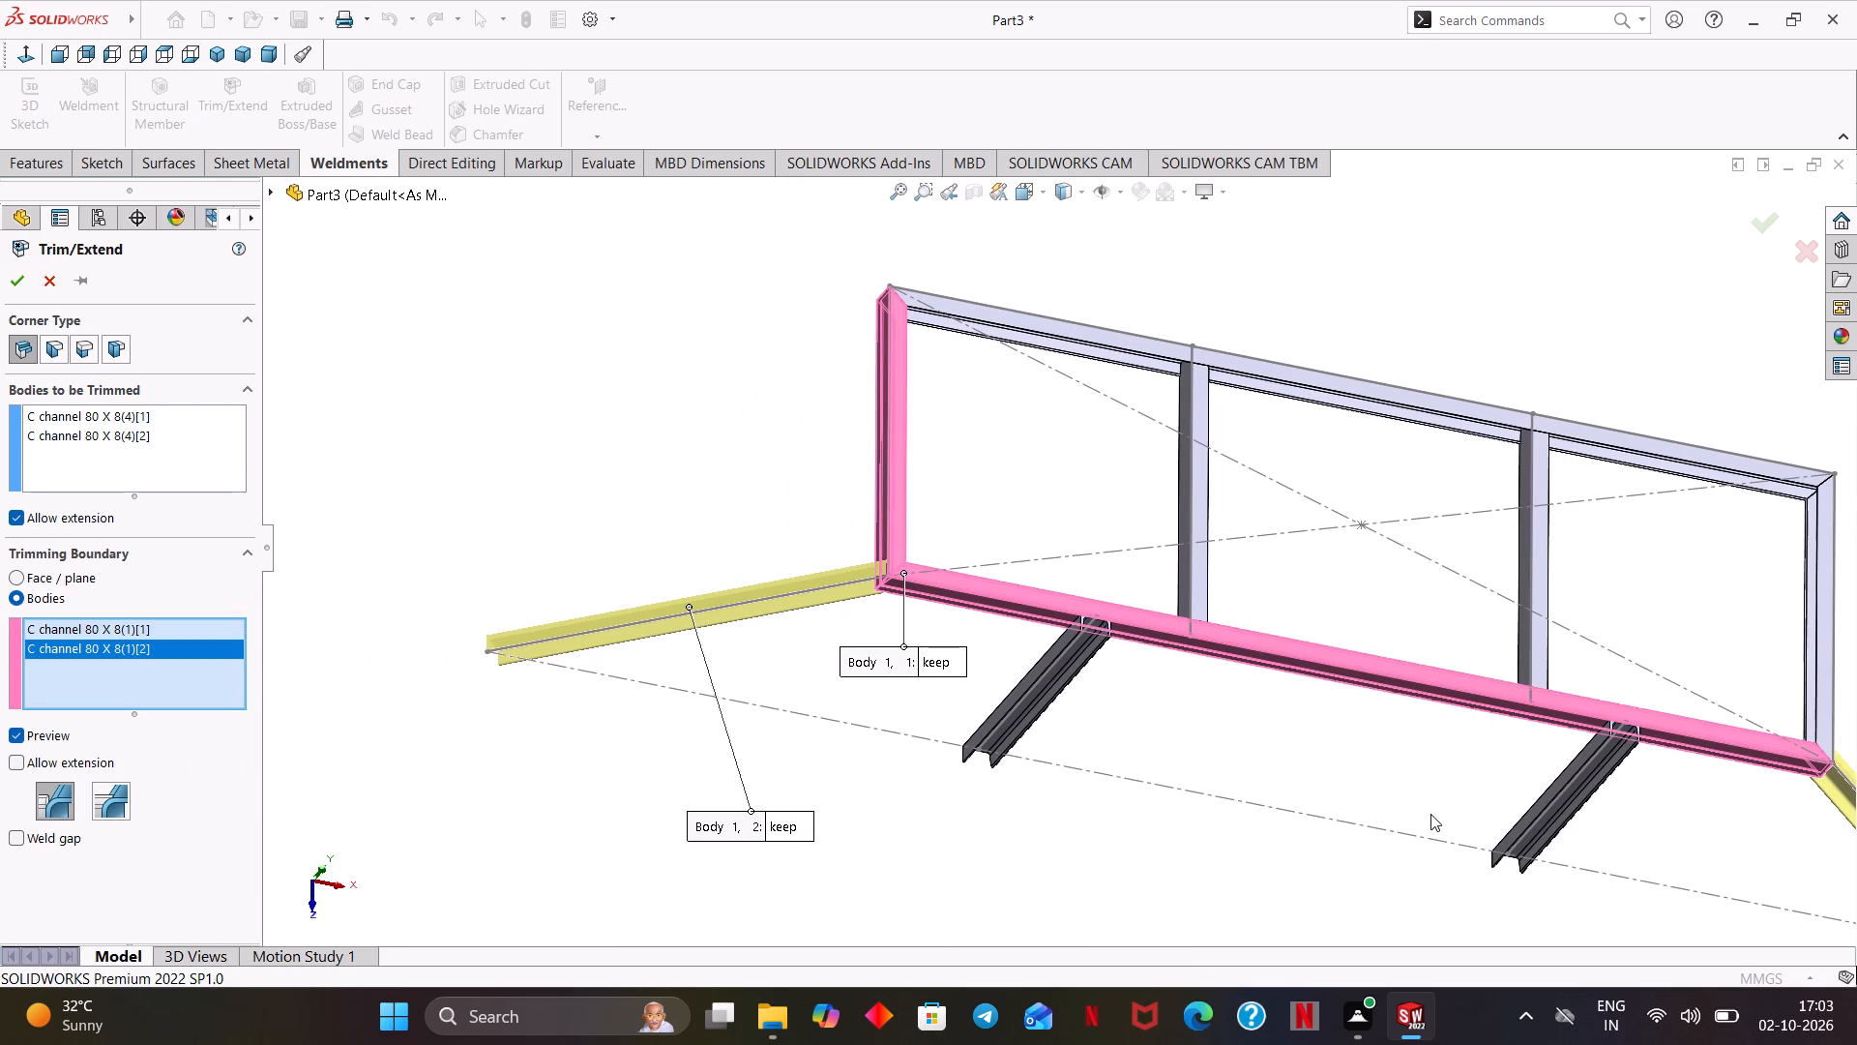
scroll(1430, 814, up, 1)
ctrl+middle_drag(1430, 814, 1302, 822)
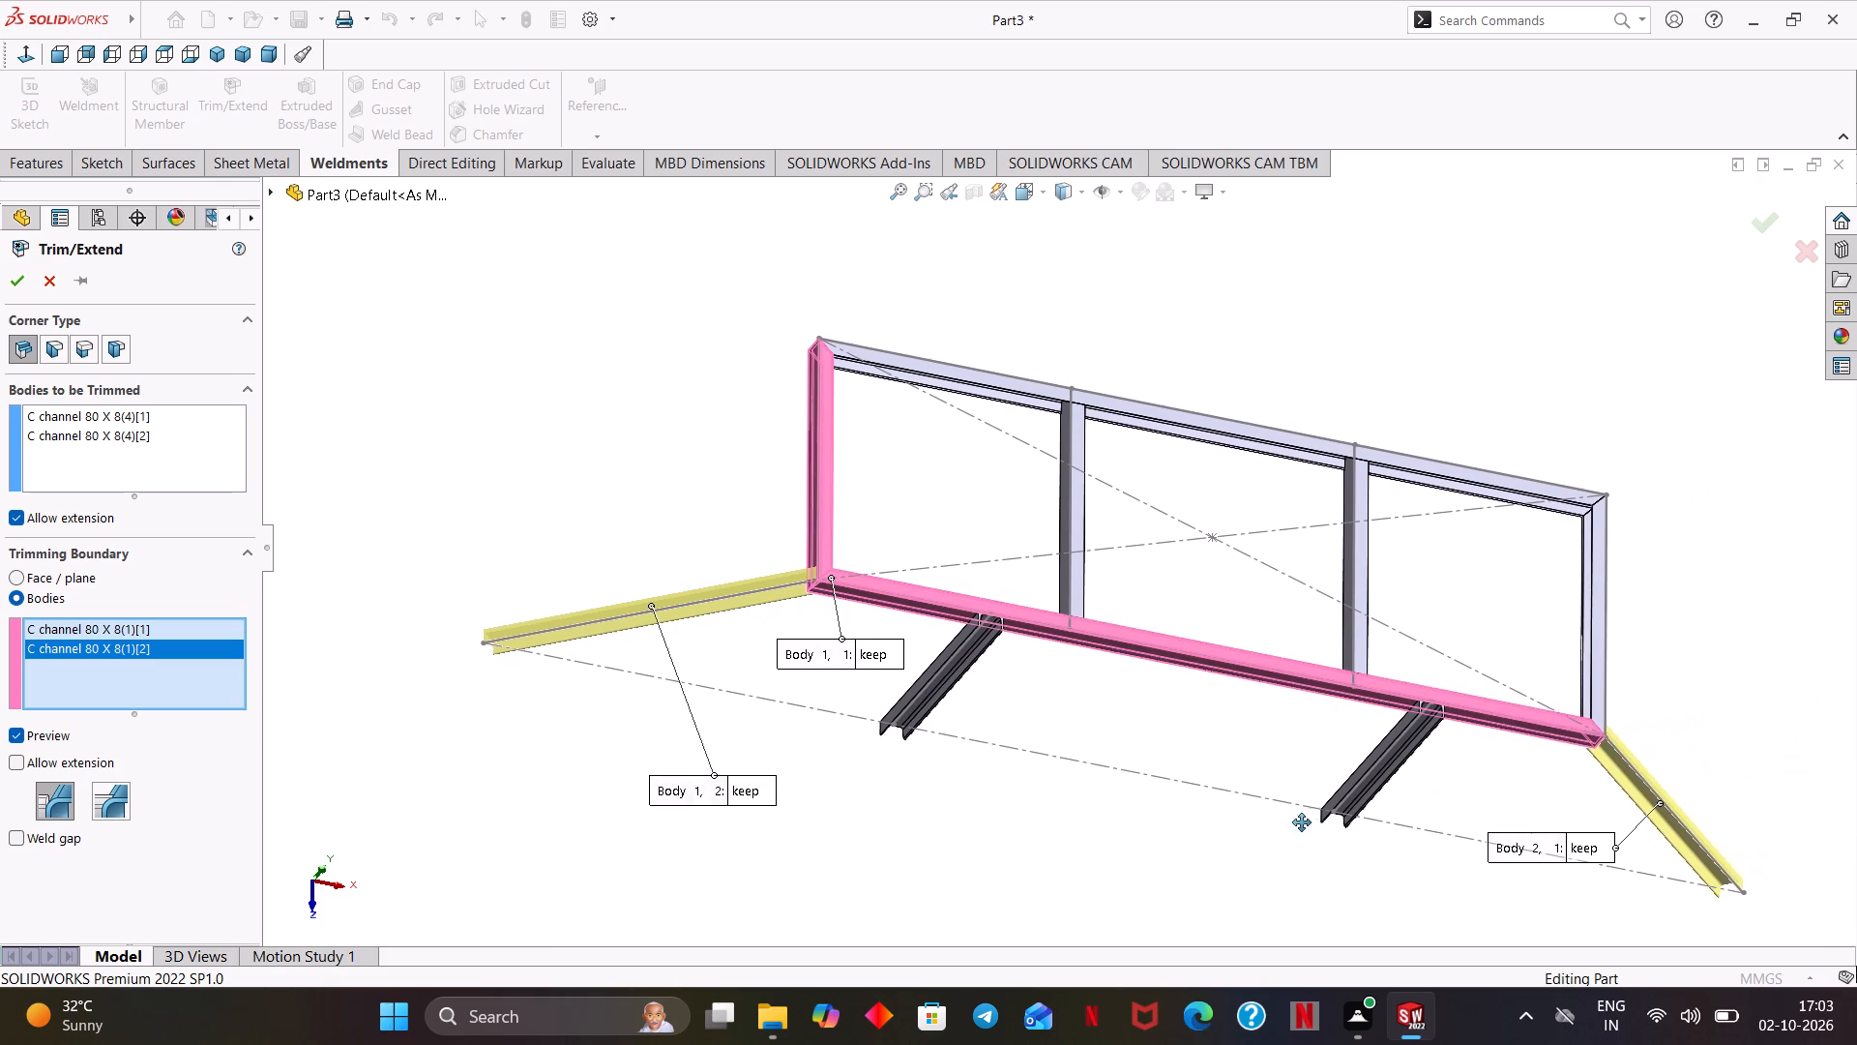
ctrl+middle_drag(1302, 822, 996, 822)
click(1267, 672)
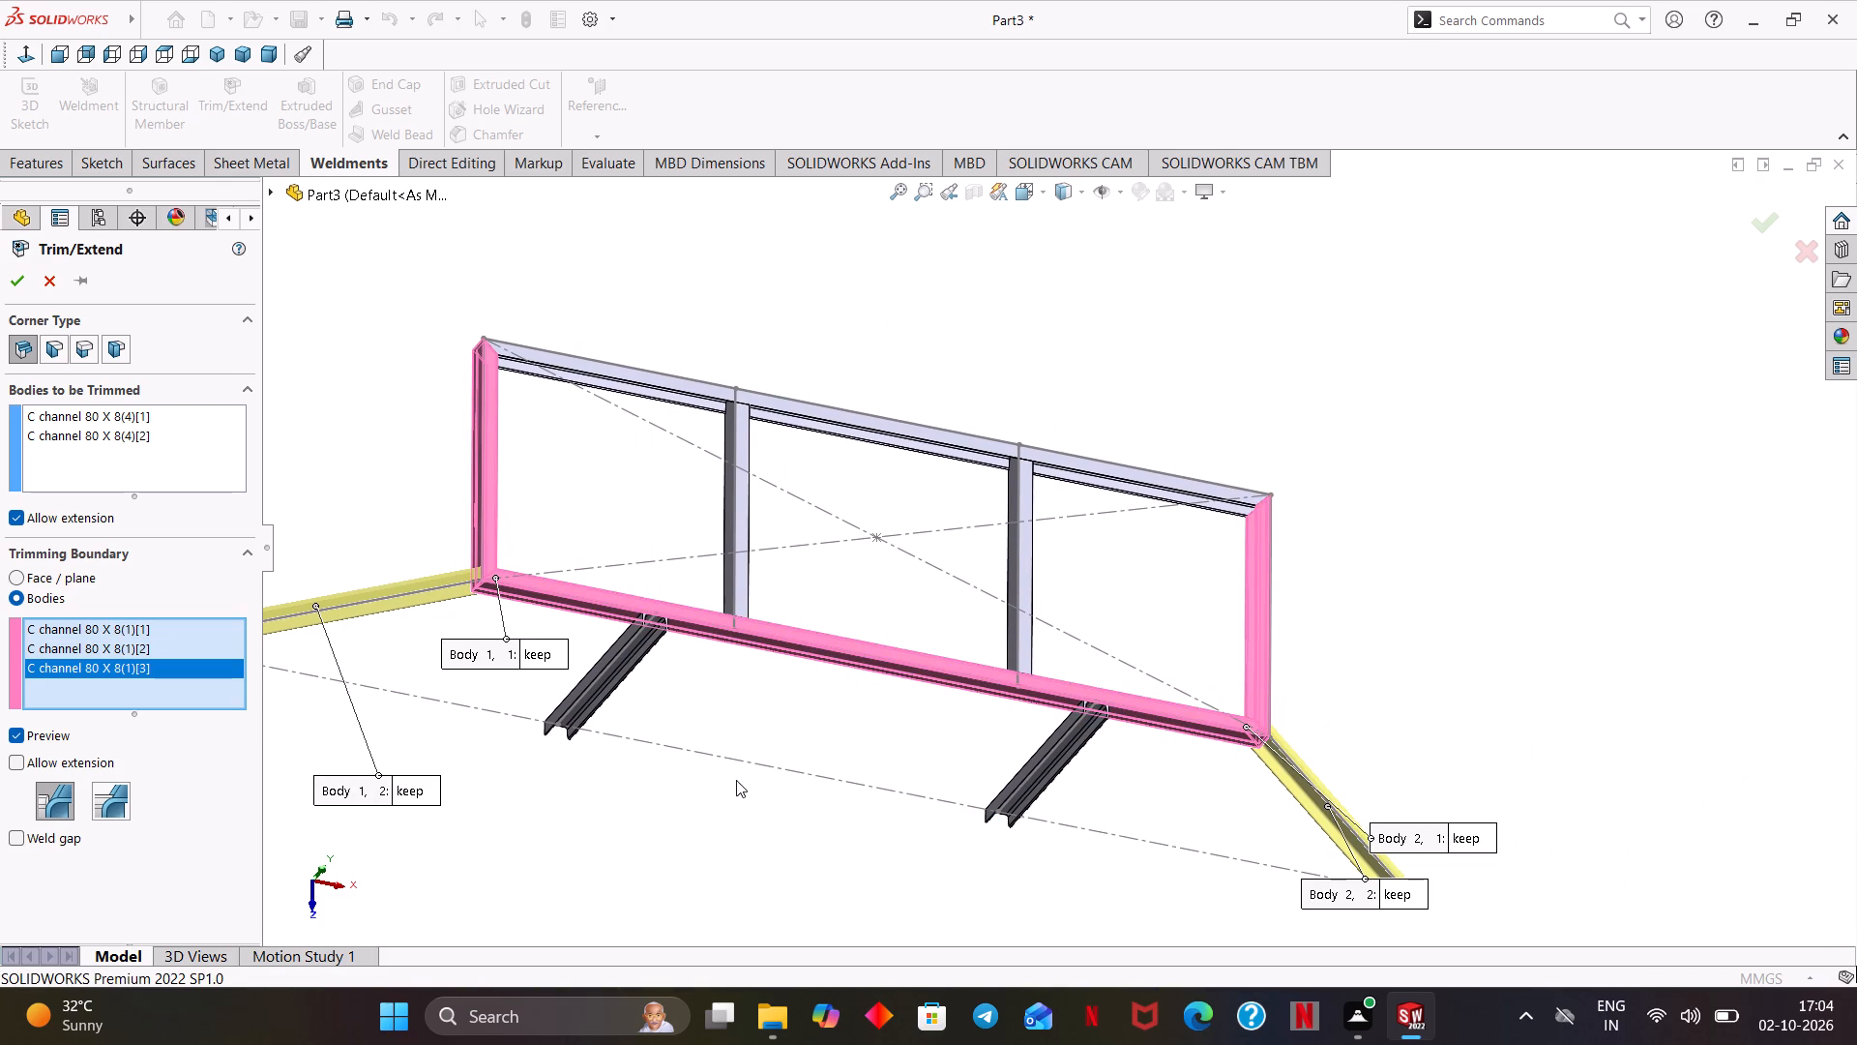
Set the Body 1, 1 piece of the left sloped leg inside the frame corner to discard.
scroll(742, 745, down, 3)
middle_drag(751, 703, 706, 731)
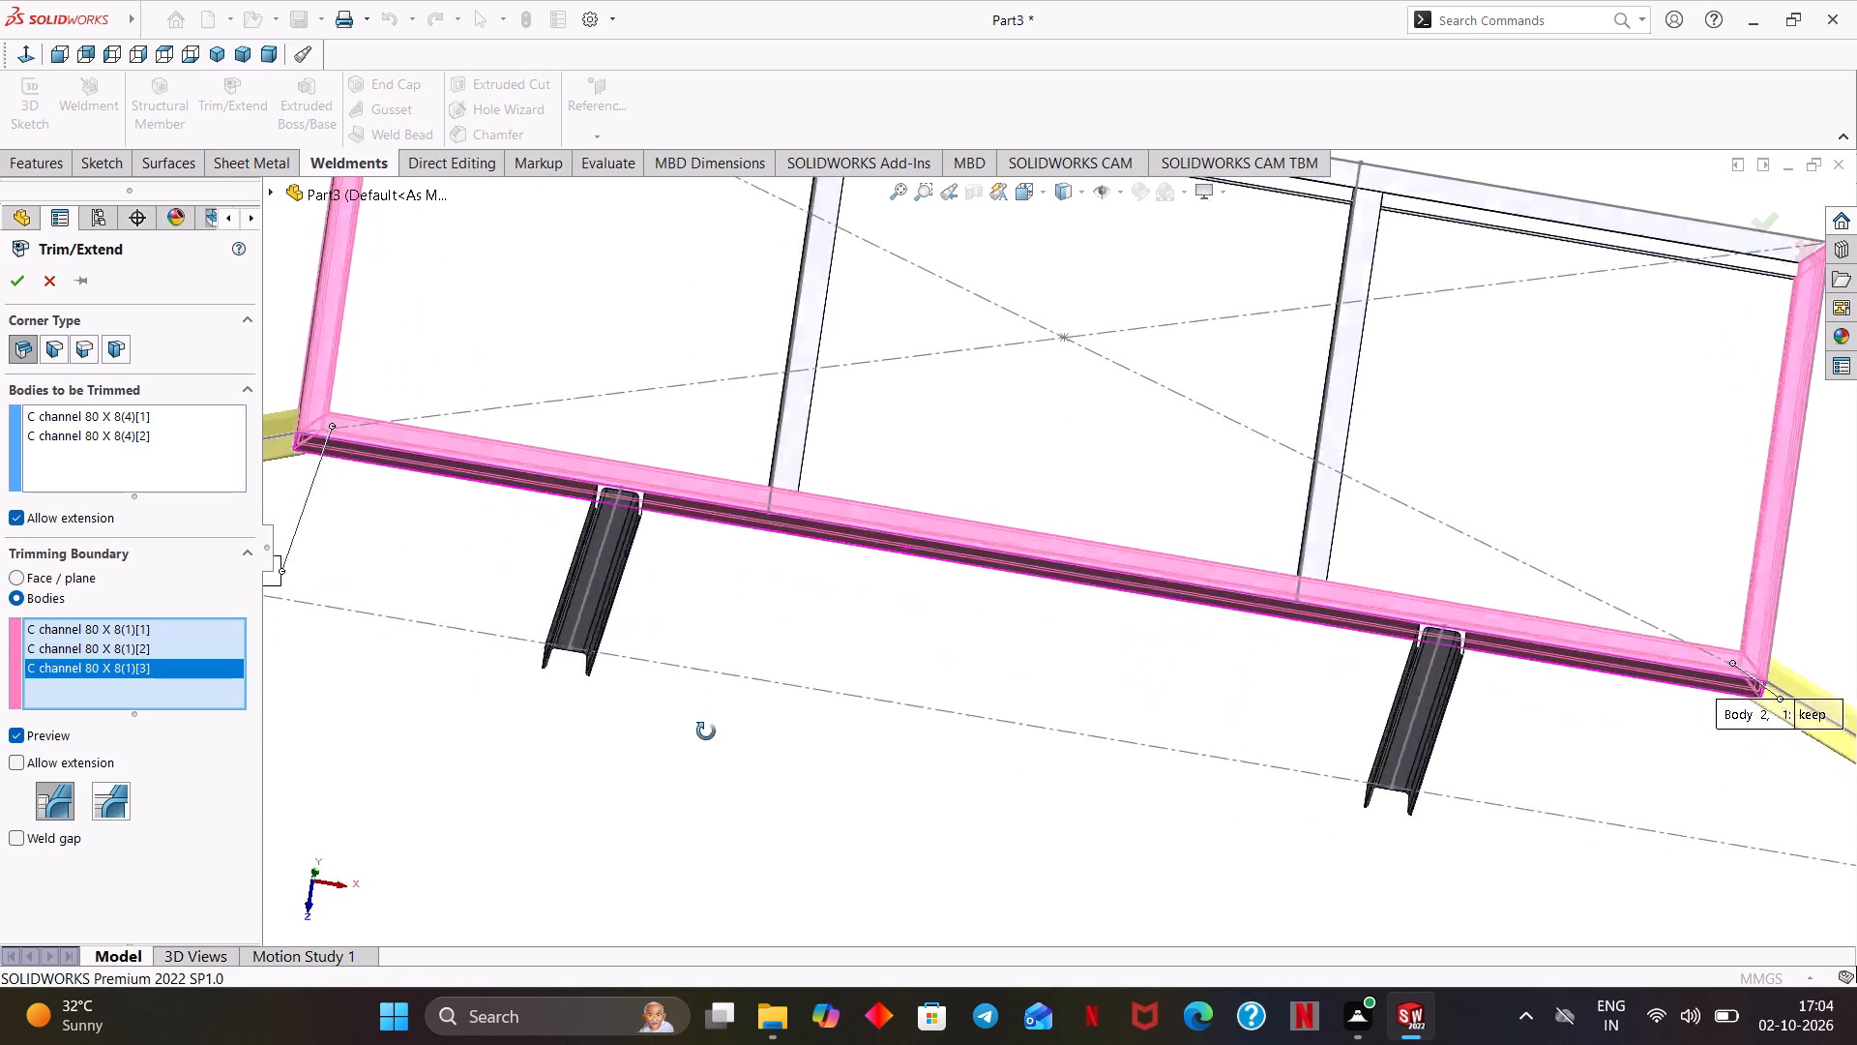
middle_drag(706, 731, 551, 826)
scroll(628, 542, down, 1)
ctrl+middle_drag(683, 425, 674, 512)
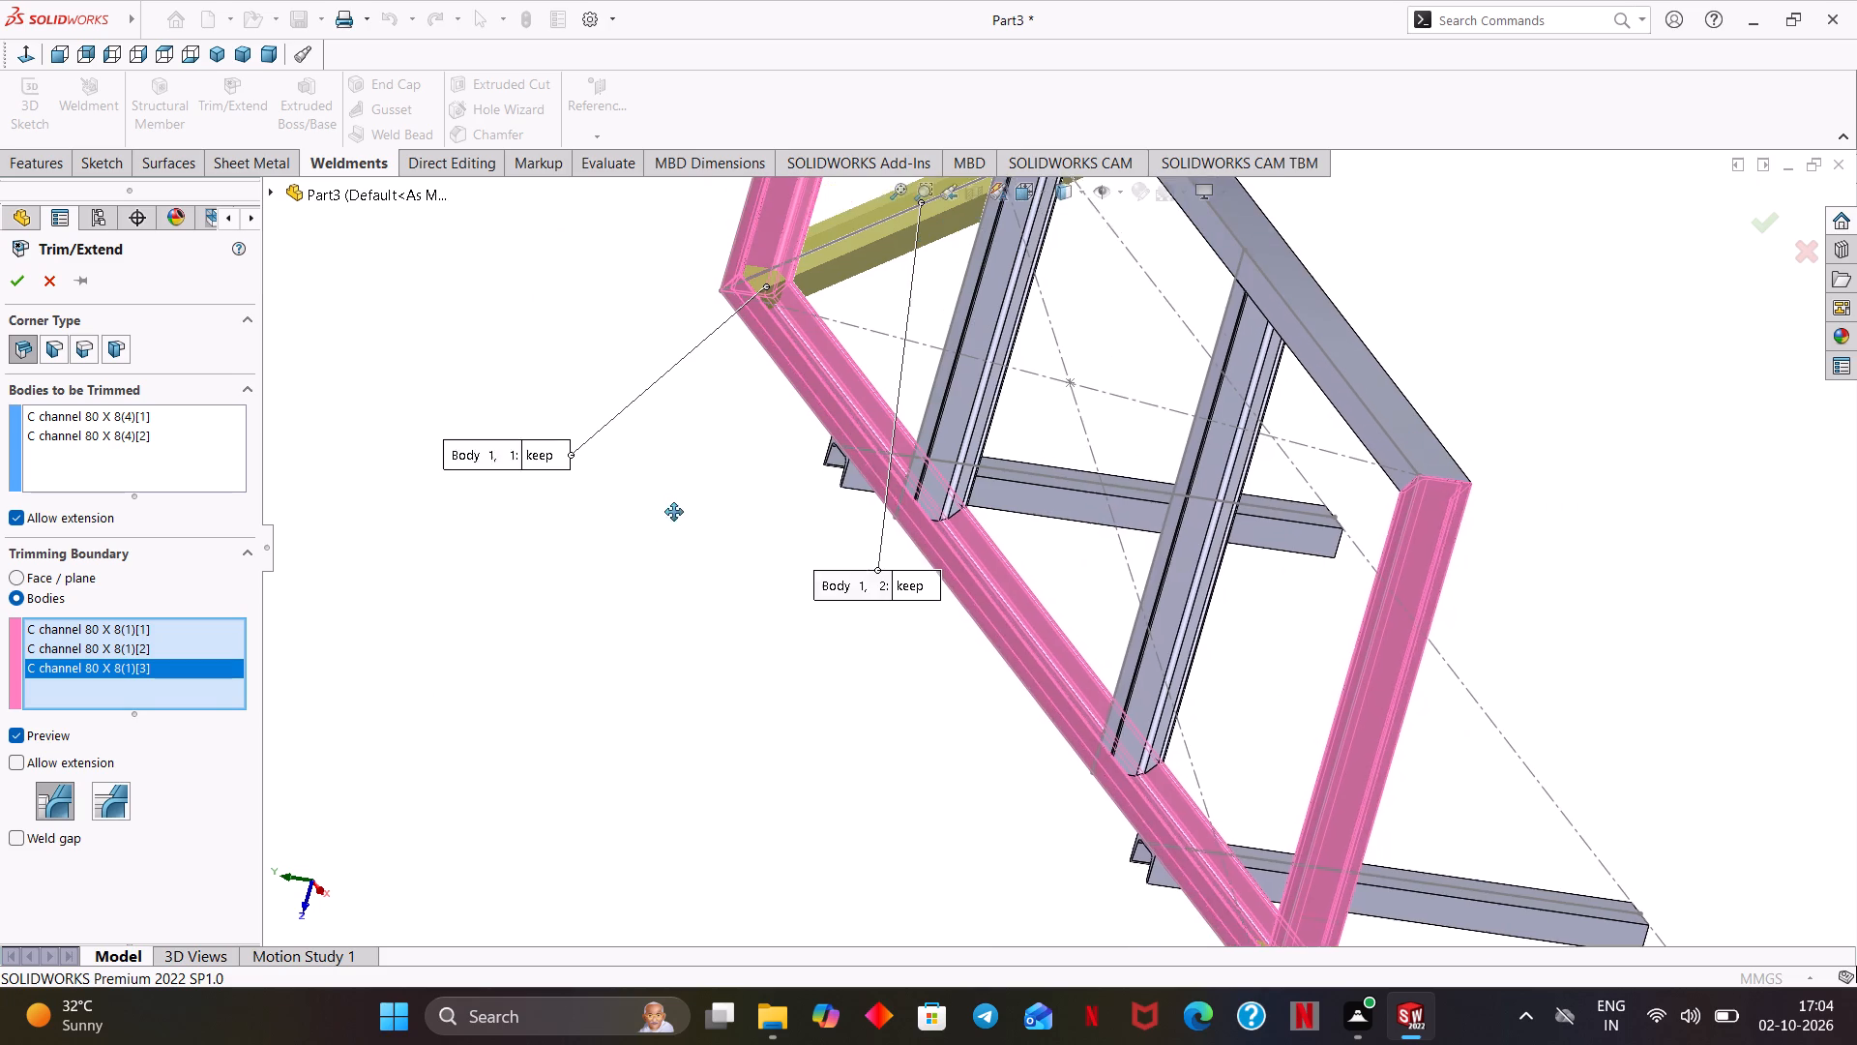
ctrl+middle_drag(674, 512, 621, 739)
ctrl+scroll(621, 741, down, 3)
drag(305, 674, 403, 614)
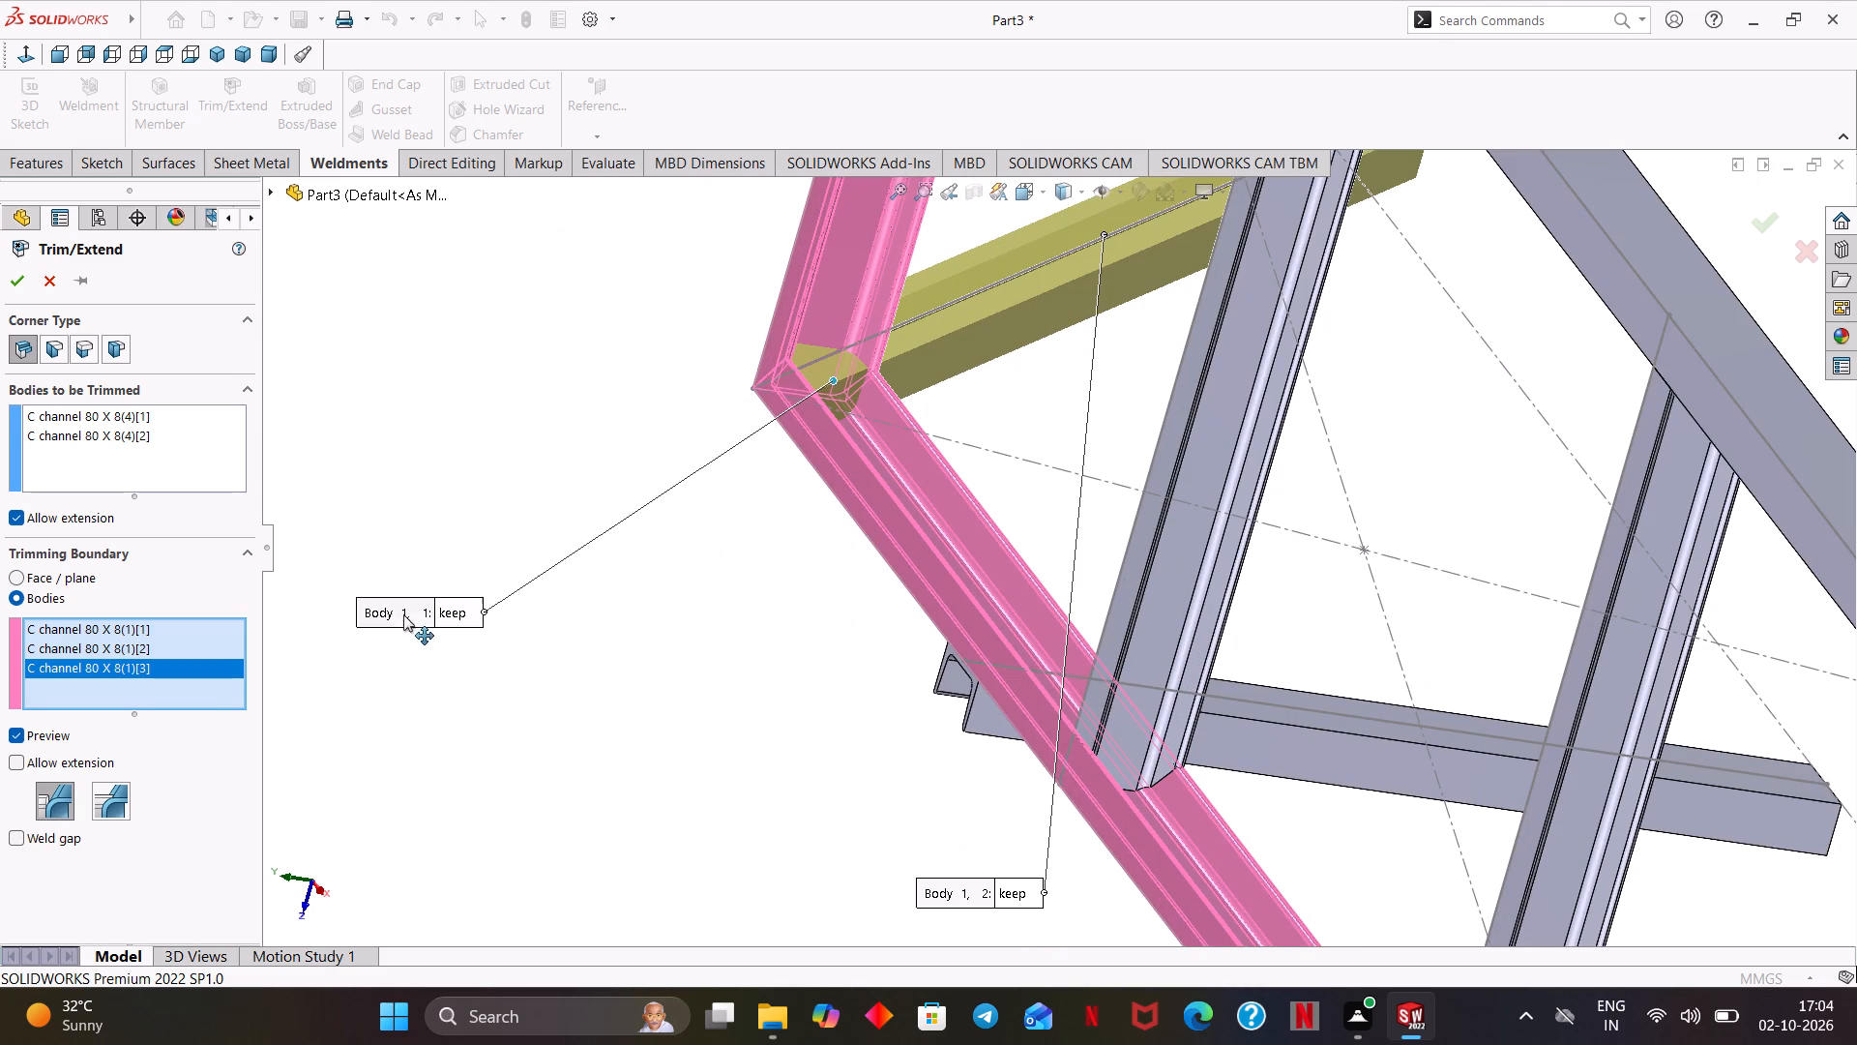
drag(403, 614, 495, 504)
click(557, 496)
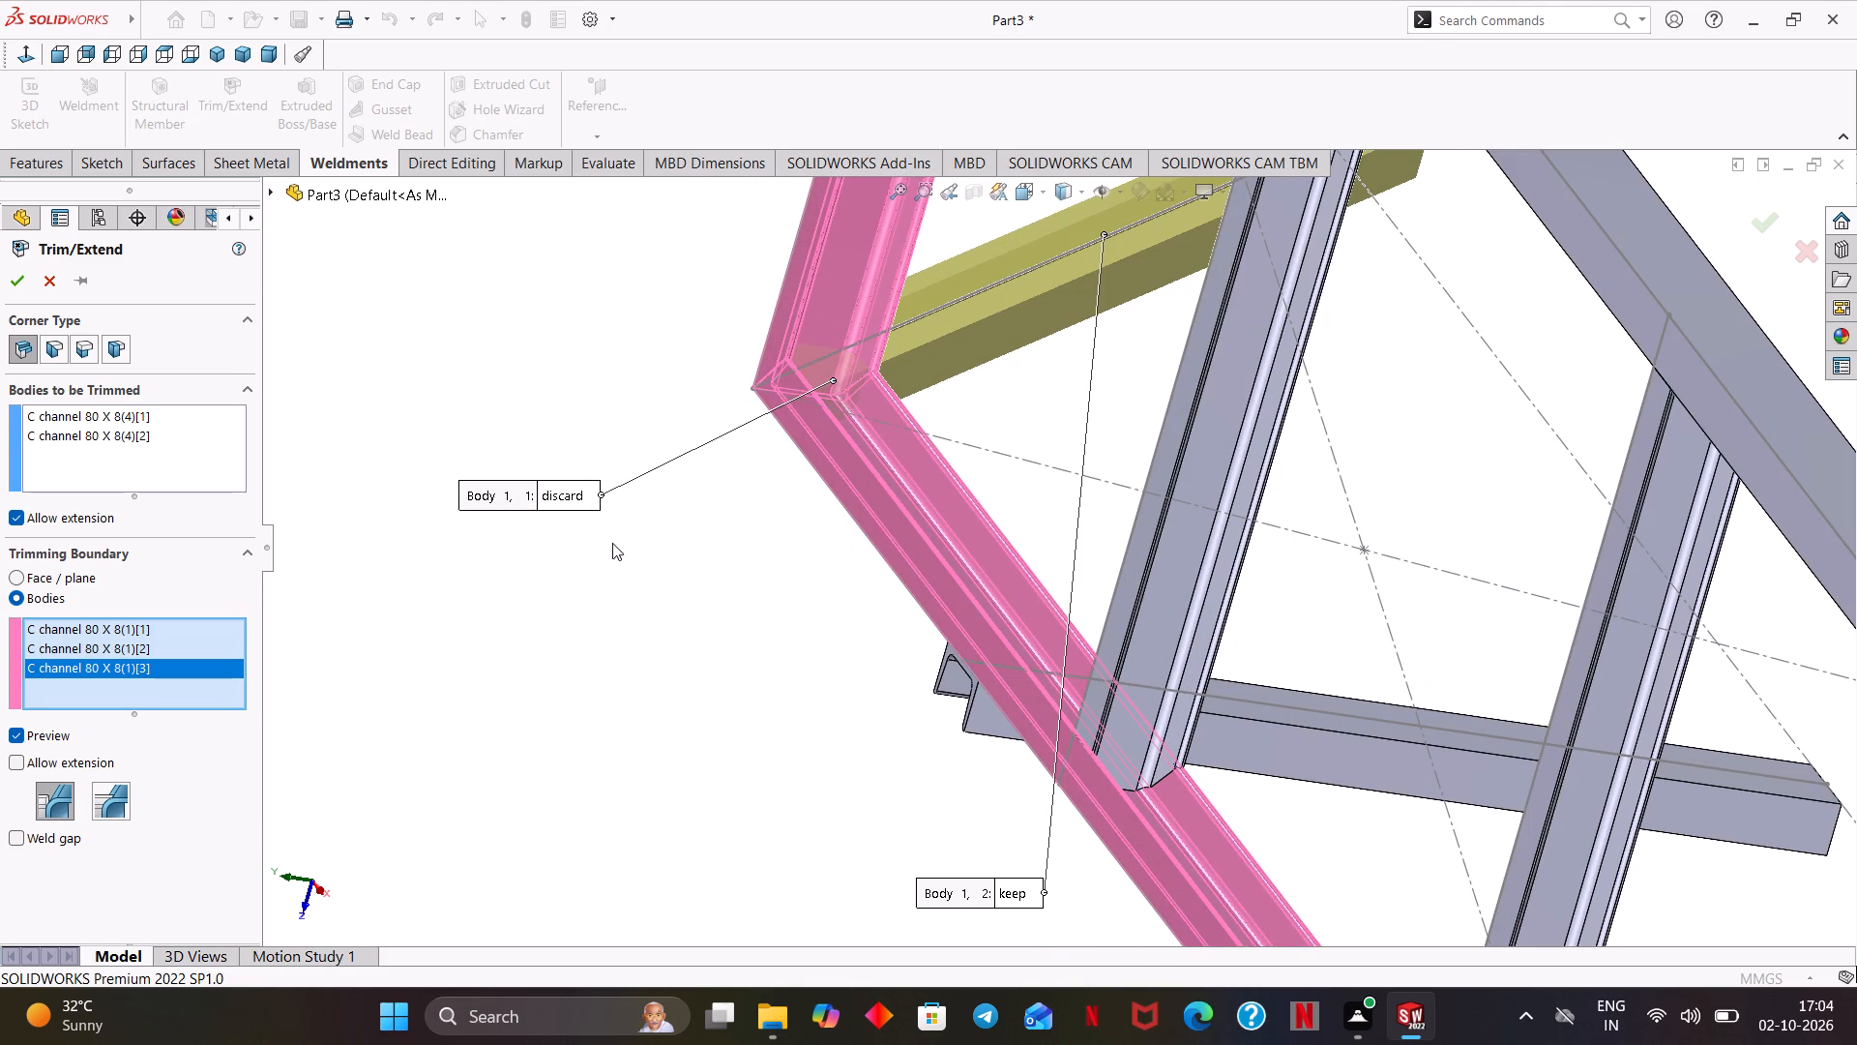
Set the Body 2, 1 piece of the right sloped leg to discard and apply the trim.
scroll(659, 564, up, 4)
ctrl+middle_drag(817, 774, 656, 693)
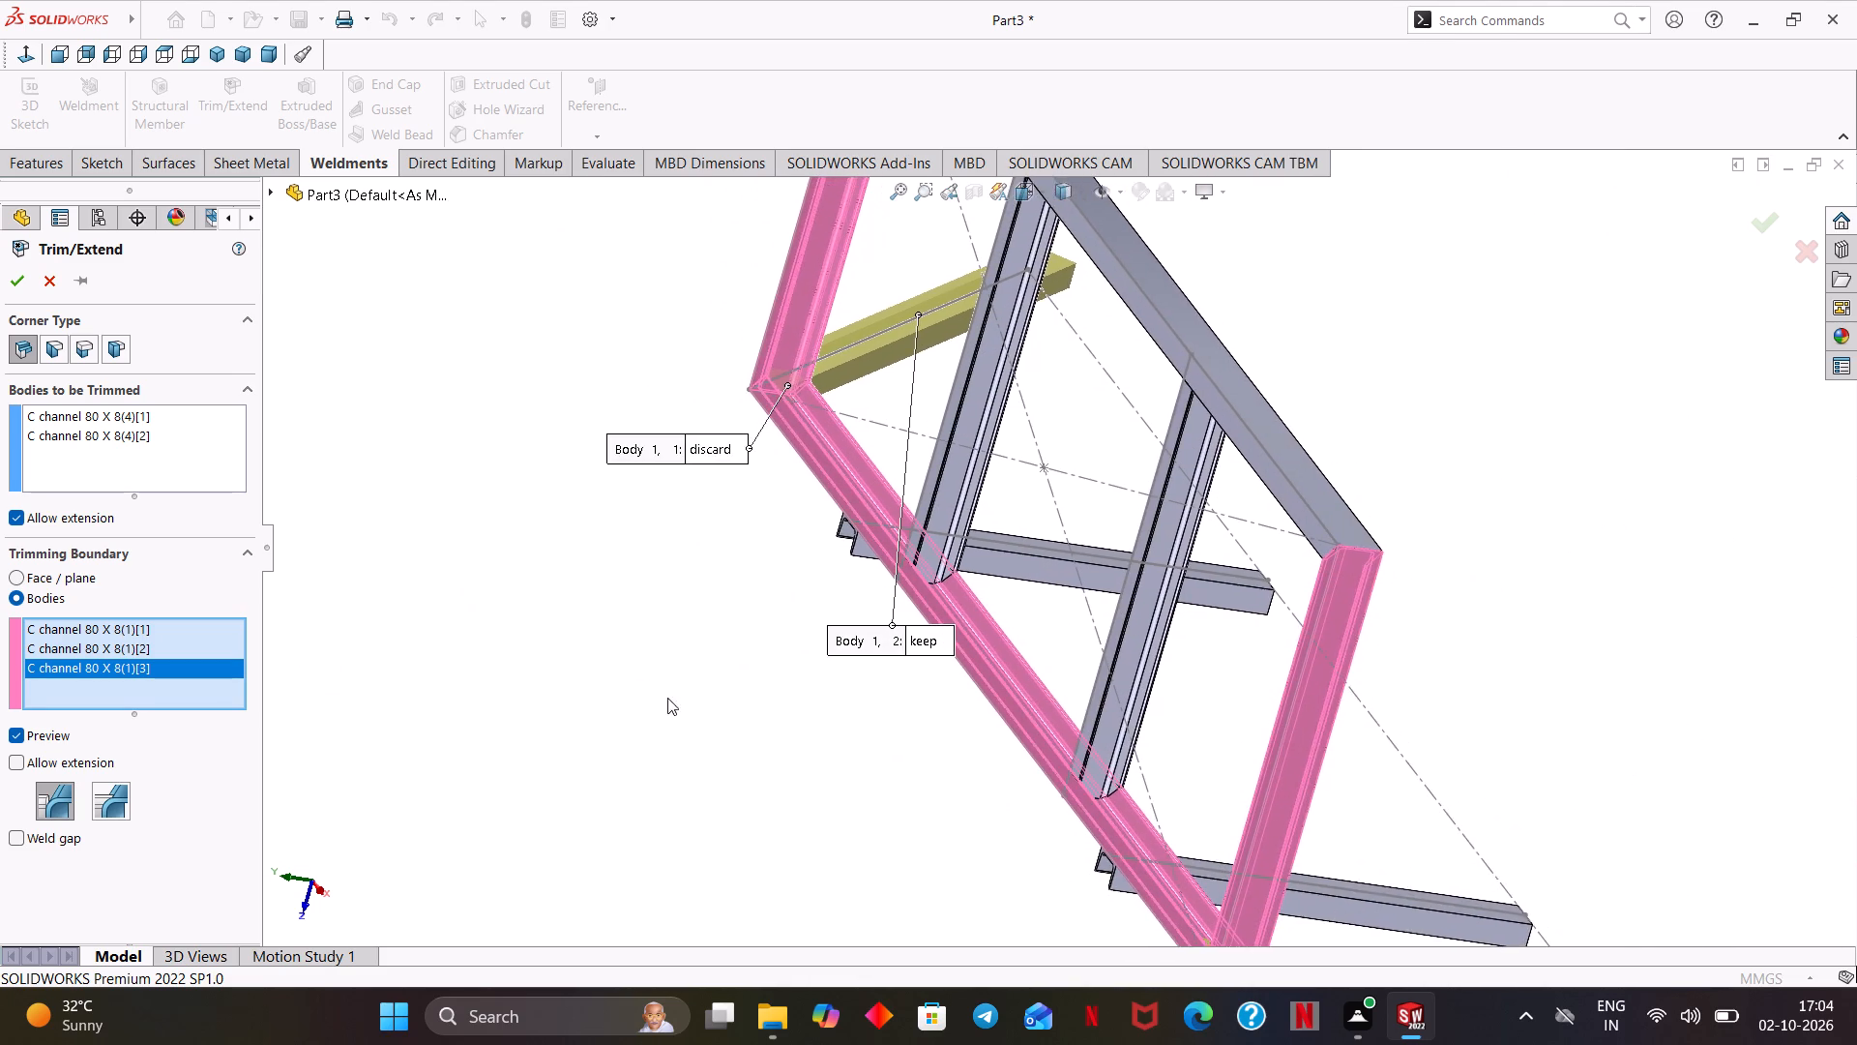
middle_drag(667, 698, 752, 516)
ctrl+middle_drag(1178, 615, 783, 592)
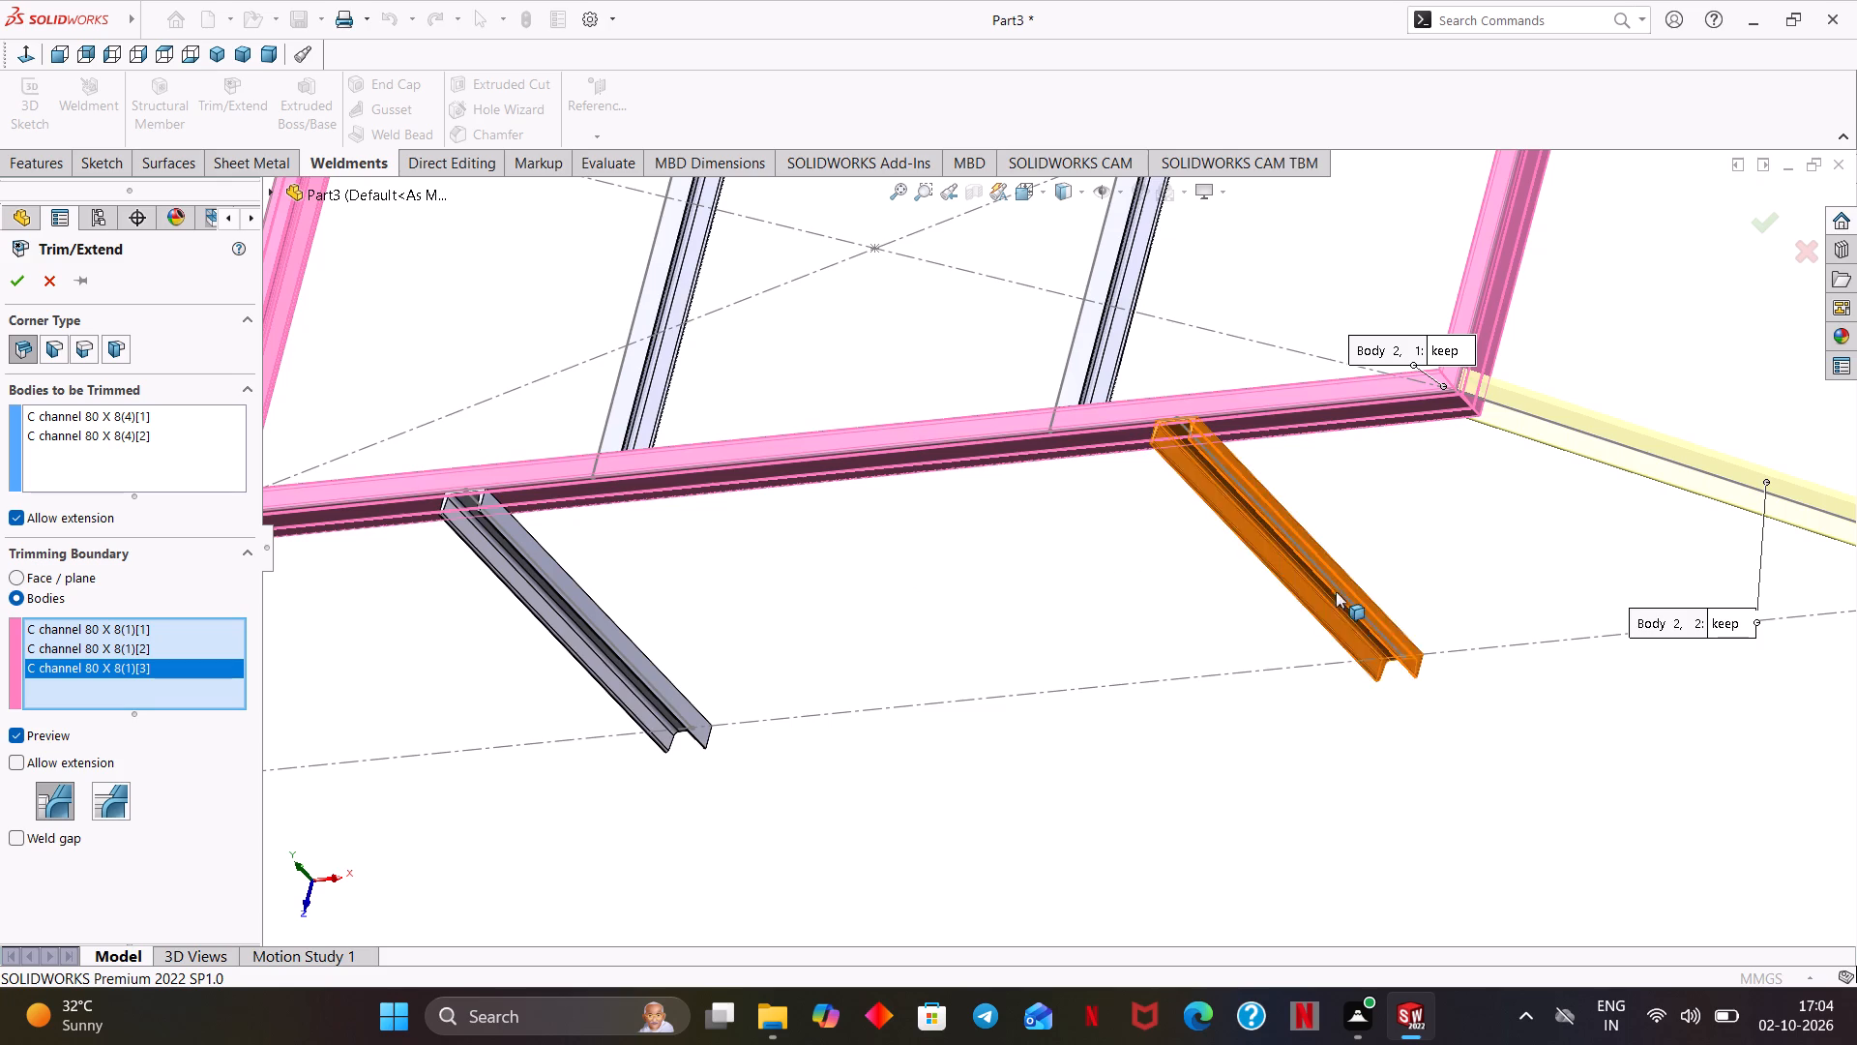
middle_drag(1462, 494, 1416, 706)
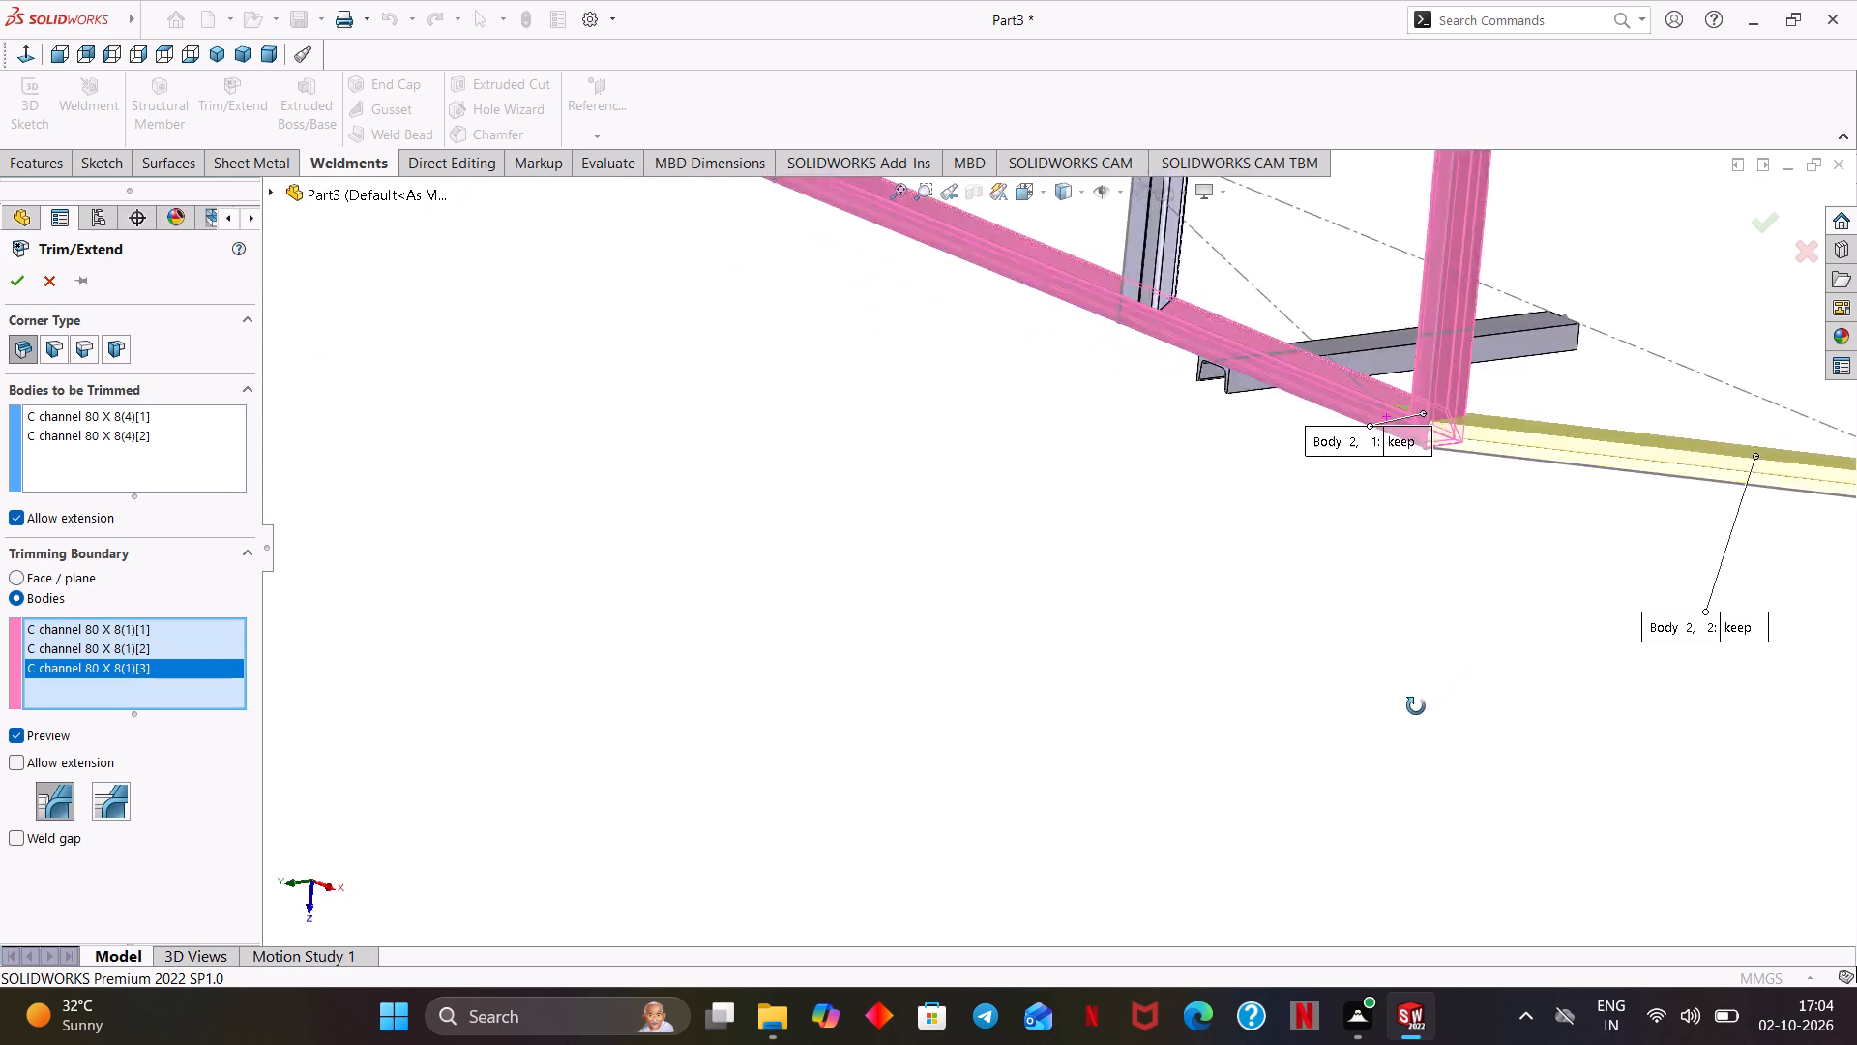
middle_drag(1416, 706, 1223, 934)
scroll(1361, 542, down, 4)
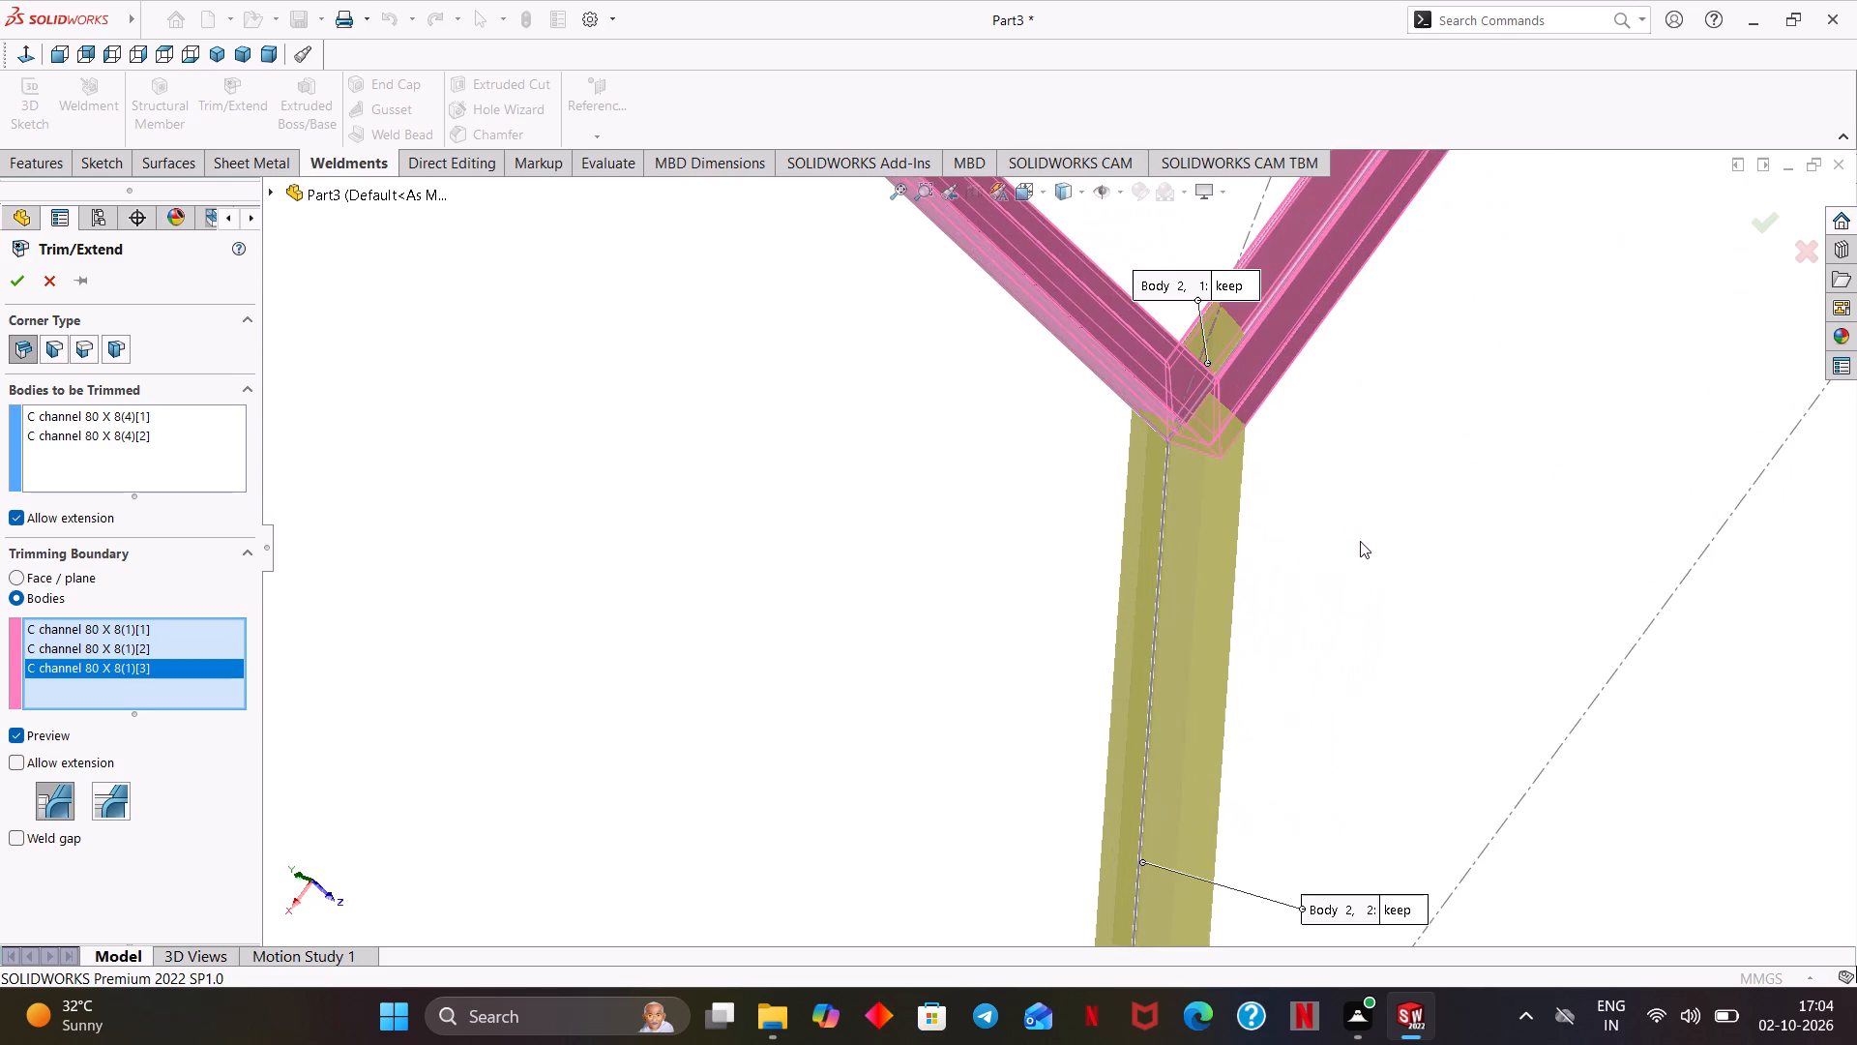
scroll(1347, 516, down, 1)
ctrl+middle_drag(1337, 499, 1272, 779)
drag(1022, 513, 1024, 510)
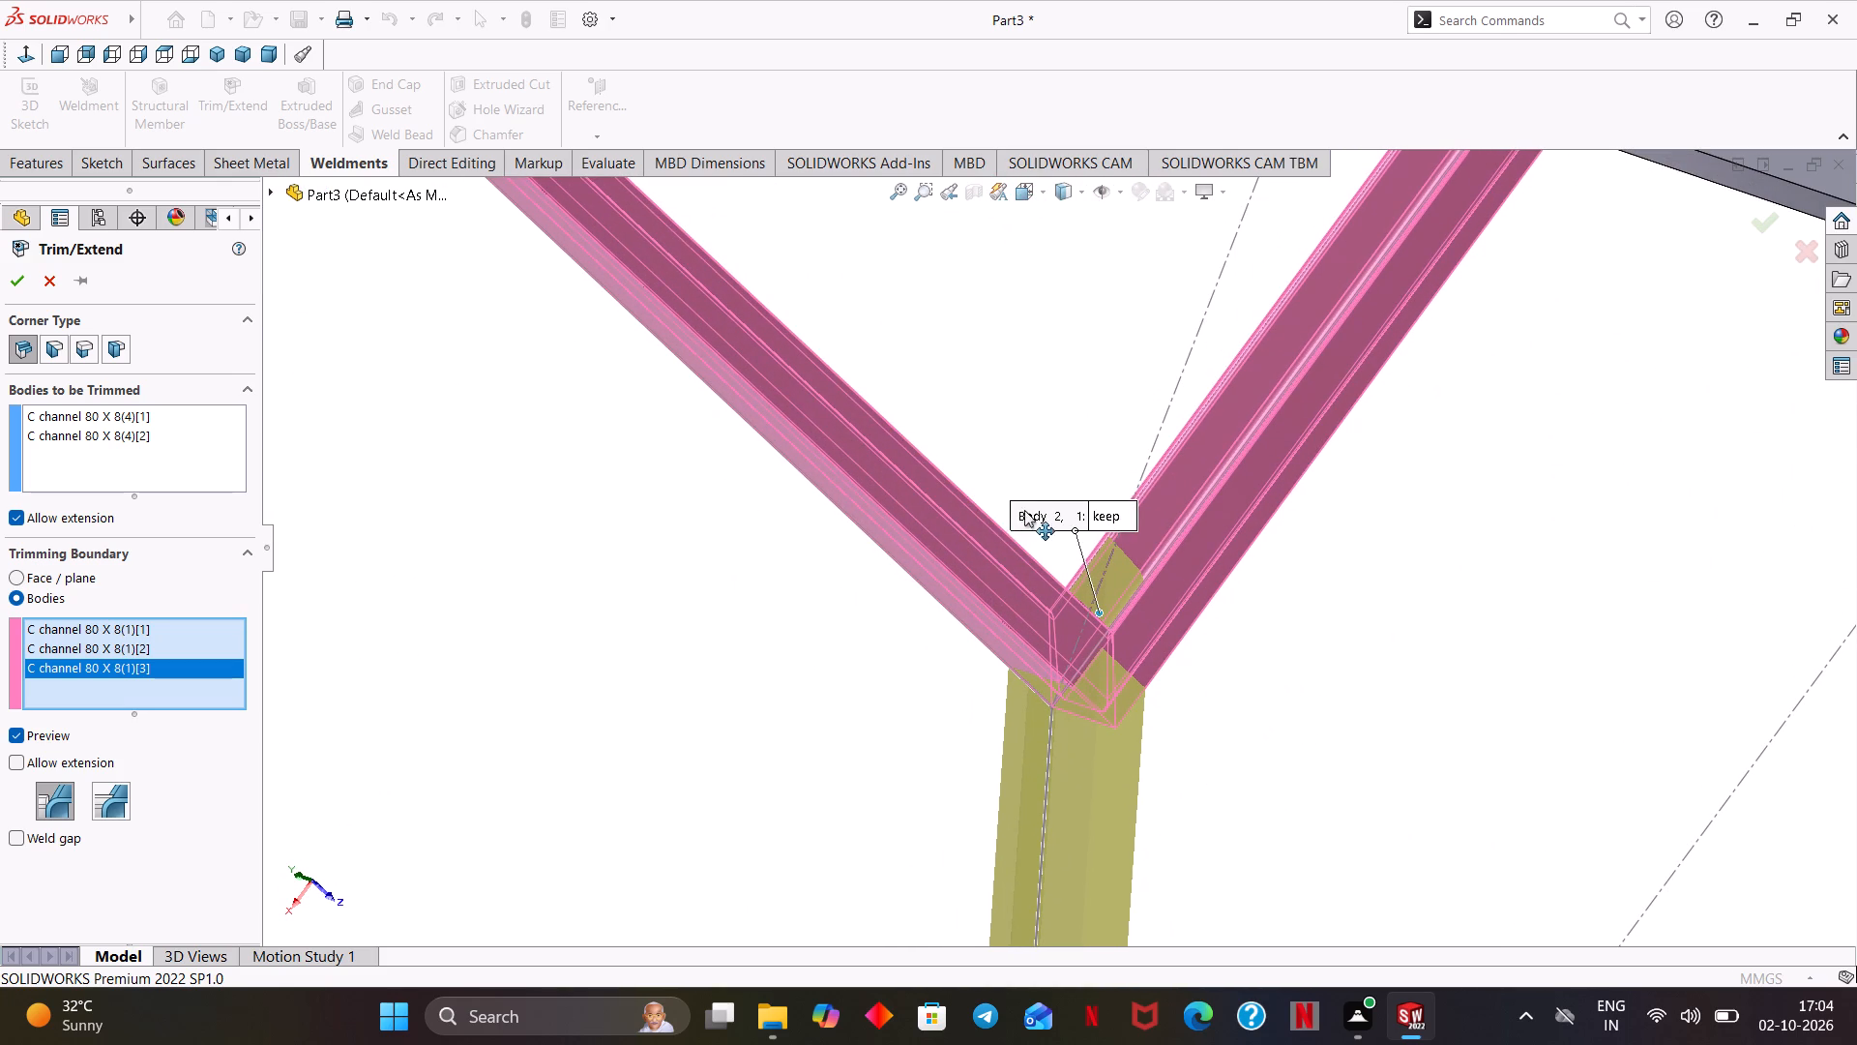
drag(1024, 510, 1006, 349)
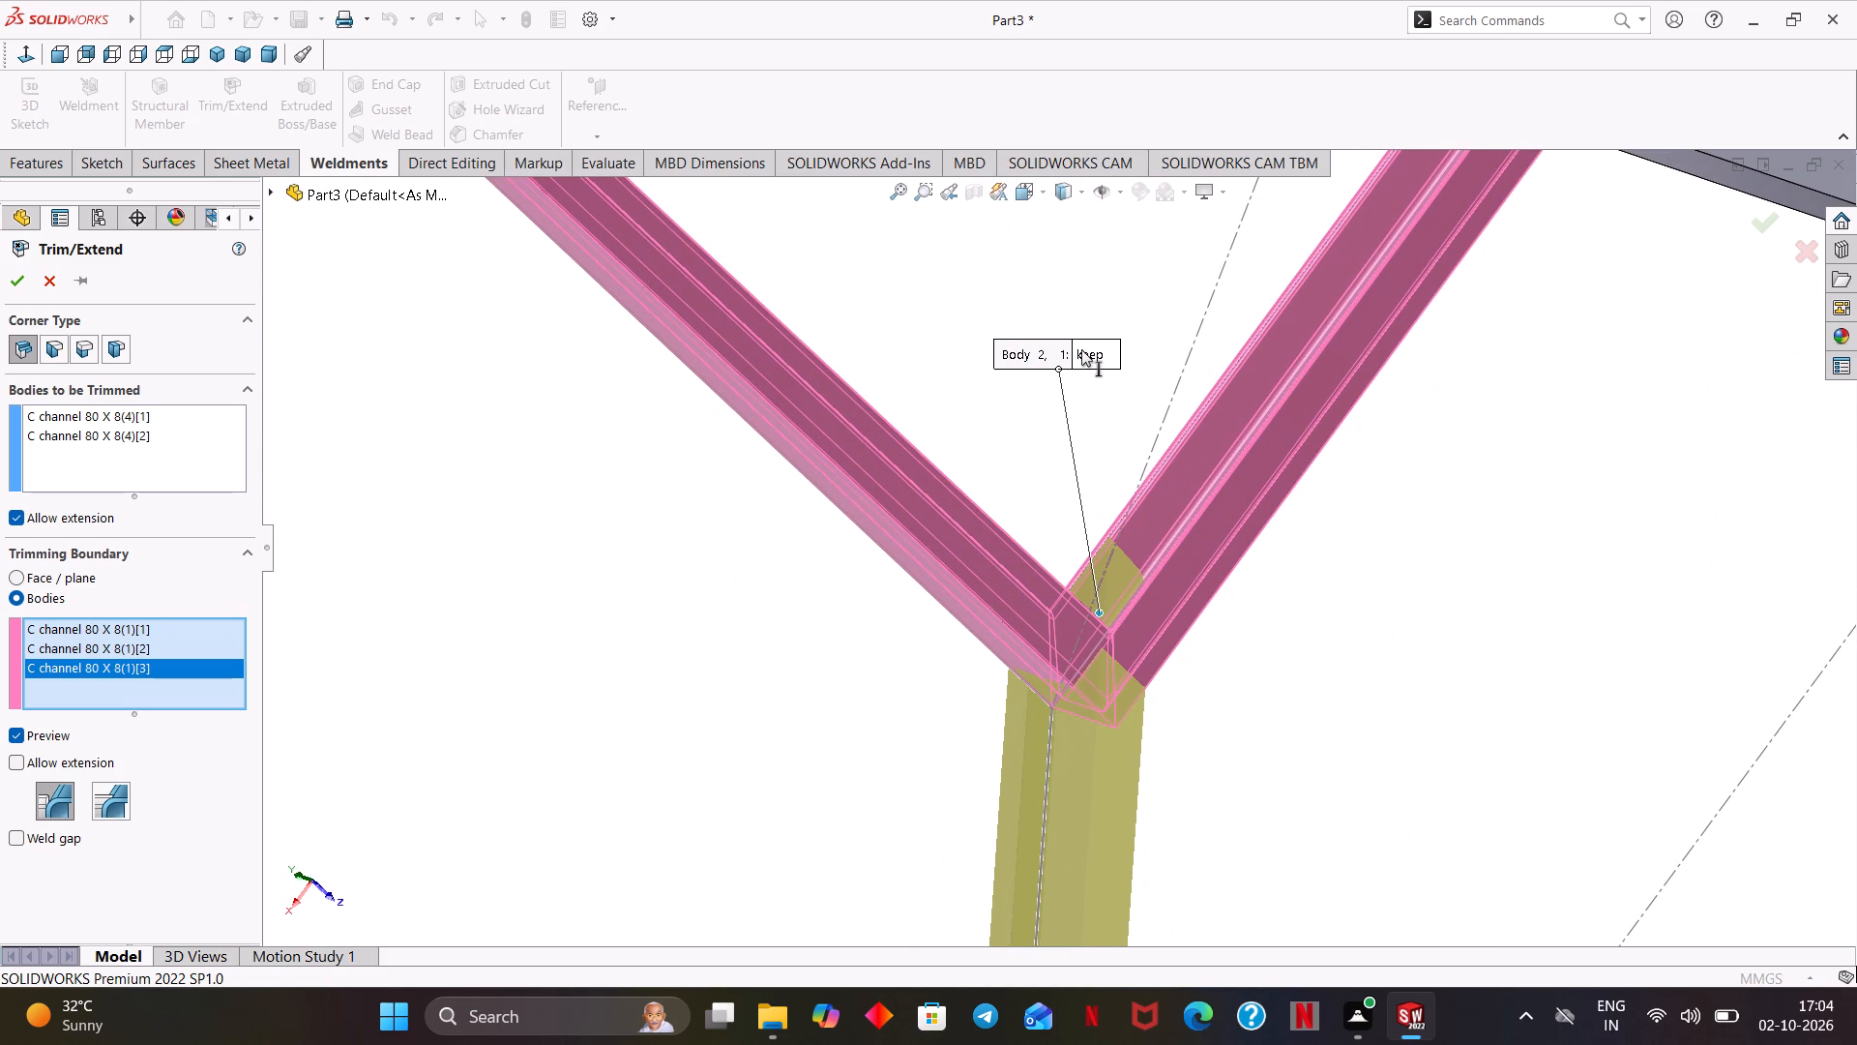
click(1083, 350)
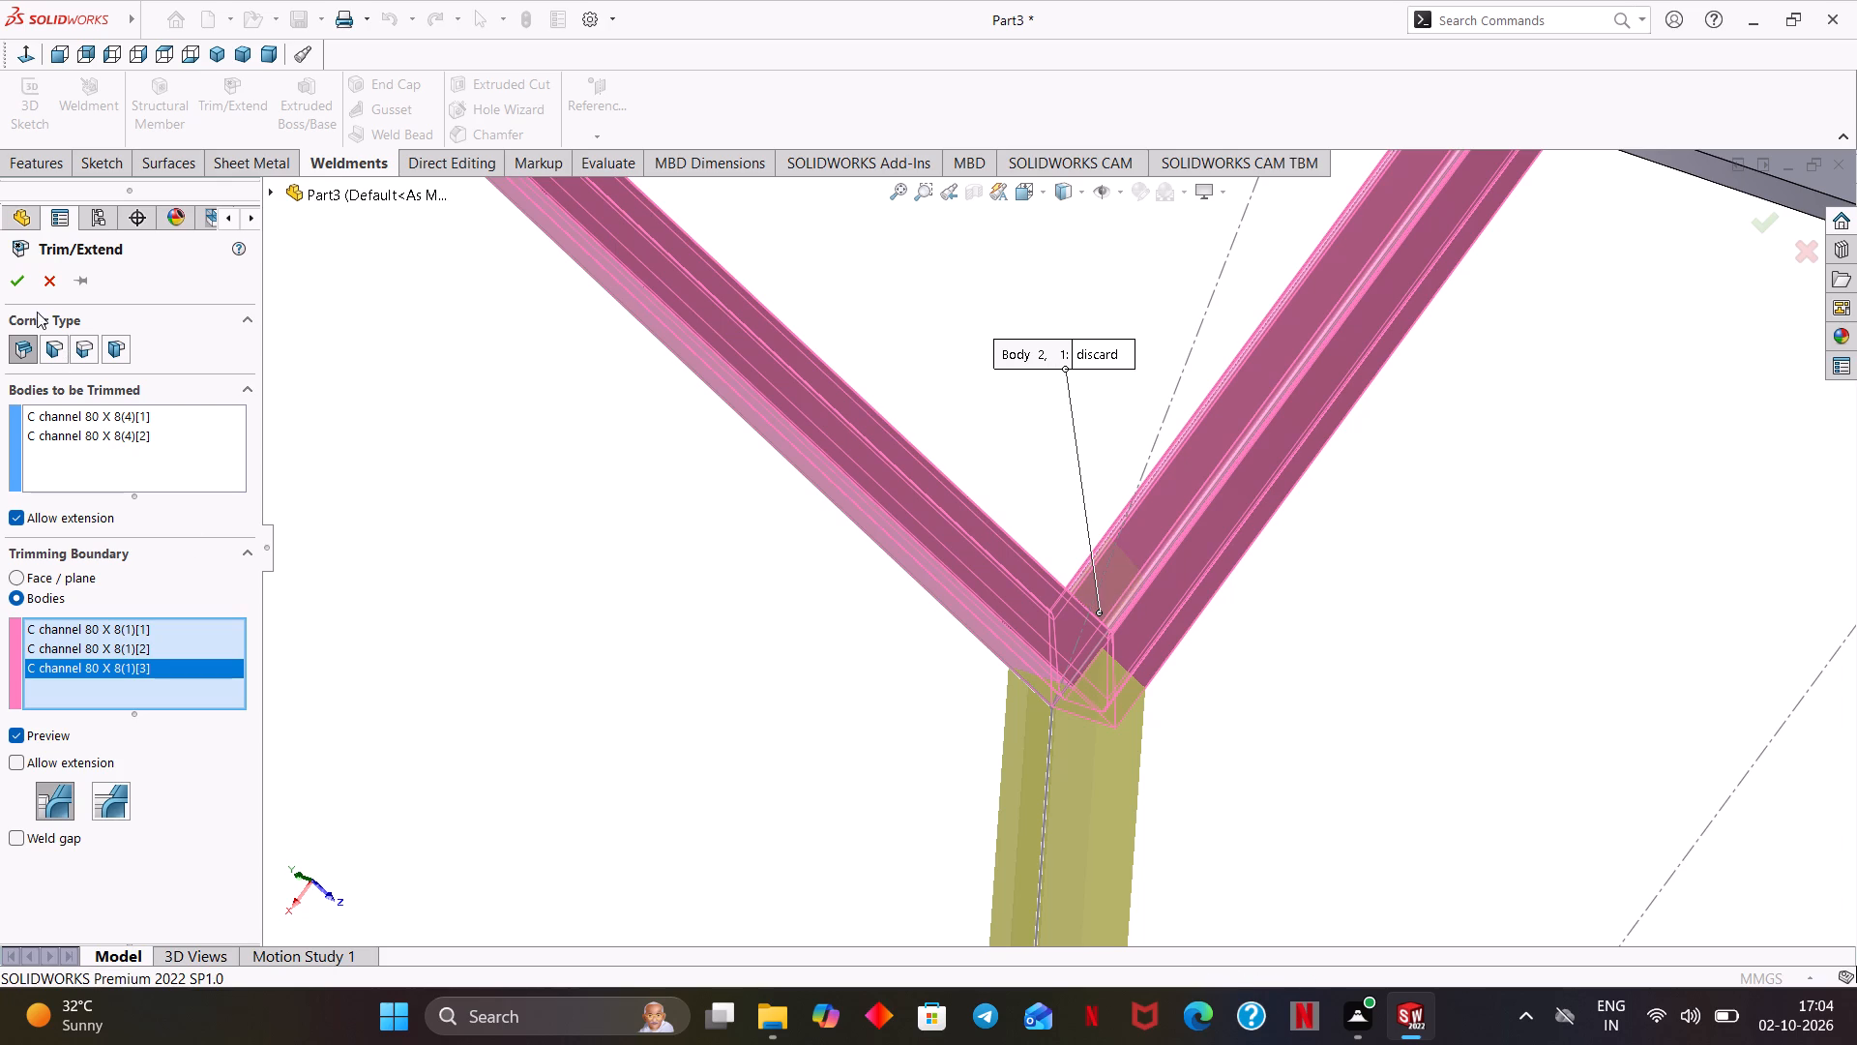
click(25, 284)
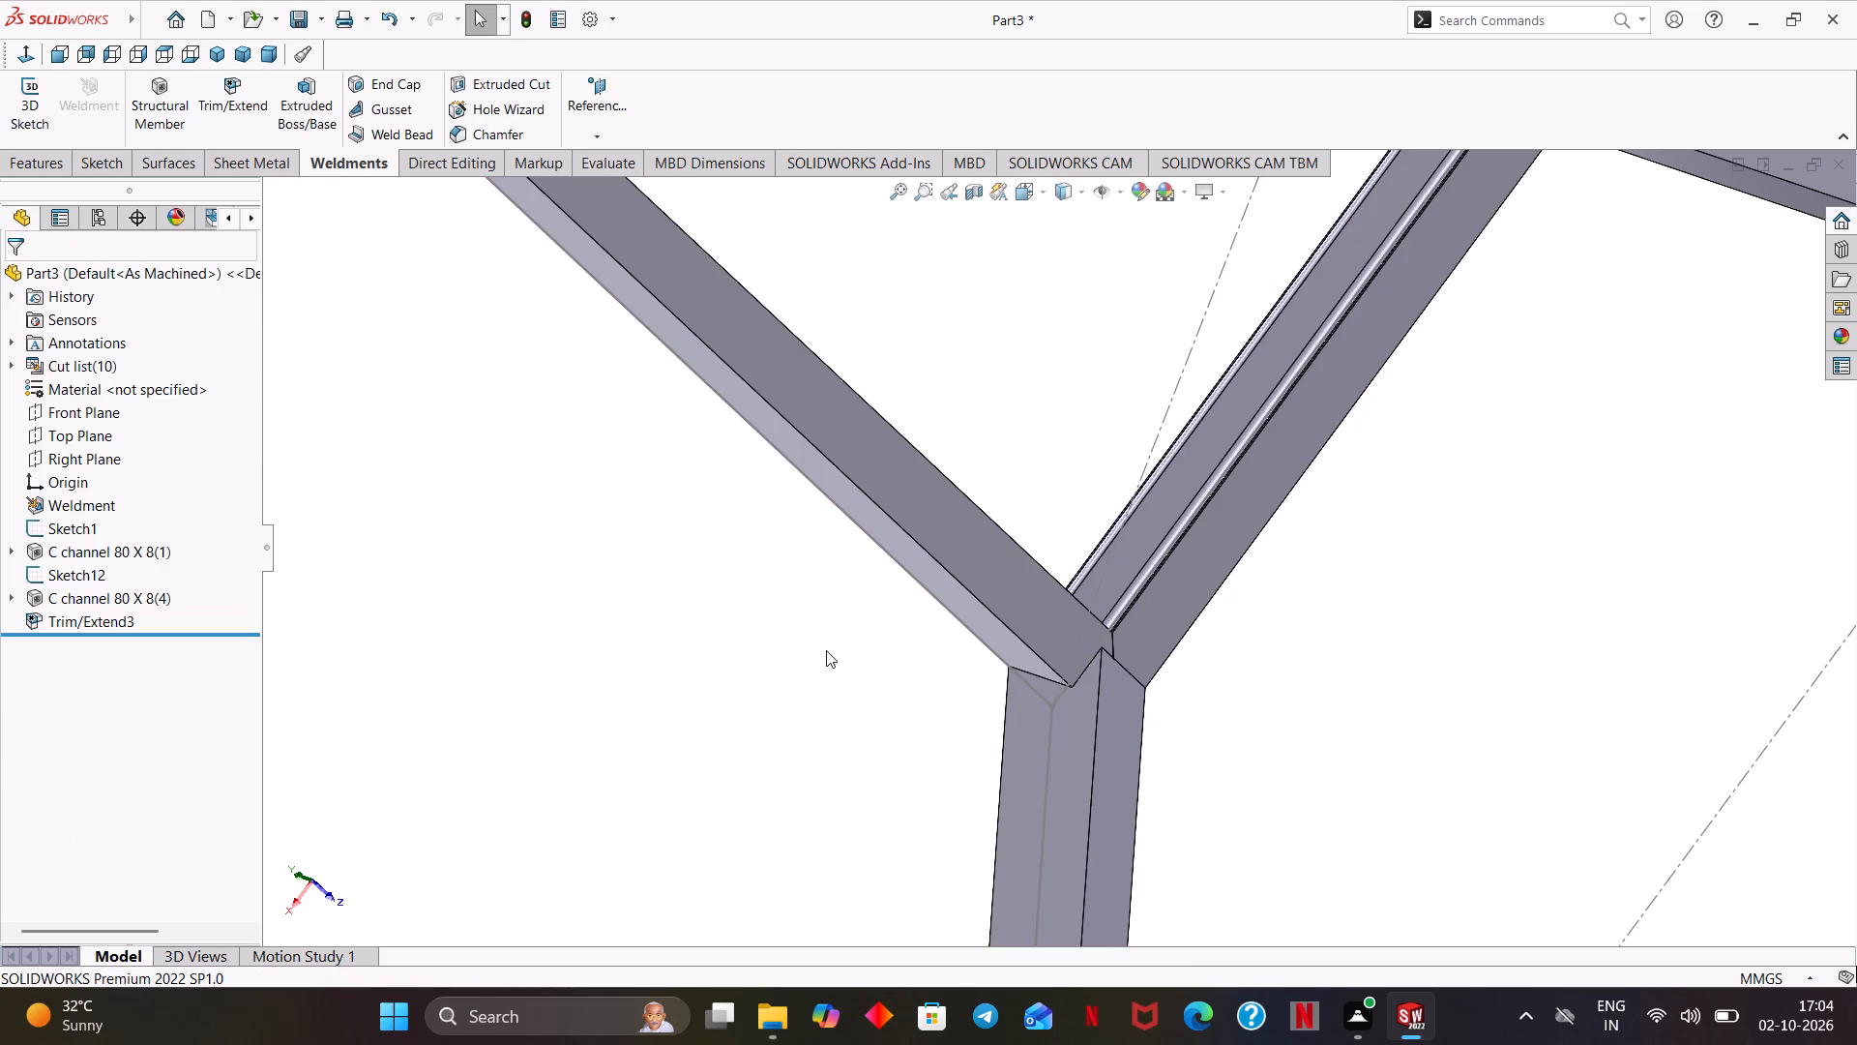
Examine the trimmed sloped legs and their joints with the frame corners, starting from the isometric view.
key(ctrl+7)
scroll(813, 643, down, 1)
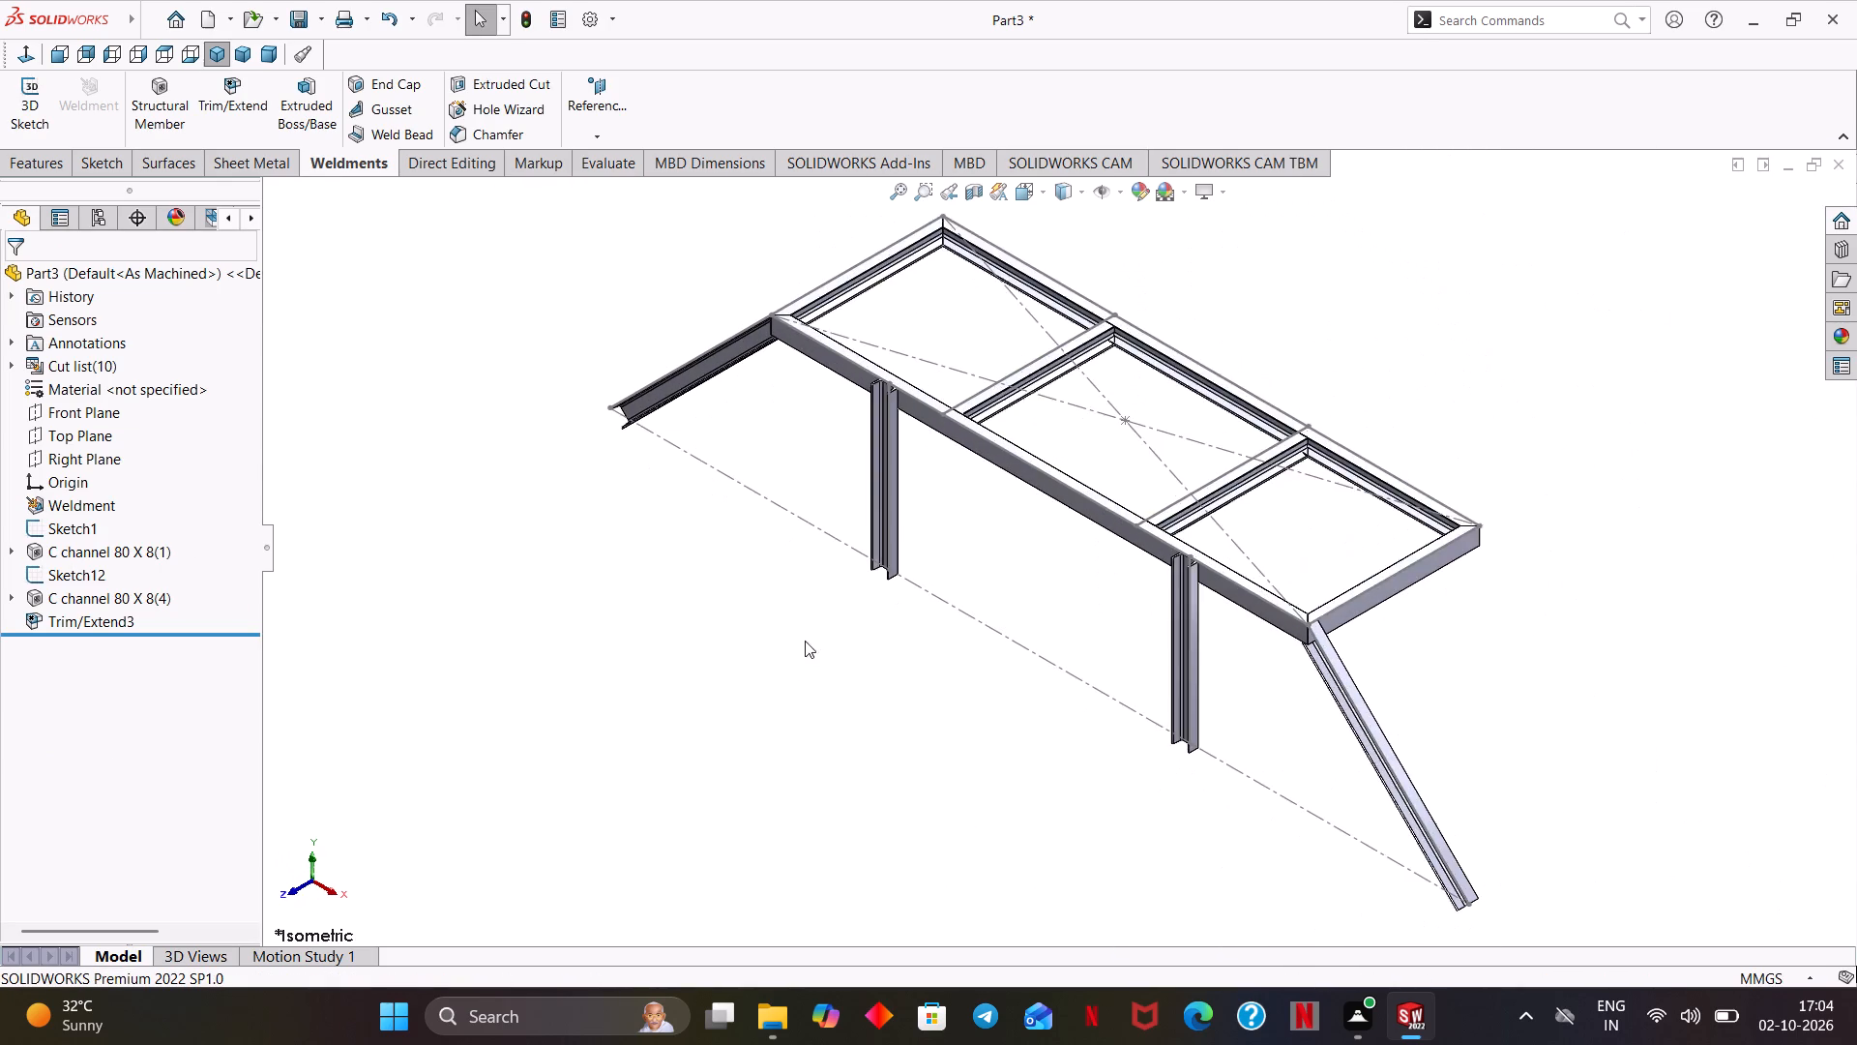
scroll(781, 541, down, 2)
ctrl+middle_drag(802, 519, 784, 813)
middle_drag(760, 761, 854, 818)
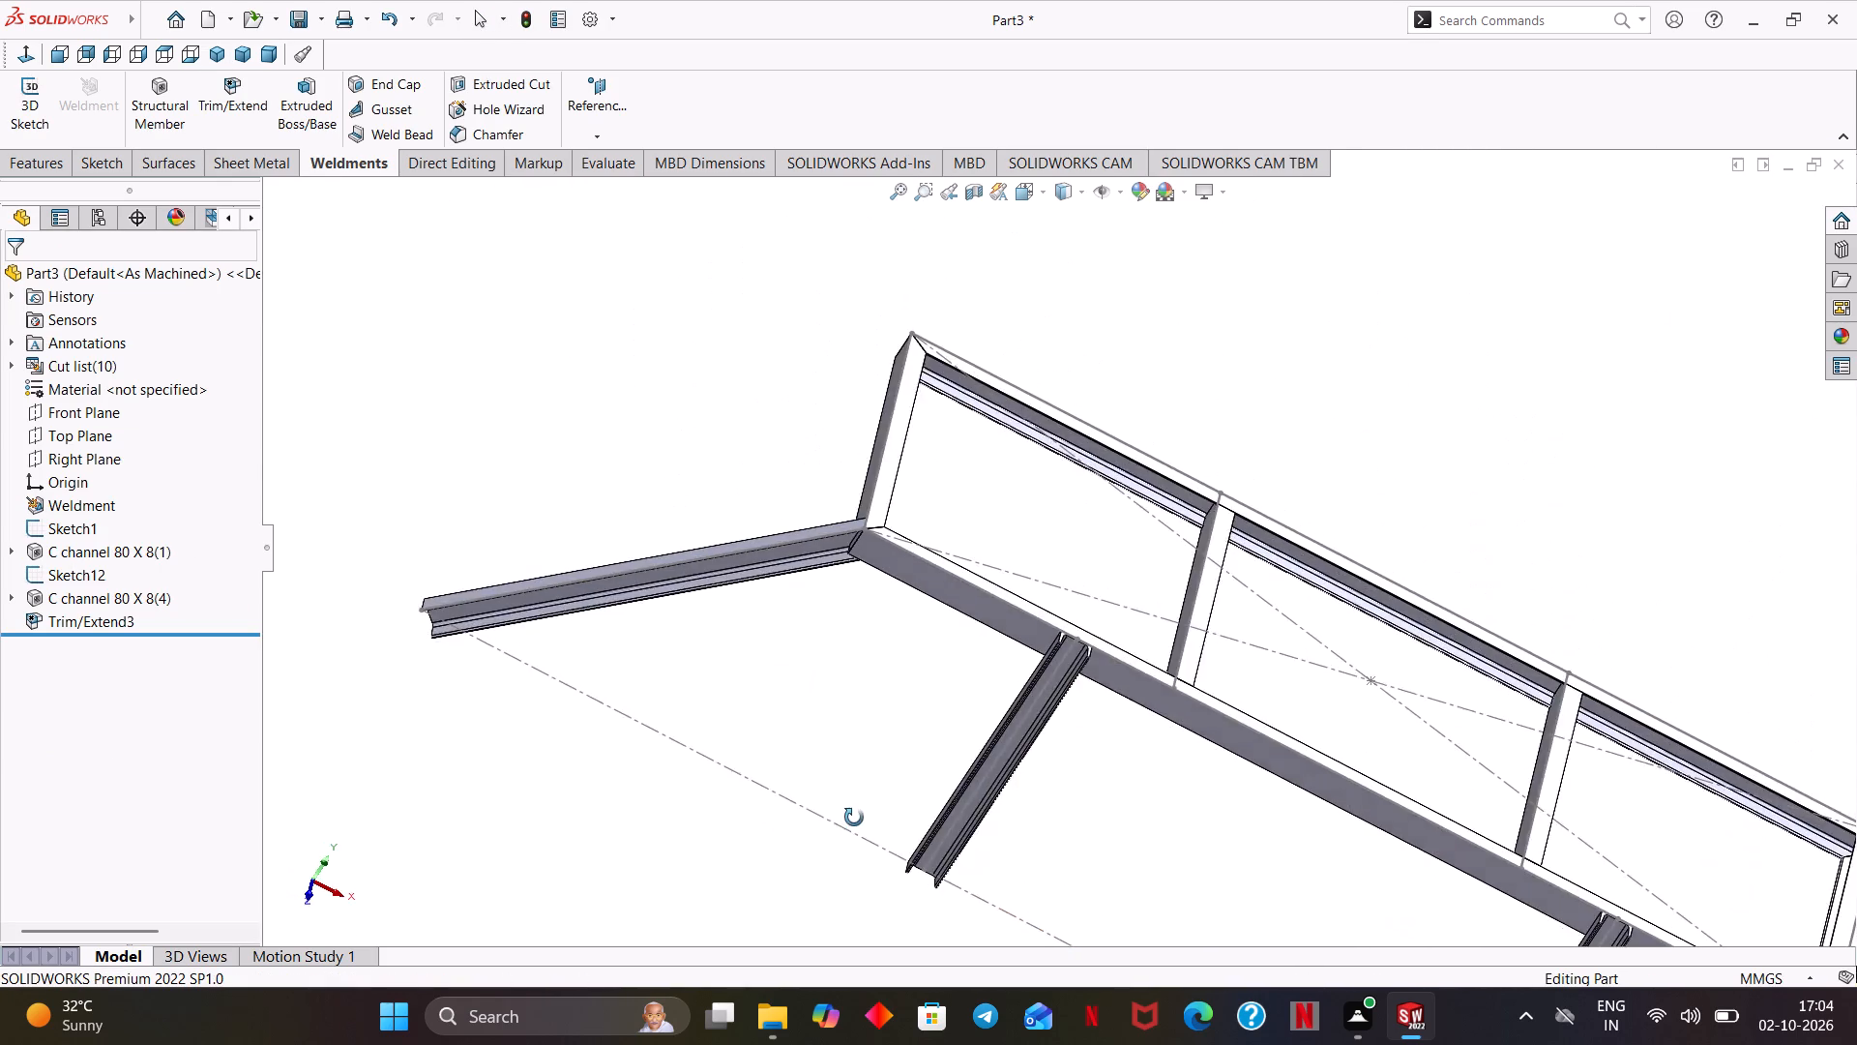
middle_drag(854, 818, 834, 765)
ctrl+middle_drag(955, 847, 765, 537)
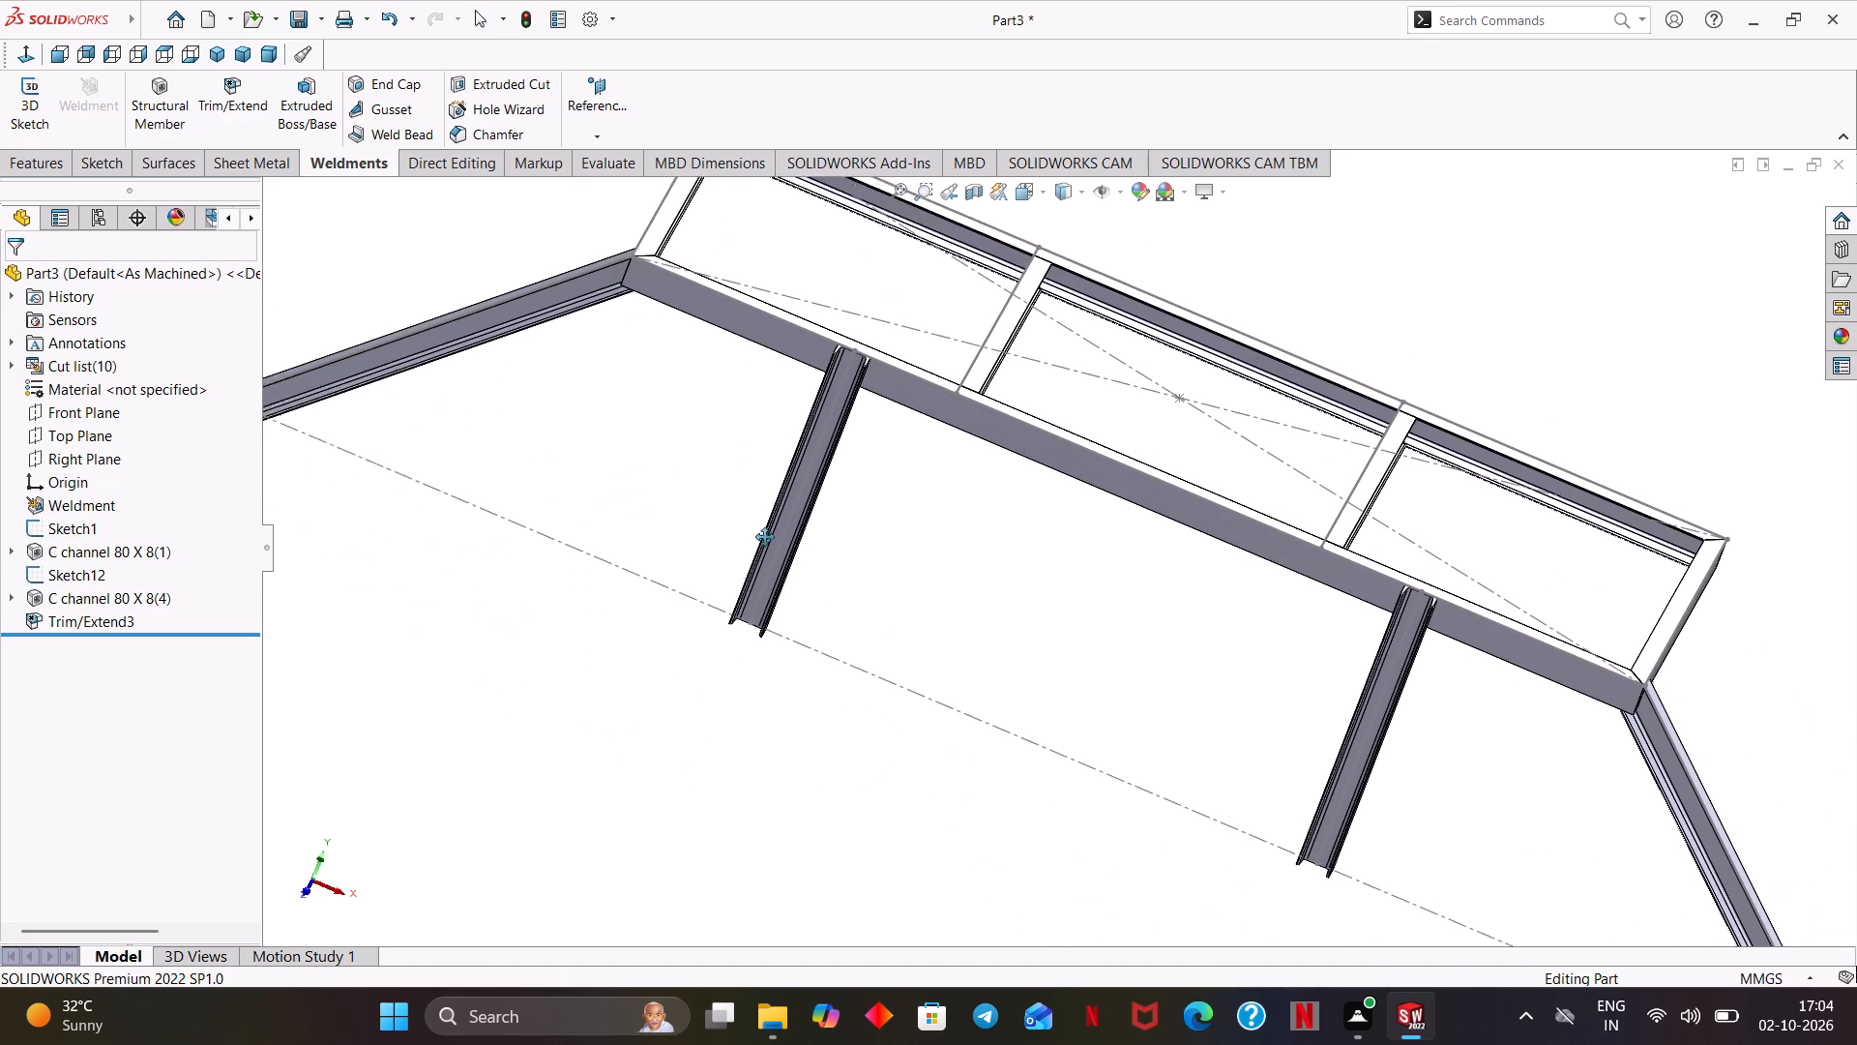
ctrl+middle_drag(765, 537, 748, 491)
middle_drag(1260, 755, 1190, 789)
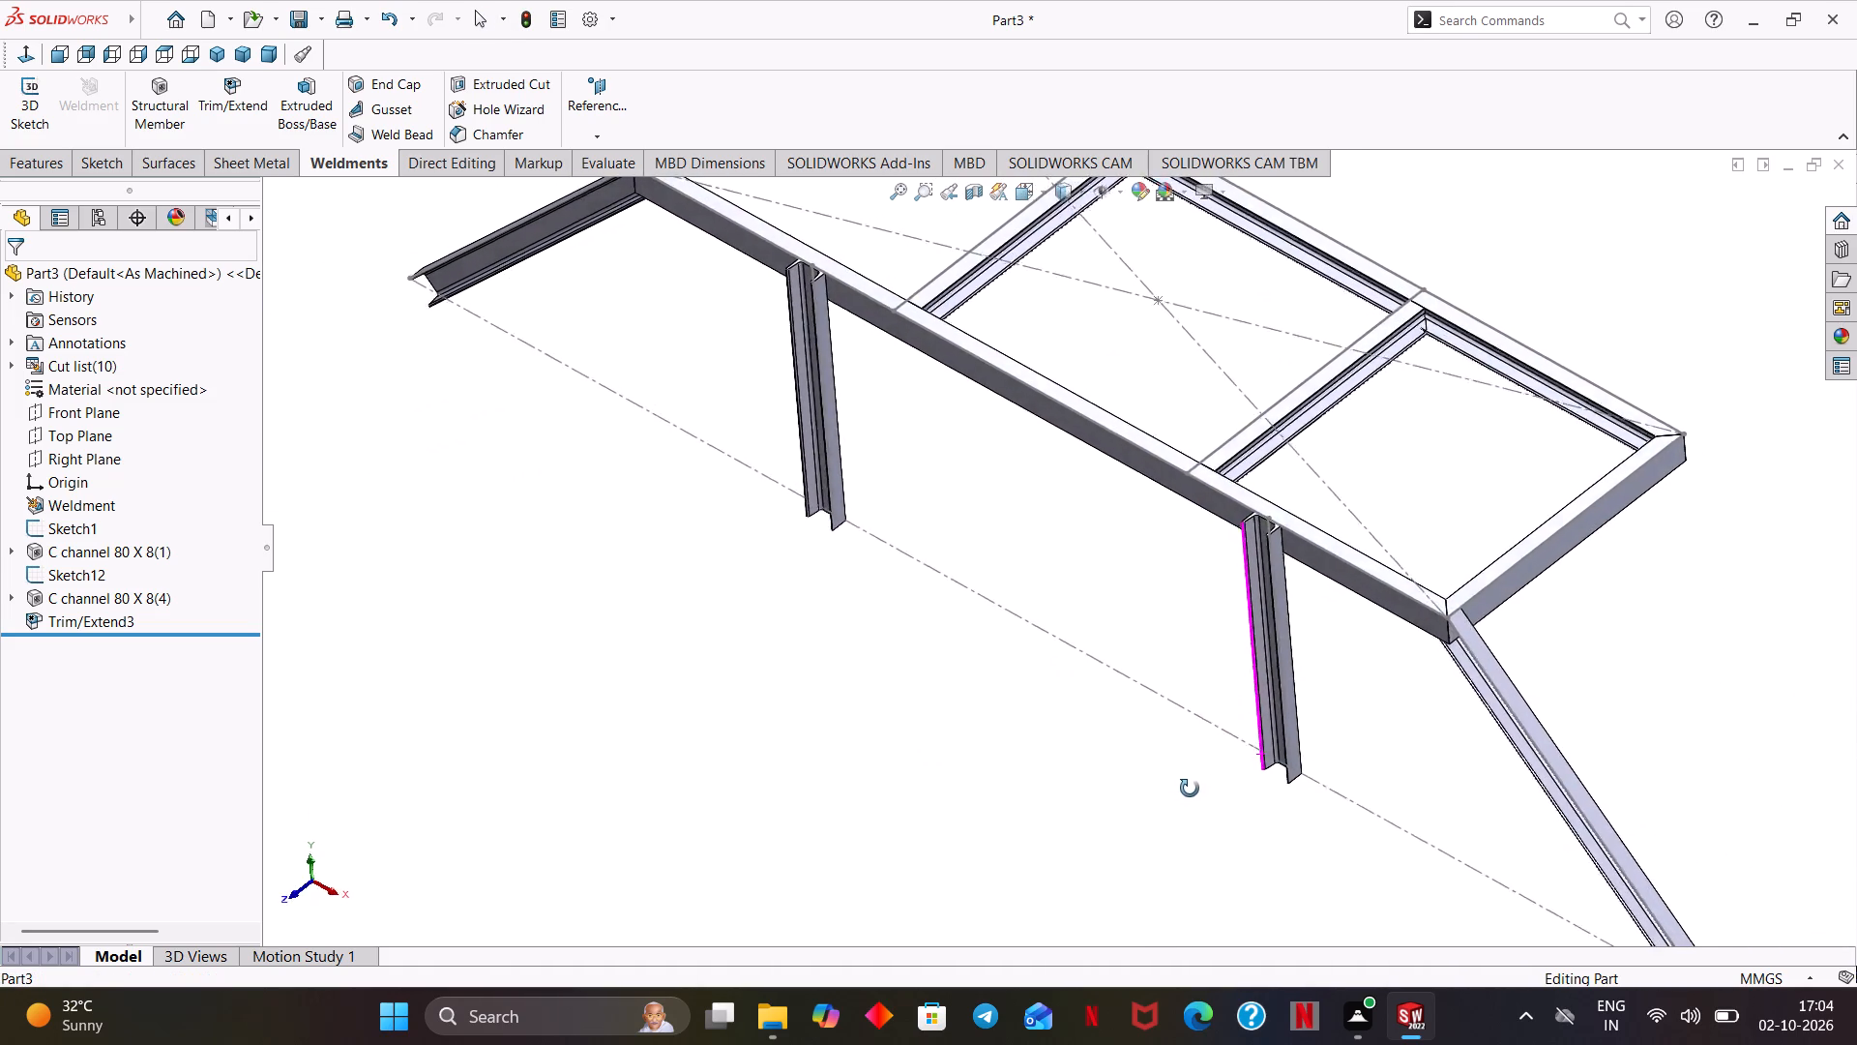
middle_drag(1190, 789, 1214, 772)
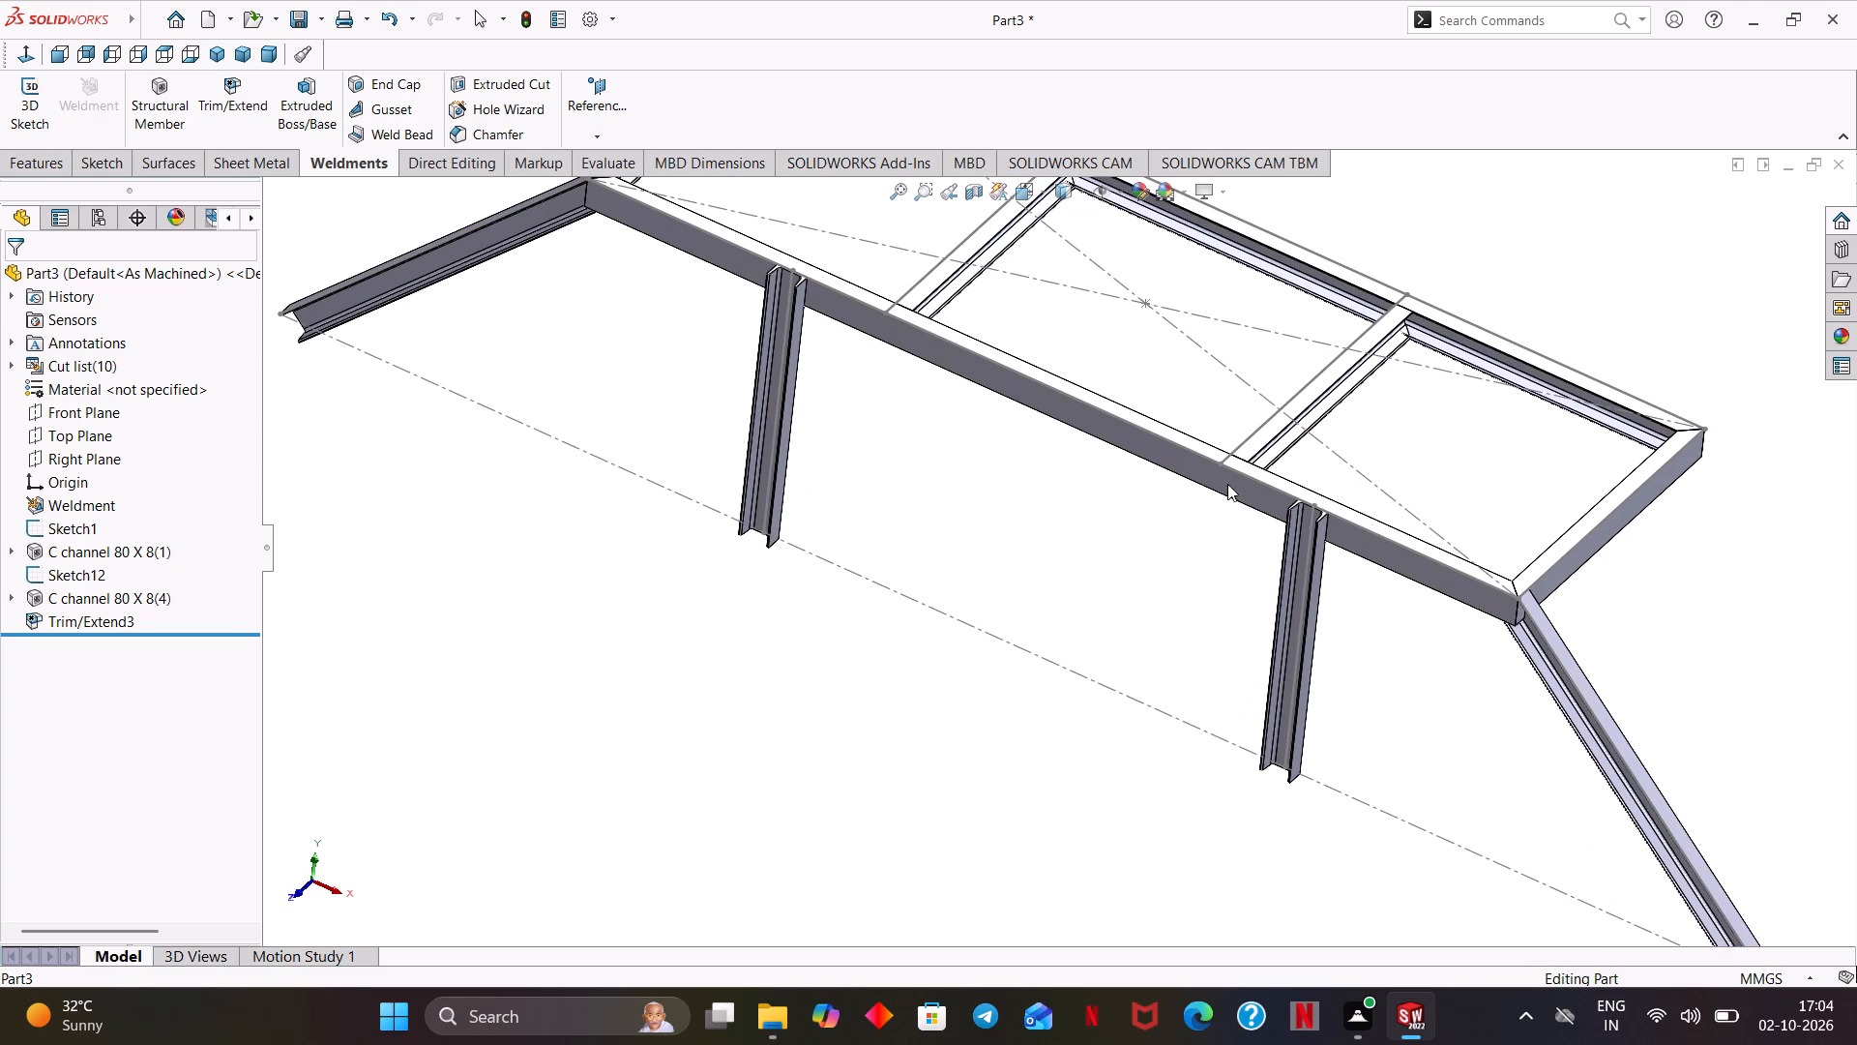
Mirror the two trimmed sloped legs and the two vertical legs as bodies about the Front Plane.
scroll(292, 458, up, 1)
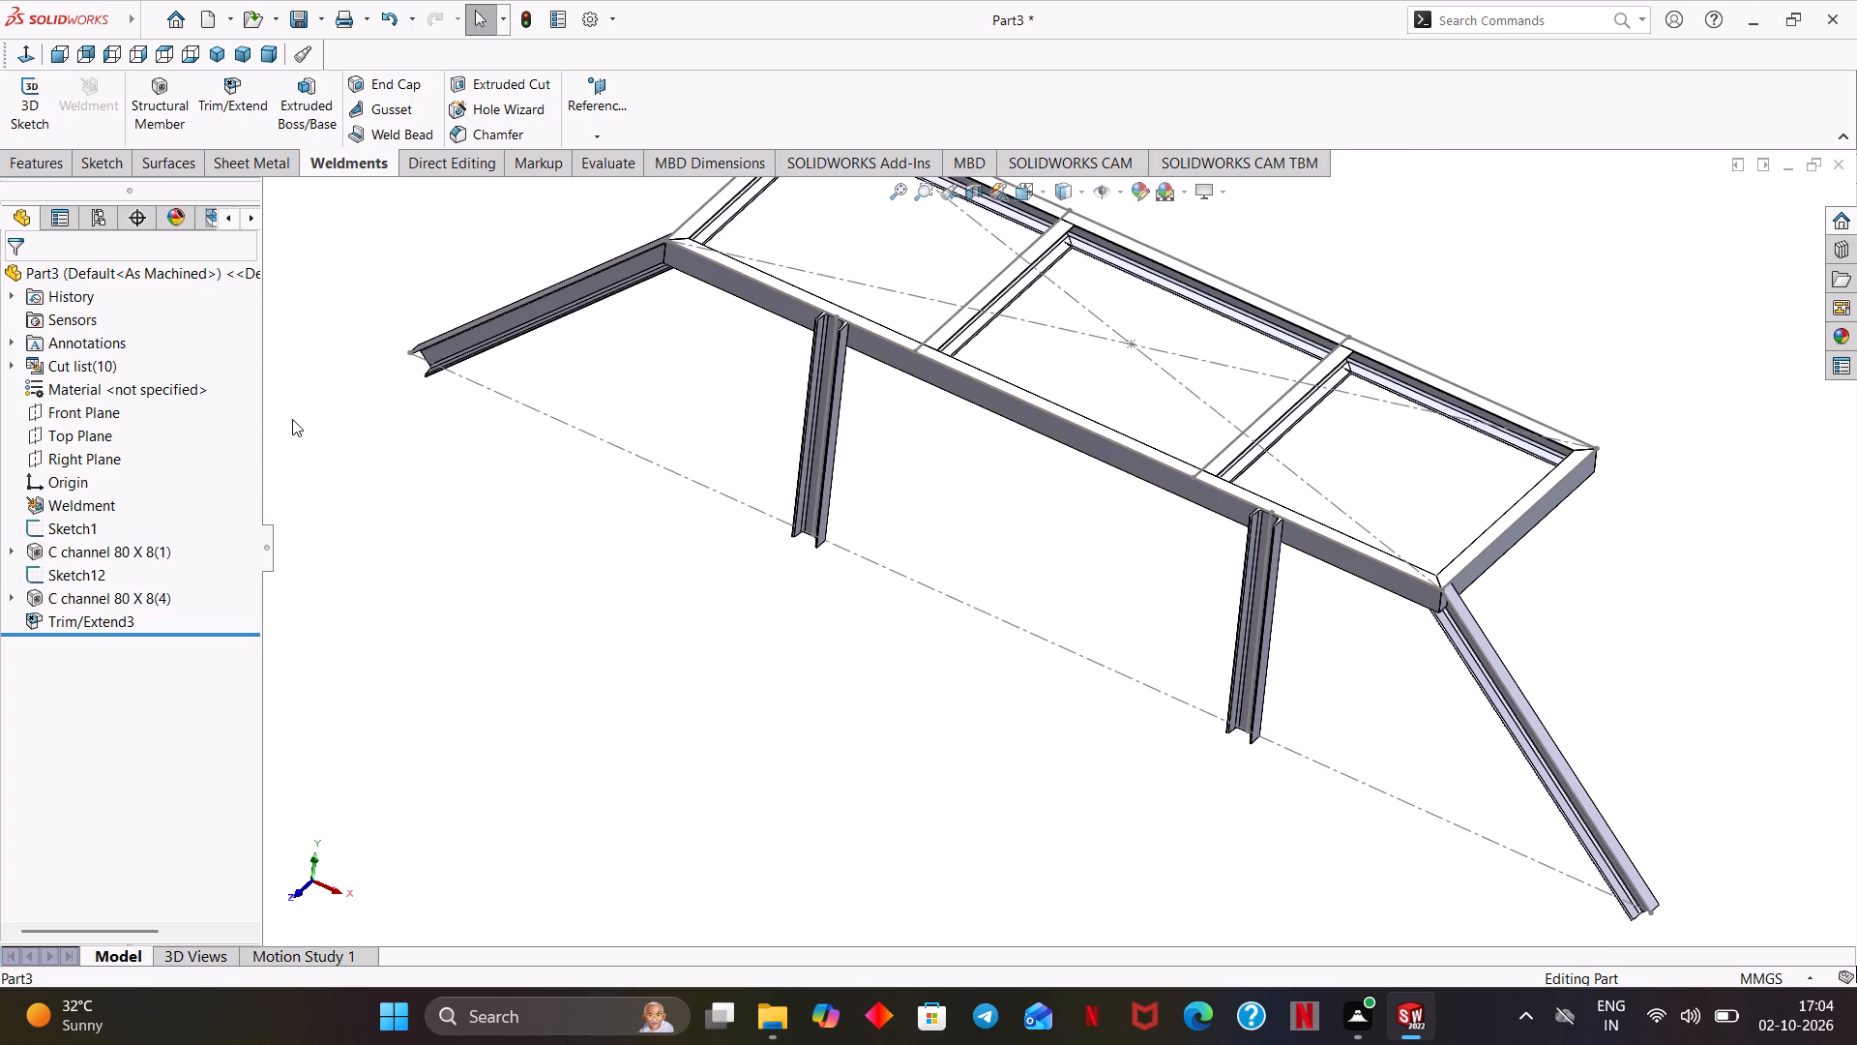
click(31, 158)
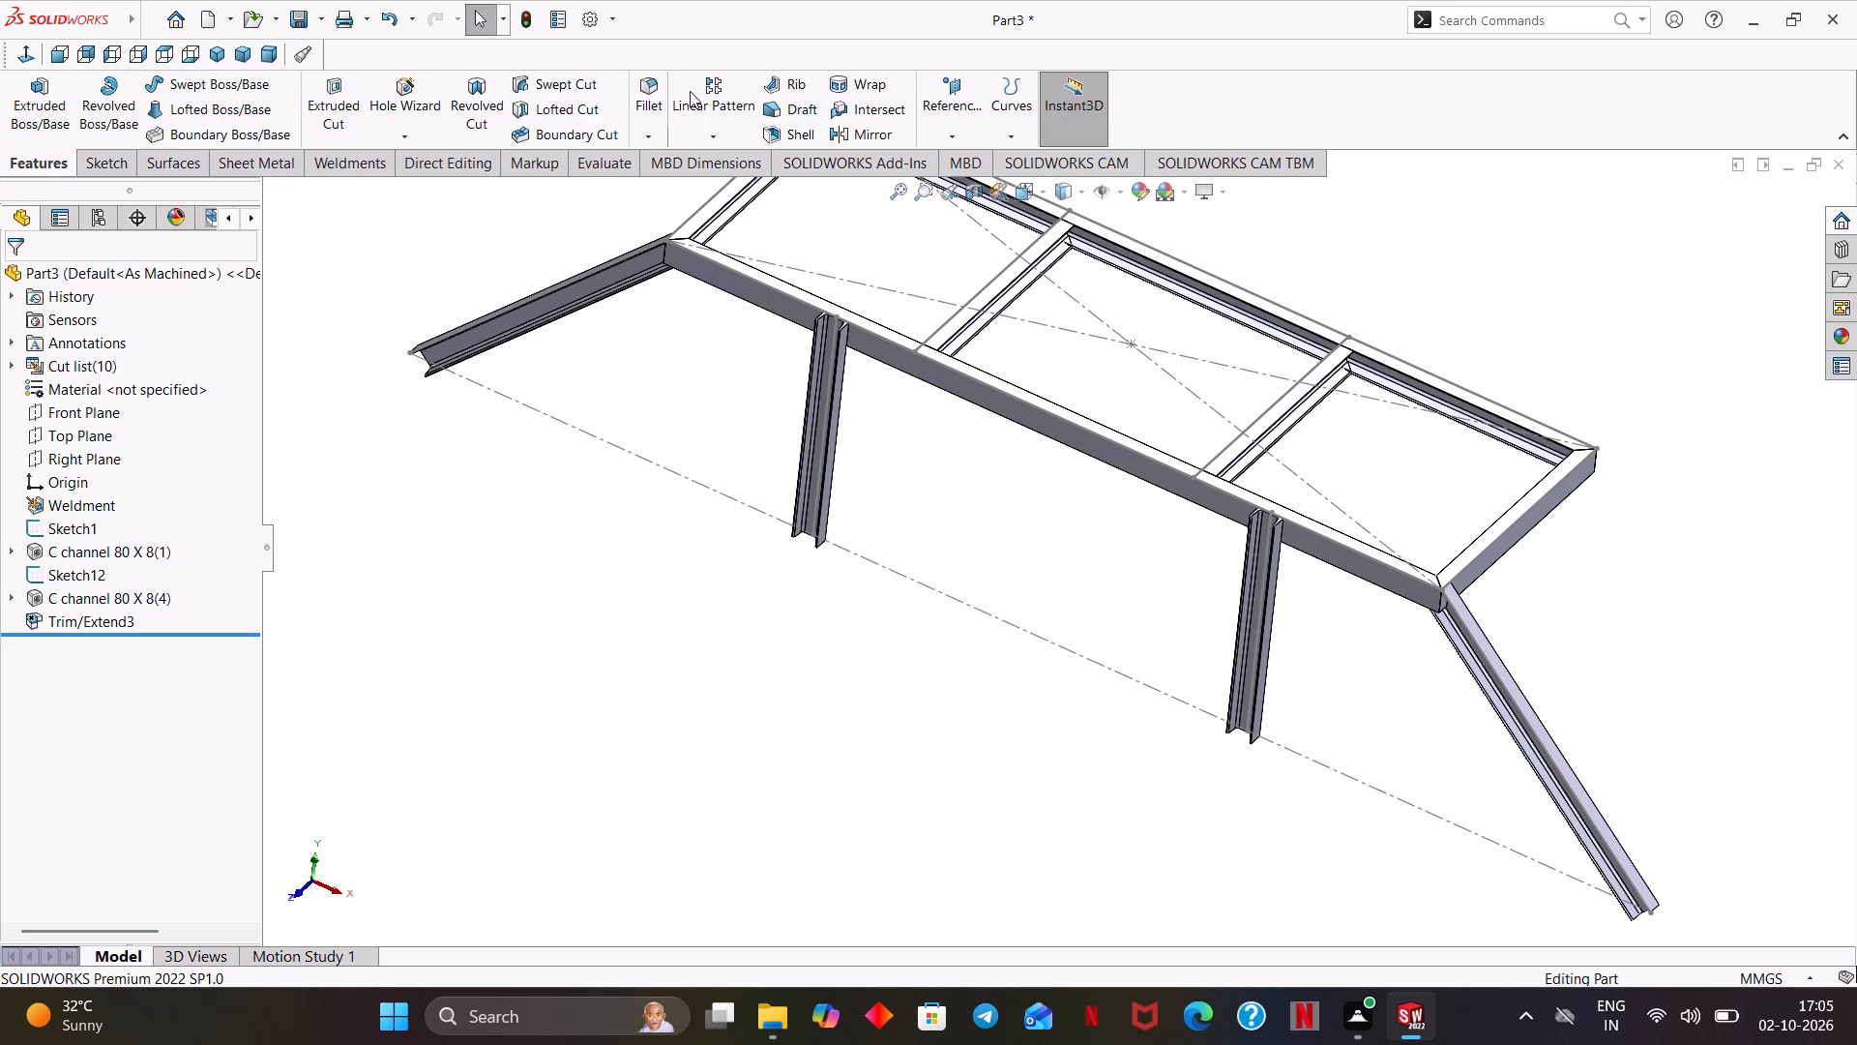
click(856, 136)
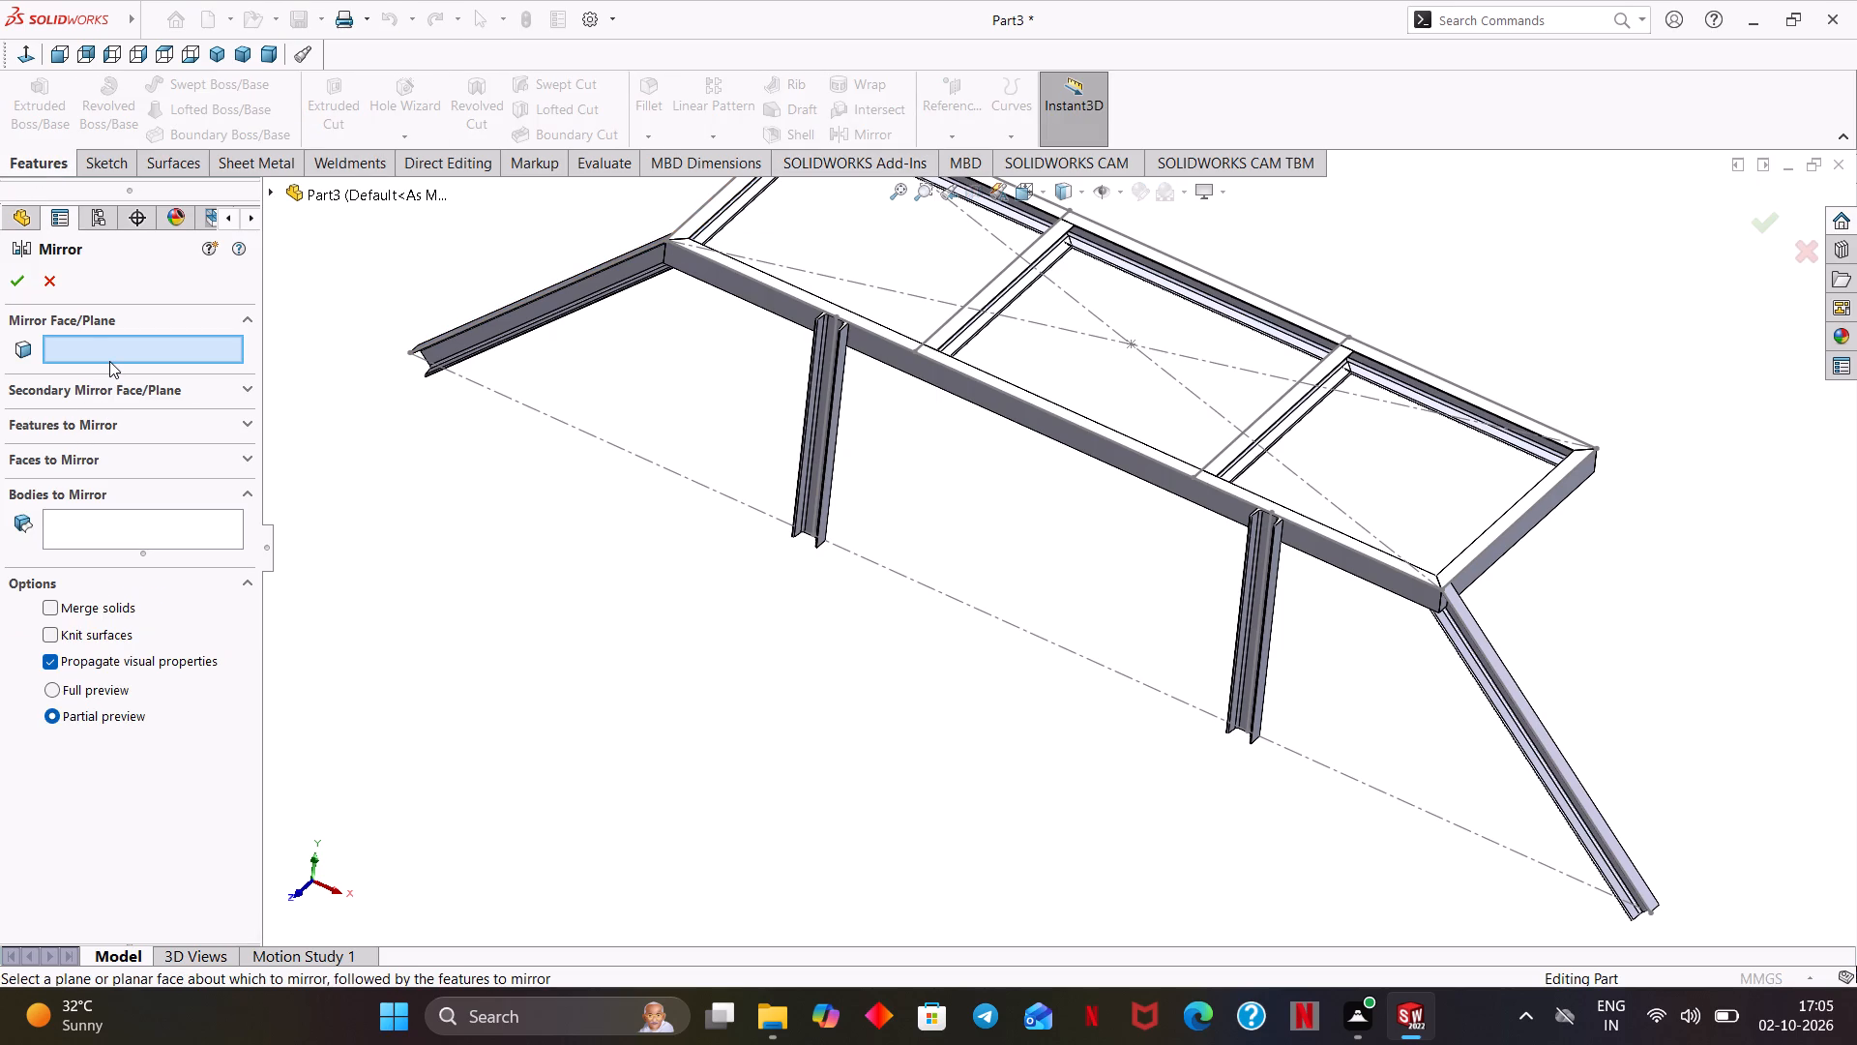
click(270, 192)
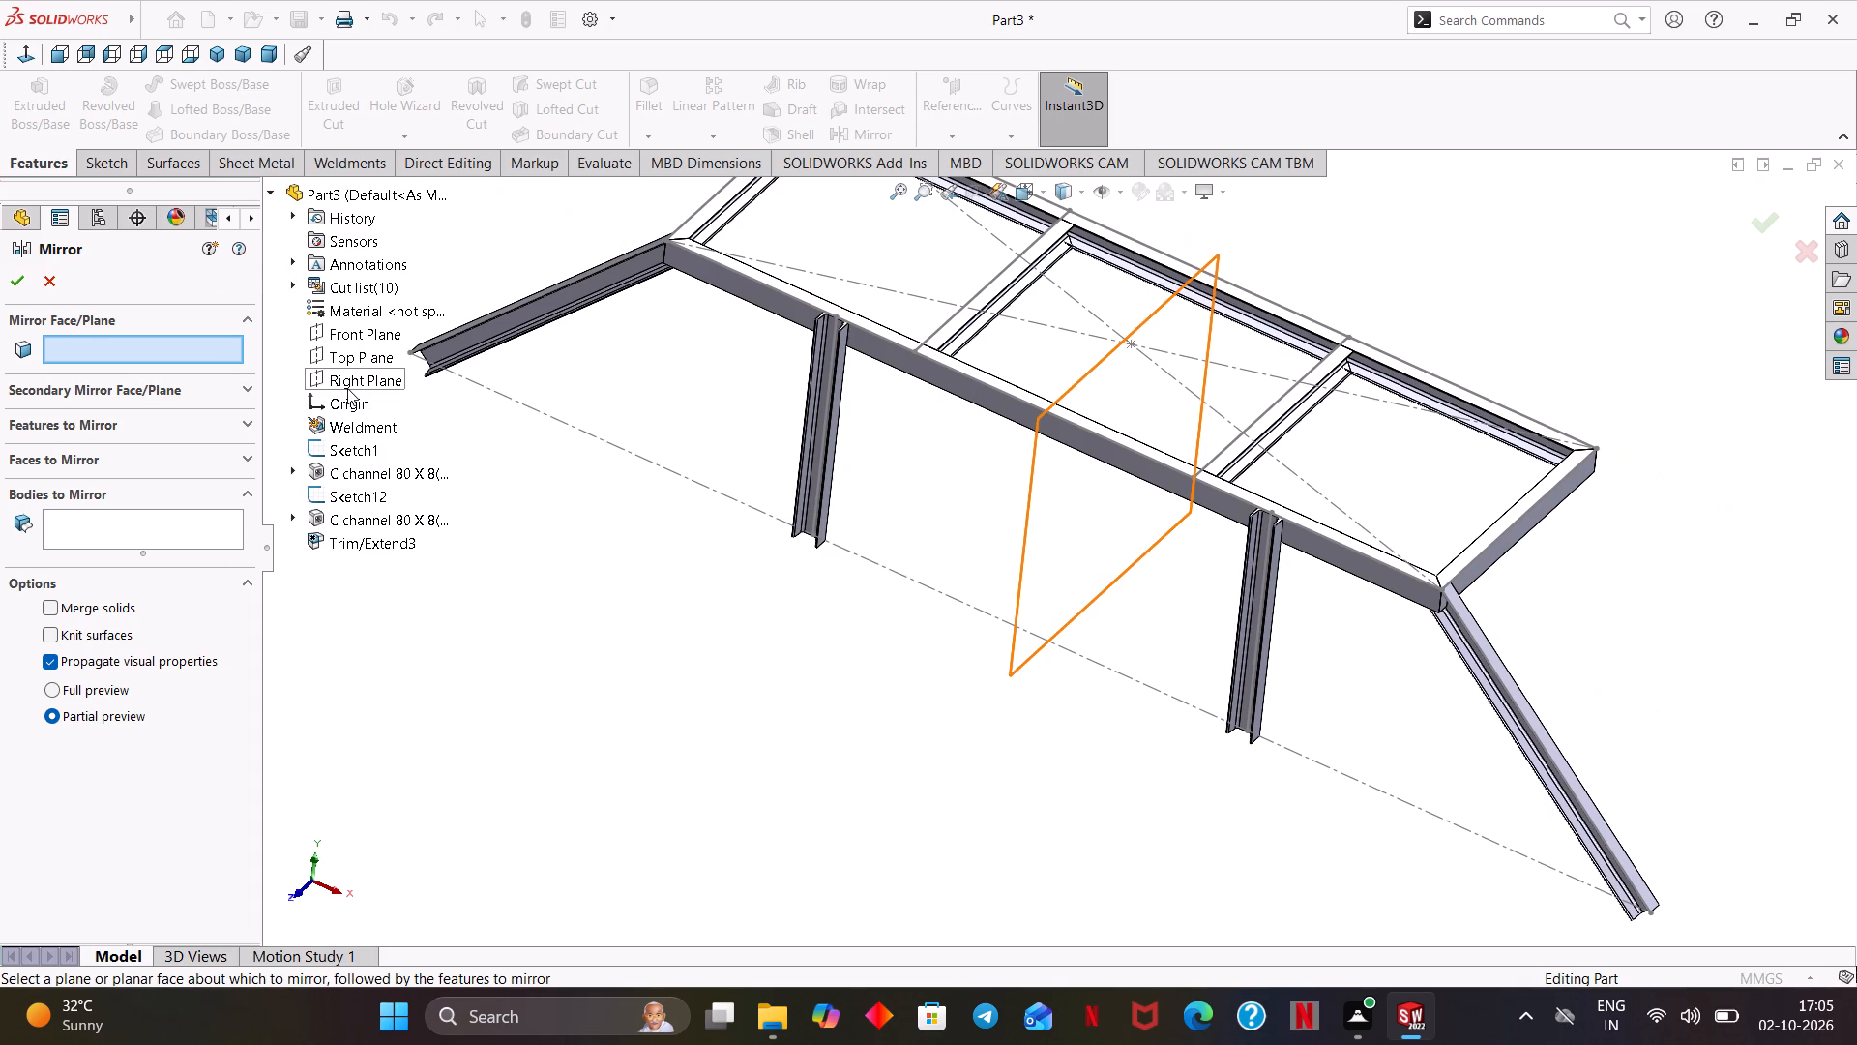
click(347, 337)
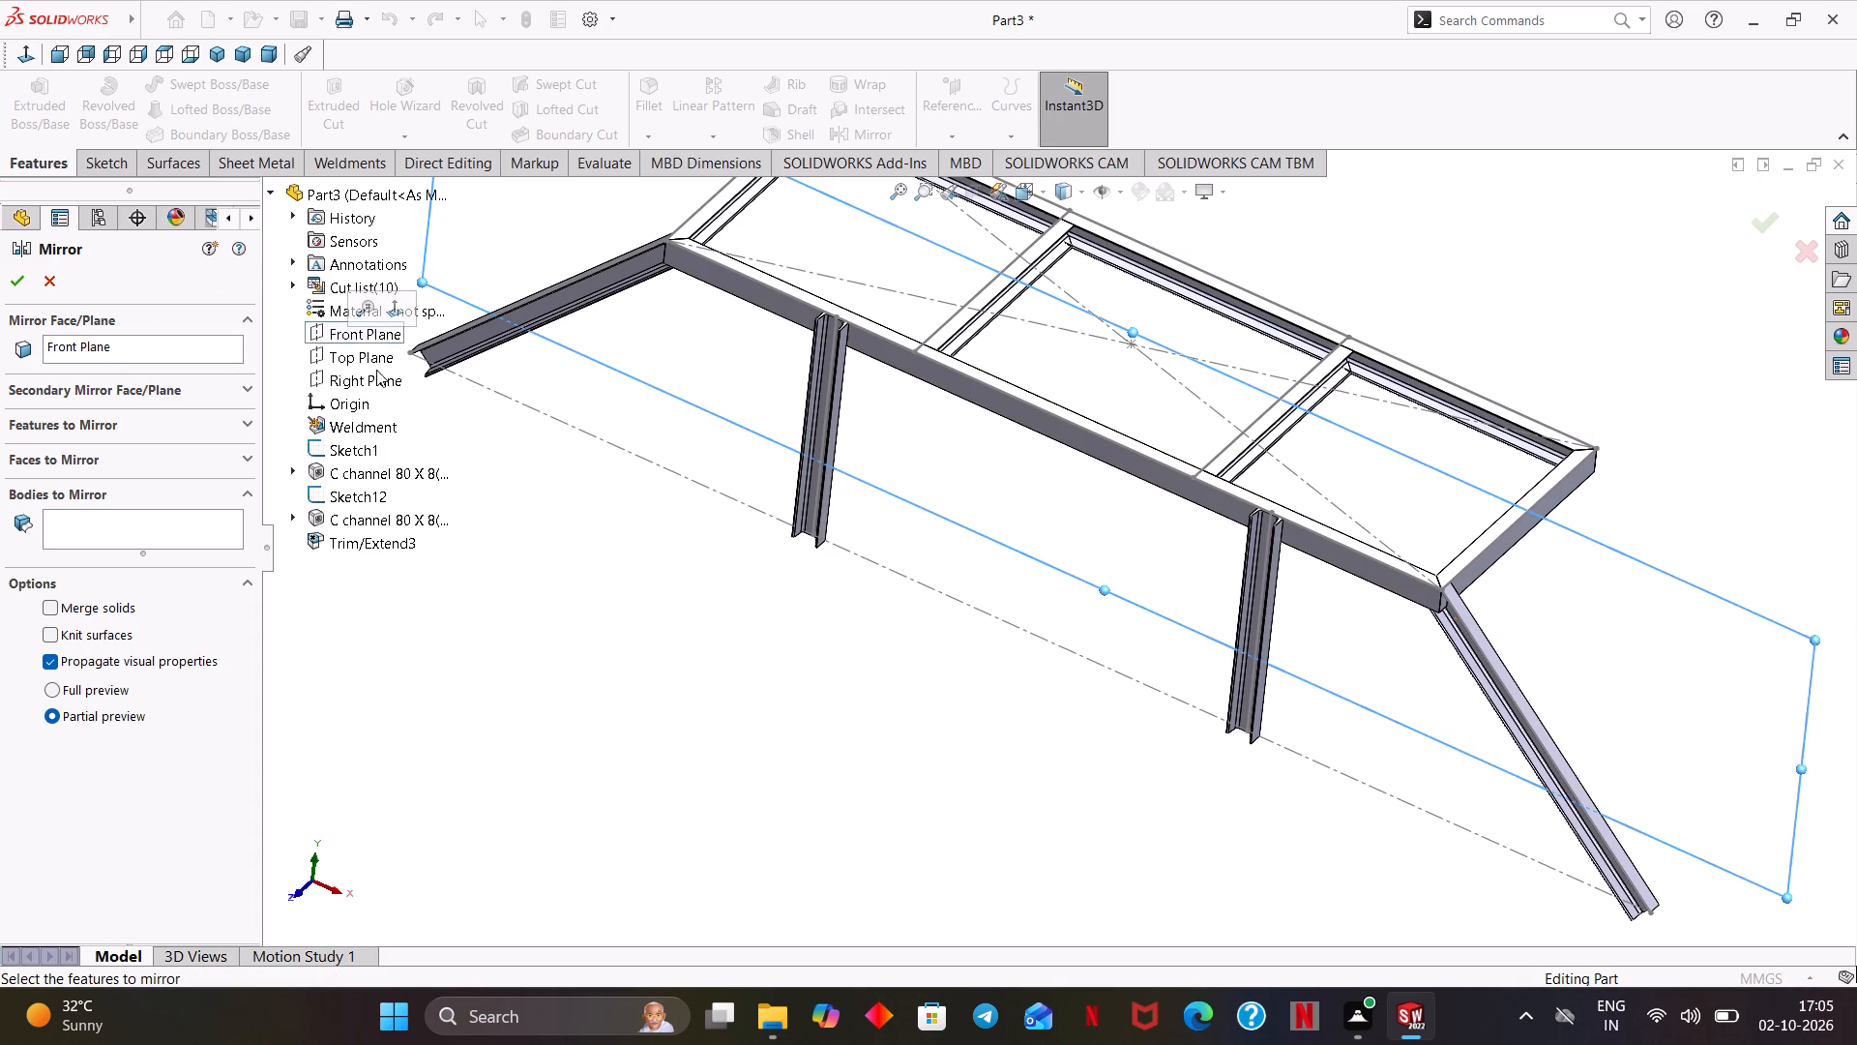
middle_drag(1156, 617, 1116, 614)
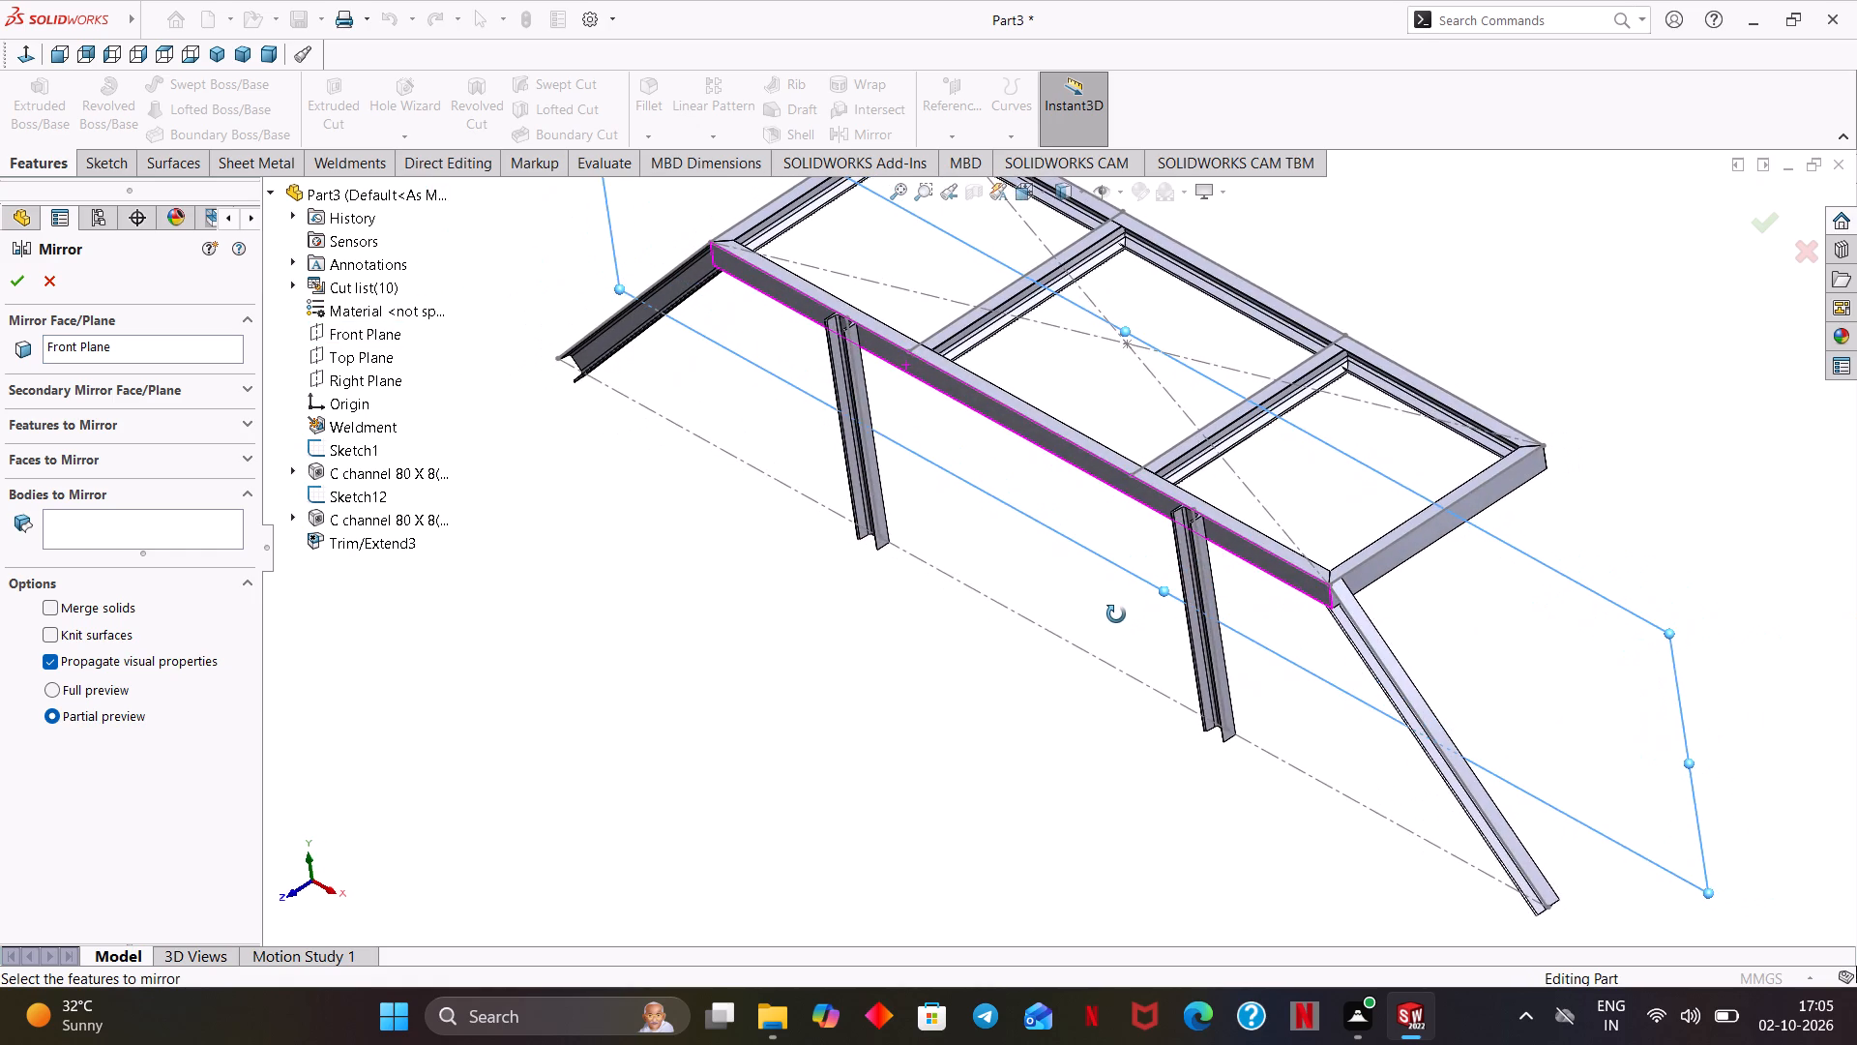
middle_drag(1116, 614, 1130, 610)
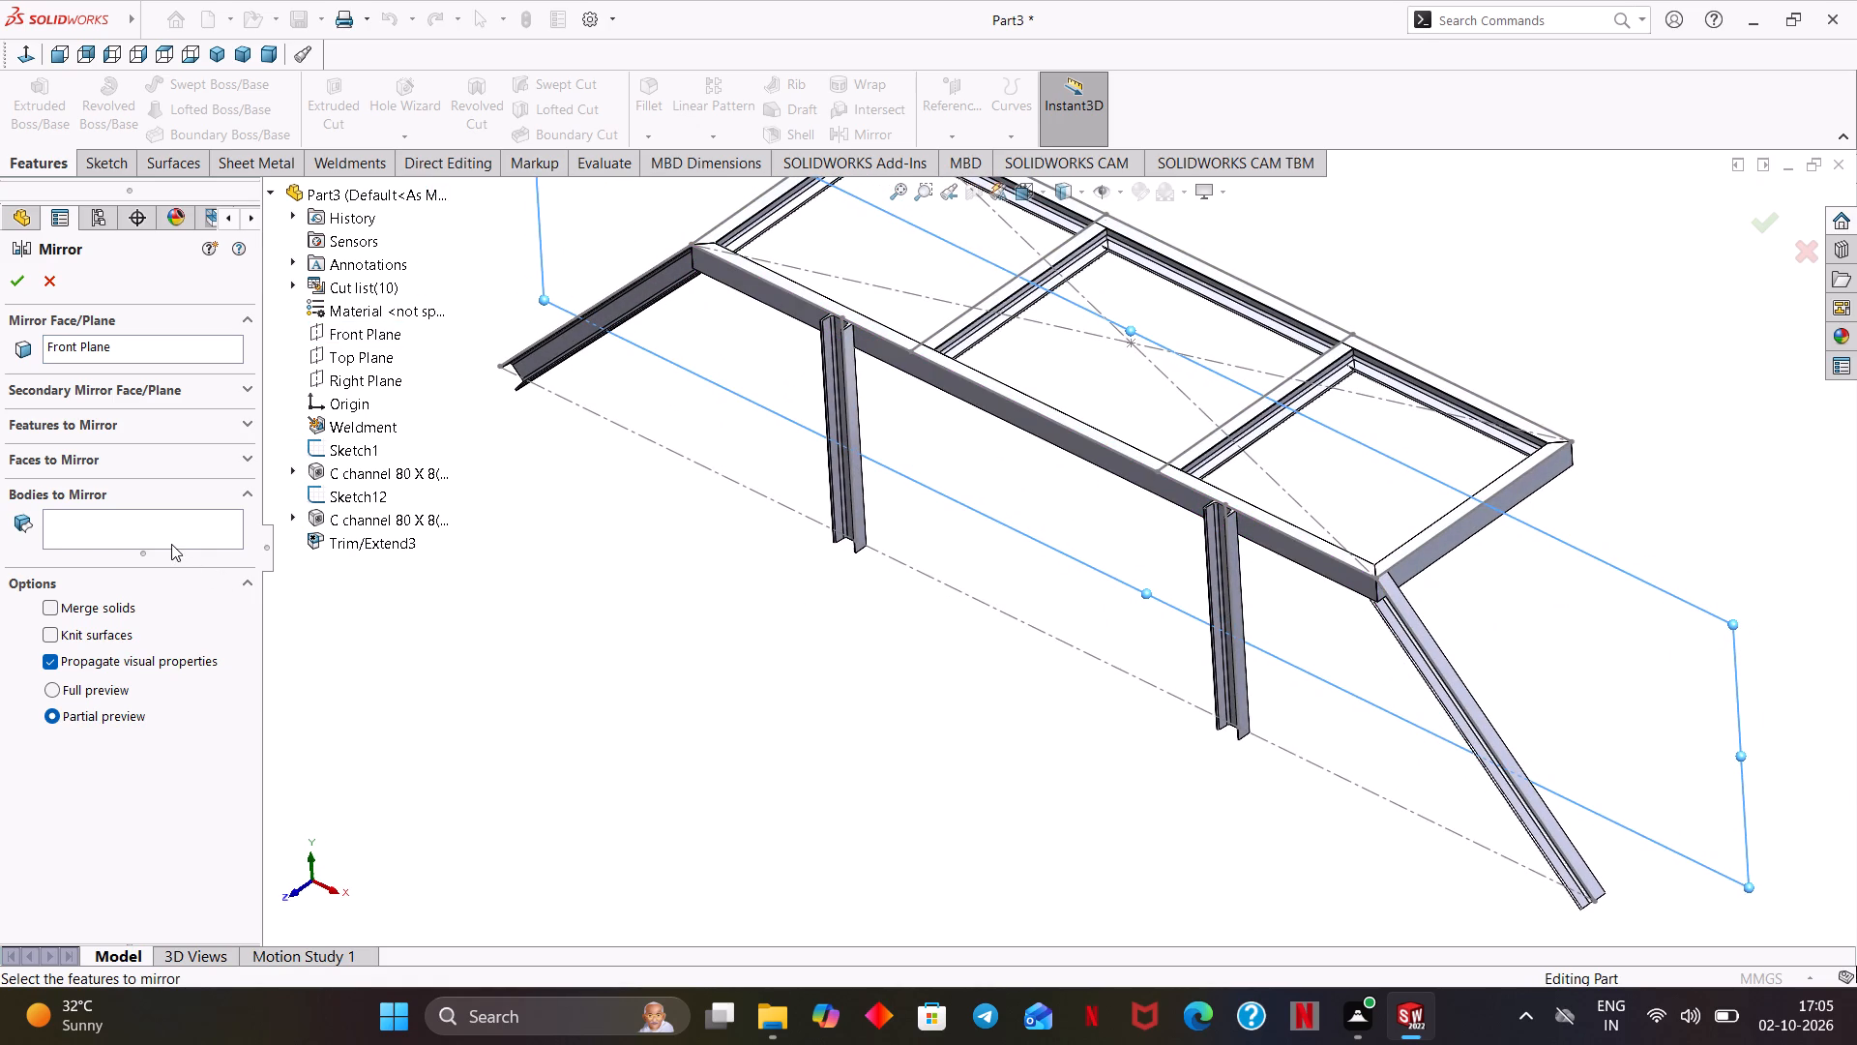
click(171, 544)
click(535, 347)
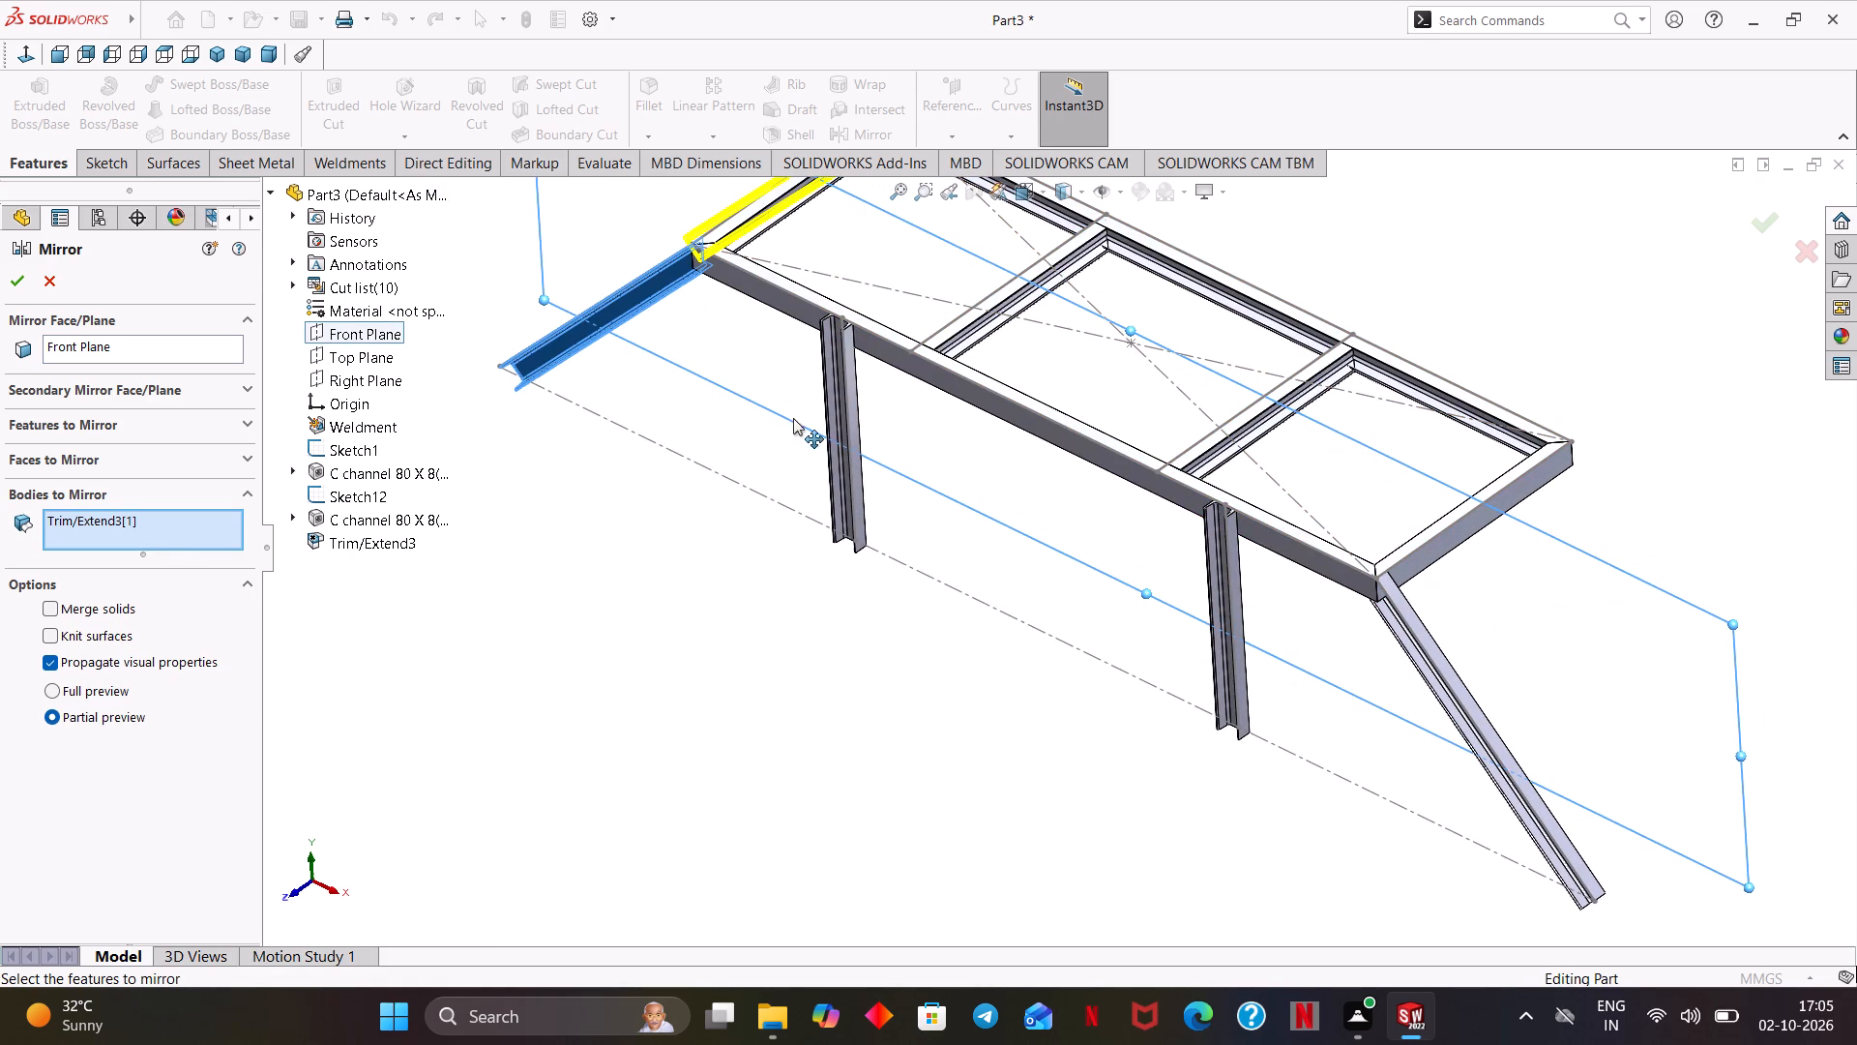
click(836, 406)
click(1229, 558)
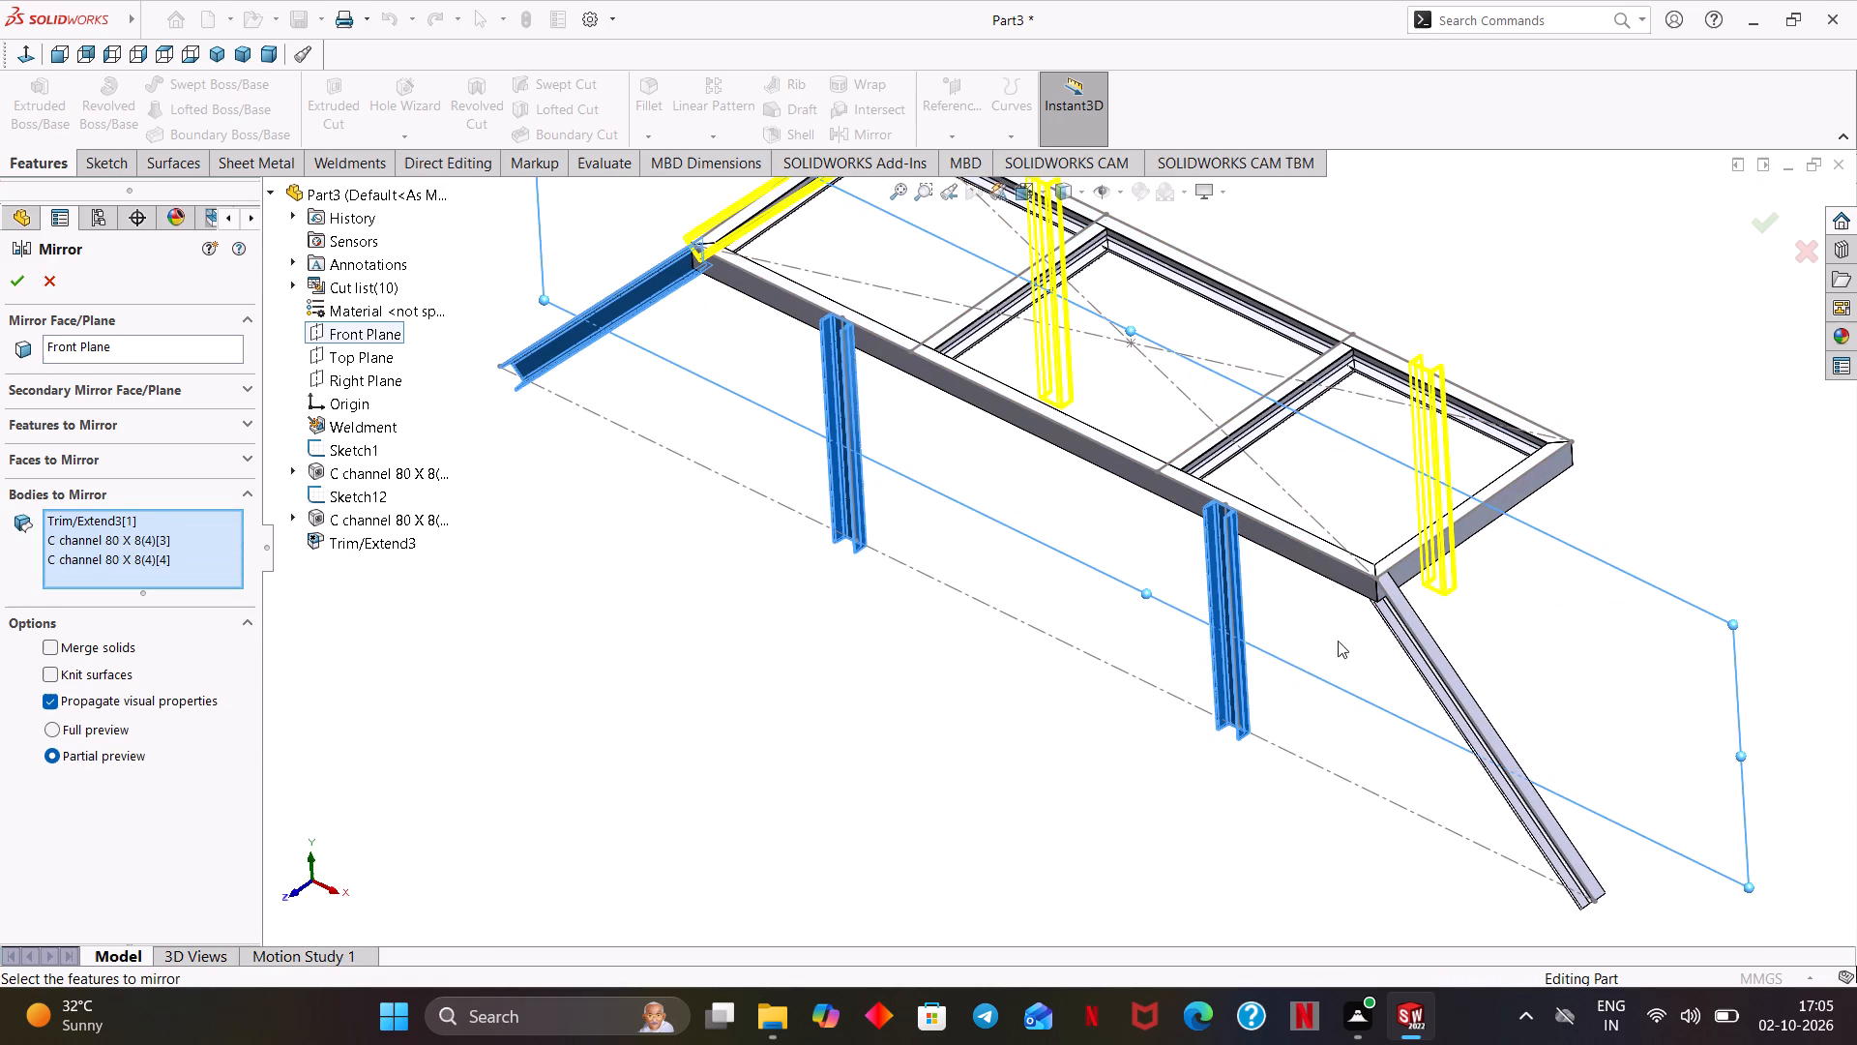
click(1423, 651)
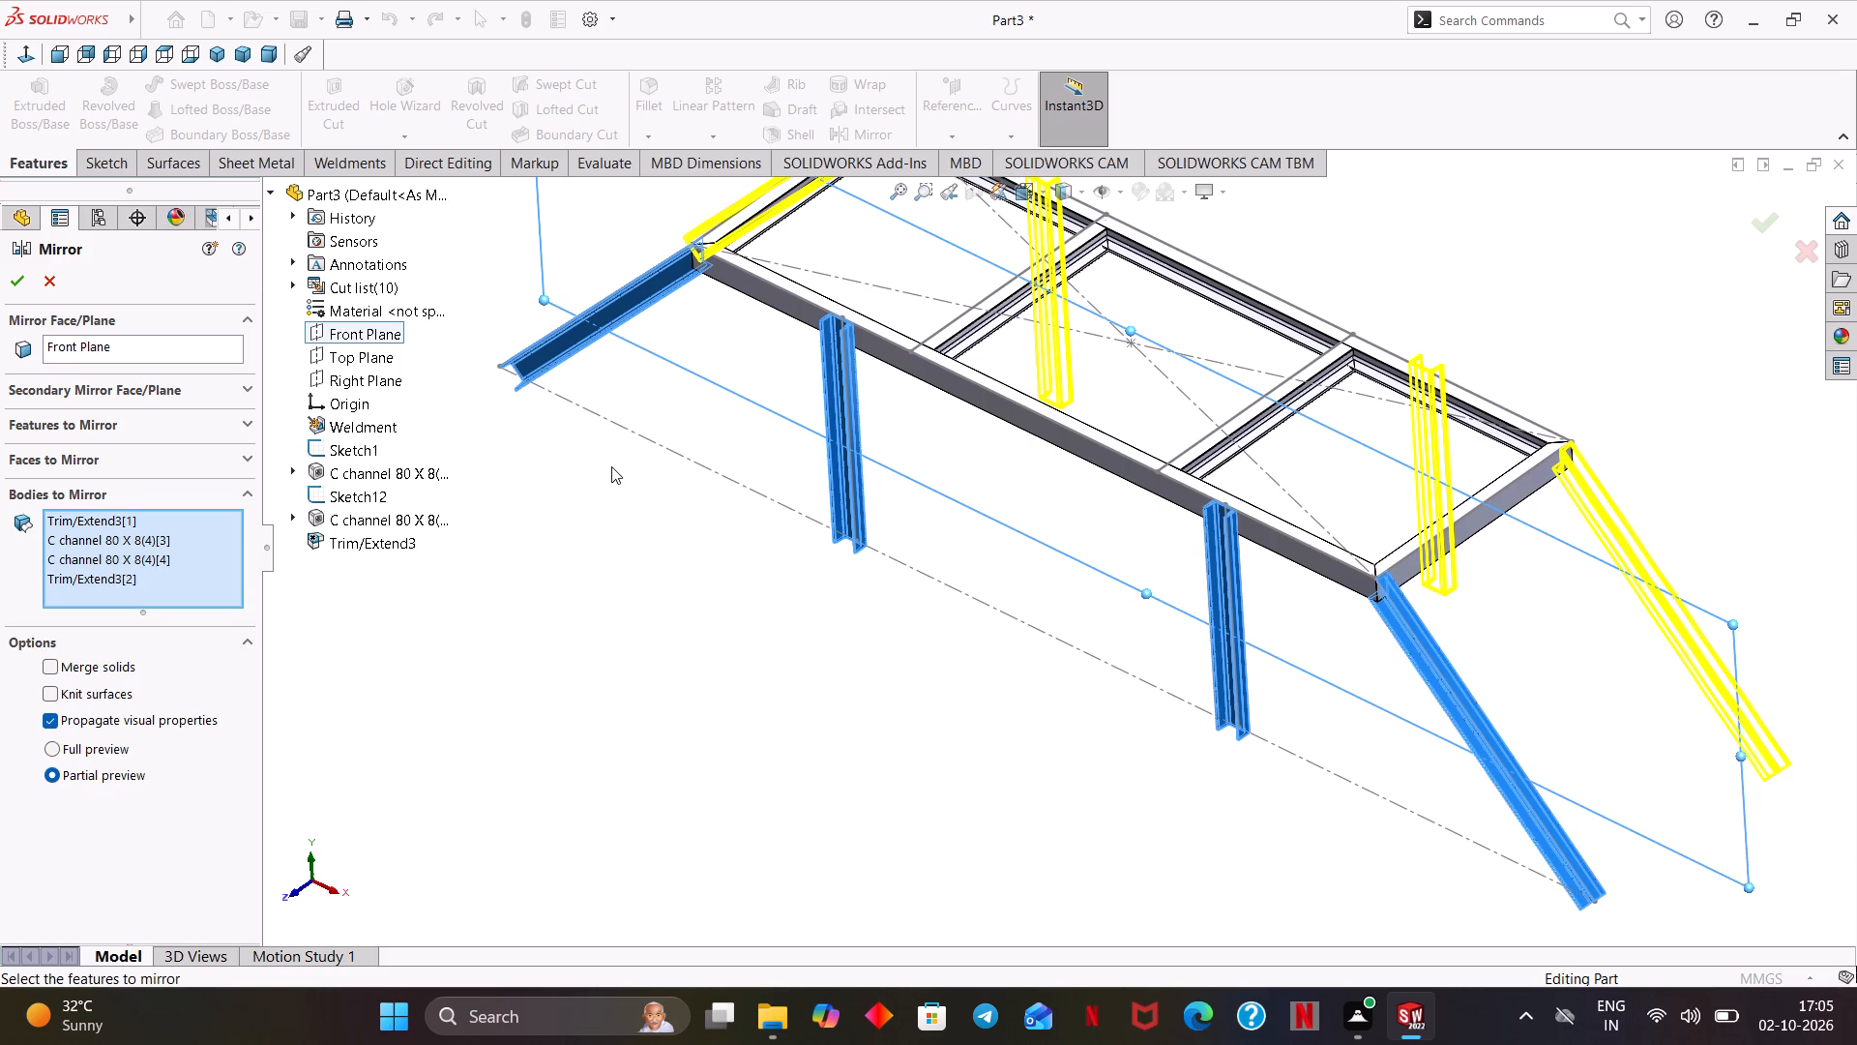
click(23, 292)
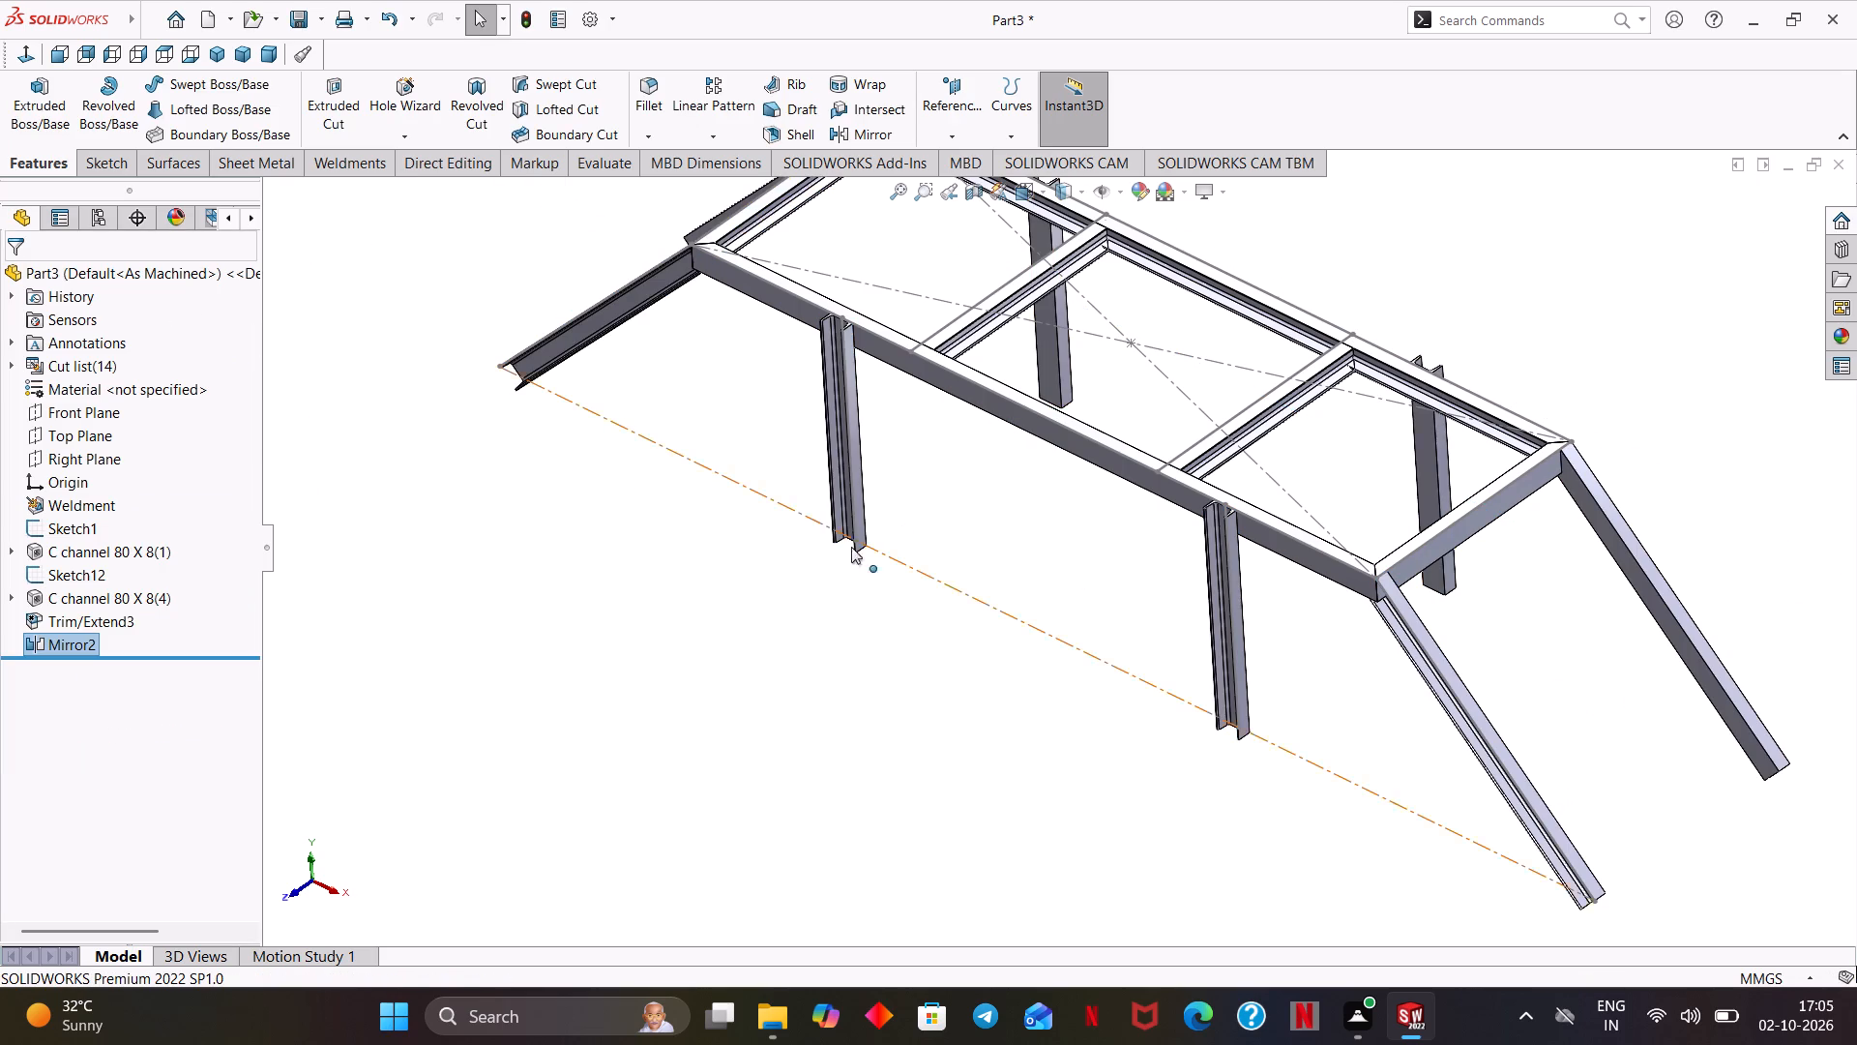
Hide the frame layout sketch Sketch1 and the leg sketch Sketch12.
middle_drag(1714, 435, 1691, 494)
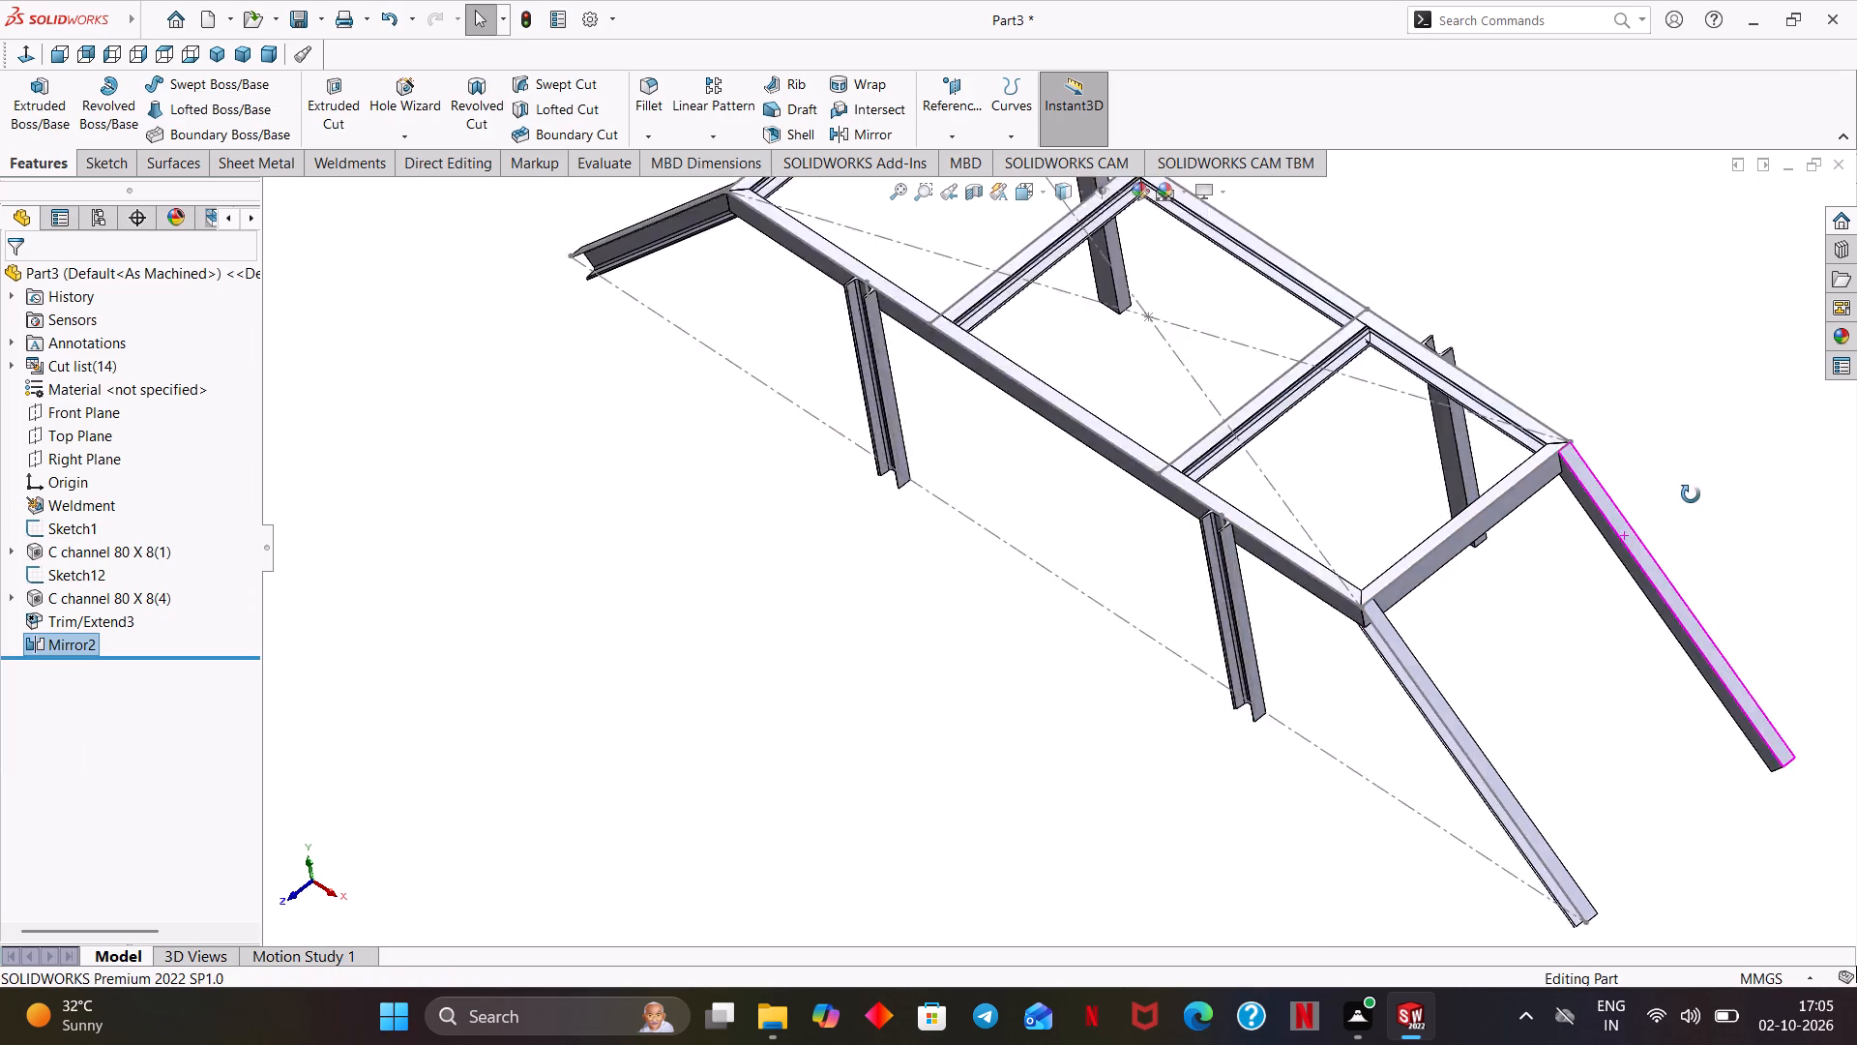
middle_drag(1691, 494, 1617, 540)
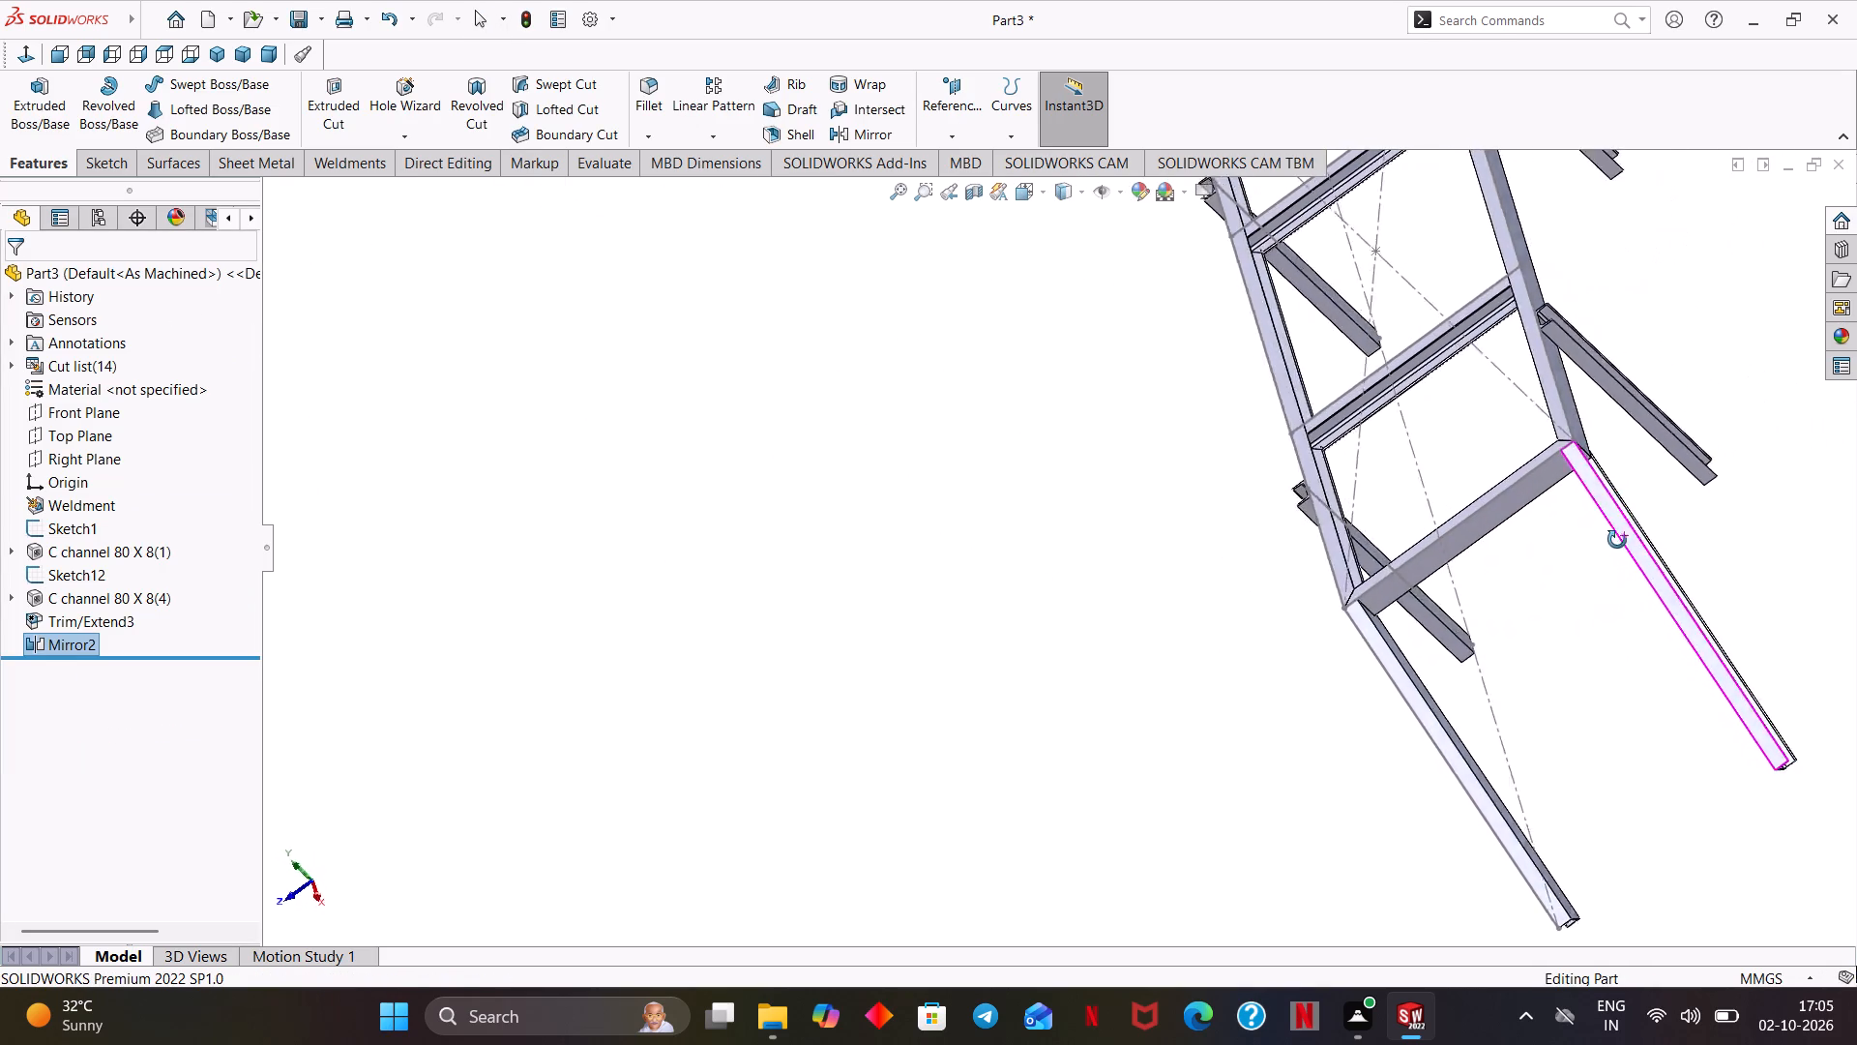
middle_drag(1617, 540, 1714, 470)
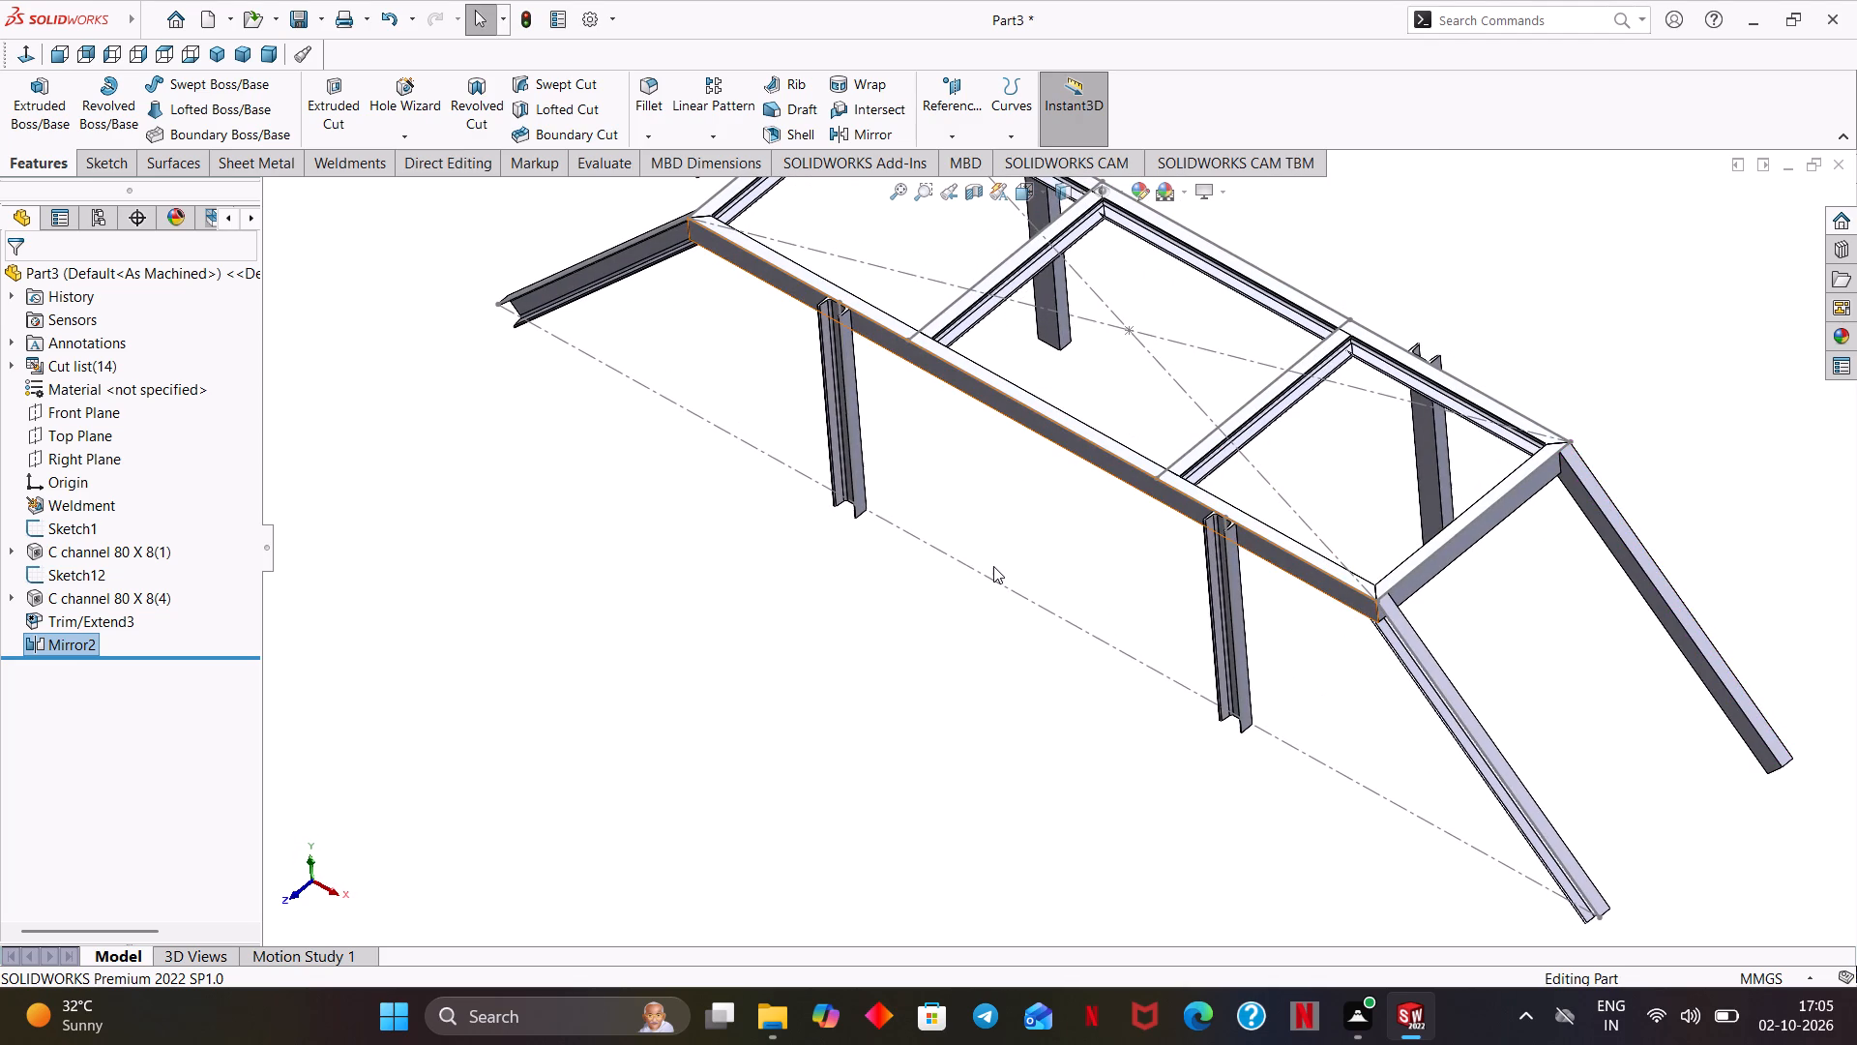
key(ctrl+7)
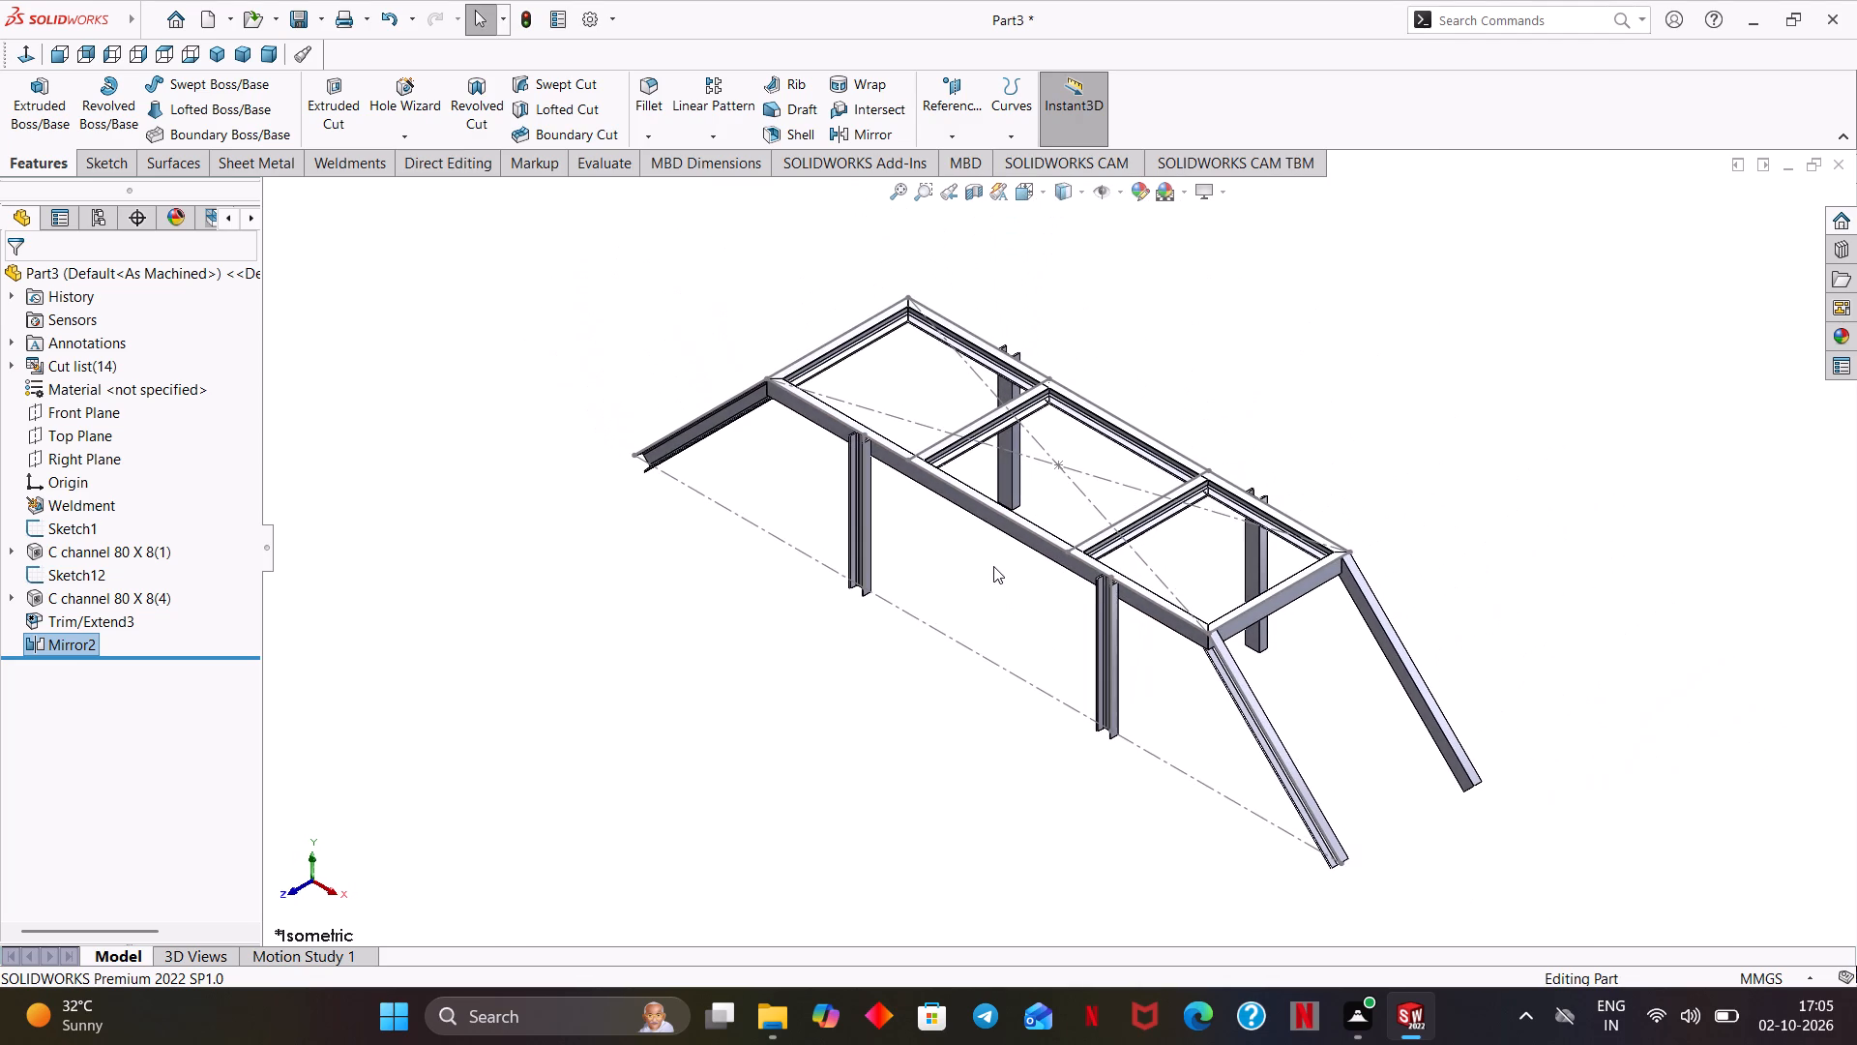
click(1028, 455)
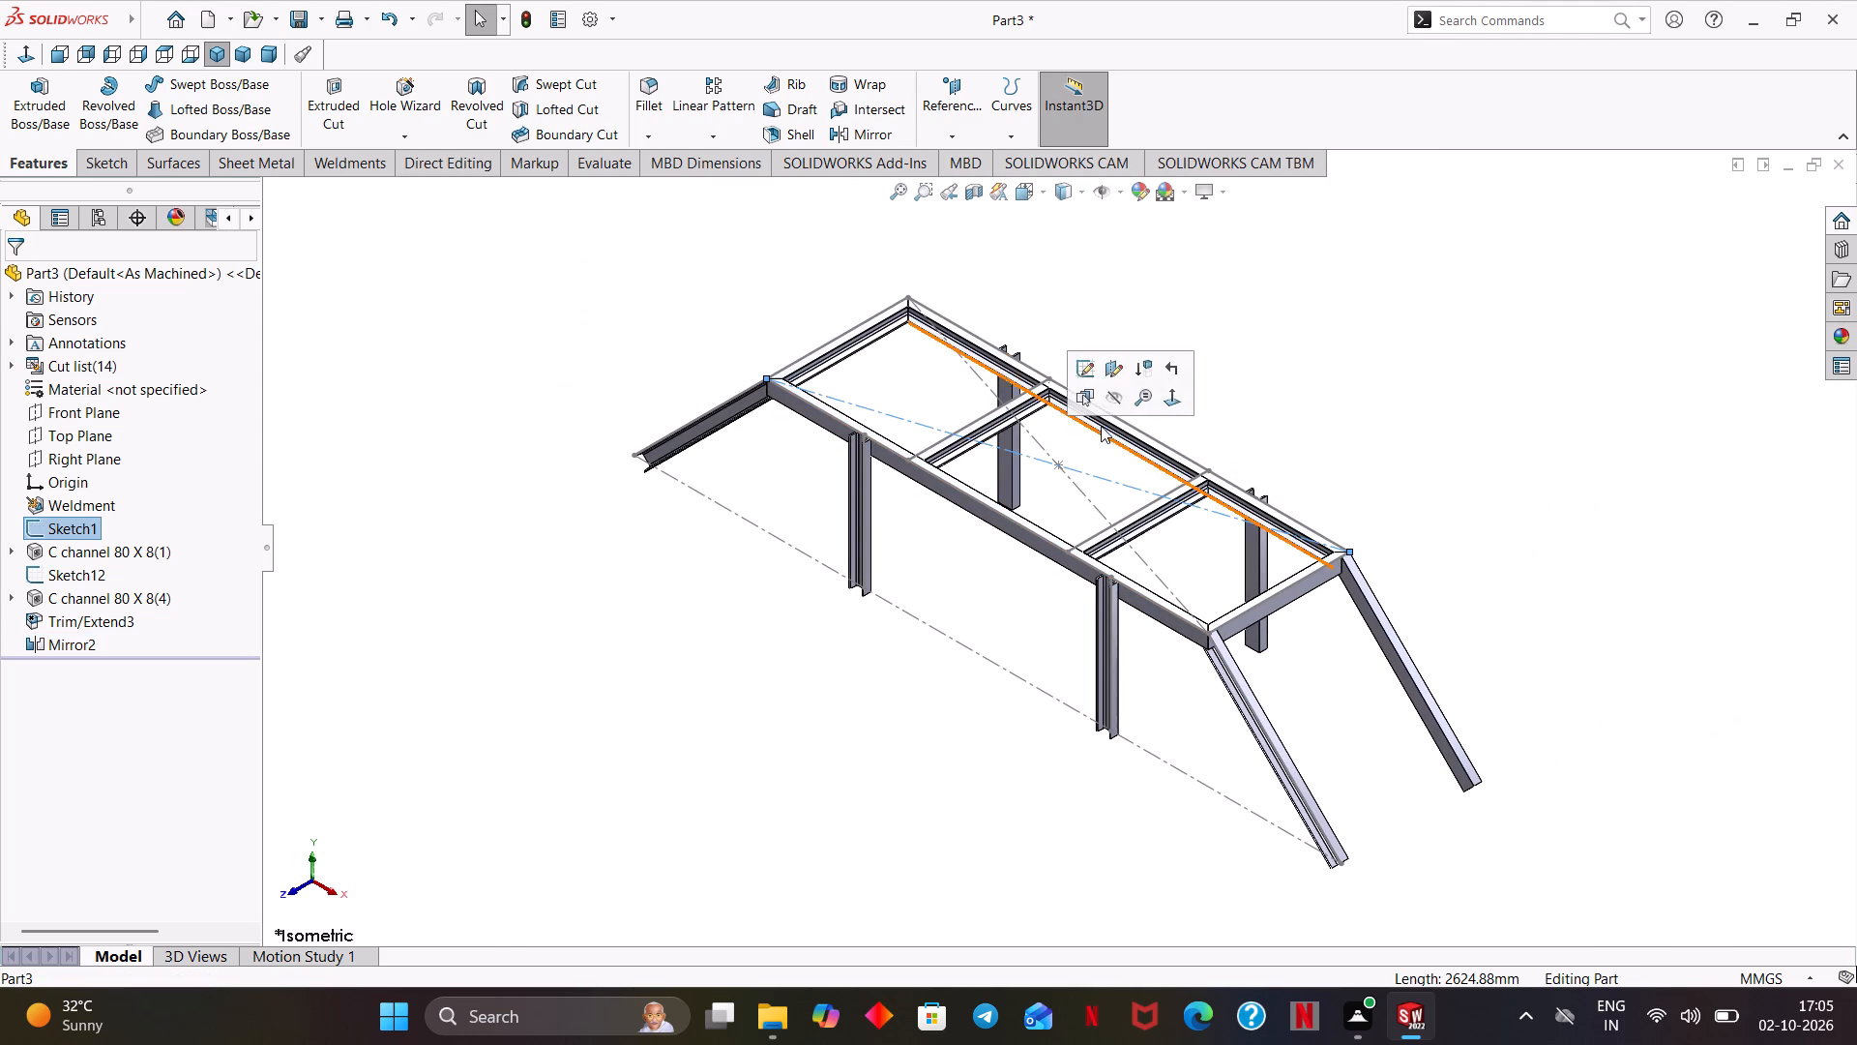
click(1107, 403)
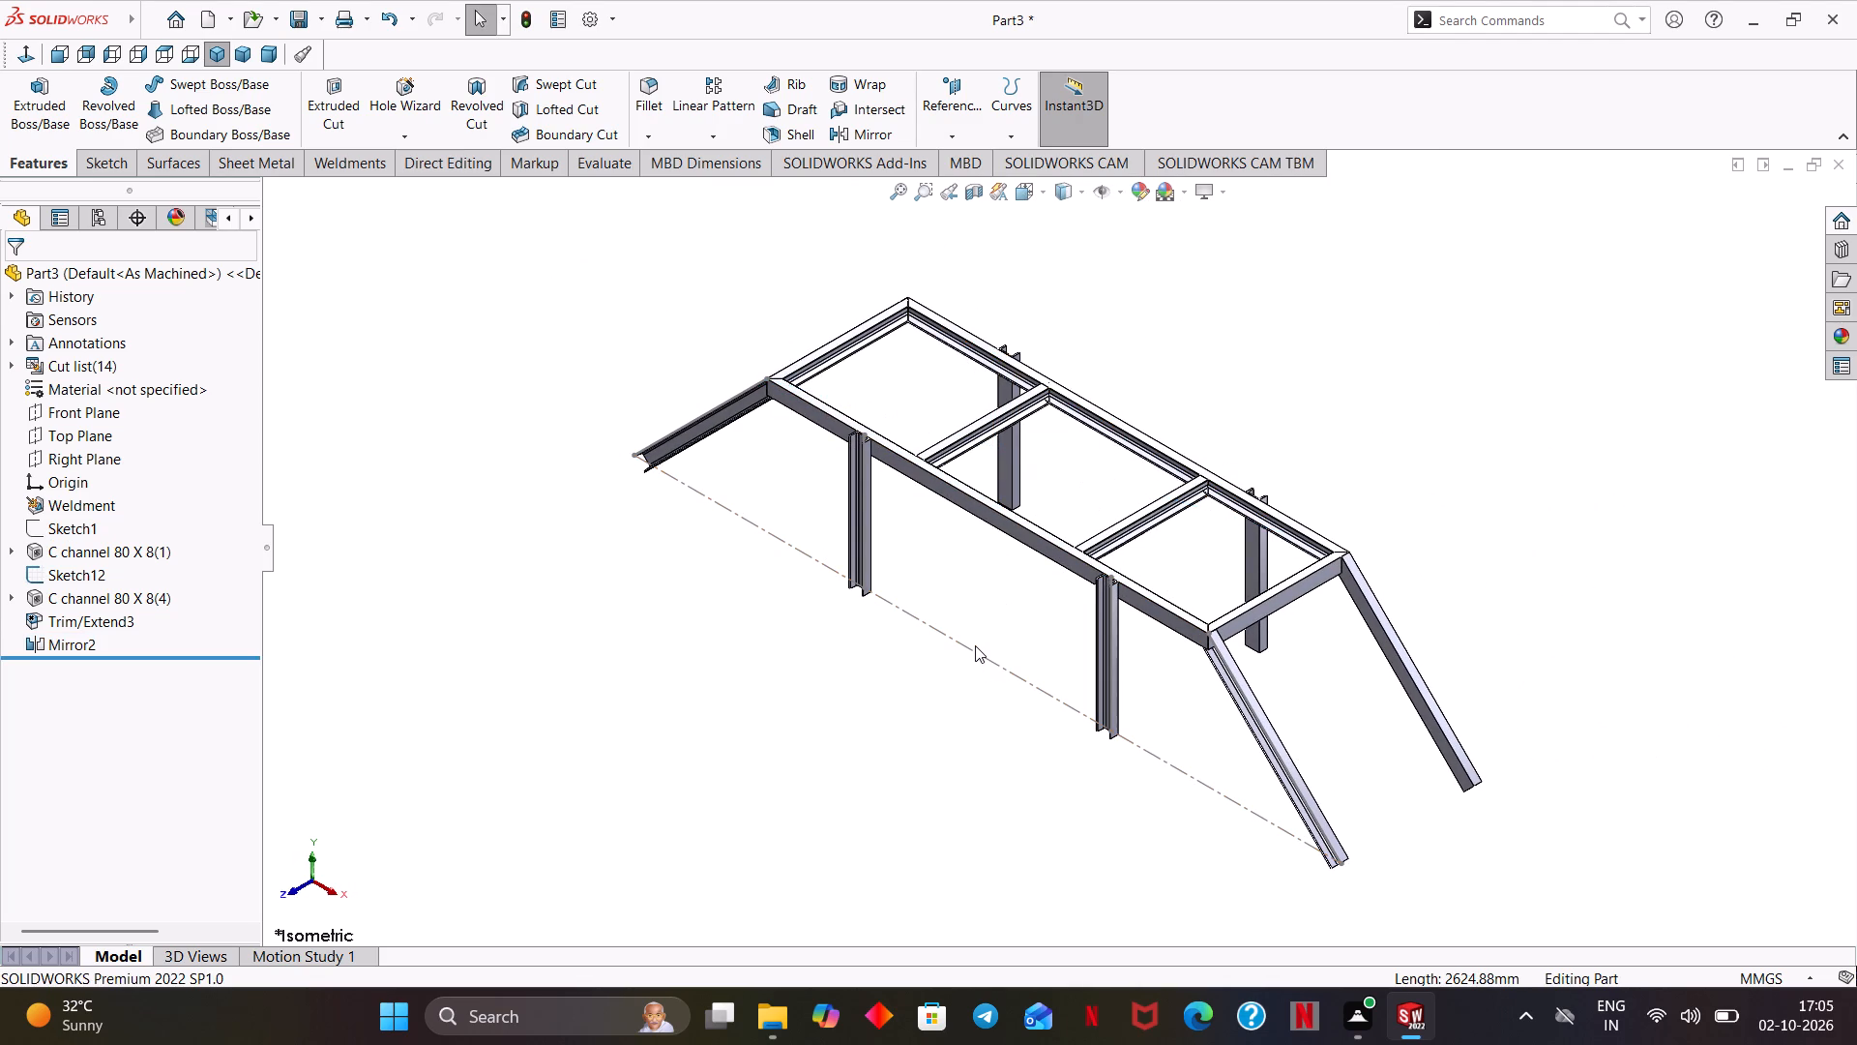
click(975, 645)
click(979, 646)
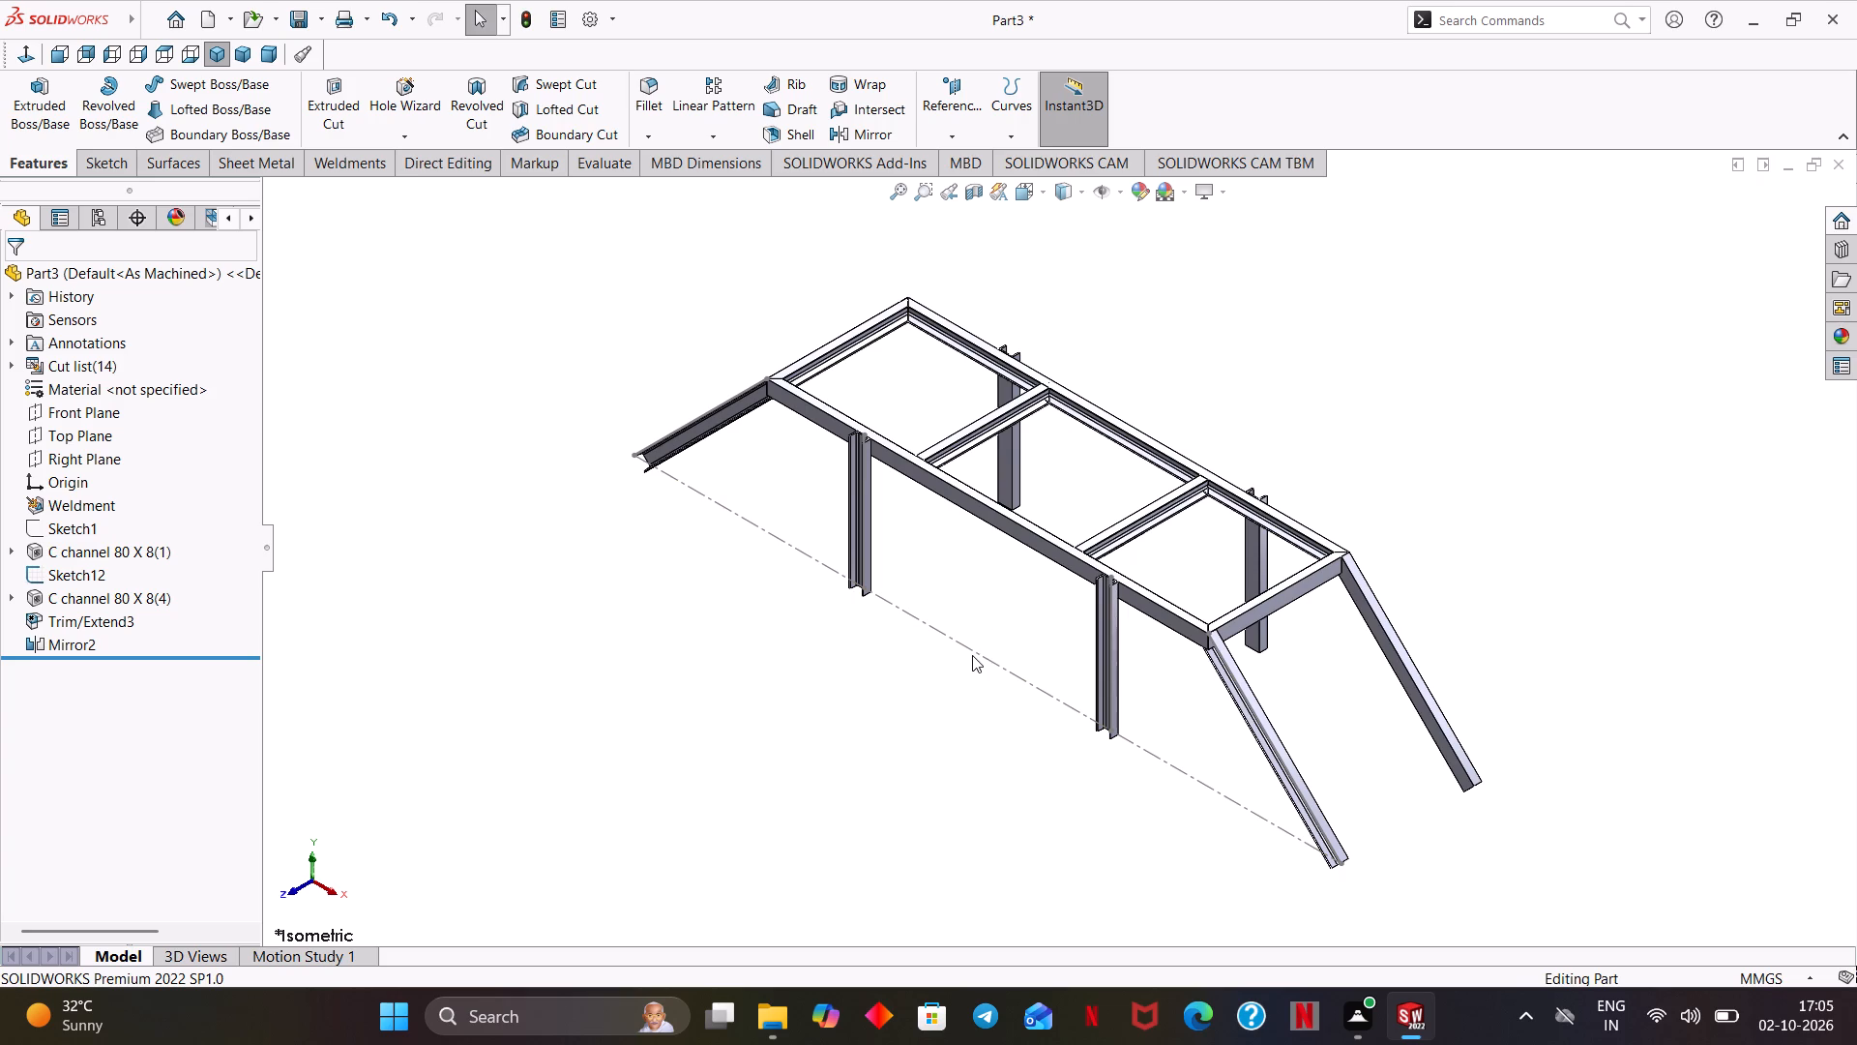
click(981, 650)
click(980, 651)
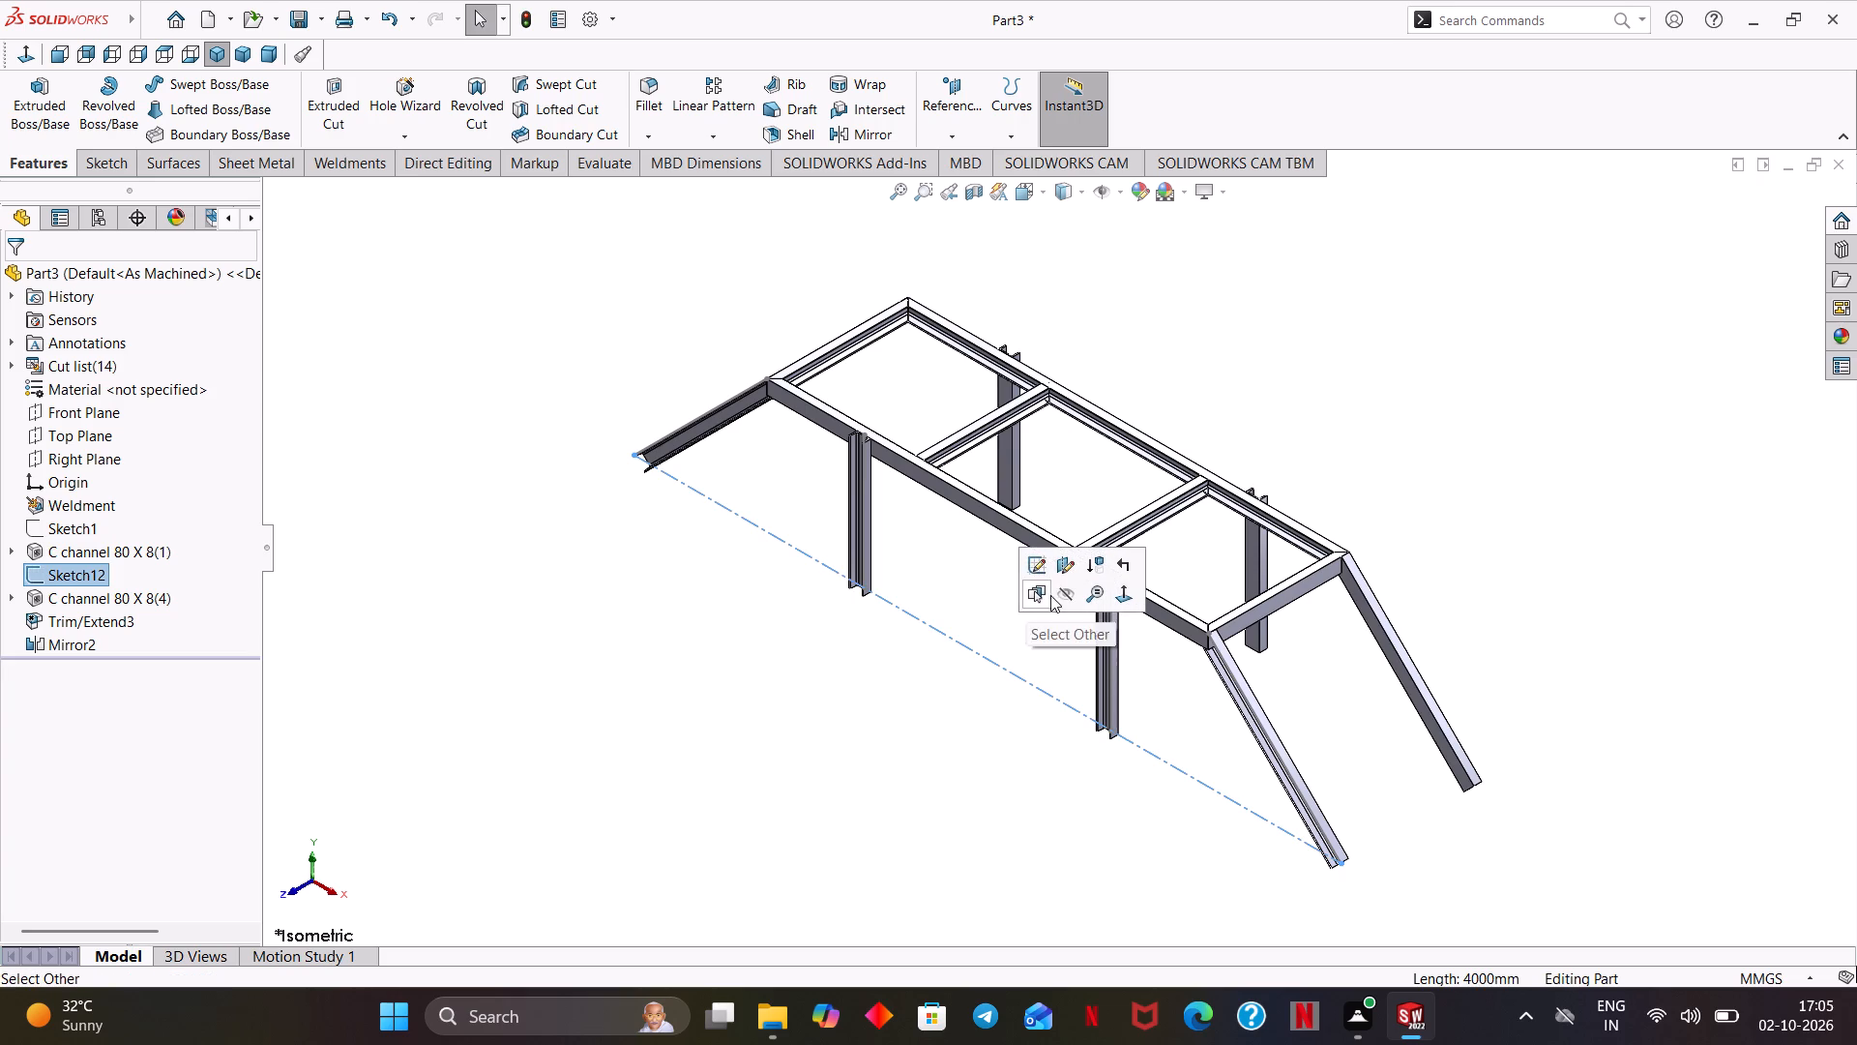
click(1064, 599)
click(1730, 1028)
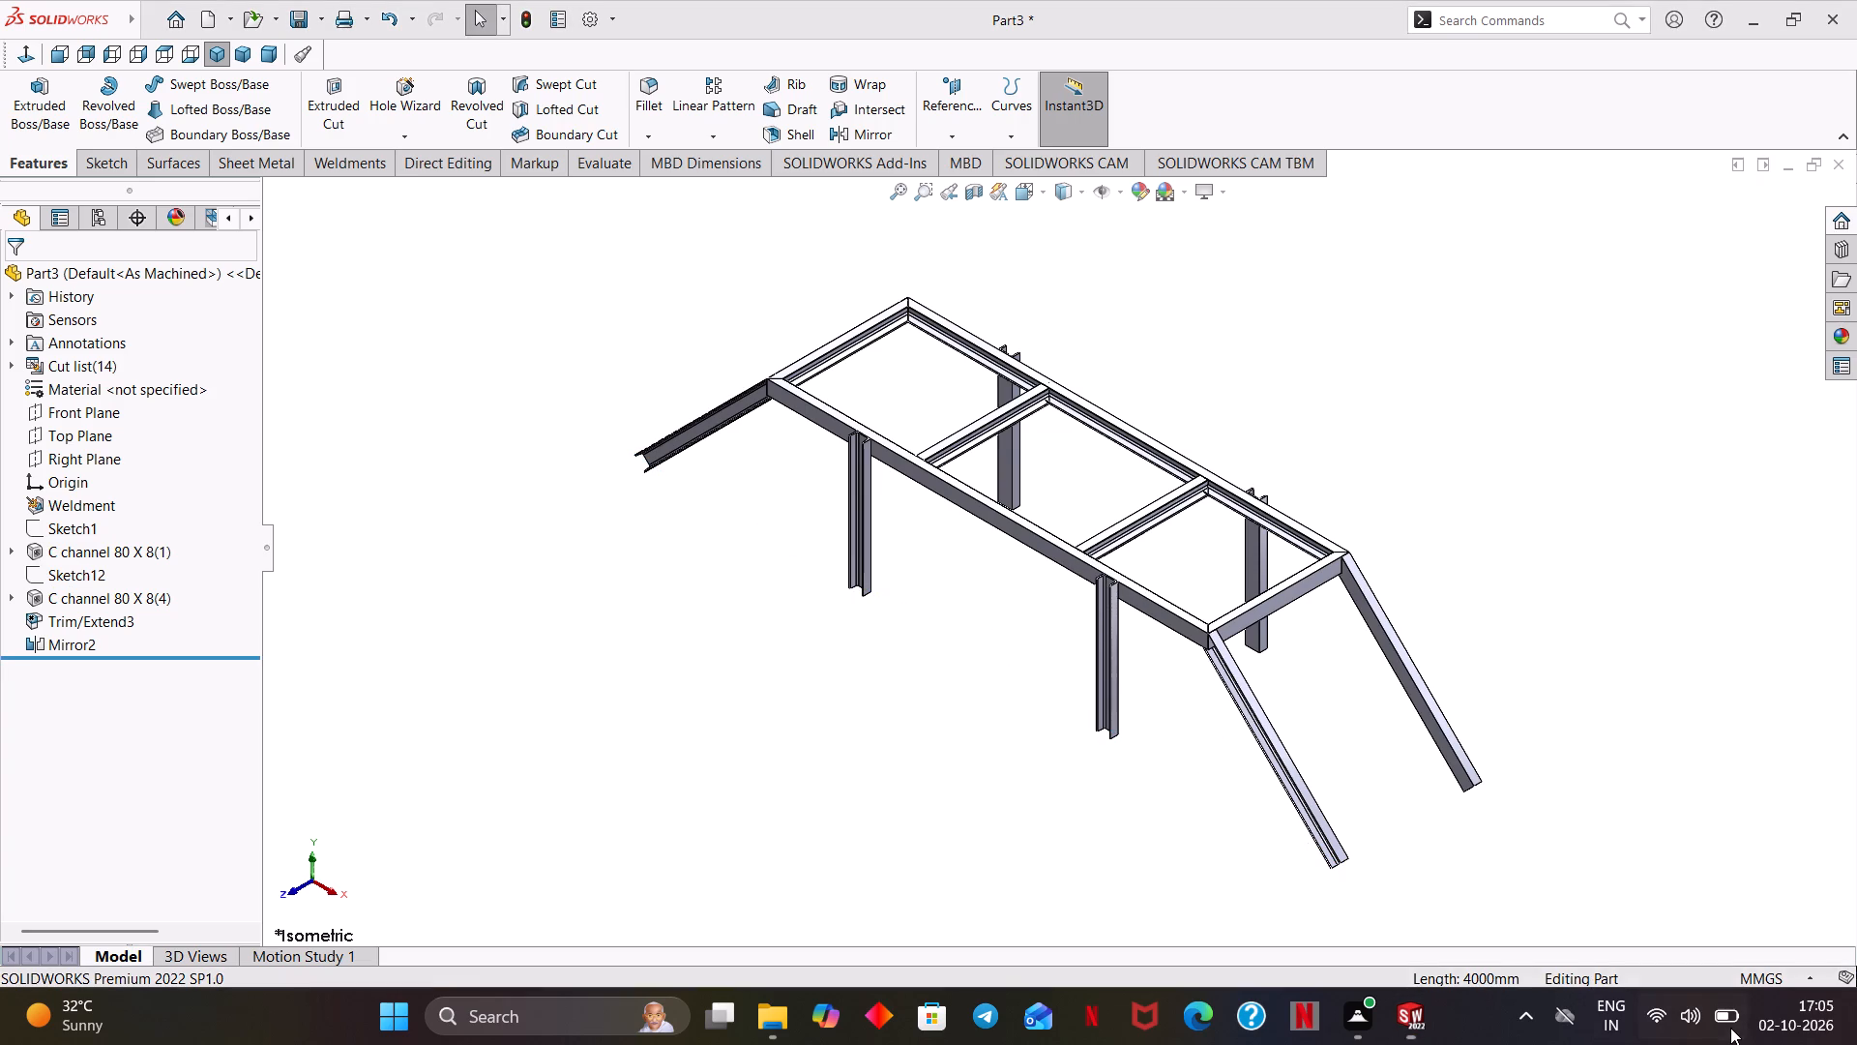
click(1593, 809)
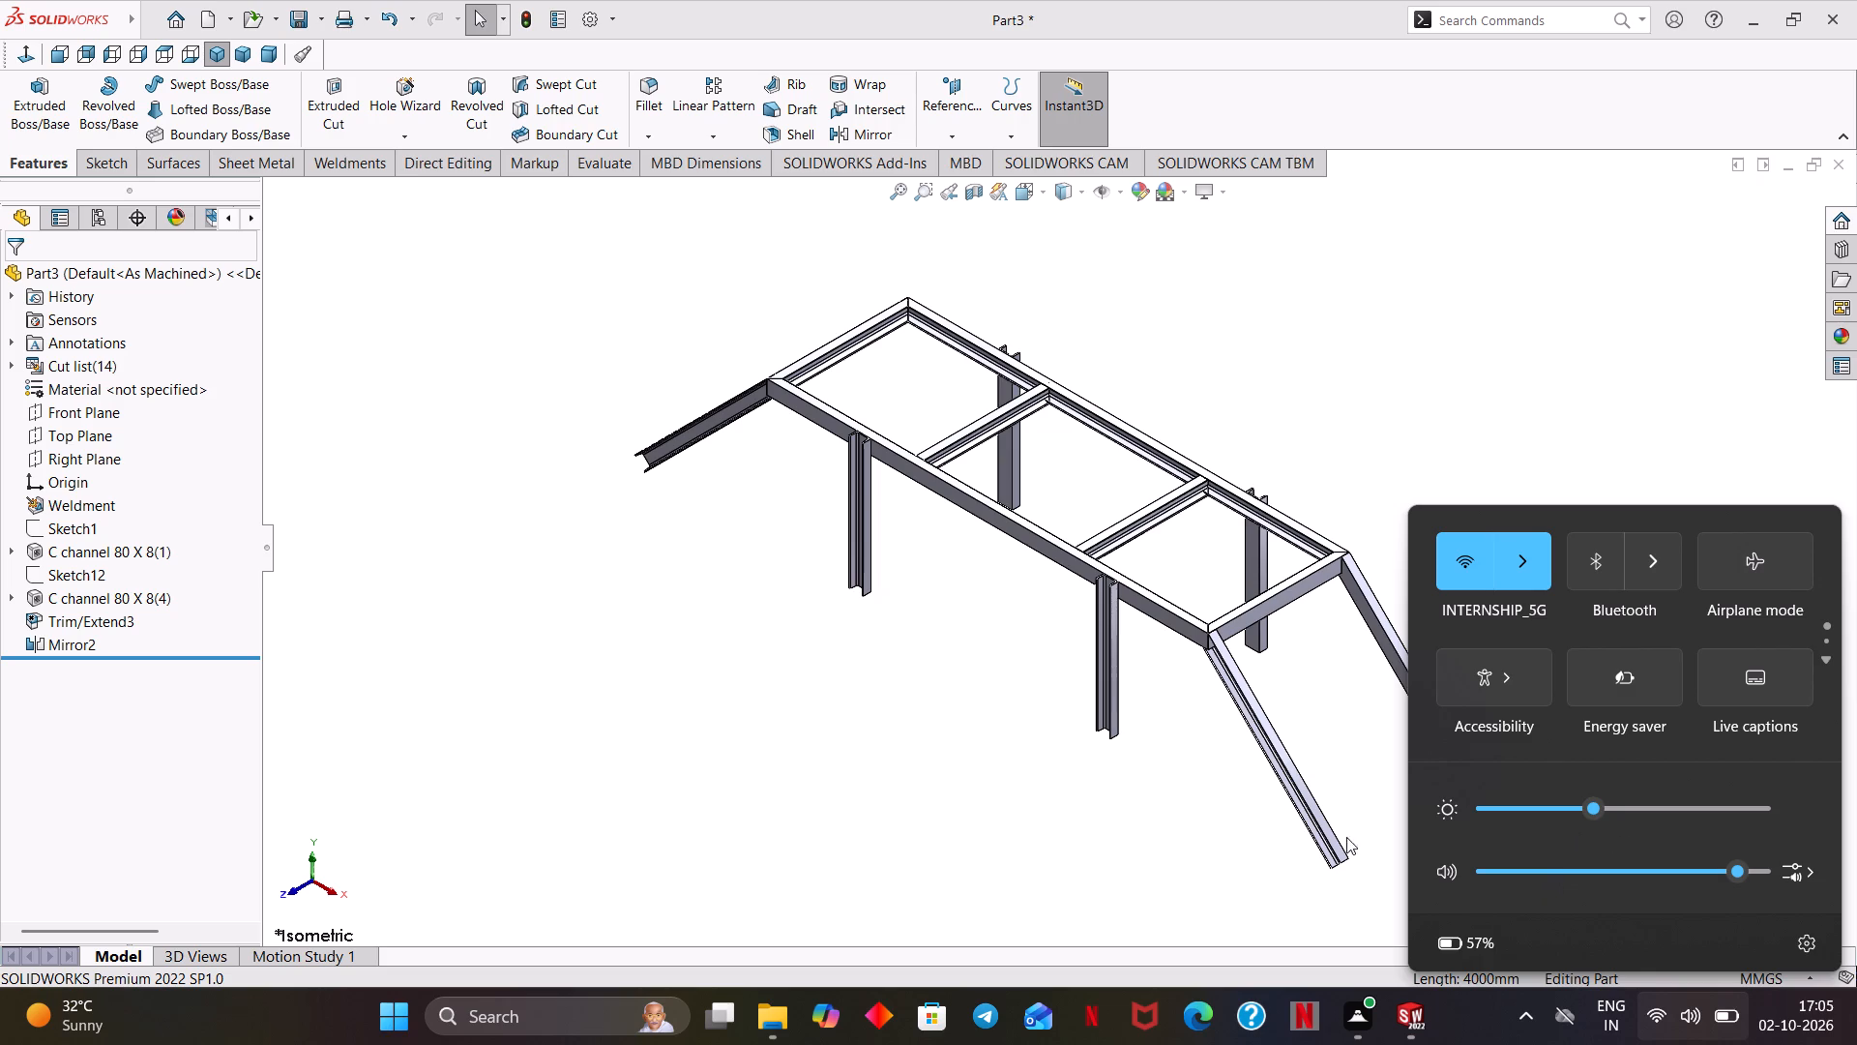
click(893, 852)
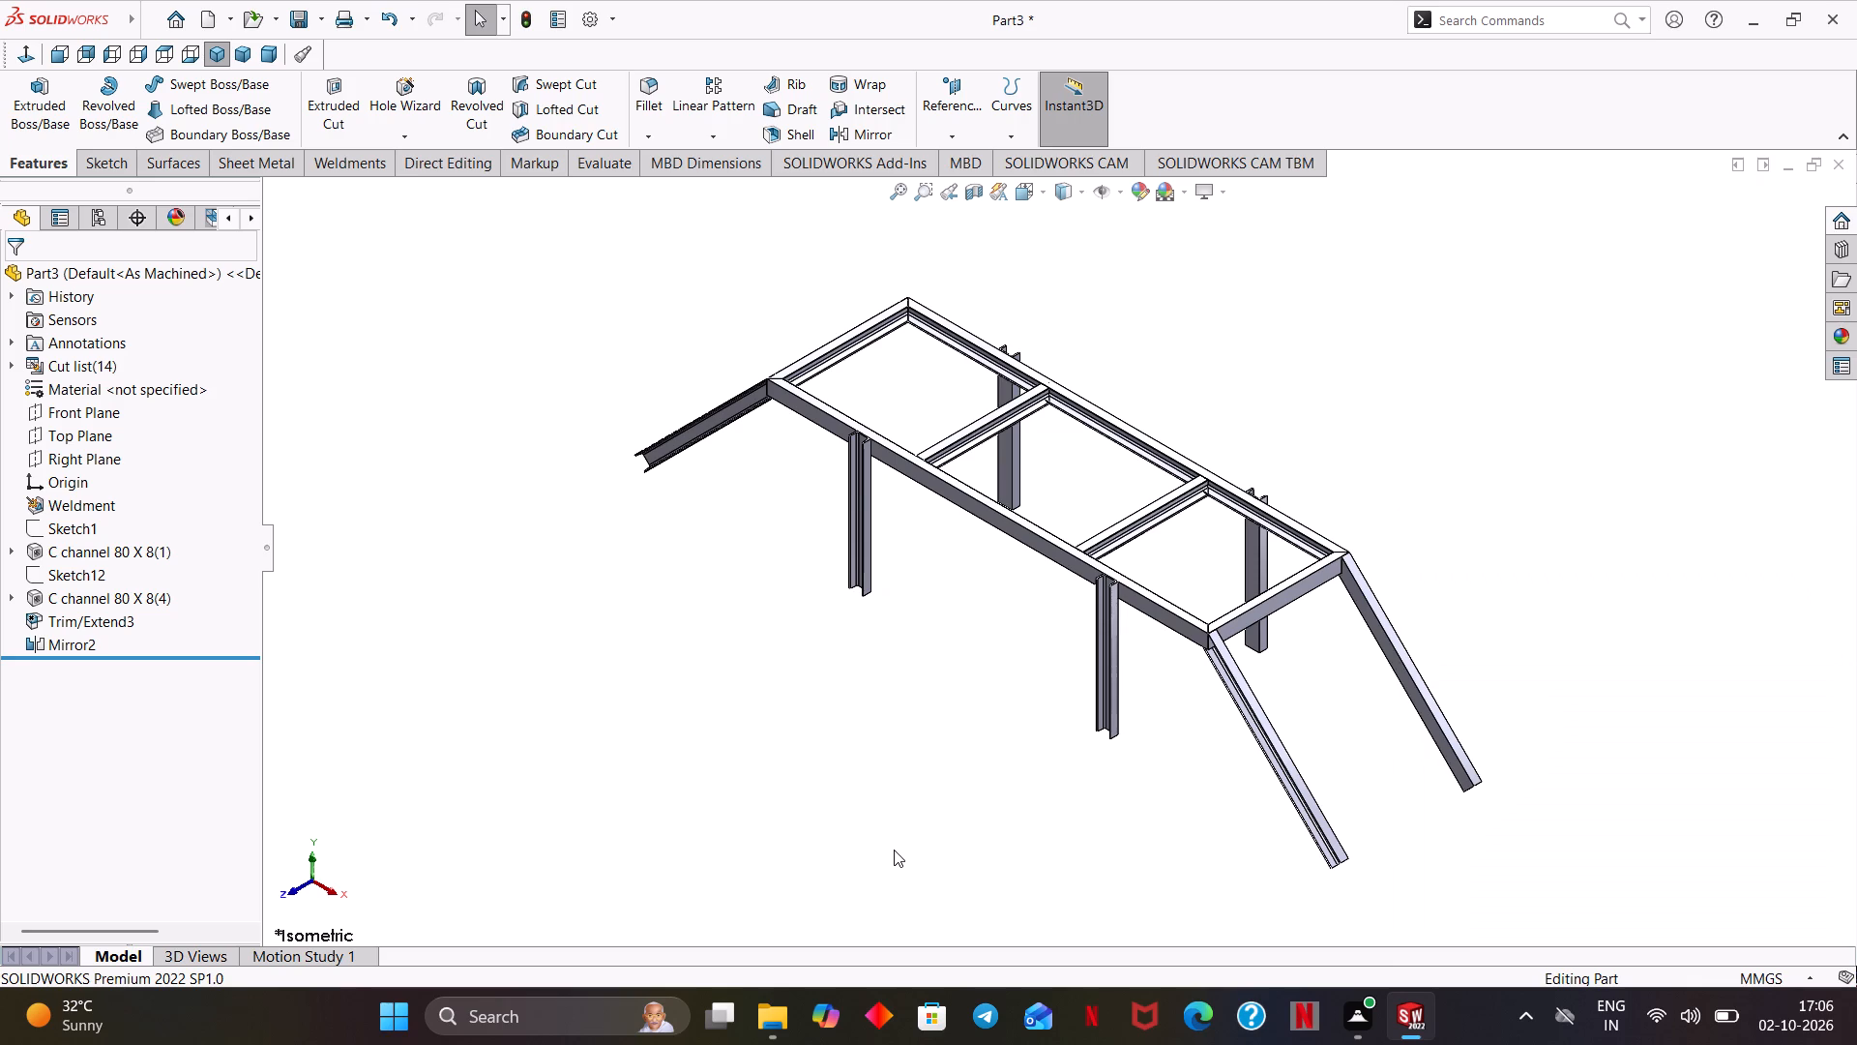
Apply the dark yellow colour from the standard palette to the whole part, shown in isometric view.
middle_drag(809, 706, 830, 733)
middle_drag(830, 733, 1050, 945)
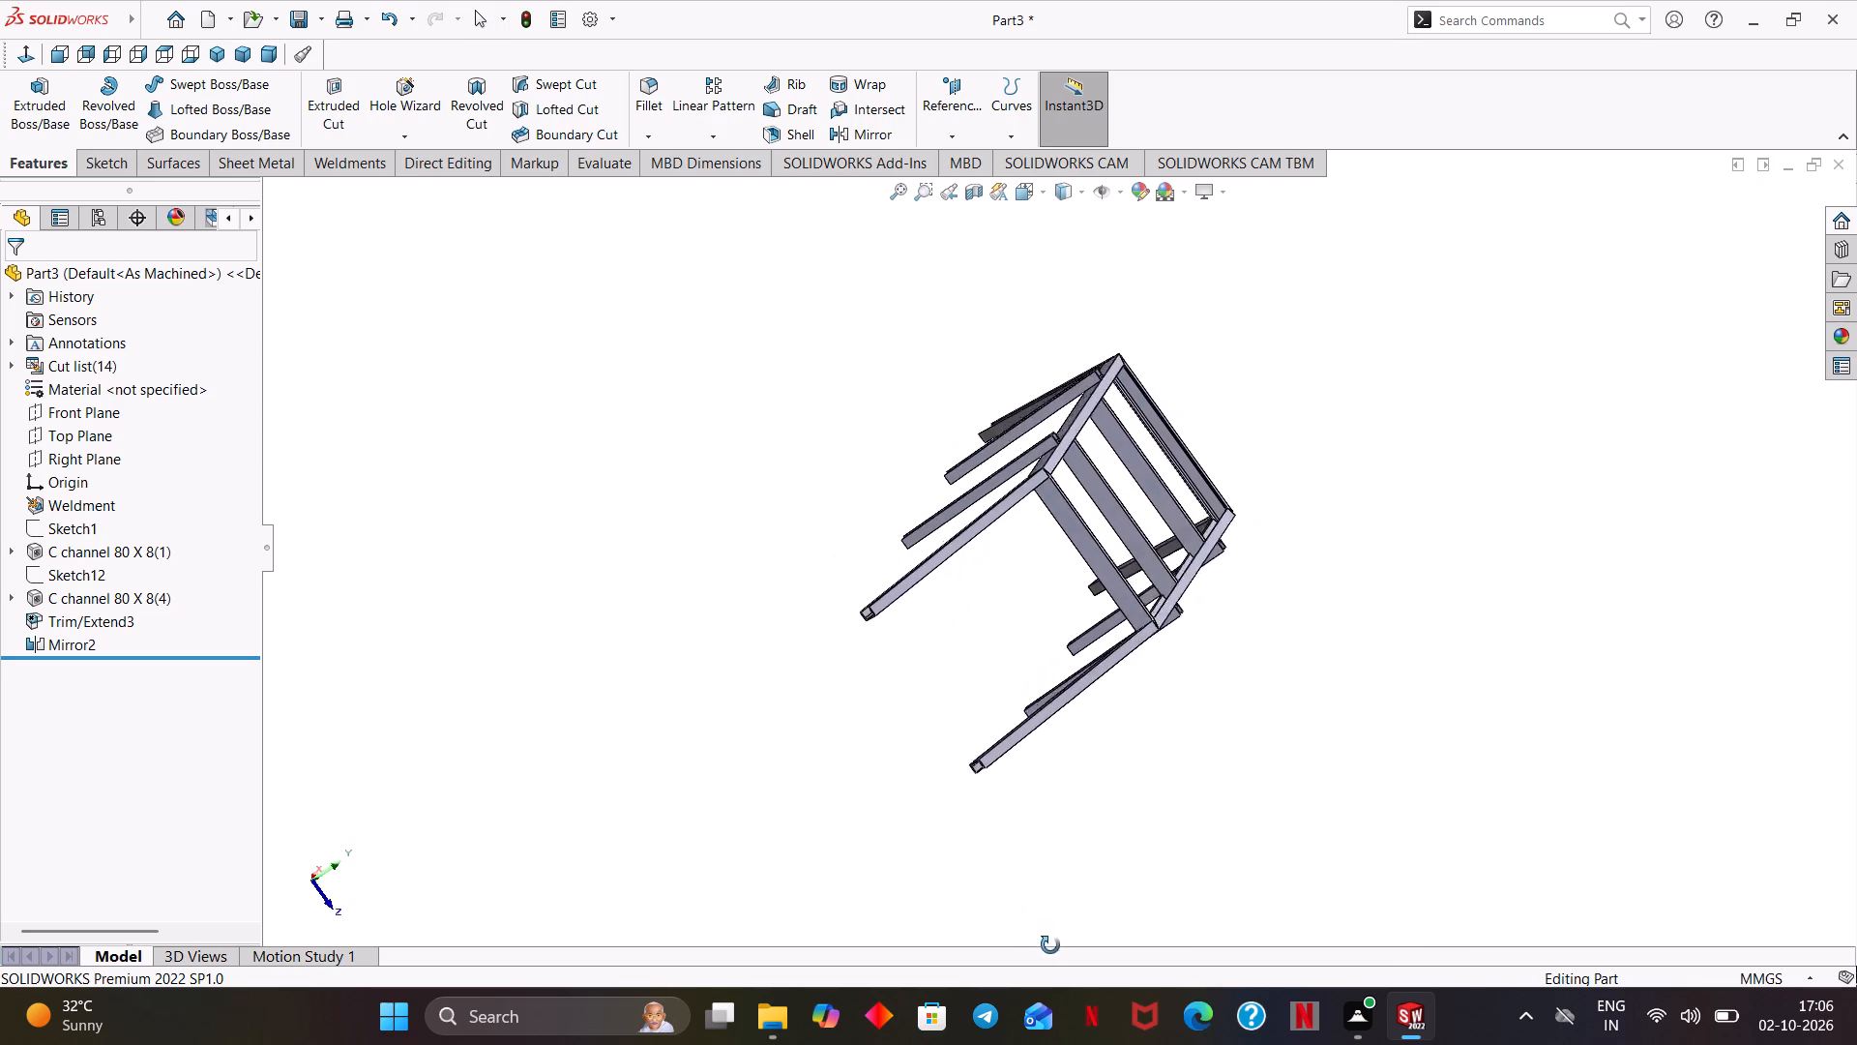
middle_drag(1050, 945, 1369, 960)
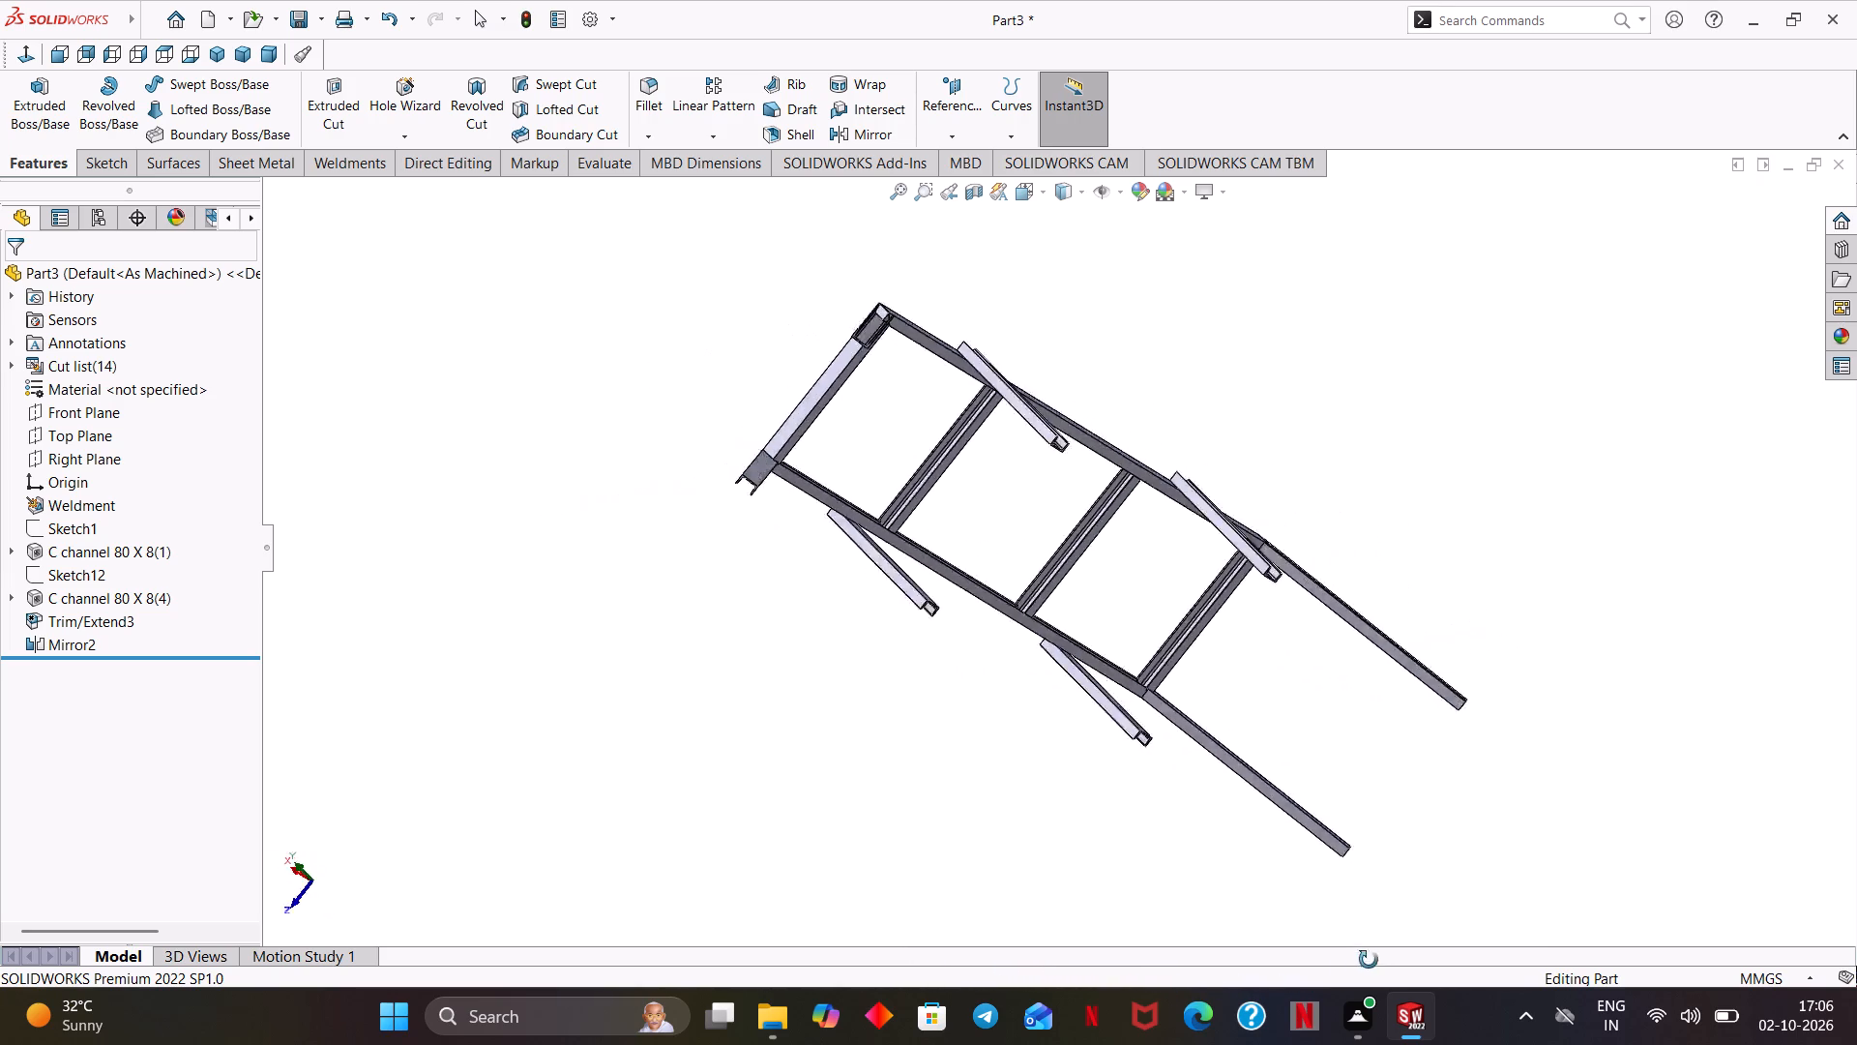
middle_drag(1369, 960, 1596, 830)
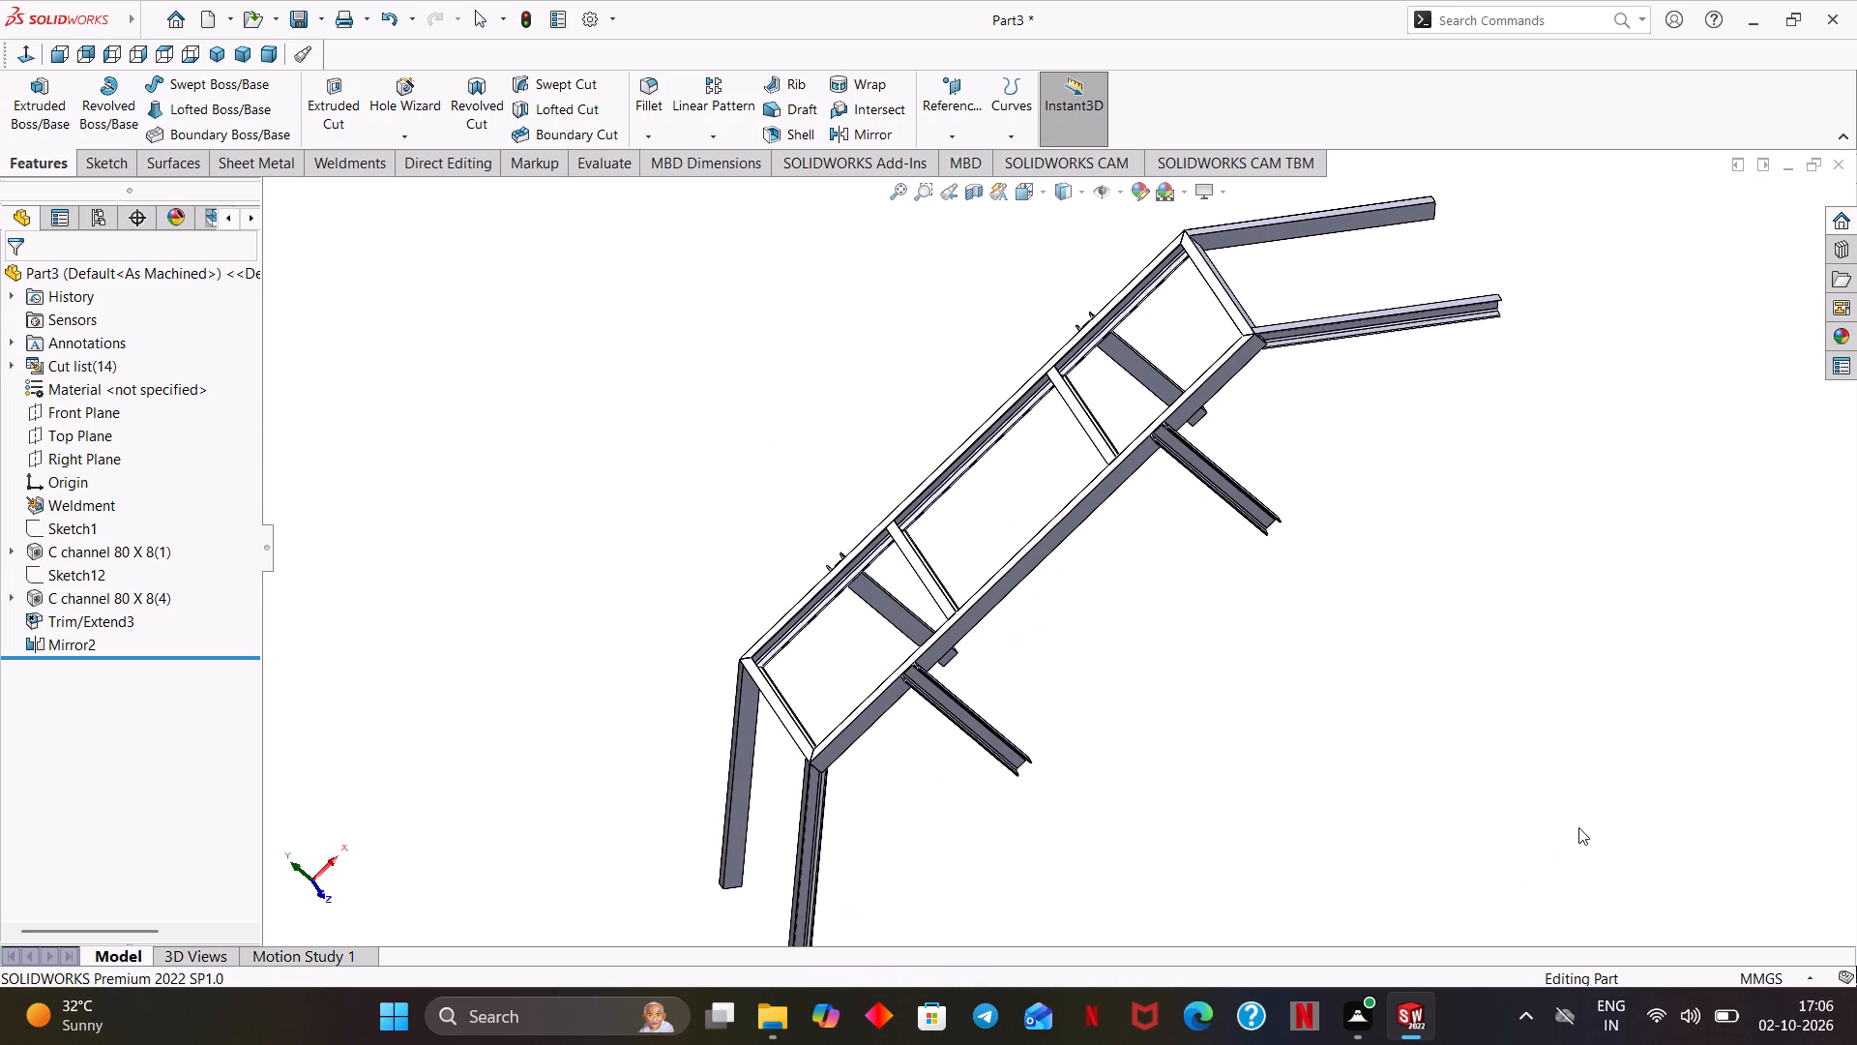
key(ctrl+7)
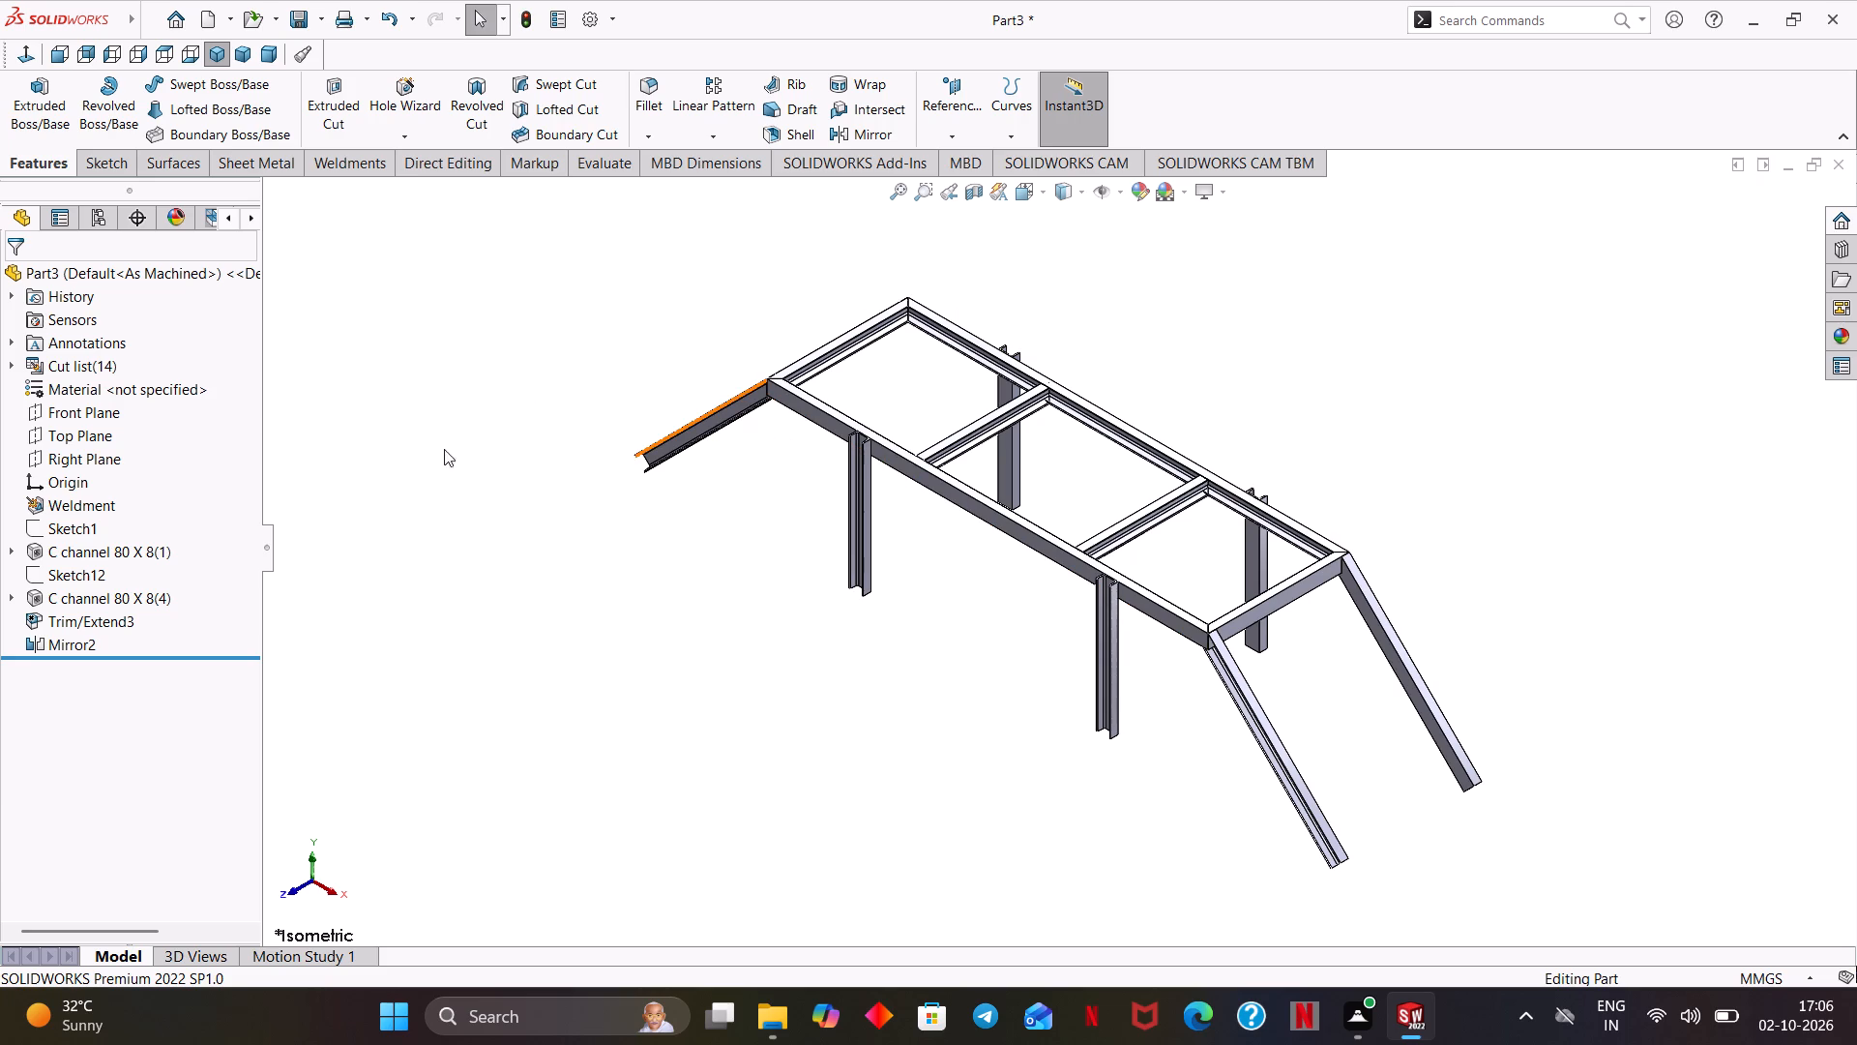
key(ctrl+7)
click(67, 272)
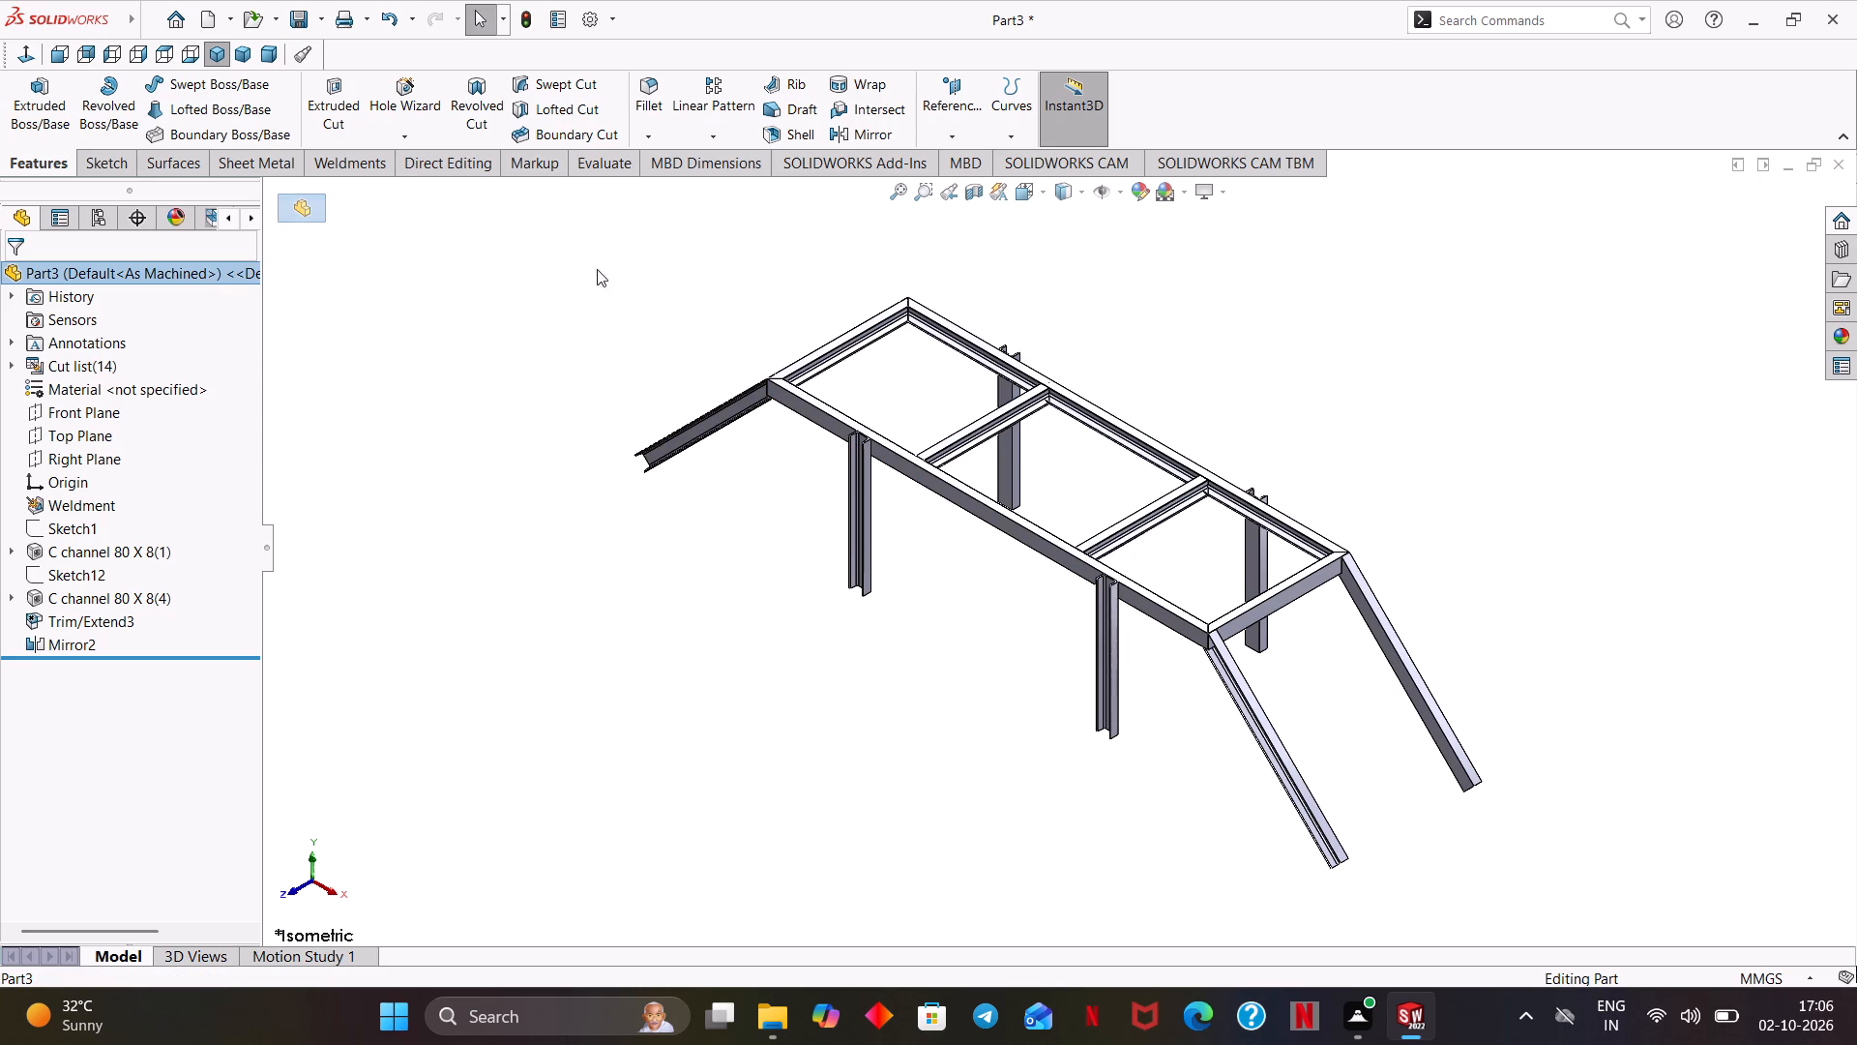
click(1143, 200)
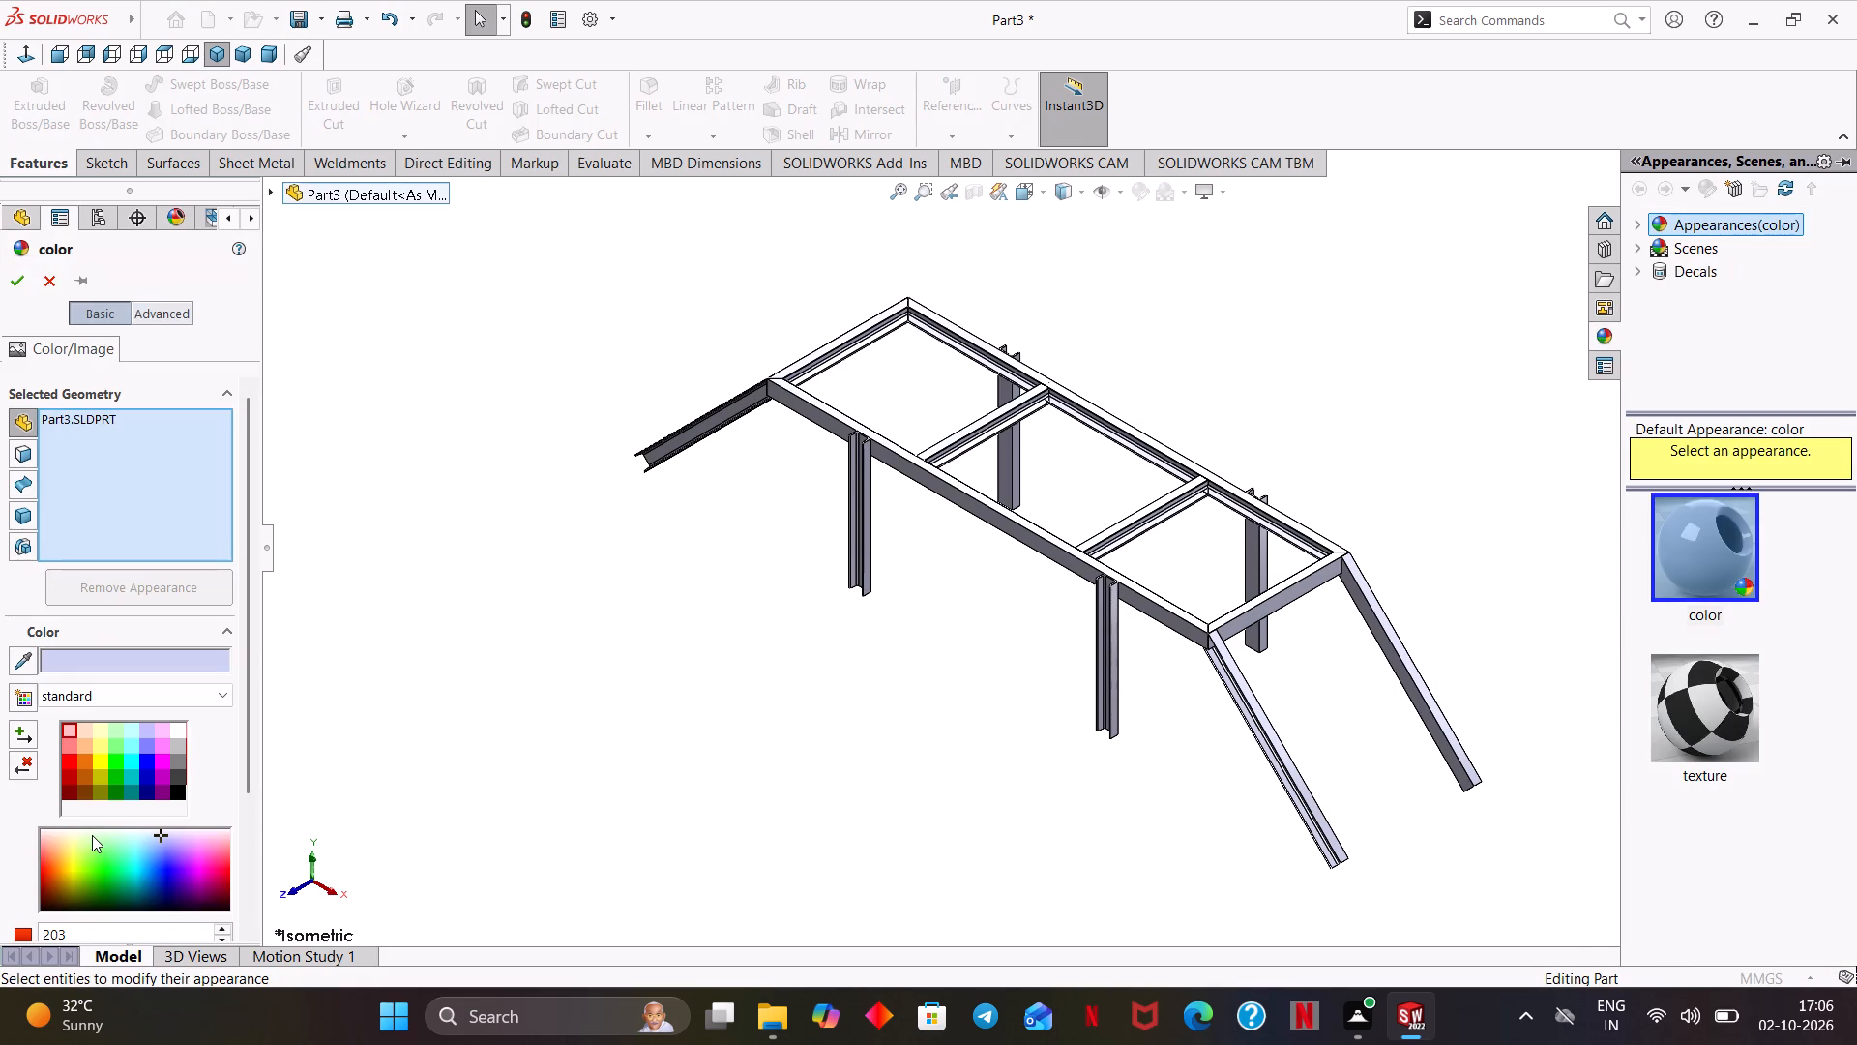
click(96, 773)
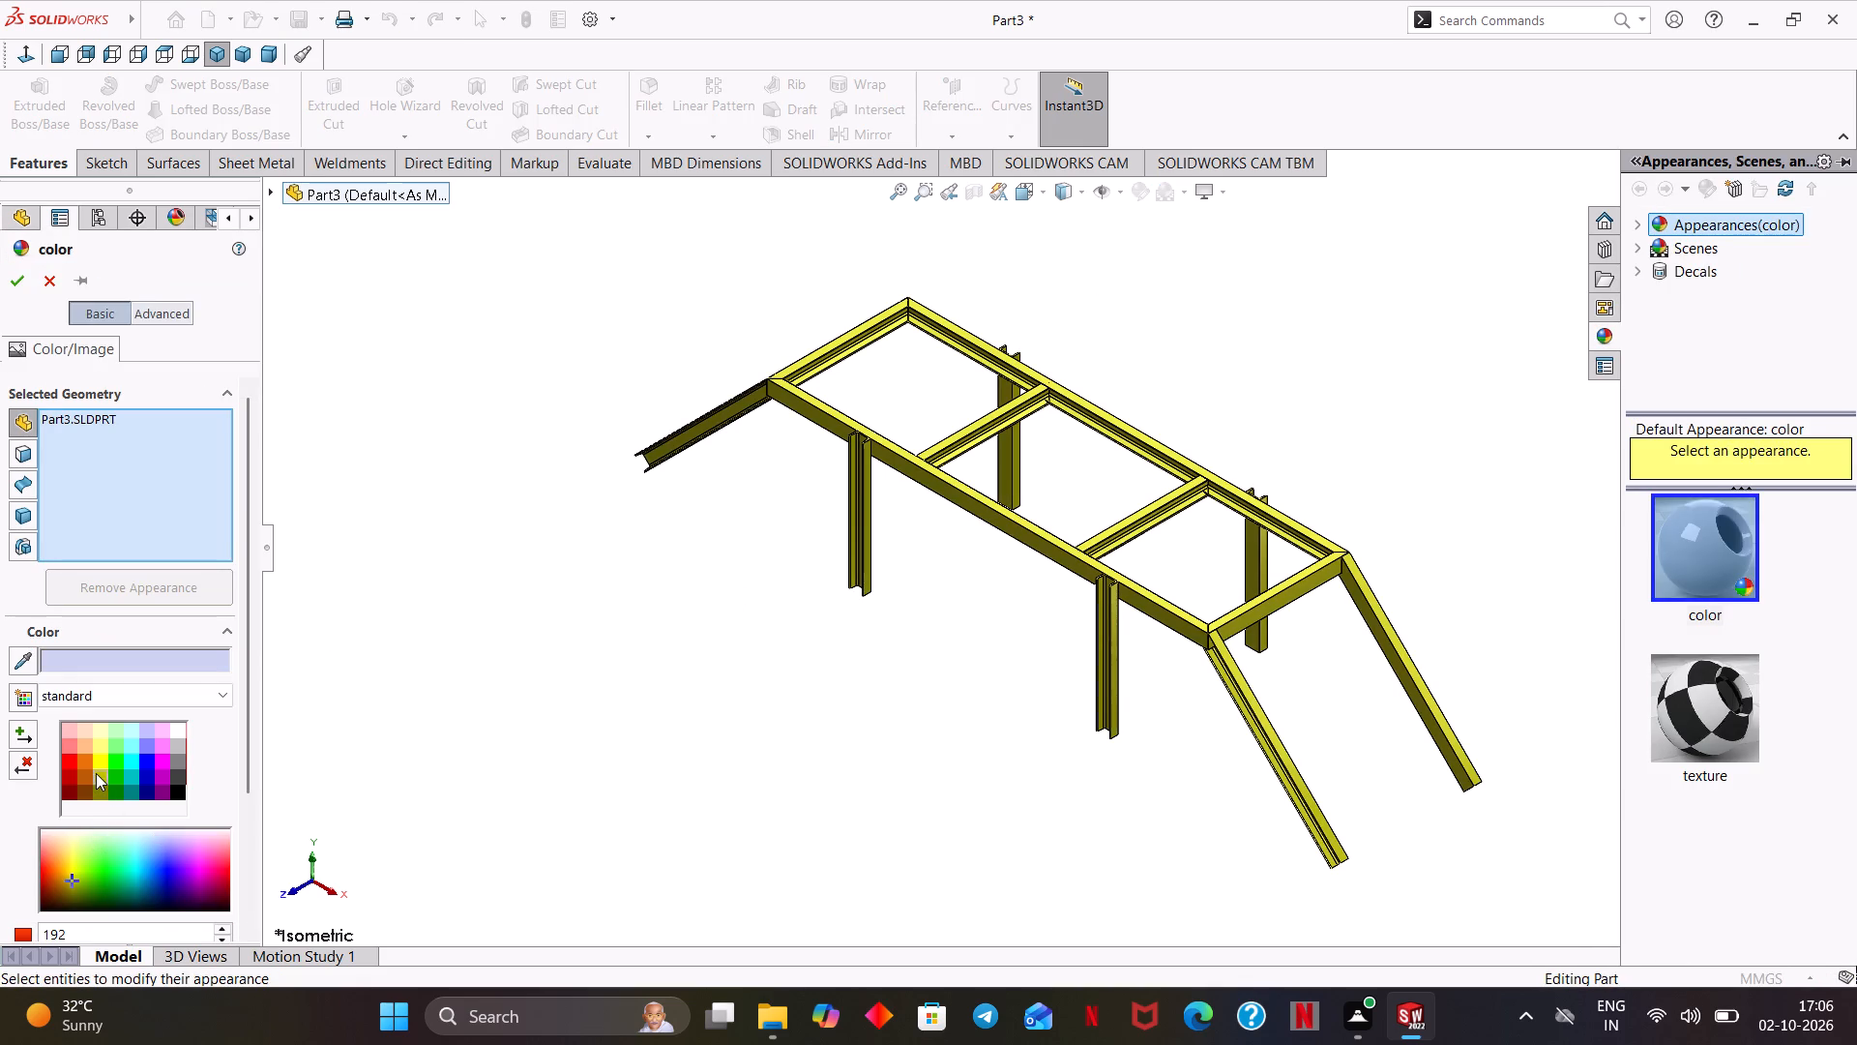
click(96, 758)
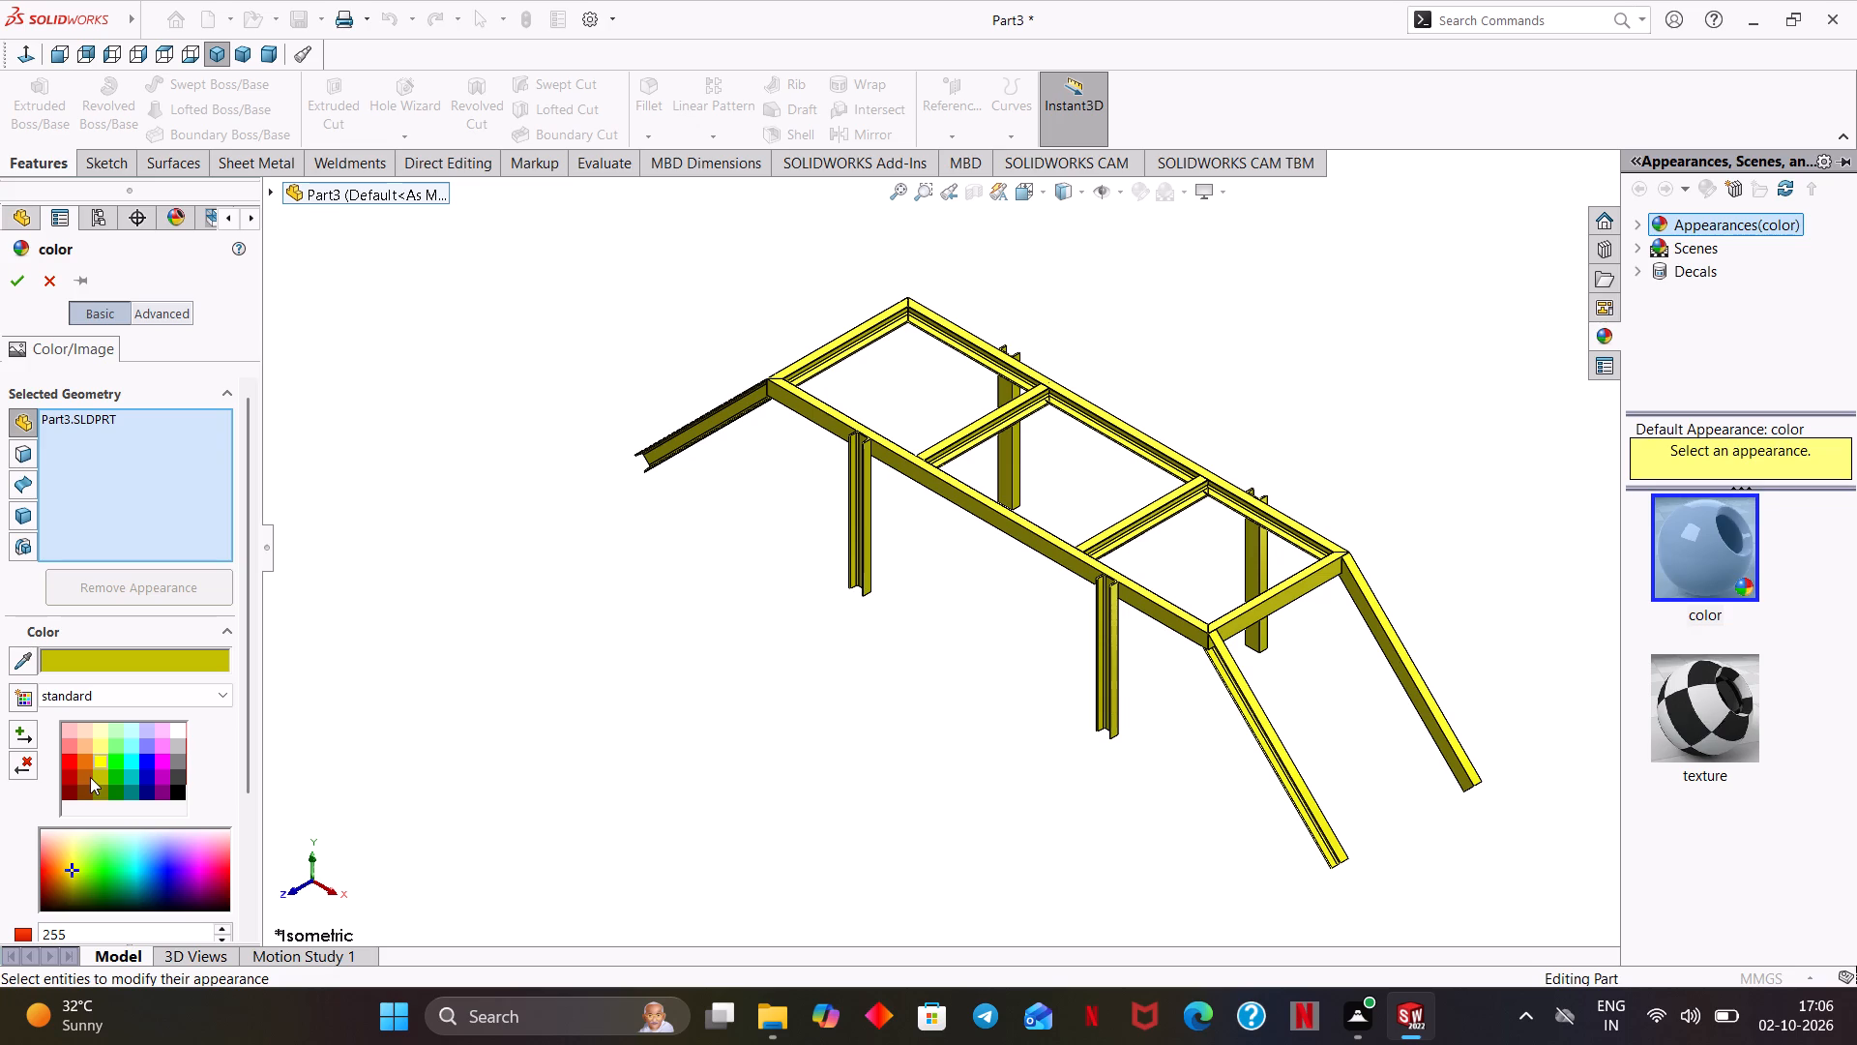
click(98, 777)
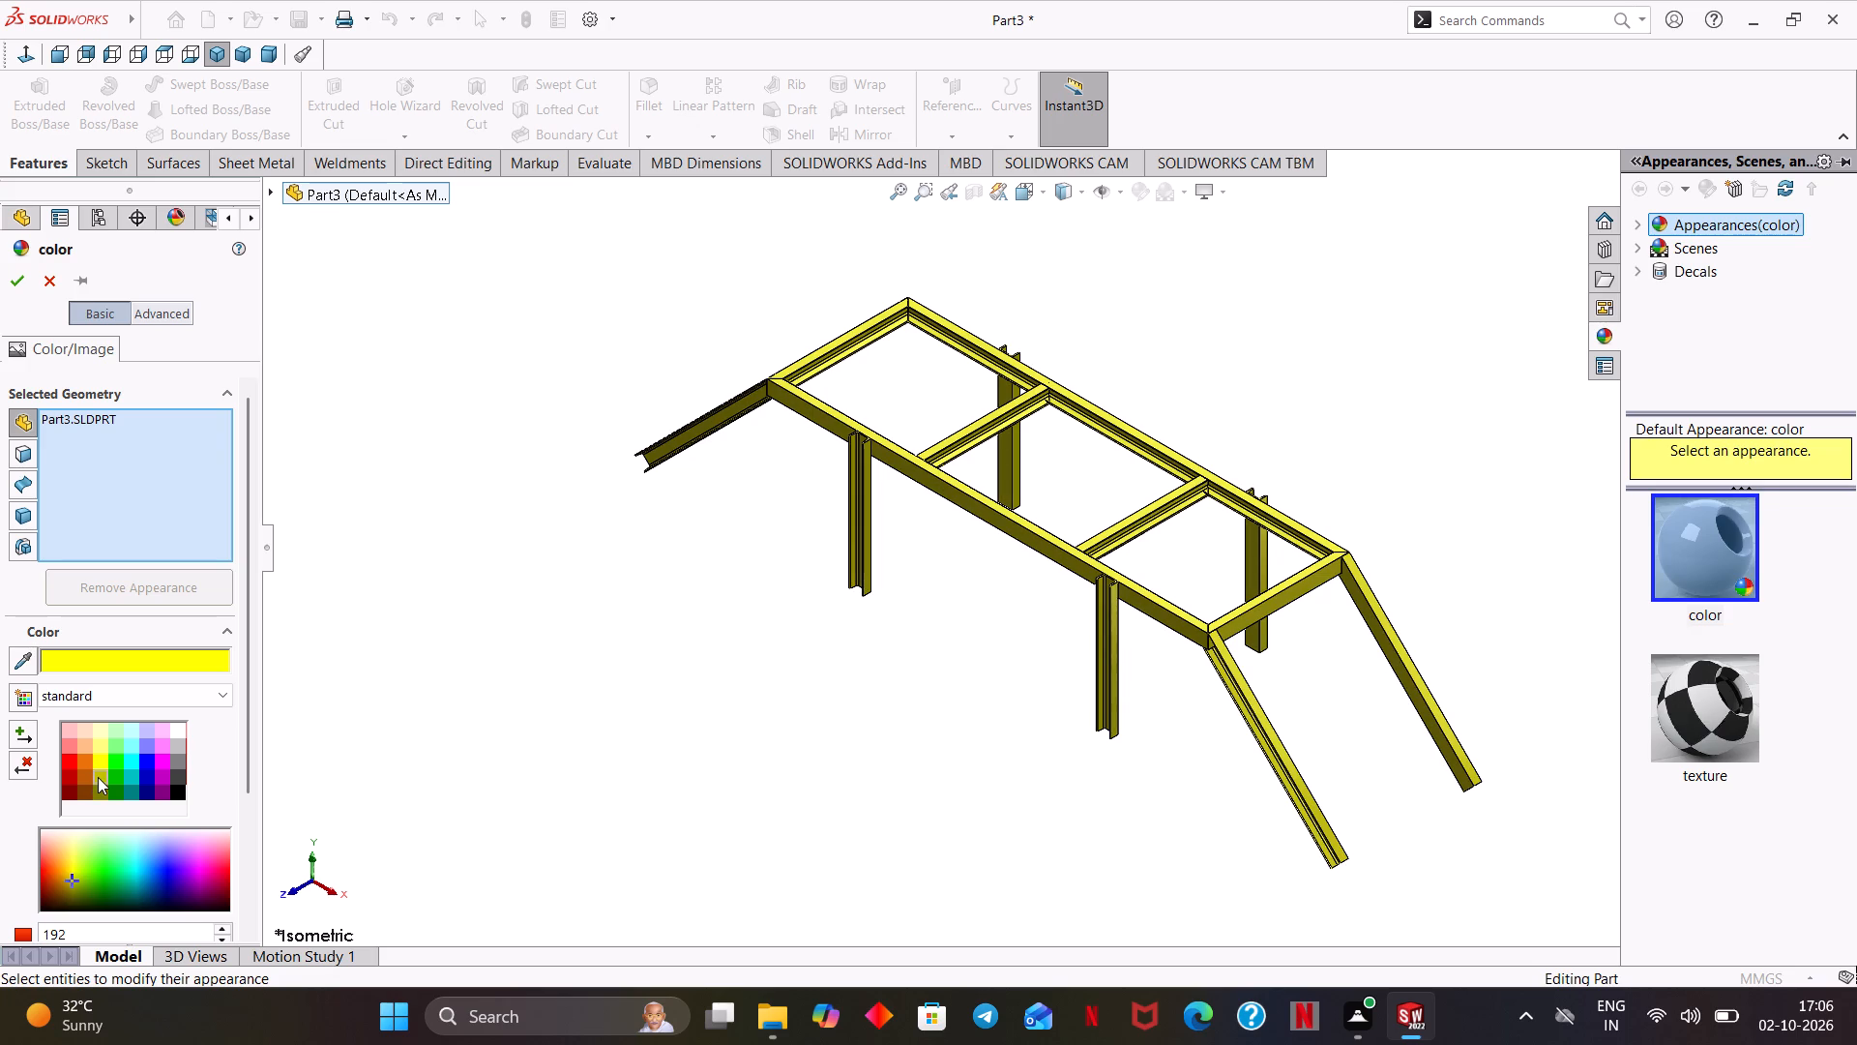
click(19, 285)
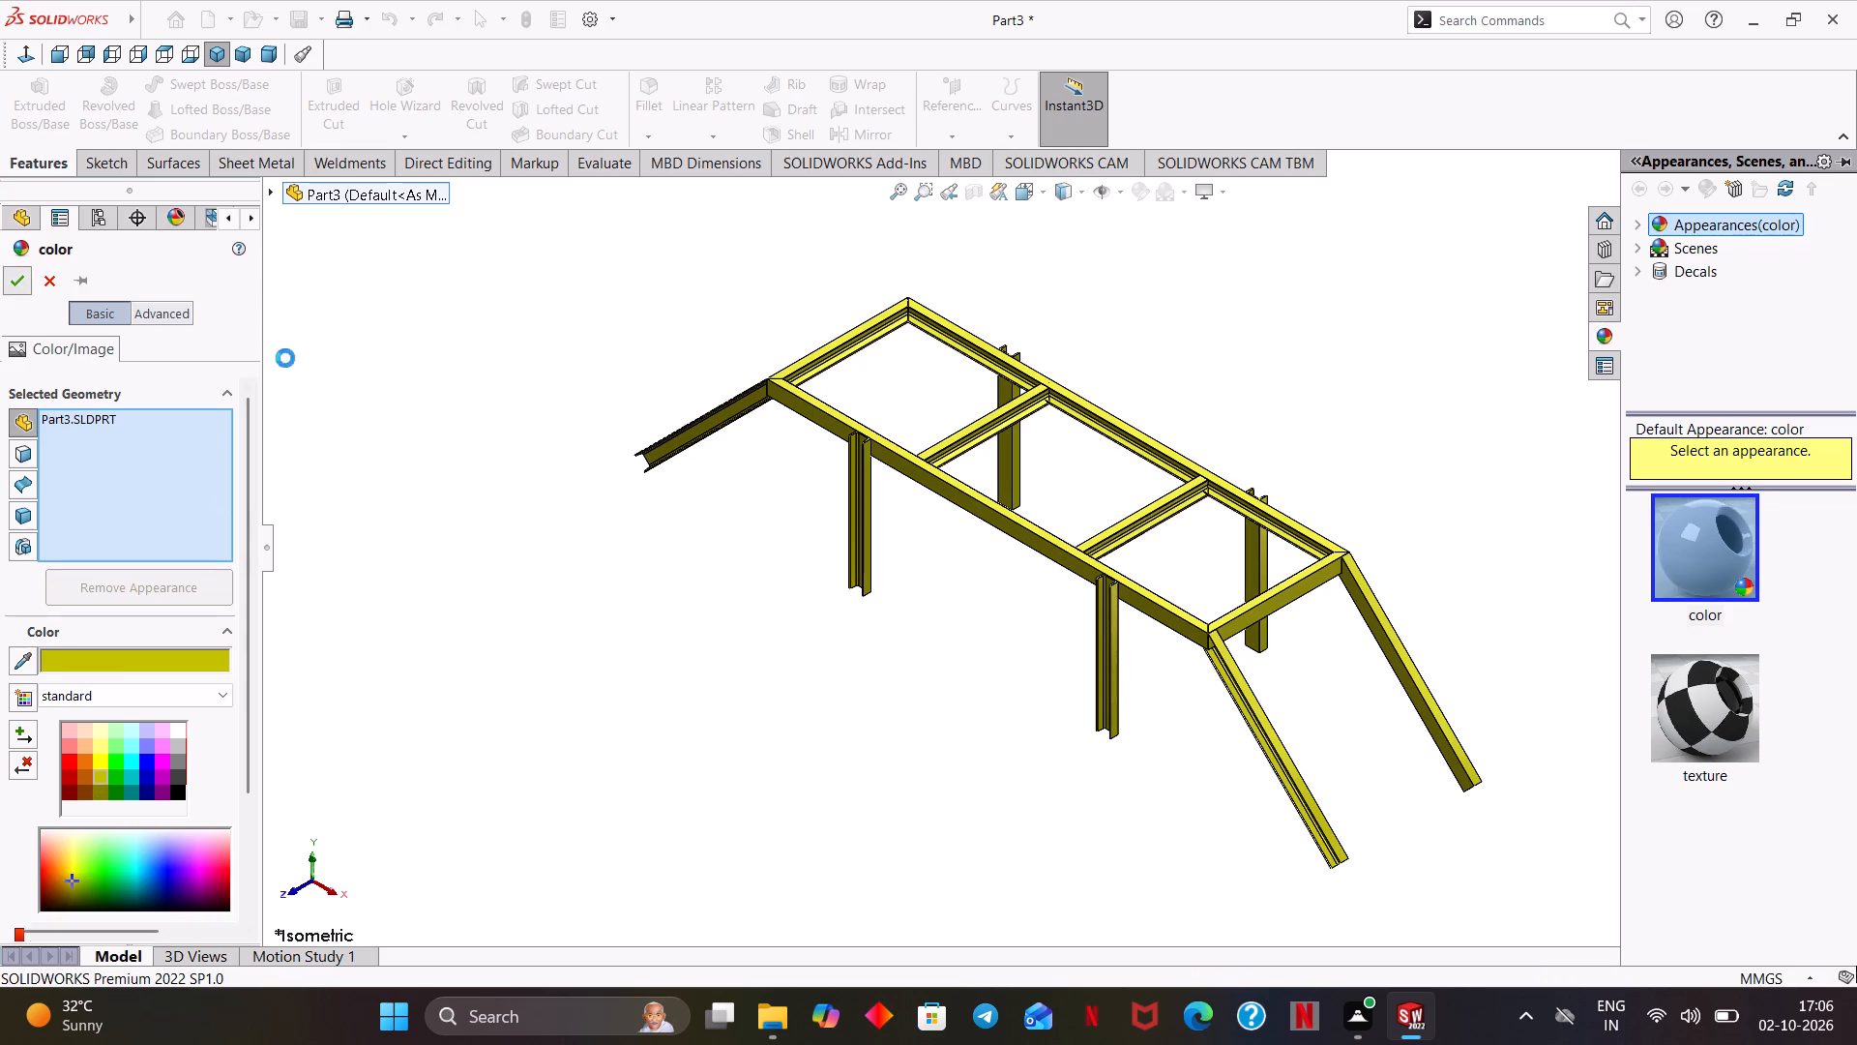
click(1187, 206)
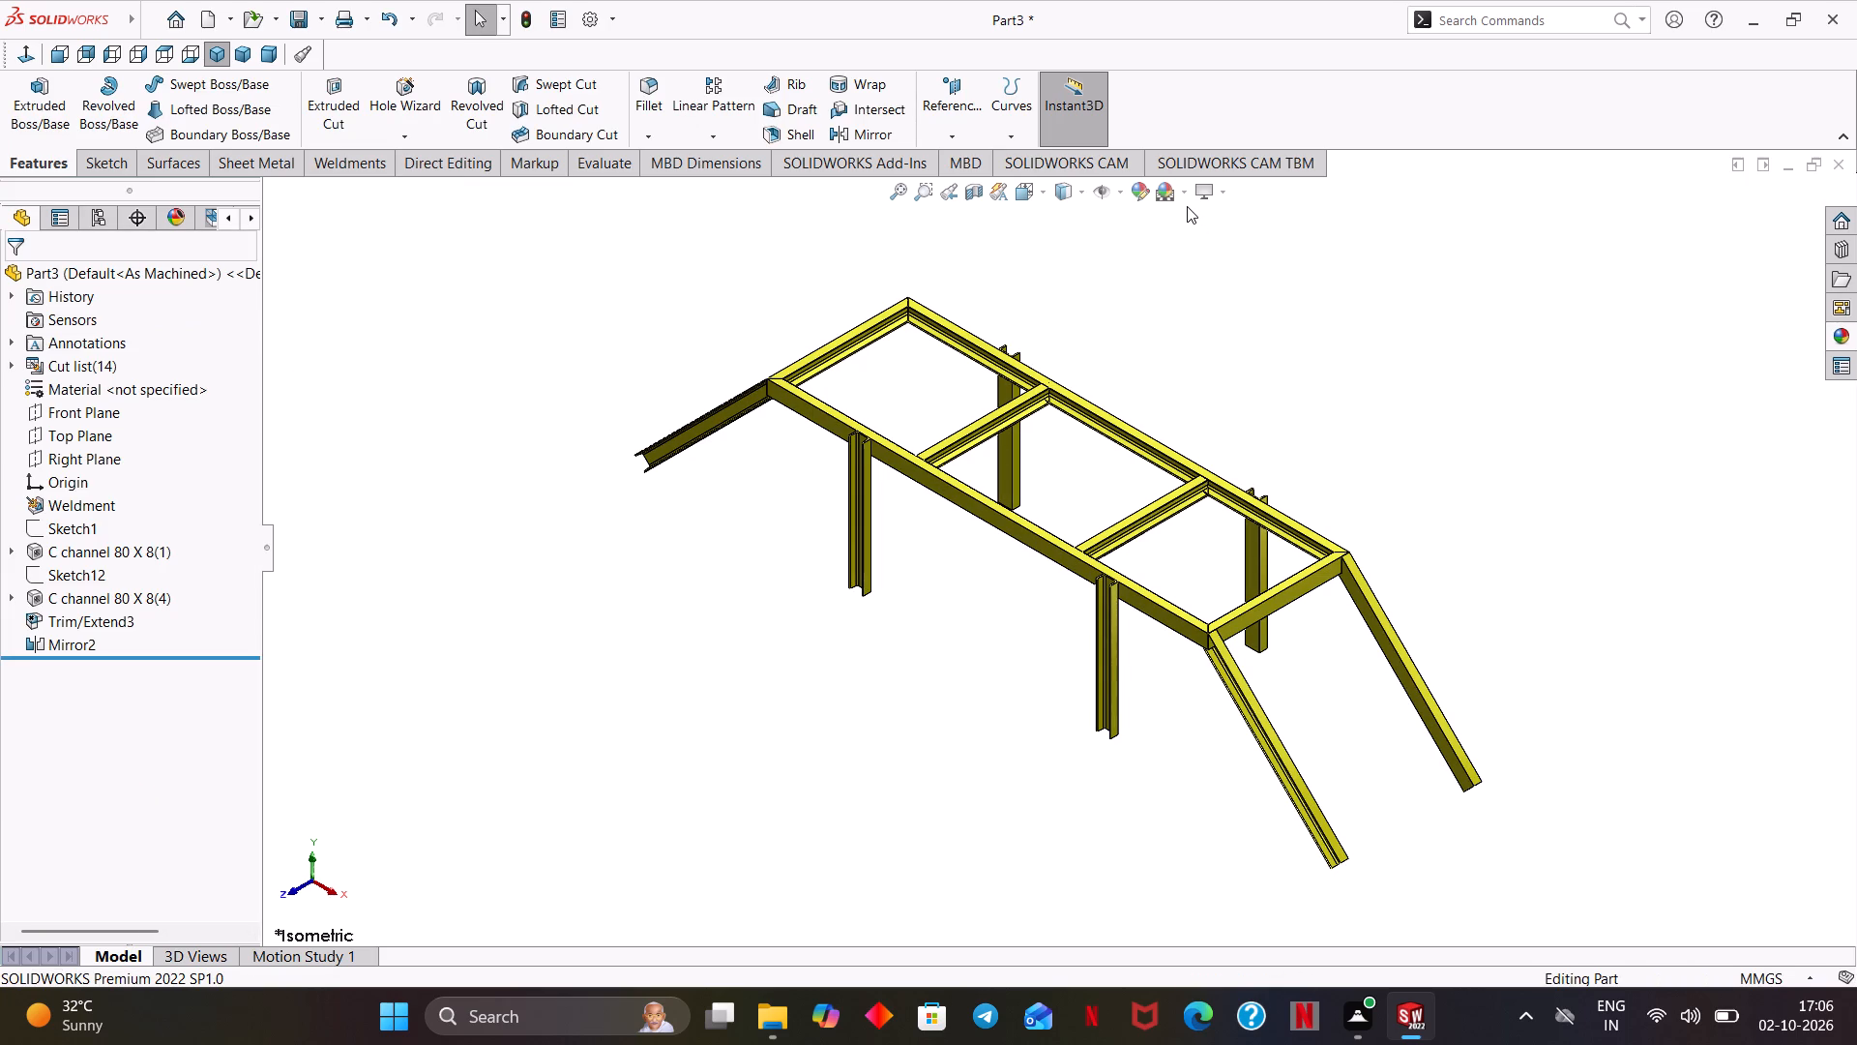
Display the frame model in perspective view.
click(1188, 204)
click(1185, 193)
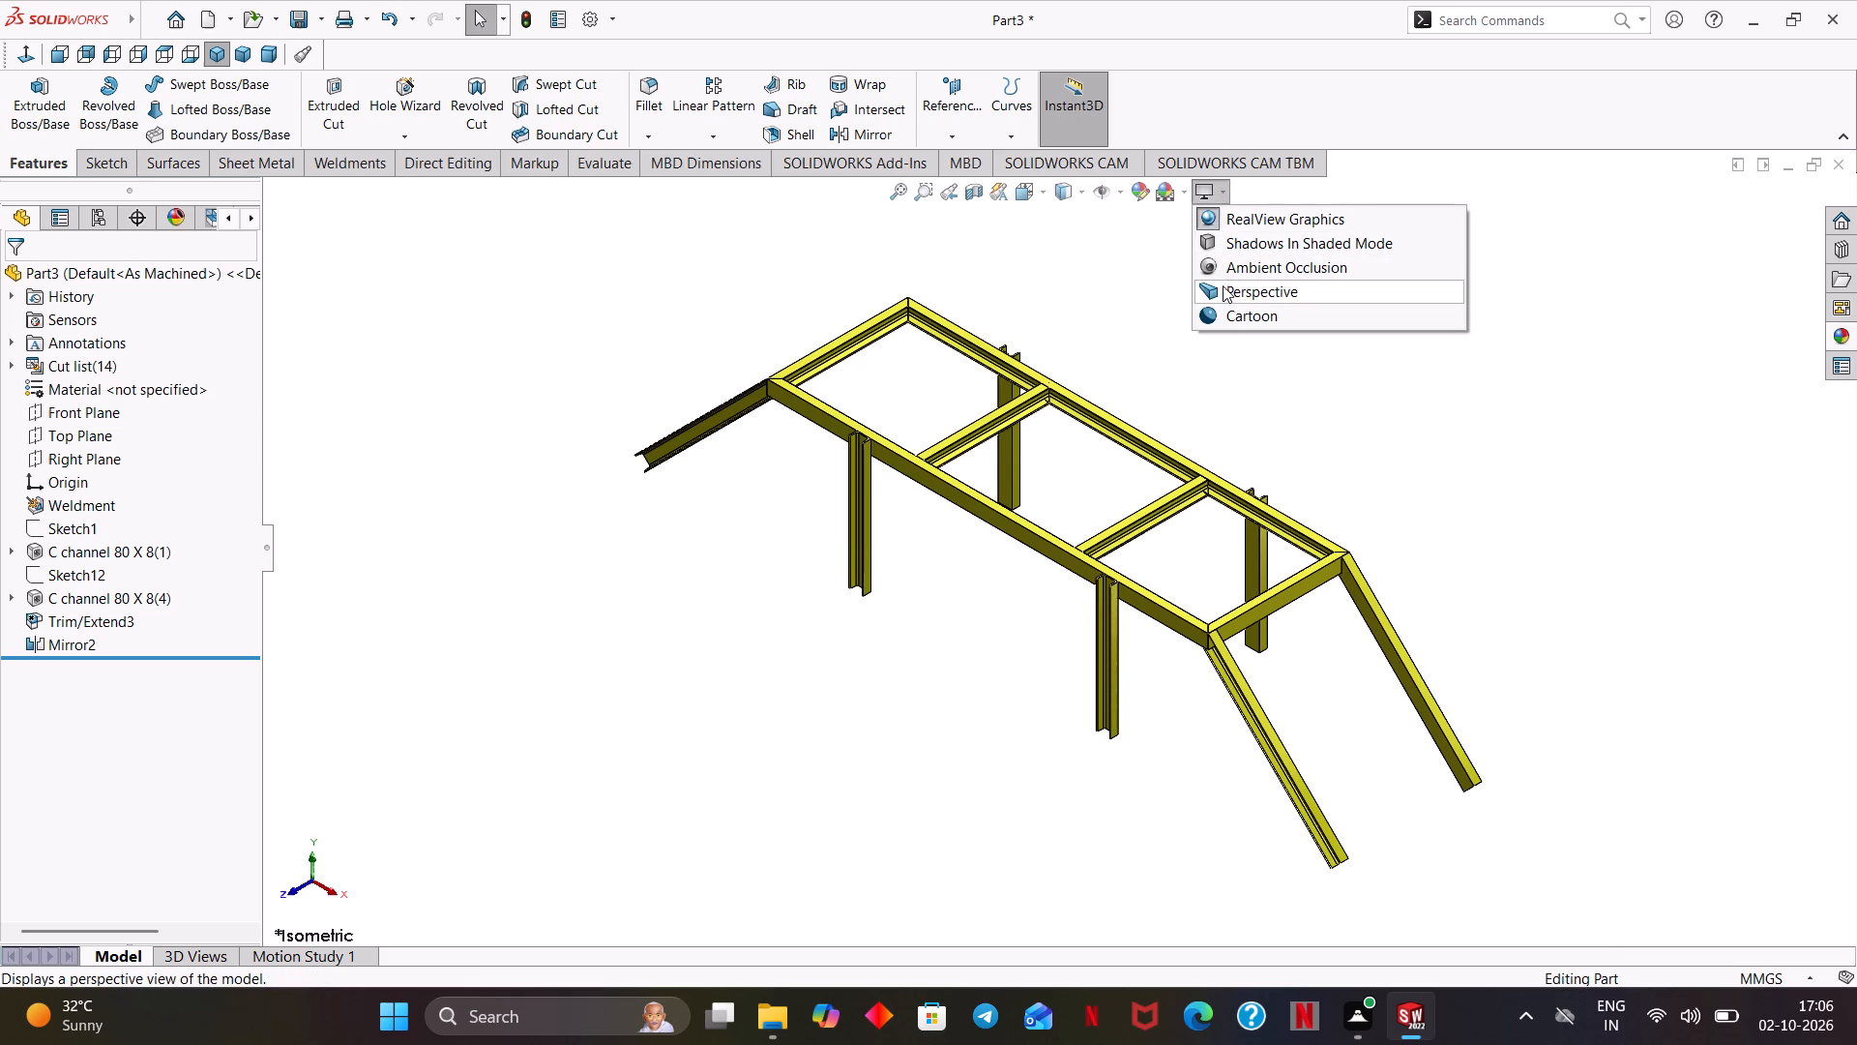
click(1223, 288)
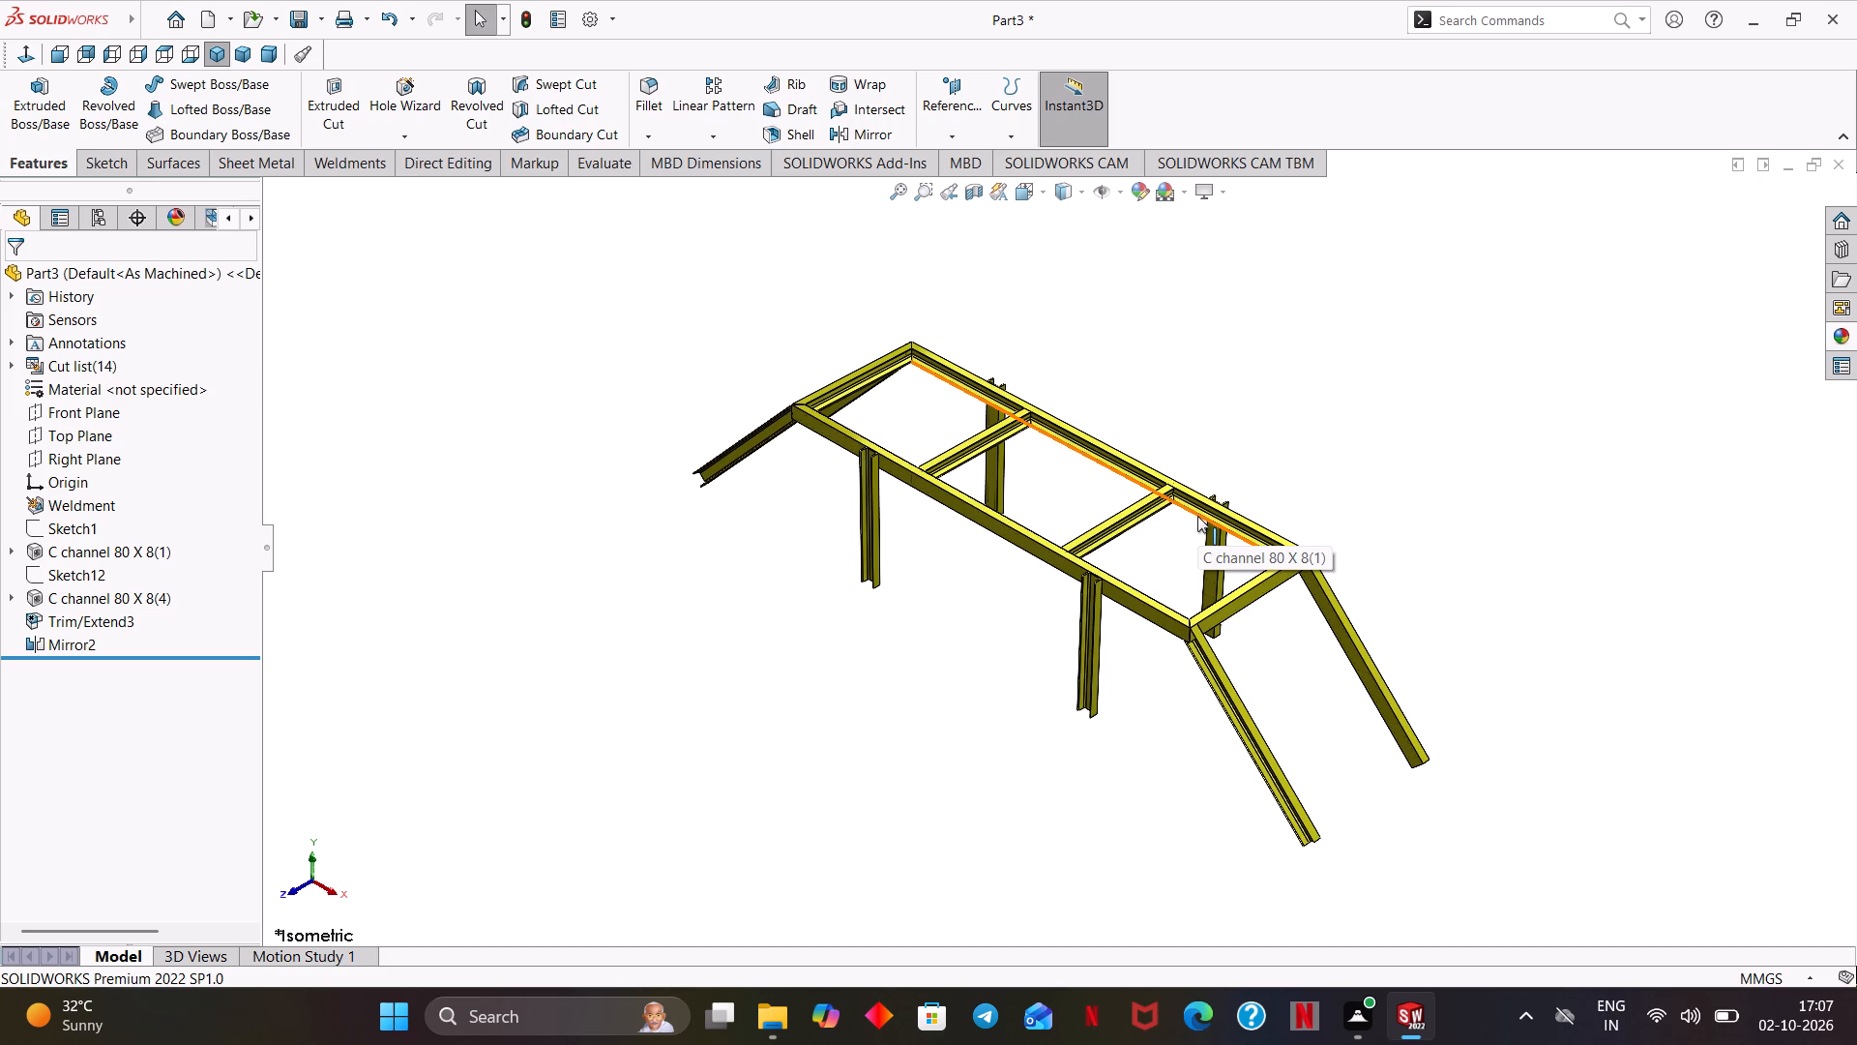
Start a sketch on the flat web face of the mirrored sloped leg.
scroll(1350, 780, down, 1)
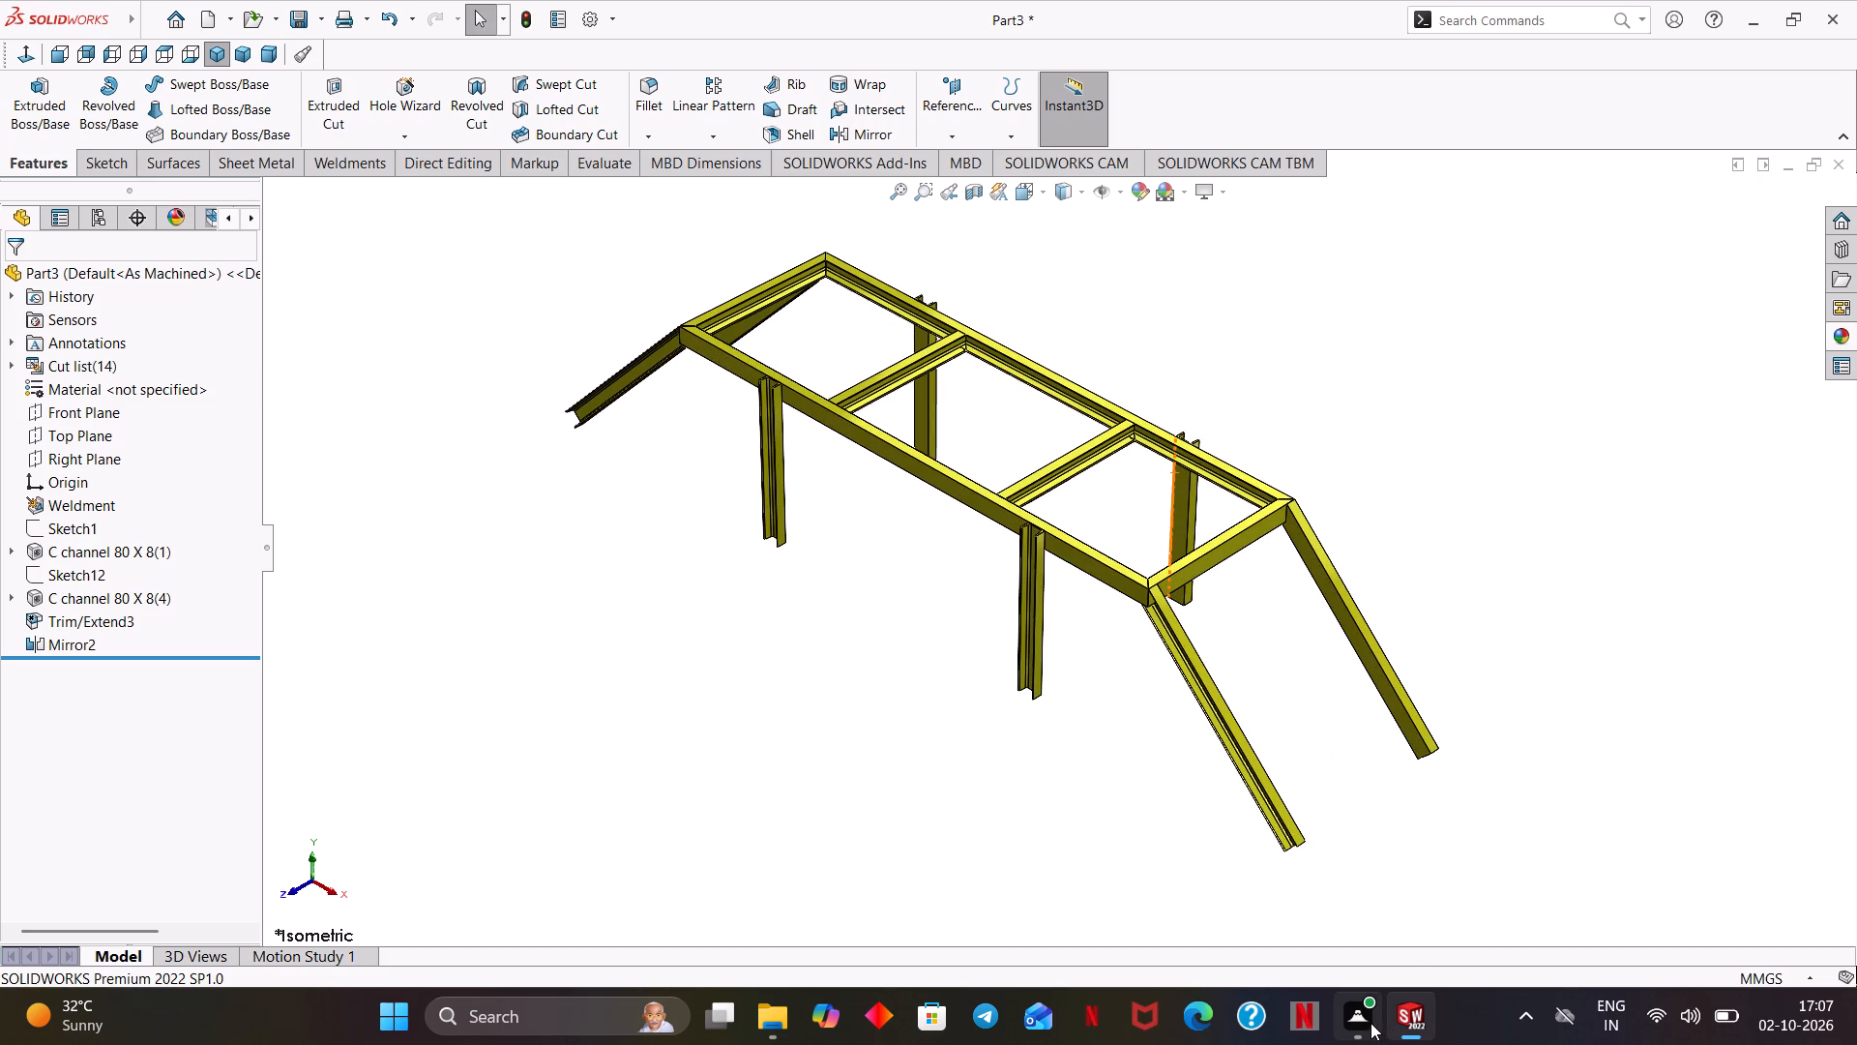
scroll(1293, 707, down, 2)
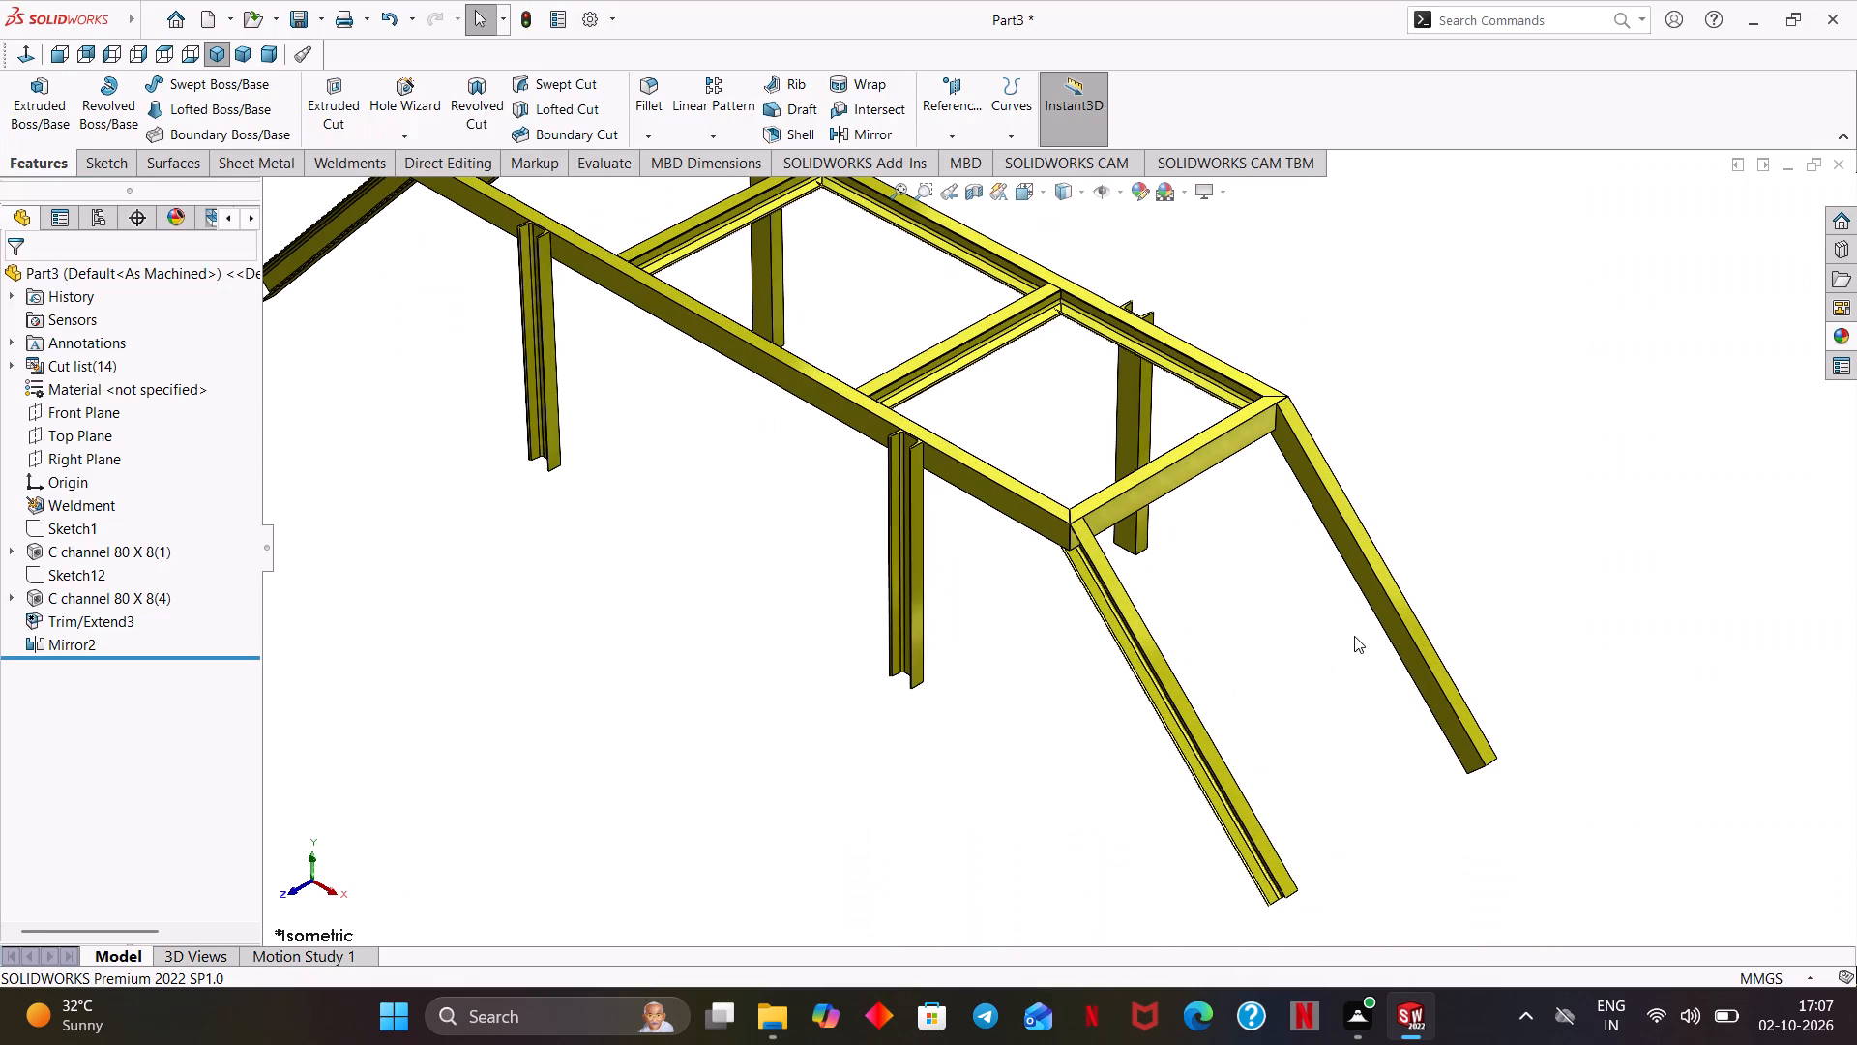
scroll(1314, 624, down, 2)
click(1397, 581)
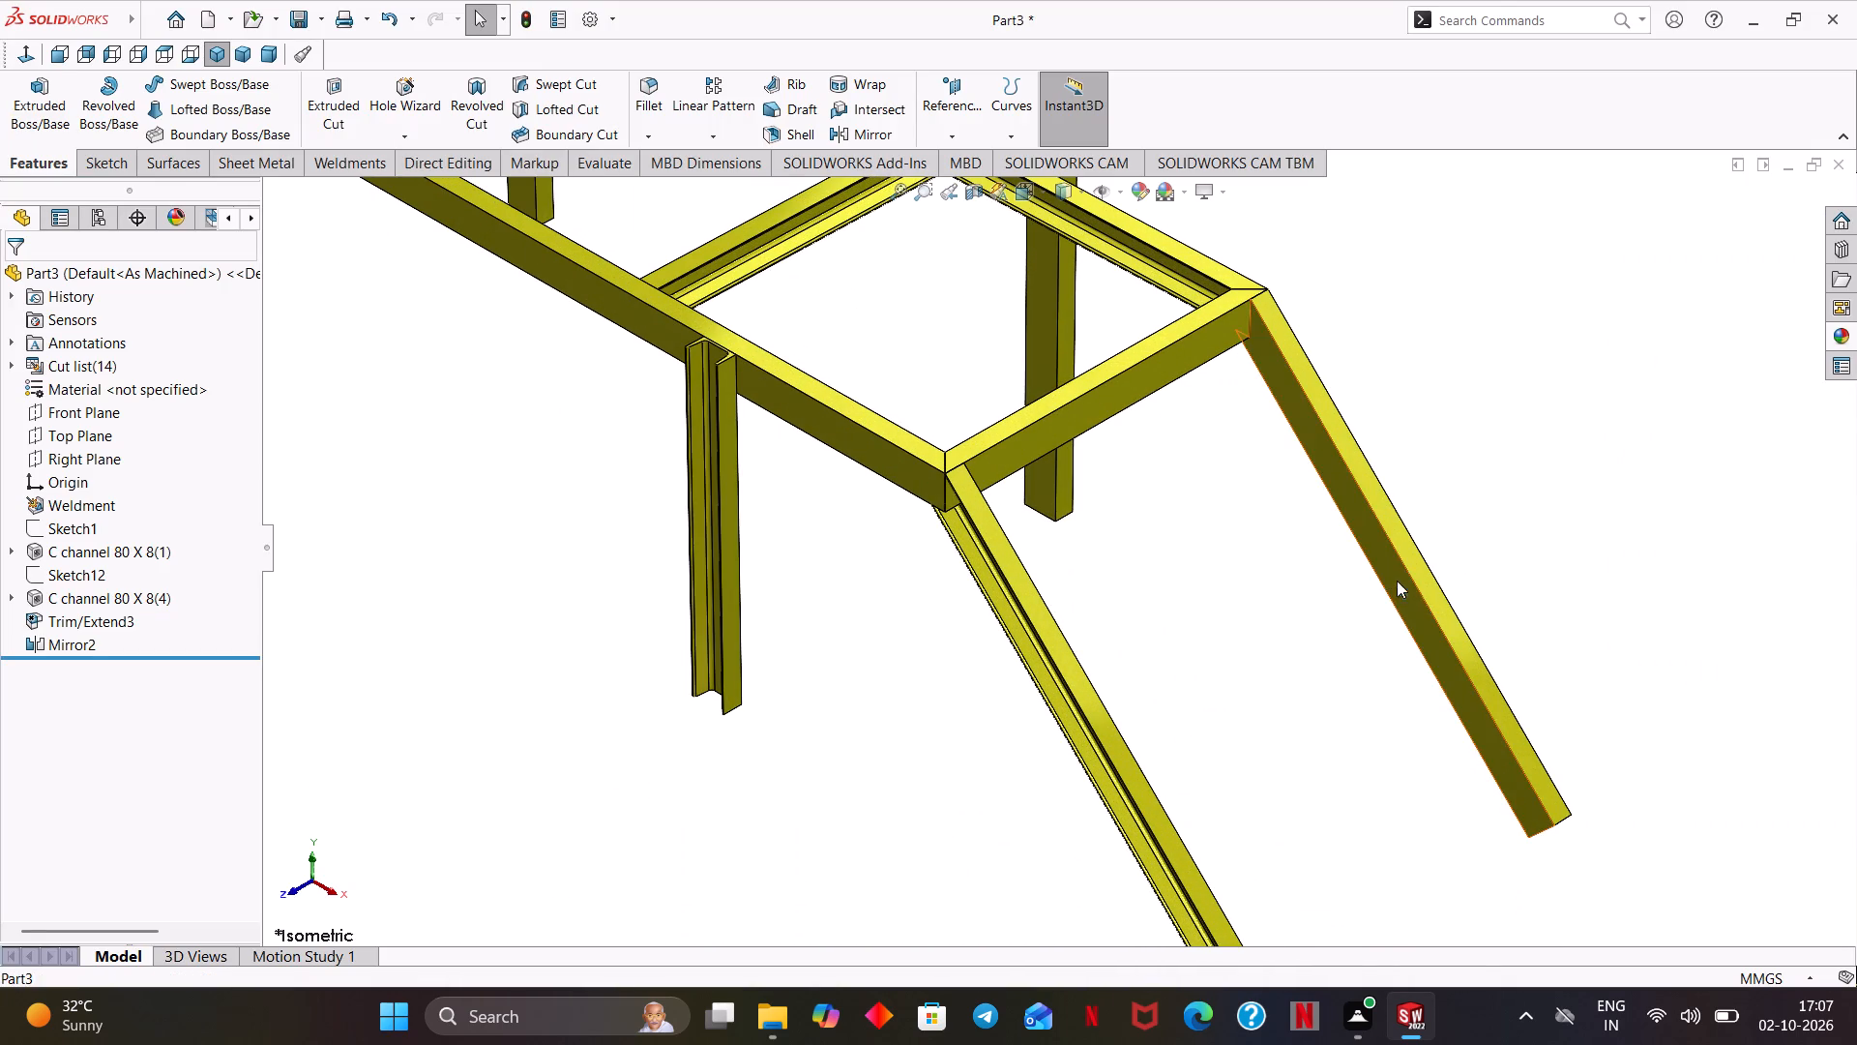
click(1479, 527)
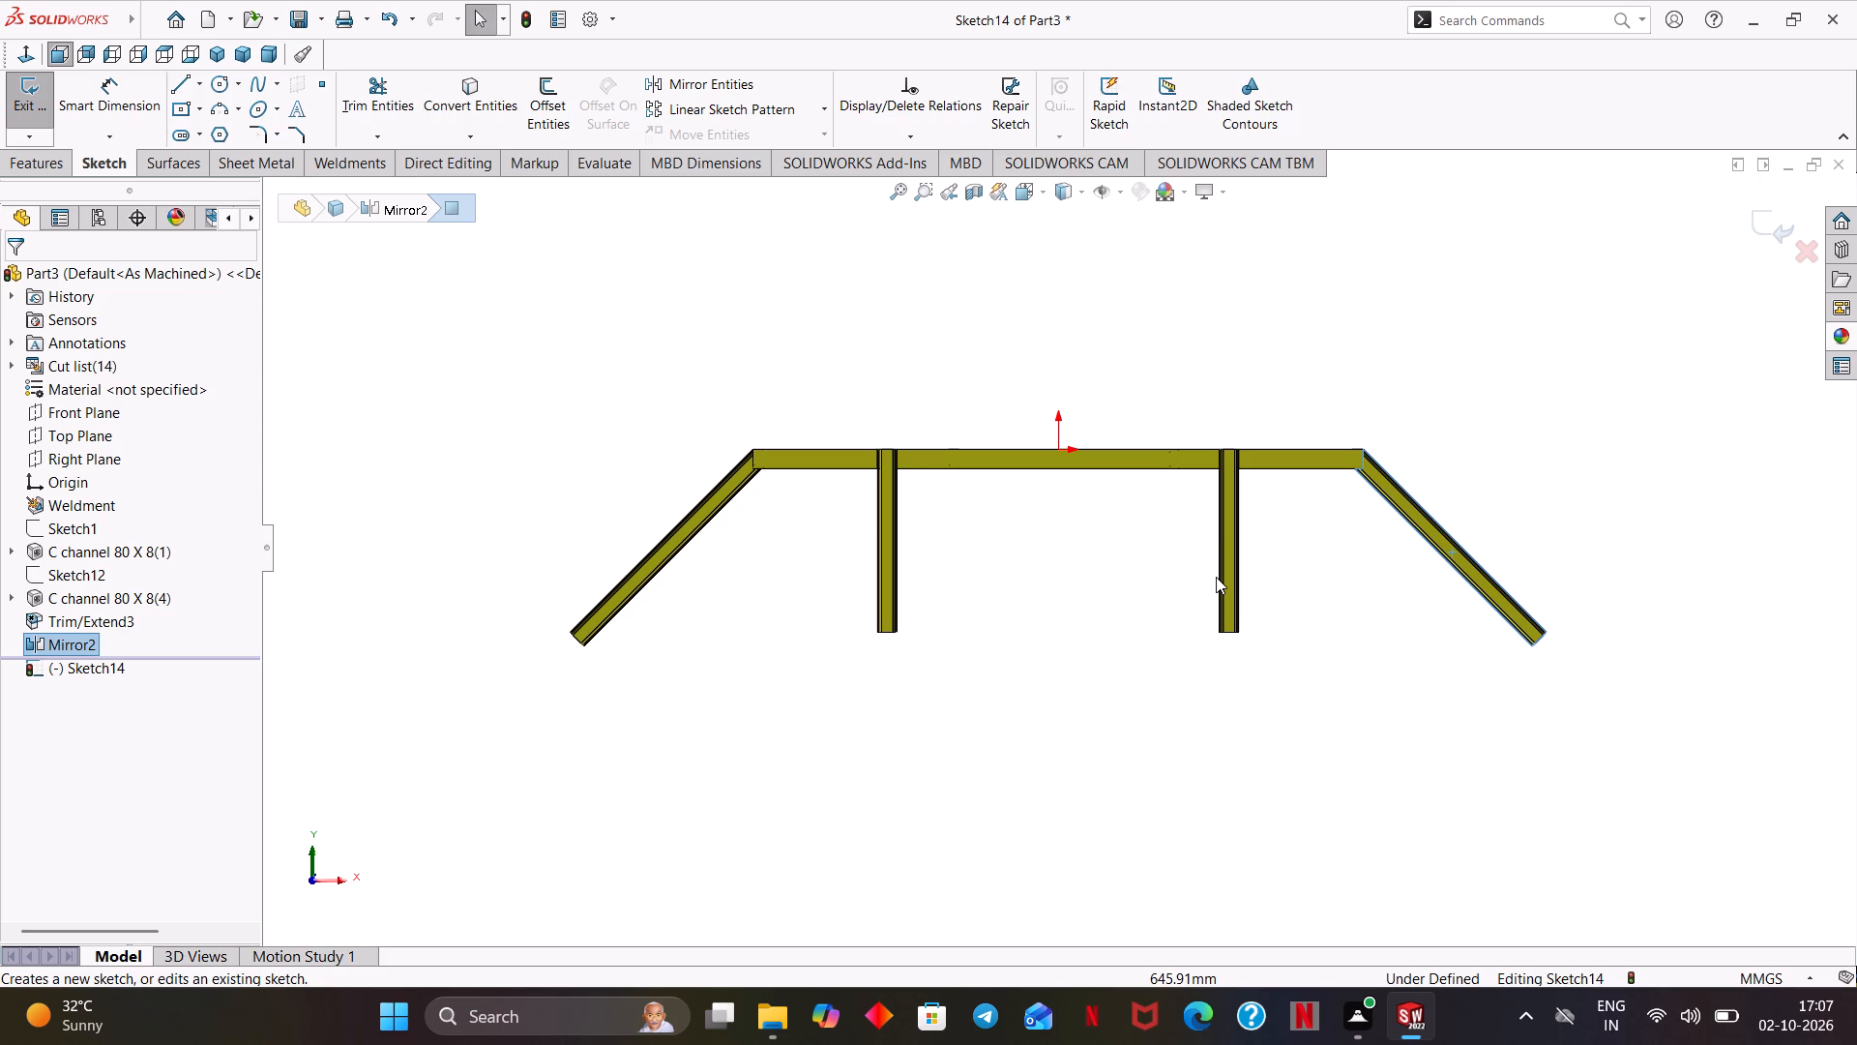
Sketch a centre rectangle about 125 by 39 mm over the lower edge of the sloped leg, partway along its length.
scroll(1216, 577, down, 3)
ctrl+middle_drag(1584, 756, 1432, 717)
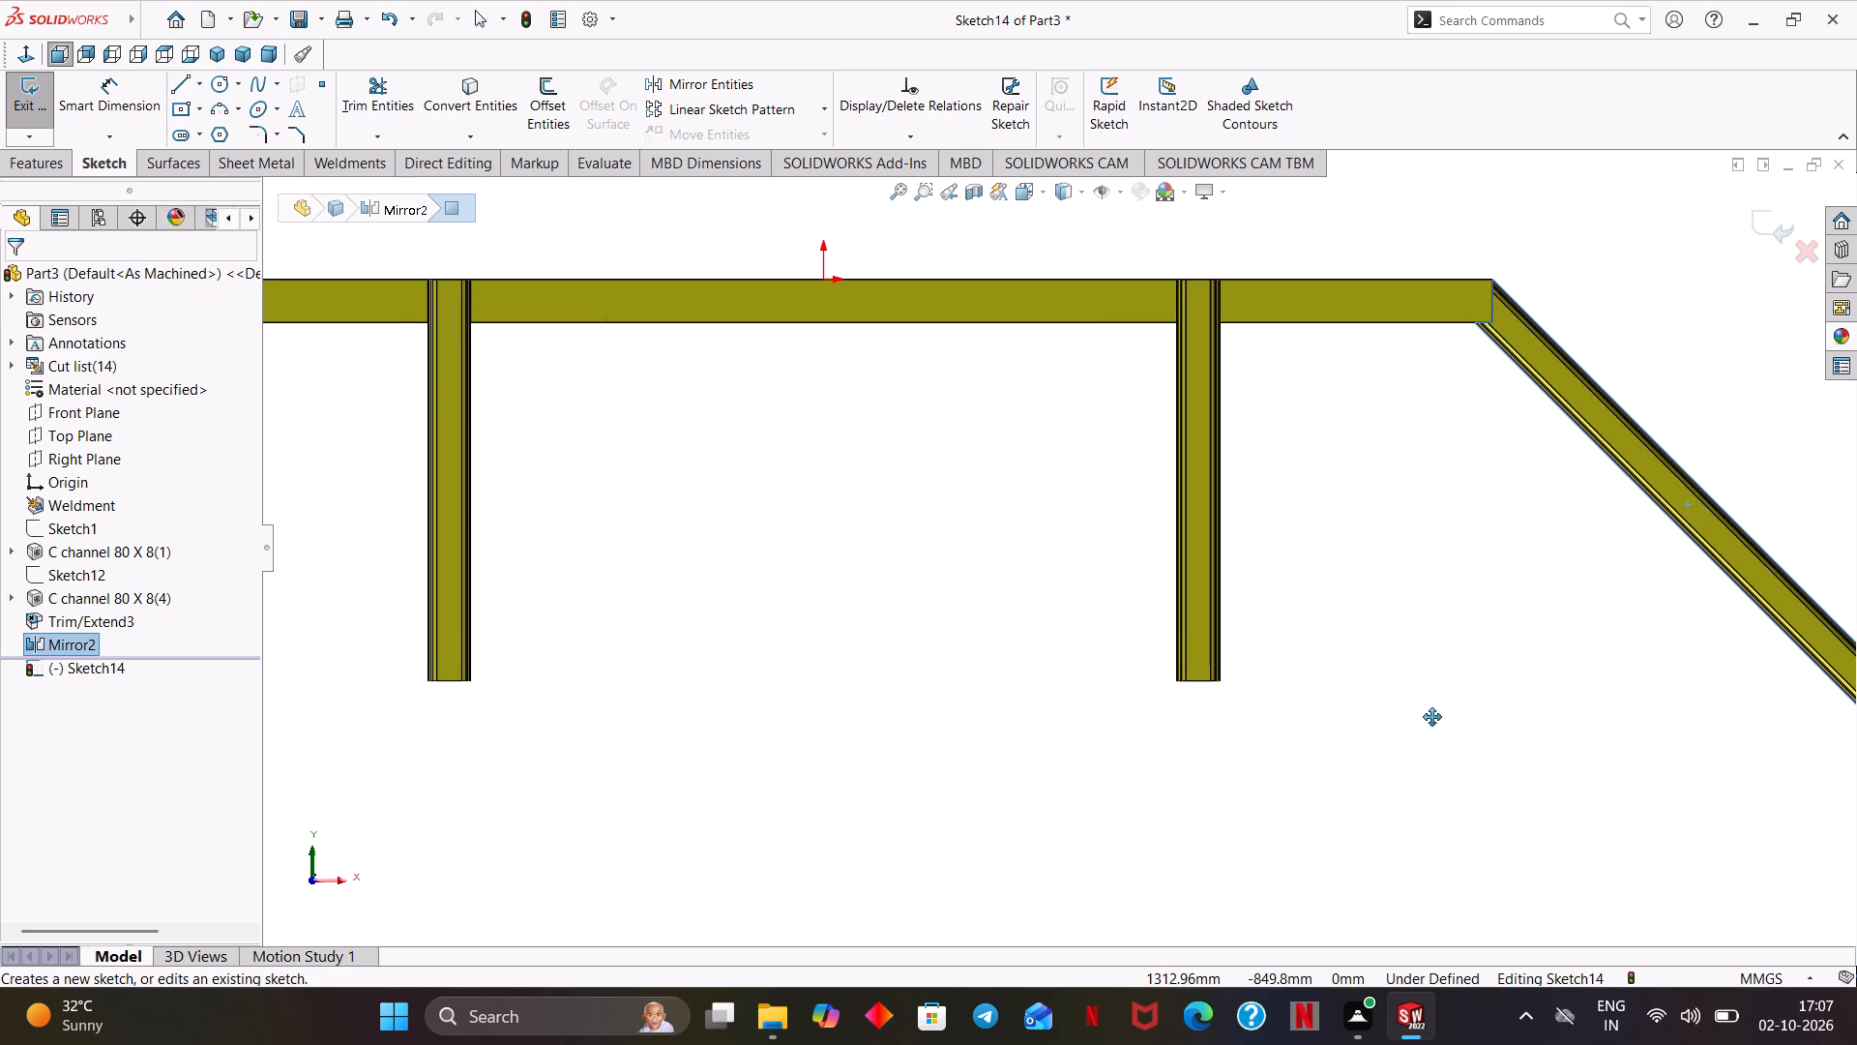
ctrl+middle_drag(1432, 717, 1125, 687)
scroll(1166, 640, down, 2)
ctrl+middle_drag(1227, 508, 1239, 630)
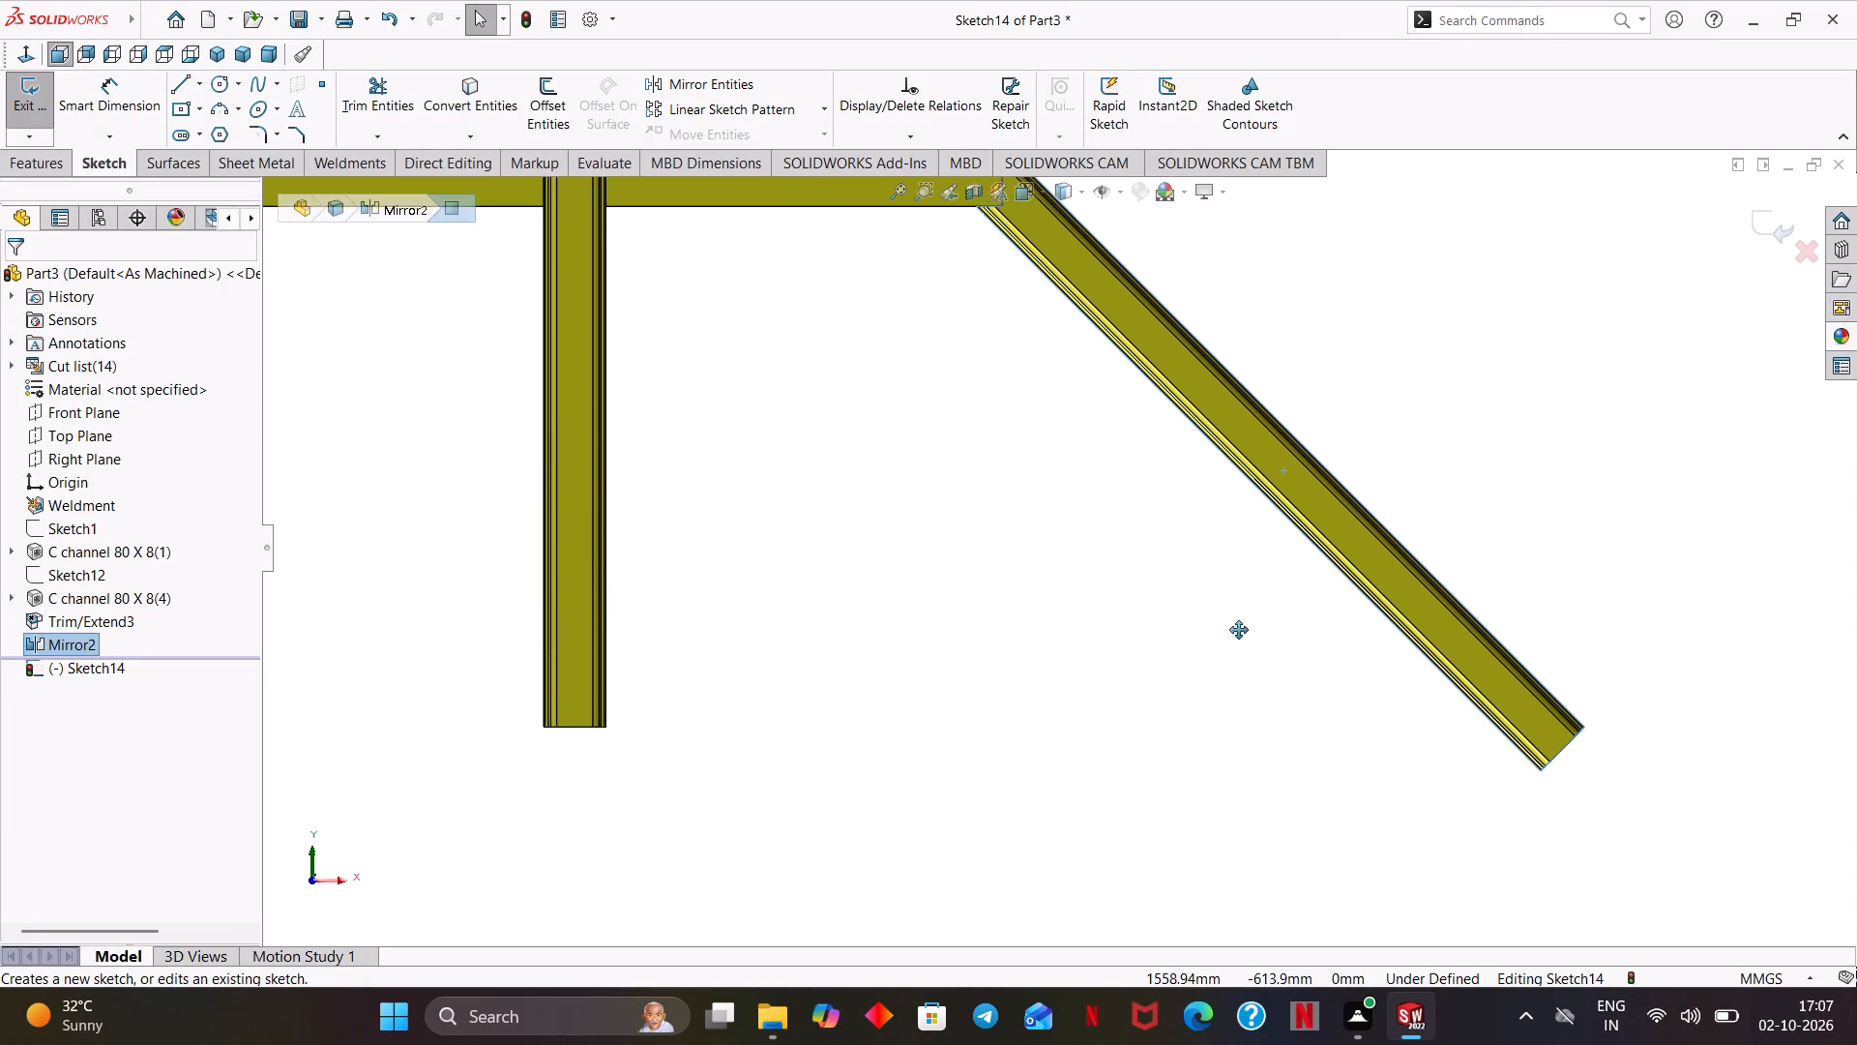
ctrl+middle_drag(1239, 630, 1231, 647)
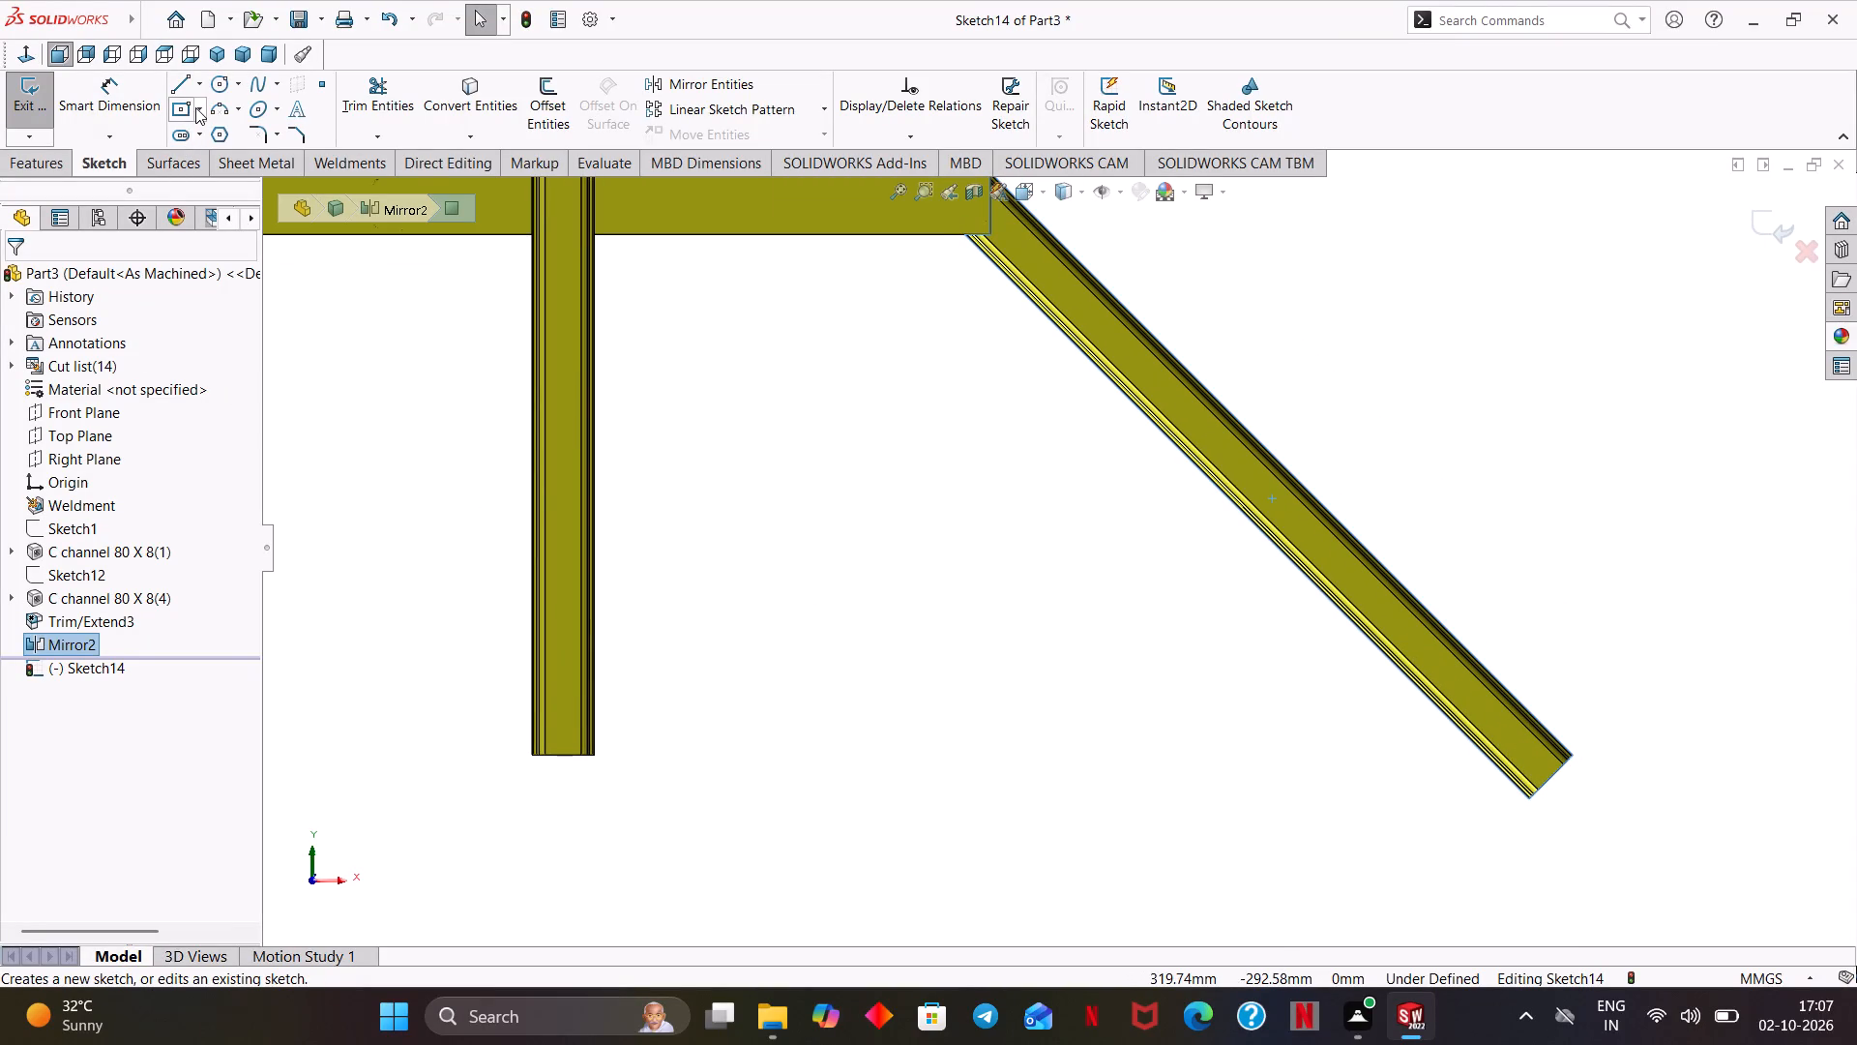
click(197, 105)
click(203, 152)
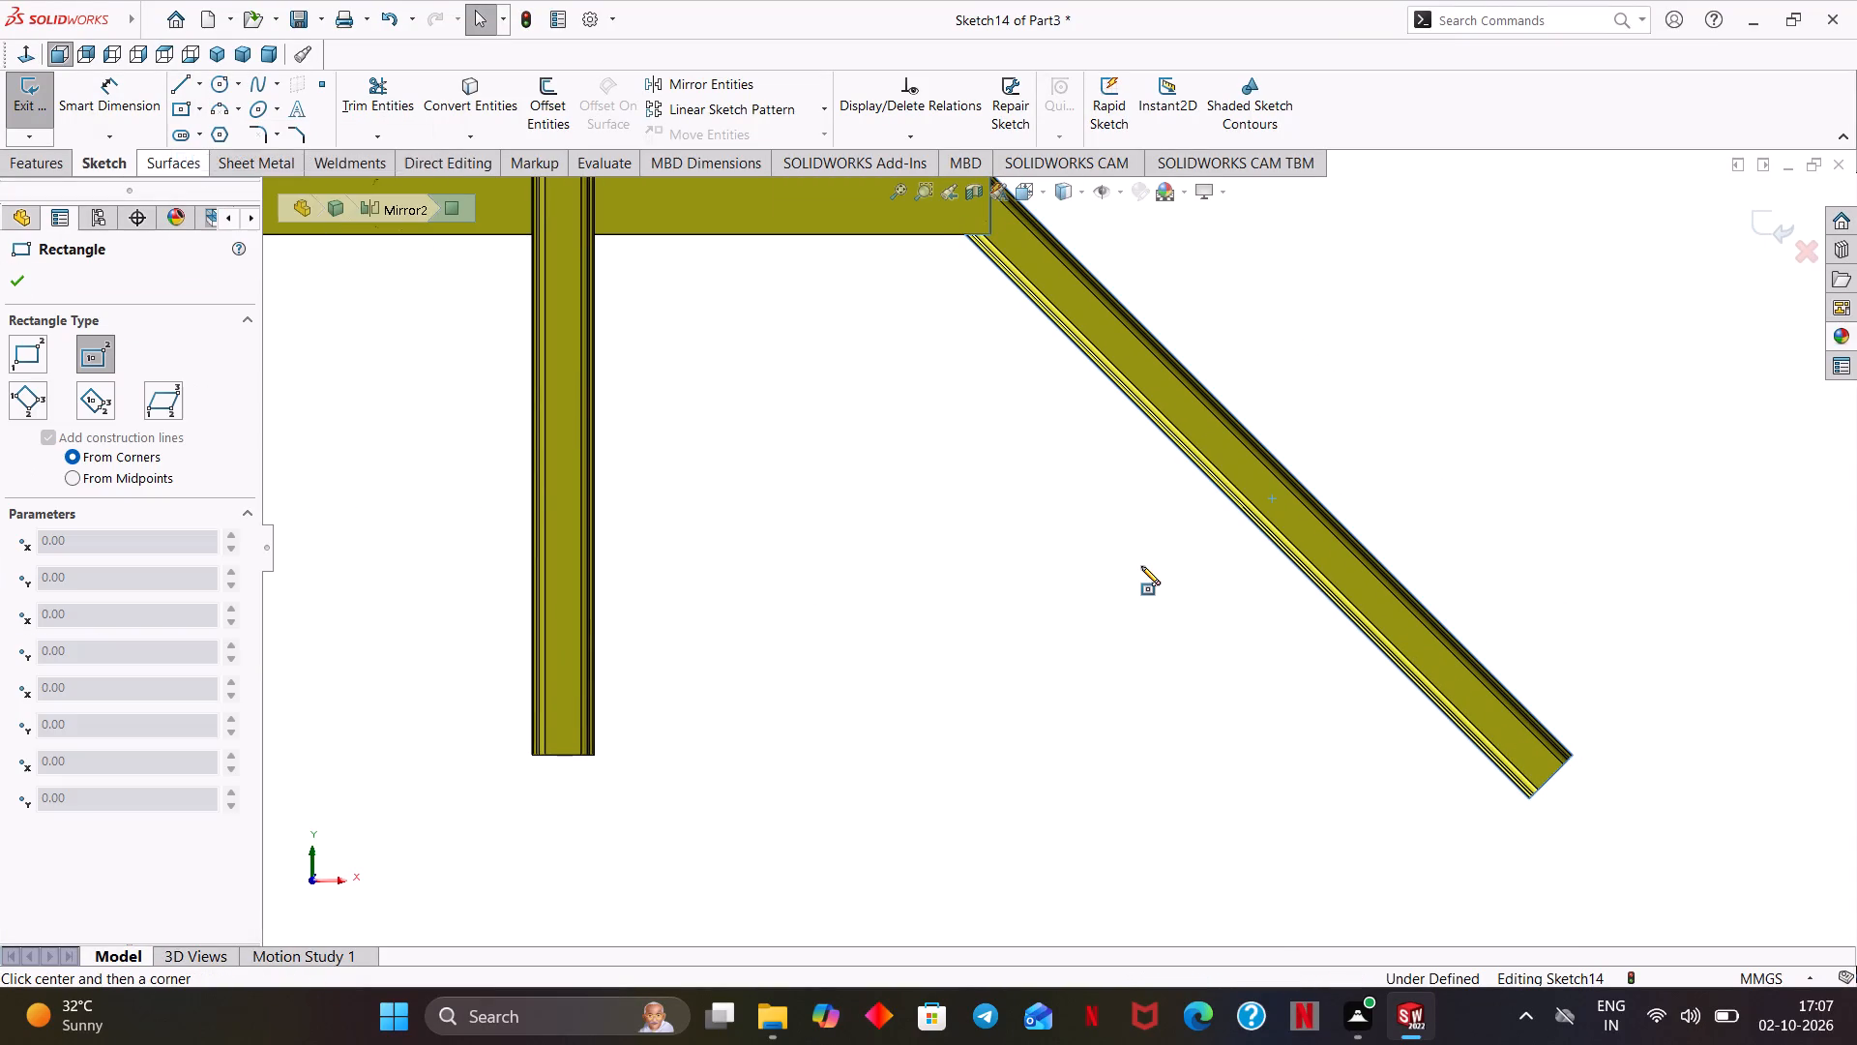
scroll(1150, 566, down, 1)
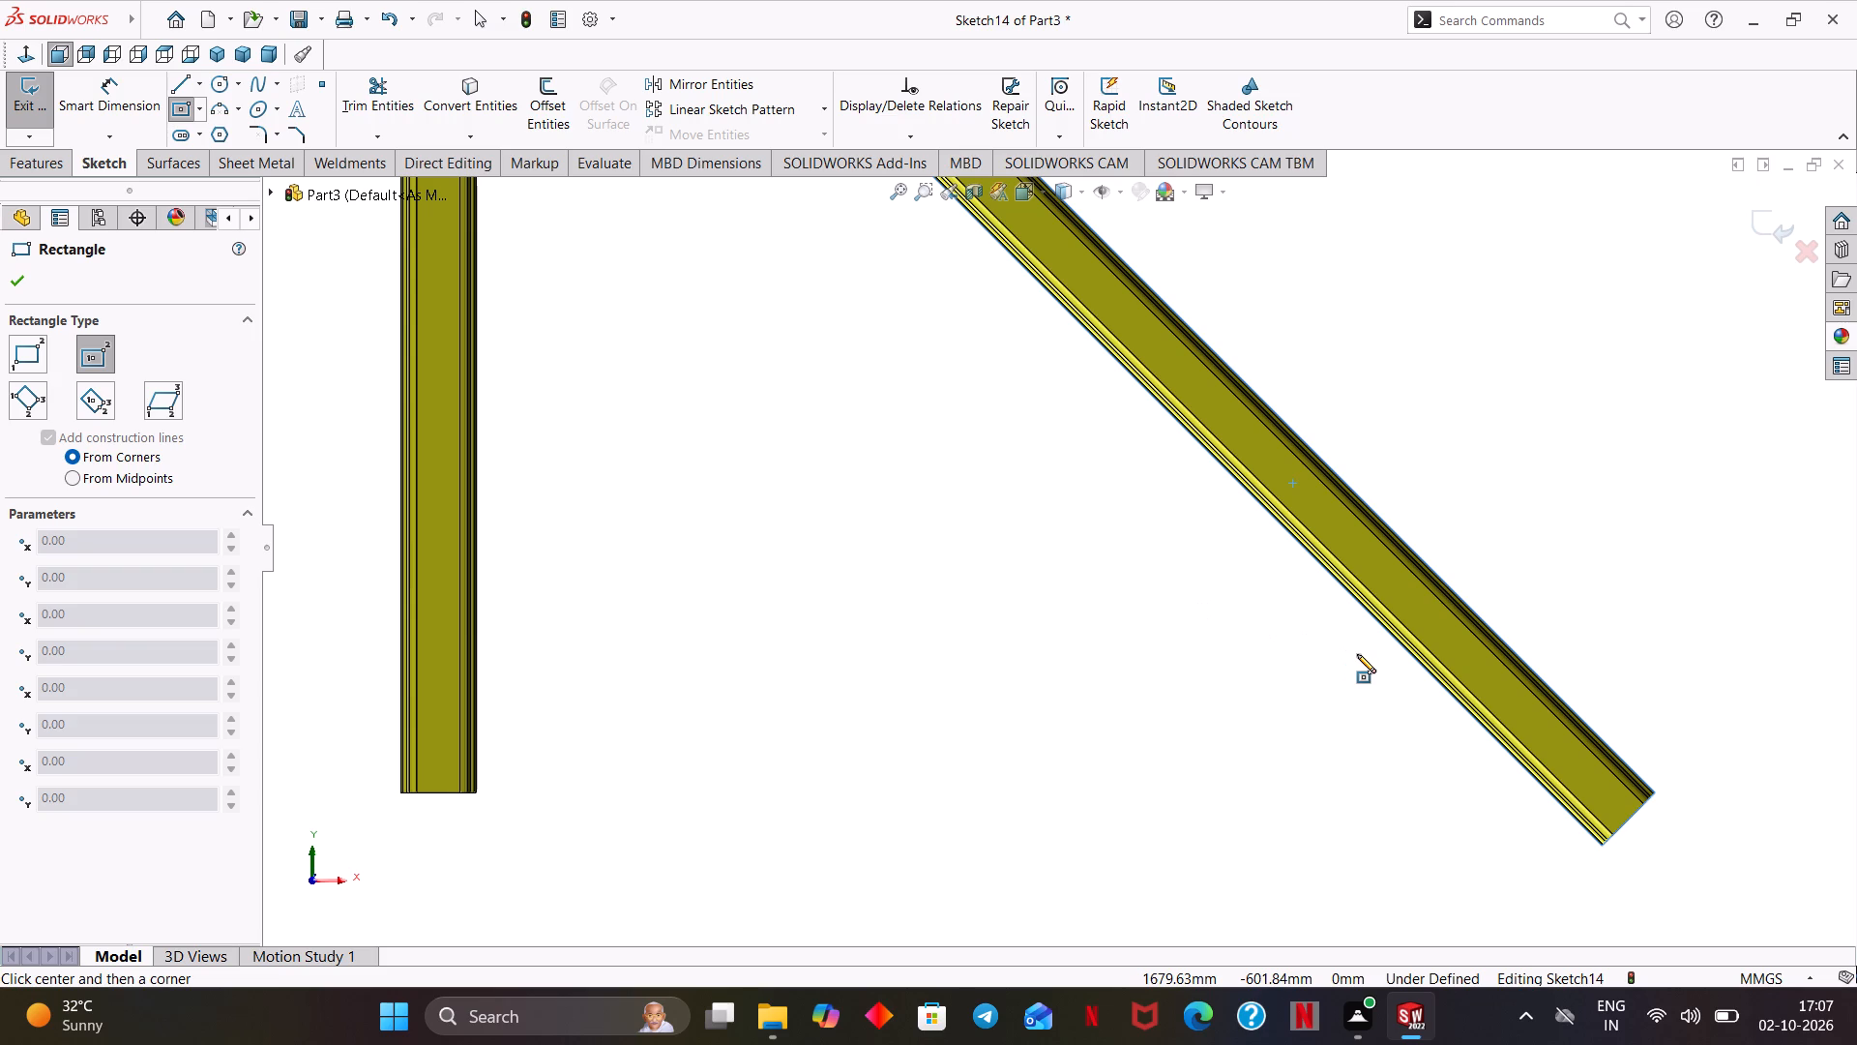
scroll(1357, 654, down, 5)
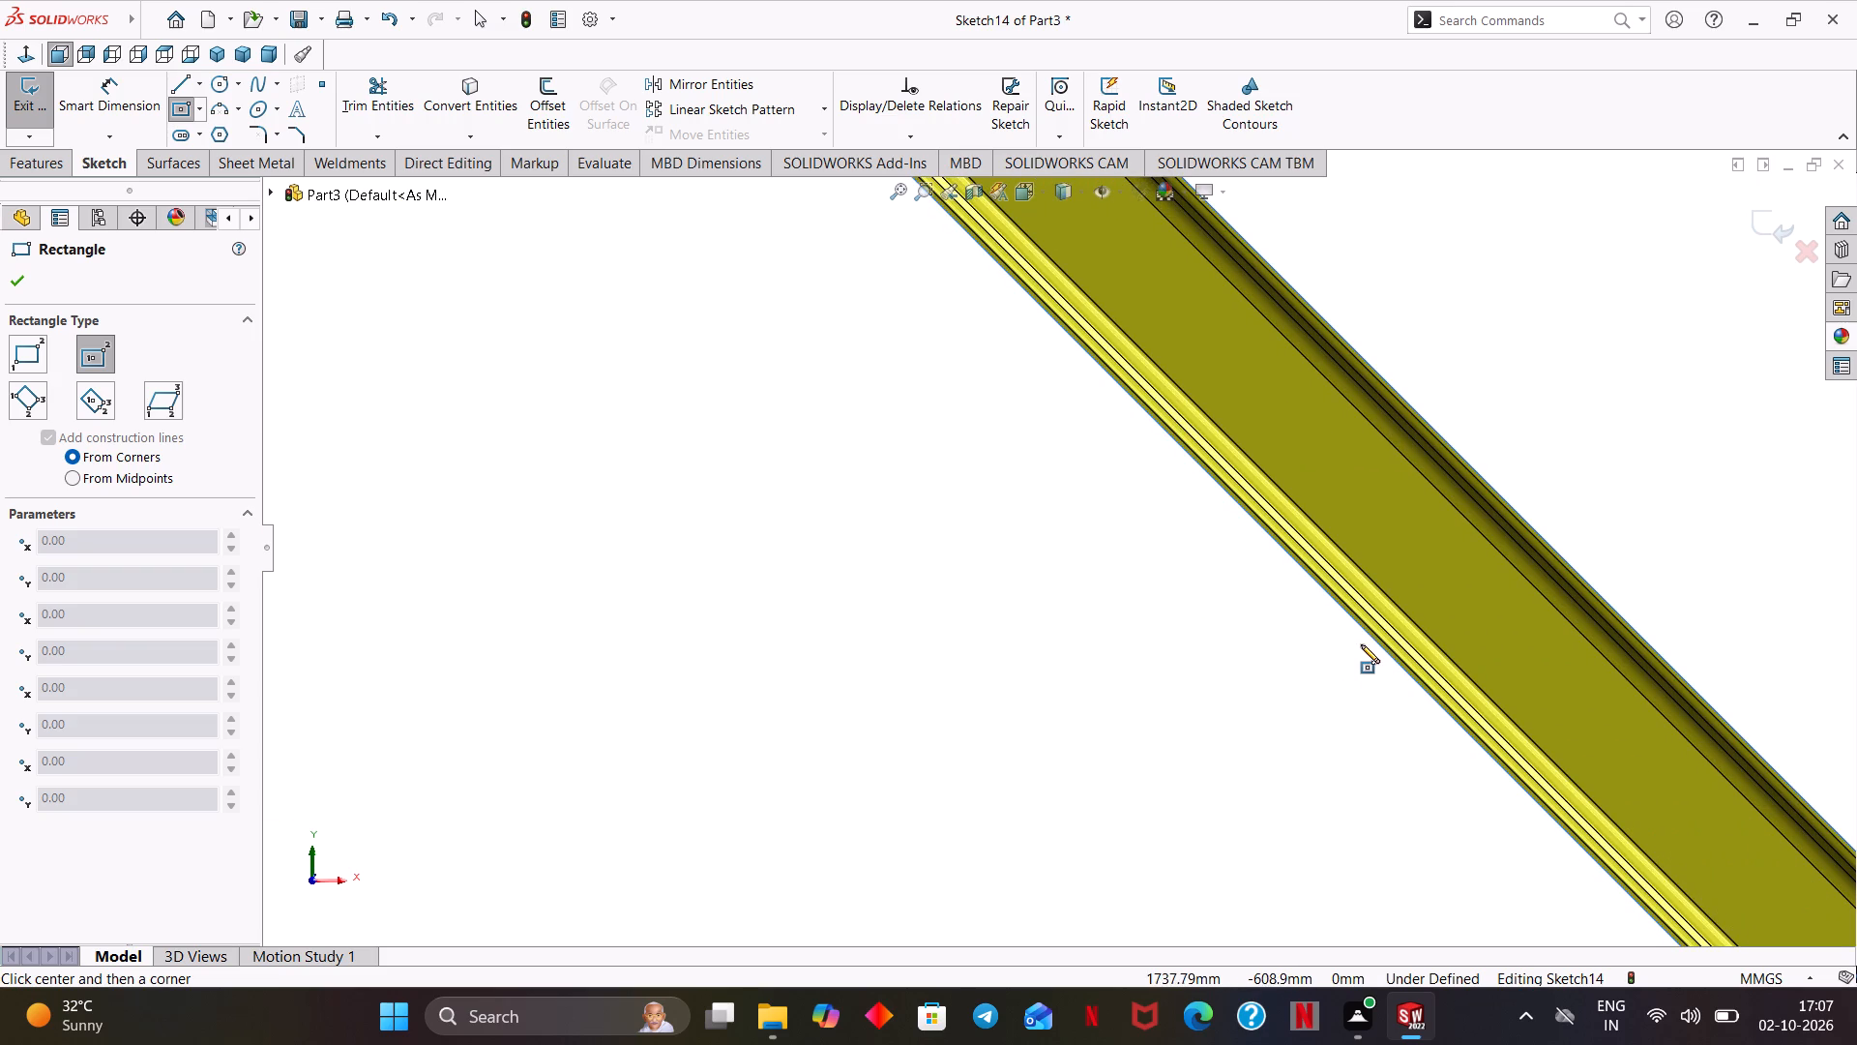
click(1358, 621)
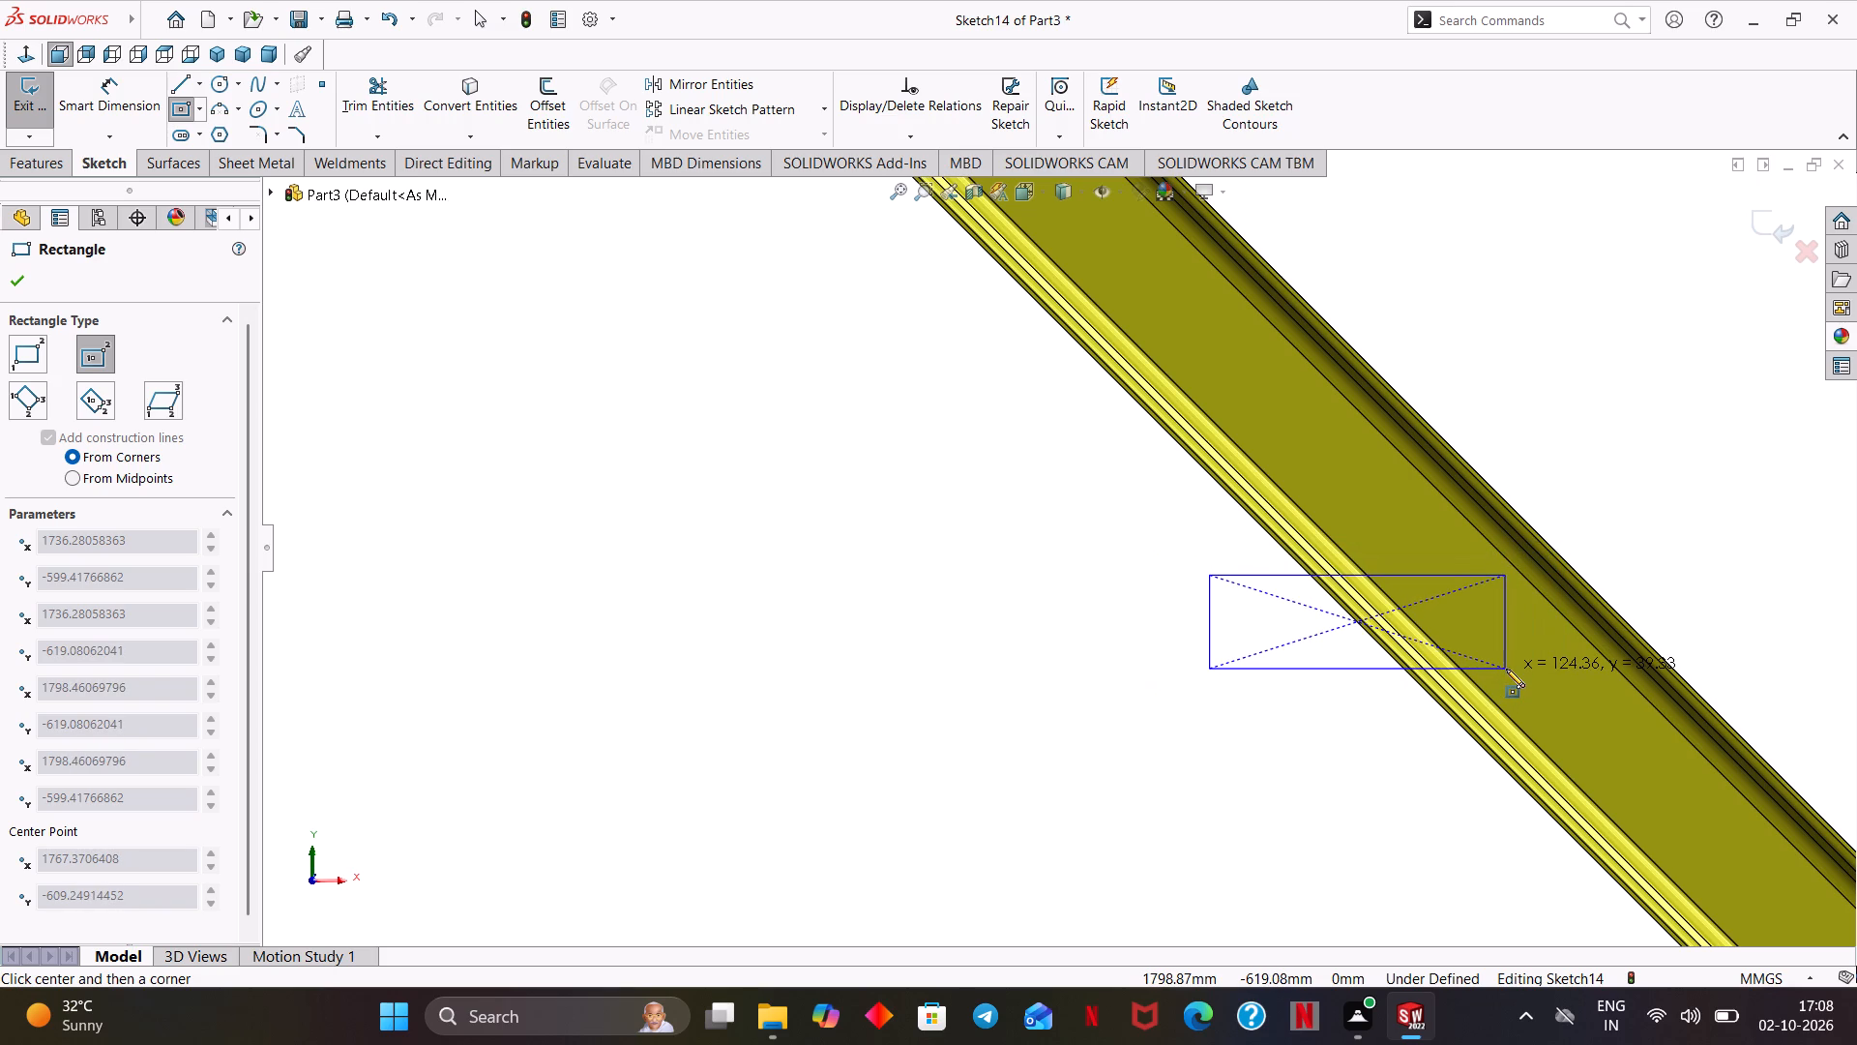
drag(1506, 669, 1539, 674)
right_click(899, 575)
click(981, 590)
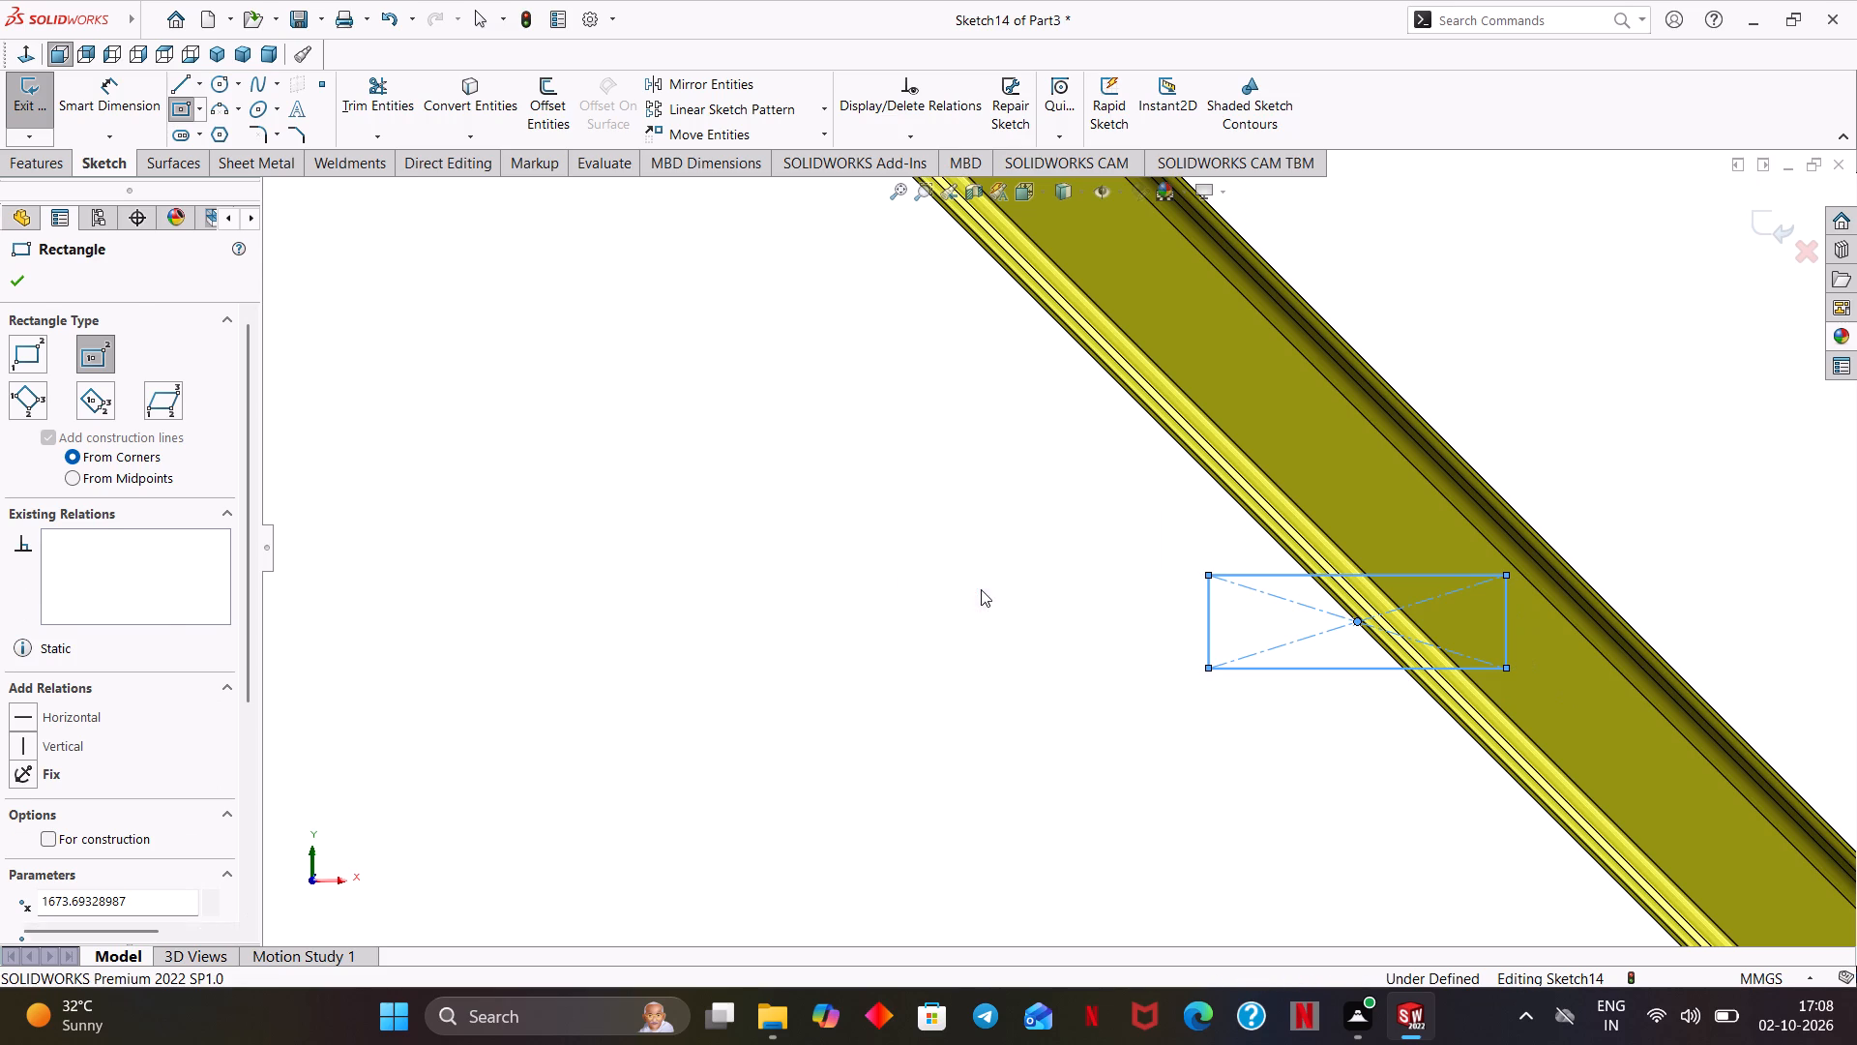
Dimension the rectangle to 200 mm wide and 50 mm high.
click(120, 100)
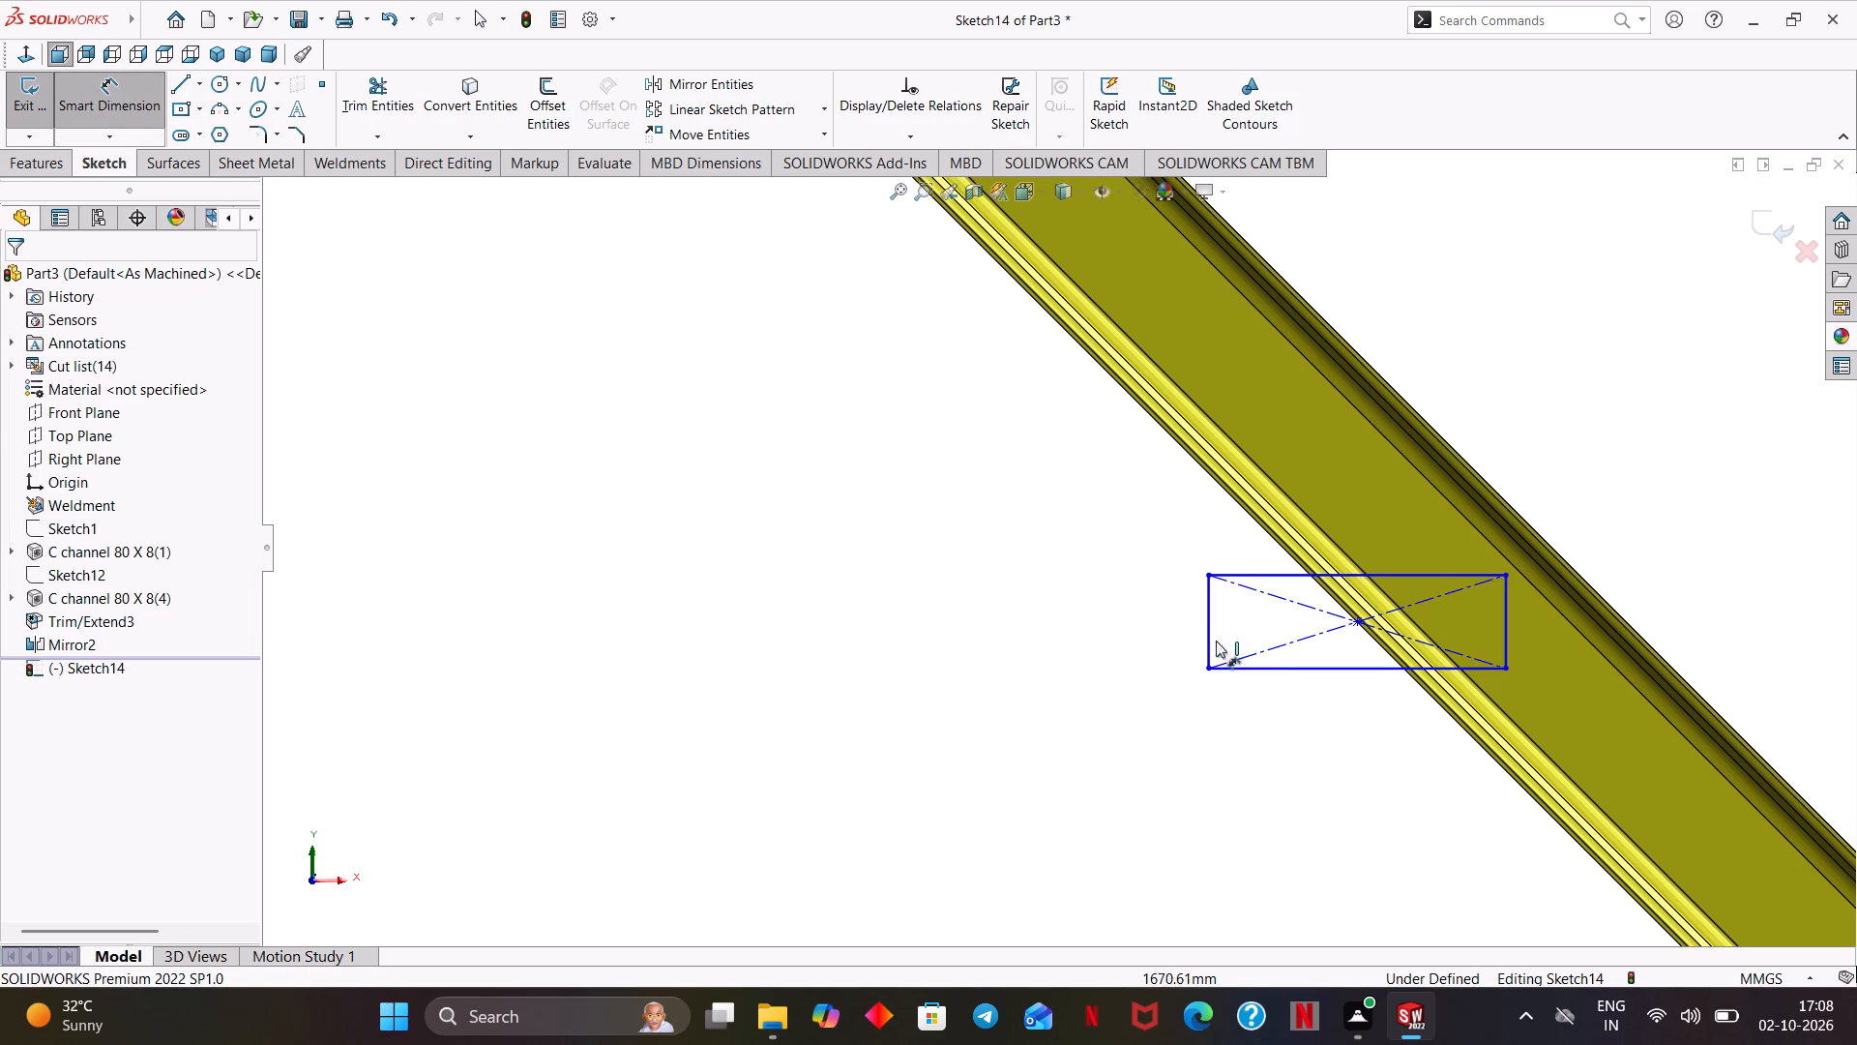
click(1341, 665)
click(1317, 737)
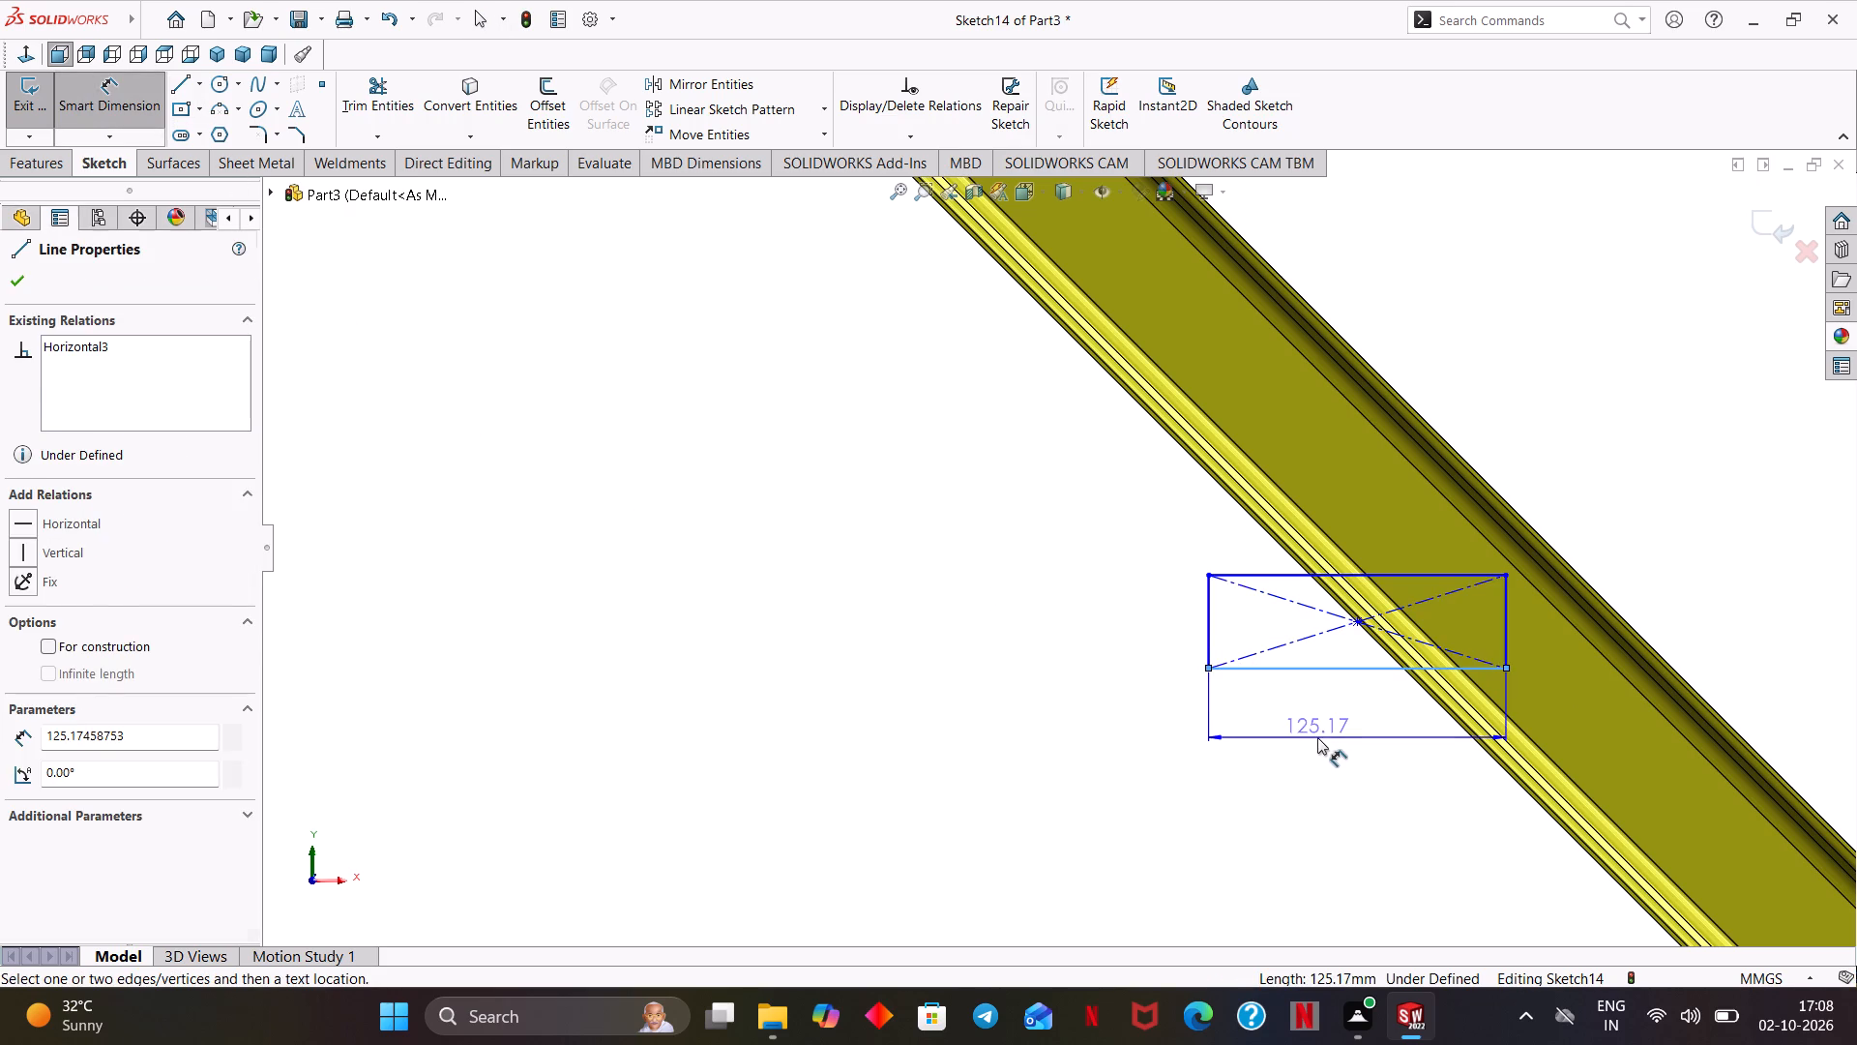
text(200)
key(Return)
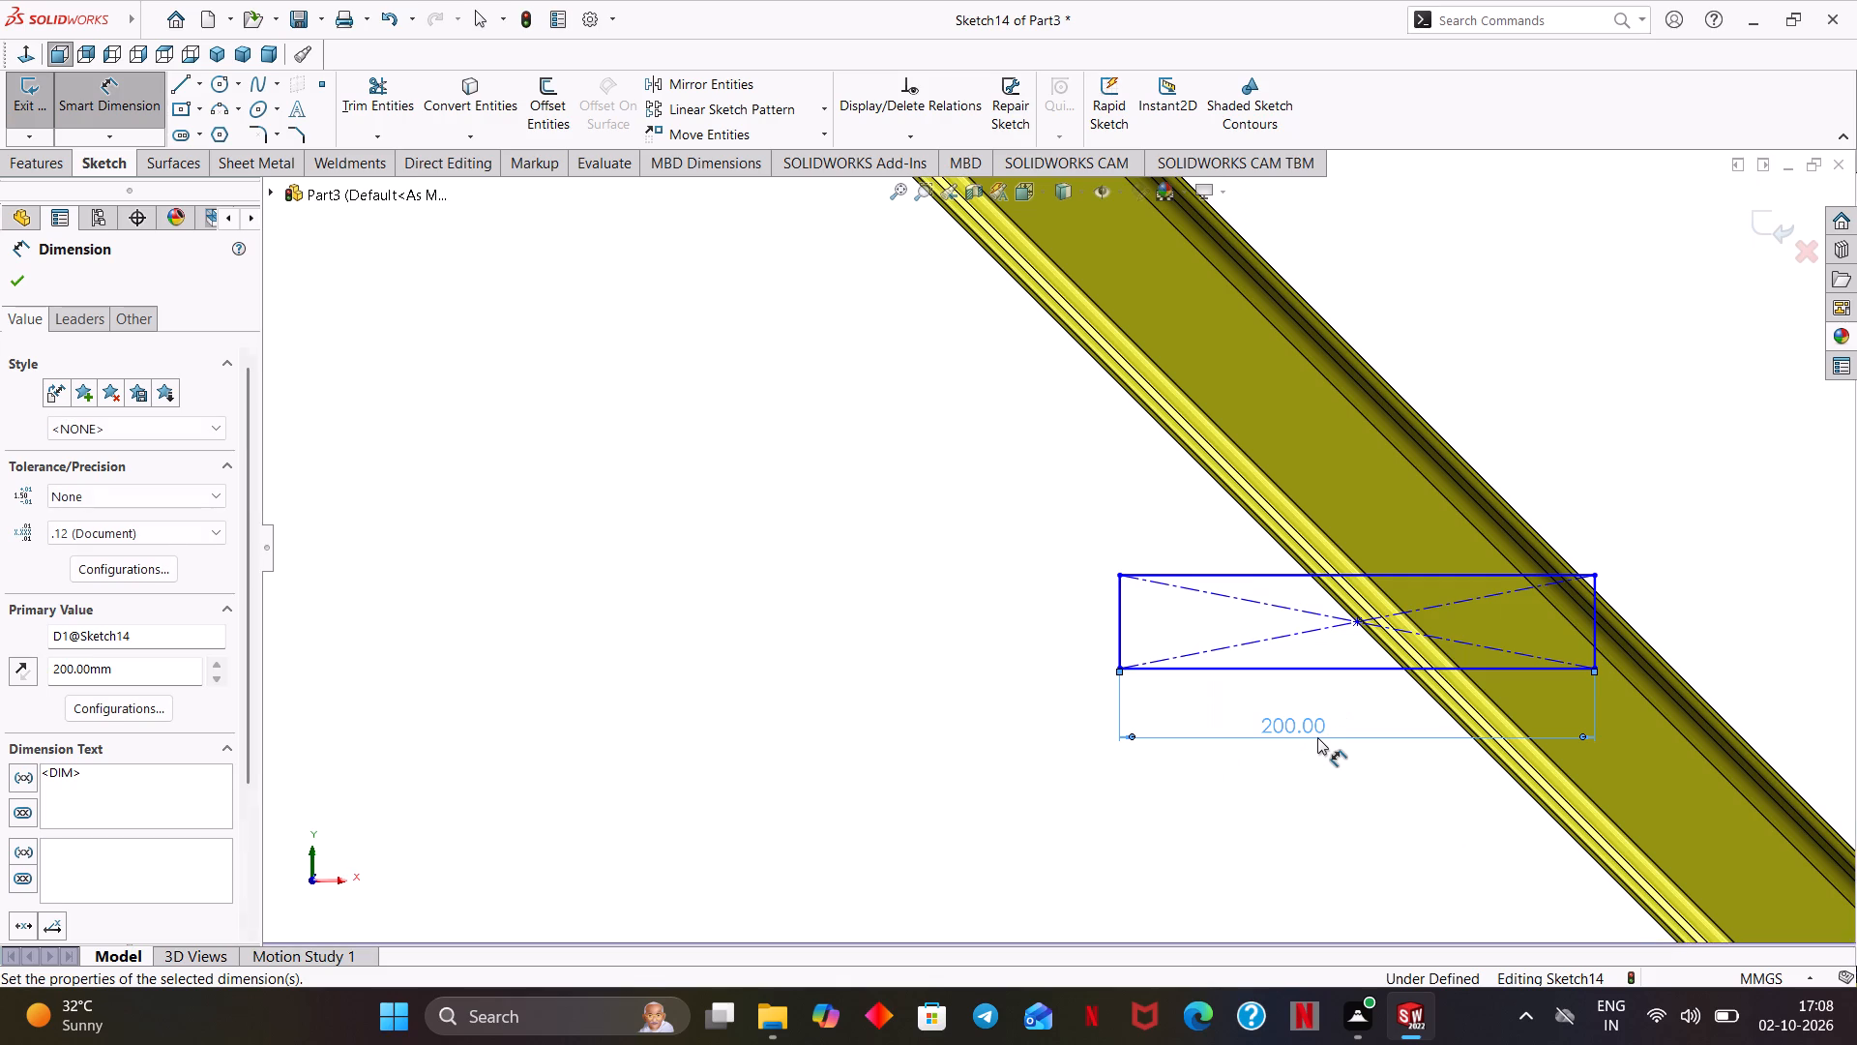
click(1120, 634)
click(1061, 630)
text(50)
key(Return)
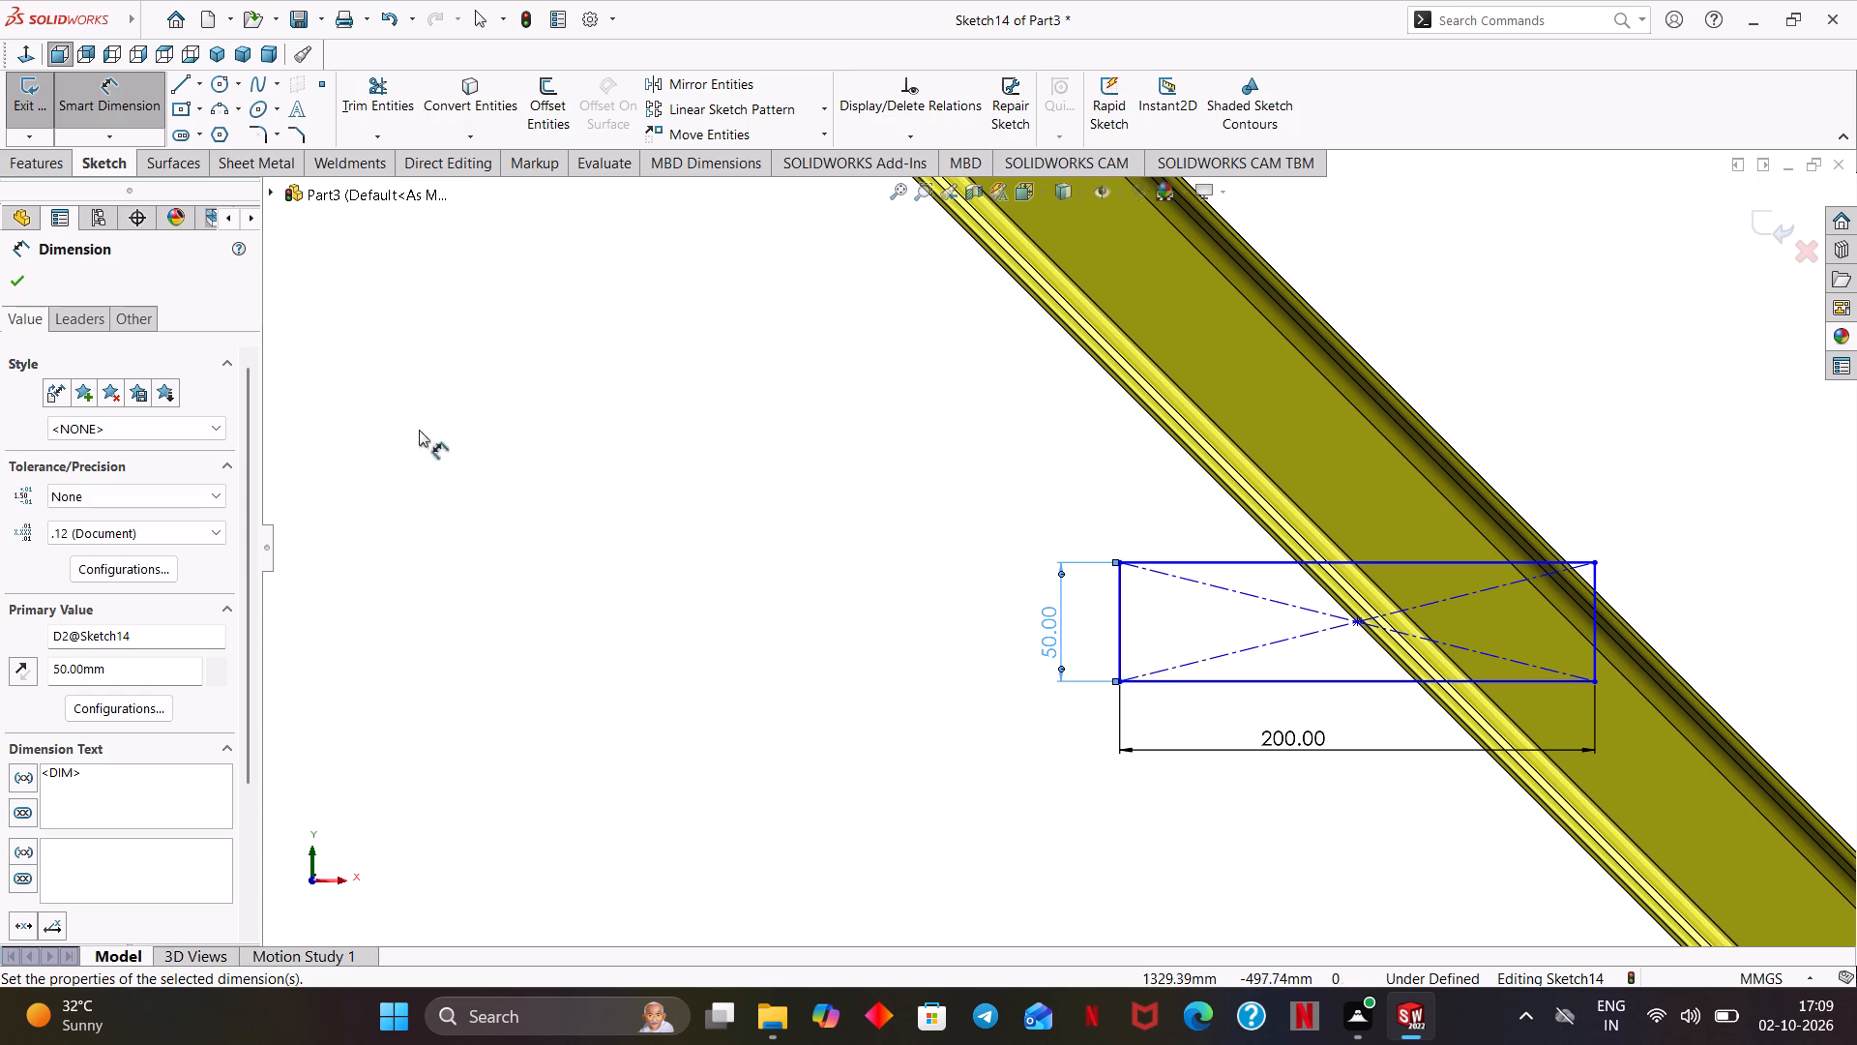
Fillet all four corners of the rectangle with a 10 mm radius.
click(260, 137)
drag(946, 497, 1803, 834)
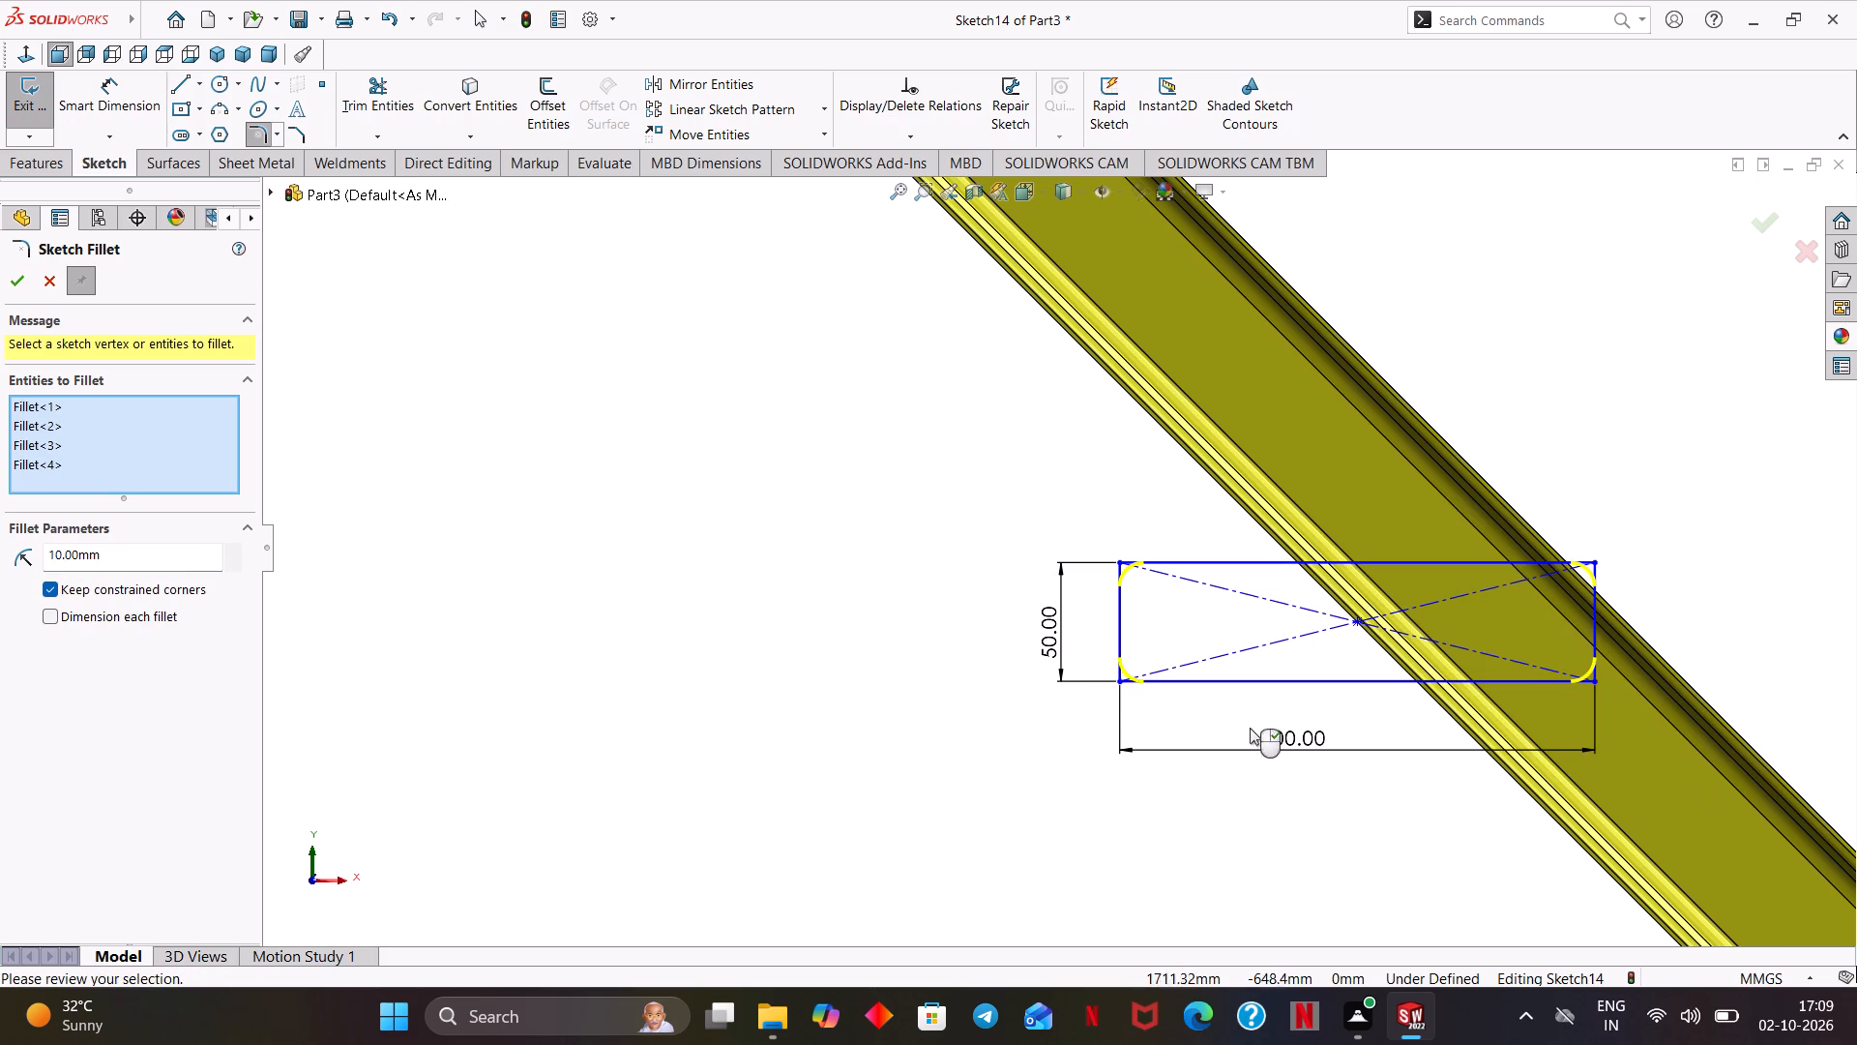
drag(102, 554, 18, 554)
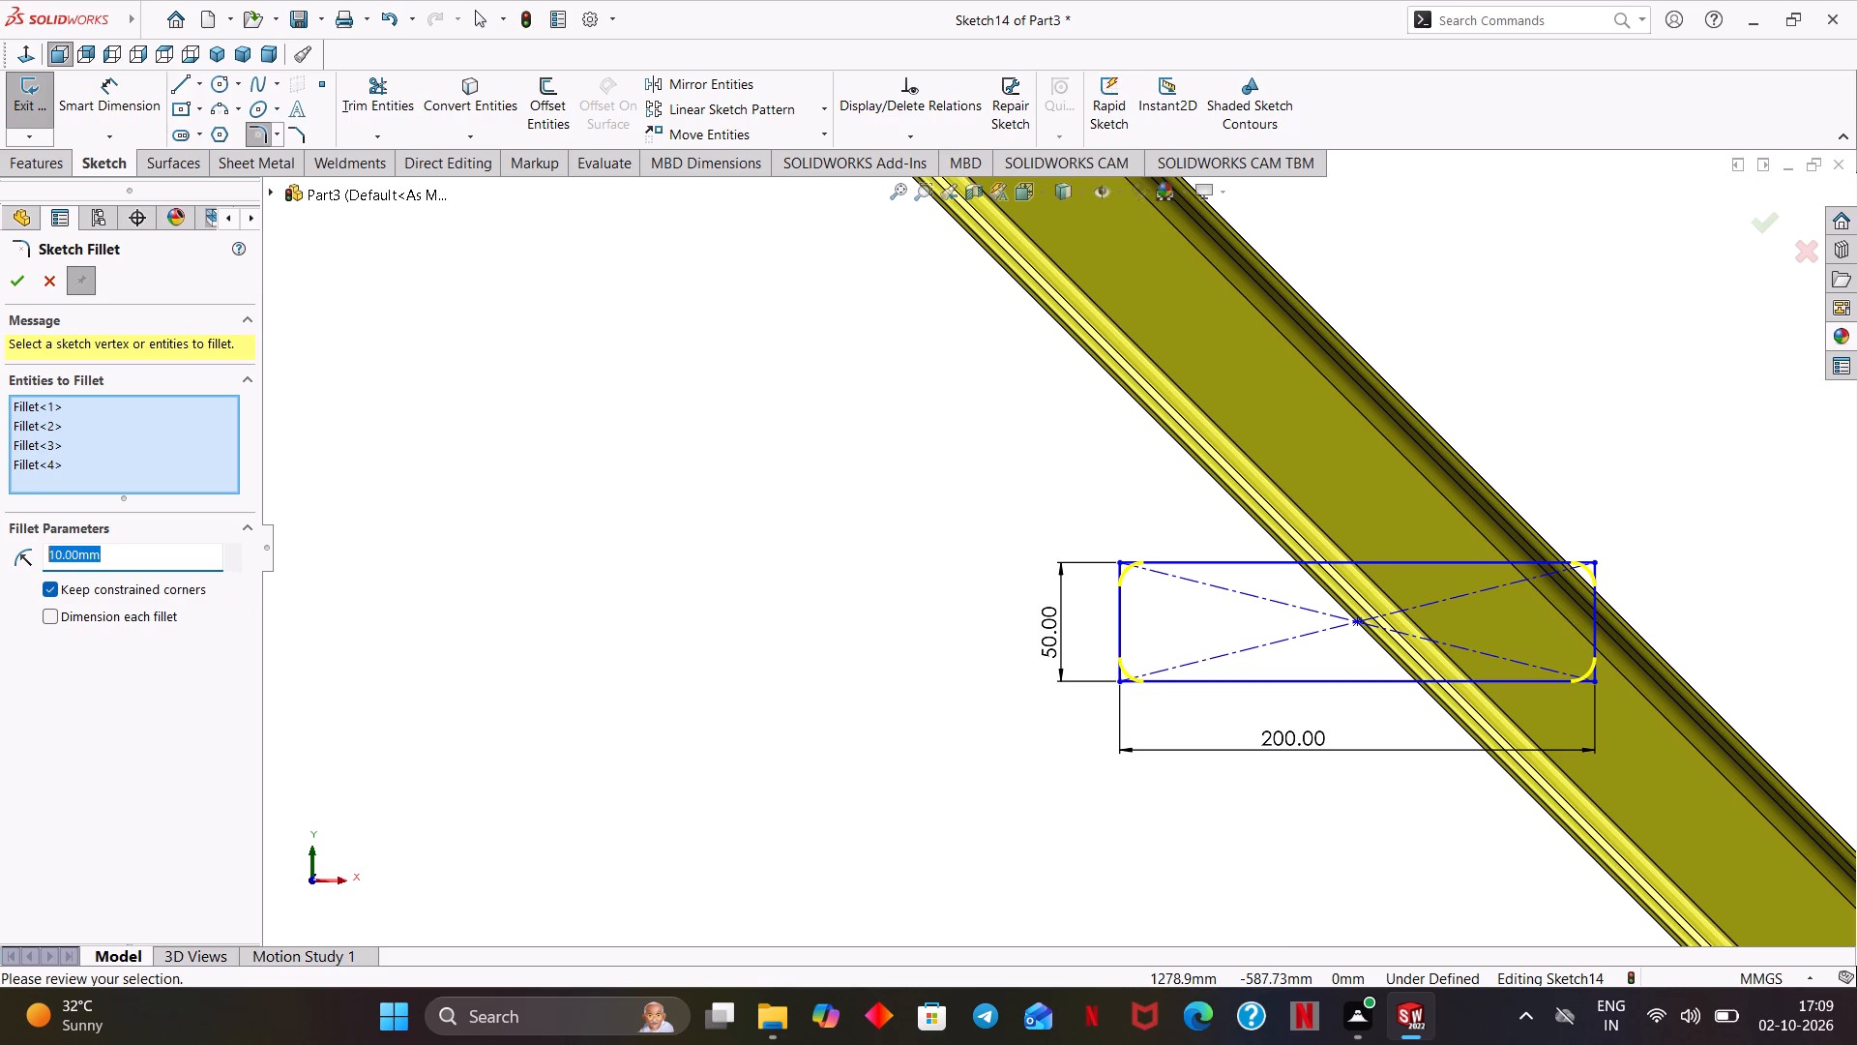
drag(18, 554, 11, 556)
click(14, 290)
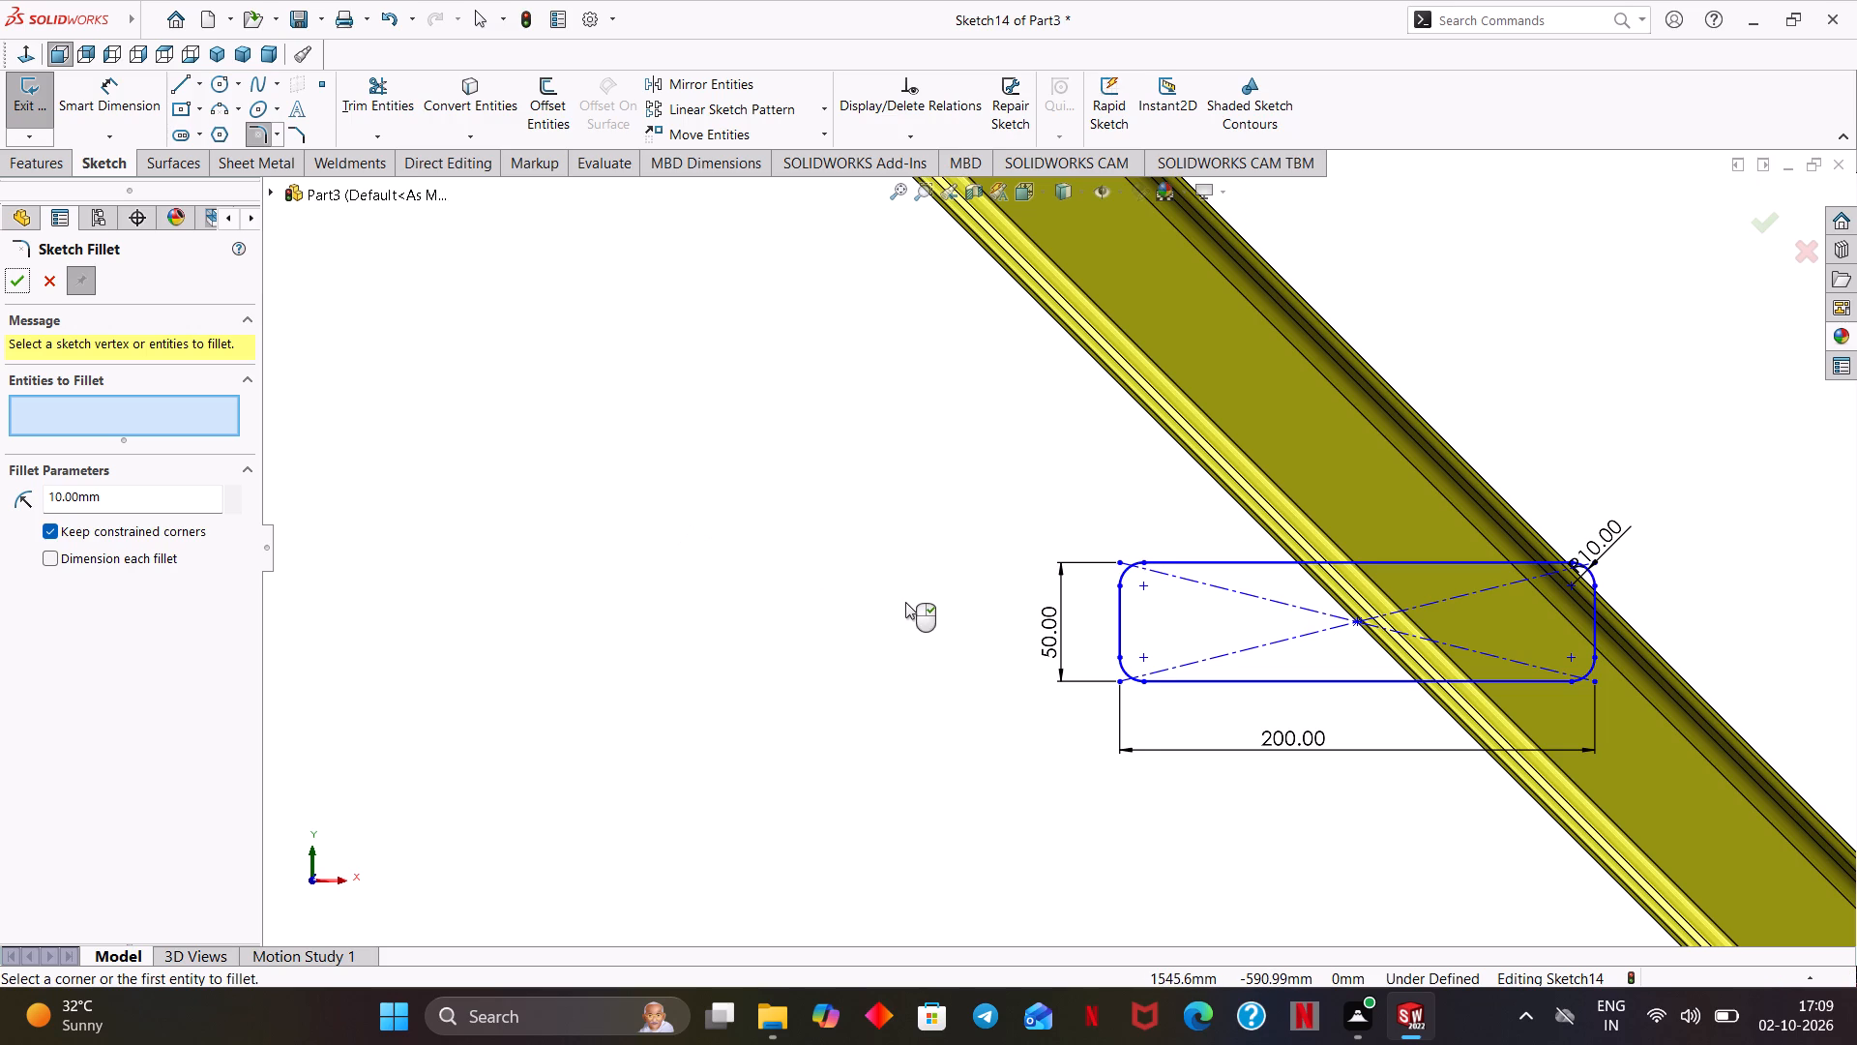
Examine the rounded rectangle's placement against the sloped legs from angled and face-on views, then leave the Sketch Fillet command.
scroll(905, 602, up, 8)
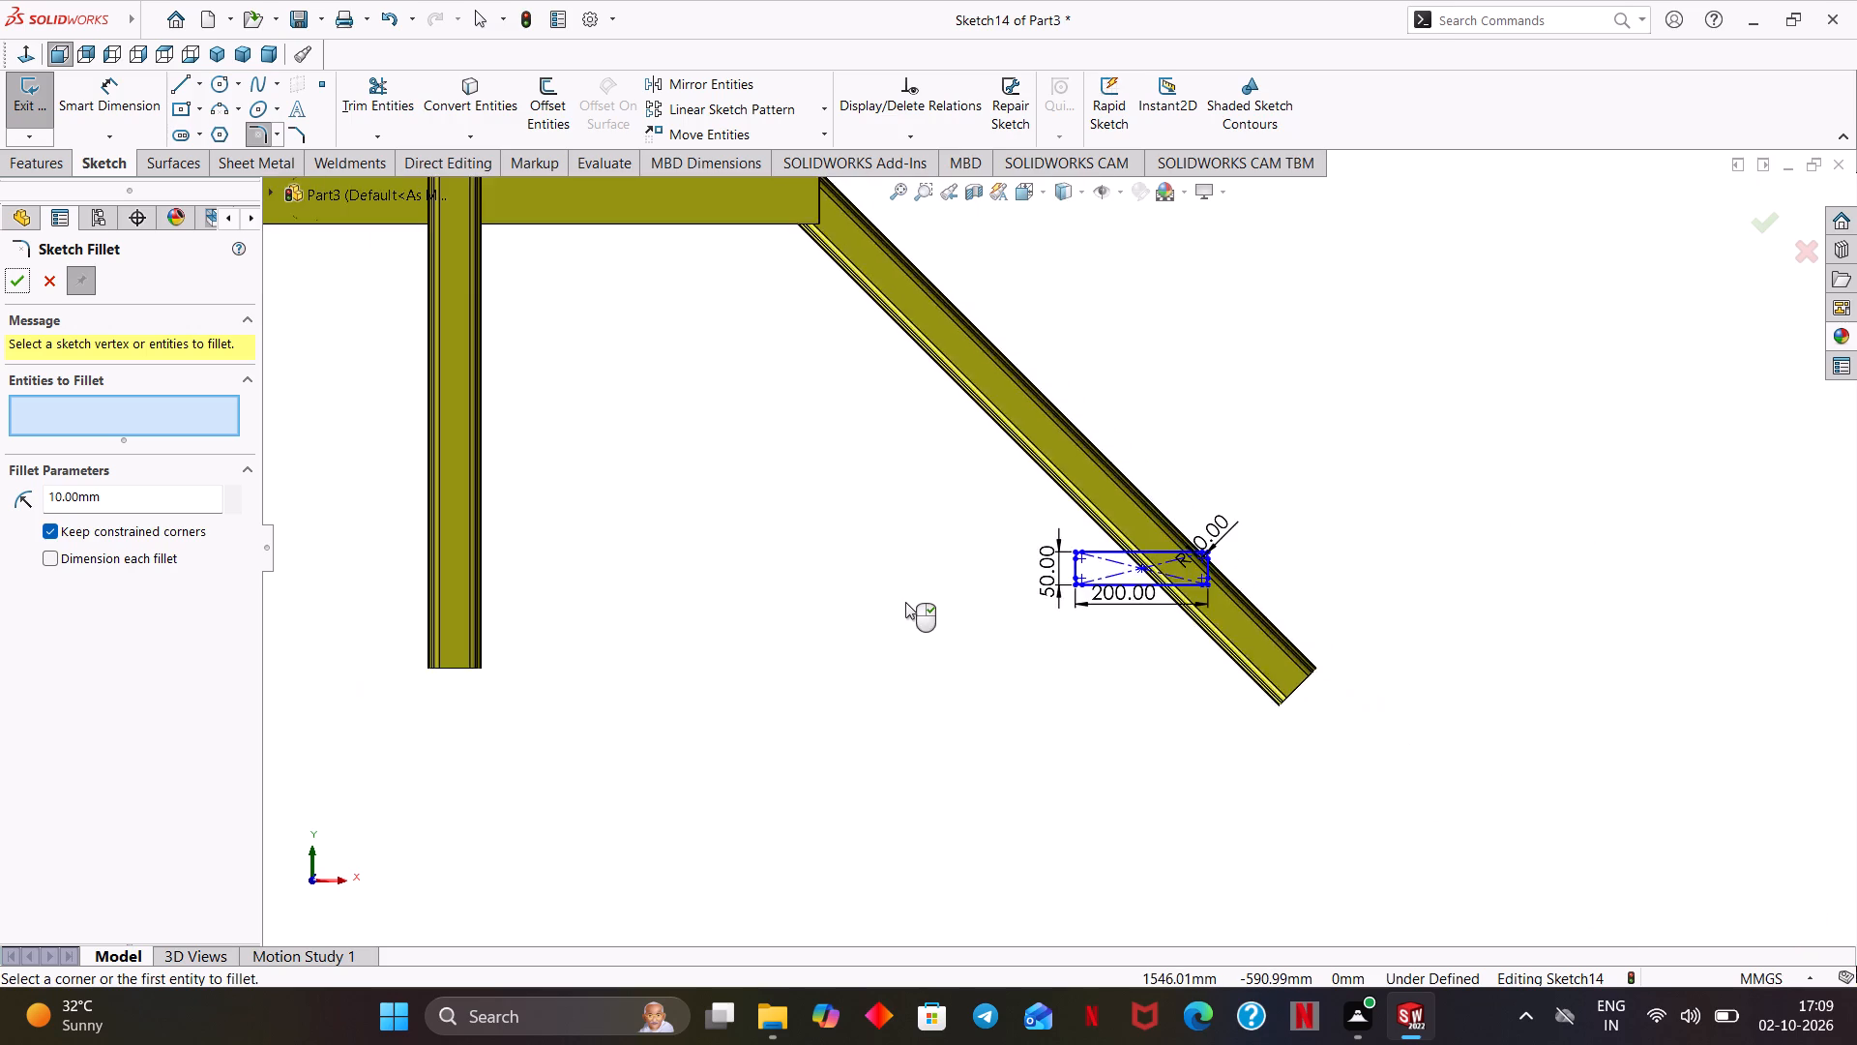
scroll(905, 602, up, 4)
middle_drag(905, 602, 902, 727)
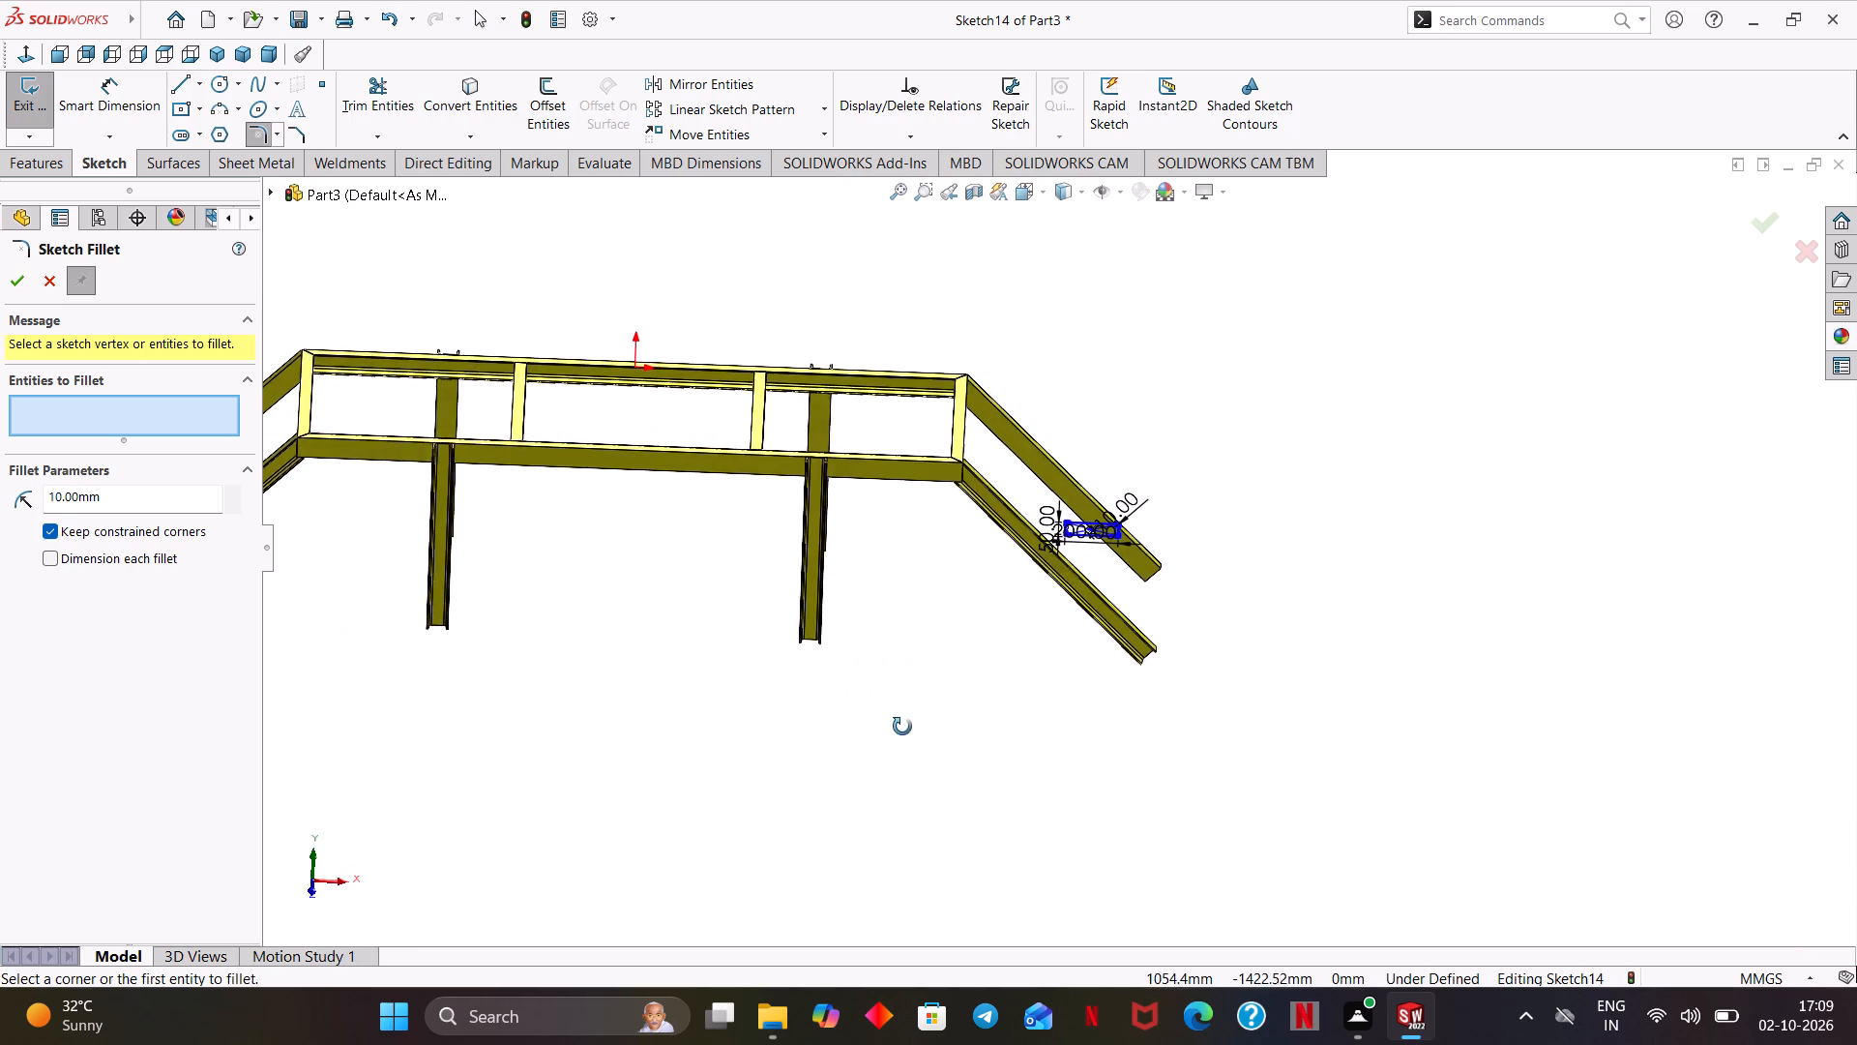
middle_drag(902, 727, 885, 751)
scroll(909, 708, down, 2)
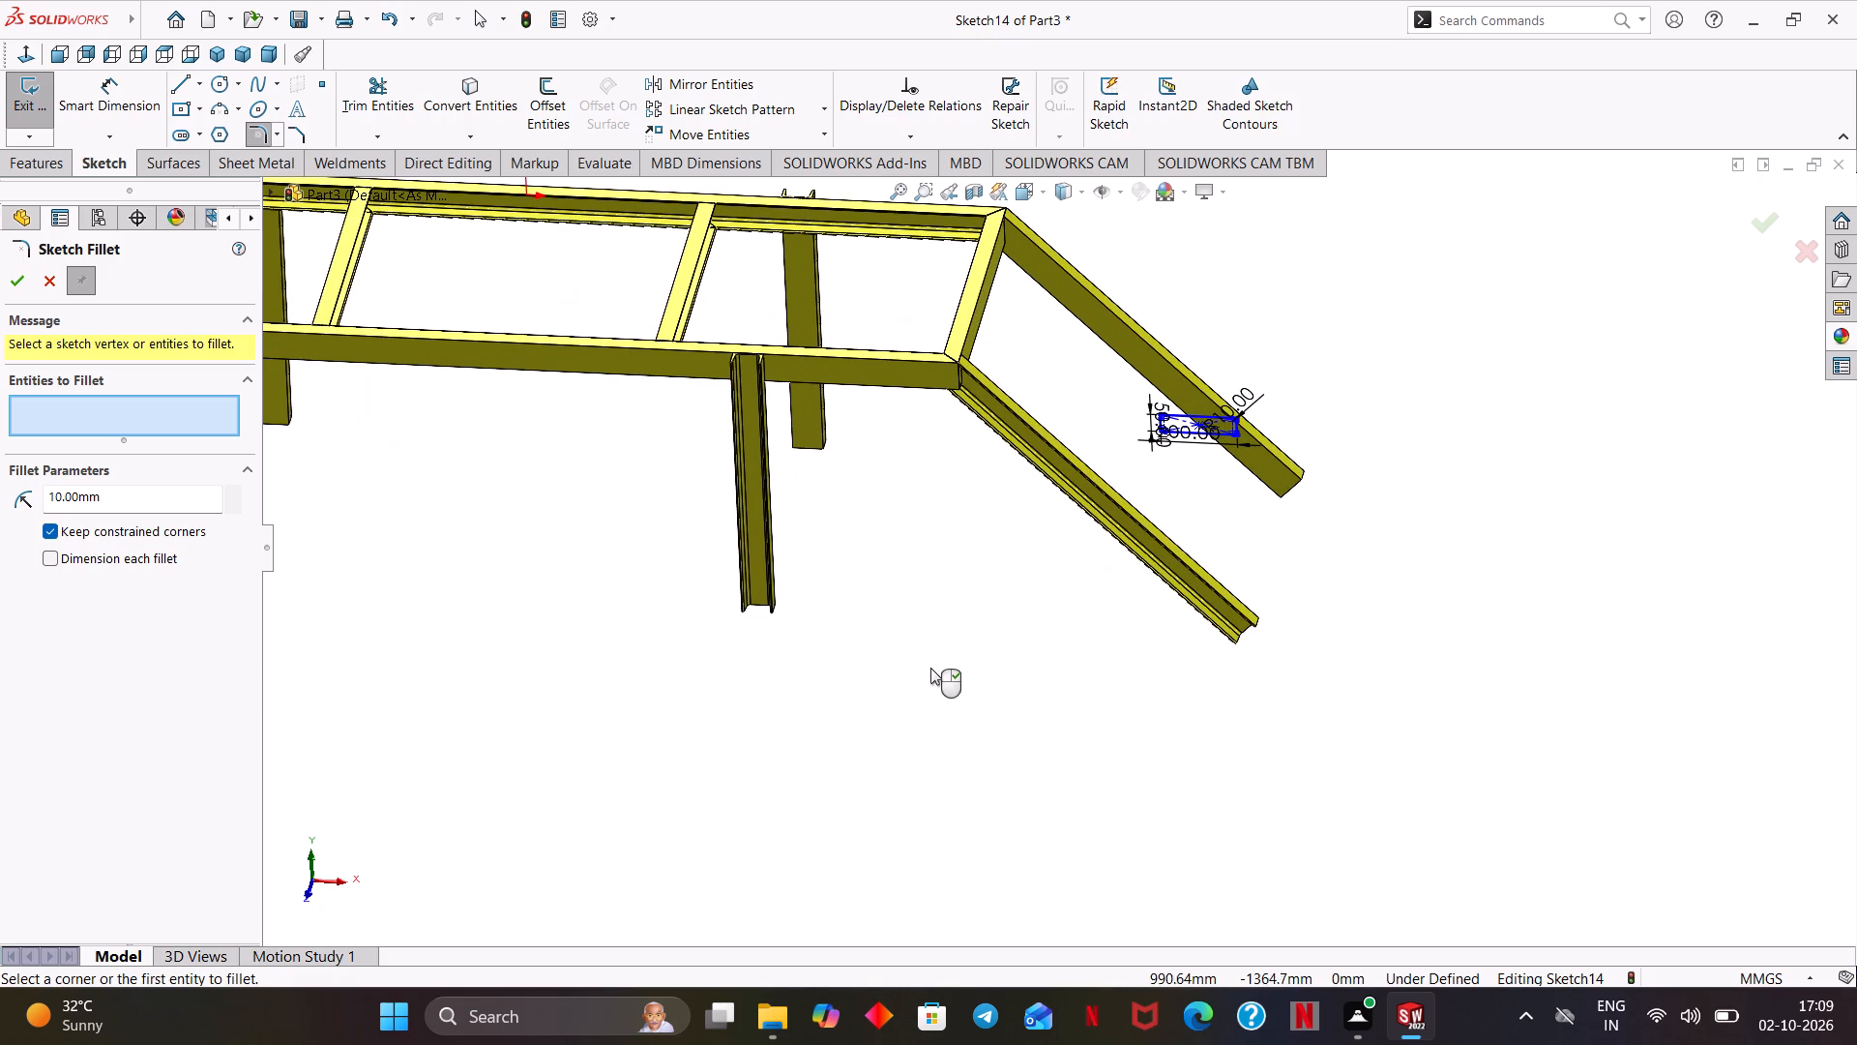
ctrl+middle_drag(979, 665, 1213, 736)
middle_drag(1223, 723, 1229, 719)
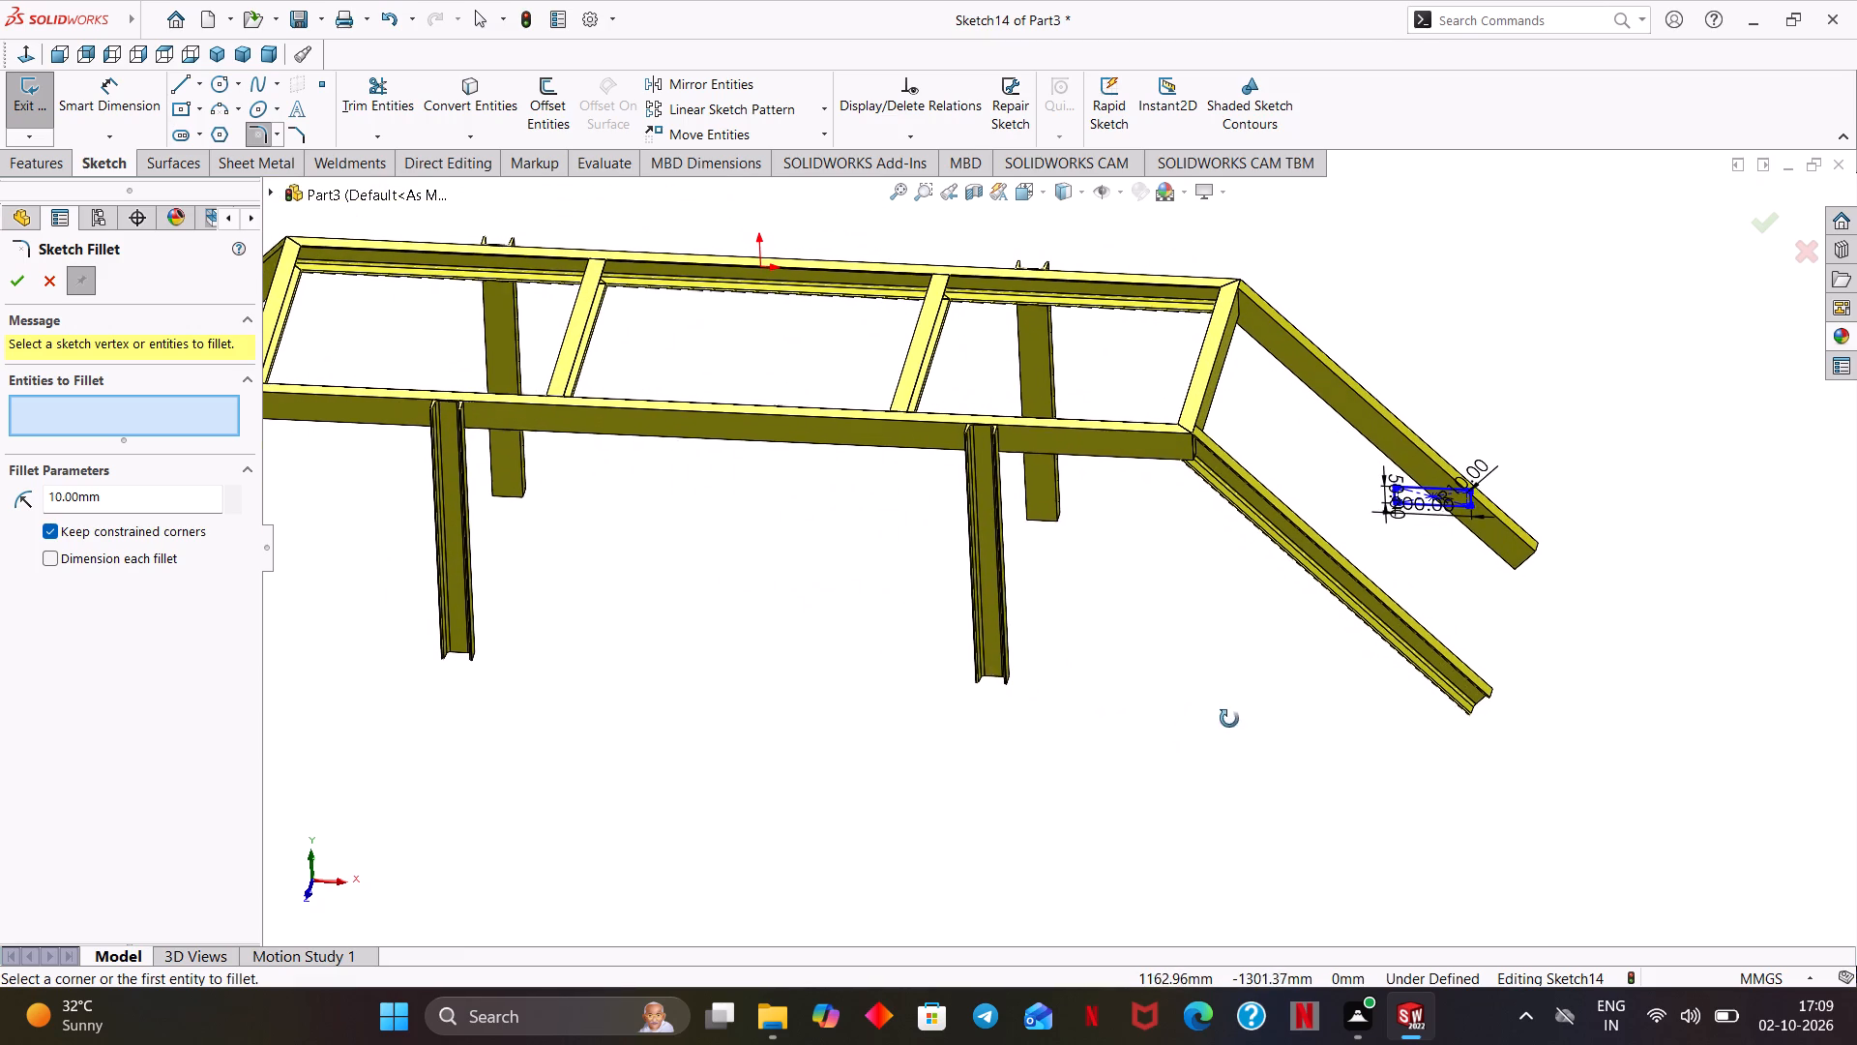
middle_drag(1229, 719, 1256, 604)
middle_drag(1257, 597, 1221, 695)
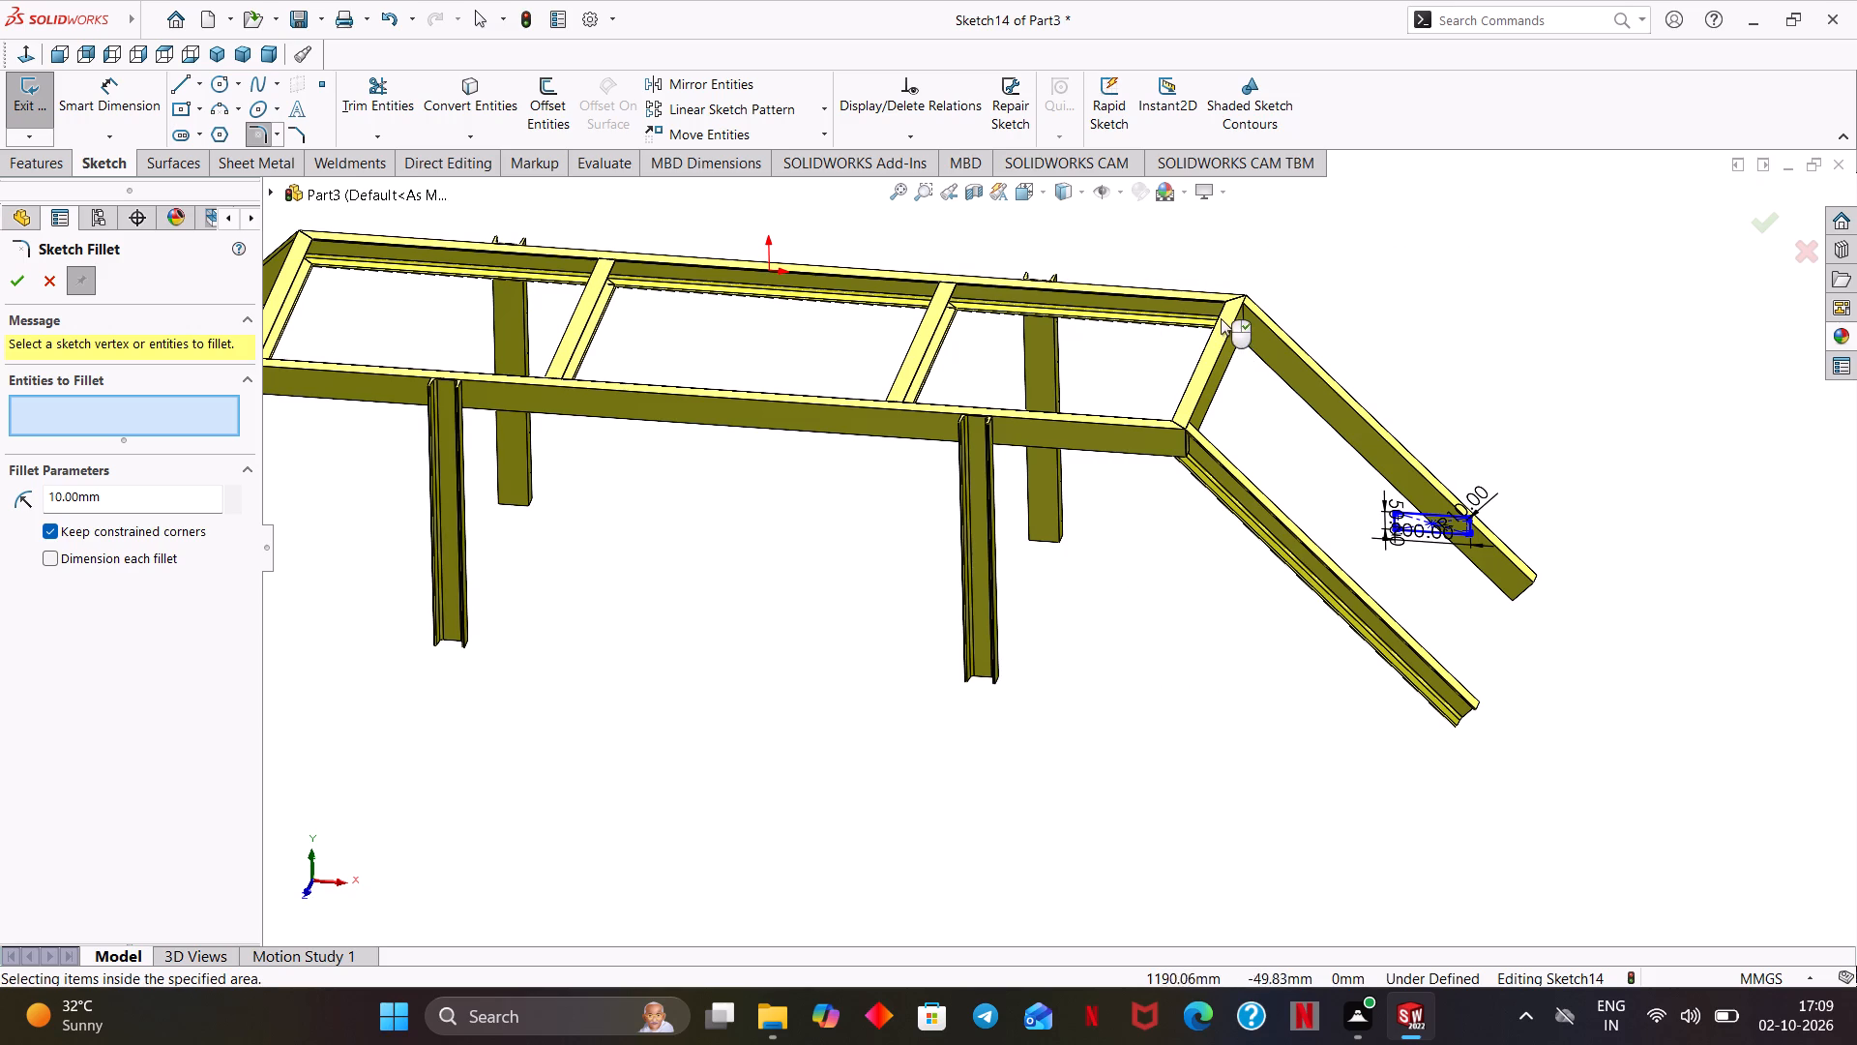
click(1400, 475)
key(ctrl+8)
scroll(1261, 569, down, 1)
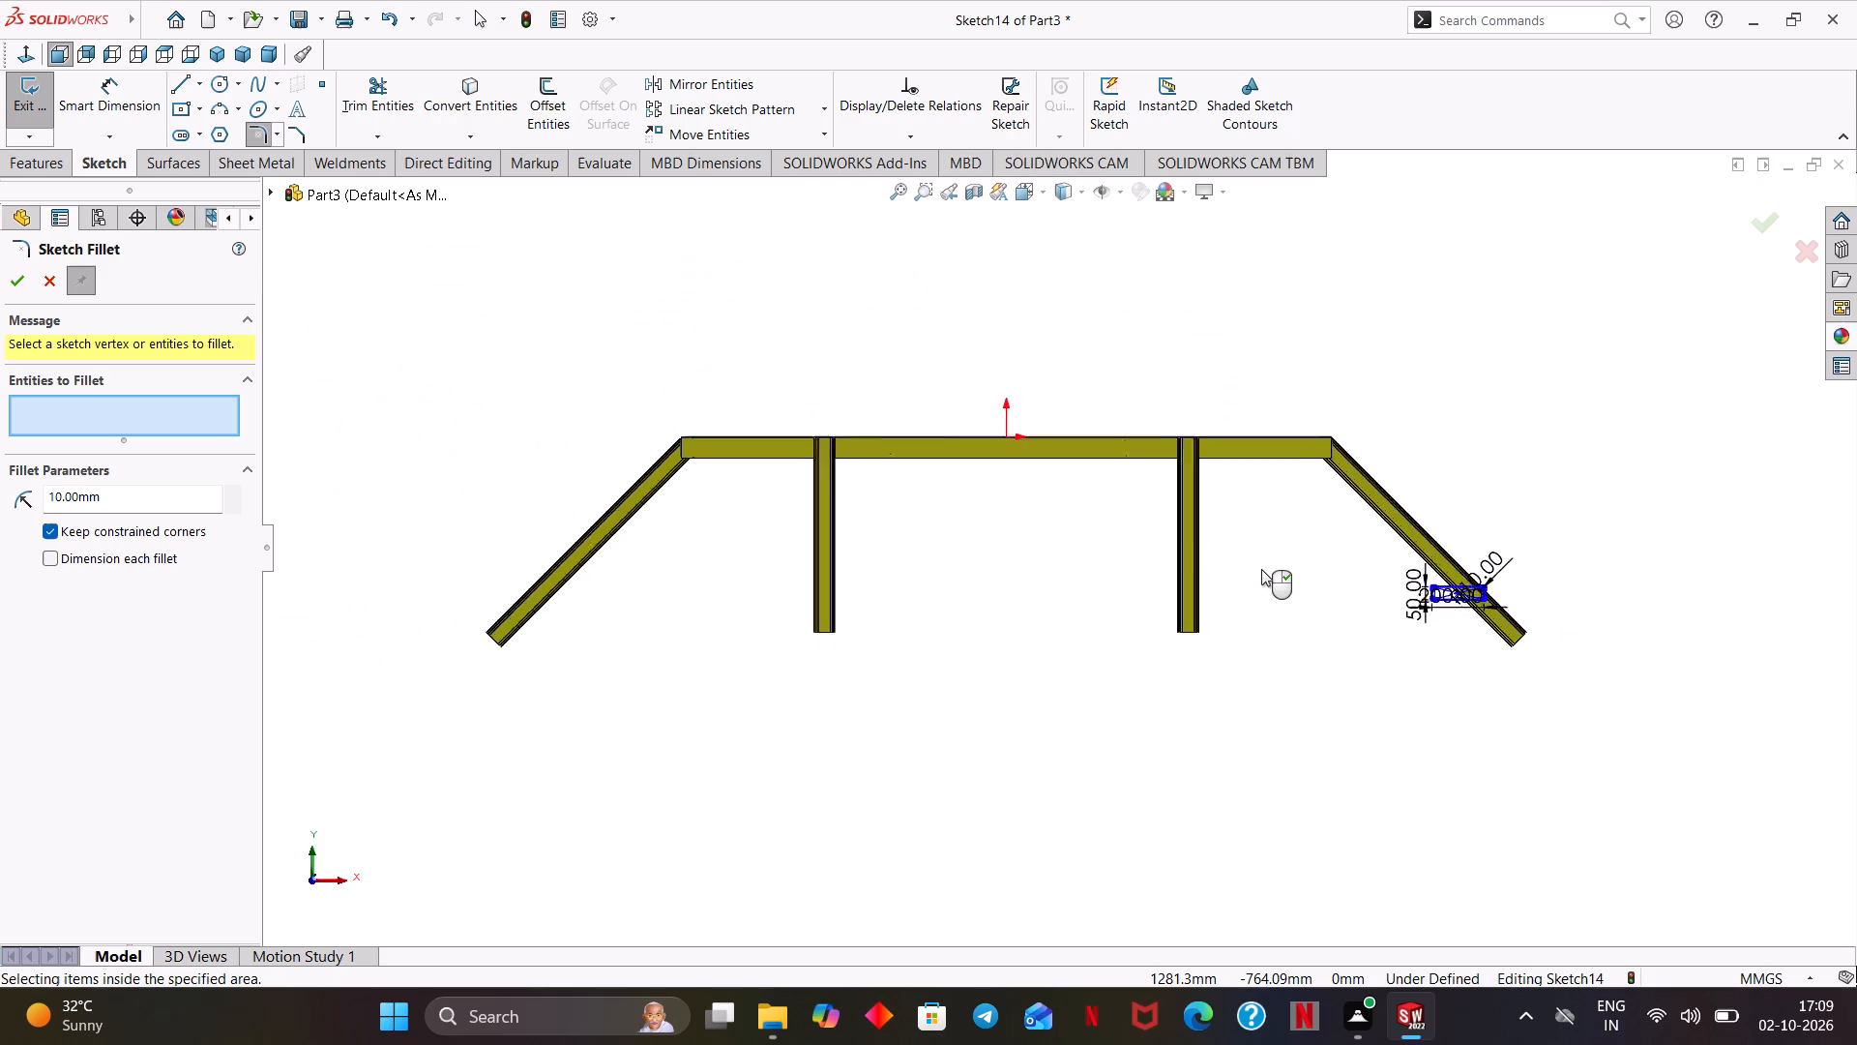
scroll(1261, 569, down, 5)
scroll(1372, 628, down, 2)
ctrl+middle_drag(1456, 673, 908, 579)
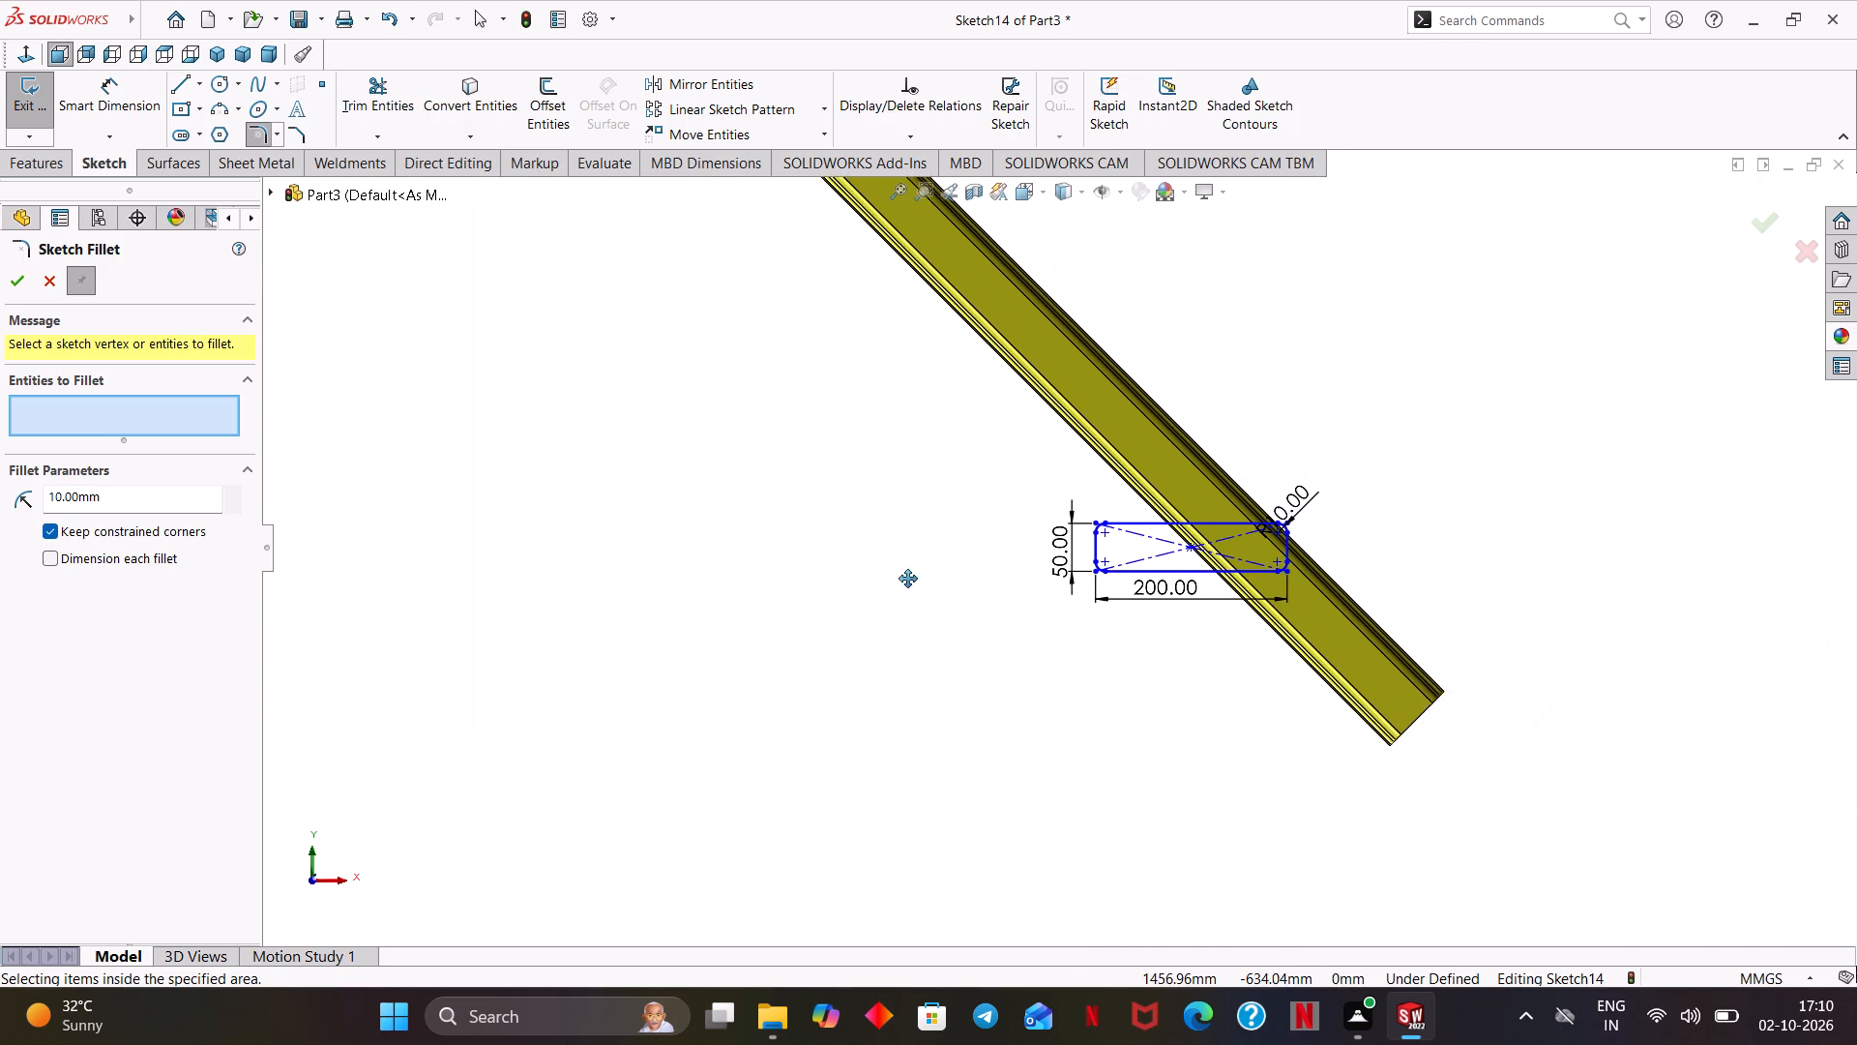
ctrl+middle_drag(908, 579, 893, 576)
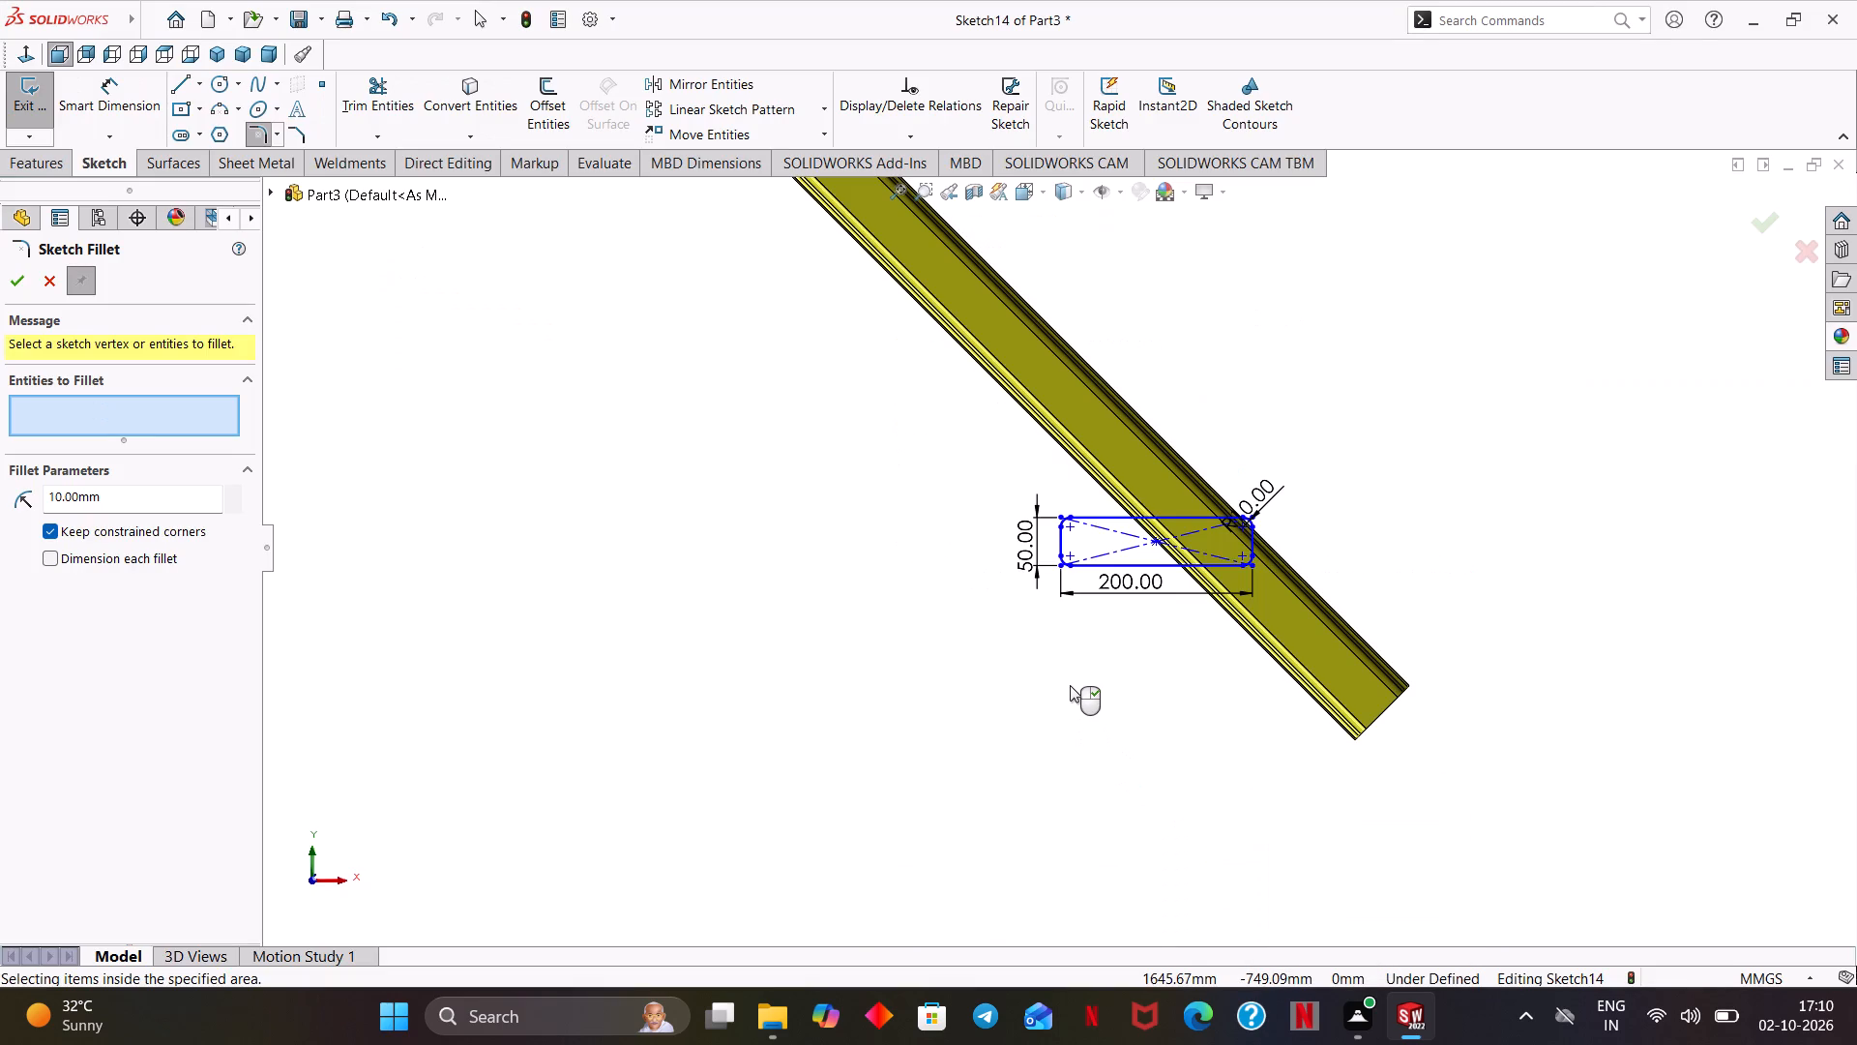
scroll(1070, 685, down, 2)
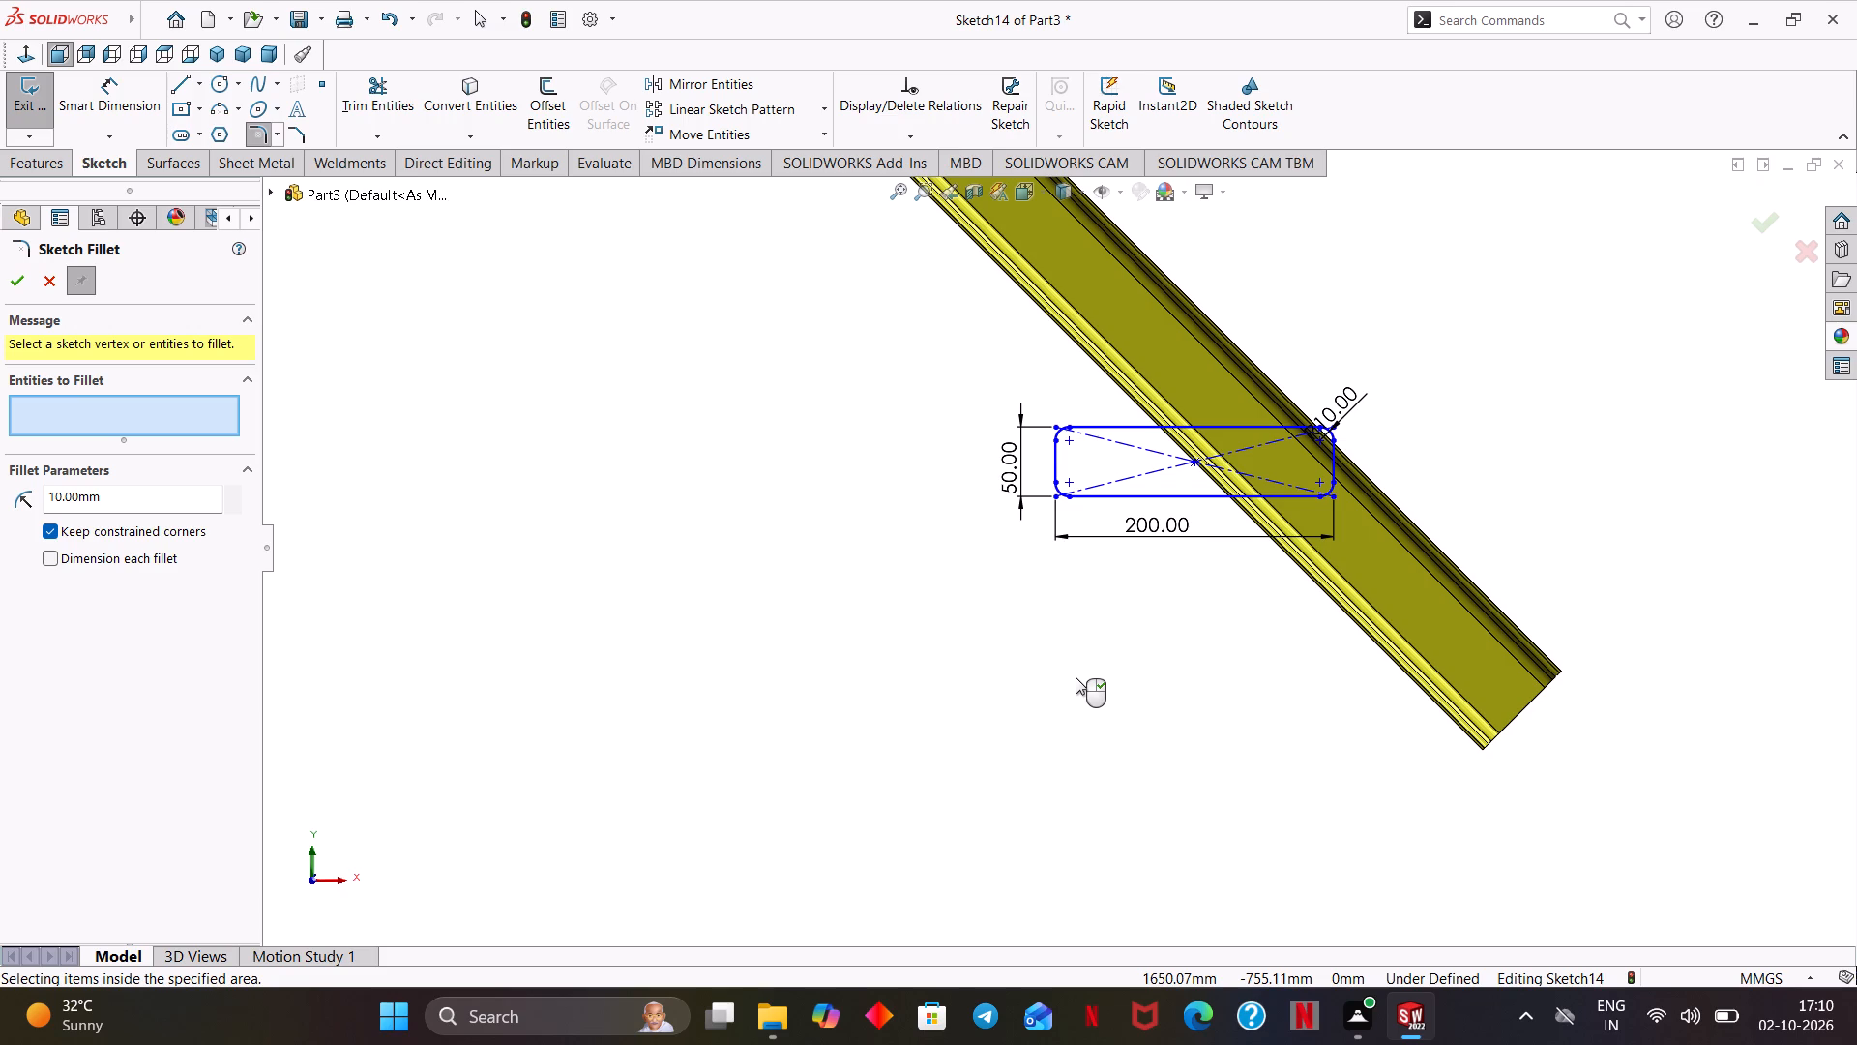
scroll(1158, 552, down, 4)
ctrl+middle_drag(1201, 561, 1105, 728)
scroll(1124, 699, down, 1)
ctrl+middle_drag(1191, 639, 1096, 737)
scroll(1095, 713, down, 2)
ctrl+middle_drag(1122, 663, 1107, 681)
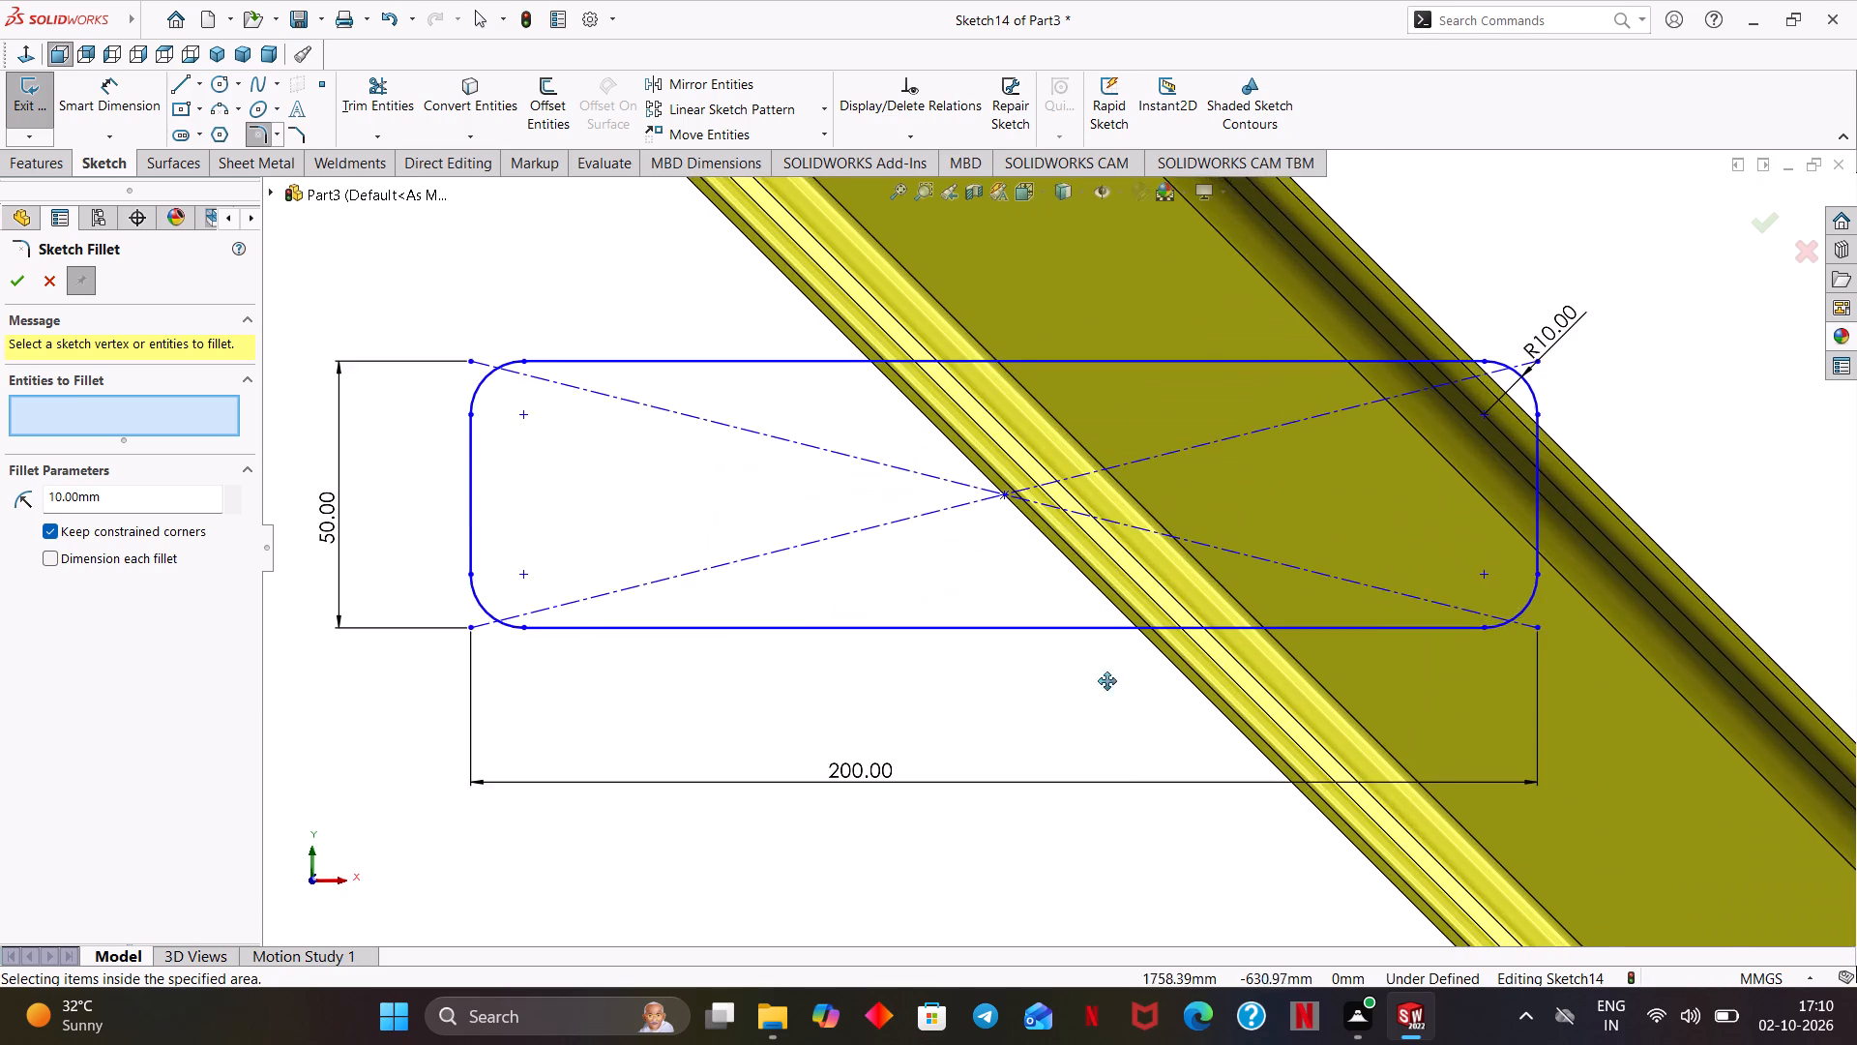
ctrl+middle_drag(1107, 681, 1054, 754)
scroll(1051, 735, down, 1)
ctrl+middle_drag(1067, 702, 1046, 745)
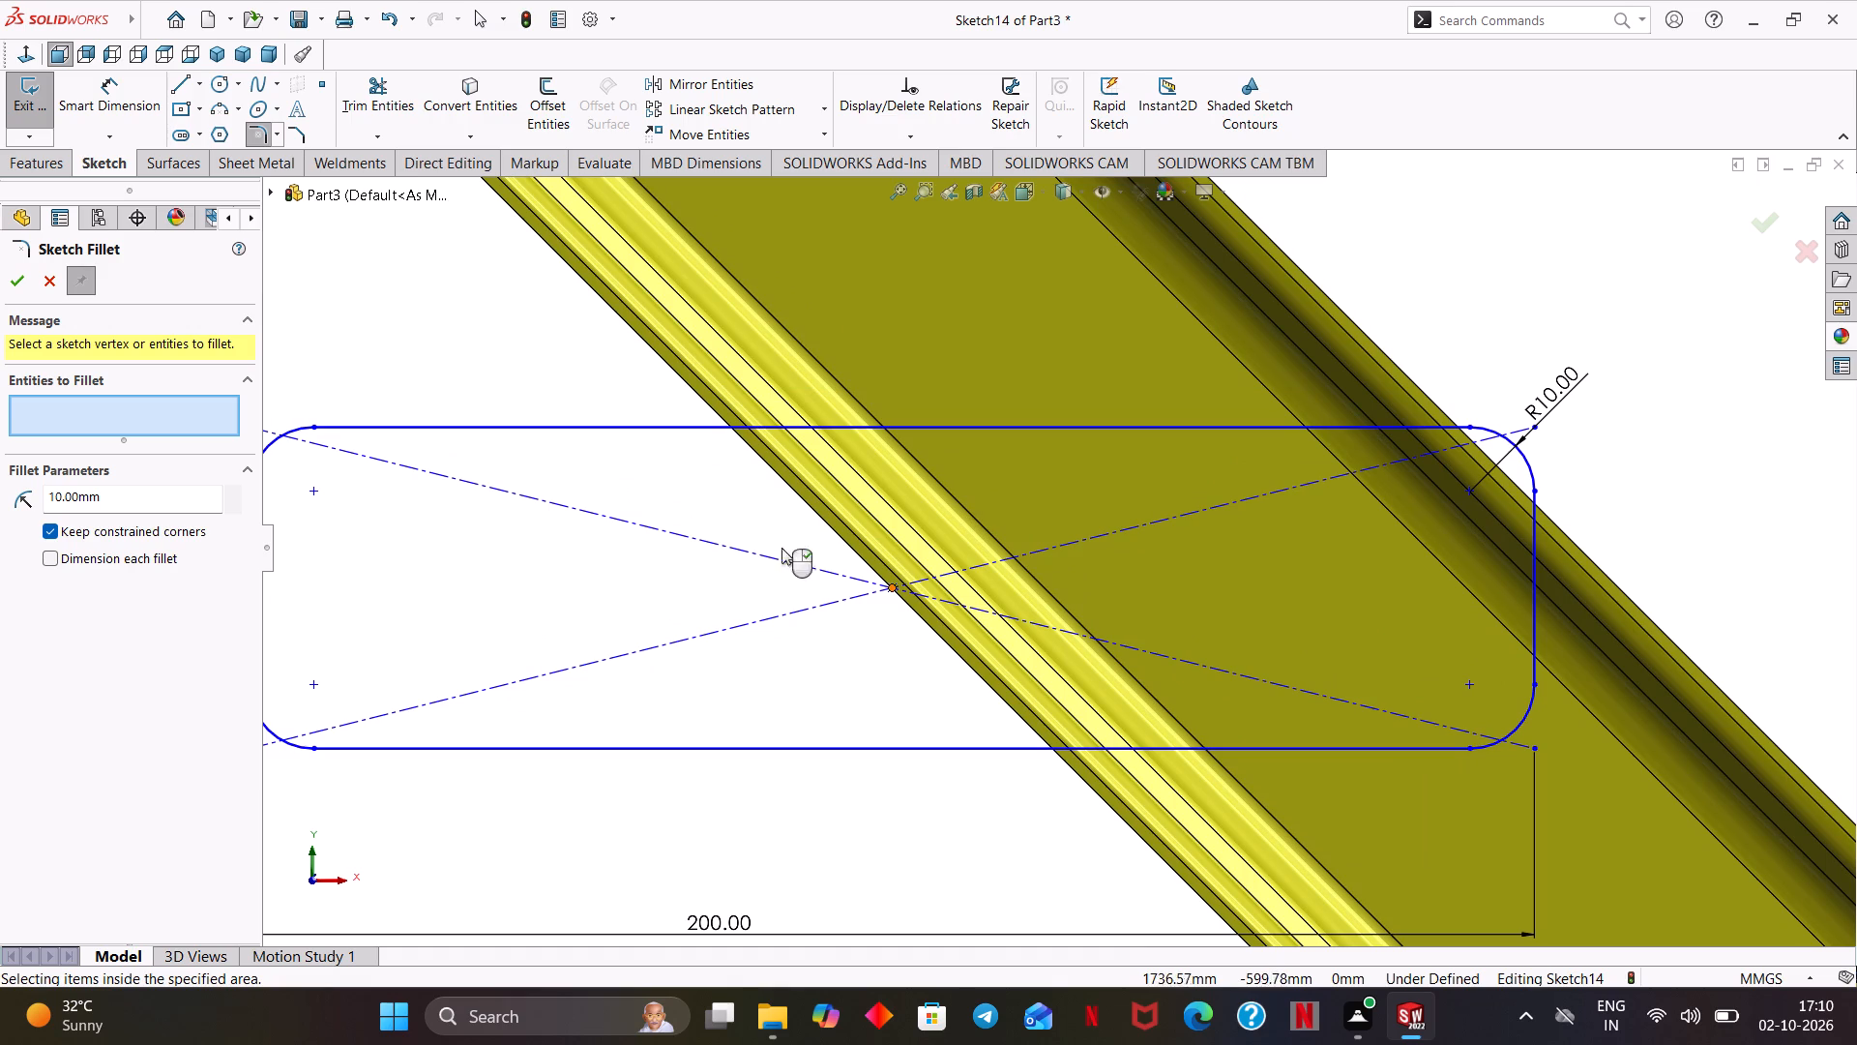
click(15, 290)
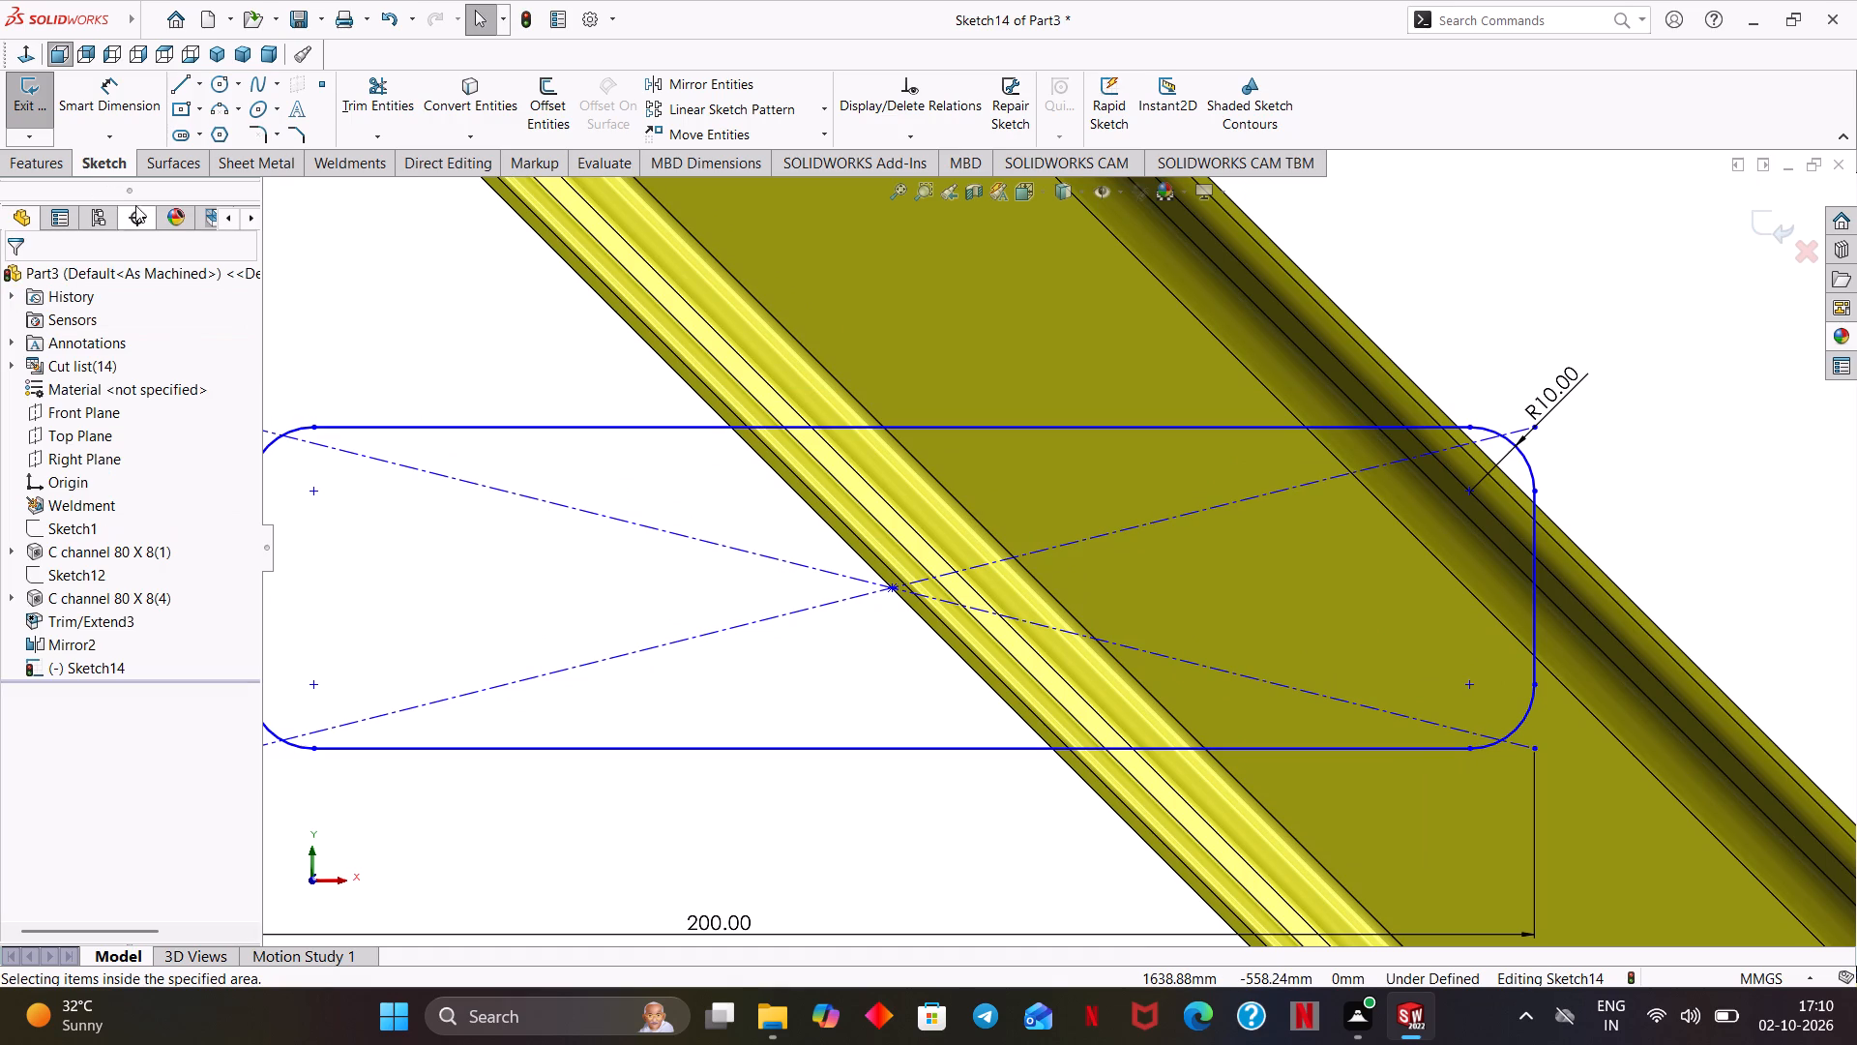
Sketch two circles of about 12 mm and 13 mm radius, about 43 mm apart, inside the rectangle, level with its centre, over the sloped leg.
click(221, 86)
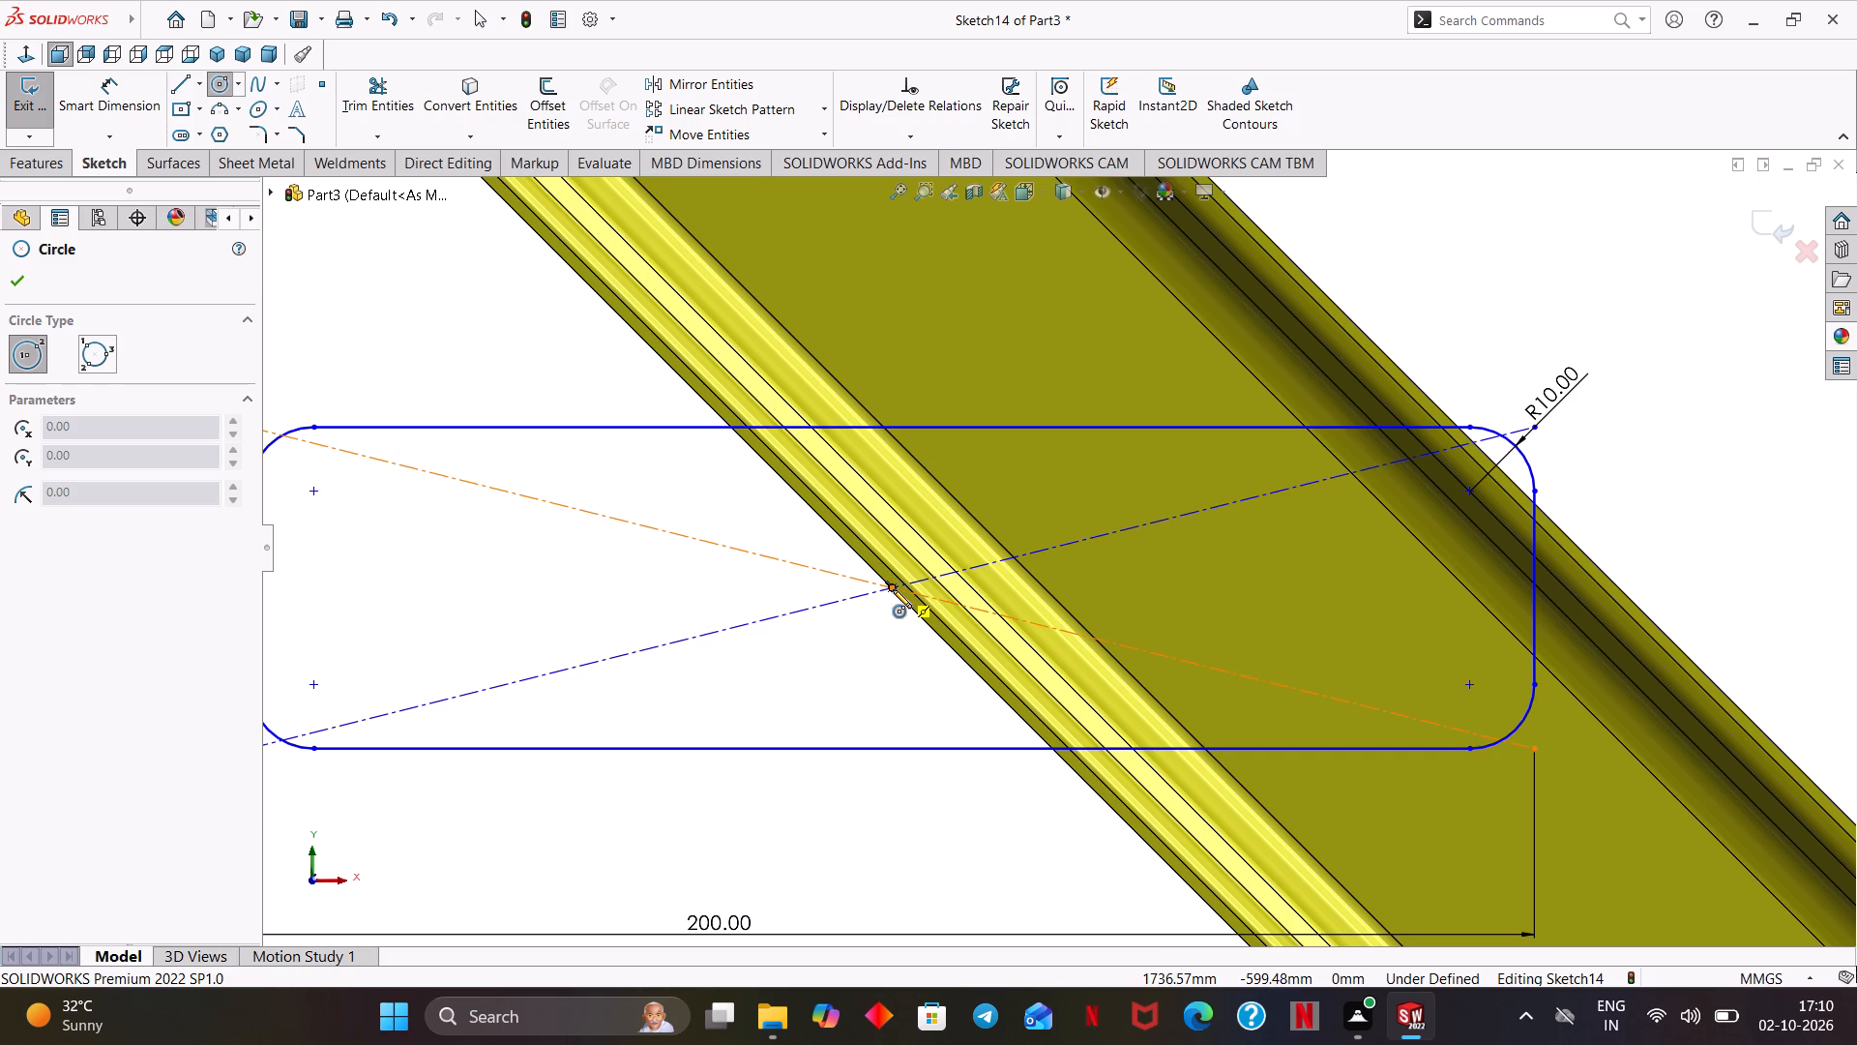
click(1105, 589)
click(1161, 642)
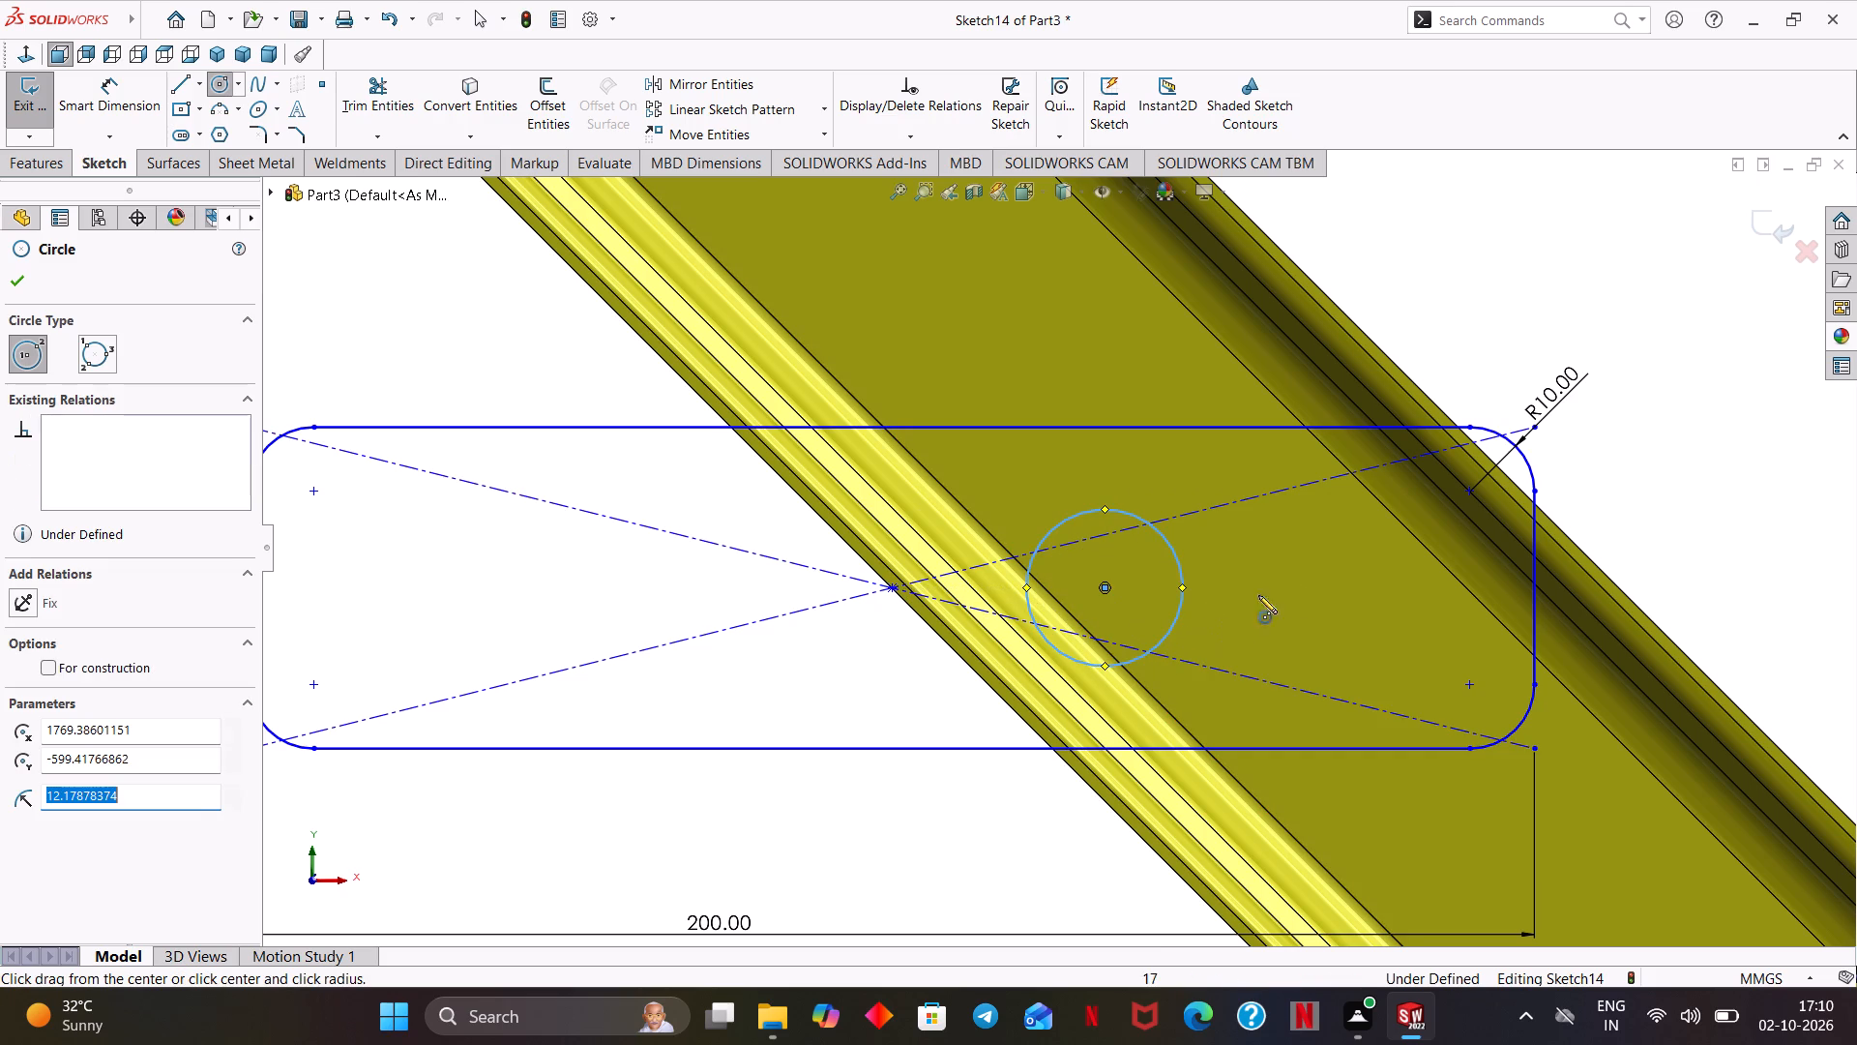
click(1379, 586)
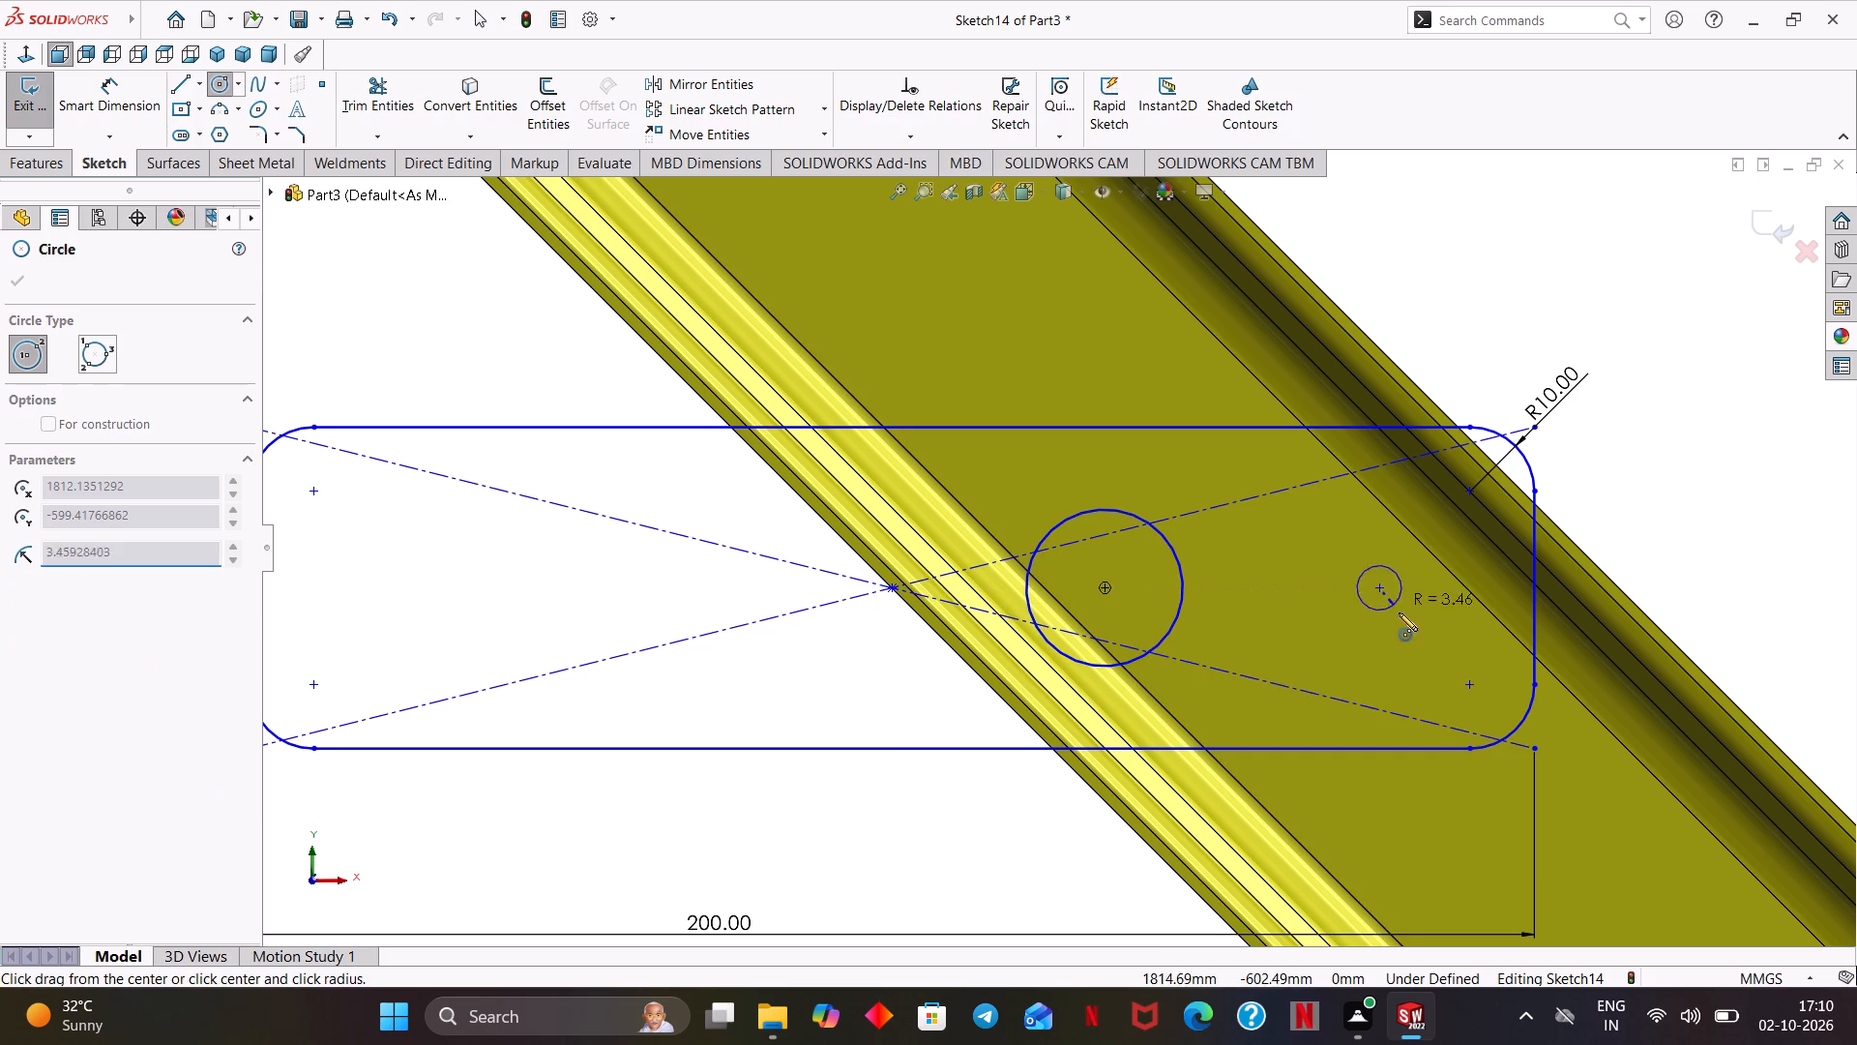
click(1441, 643)
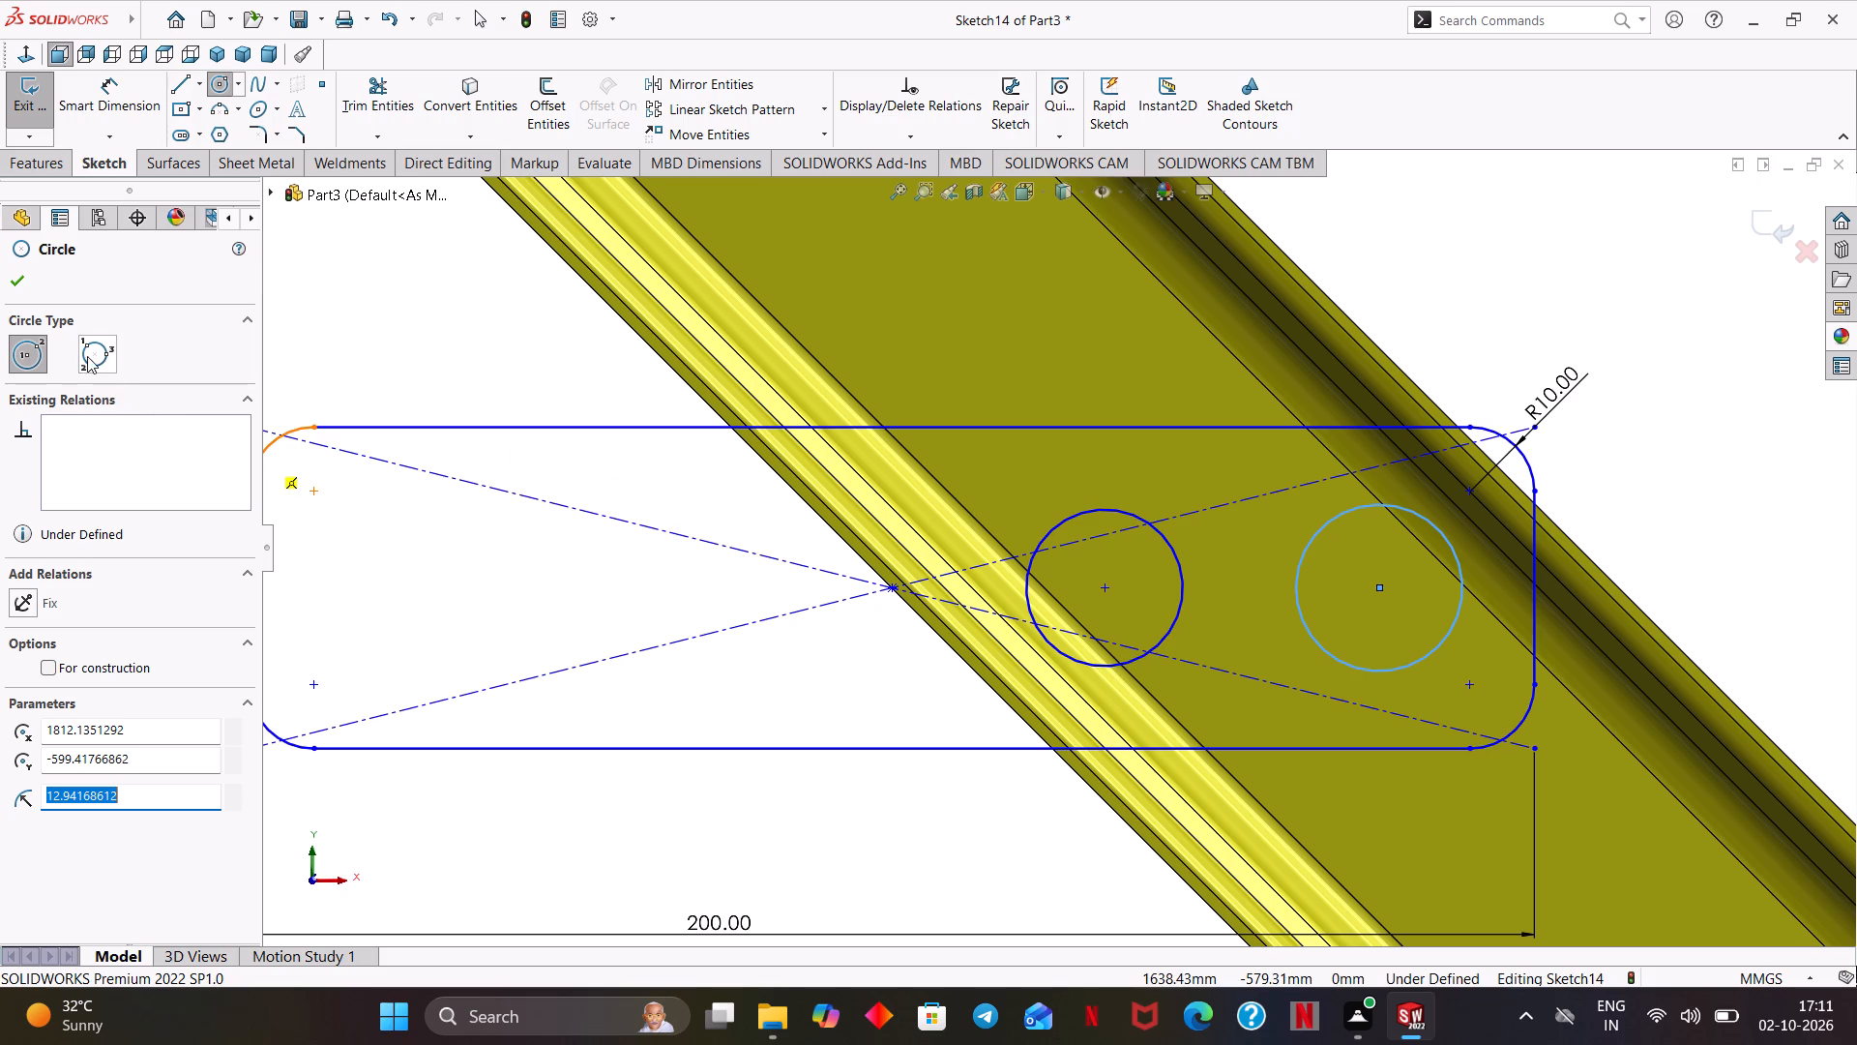
click(21, 290)
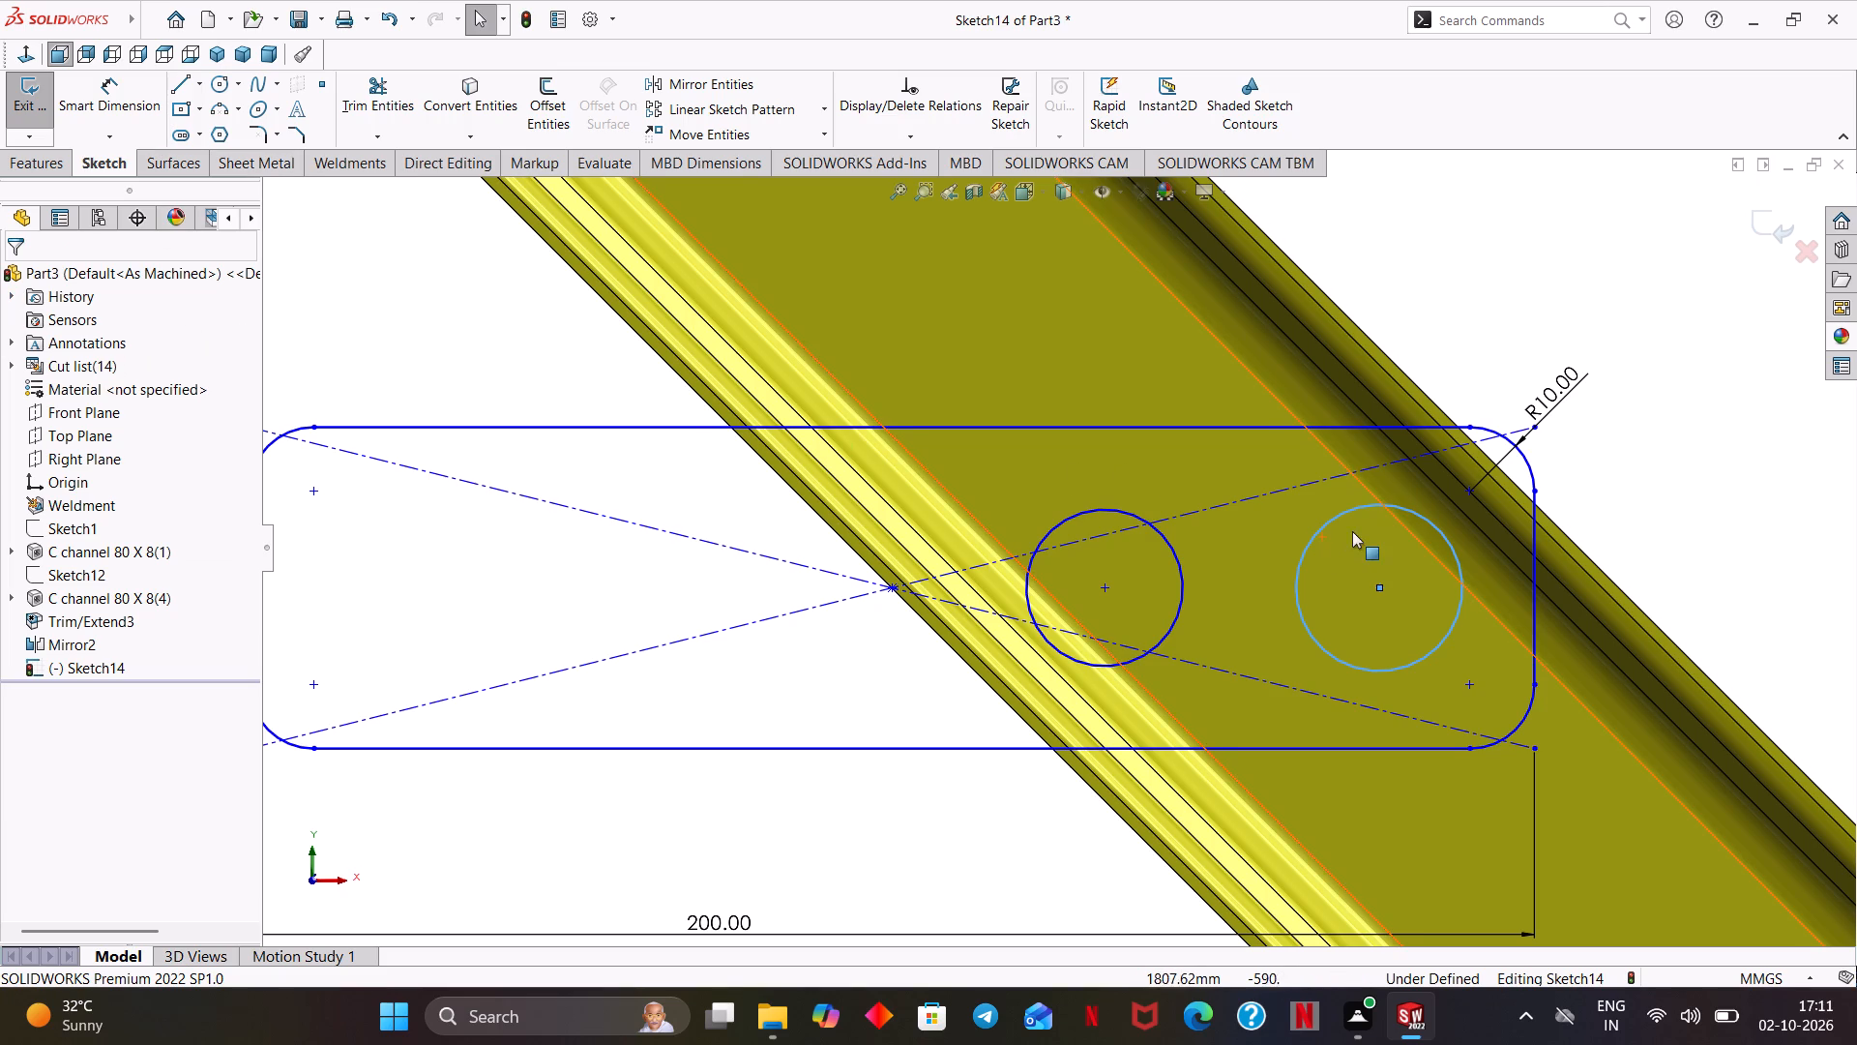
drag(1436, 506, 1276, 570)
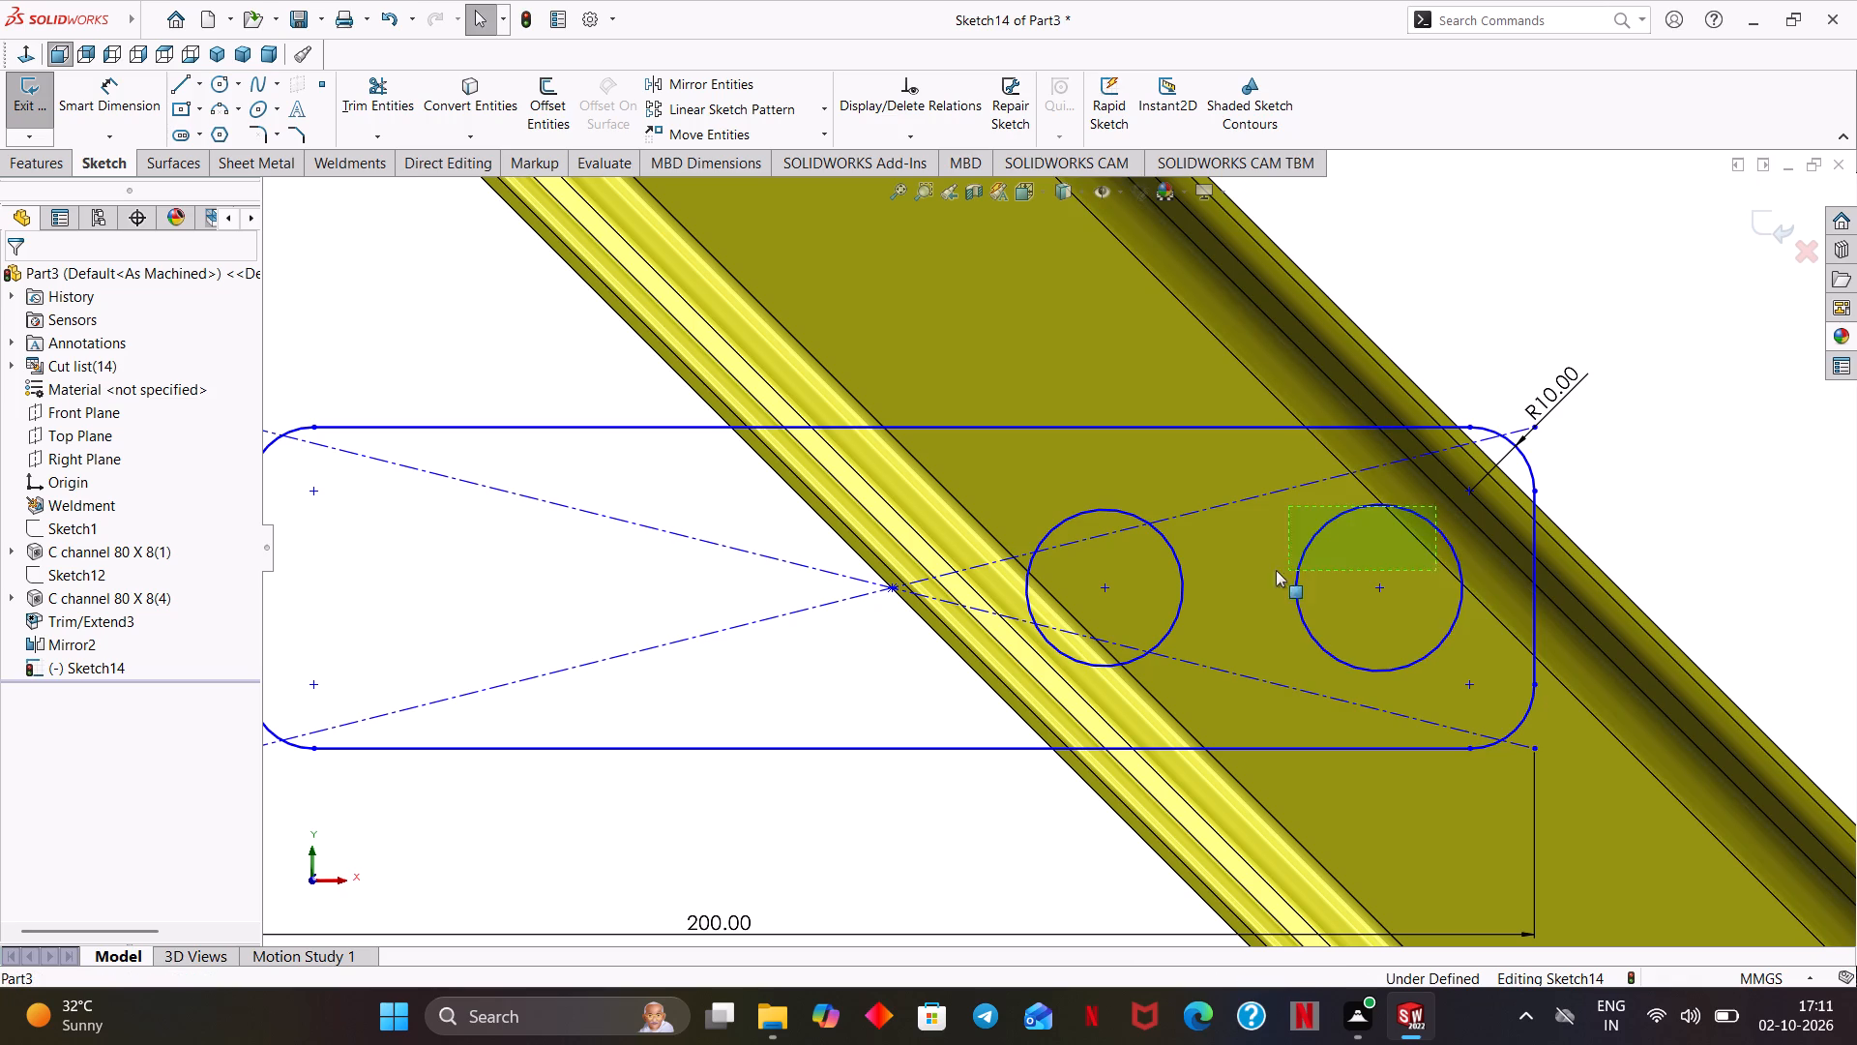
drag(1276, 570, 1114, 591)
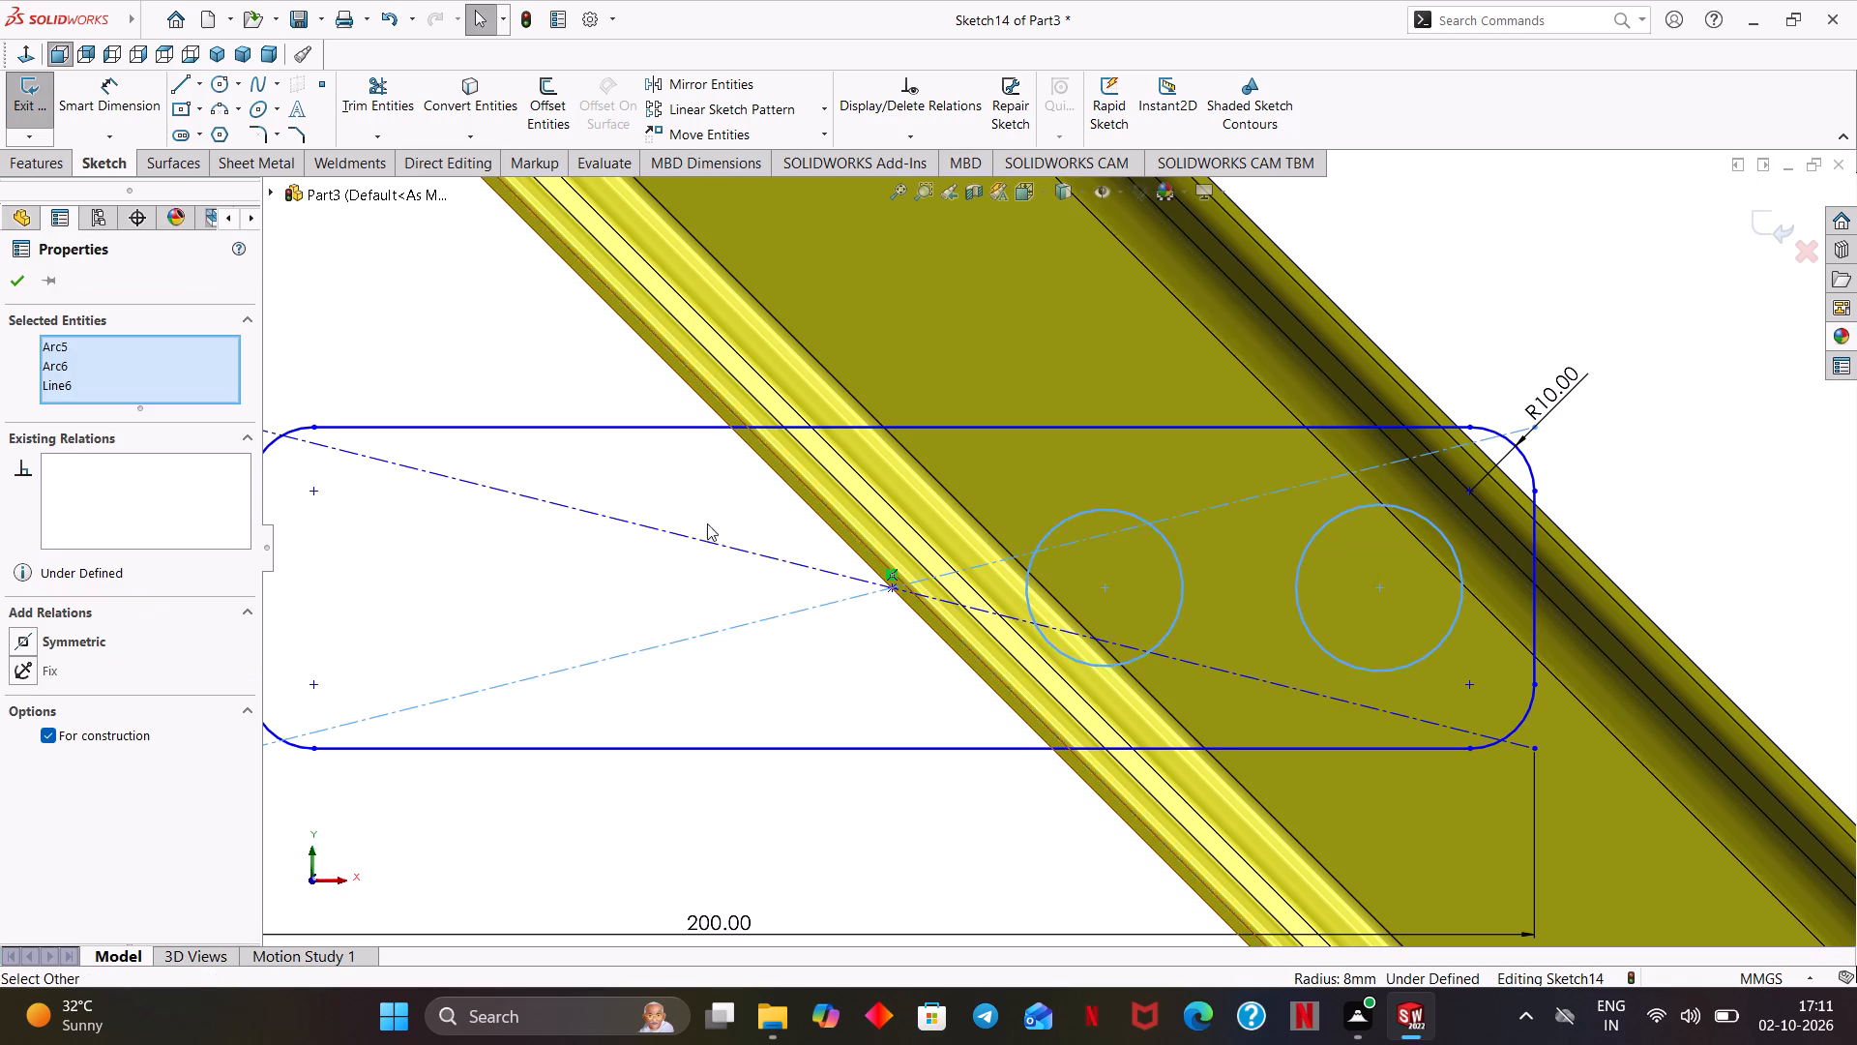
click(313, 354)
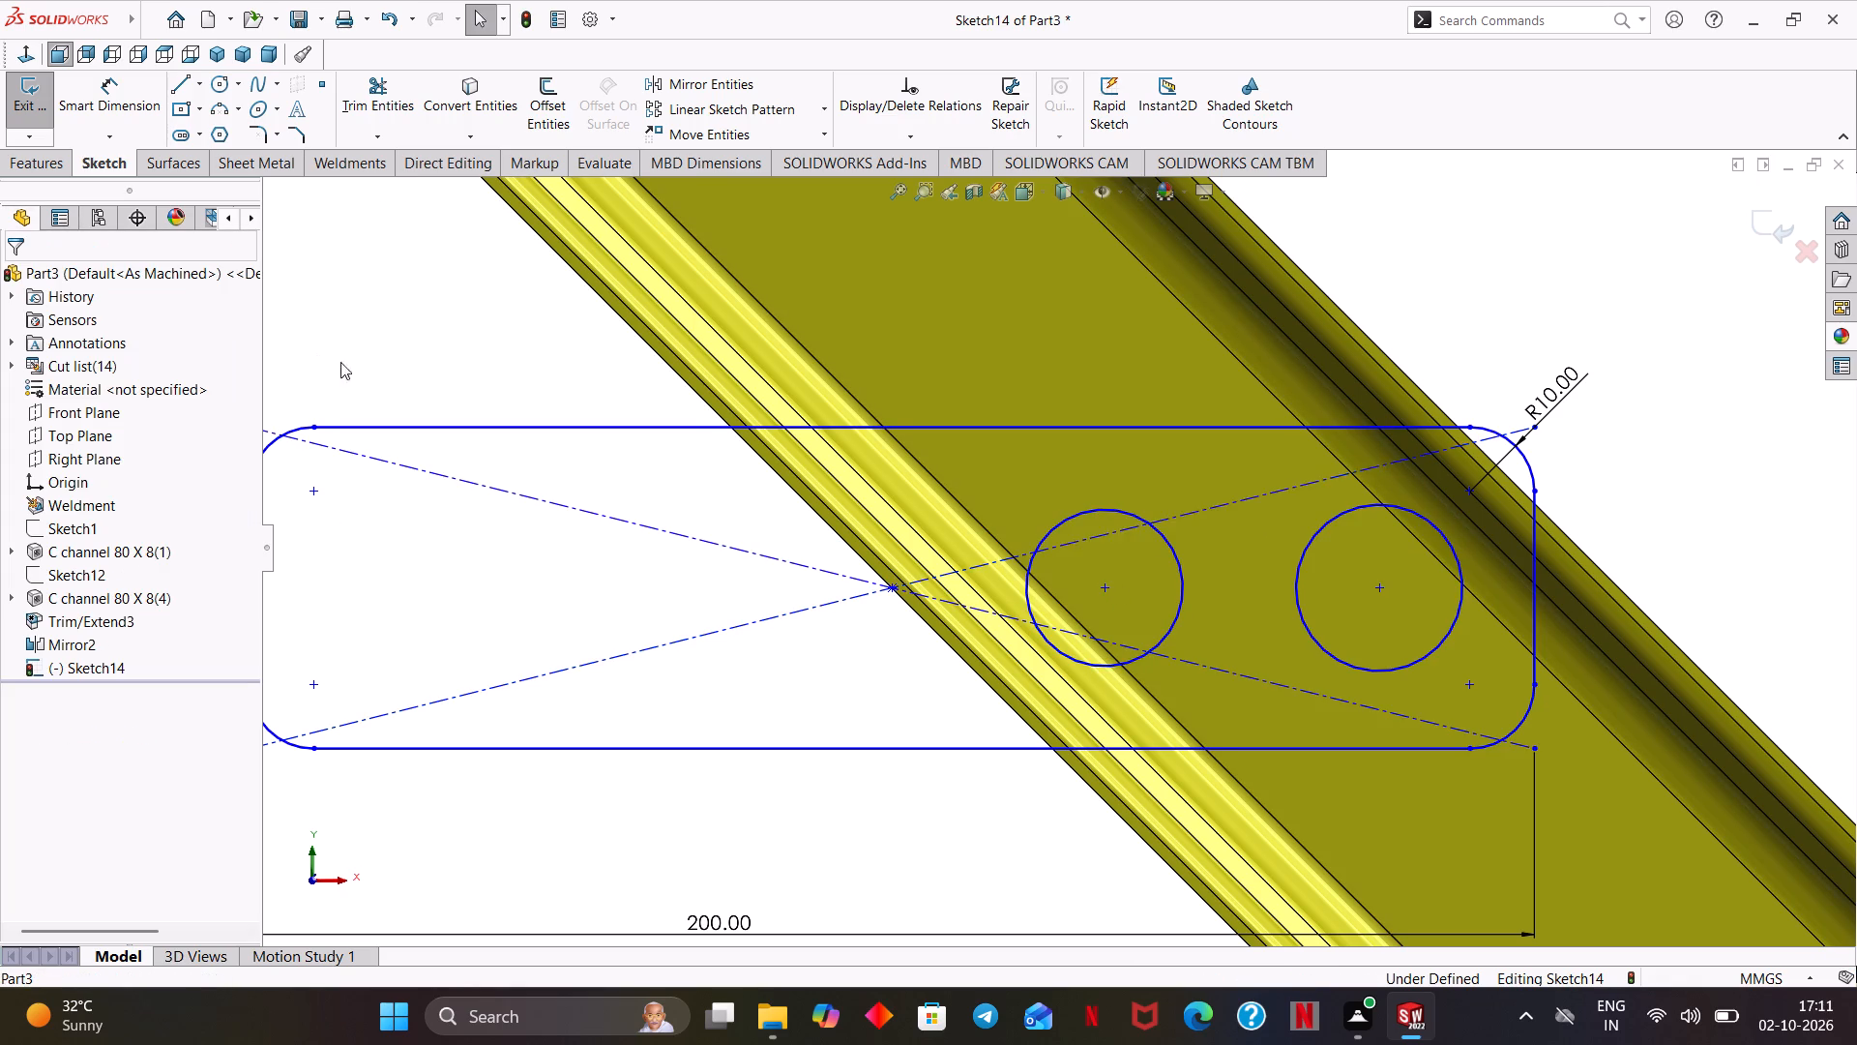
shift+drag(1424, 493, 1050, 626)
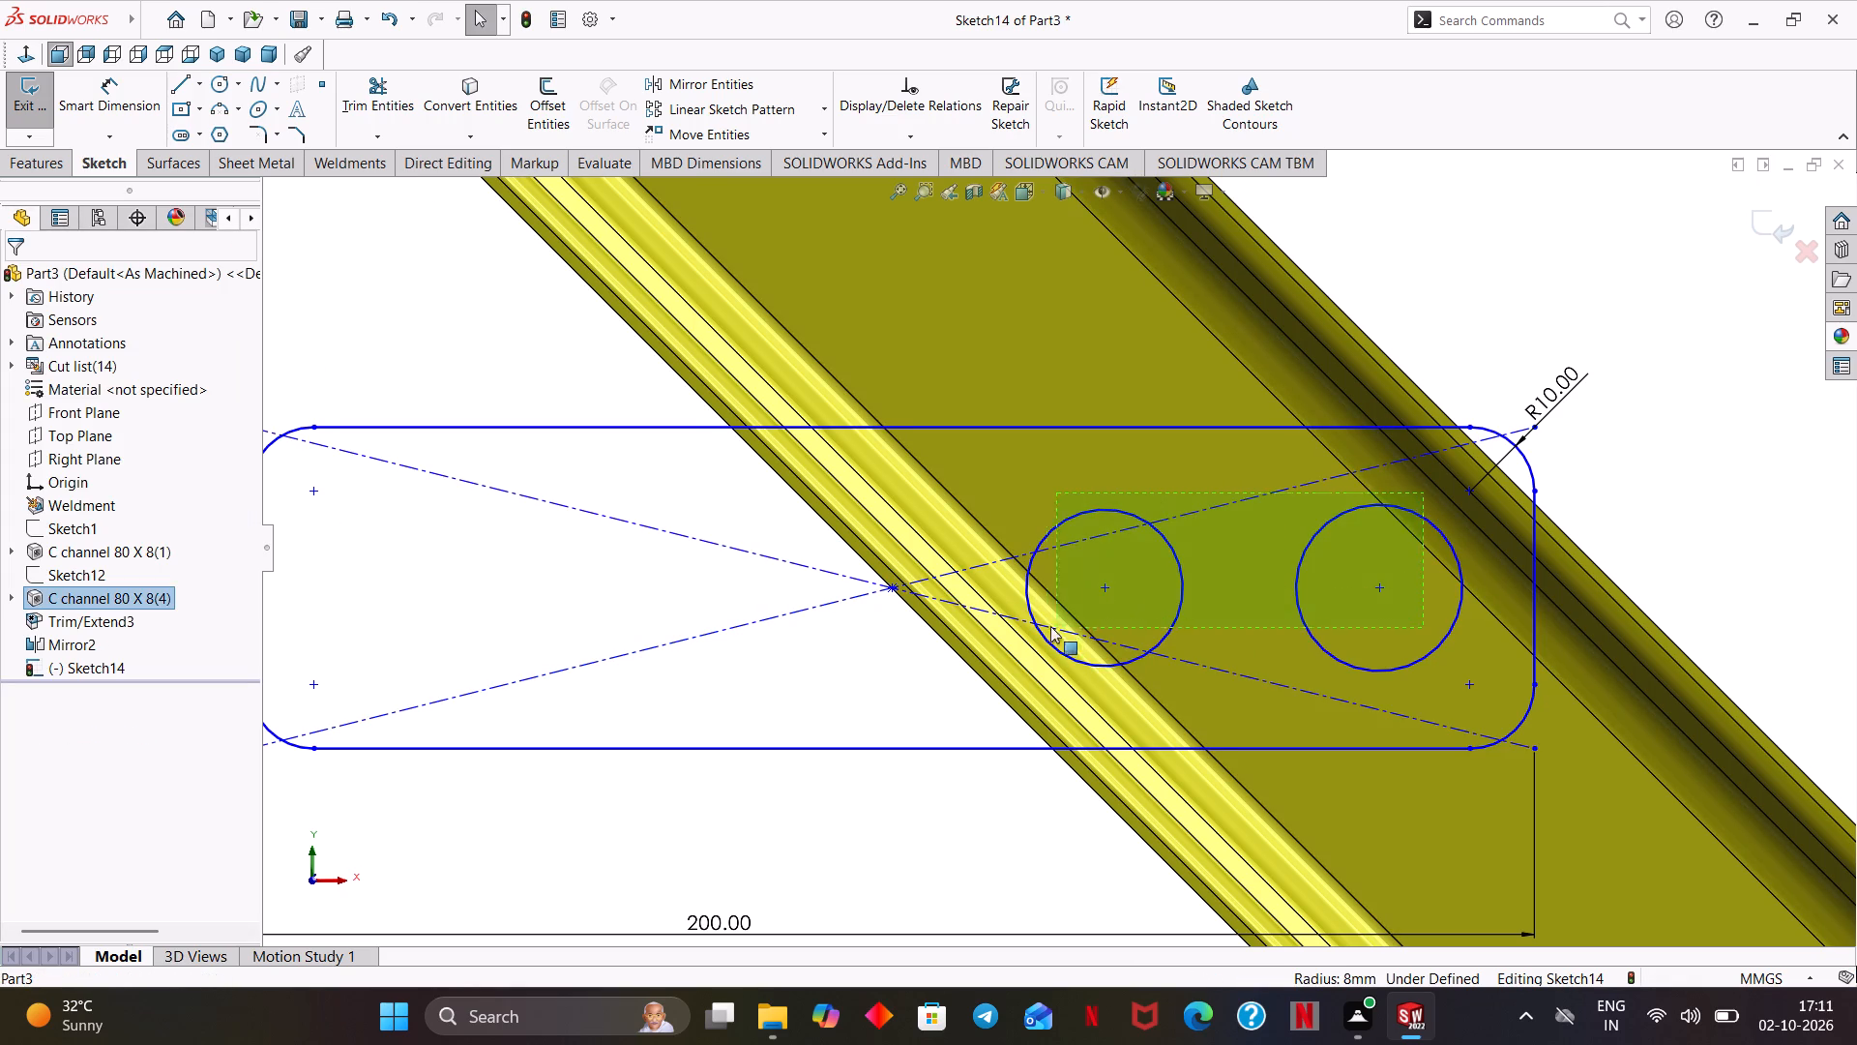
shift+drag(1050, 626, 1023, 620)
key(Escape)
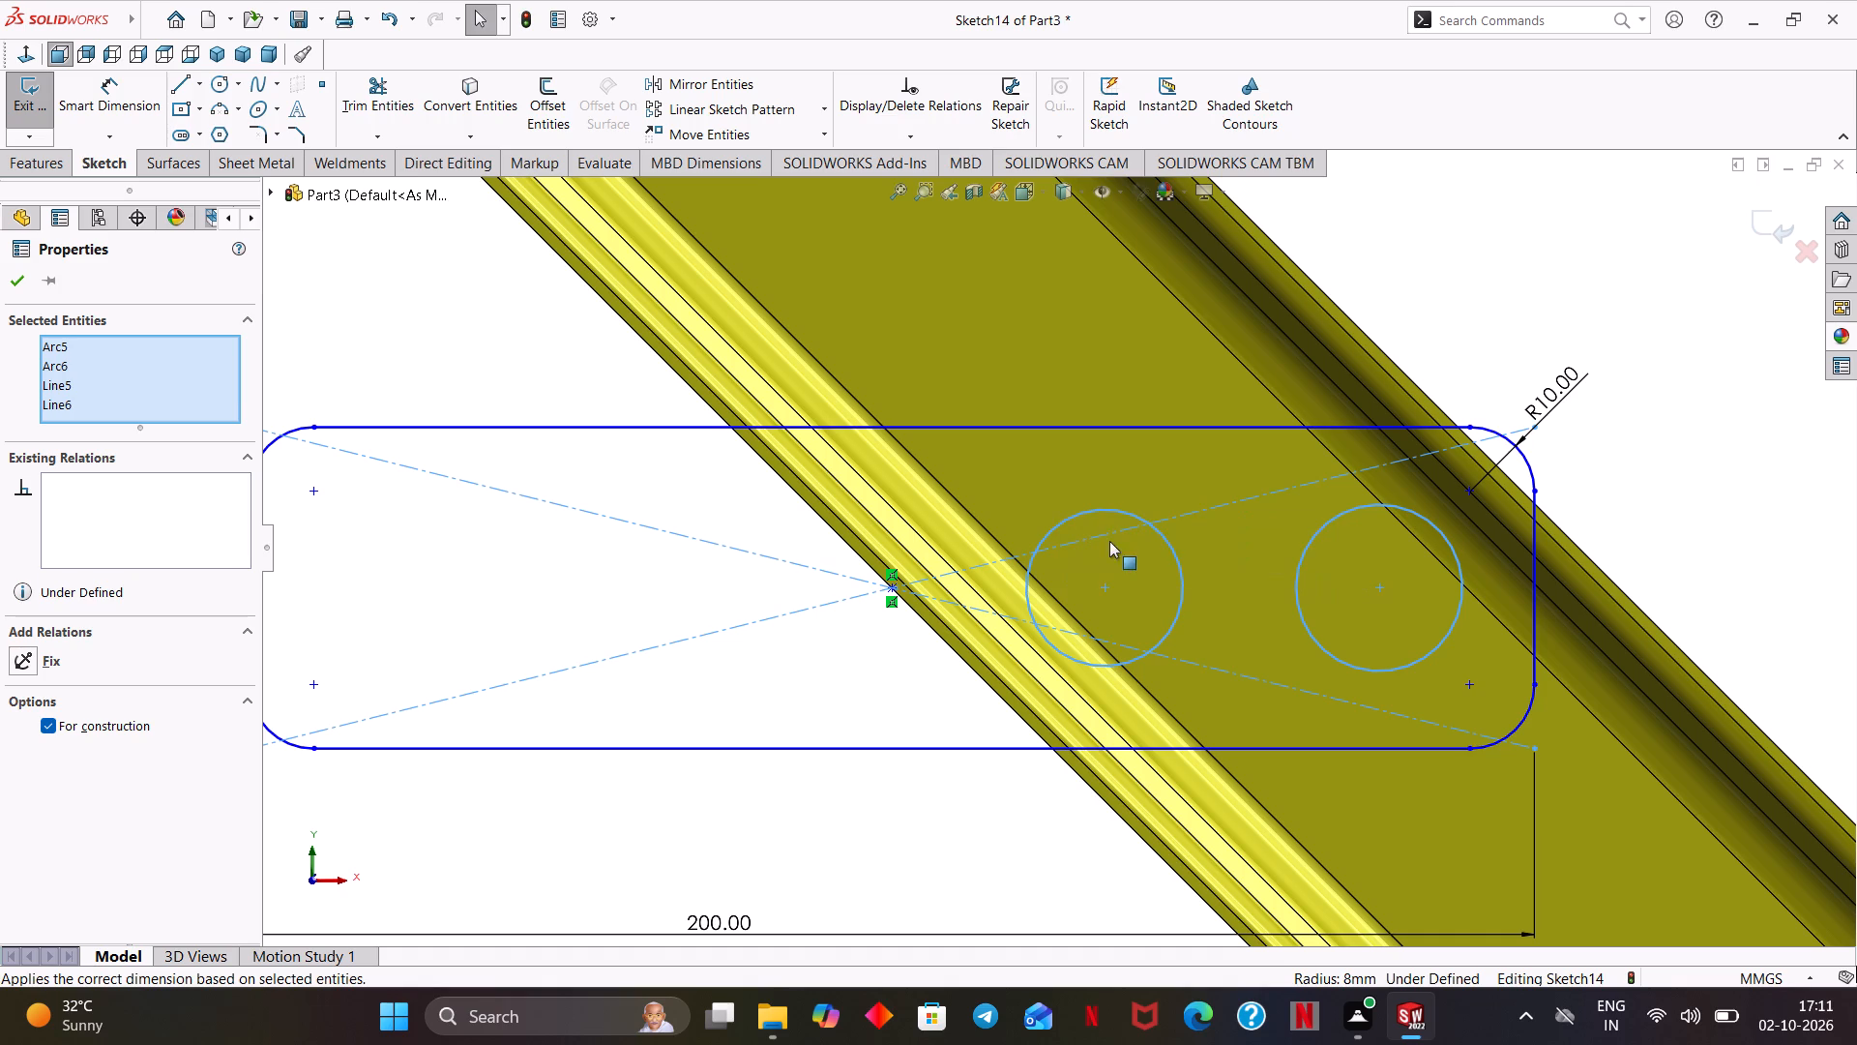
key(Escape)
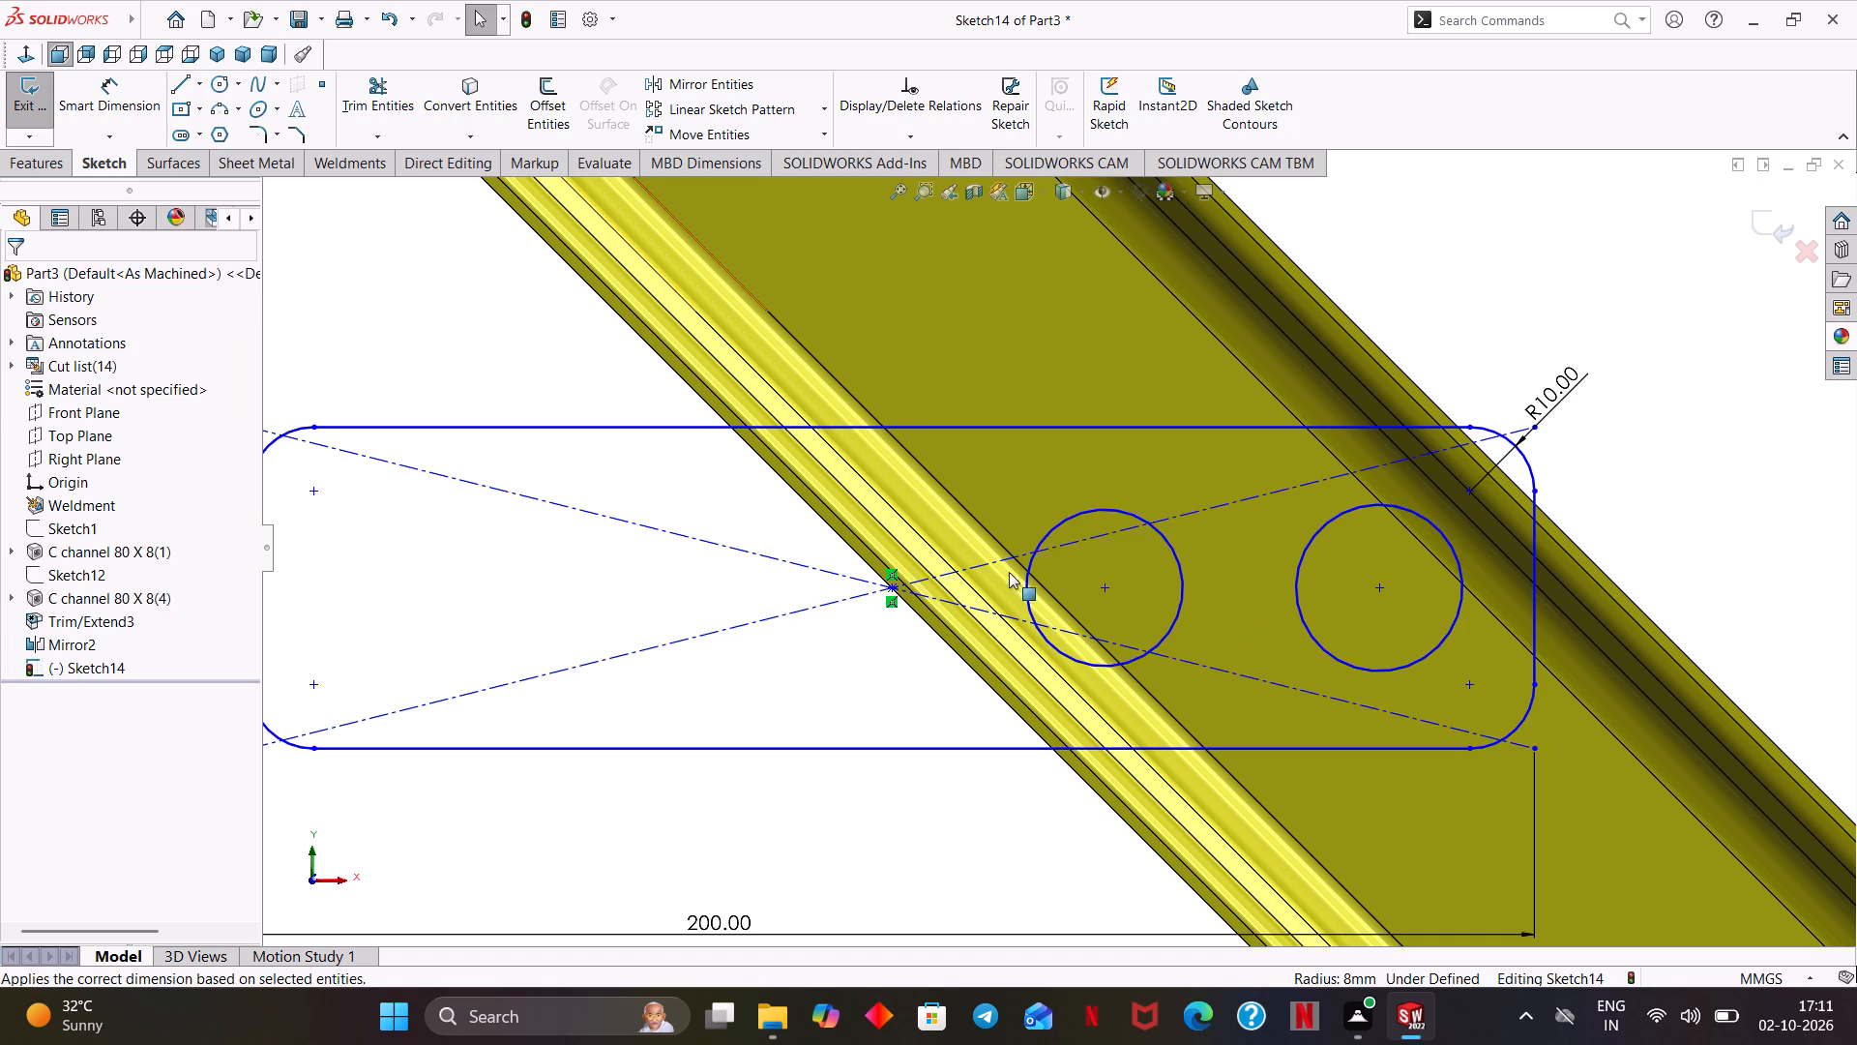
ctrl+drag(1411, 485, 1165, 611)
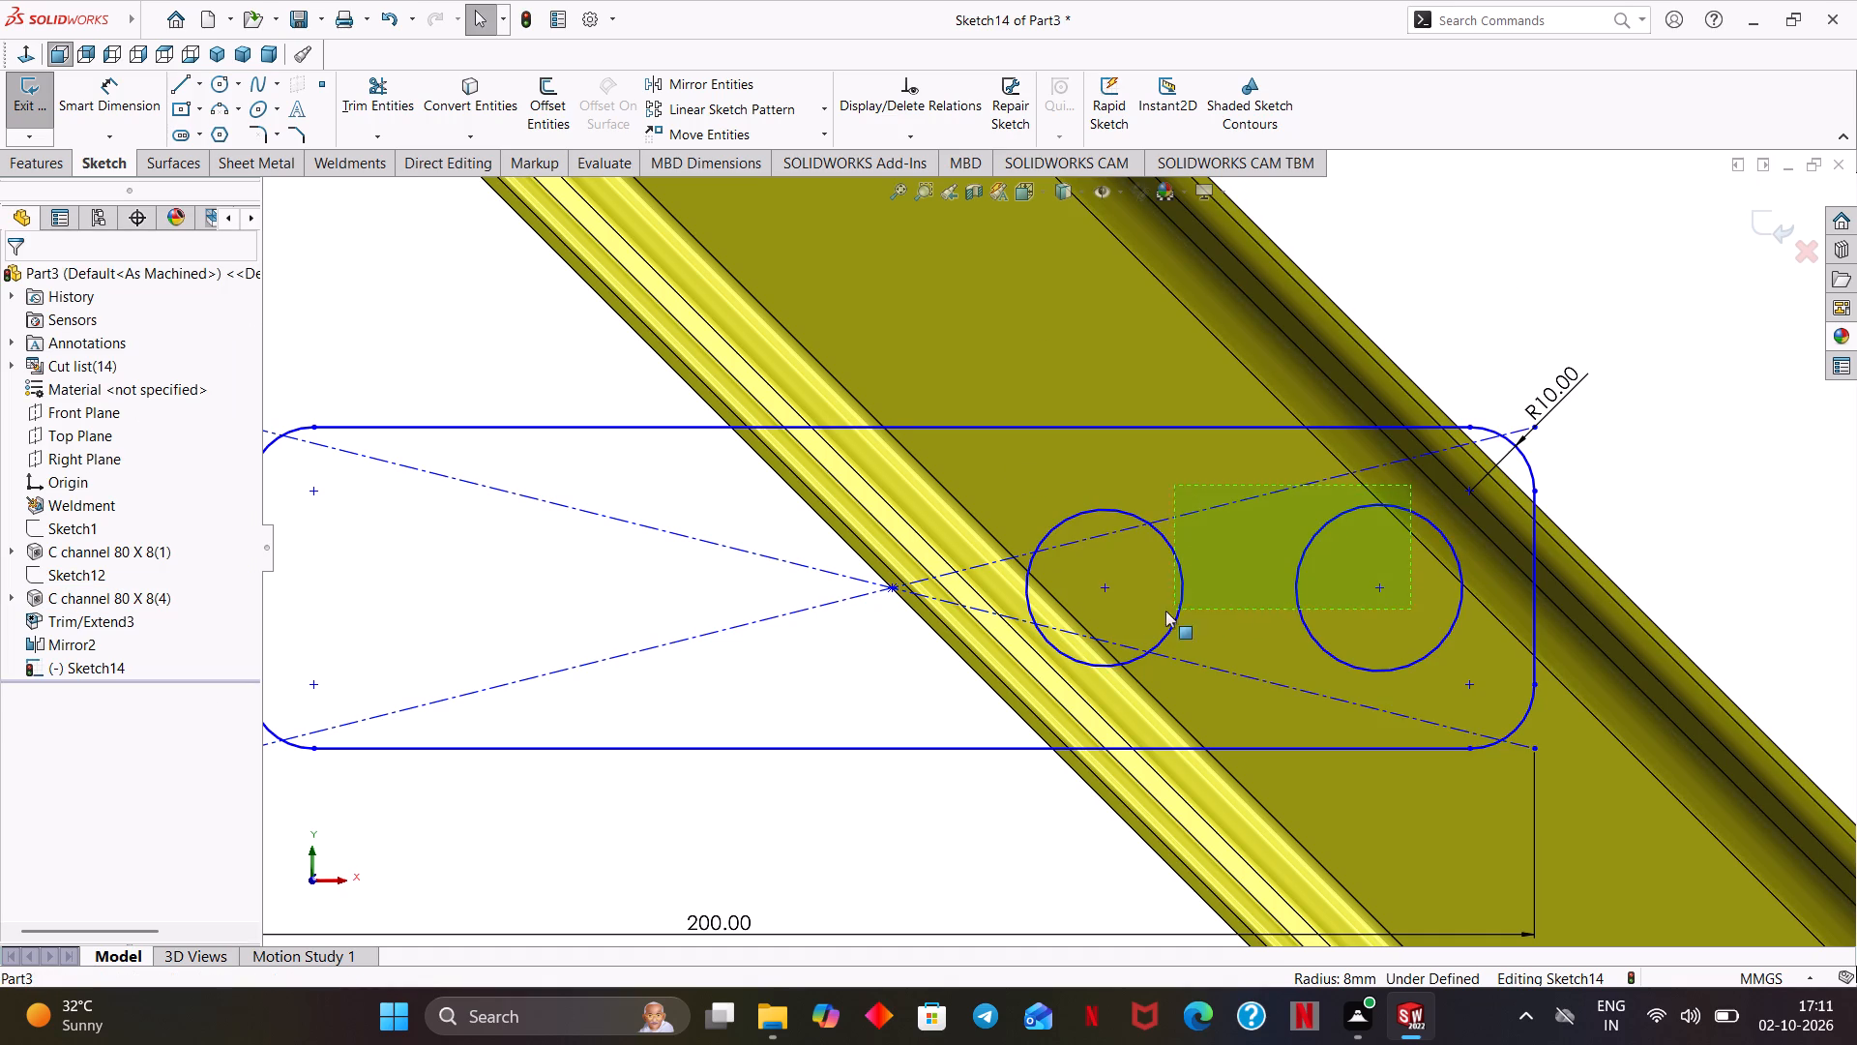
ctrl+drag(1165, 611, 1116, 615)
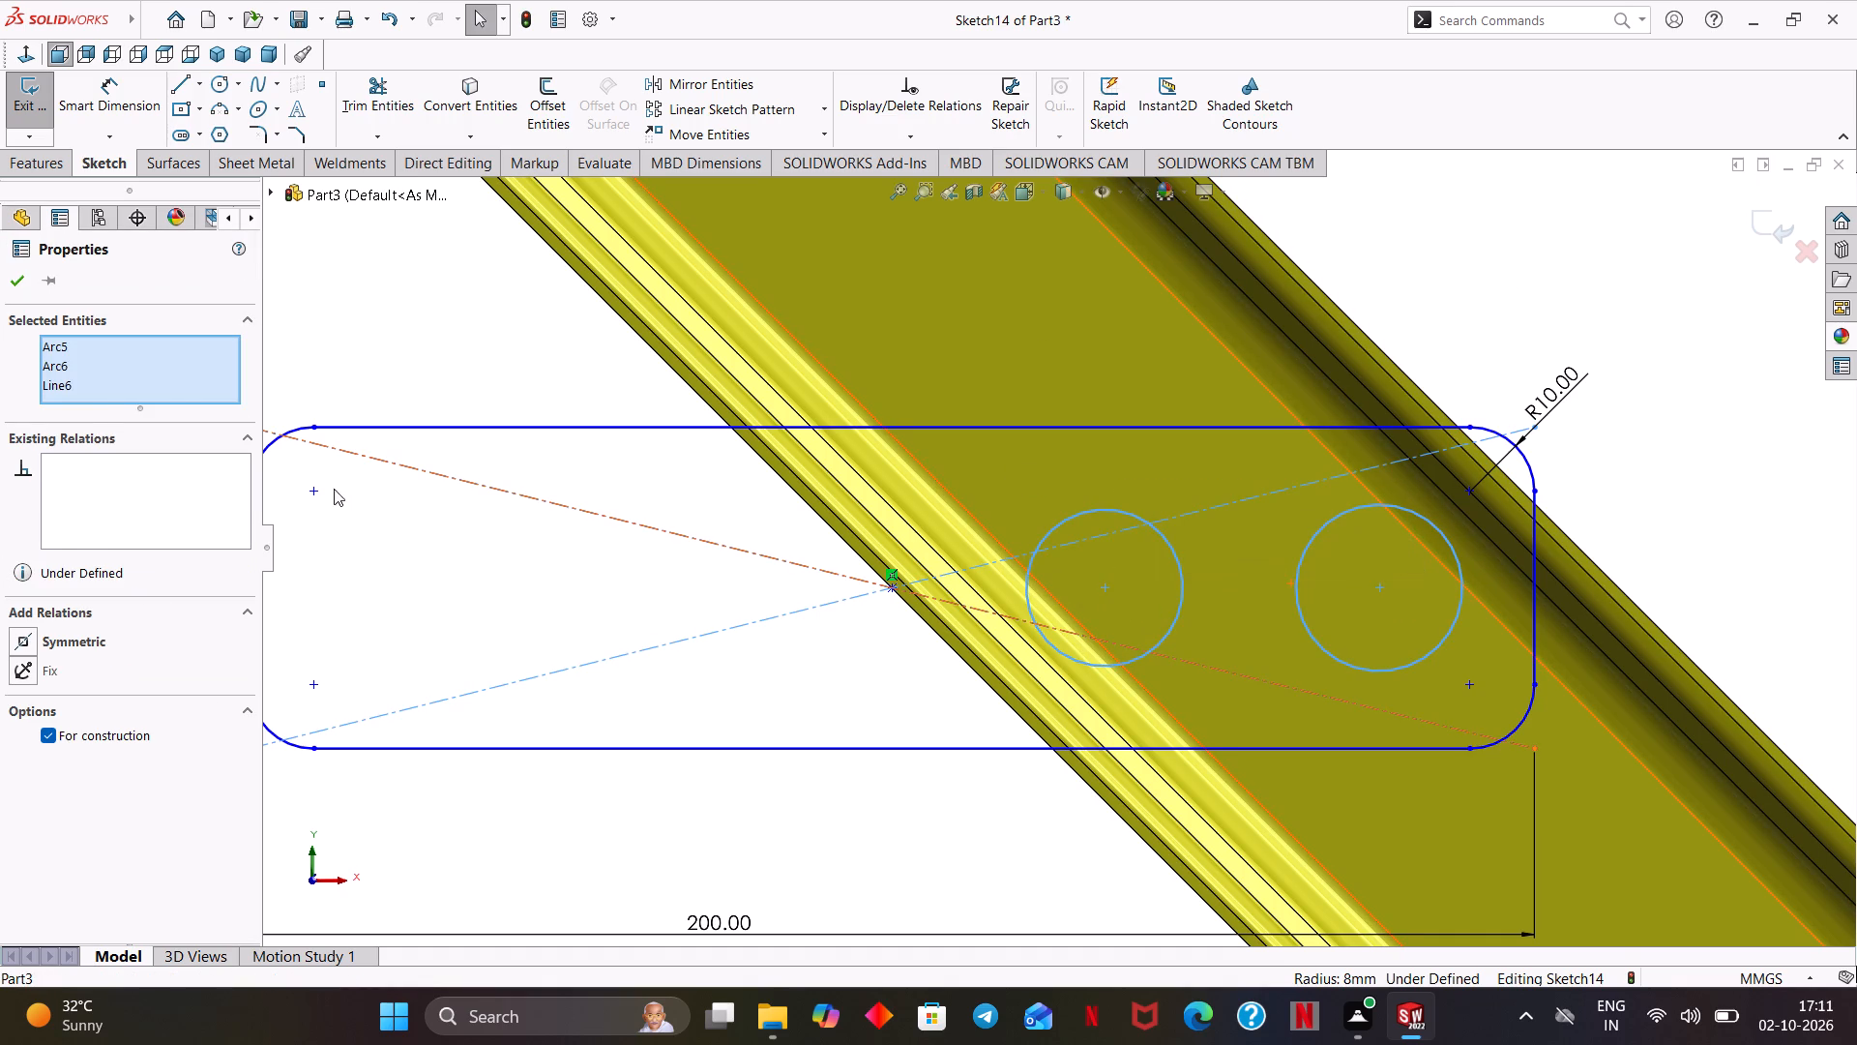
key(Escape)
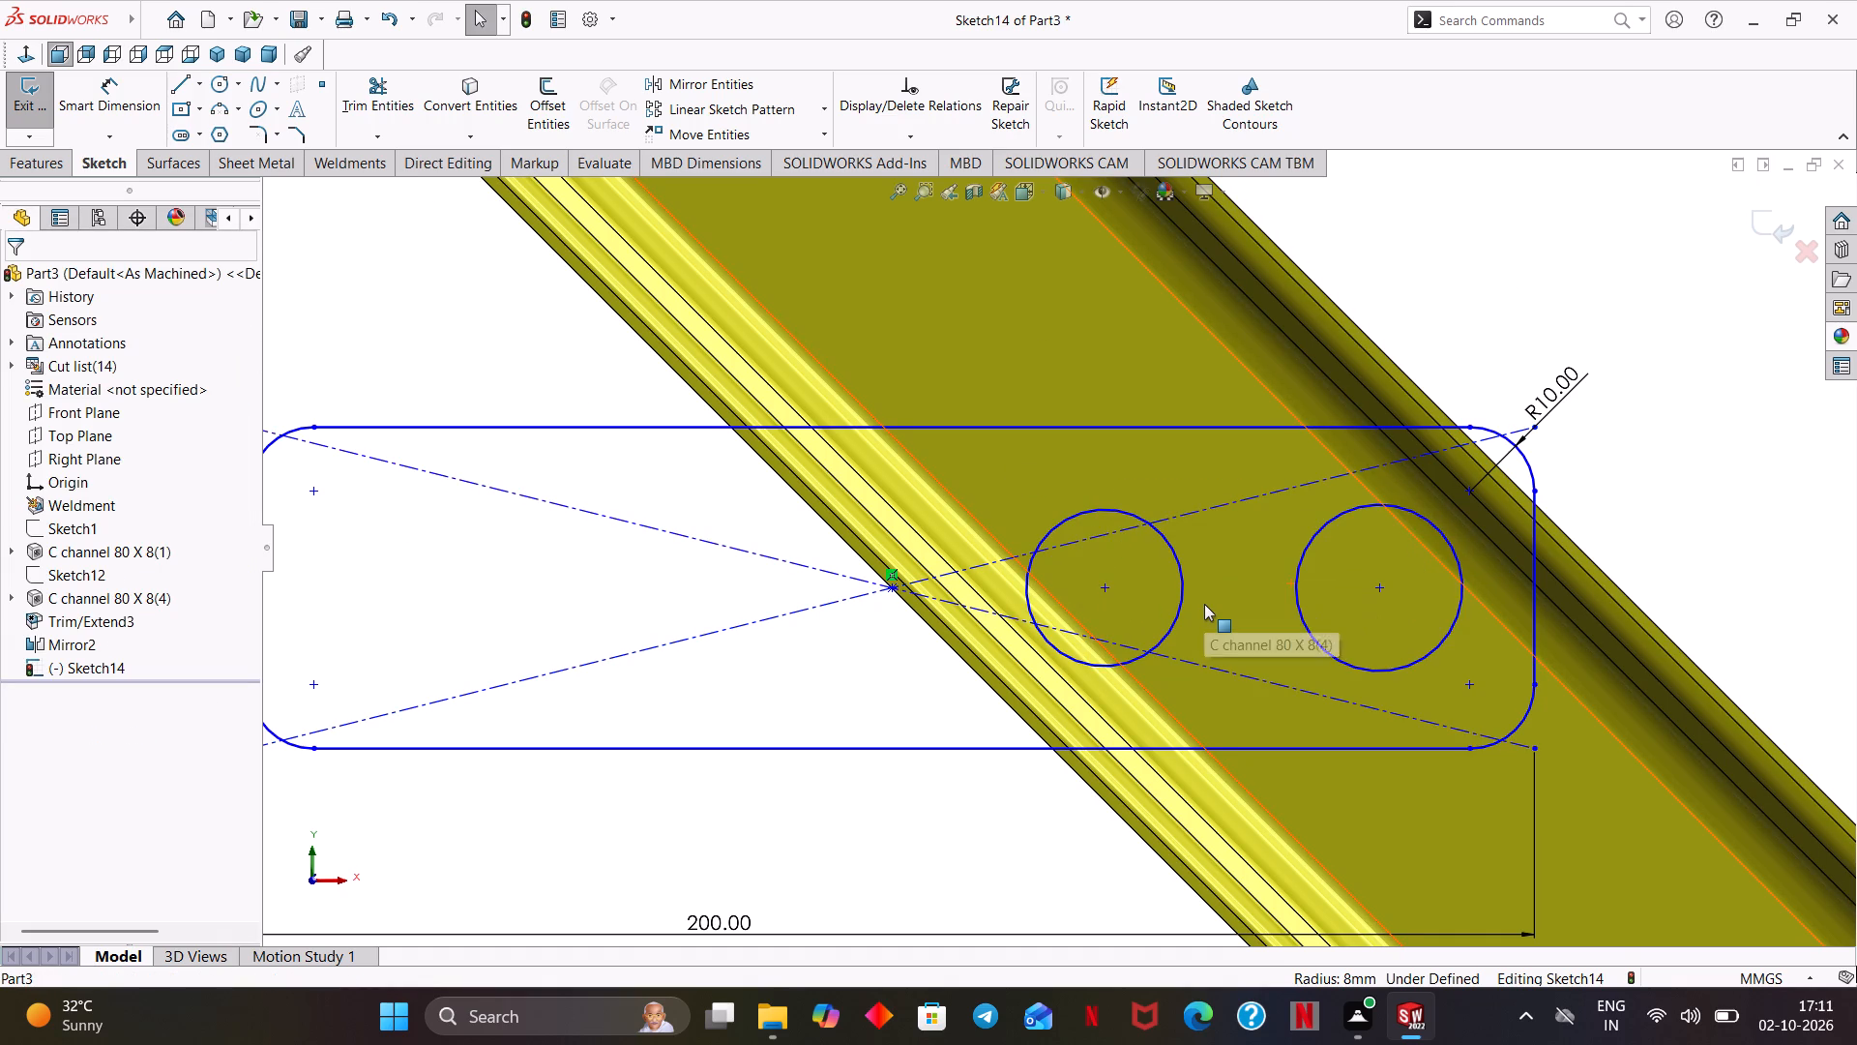
Add an Equal relation between the two circles.
shift+click(1185, 598)
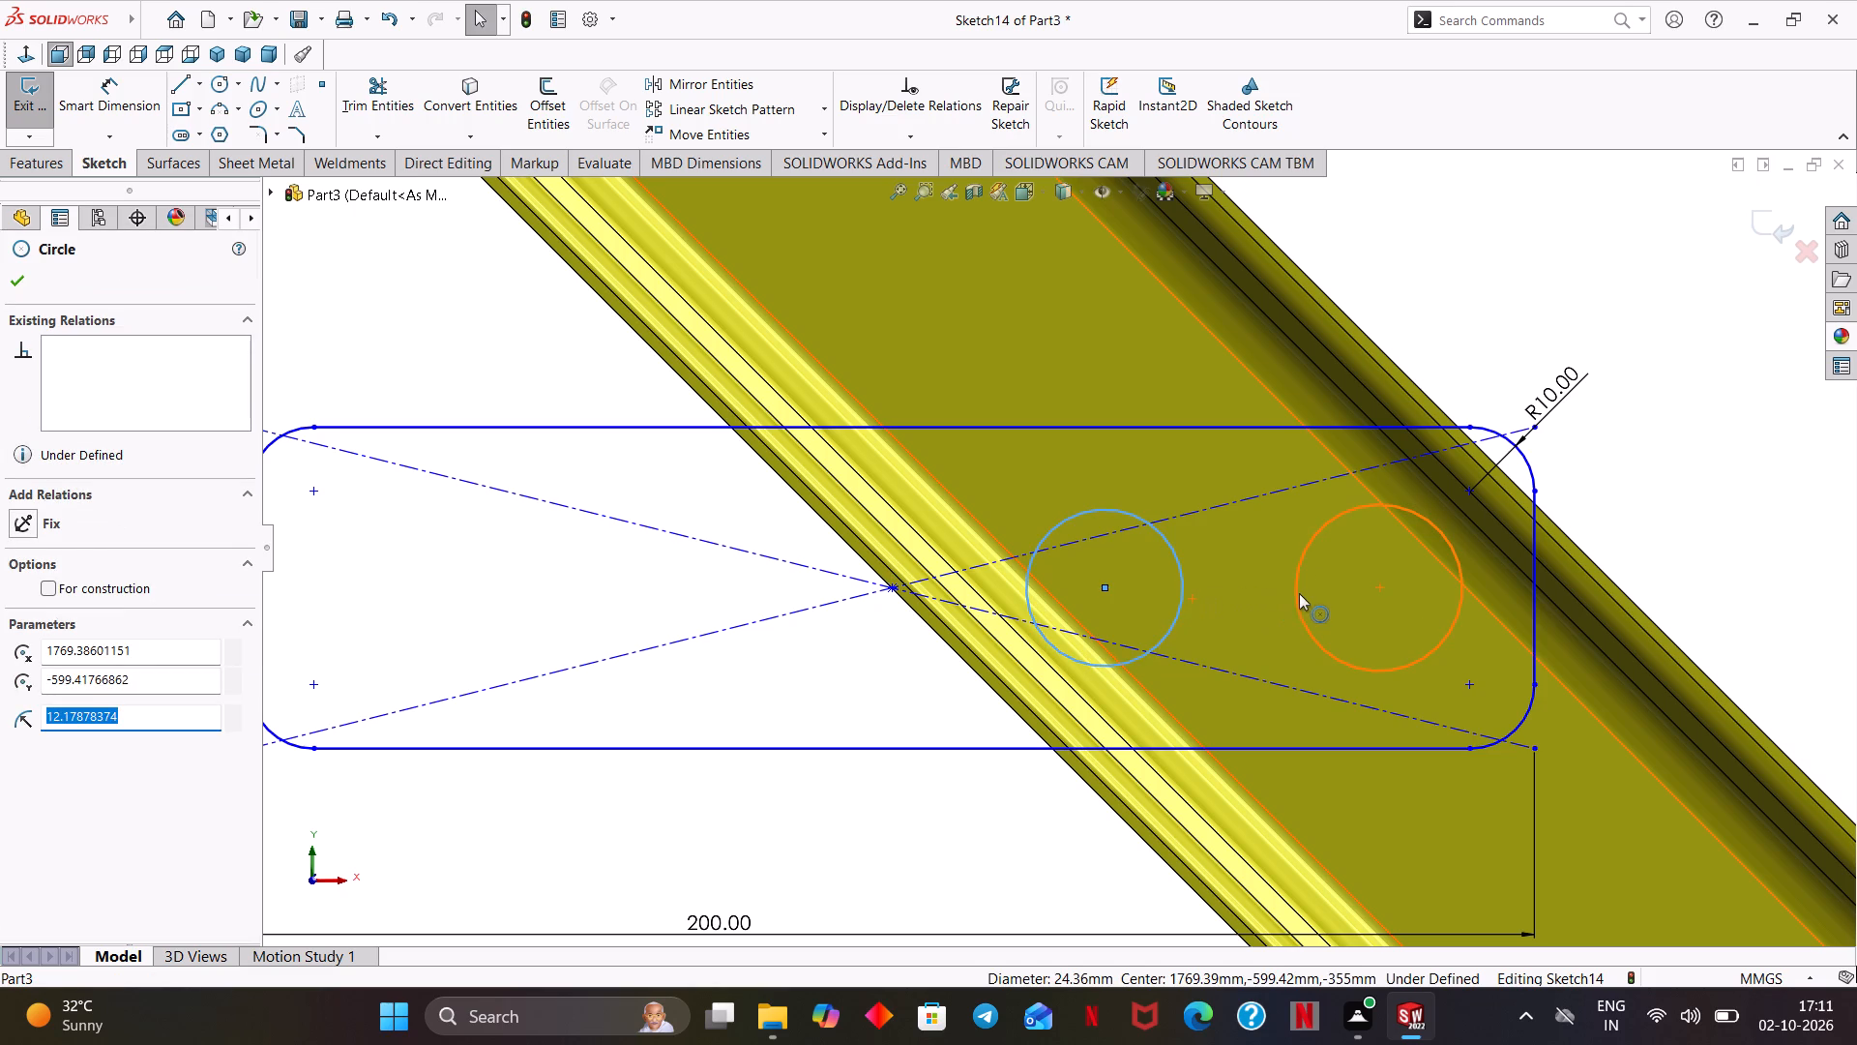
shift+click(1296, 595)
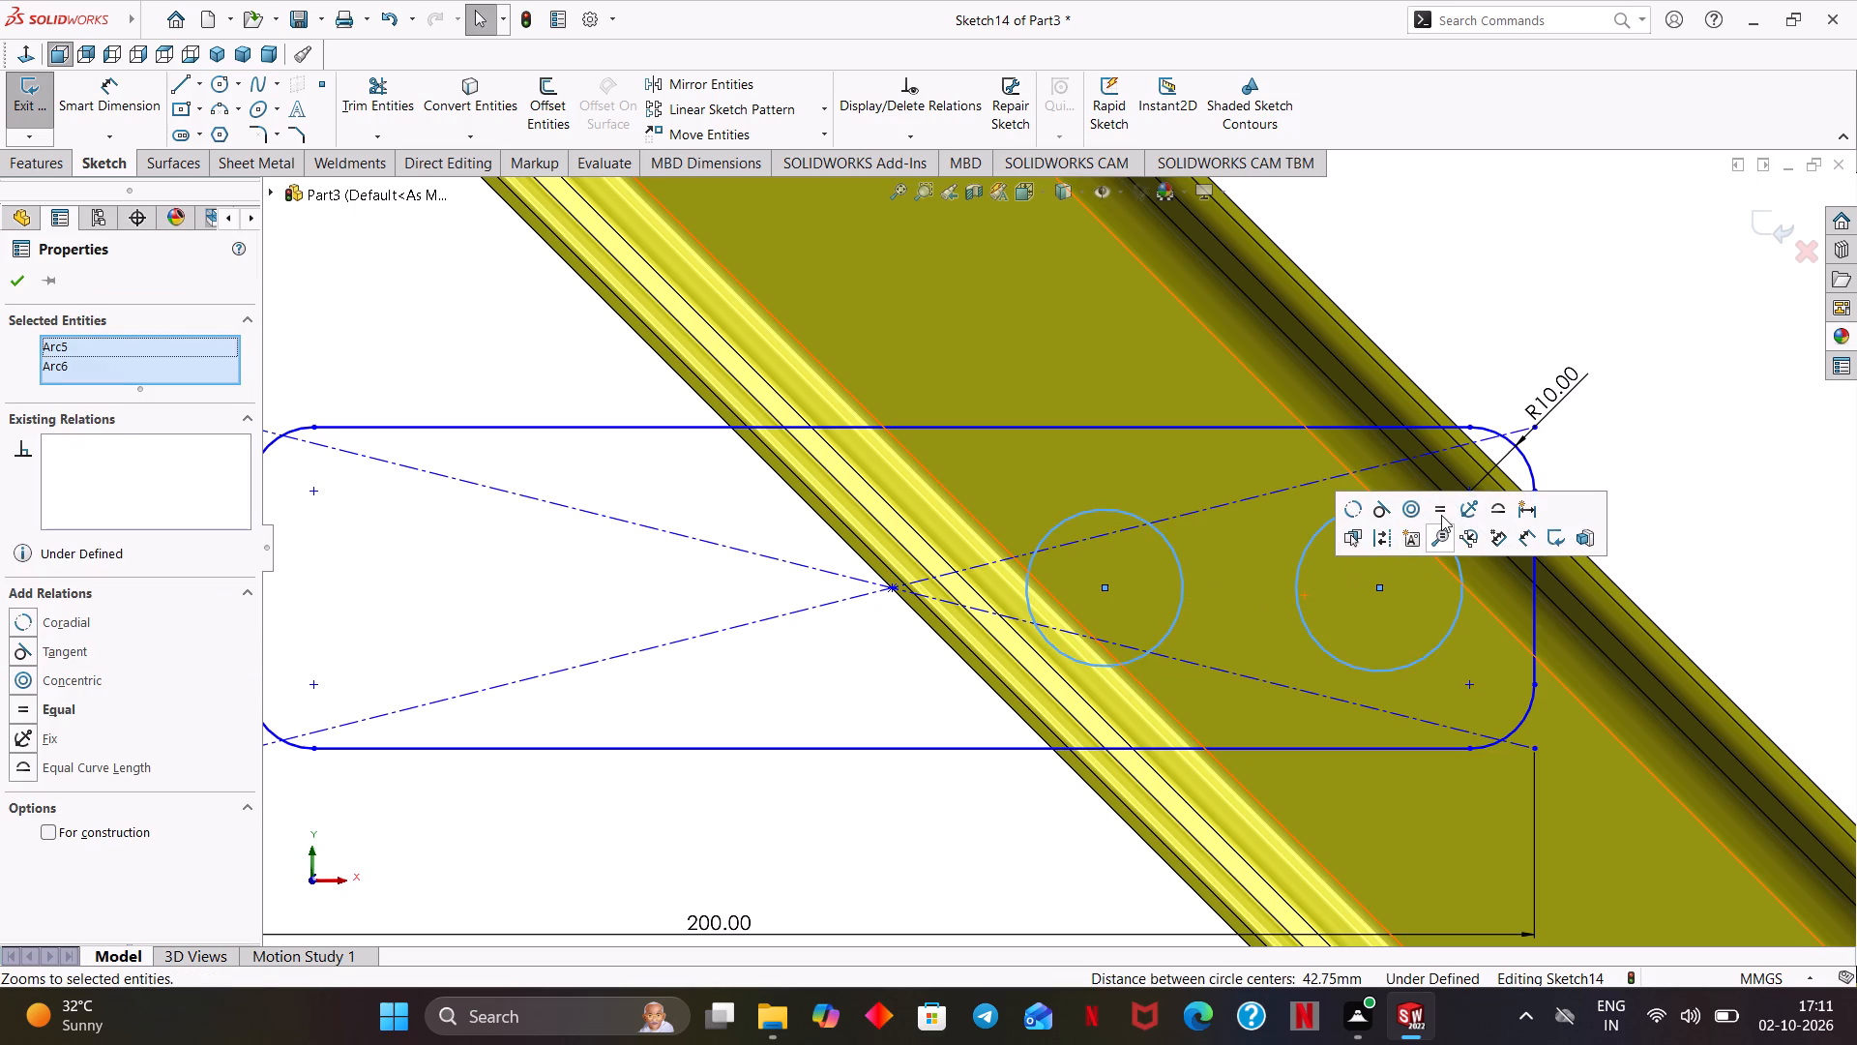
click(1441, 515)
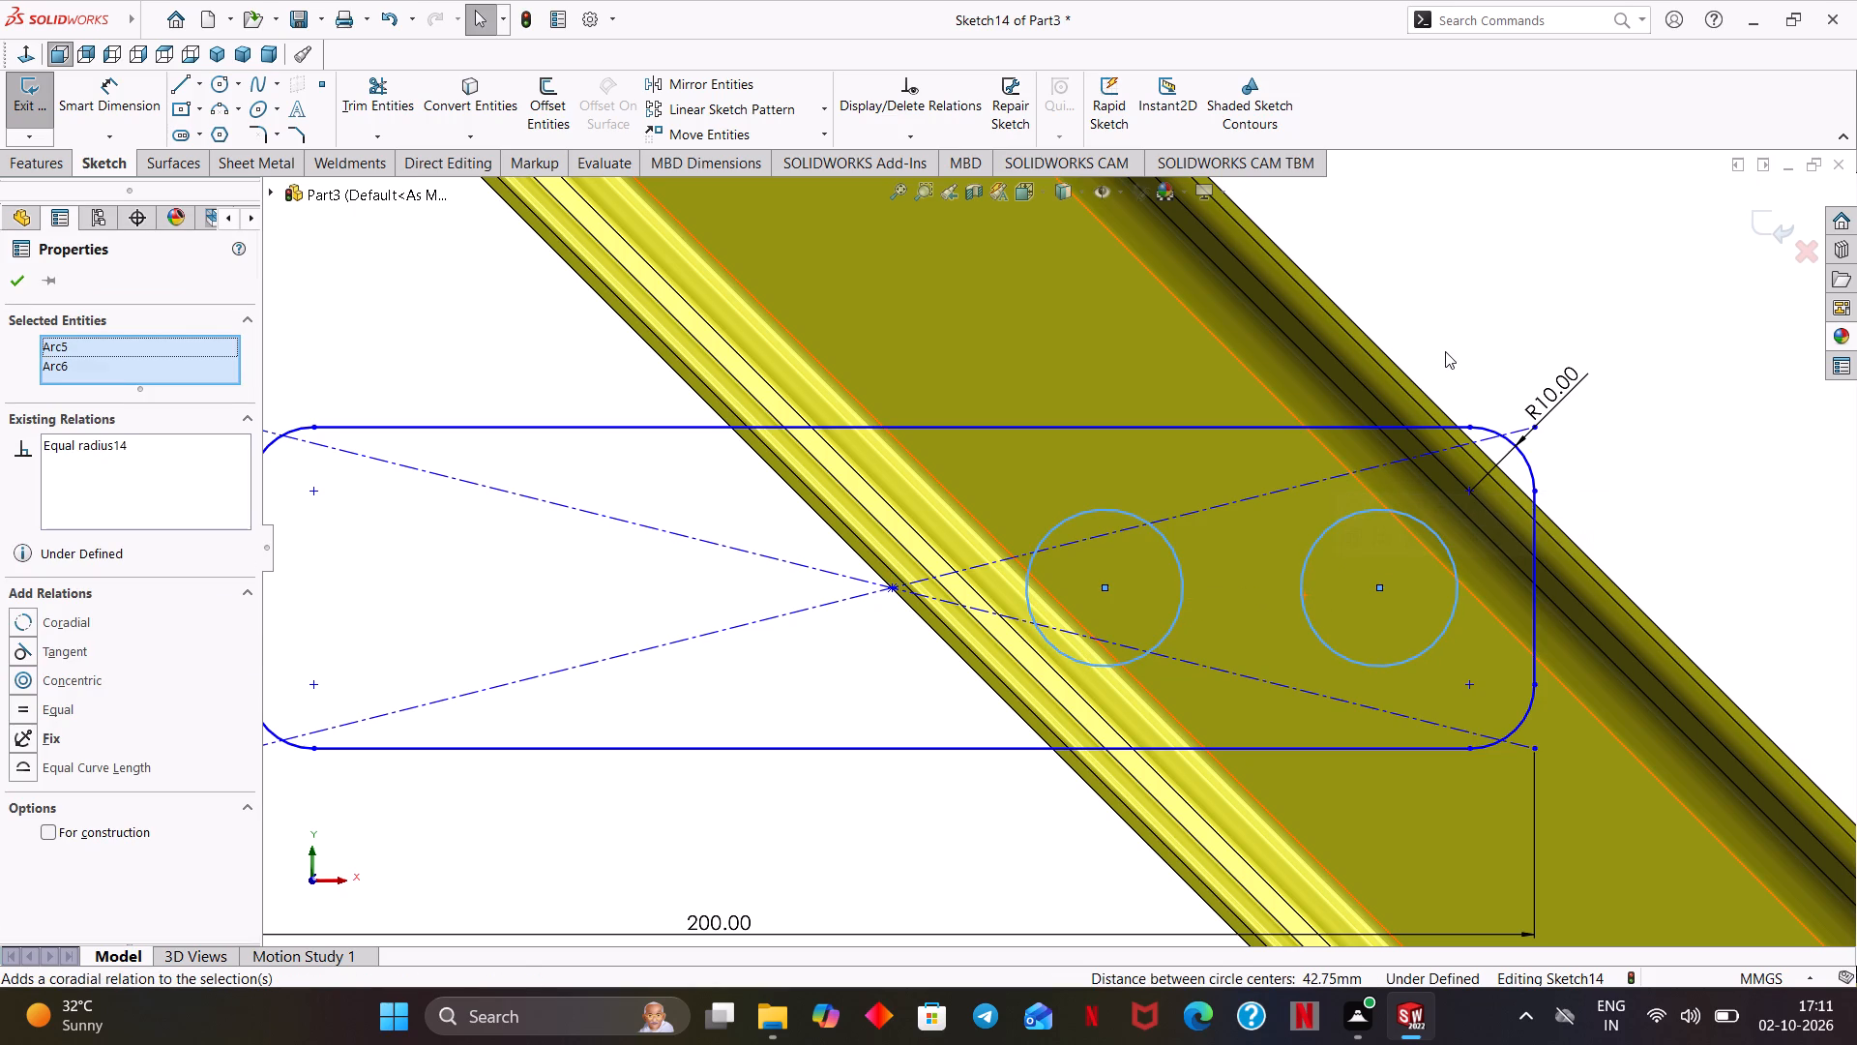
click(21, 277)
Dimension the horizontal spacing between the two circle centres to 25 mm.
click(118, 89)
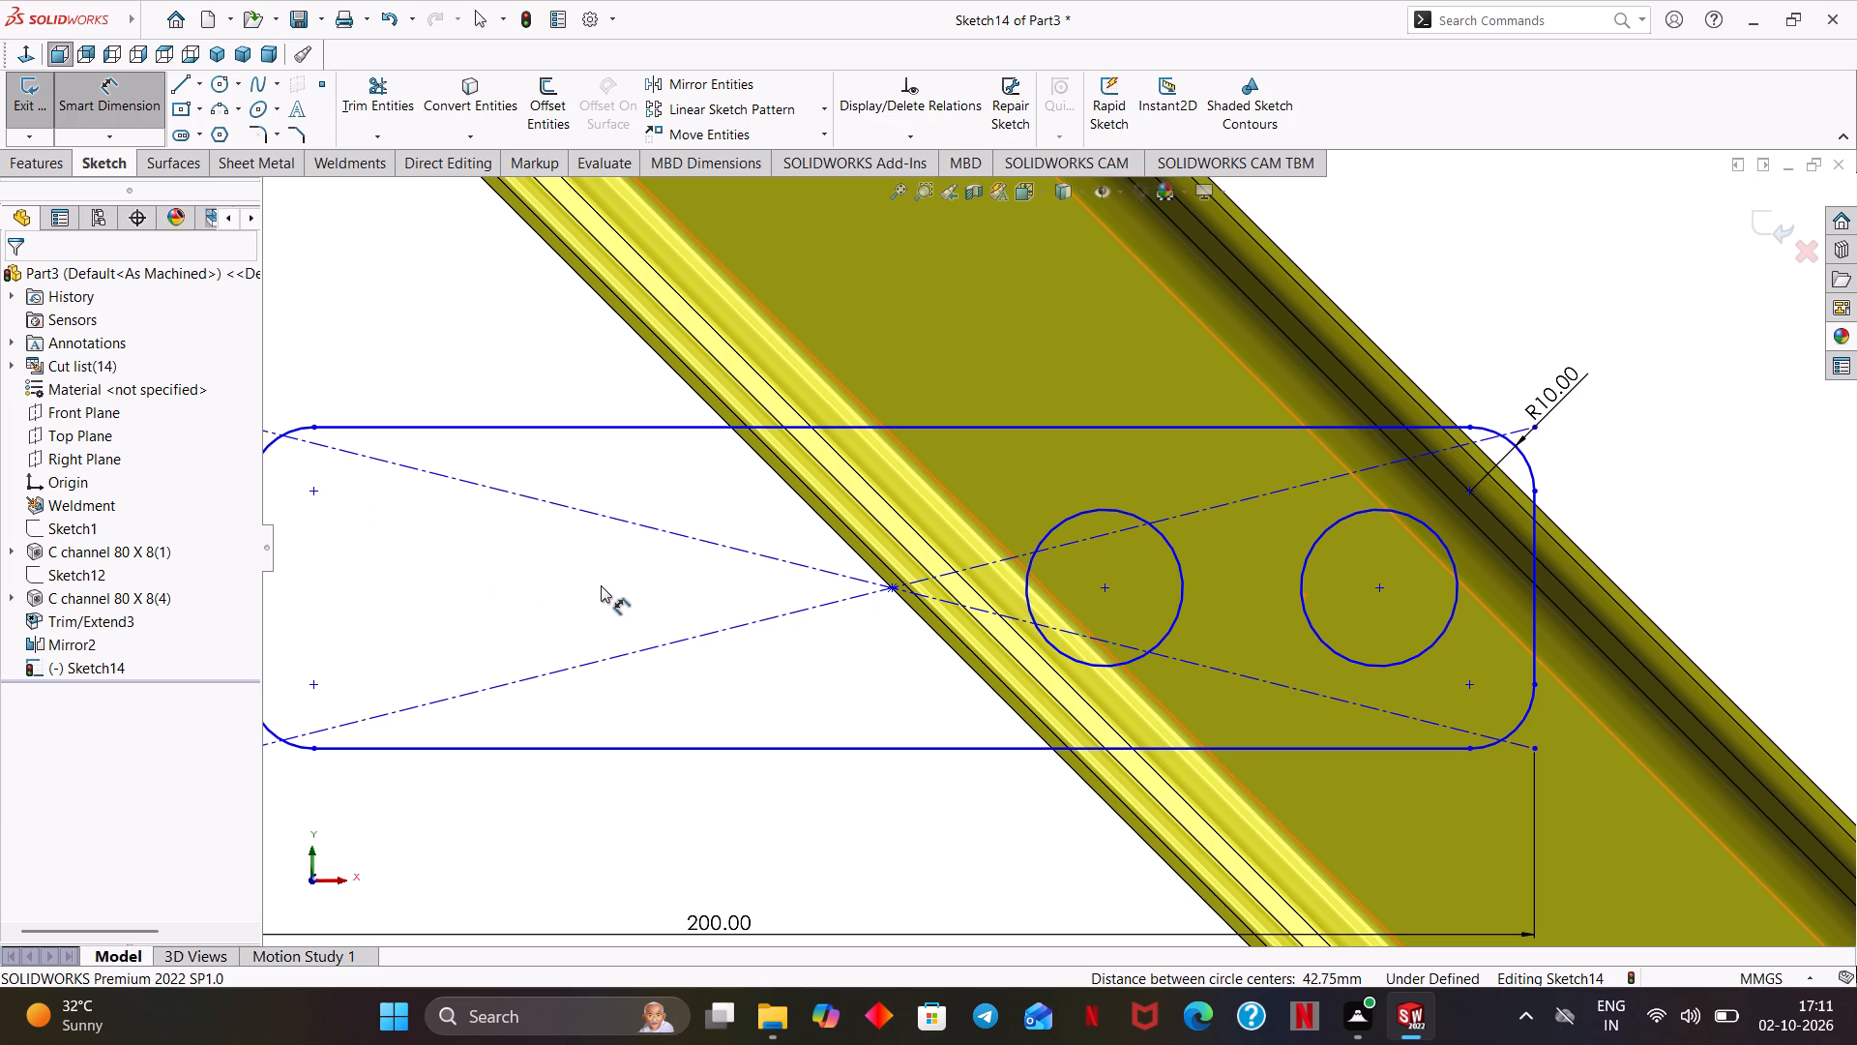
click(1105, 590)
click(1378, 589)
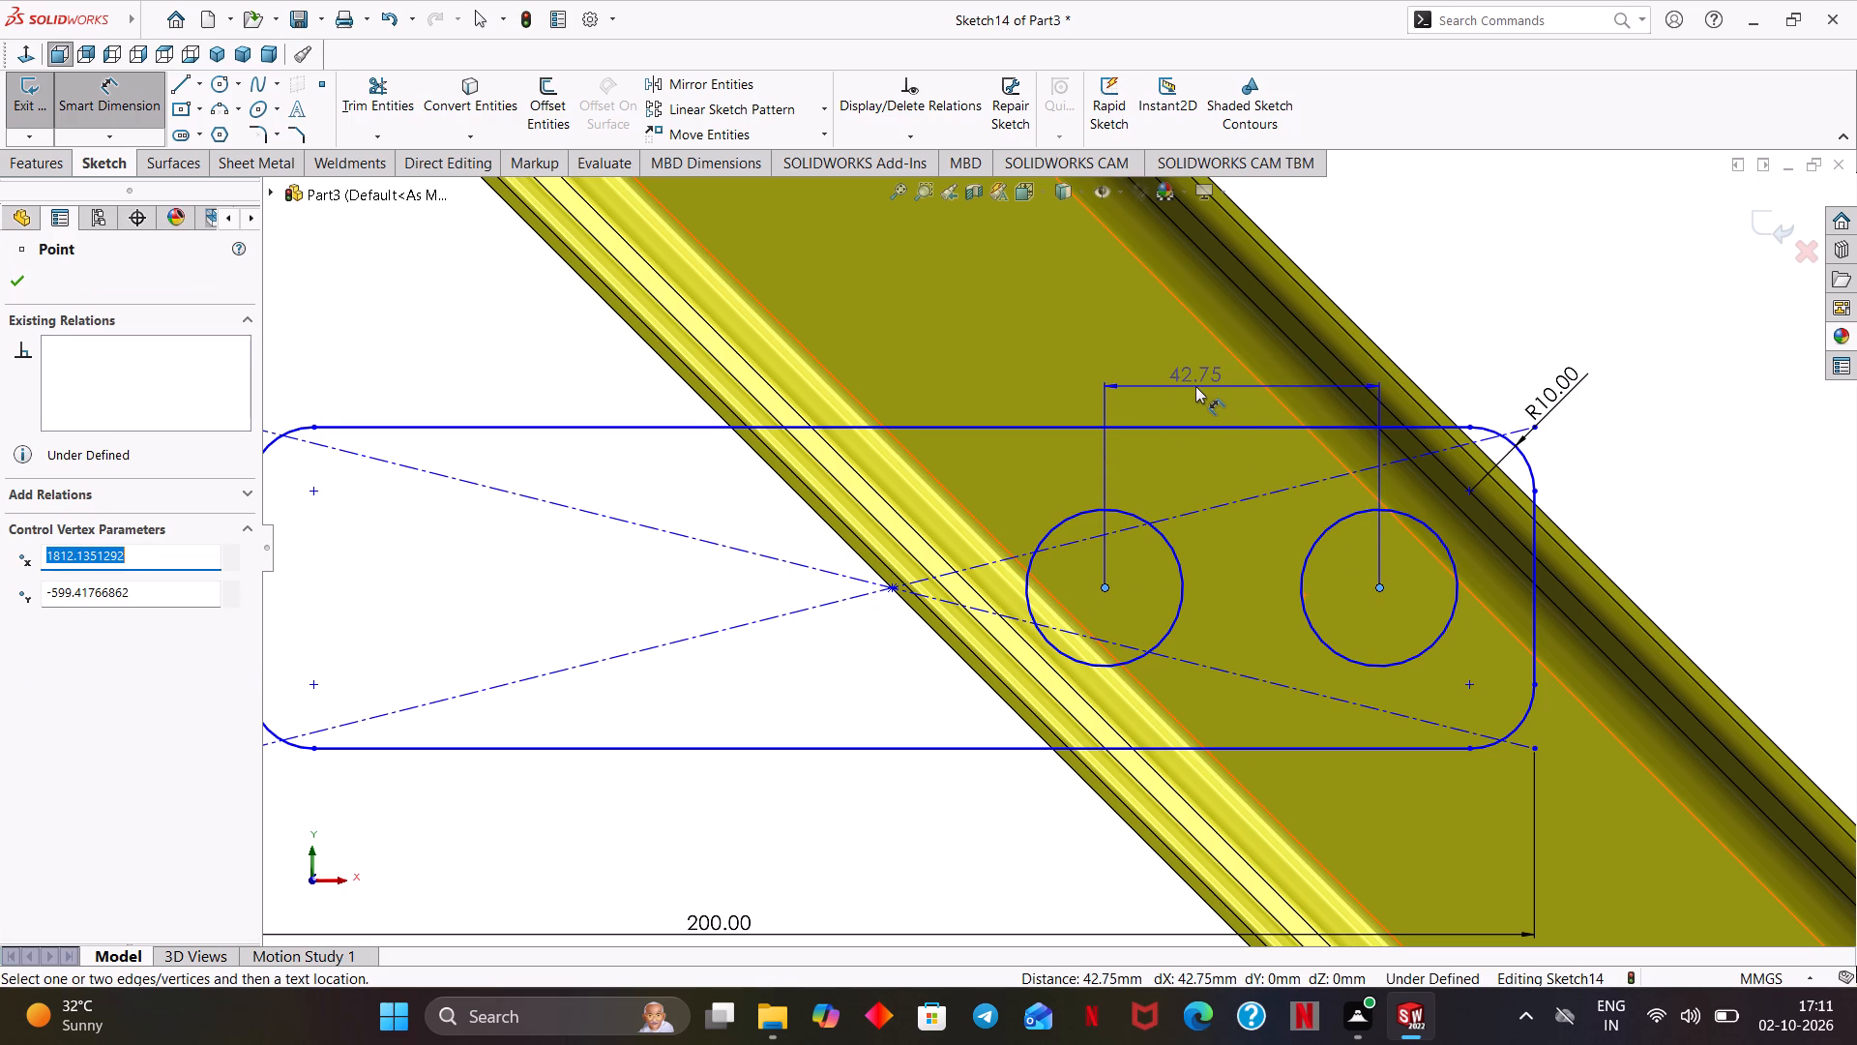
click(1195, 386)
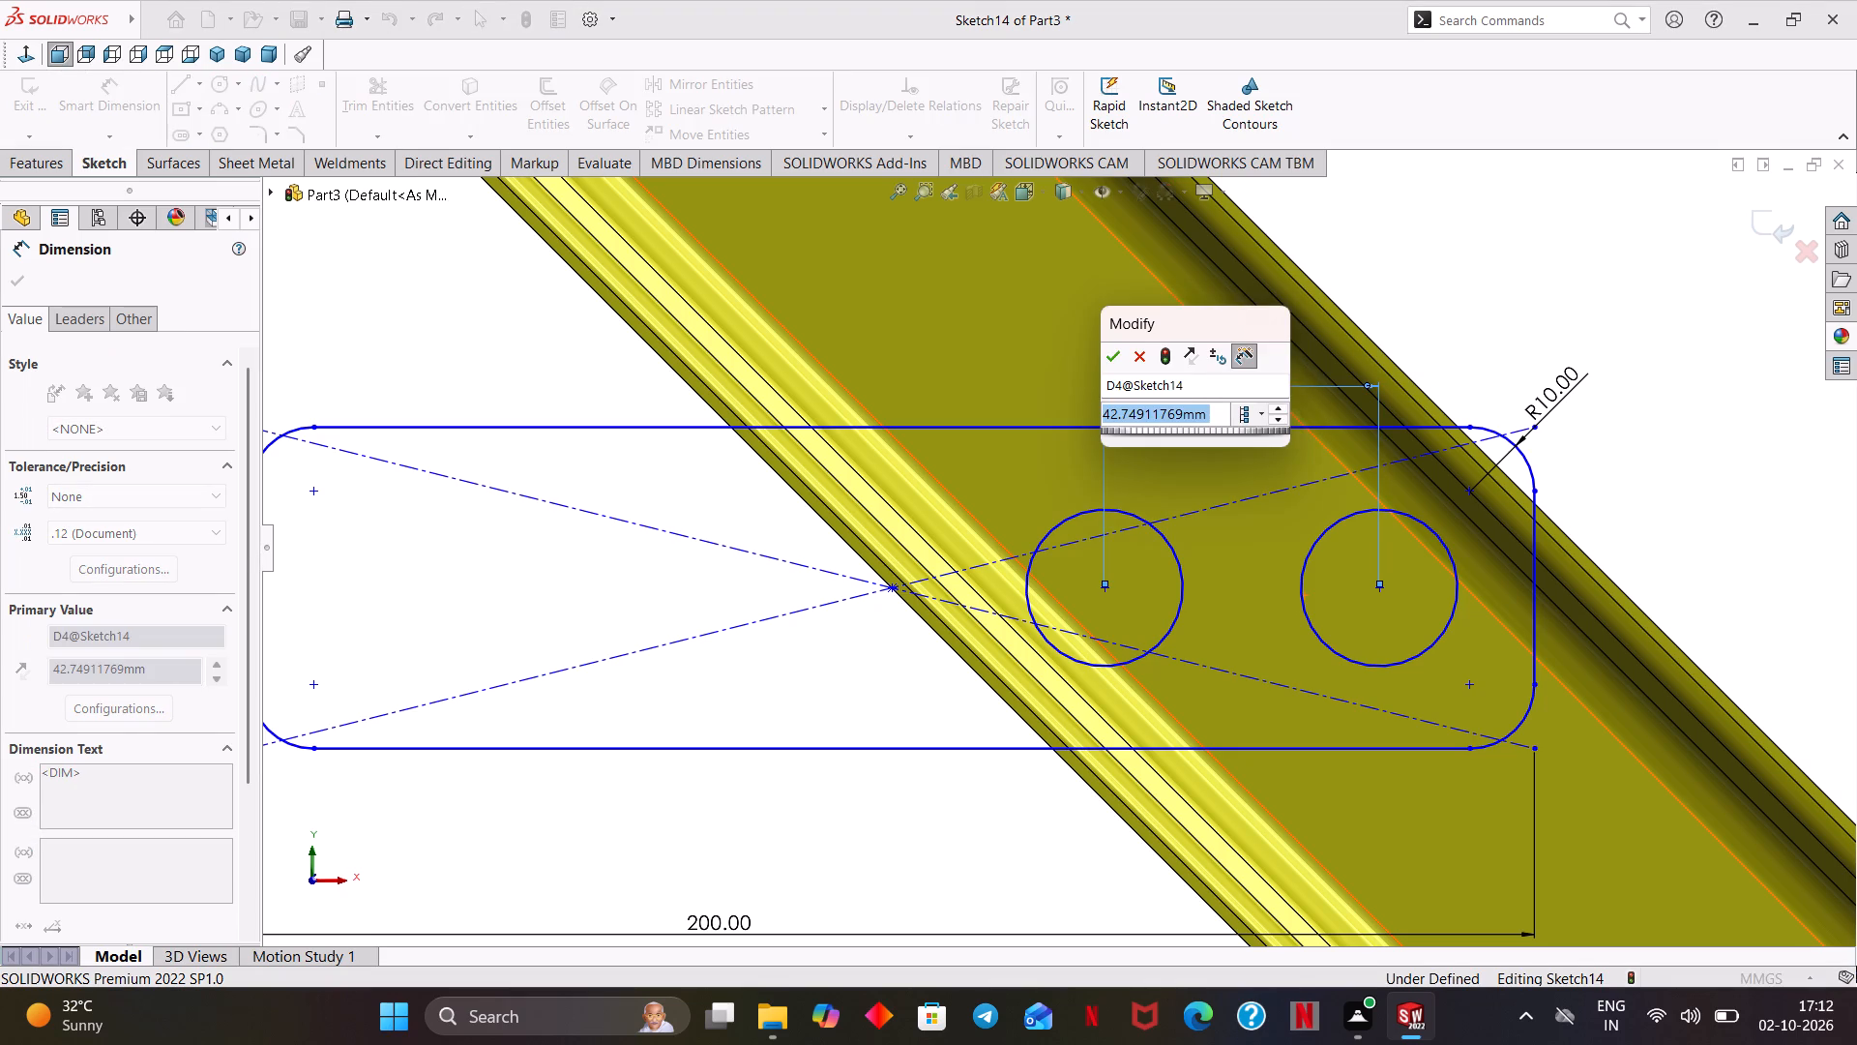
text(25)
key(Return)
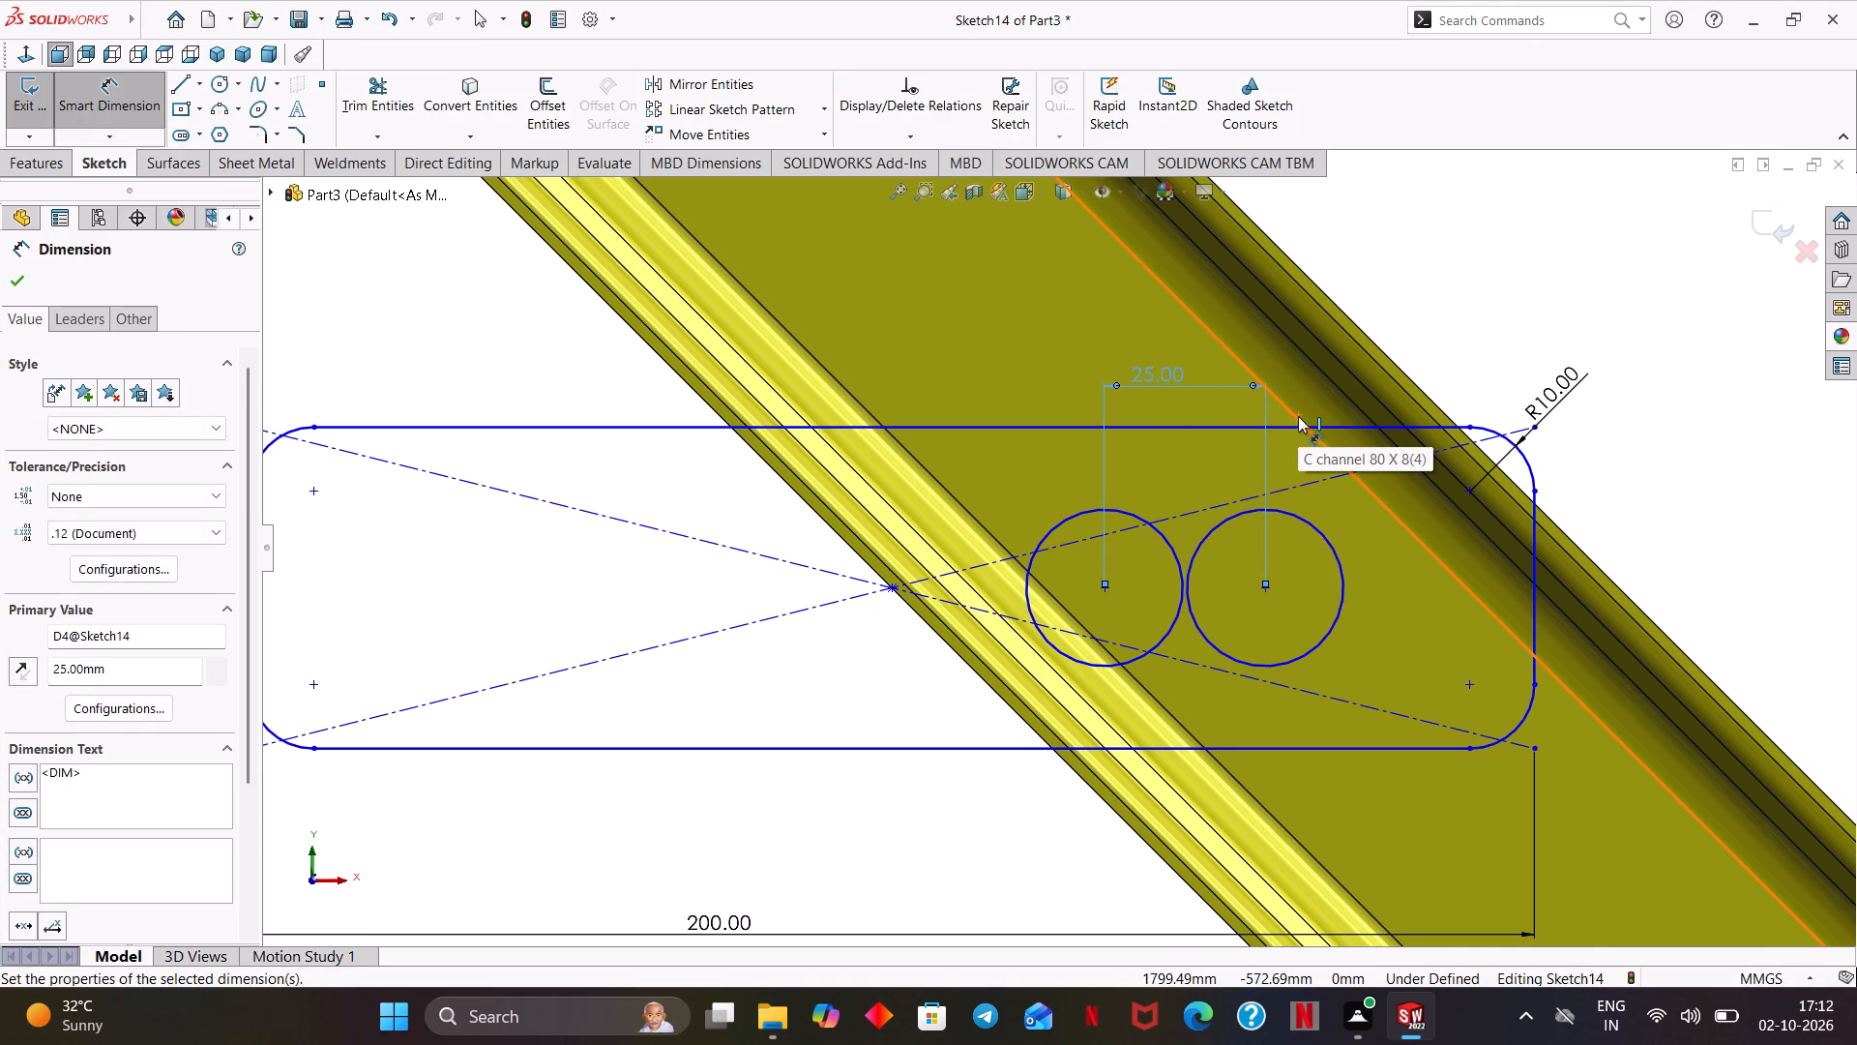
Dimension the horizontal distance from the rectangle's centre to the nearer circle's centre to 20 mm.
scroll(1298, 416, up, 1)
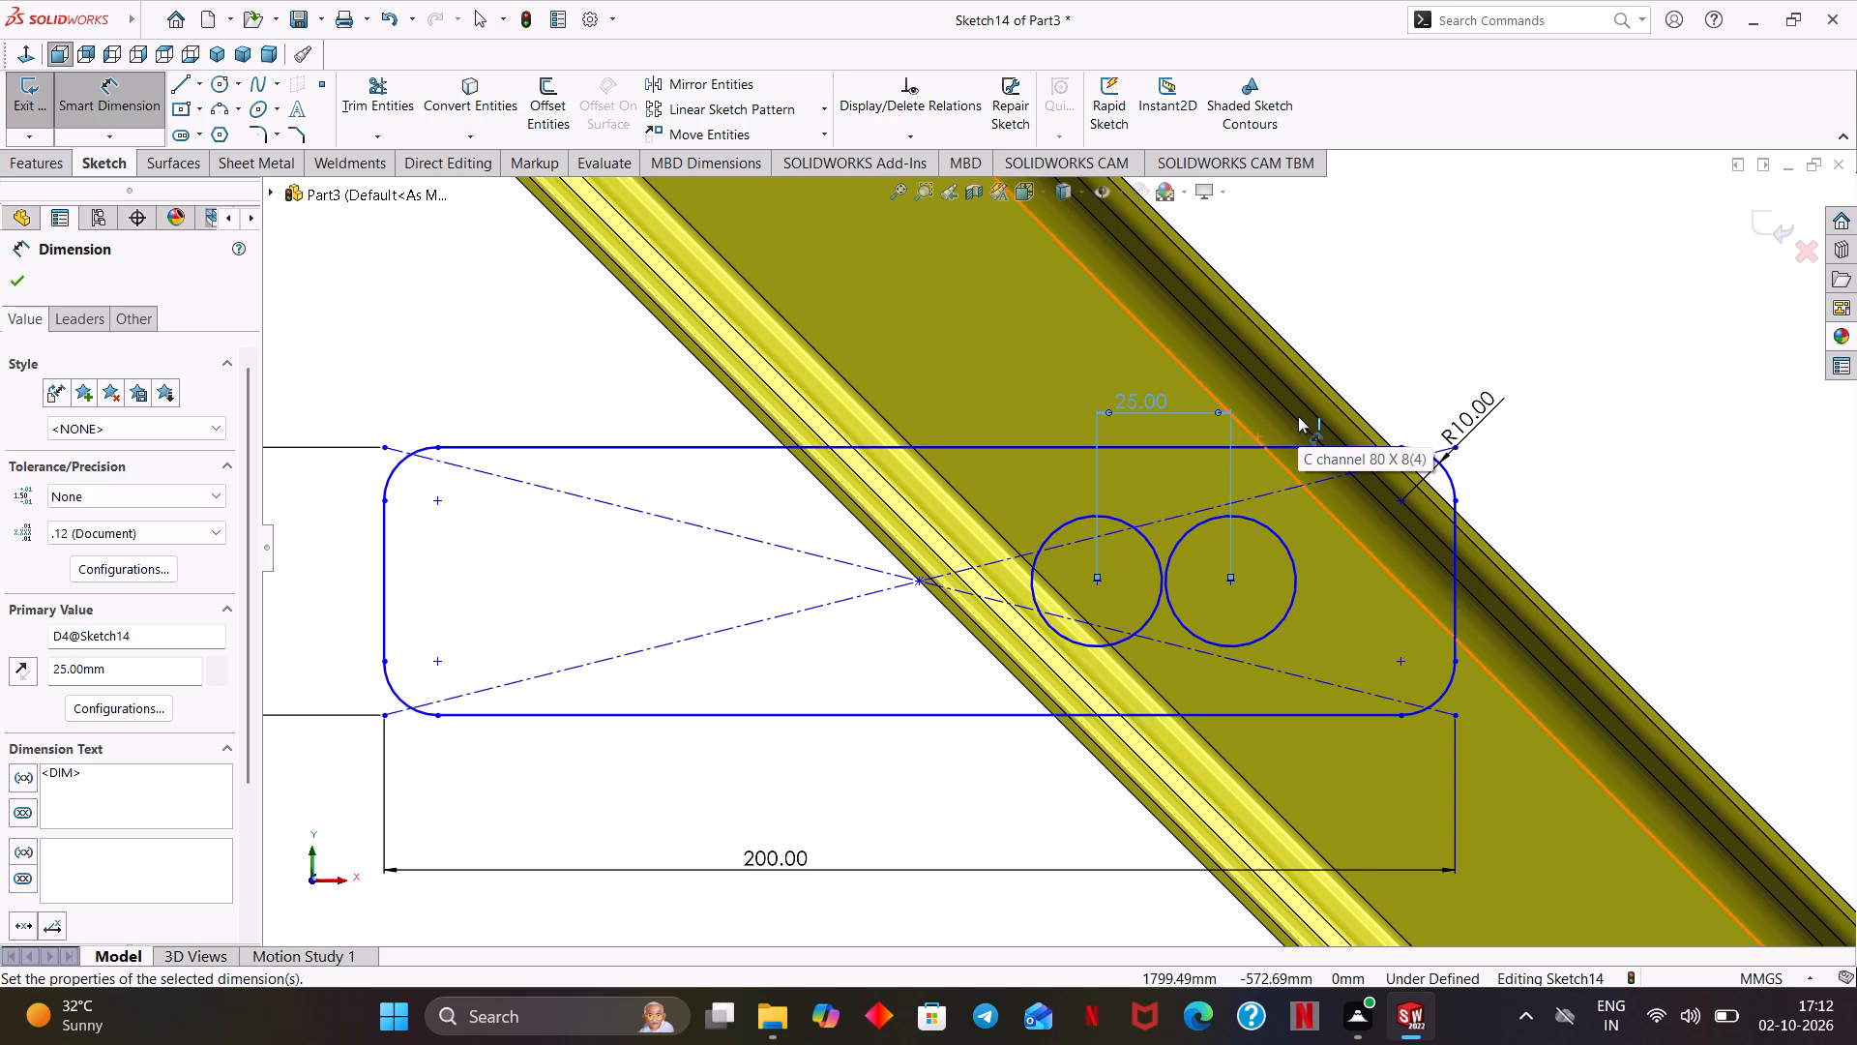
click(923, 578)
click(1099, 582)
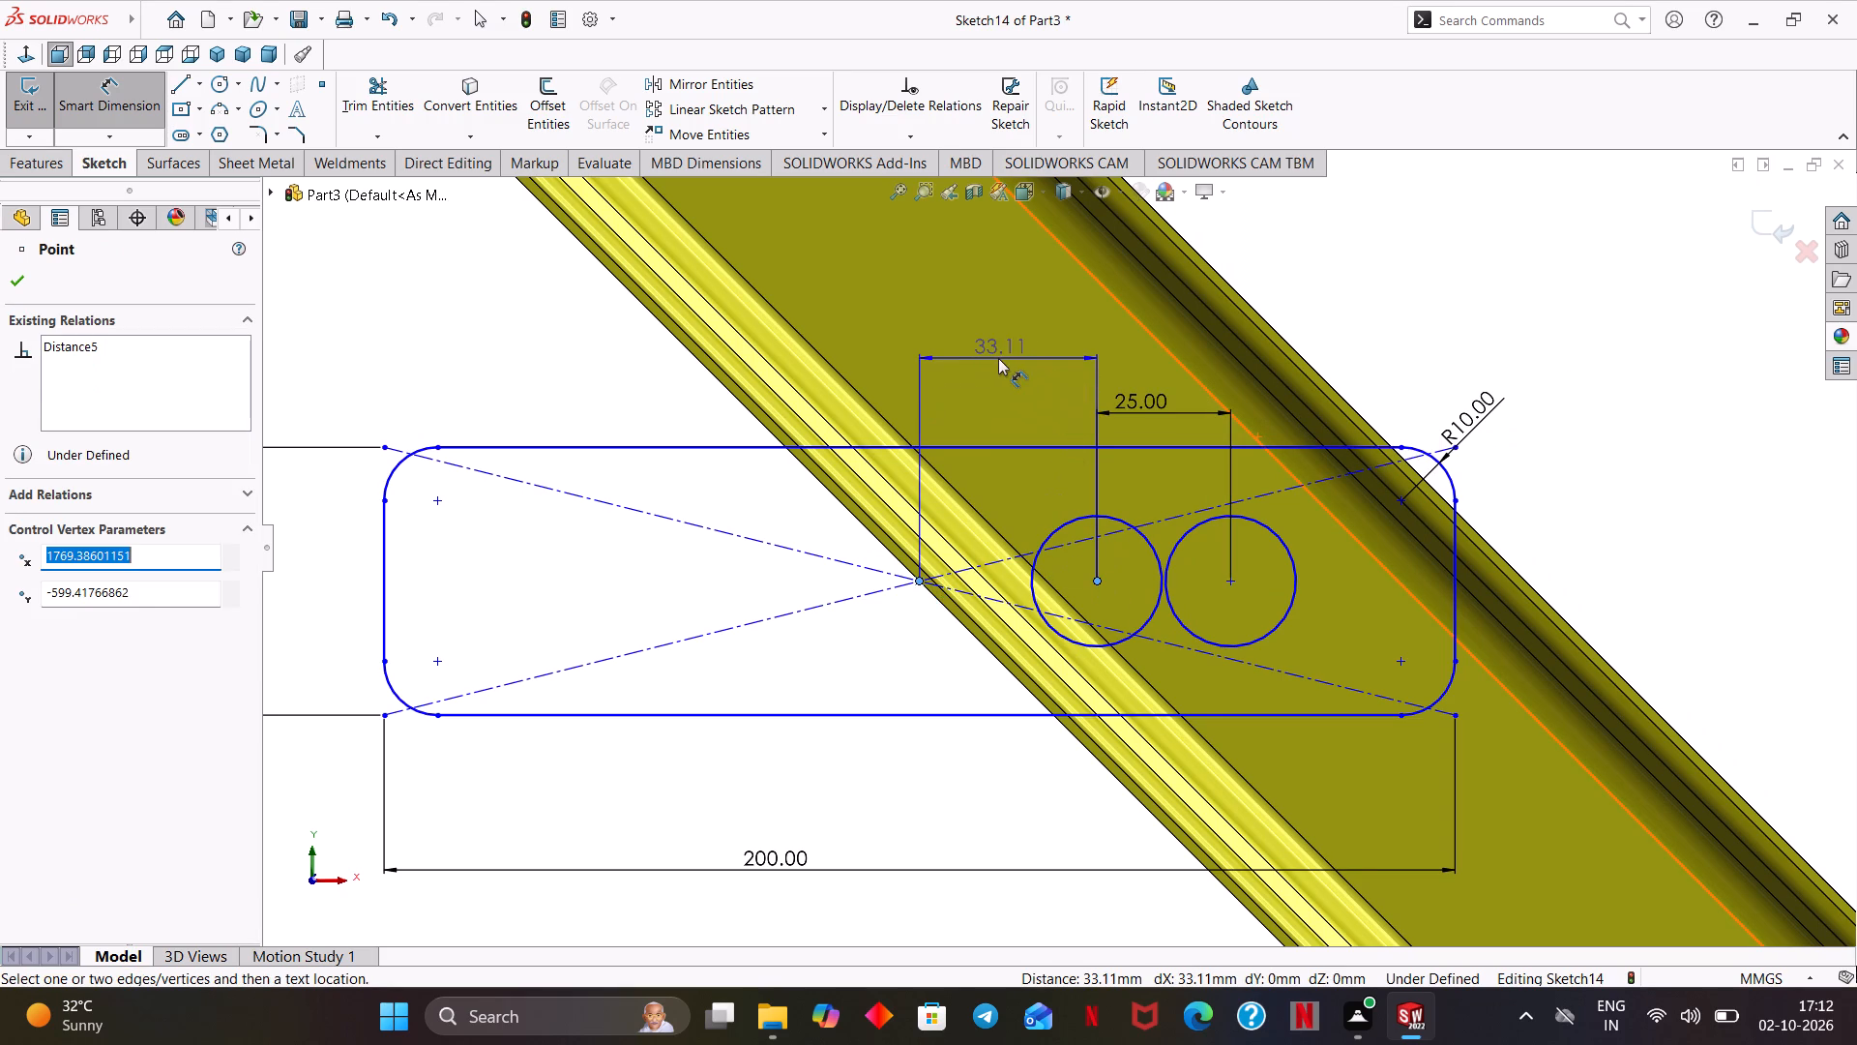
click(993, 371)
text(20)
key(Return)
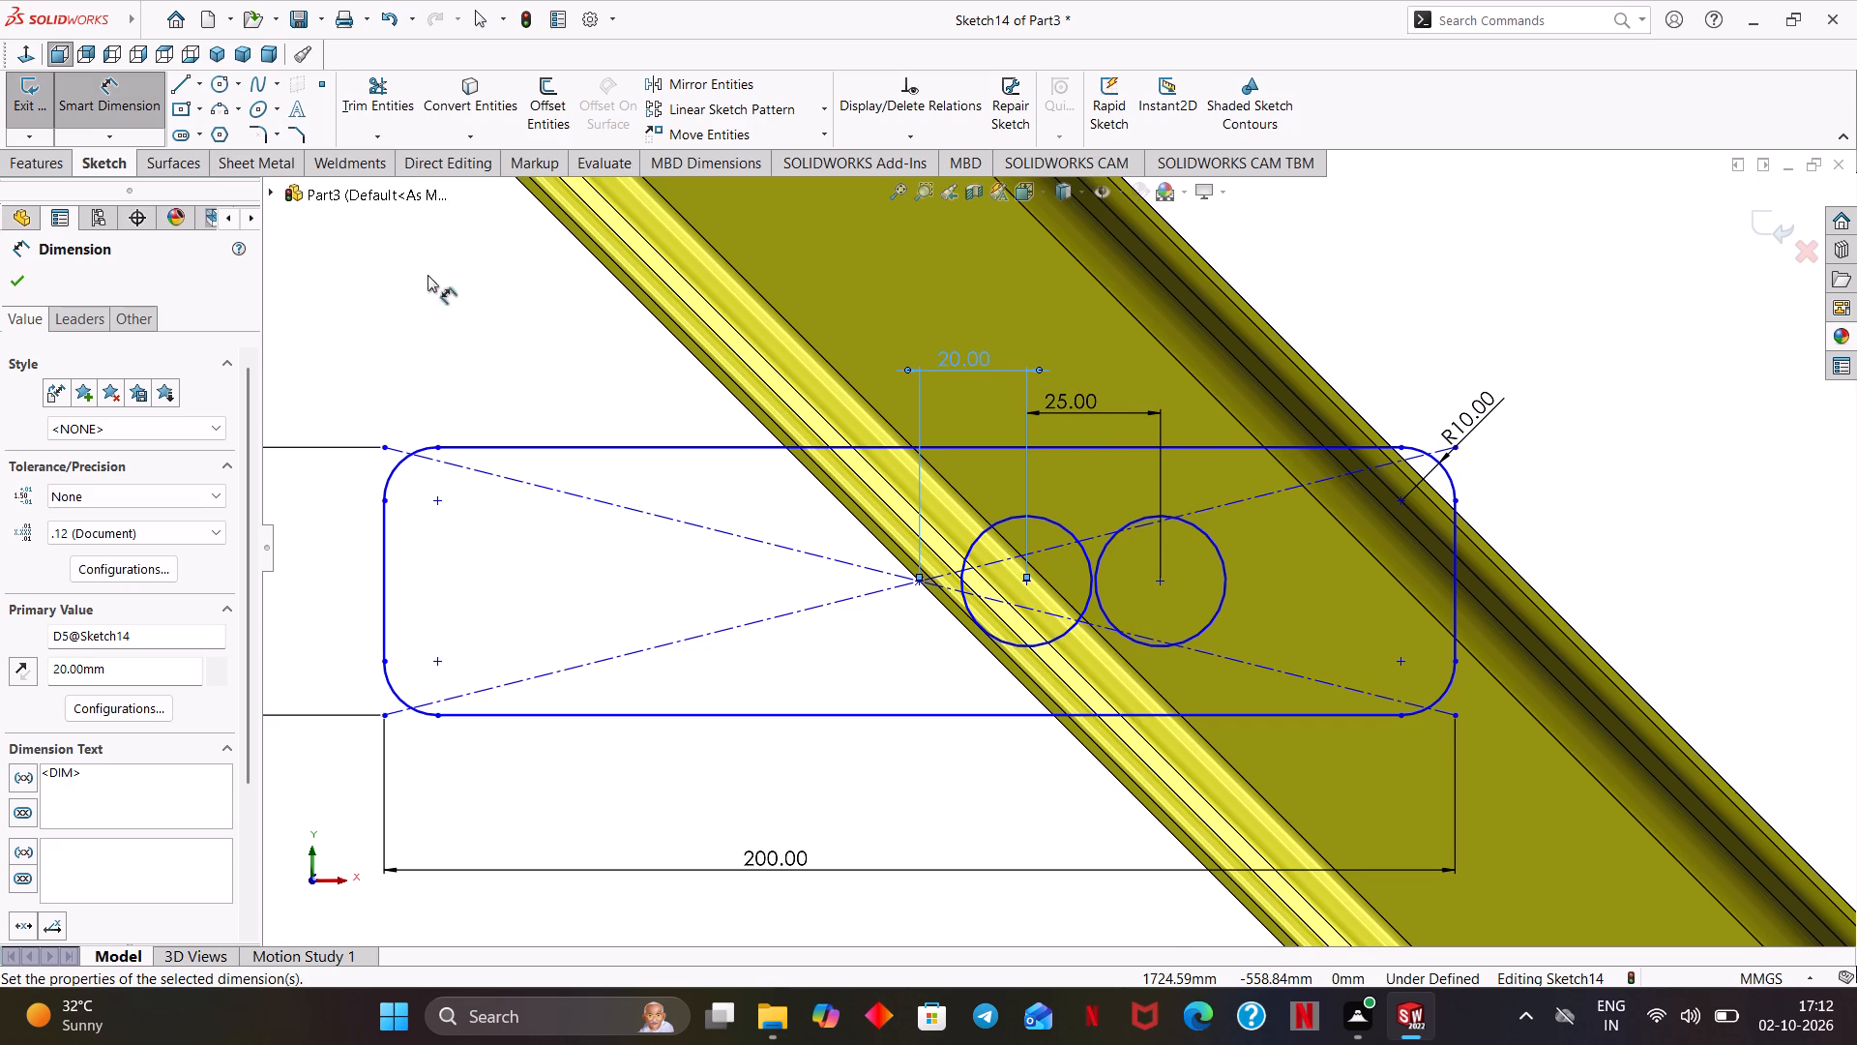
click(10, 286)
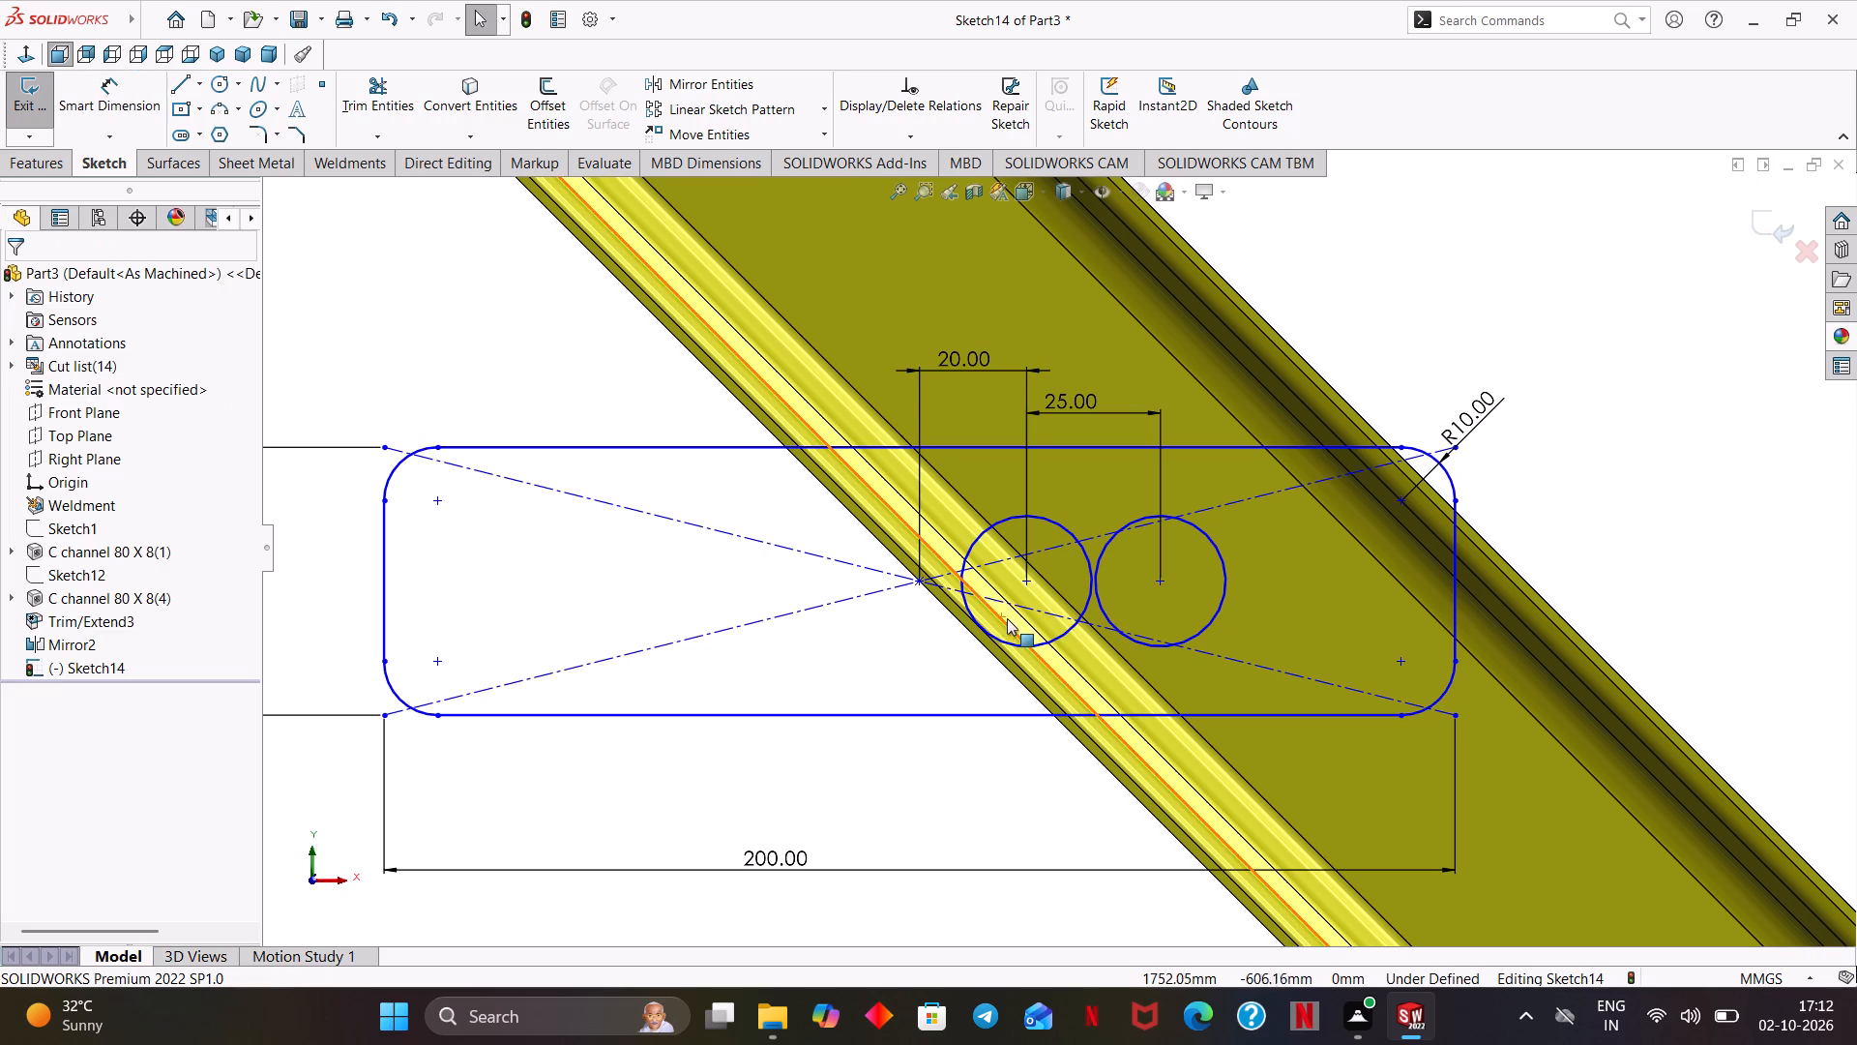
Add a Horizontal relation between the nearer circle's centre and the rectangle's centre point.
scroll(1042, 610, down, 1)
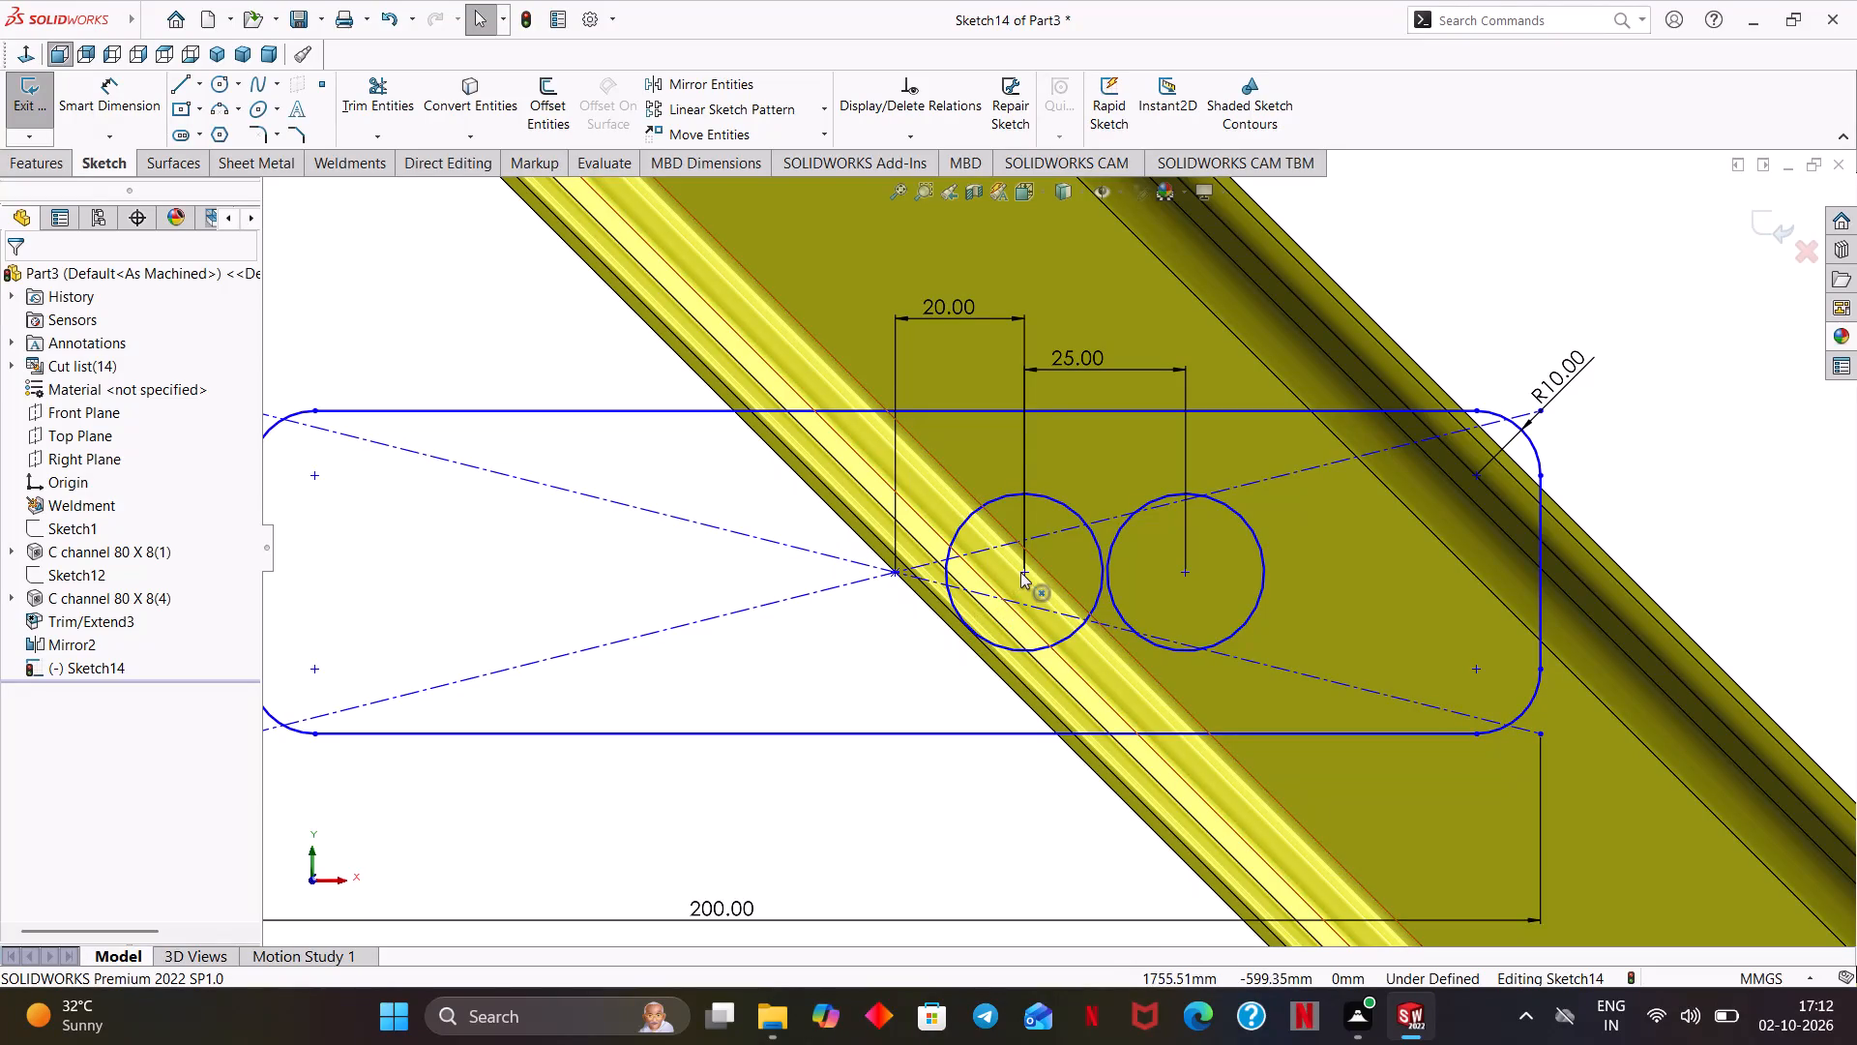
shift+click(1022, 572)
shift+click(895, 567)
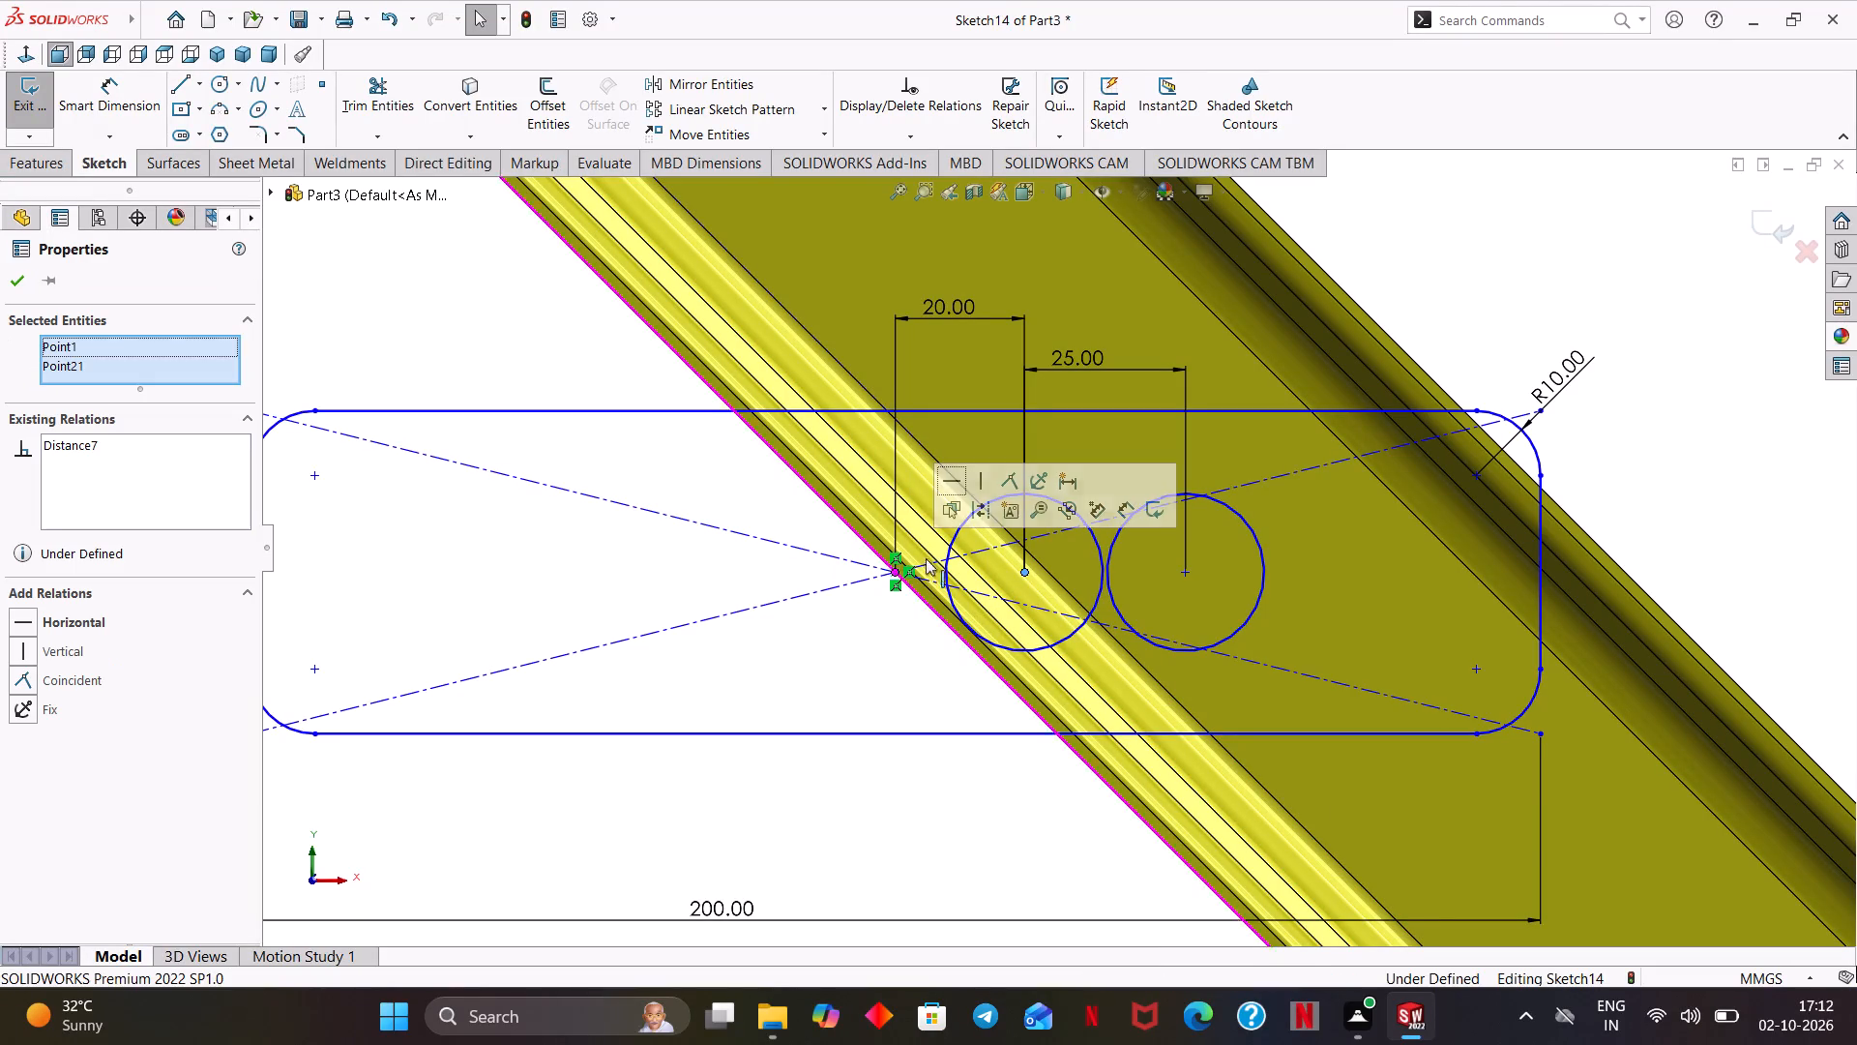
click(957, 483)
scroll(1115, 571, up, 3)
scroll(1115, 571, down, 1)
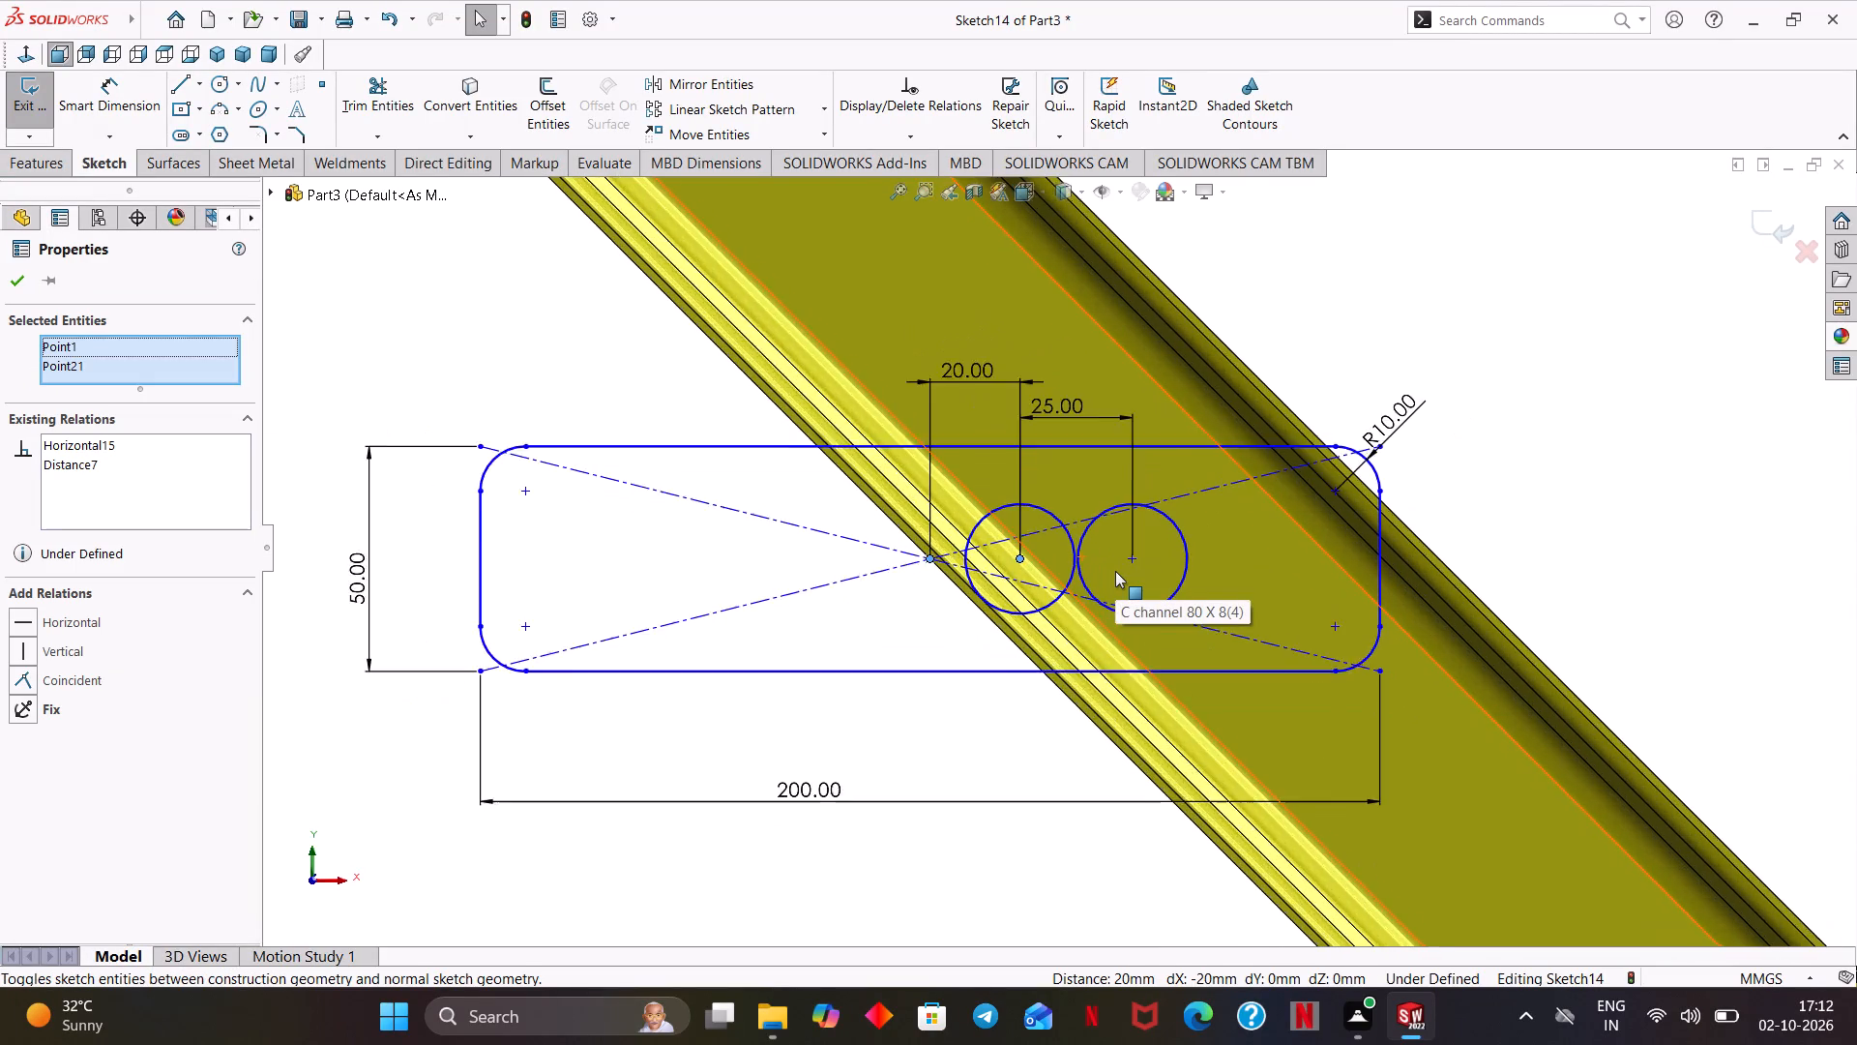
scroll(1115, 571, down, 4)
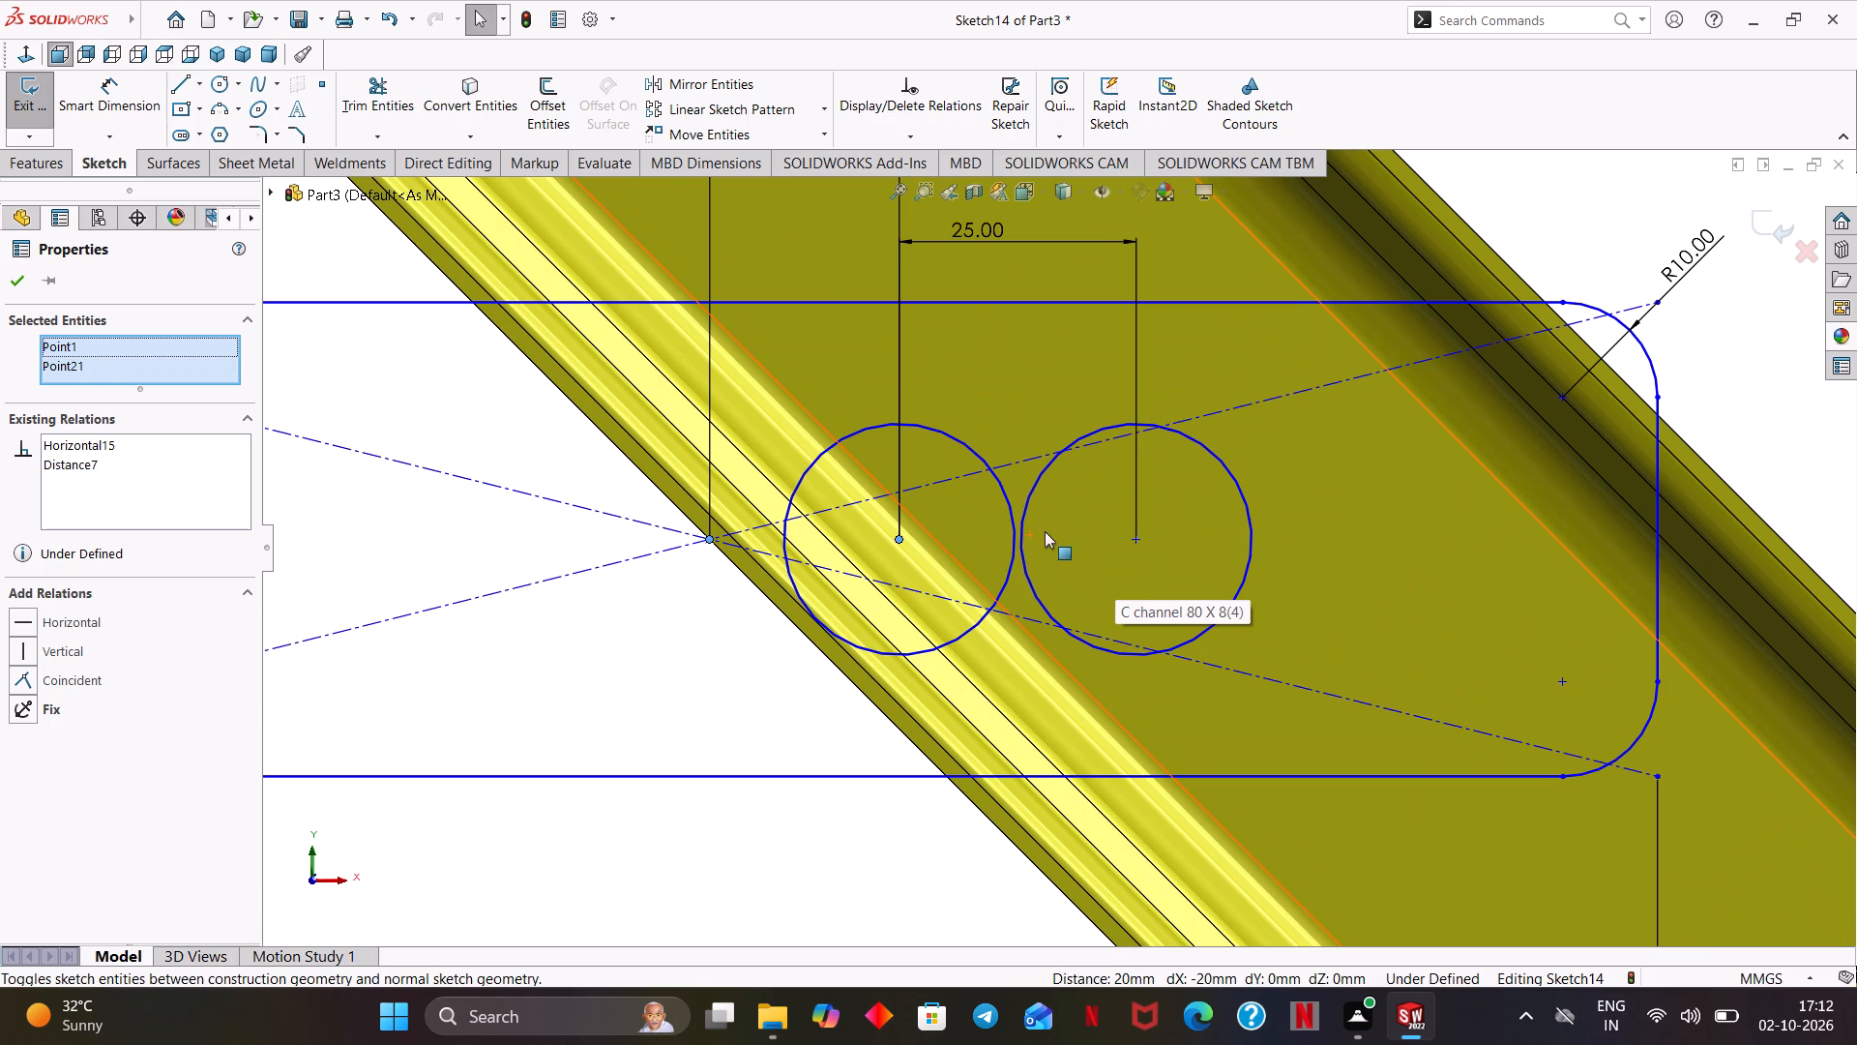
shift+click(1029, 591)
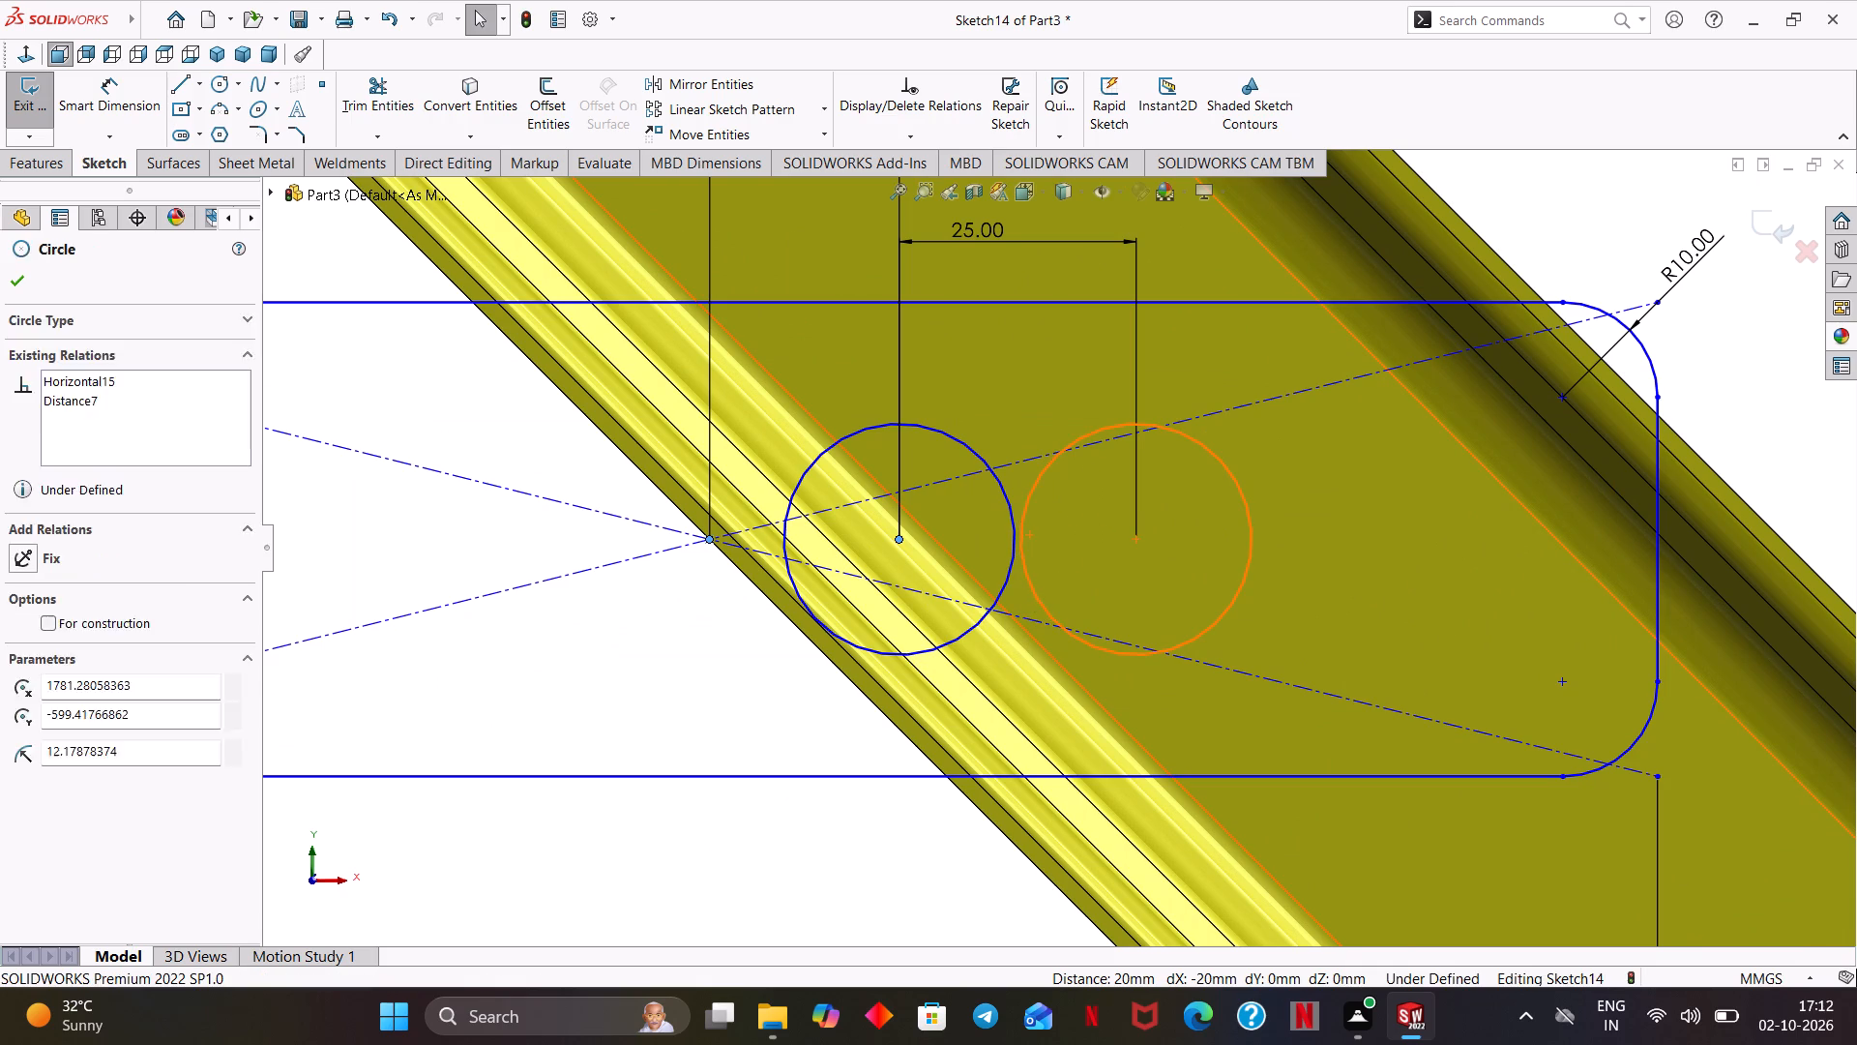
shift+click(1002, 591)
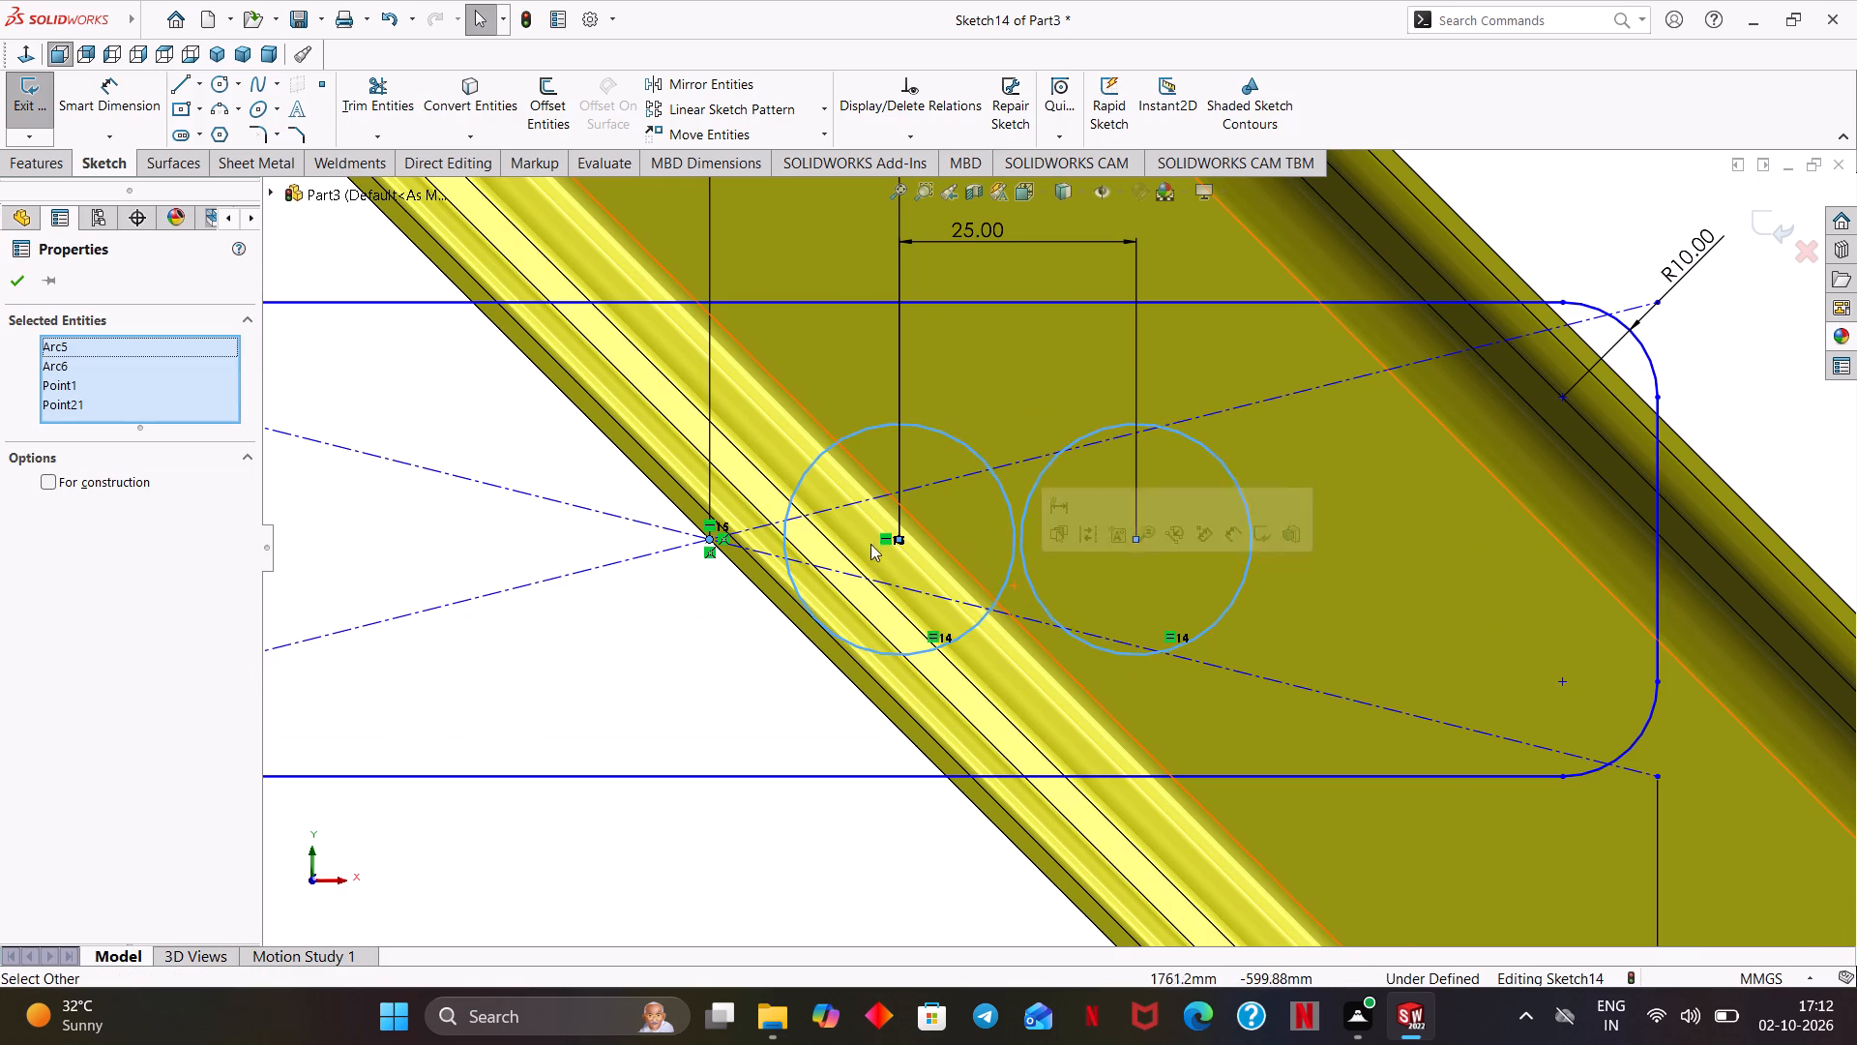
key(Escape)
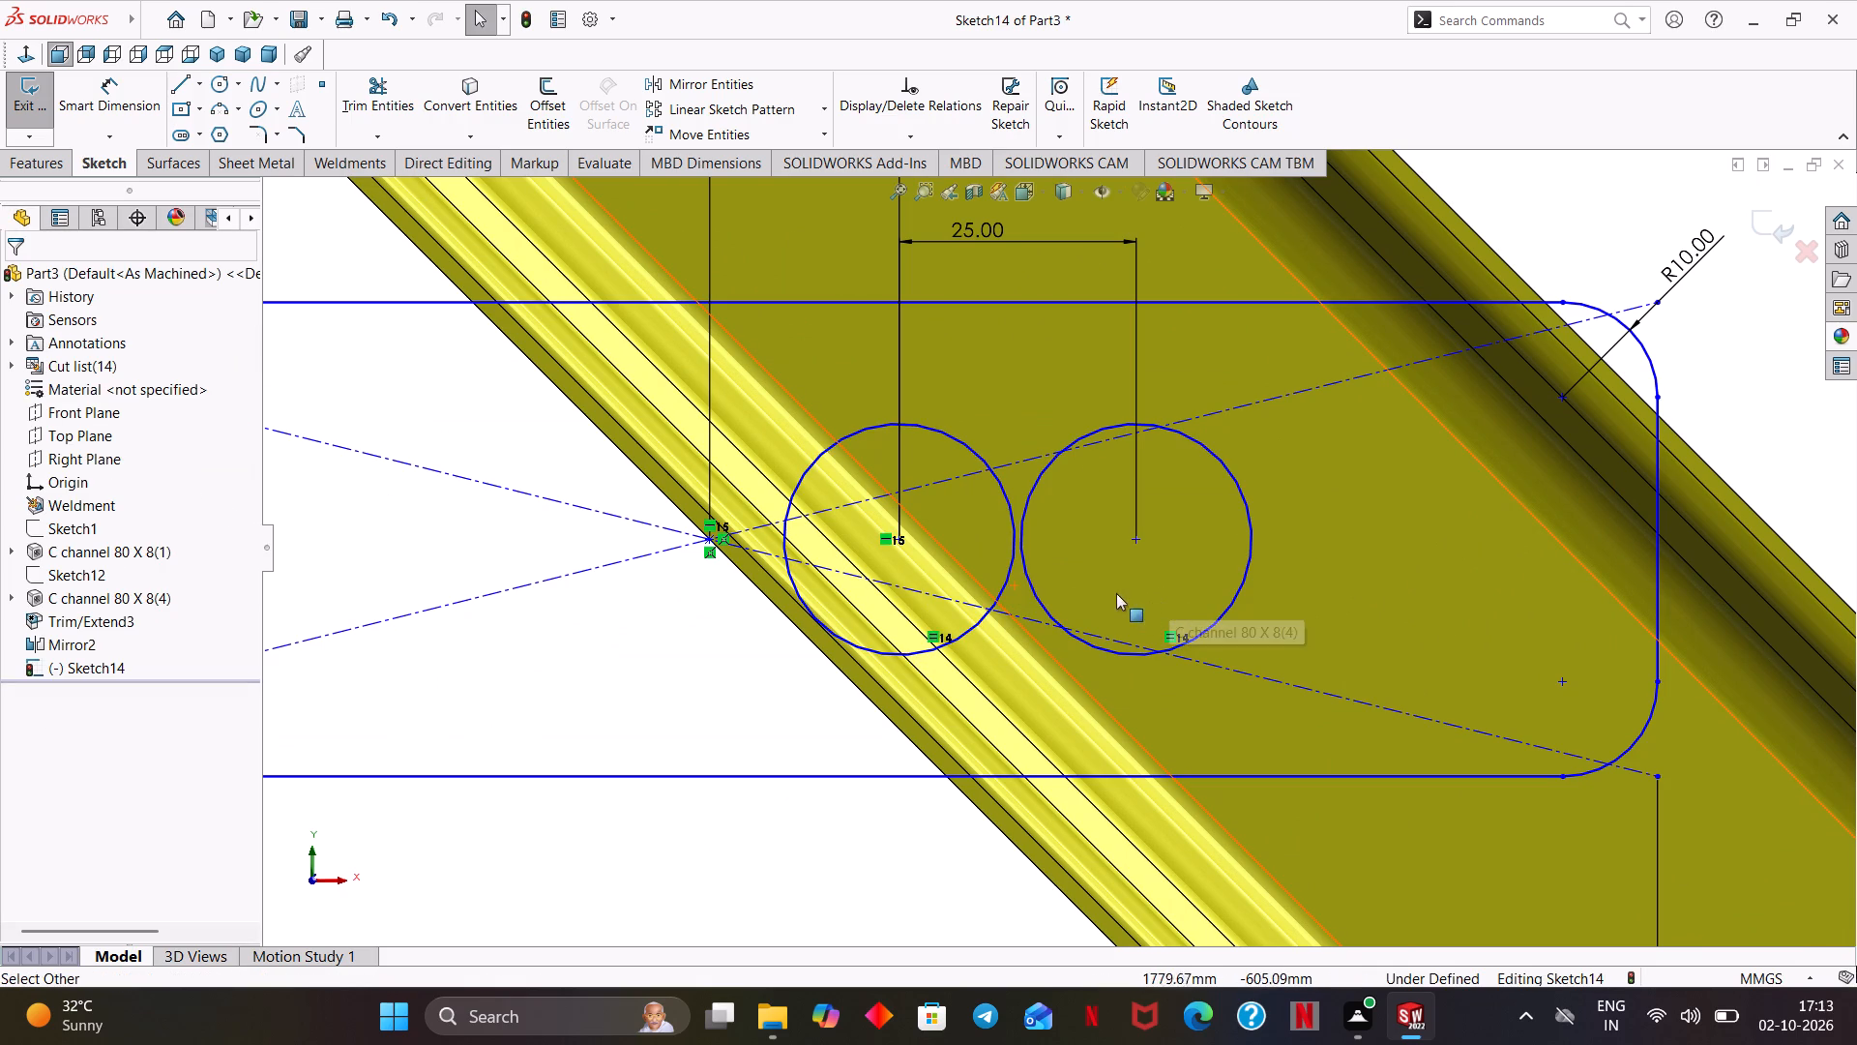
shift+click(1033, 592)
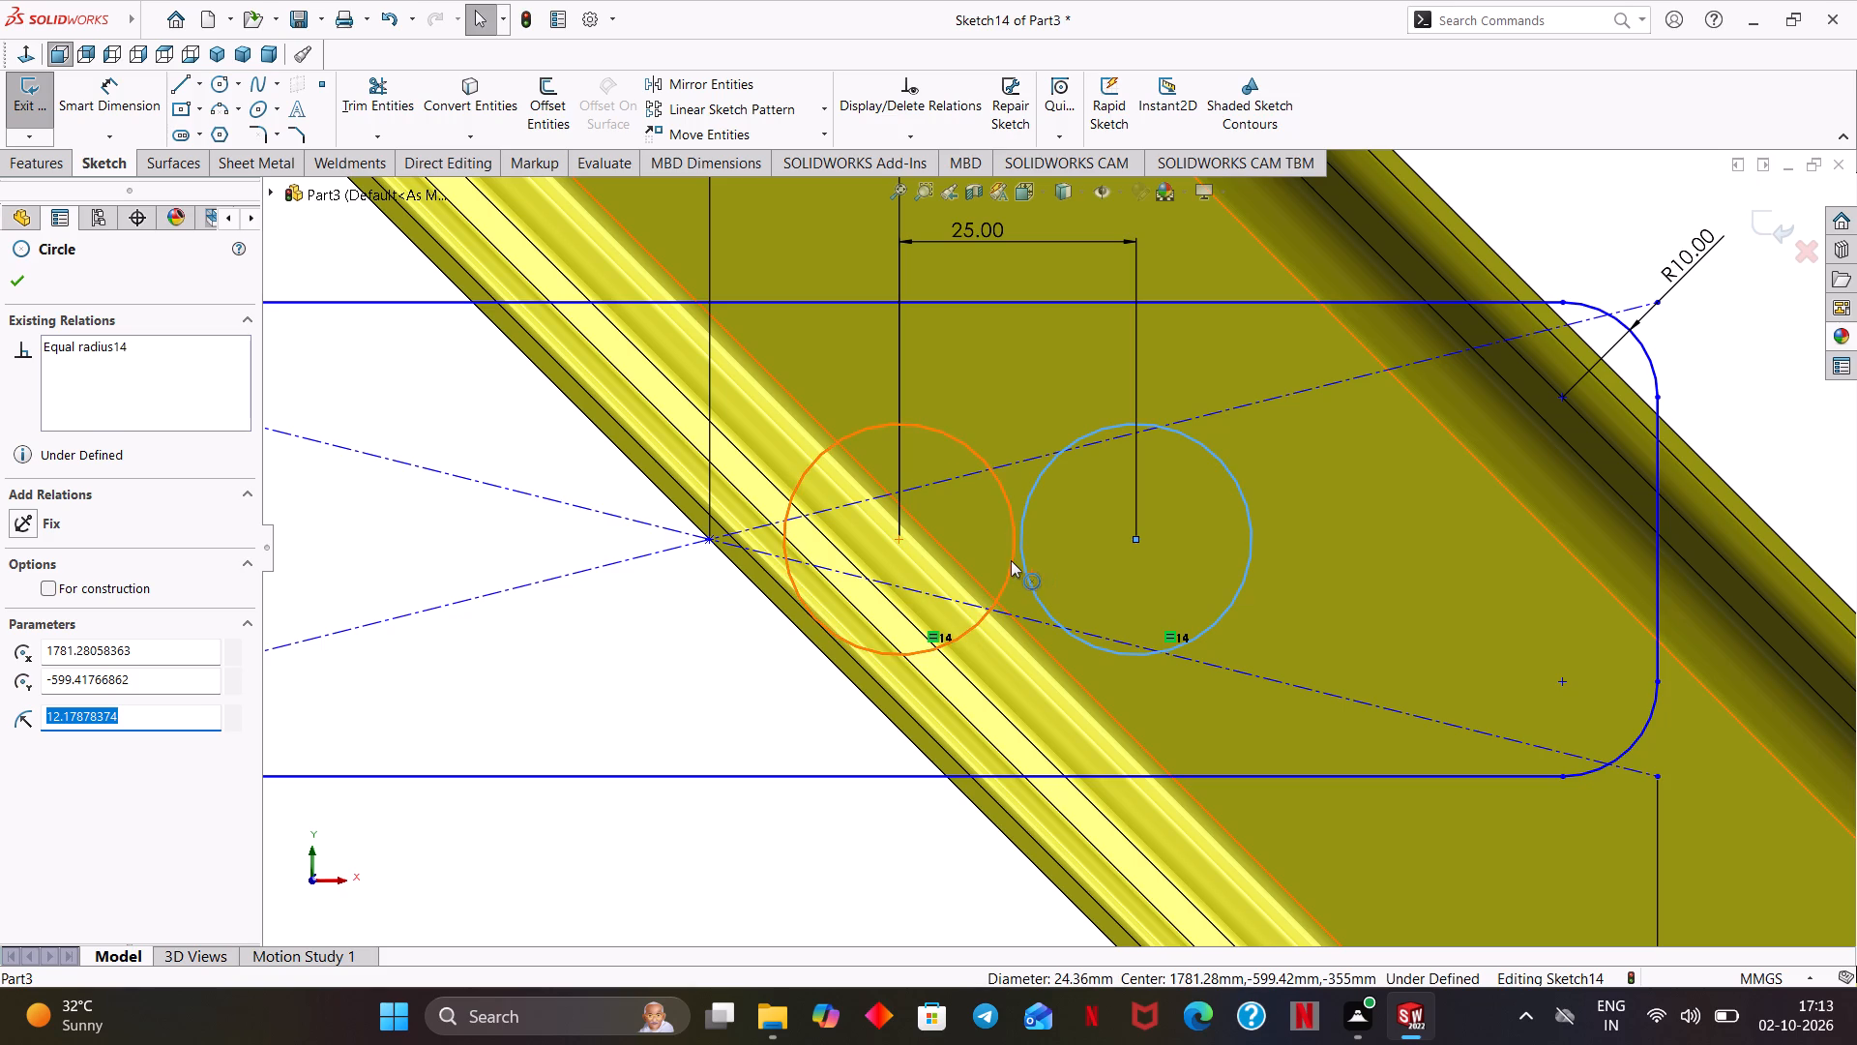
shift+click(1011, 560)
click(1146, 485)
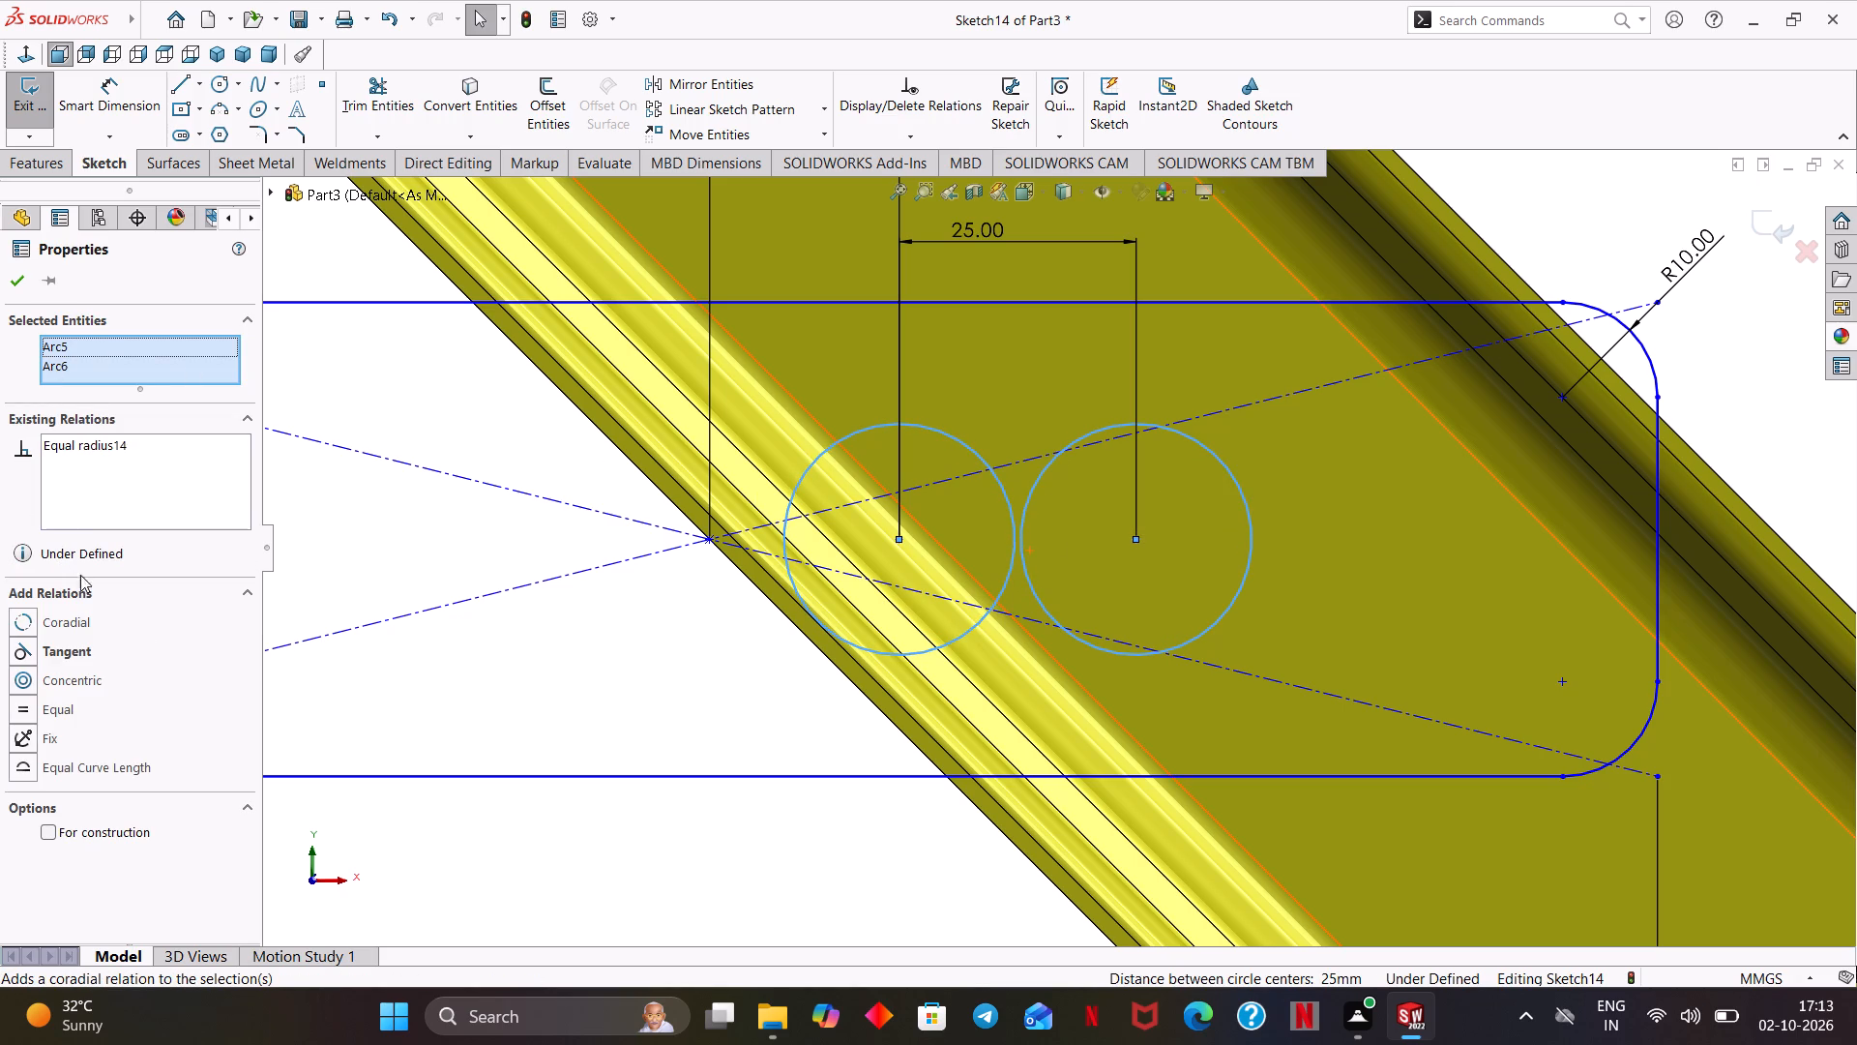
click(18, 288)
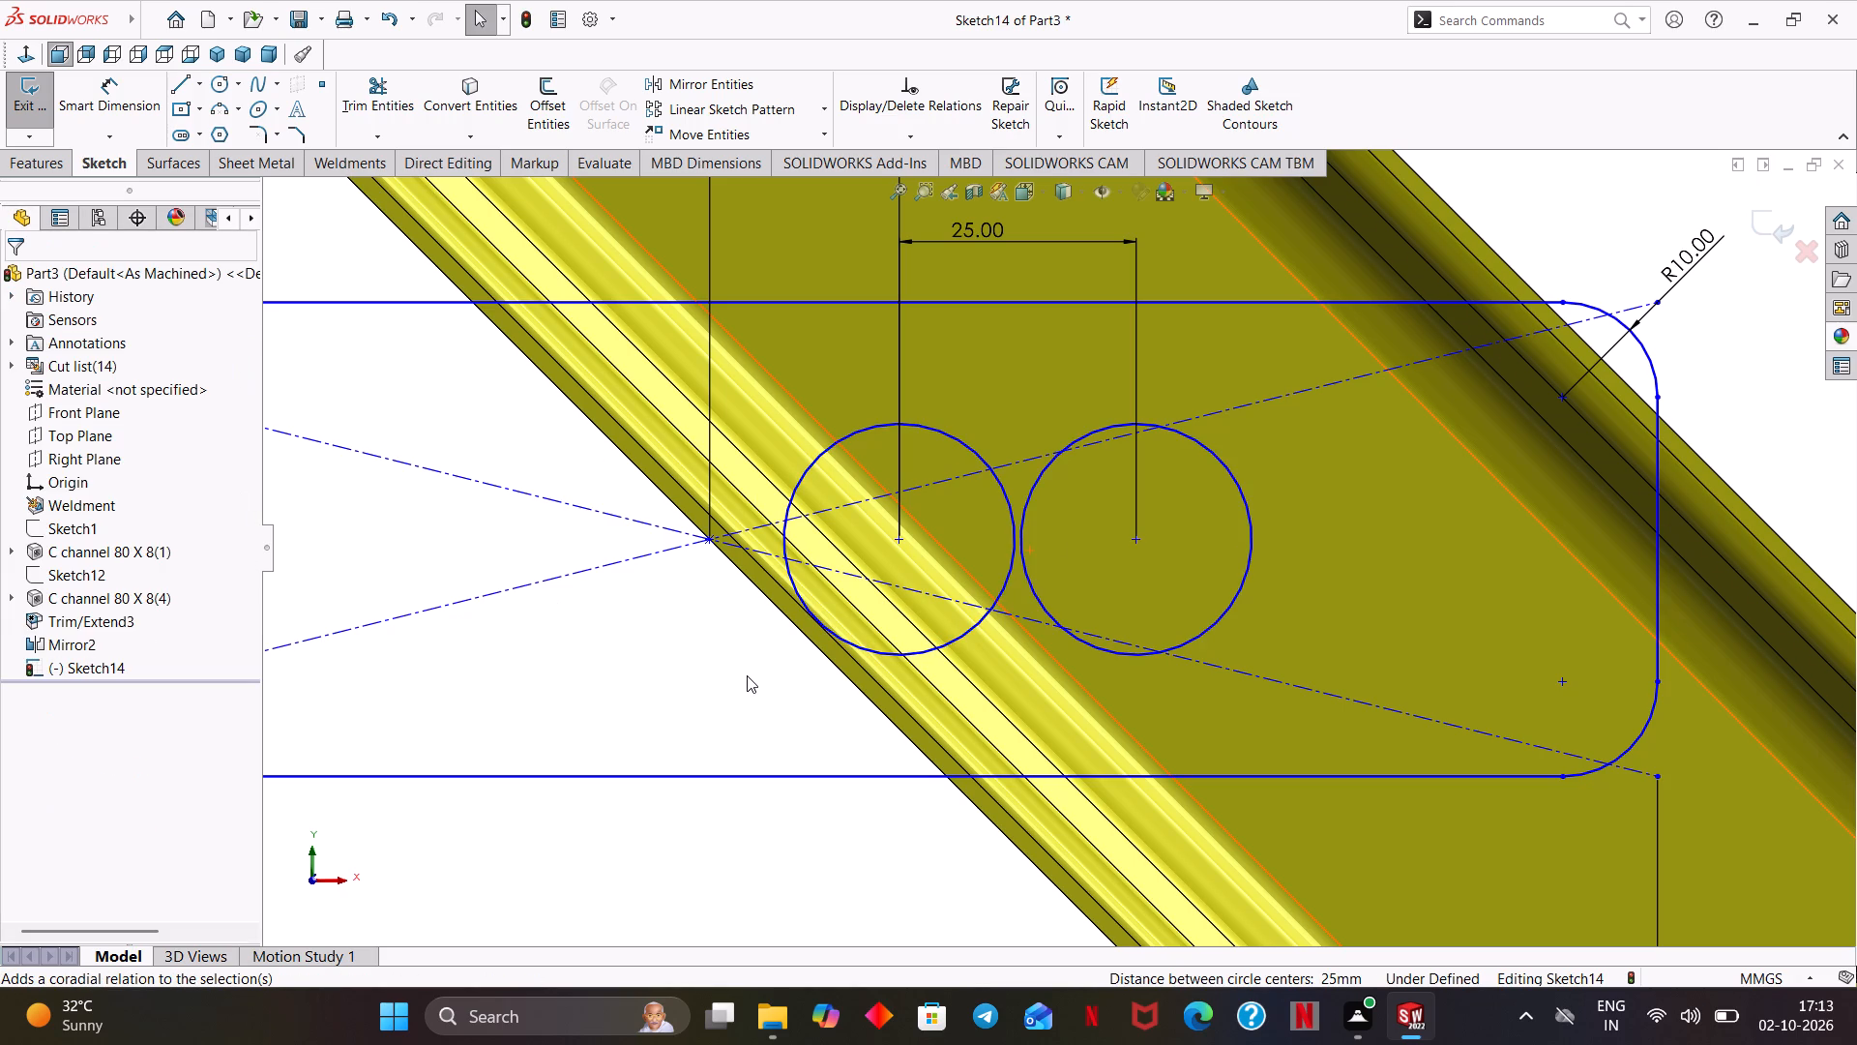
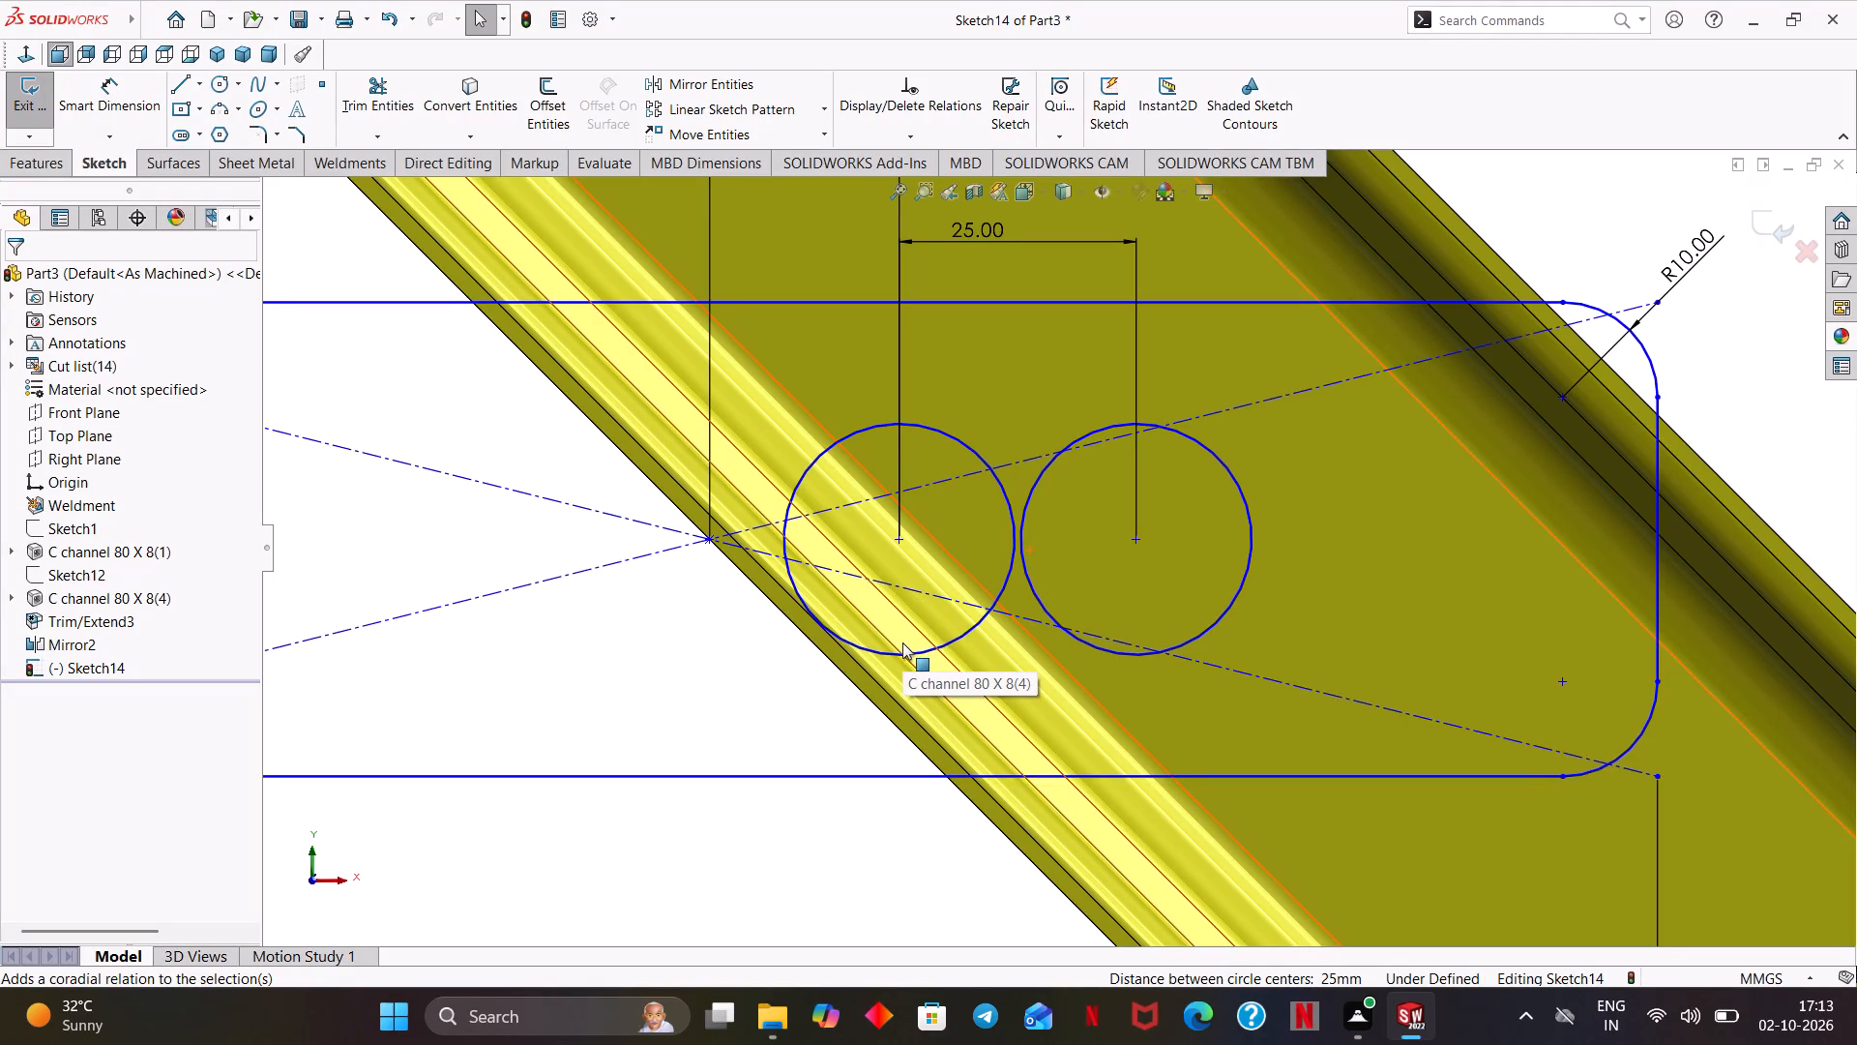
Dimension the vertical distance from the plate rectangle's centre point to the top edge of the horizontal beam as 600 mm.
scroll(902, 642, up, 1)
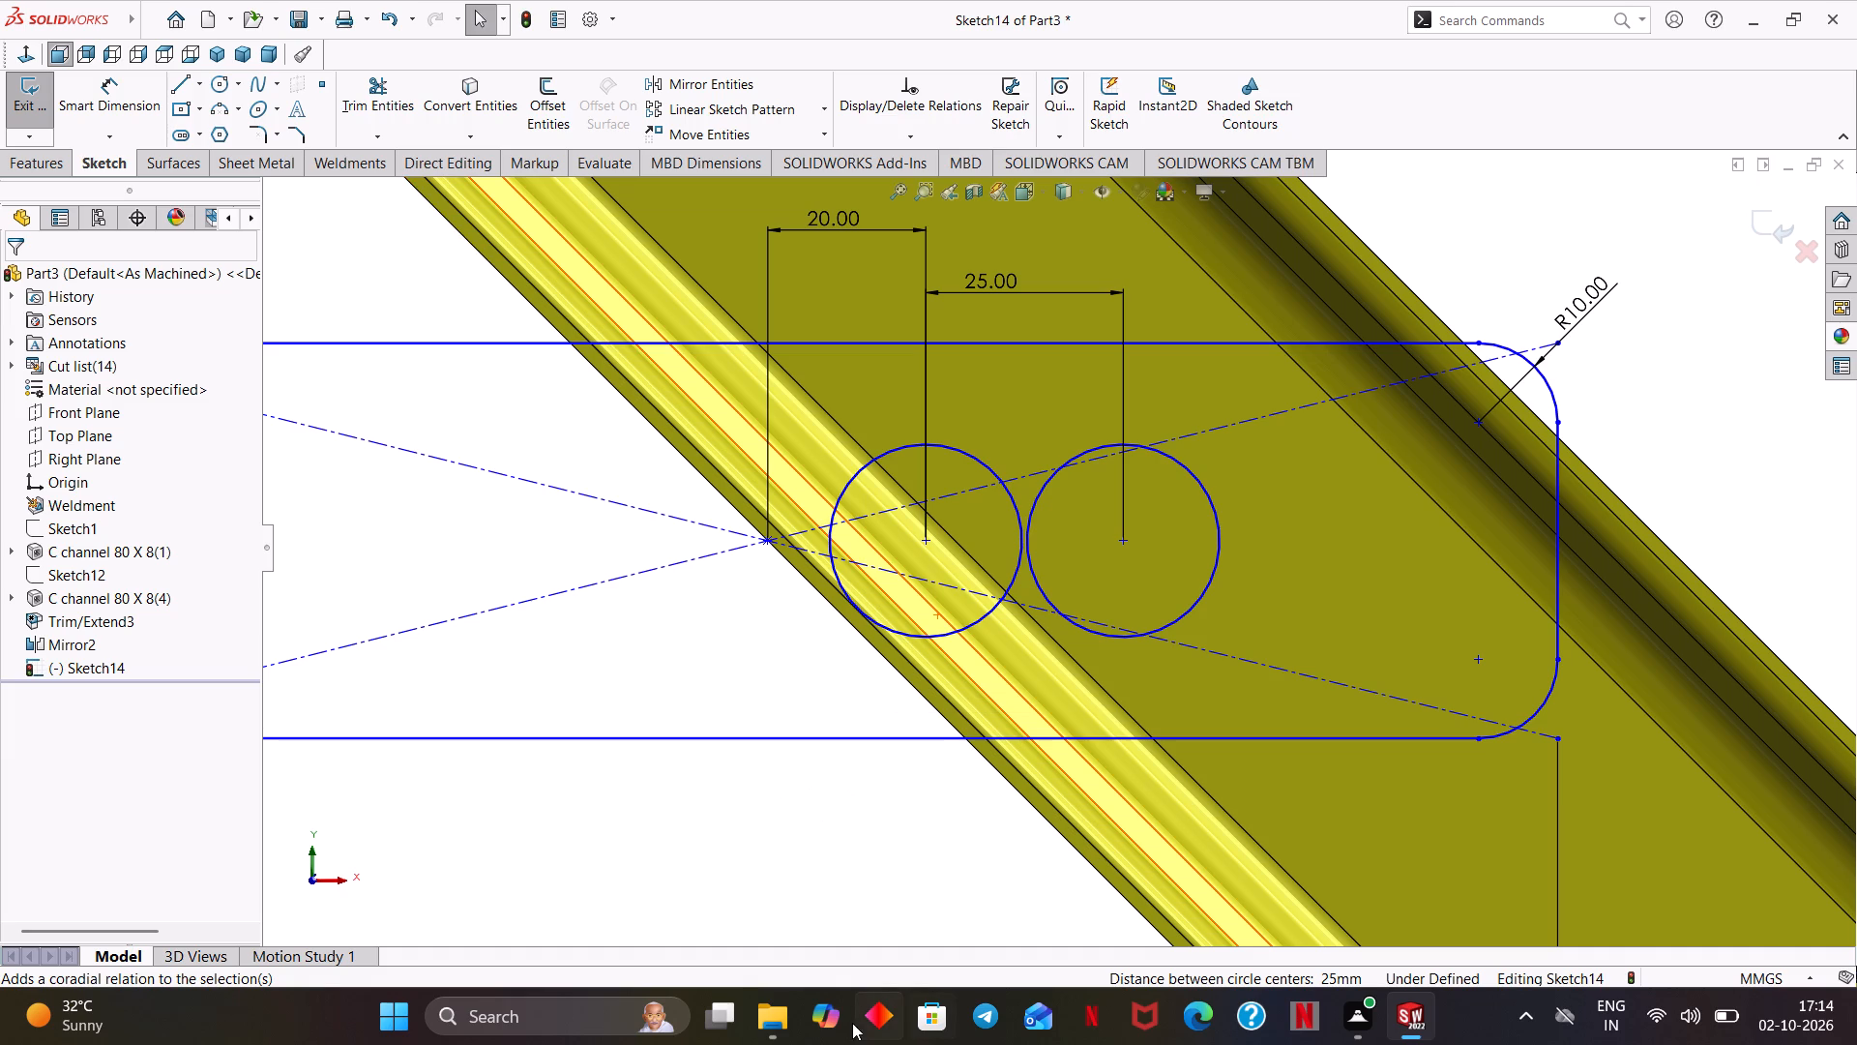
scroll(870, 843, up, 12)
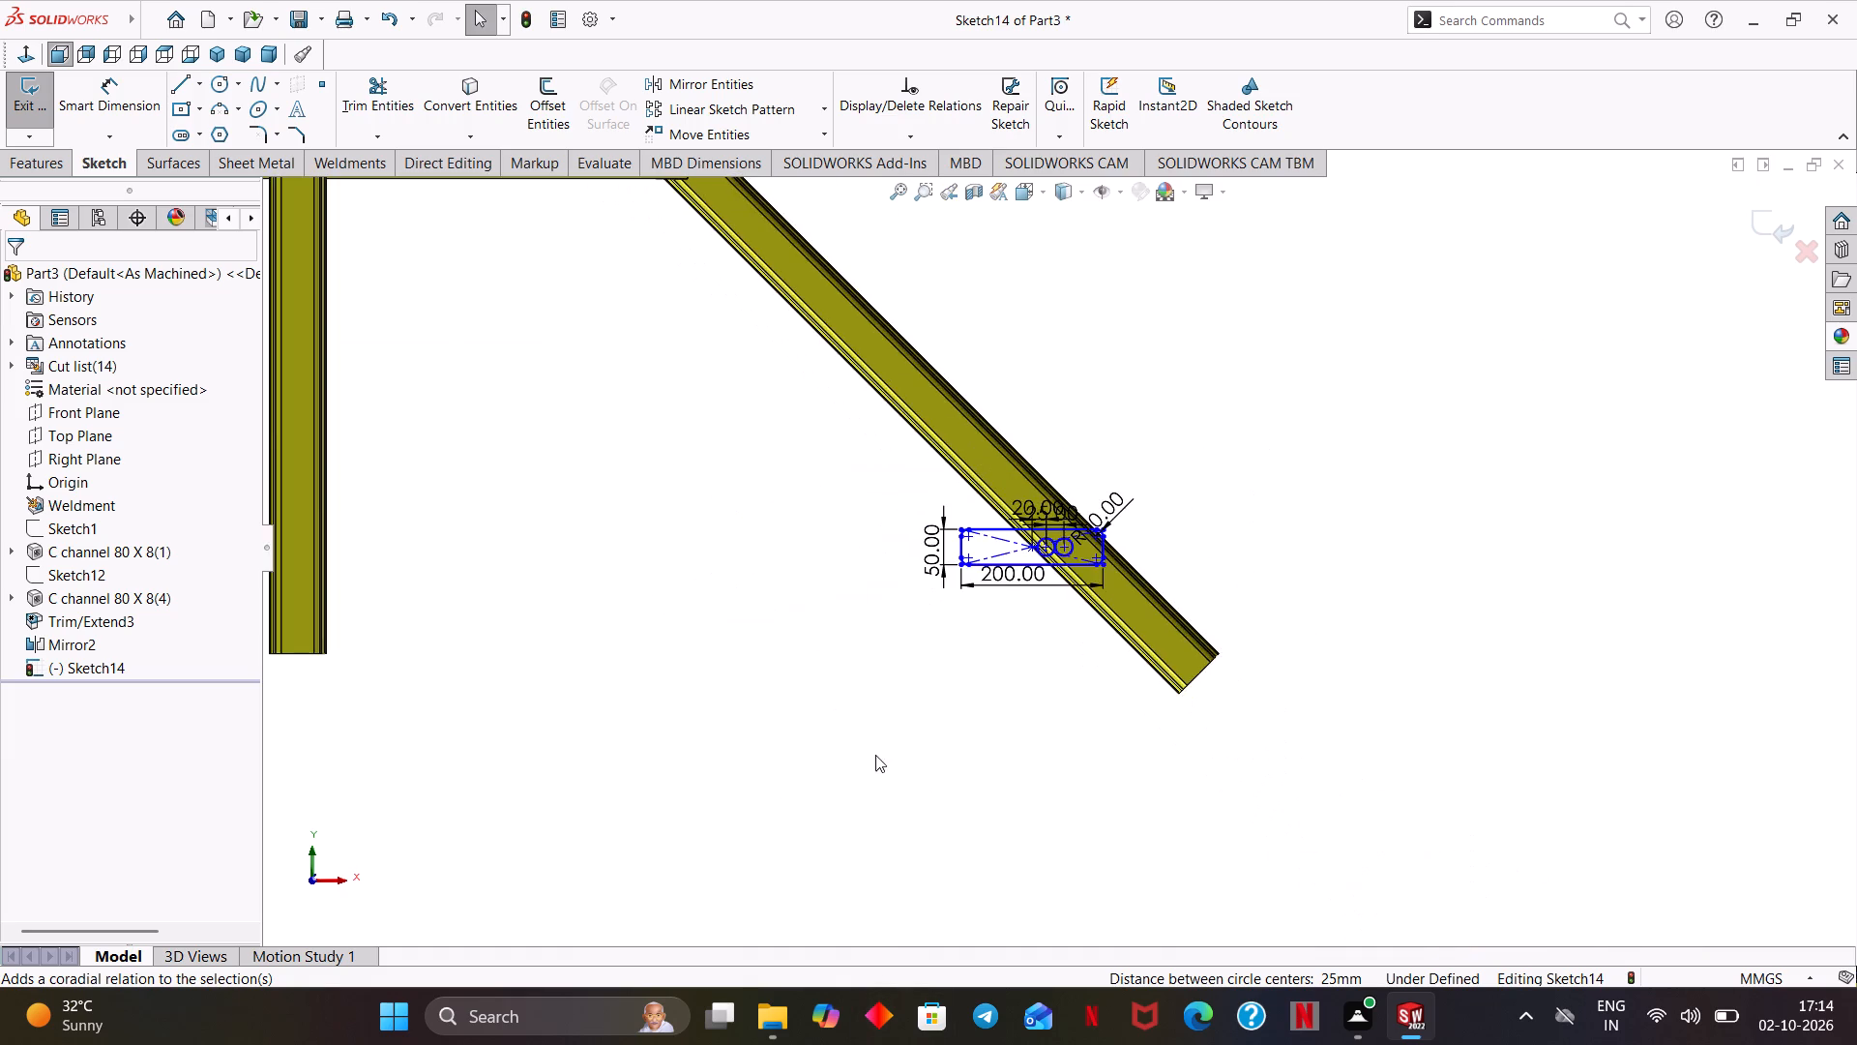
scroll(801, 729, up, 3)
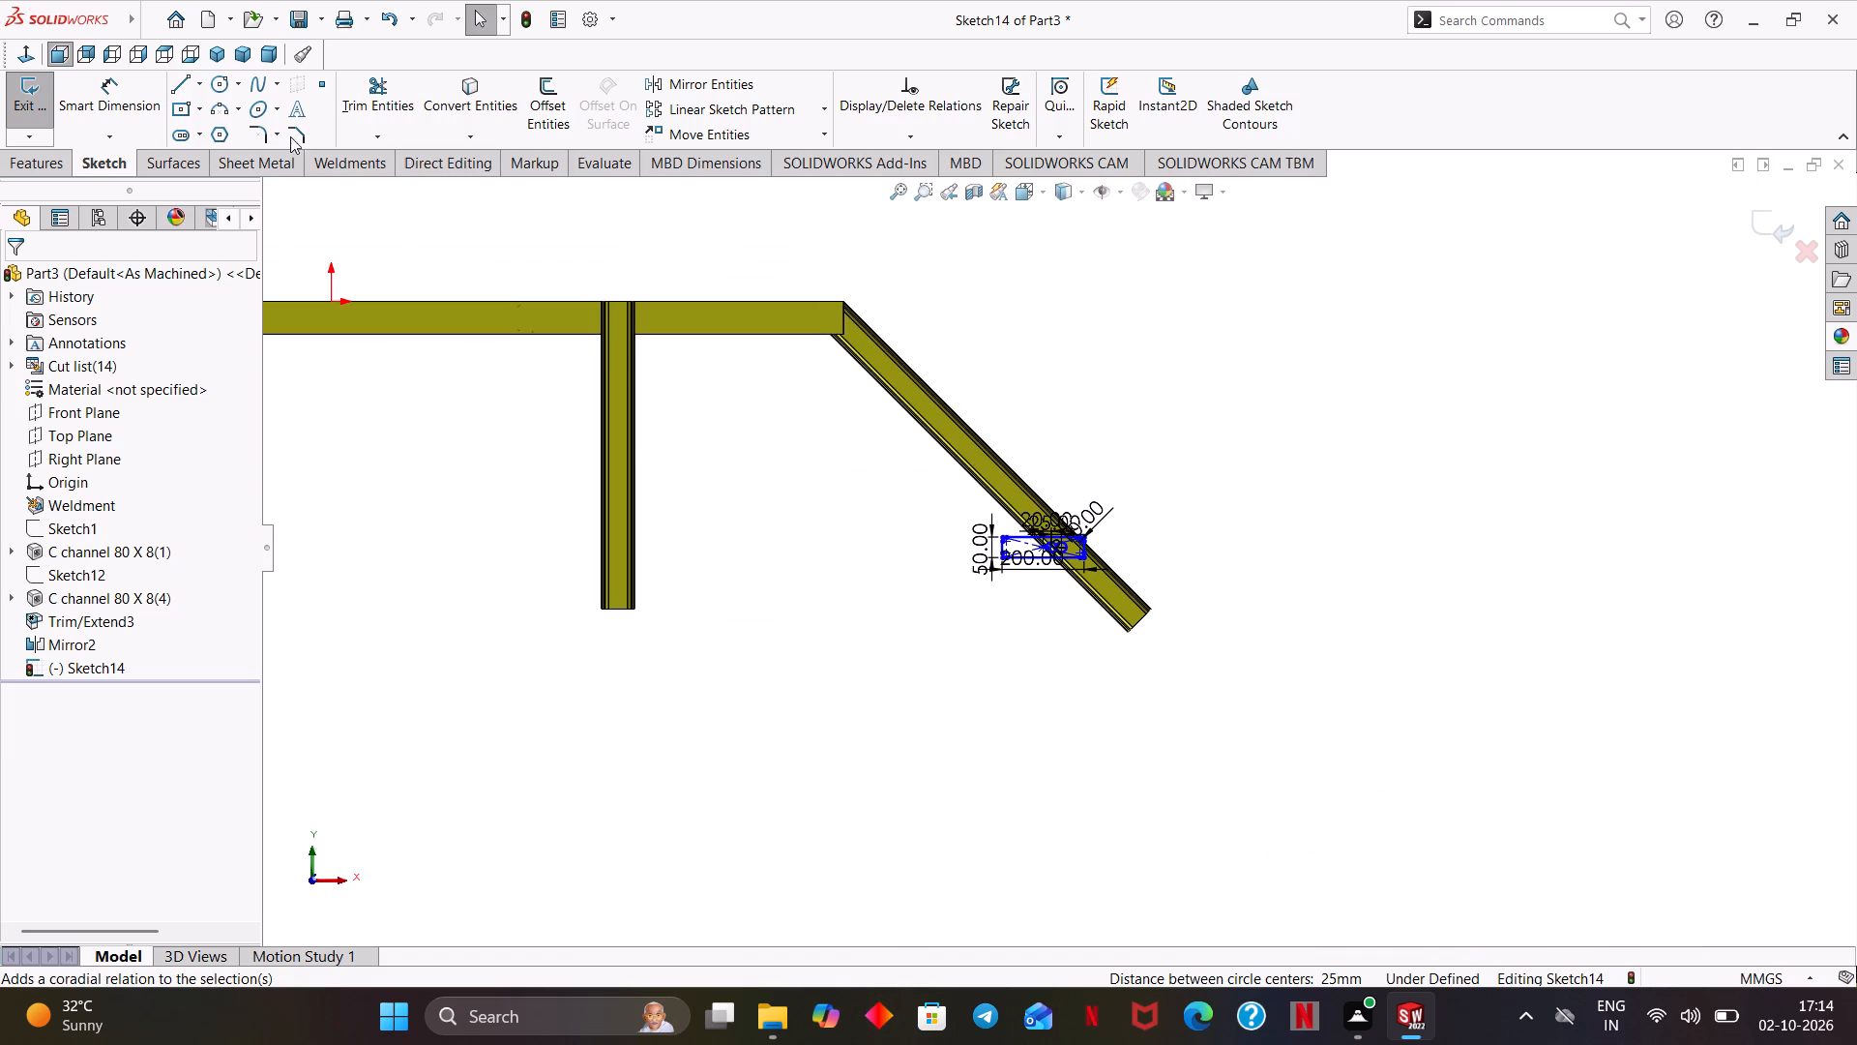
click(106, 103)
scroll(1088, 615, down, 2)
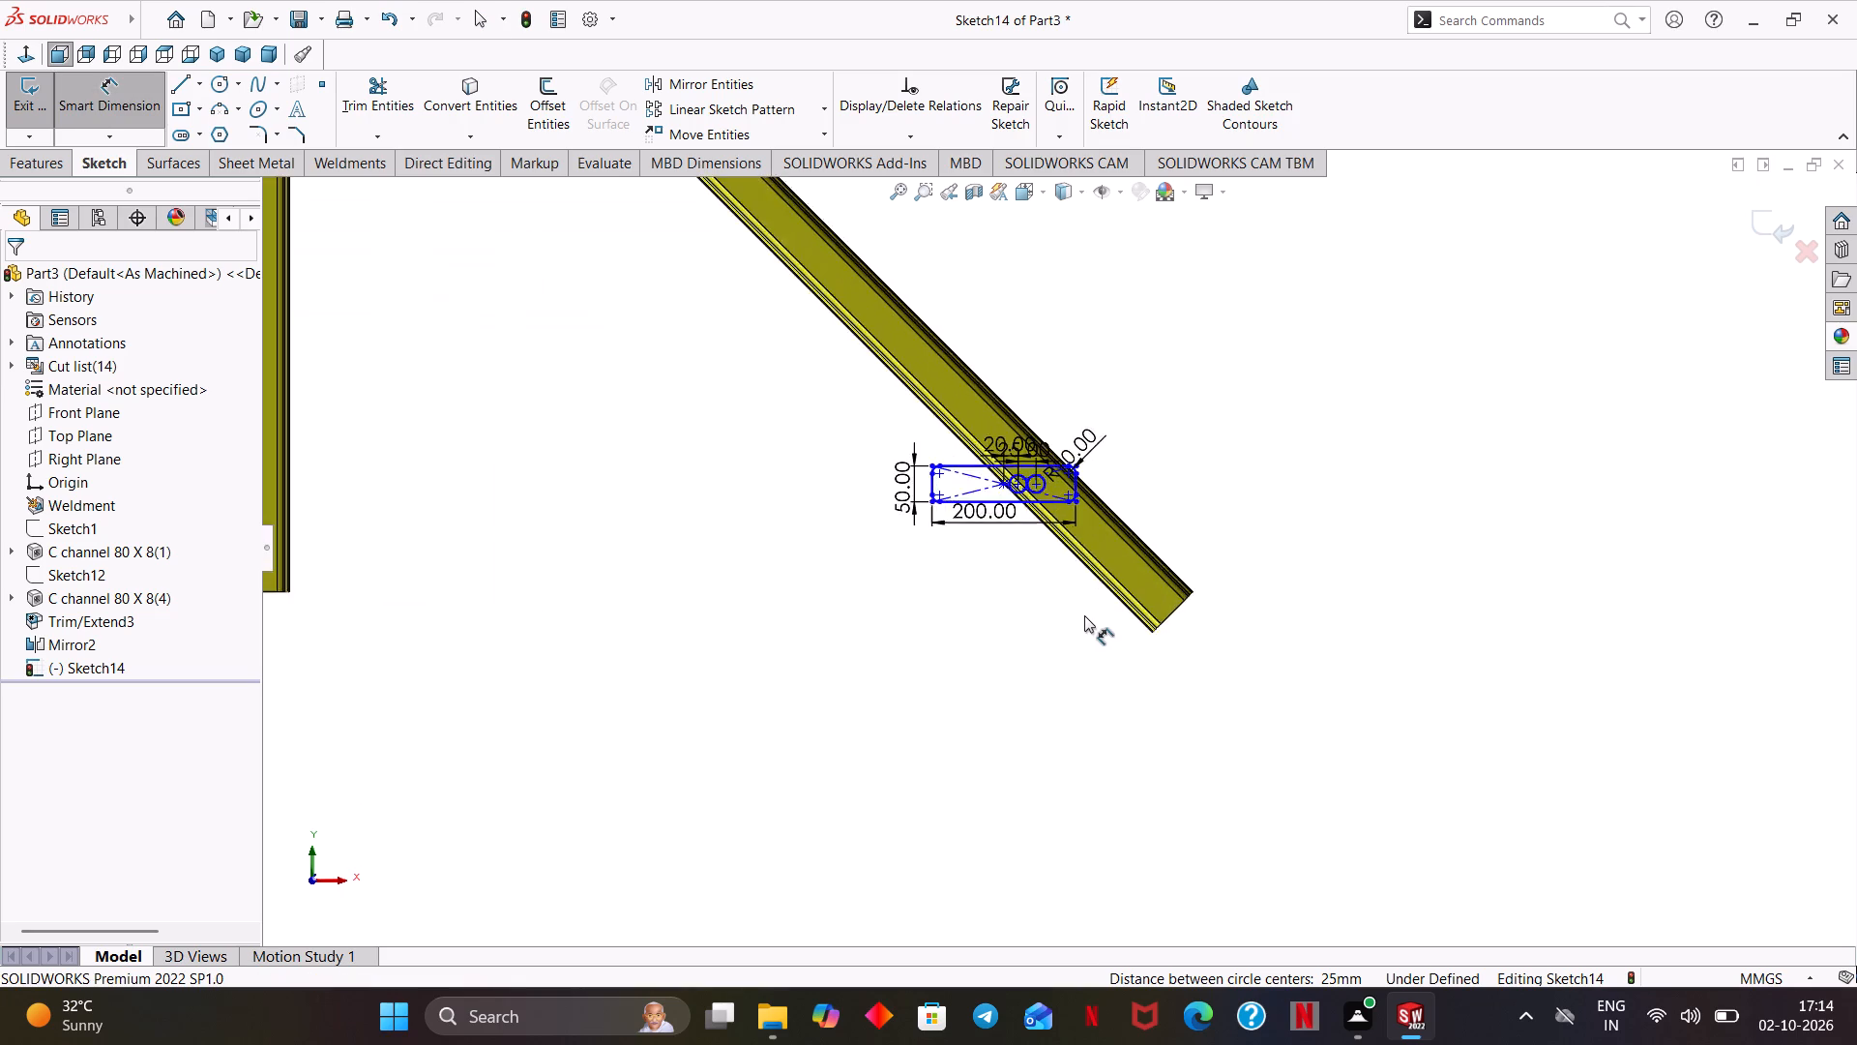
scroll(1084, 615, down, 5)
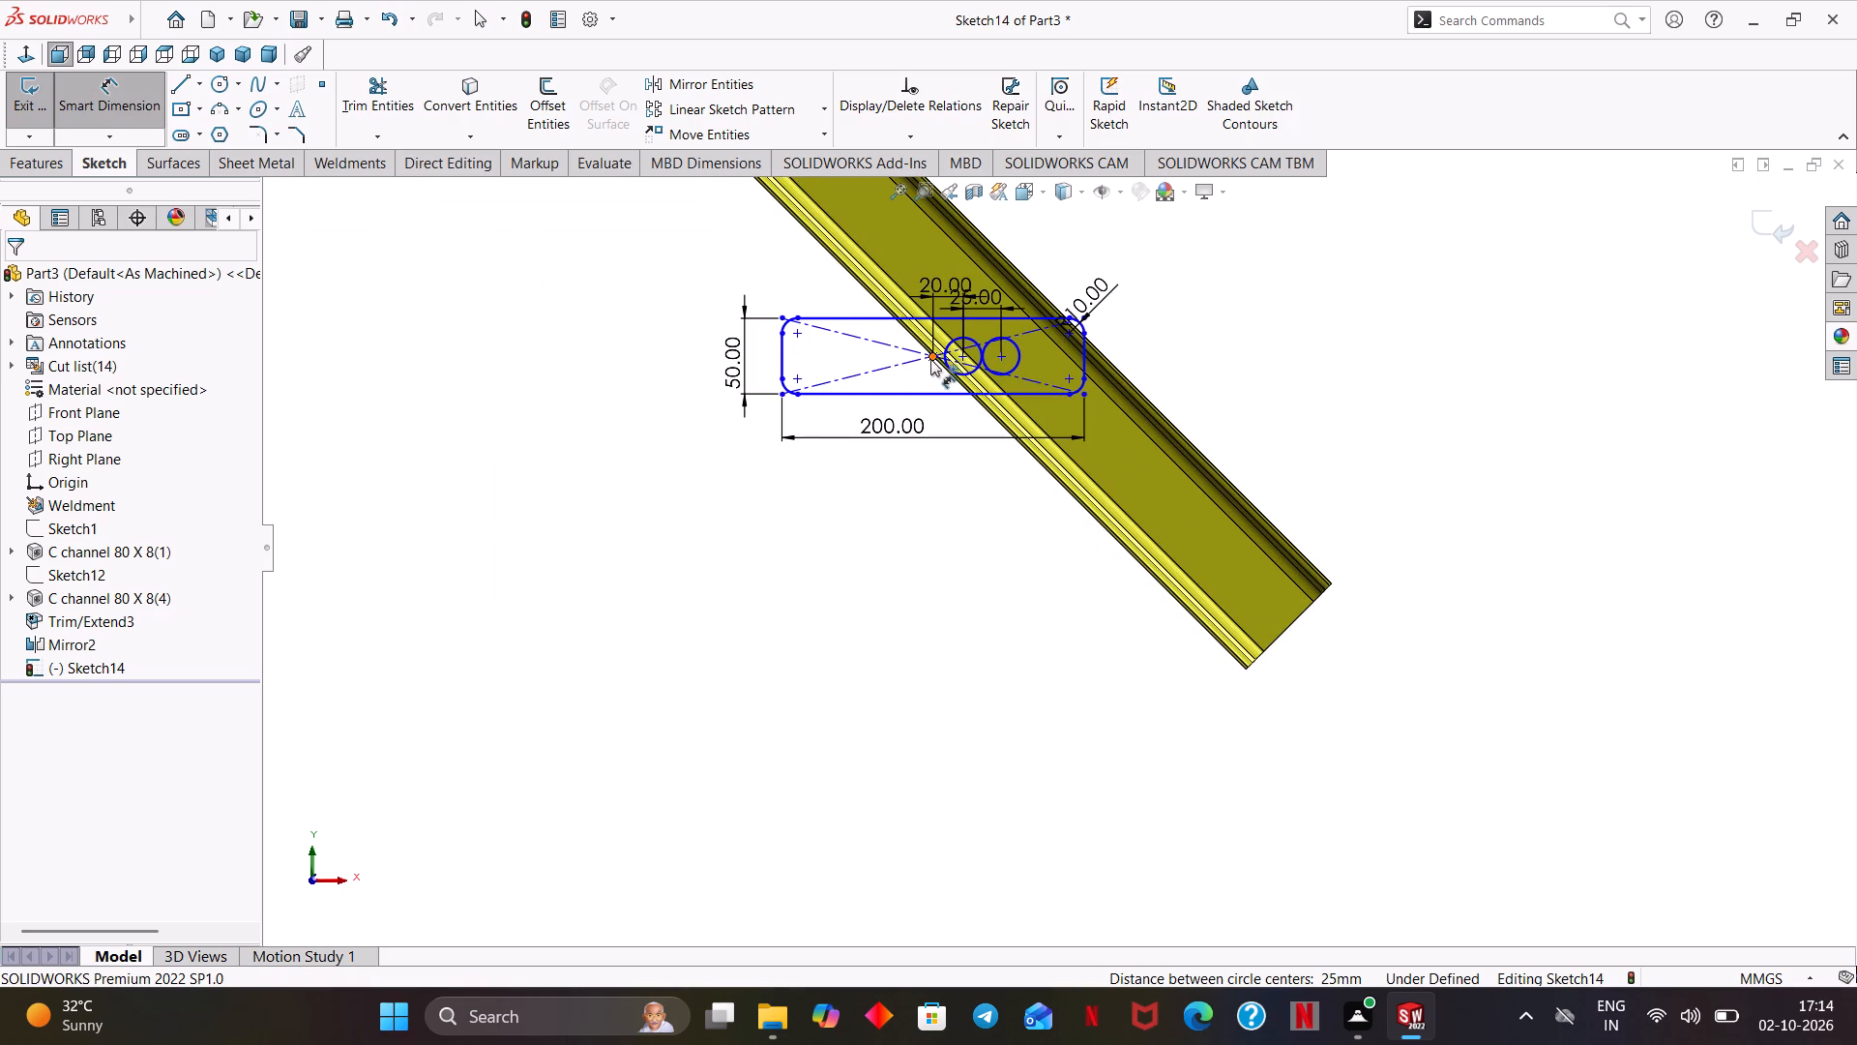
scroll(930, 358, down, 7)
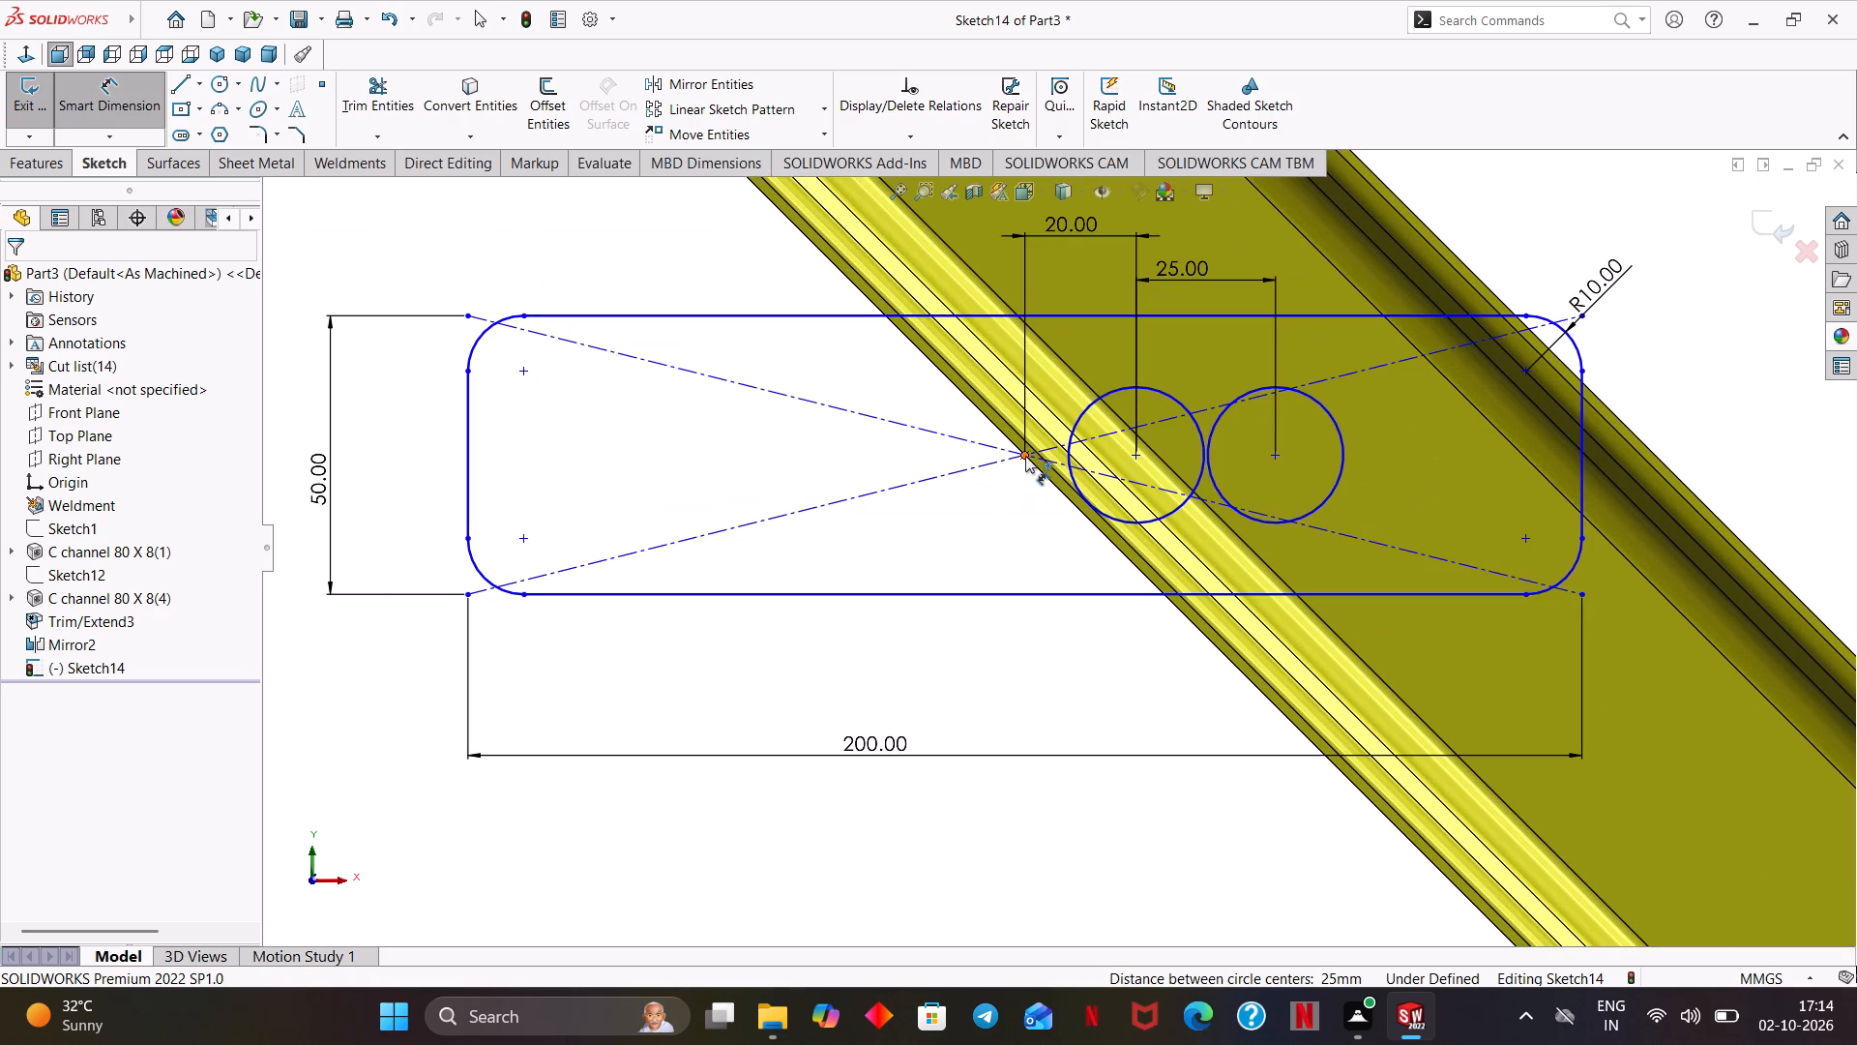
click(1025, 456)
scroll(889, 518, up, 10)
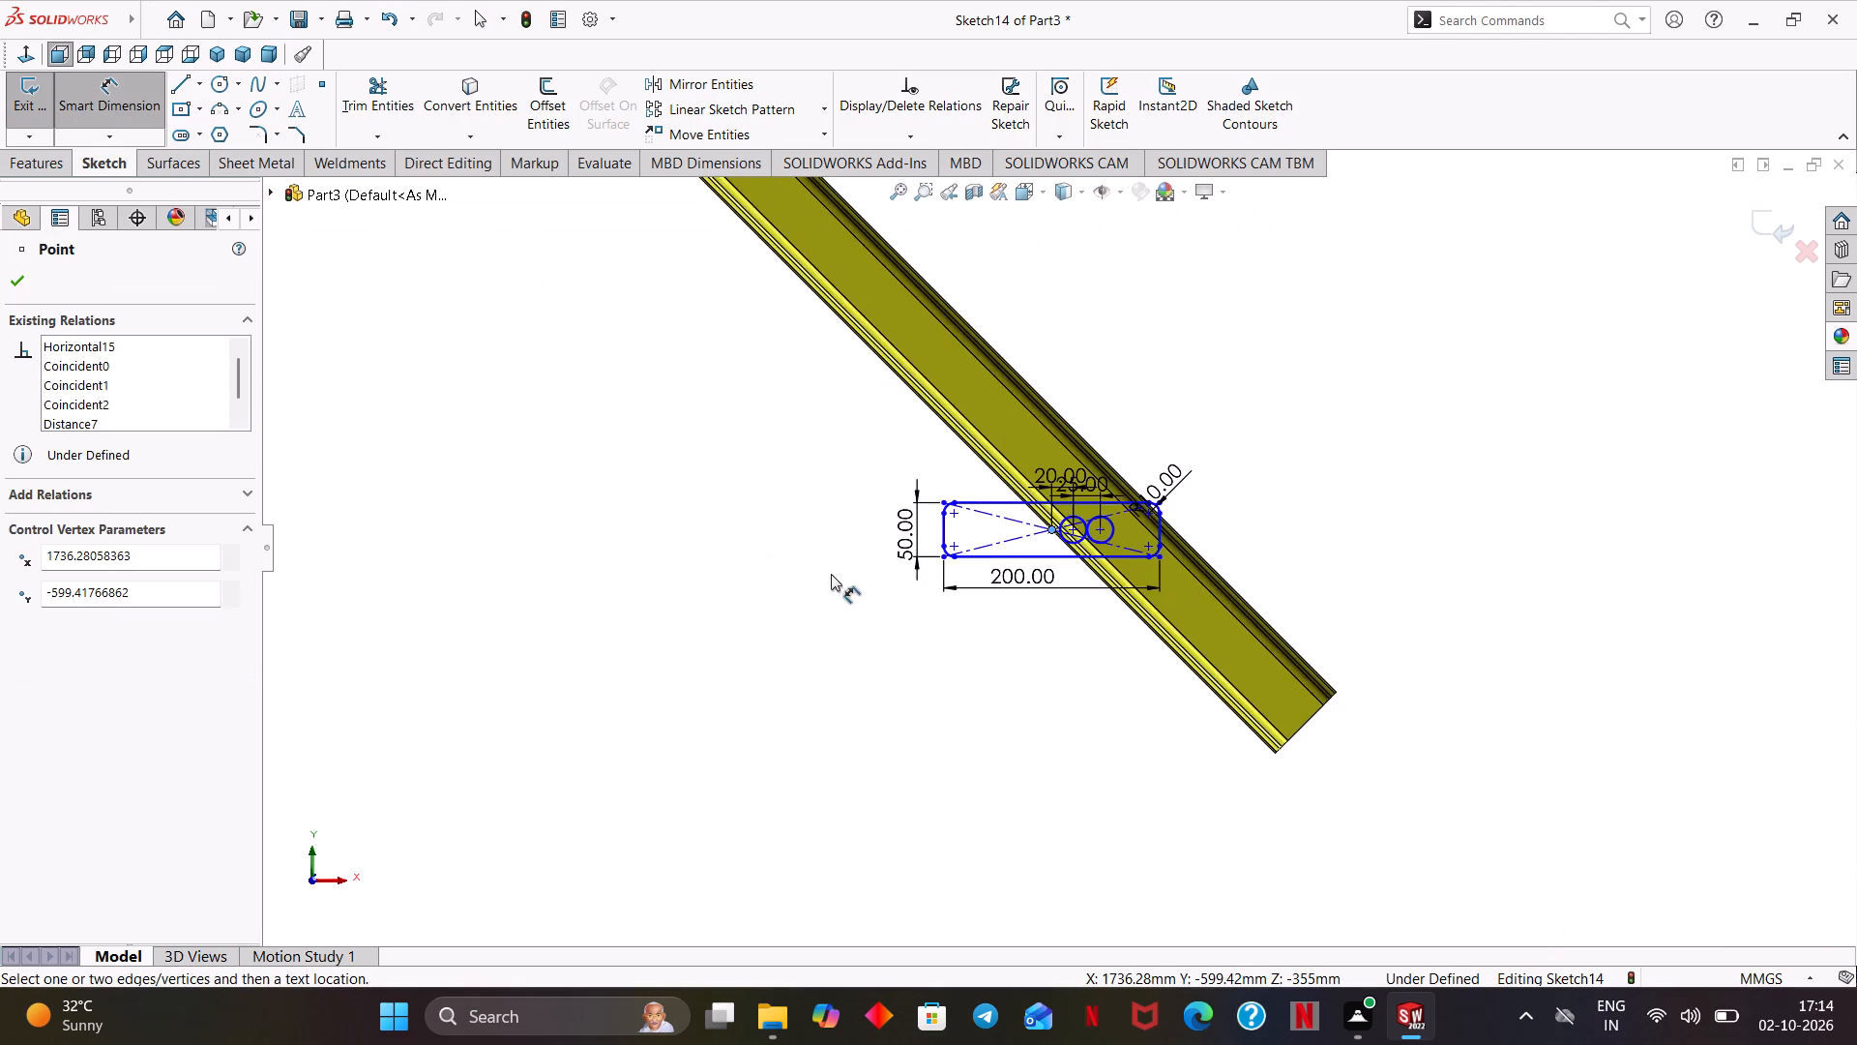
scroll(831, 574, up, 2)
ctrl+middle_drag(828, 571, 914, 766)
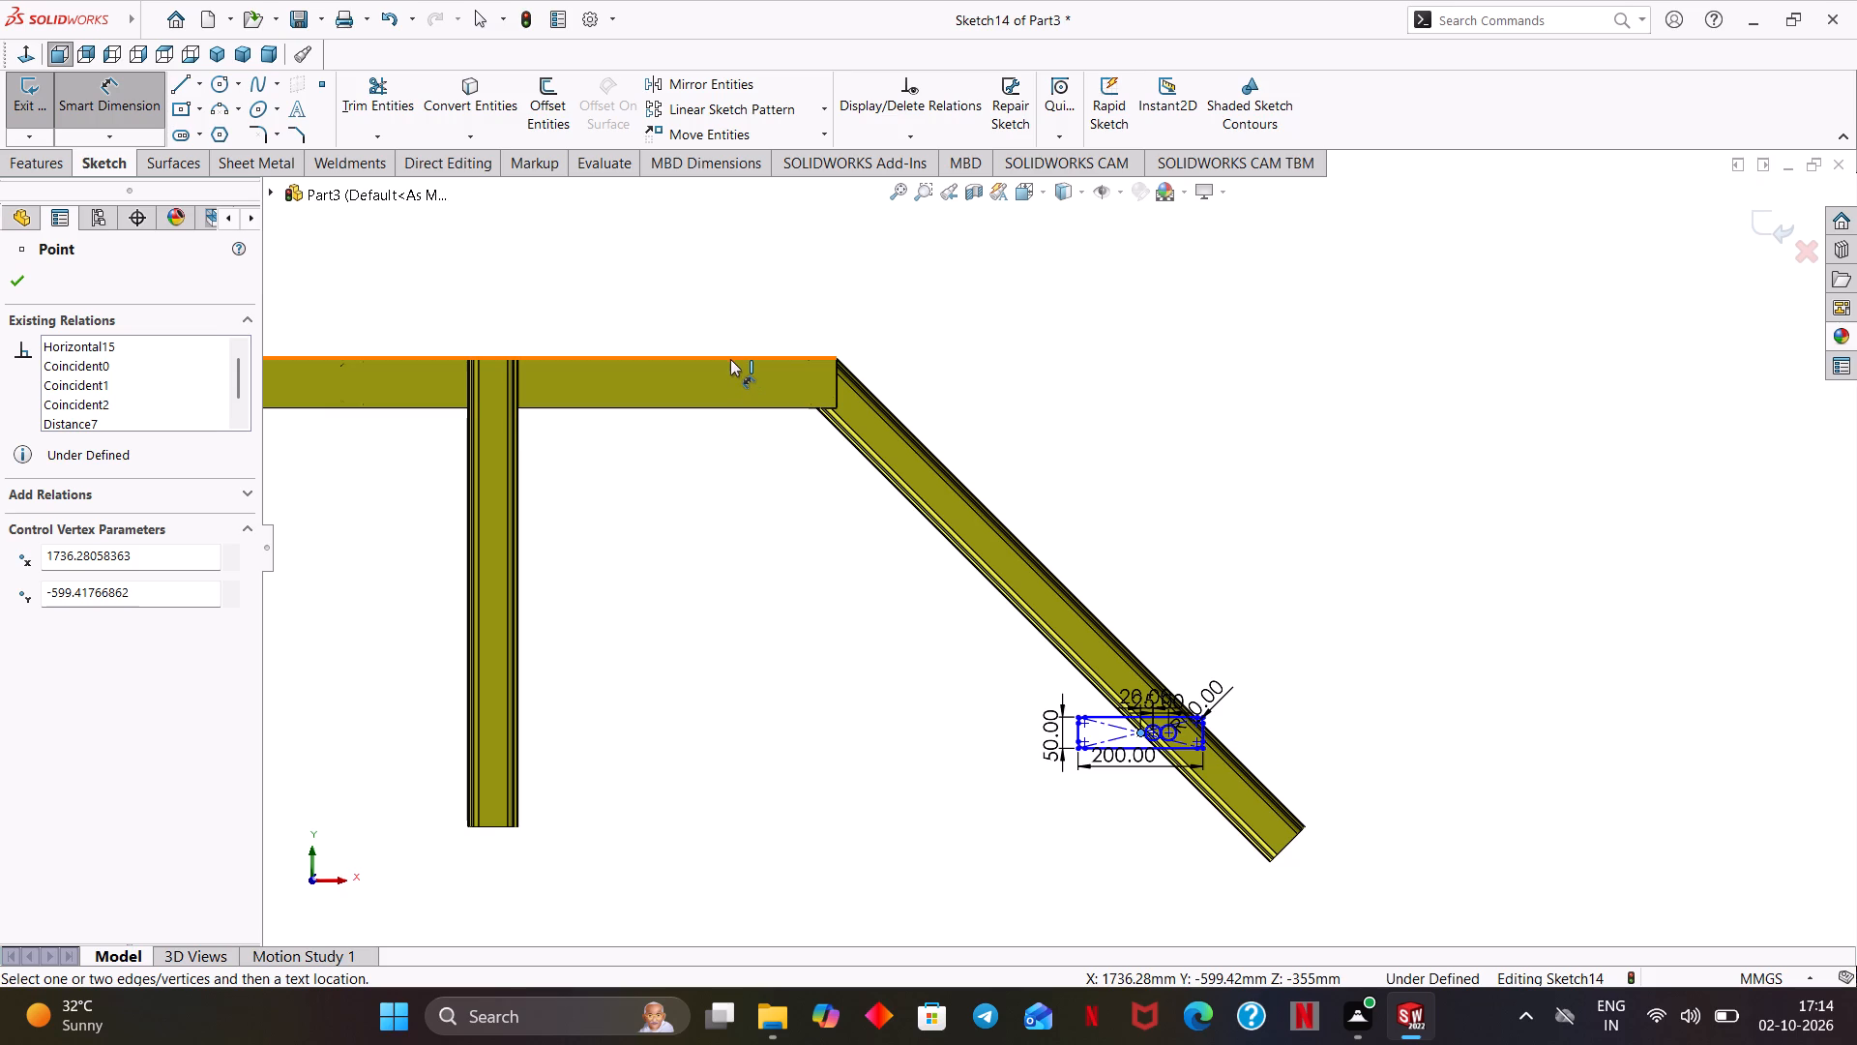
click(730, 359)
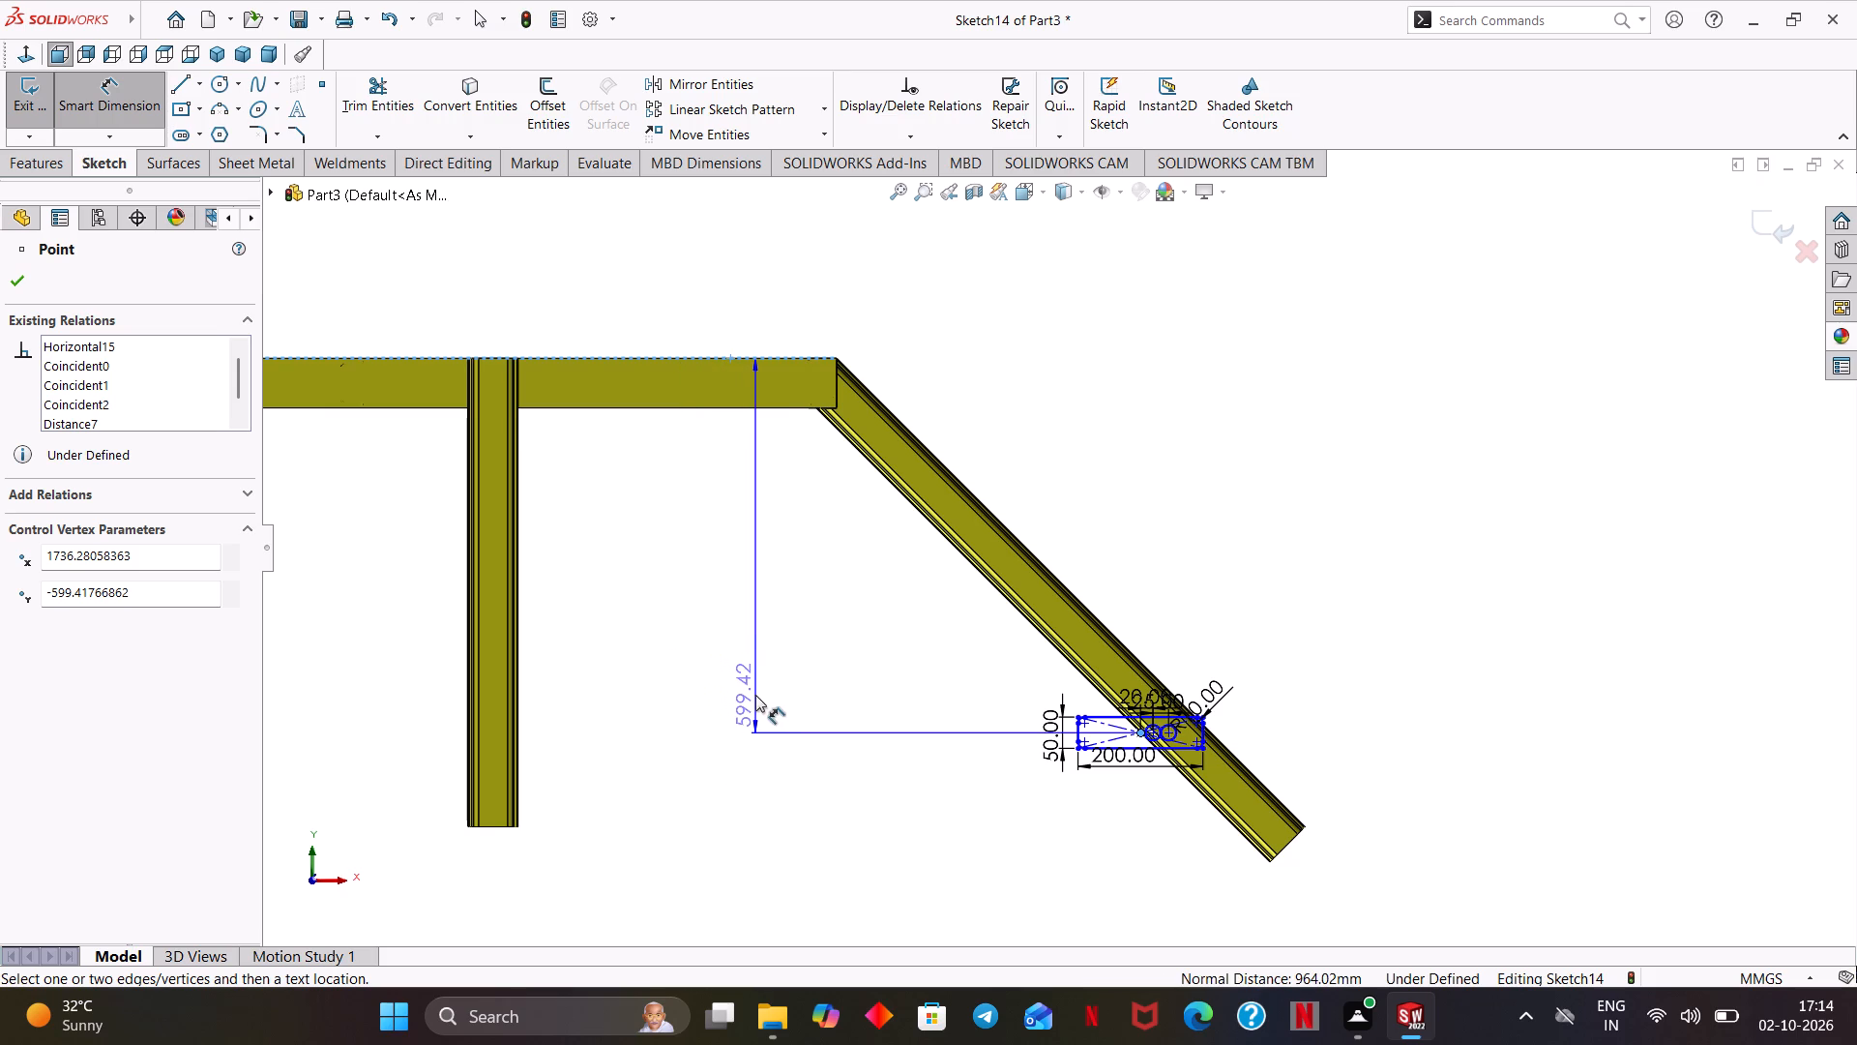
click(755, 695)
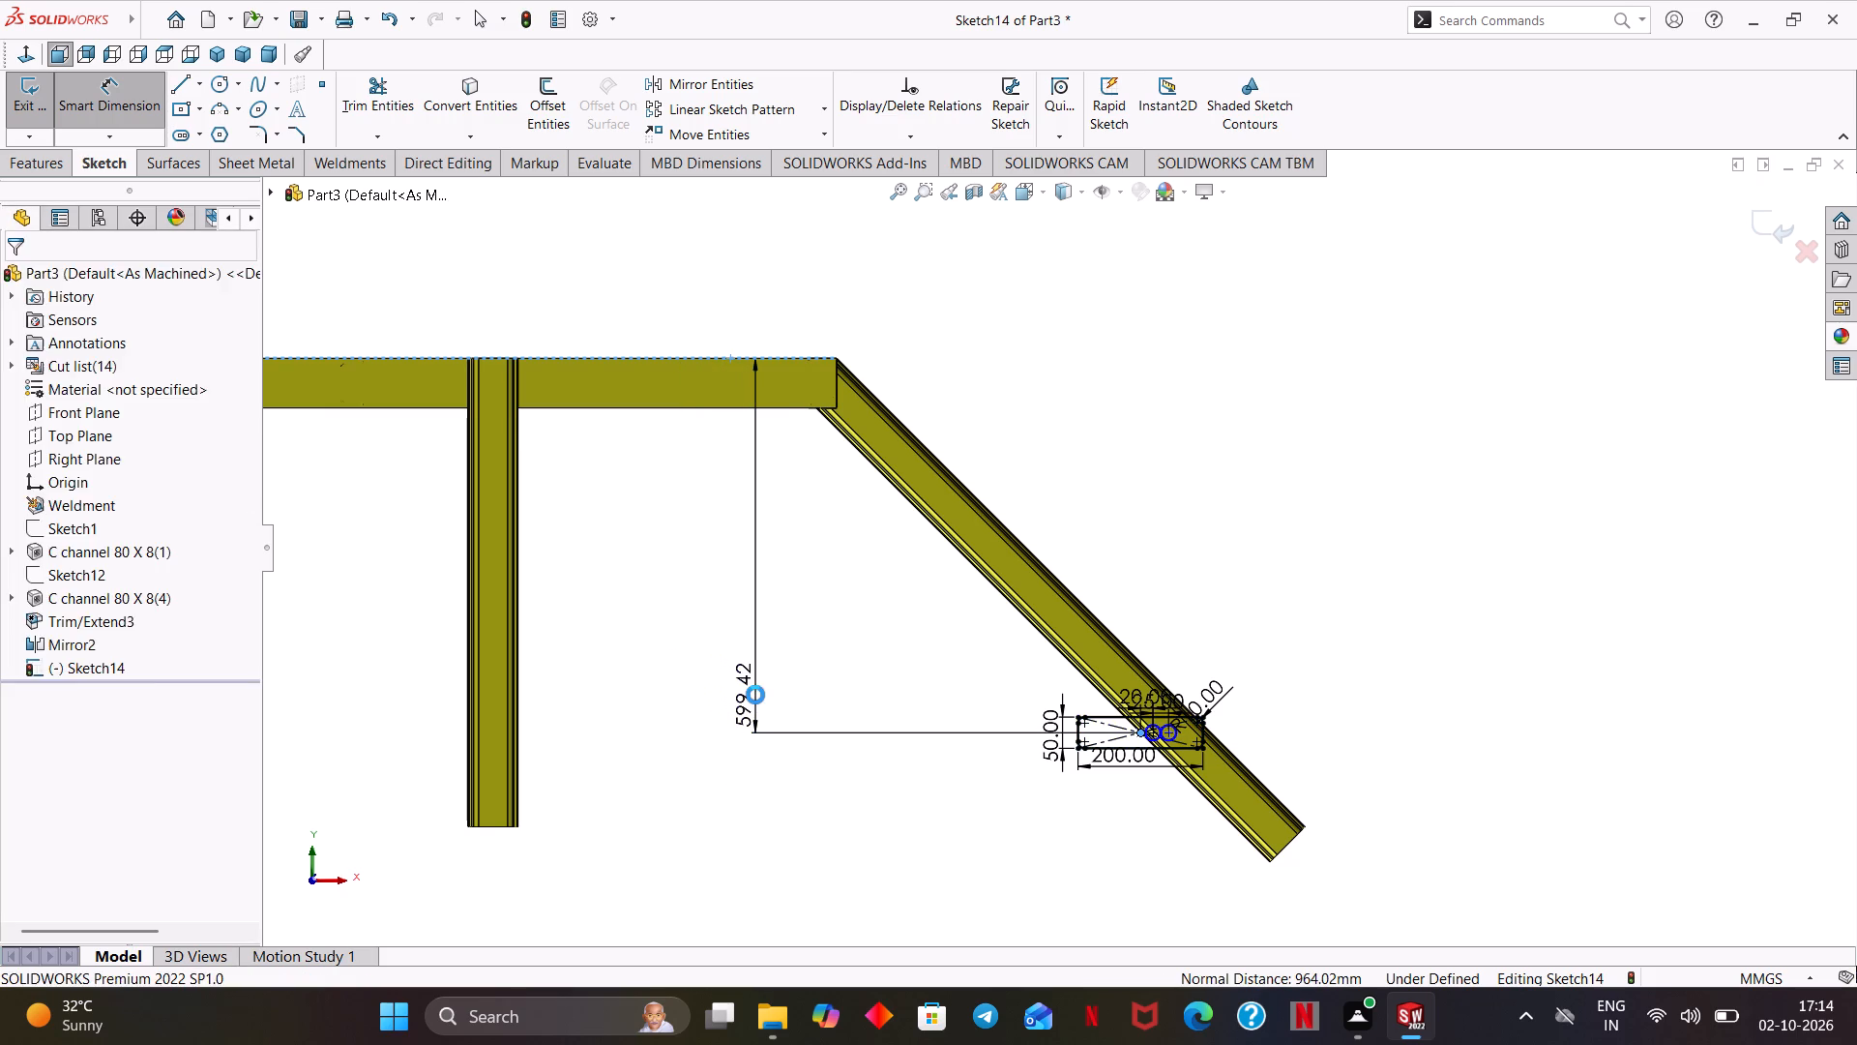
text(600)
key(Return)
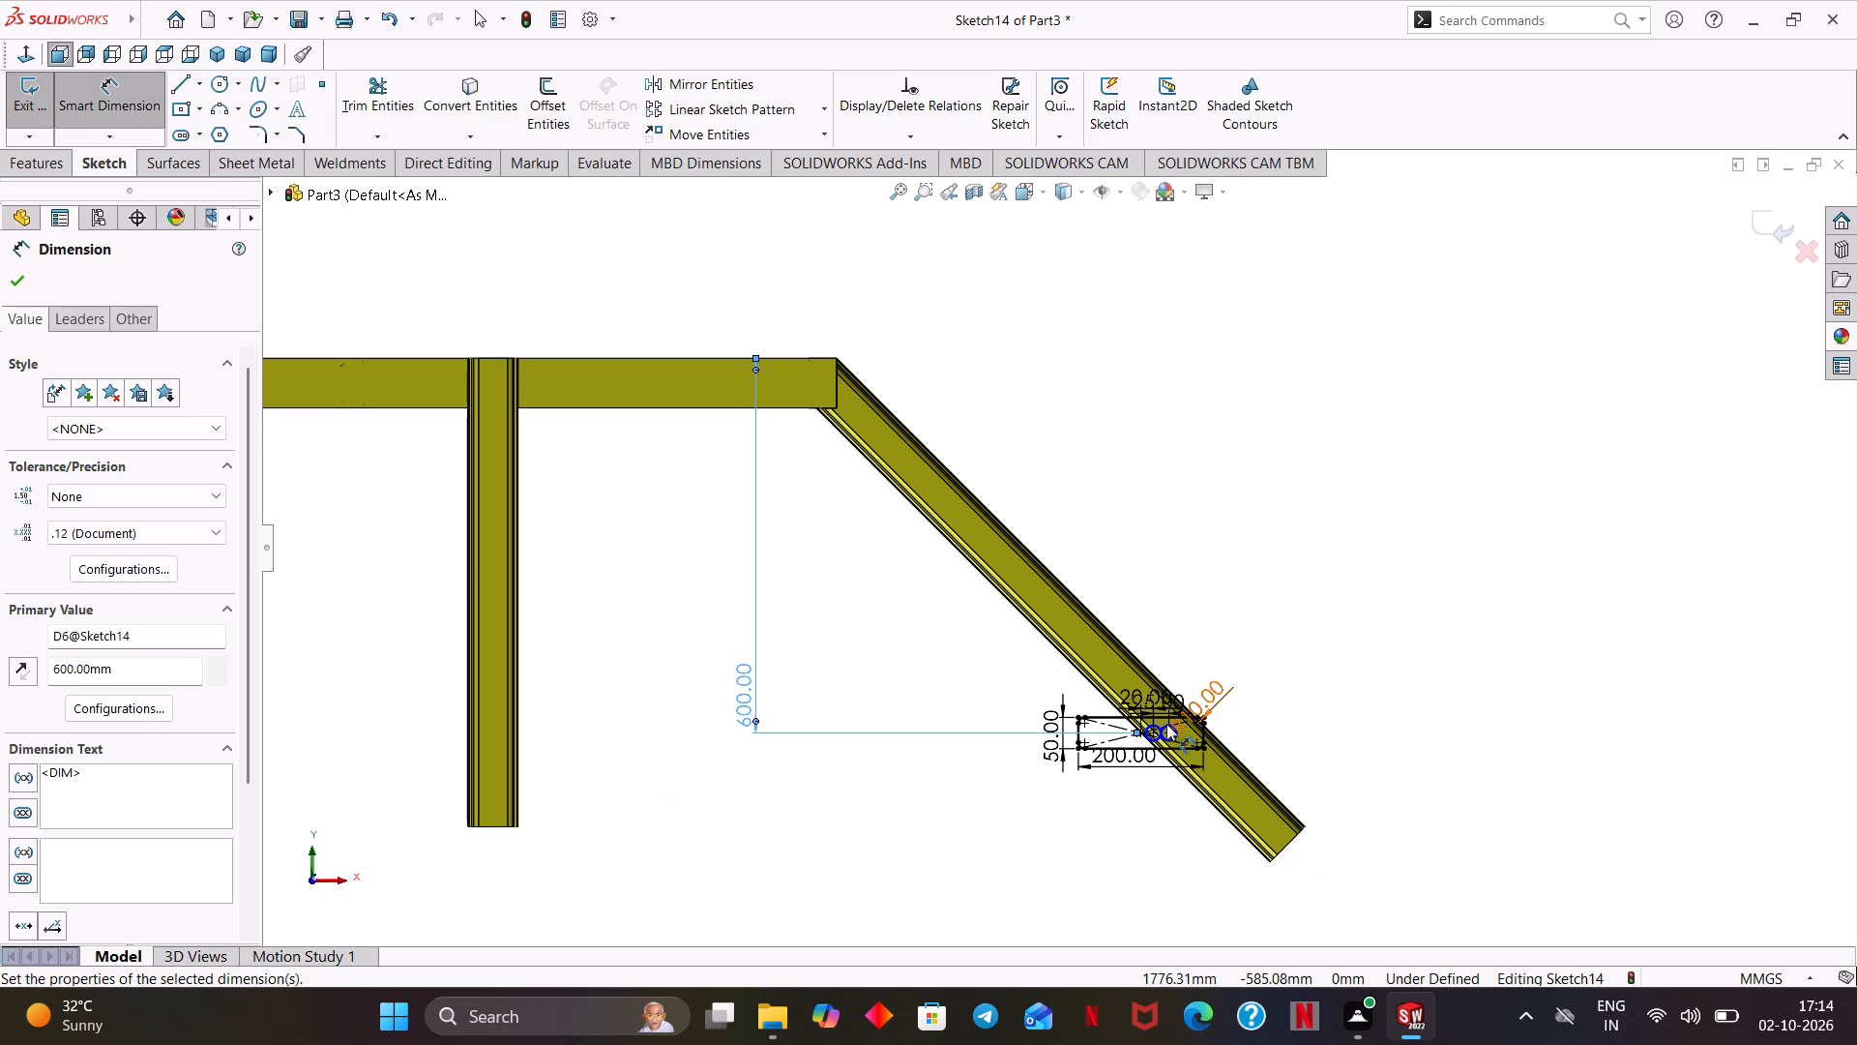
Dimension the diameter of the circle farther from the rectangle's centre to 15 mm.
scroll(1166, 724, down, 10)
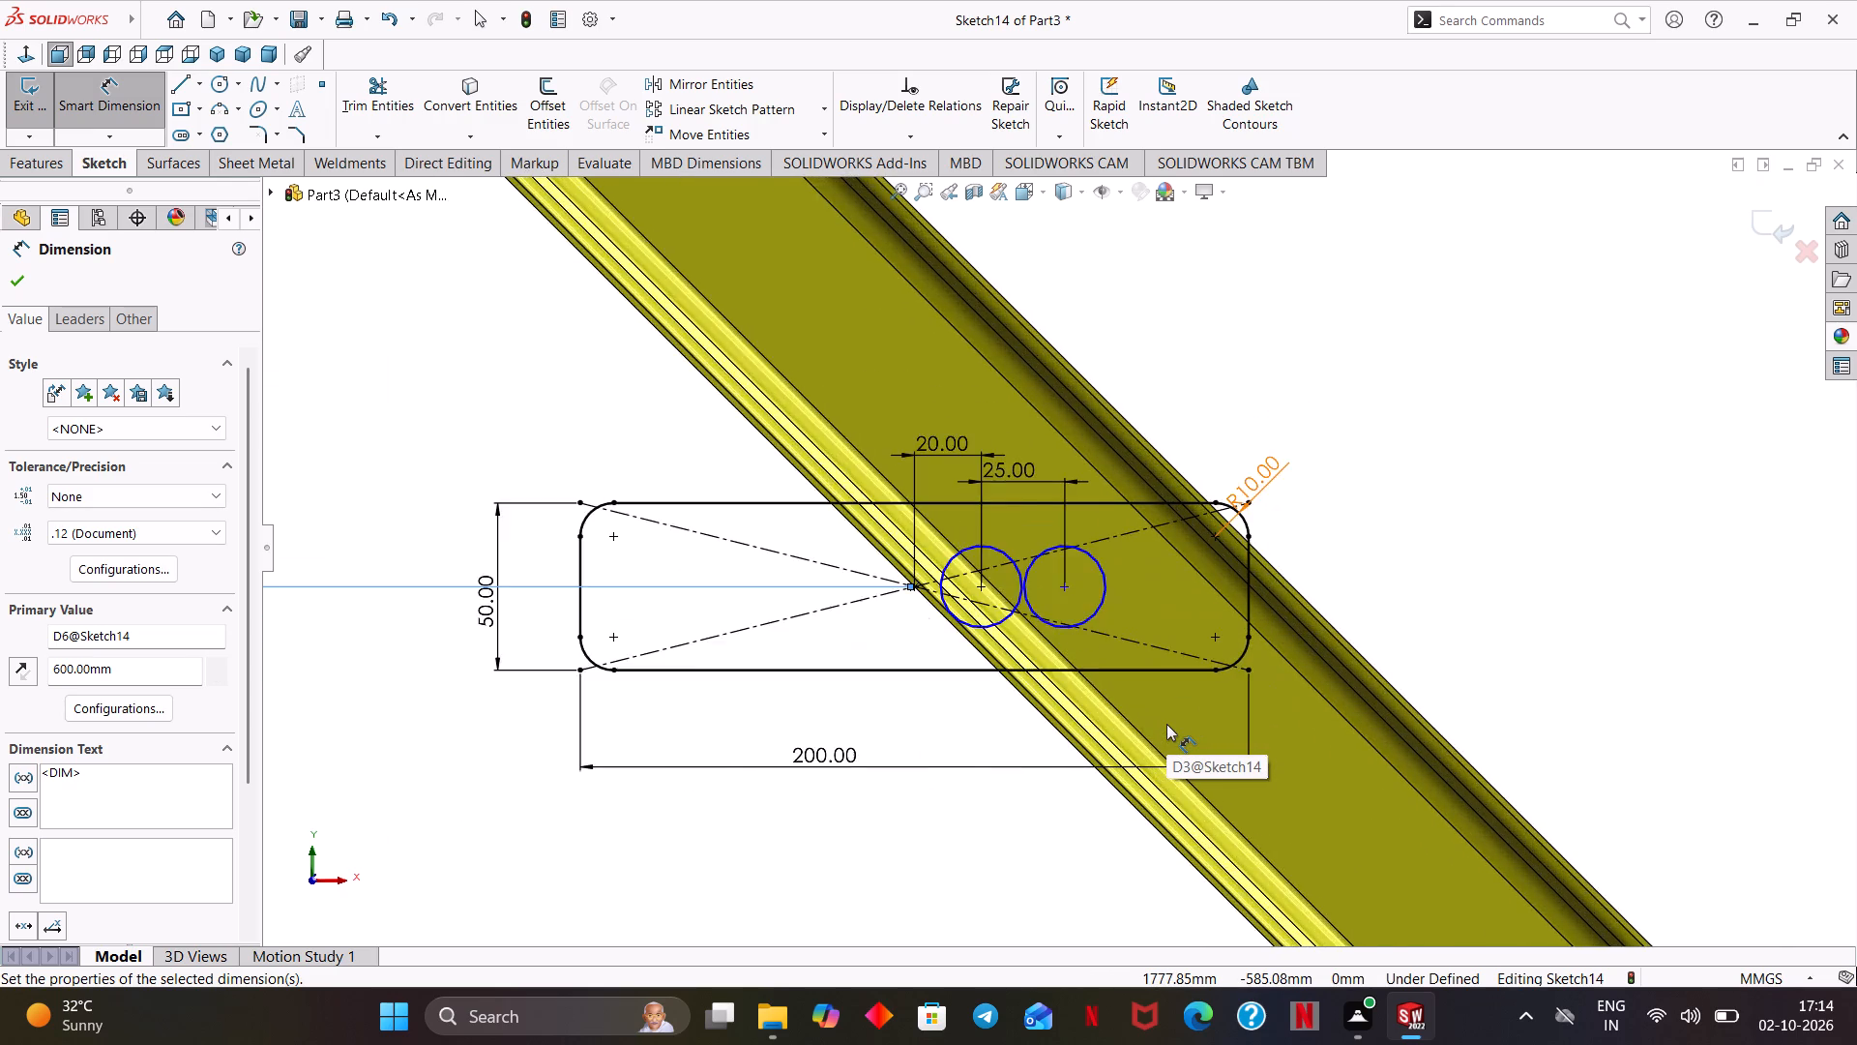
scroll(1166, 724, down, 3)
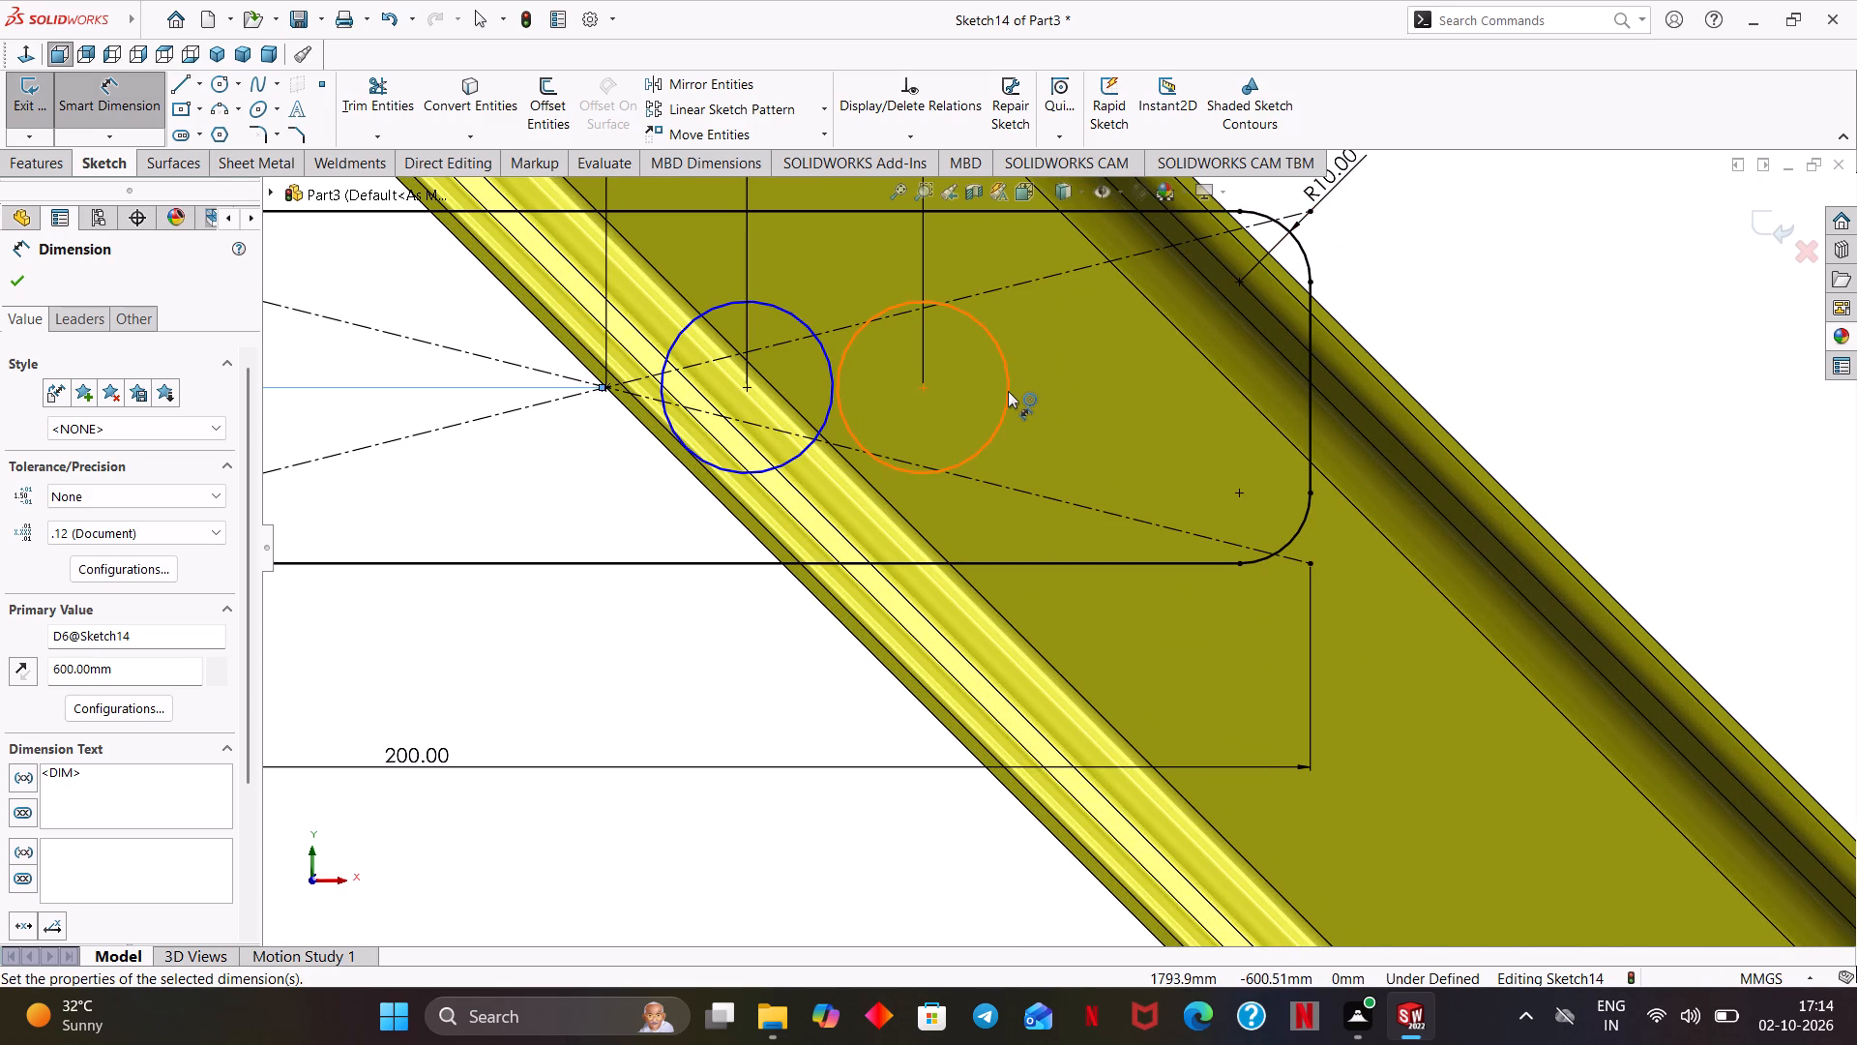
click(1008, 391)
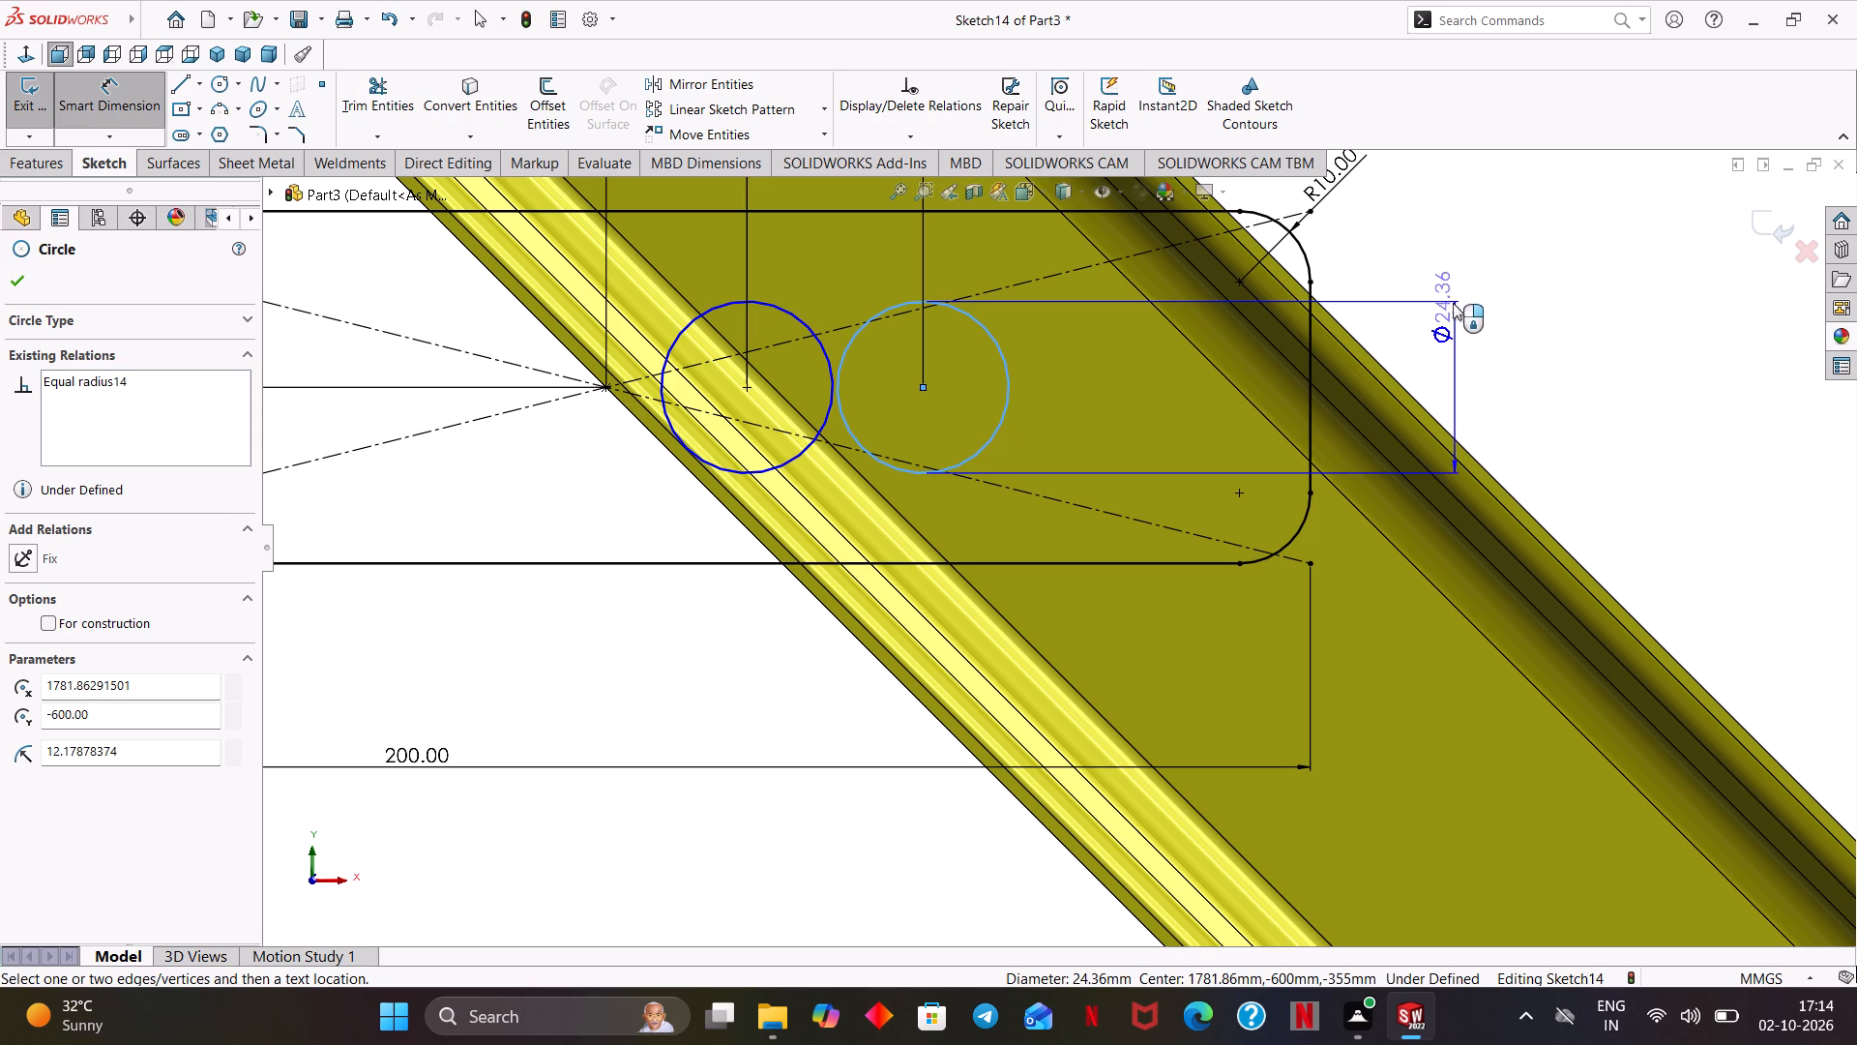
click(1455, 277)
text(15)
key(Return)
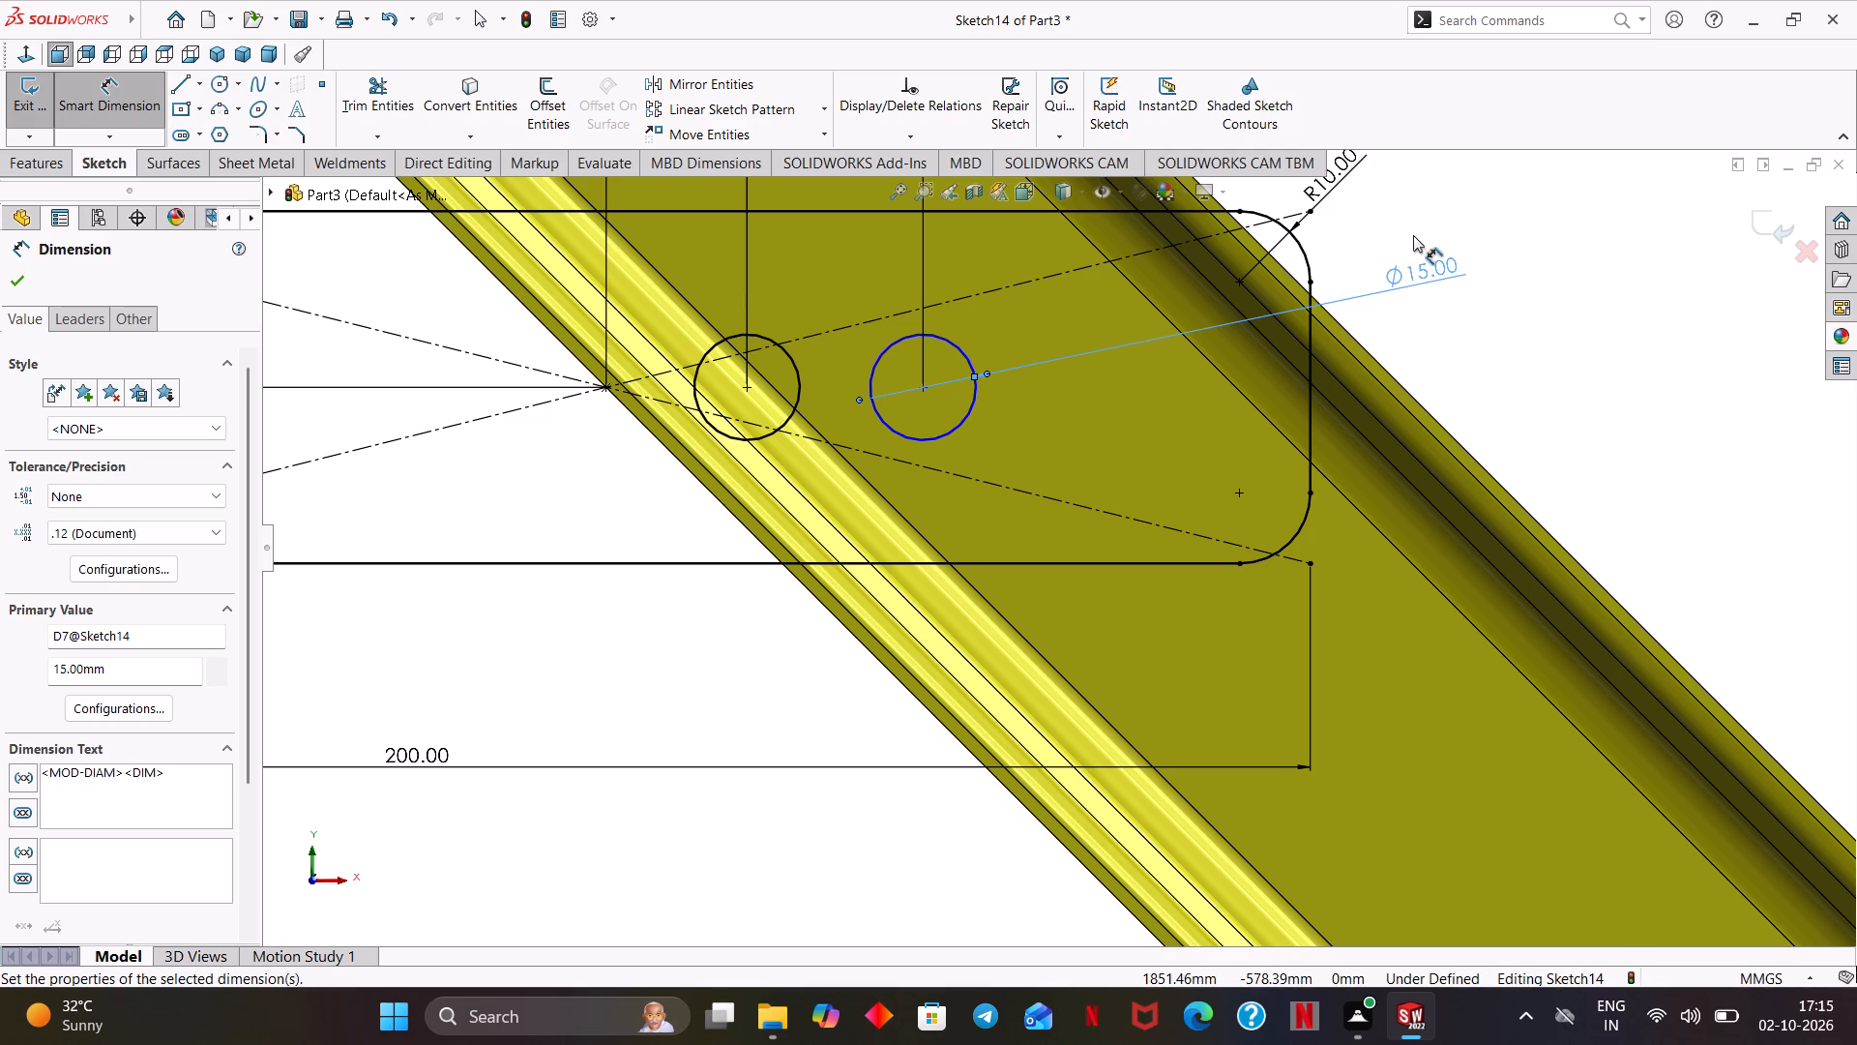
click(17, 291)
Examine the plate sketch's placement relative to the sloped leg and the rest of the frame.
scroll(638, 453, up, 4)
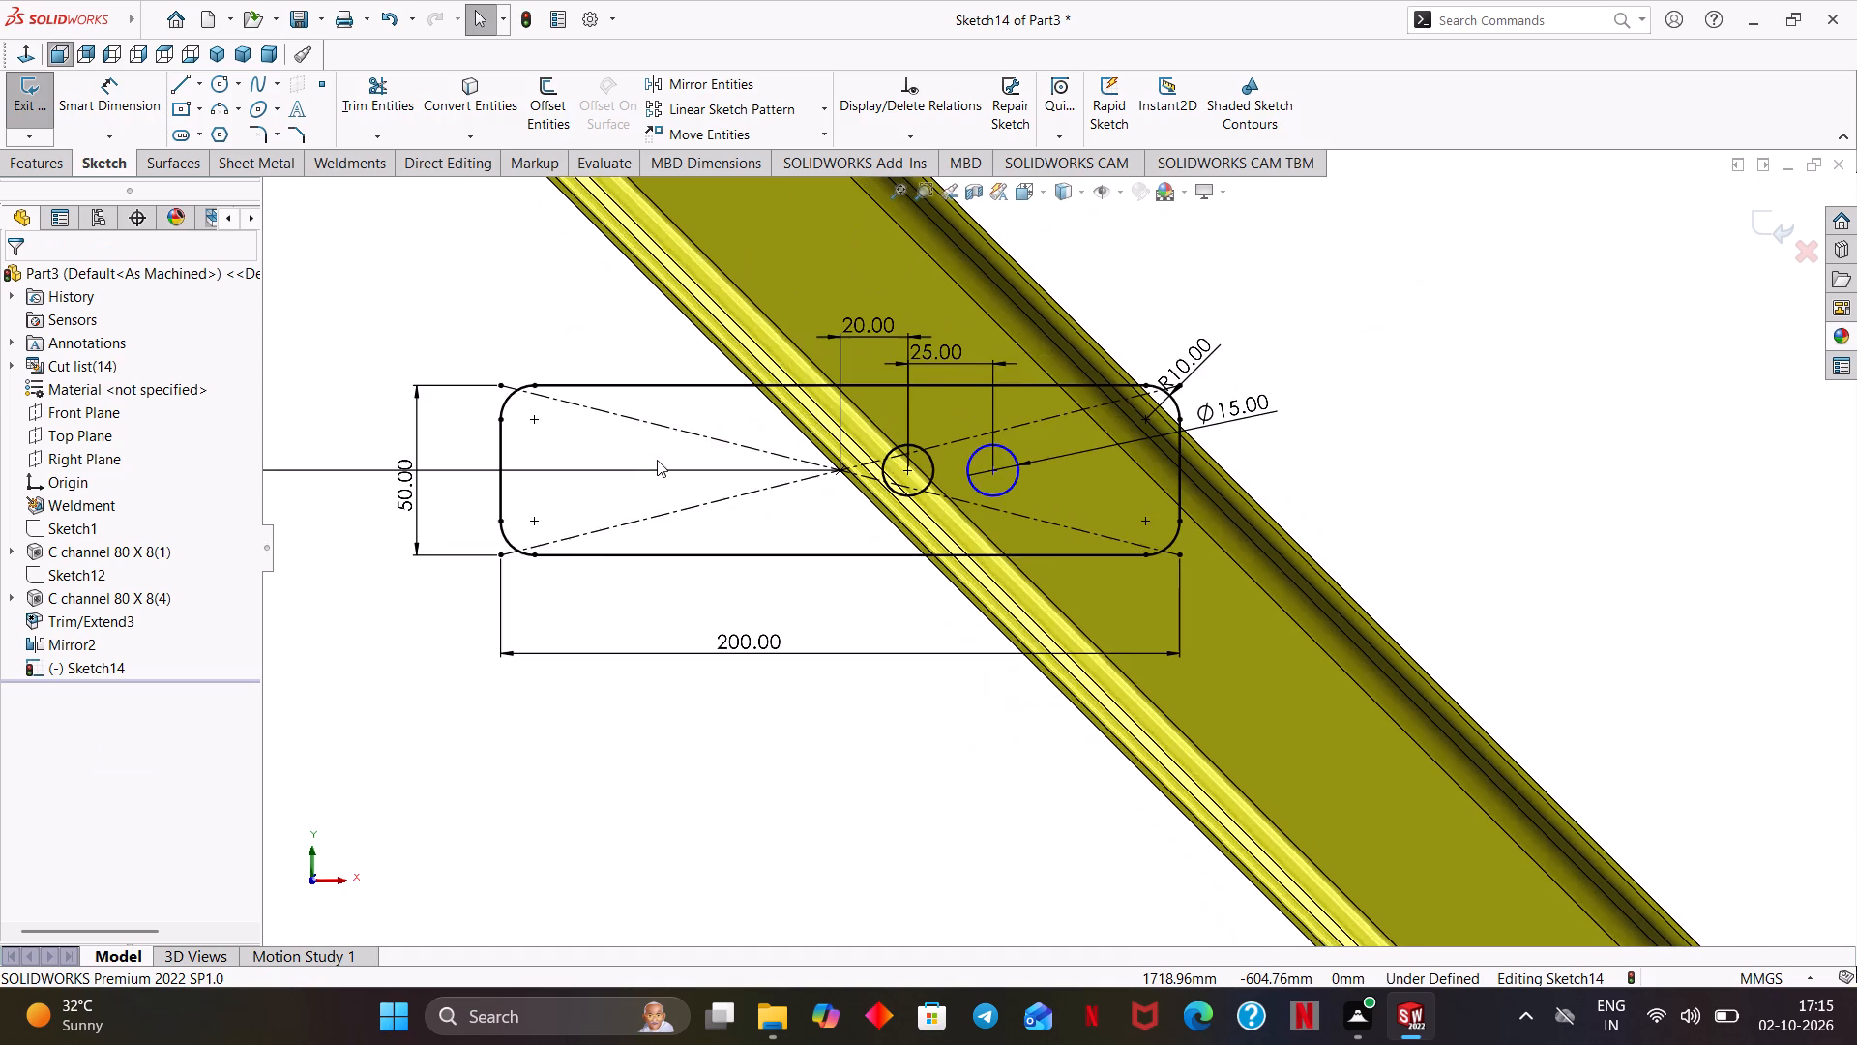
scroll(657, 460, up, 11)
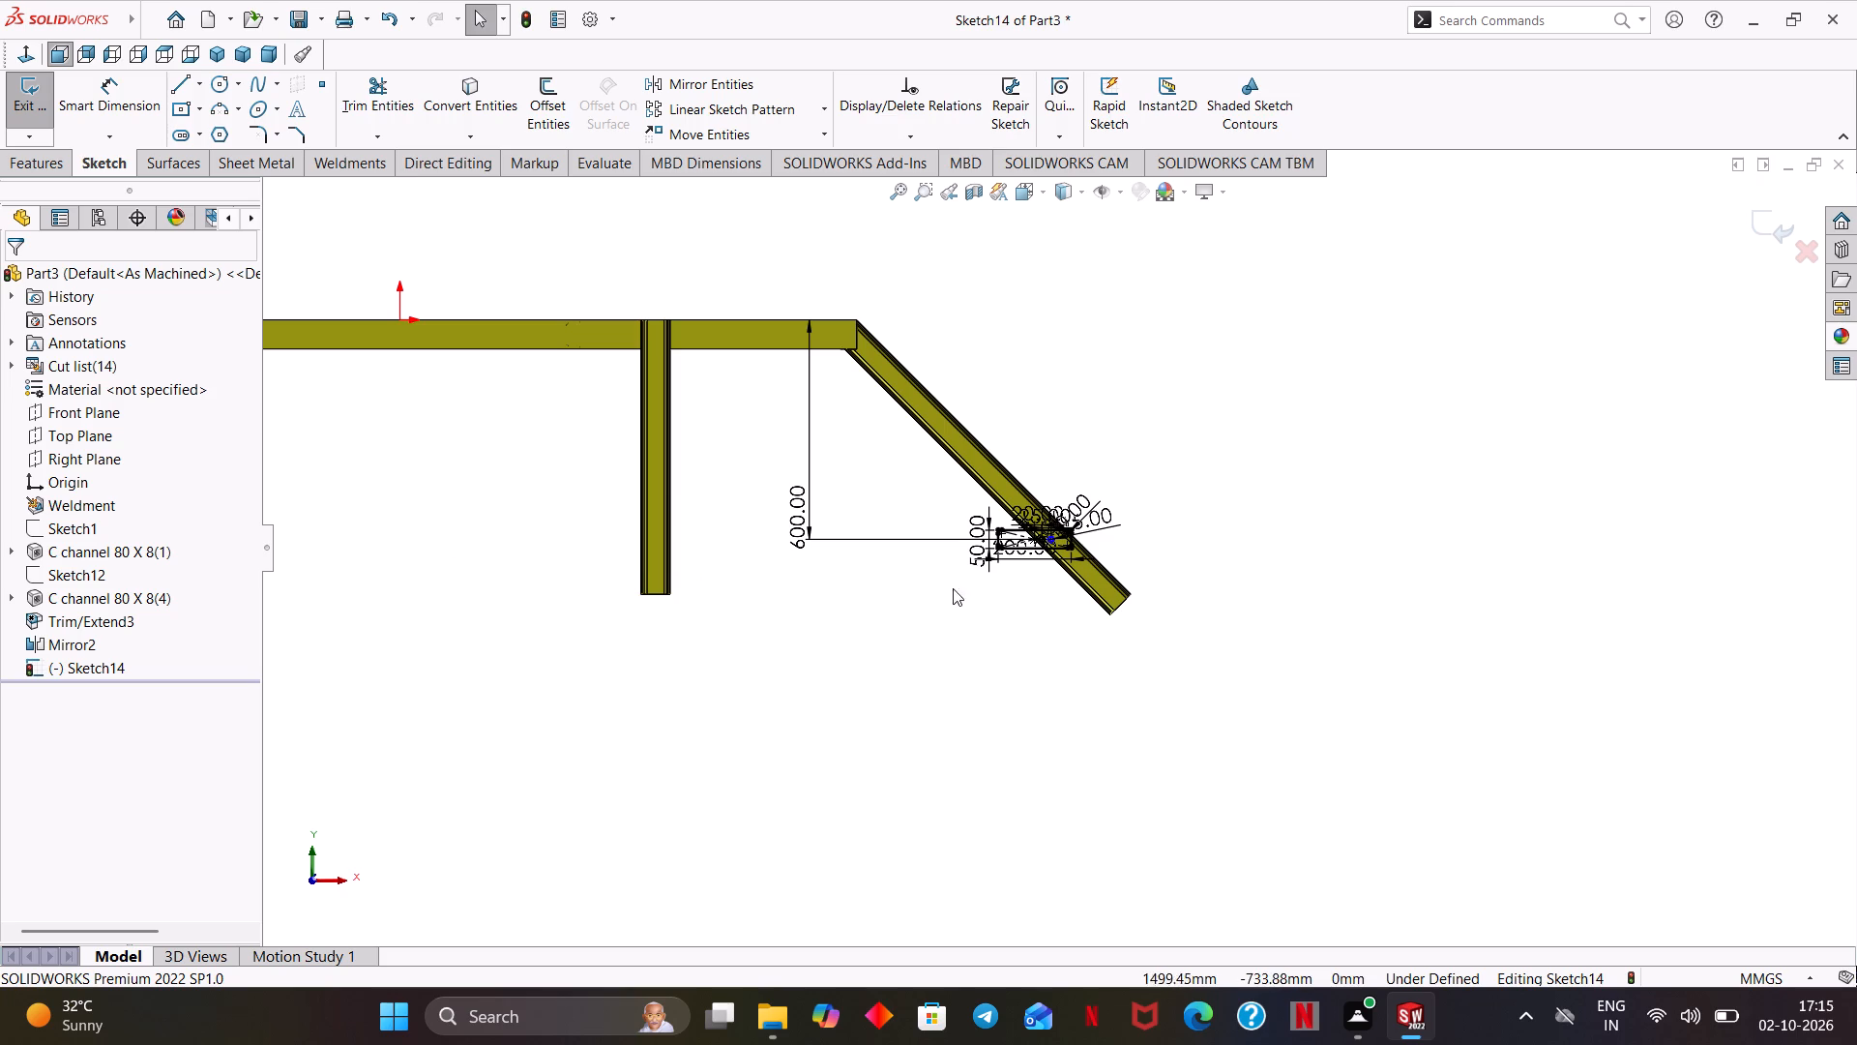
scroll(954, 588, down, 5)
ctrl+middle_drag(1225, 543, 1060, 682)
scroll(1047, 683, down, 2)
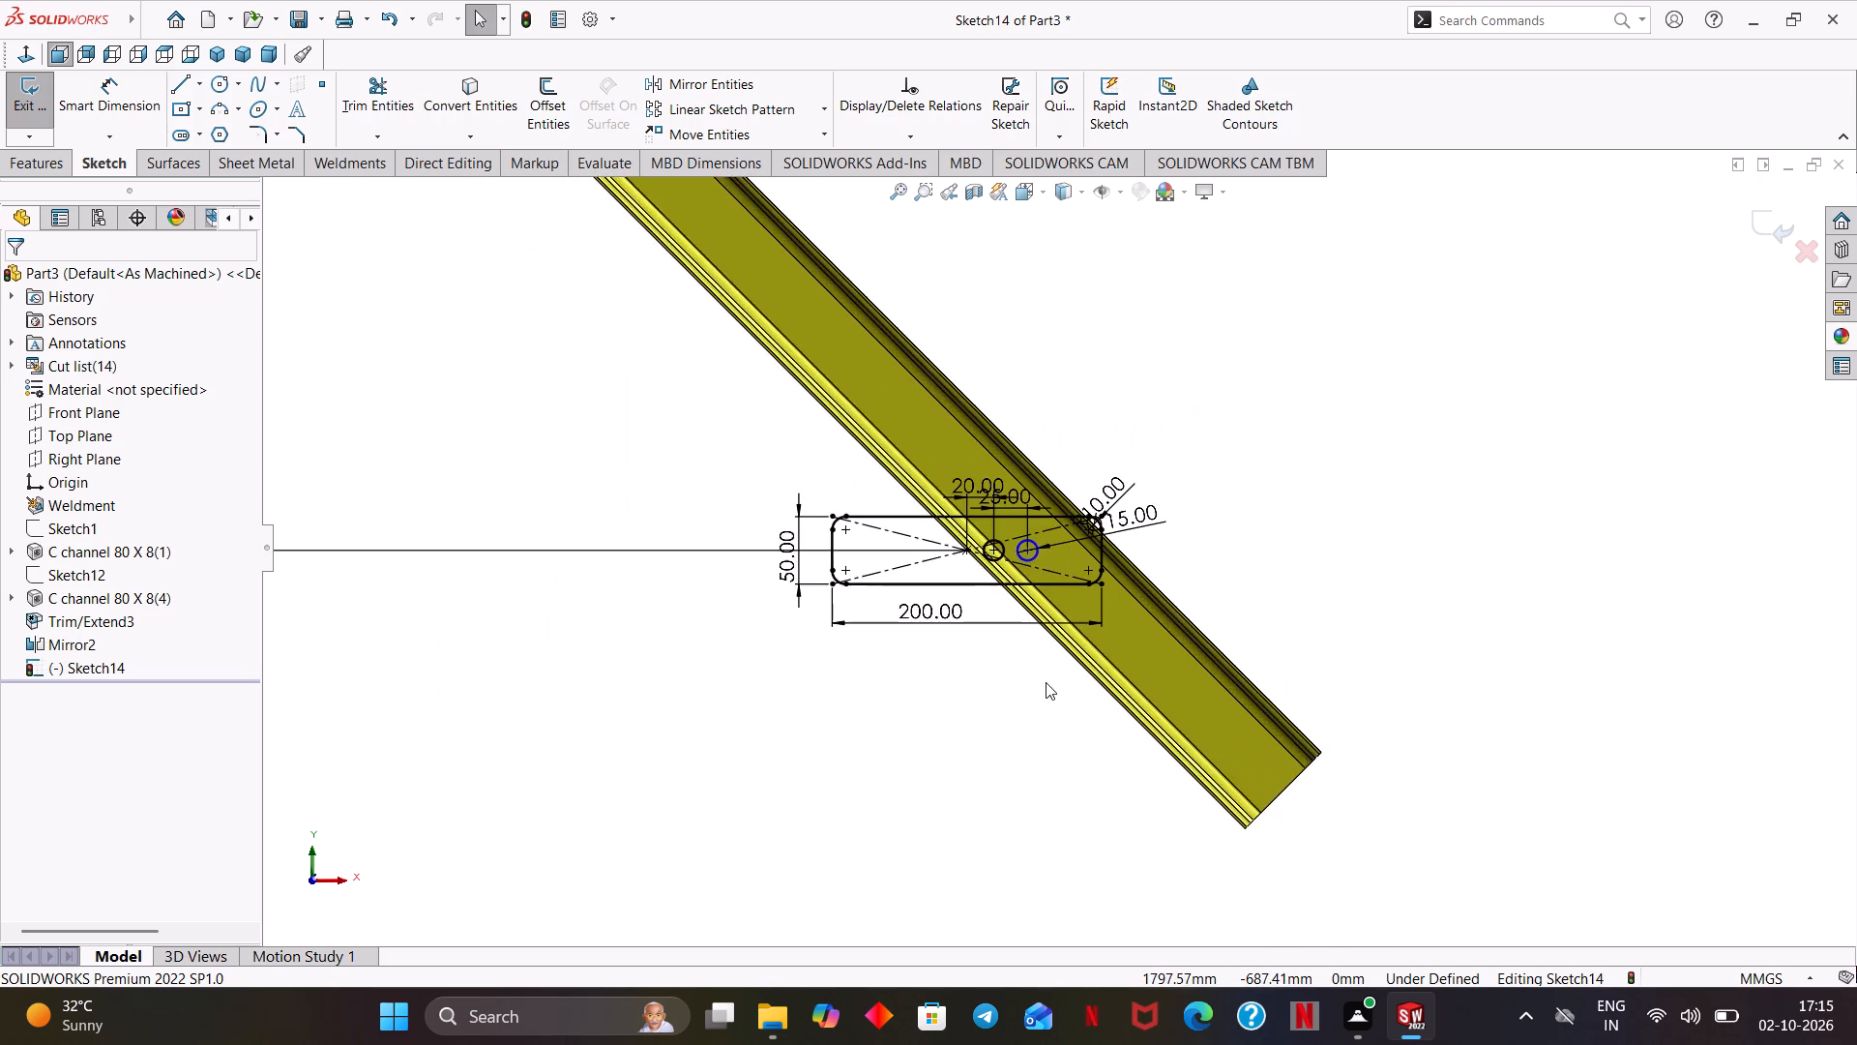
scroll(1046, 682, down, 4)
middle_drag(1019, 614, 967, 821)
middle_drag(1003, 706, 1006, 669)
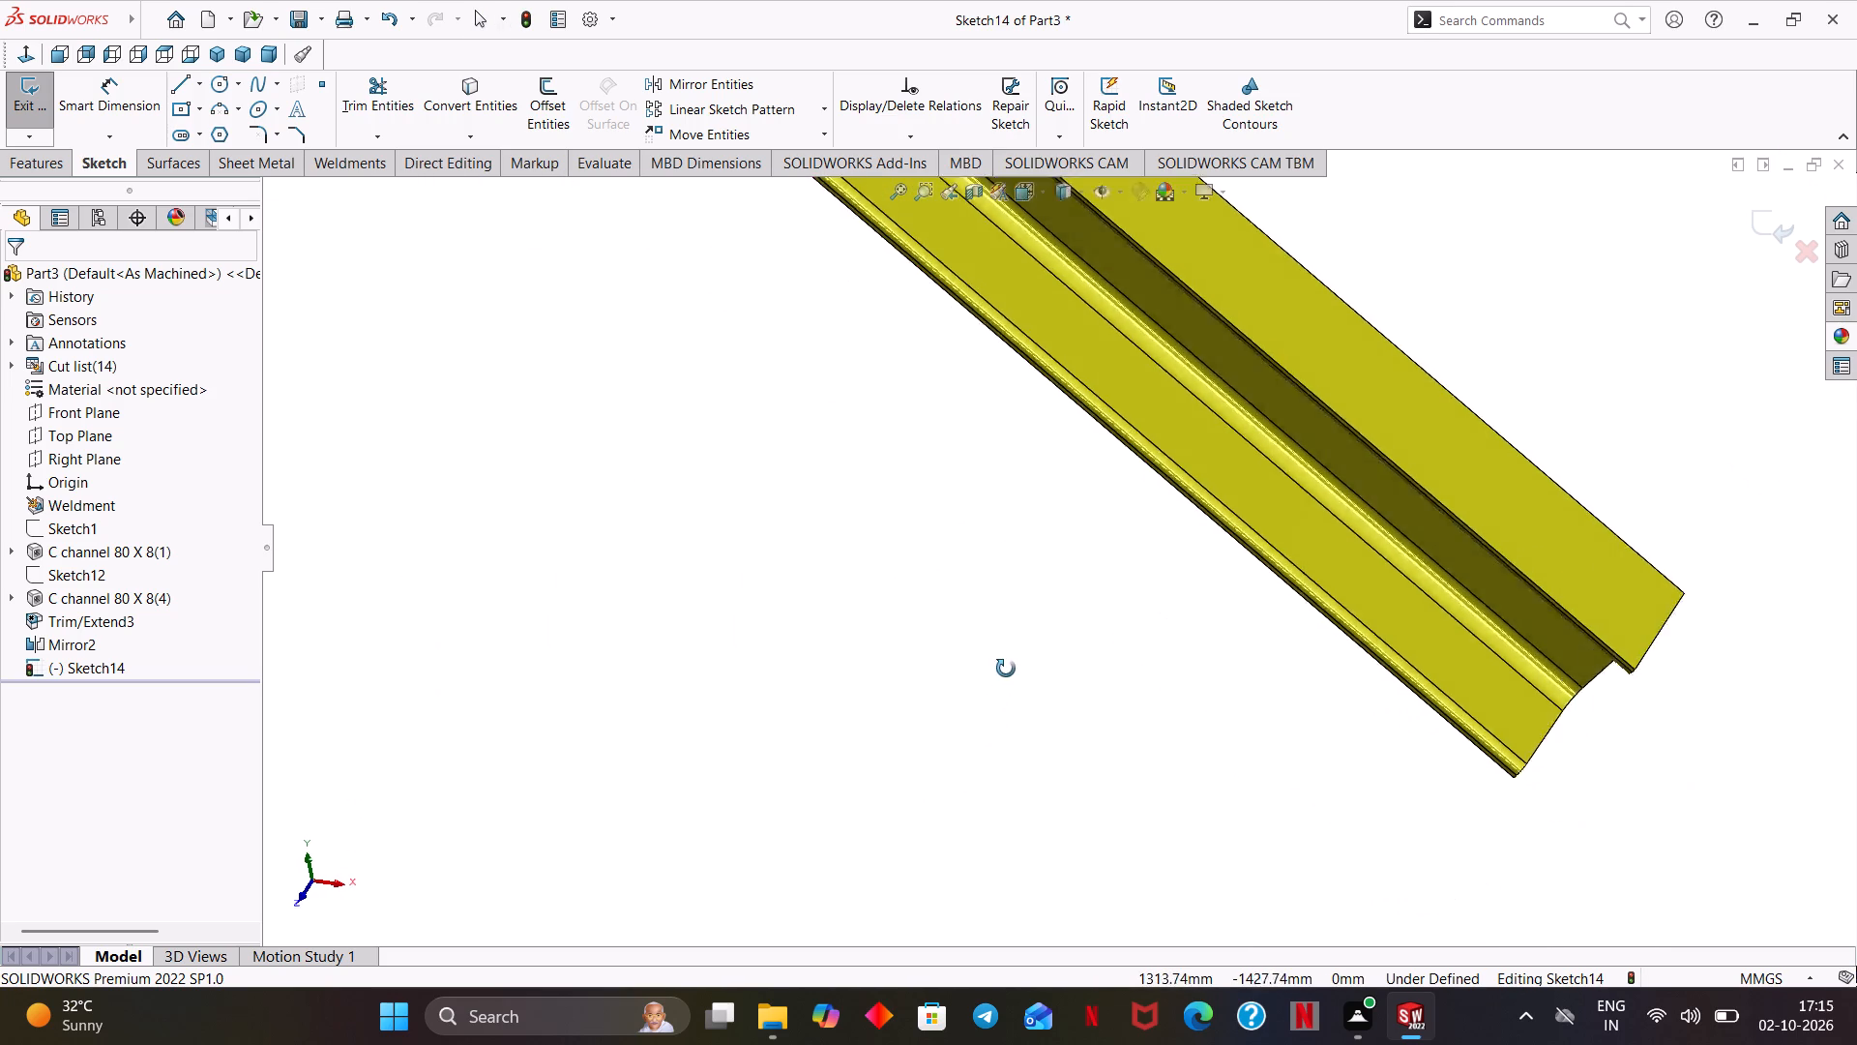
middle_drag(1006, 669, 1007, 663)
key(ctrl+8)
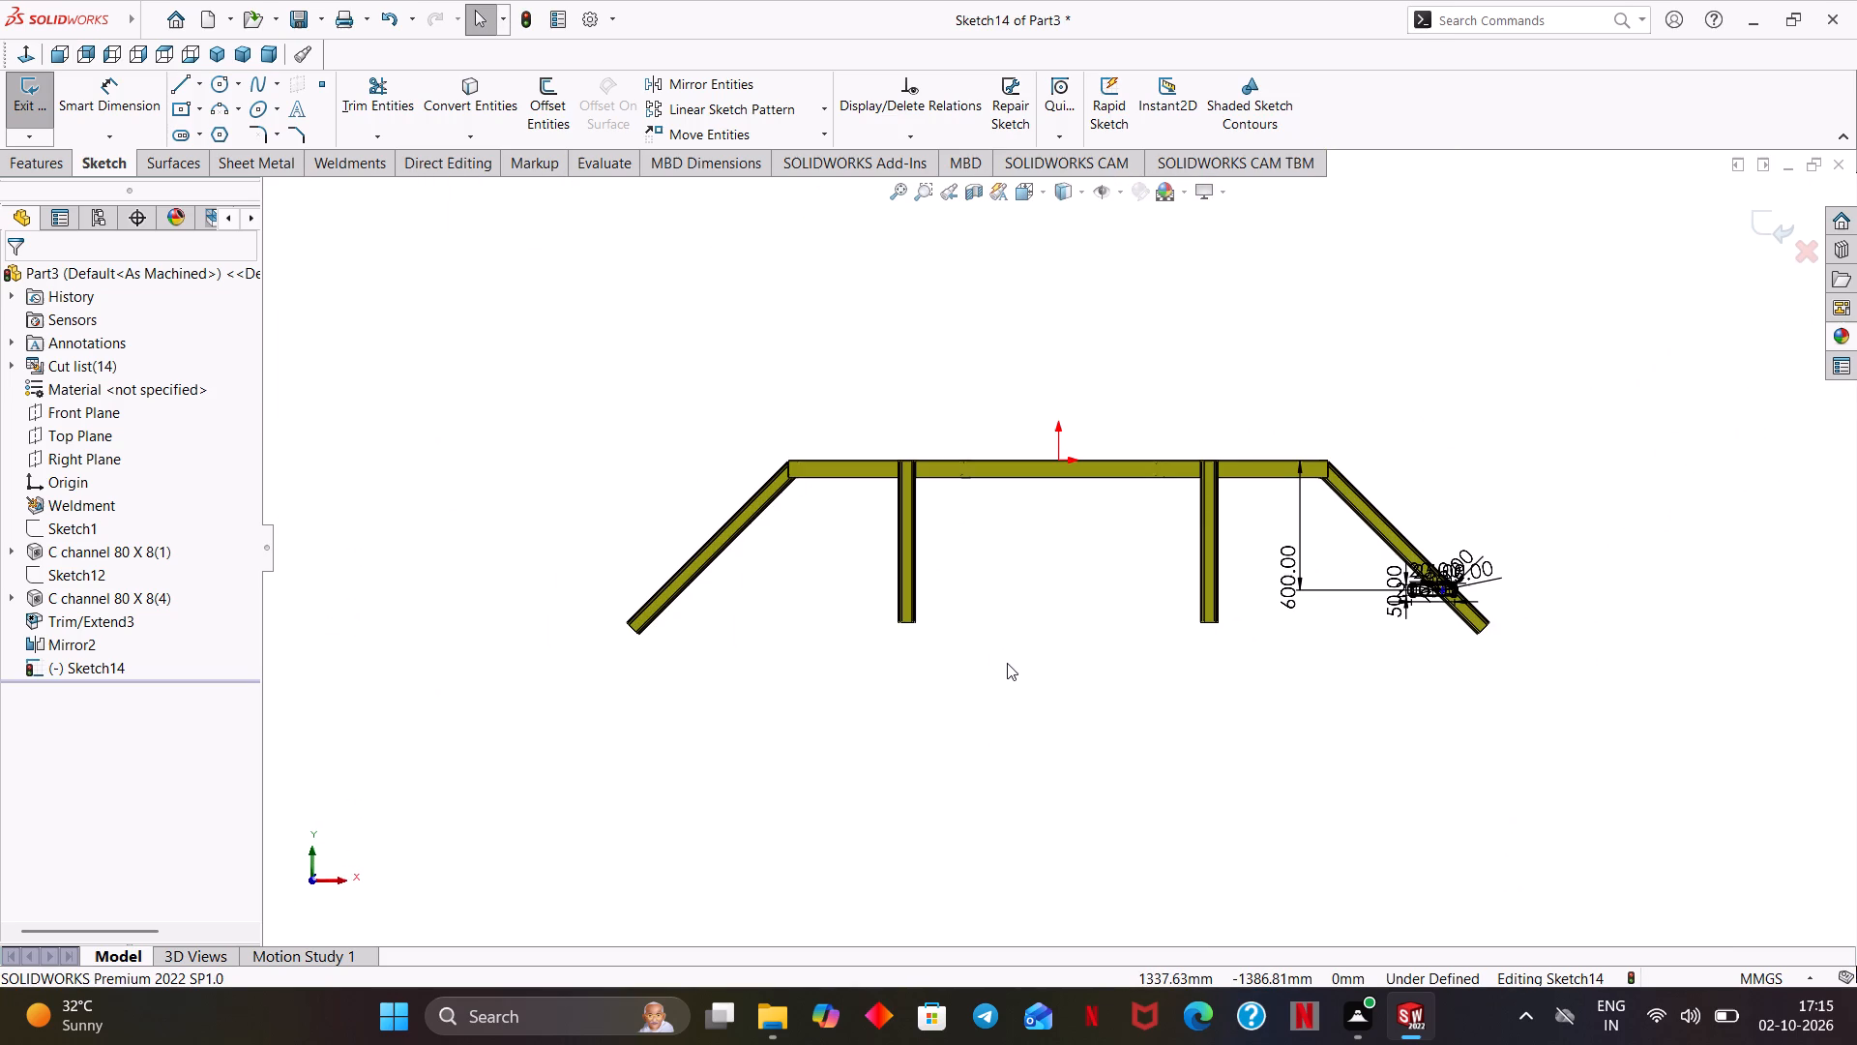
Add a Horizontal relation between the centre points of the two circles.
scroll(1298, 649, down, 7)
scroll(1441, 549, down, 4)
ctrl+middle_drag(1546, 509, 1343, 635)
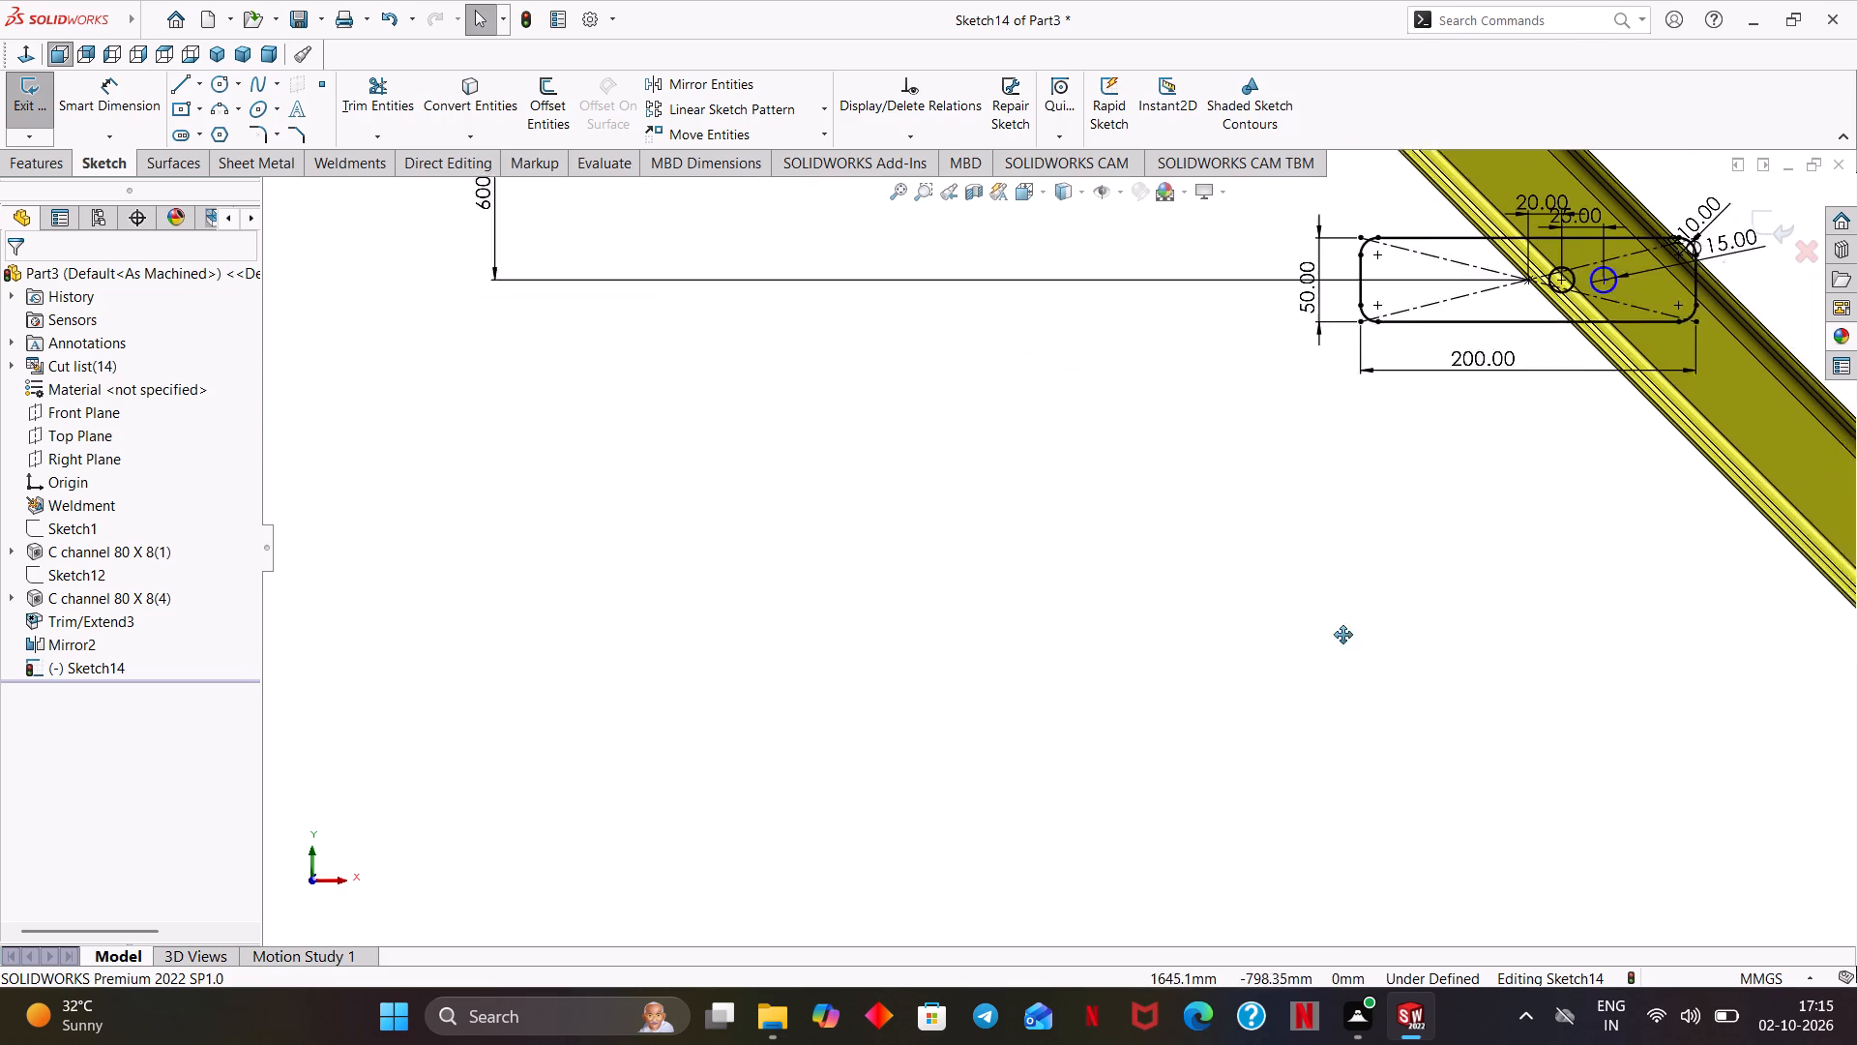
ctrl+middle_drag(1343, 635, 1010, 877)
scroll(1044, 759, down, 4)
ctrl+middle_drag(1191, 608, 982, 864)
scroll(1042, 758, down, 2)
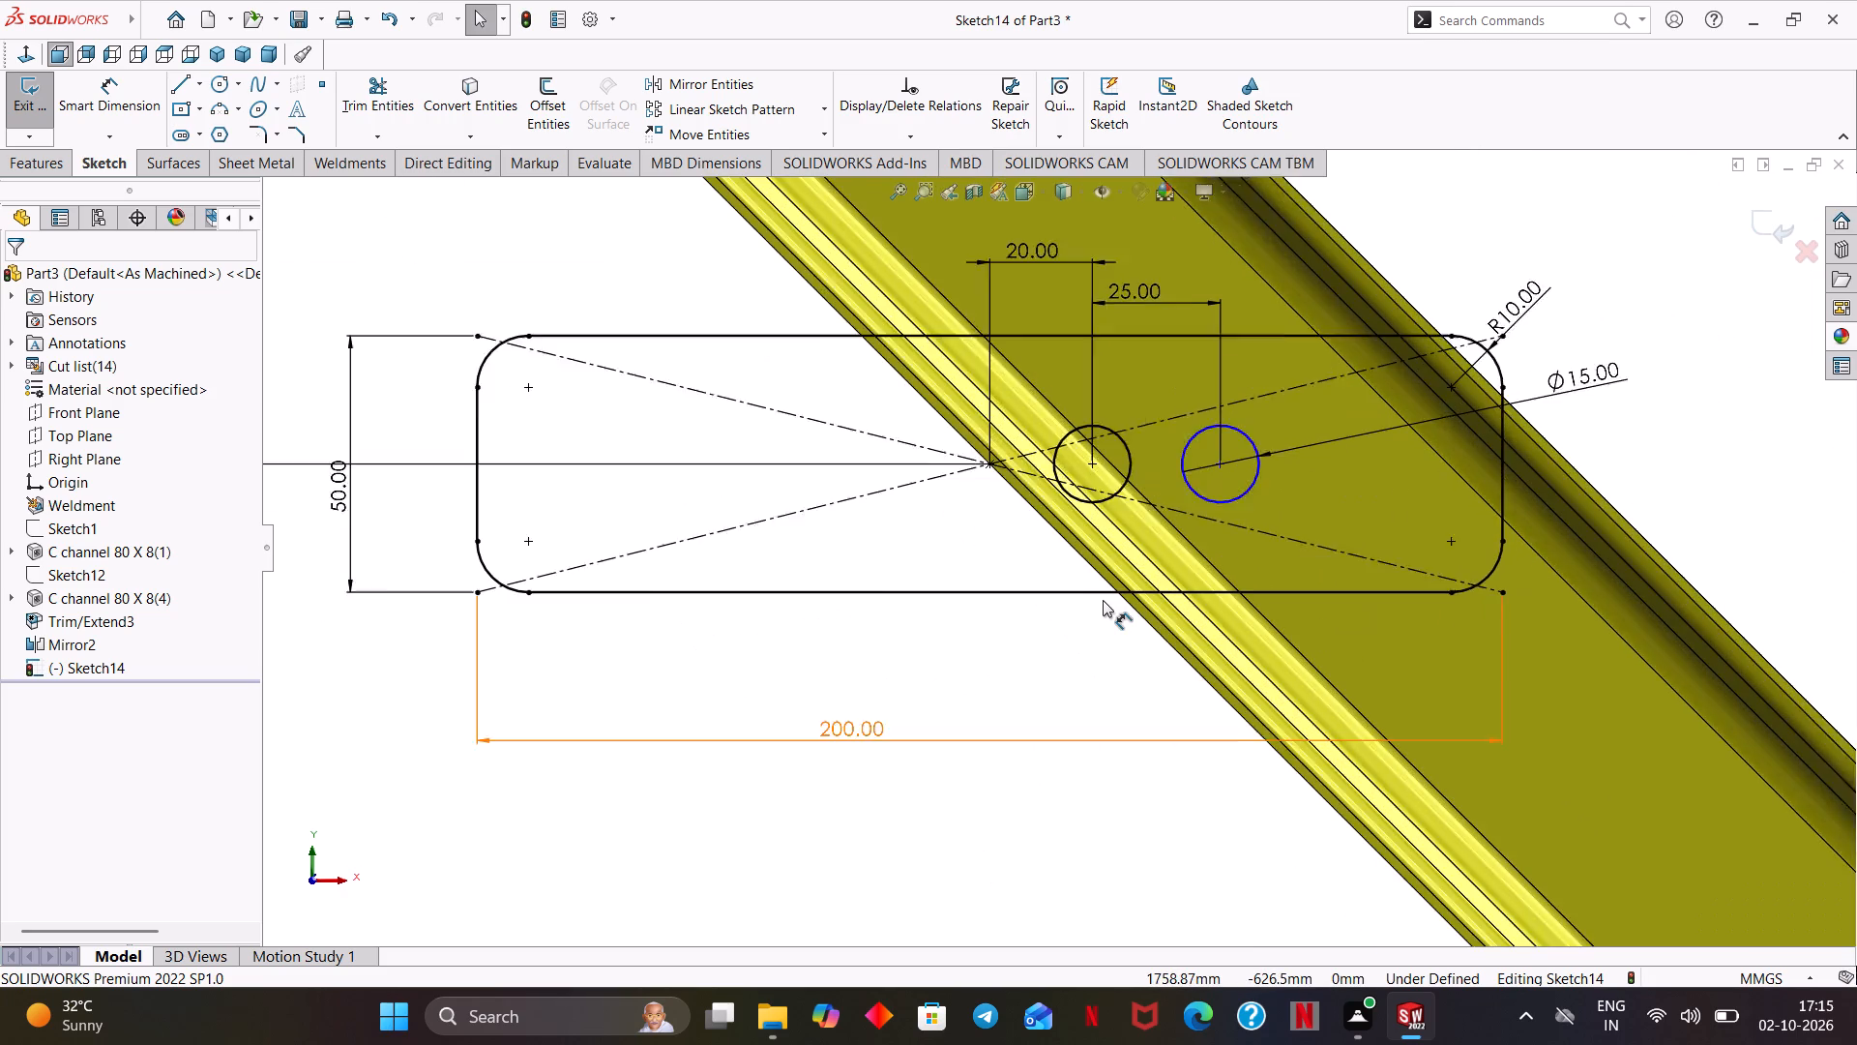
scroll(1103, 600, down, 1)
ctrl+scroll(1080, 640, down, 1)
ctrl+middle_drag(1068, 666, 991, 841)
scroll(1036, 747, down, 2)
ctrl+middle_drag(1089, 612, 951, 774)
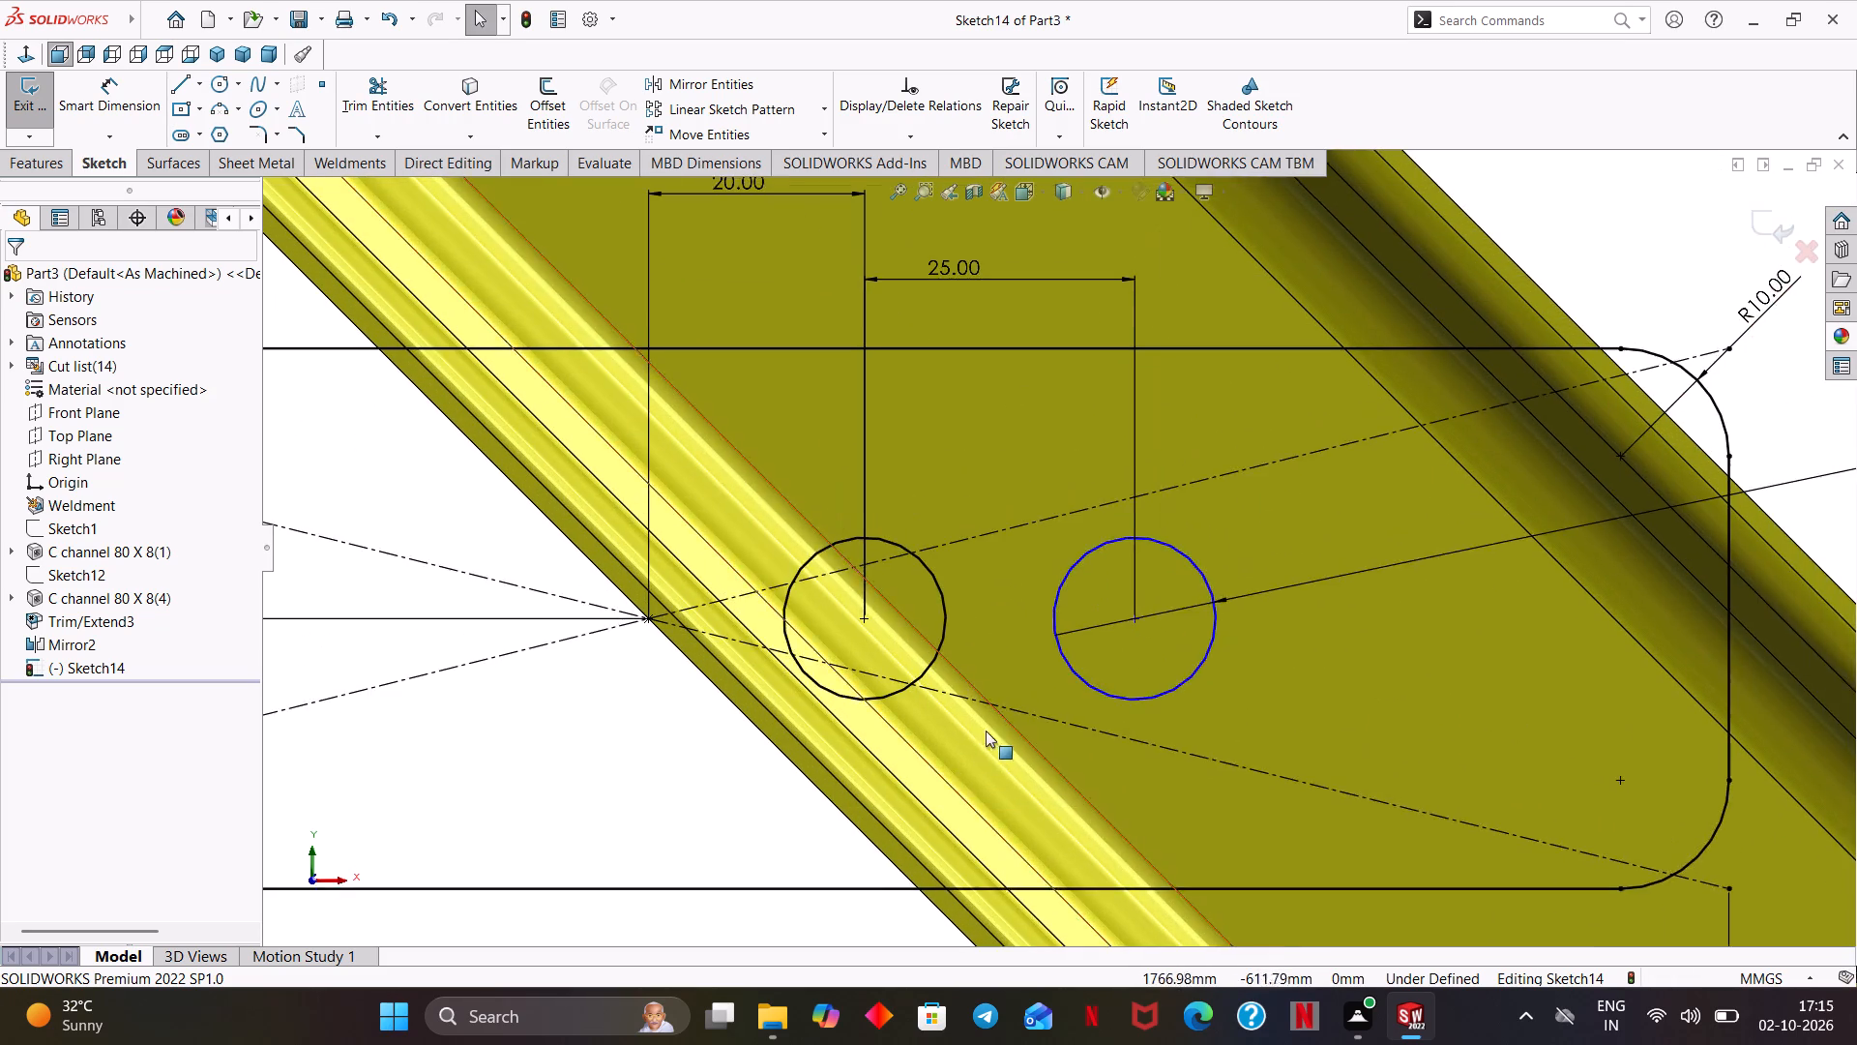
scroll(989, 723, down, 2)
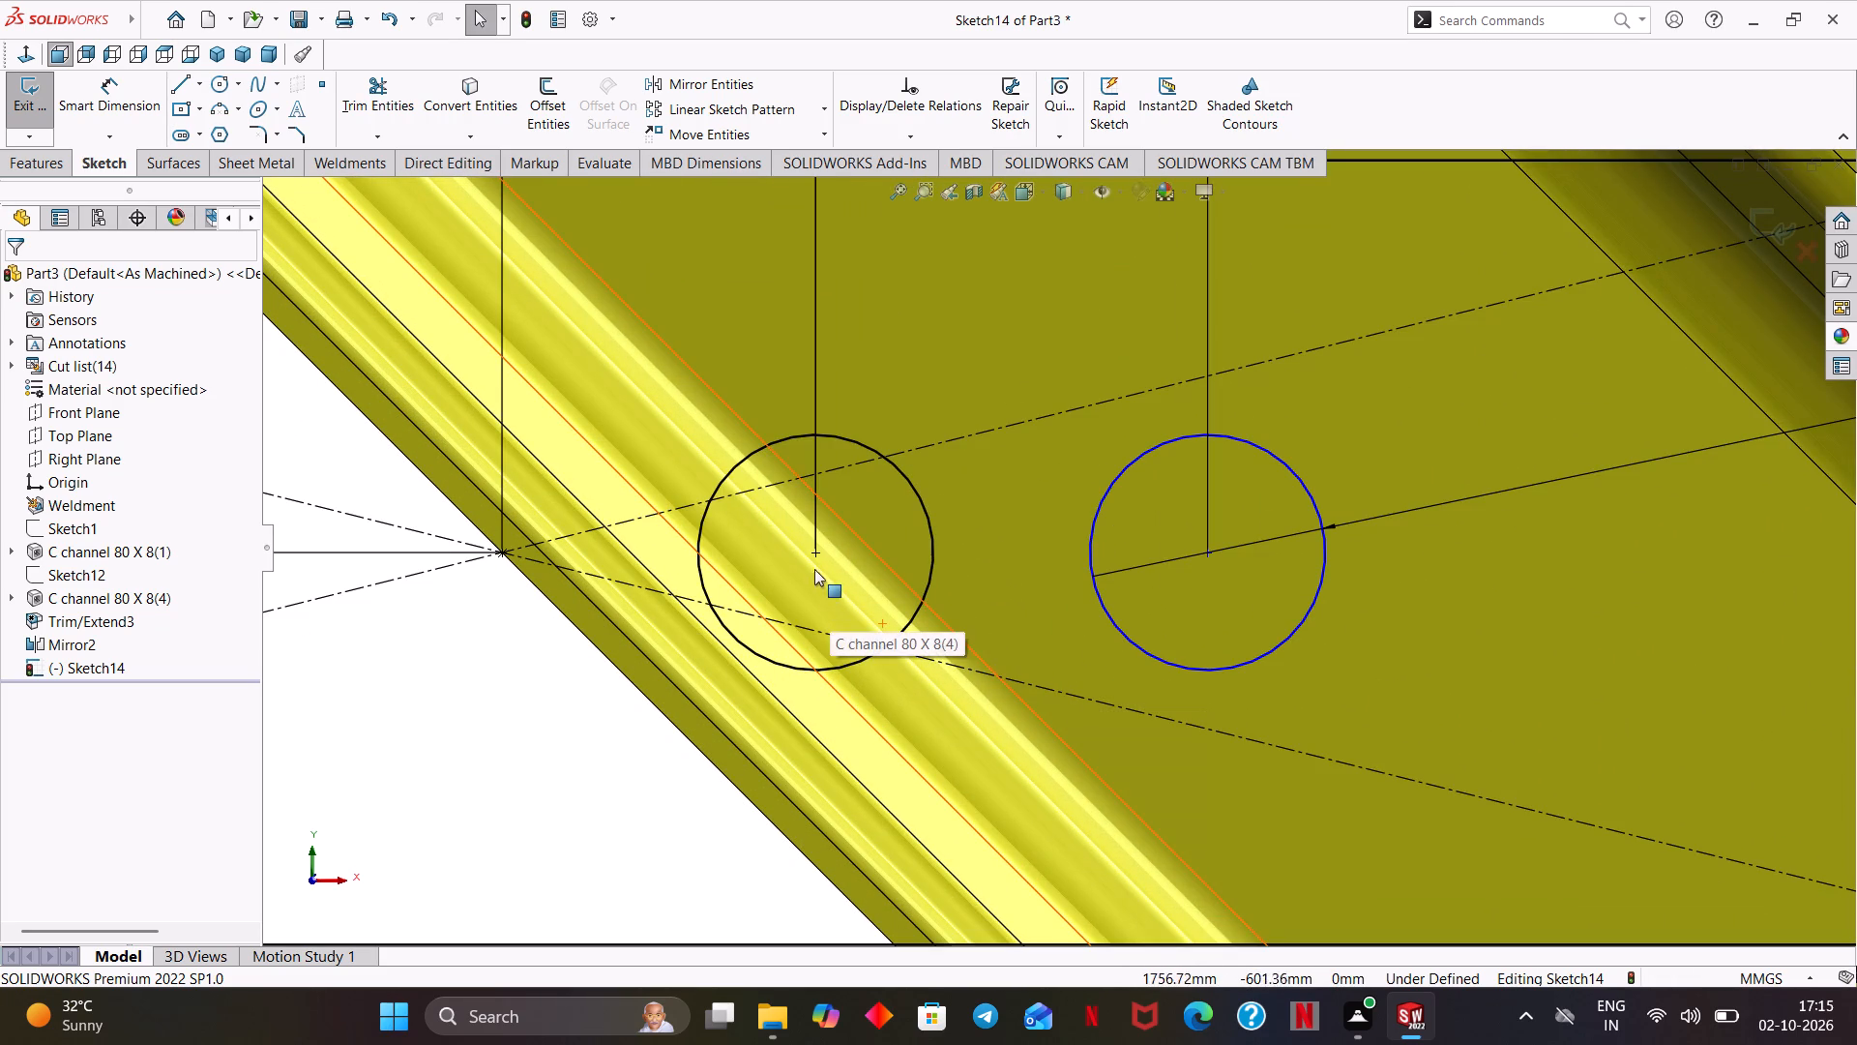
shift+click(818, 554)
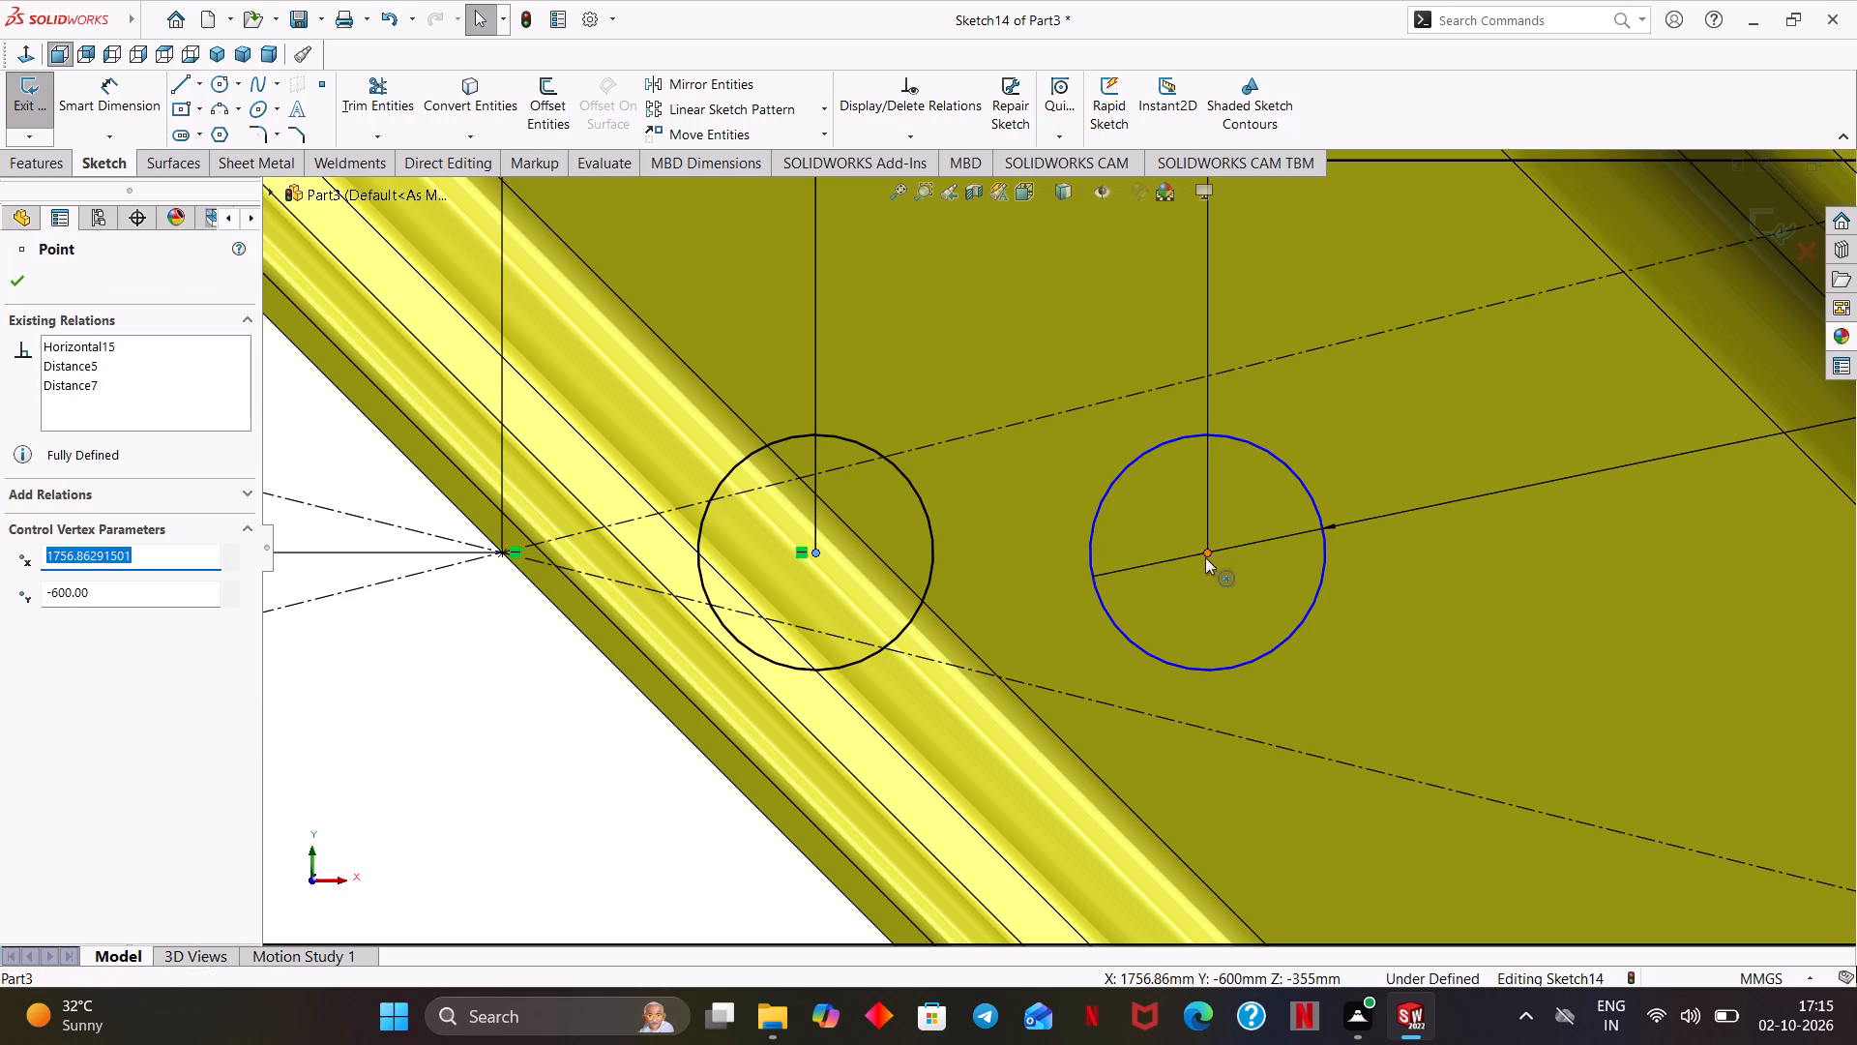
shift+click(1206, 552)
click(1262, 477)
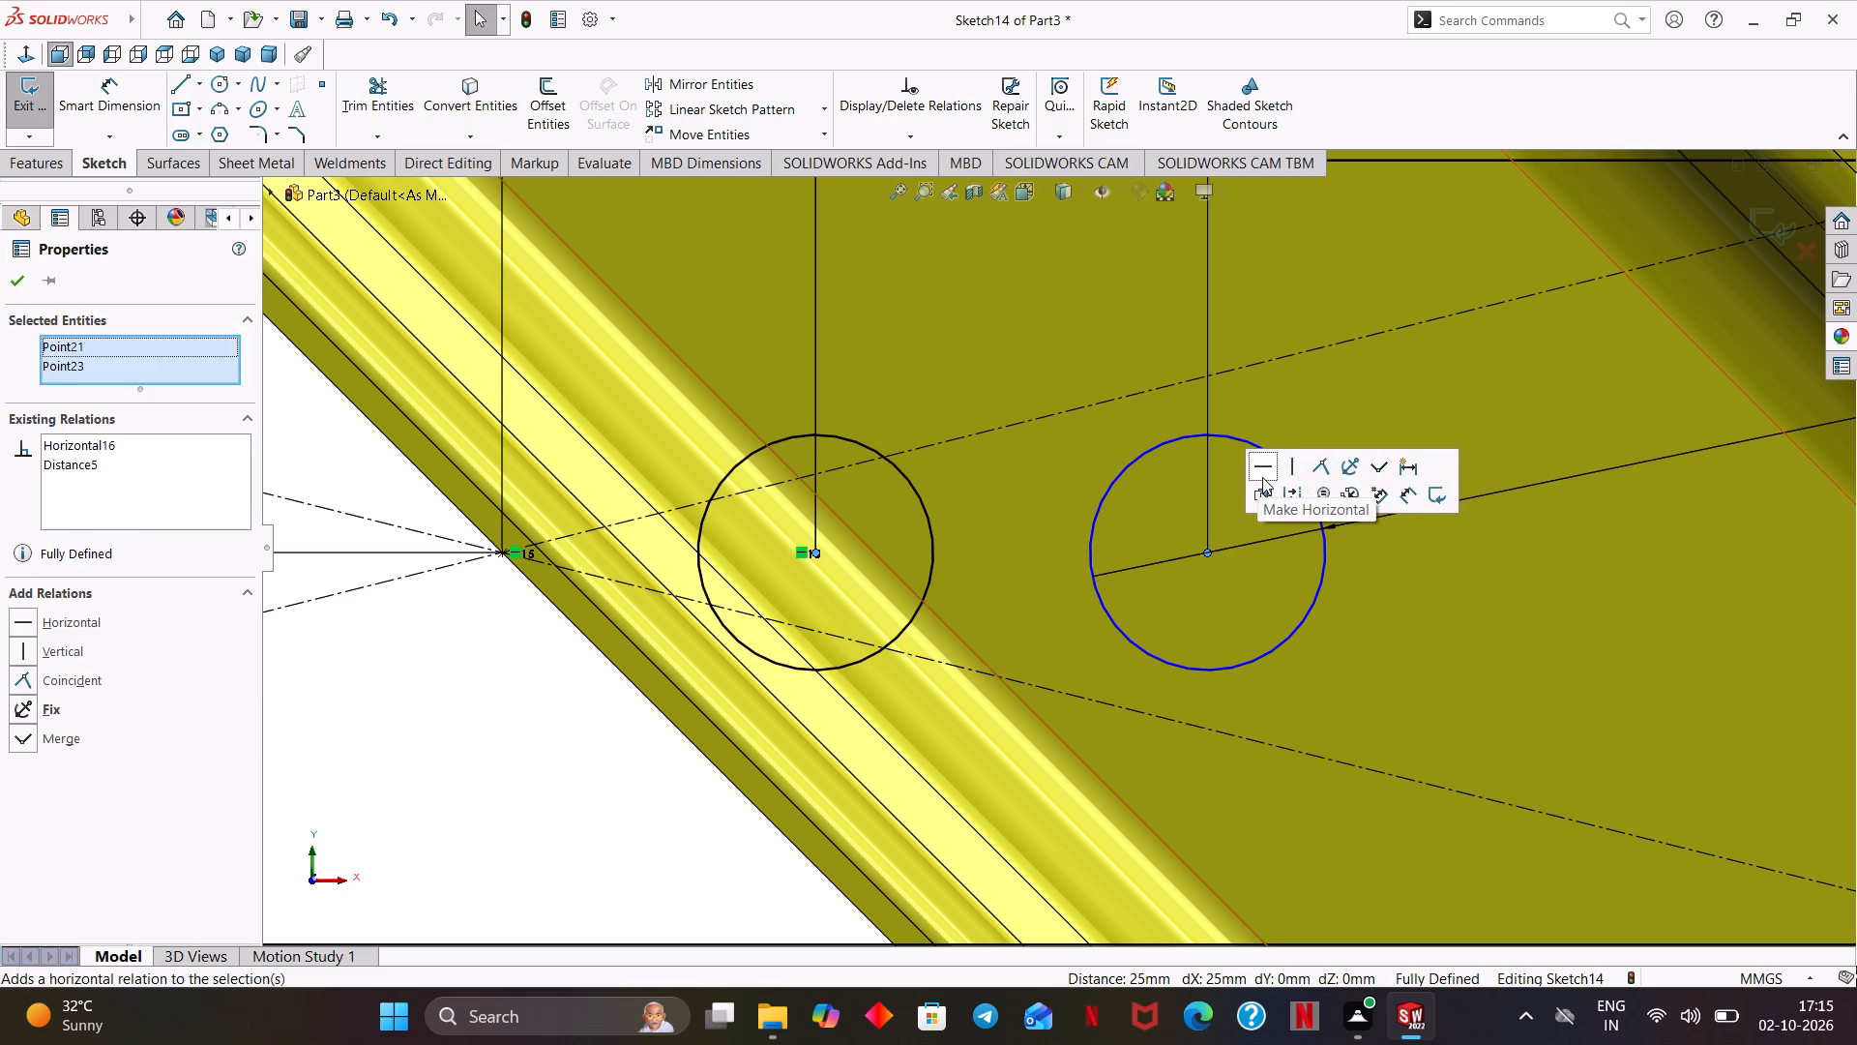
click(10, 284)
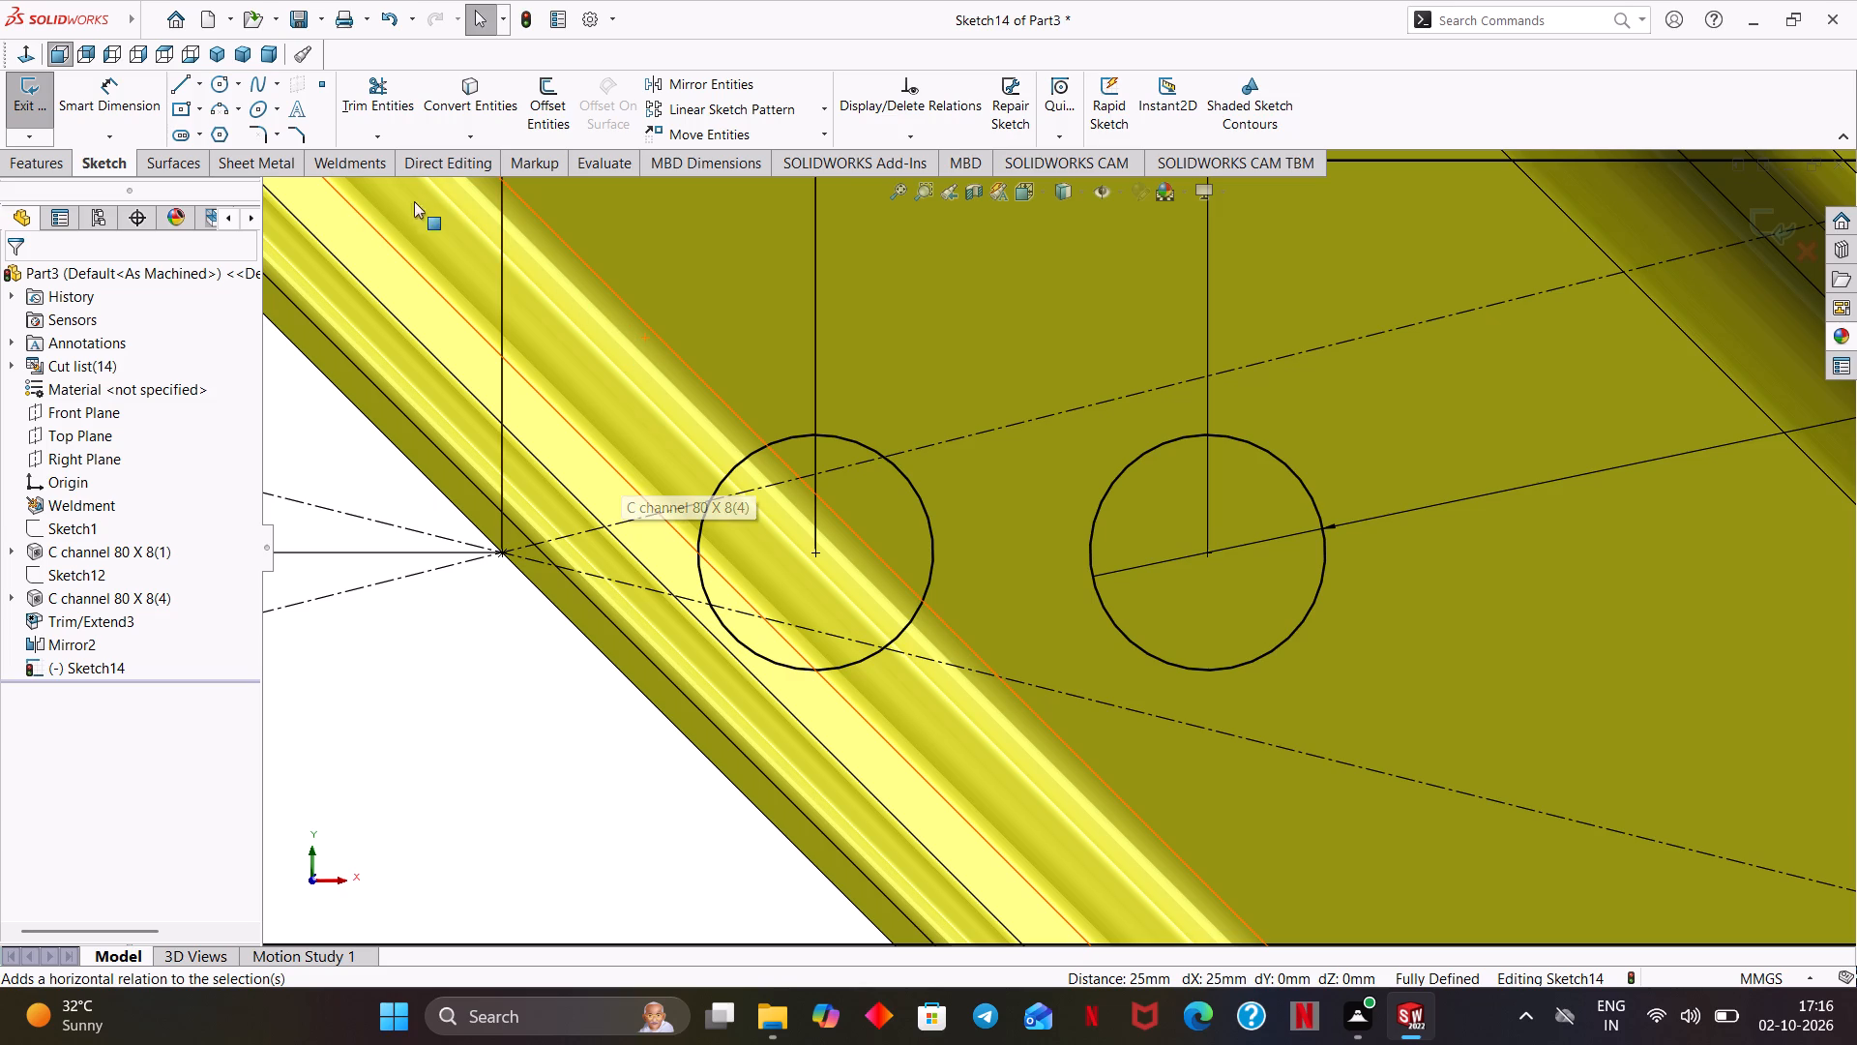
Start a linear sketch pattern with the sloped leg's lower long edge as Direction 1.
click(685, 104)
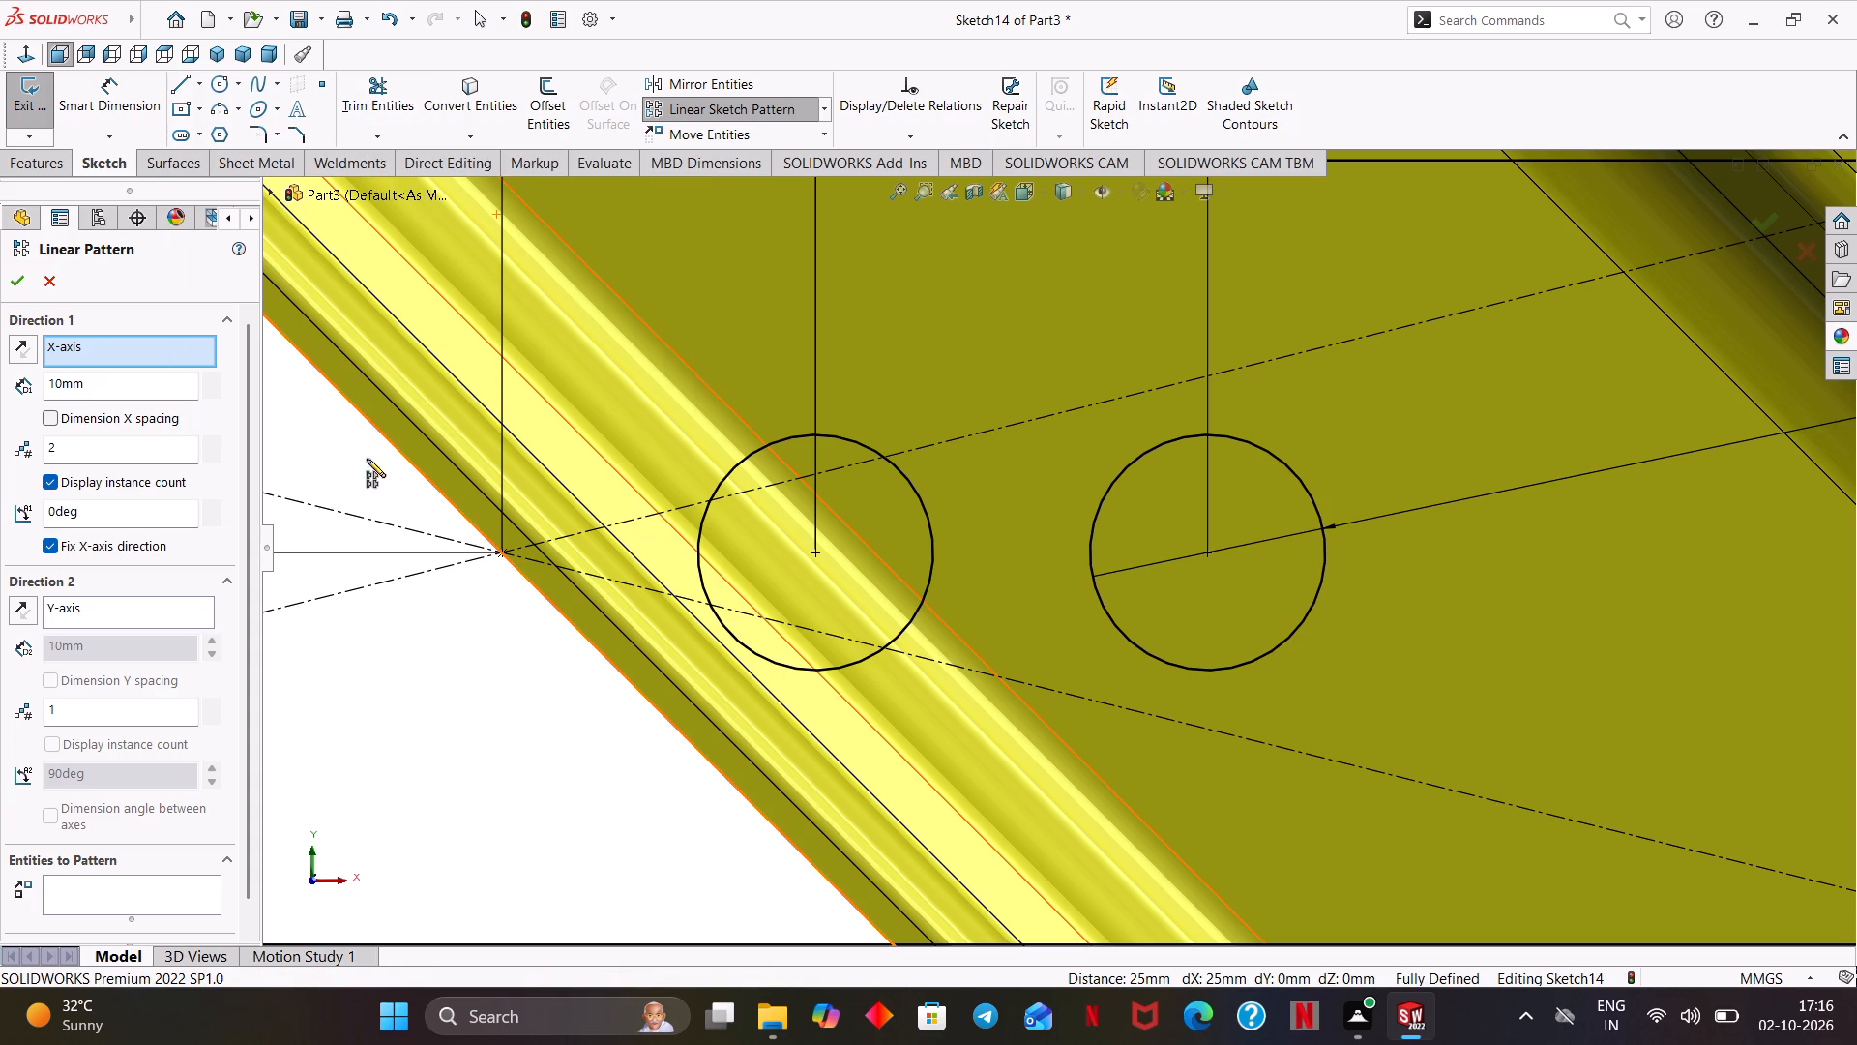
scroll(757, 611, up, 5)
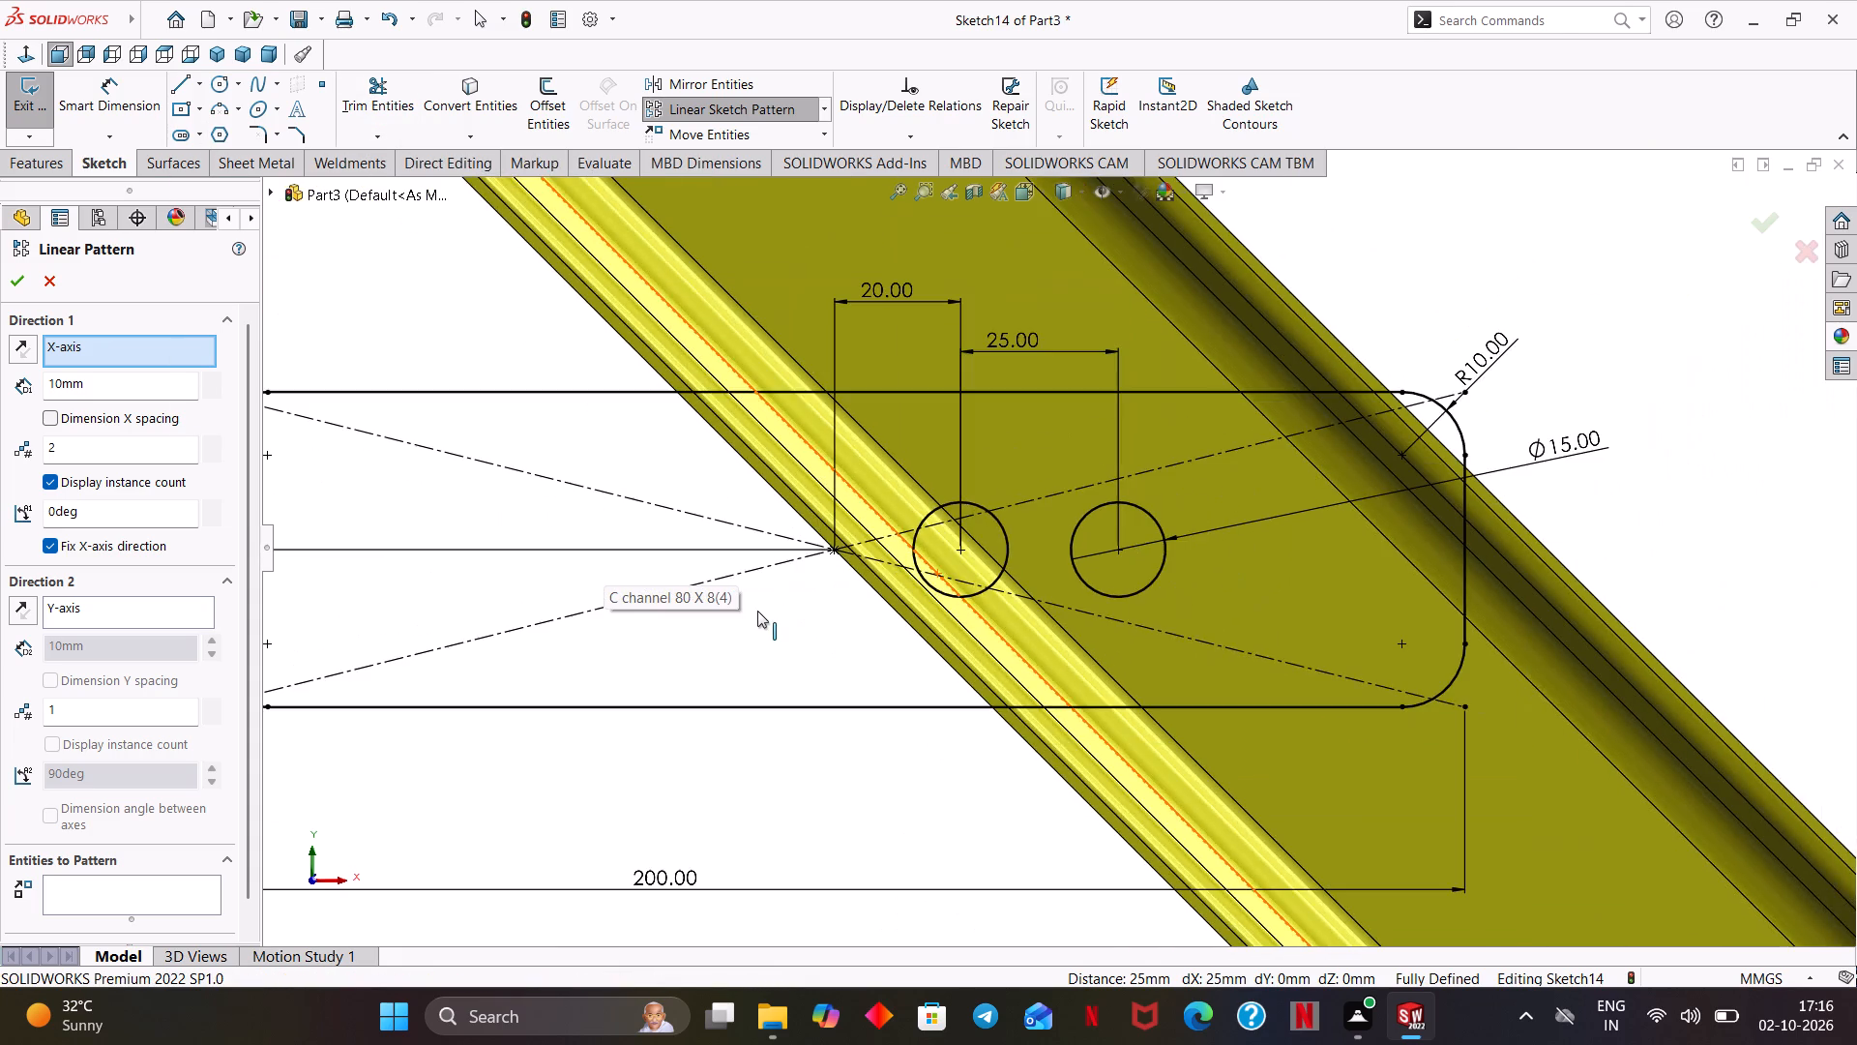
scroll(787, 611, down, 2)
click(932, 567)
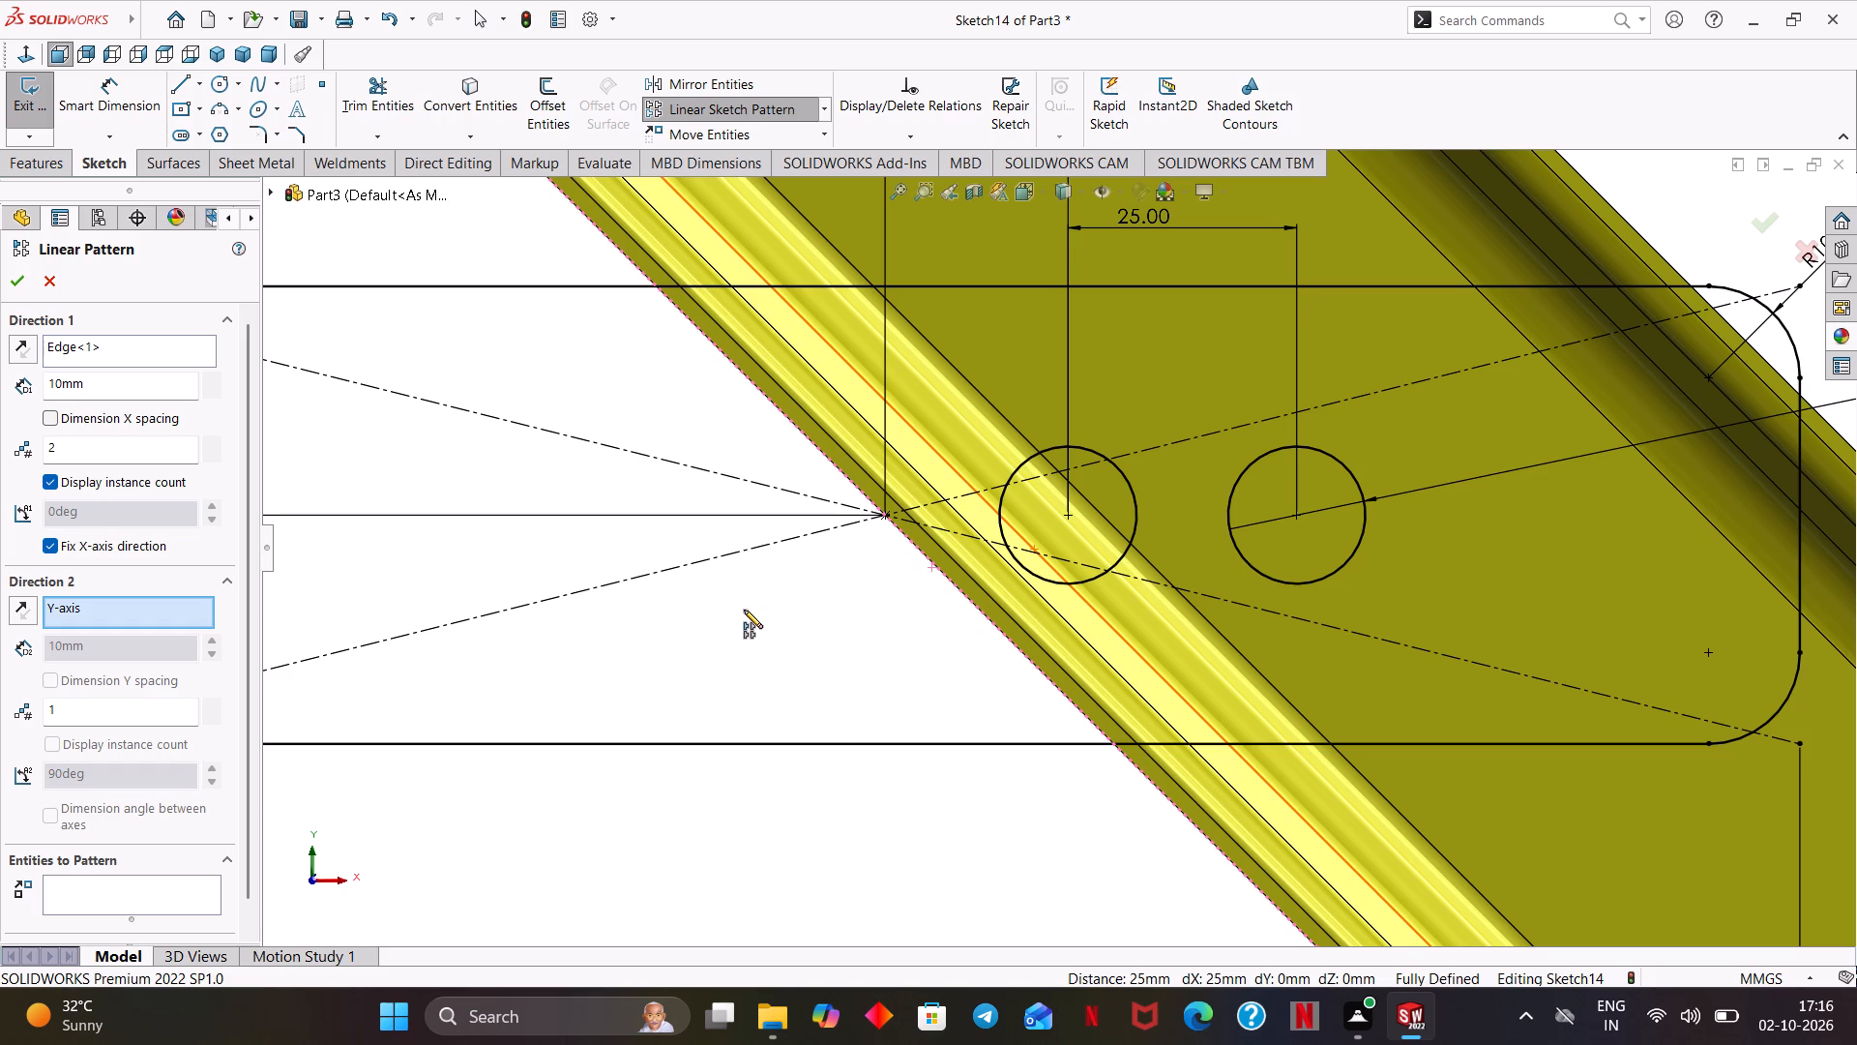
scroll(744, 610, up, 4)
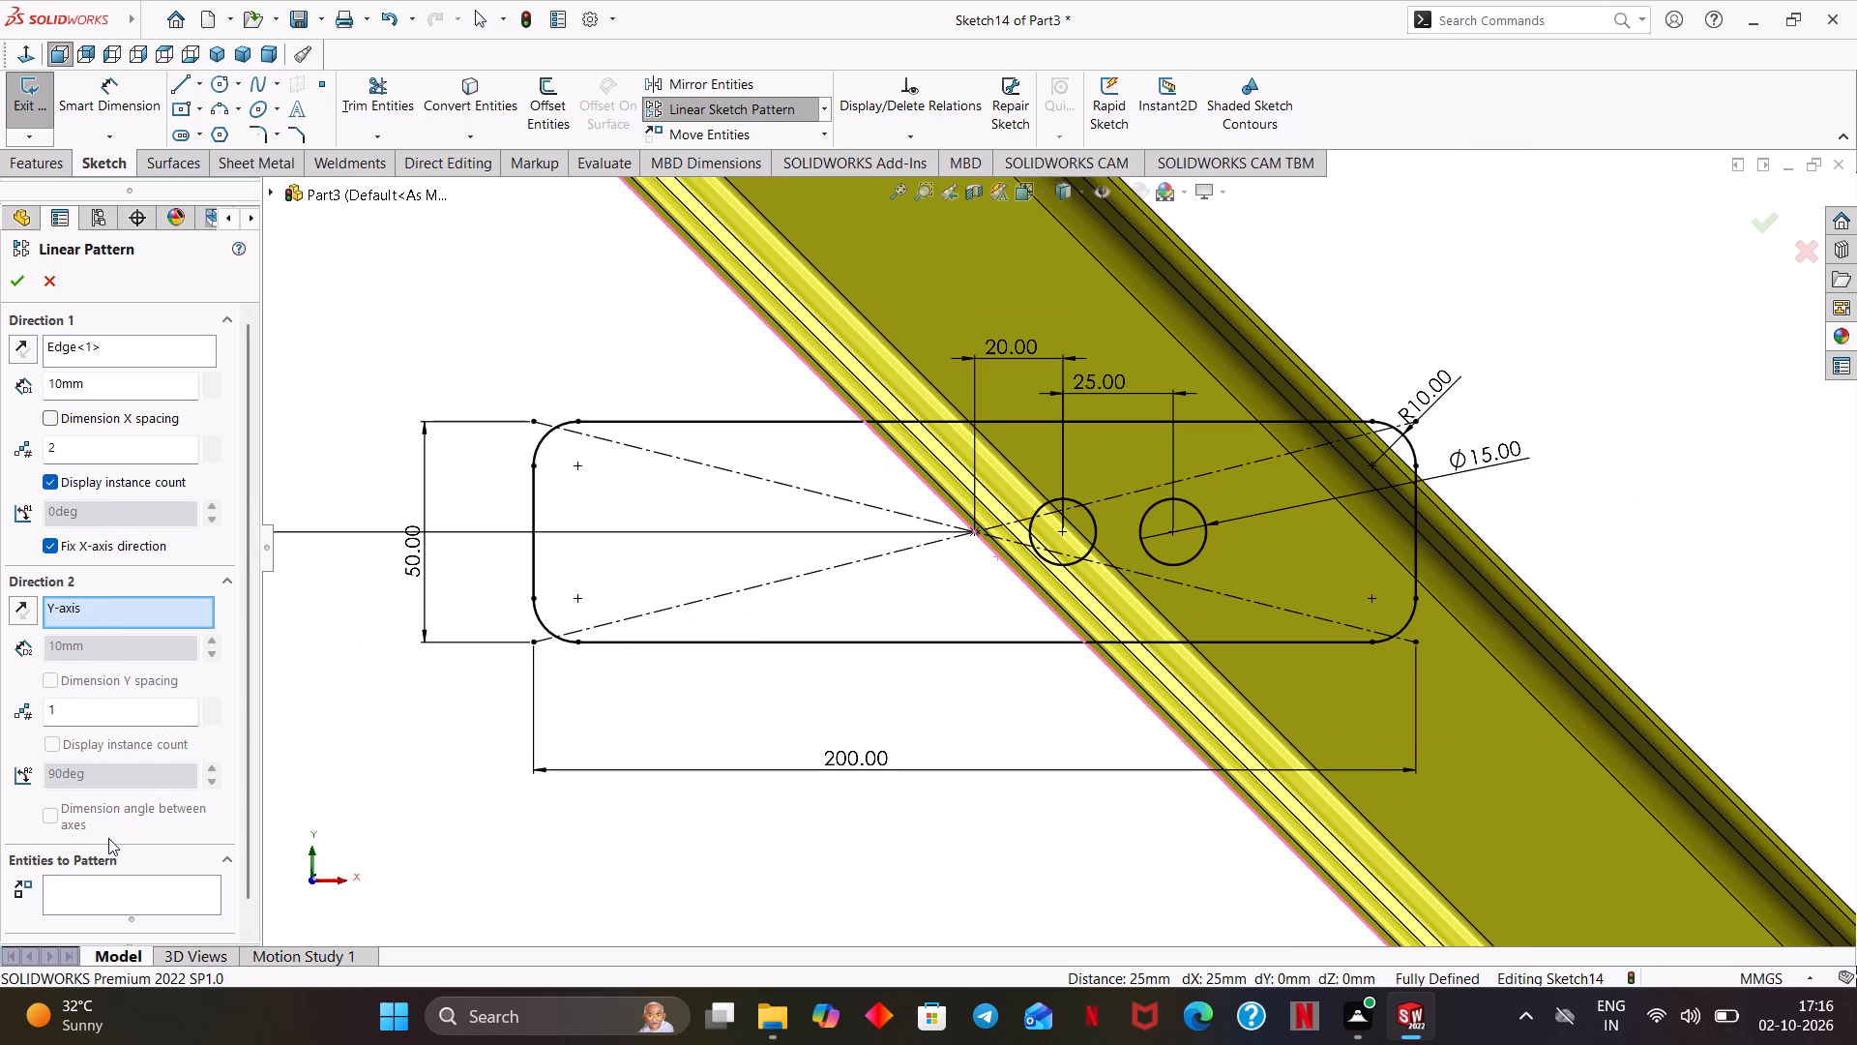
Add the plate rectangle's four sides and four rounded corner arcs as the entities to pattern.
click(129, 899)
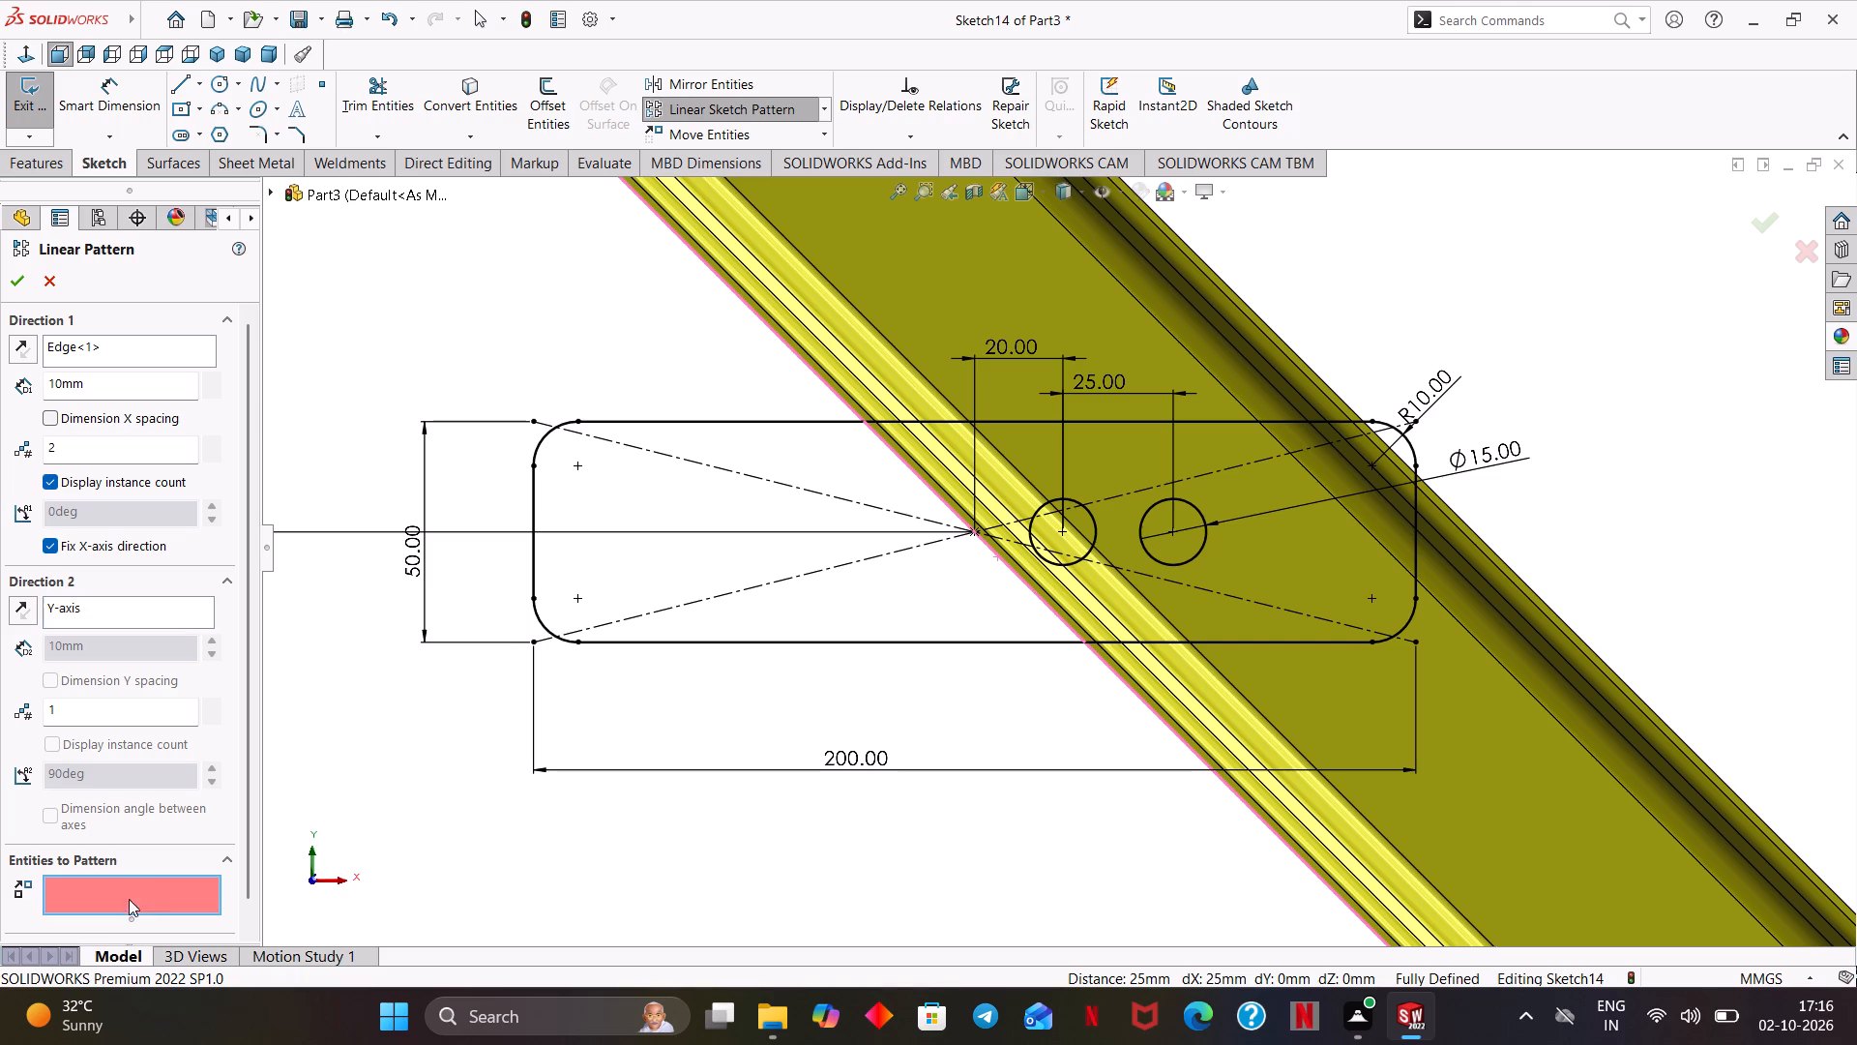
click(546, 436)
click(641, 422)
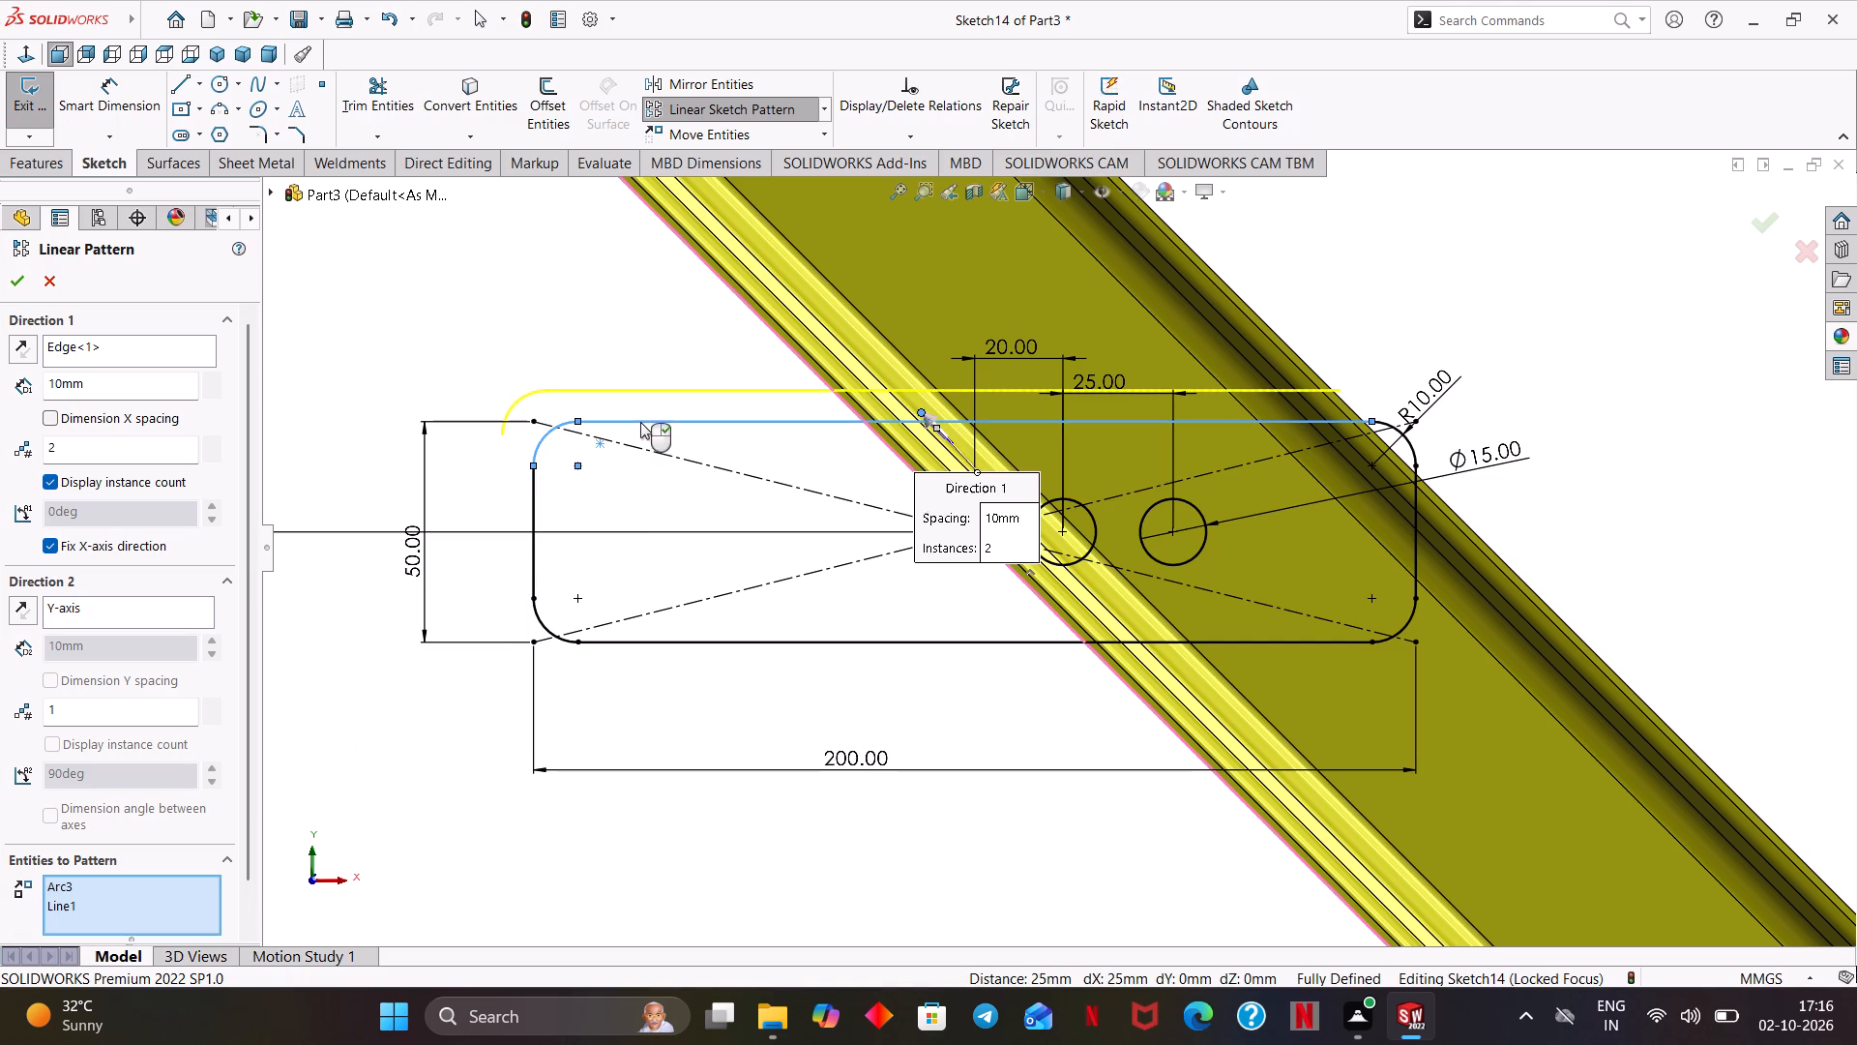
click(533, 536)
click(562, 638)
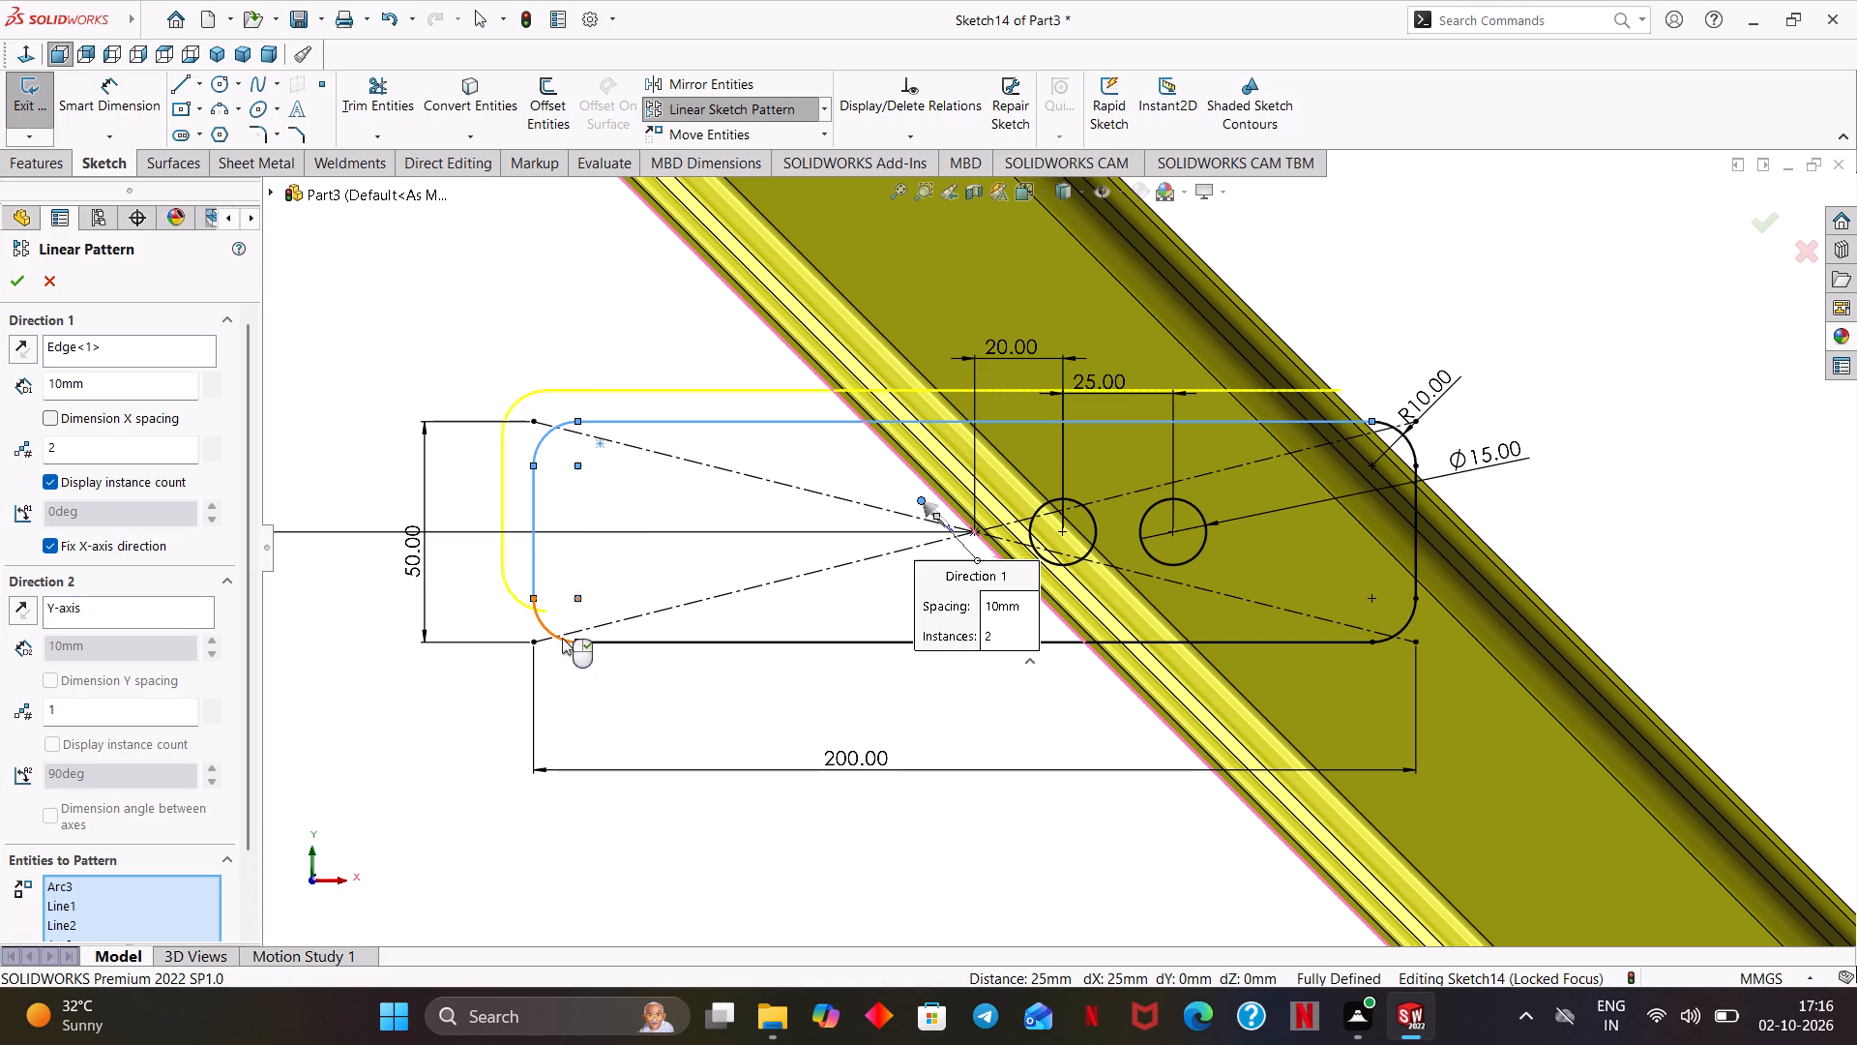
click(629, 641)
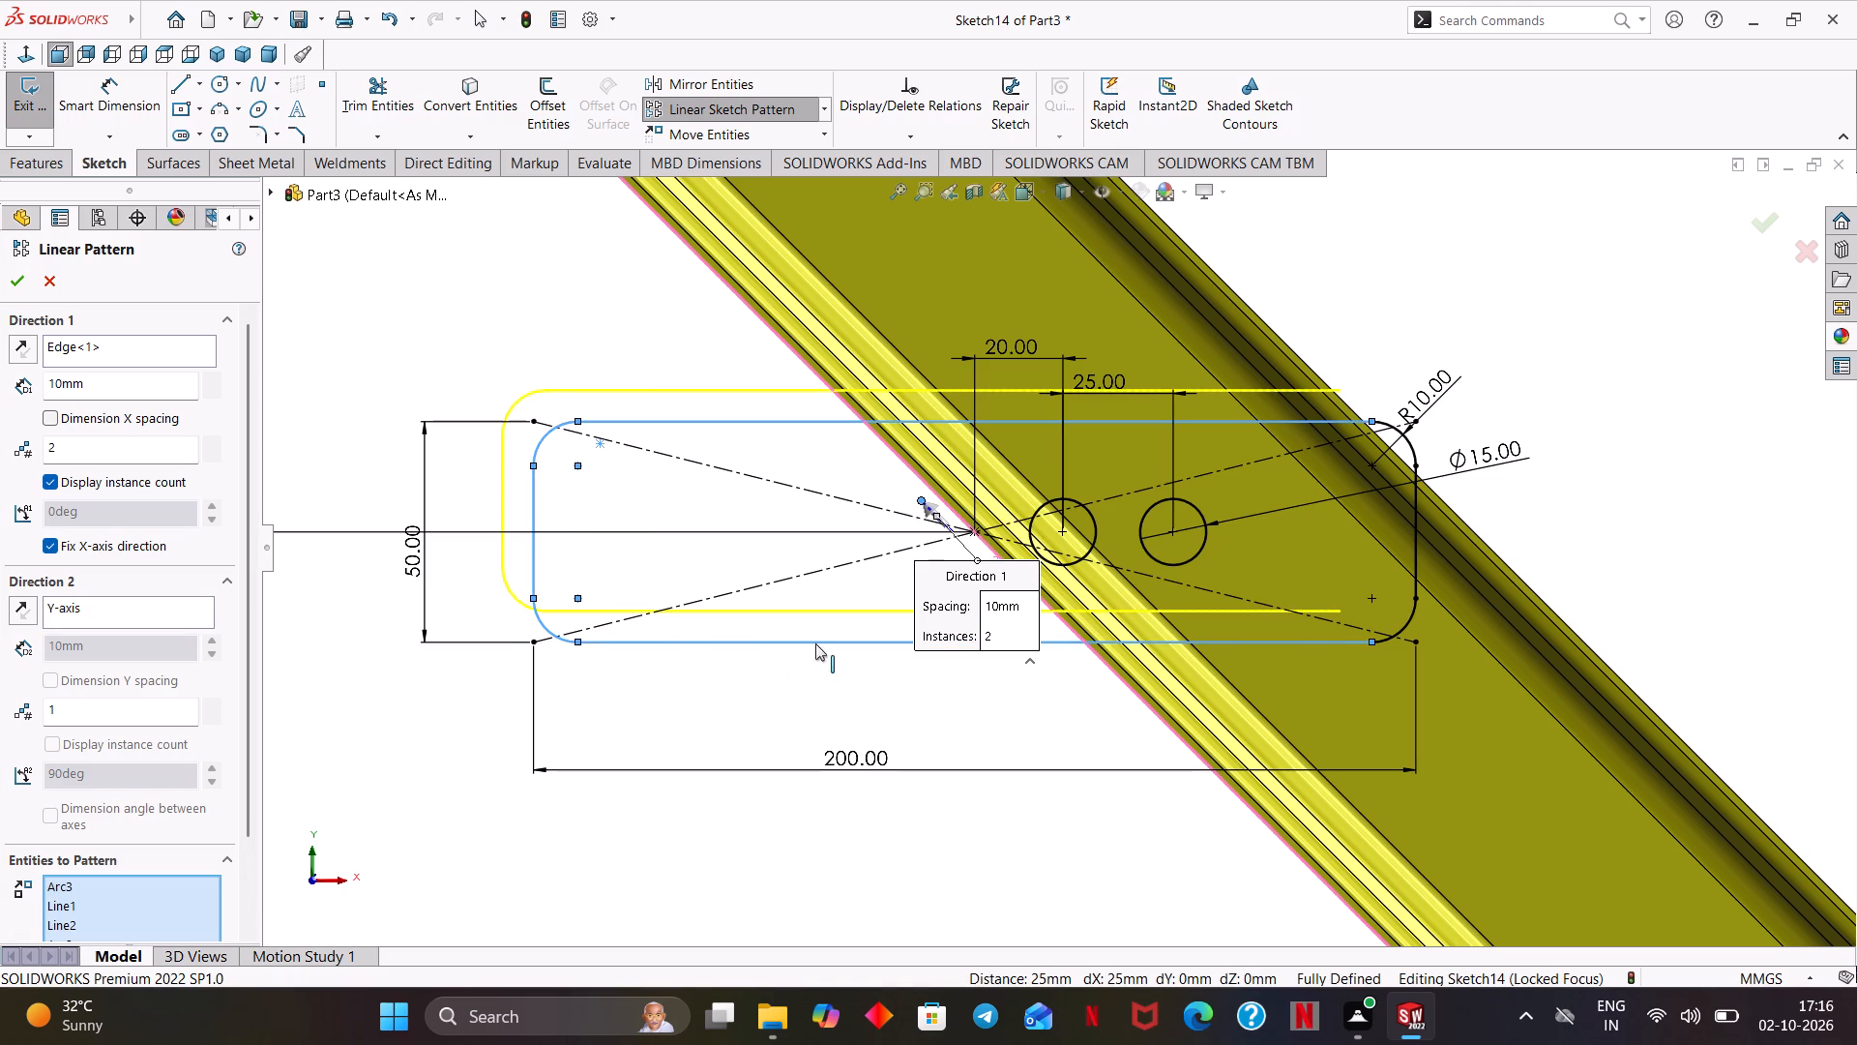
click(1407, 625)
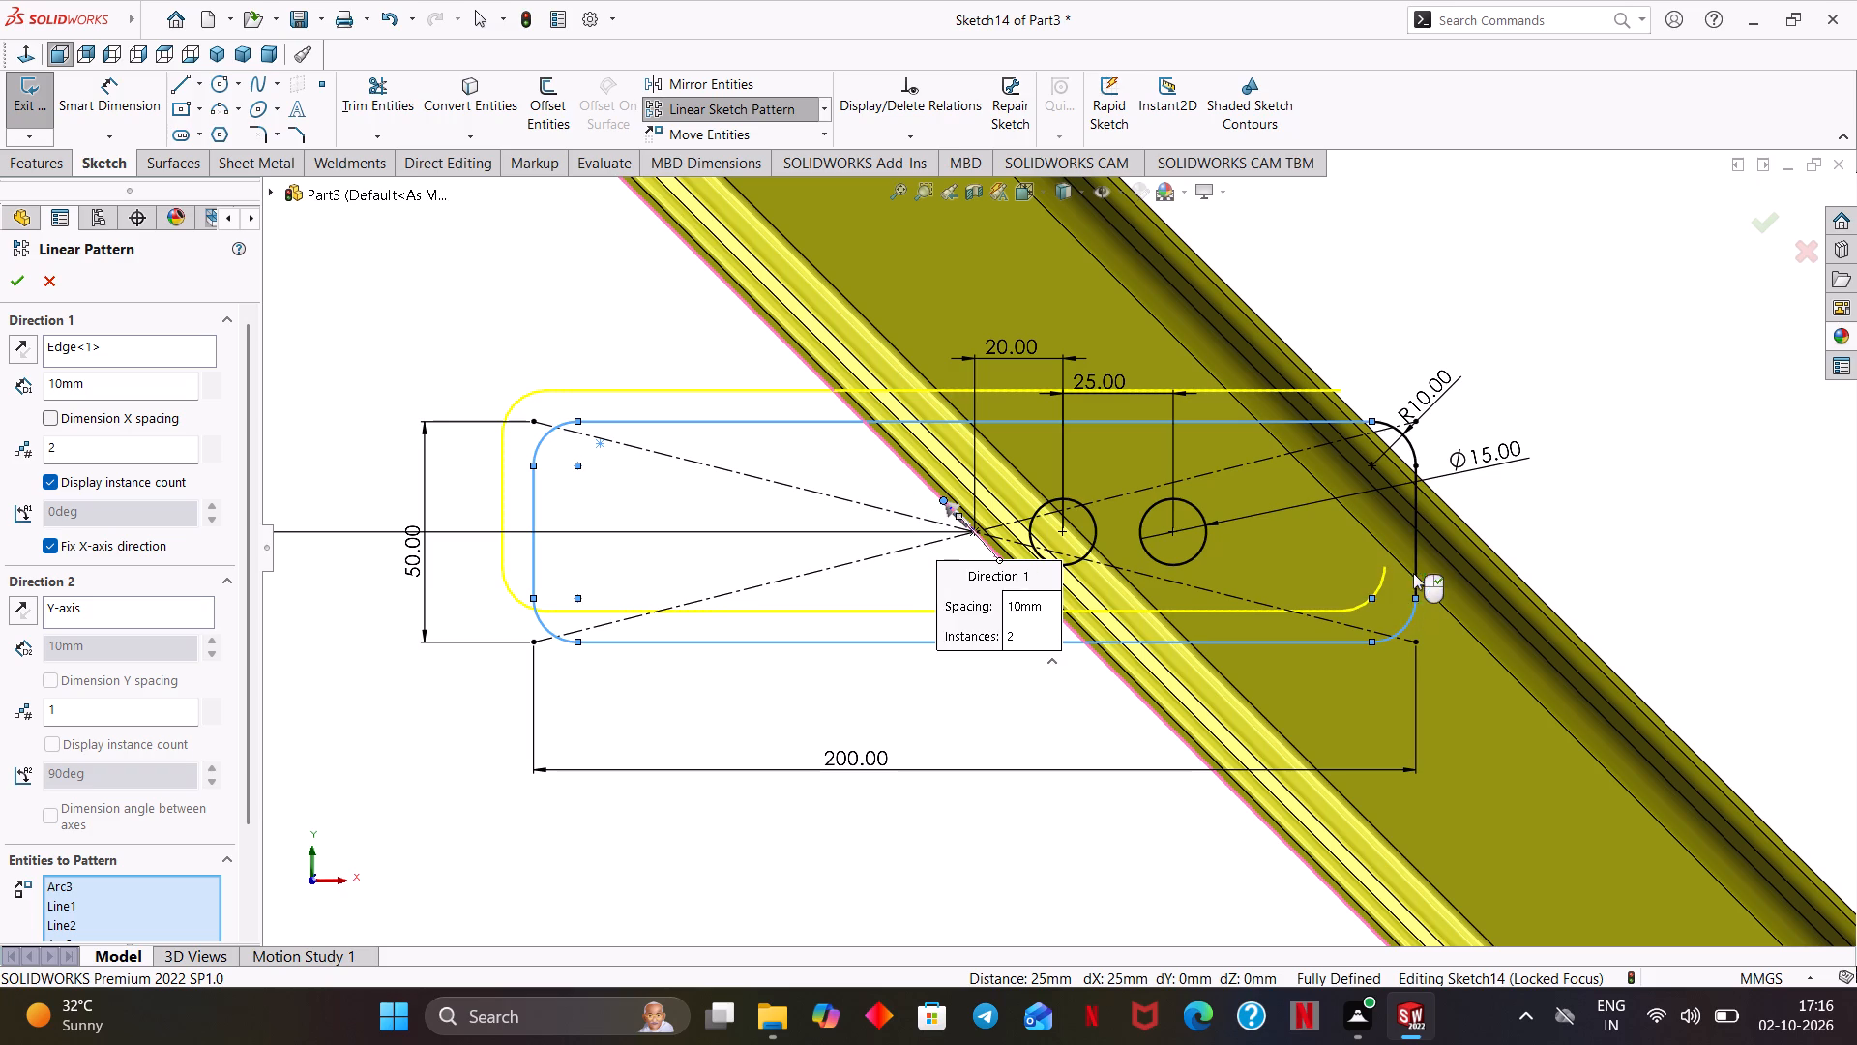
click(1415, 562)
click(1414, 443)
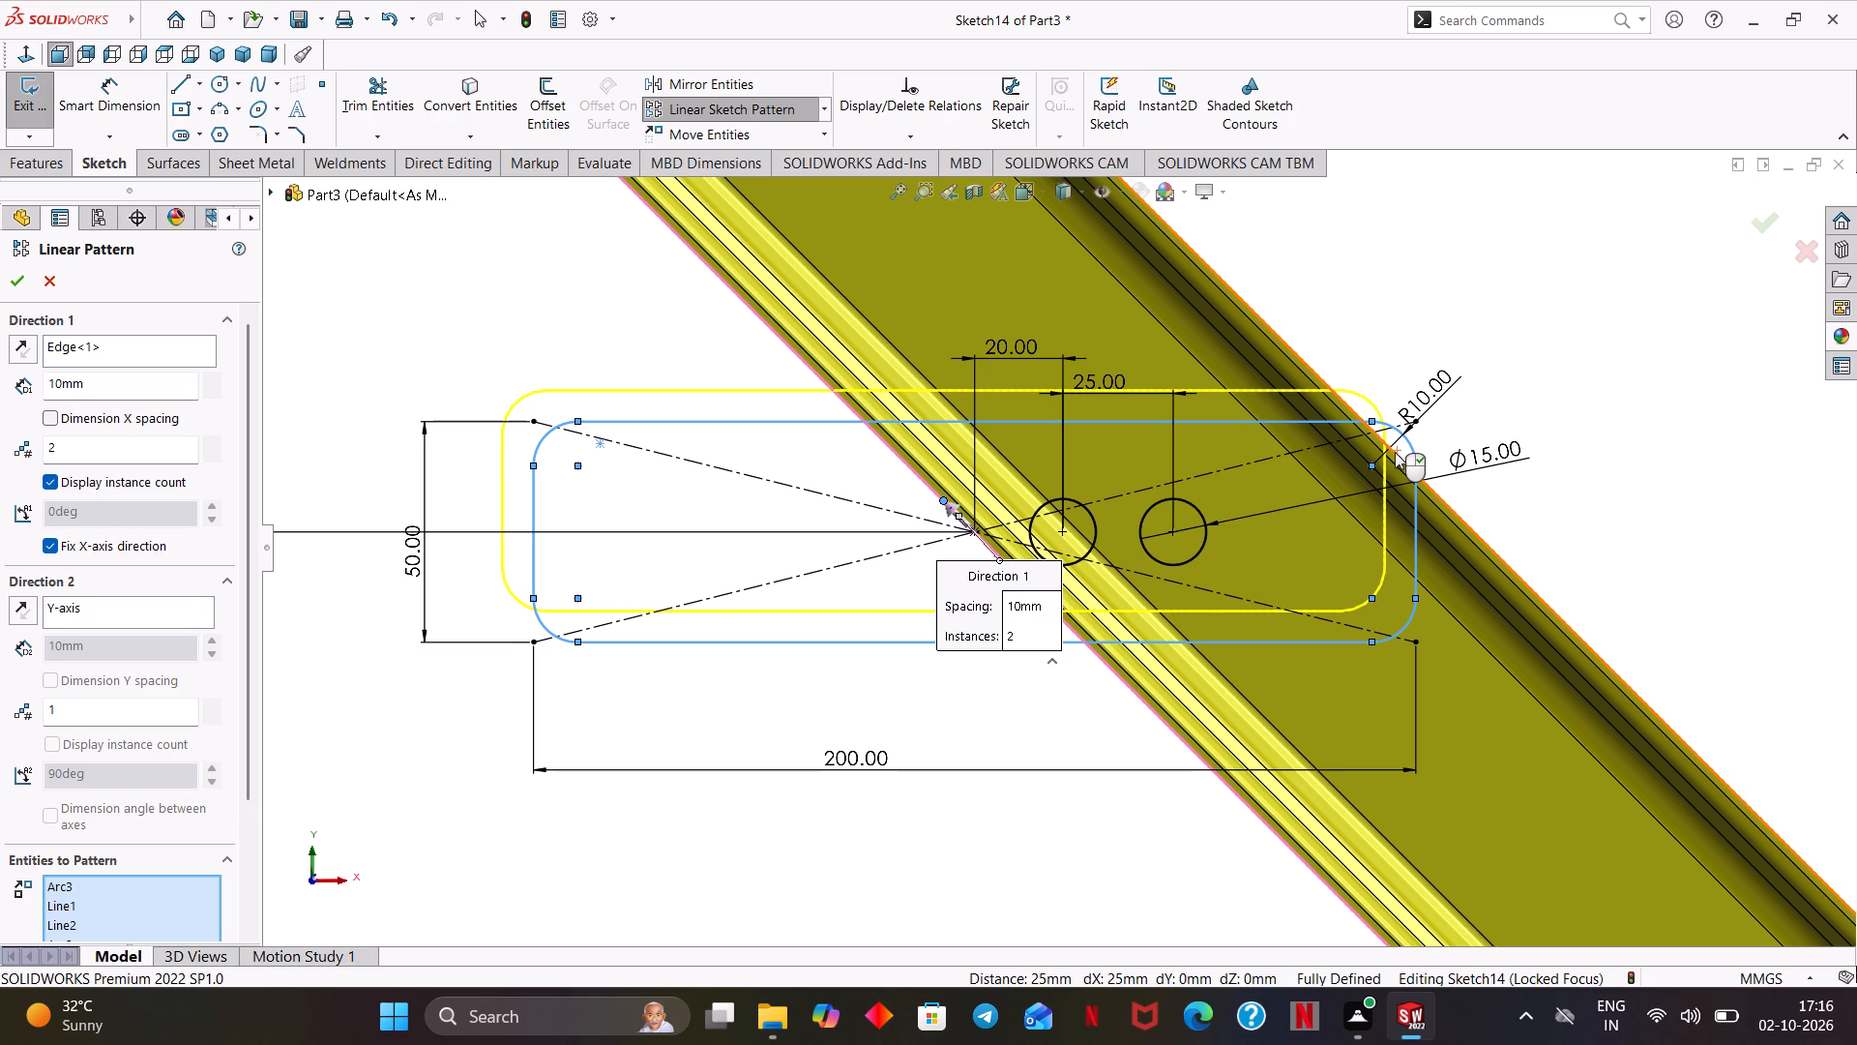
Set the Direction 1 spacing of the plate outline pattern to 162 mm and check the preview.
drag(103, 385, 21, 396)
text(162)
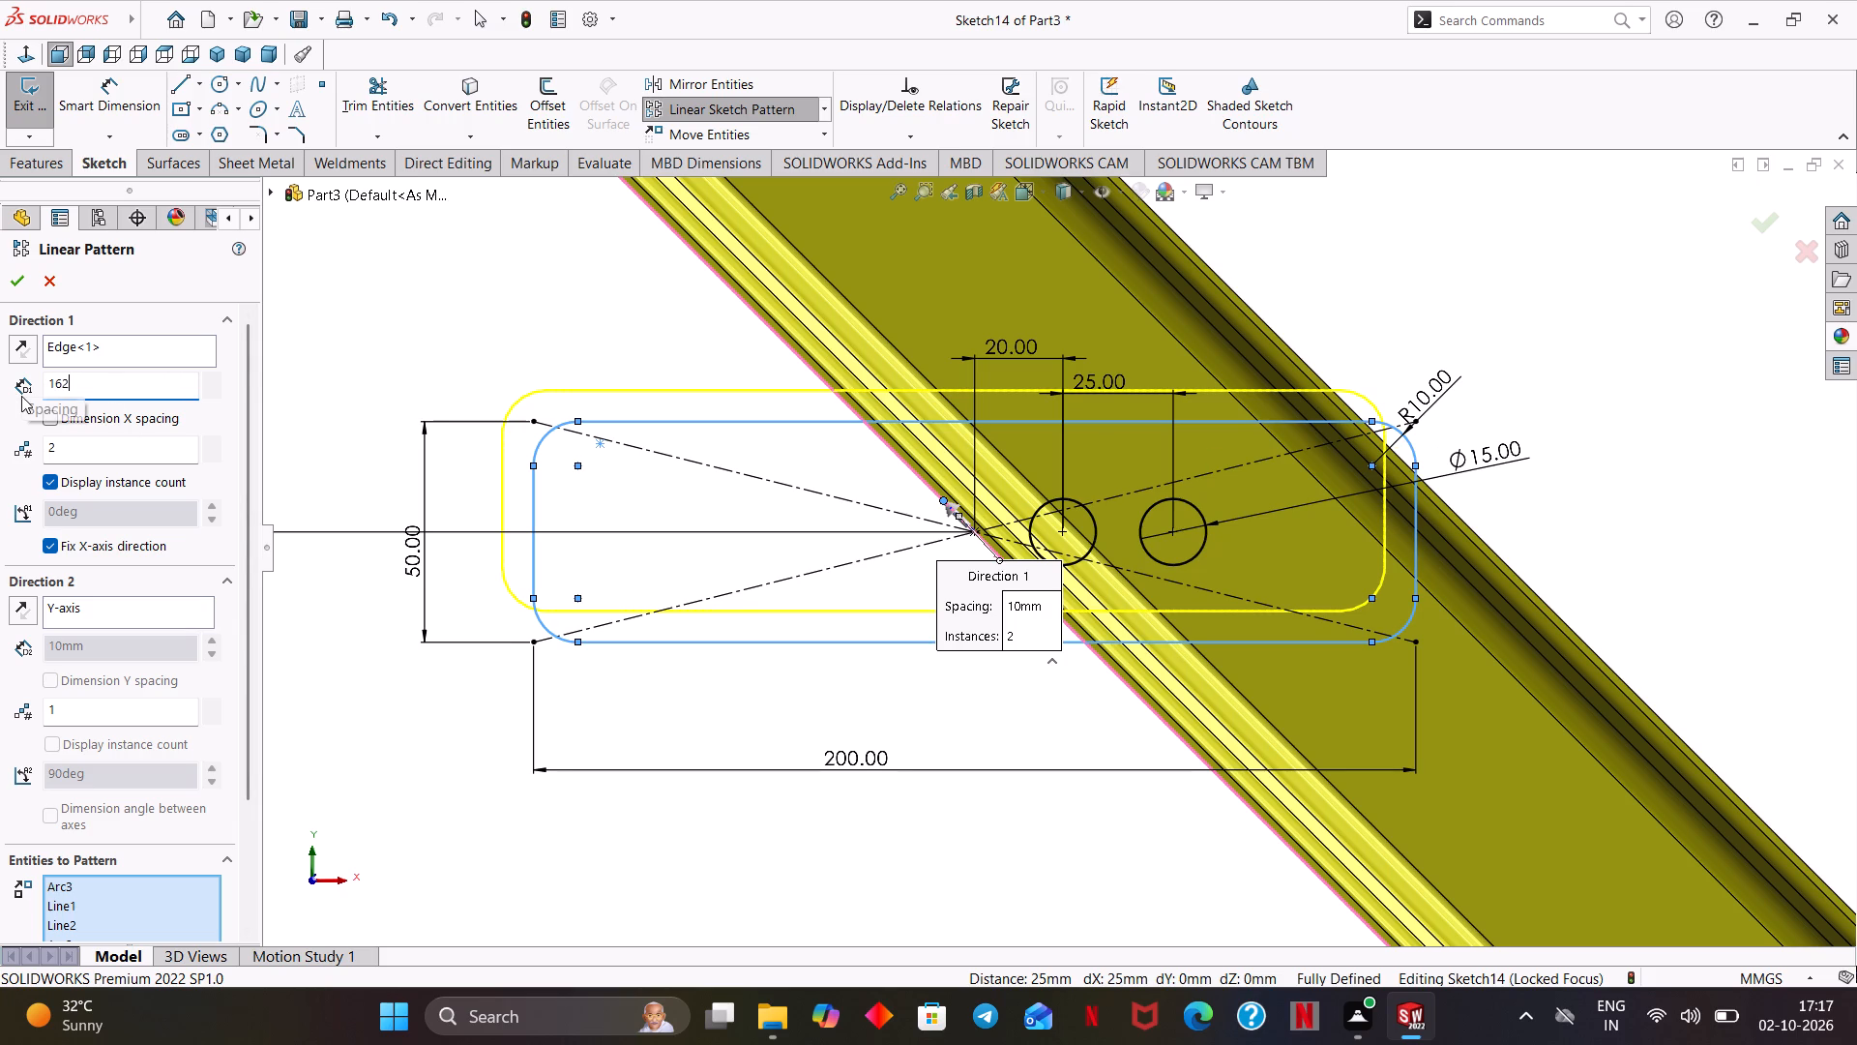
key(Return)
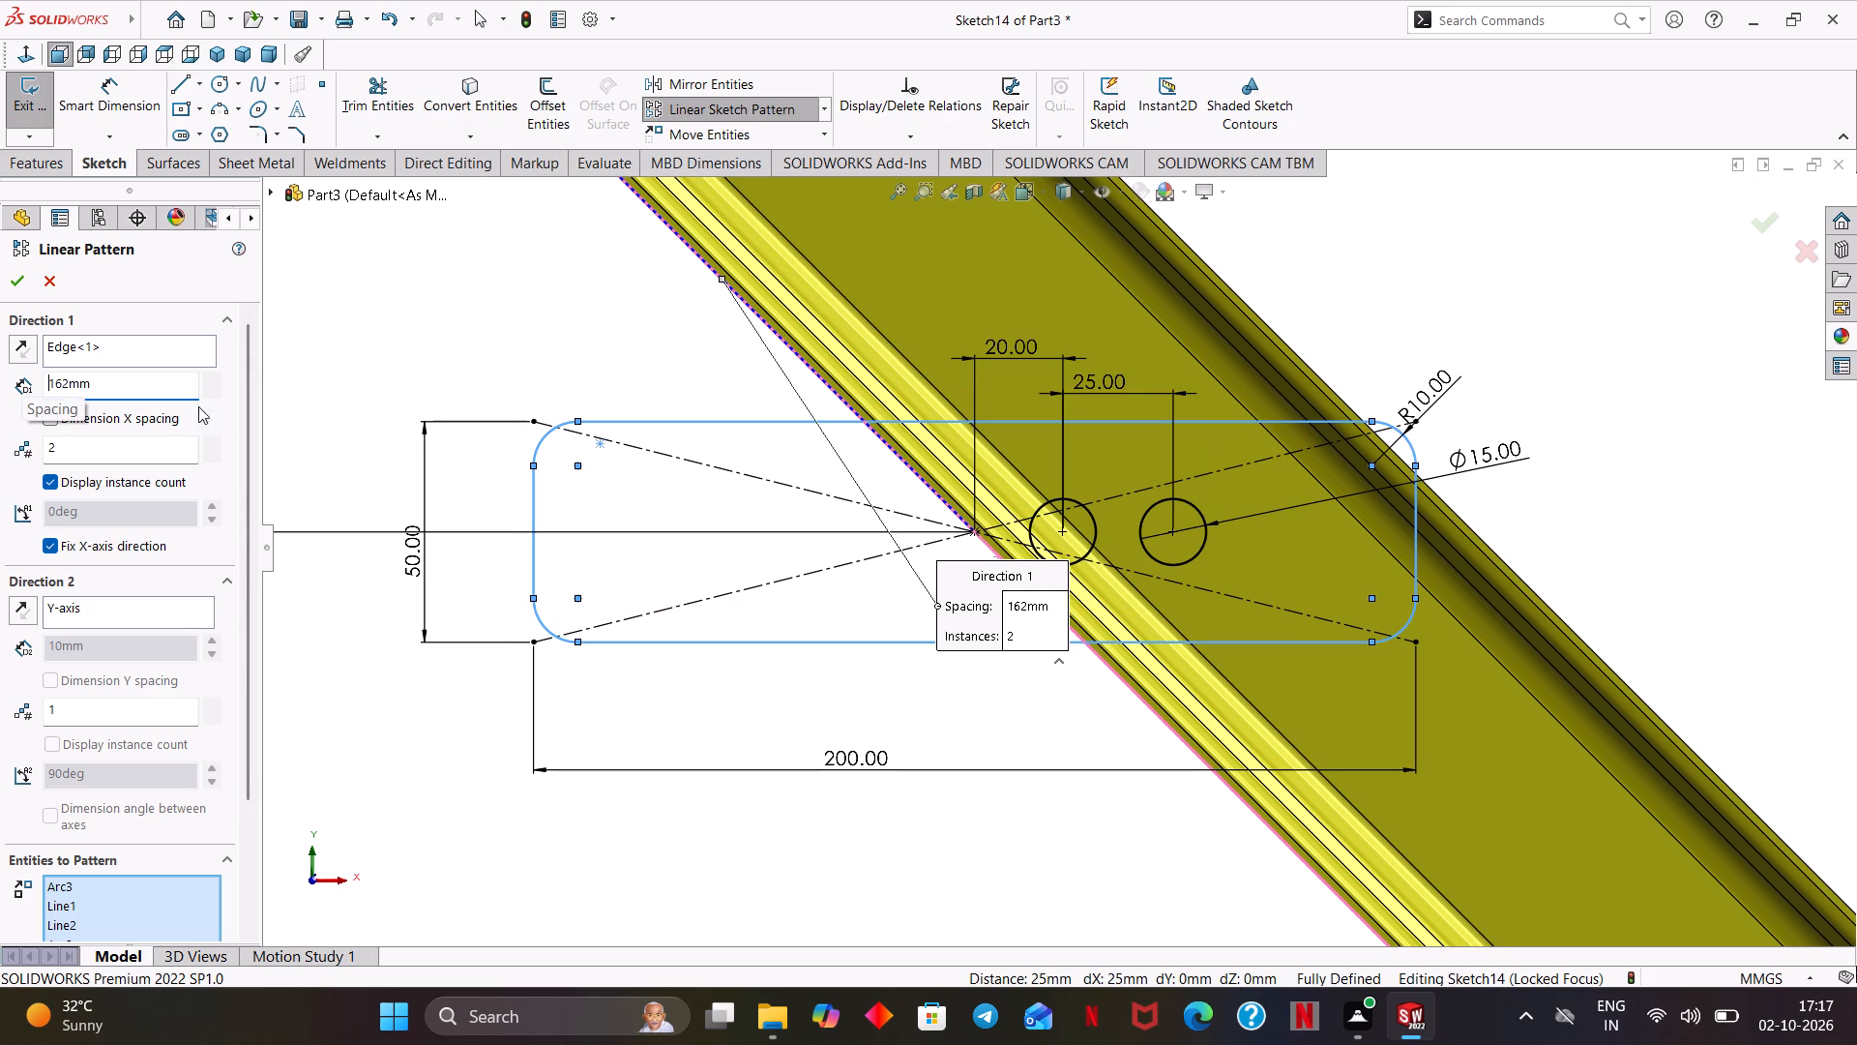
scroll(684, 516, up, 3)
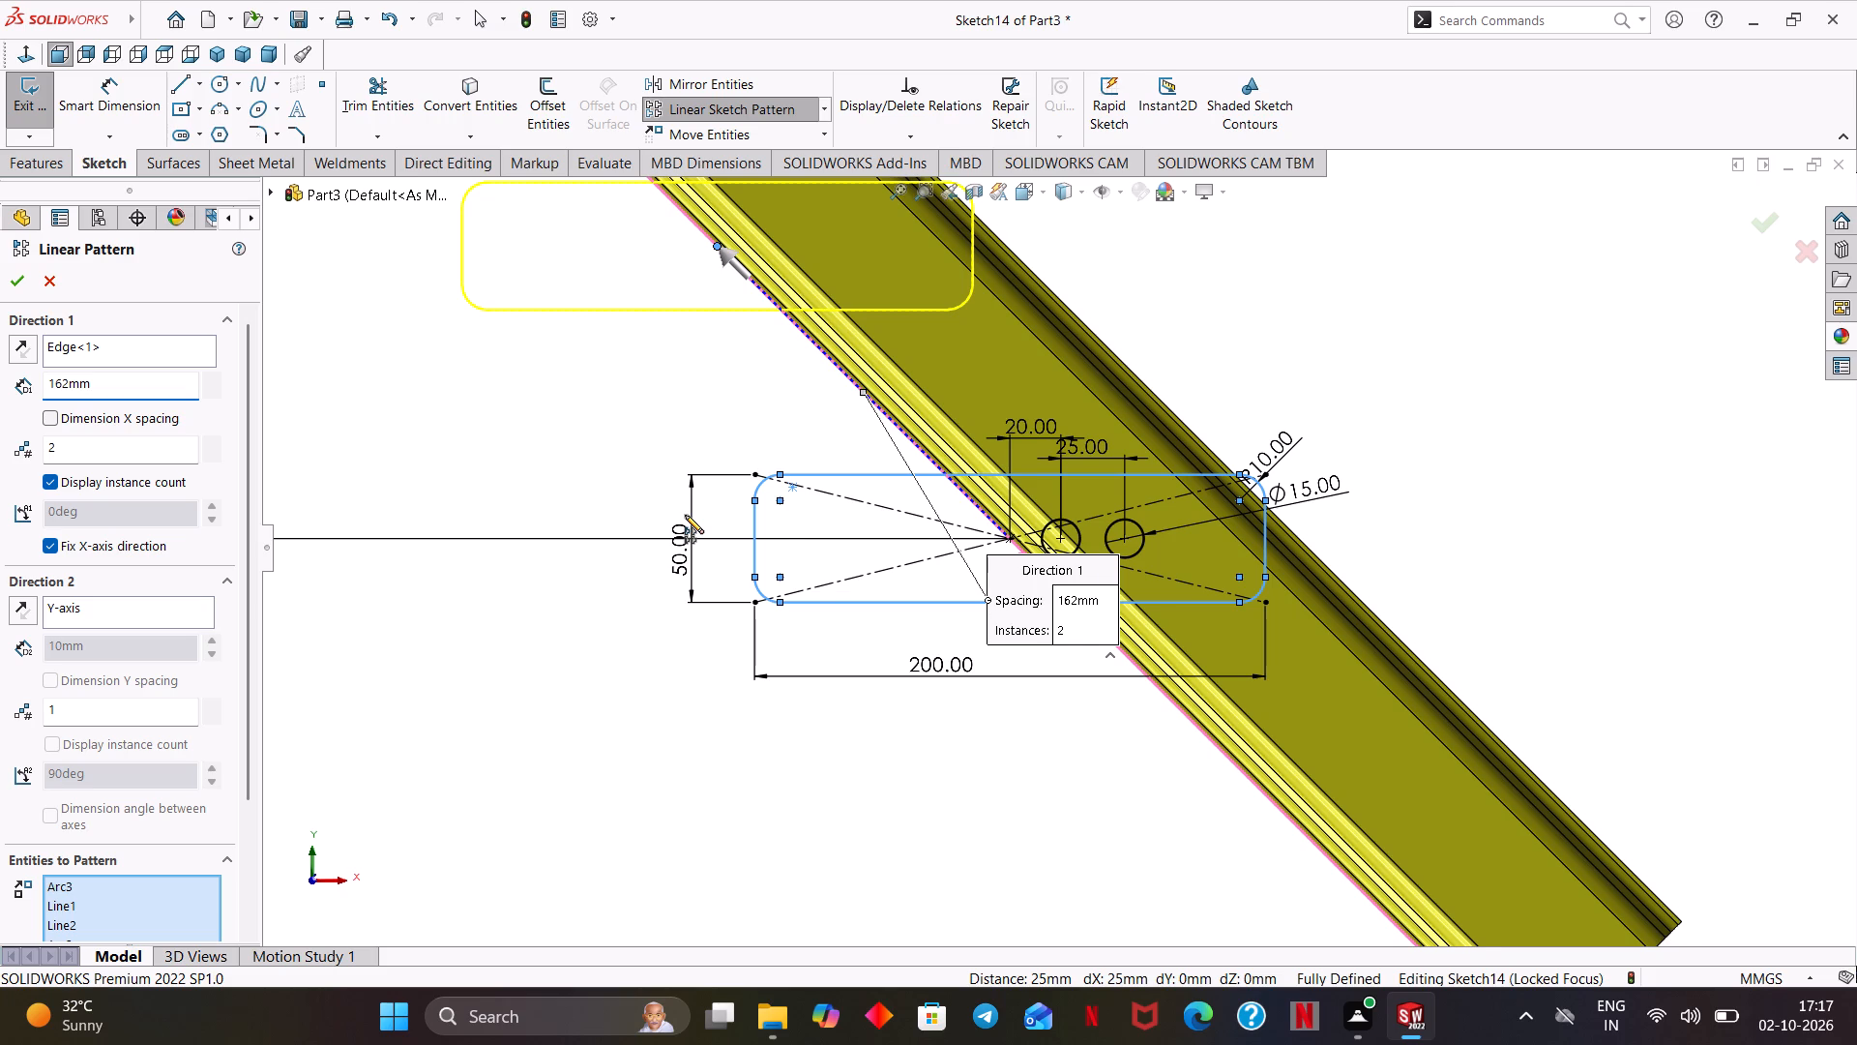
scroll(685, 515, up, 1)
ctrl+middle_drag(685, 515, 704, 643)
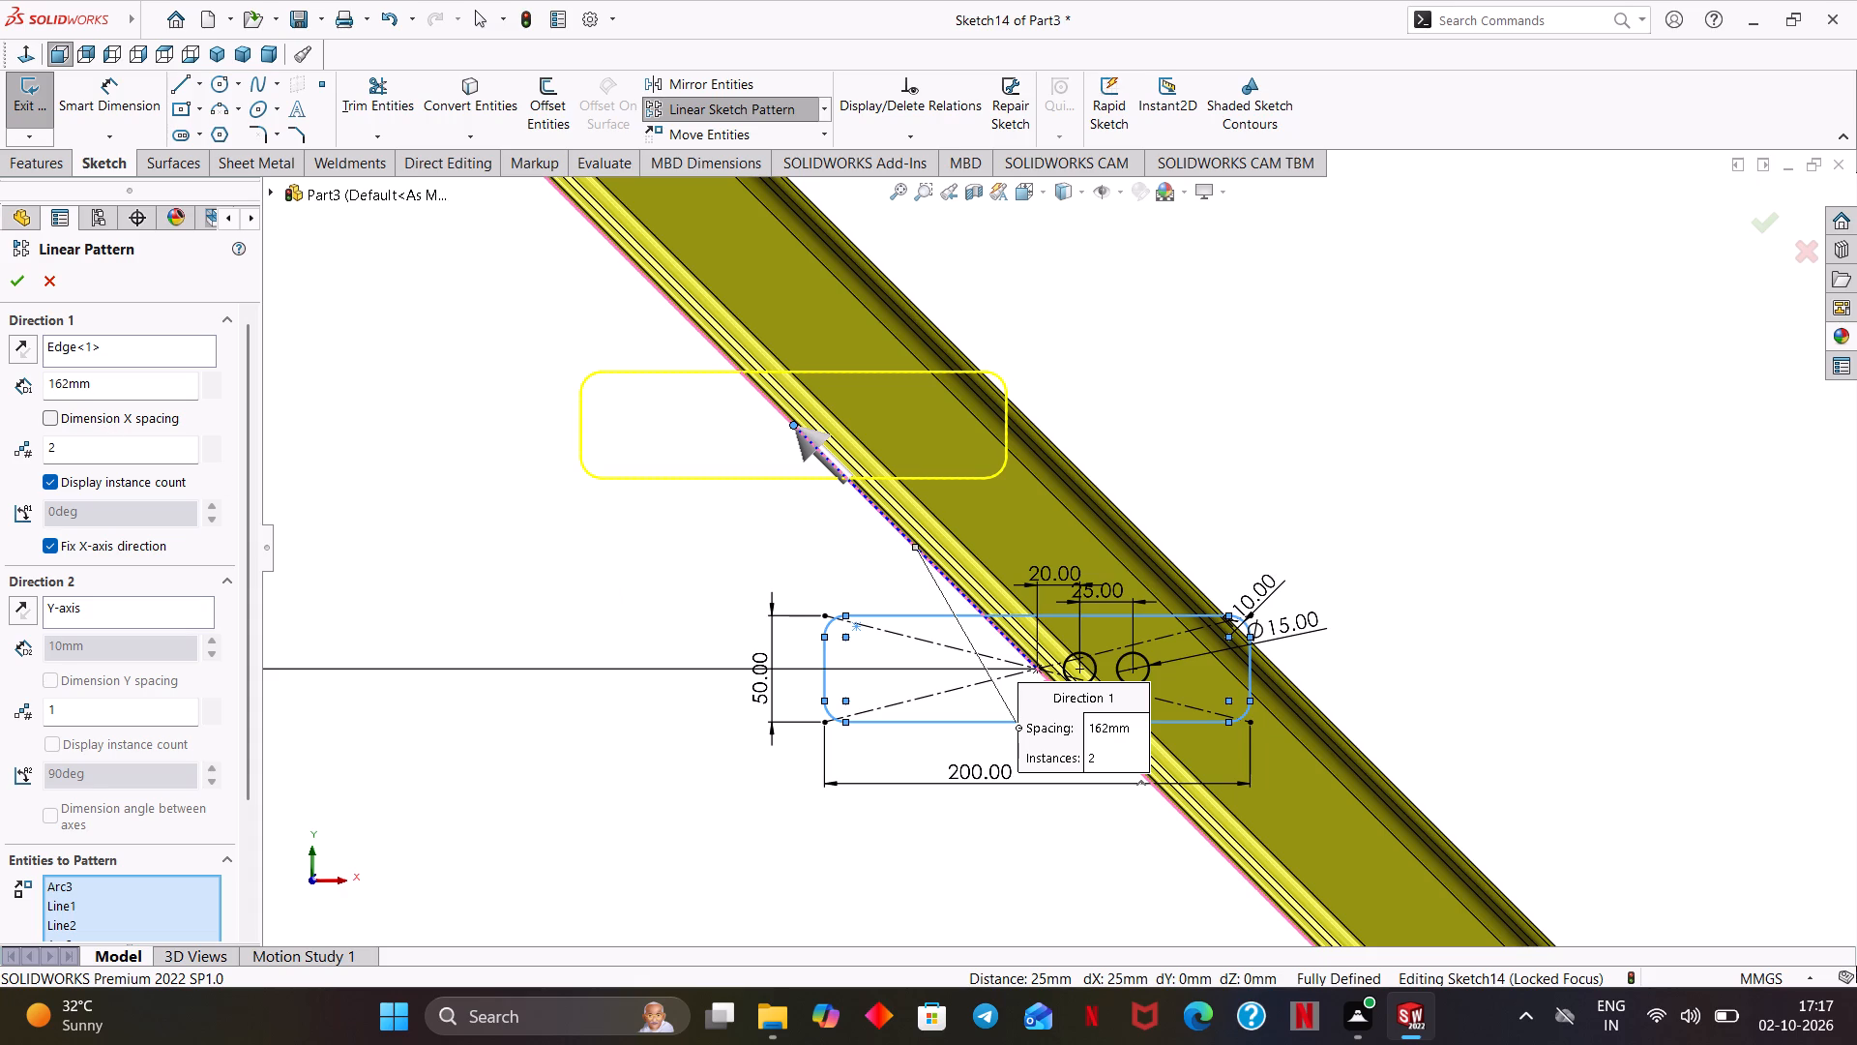
Set the plate outline pattern to 3 instances with 262 mm spacing along the leg and apply it.
drag(80, 444, 9, 463)
key(3)
key(Return)
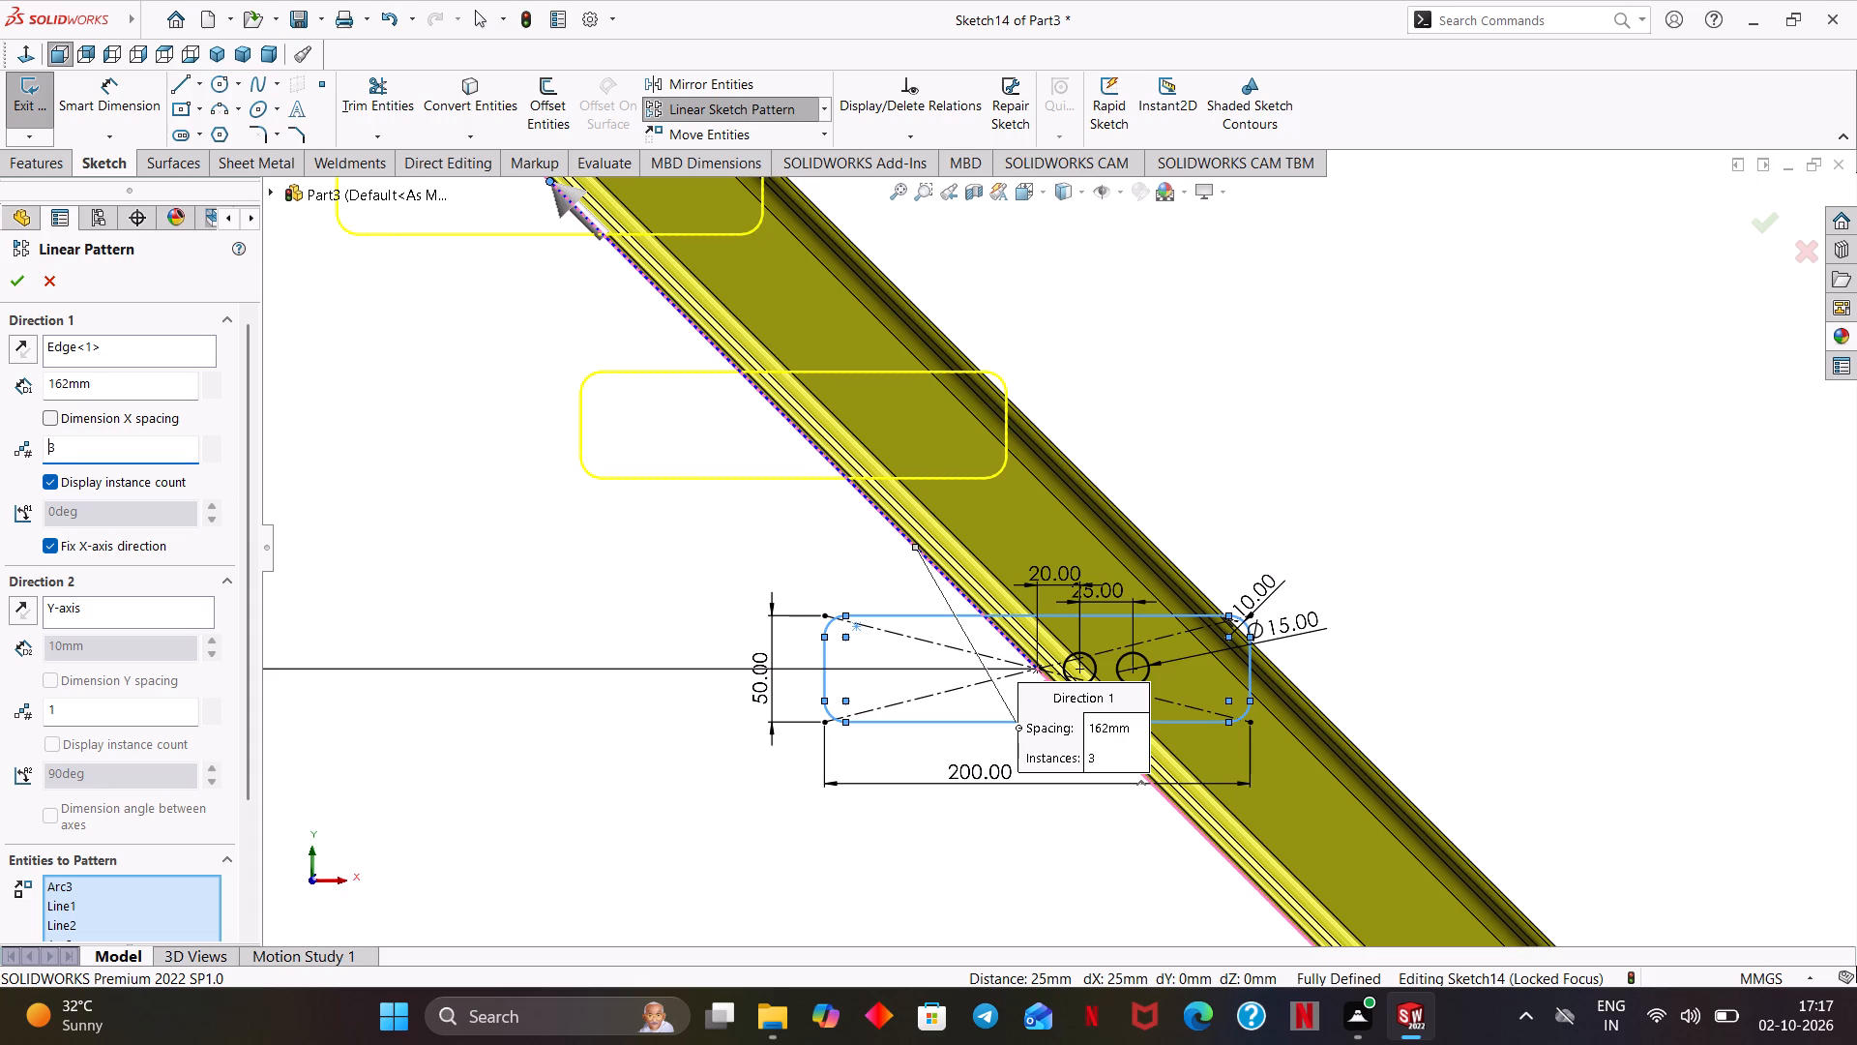
drag(99, 384, 9, 389)
text(262)
key(Return)
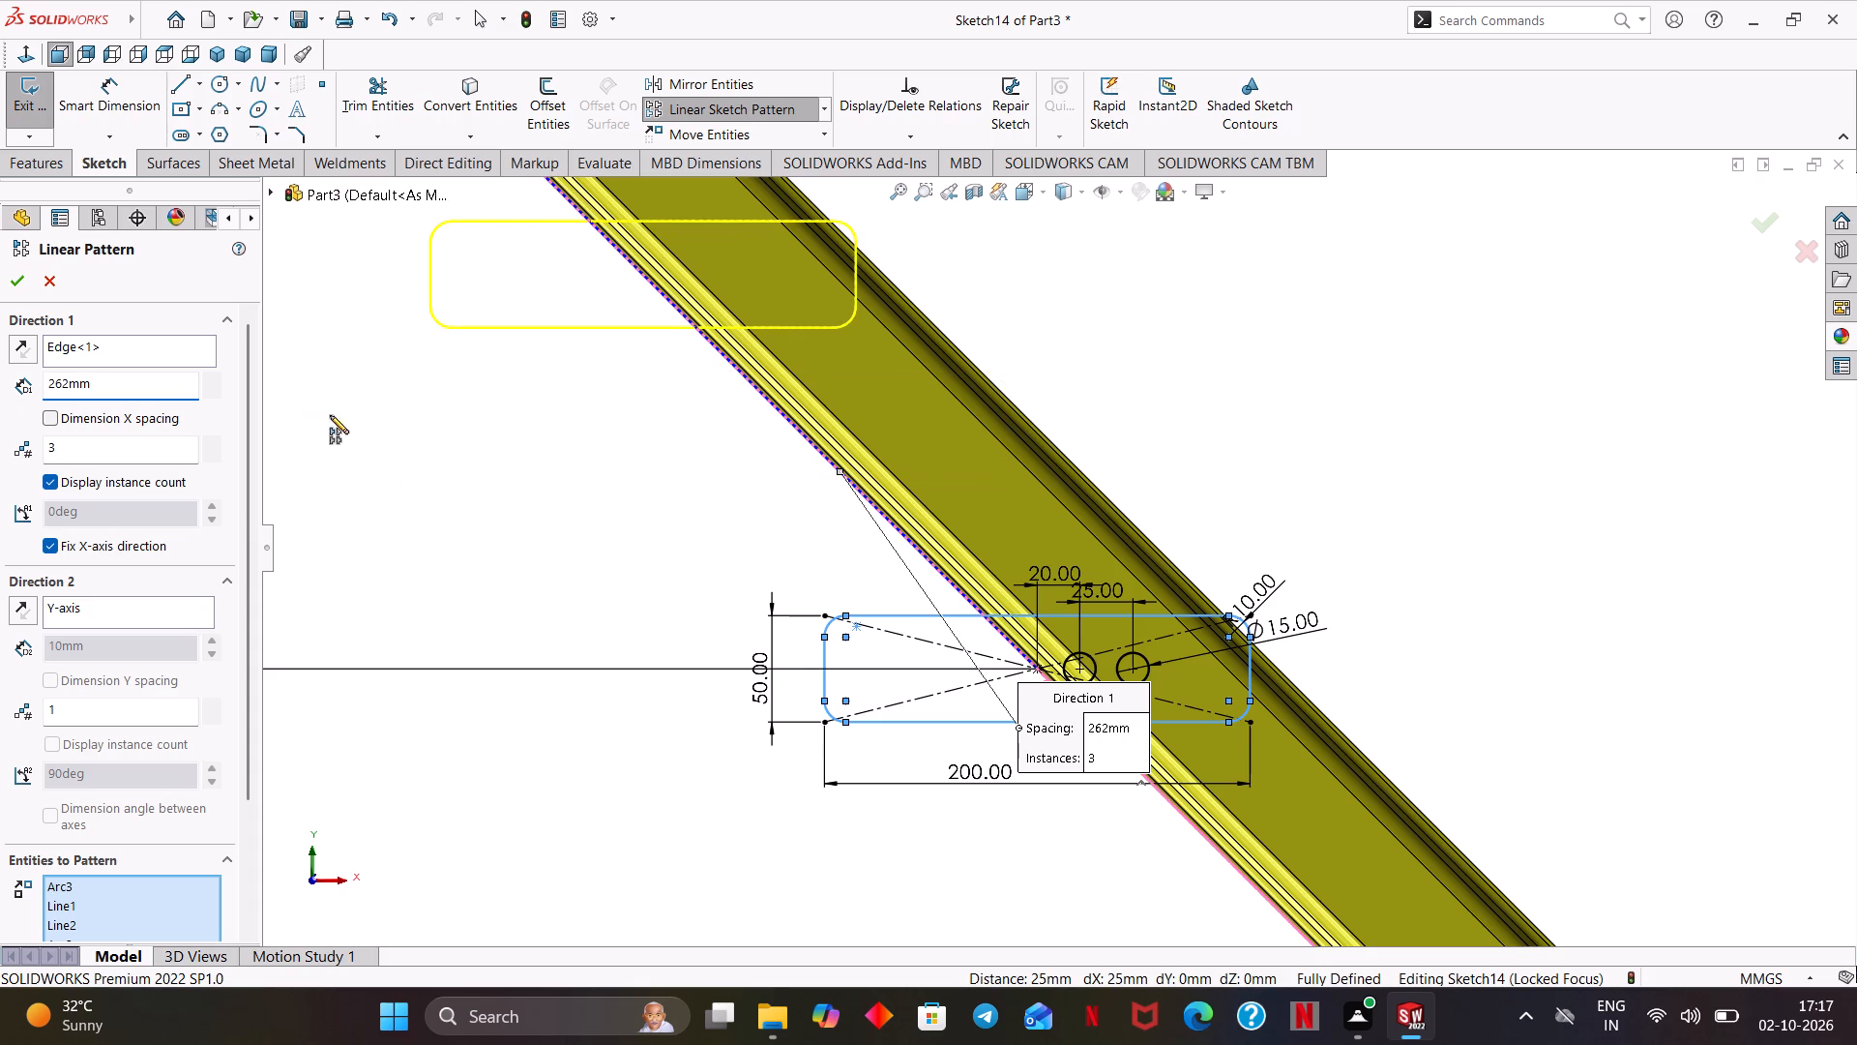
scroll(456, 504, up, 6)
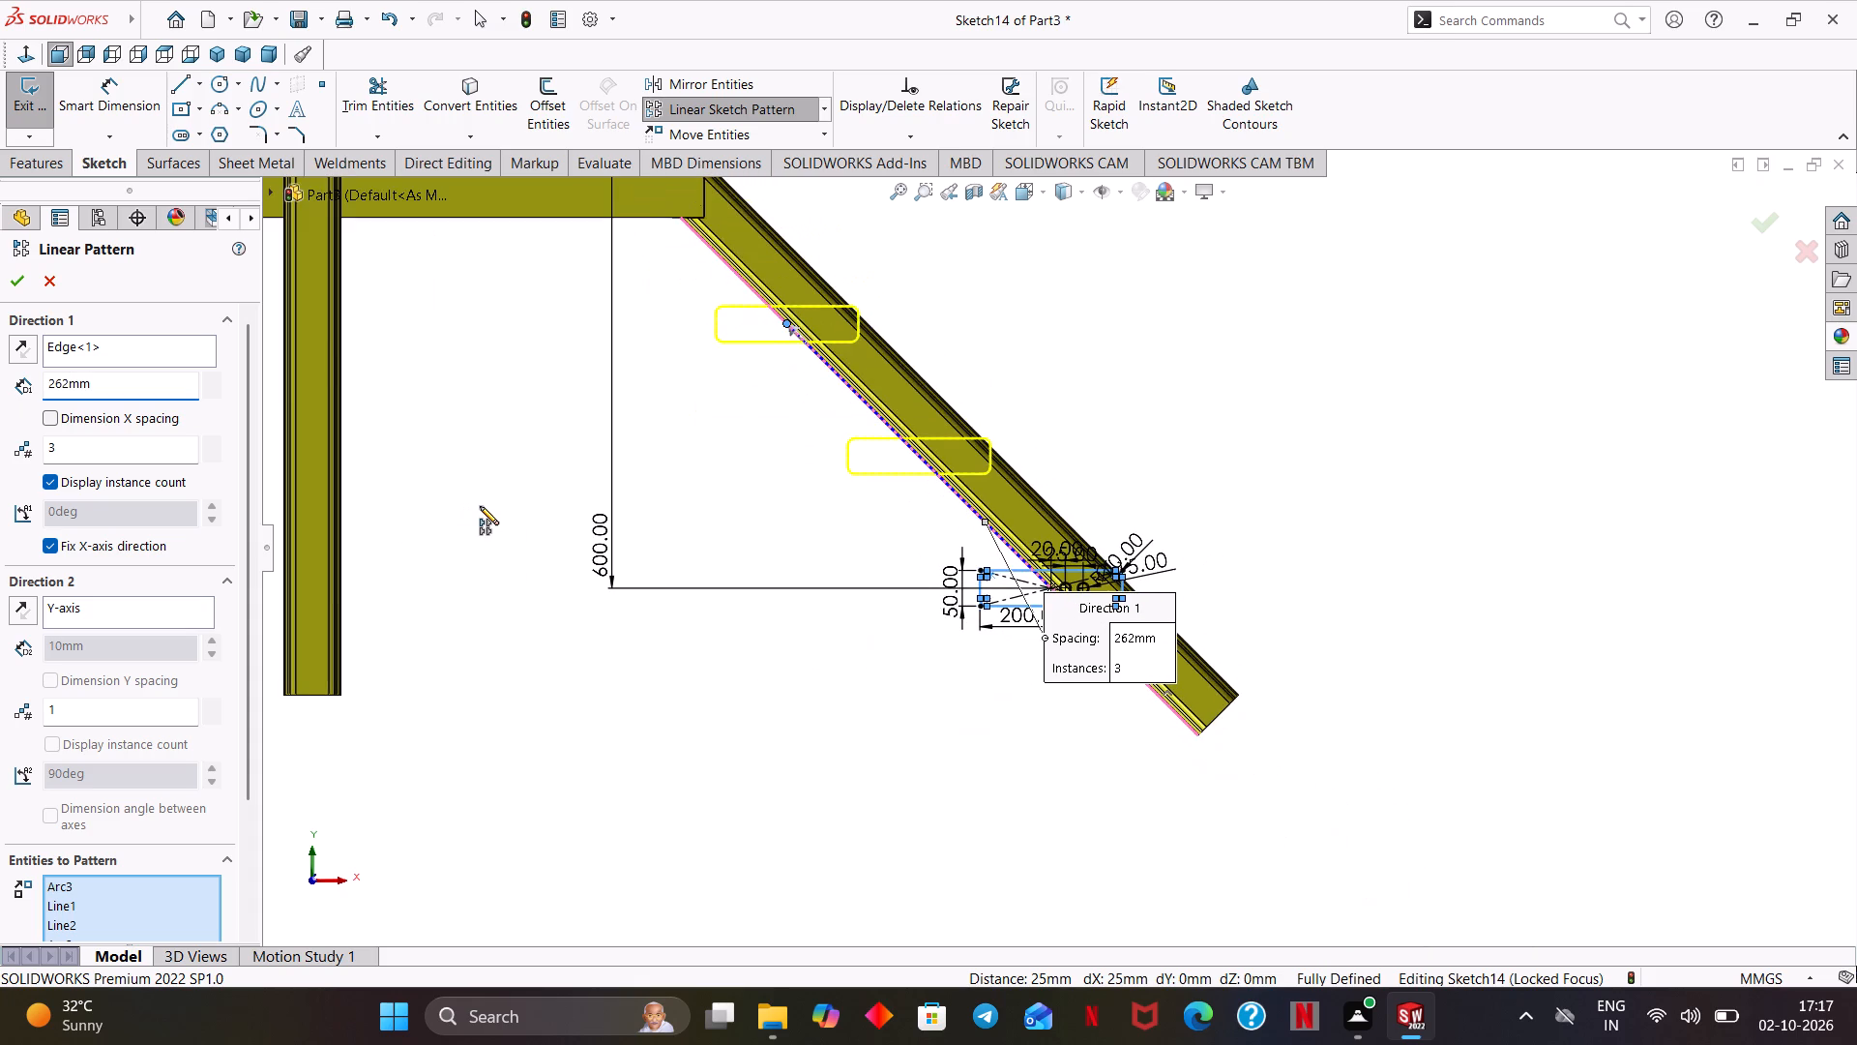
scroll(480, 506, up, 1)
ctrl+middle_drag(626, 515, 663, 644)
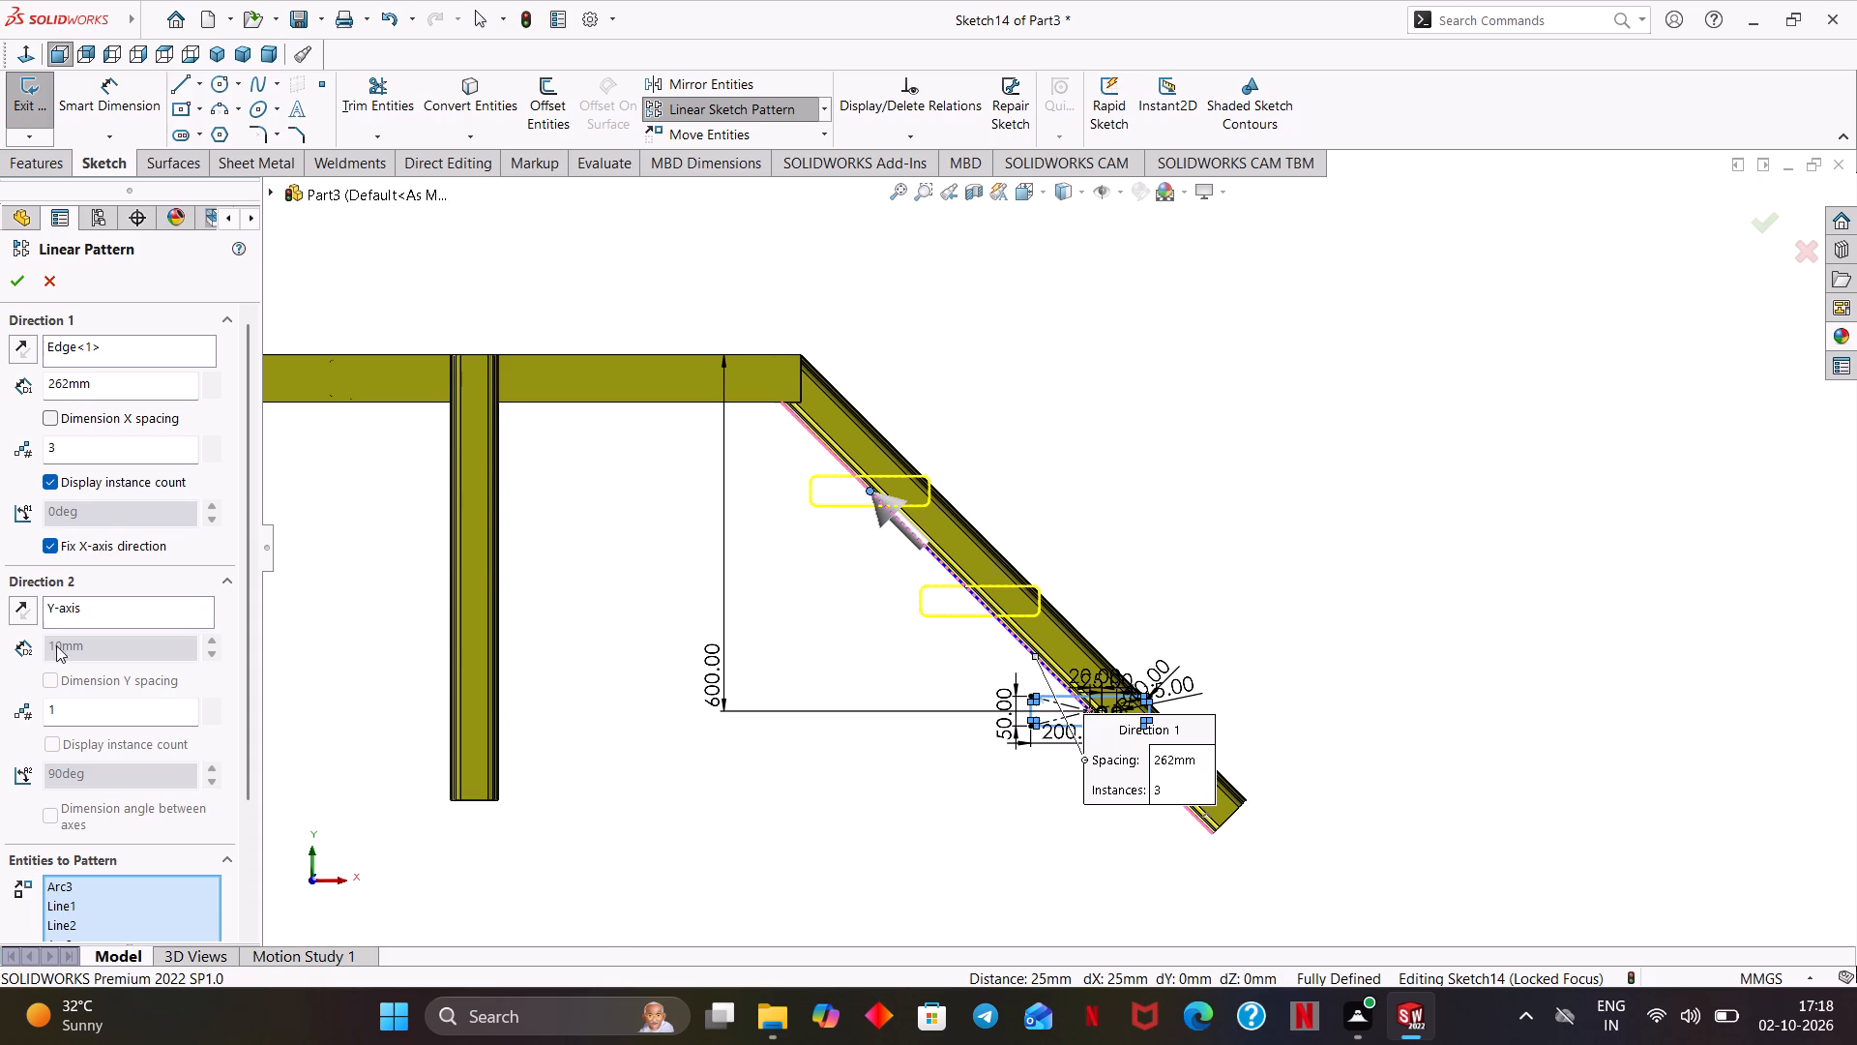
click(24, 288)
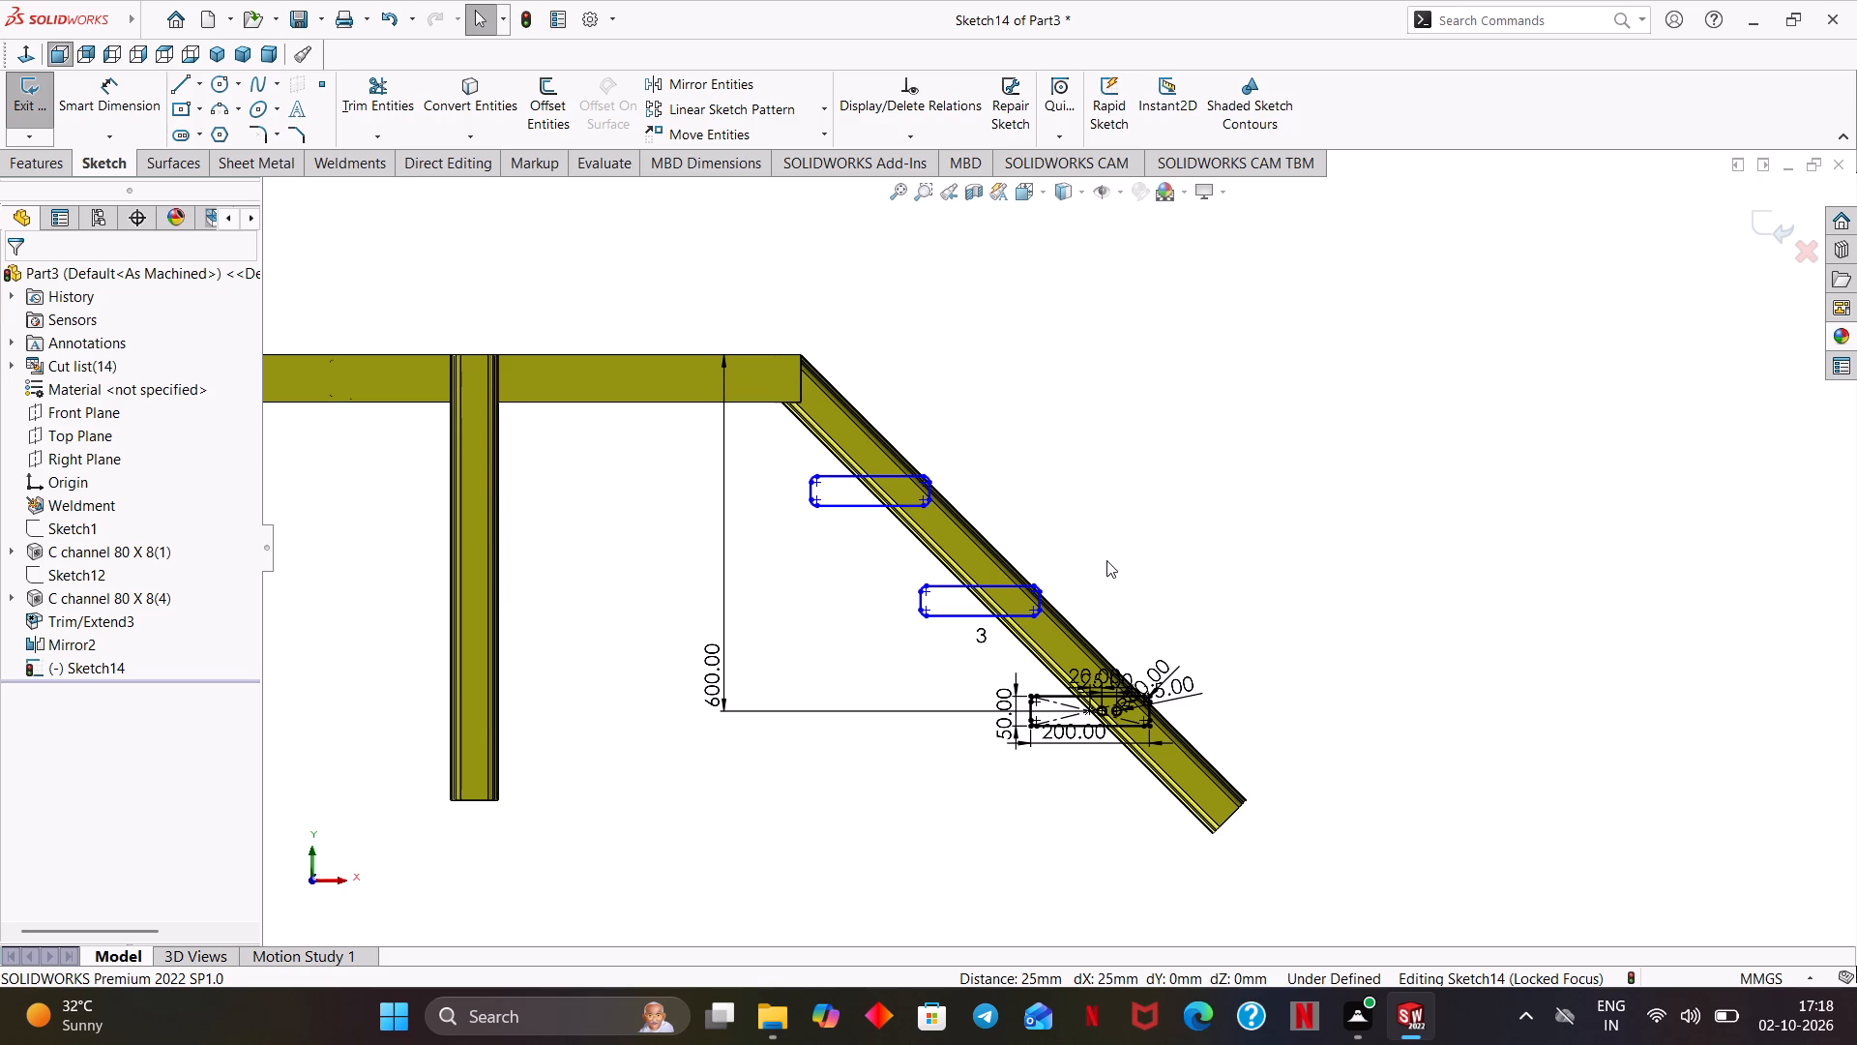
Start a second linear sketch pattern along the sloped leg's lower long edge with 3 instances.
click(750, 118)
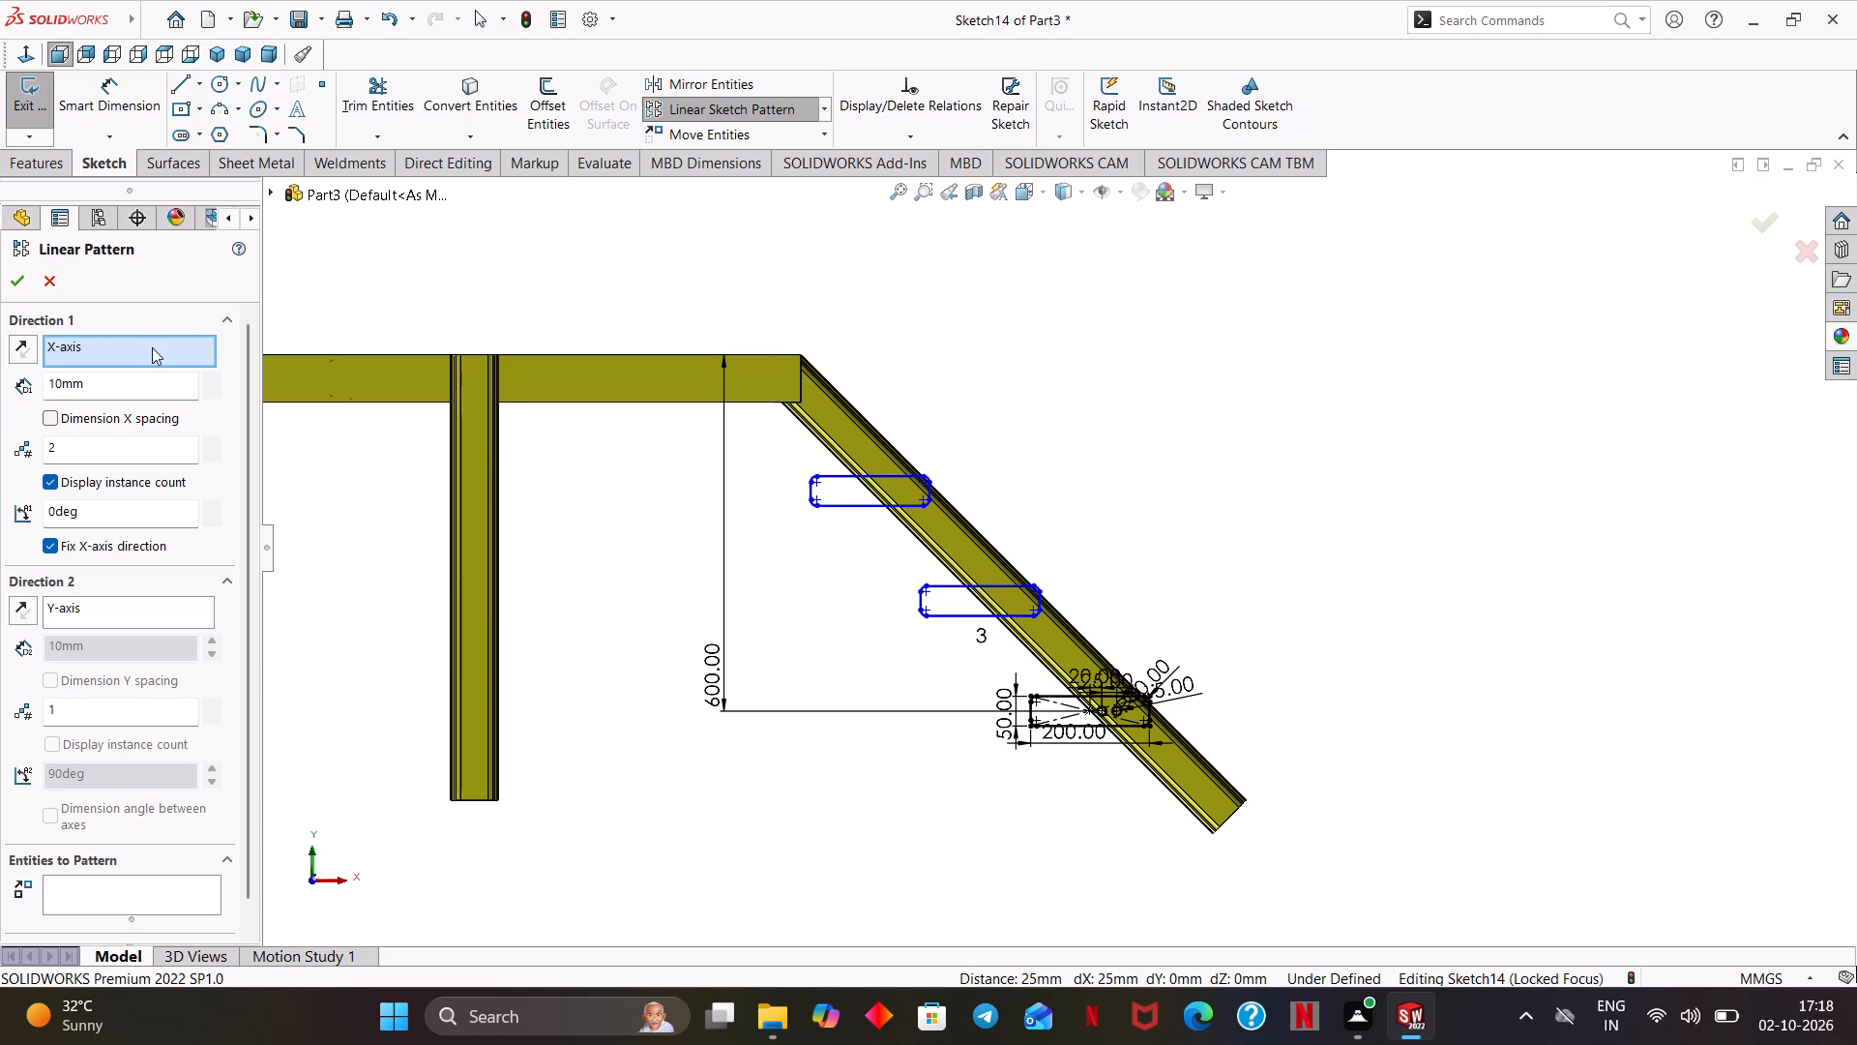
scroll(152, 347, up, 1)
scroll(907, 574, down, 11)
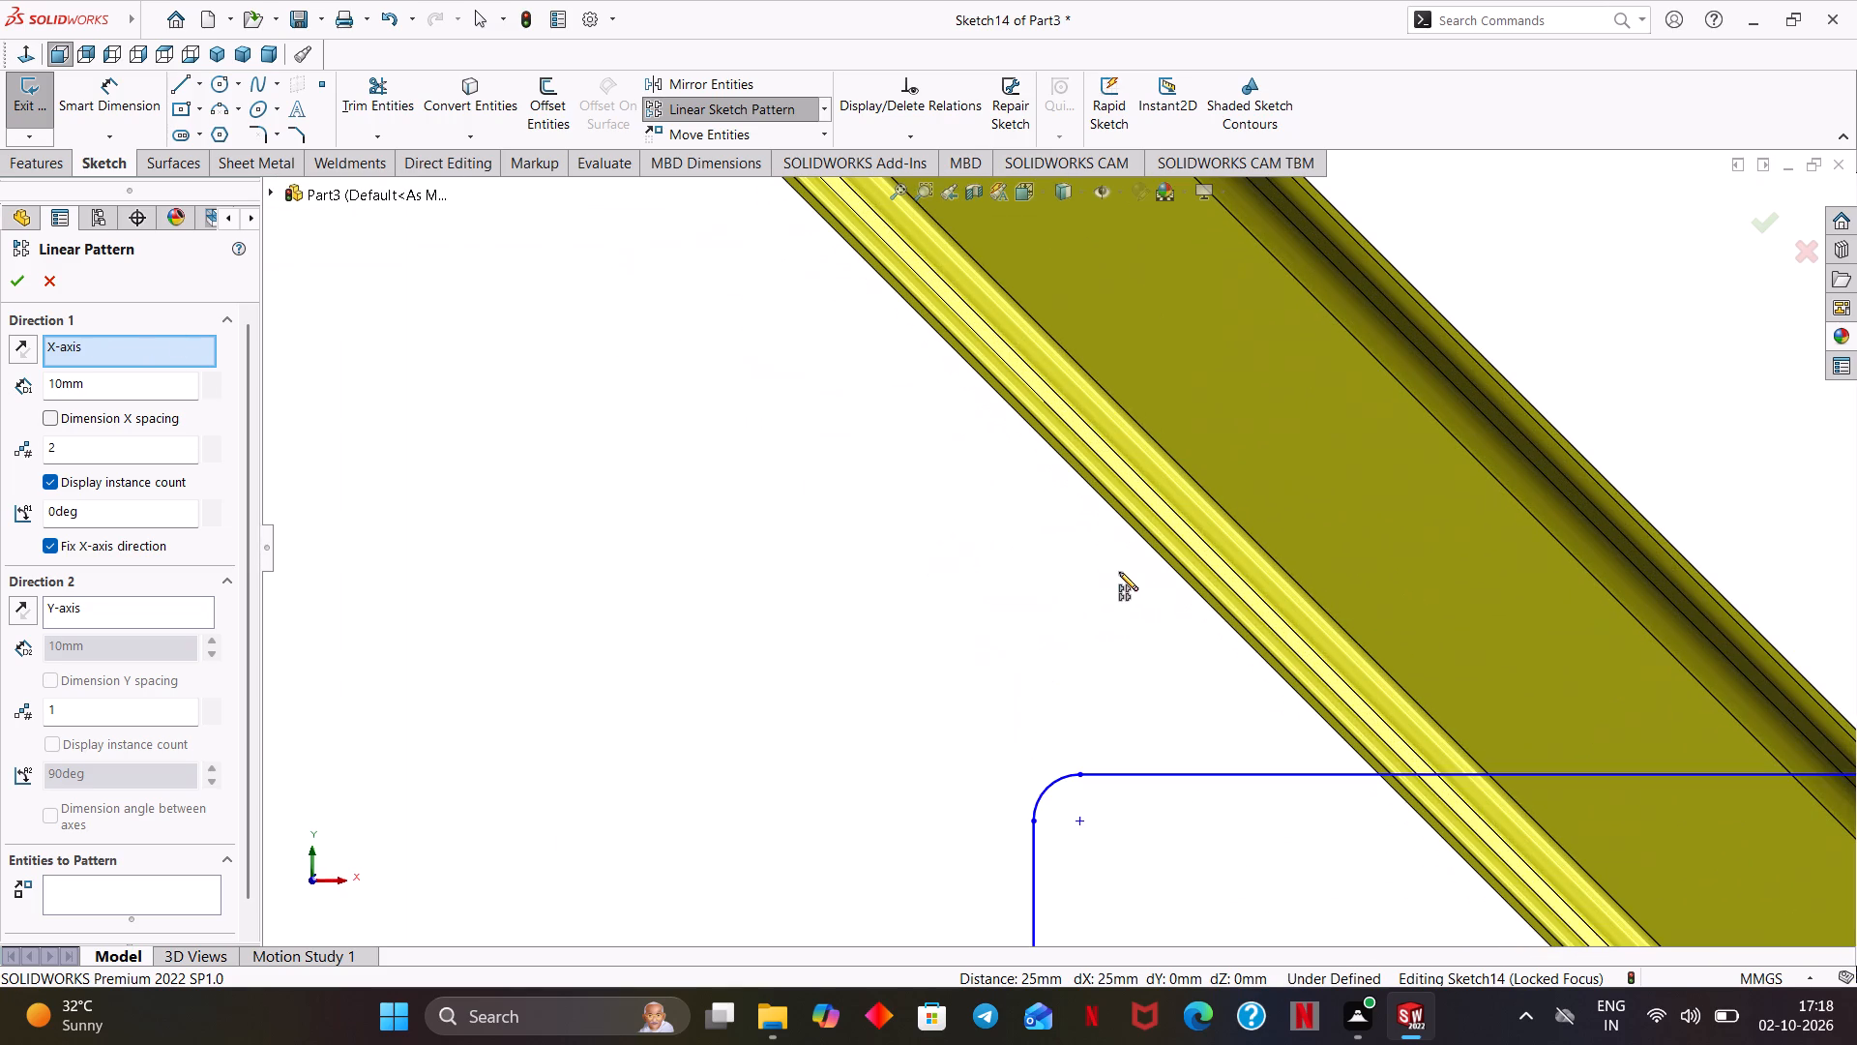
click(1153, 552)
scroll(650, 574, up, 1)
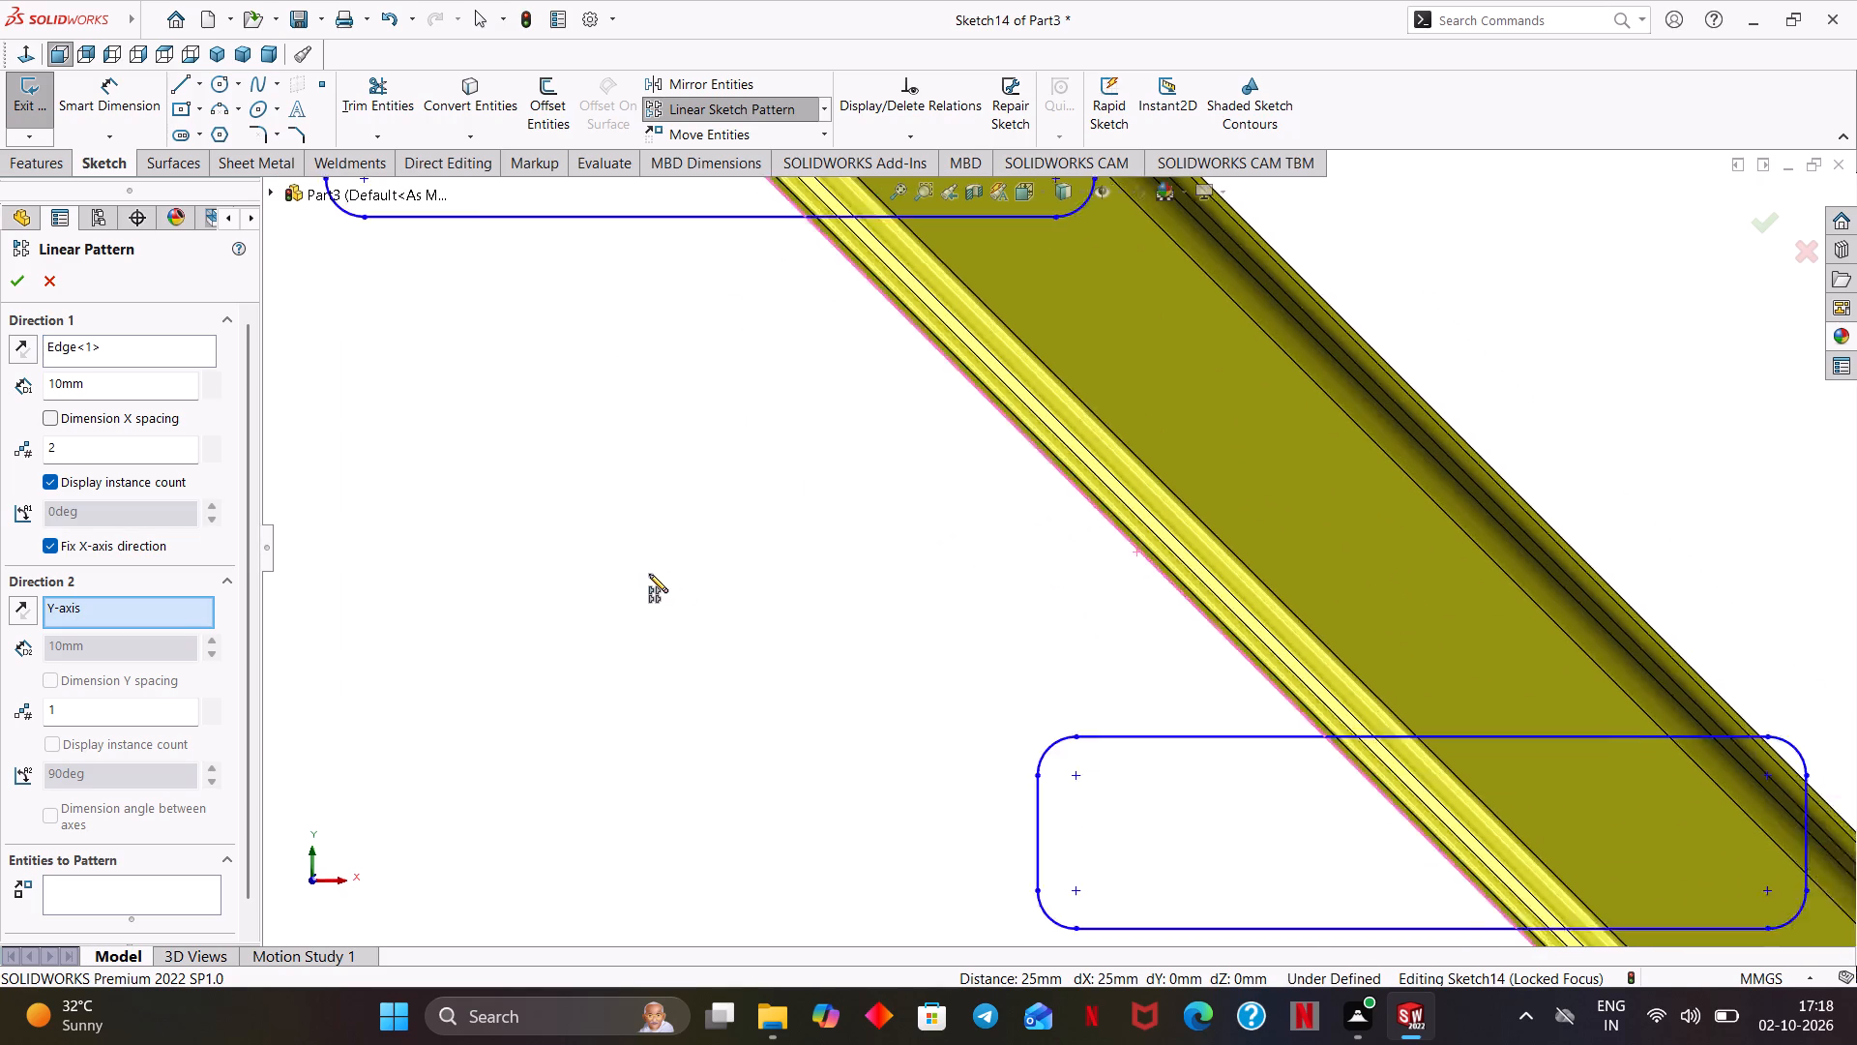
scroll(649, 574, up, 2)
scroll(541, 576, up, 3)
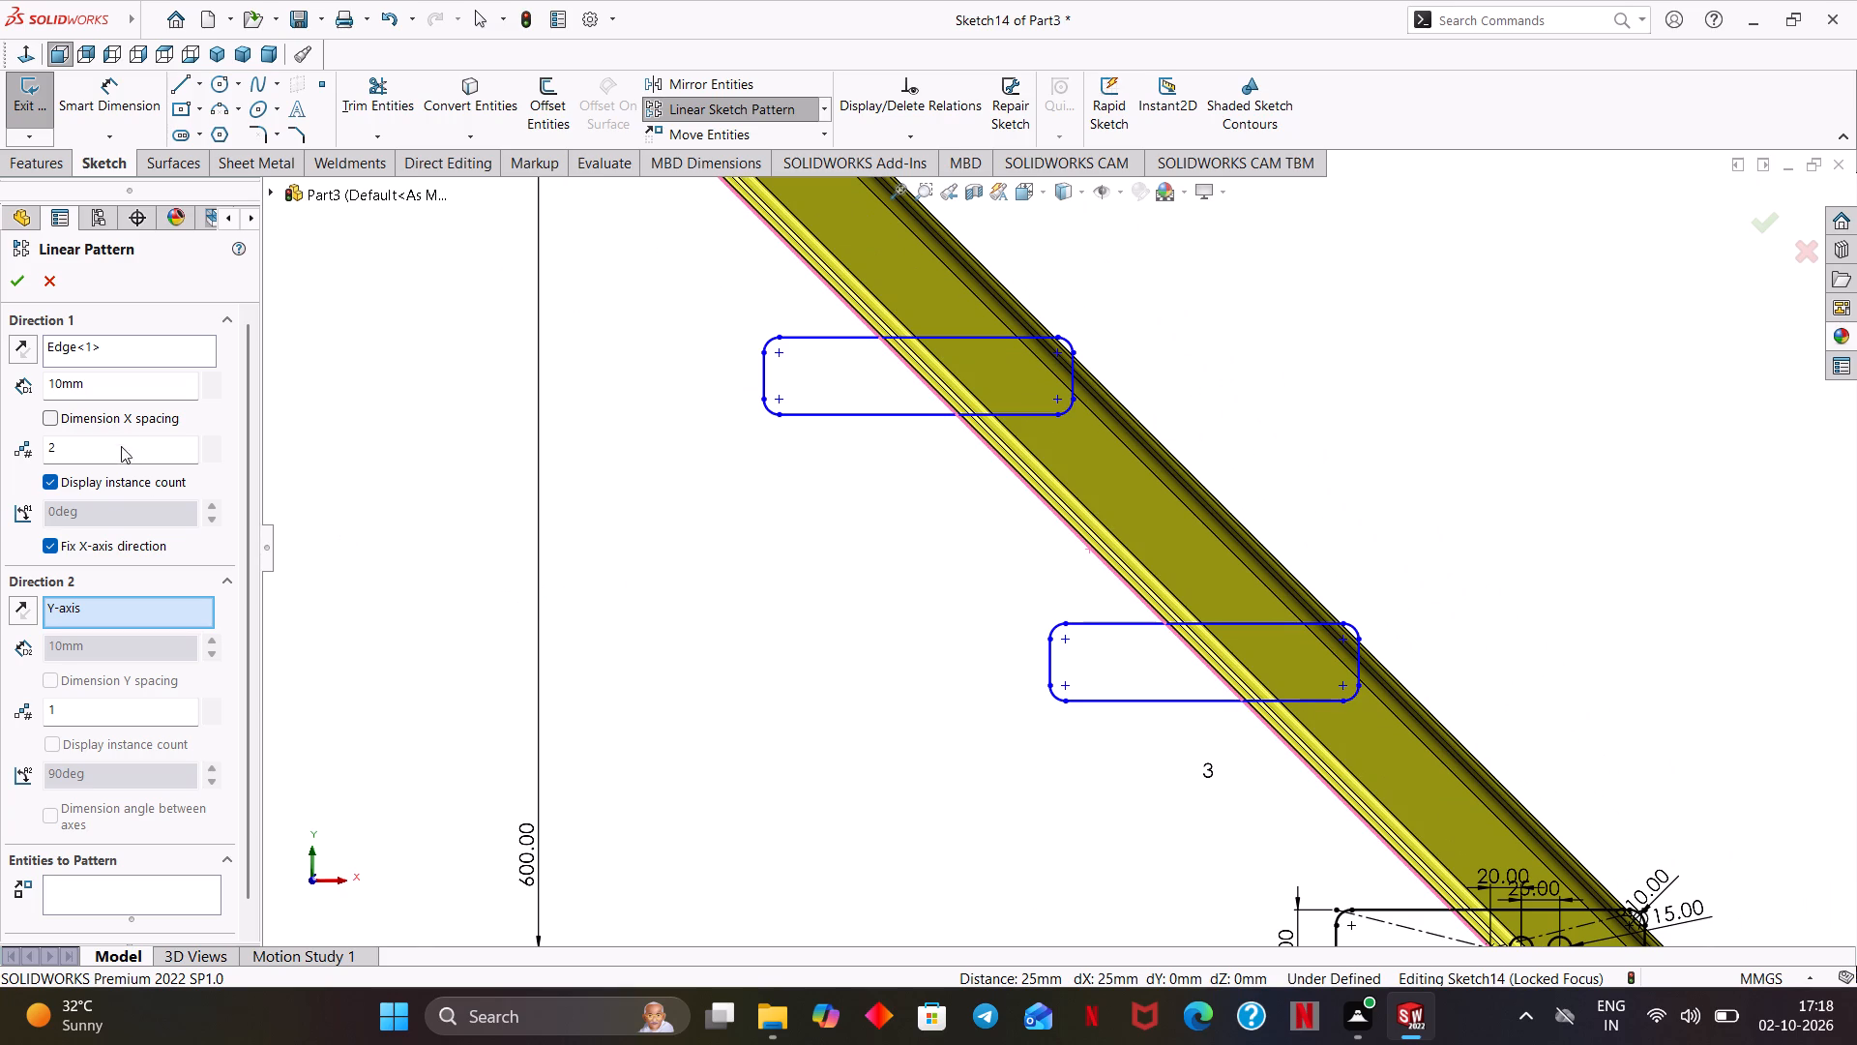
drag(76, 451, 15, 463)
key(3)
key(Return)
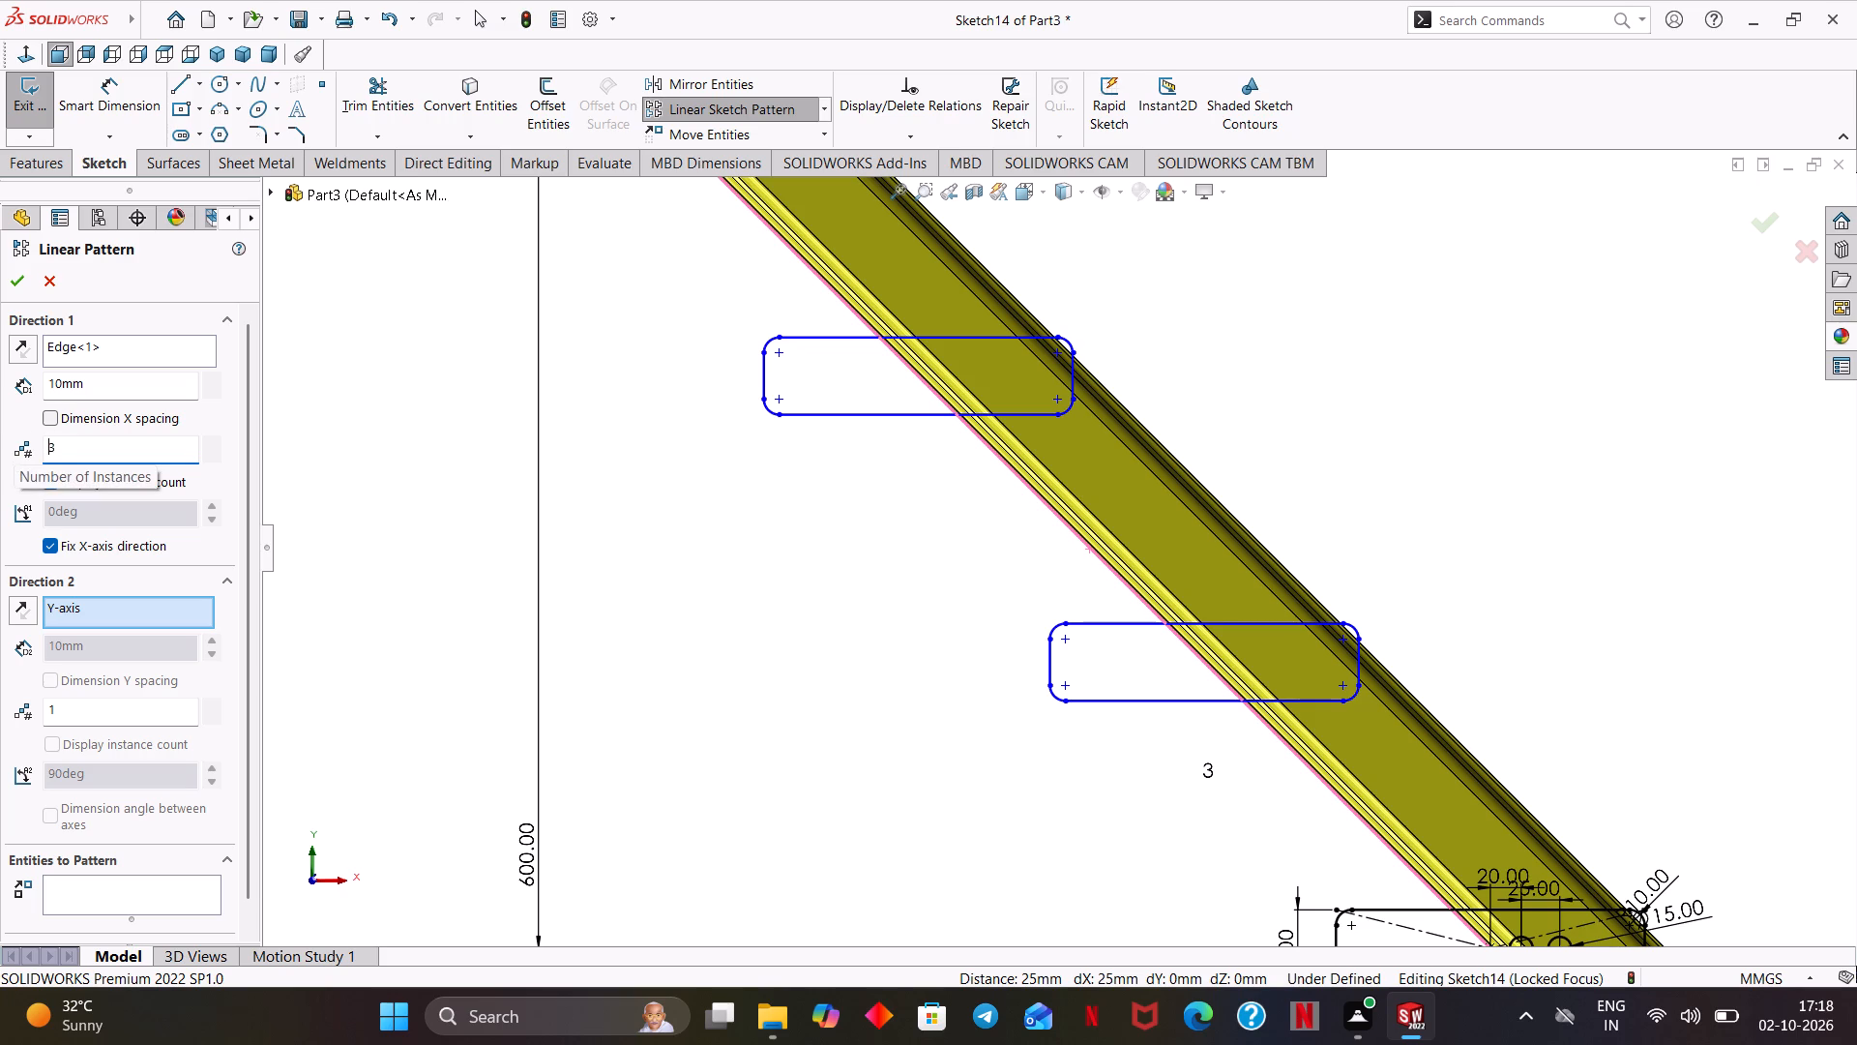
Add the two hole circles of the original dimensioned plate as the entities to pattern.
scroll(1261, 653, down, 2)
scroll(1312, 715, up, 2)
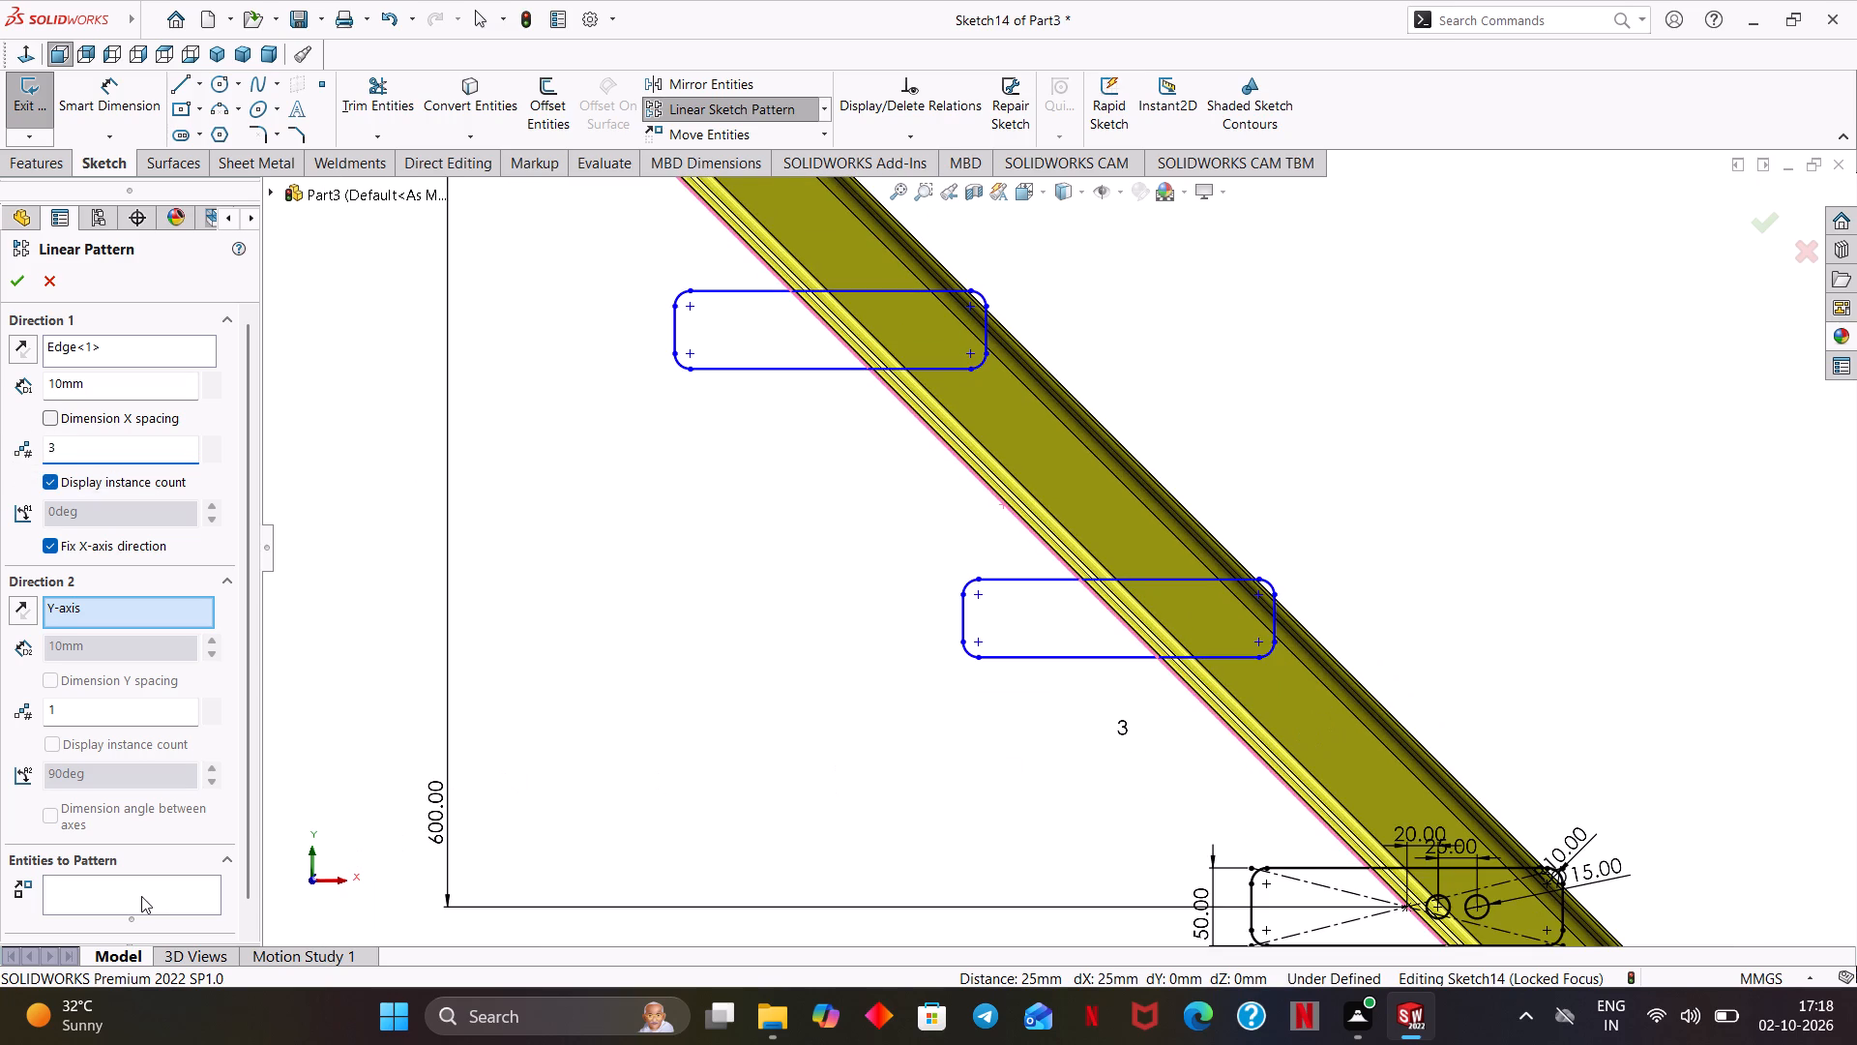
click(141, 896)
scroll(826, 867, up, 2)
ctrl+middle_drag(957, 810, 573, 751)
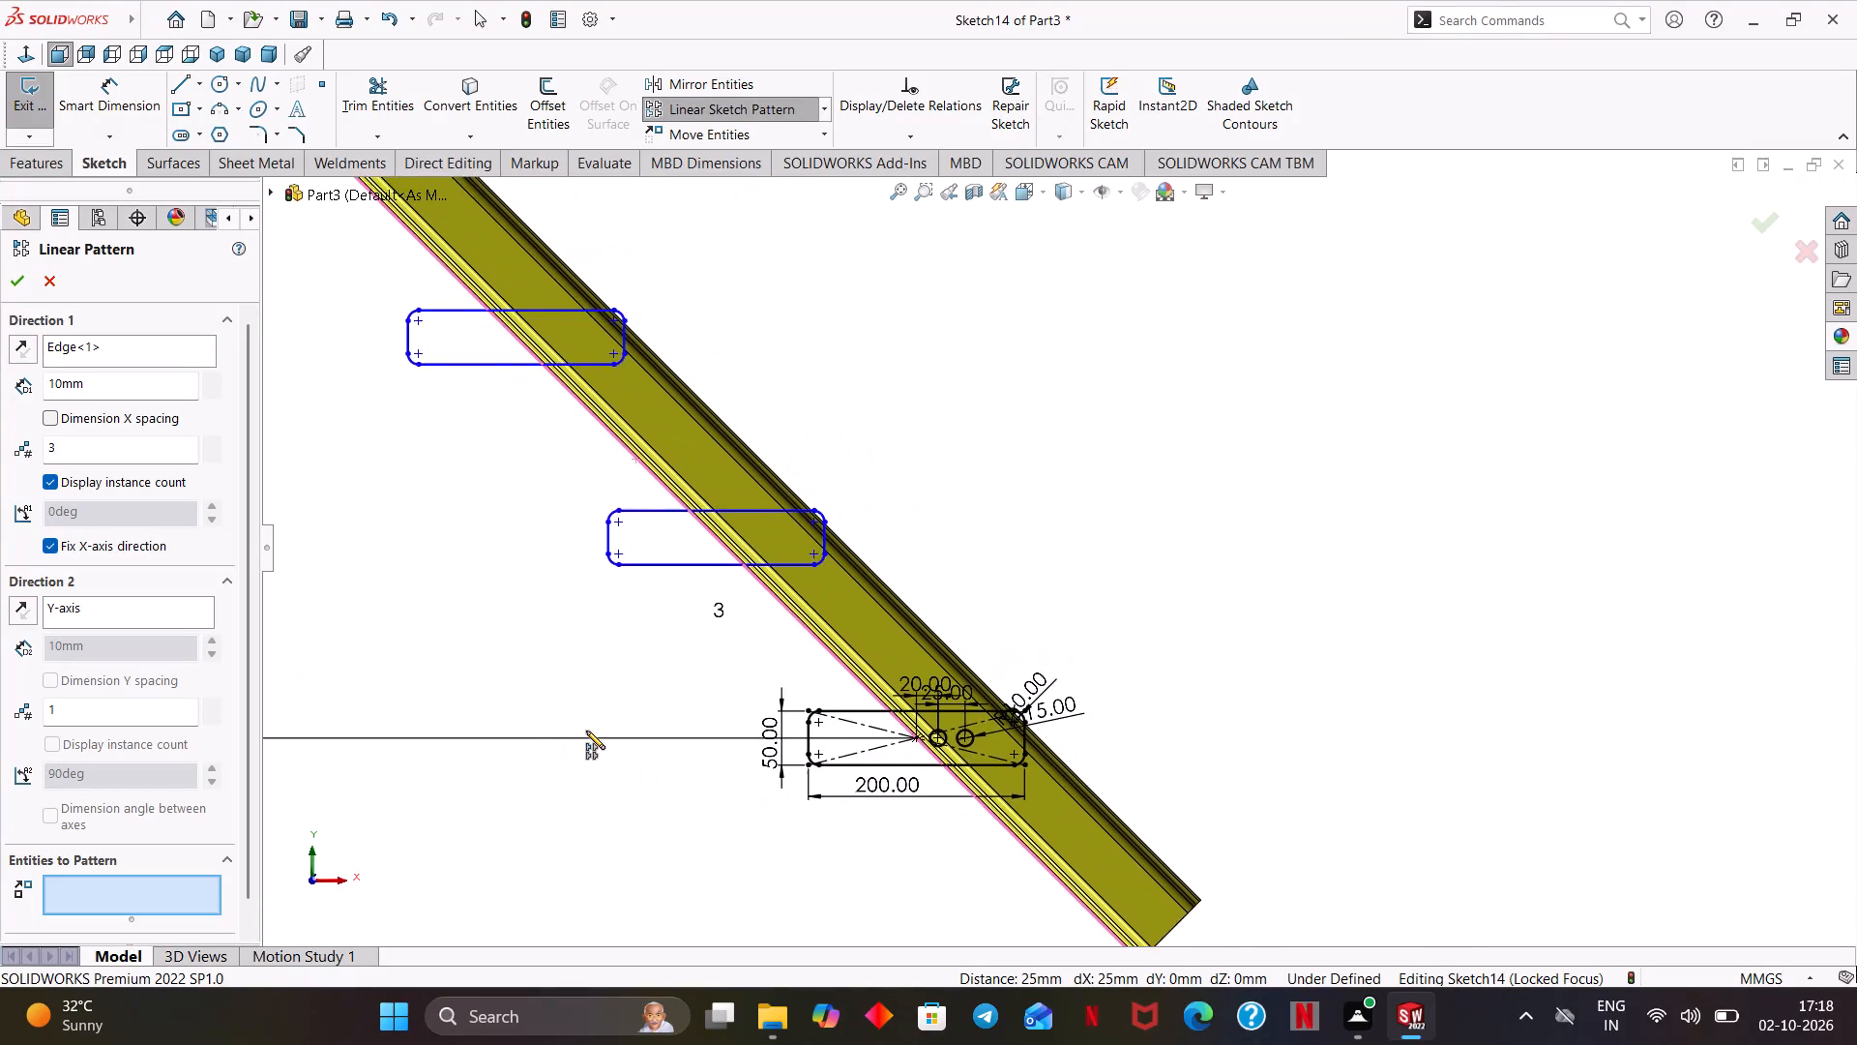
scroll(639, 709, down, 4)
scroll(1214, 769, down, 1)
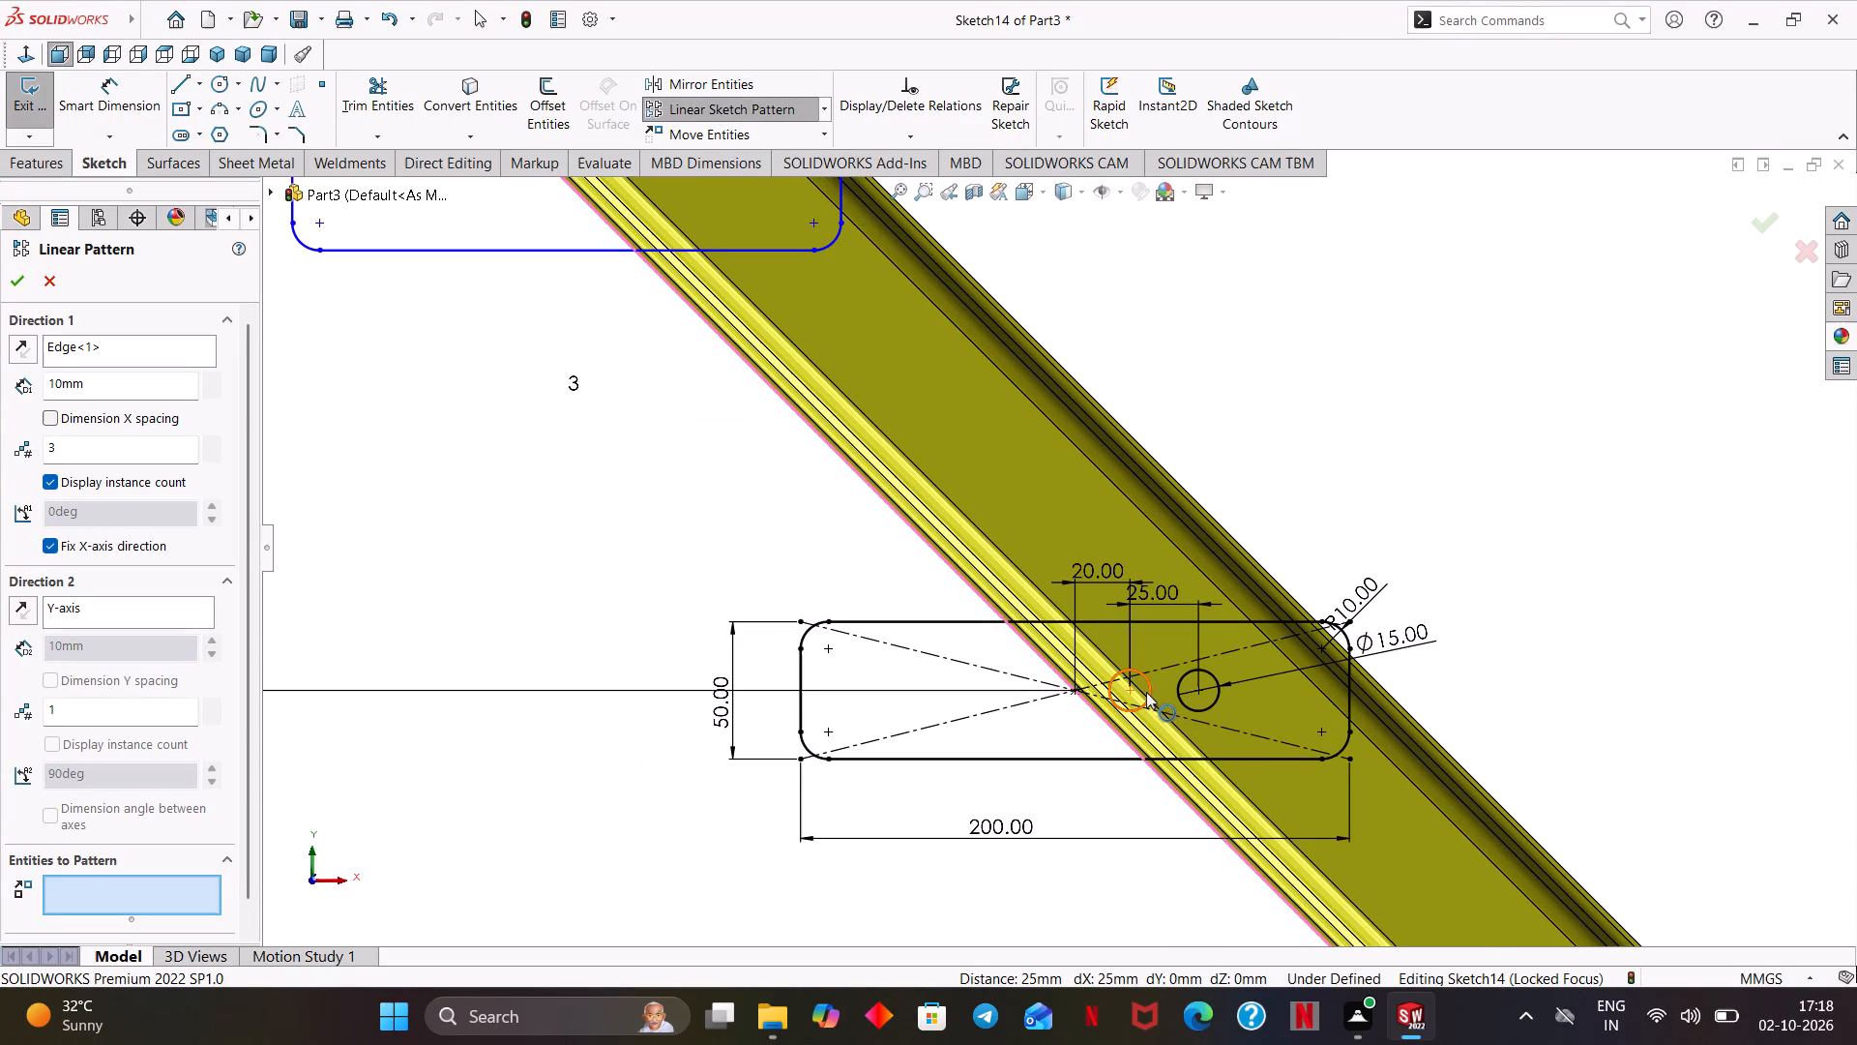
click(1146, 692)
click(1181, 675)
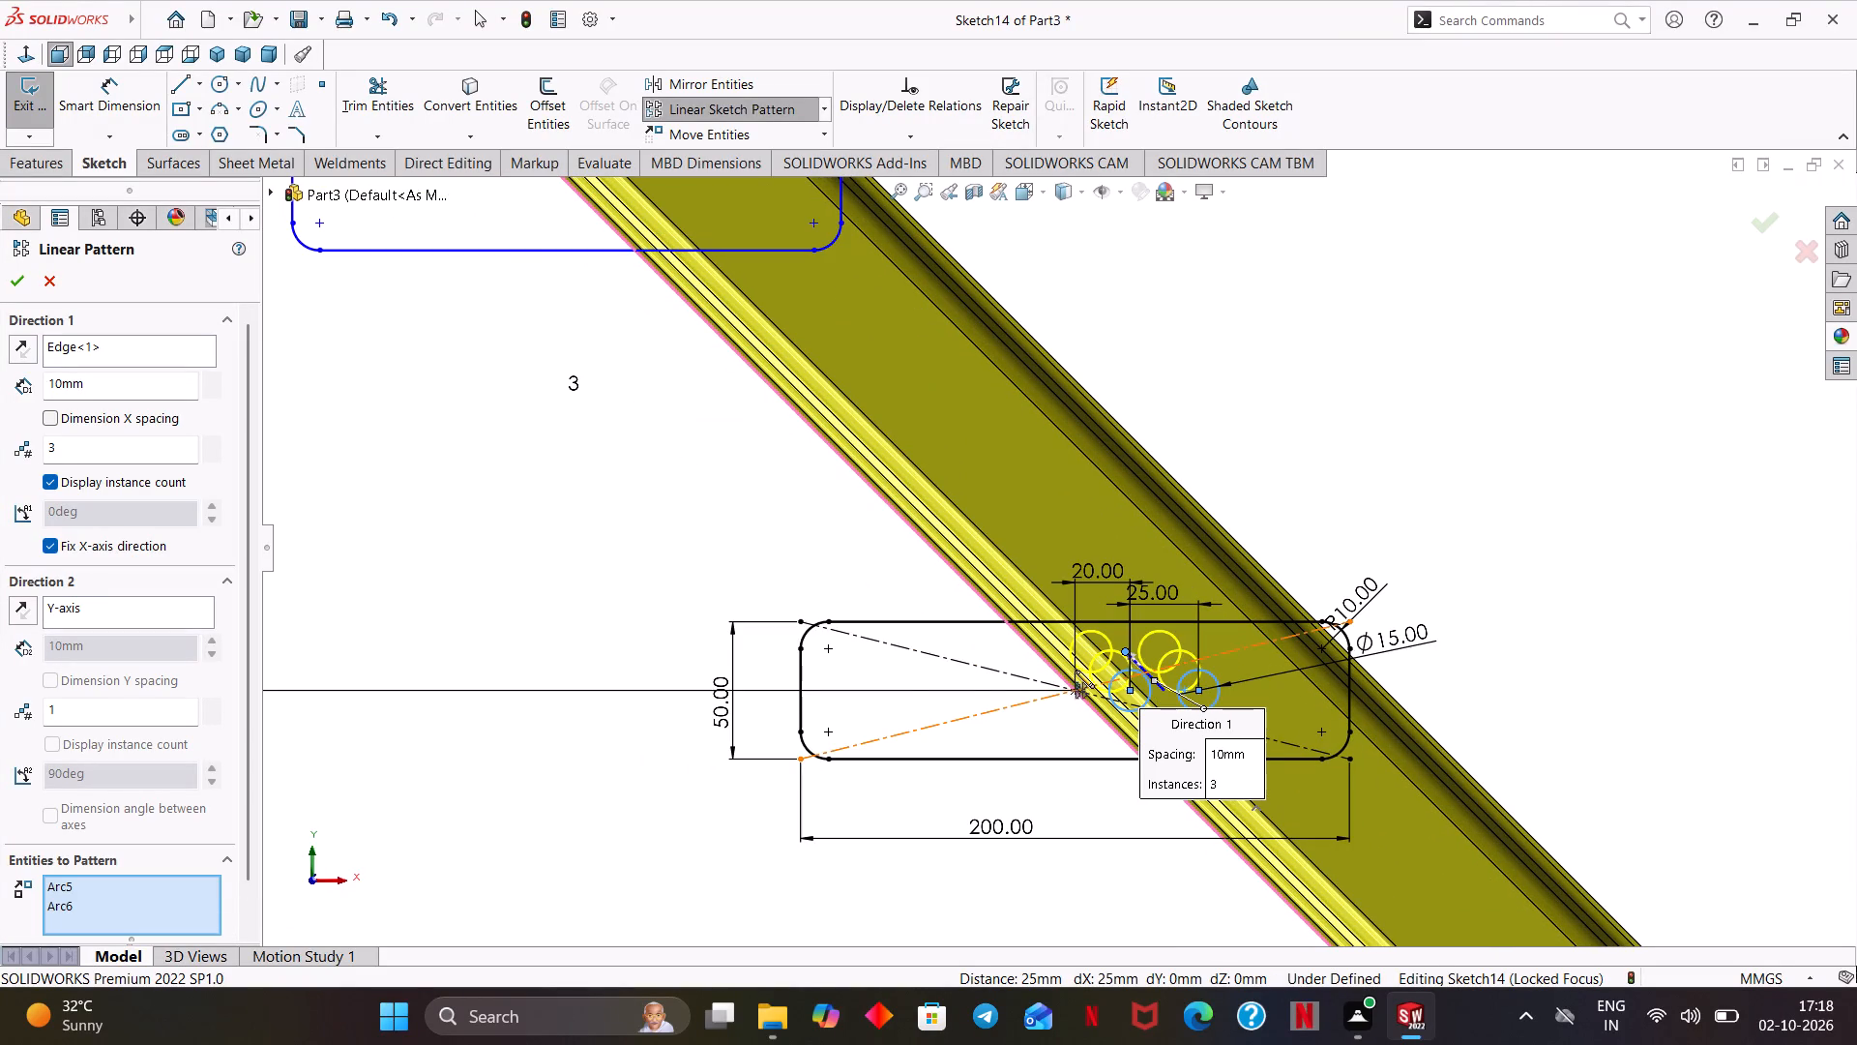
Set the hole pattern's Direction 1 spacing to 262 mm and apply the pattern.
drag(97, 382, 0, 393)
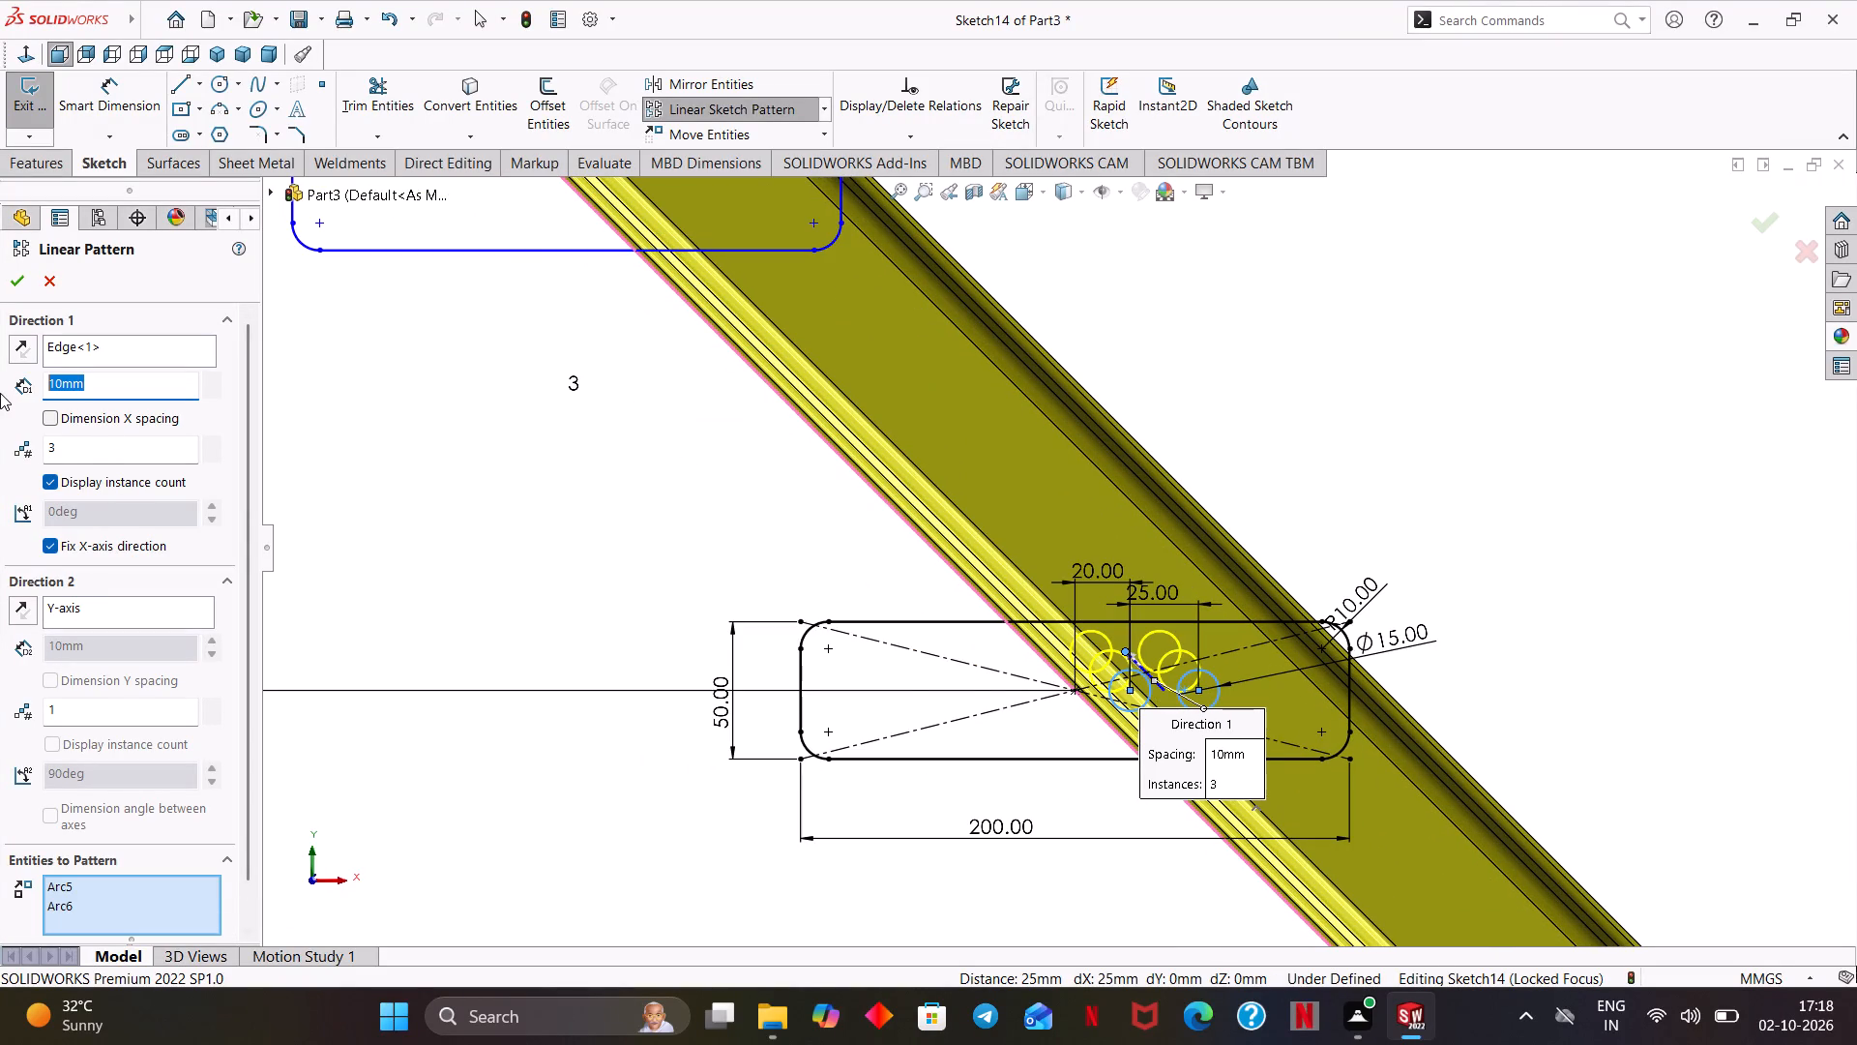
text(262)
key(Return)
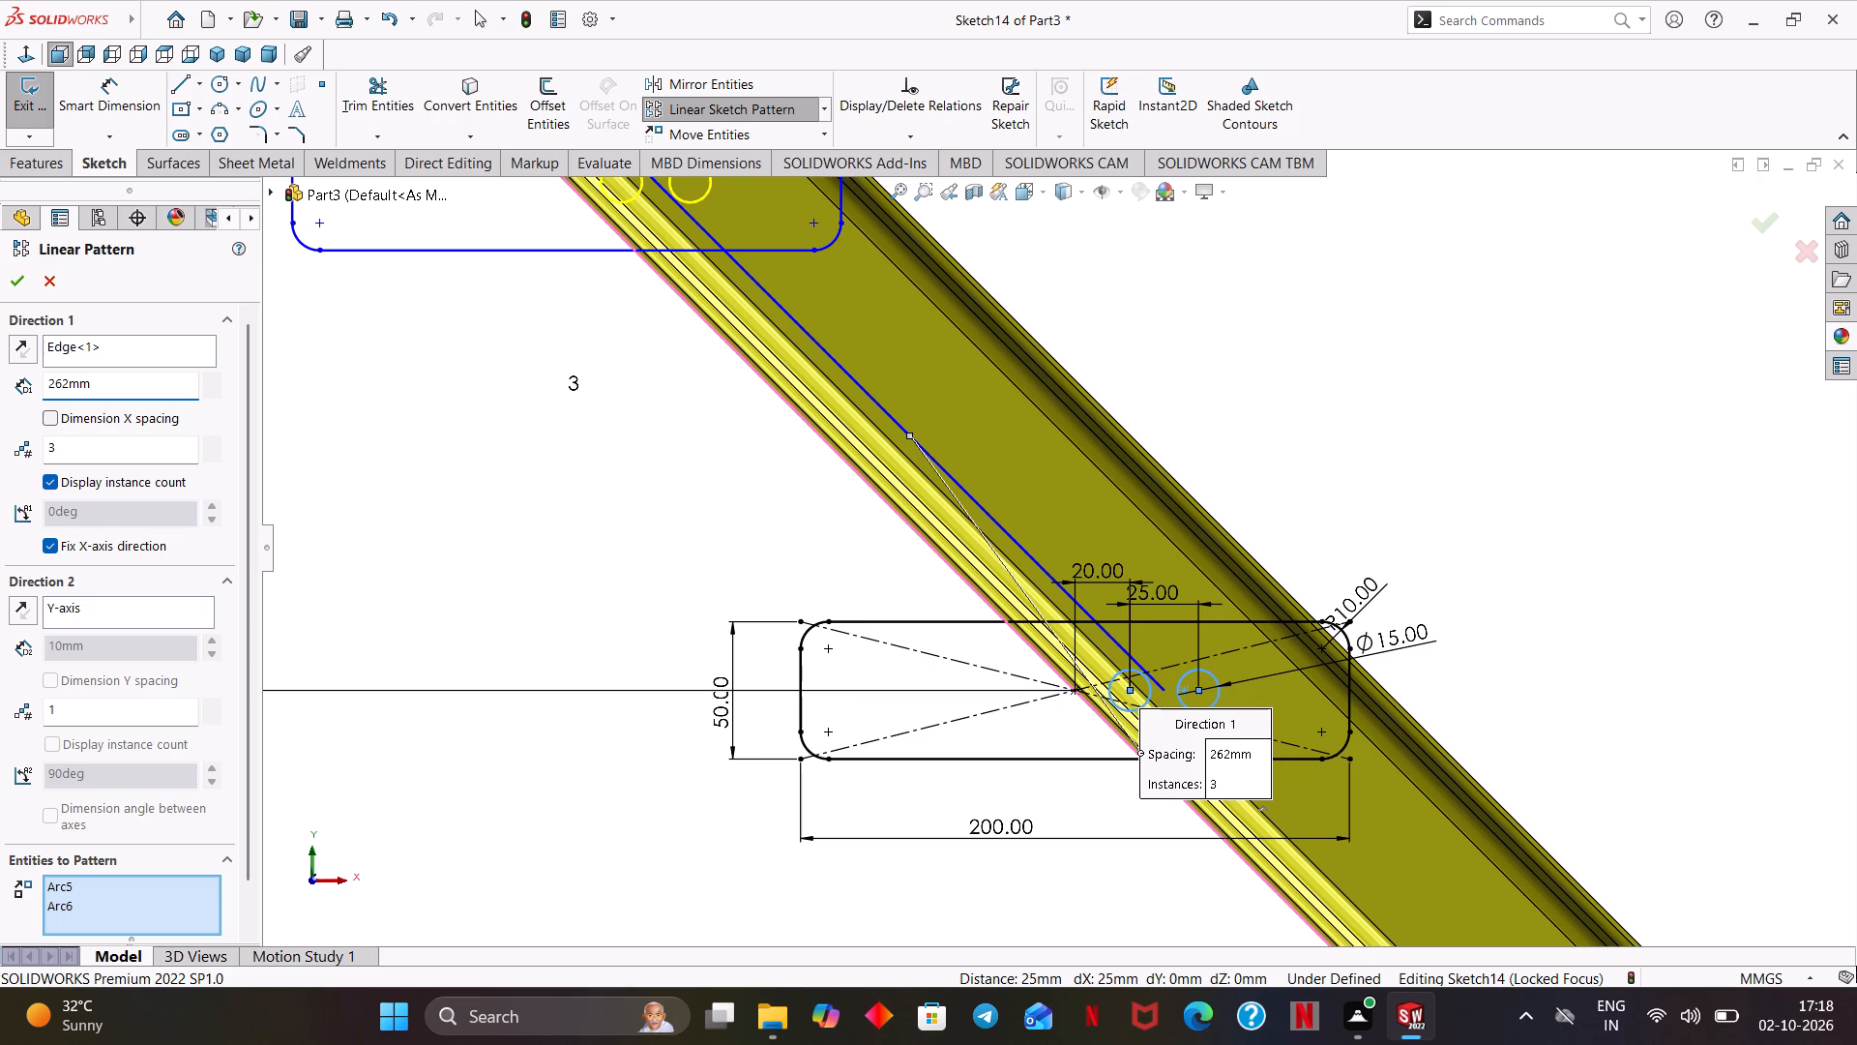
scroll(352, 417, up, 6)
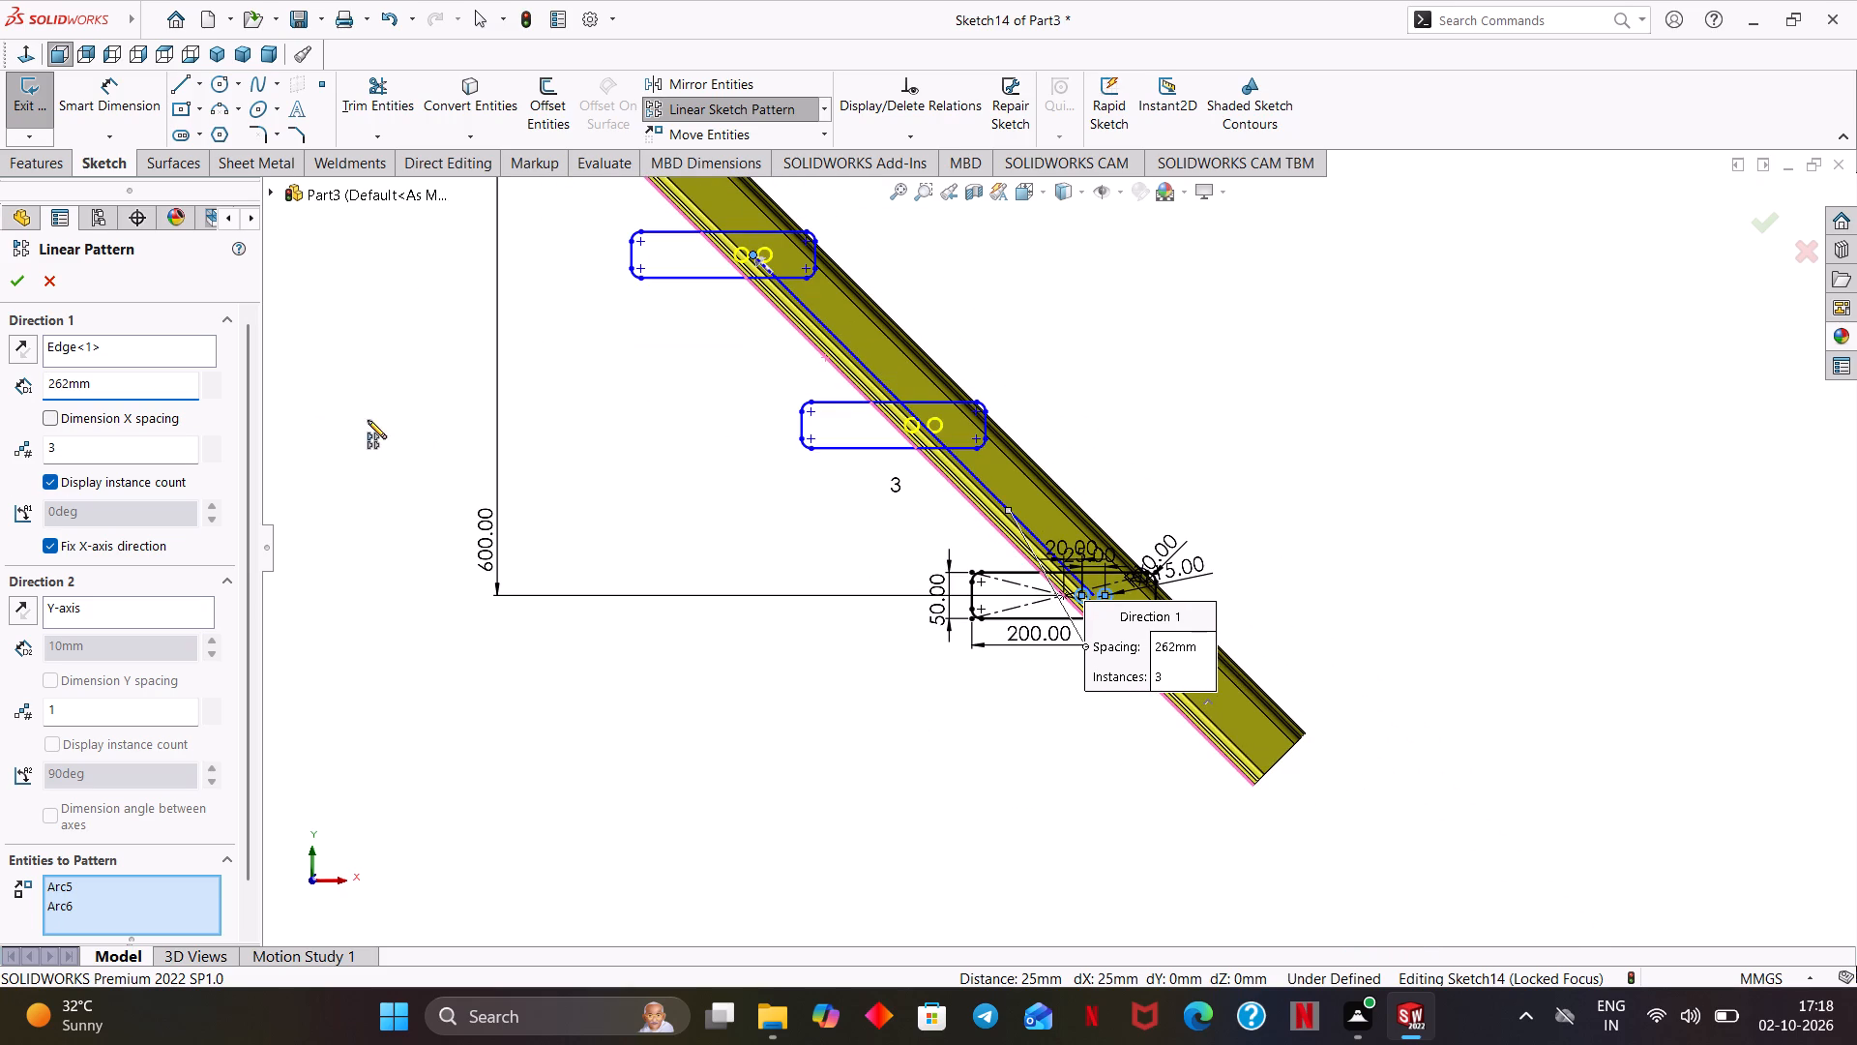
click(15, 281)
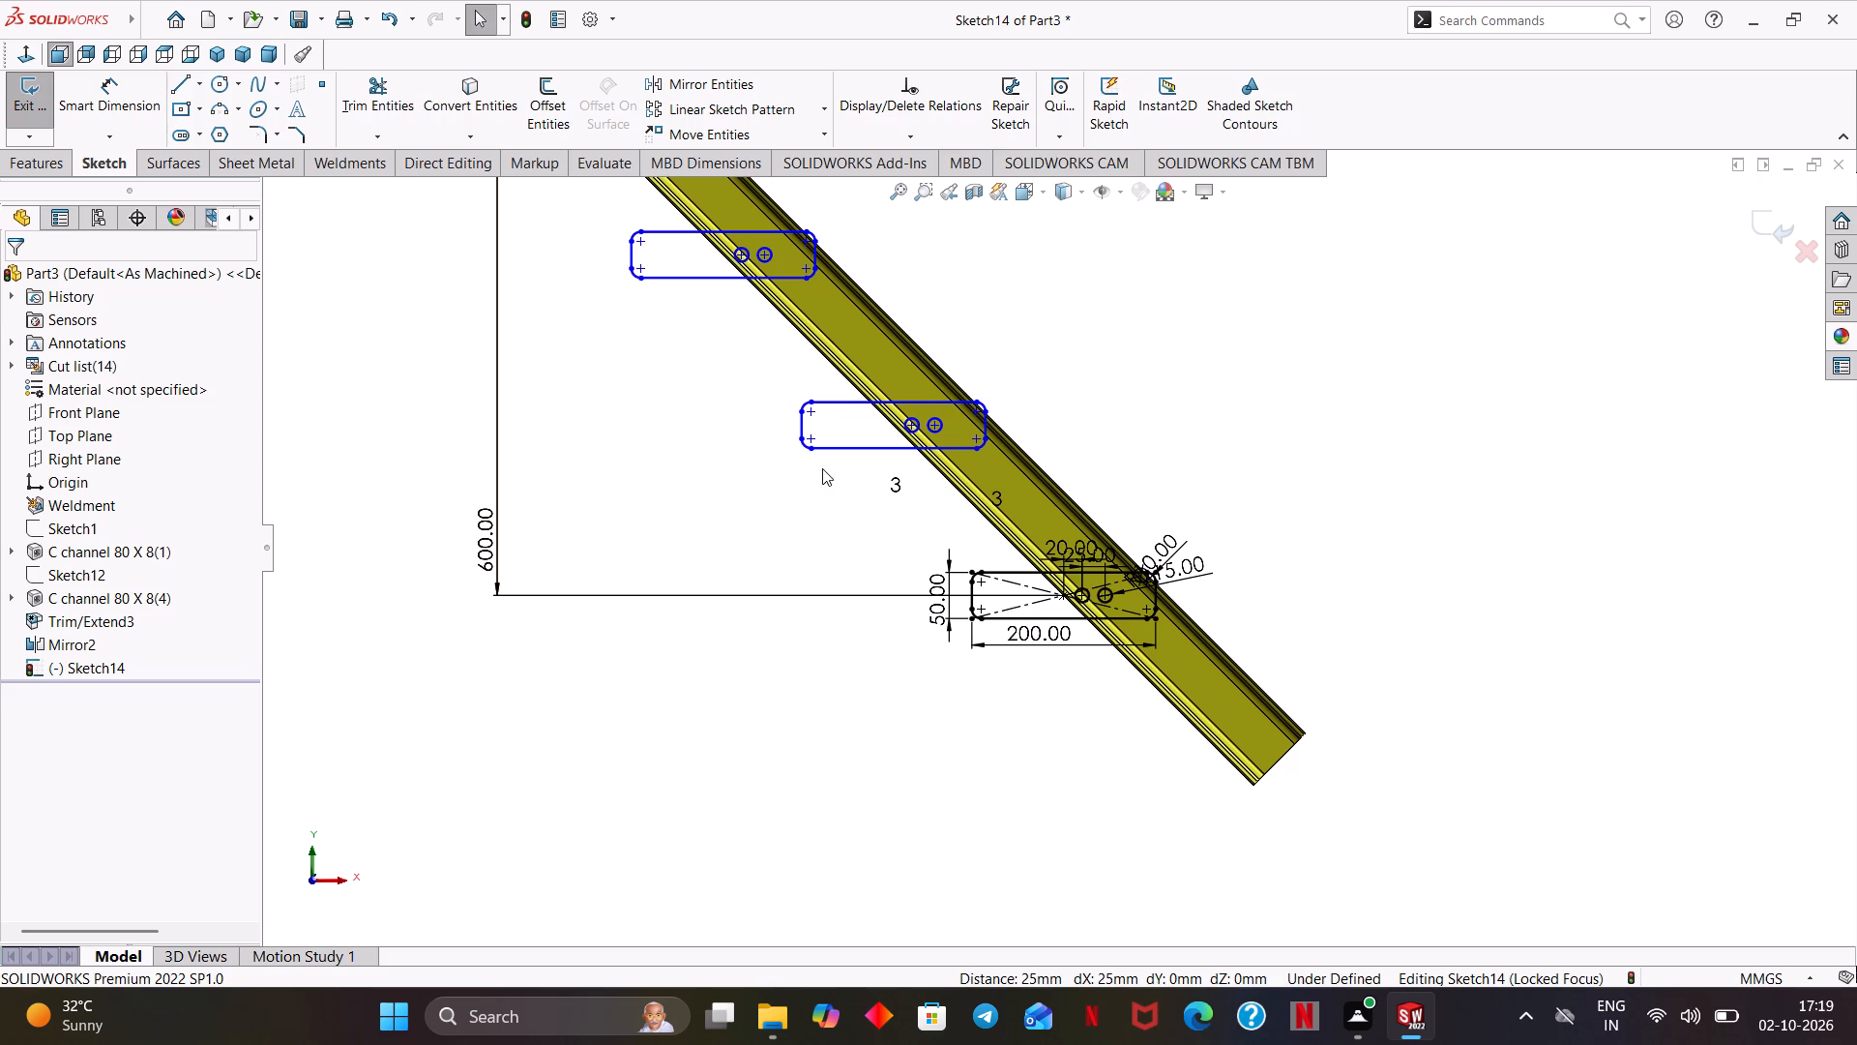
Extrude the three patterned two-hole plate profiles on the sloped leg as a blind boss 20 mm deep.
scroll(803, 468, up, 4)
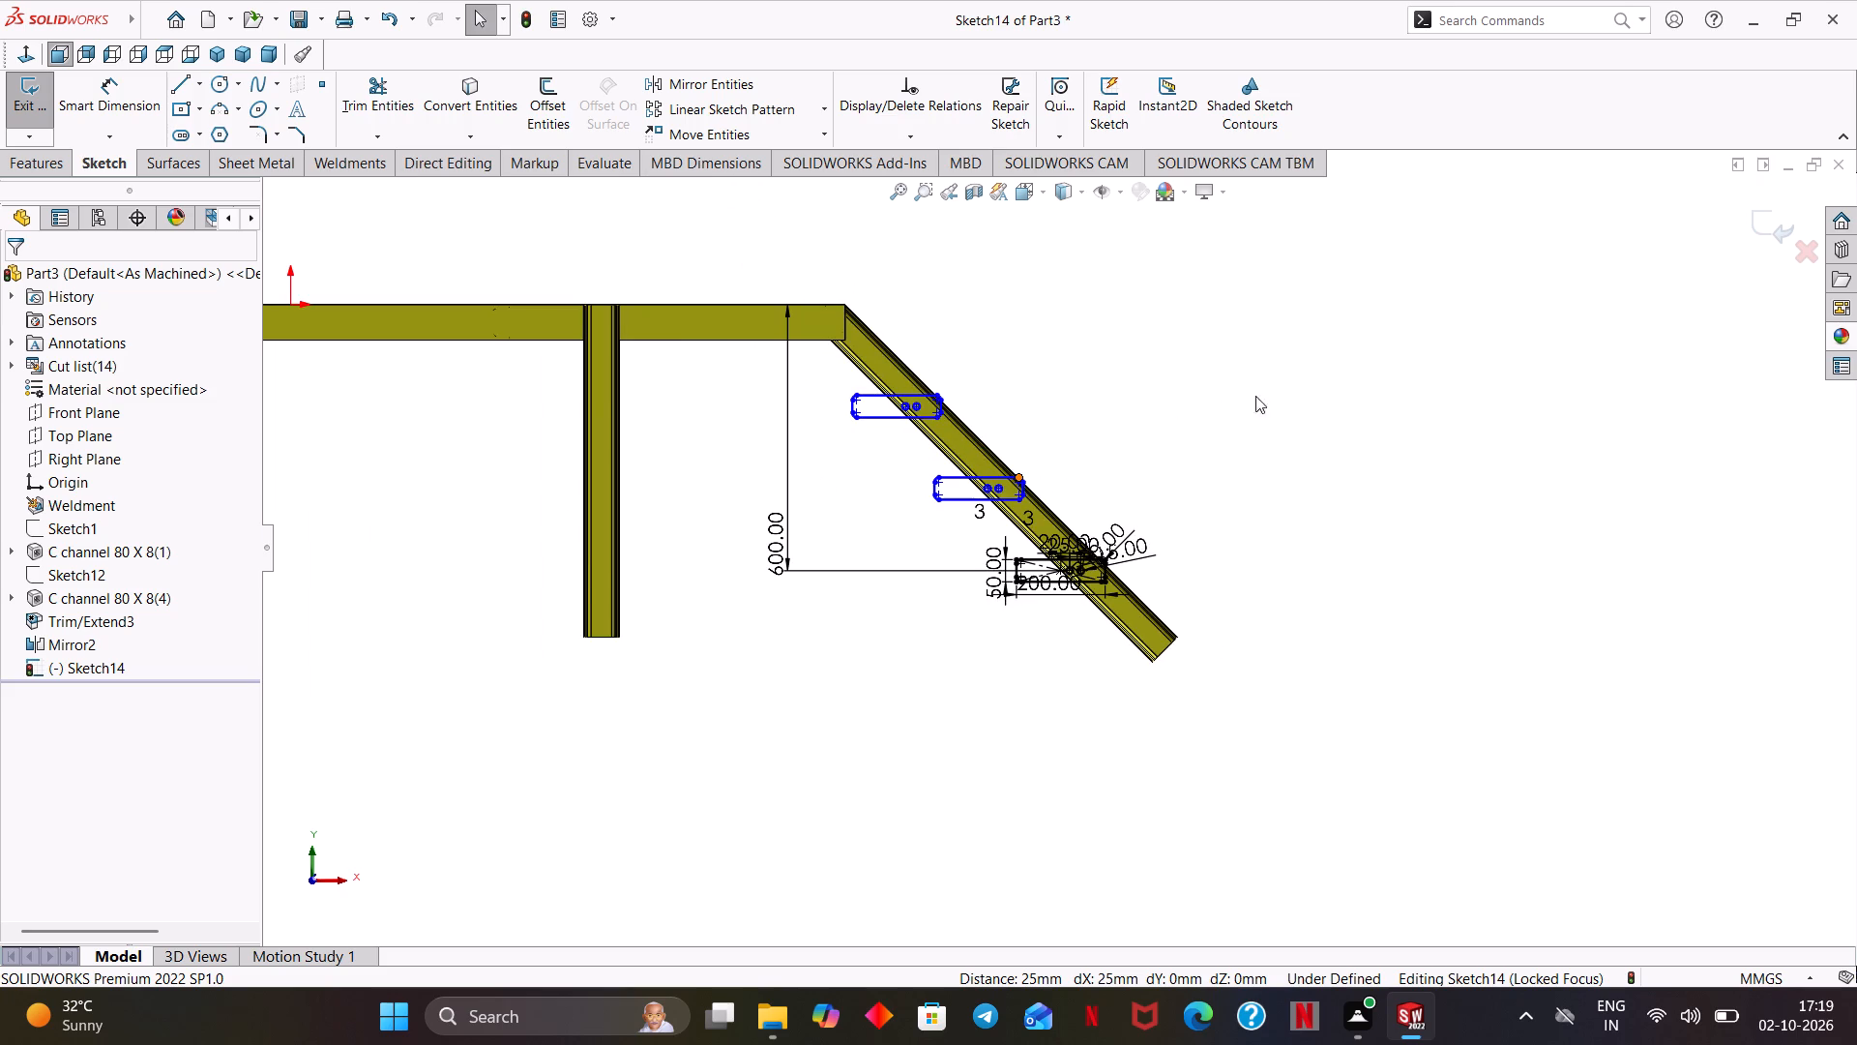
middle_drag(1468, 394, 1400, 493)
scroll(1400, 493, up, 1)
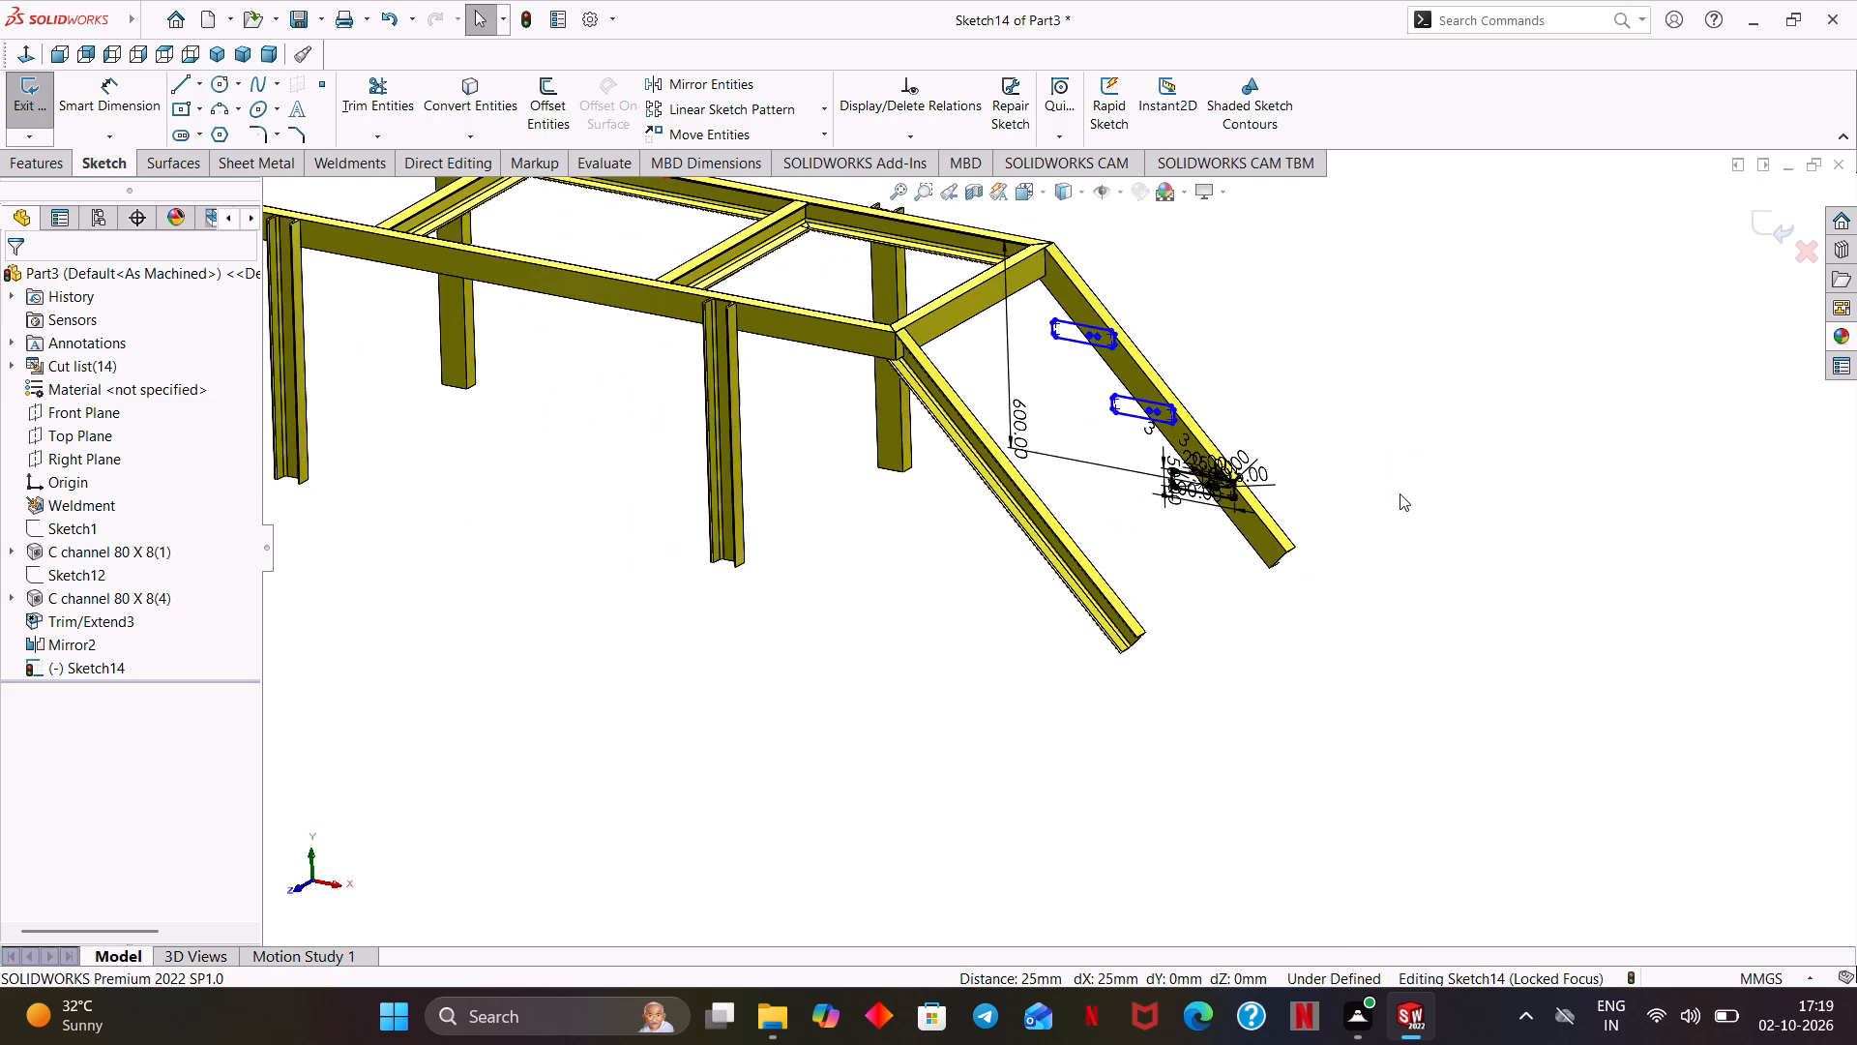
click(1415, 484)
scroll(1411, 484, down, 2)
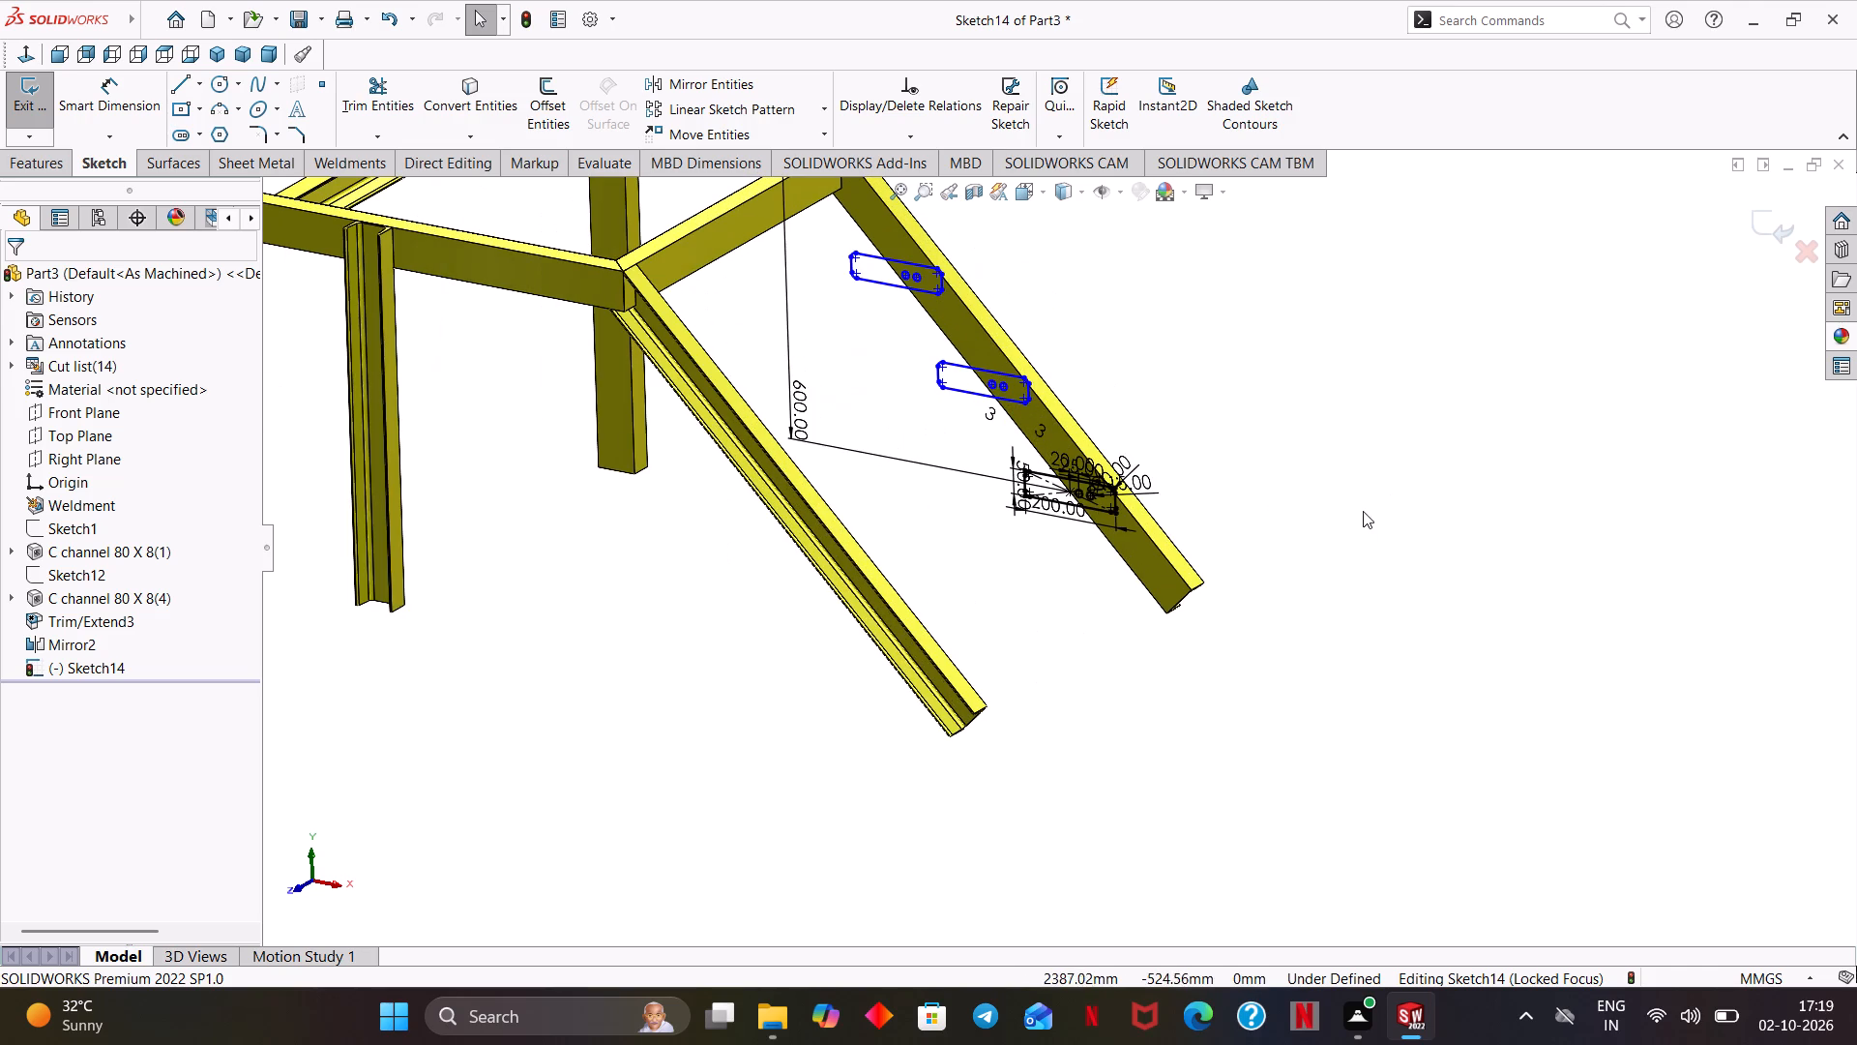
scroll(1342, 520, down, 1)
ctrl+middle_drag(1342, 520, 1502, 655)
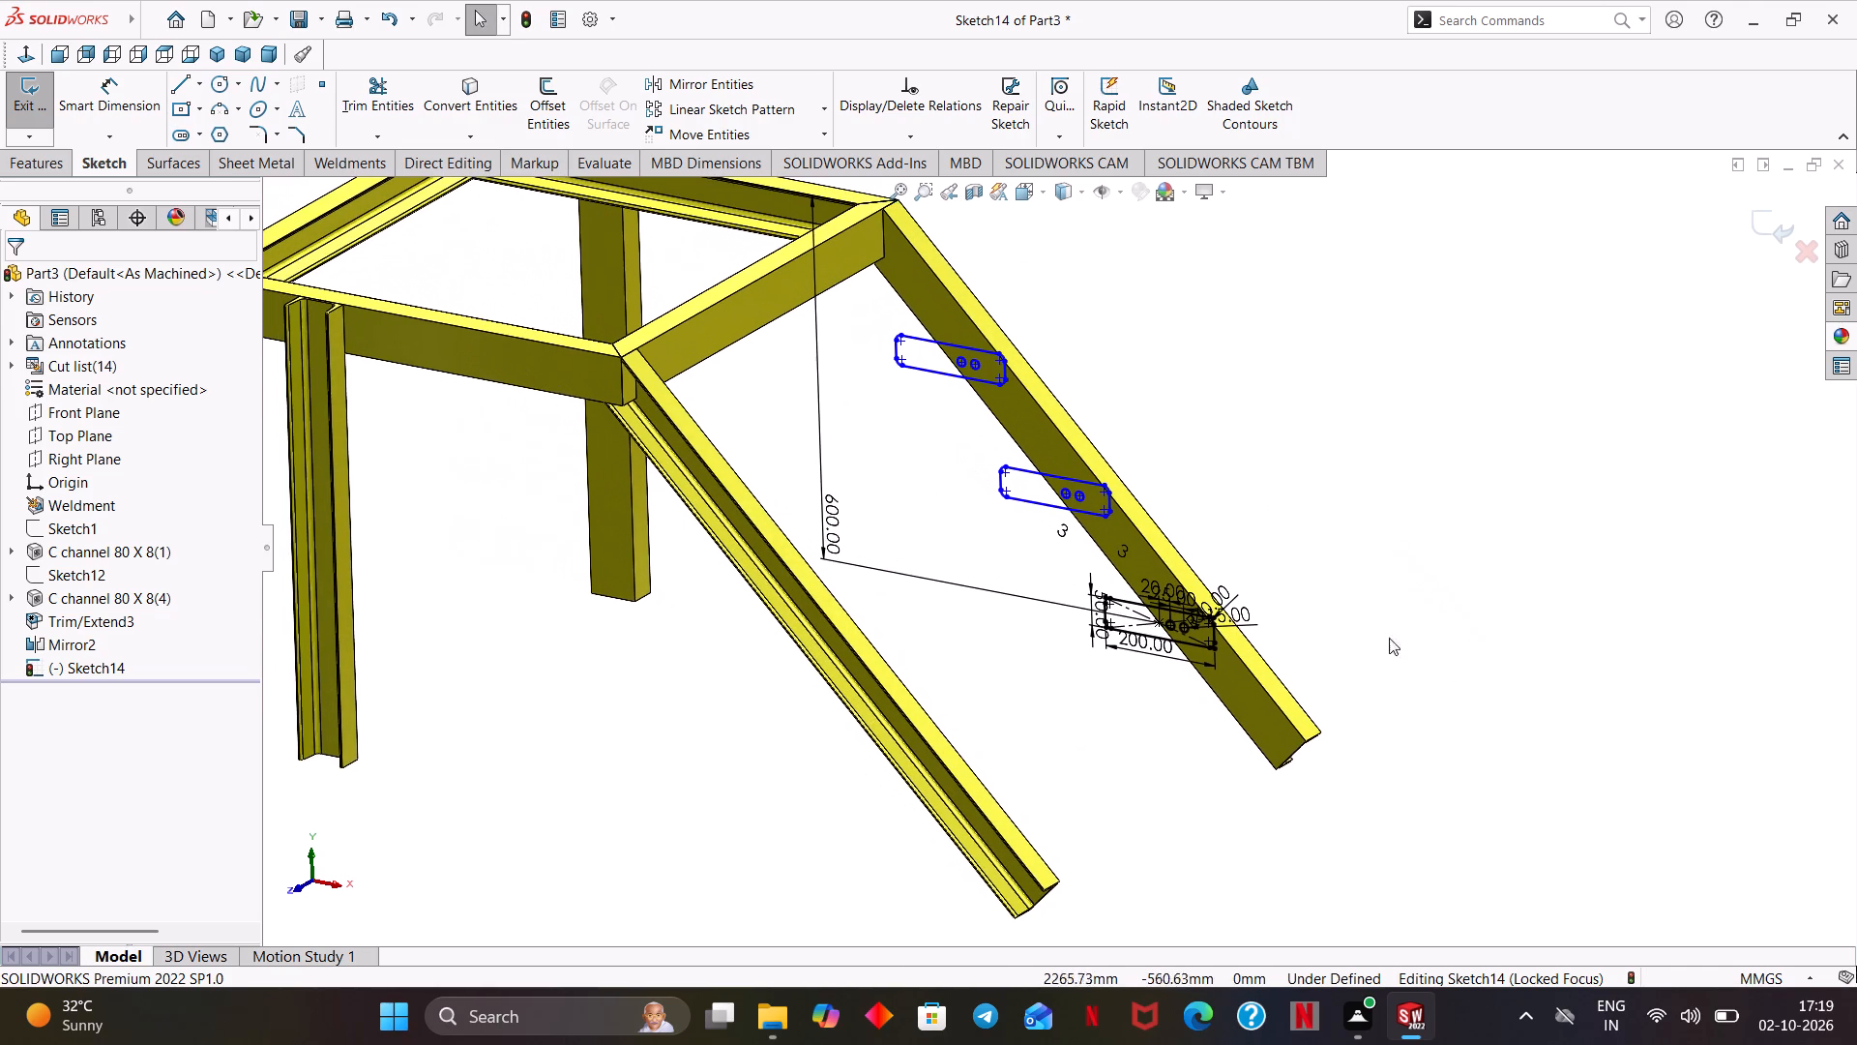
click(26, 156)
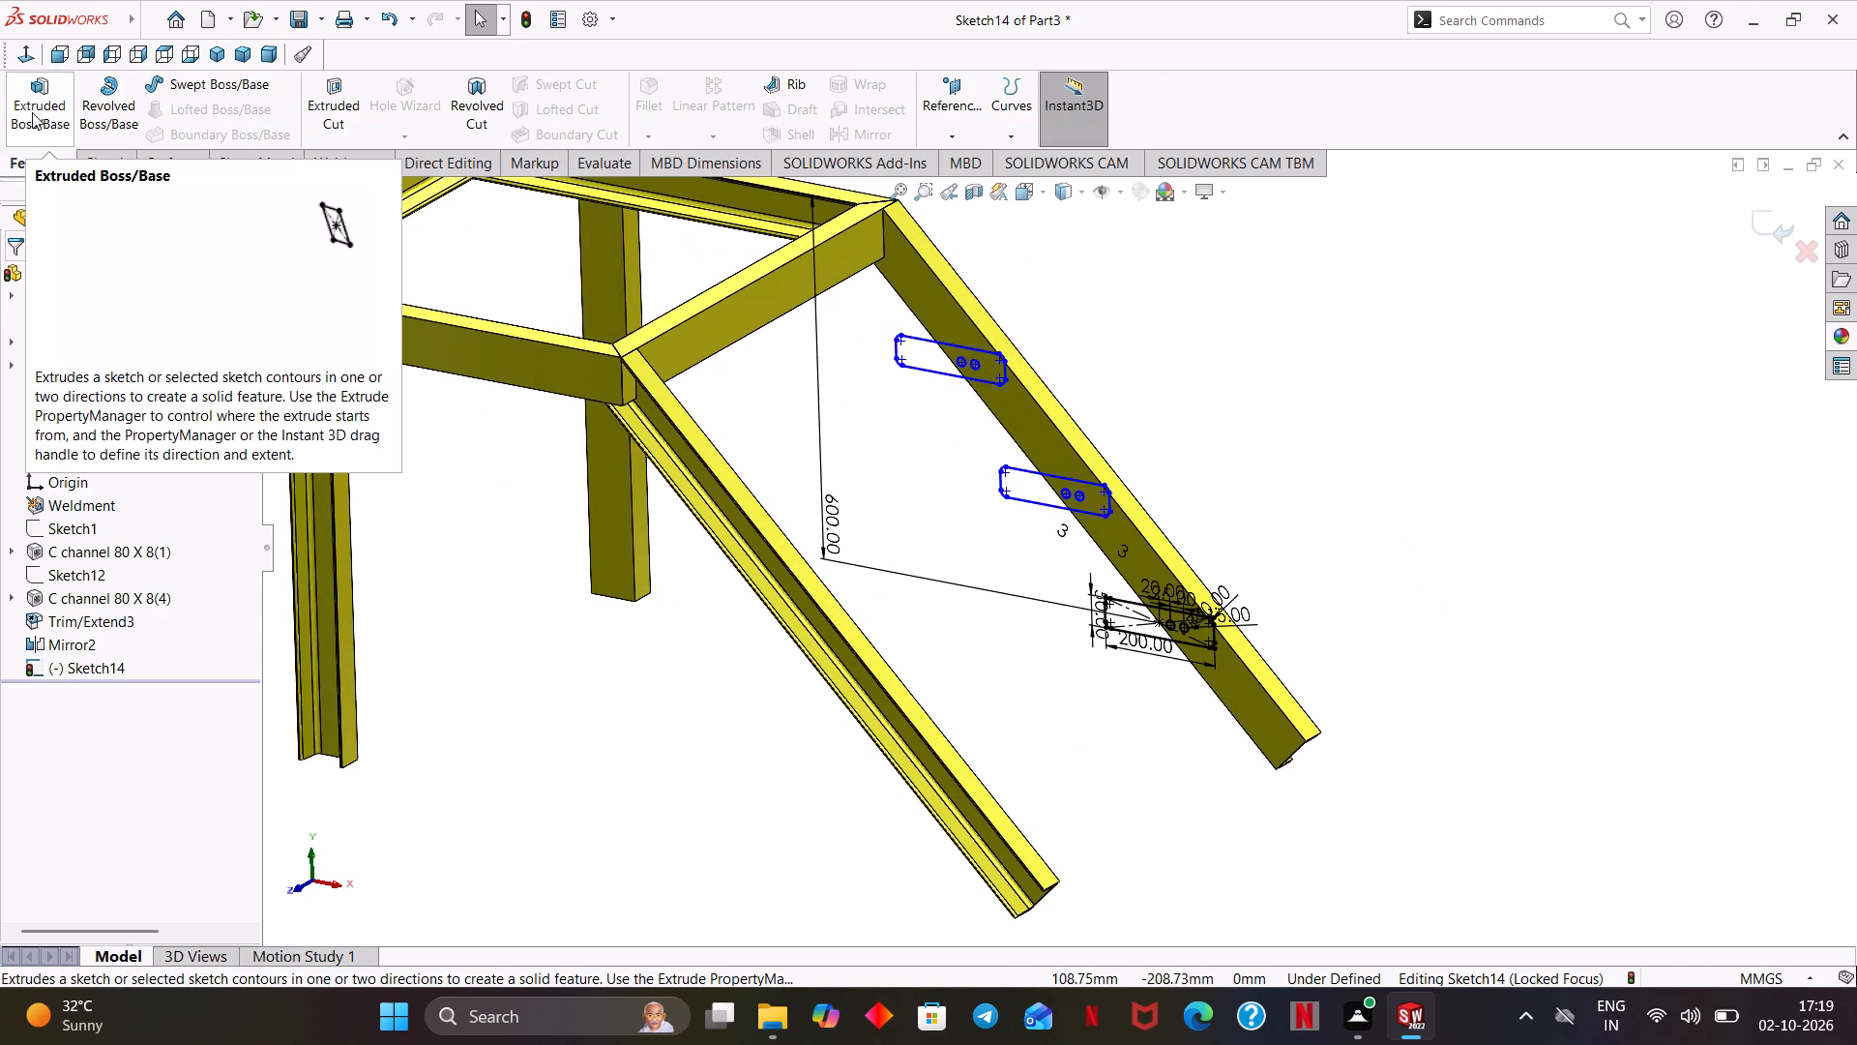
click(32, 112)
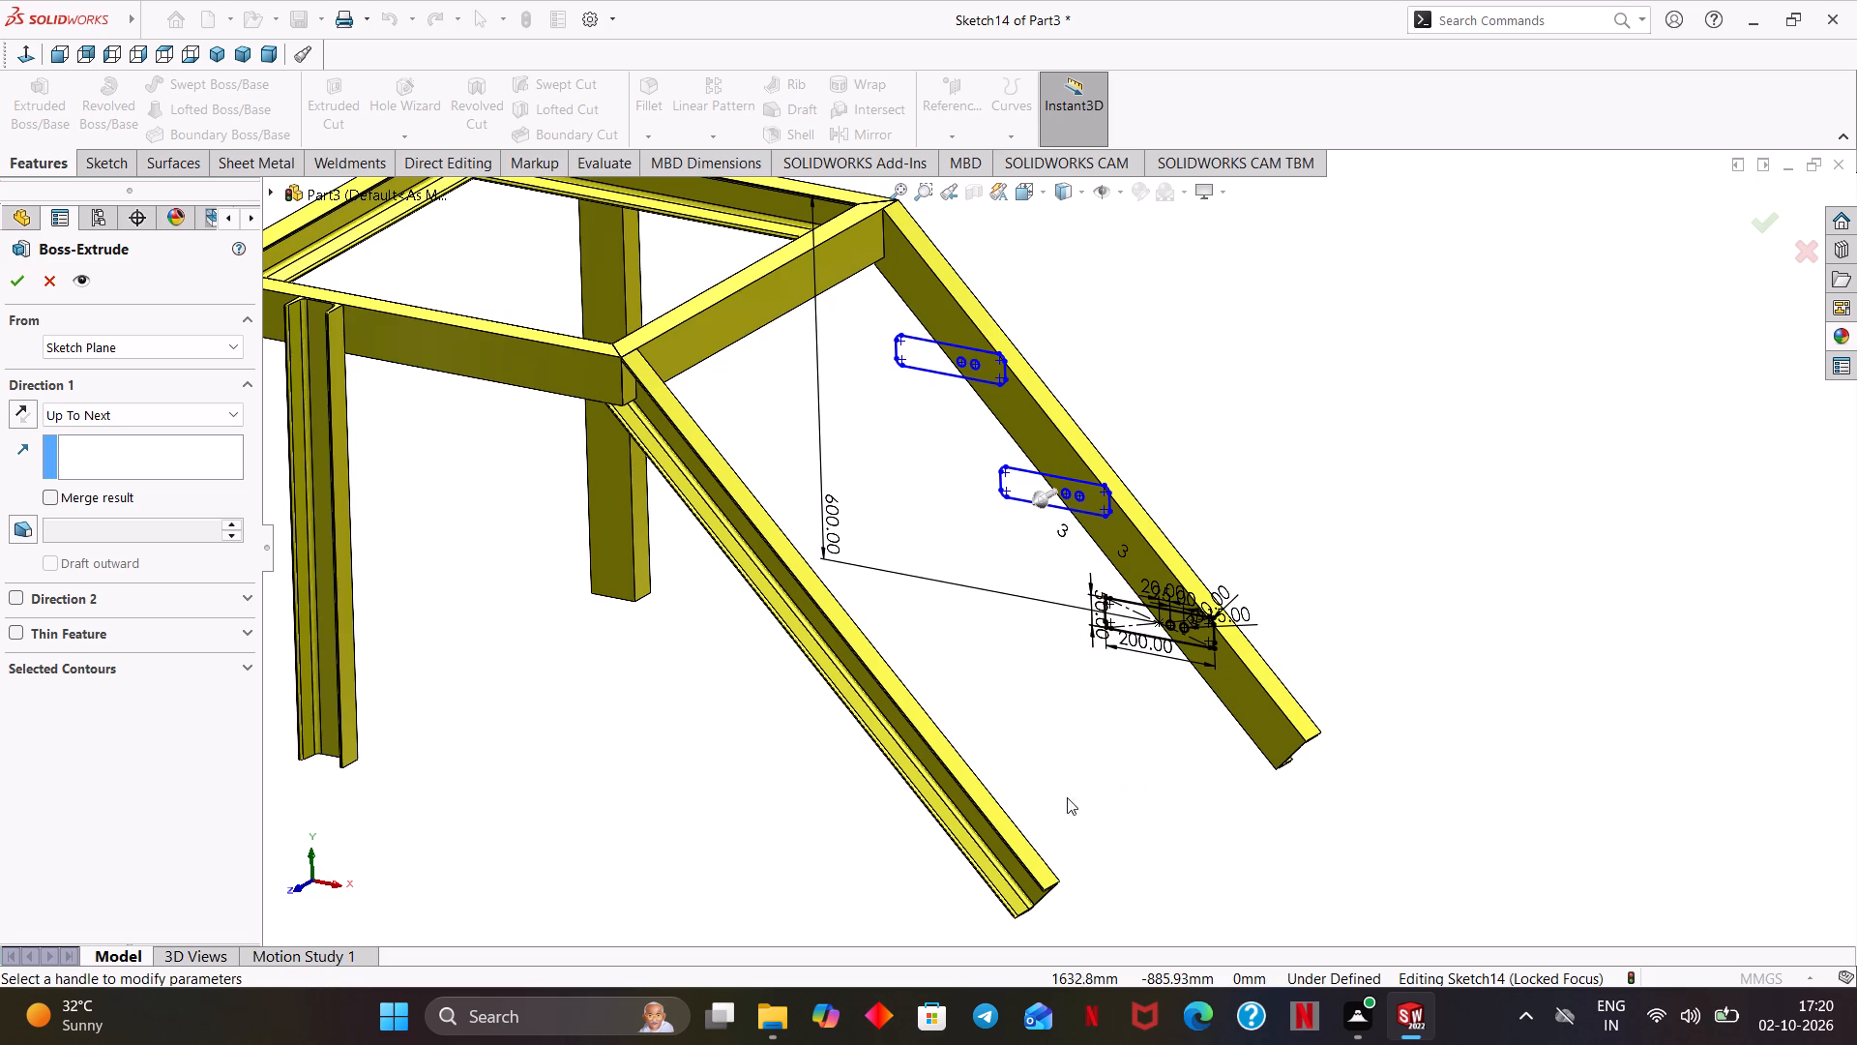
click(100, 404)
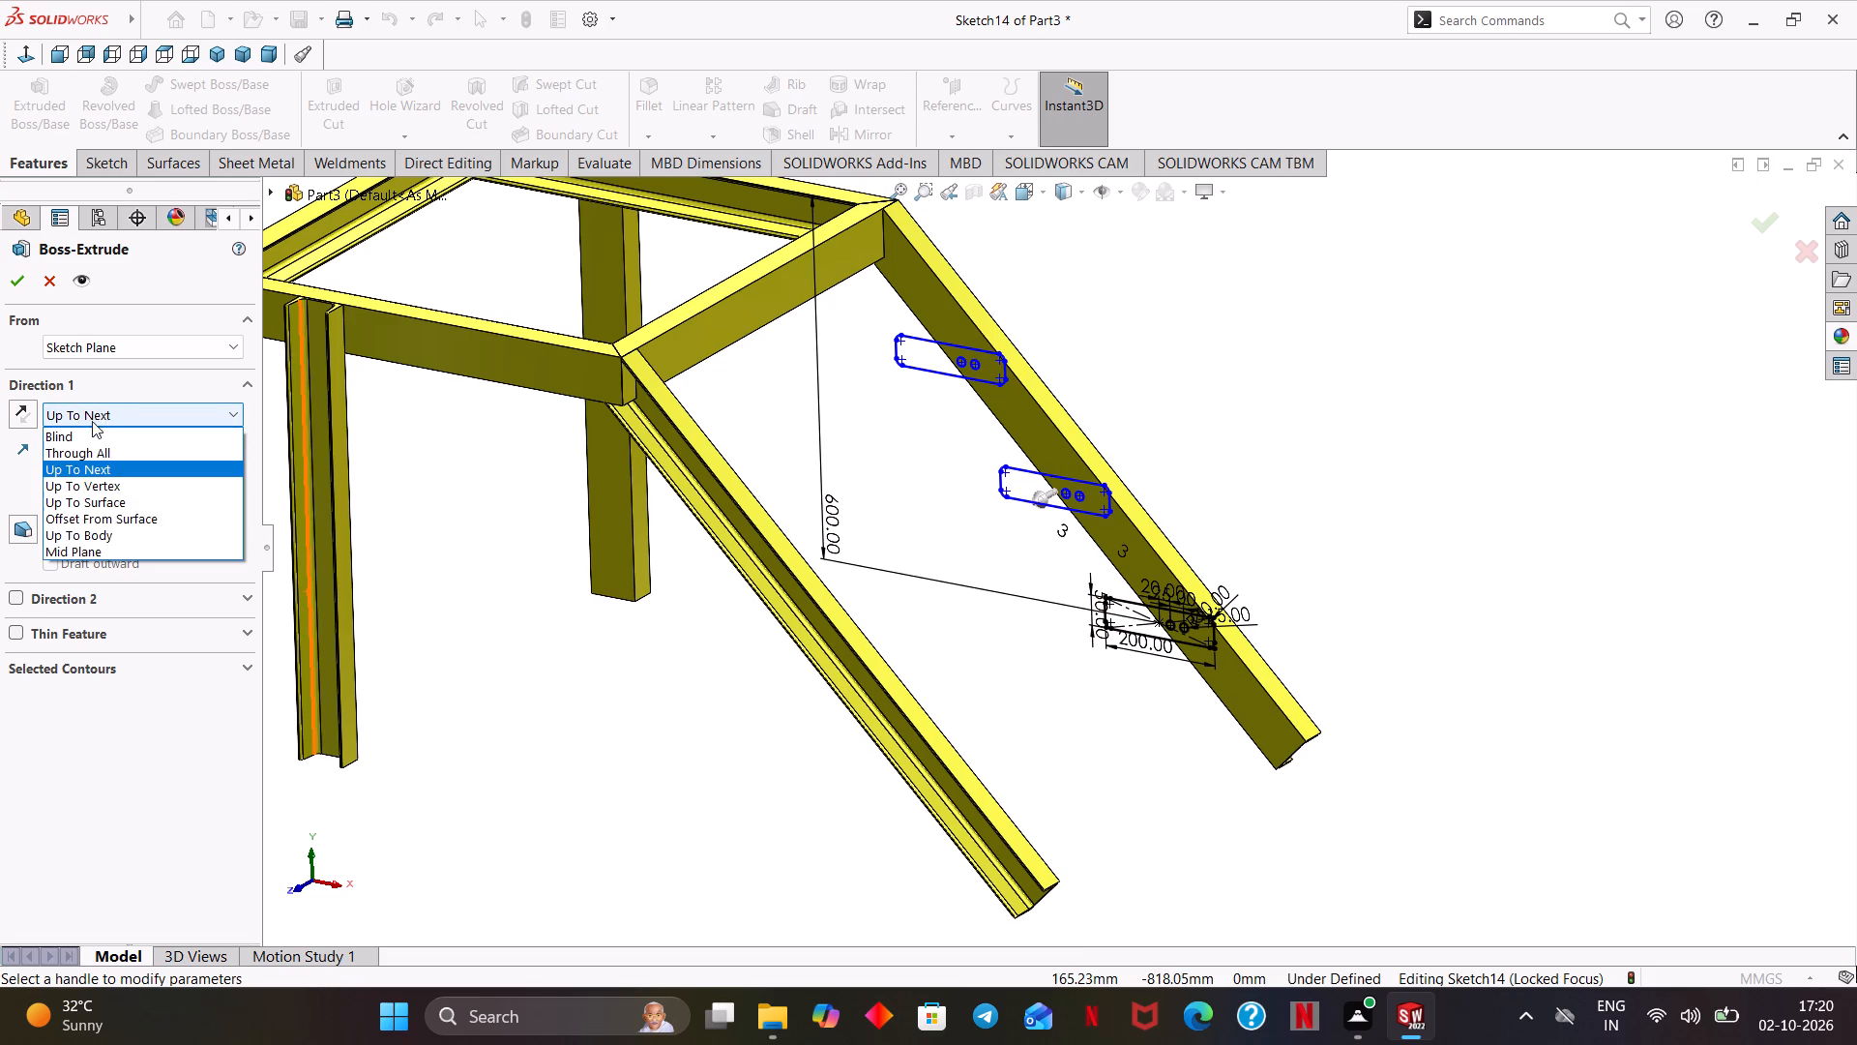
click(88, 431)
text(20)
key(Return)
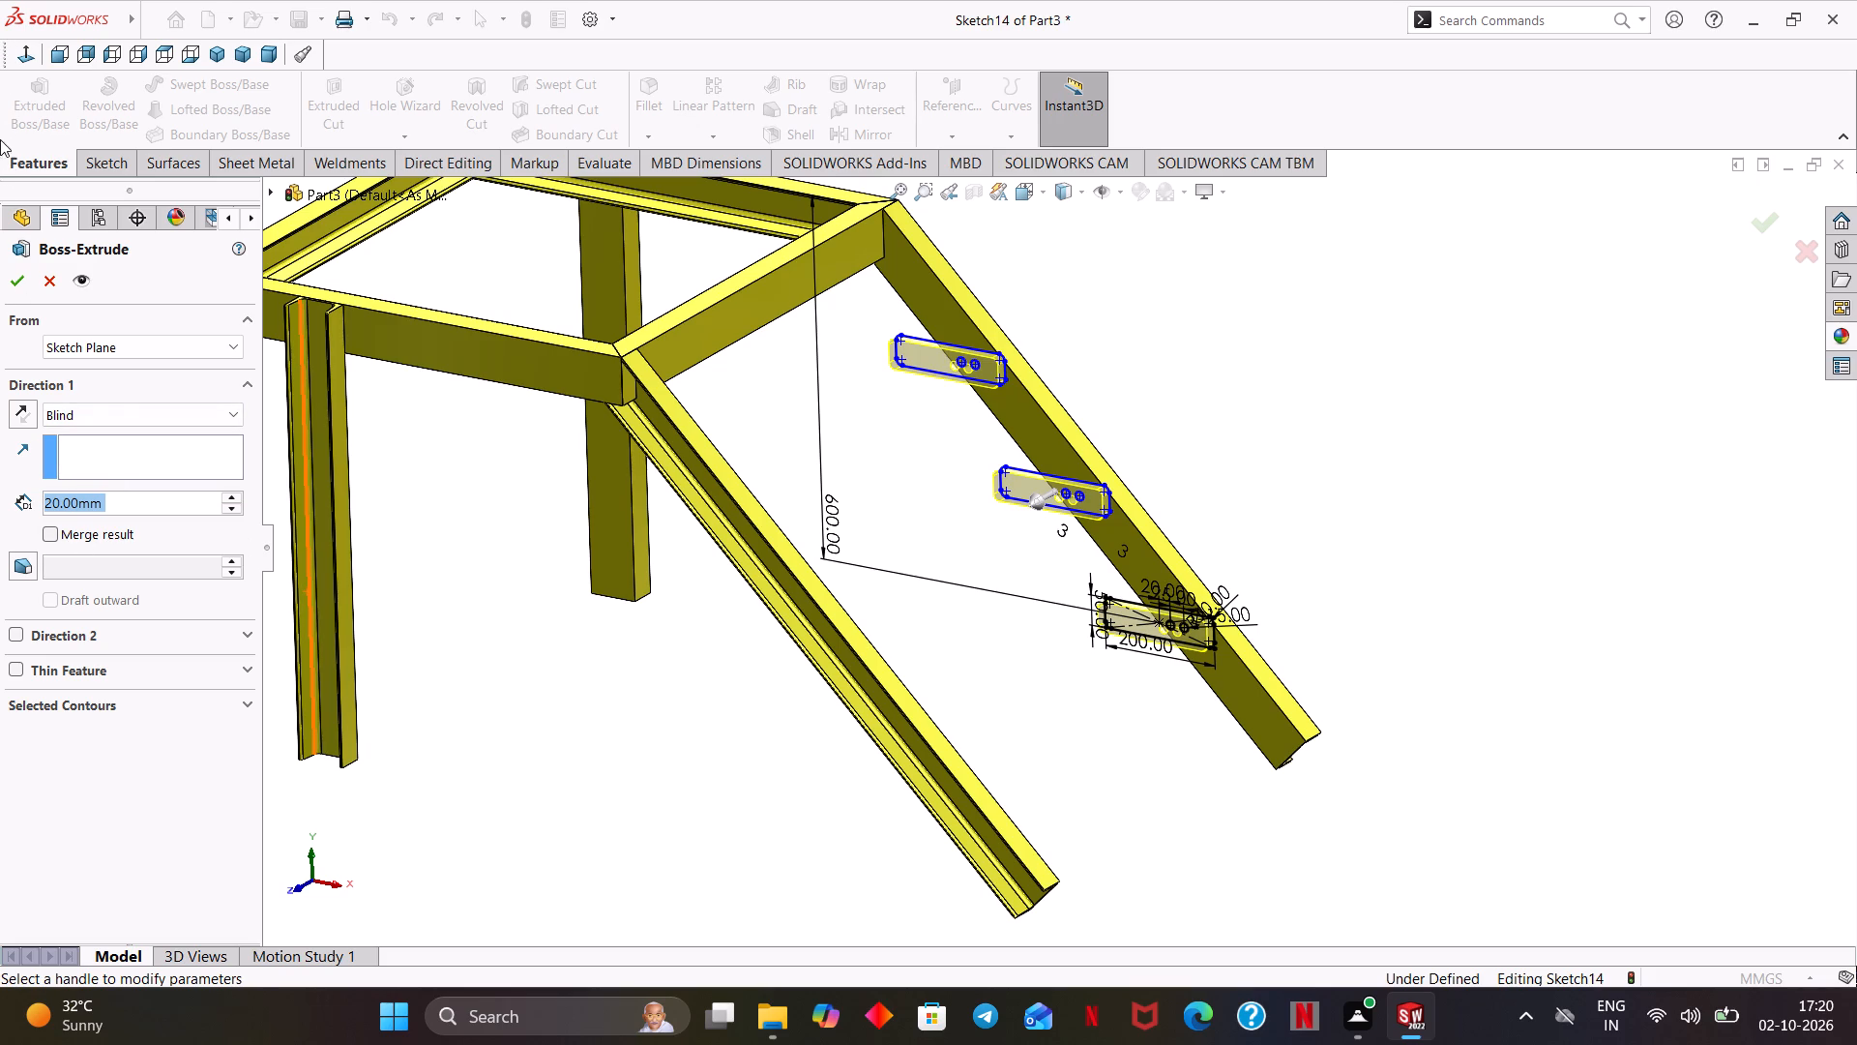
click(9, 283)
click(1374, 464)
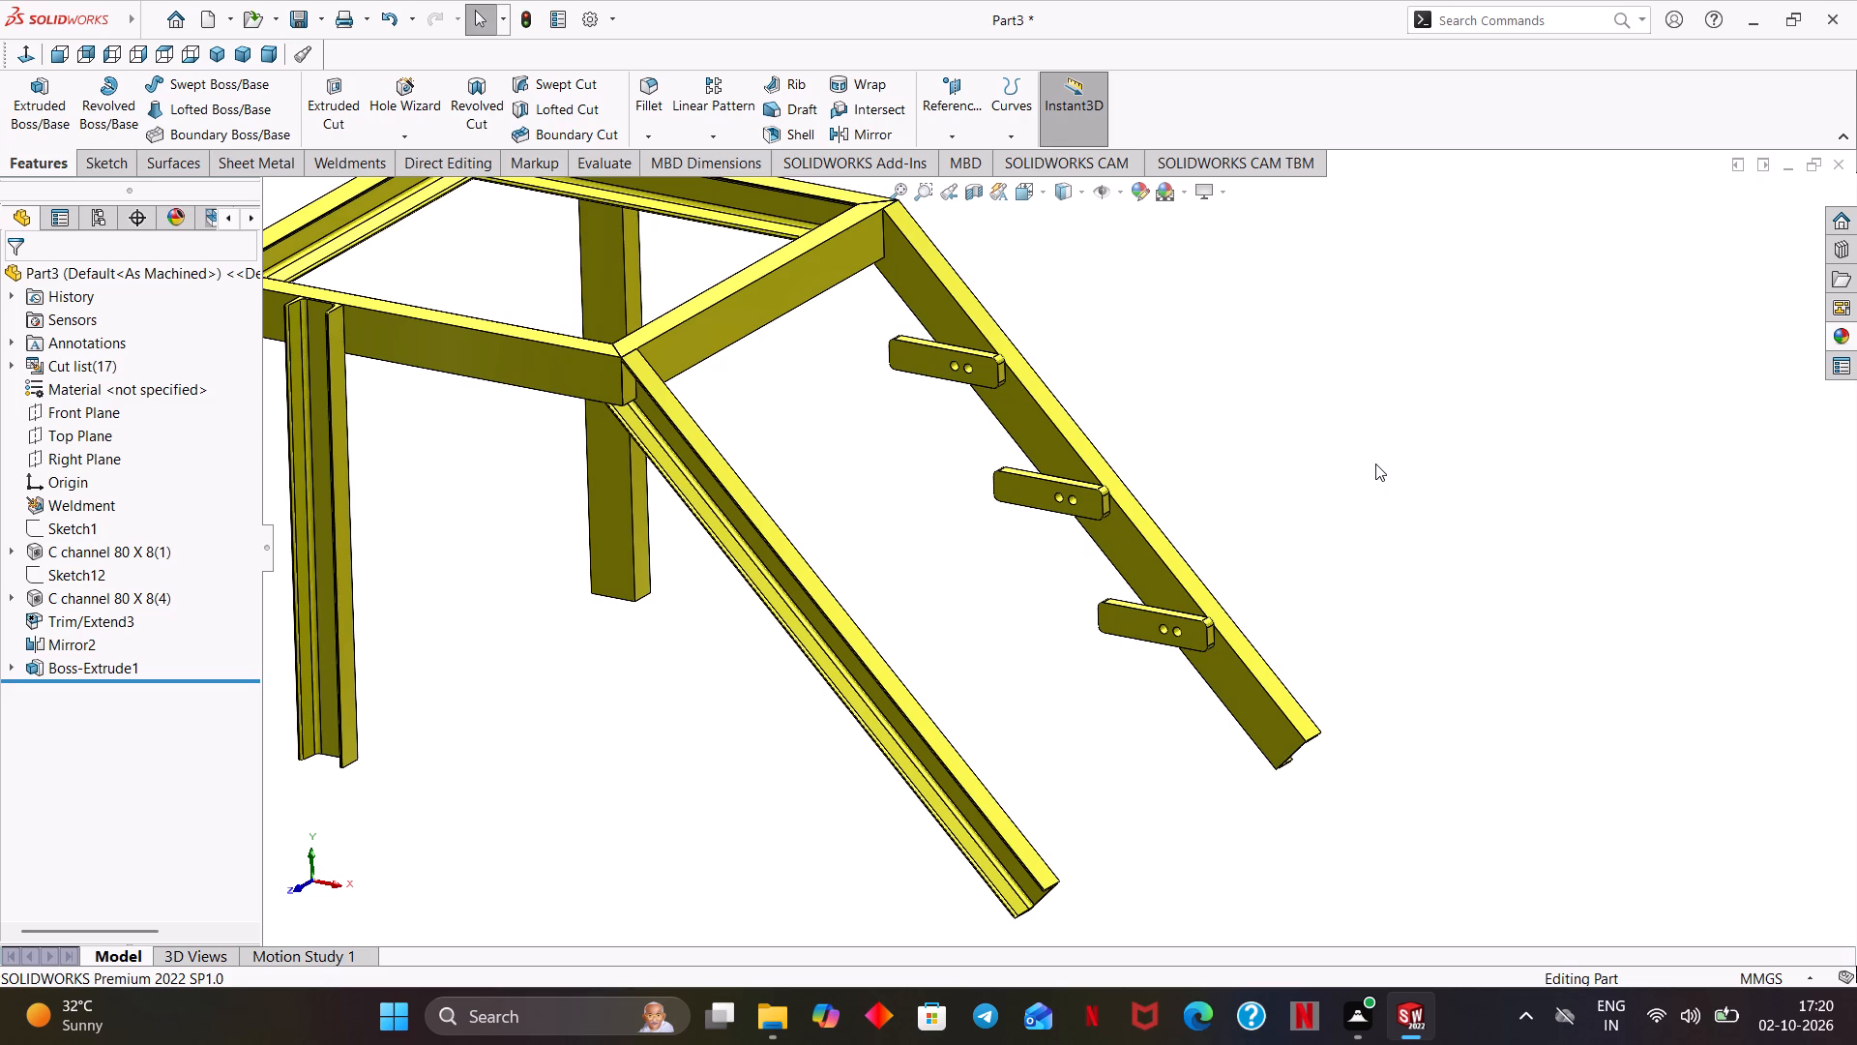
Mirror the three extruded plate bodies about the Front Plane onto the opposite sloped leg.
scroll(1287, 493, up, 1)
ctrl+middle_drag(1287, 493, 1376, 548)
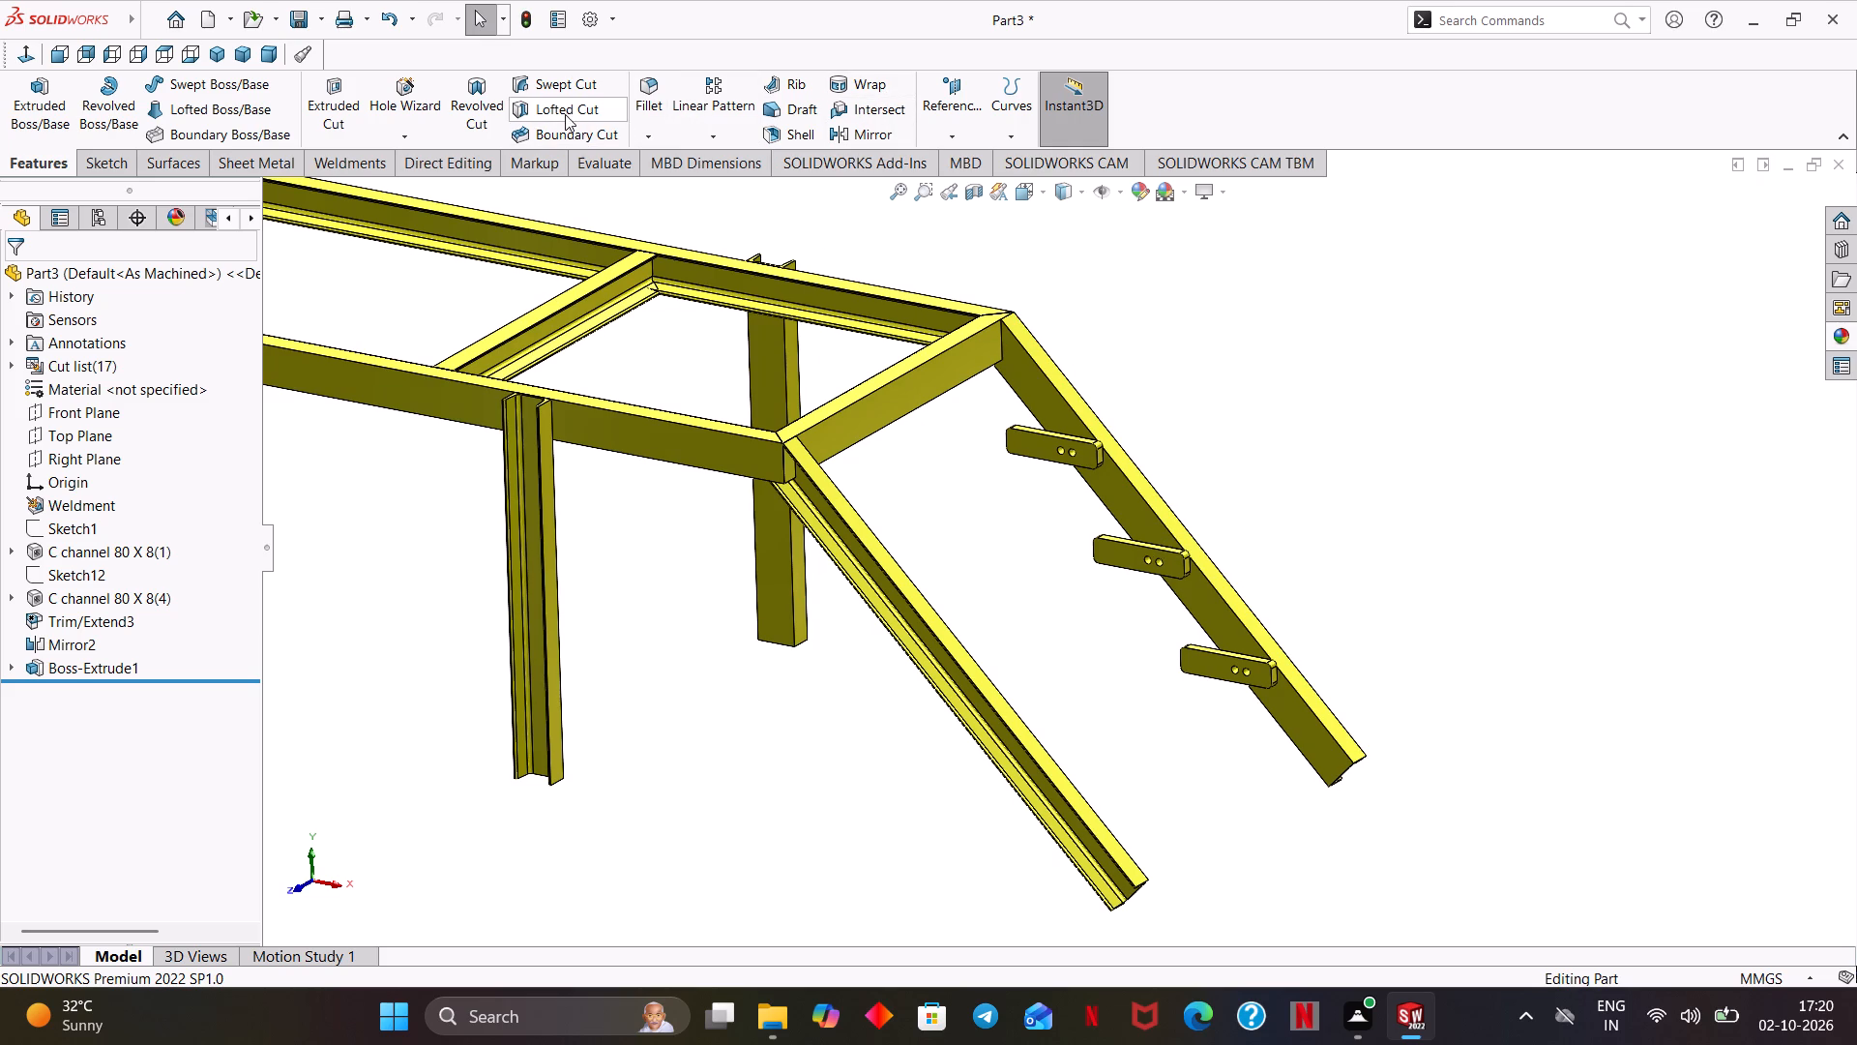
click(853, 133)
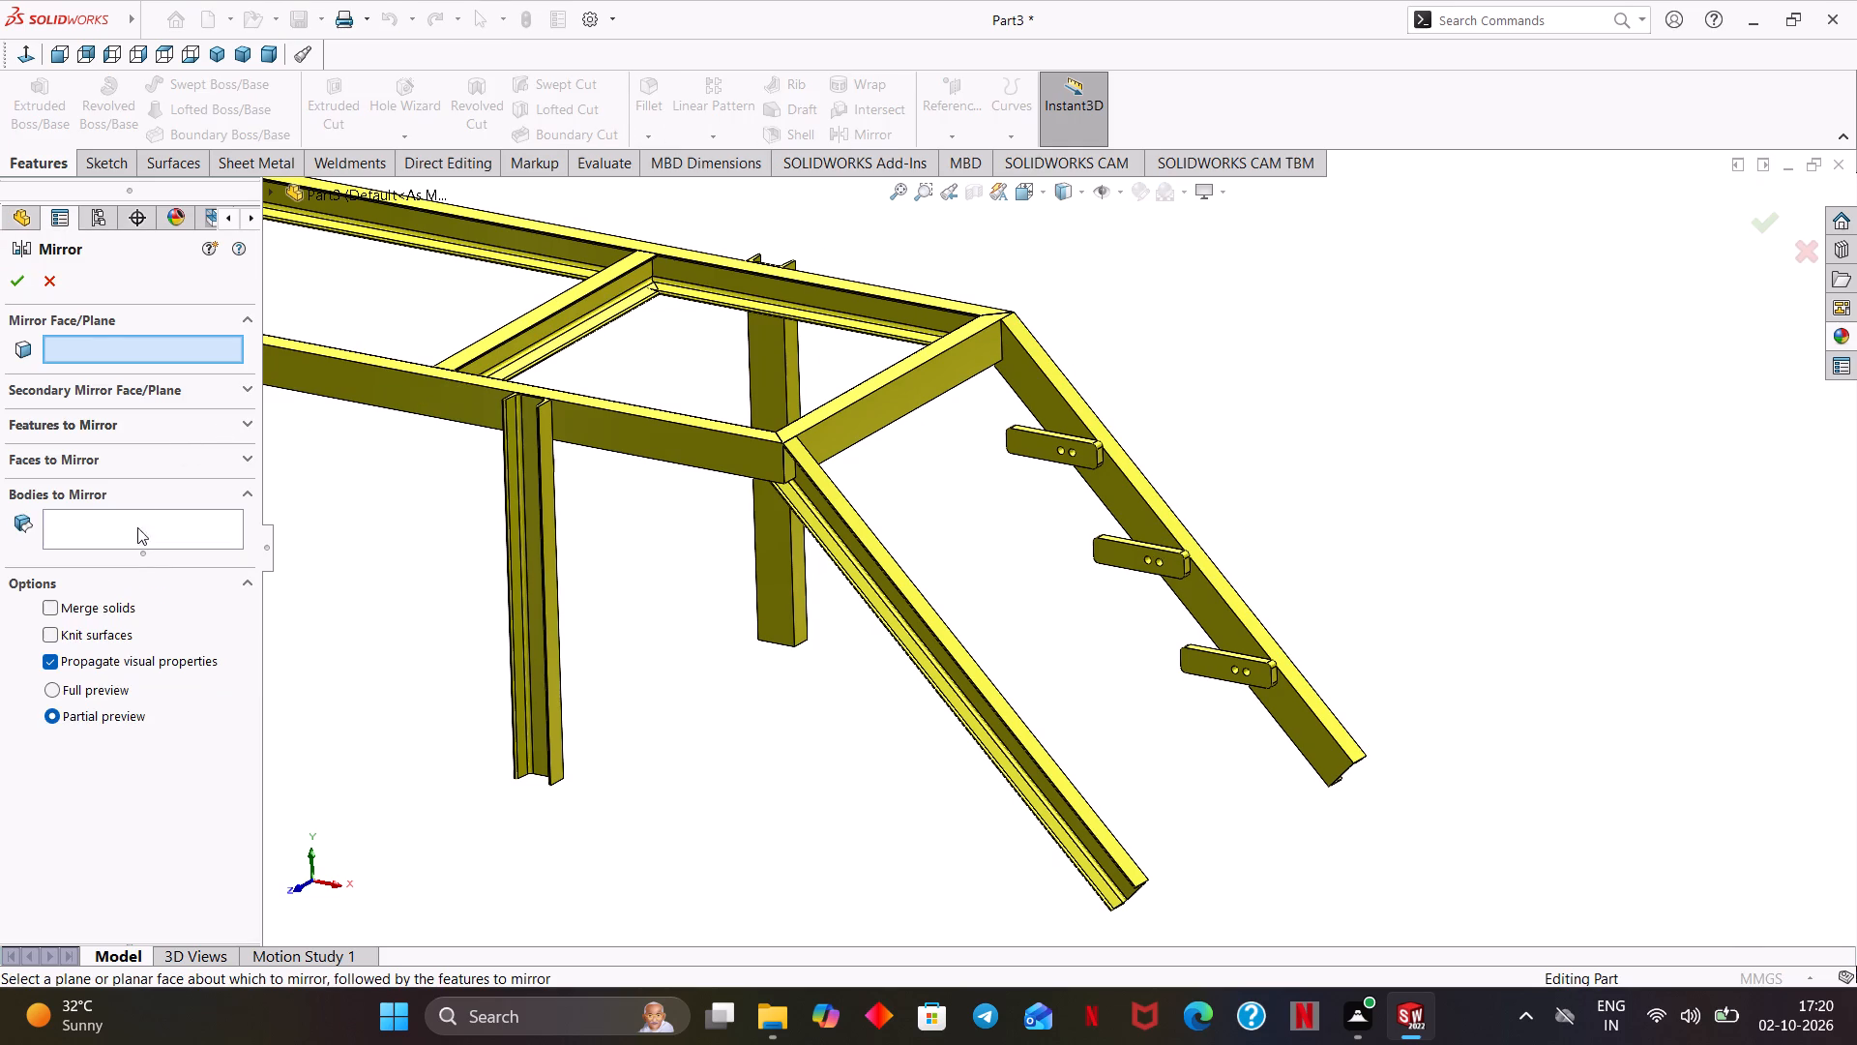
click(267, 184)
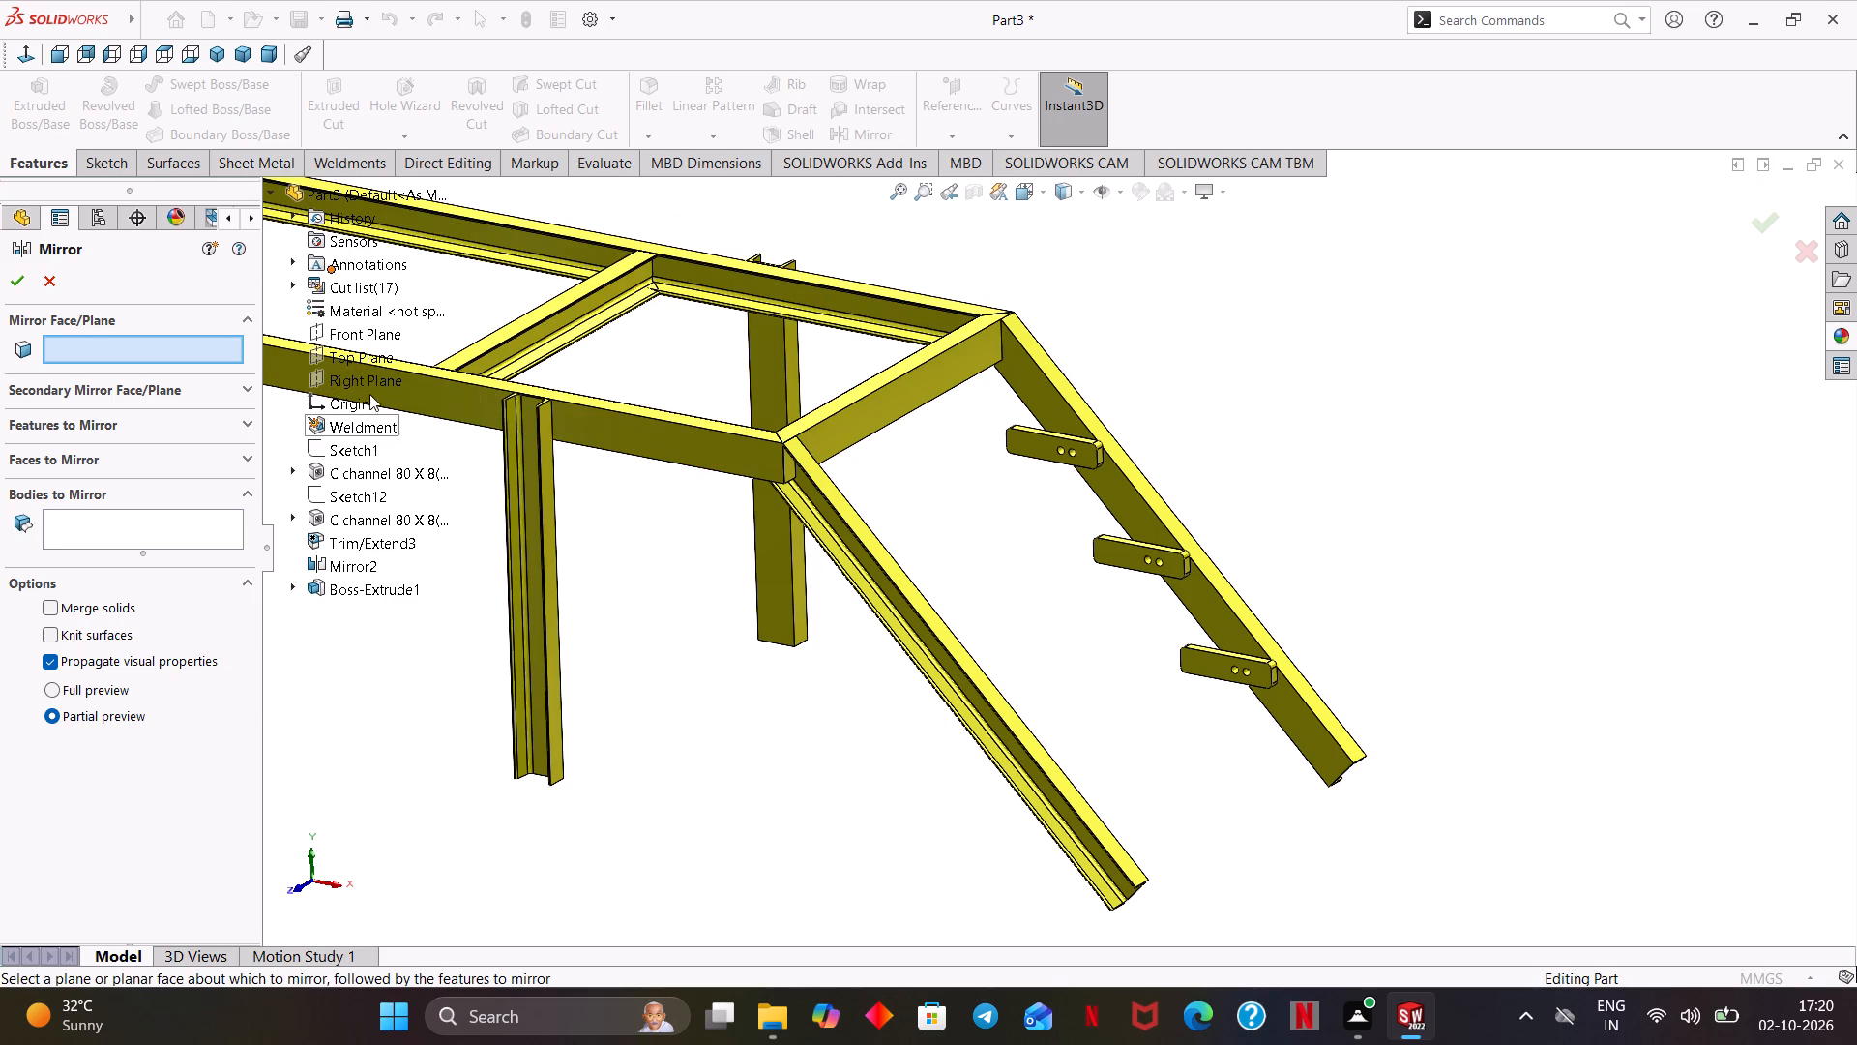
click(362, 338)
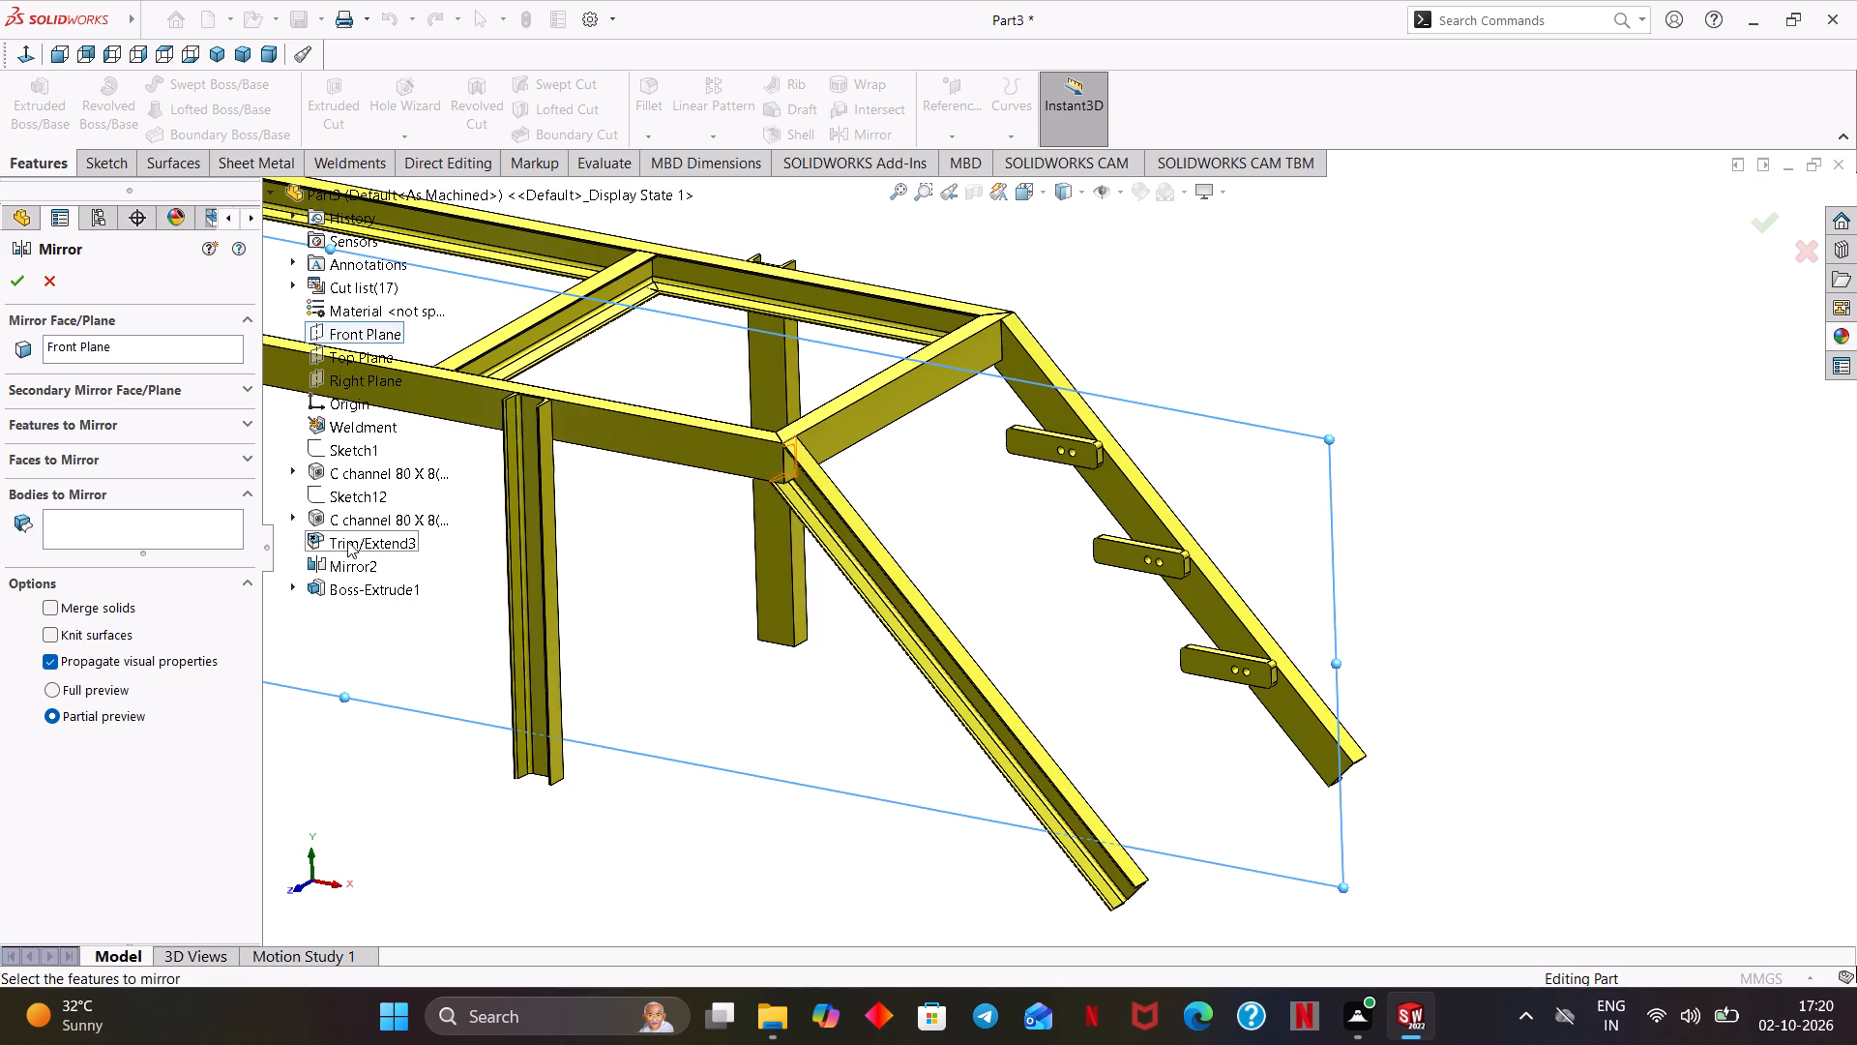
click(167, 528)
click(1054, 446)
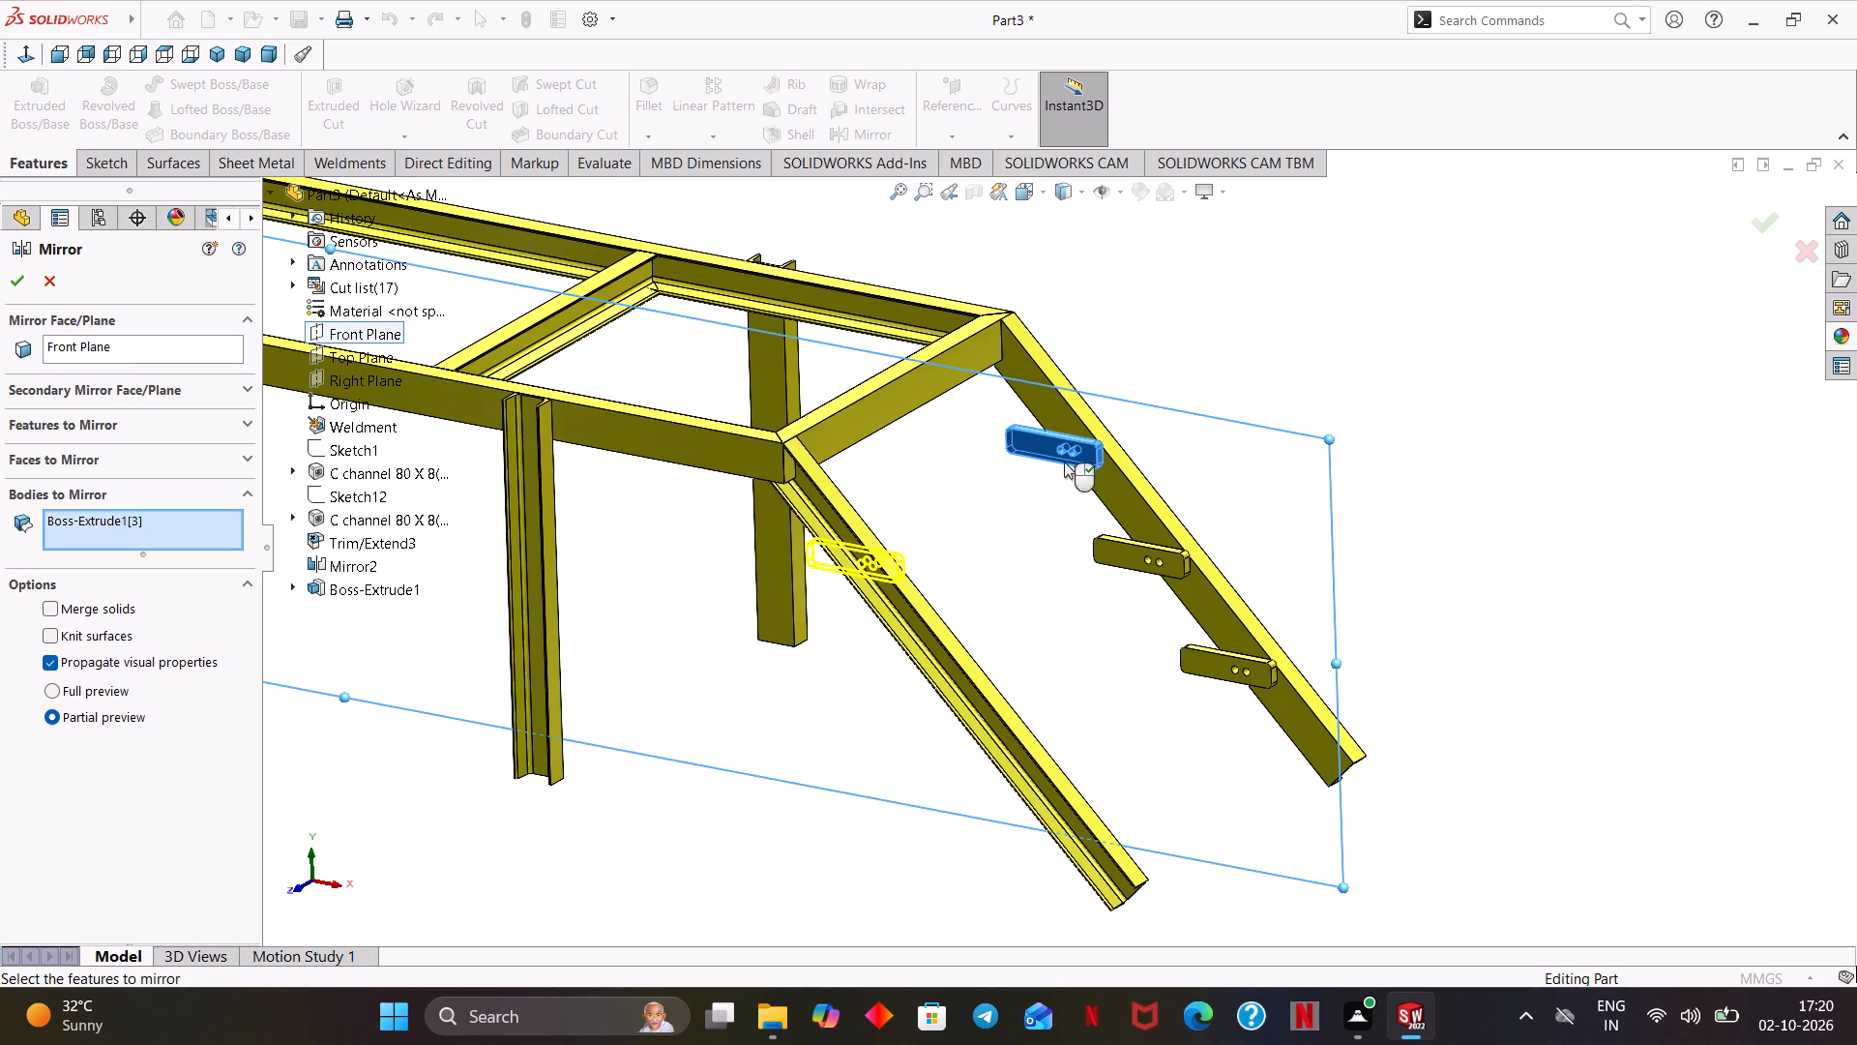
click(1122, 554)
click(1219, 657)
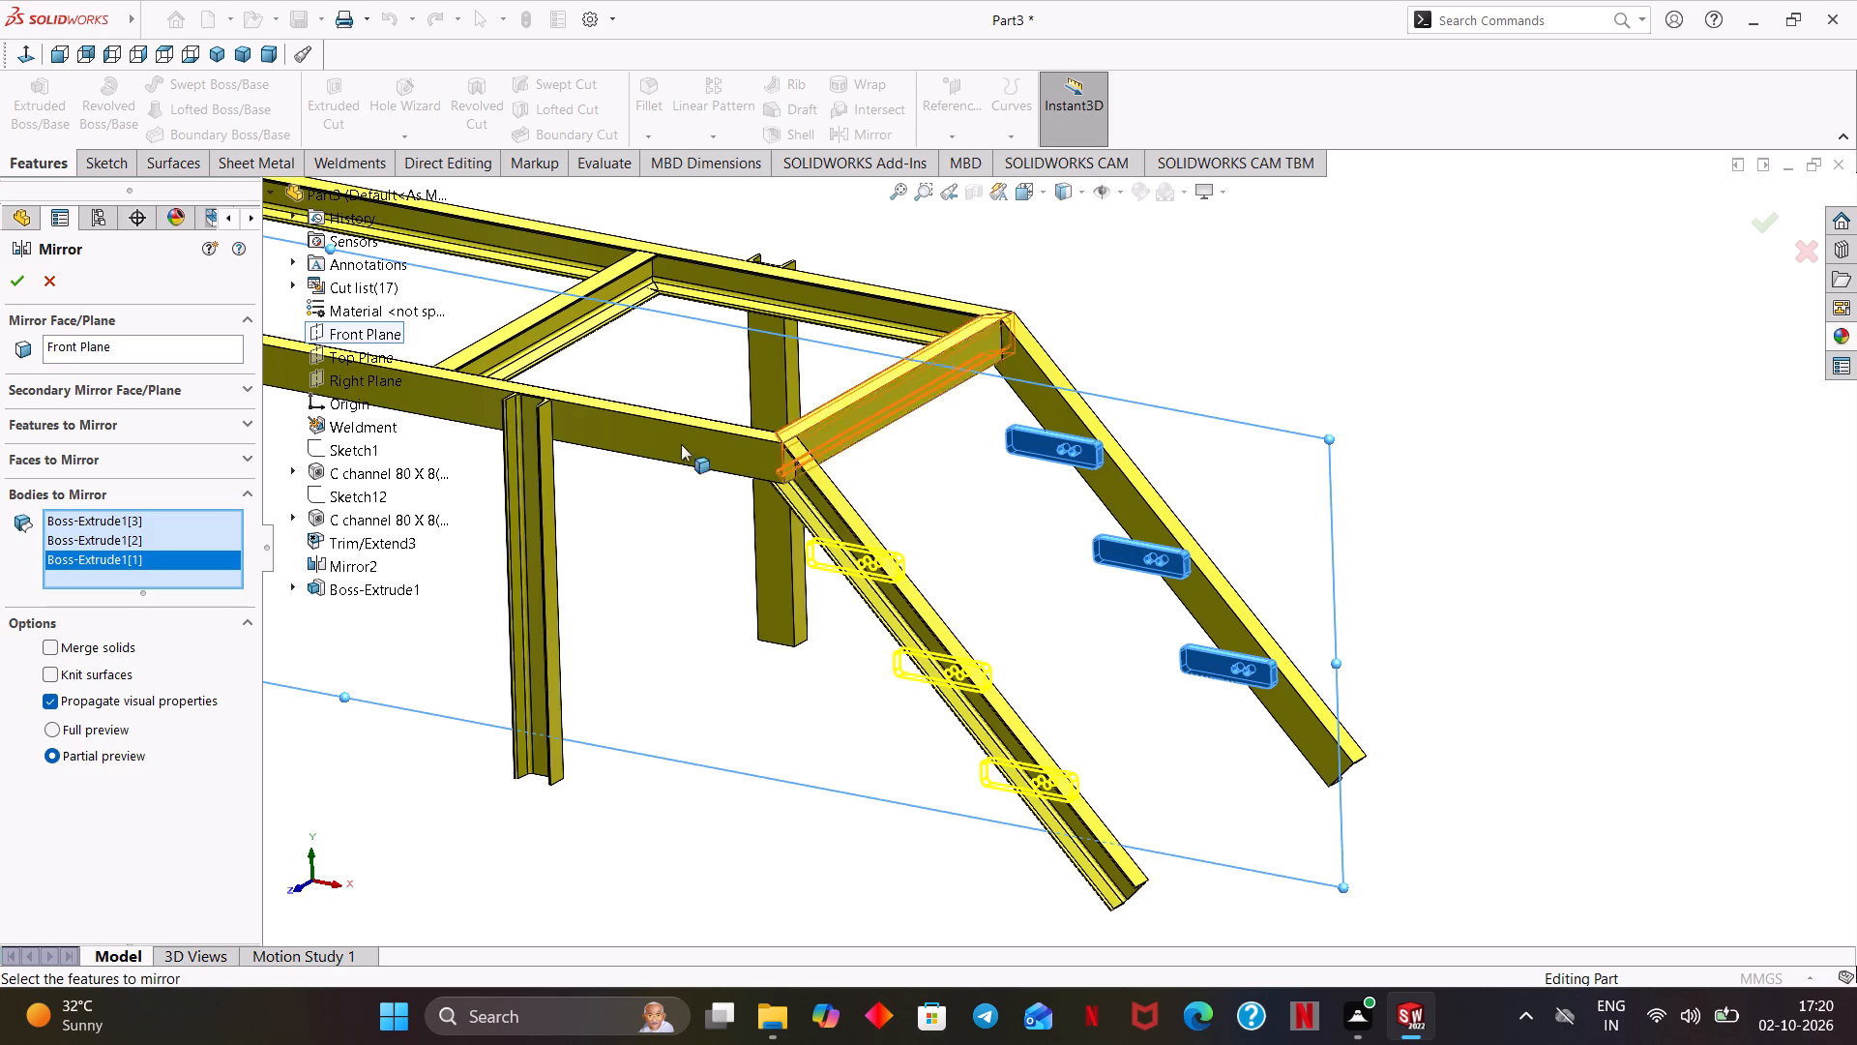
click(15, 281)
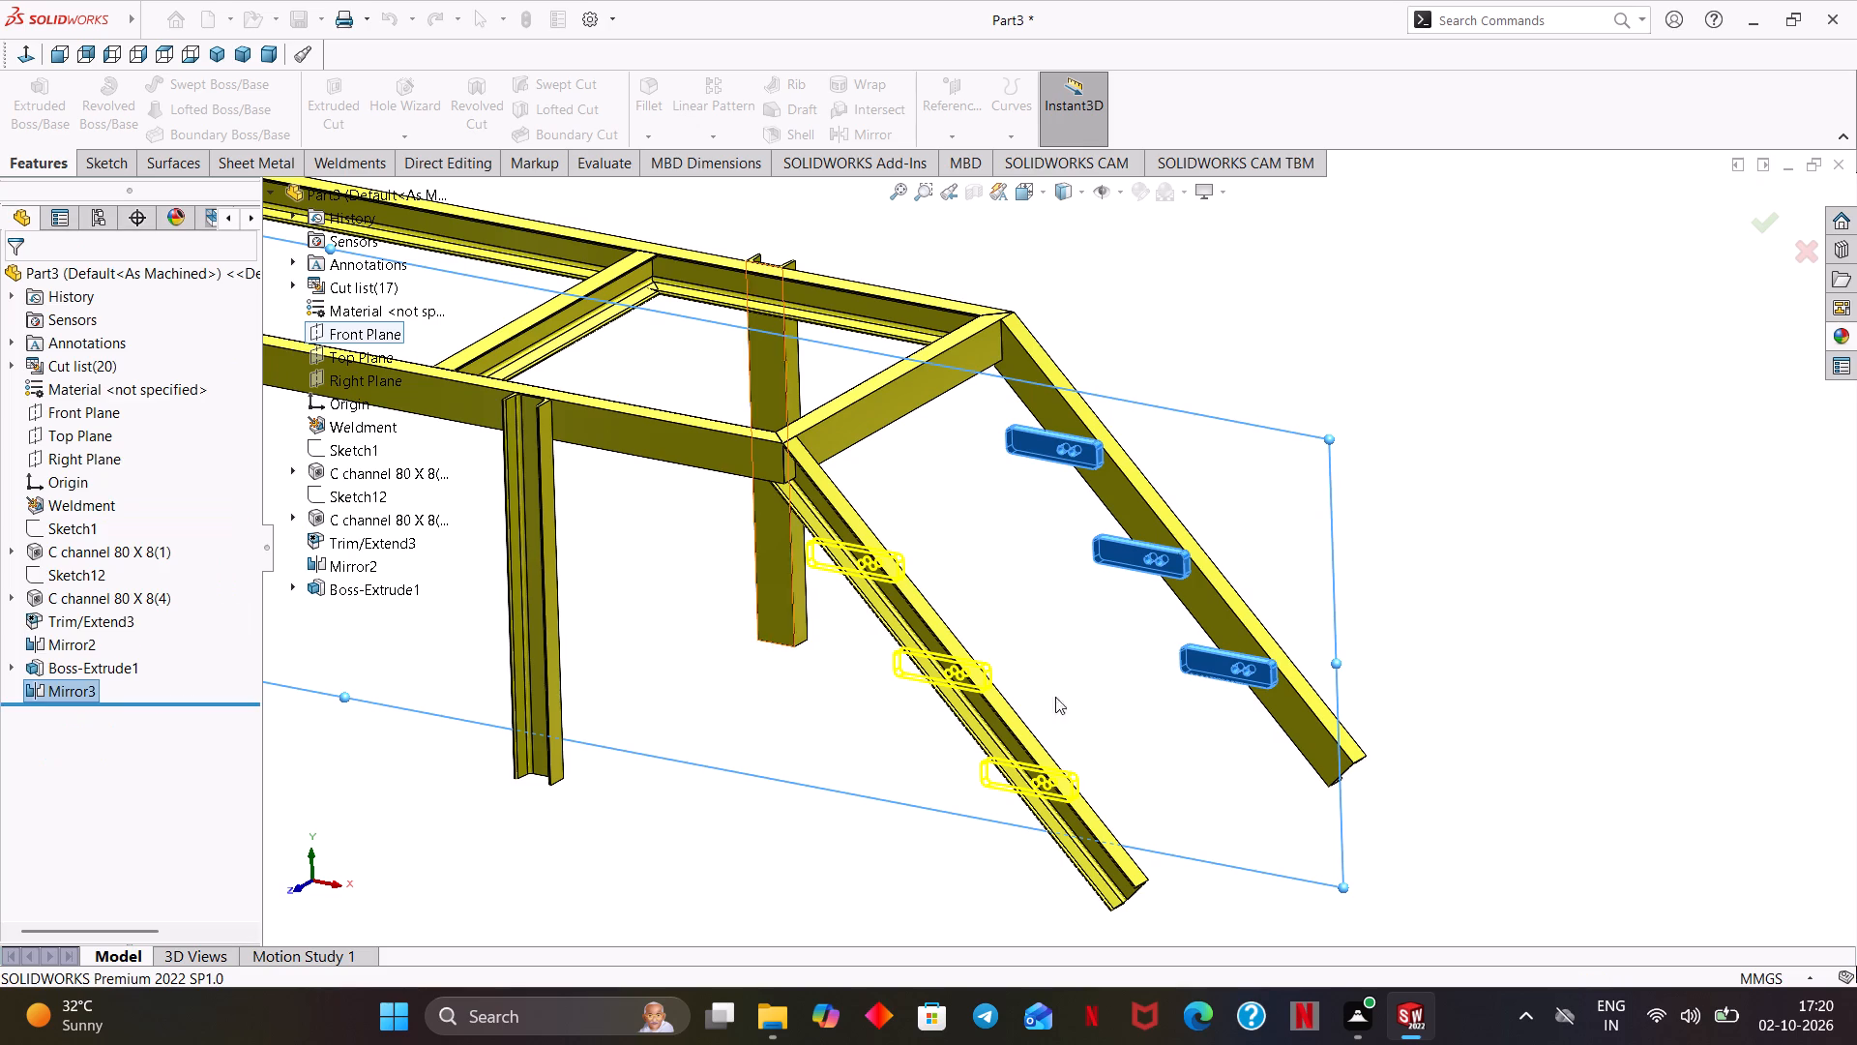
click(1526, 596)
Examine the plates on both sloped legs and the opposite end of the frame from several angles.
middle_drag(1526, 596, 1470, 626)
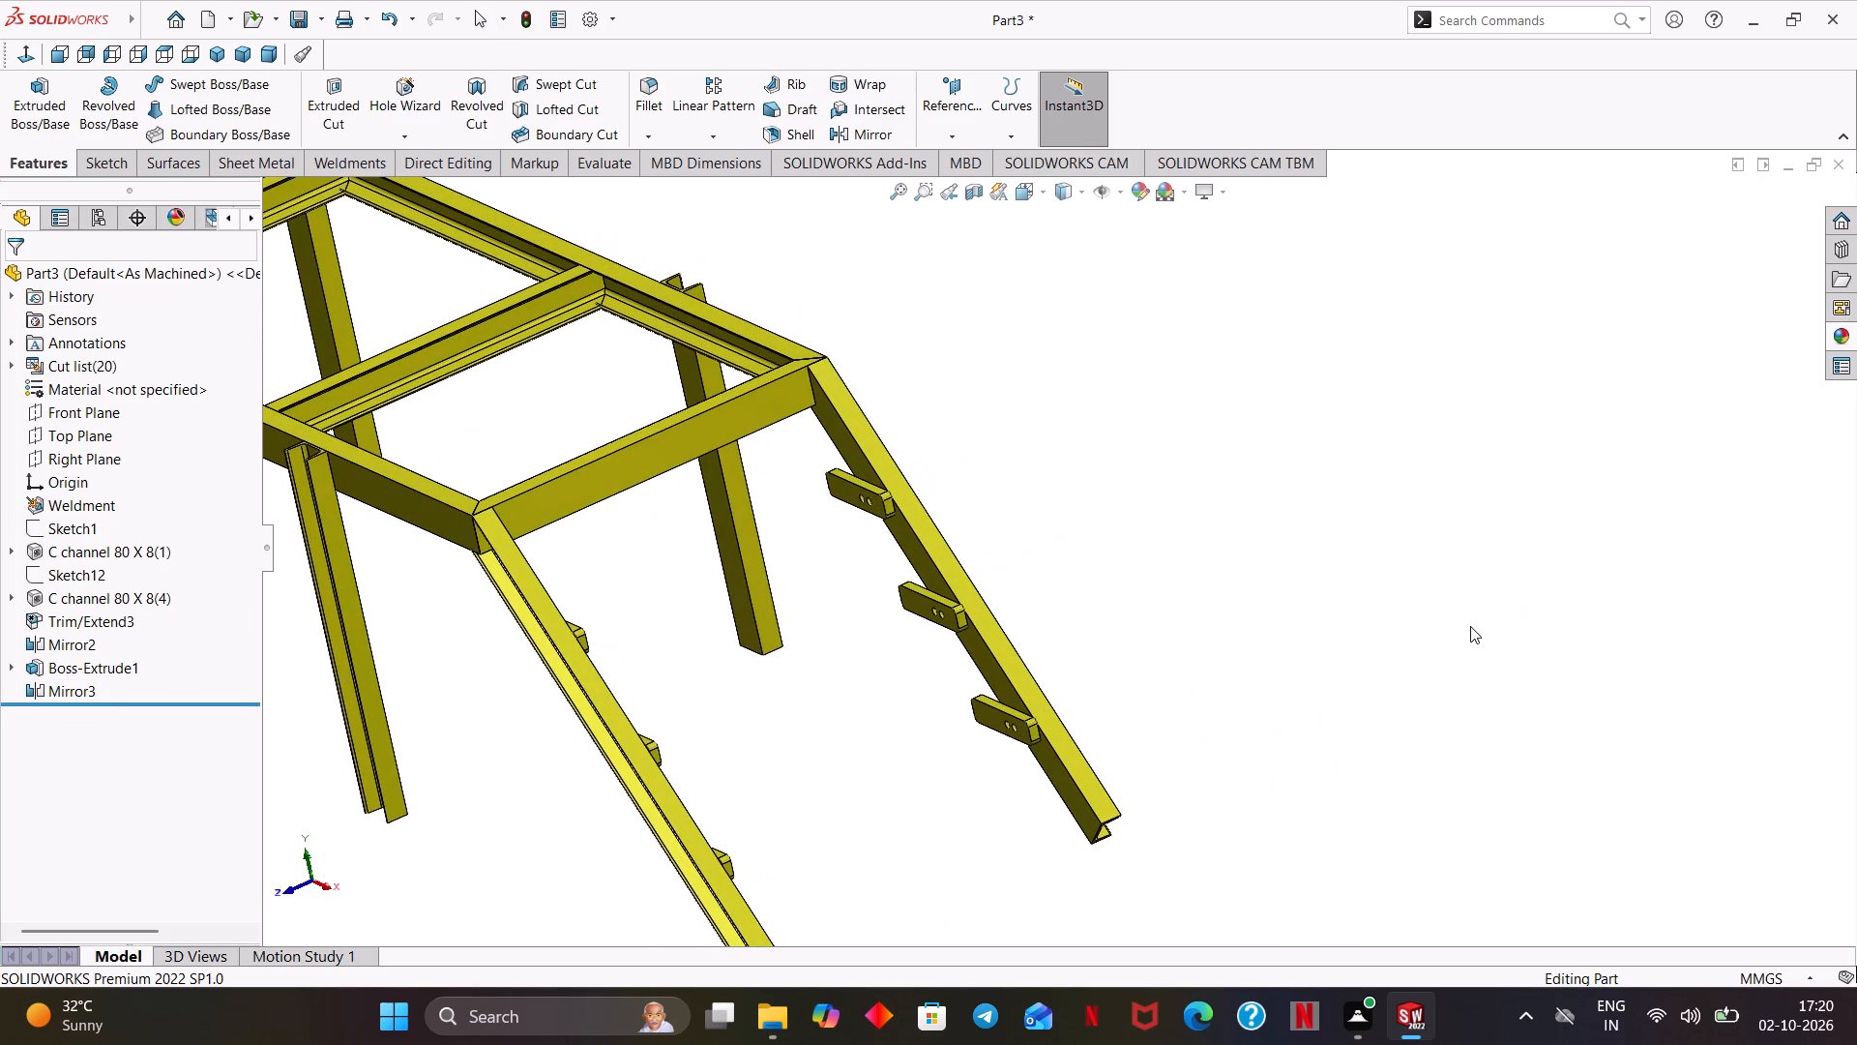
middle_drag(1449, 637, 1395, 661)
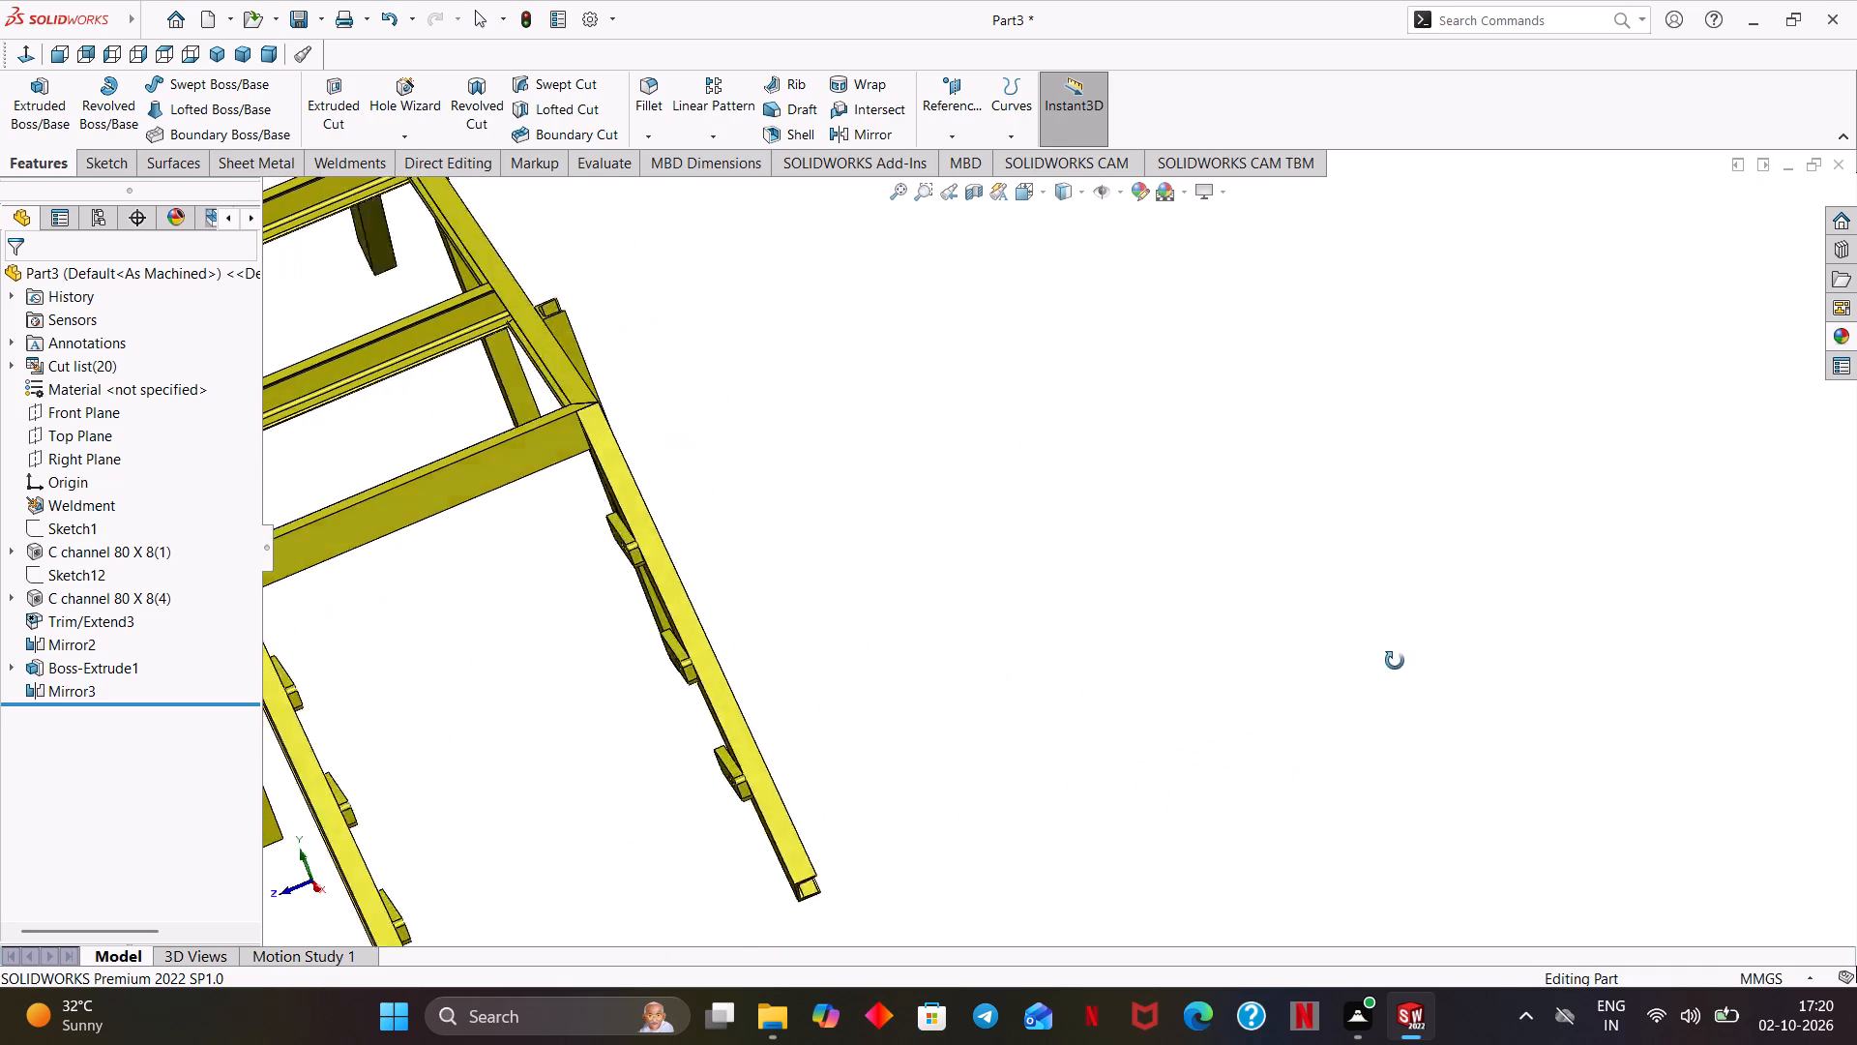
middle_drag(1395, 661, 1518, 631)
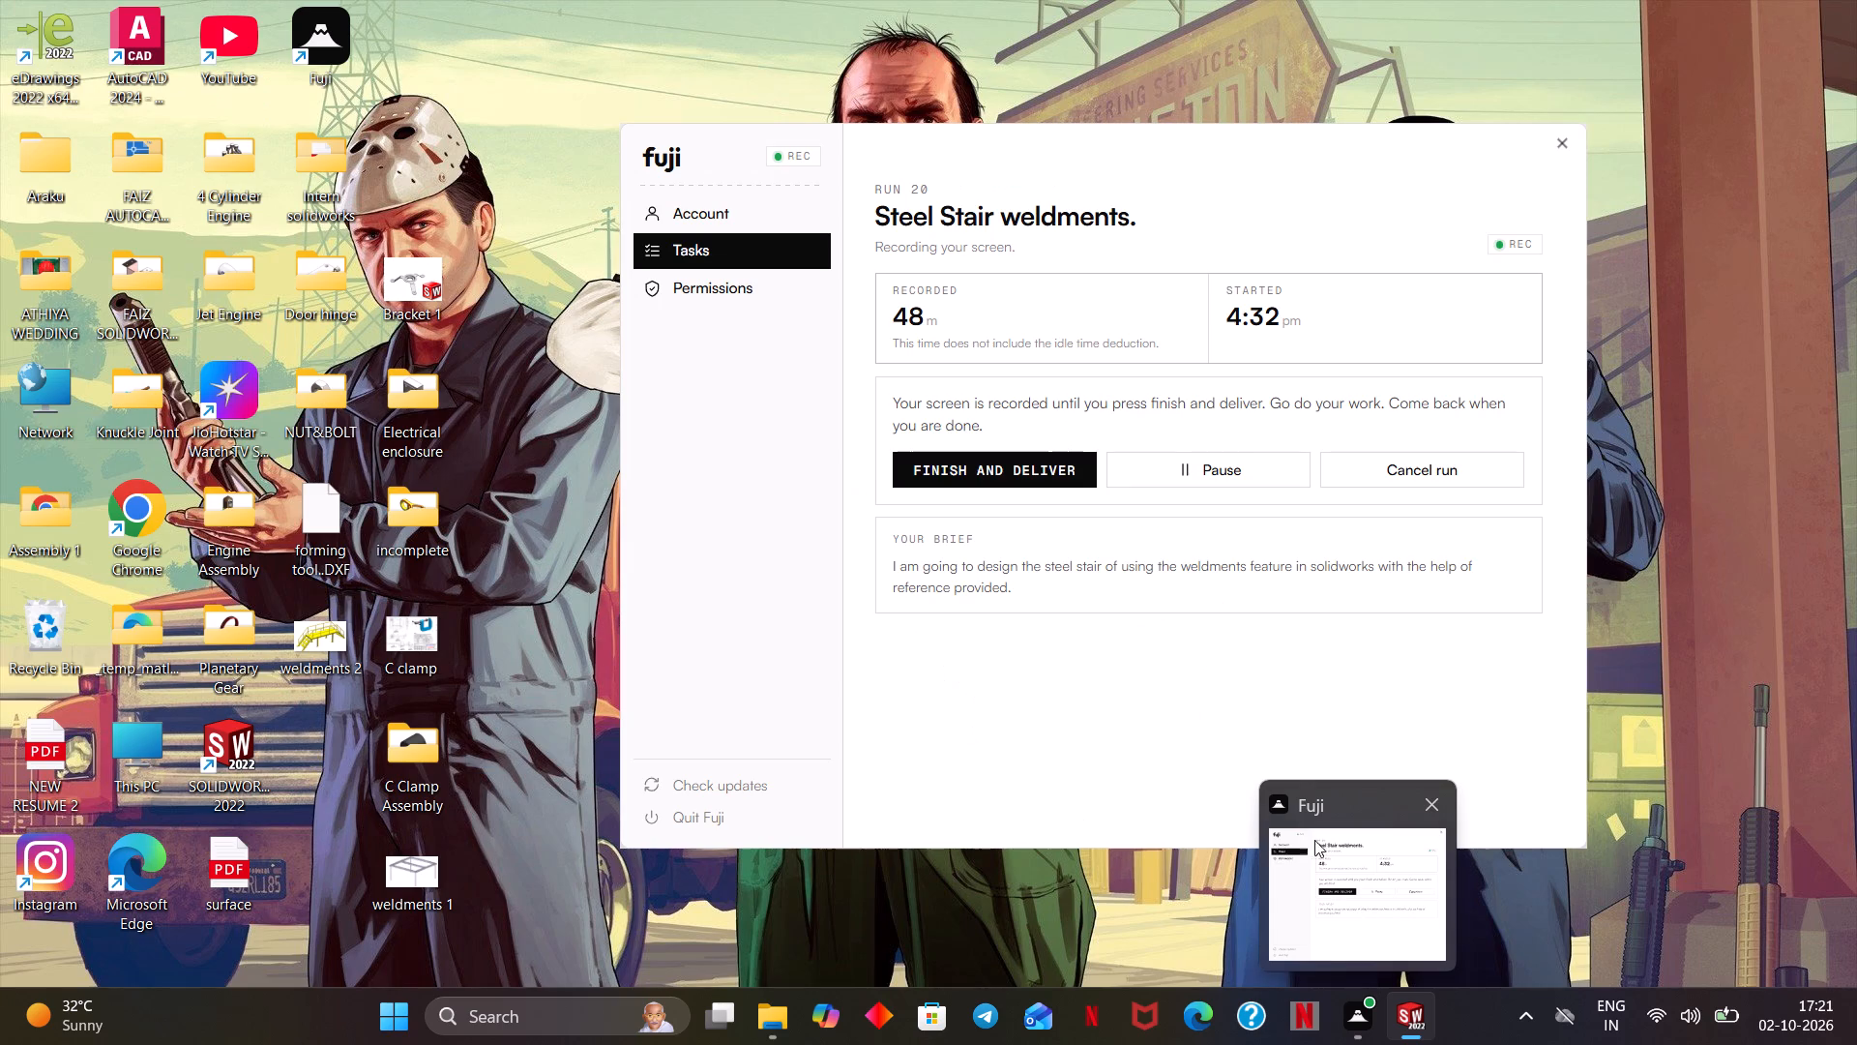
scroll(1133, 607, up, 3)
ctrl+middle_drag(1307, 584, 1562, 653)
ctrl+middle_drag(1565, 653, 1601, 625)
middle_drag(1606, 642, 1580, 659)
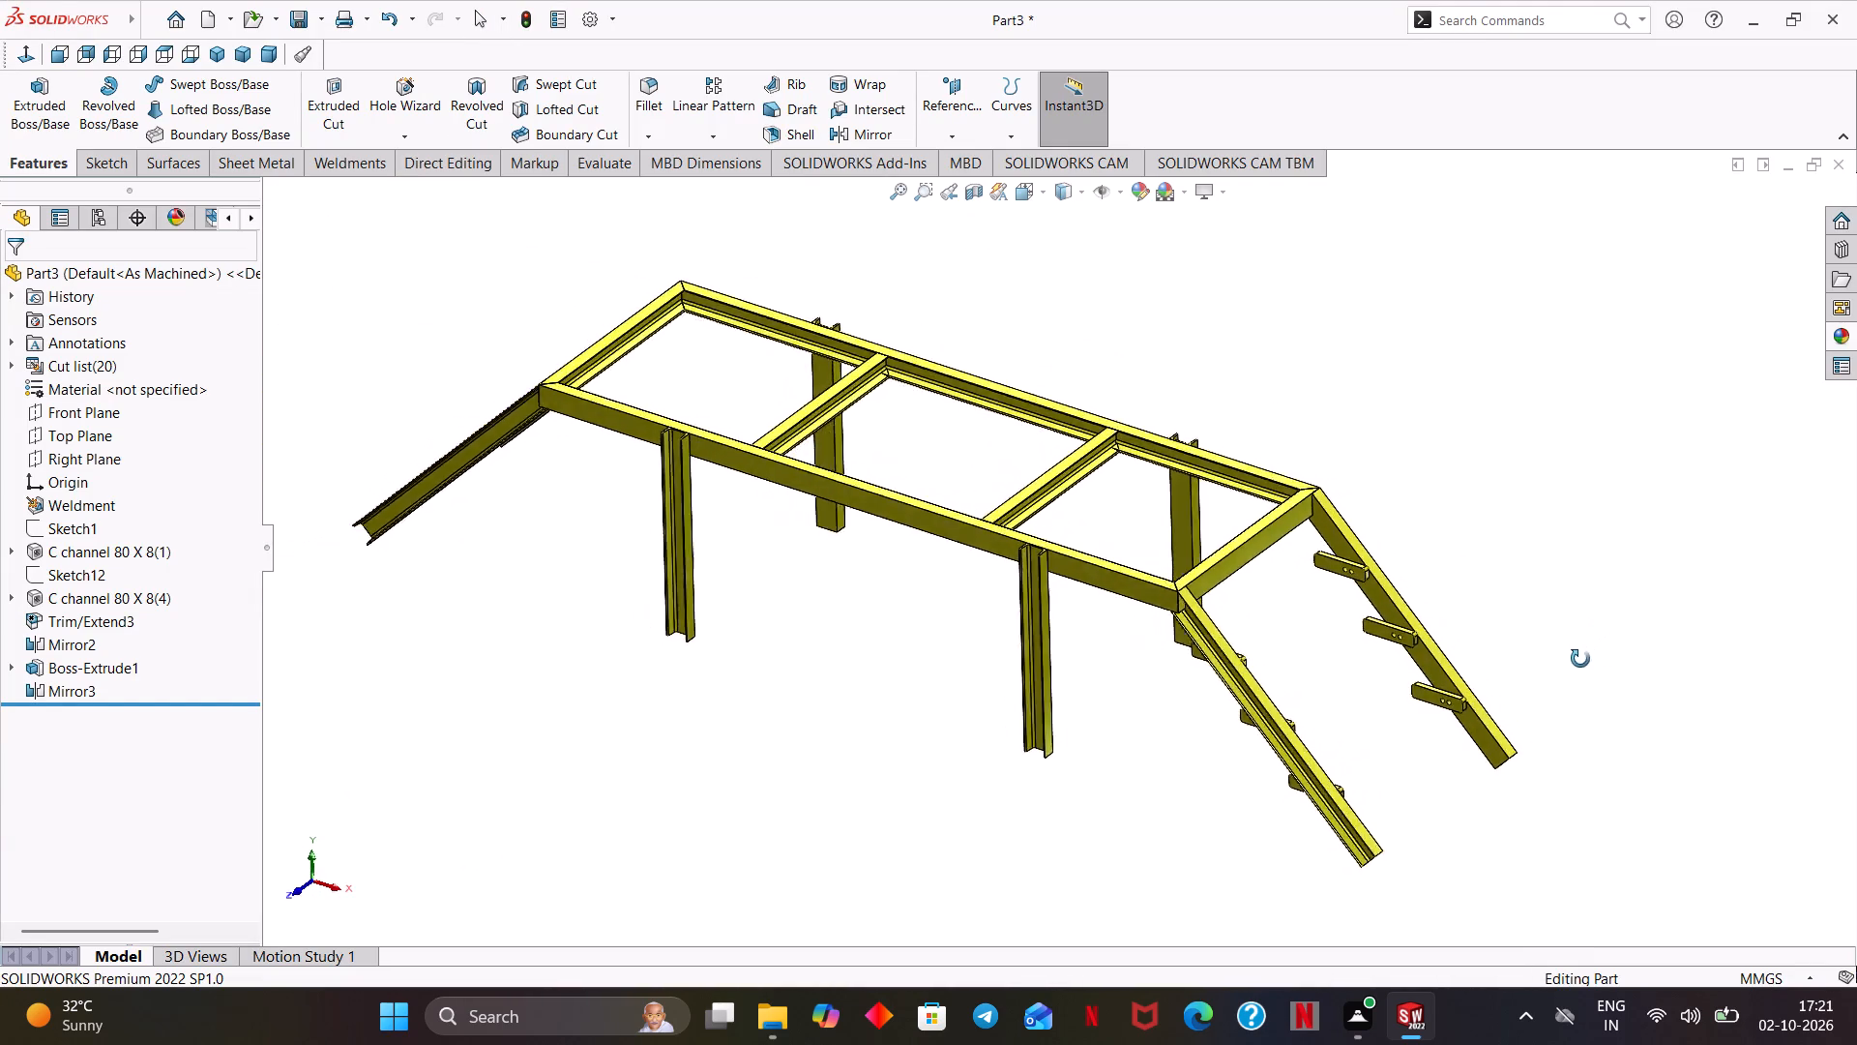
middle_drag(1580, 659, 1566, 704)
middle_drag(1537, 667, 1557, 613)
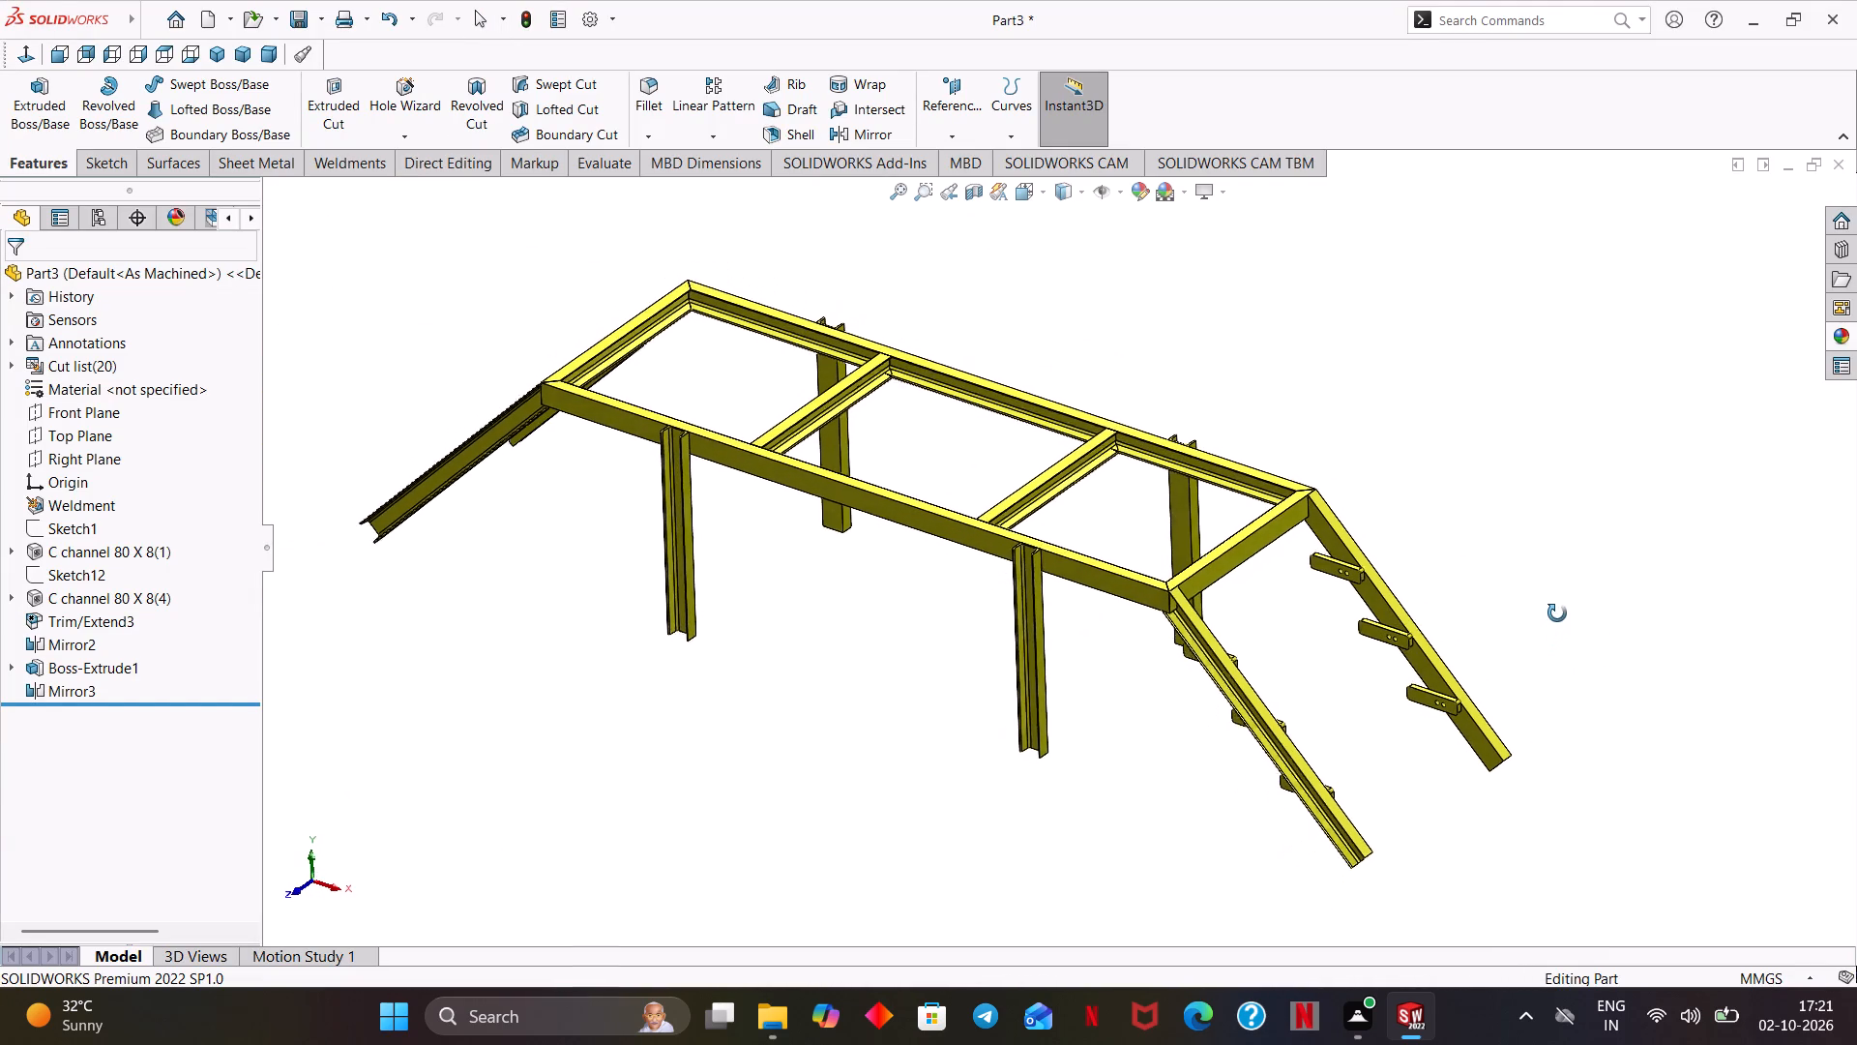
middle_drag(1557, 613, 1557, 612)
Start a mirror about the Right Plane with the three originally extruded plates as bodies to mirror.
scroll(1556, 614, down, 1)
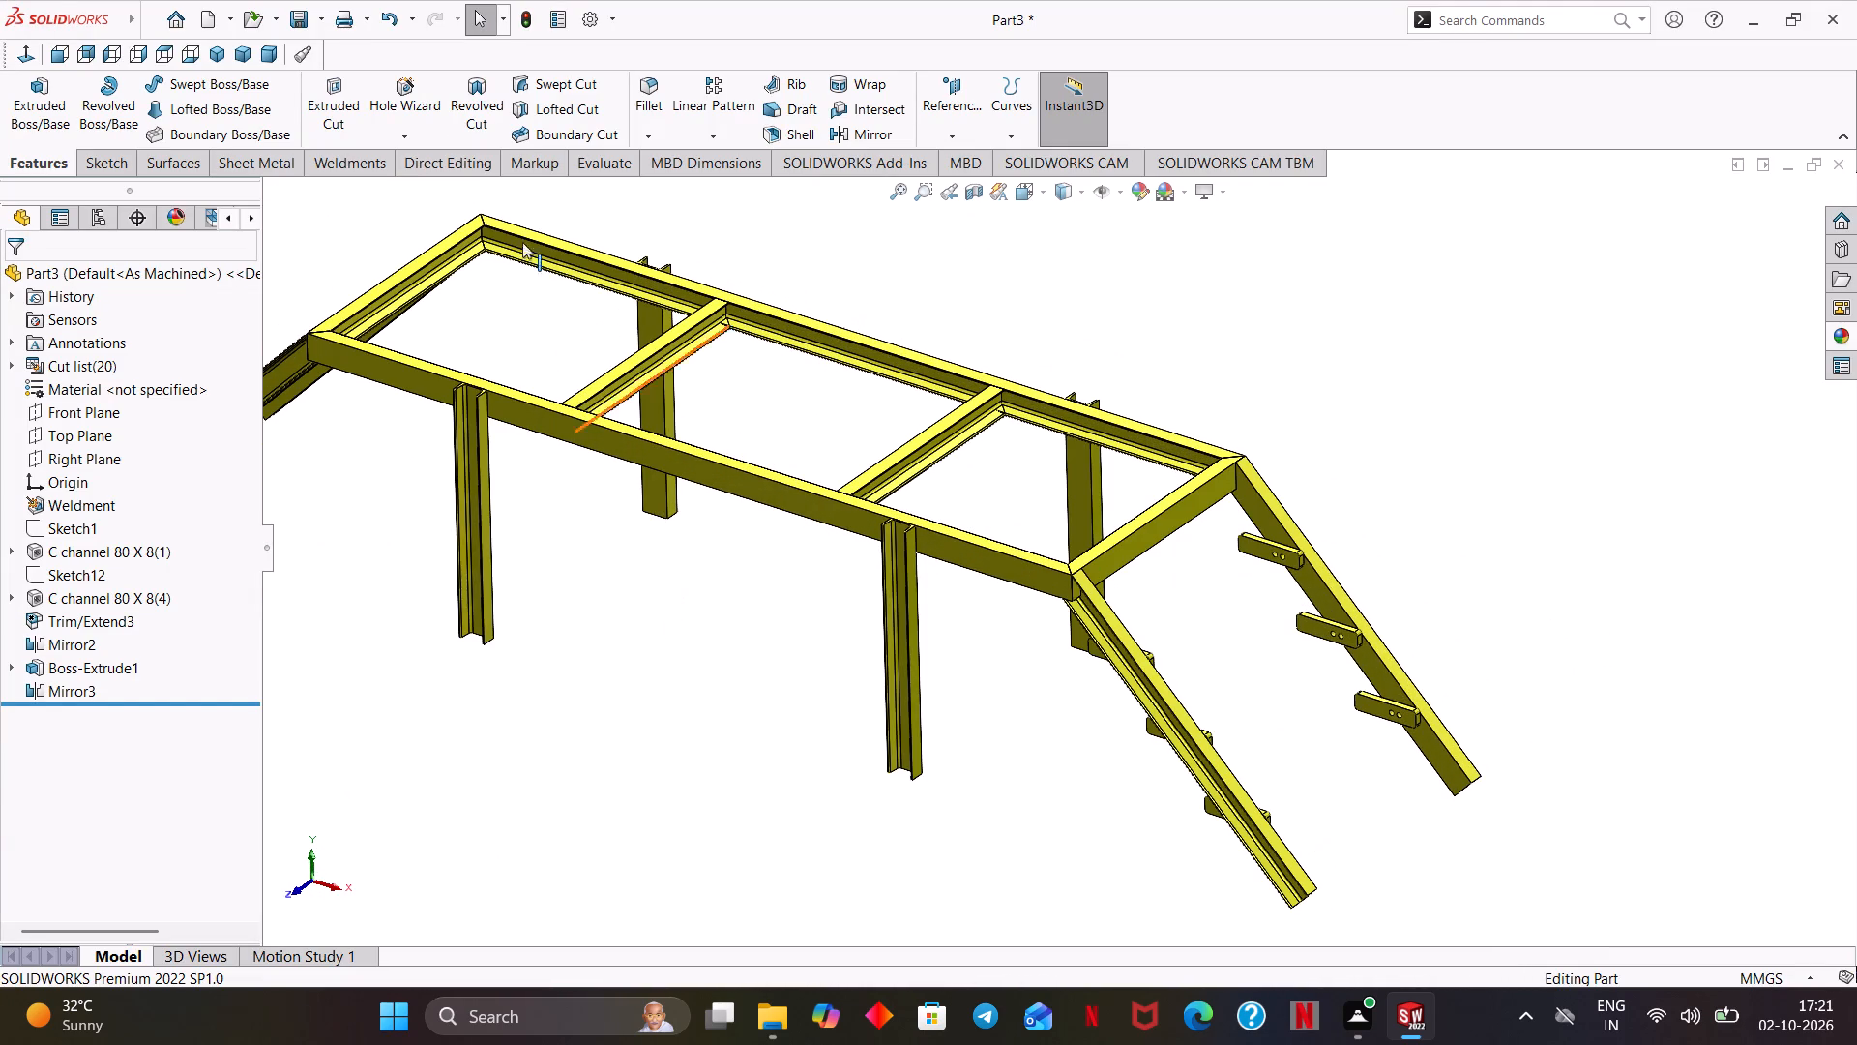
click(896, 134)
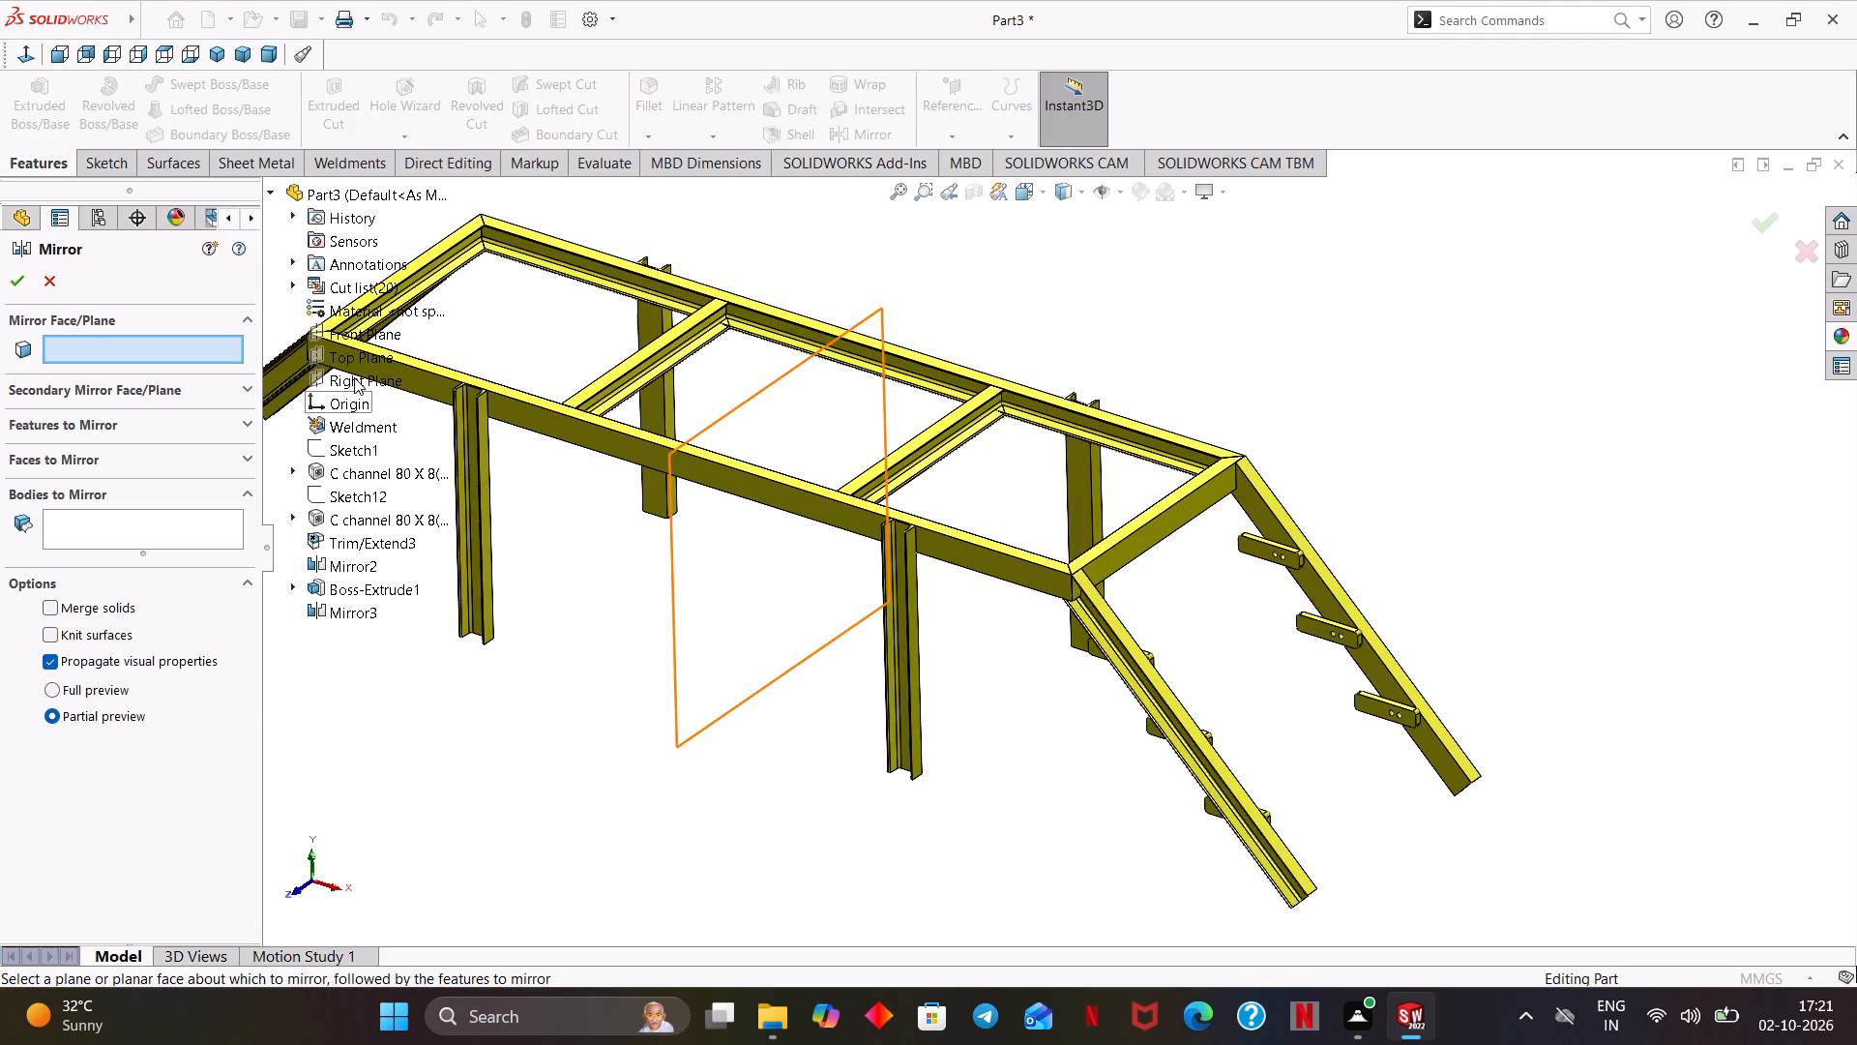
click(354, 377)
click(116, 517)
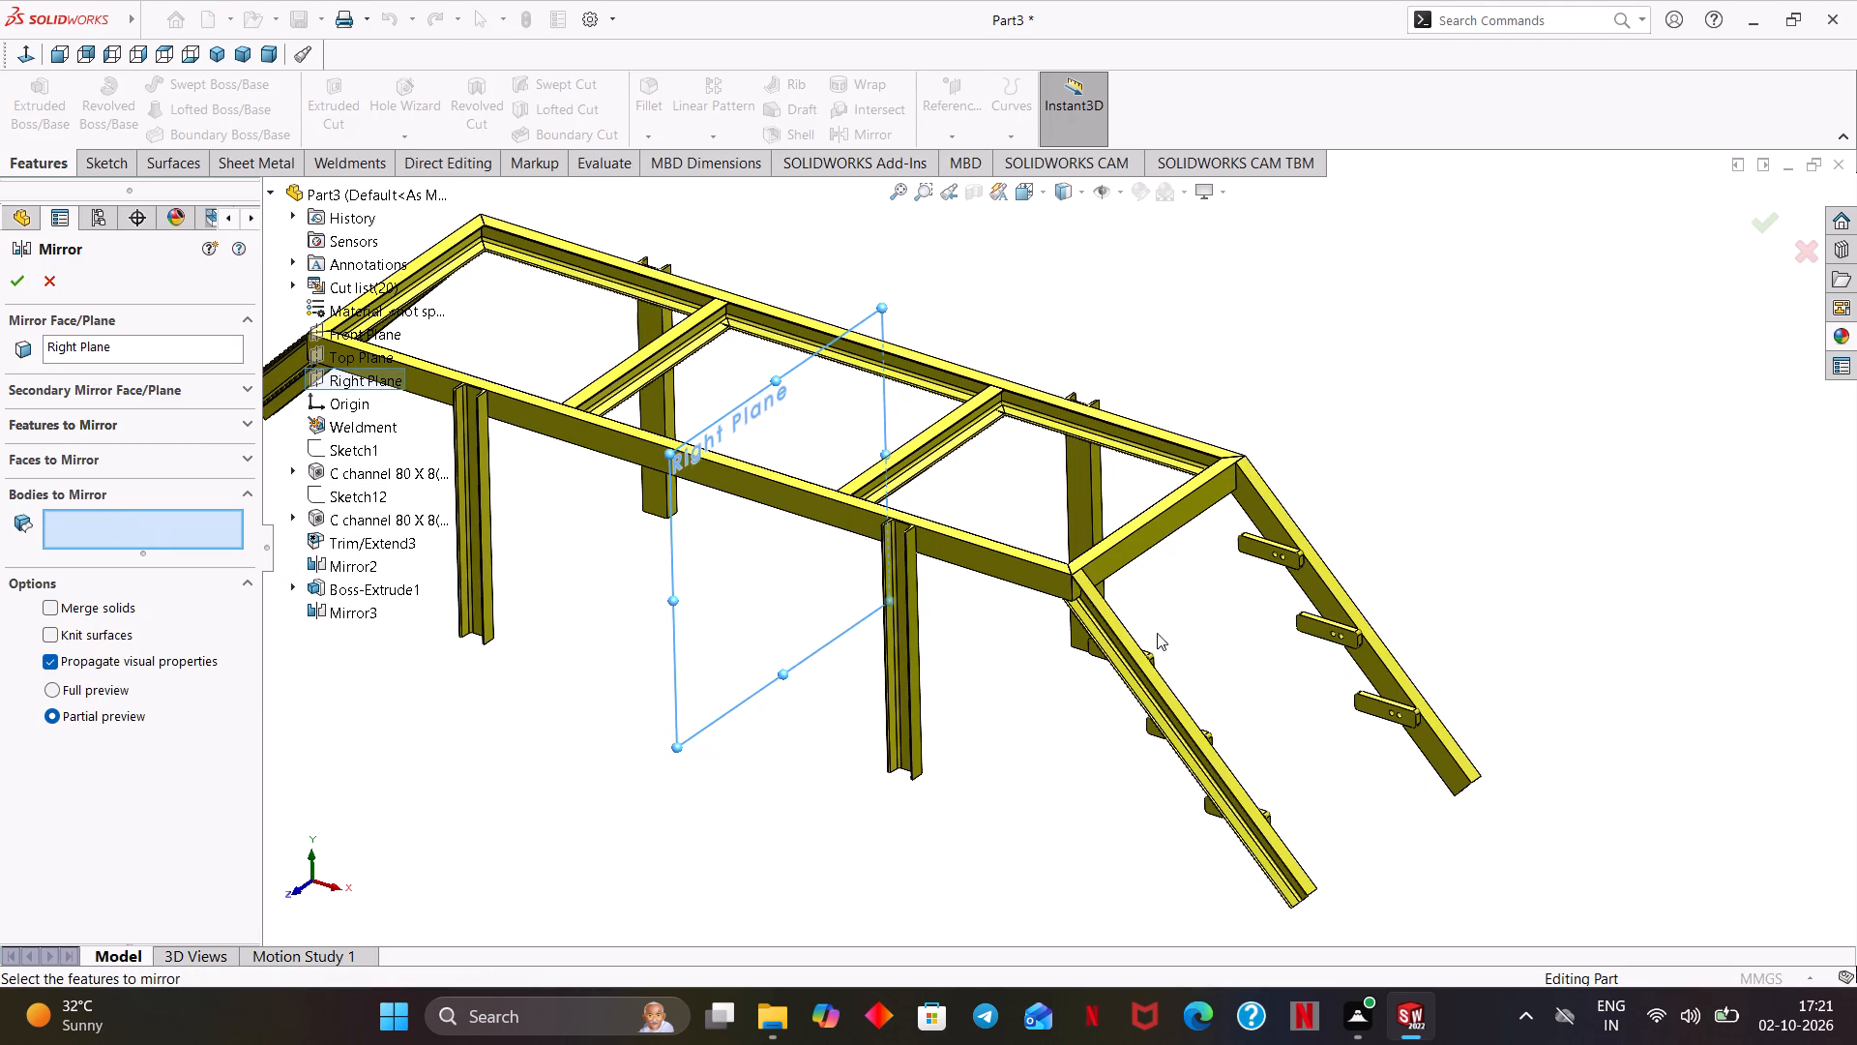
click(1252, 546)
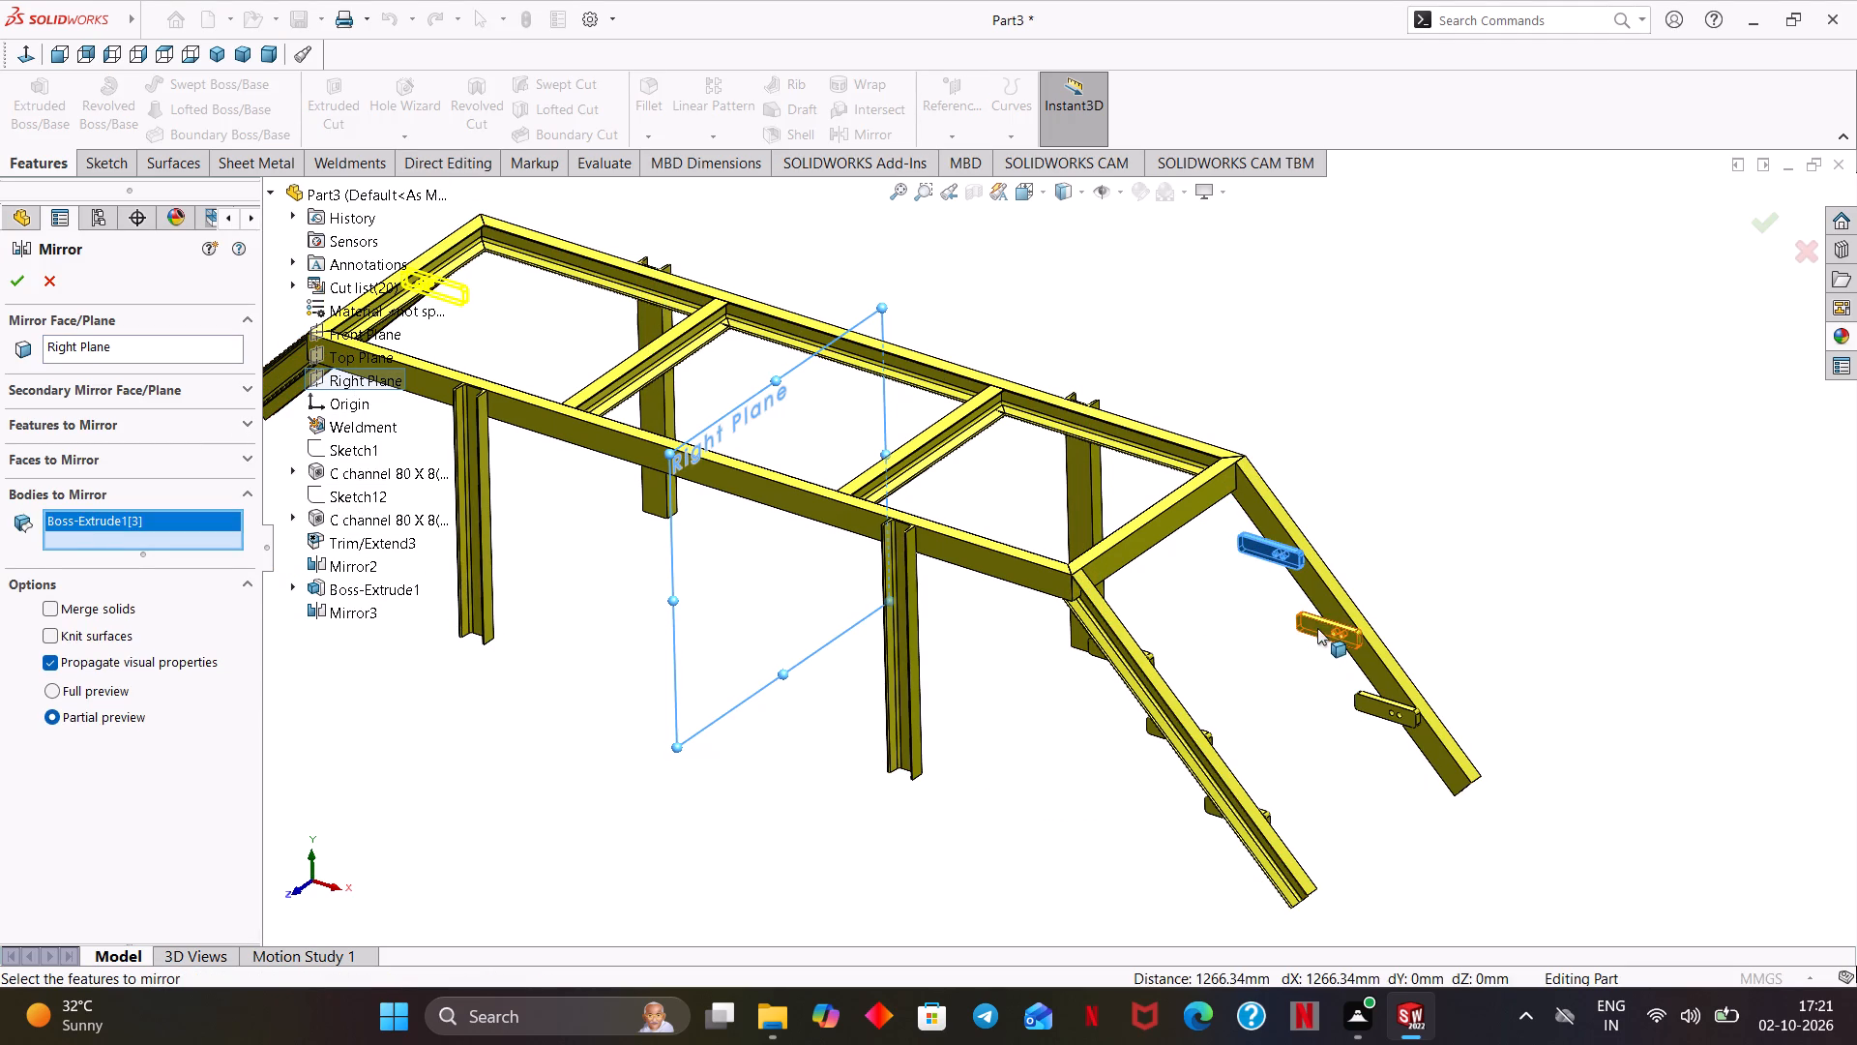
click(1317, 628)
click(1377, 715)
Add the three plates on the other sloped leg at the same end to the bodies and apply the mirror.
middle_drag(1268, 716, 1074, 793)
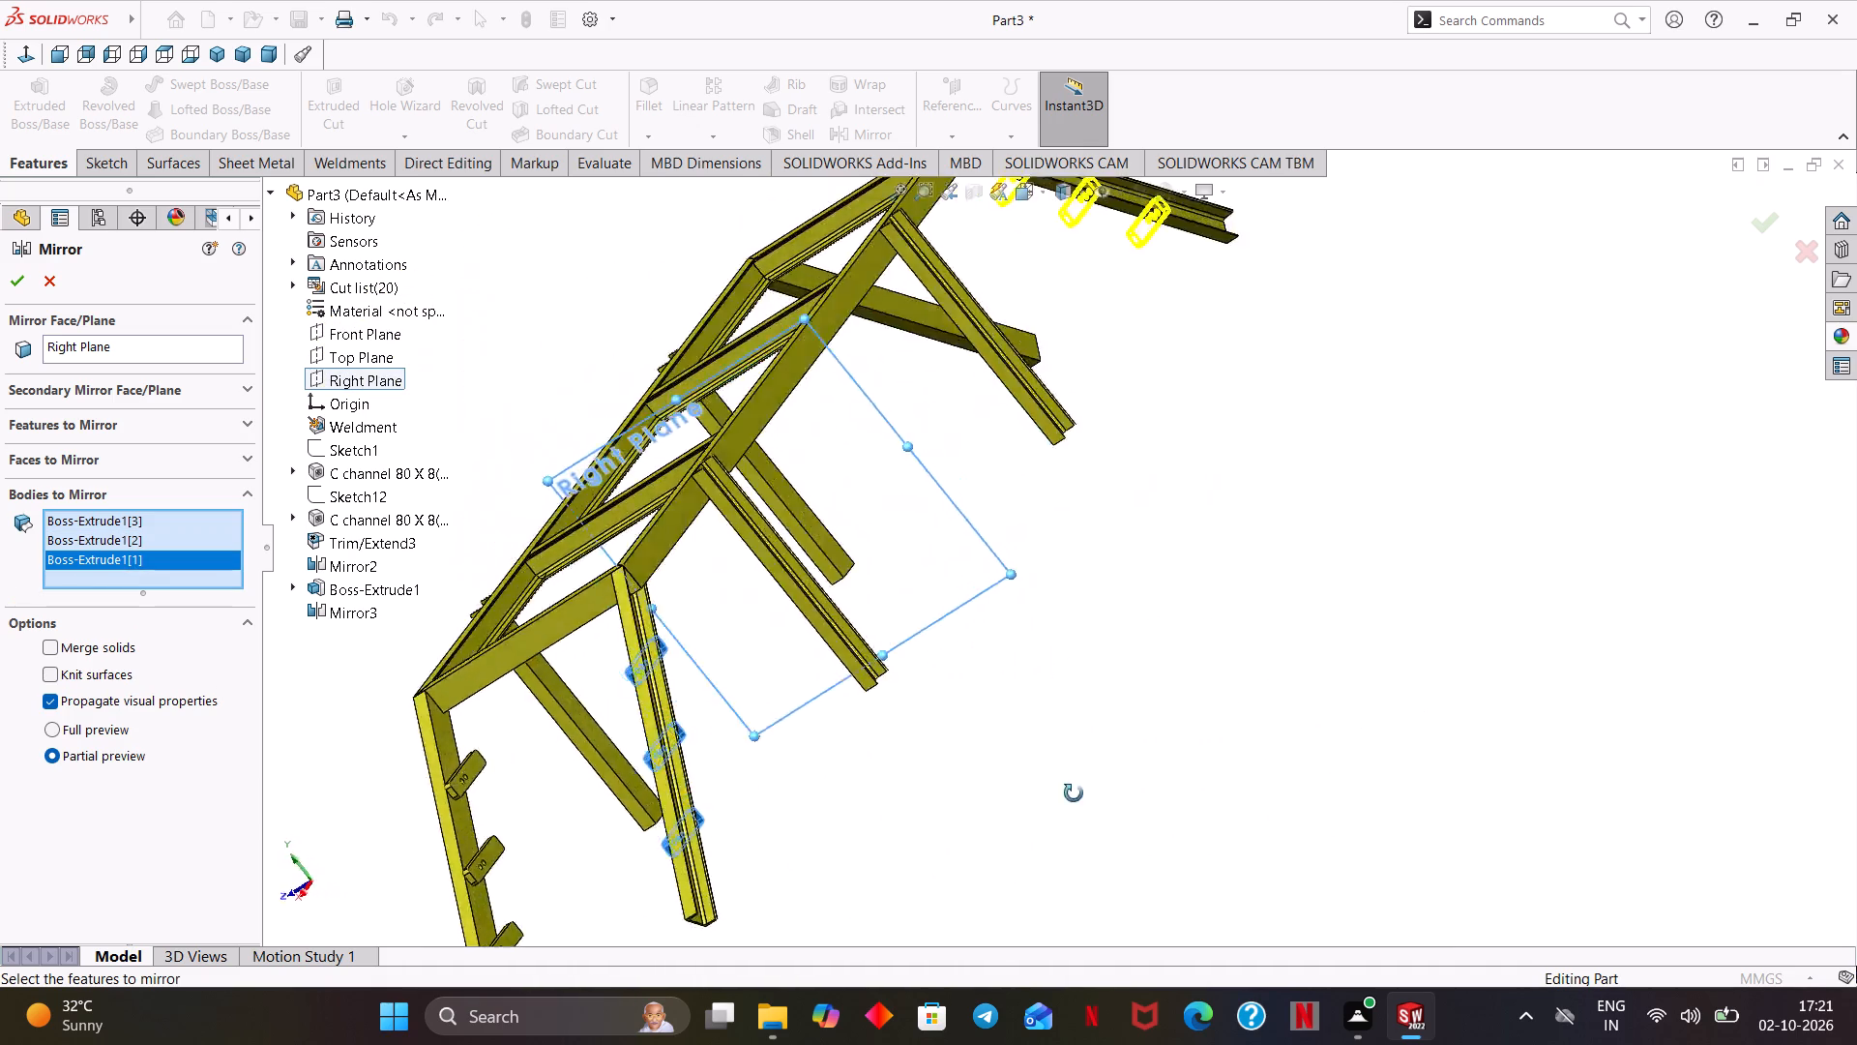
middle_drag(1074, 793, 1007, 792)
middle_drag(665, 741, 728, 775)
scroll(728, 775, down, 1)
scroll(506, 776, down, 1)
ctrl+middle_drag(604, 837, 663, 638)
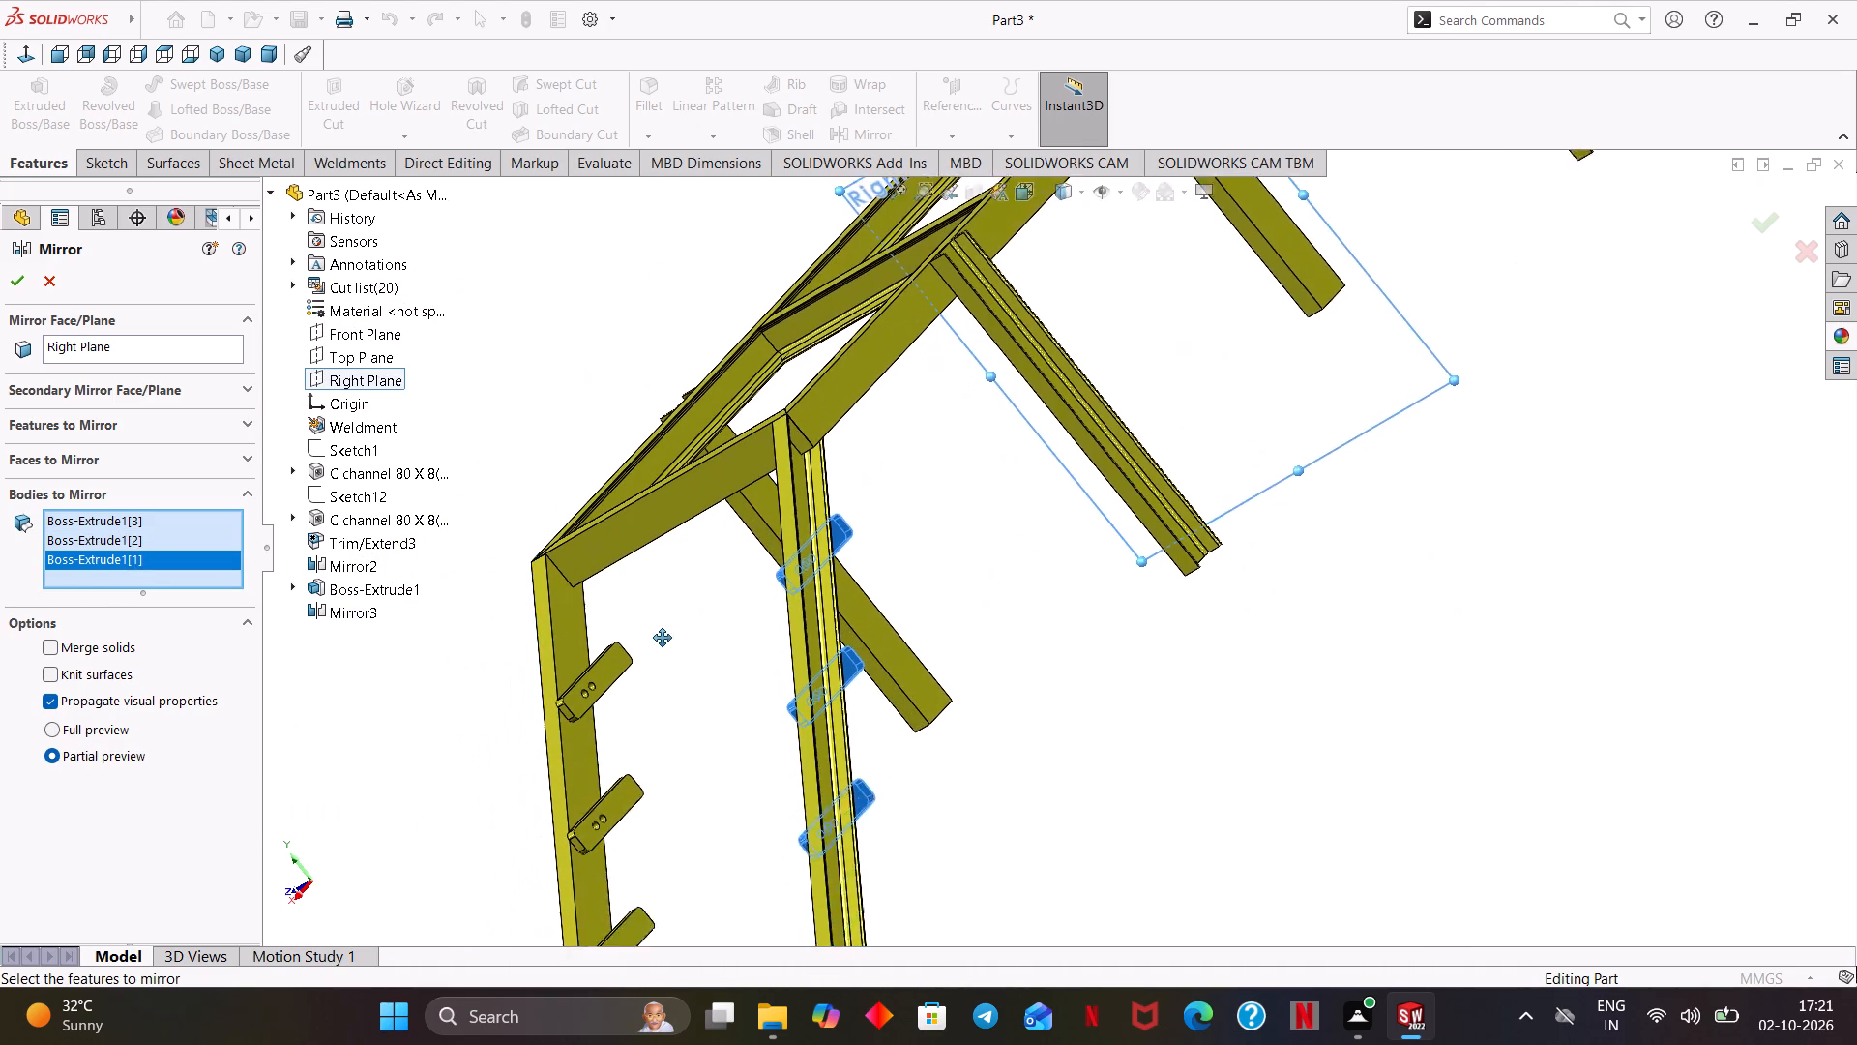
ctrl+middle_drag(663, 638, 723, 411)
click(683, 403)
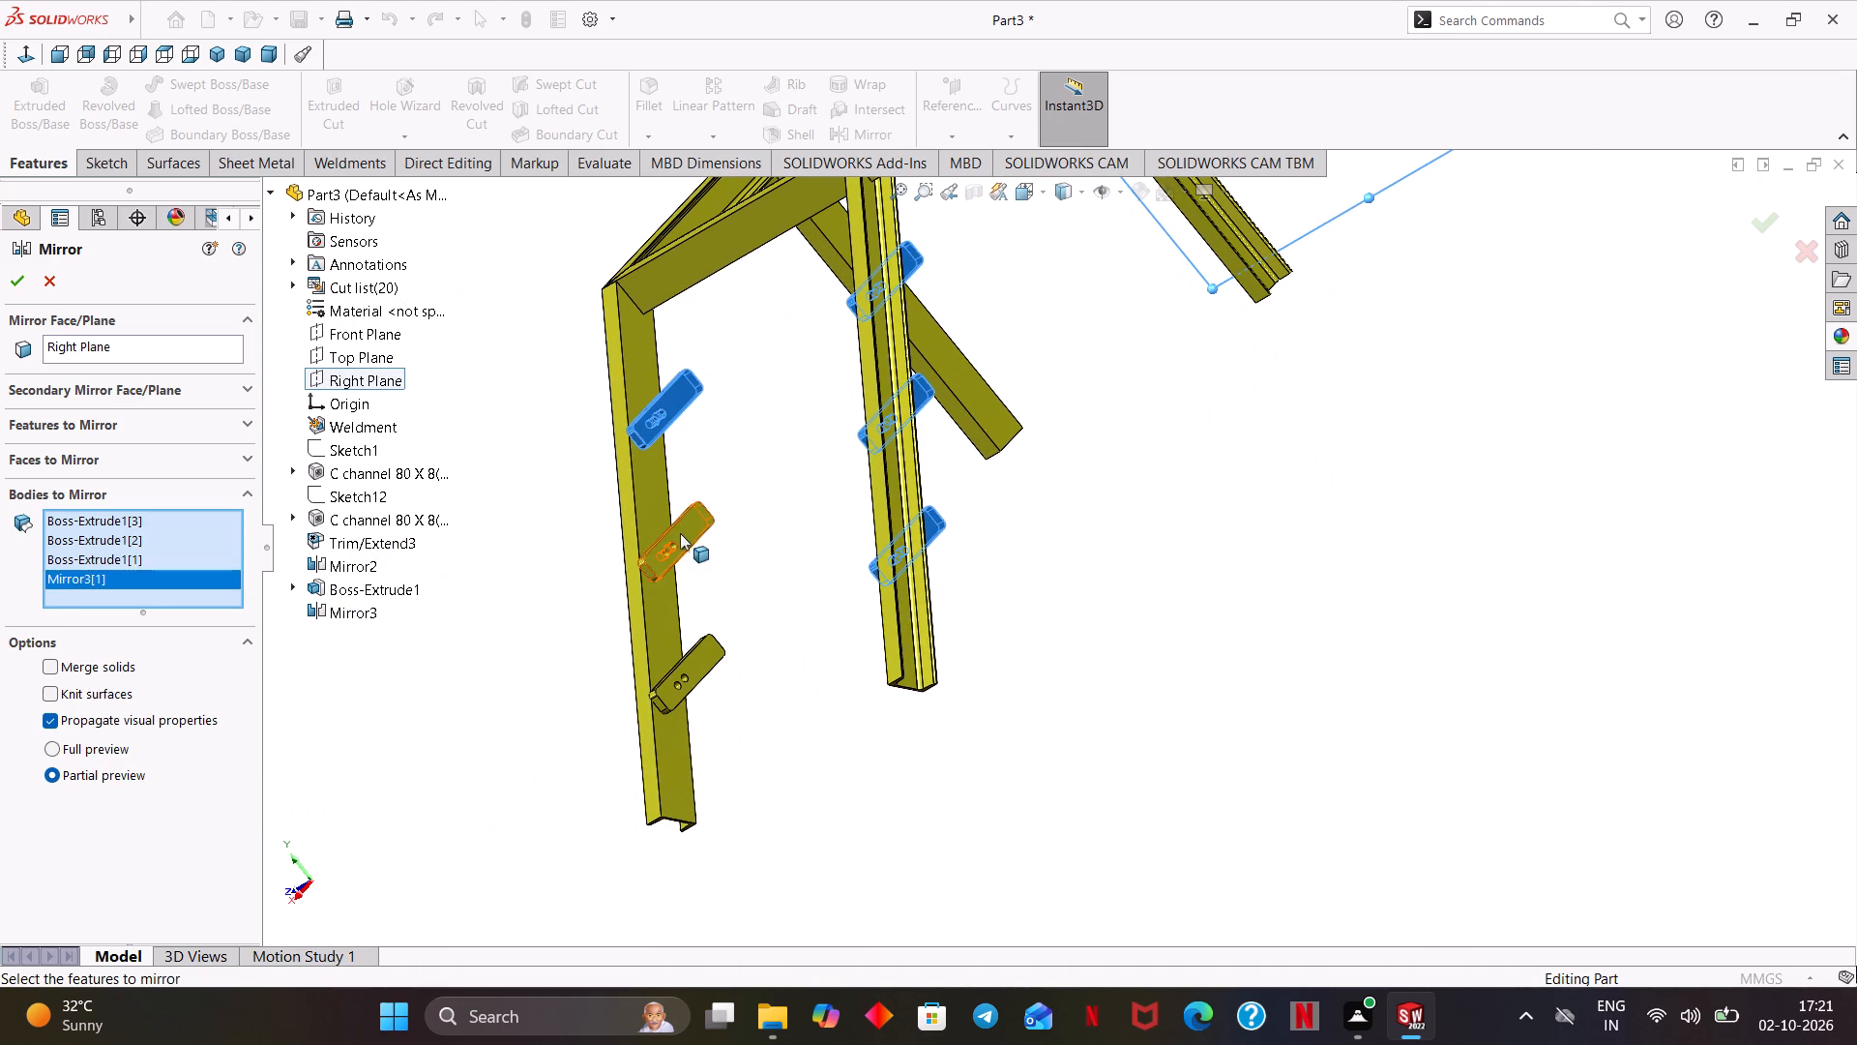
click(680, 533)
click(691, 666)
scroll(733, 586, up, 2)
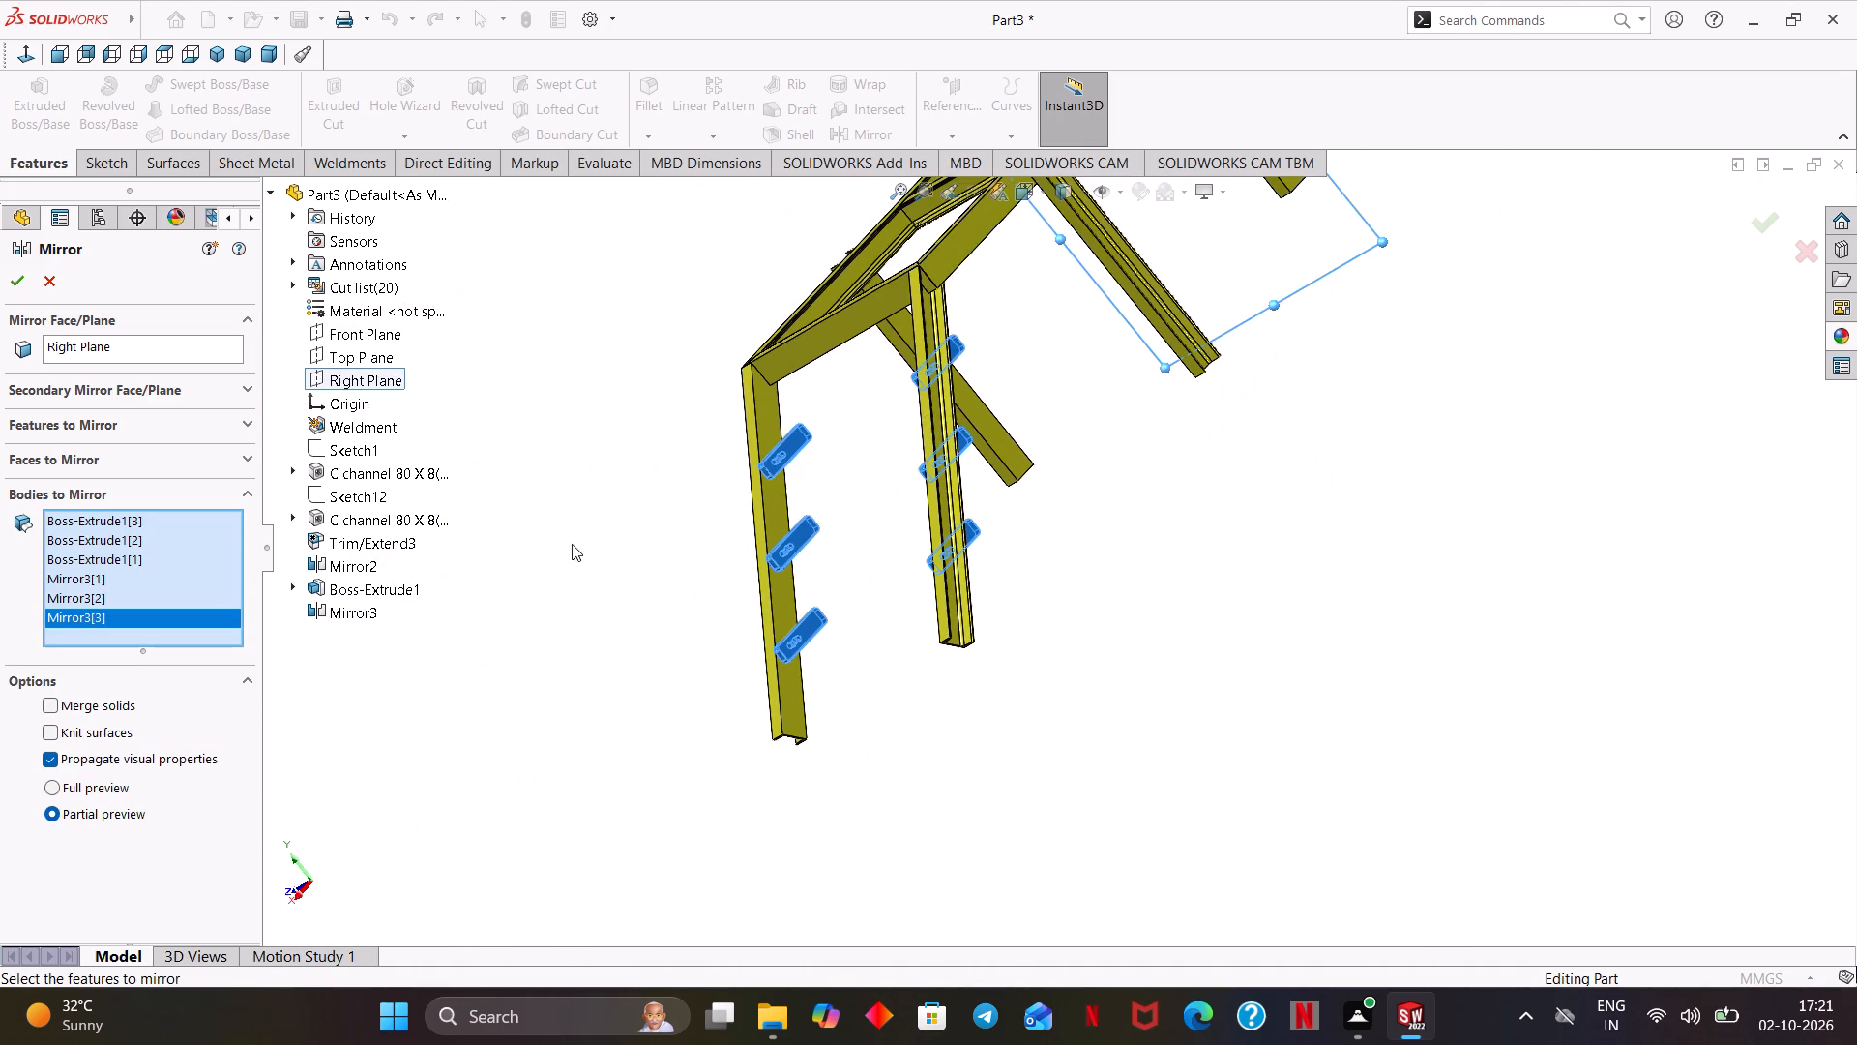
middle_drag(573, 544, 777, 539)
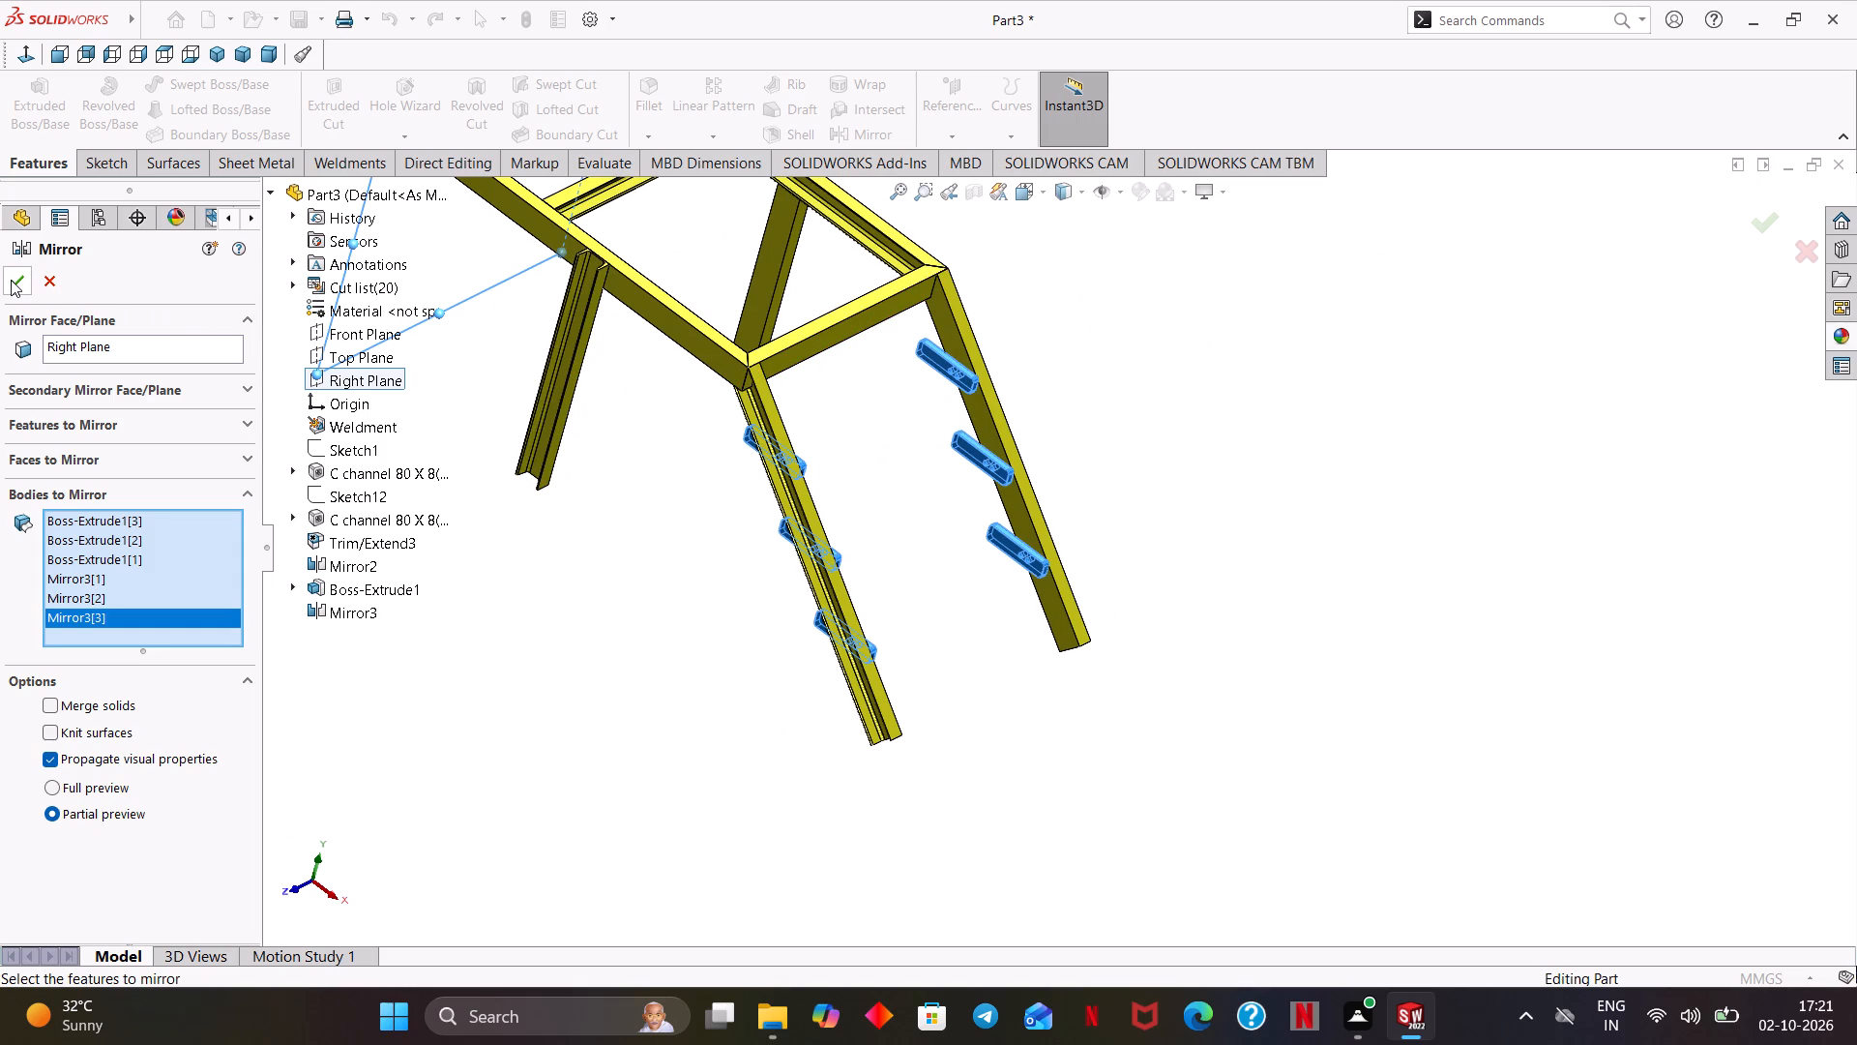
click(11, 280)
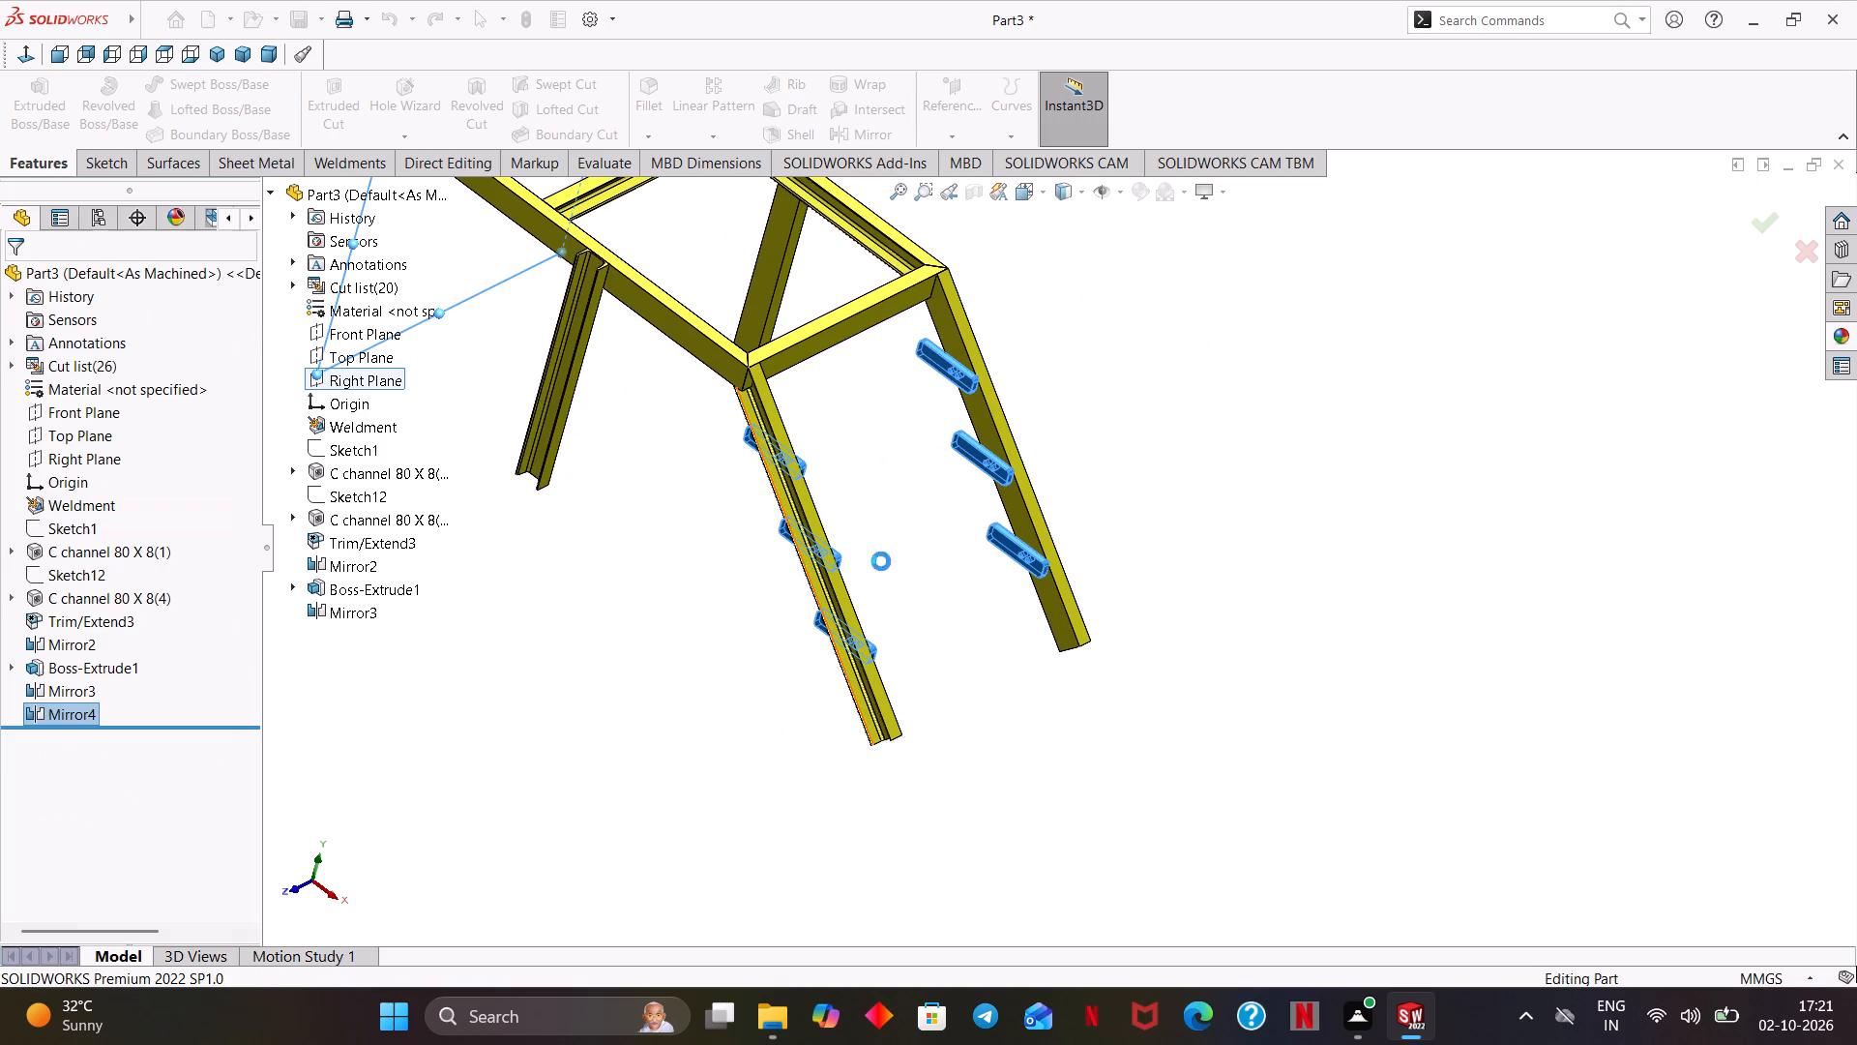
Examine the whole frame in isometric and rotated views to check the plates on all four sloped legs.
scroll(846, 486, up, 3)
scroll(614, 465, up, 2)
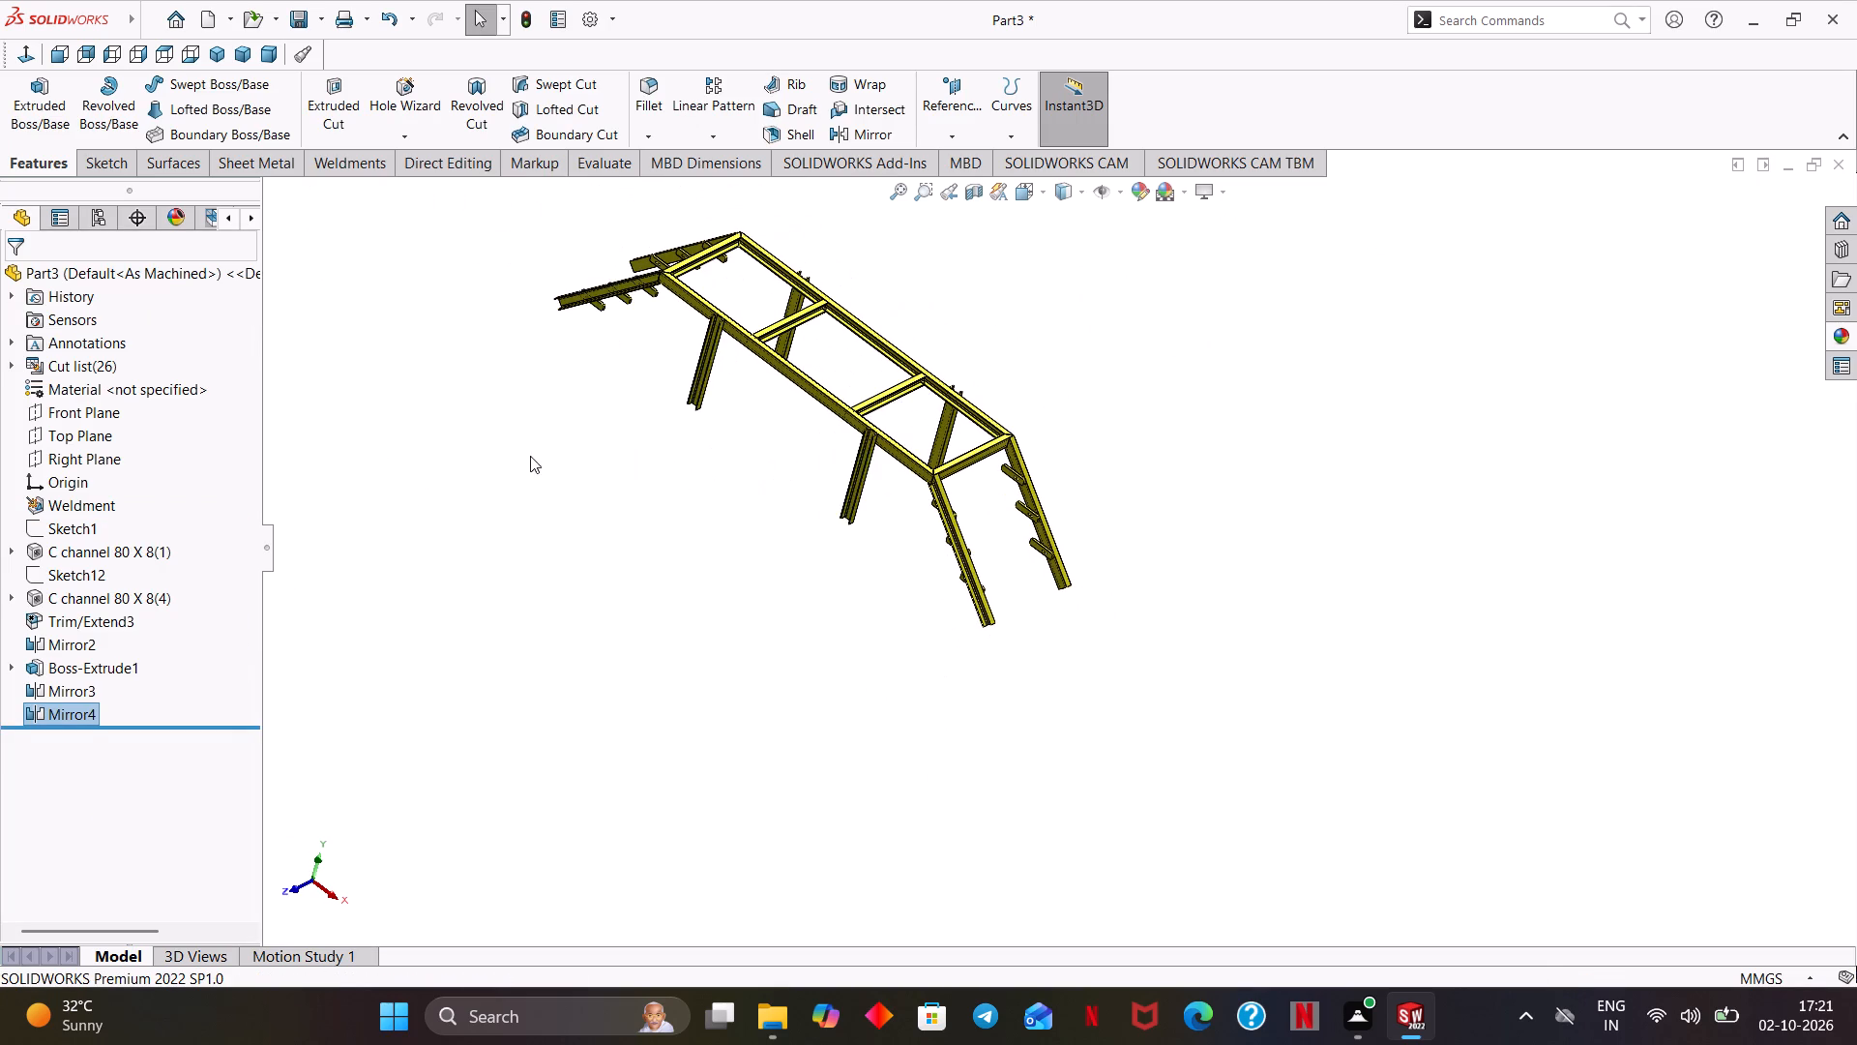
ctrl+middle_drag(530, 456, 573, 611)
key(ctrl+7)
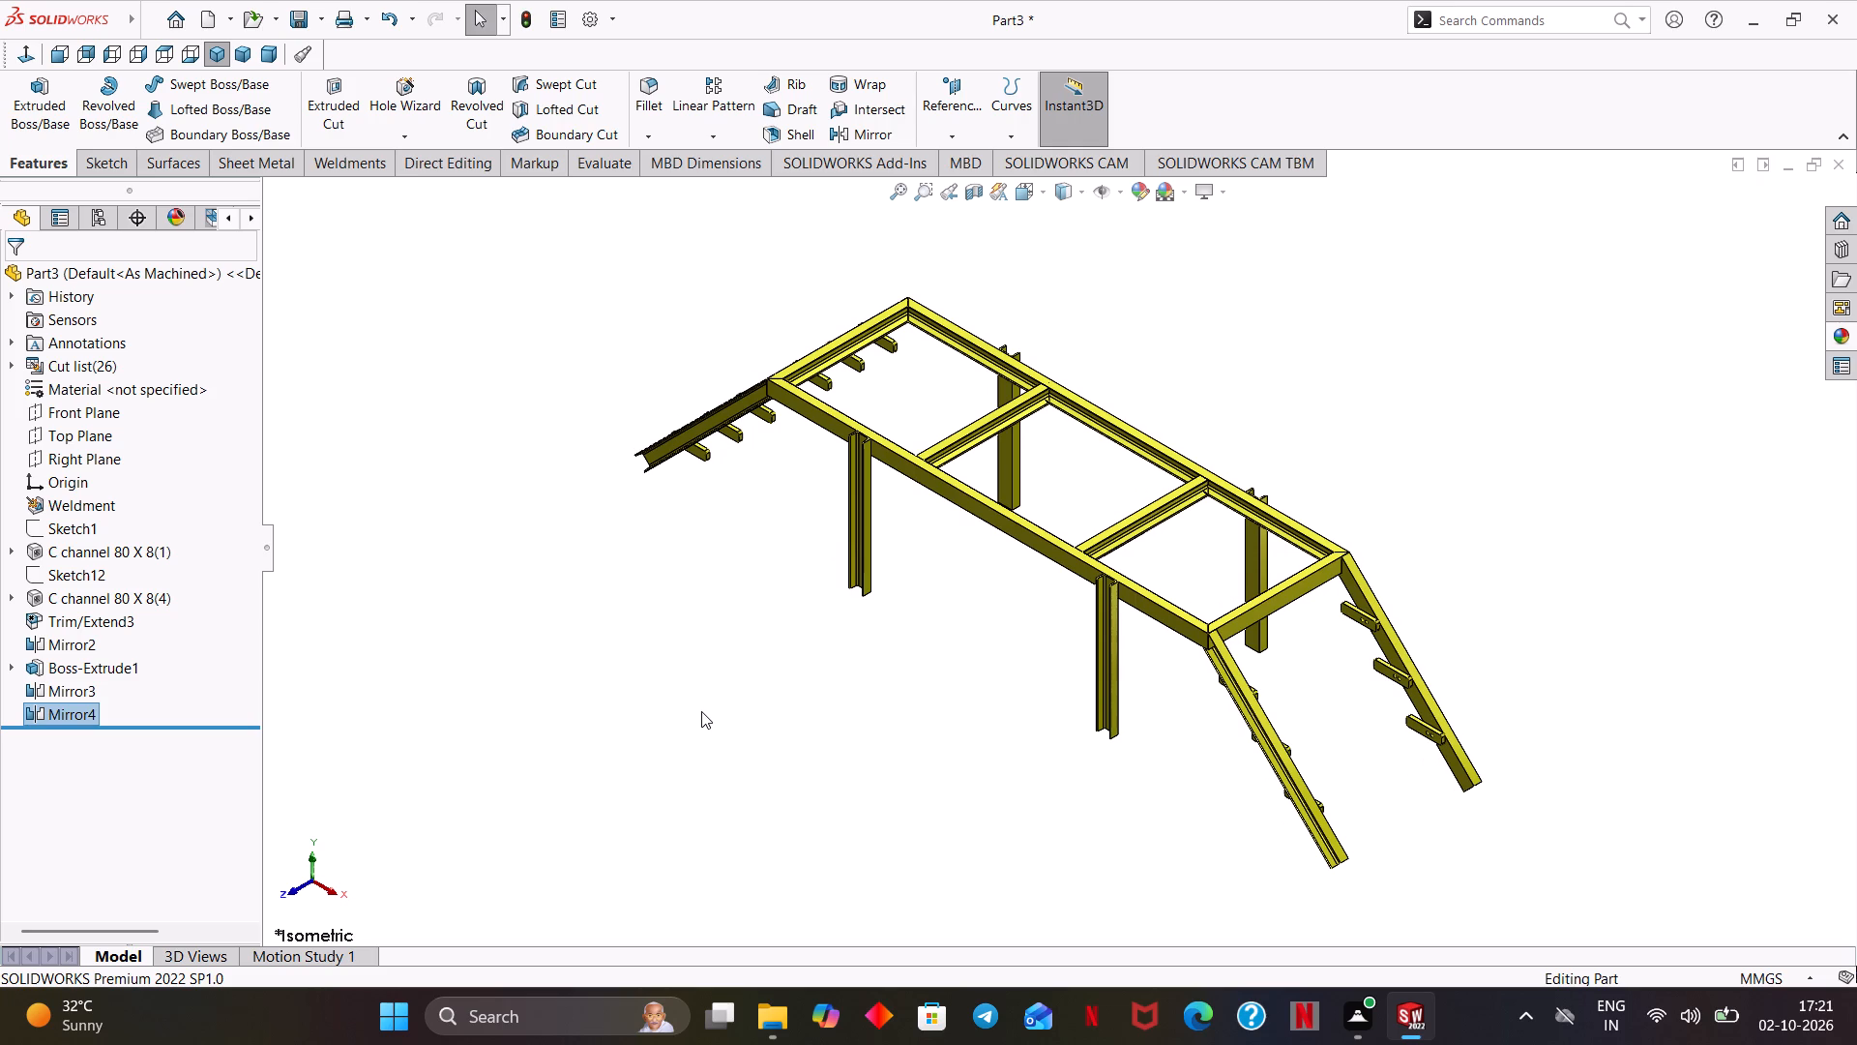
middle_drag(754, 687, 834, 696)
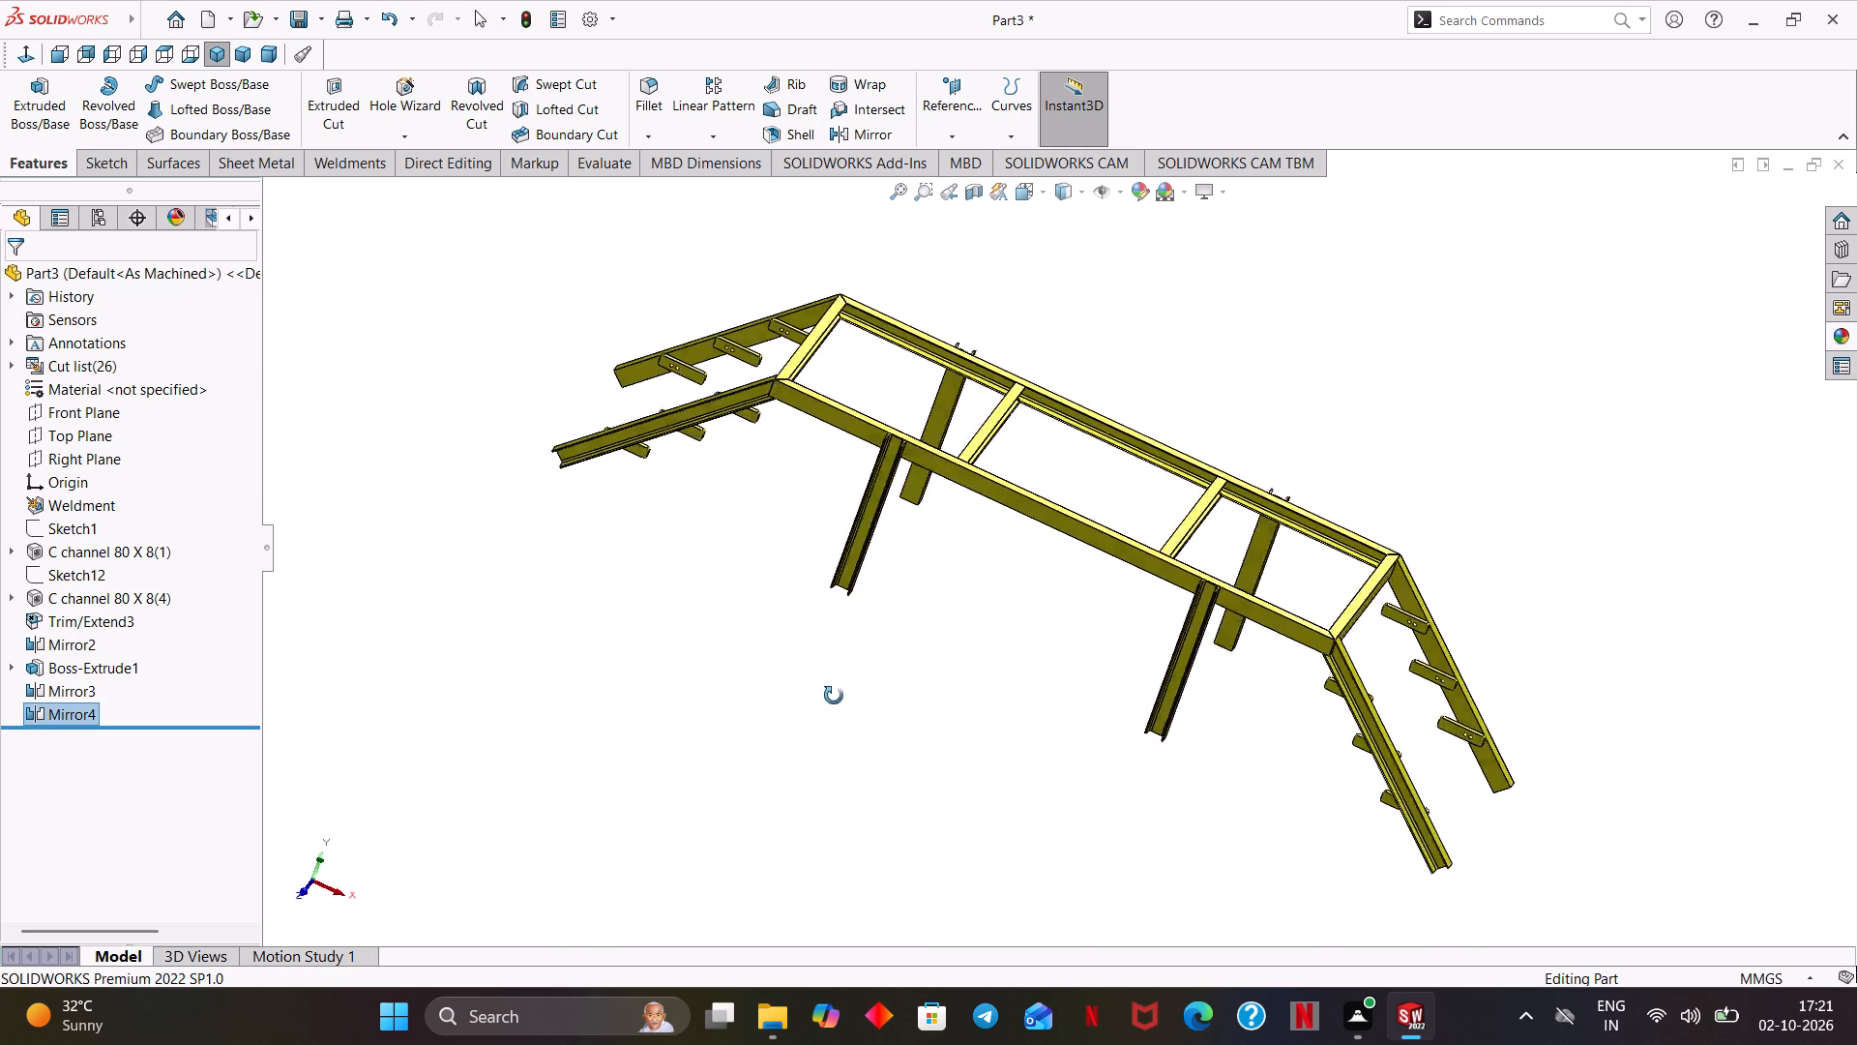
middle_drag(834, 696, 835, 743)
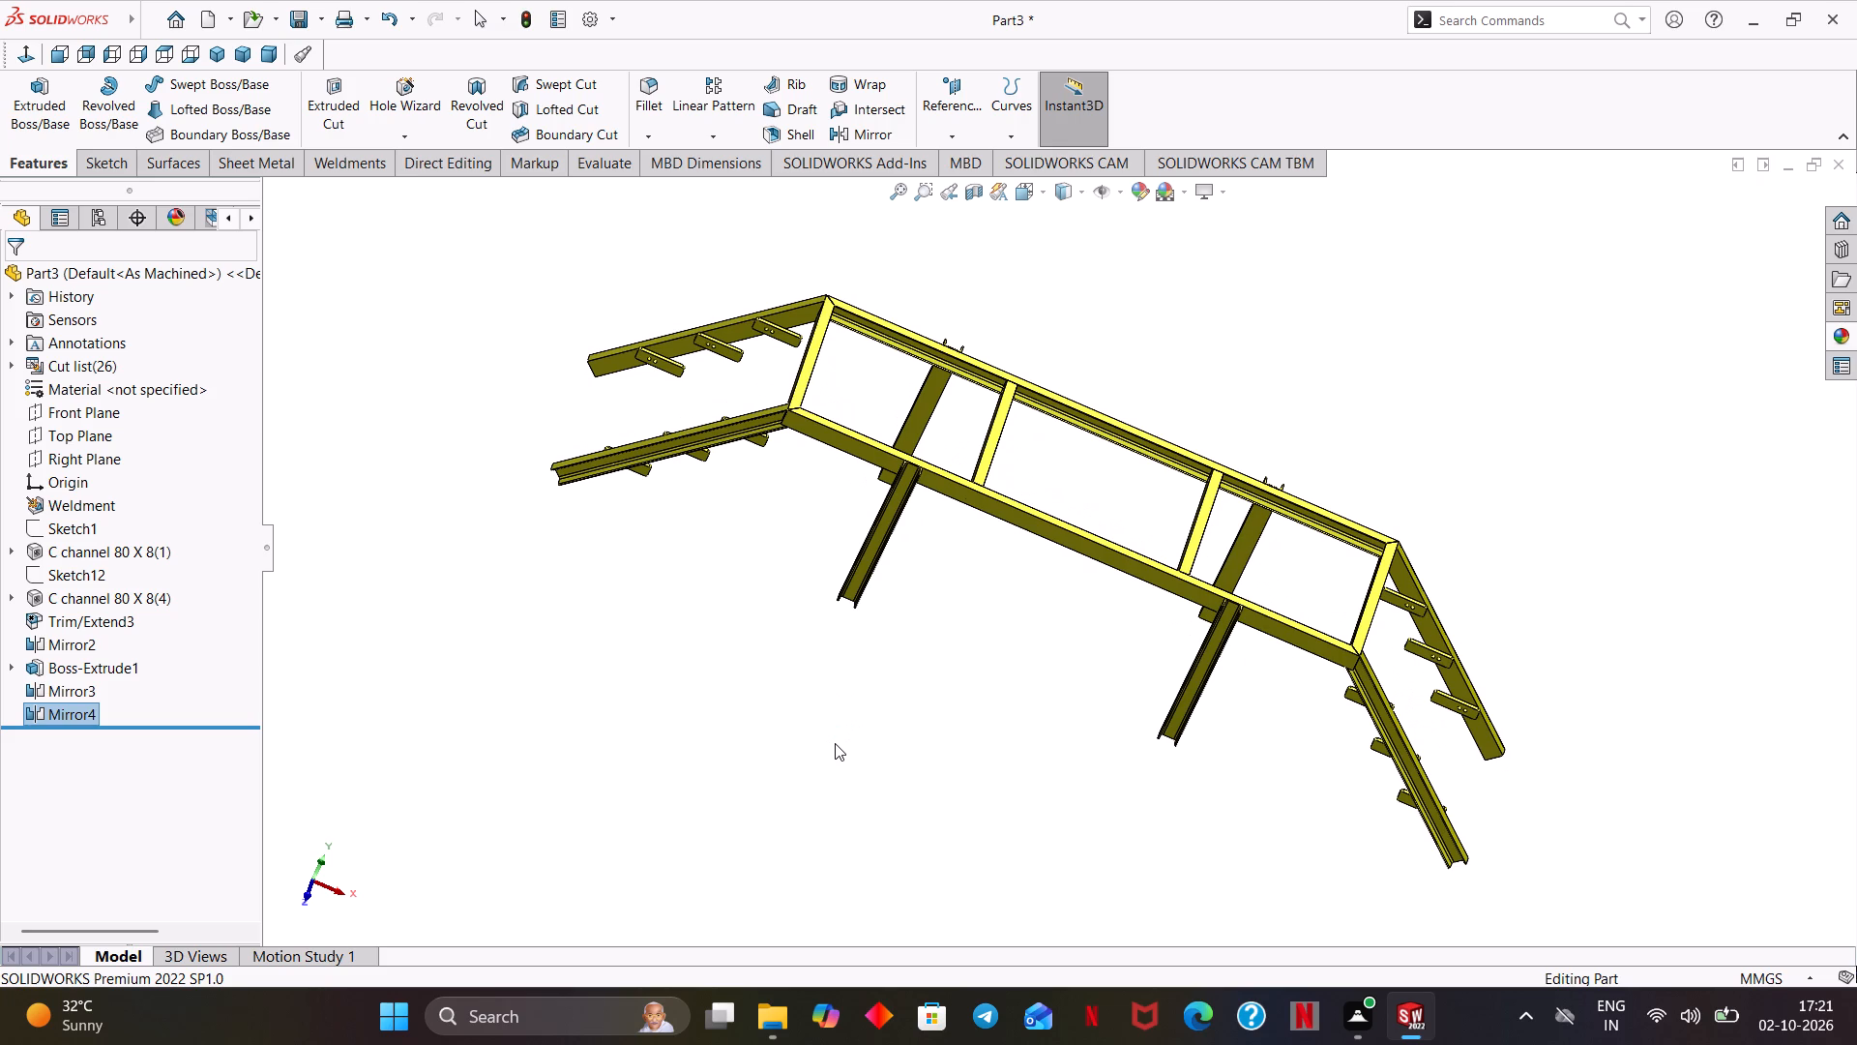
Examine the complete frame from above and from the side, checking the step plates on all four sloped legs.
middle_drag(908, 646, 941, 765)
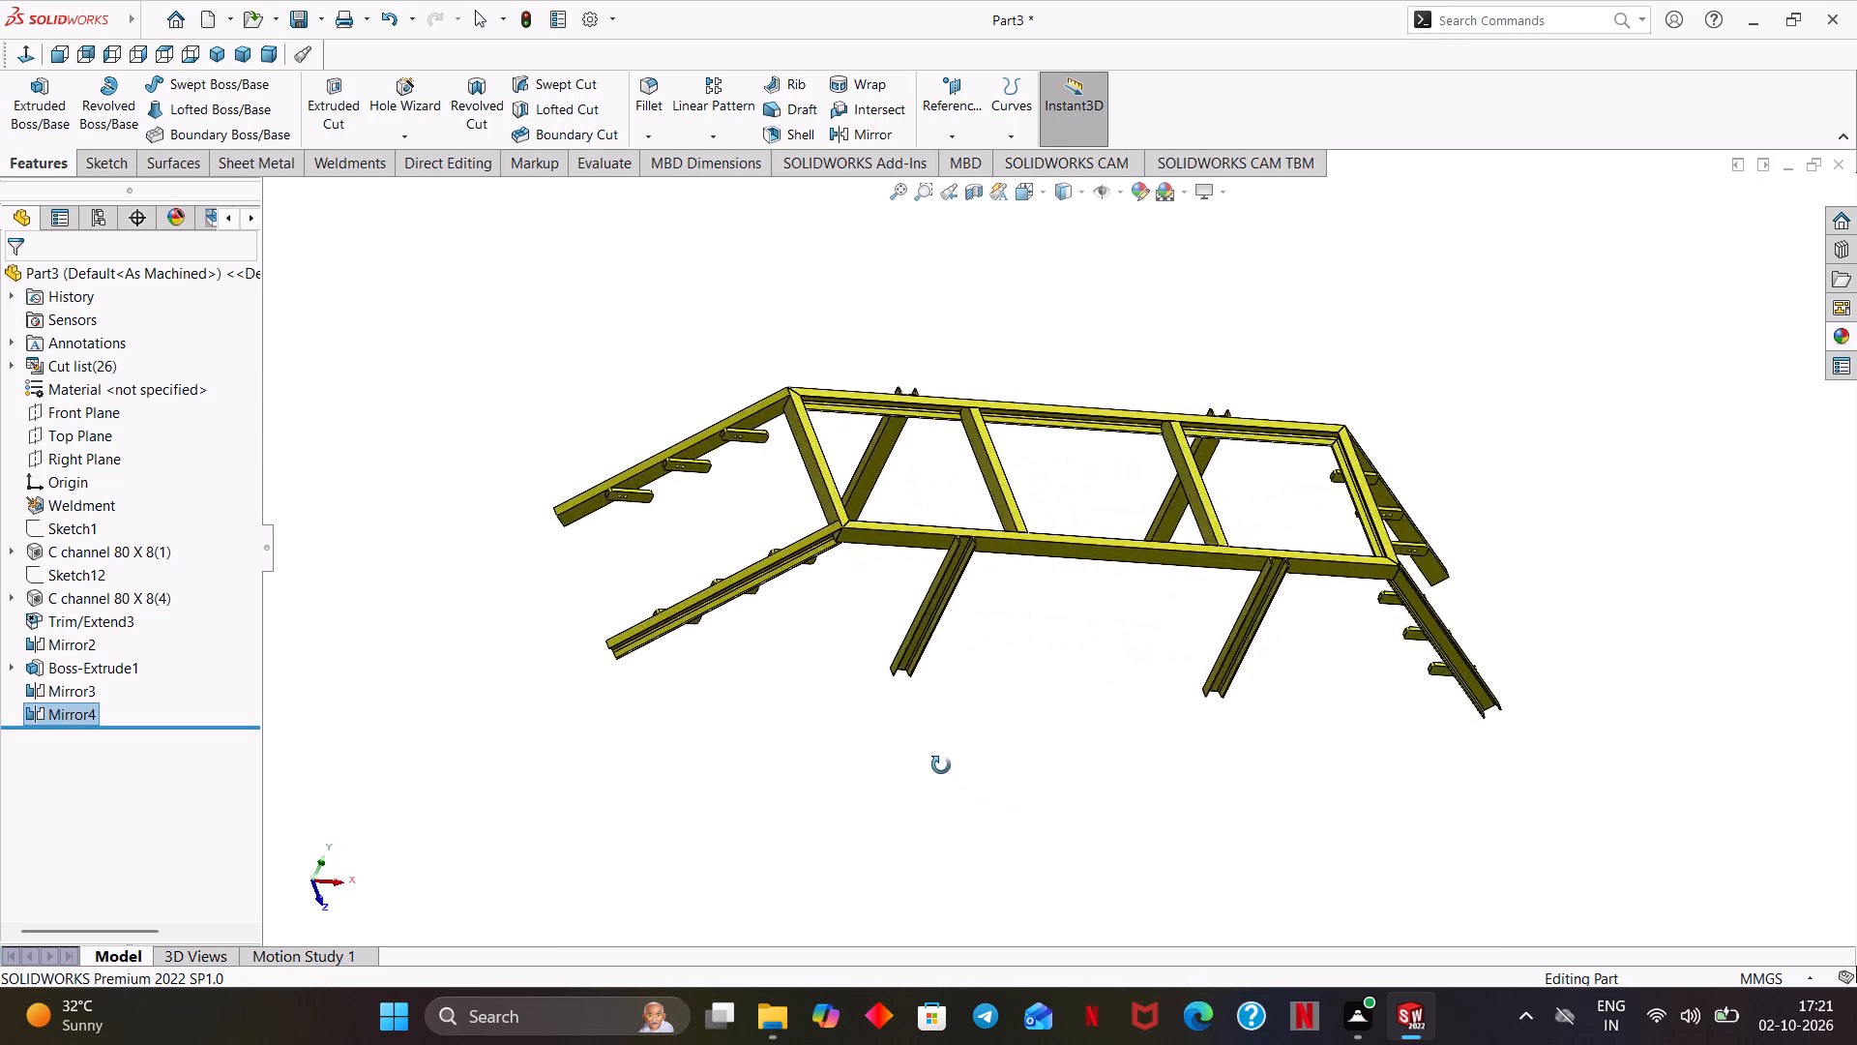
middle_drag(941, 765, 834, 608)
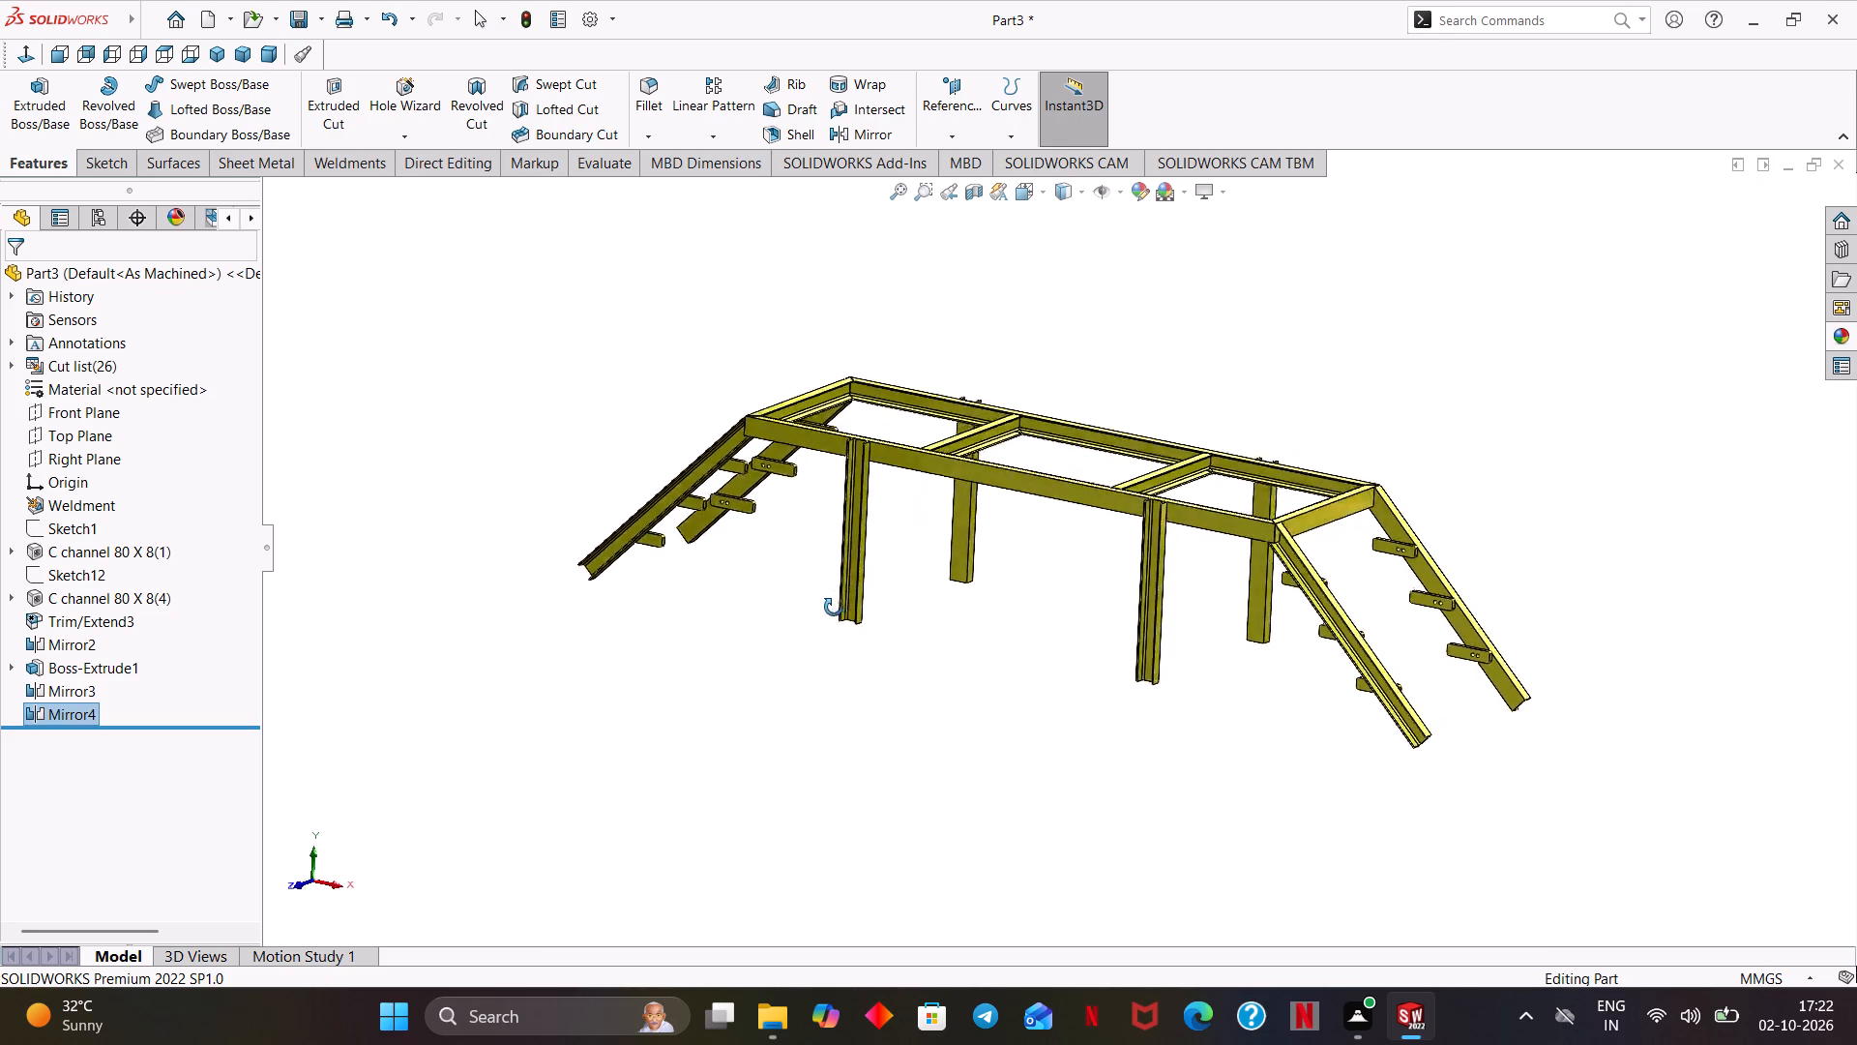
middle_drag(834, 608, 842, 694)
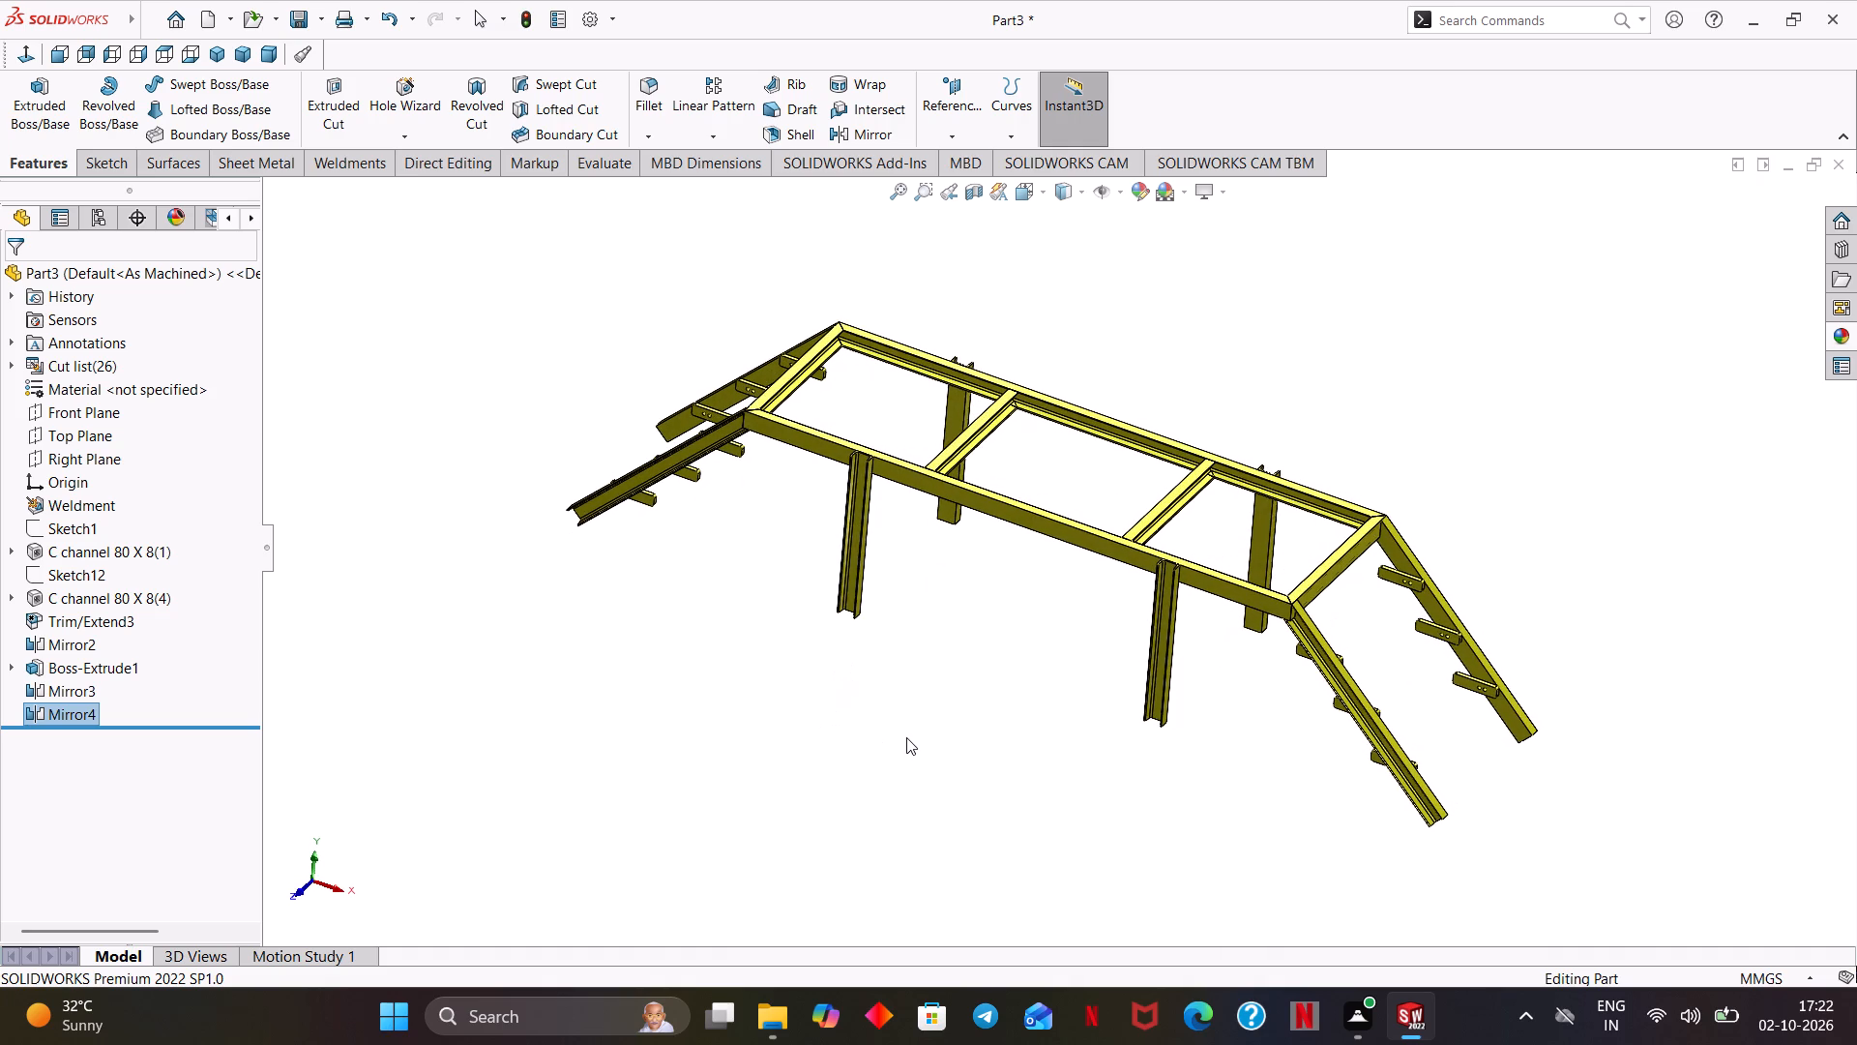
scroll(909, 737, down, 1)
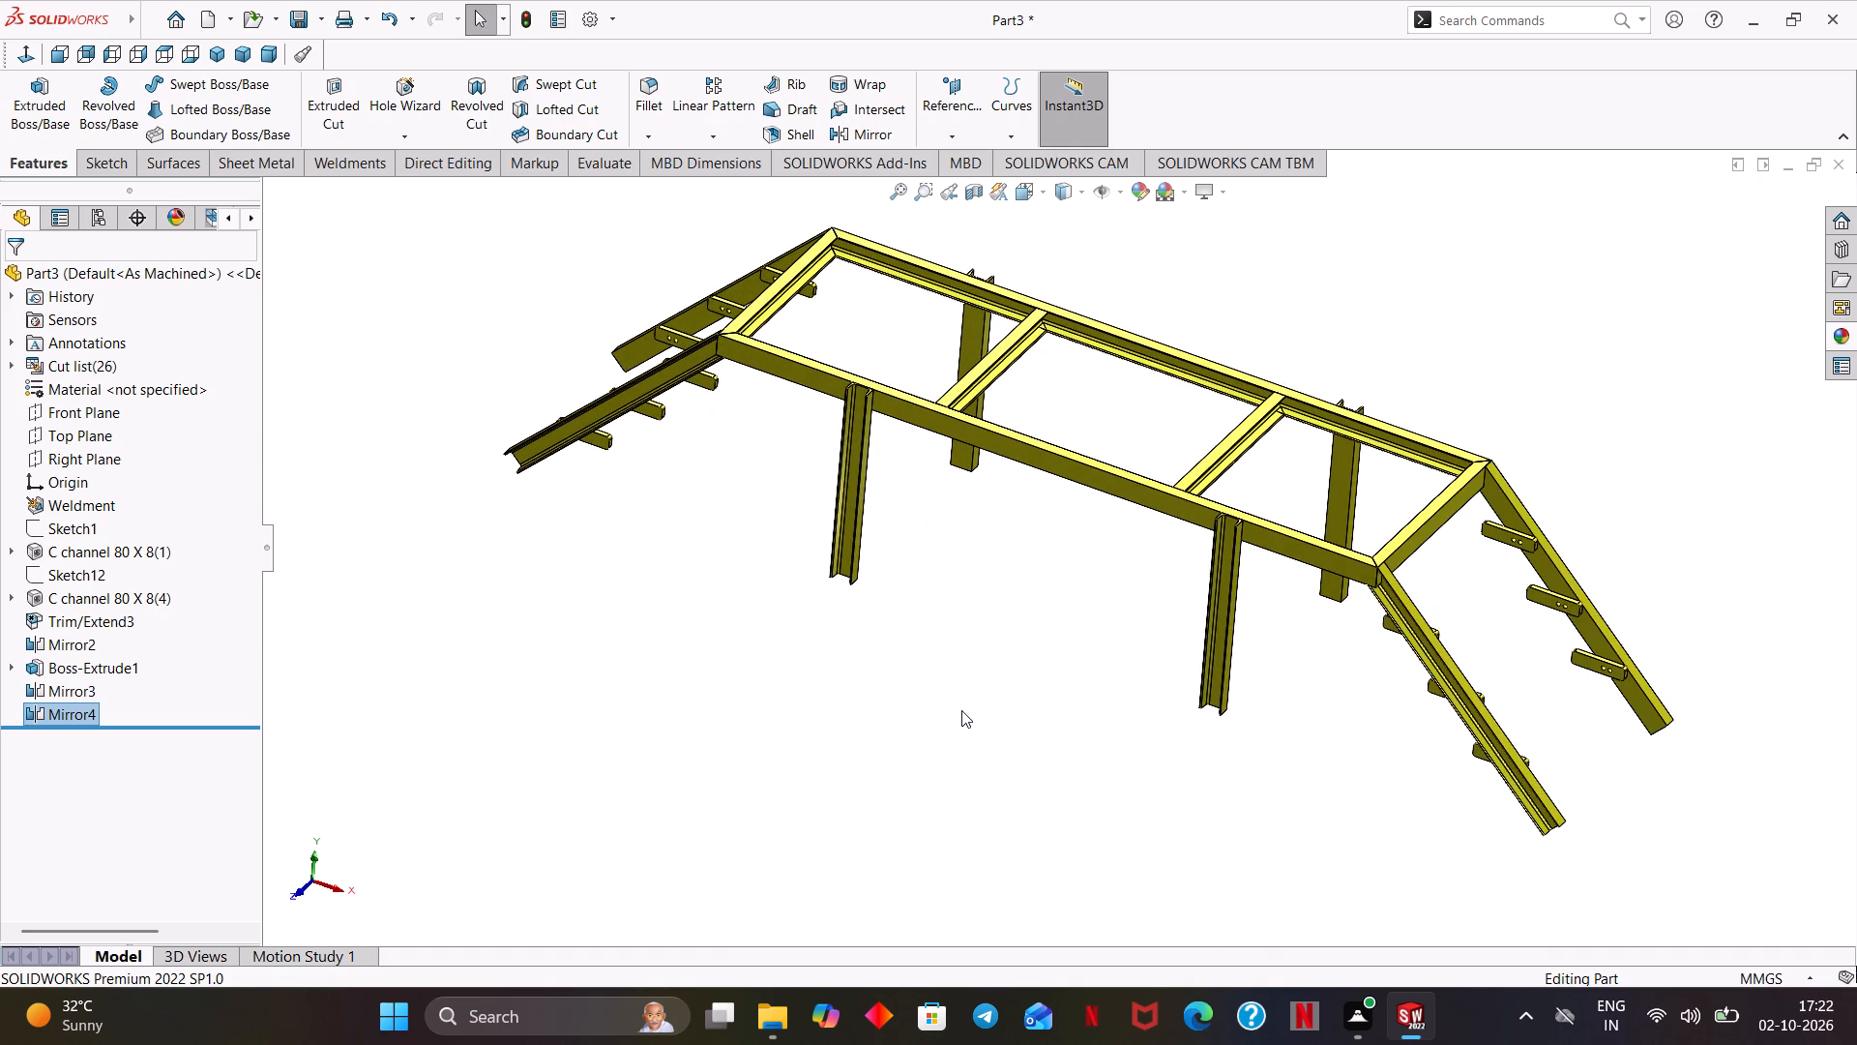
middle_drag(961, 710, 971, 698)
middle_drag(1002, 692, 1009, 684)
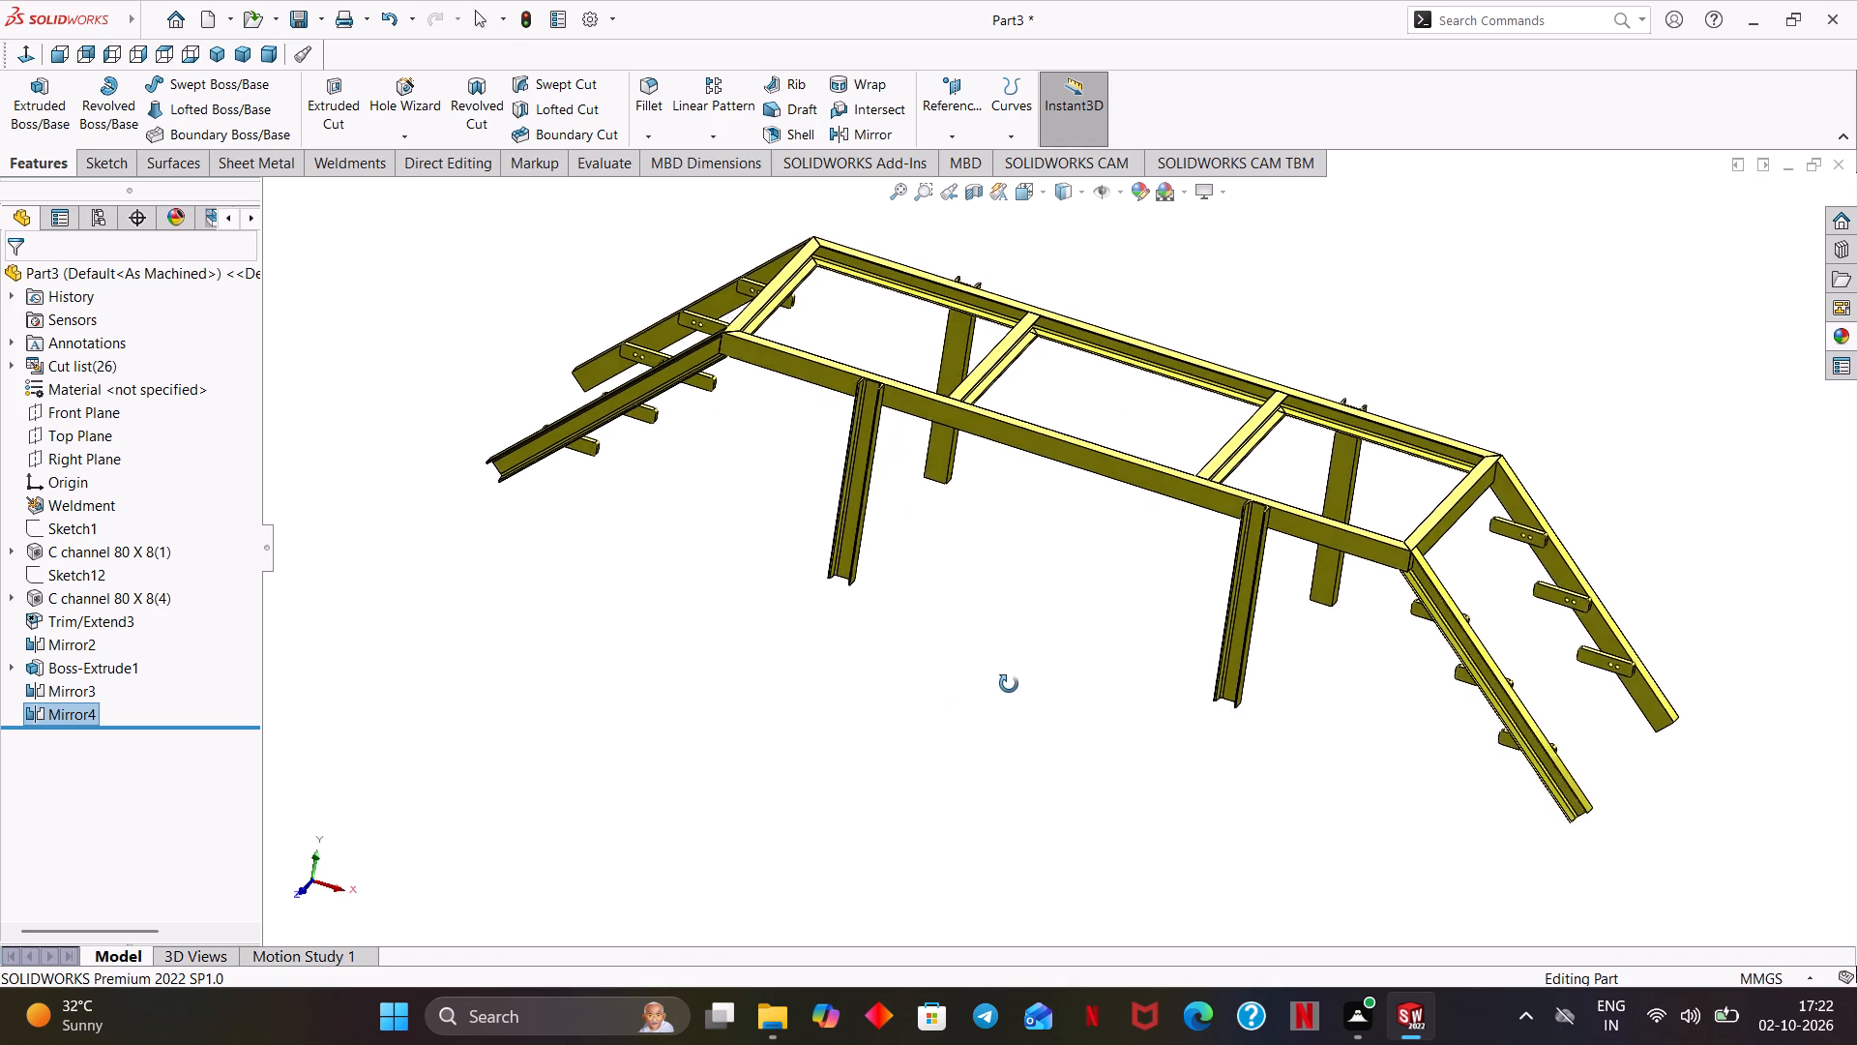
middle_drag(1009, 684, 1032, 565)
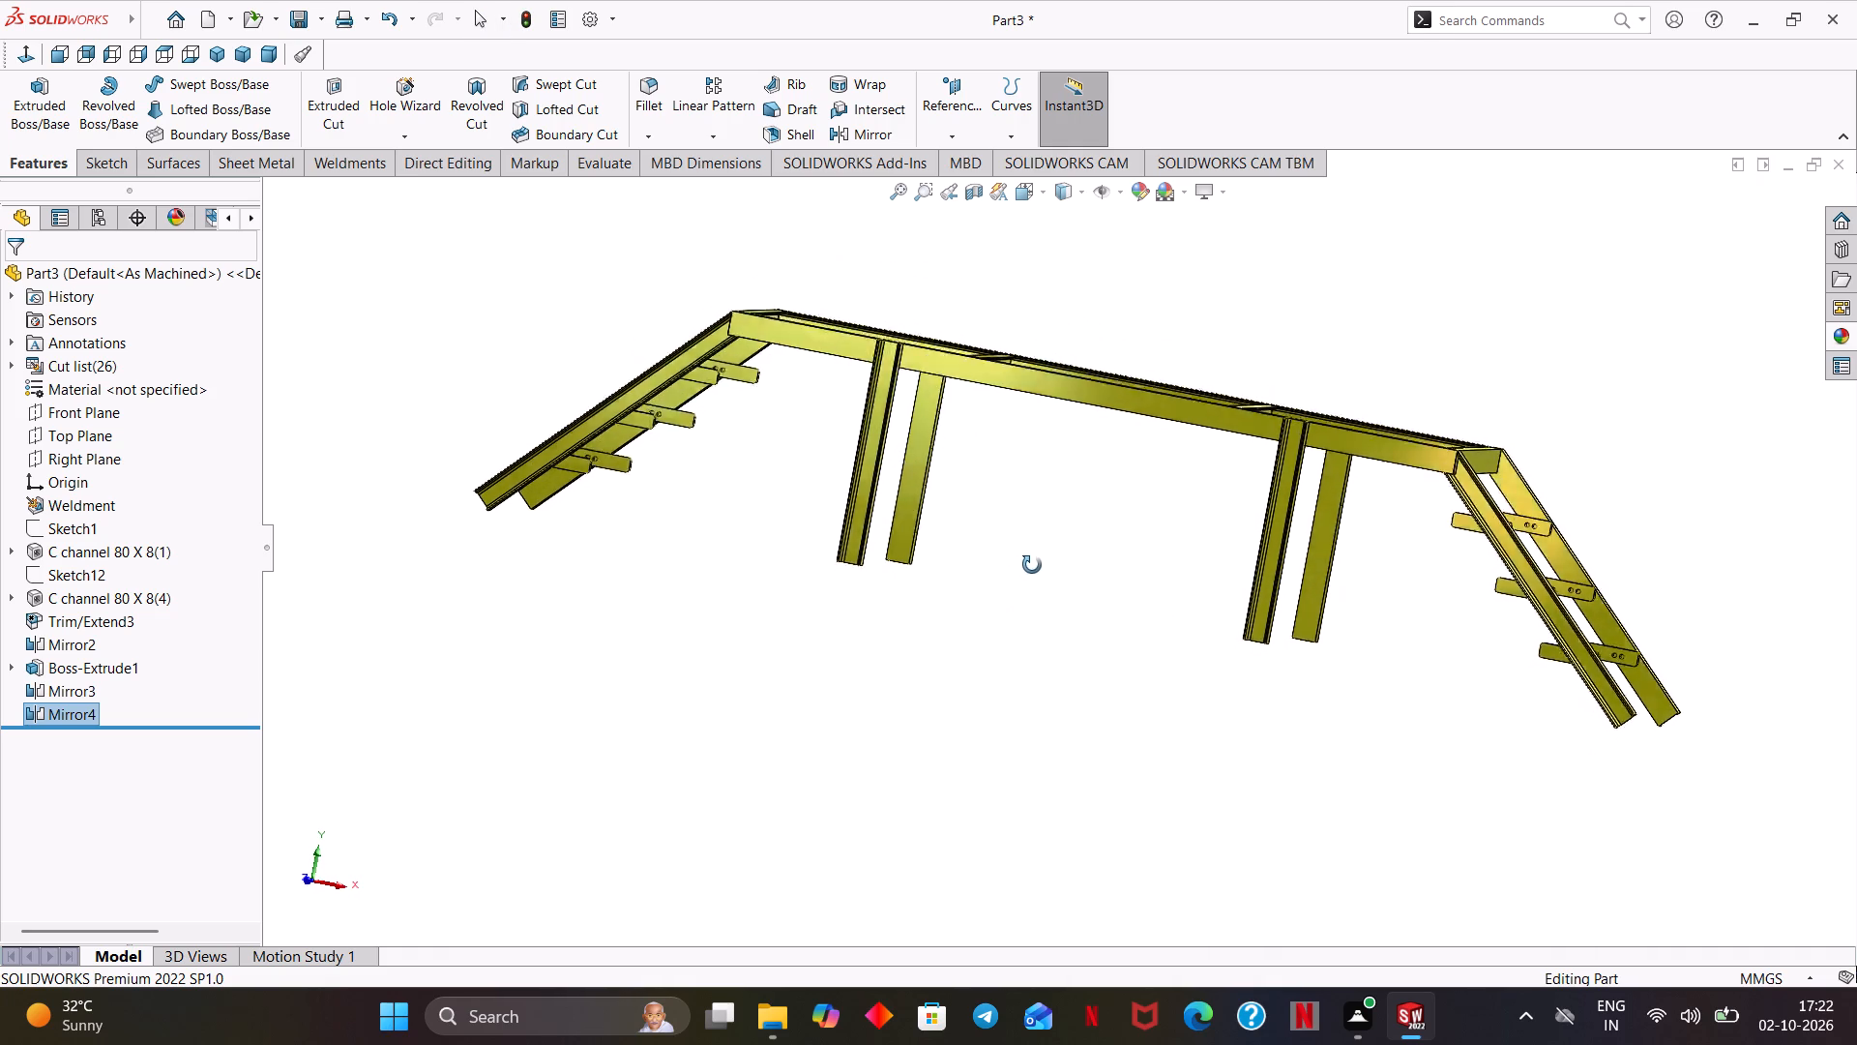
middle_drag(1032, 565, 1017, 689)
middle_drag(1400, 792, 1341, 780)
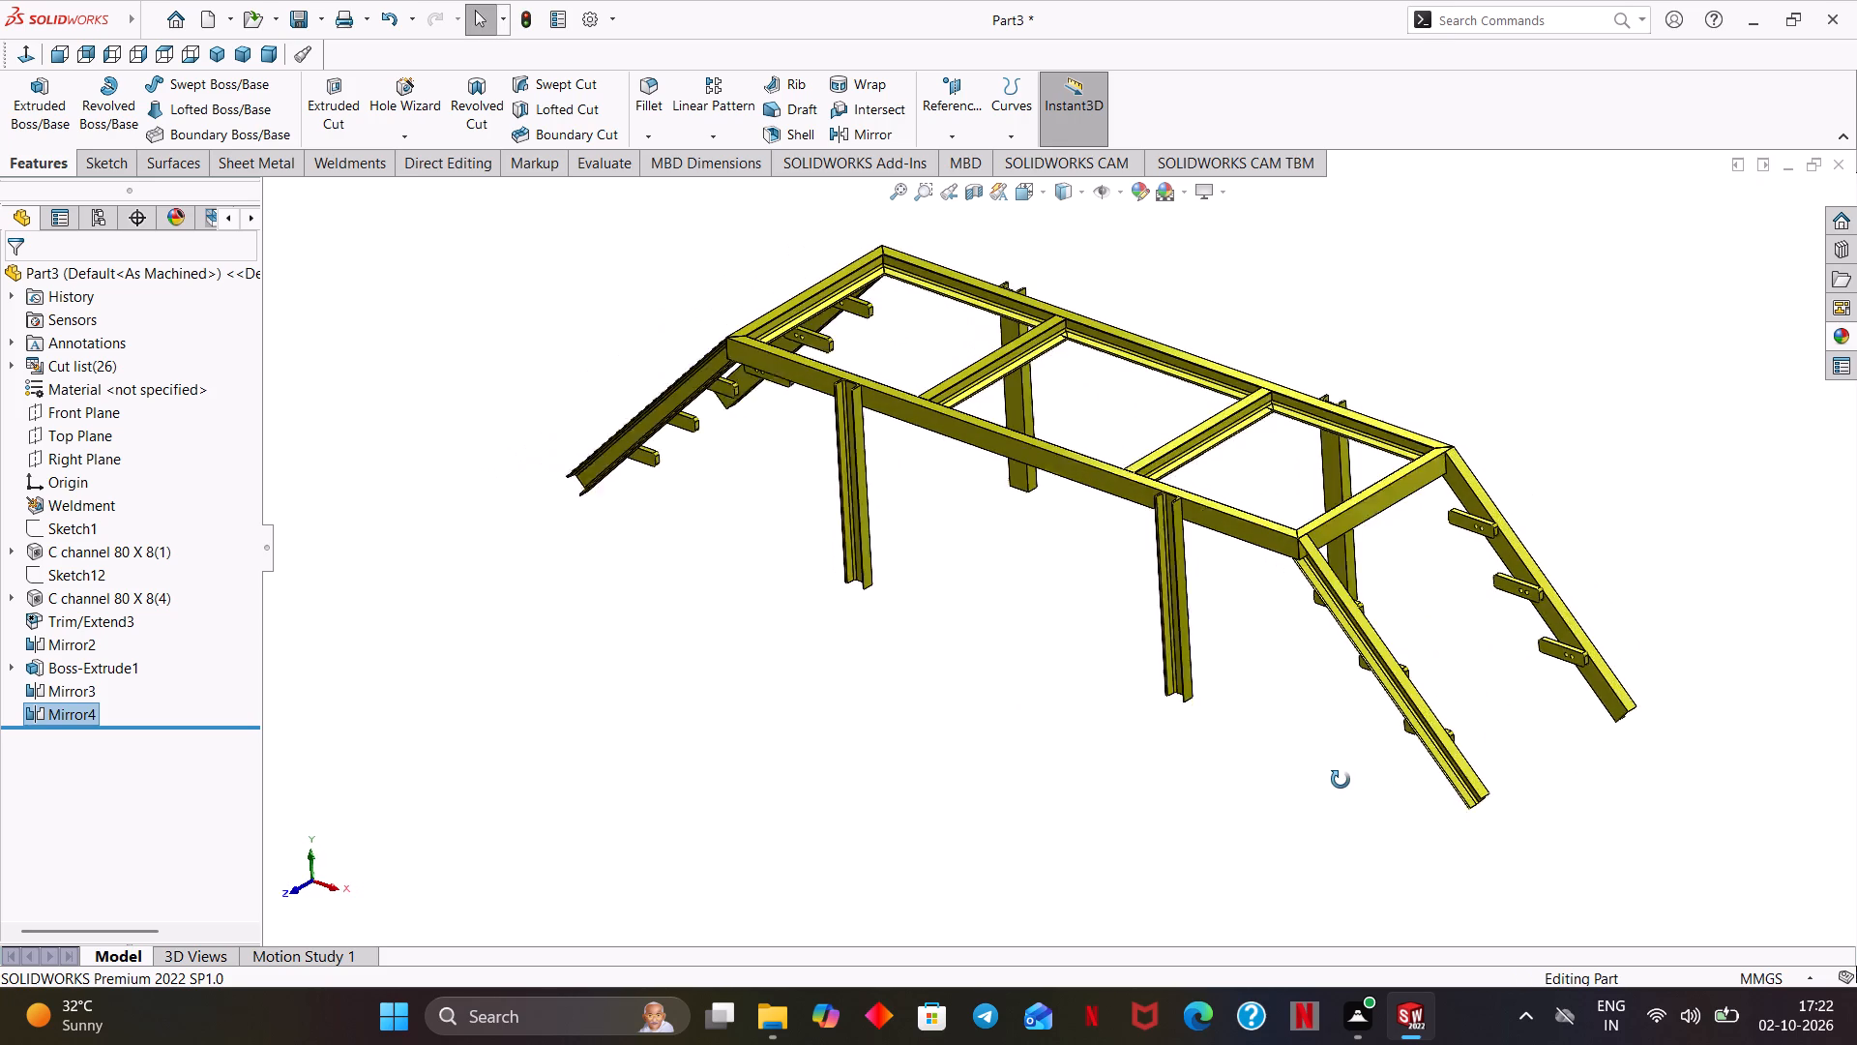
middle_drag(1341, 780, 1366, 774)
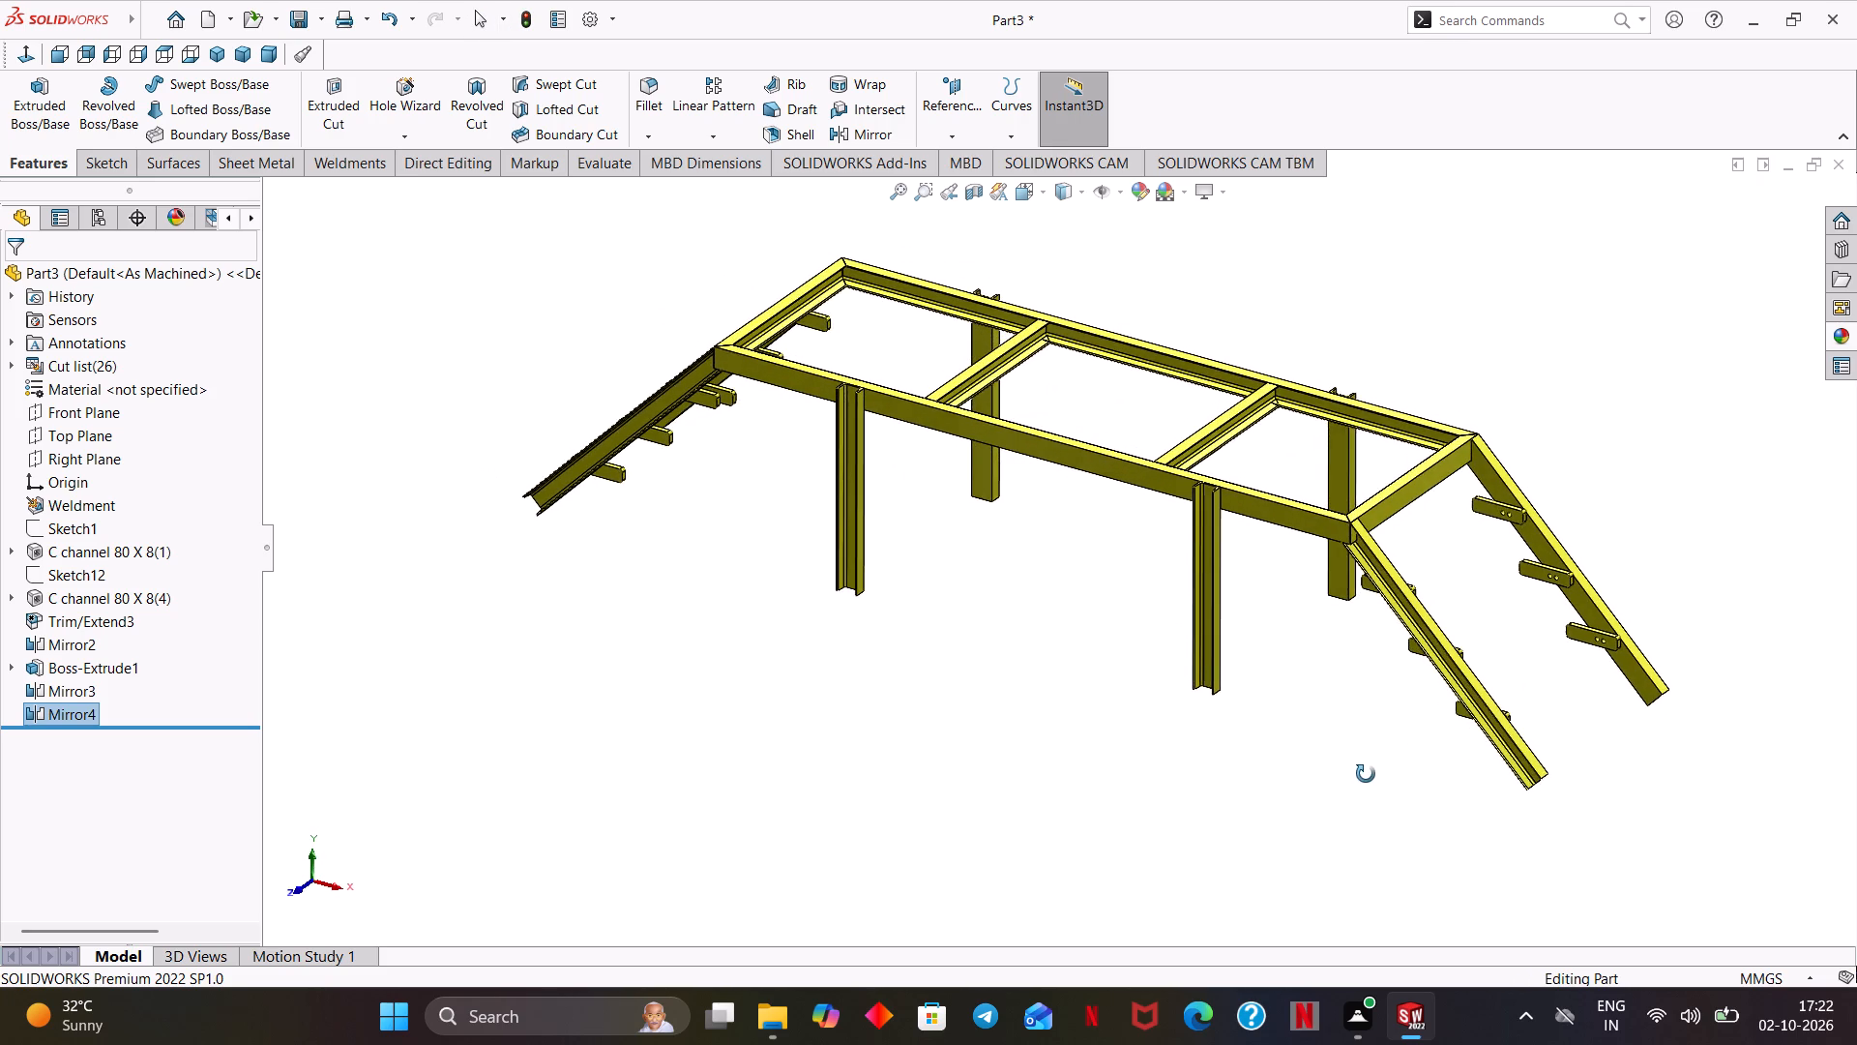
middle_drag(1366, 774, 1372, 789)
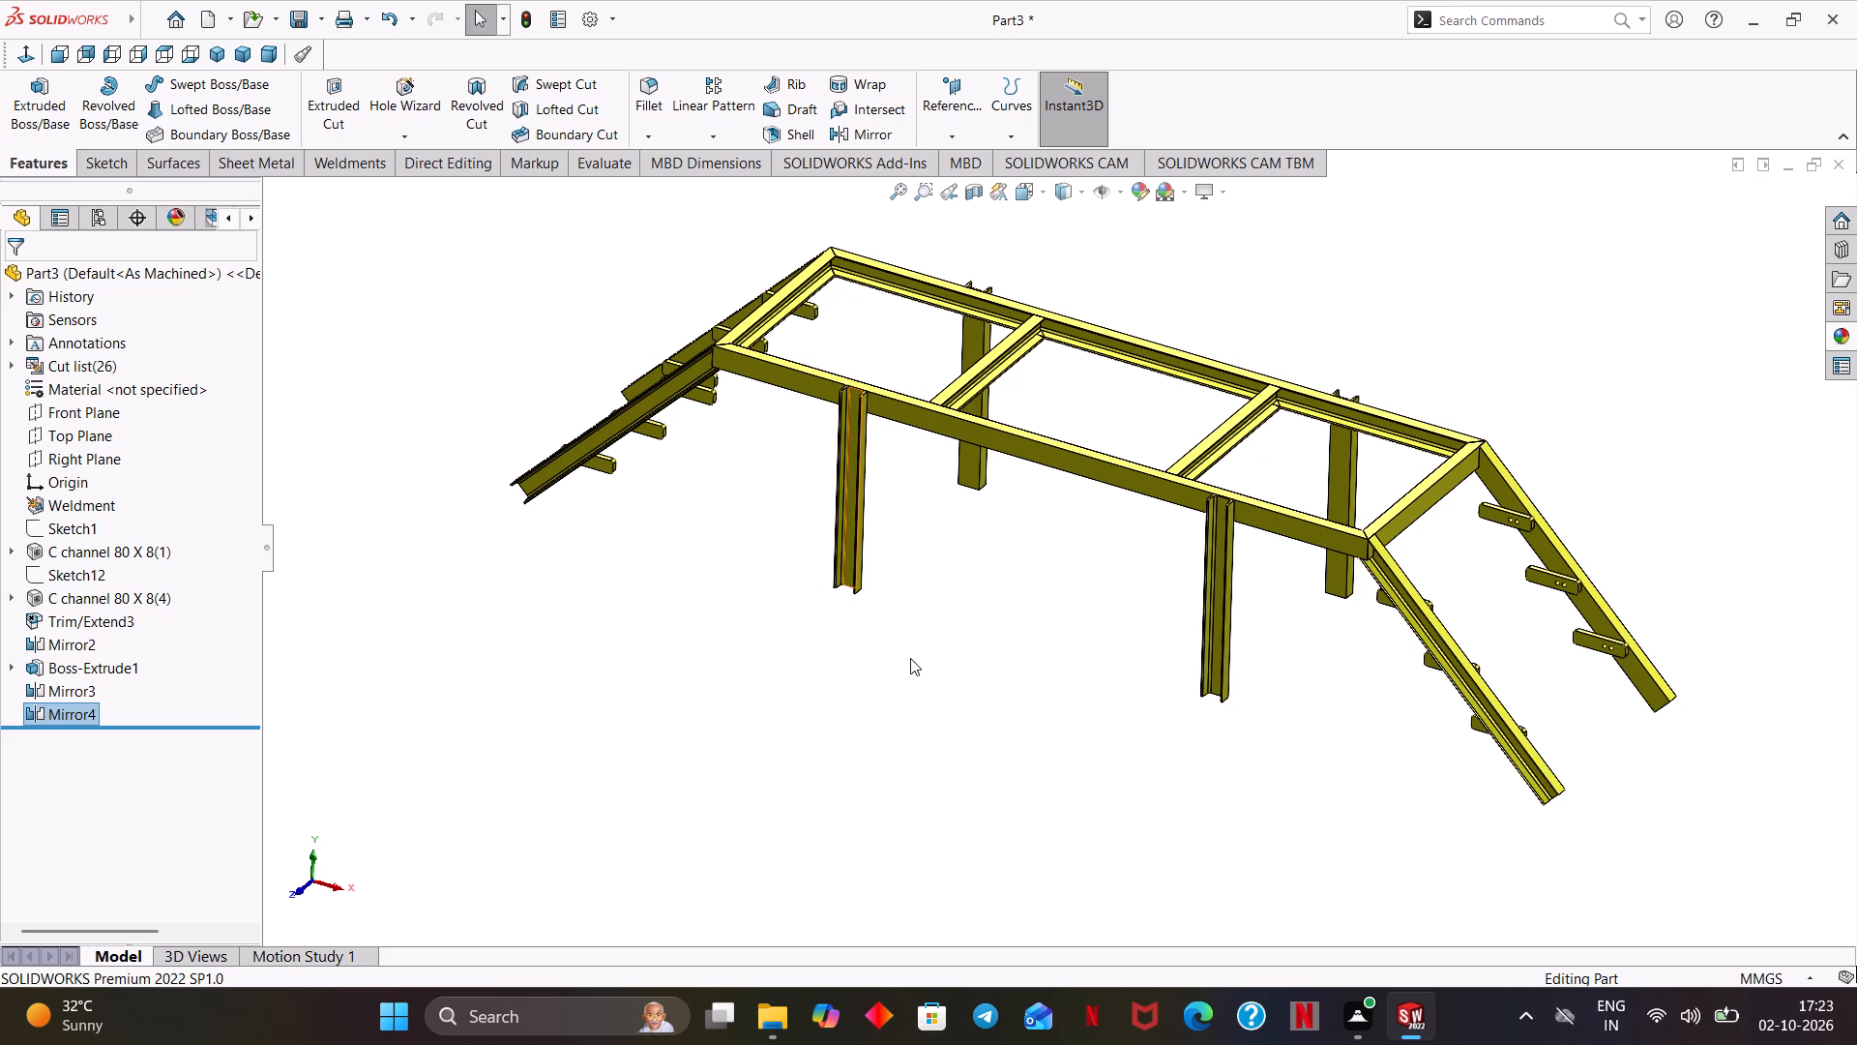
Start a sketch on the inner face of the uppermost originally extruded plate and convert the face's outline into sketch entities.
scroll(1516, 518, down, 3)
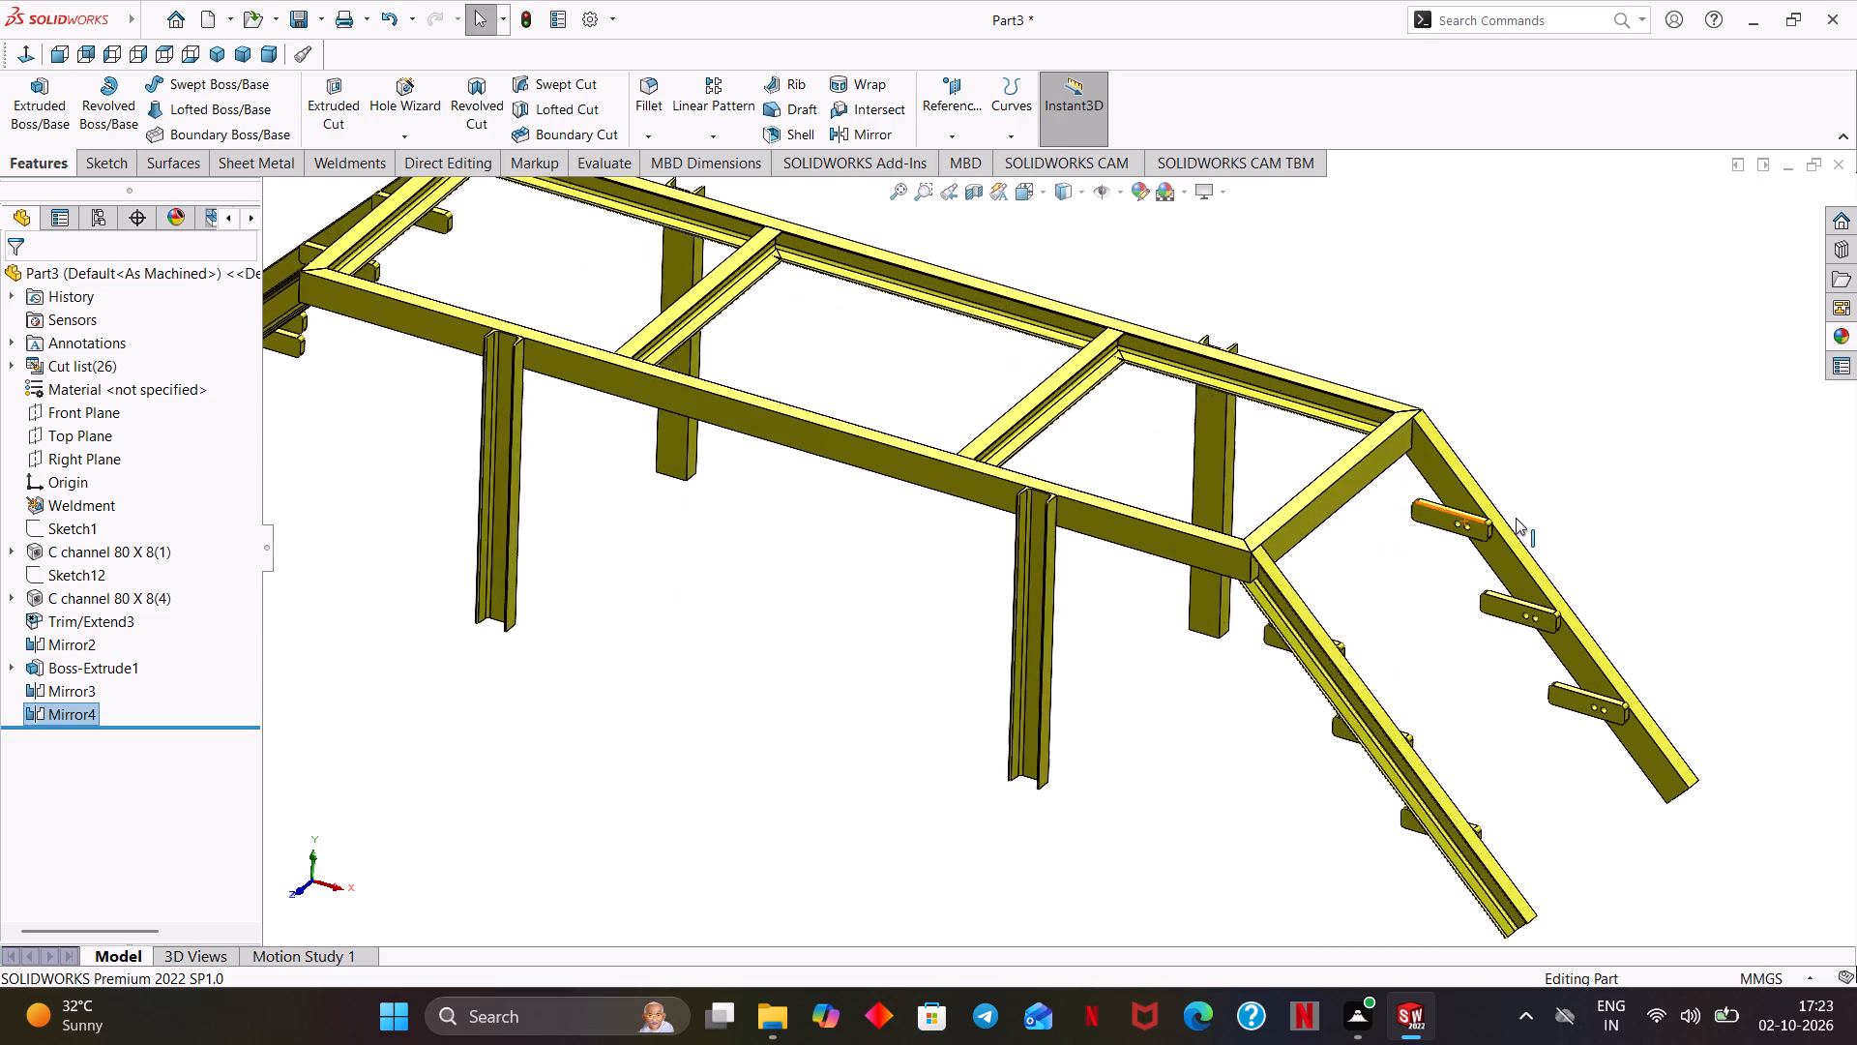
scroll(1516, 518, down, 5)
click(1305, 554)
scroll(1305, 554, down, 1)
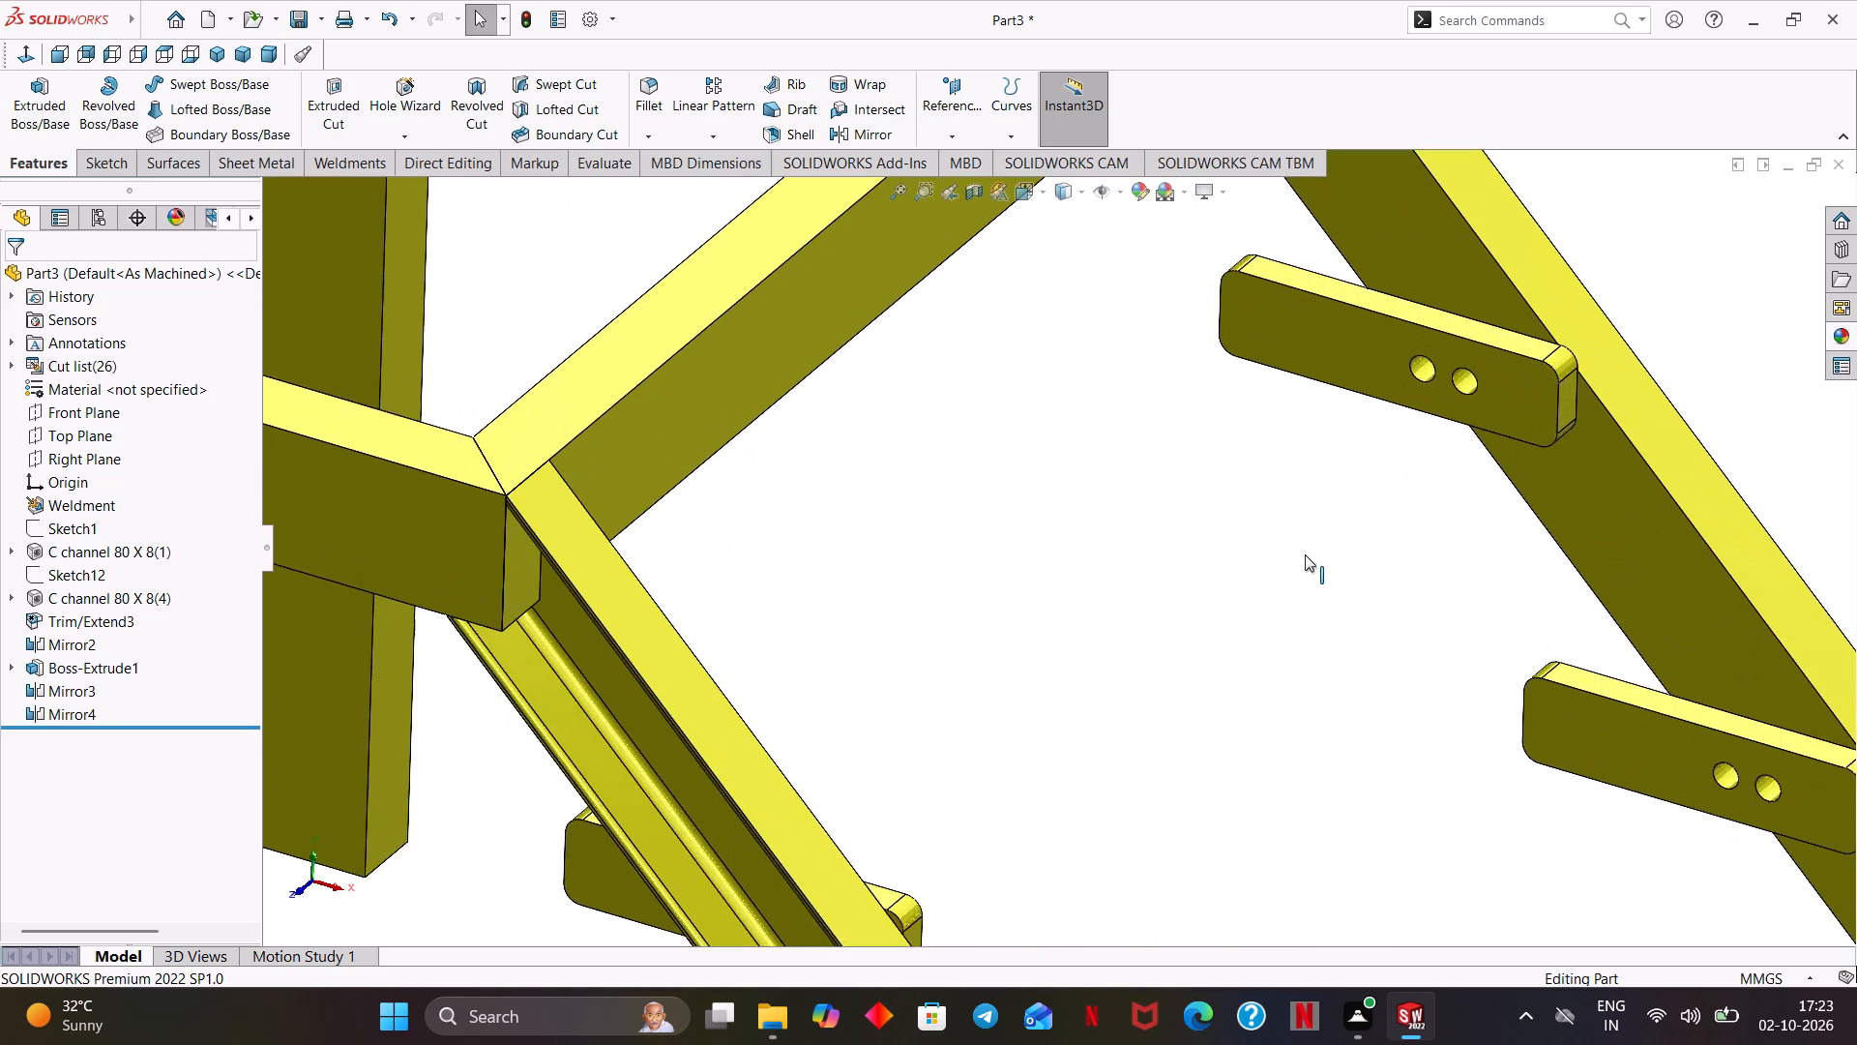
scroll(1305, 554, down, 2)
middle_drag(1255, 531, 1274, 502)
click(1184, 376)
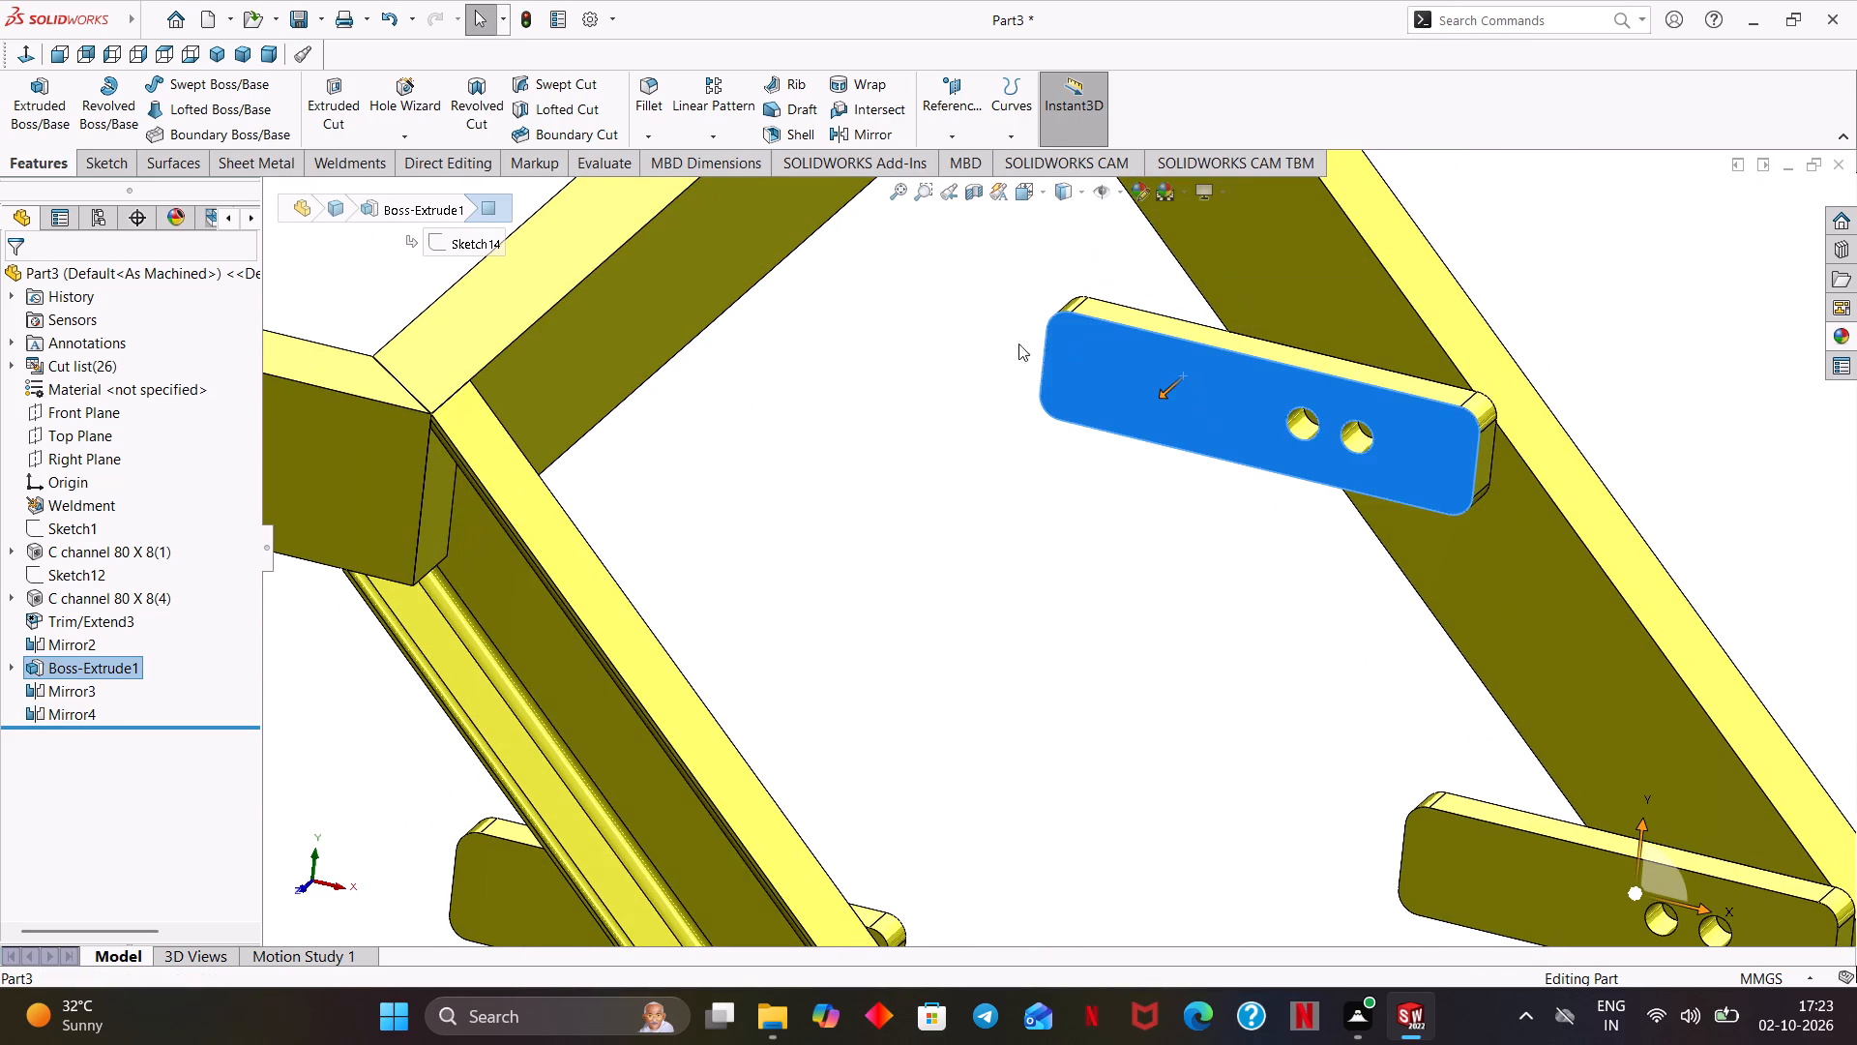
click(93, 168)
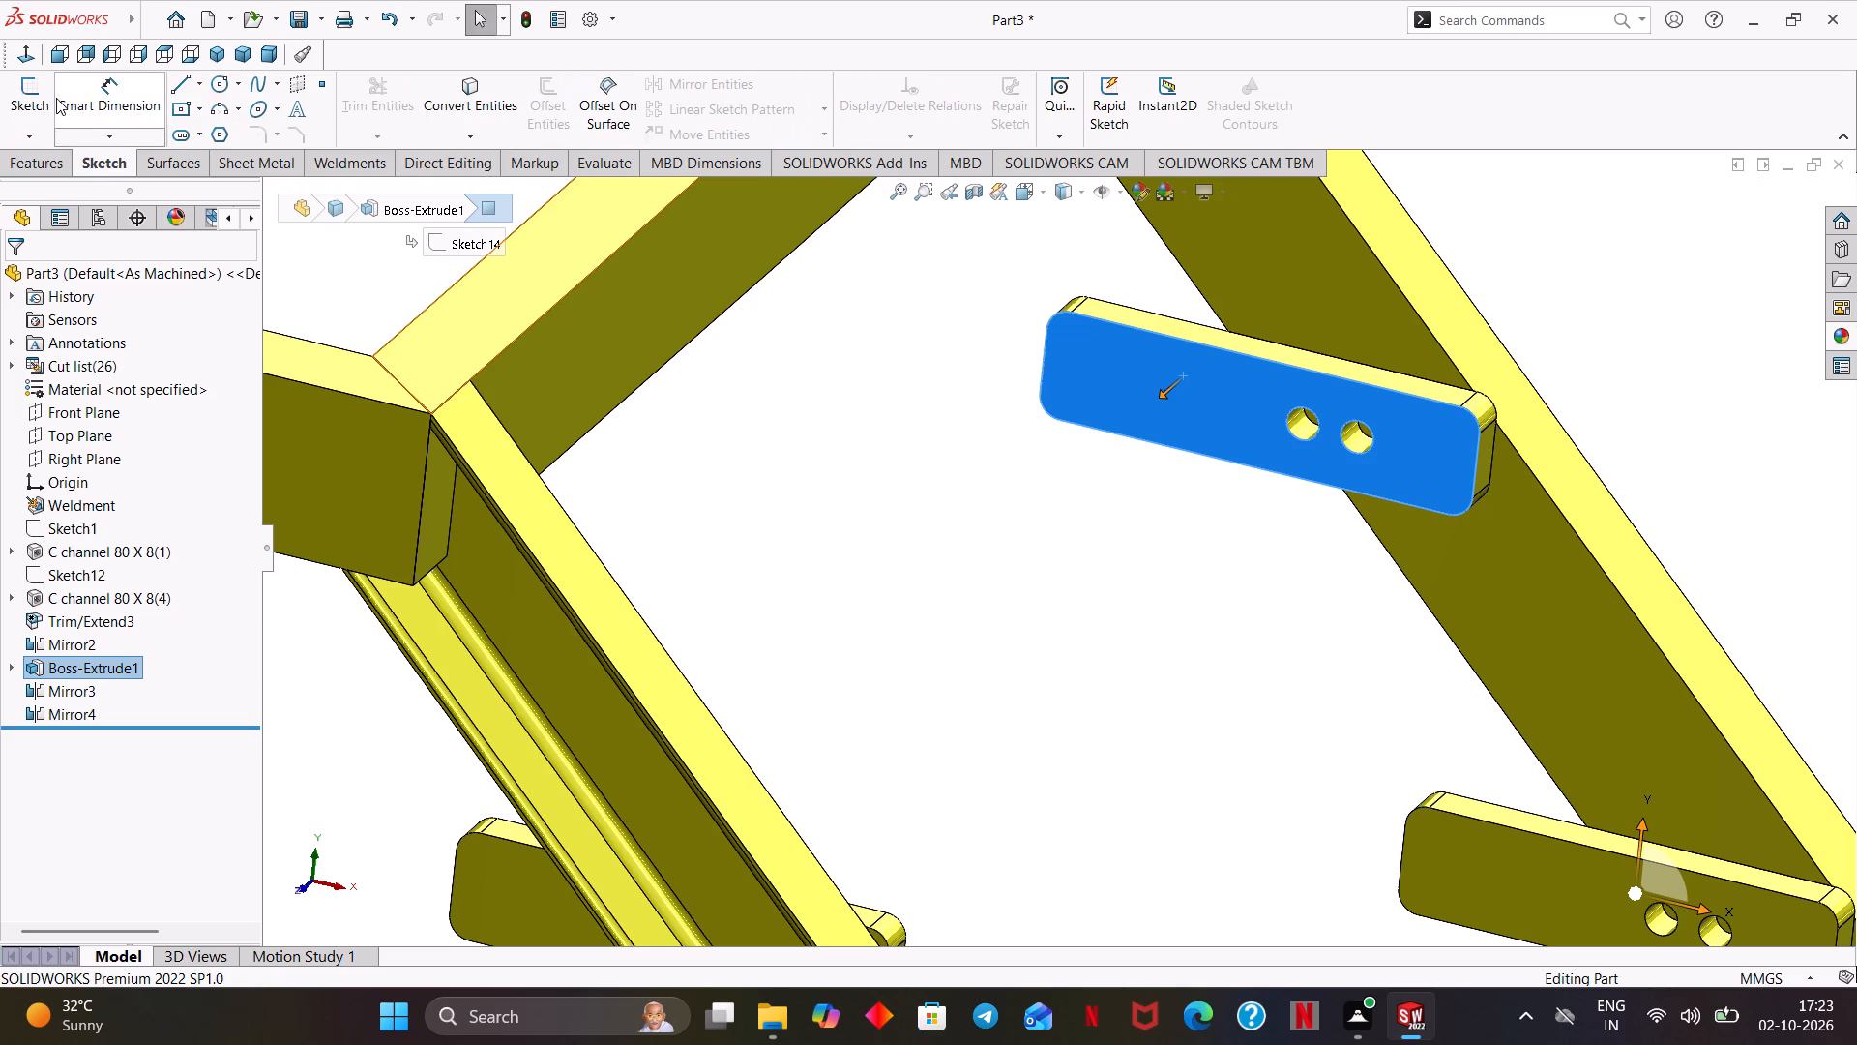
click(21, 95)
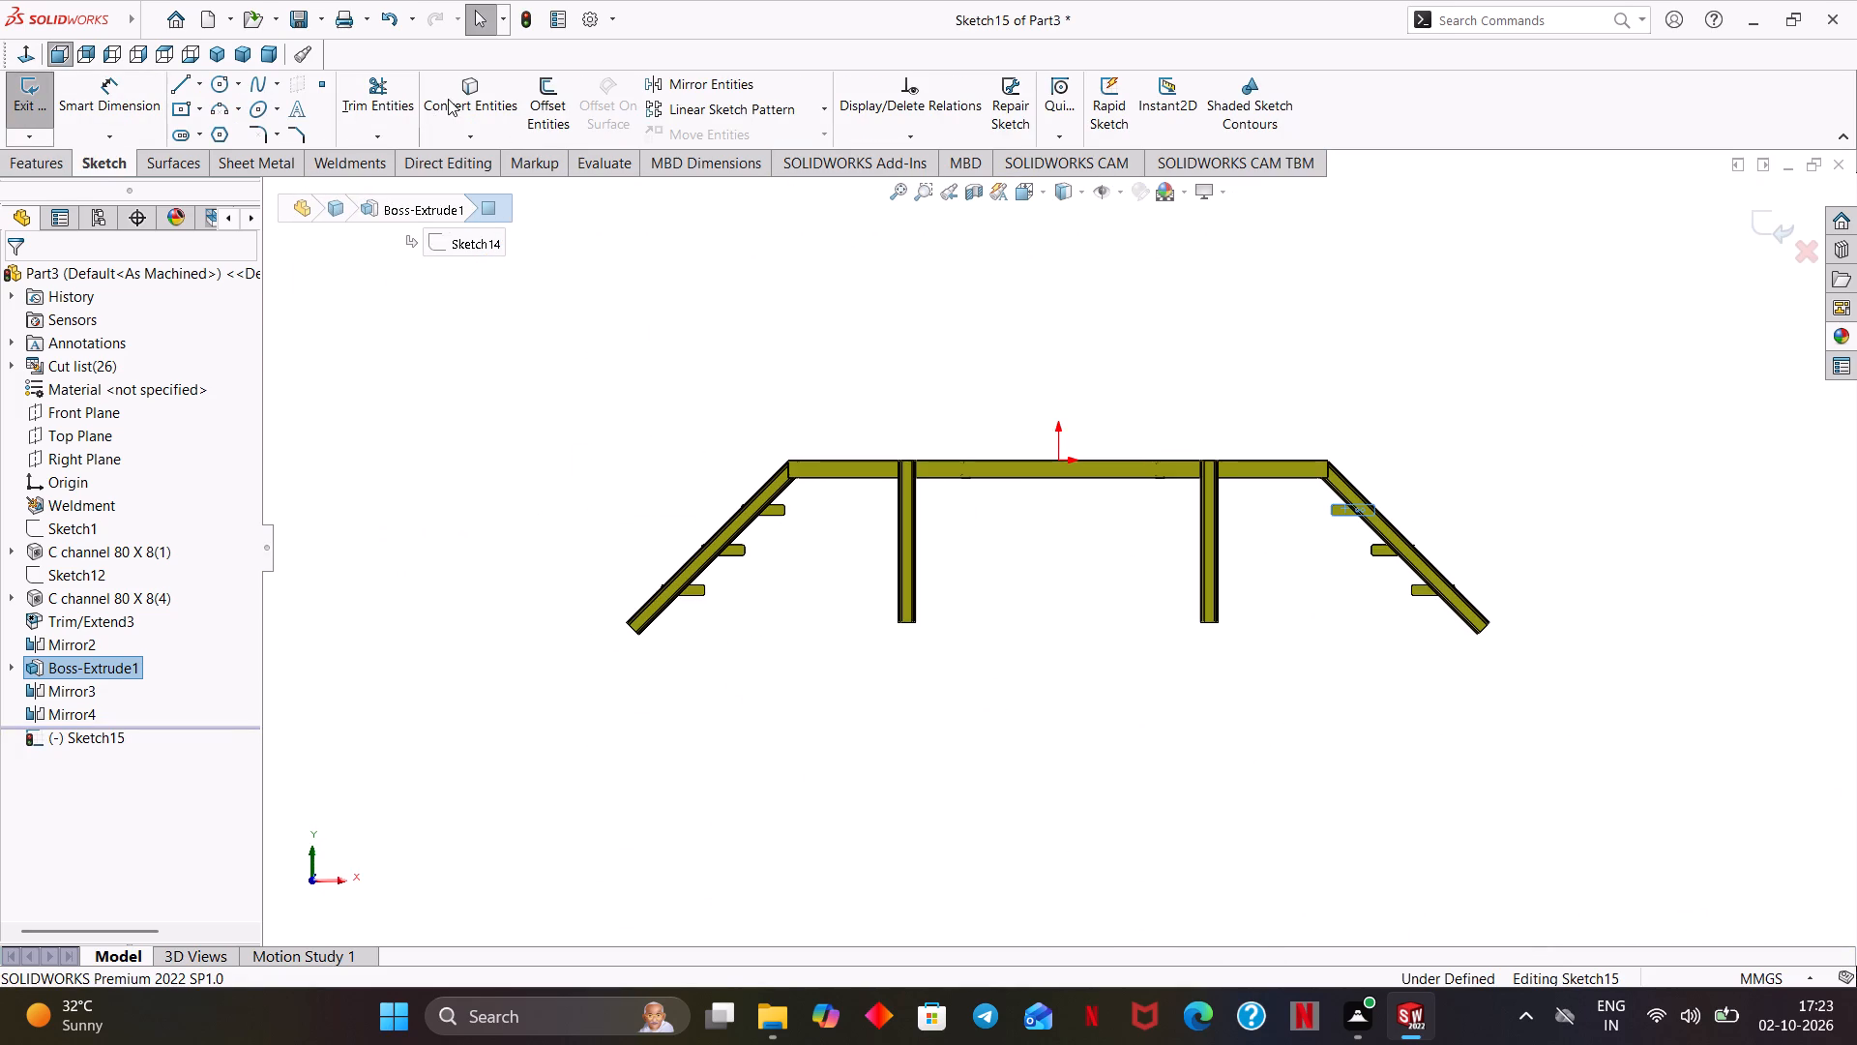
click(449, 98)
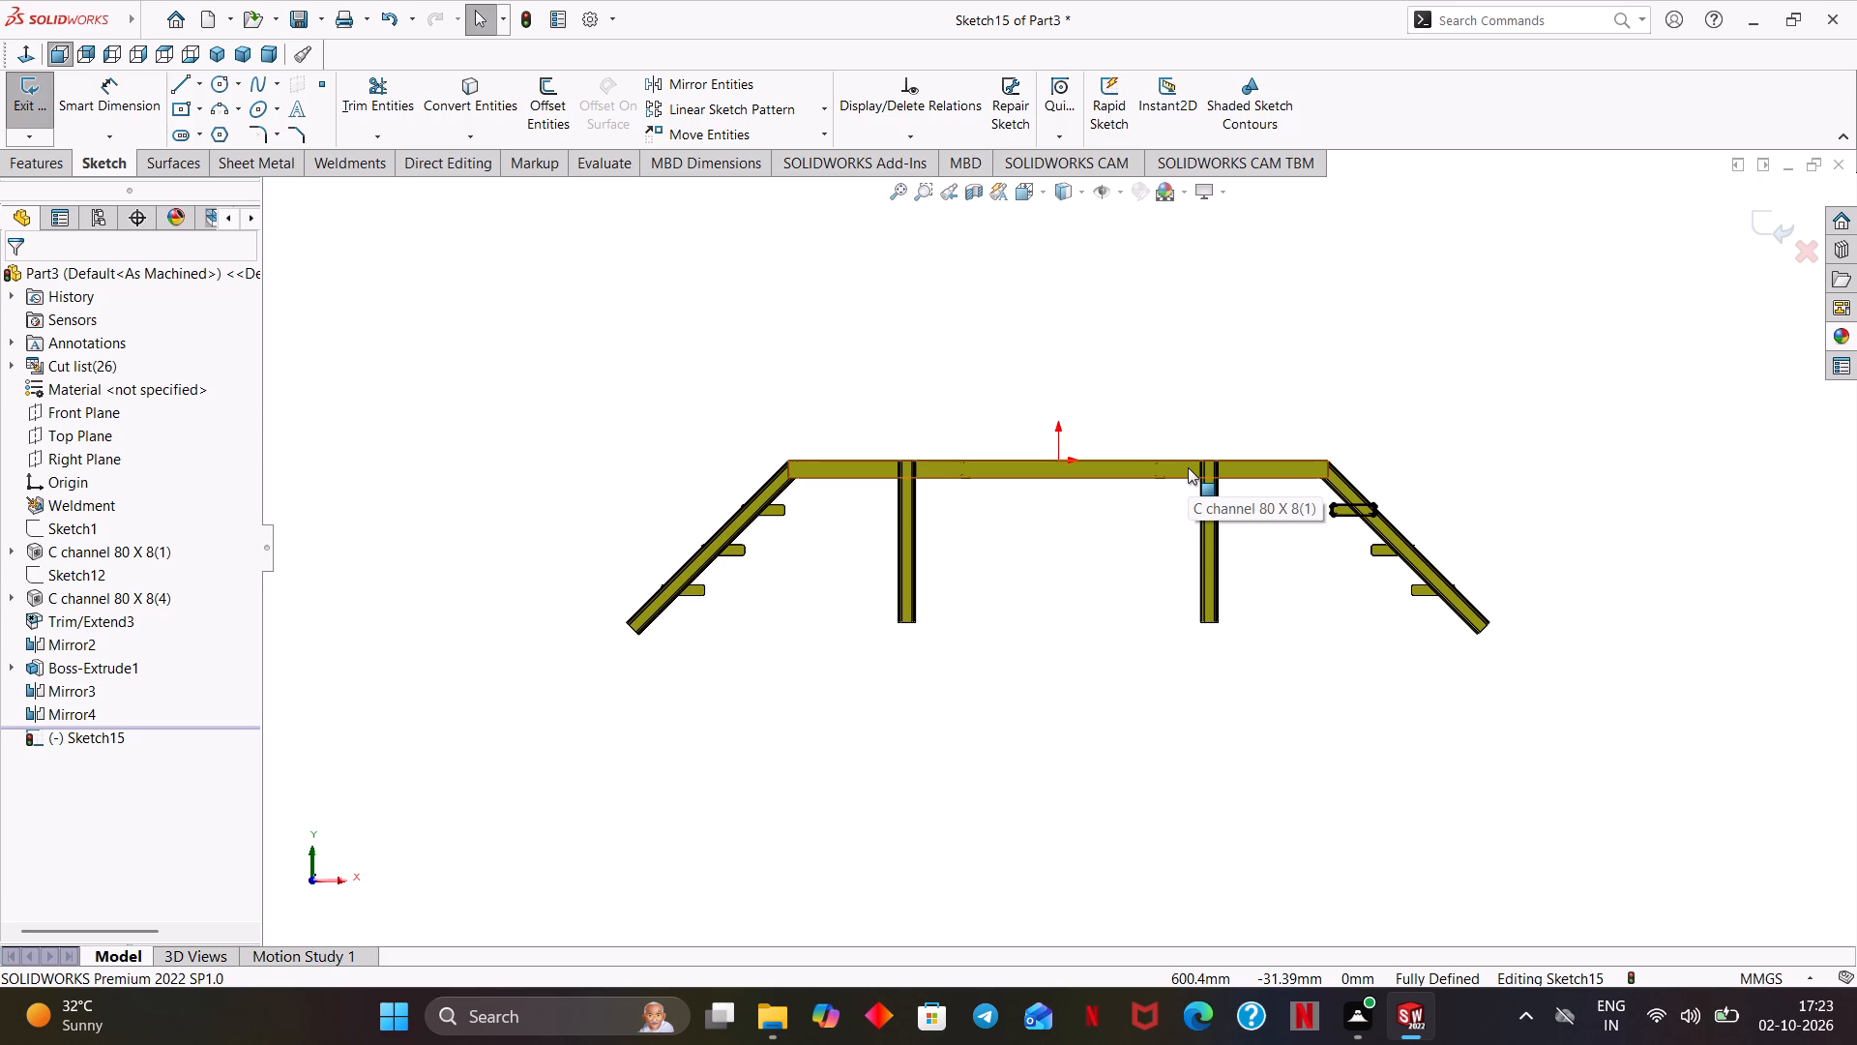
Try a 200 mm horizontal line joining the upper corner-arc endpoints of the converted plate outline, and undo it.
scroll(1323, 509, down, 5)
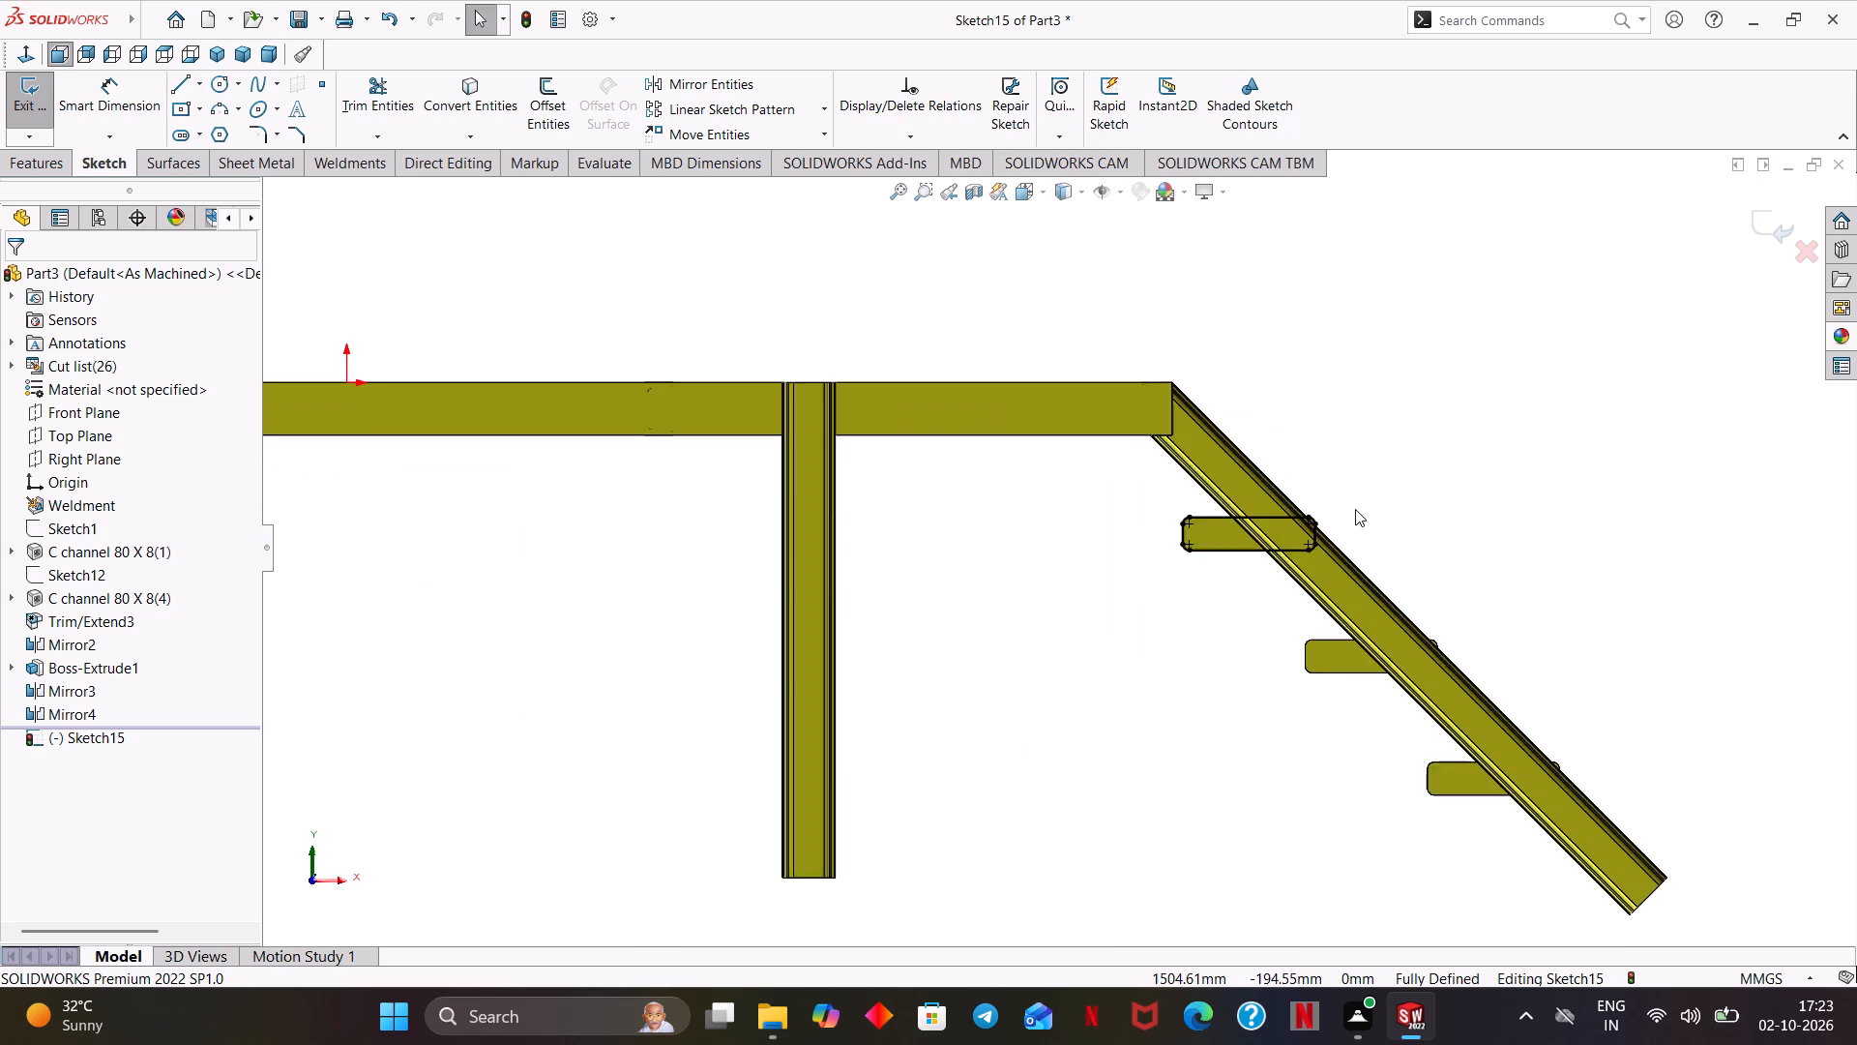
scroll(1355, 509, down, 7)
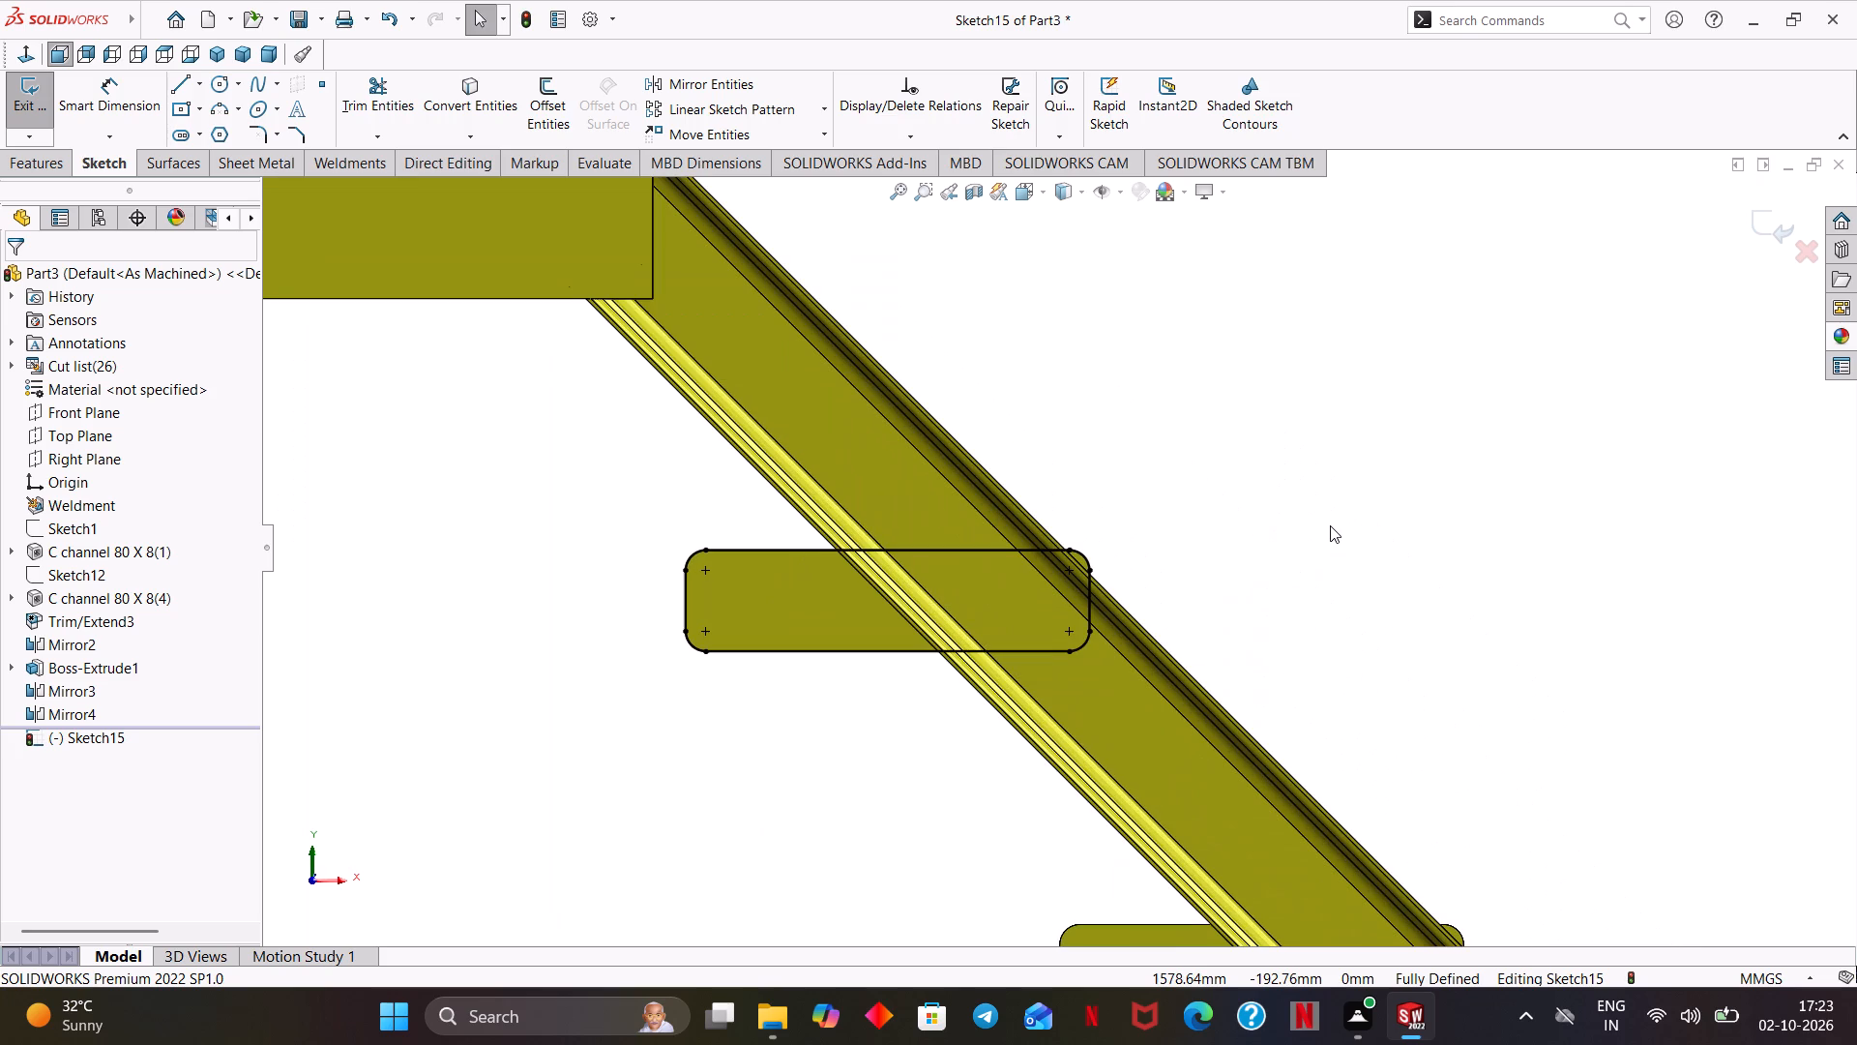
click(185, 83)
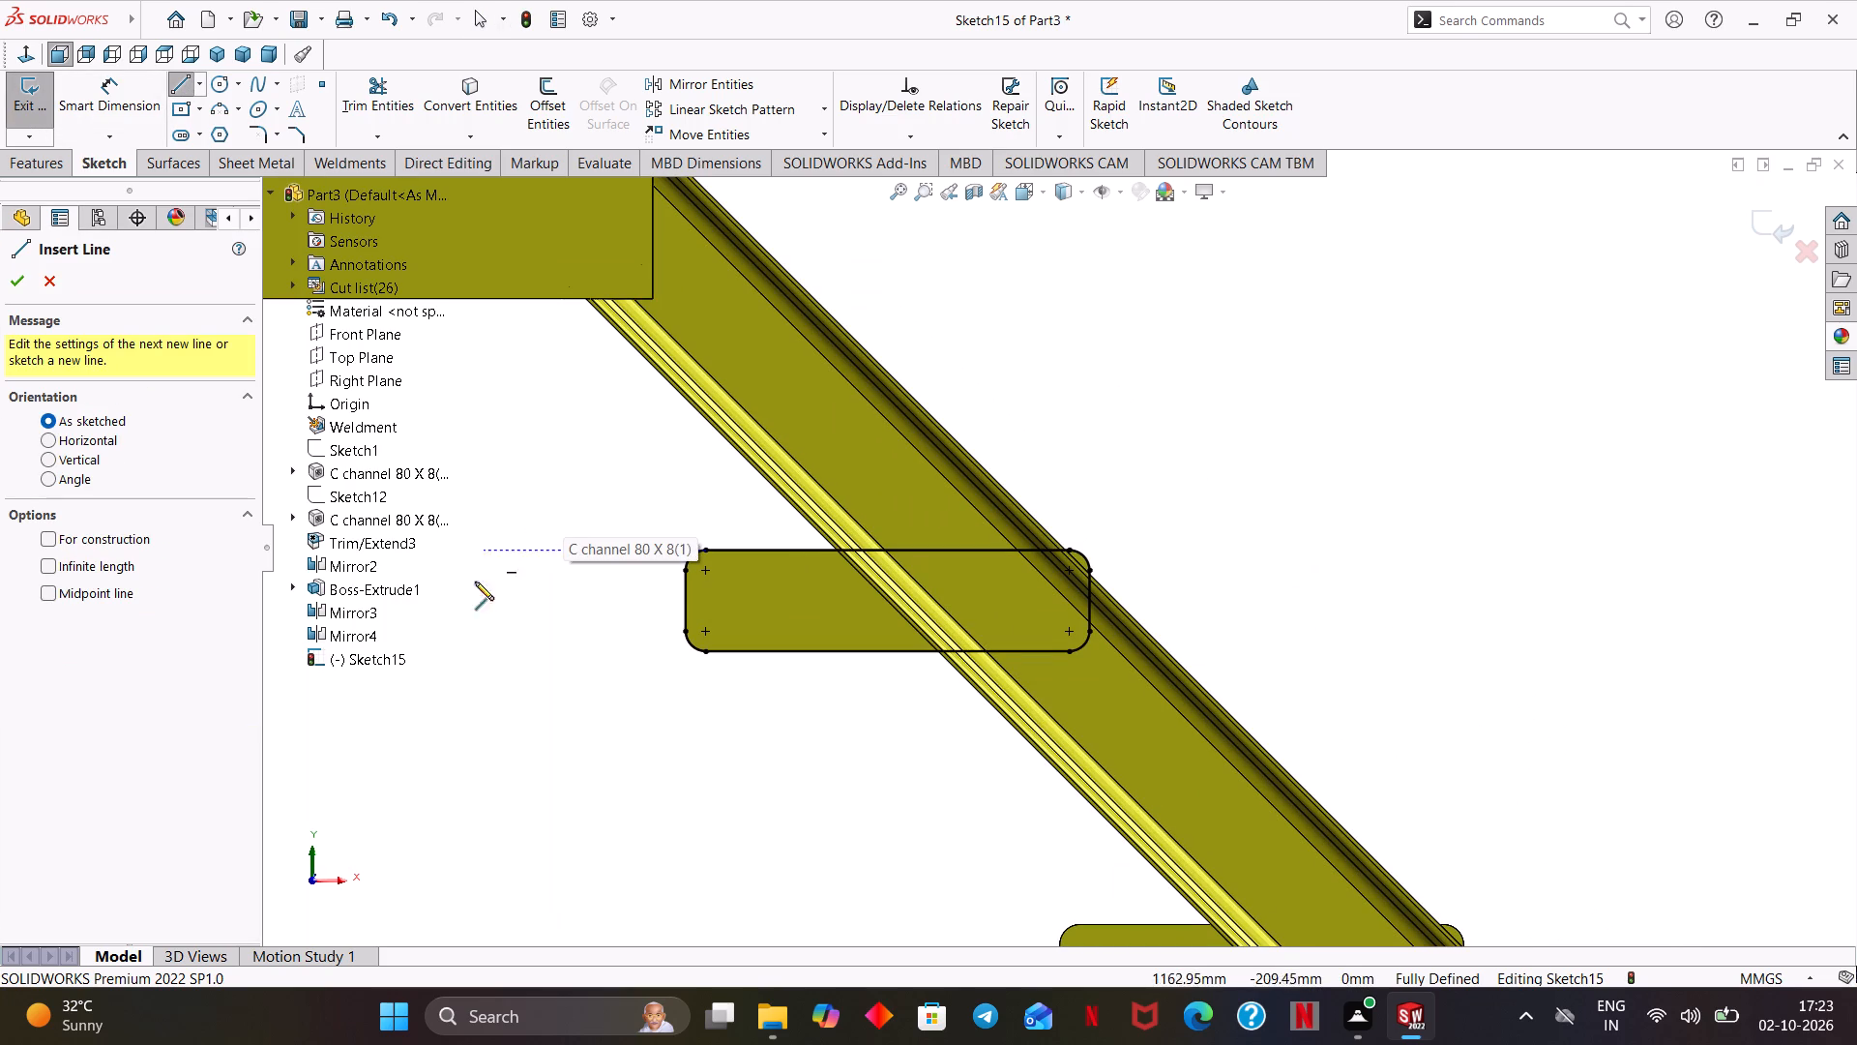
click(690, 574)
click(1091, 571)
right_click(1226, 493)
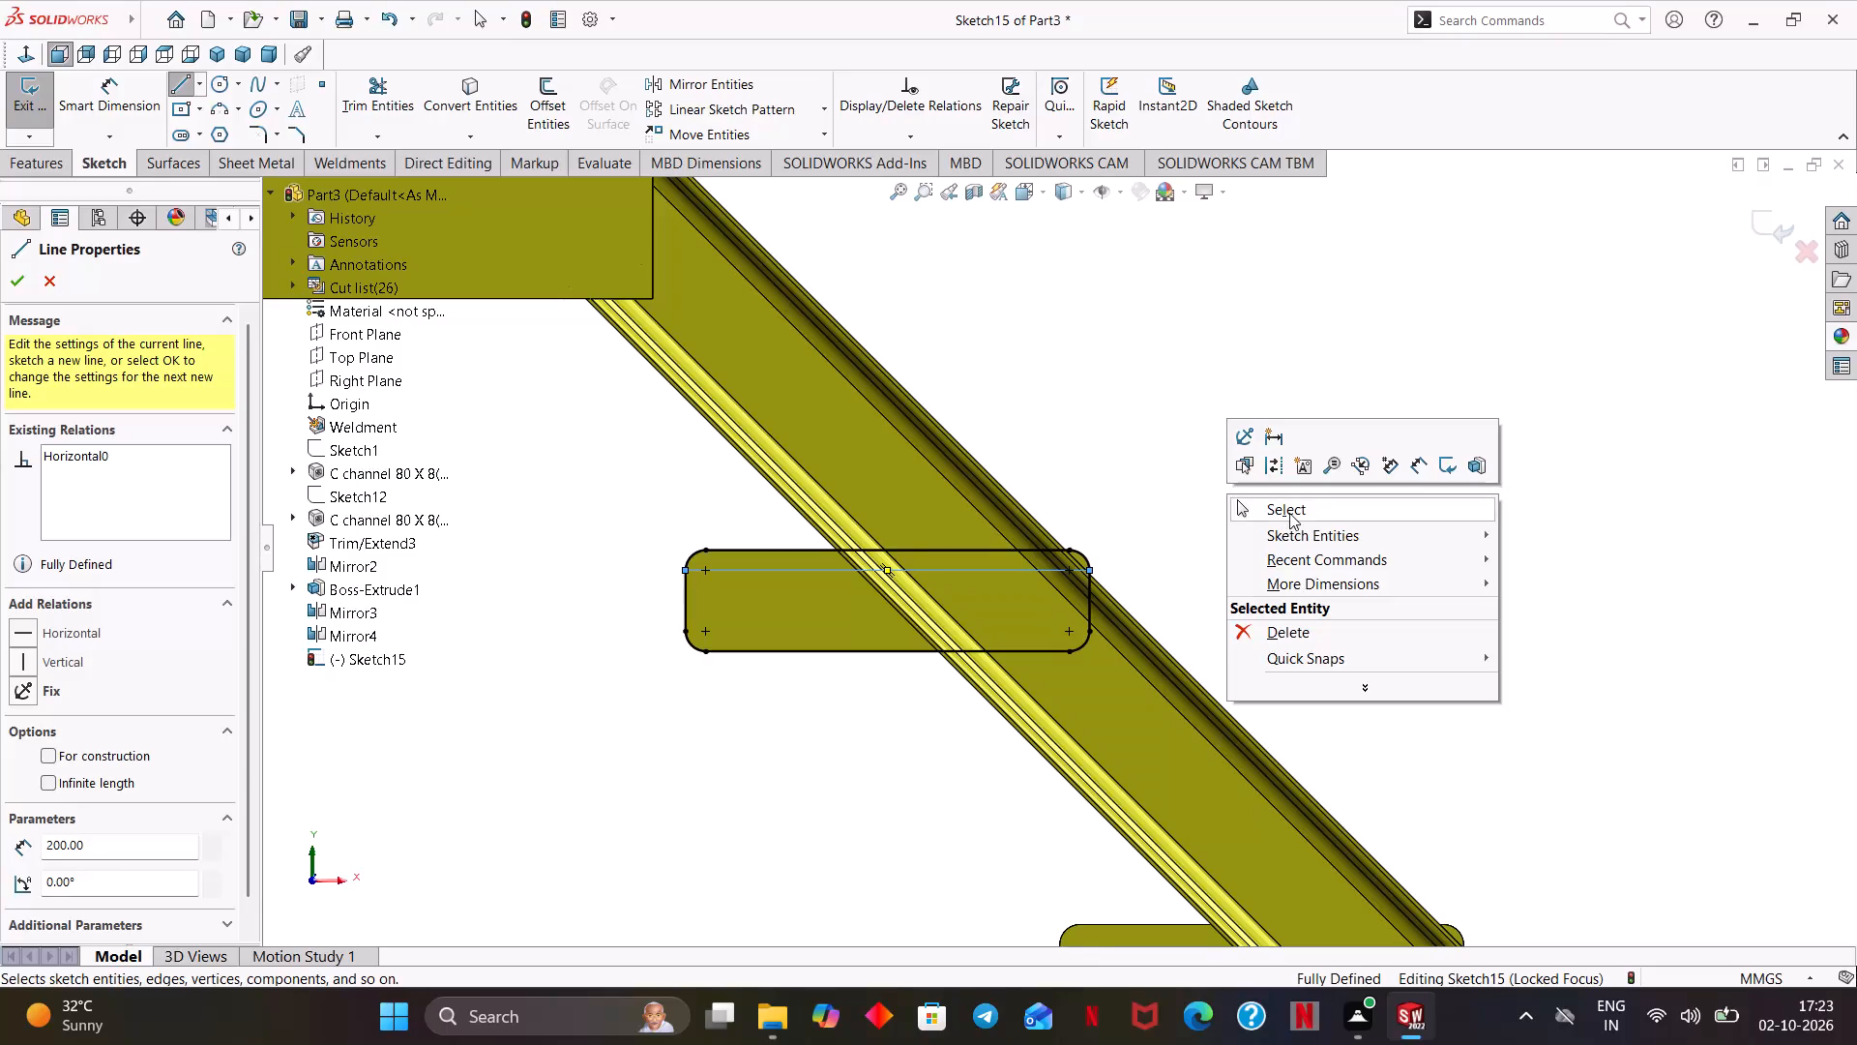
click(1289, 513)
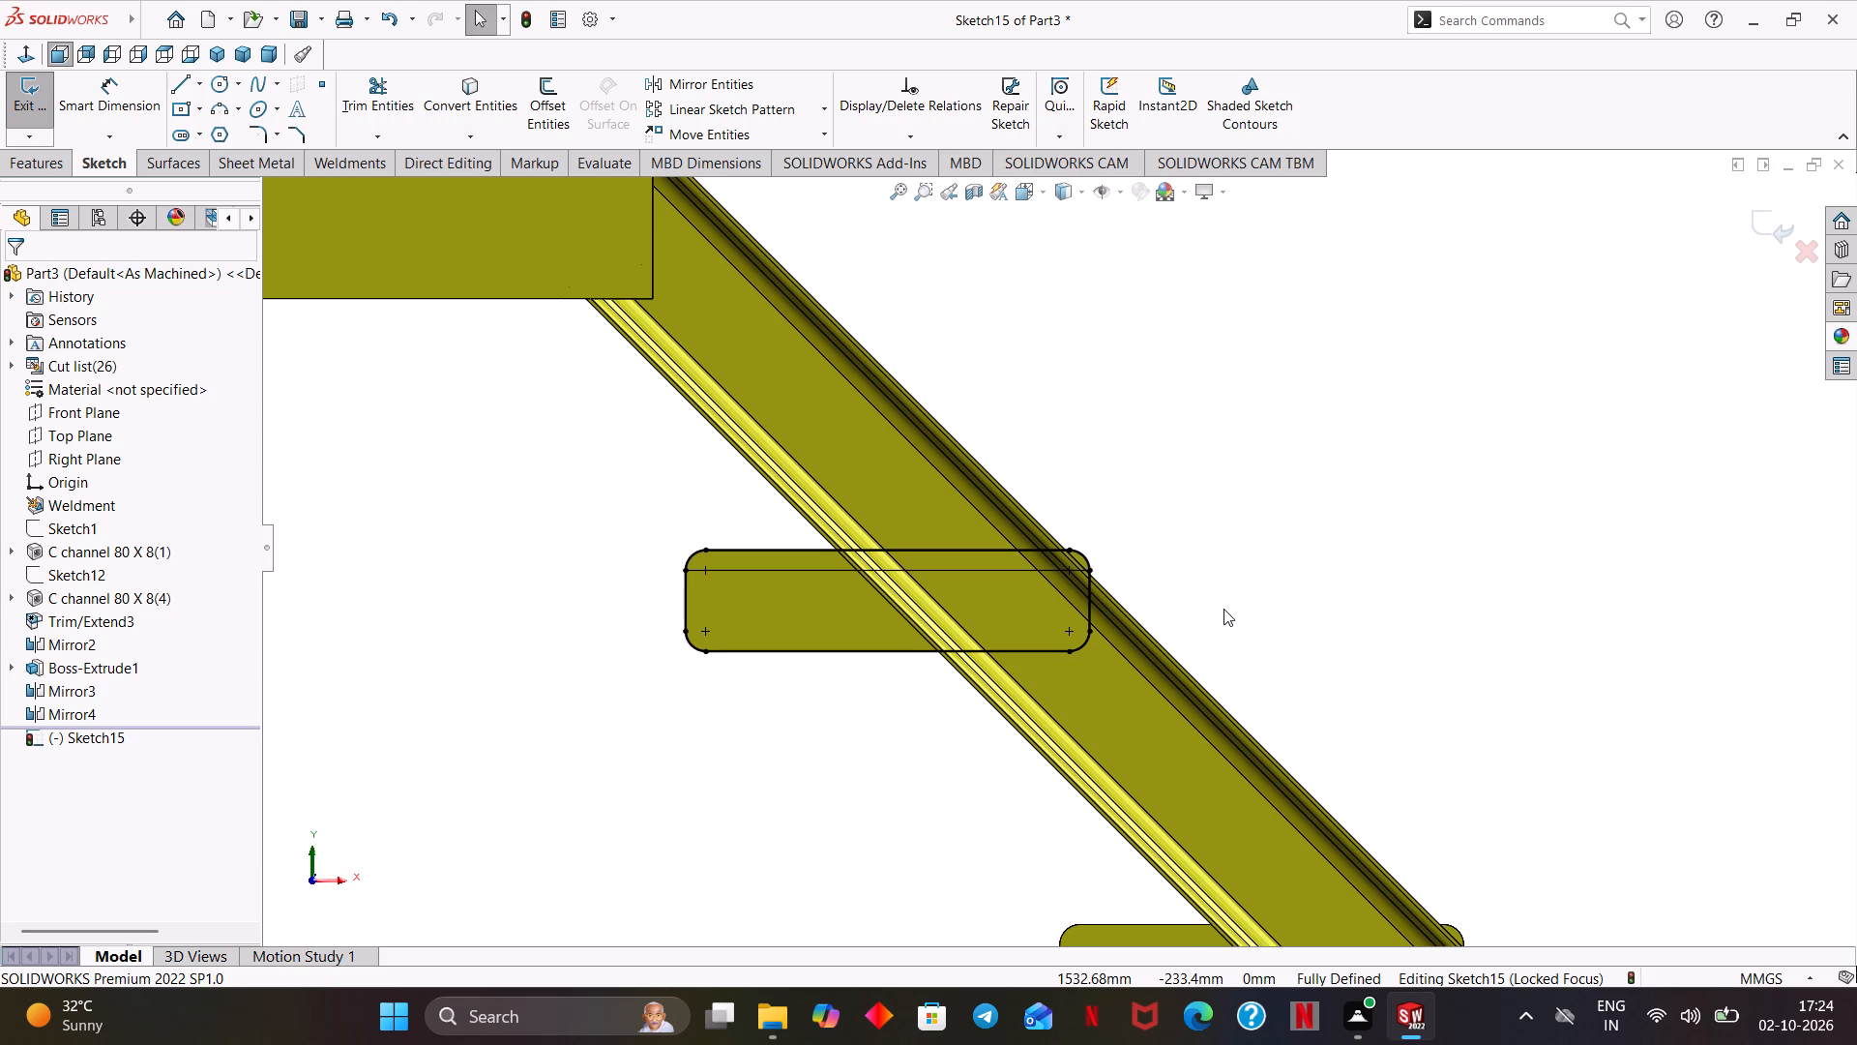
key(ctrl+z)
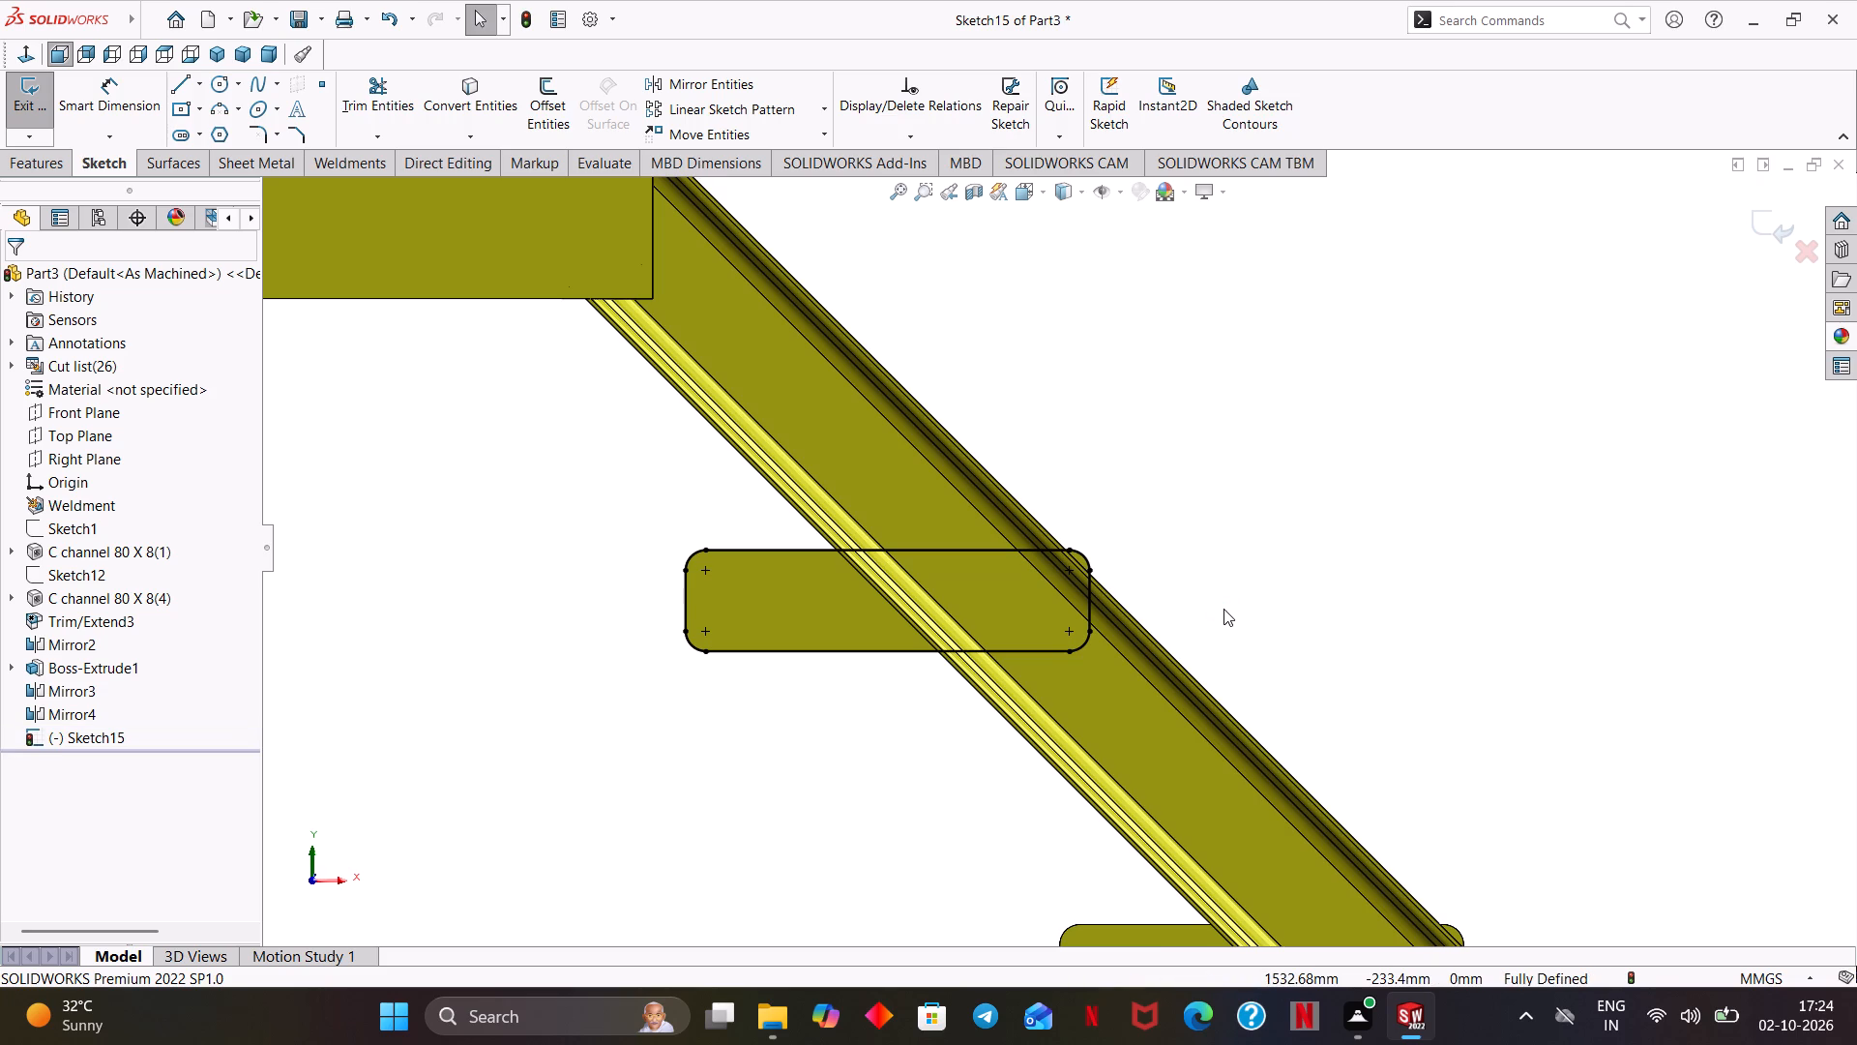
Sketch a 200 mm horizontal line across the uppermost plate's outline, just below its upper corner arcs and above the two holes.
scroll(1145, 547, down, 1)
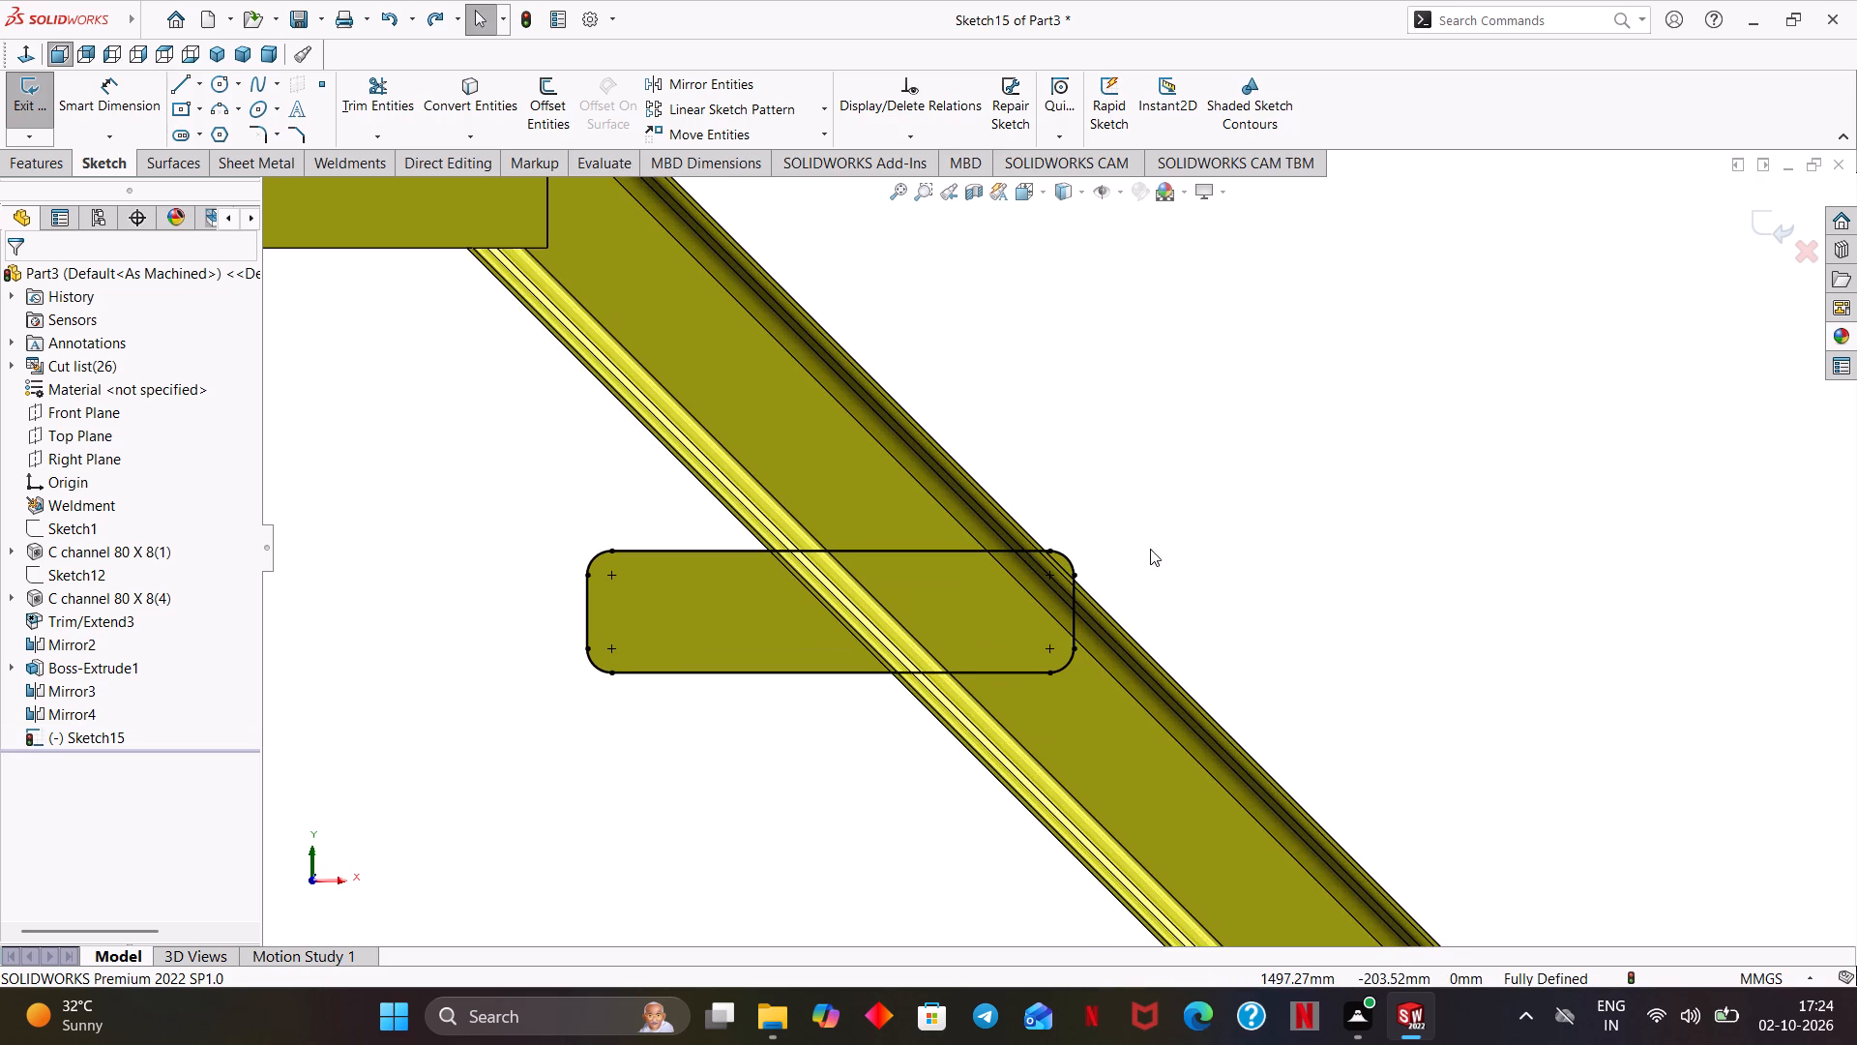
scroll(1150, 549, down, 2)
middle_drag(1167, 540, 1131, 601)
middle_drag(1317, 387, 1327, 385)
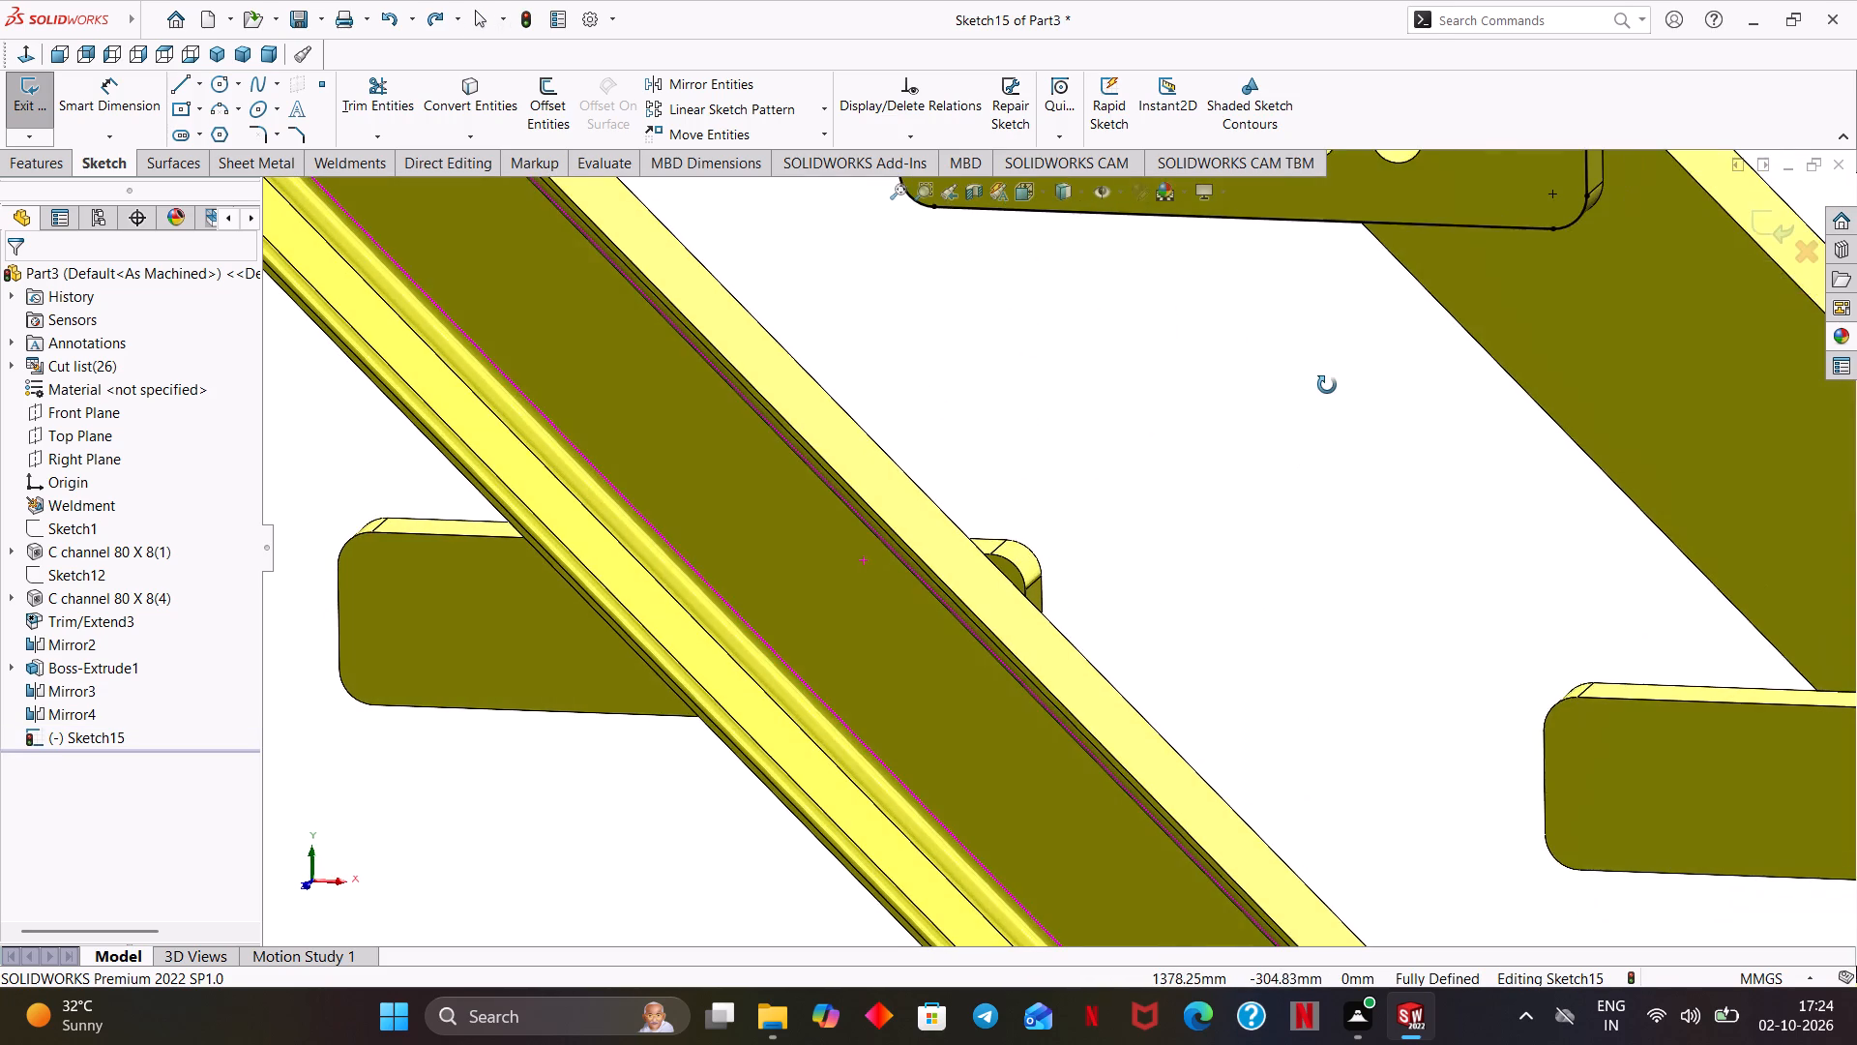
middle_drag(1327, 385, 1330, 370)
scroll(1302, 453, up, 2)
middle_drag(1300, 453, 1296, 472)
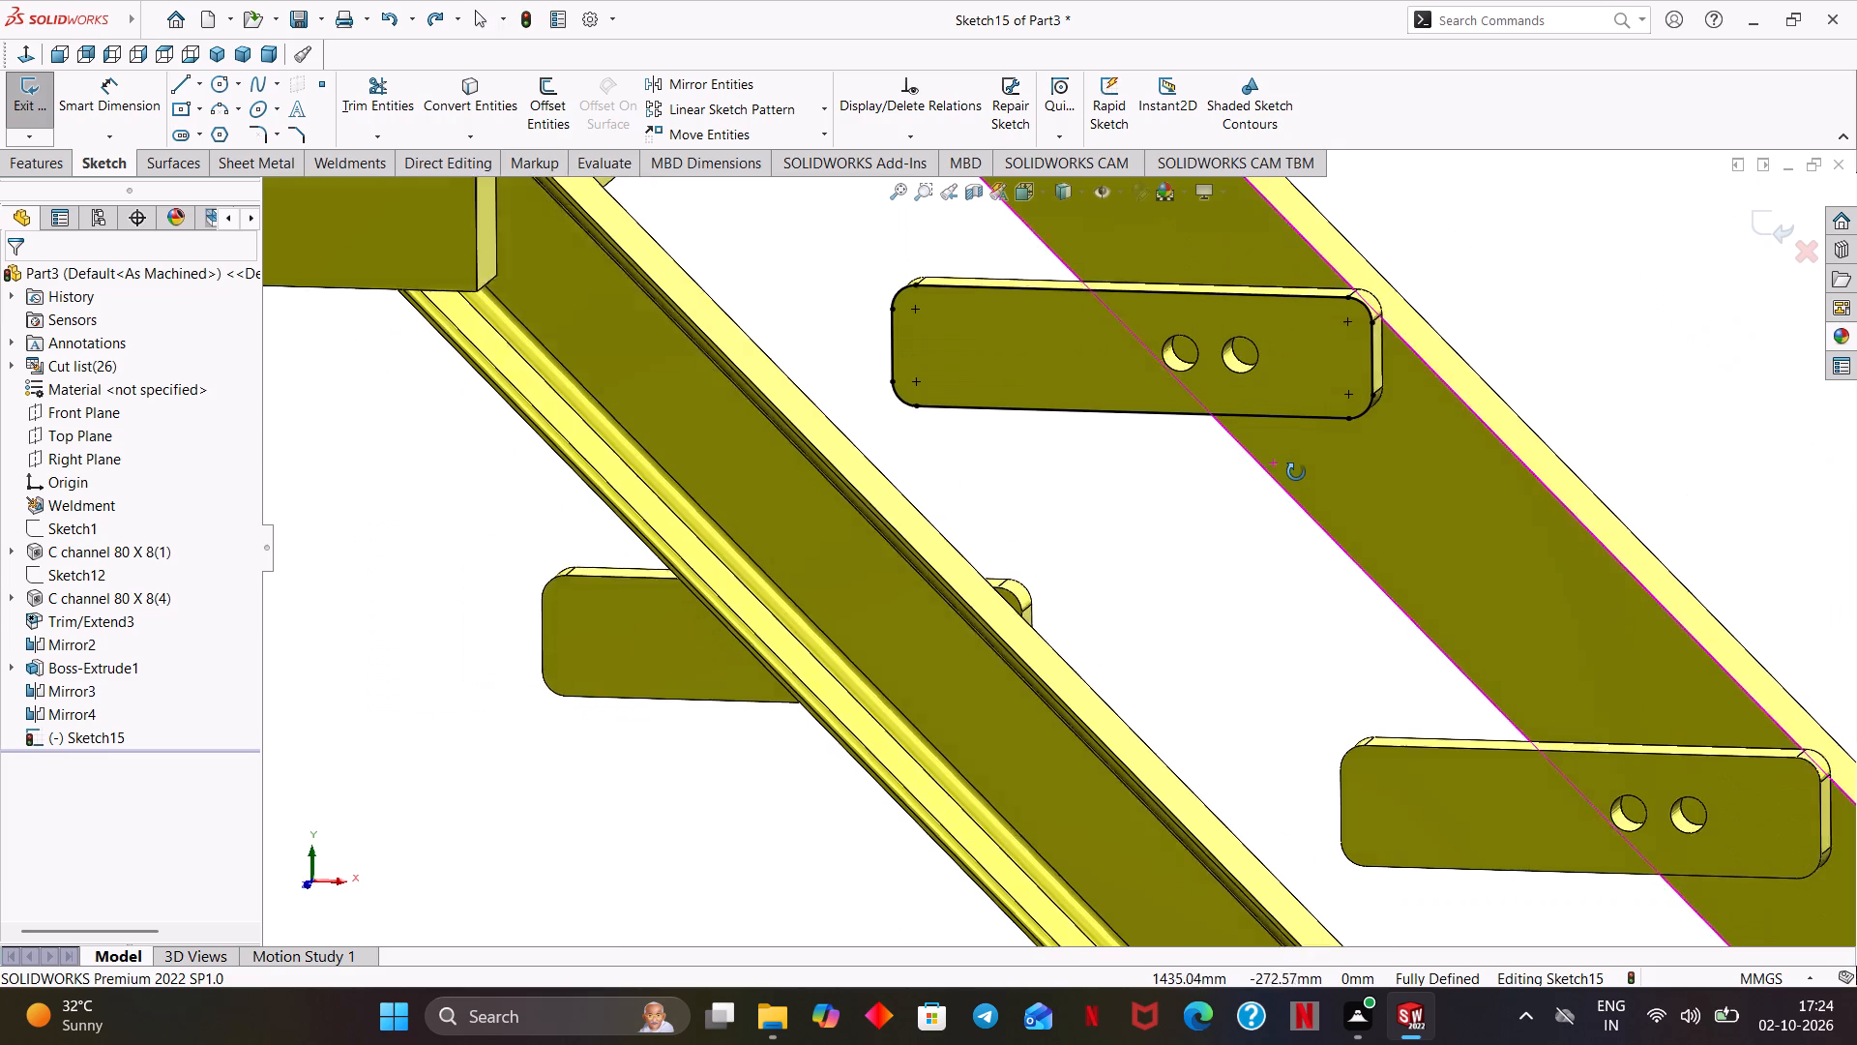
middle_drag(1296, 472, 1277, 526)
scroll(1277, 526, down, 2)
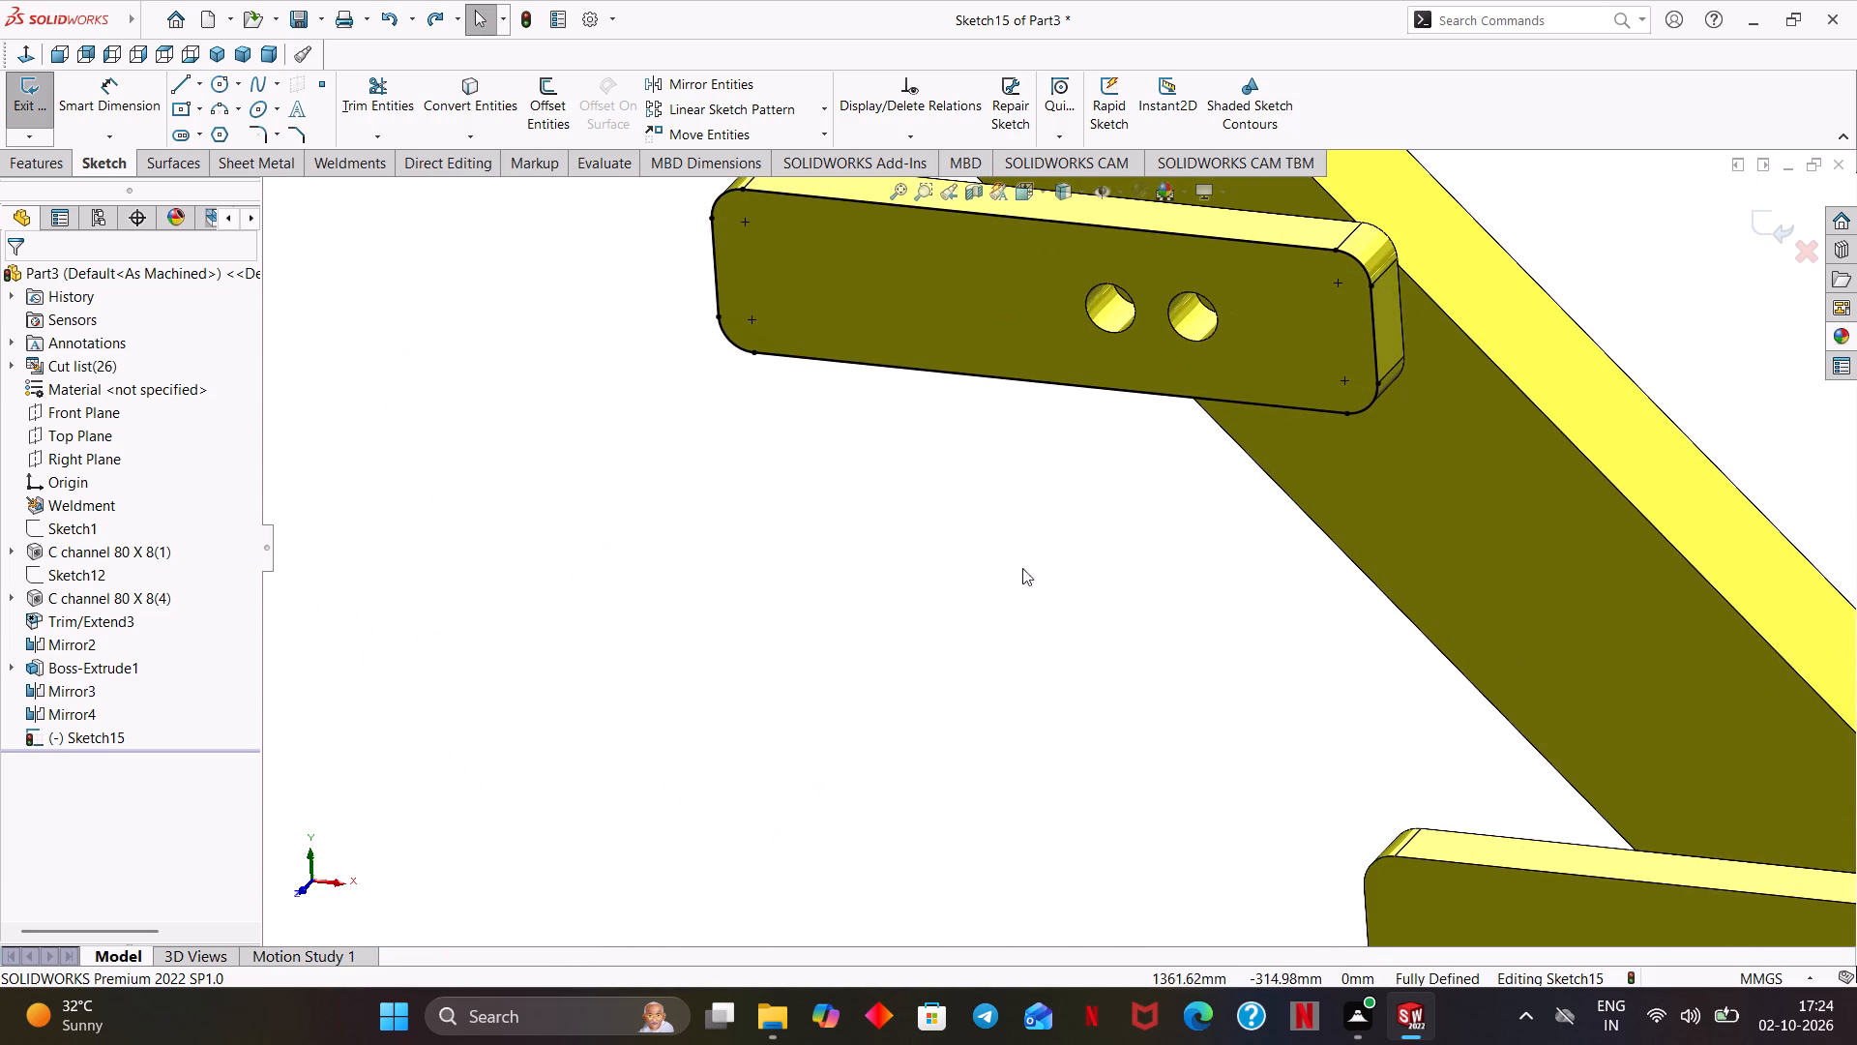
ctrl+middle_drag(1012, 559, 1068, 787)
middle_drag(1107, 768, 1127, 710)
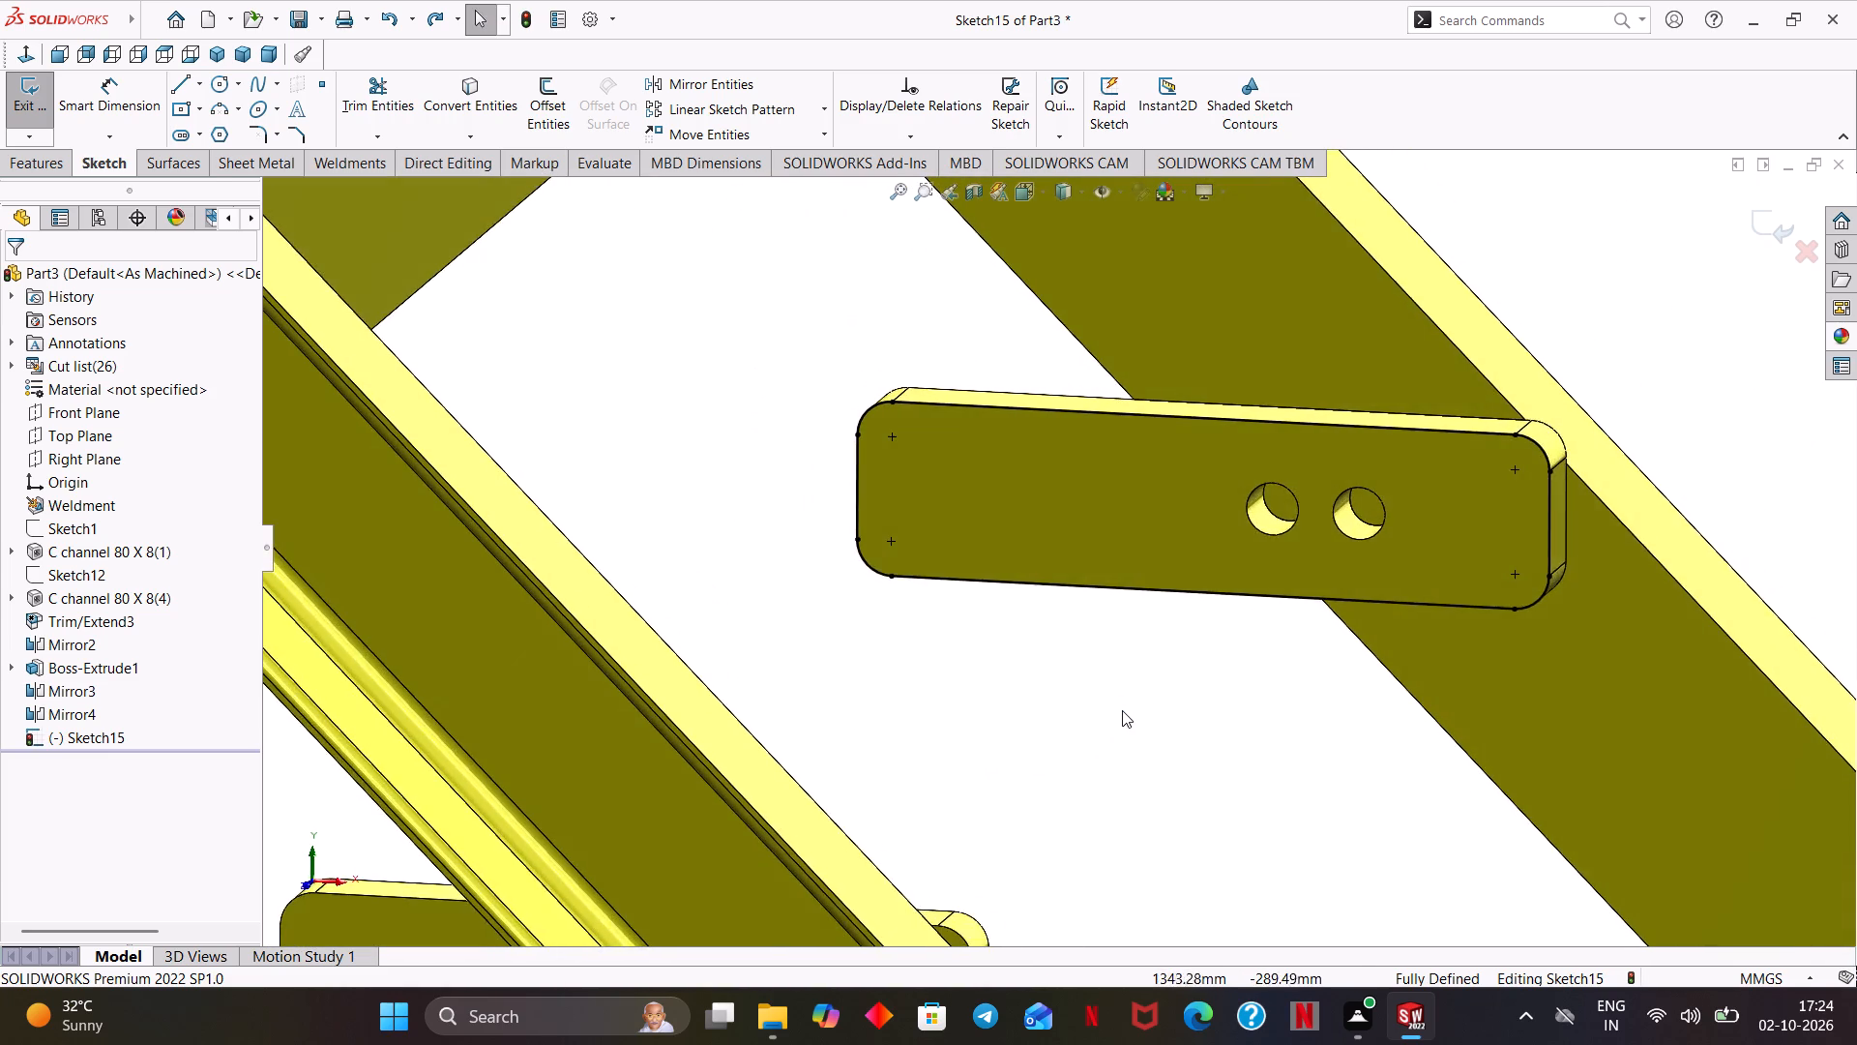
scroll(1122, 710, down, 2)
ctrl+middle_drag(1113, 671, 1033, 760)
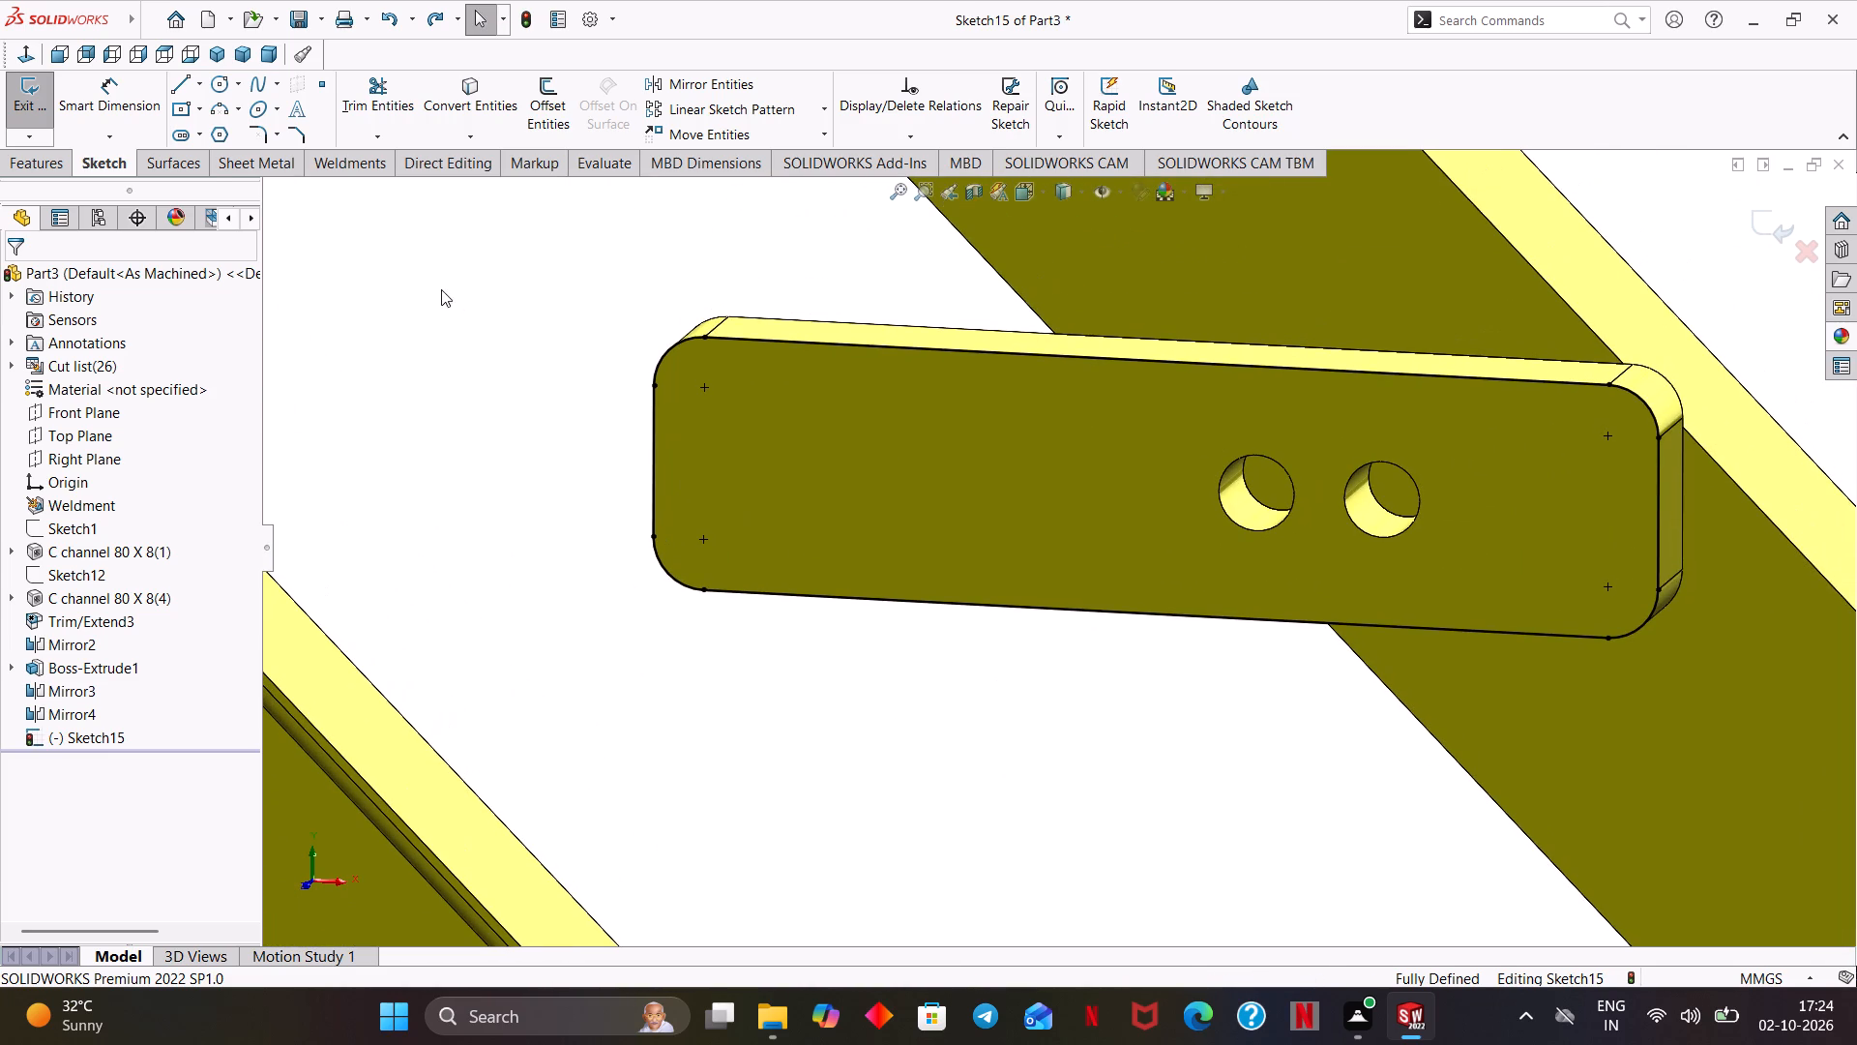
click(178, 75)
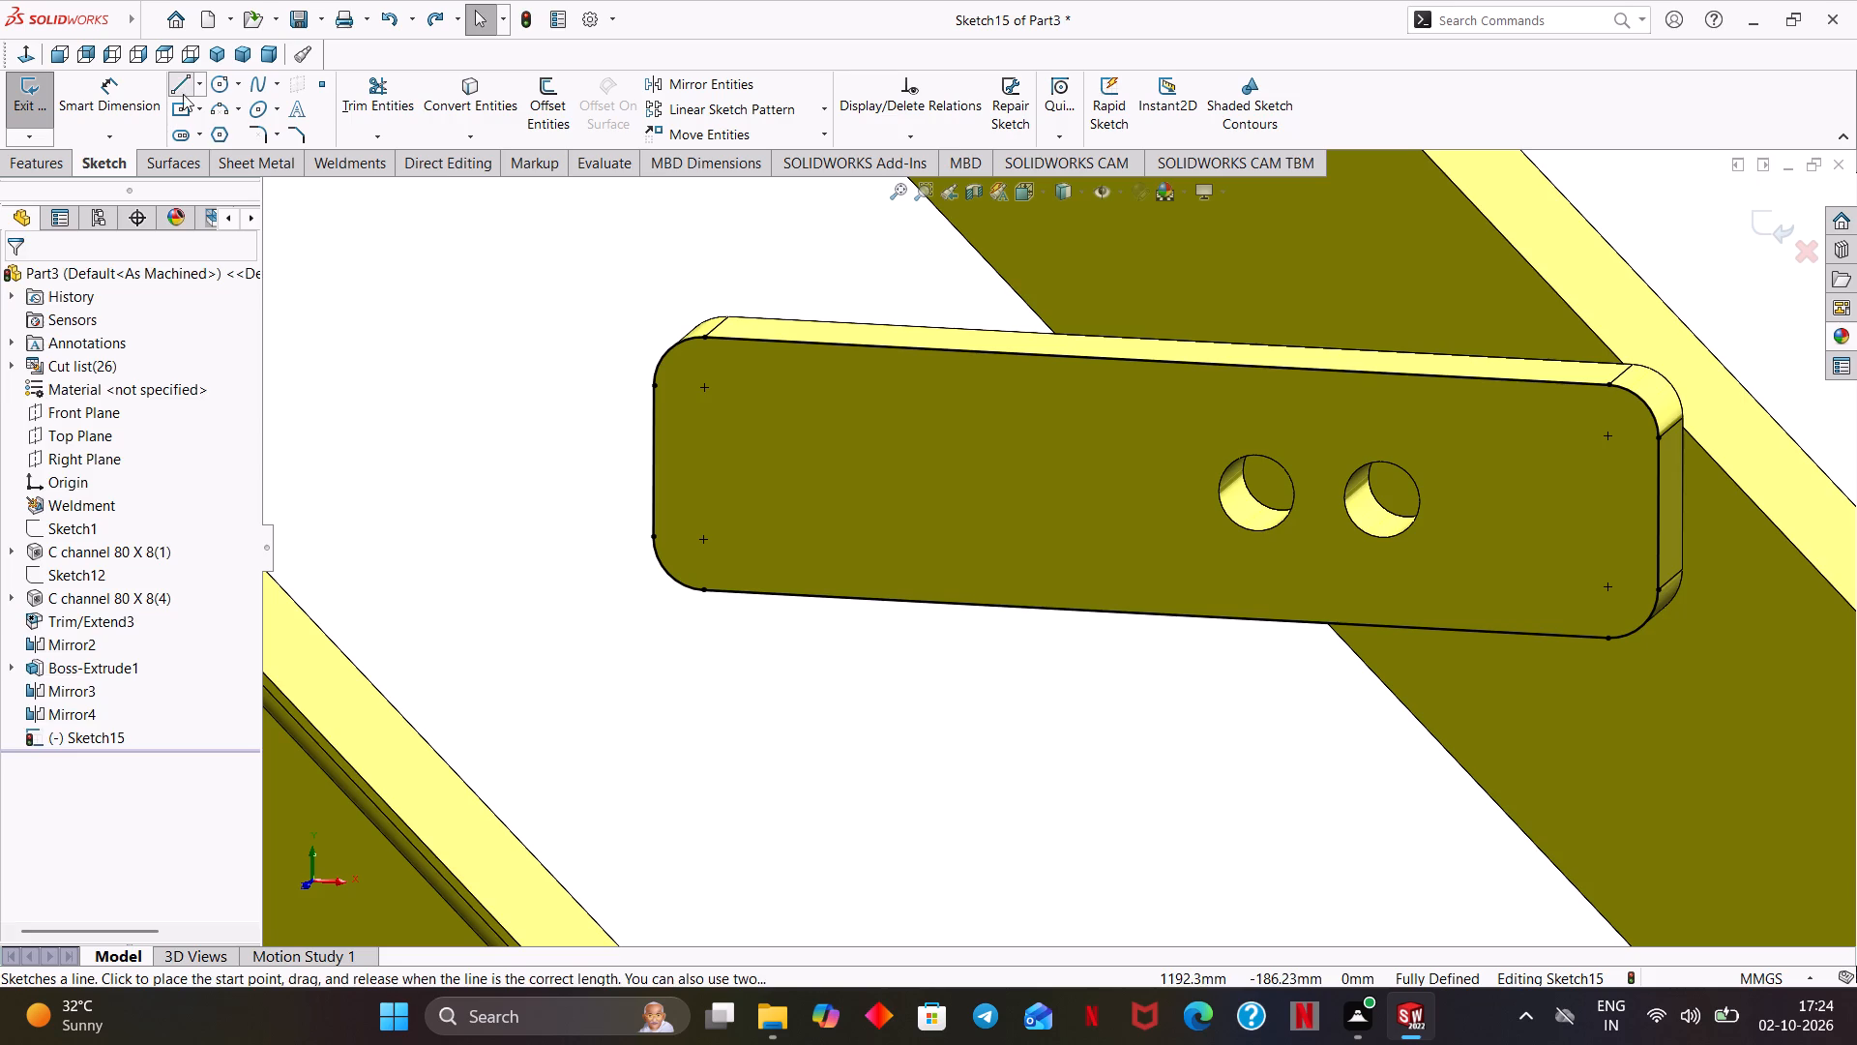
click(656, 407)
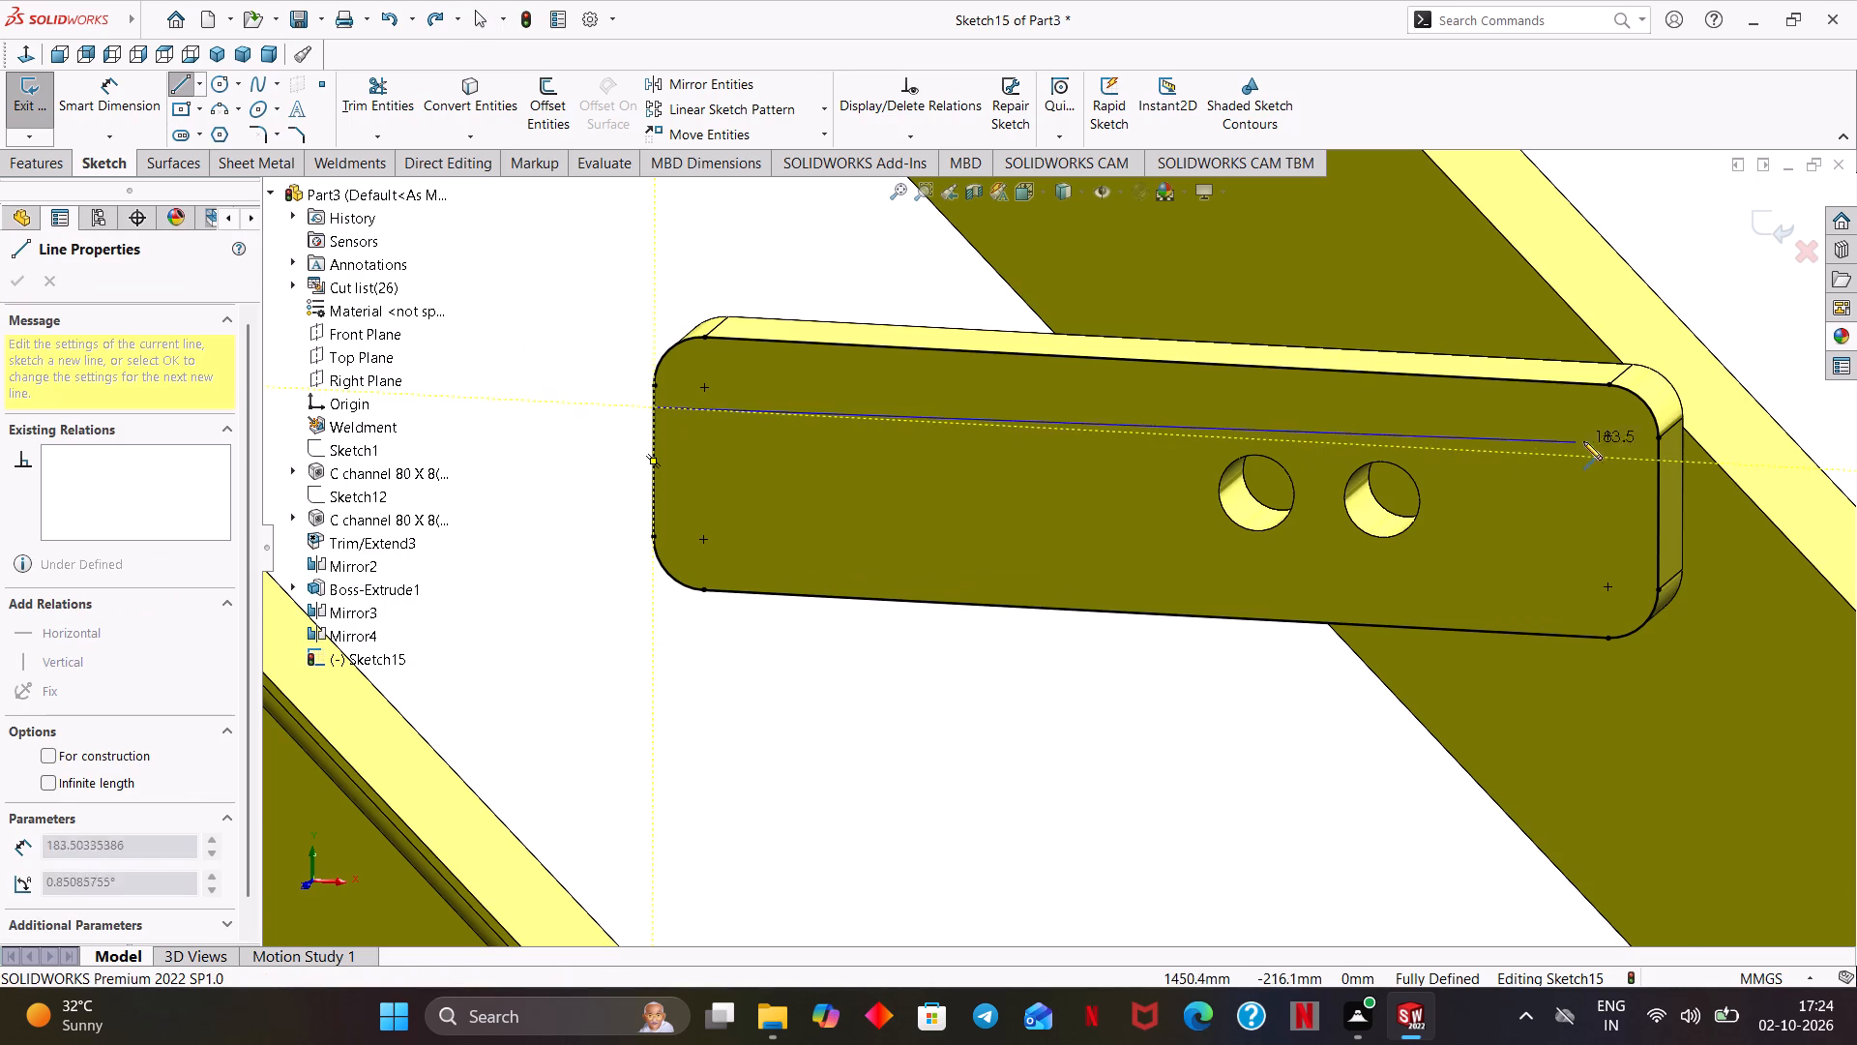
click(1660, 459)
right_click(1151, 743)
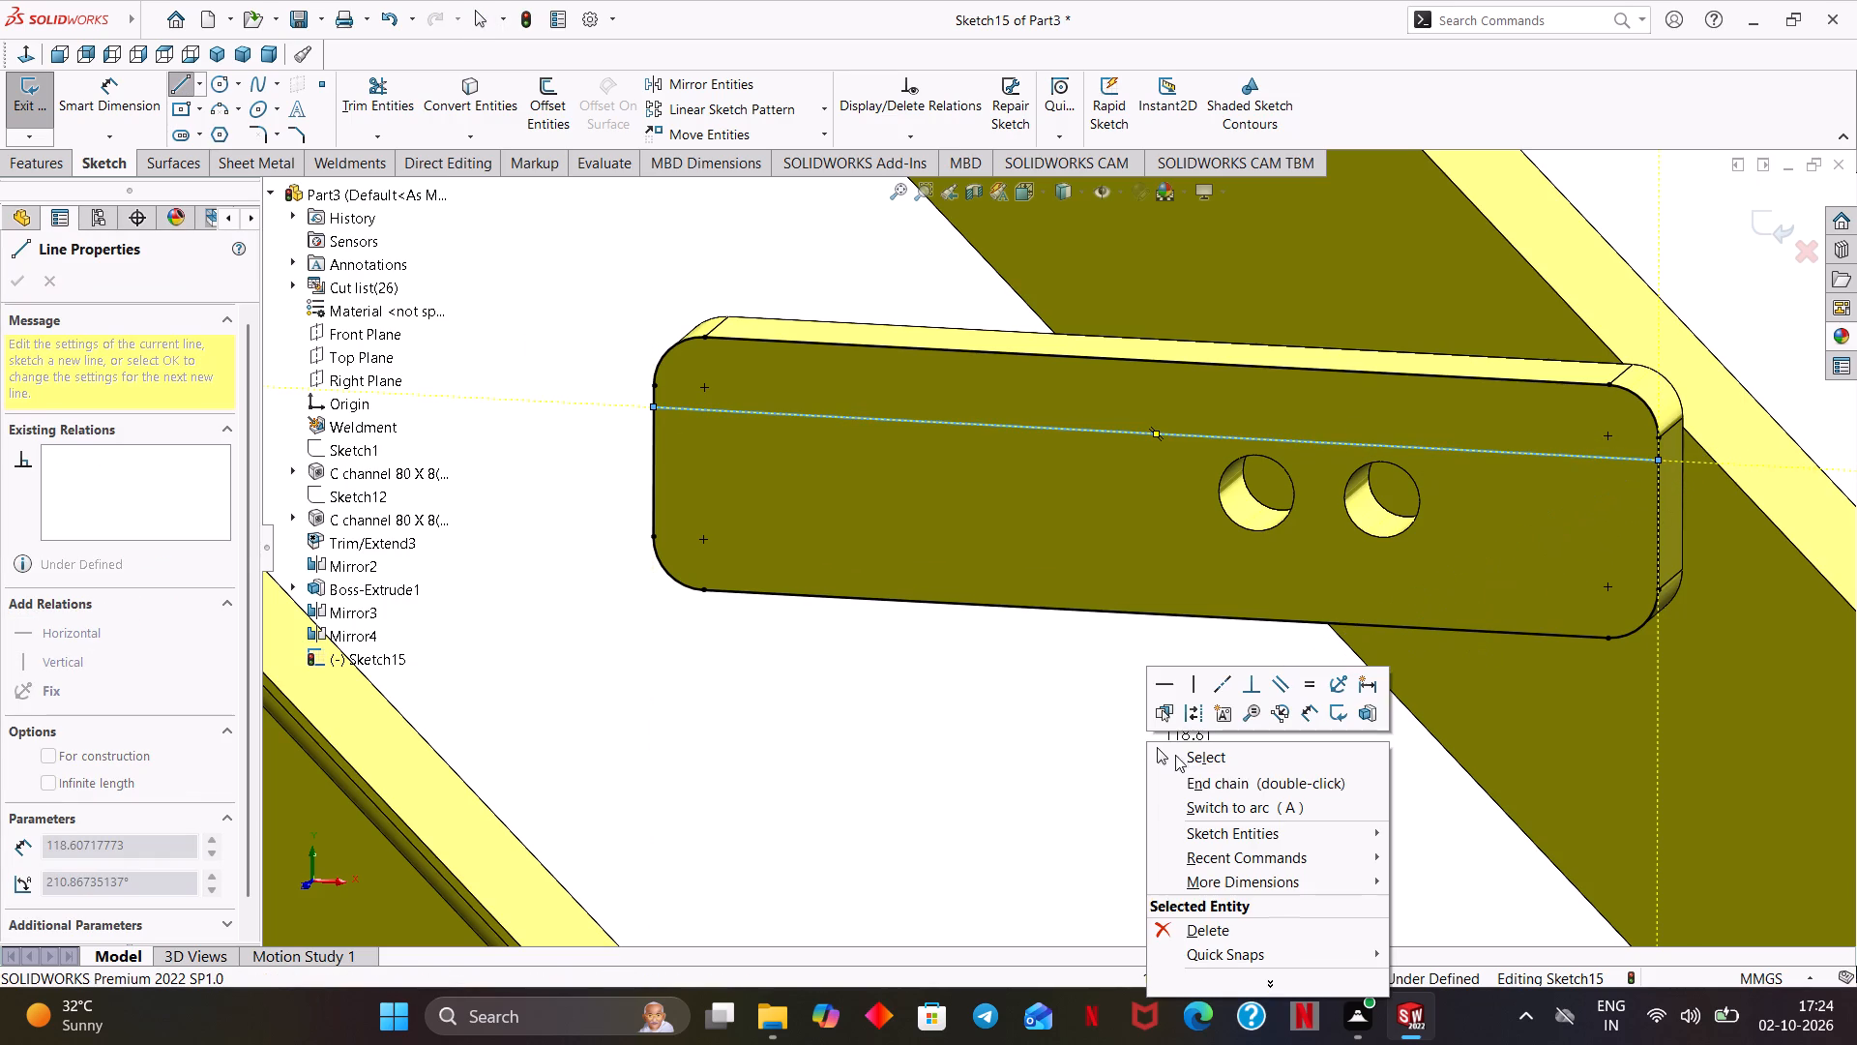
click(1225, 759)
Convert the inner face outline of the second plate down the same sloped leg into sketch entities.
scroll(1264, 739, up, 4)
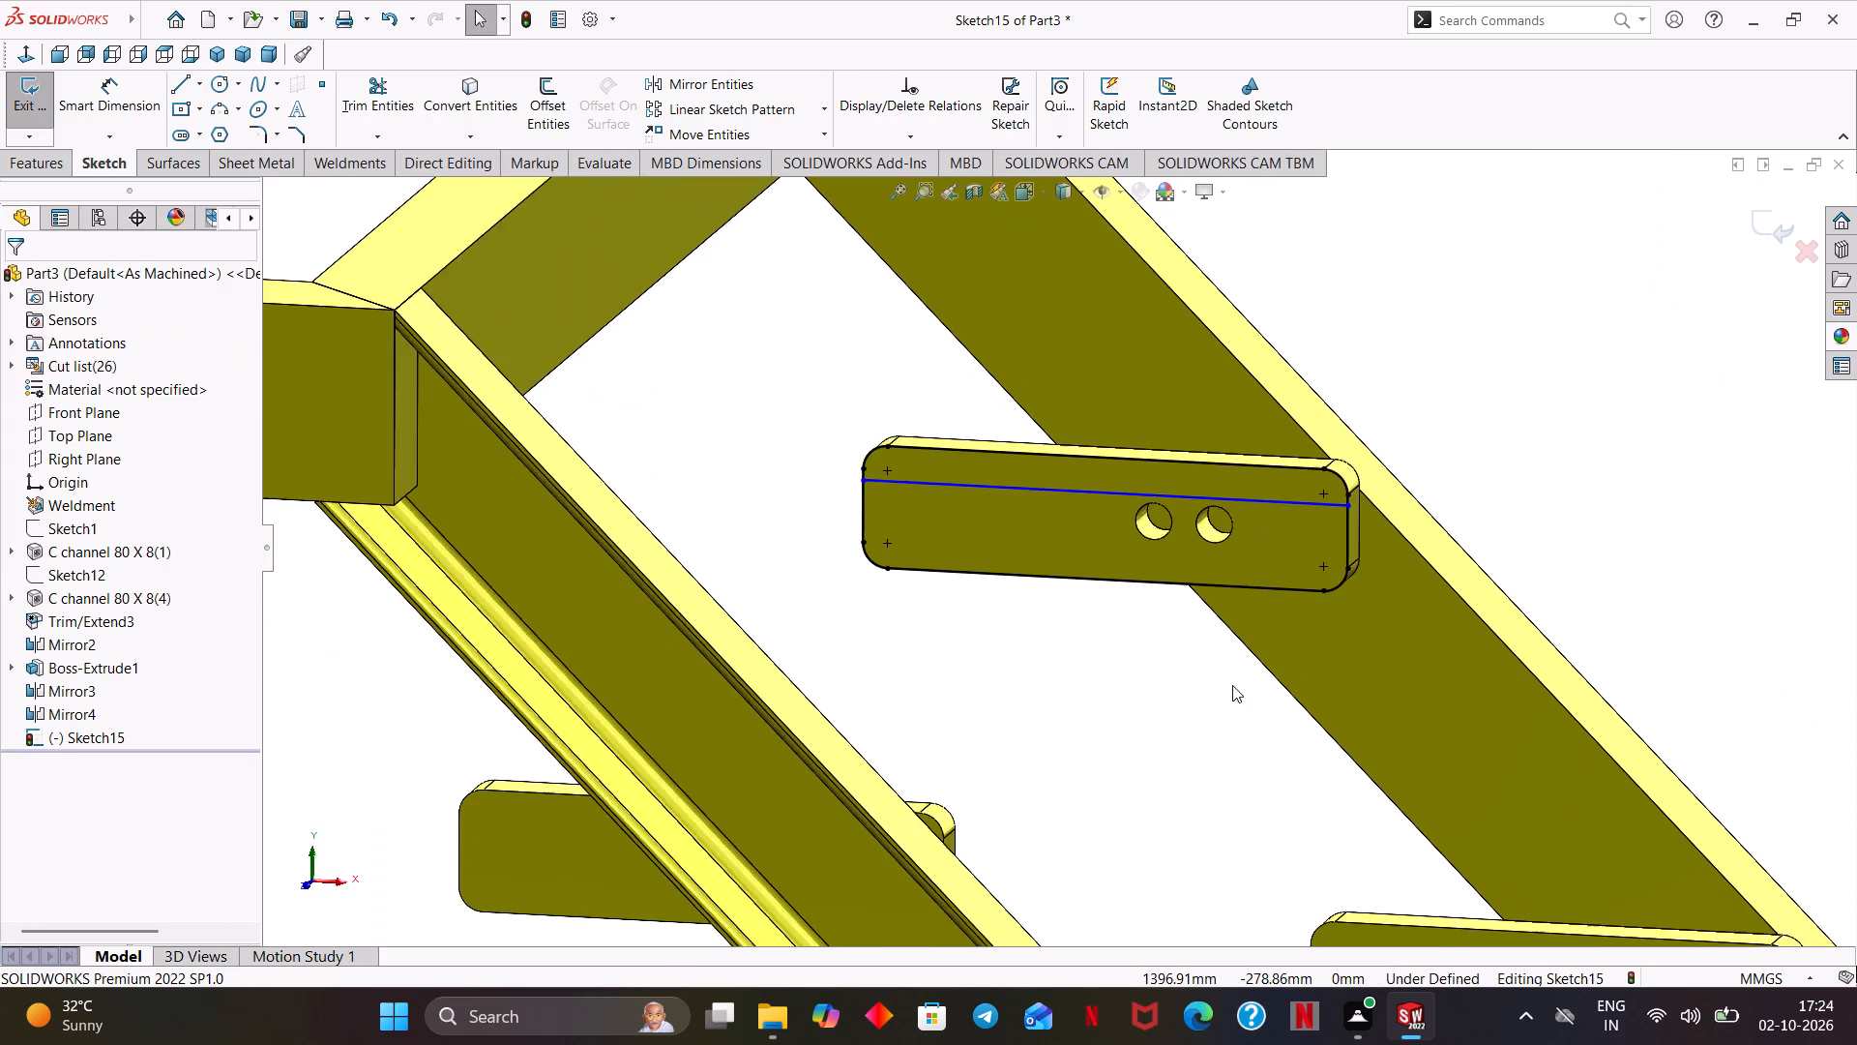
scroll(1232, 685, up, 3)
ctrl+middle_drag(1246, 791, 1118, 655)
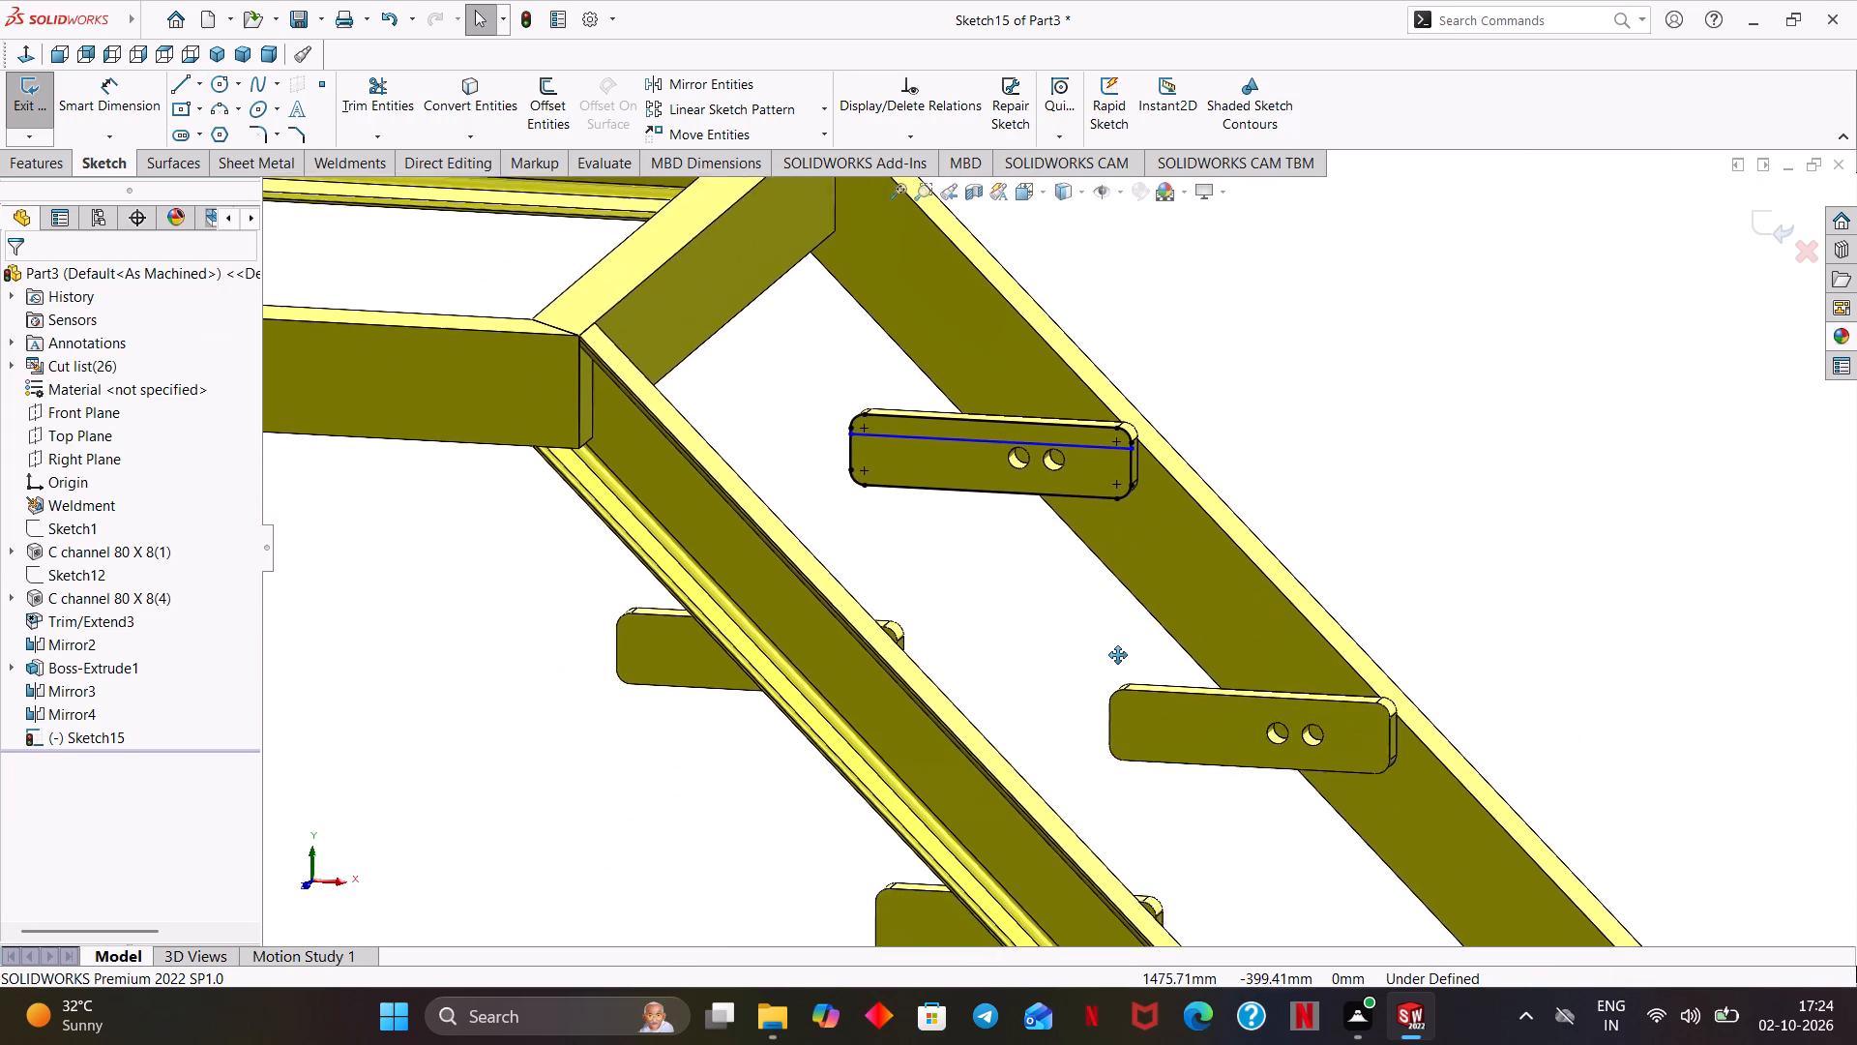
ctrl+middle_drag(1118, 655, 1114, 646)
scroll(1114, 646, down, 2)
scroll(967, 534, down, 2)
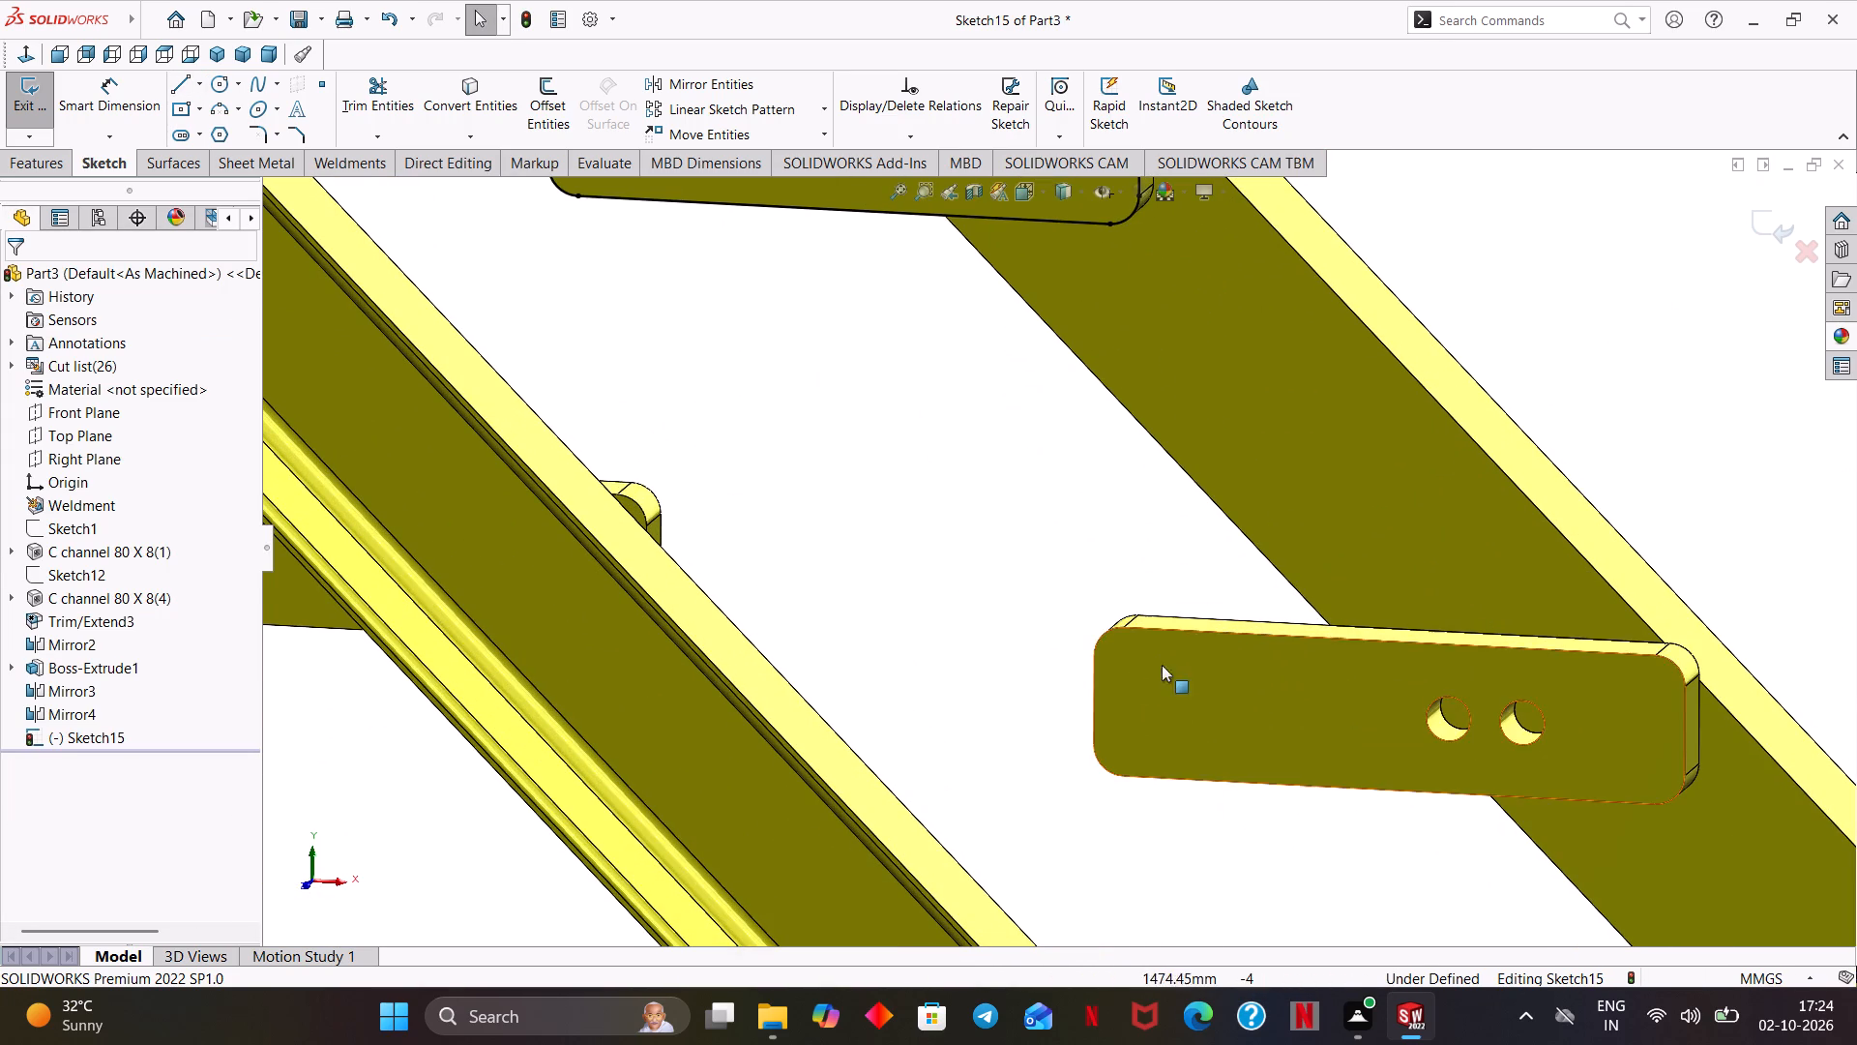
click(1147, 671)
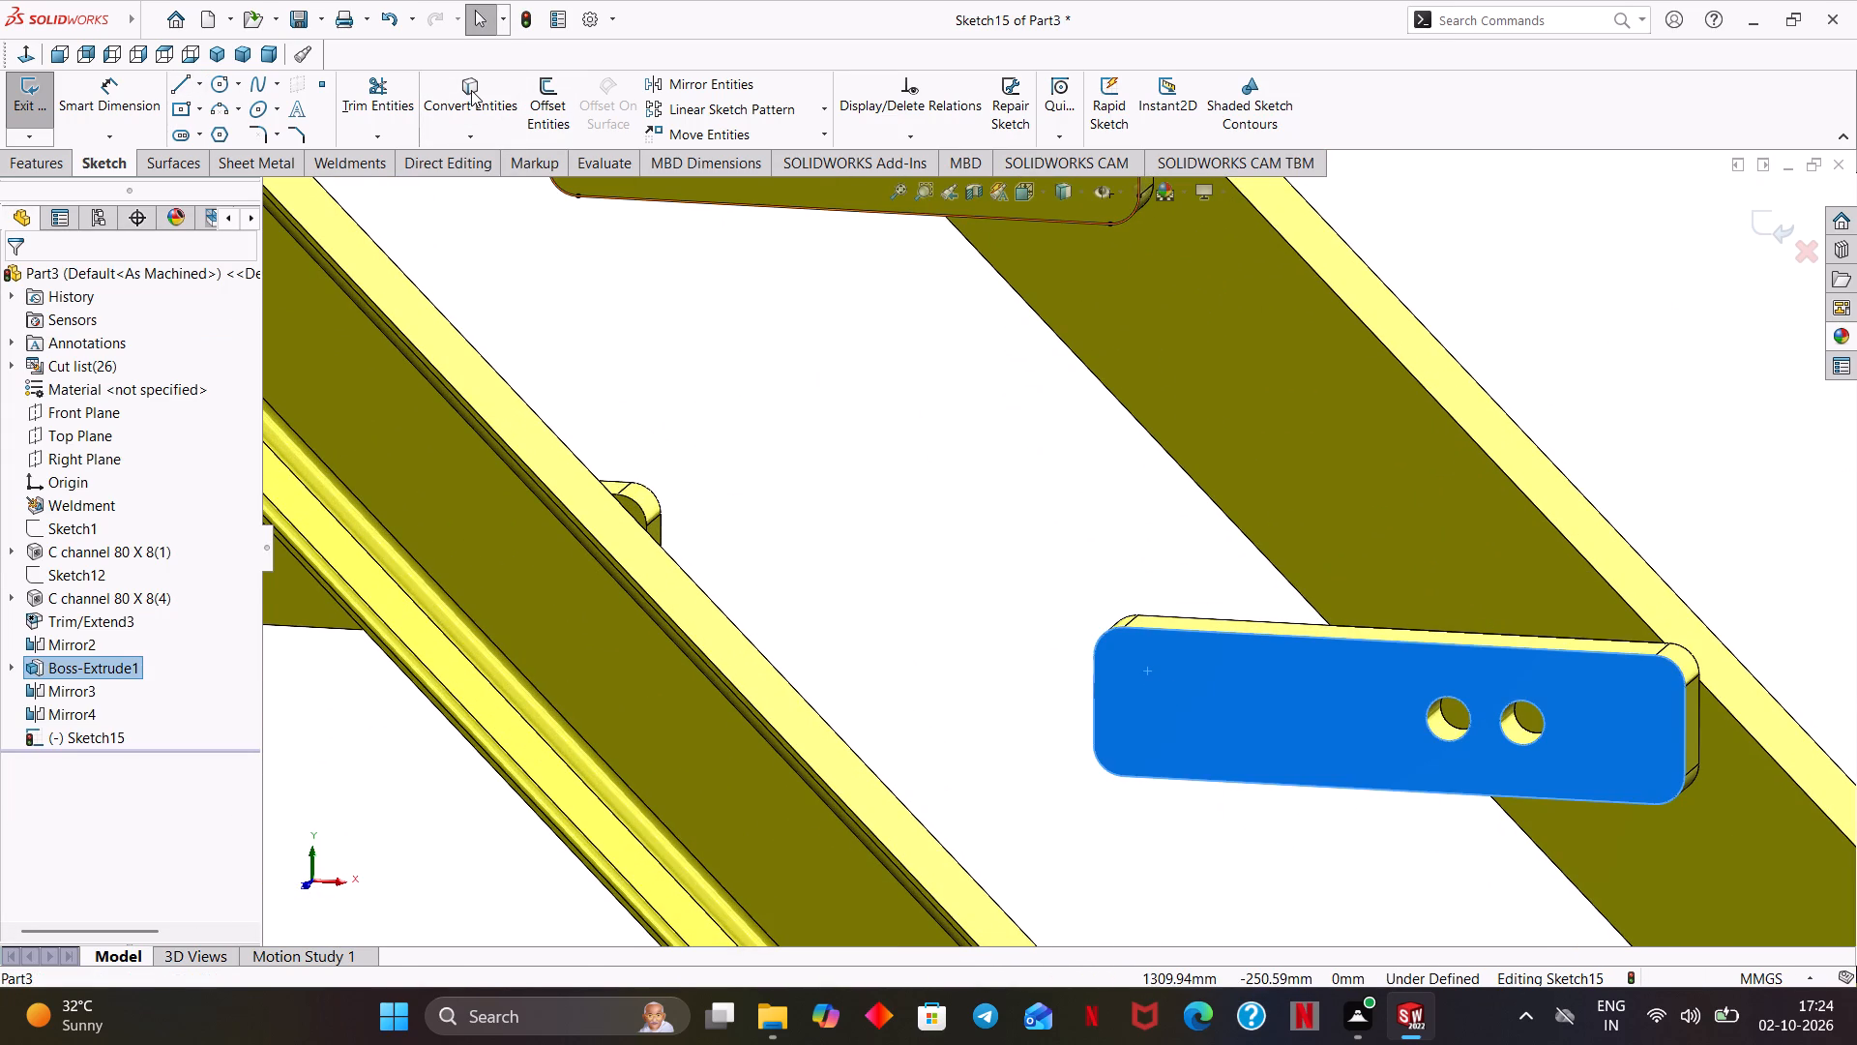
click(471, 90)
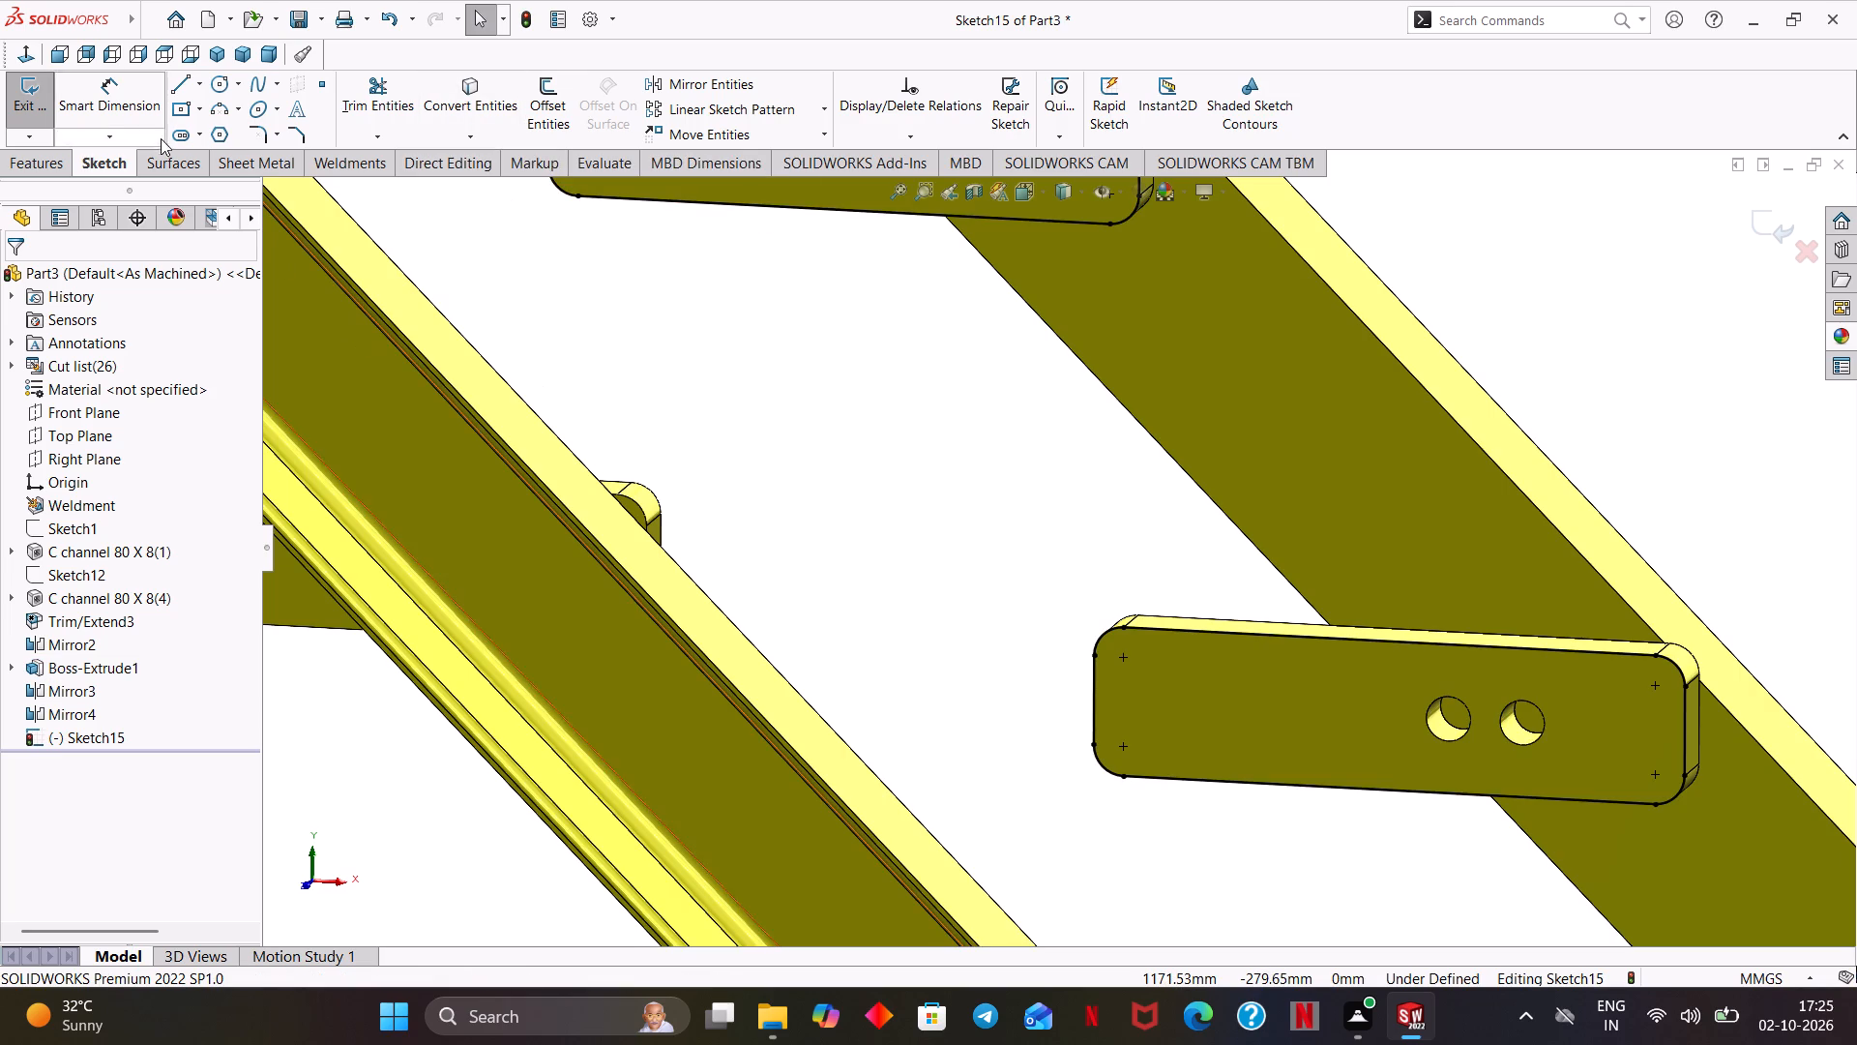
Sketch a 200 mm horizontal line across the second plate's outline, just below its upper corner arcs and above the two holes.
click(180, 80)
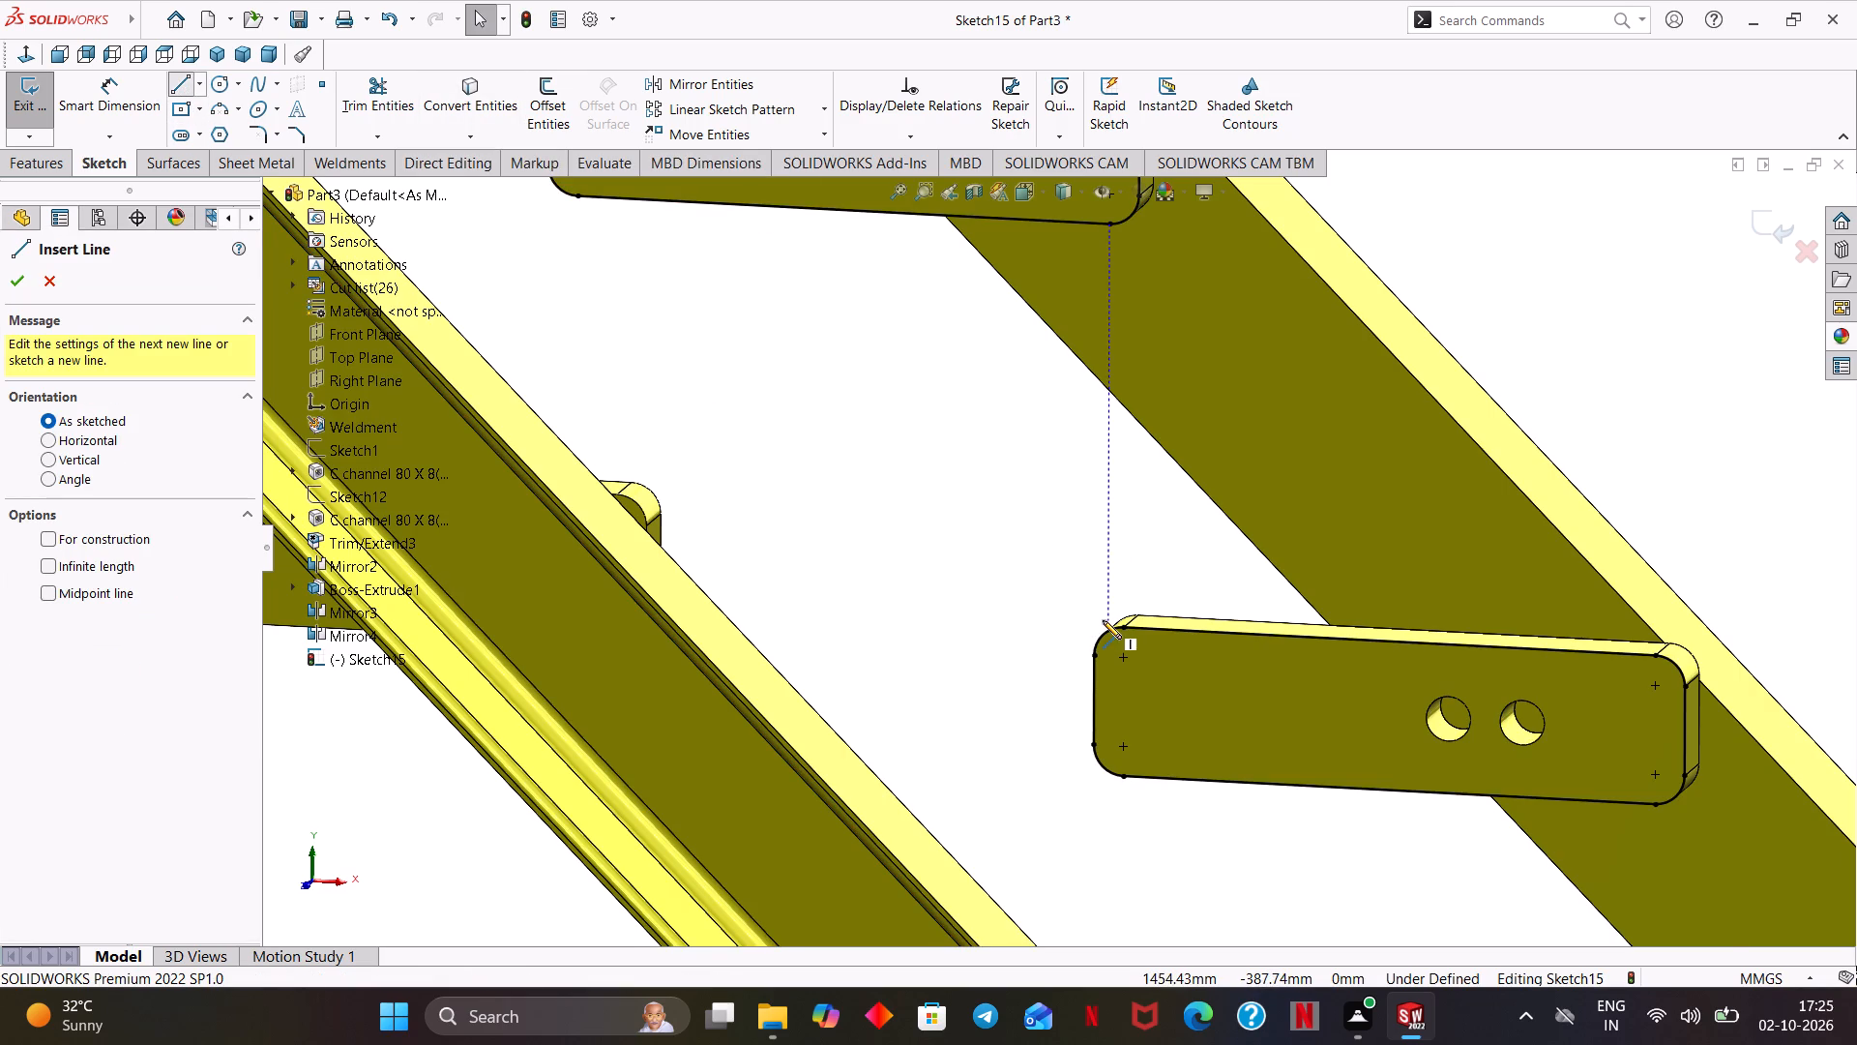
scroll(1103, 620, down, 3)
ctrl+middle_drag(1194, 720, 881, 474)
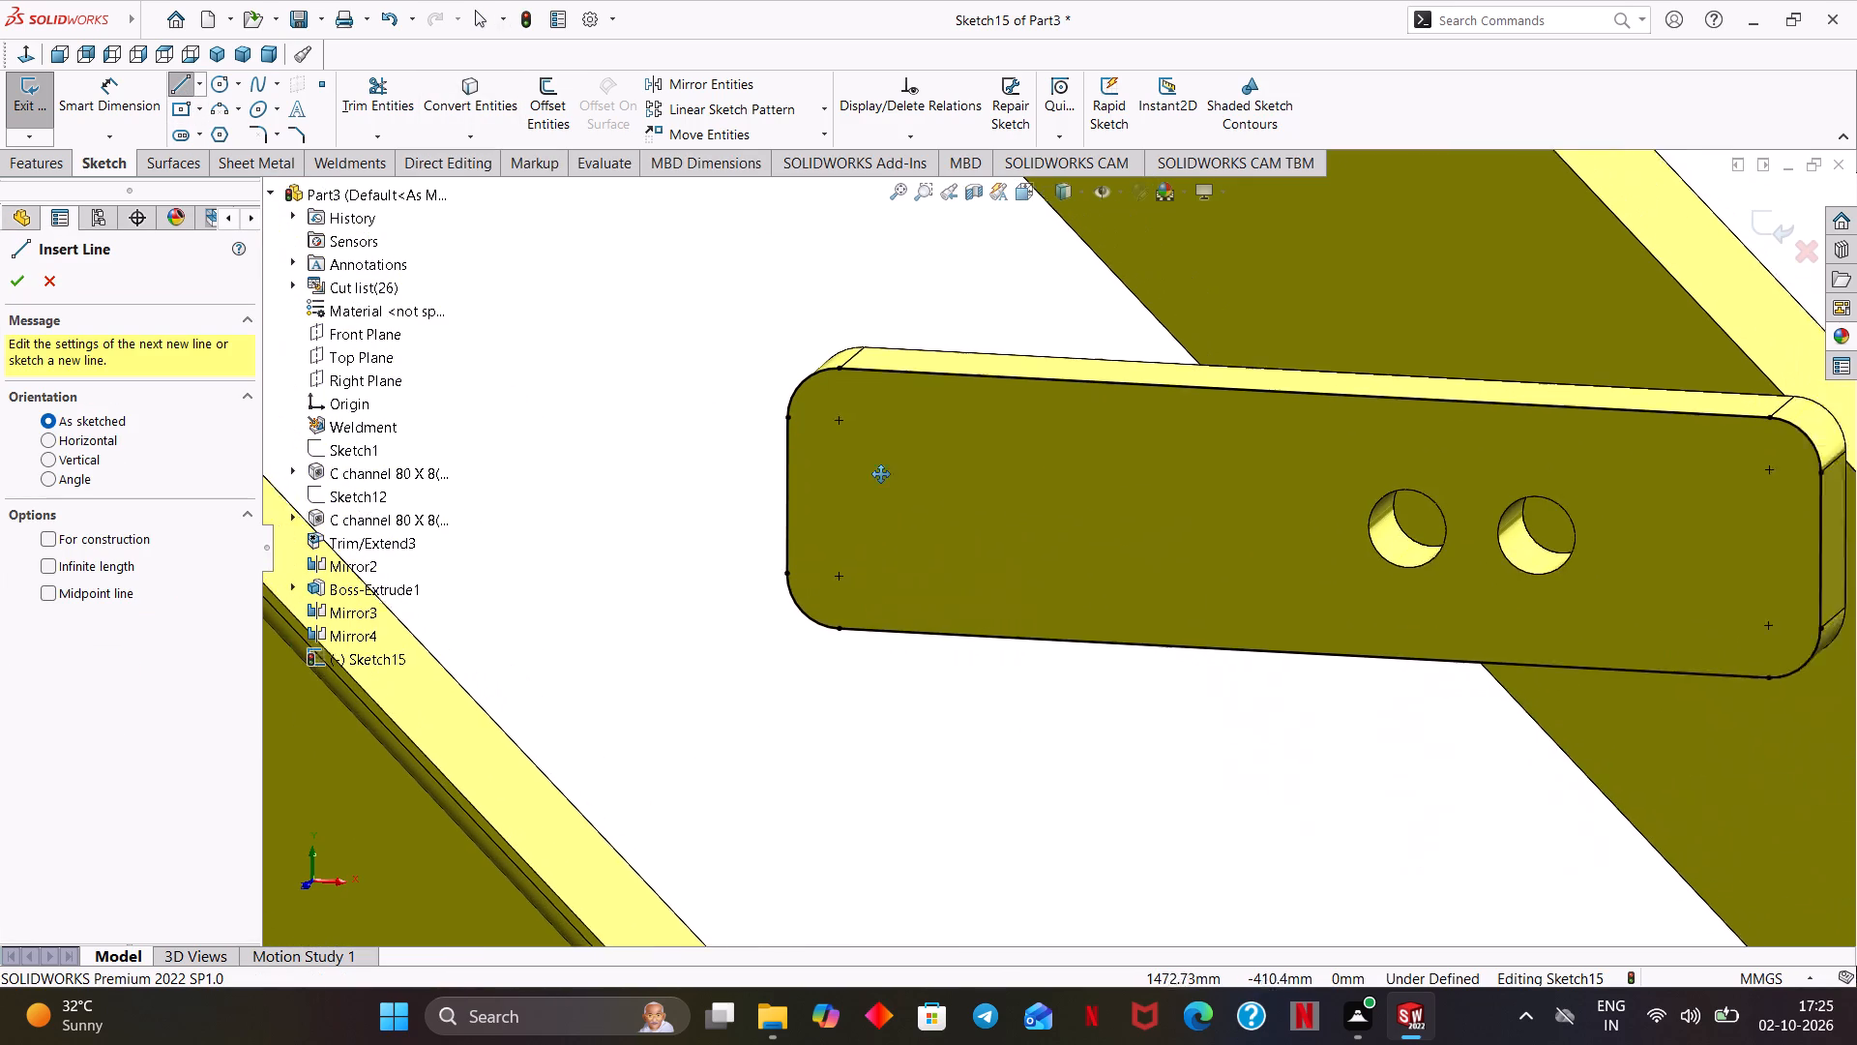
ctrl+middle_drag(881, 474, 805, 485)
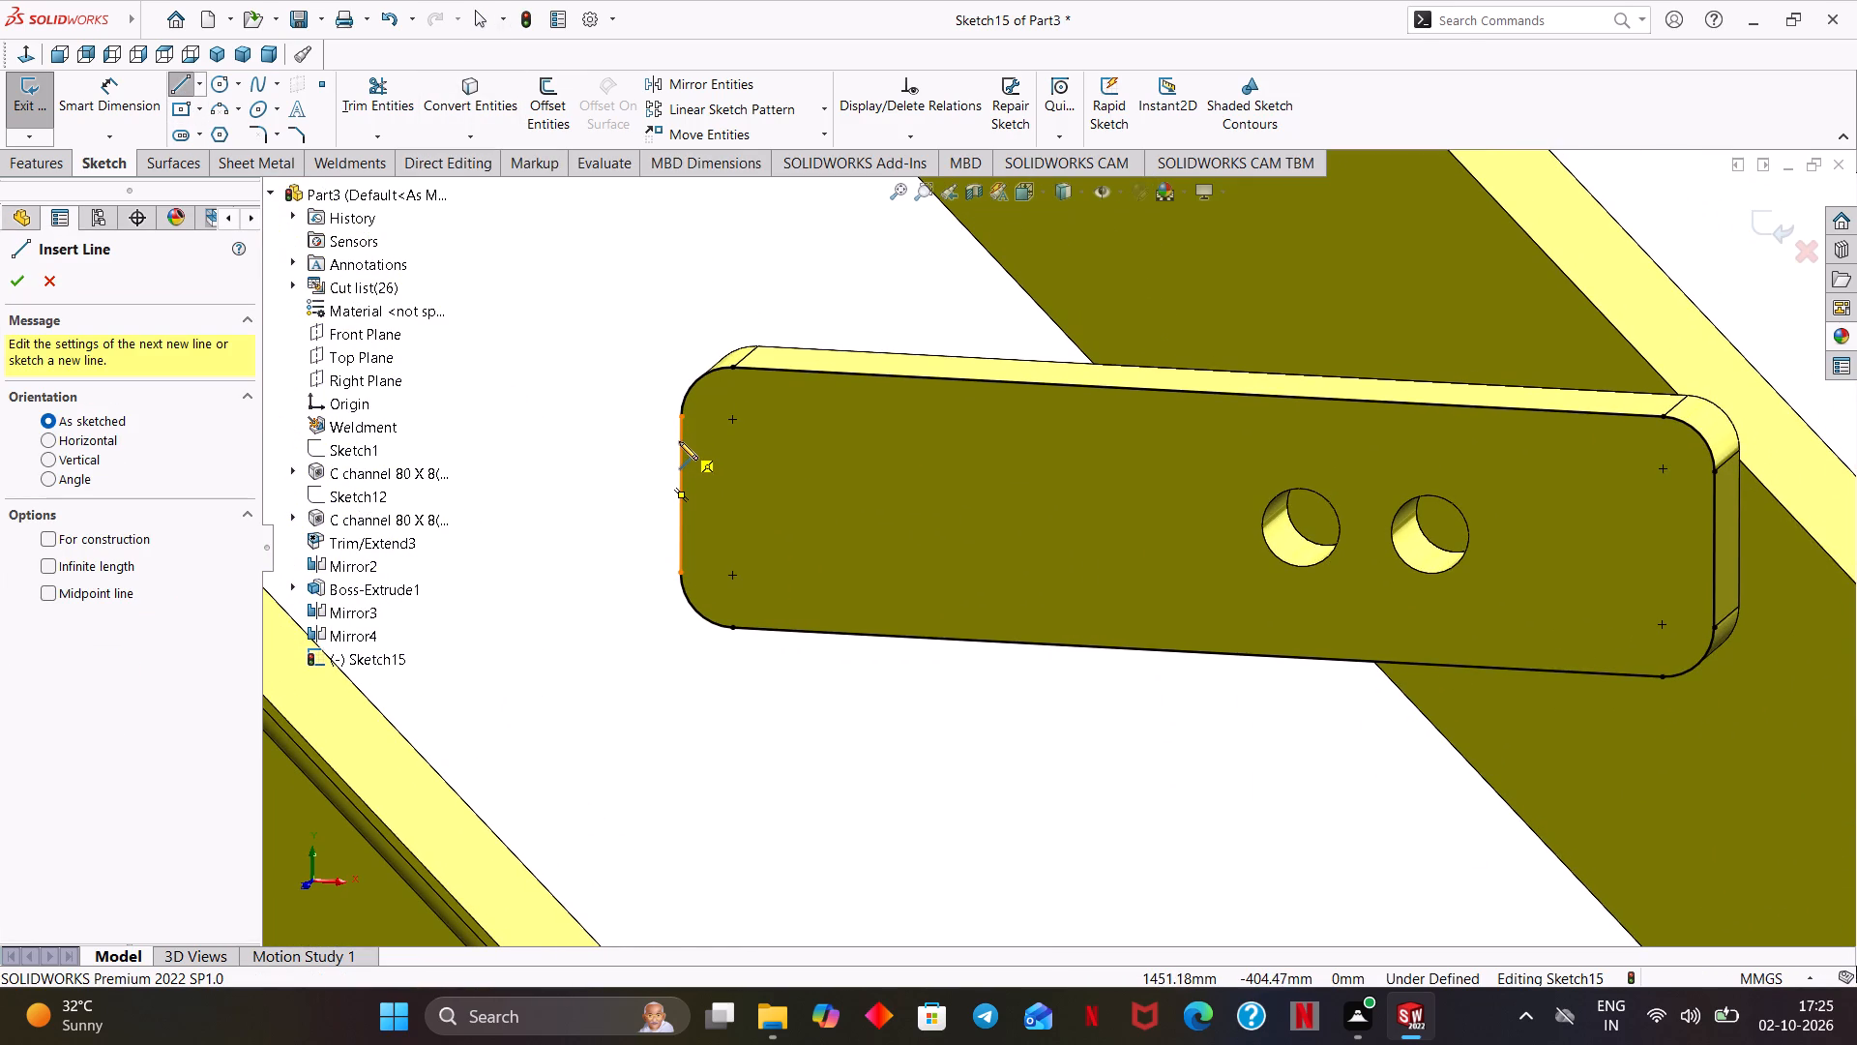
click(680, 440)
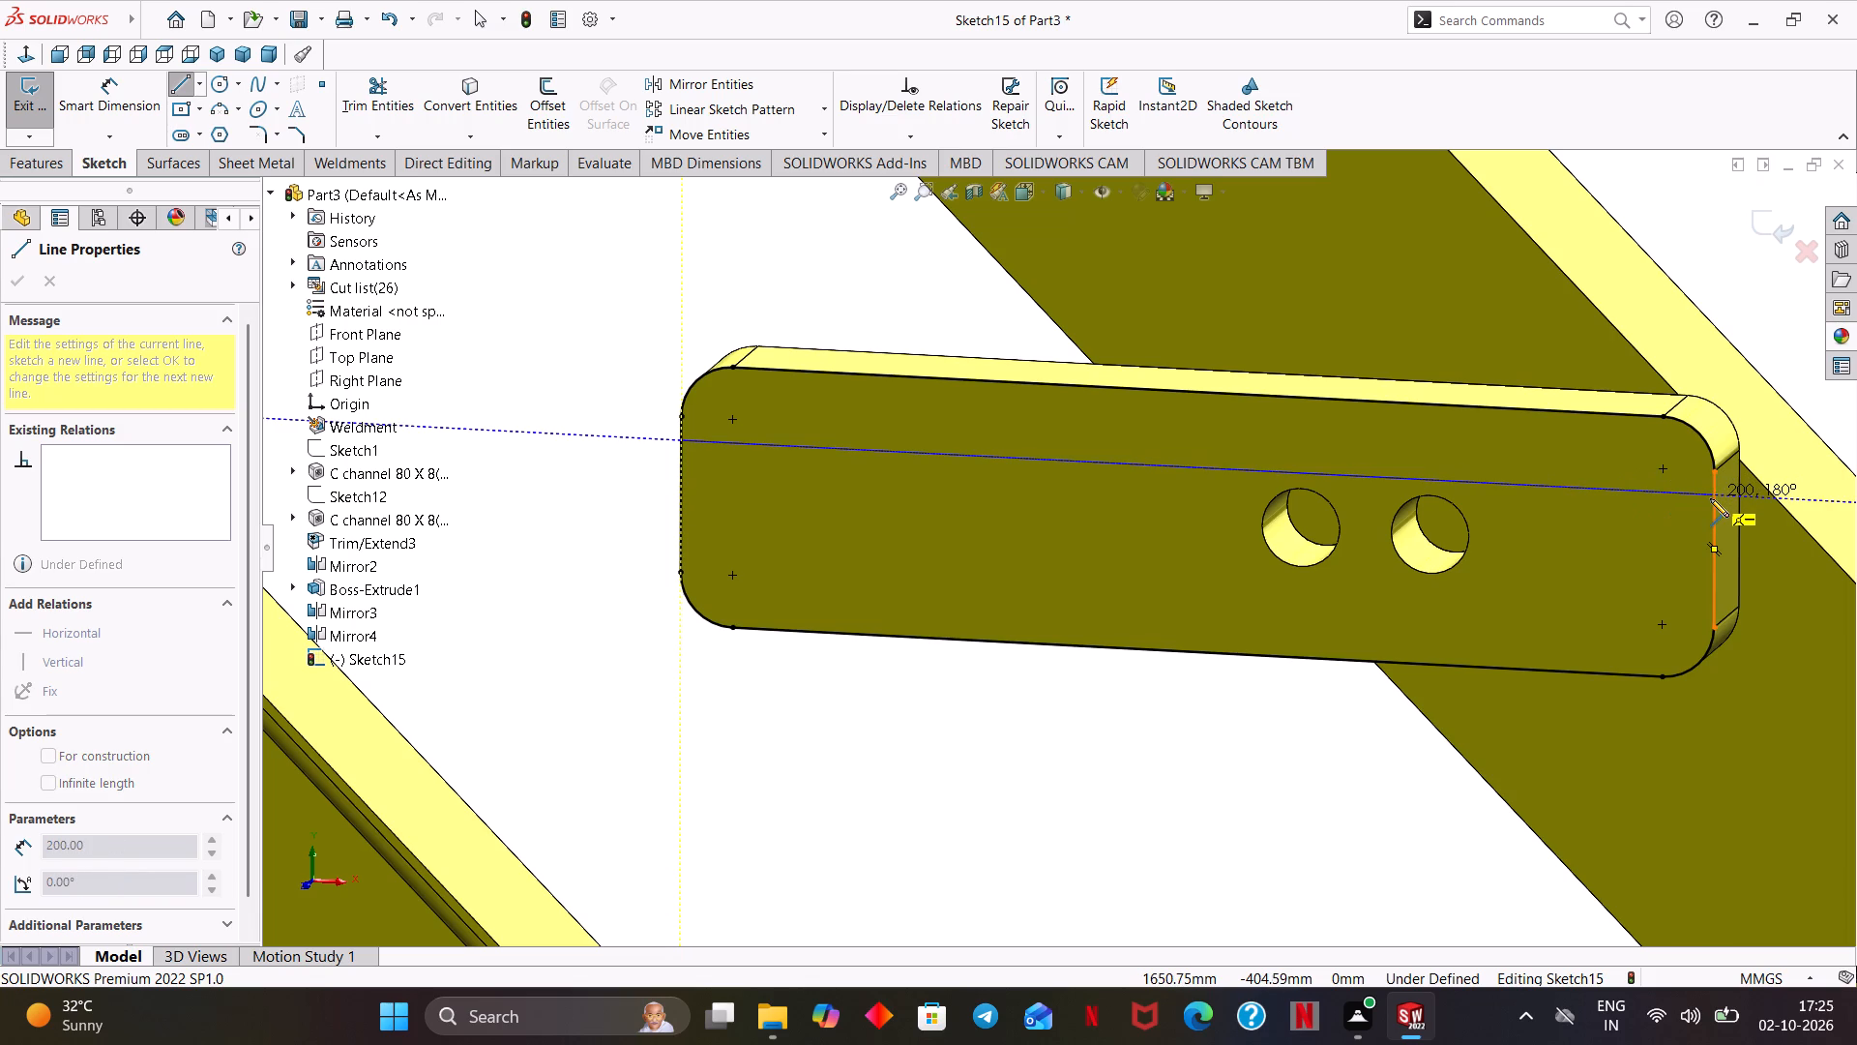
click(1714, 494)
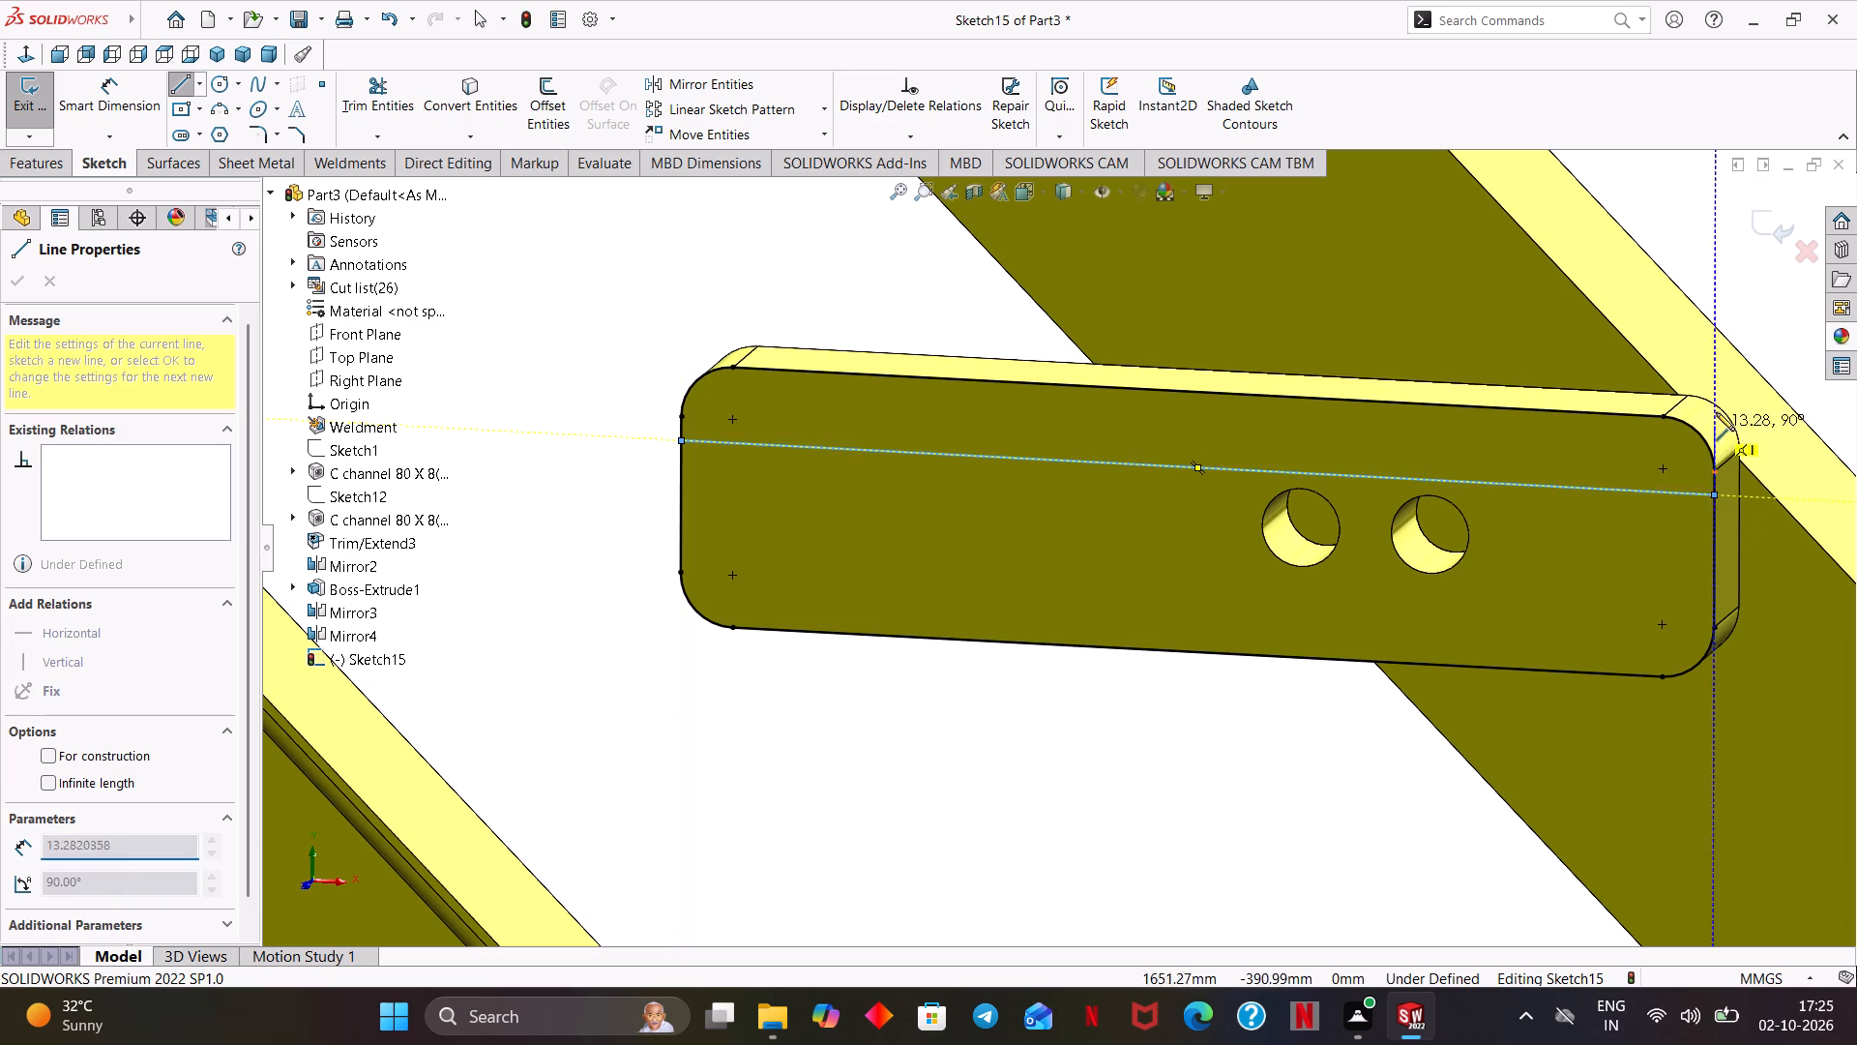
right_click(800, 762)
click(862, 777)
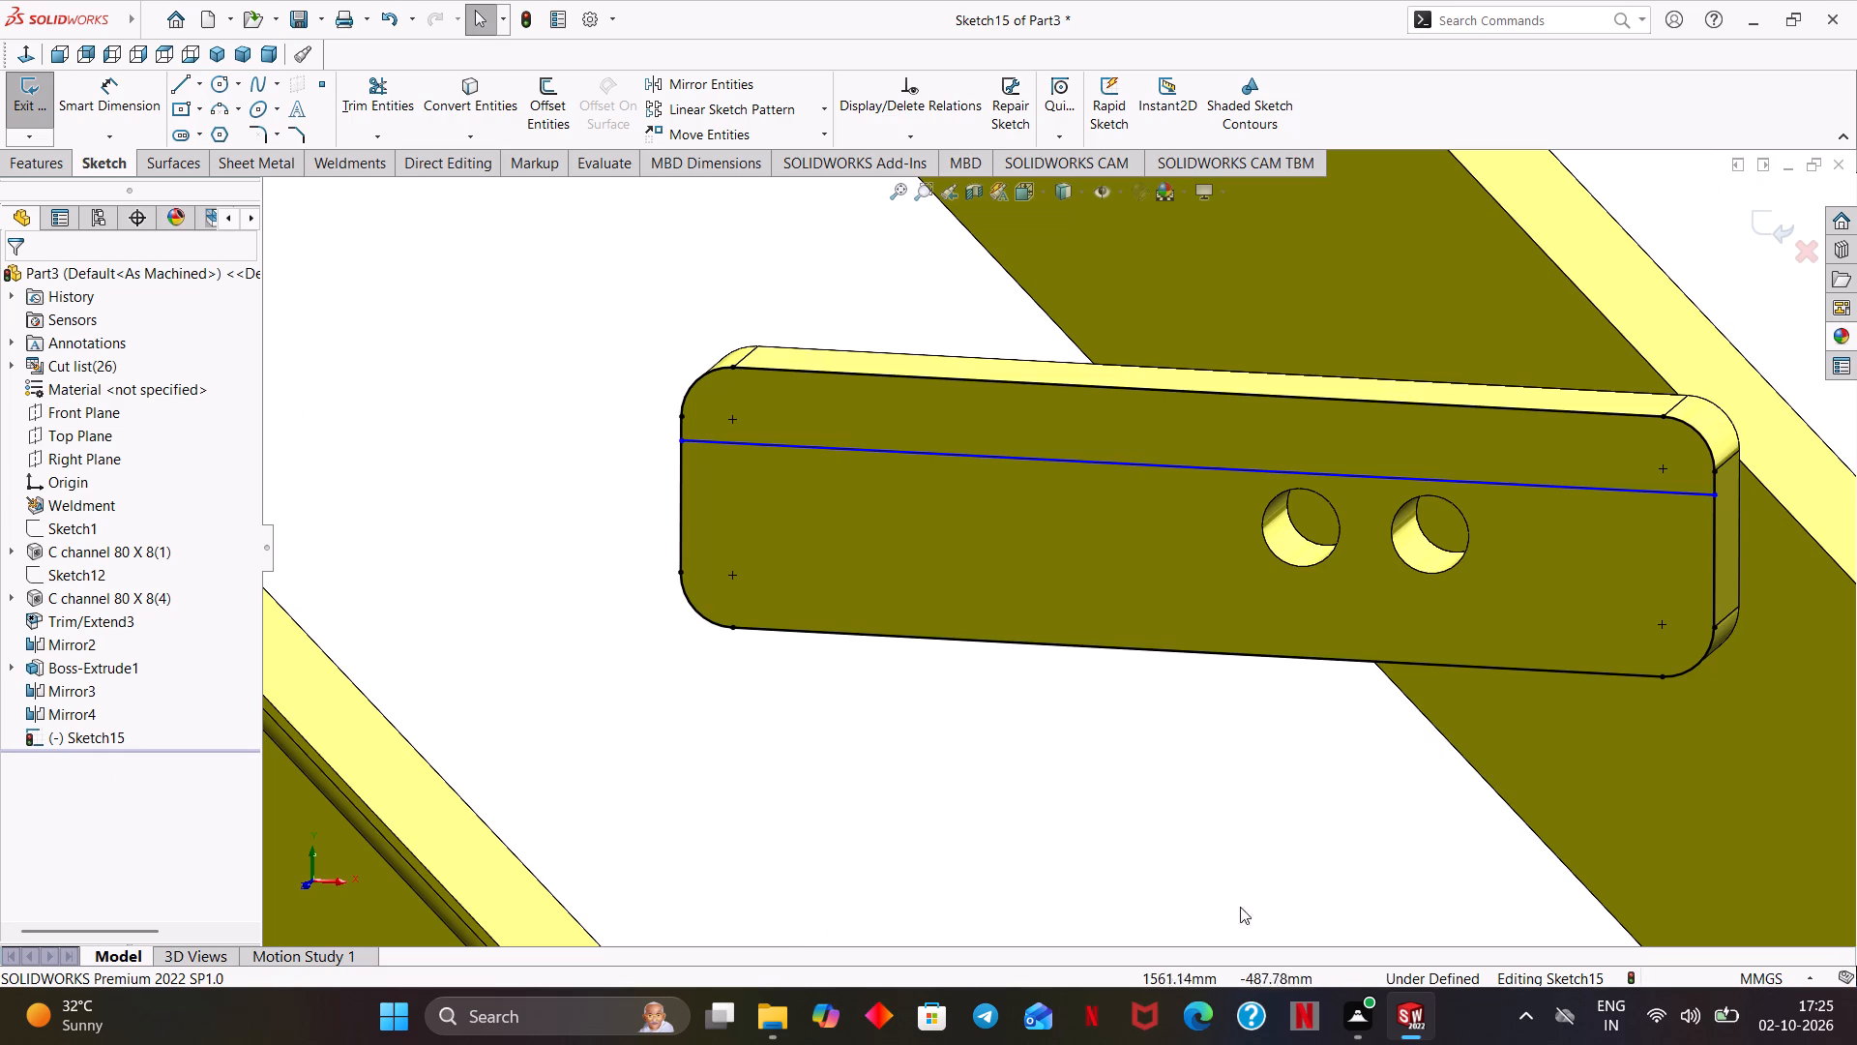
Convert the inner face outline of the third plate down the same sloped leg into sketch entities.
scroll(1211, 893, down, 1)
middle_drag(1692, 702, 1663, 723)
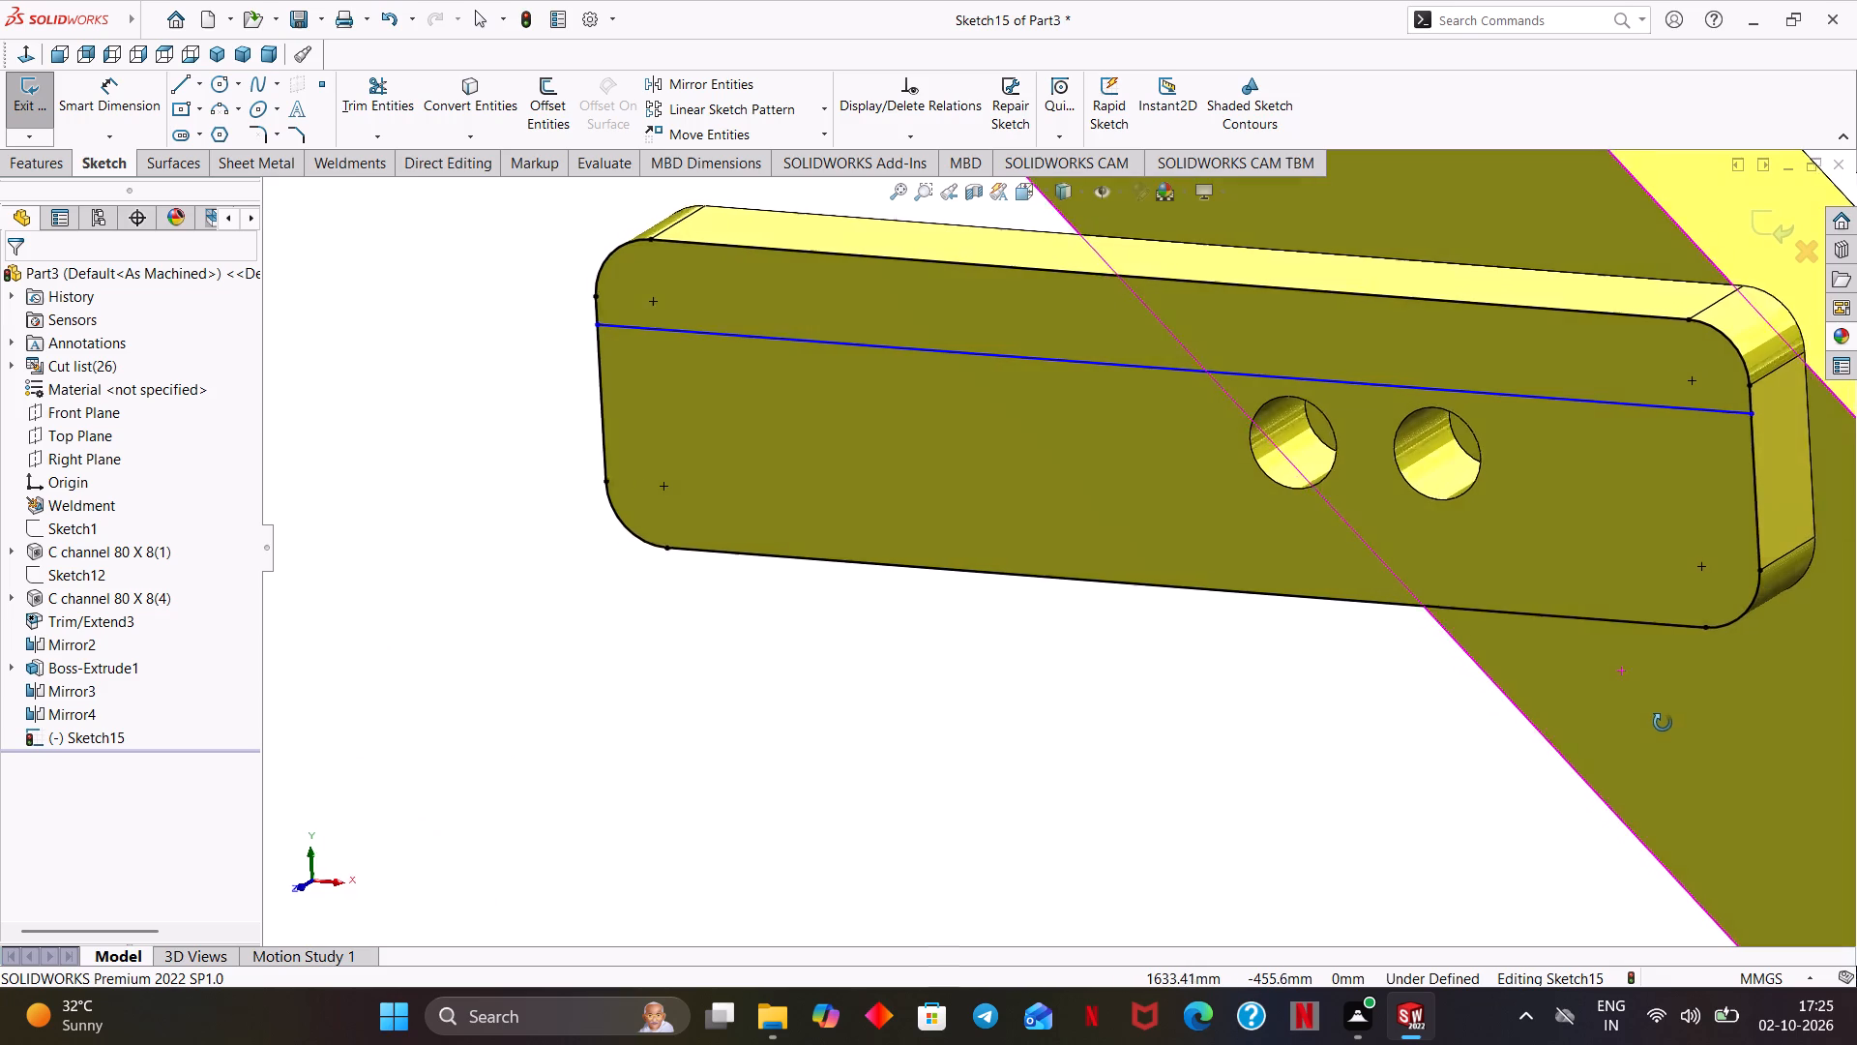
middle_drag(1663, 723, 1654, 729)
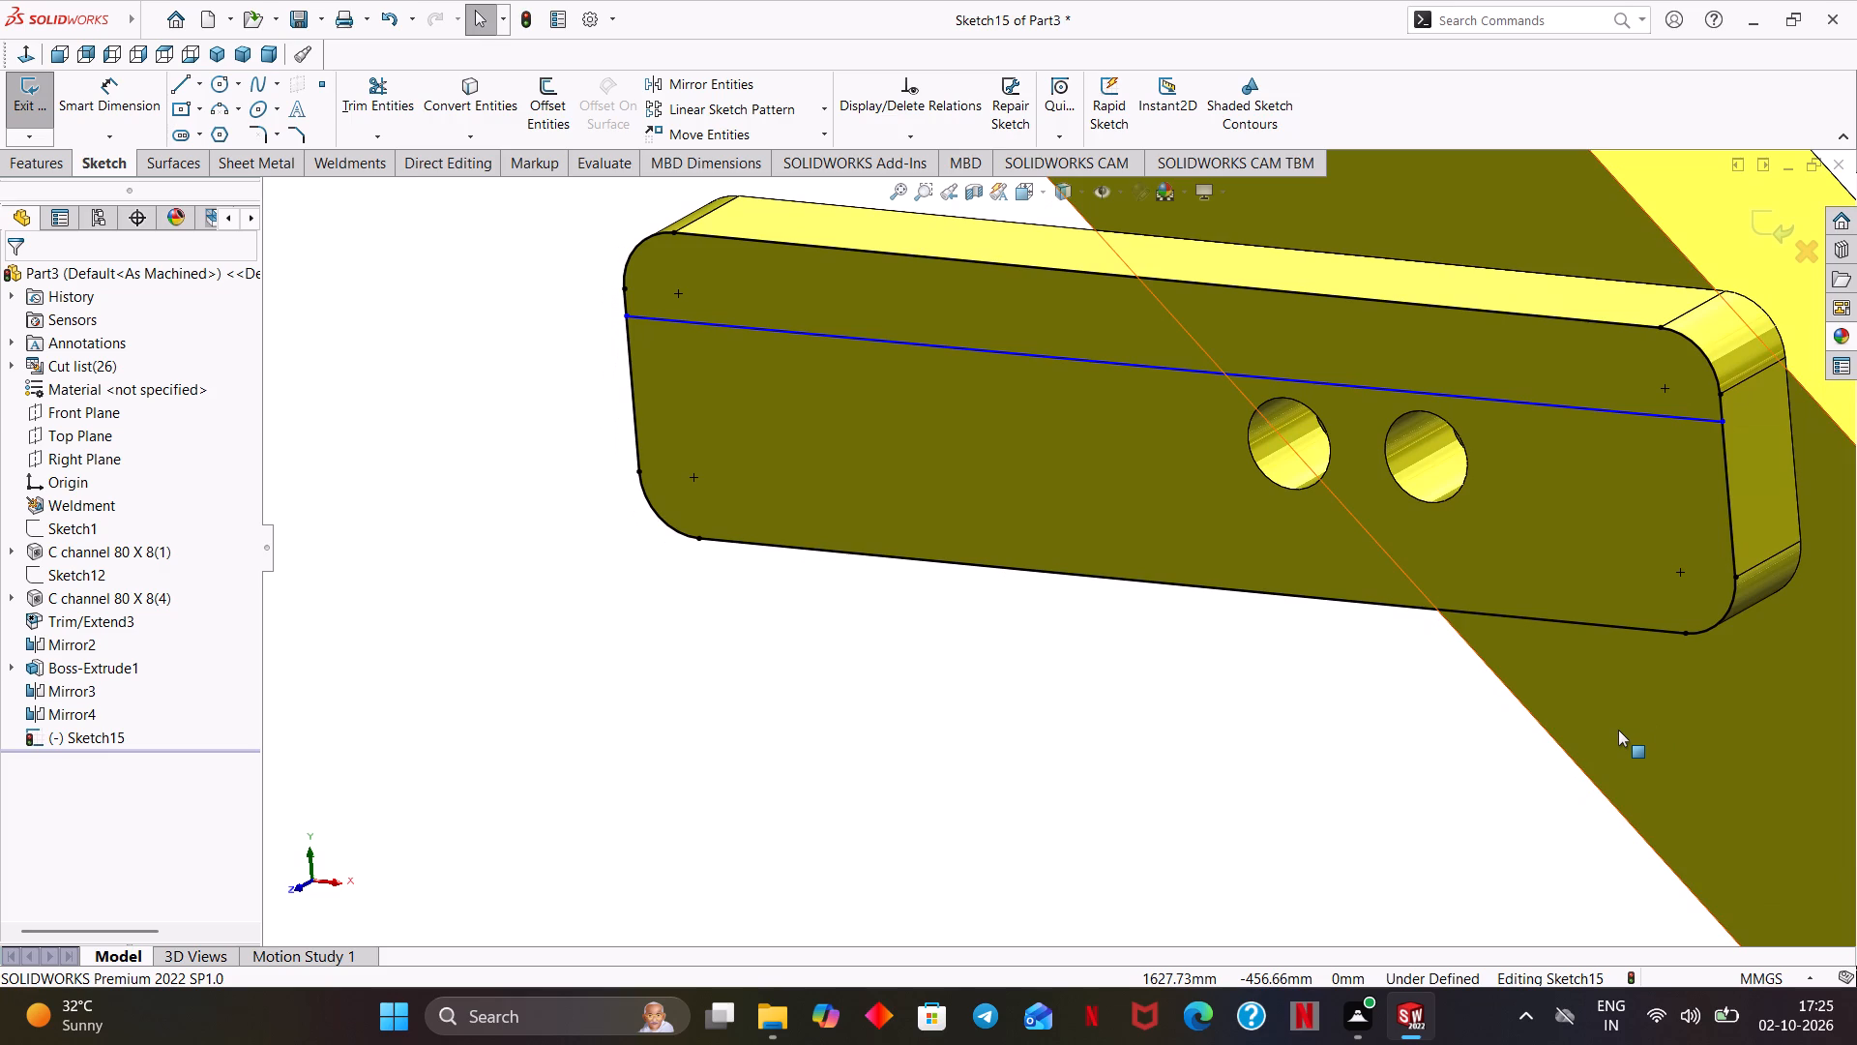
scroll(1618, 730, up, 2)
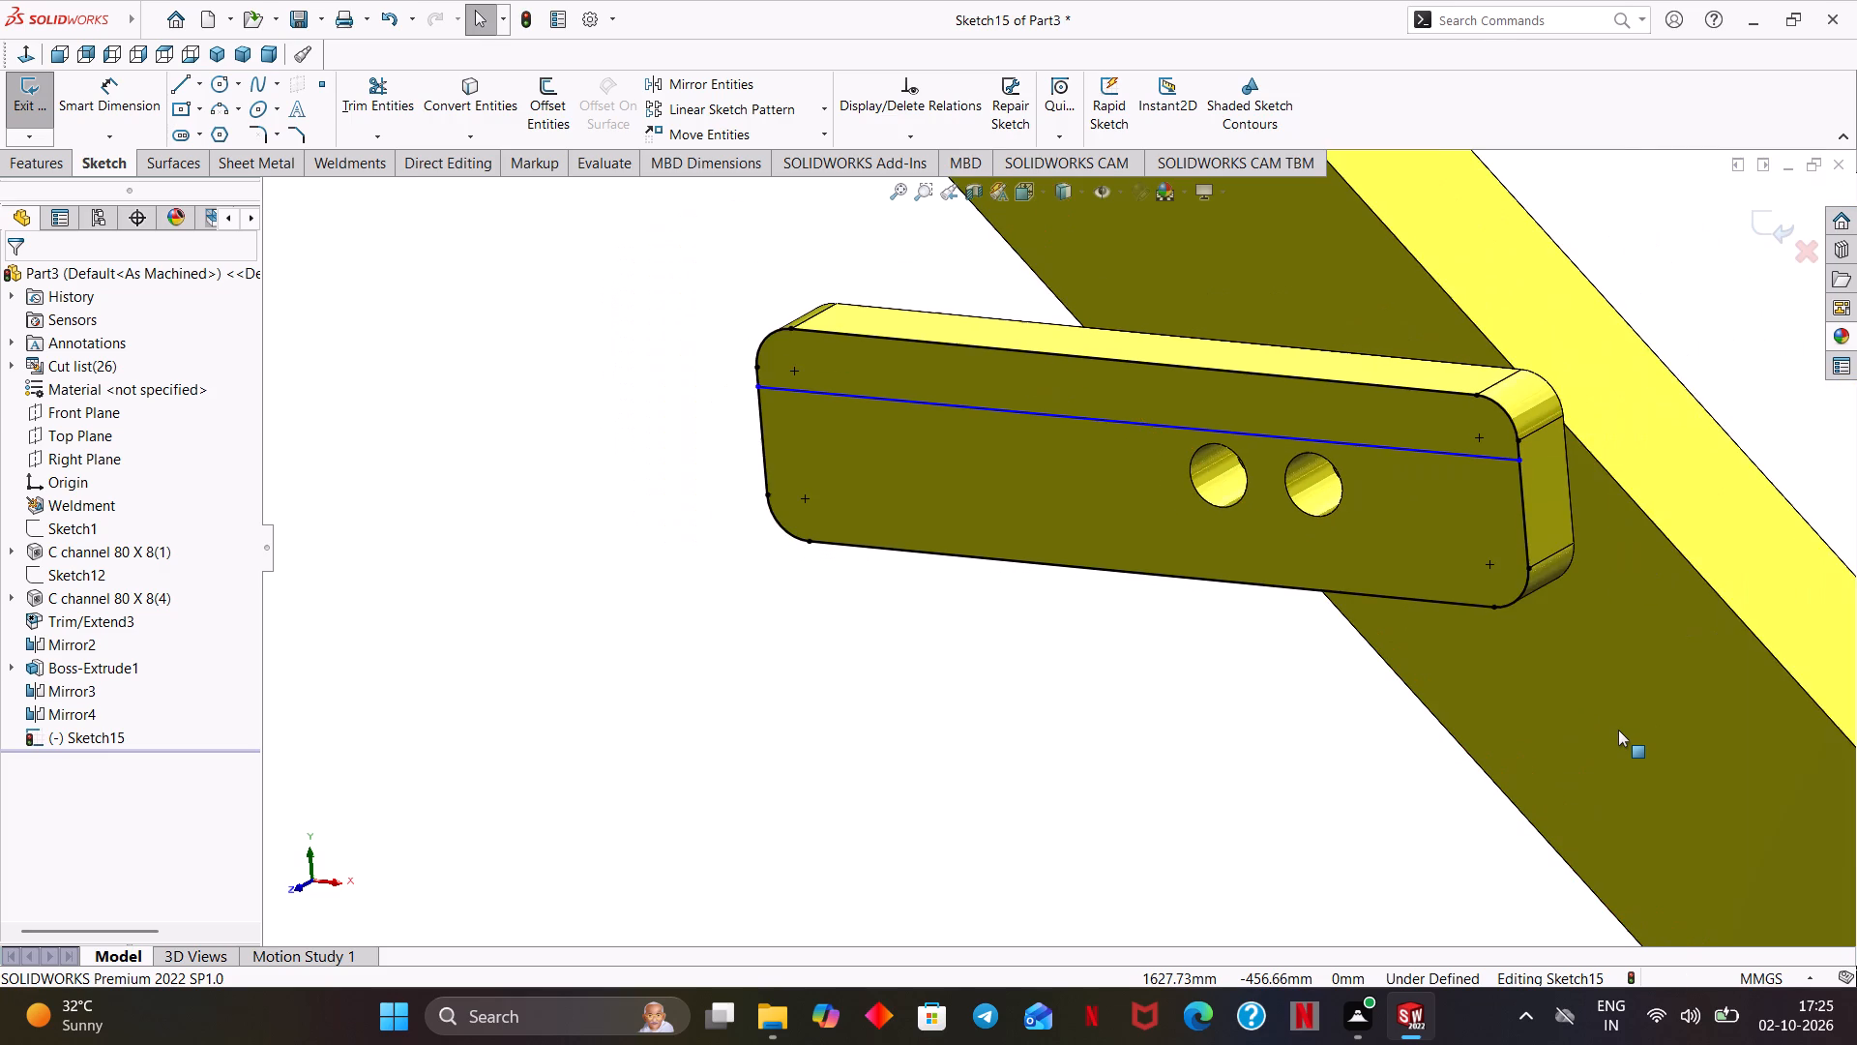
scroll(1618, 730, up, 2)
scroll(1465, 753, up, 3)
scroll(1259, 715, up, 2)
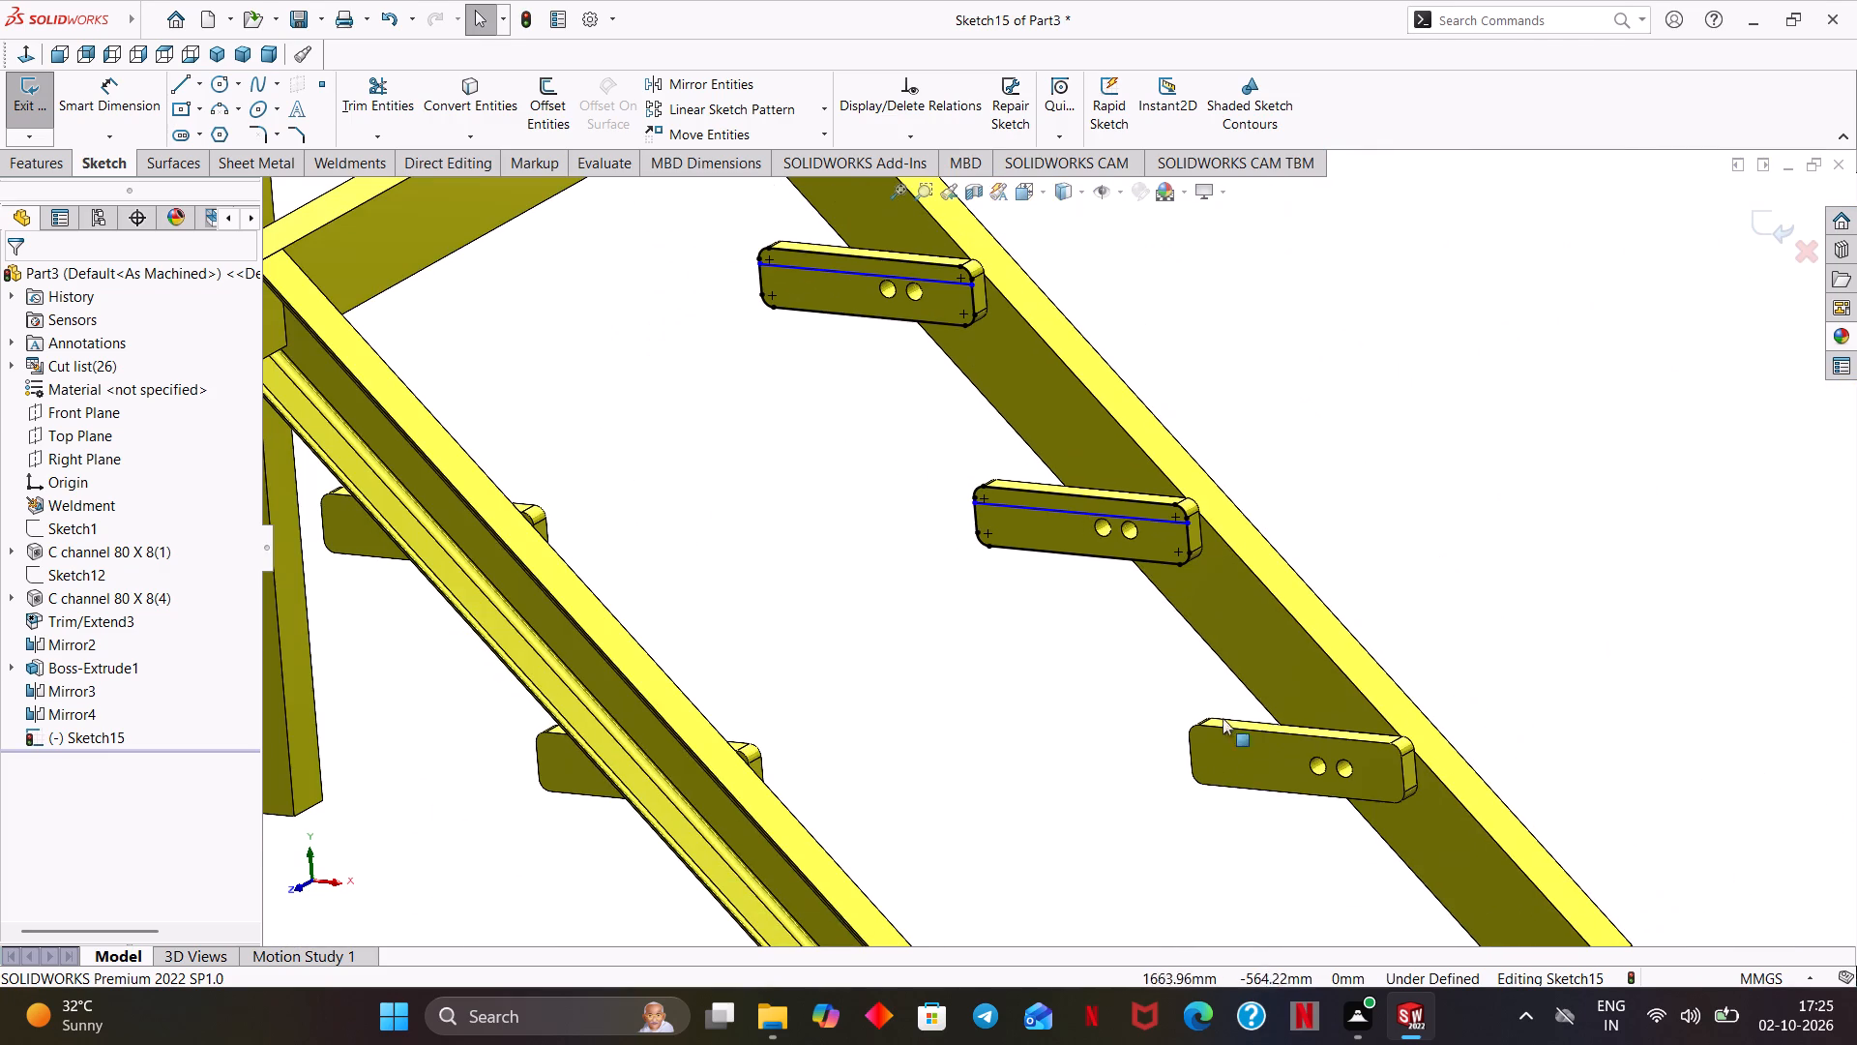
shift+middle_drag(1314, 873, 1266, 826)
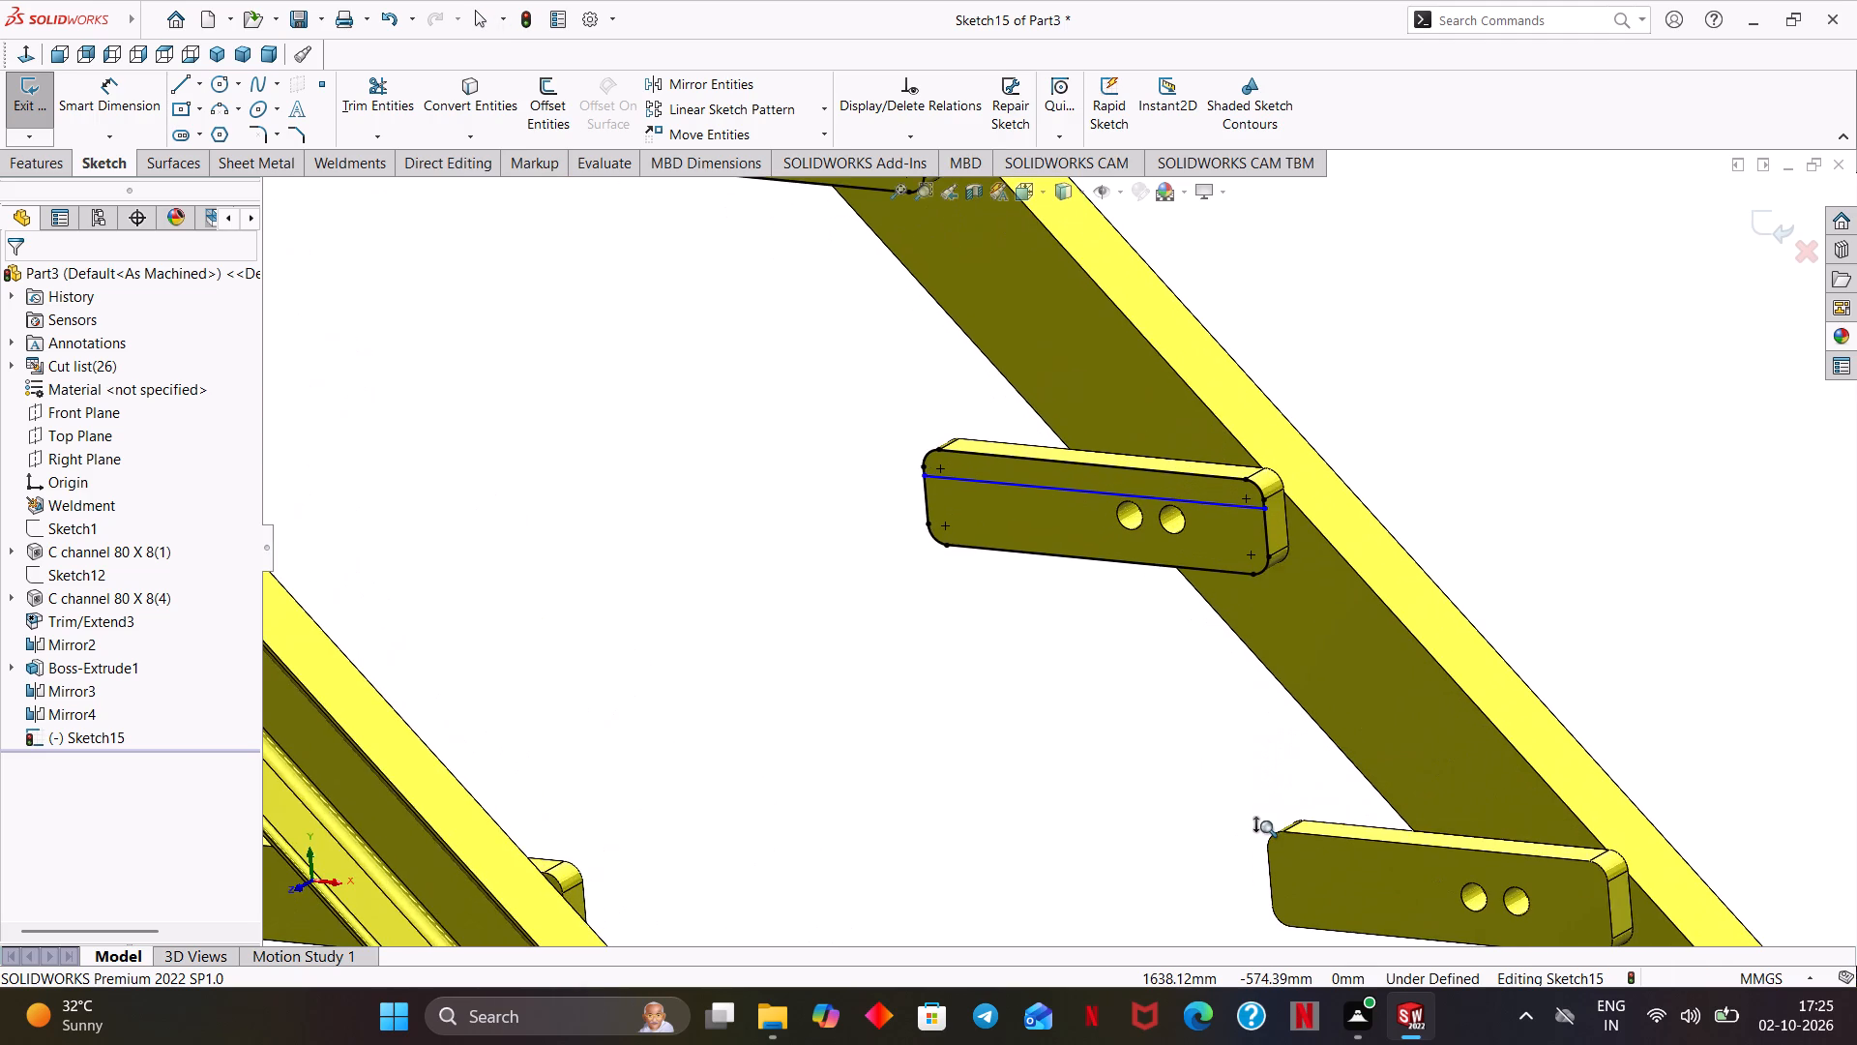
shift+middle_drag(1266, 826, 1215, 583)
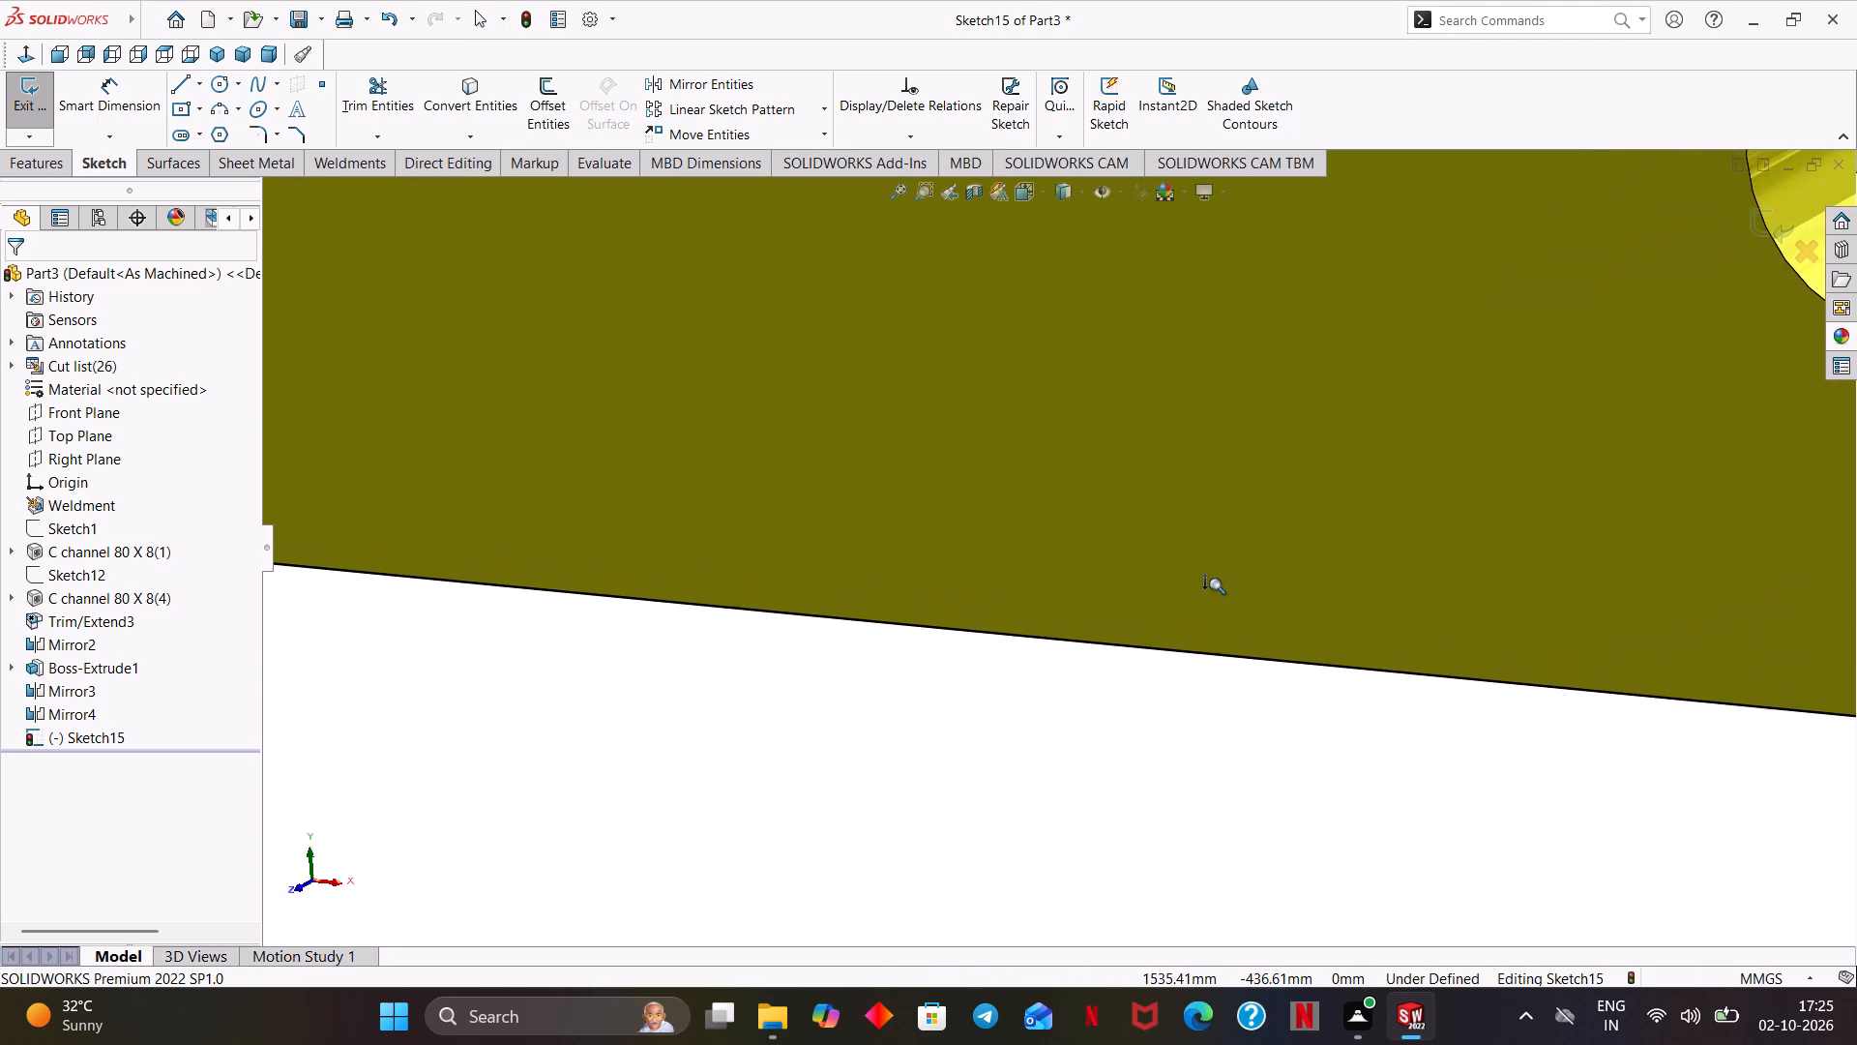
shift+middle_drag(1215, 583, 1456, 831)
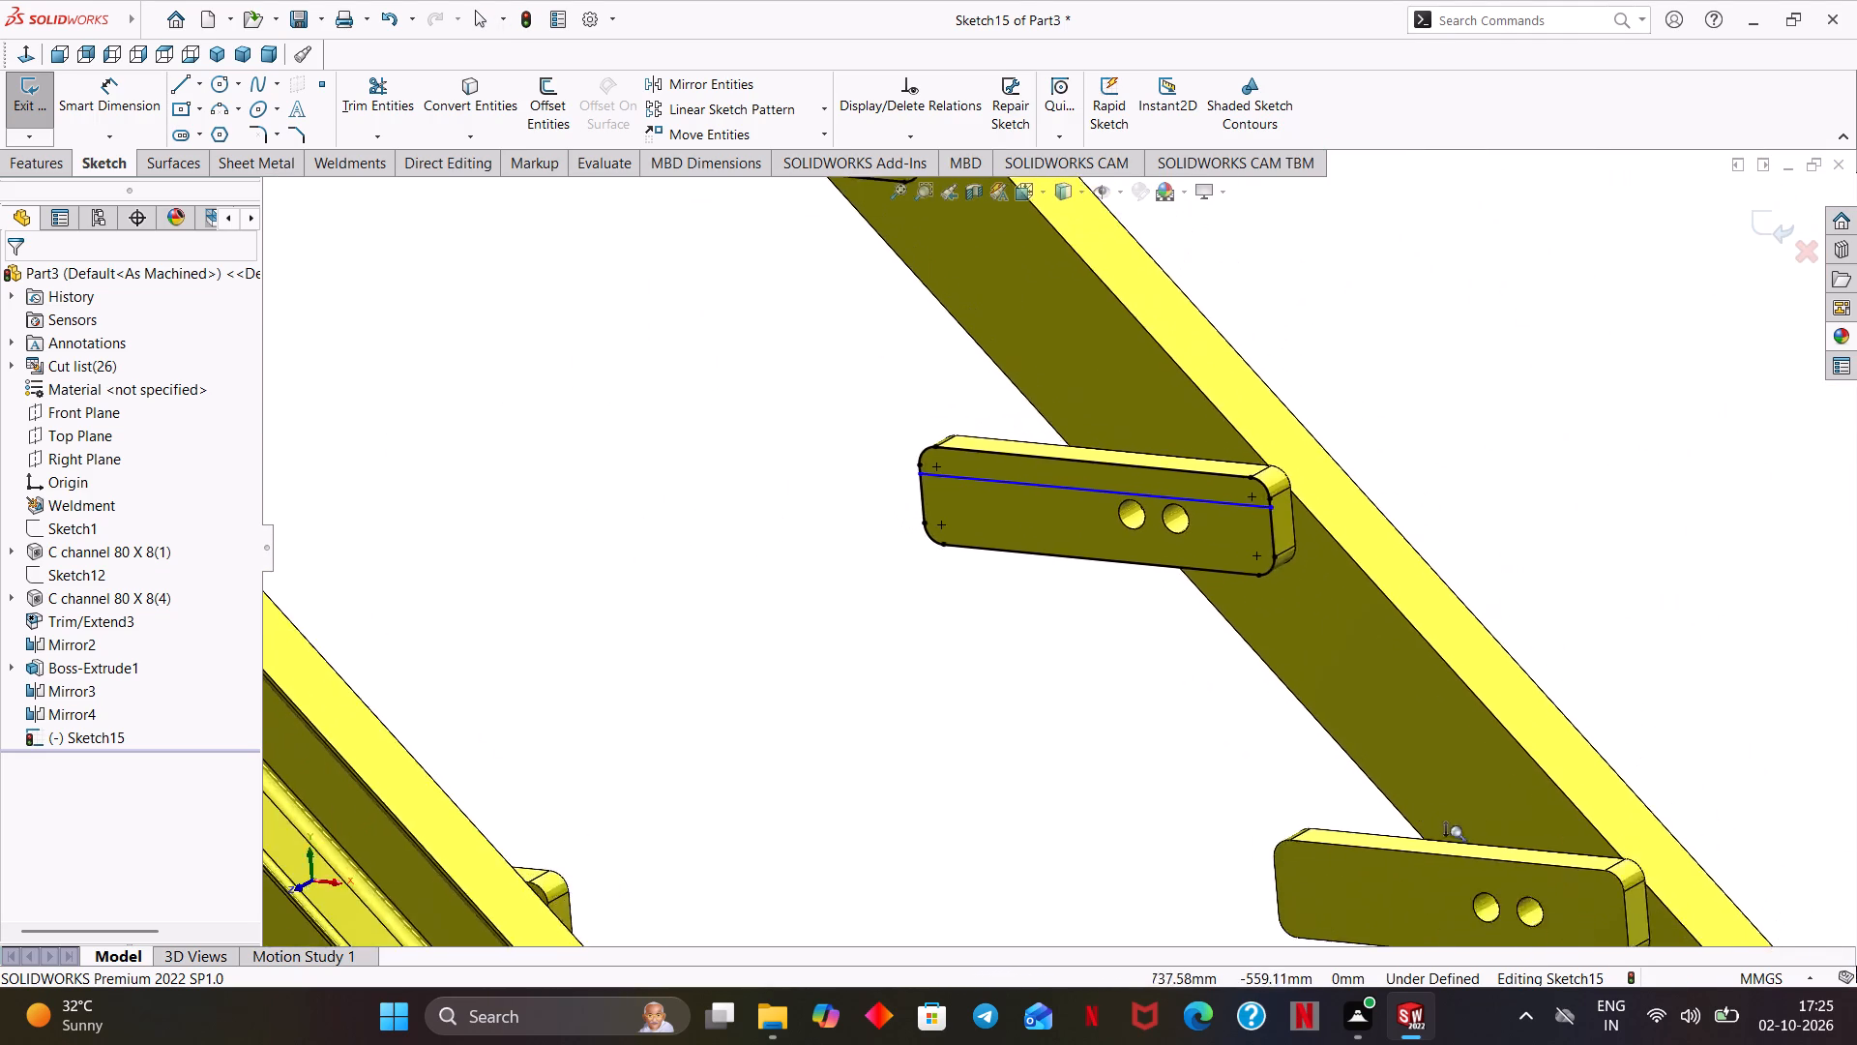
shift+middle_drag(1456, 831, 1492, 883)
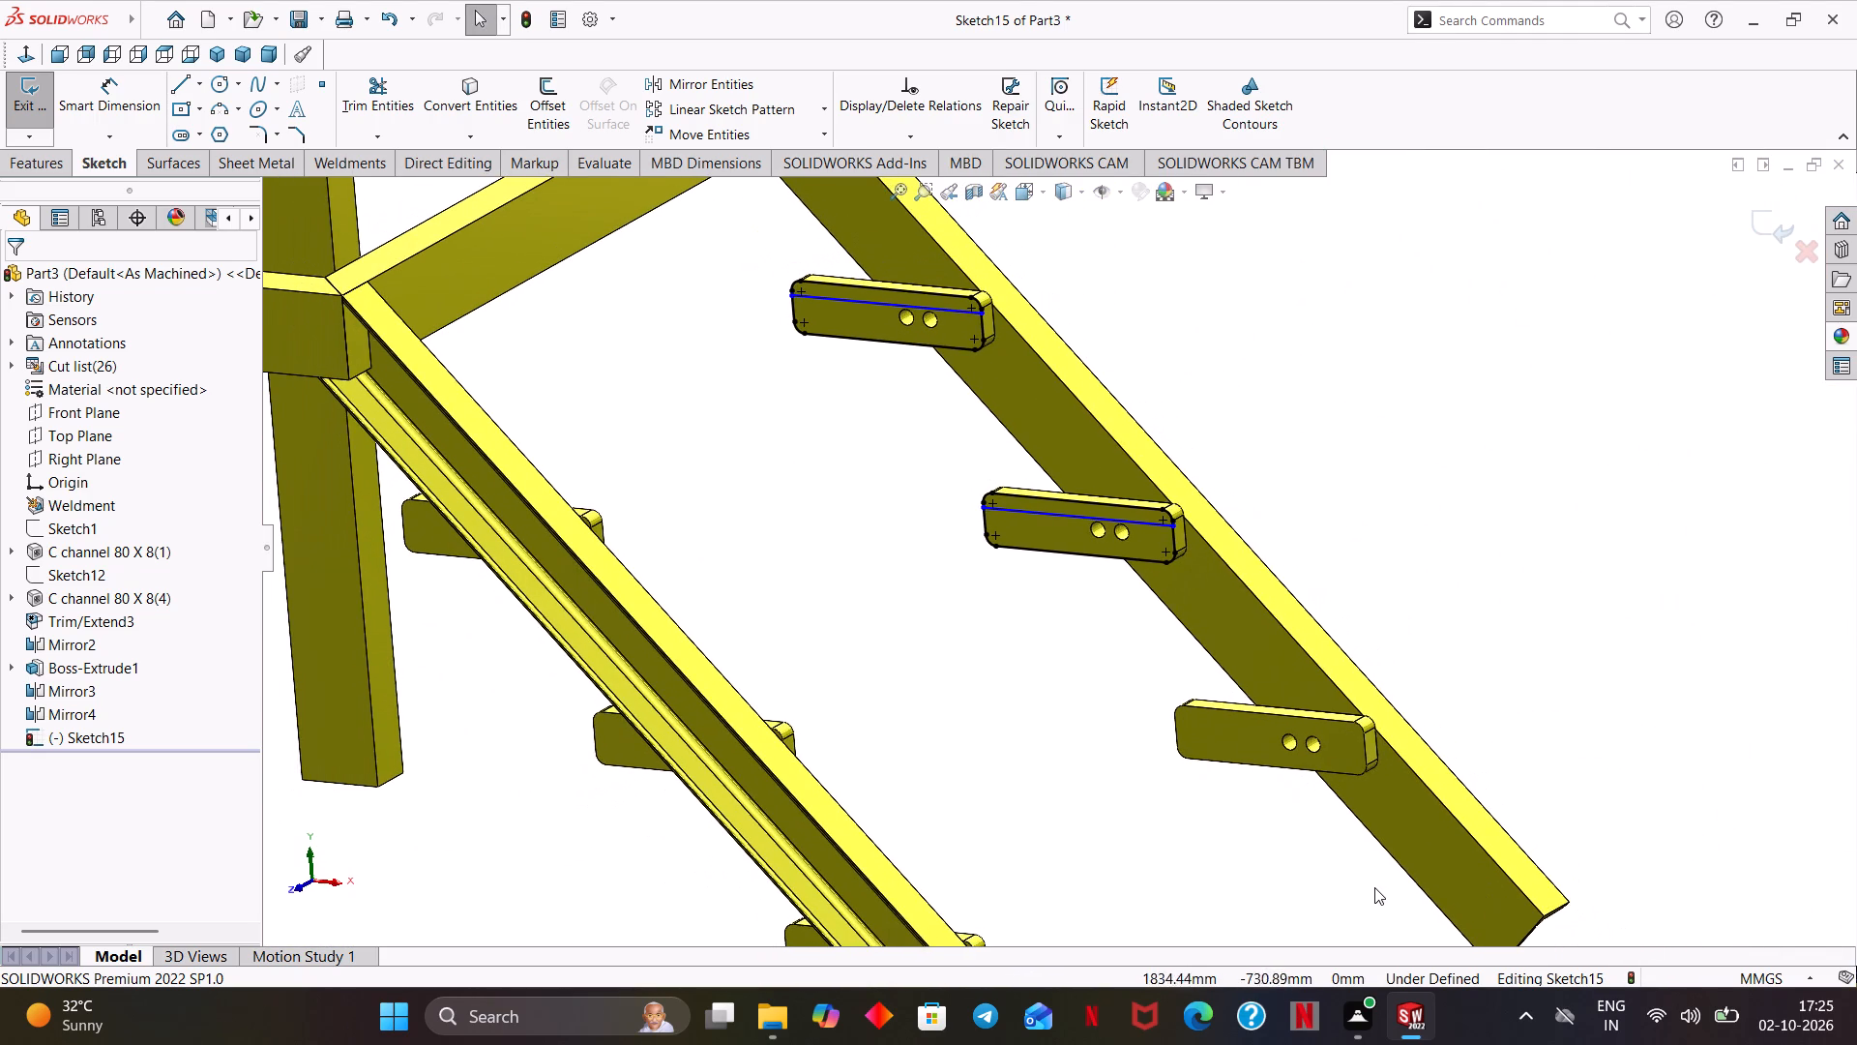
ctrl+middle_drag(1371, 888, 1222, 807)
scroll(1057, 769, down, 5)
ctrl+middle_drag(1105, 704, 1085, 826)
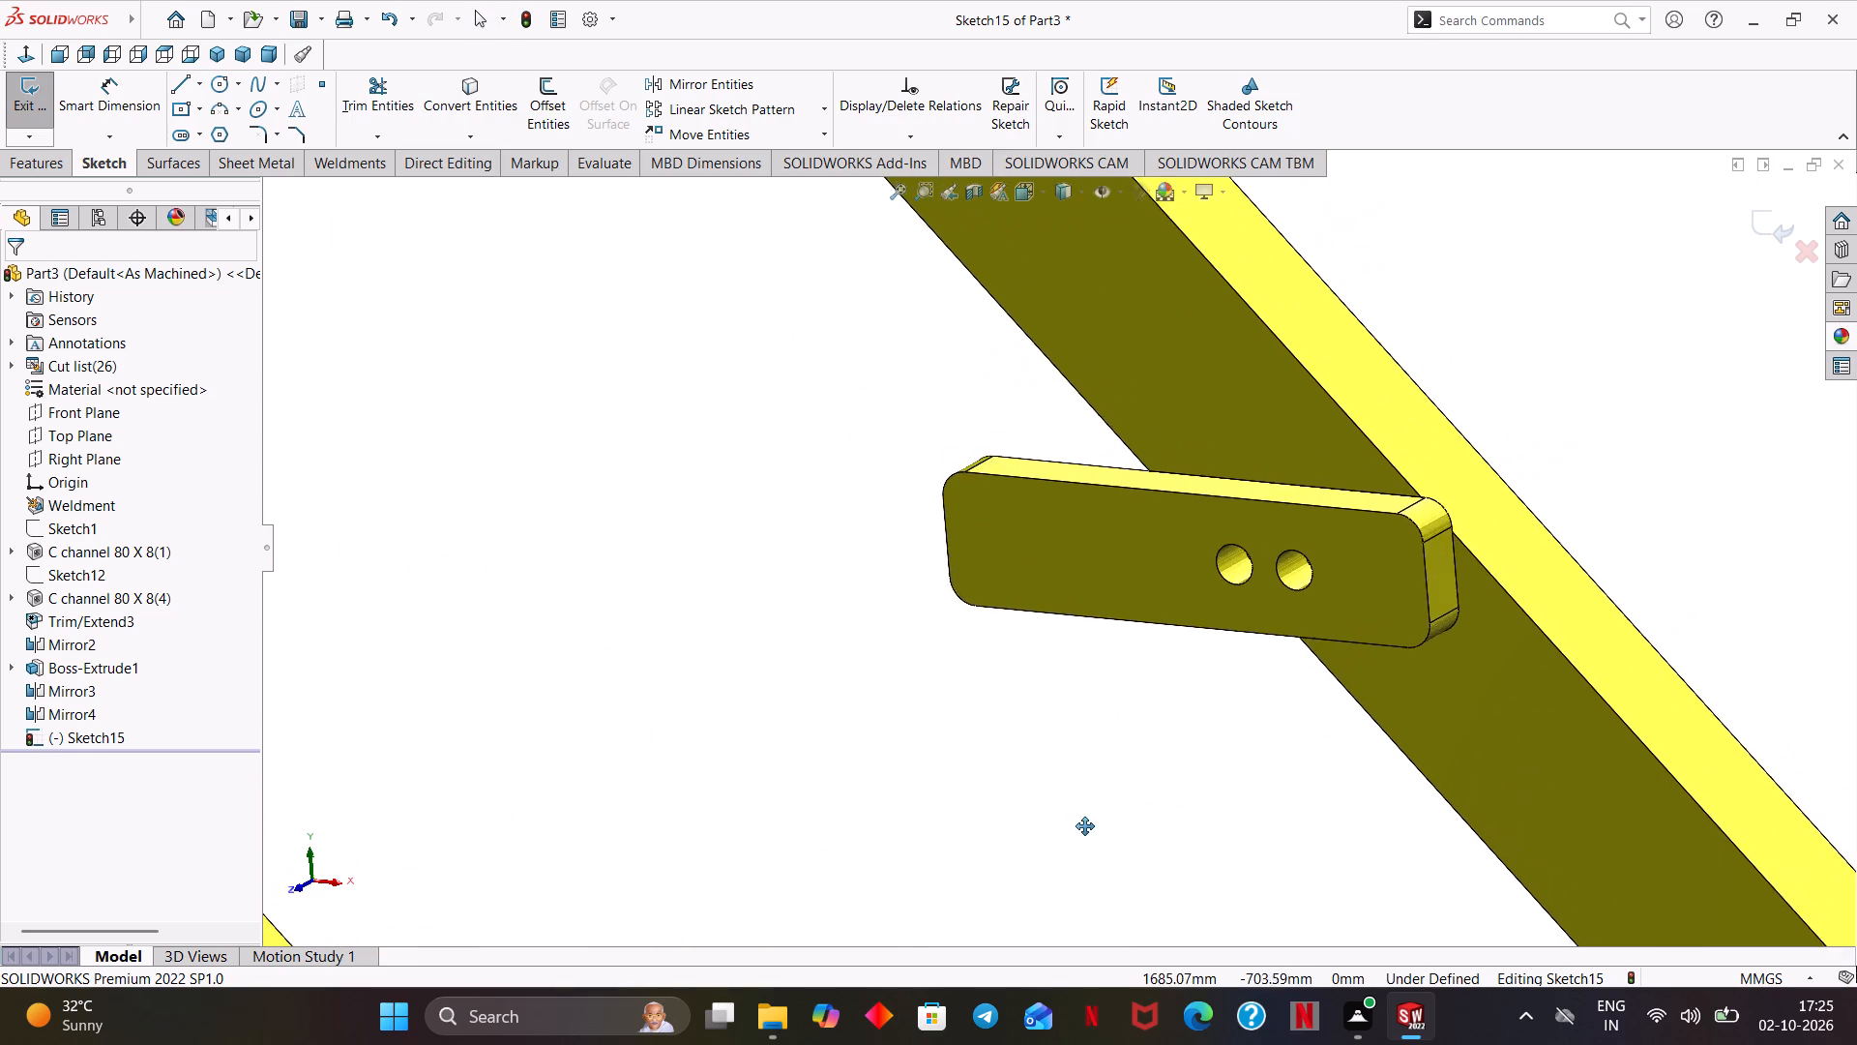
scroll(1091, 823, down, 1)
ctrl+middle_drag(1103, 762, 1099, 868)
ctrl+middle_drag(1108, 837, 1100, 874)
scroll(1134, 853, down, 1)
ctrl+middle_drag(1147, 837, 1140, 873)
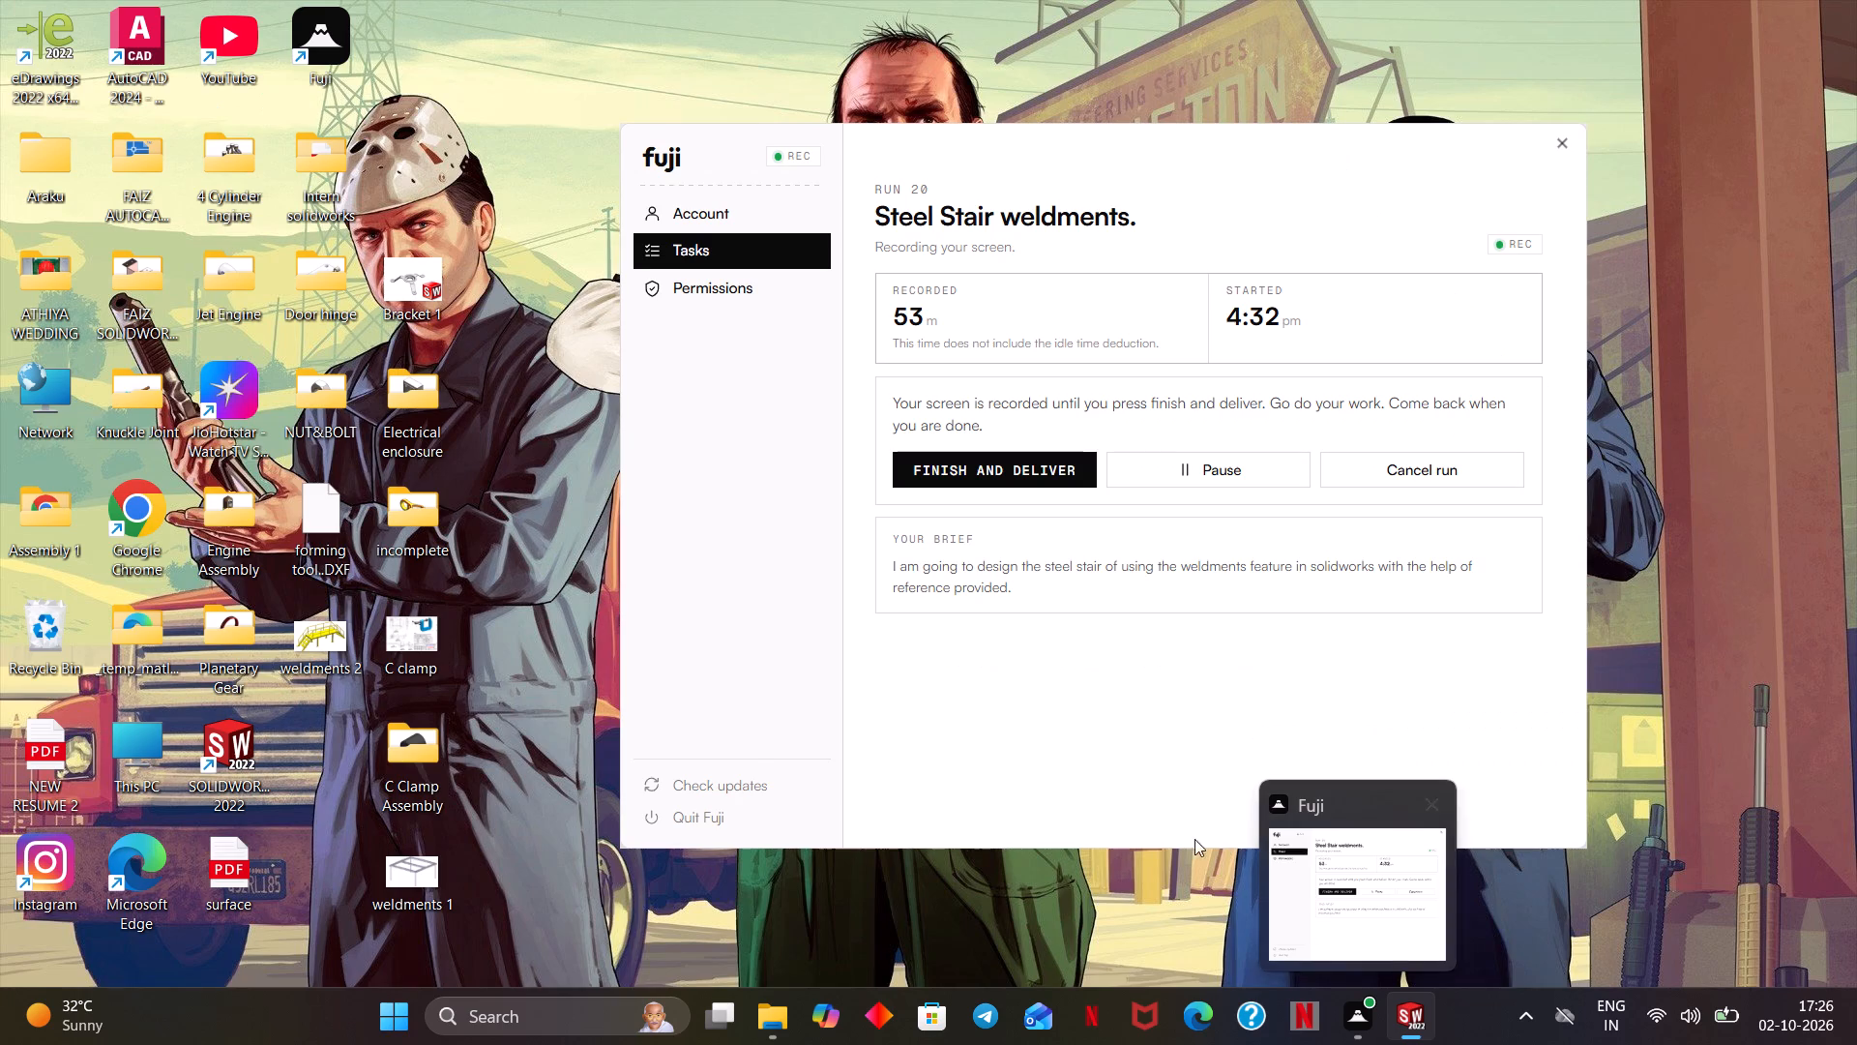
scroll(1063, 731, down, 1)
ctrl+middle_drag(1050, 762, 1042, 803)
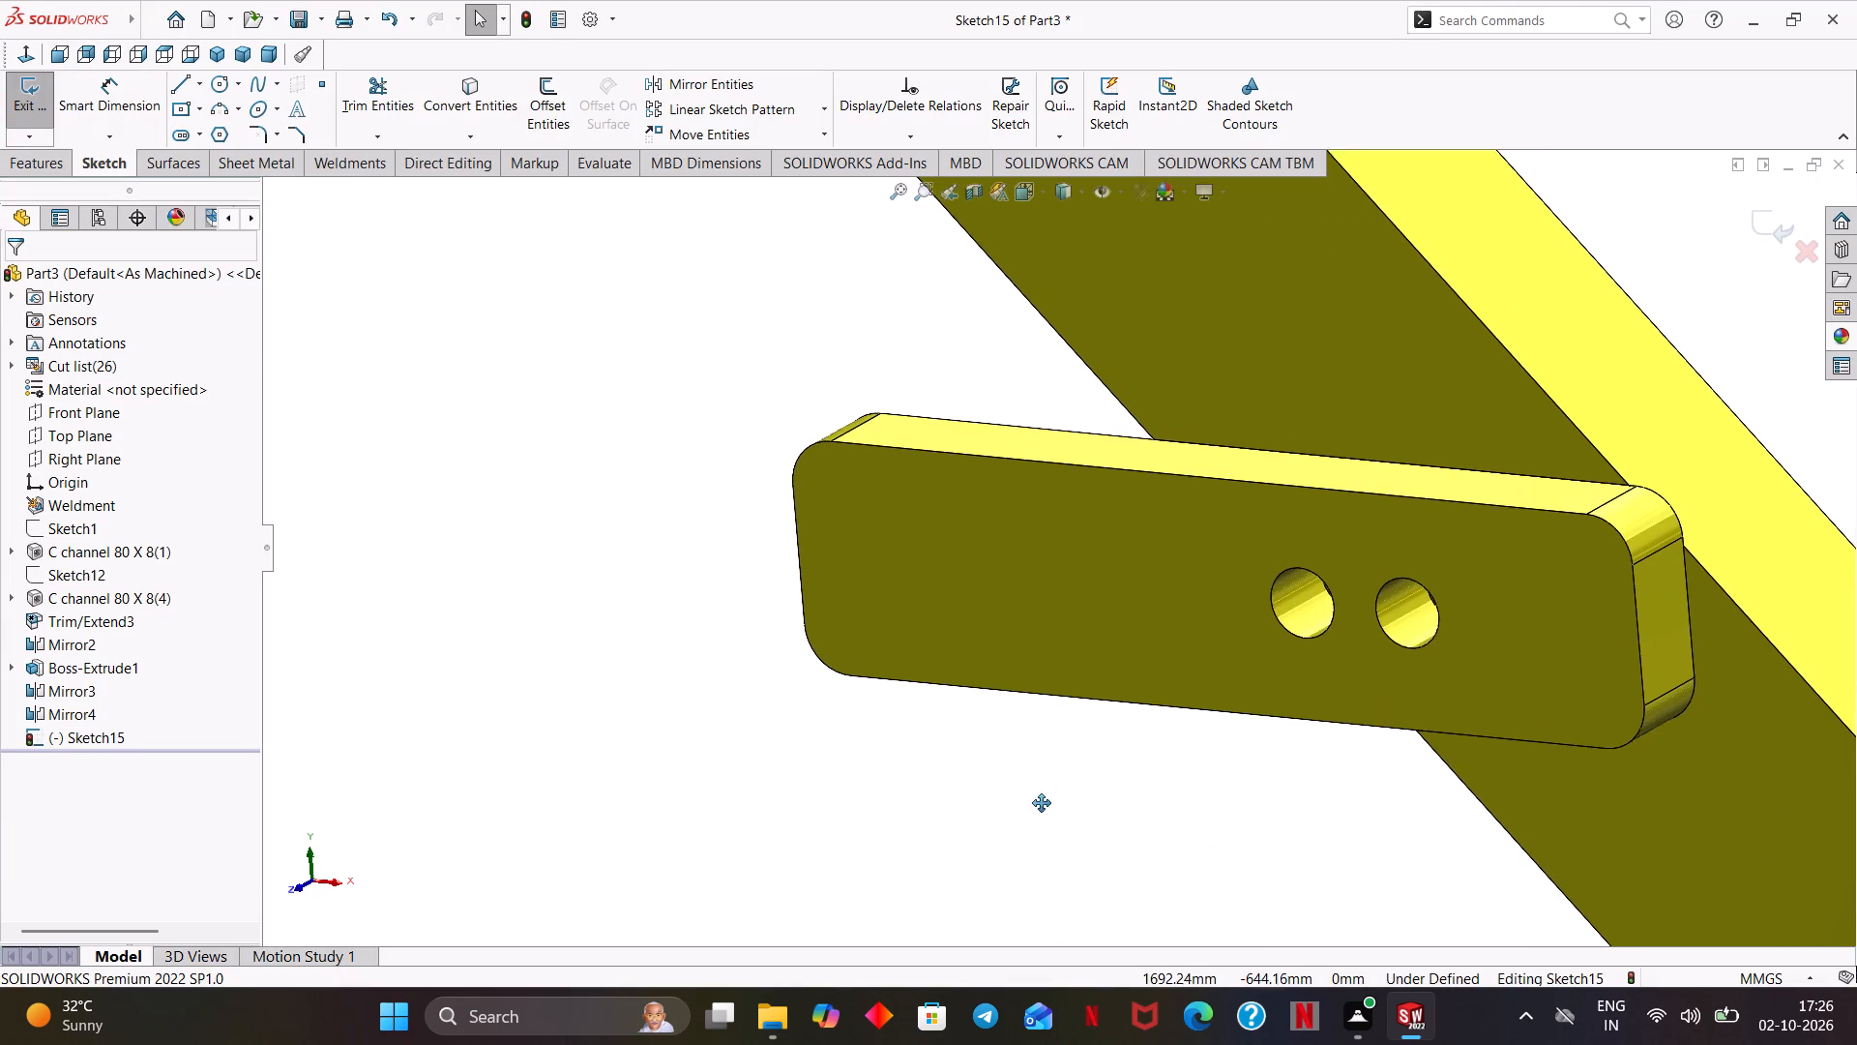
ctrl+middle_drag(1042, 803, 1023, 841)
middle_drag(787, 728, 823, 715)
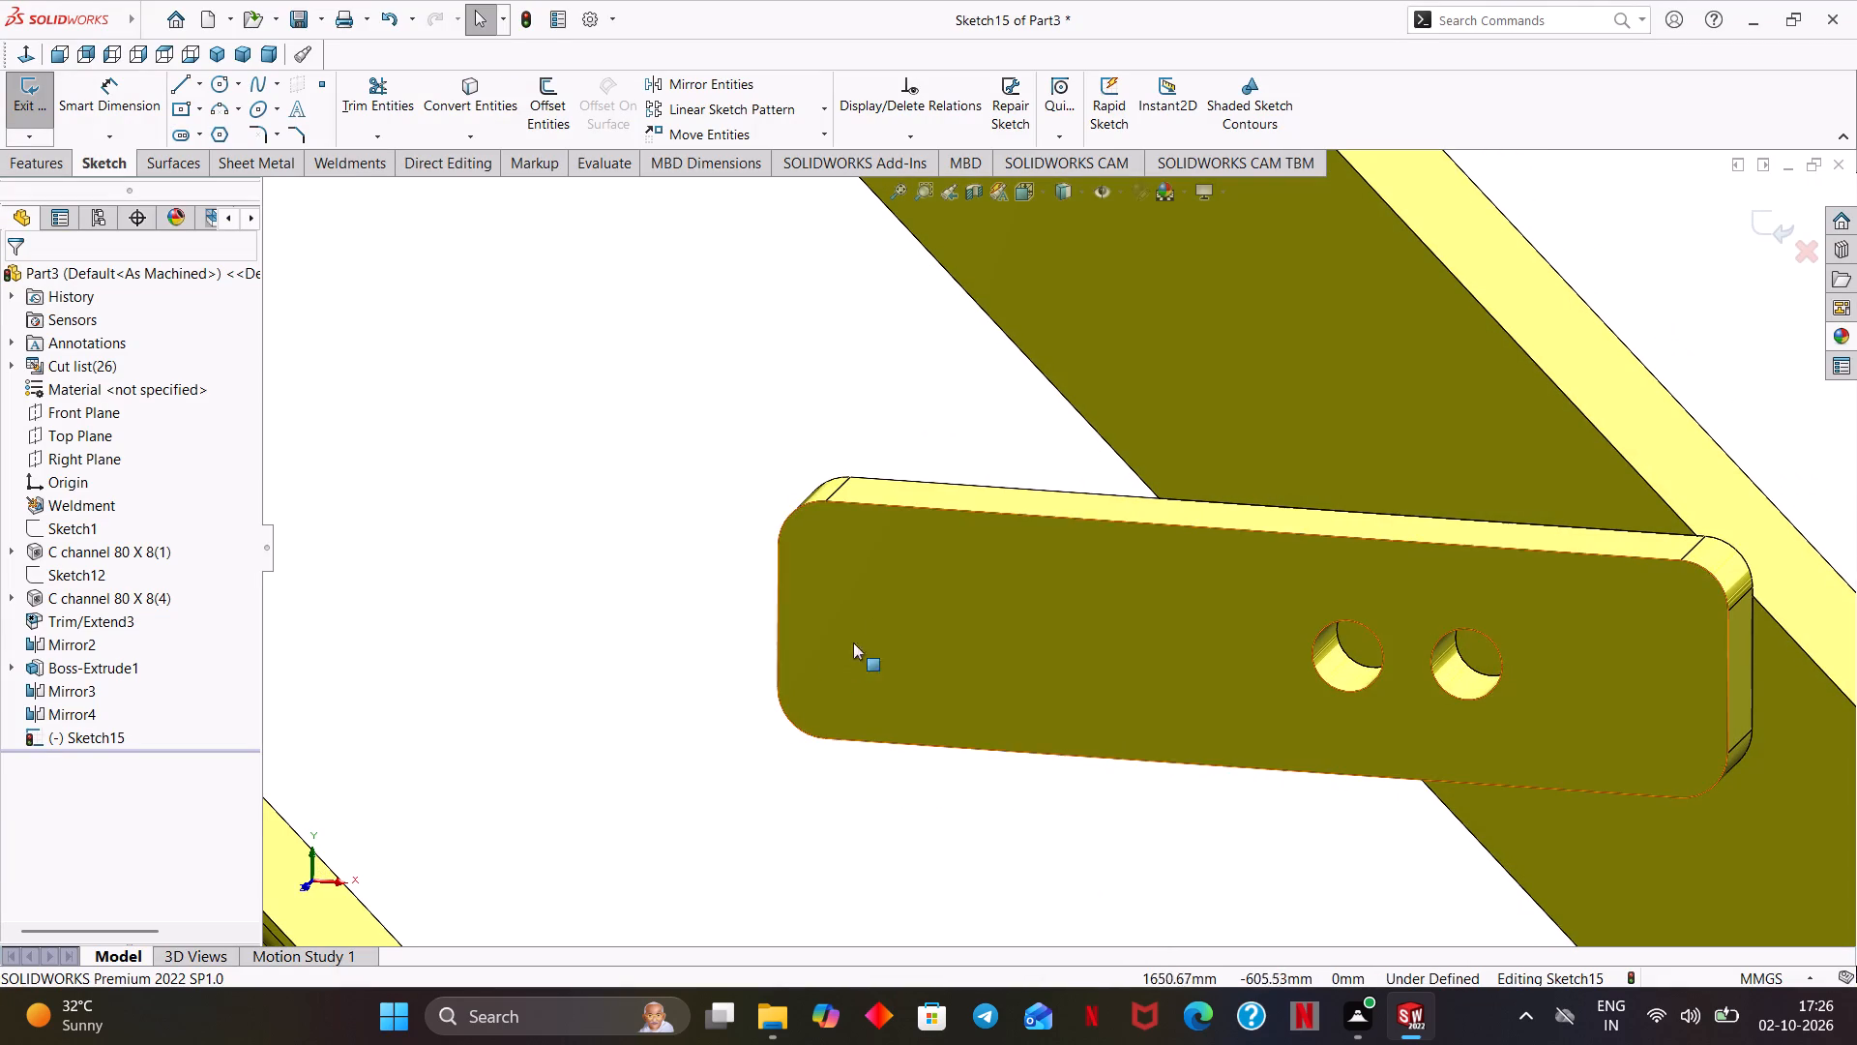
click(880, 601)
click(459, 91)
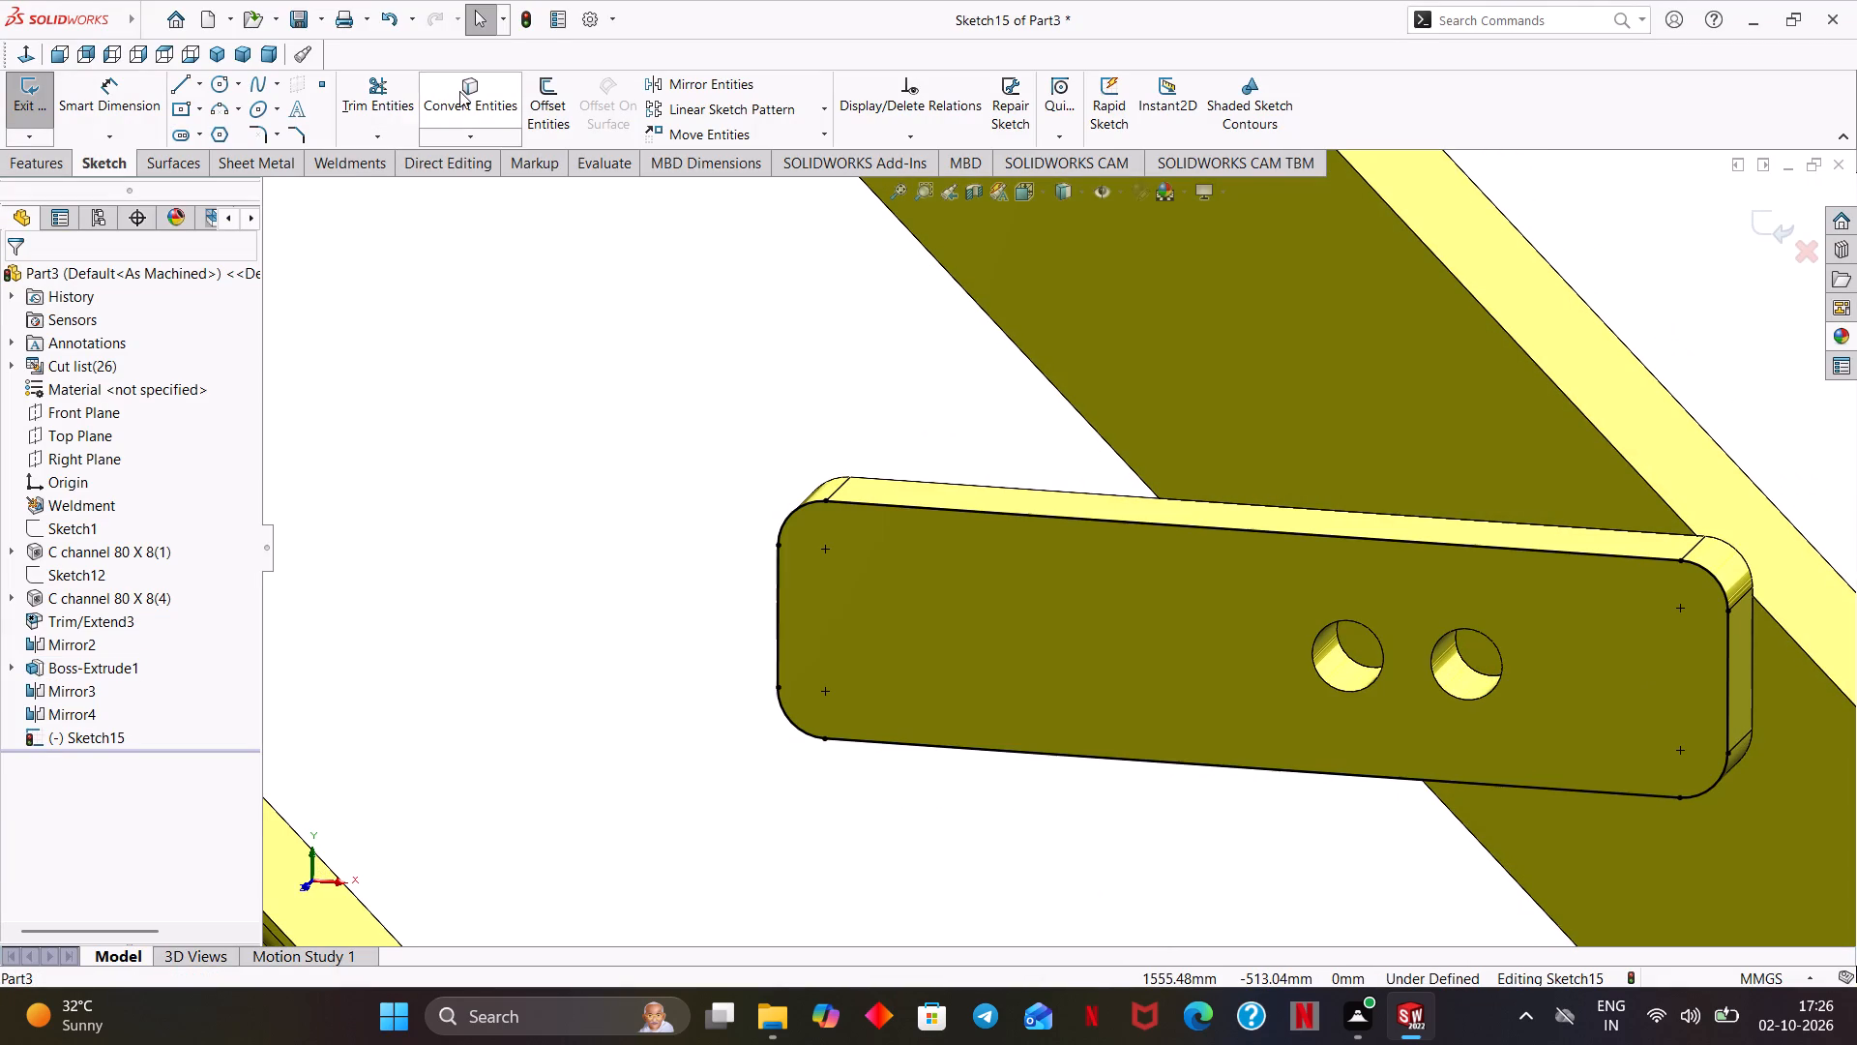
Sketch a 200 mm horizontal line across the third plate's outline, just below its upper corner arcs and above the two holes.
click(180, 90)
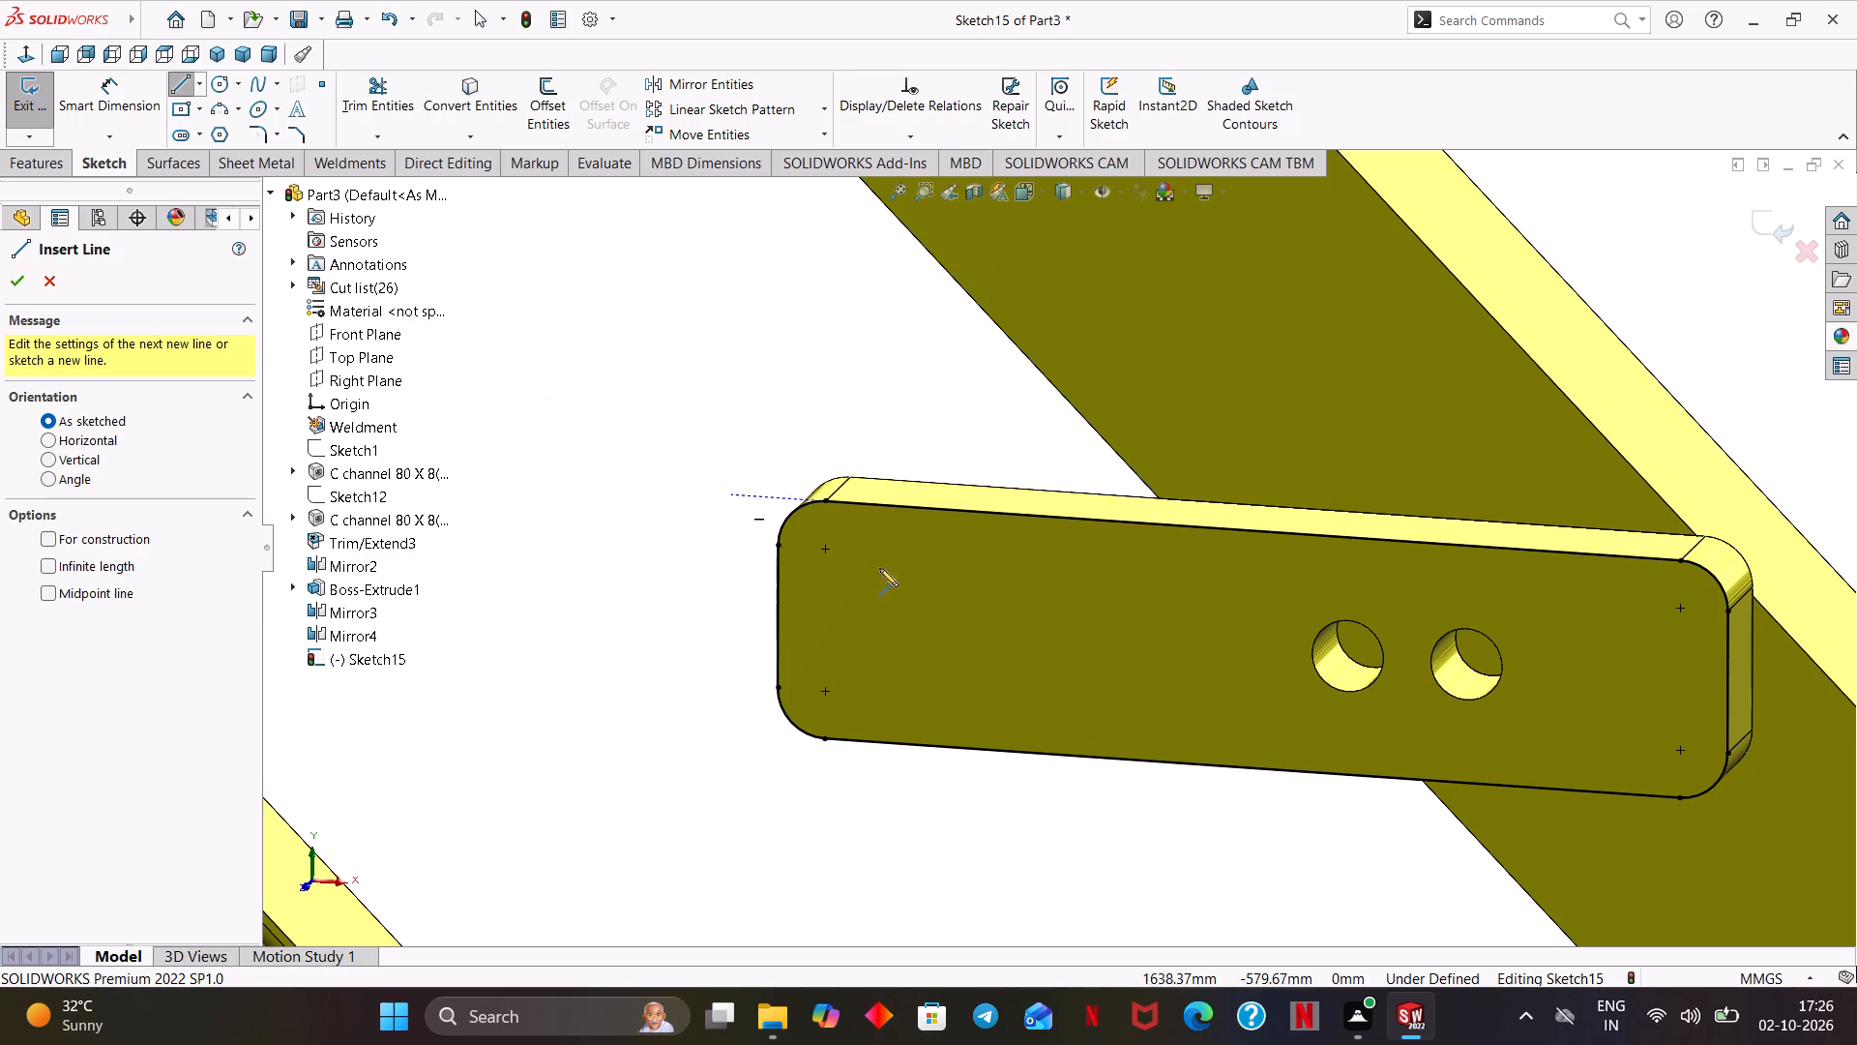
click(778, 565)
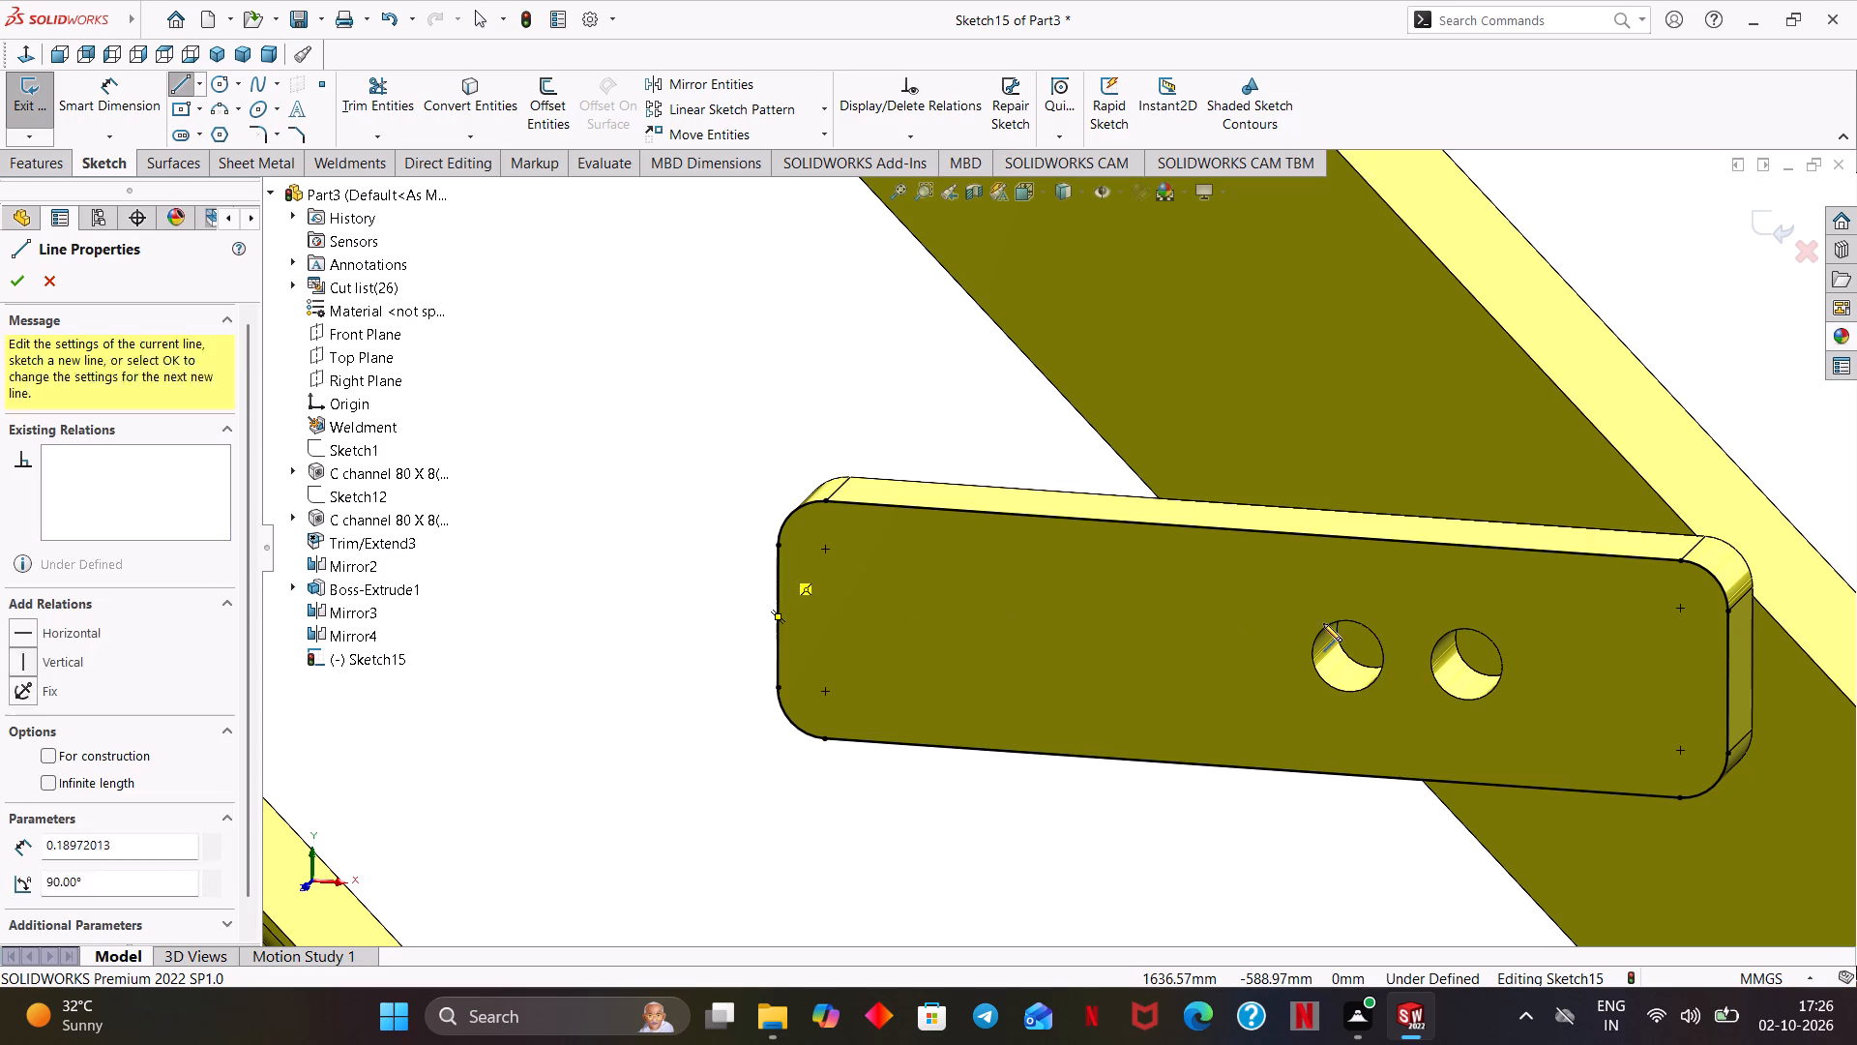
click(1726, 630)
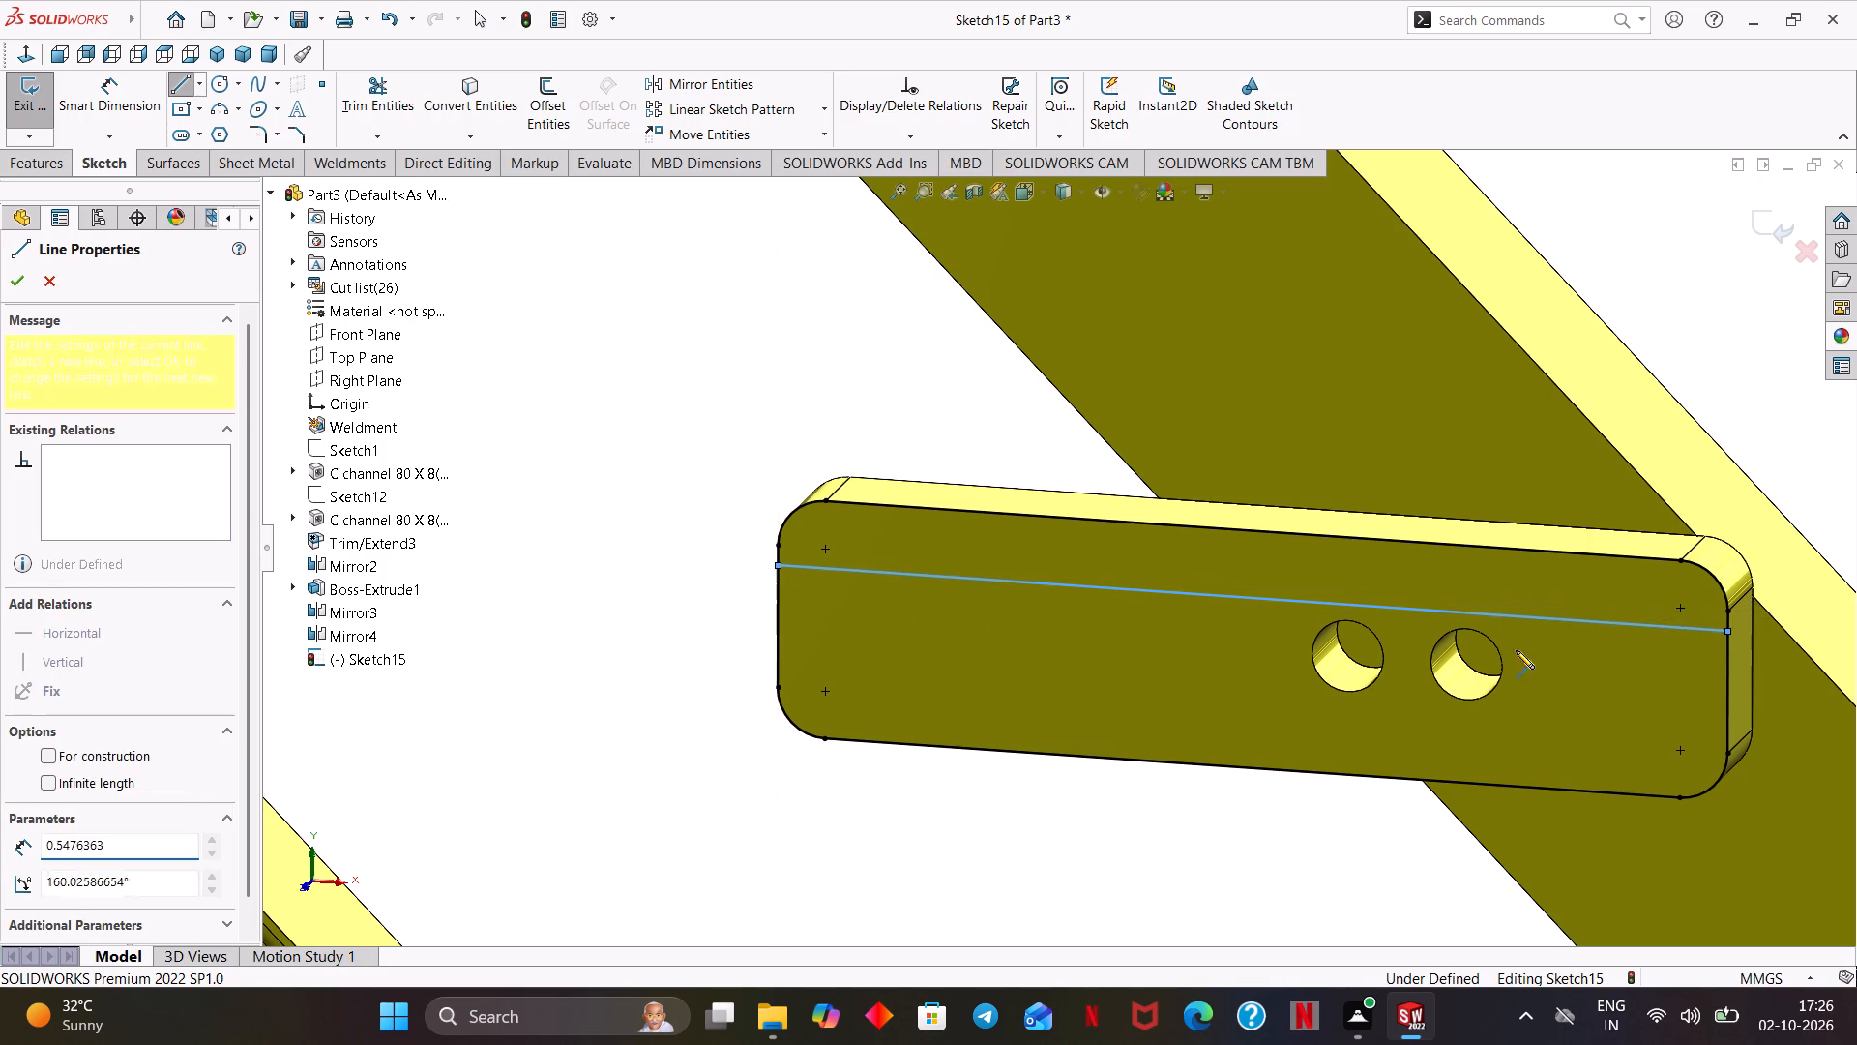
right_click(1119, 657)
click(1188, 679)
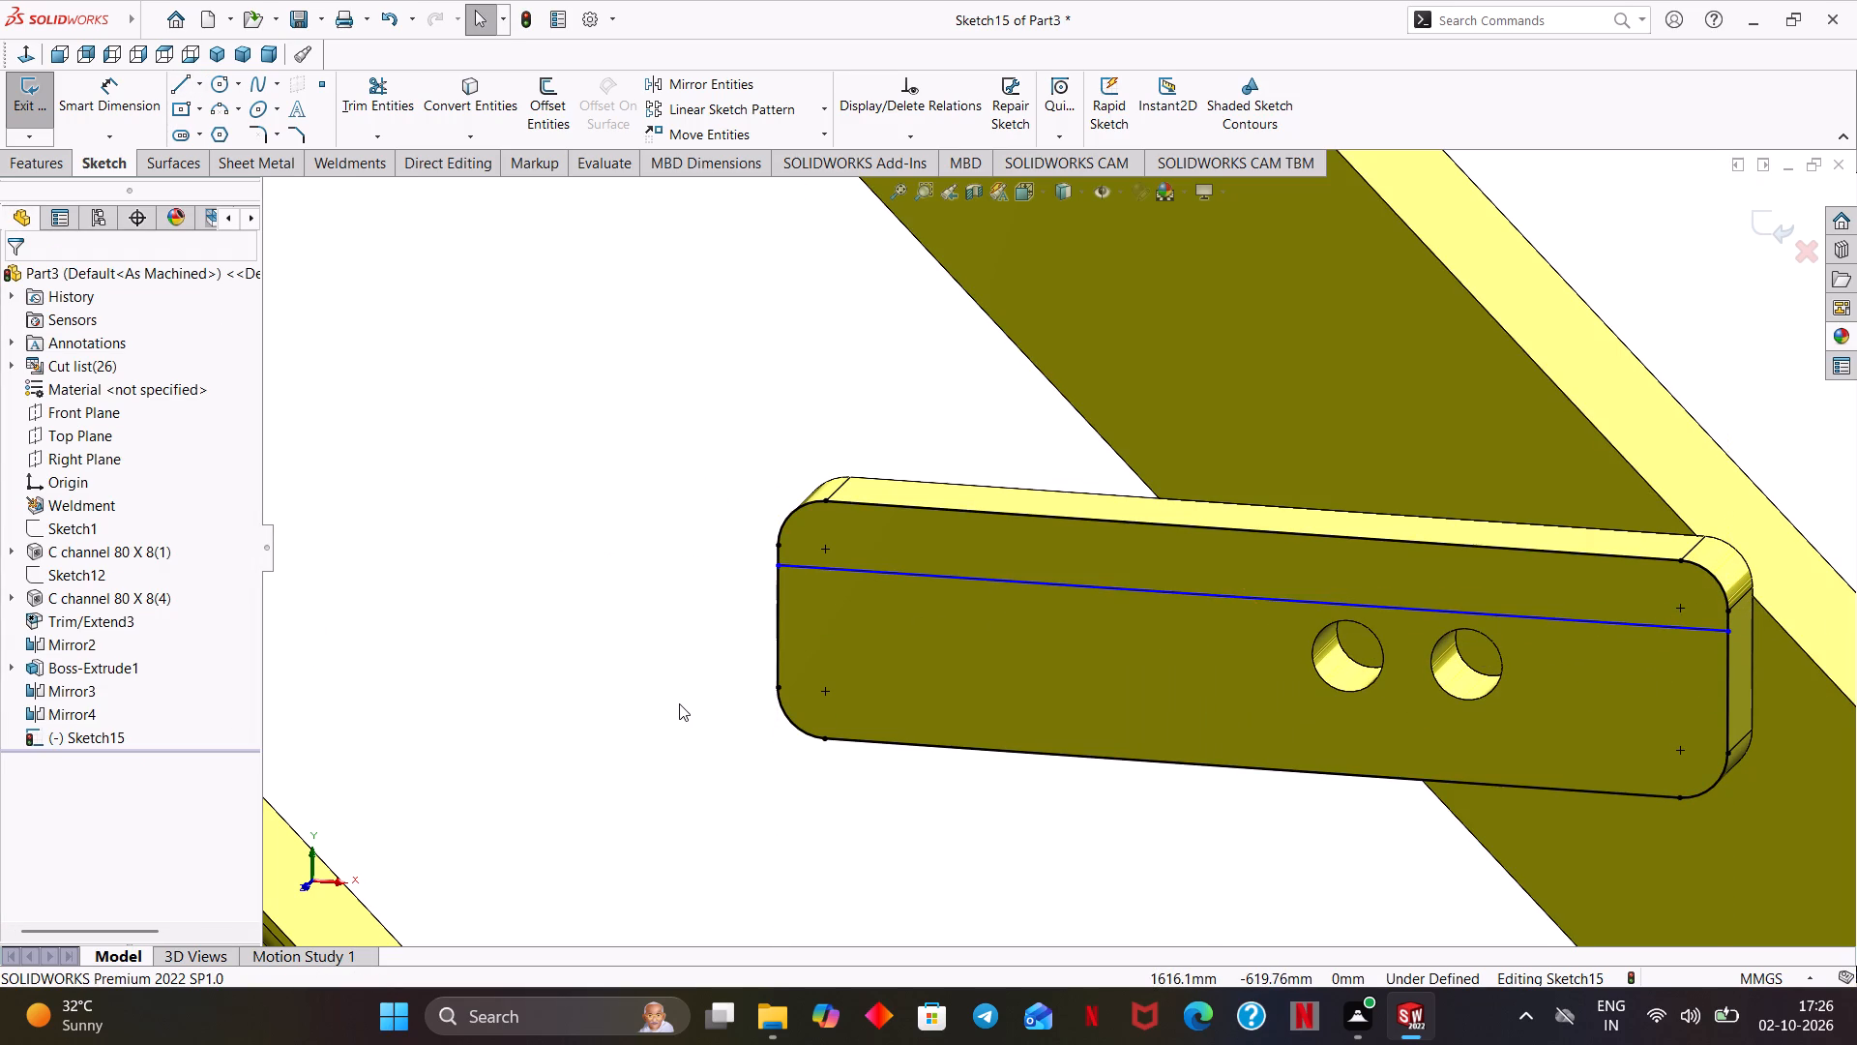
Power-trim the third plate's converted outline below the horizontal line, removing the lower sides, bottom corner arcs and bottom edge.
click(89, 93)
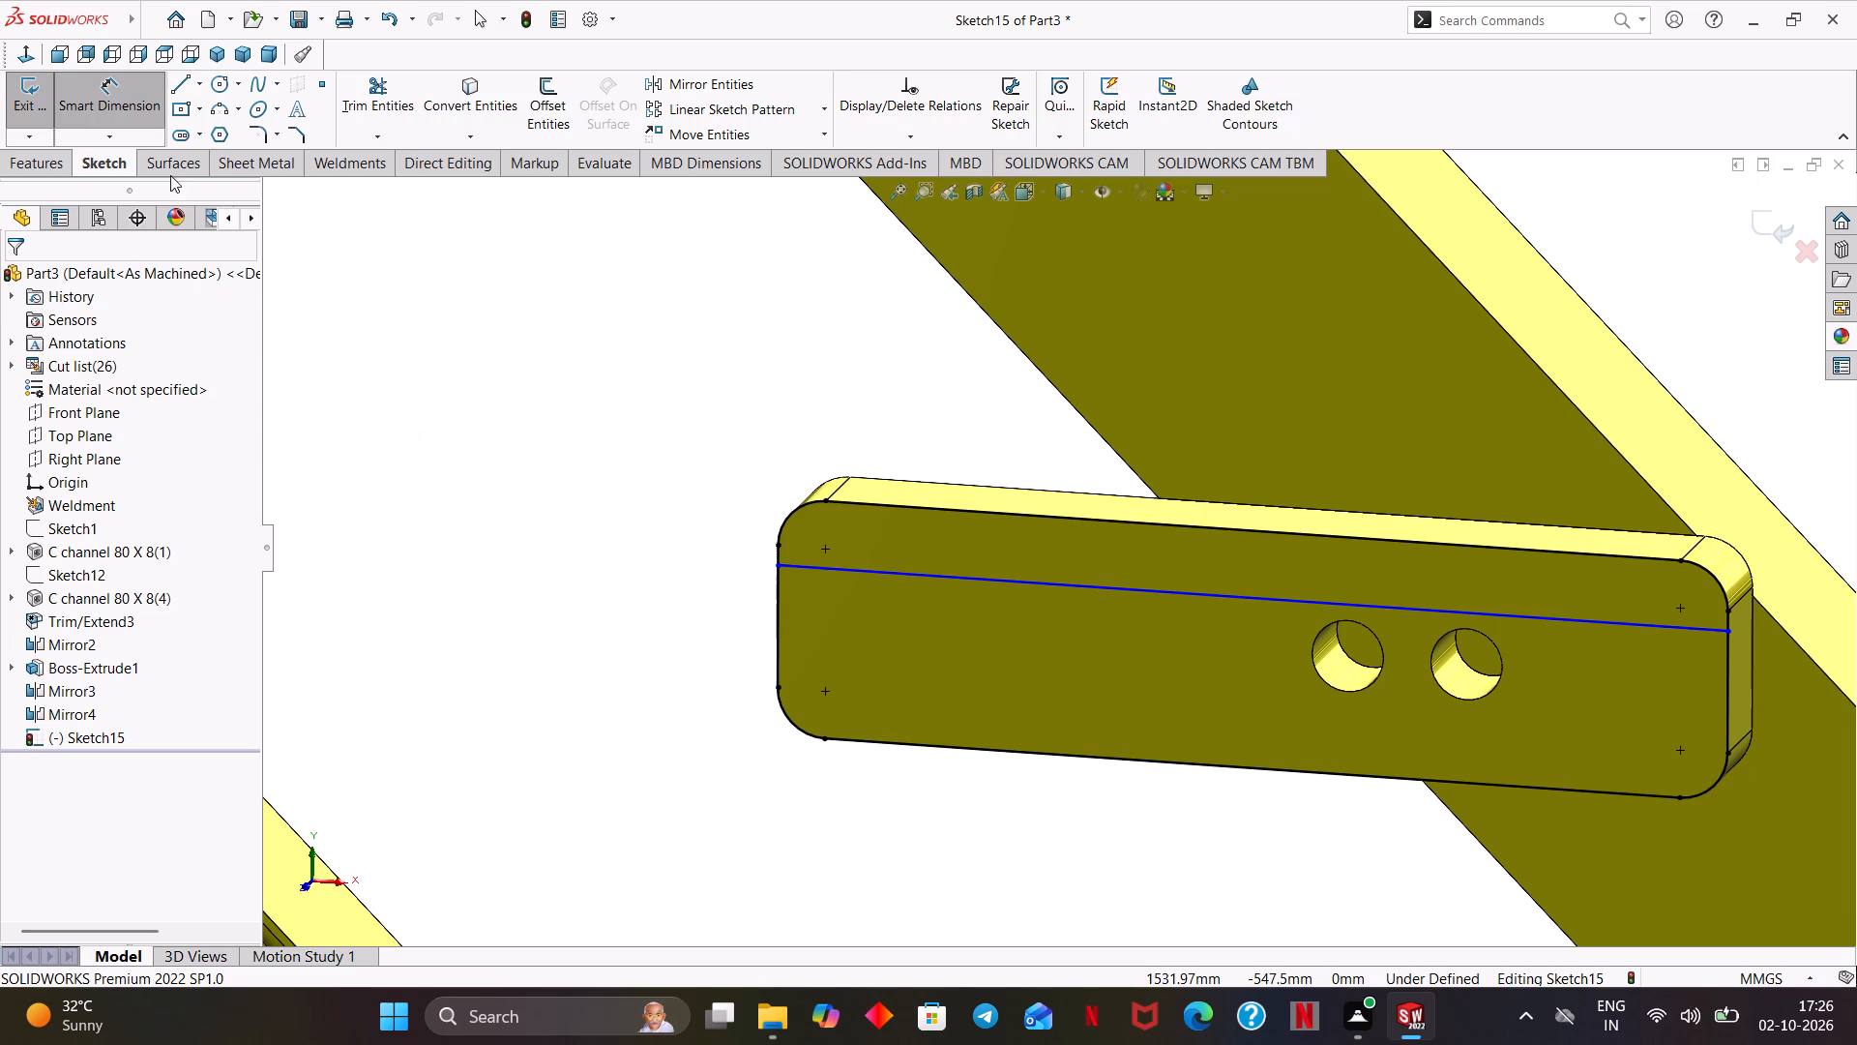
click(378, 95)
drag(626, 616, 648, 623)
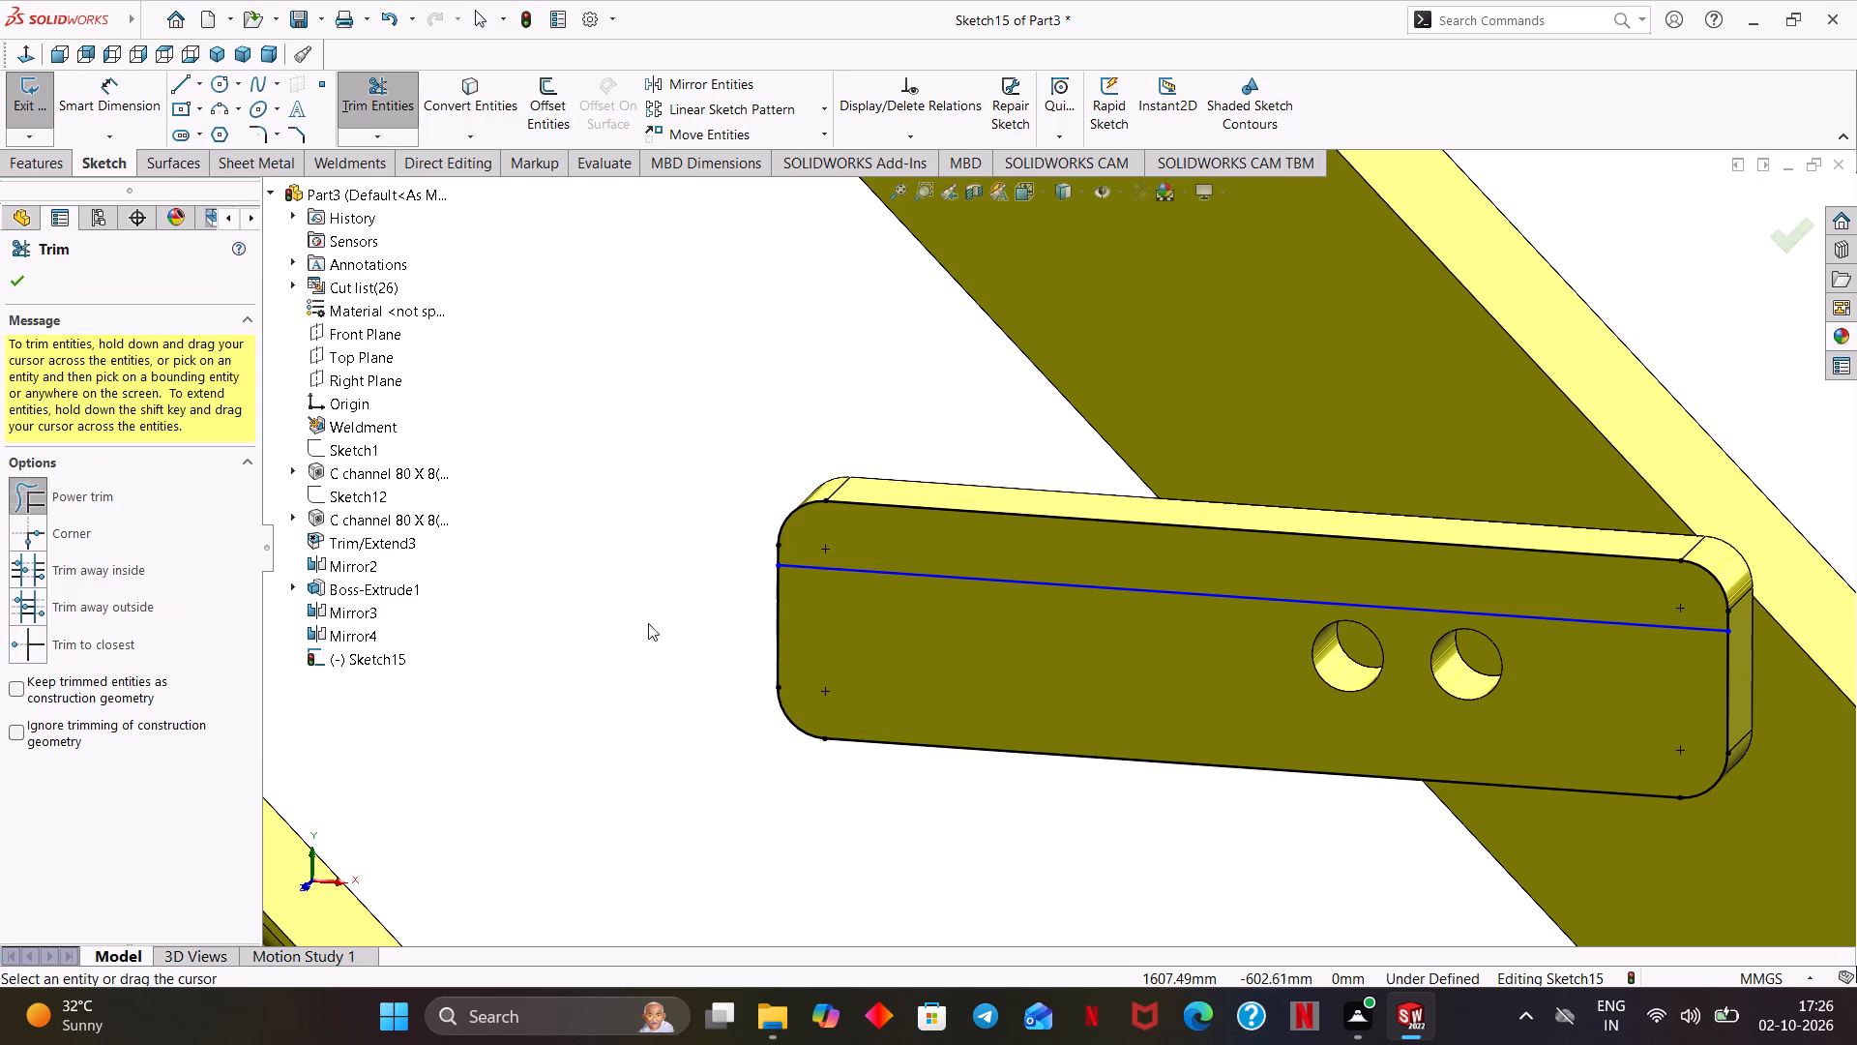
drag(648, 623, 883, 716)
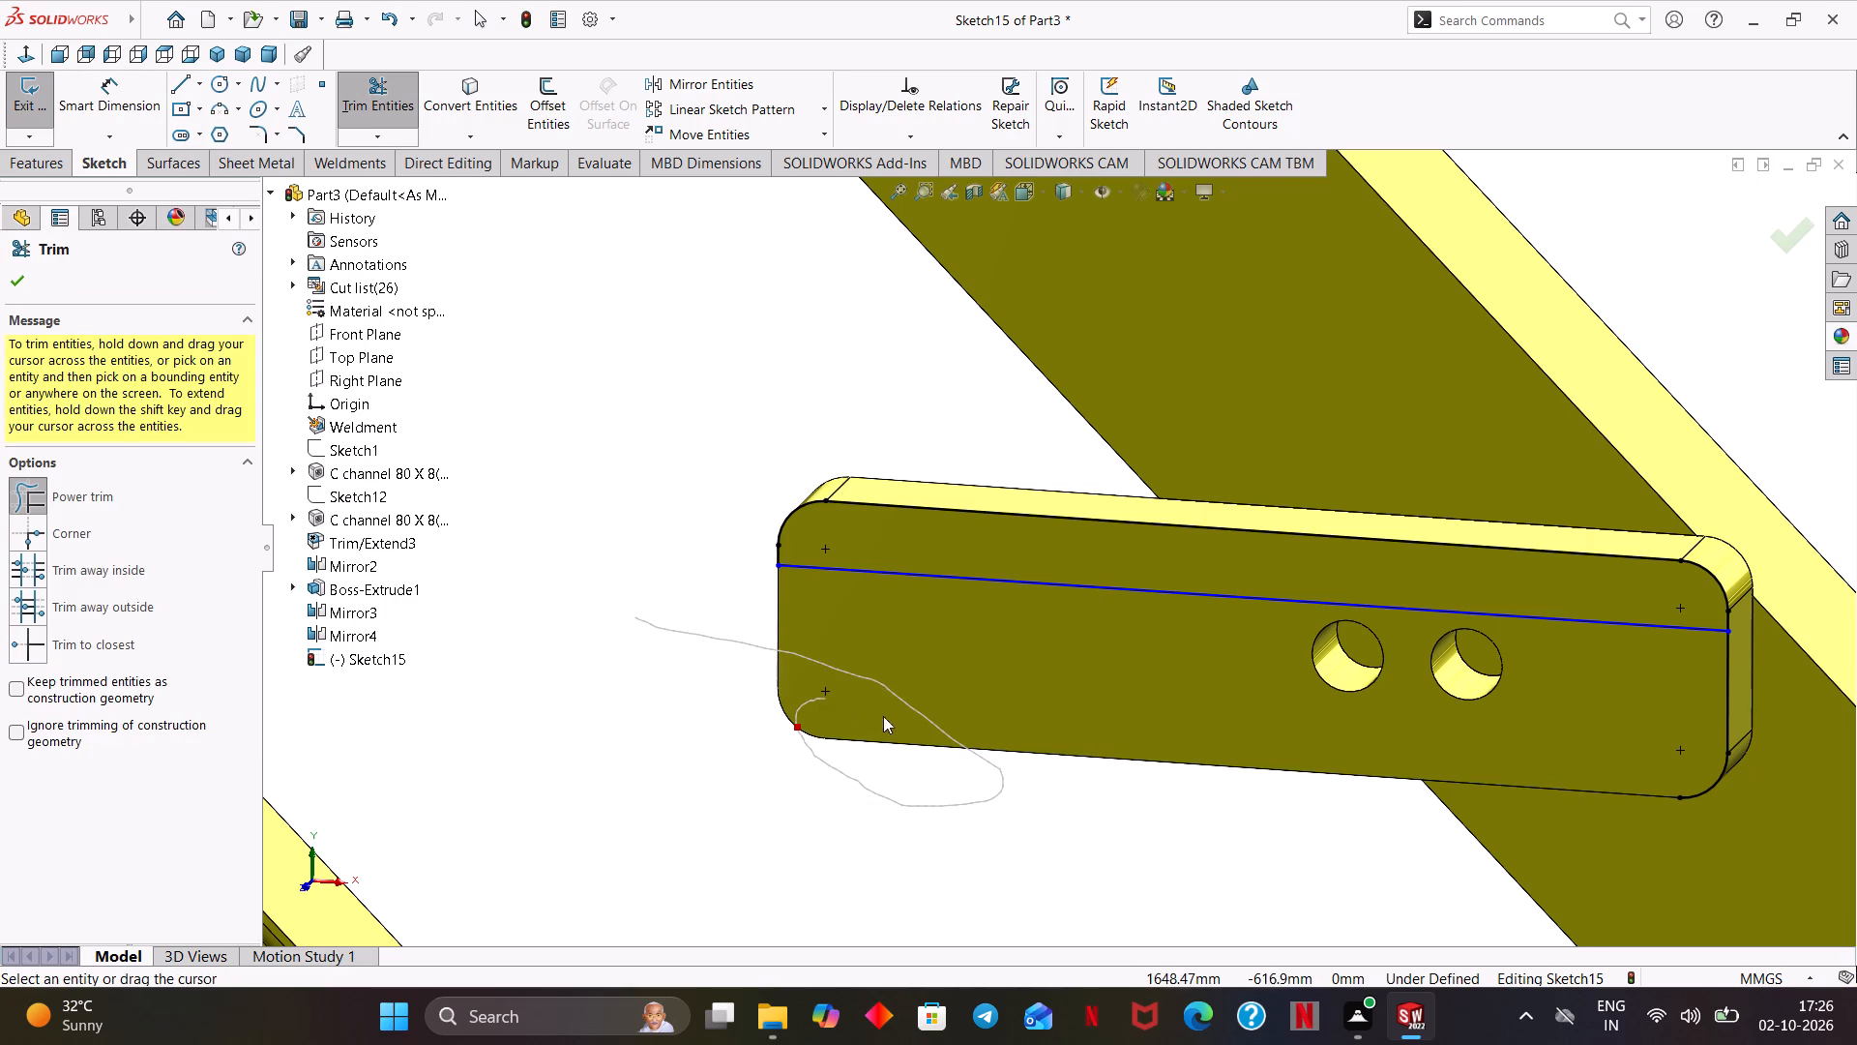
drag(883, 716, 1742, 717)
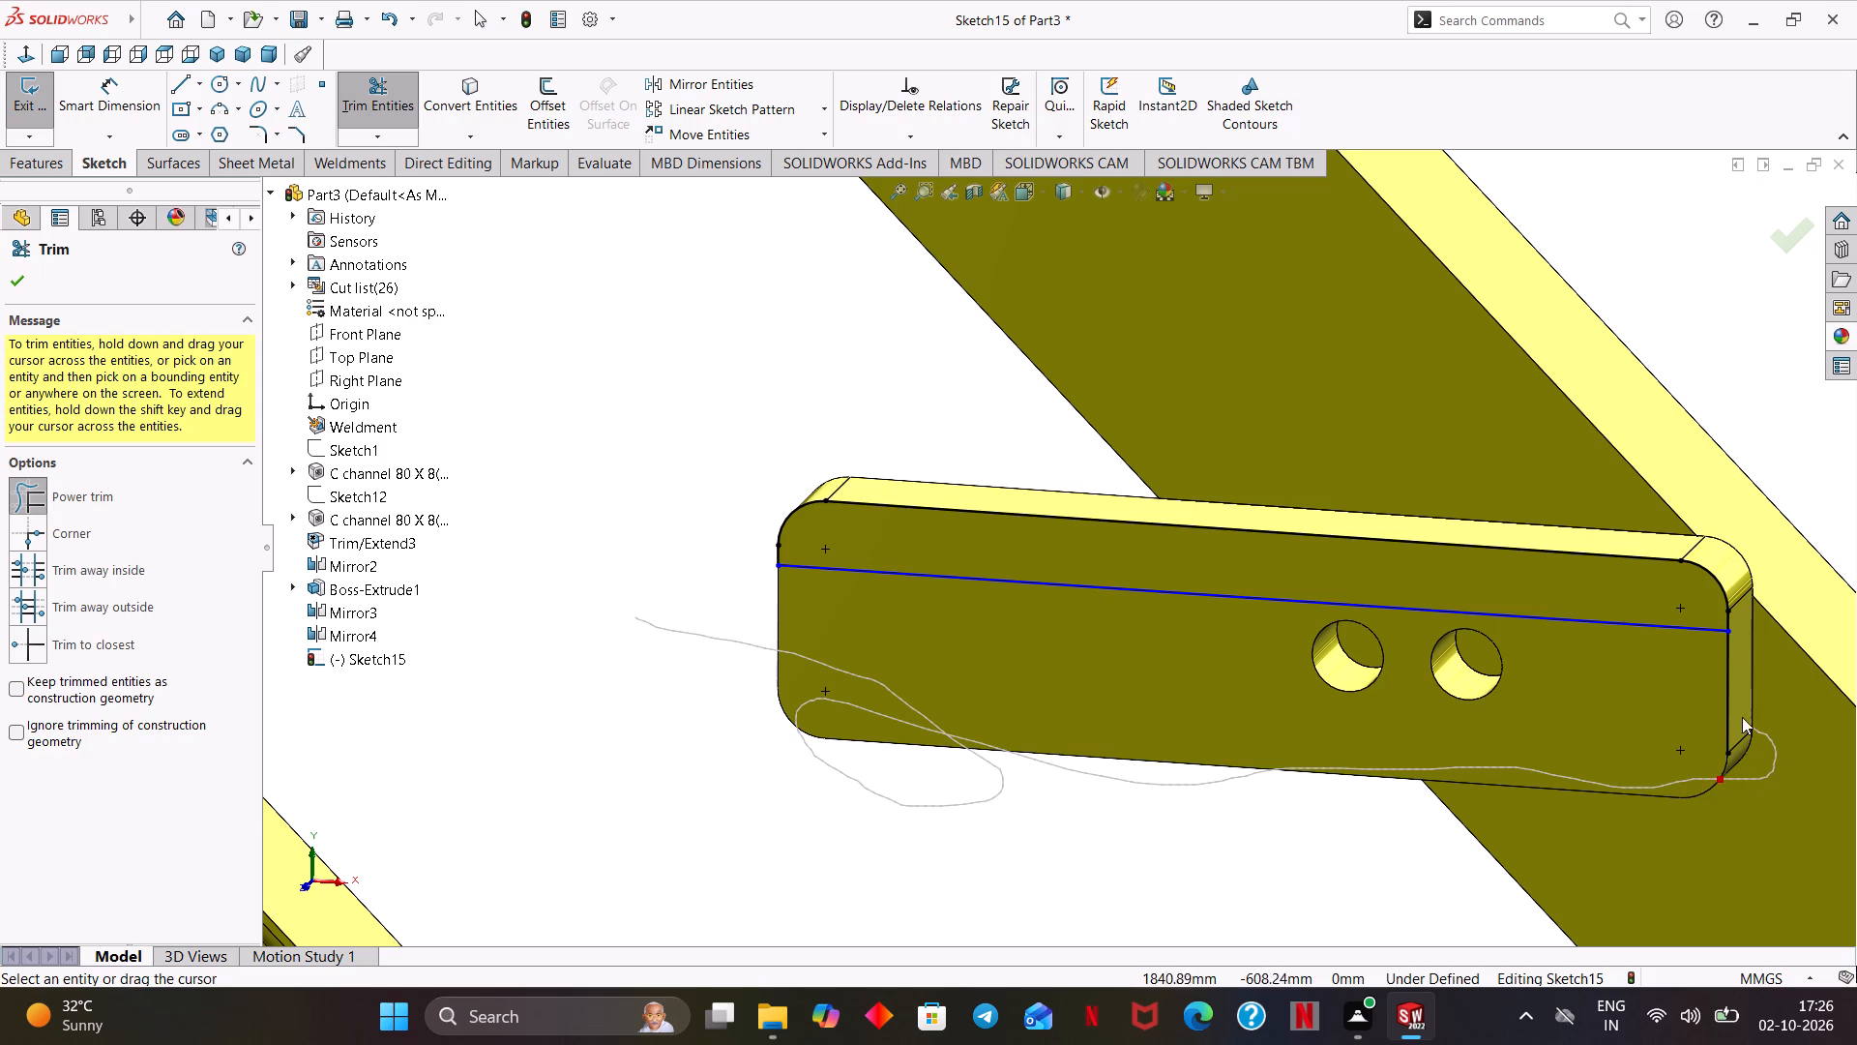
drag(1742, 717, 639, 663)
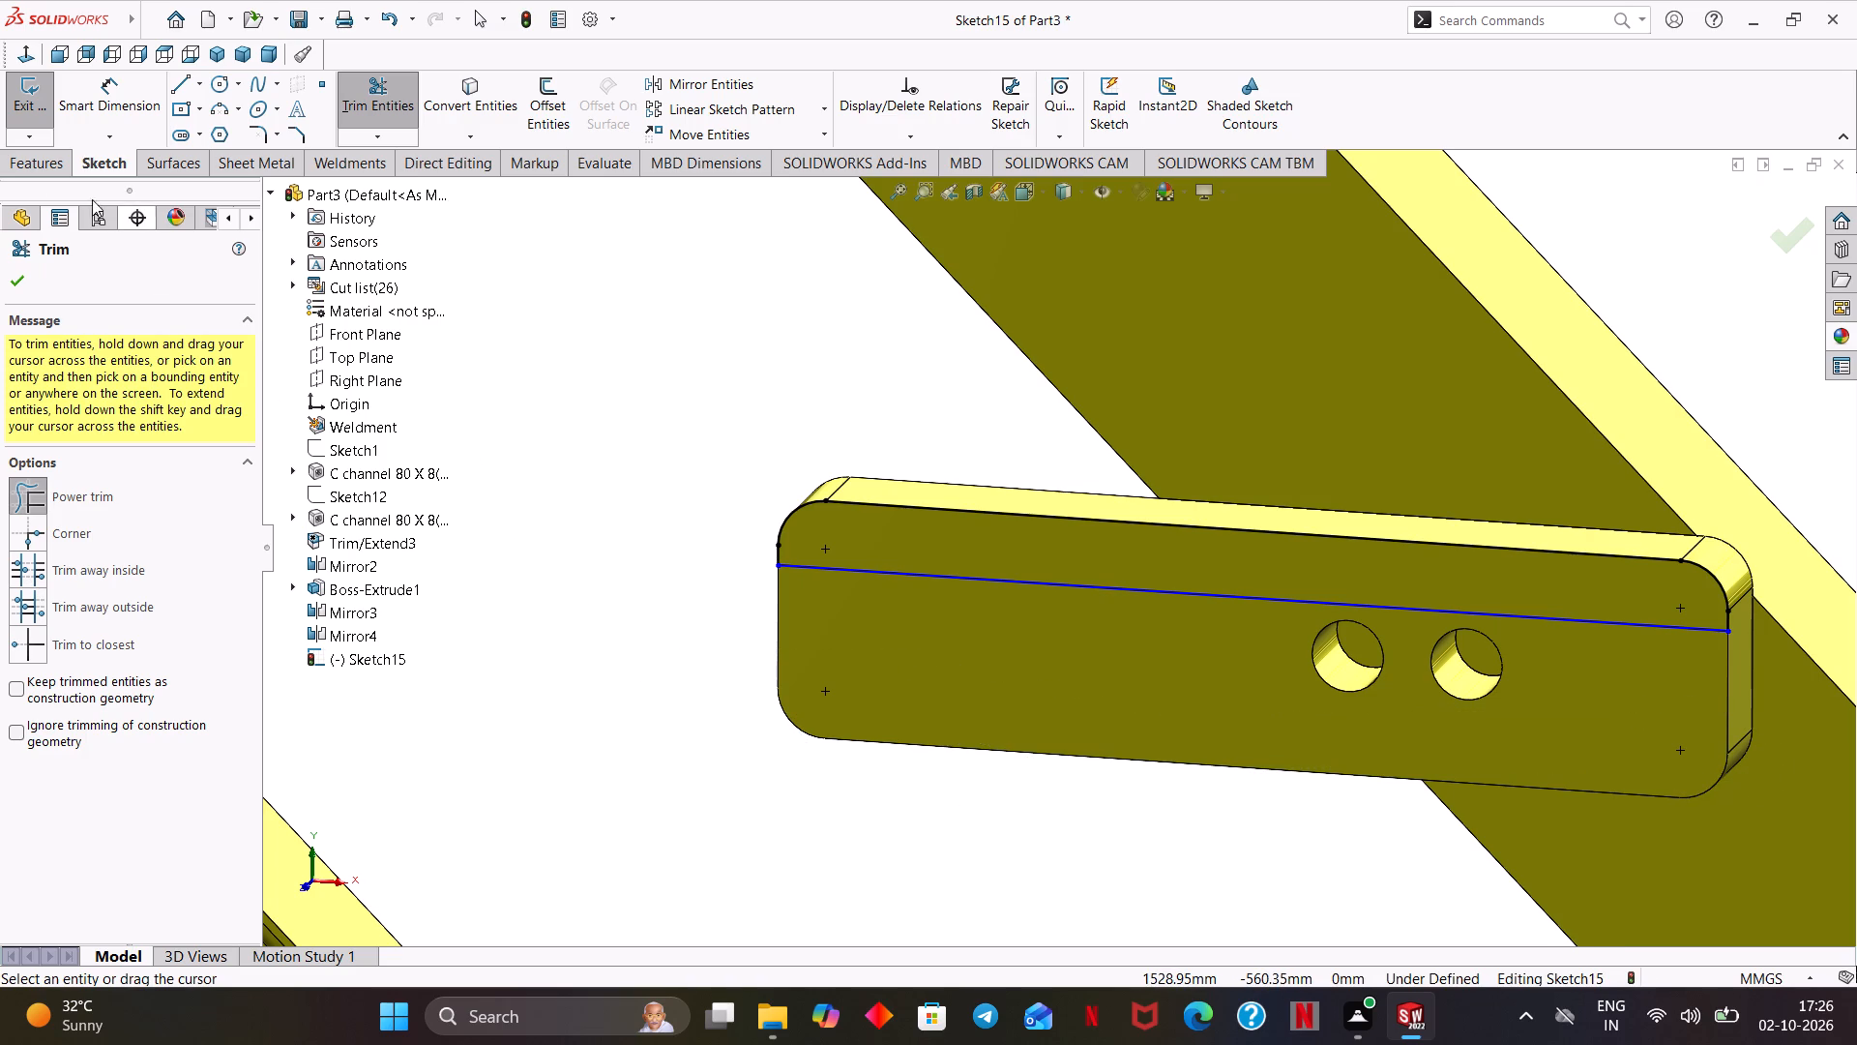
click(26, 285)
Dimension the third plate's horizontal sketch line at 15 mm below the plate's top edge.
click(117, 102)
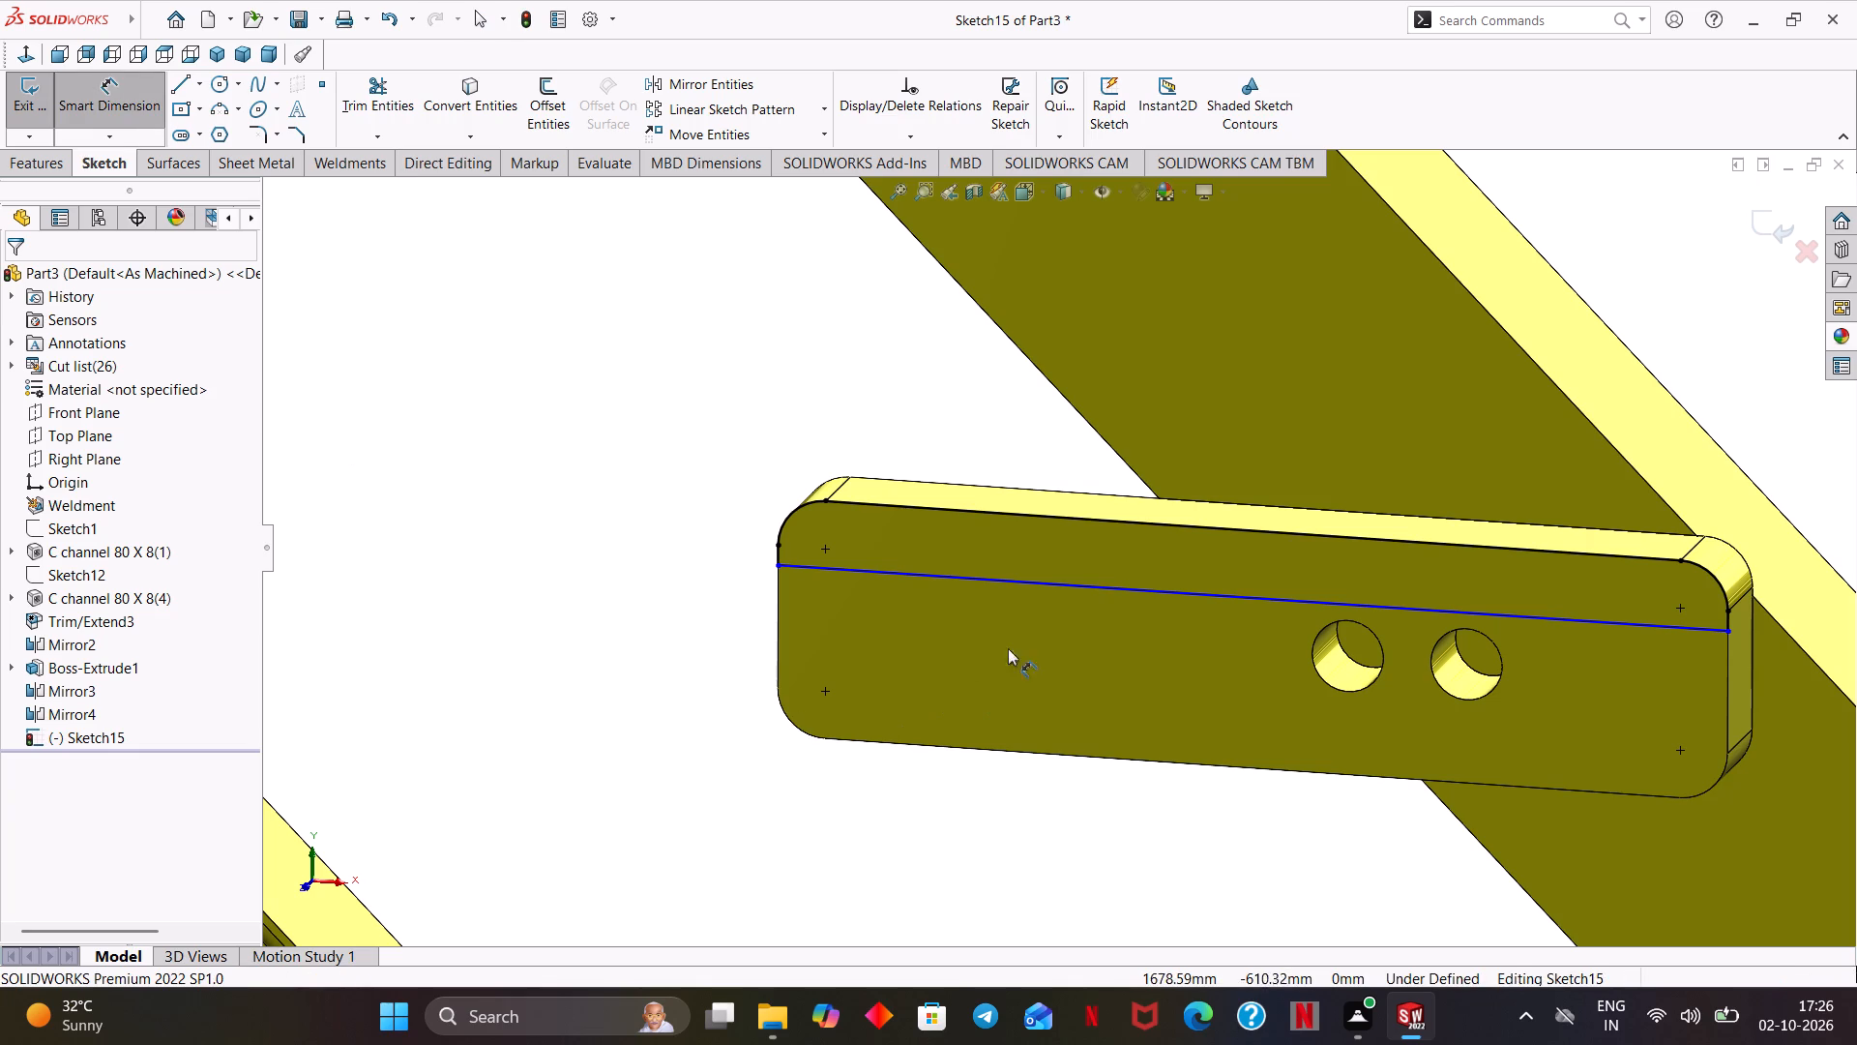
click(949, 510)
click(927, 577)
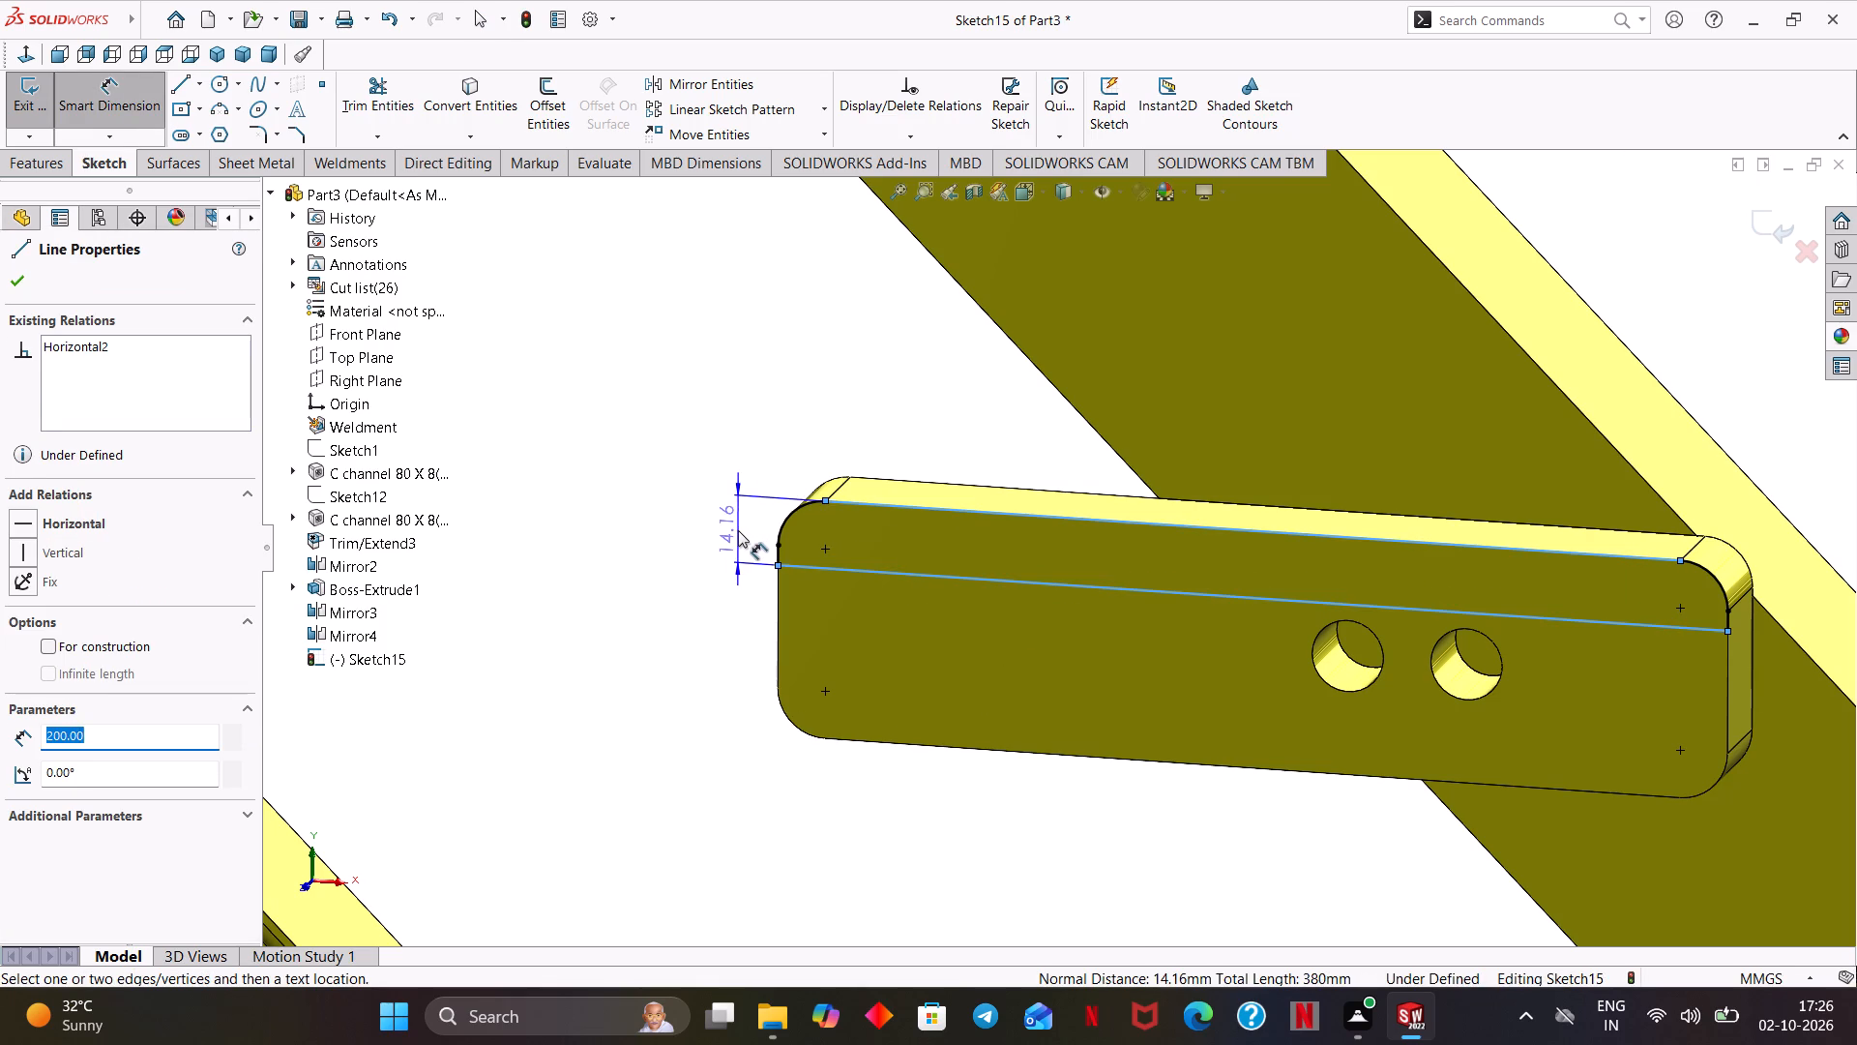
click(738, 530)
text(15)
key(Return)
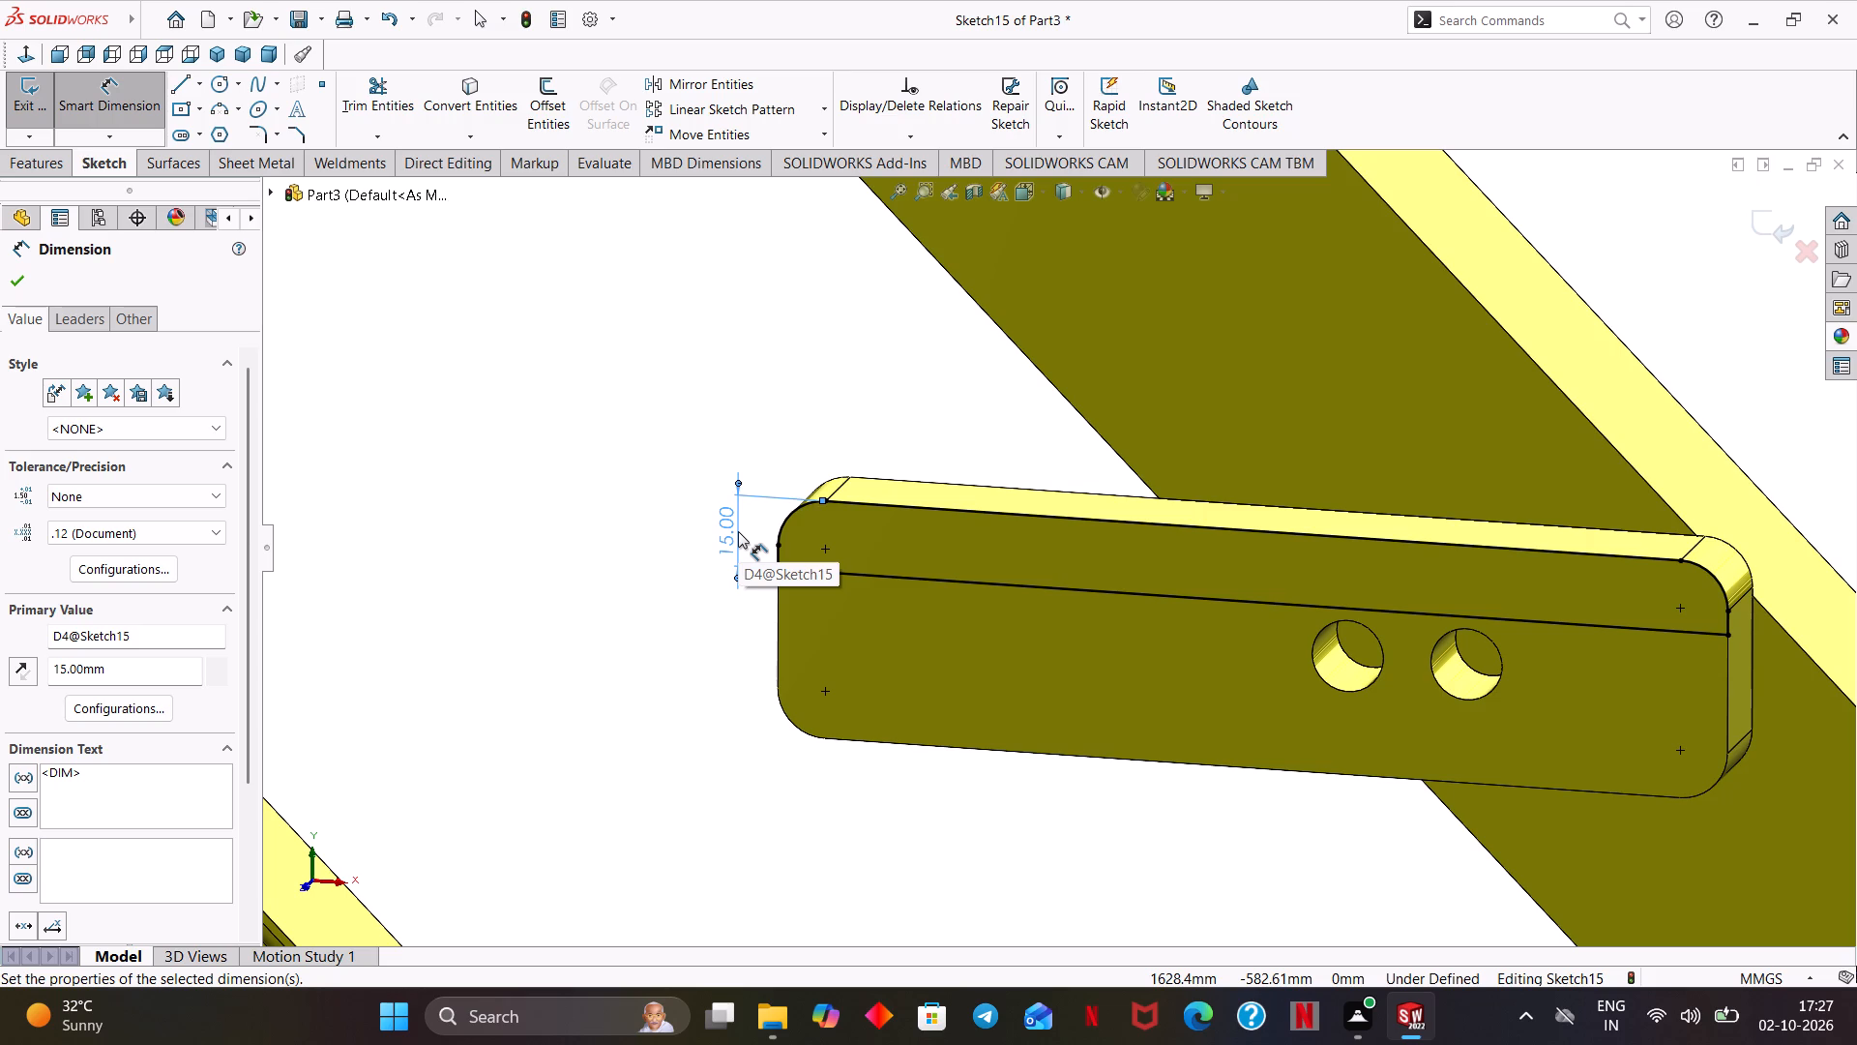
click(738, 531)
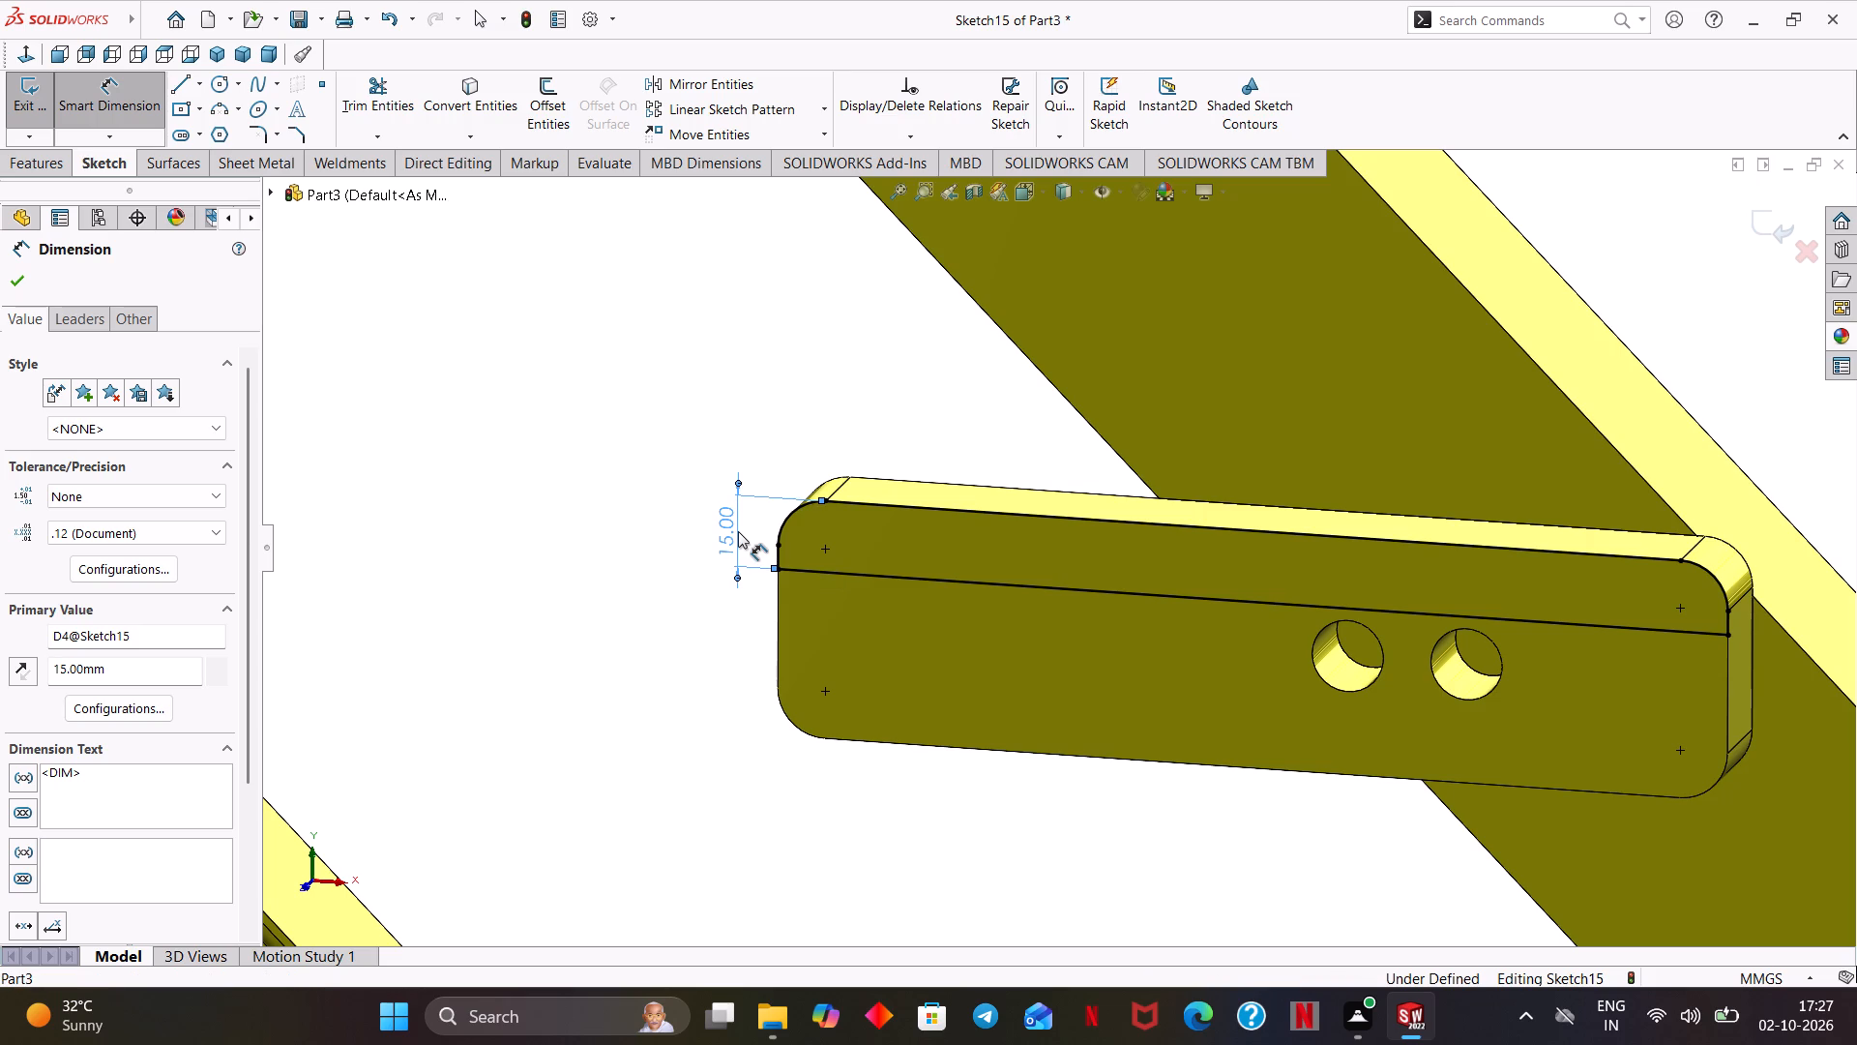
Dimension the second plate's horizontal sketch line at 15 mm below the plate's top edge.
scroll(738, 531, up, 4)
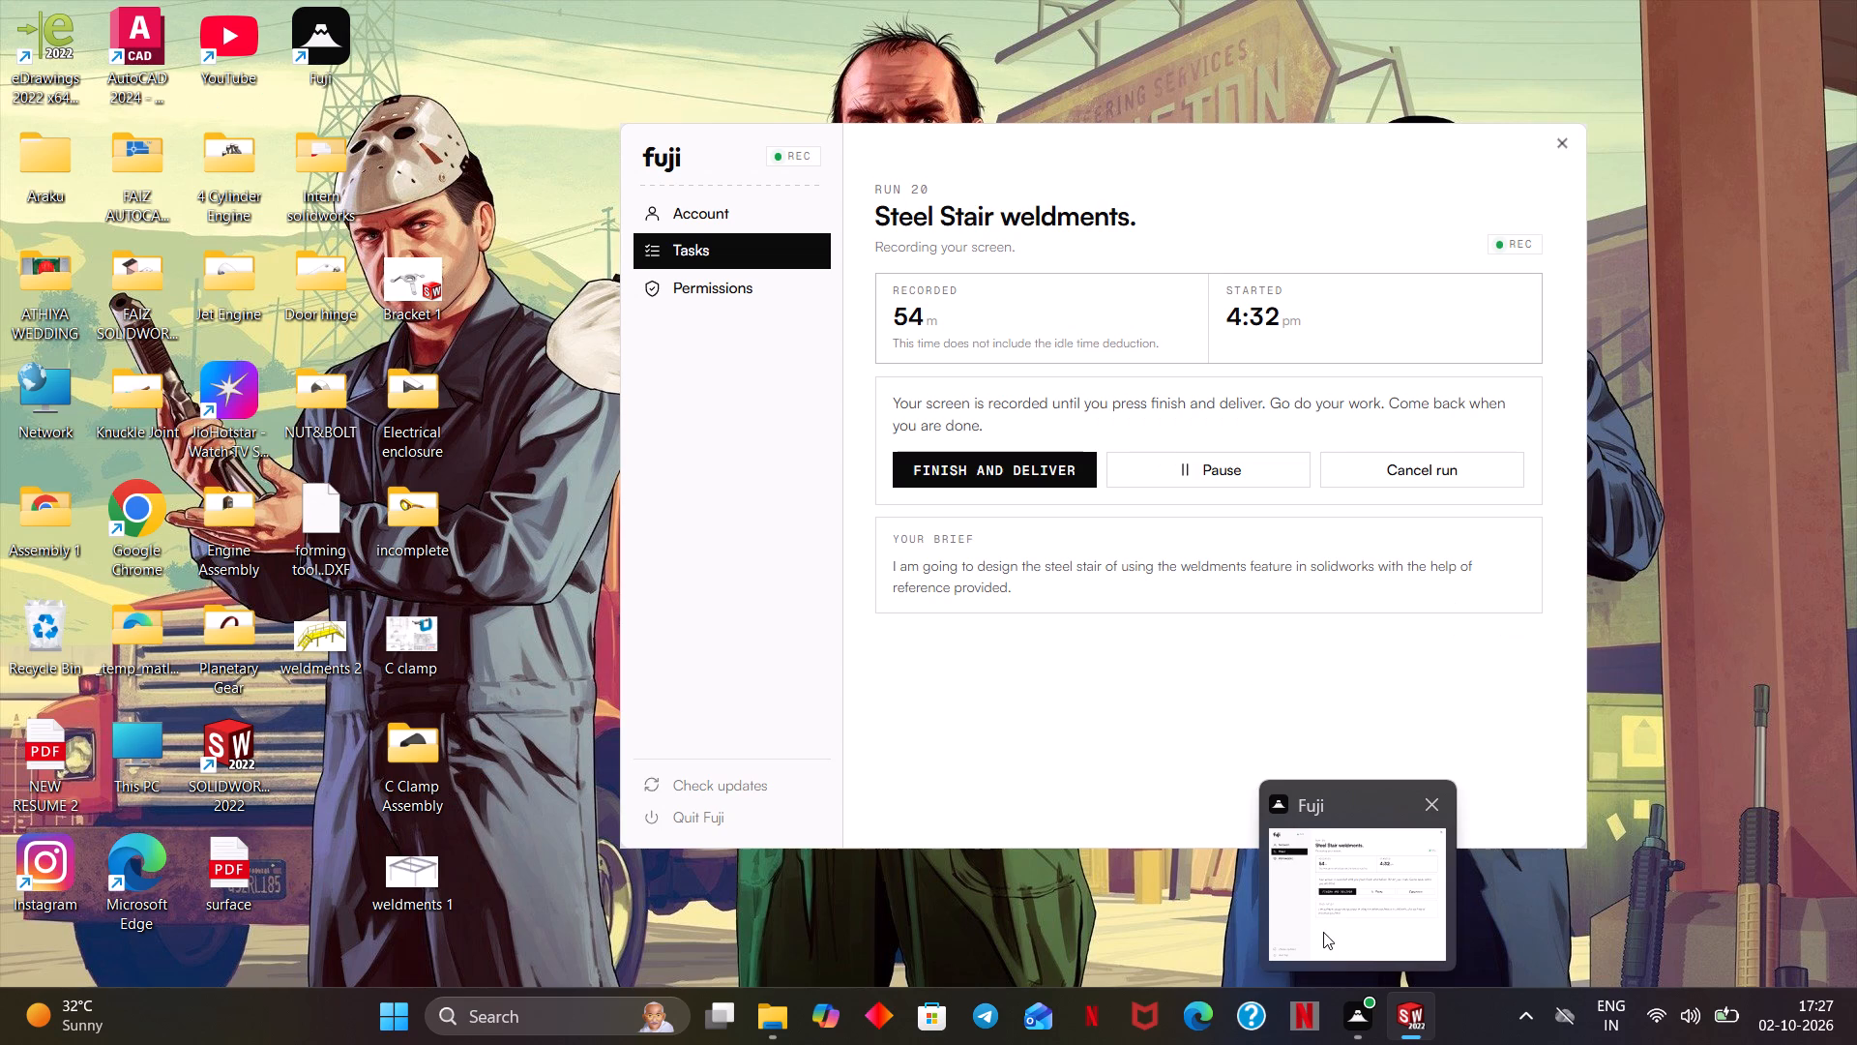
scroll(935, 663, up, 1)
scroll(865, 612, up, 1)
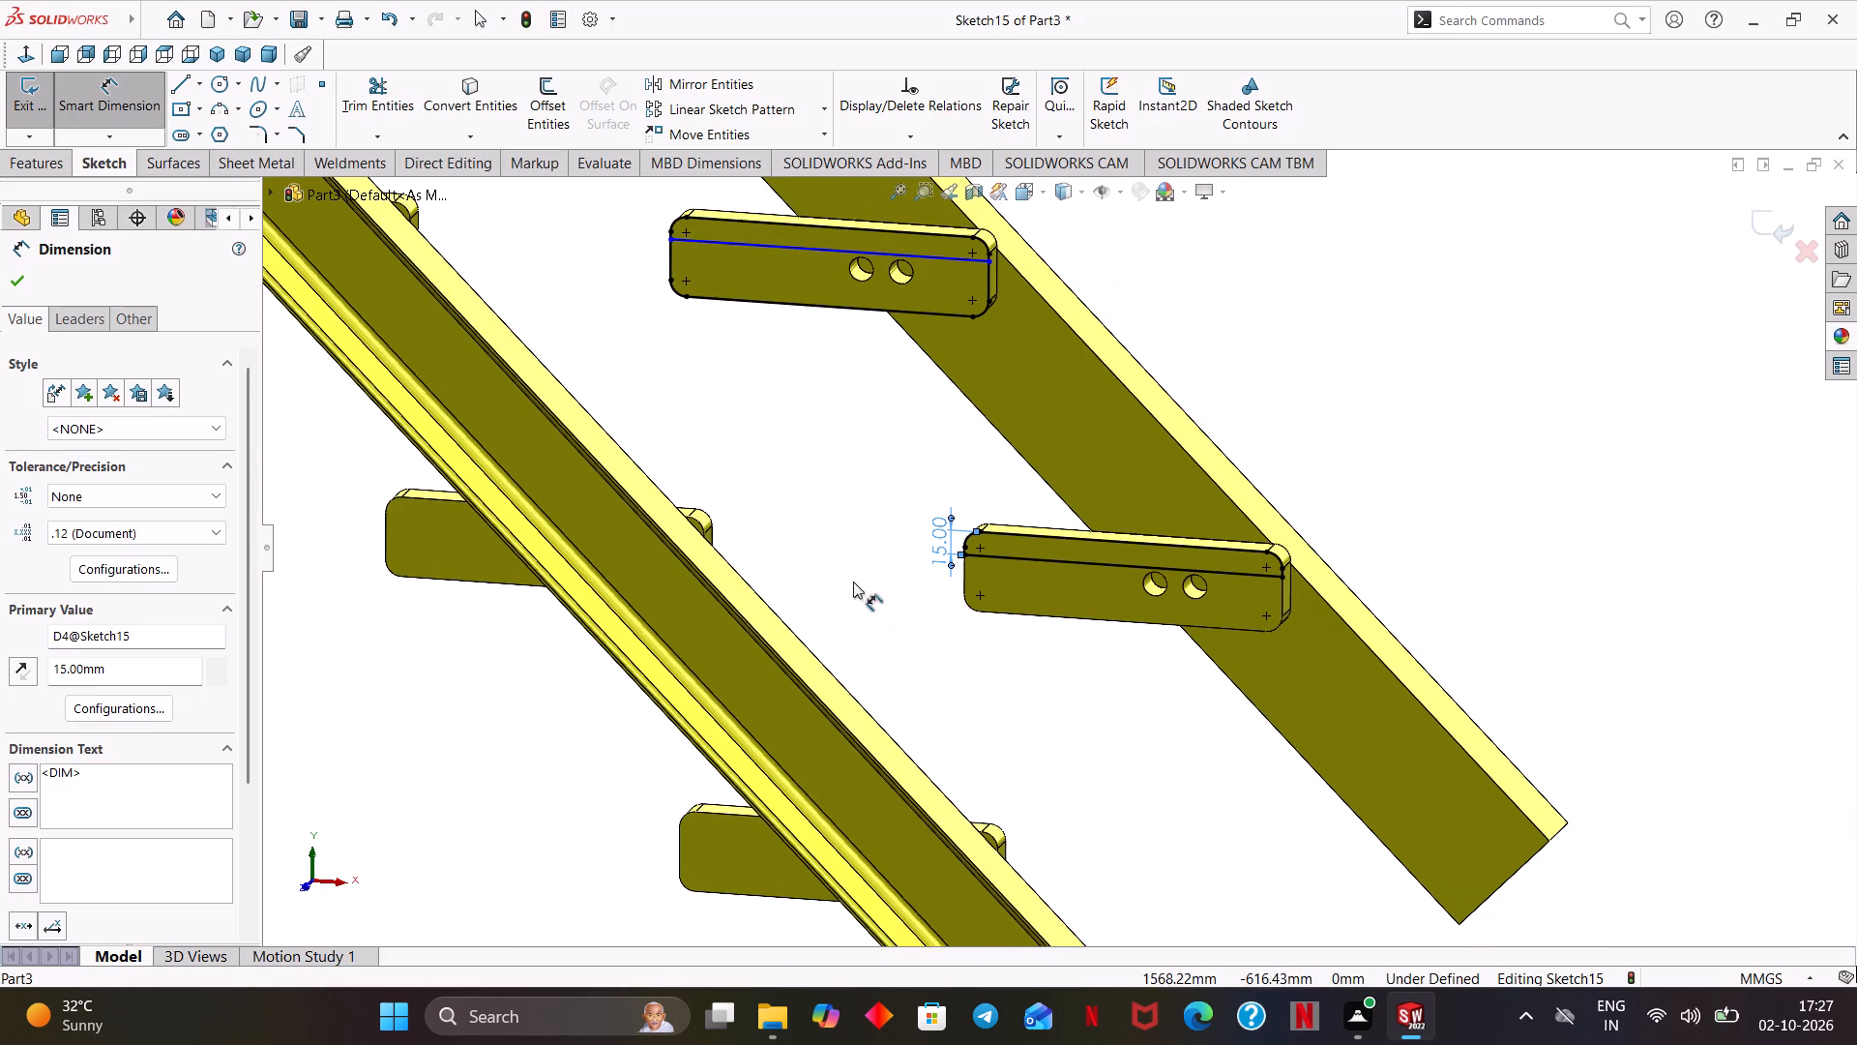
ctrl+middle_drag(801, 478, 875, 701)
shift+middle_drag(904, 647, 919, 666)
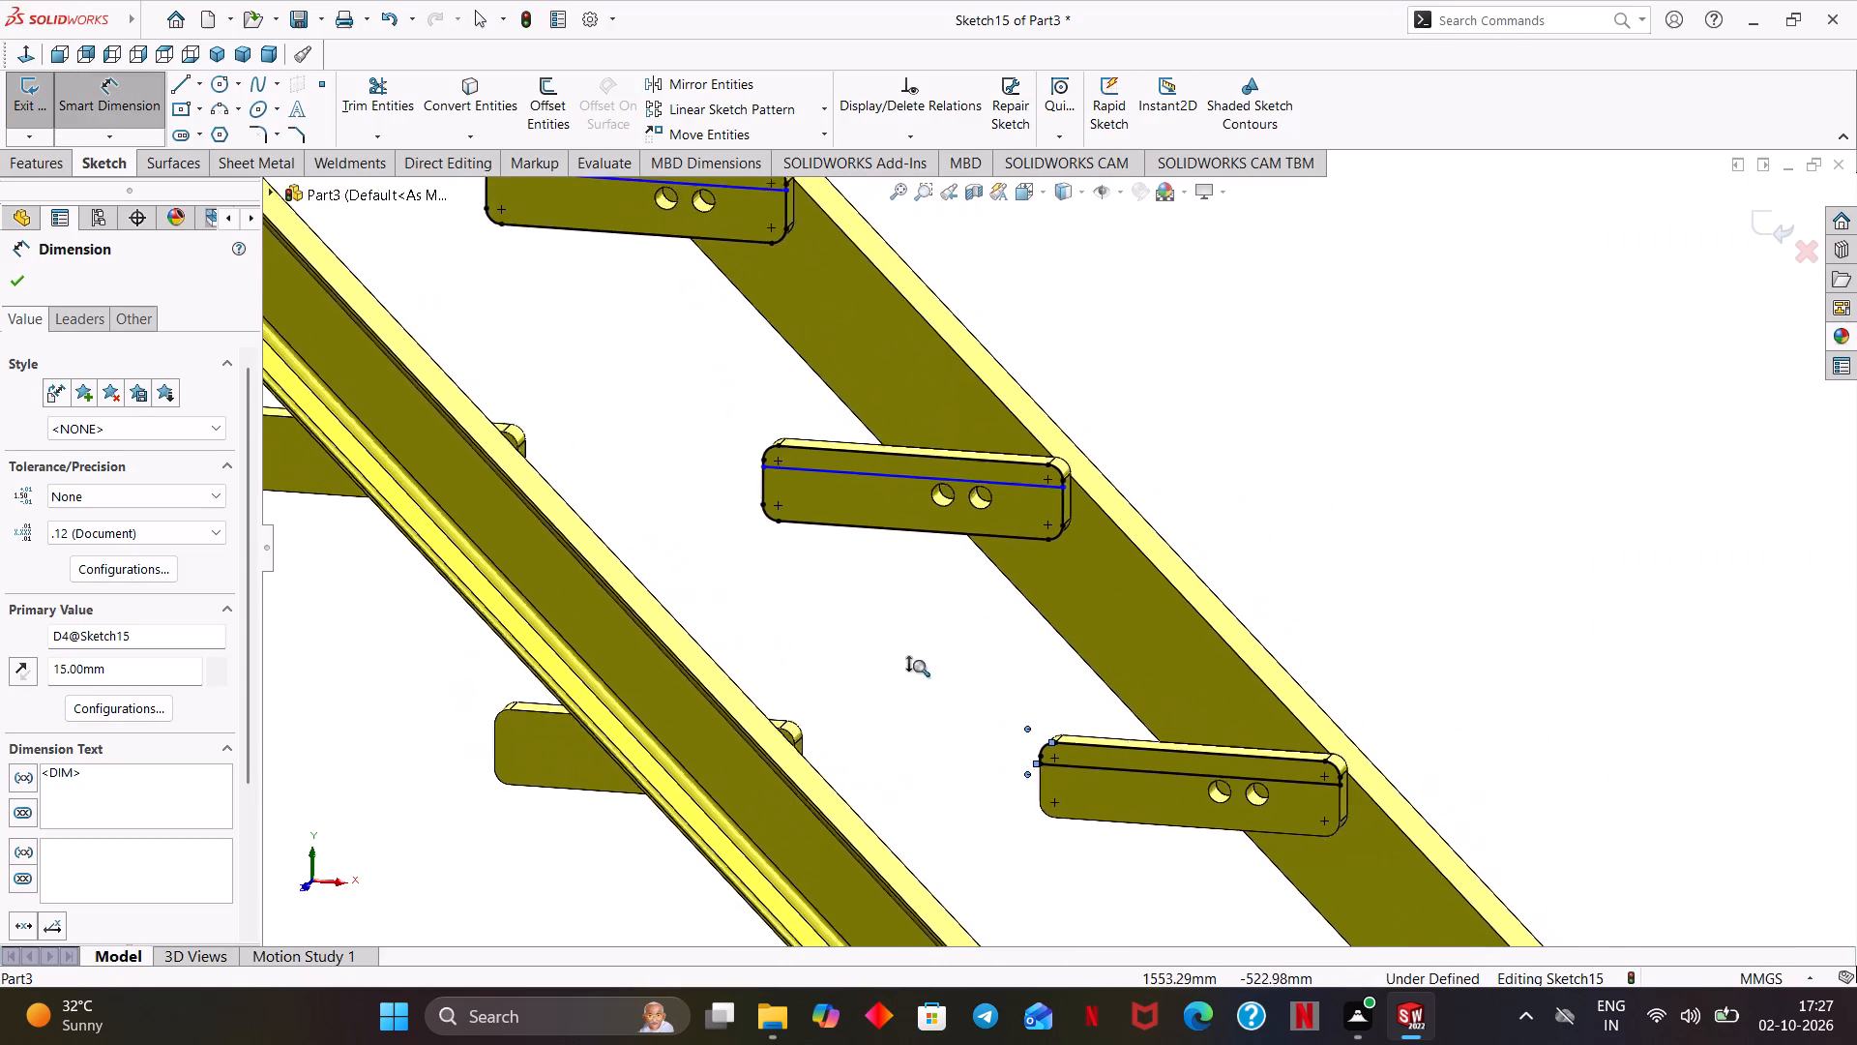
shift+middle_drag(919, 666, 957, 594)
ctrl+middle_drag(796, 584, 970, 802)
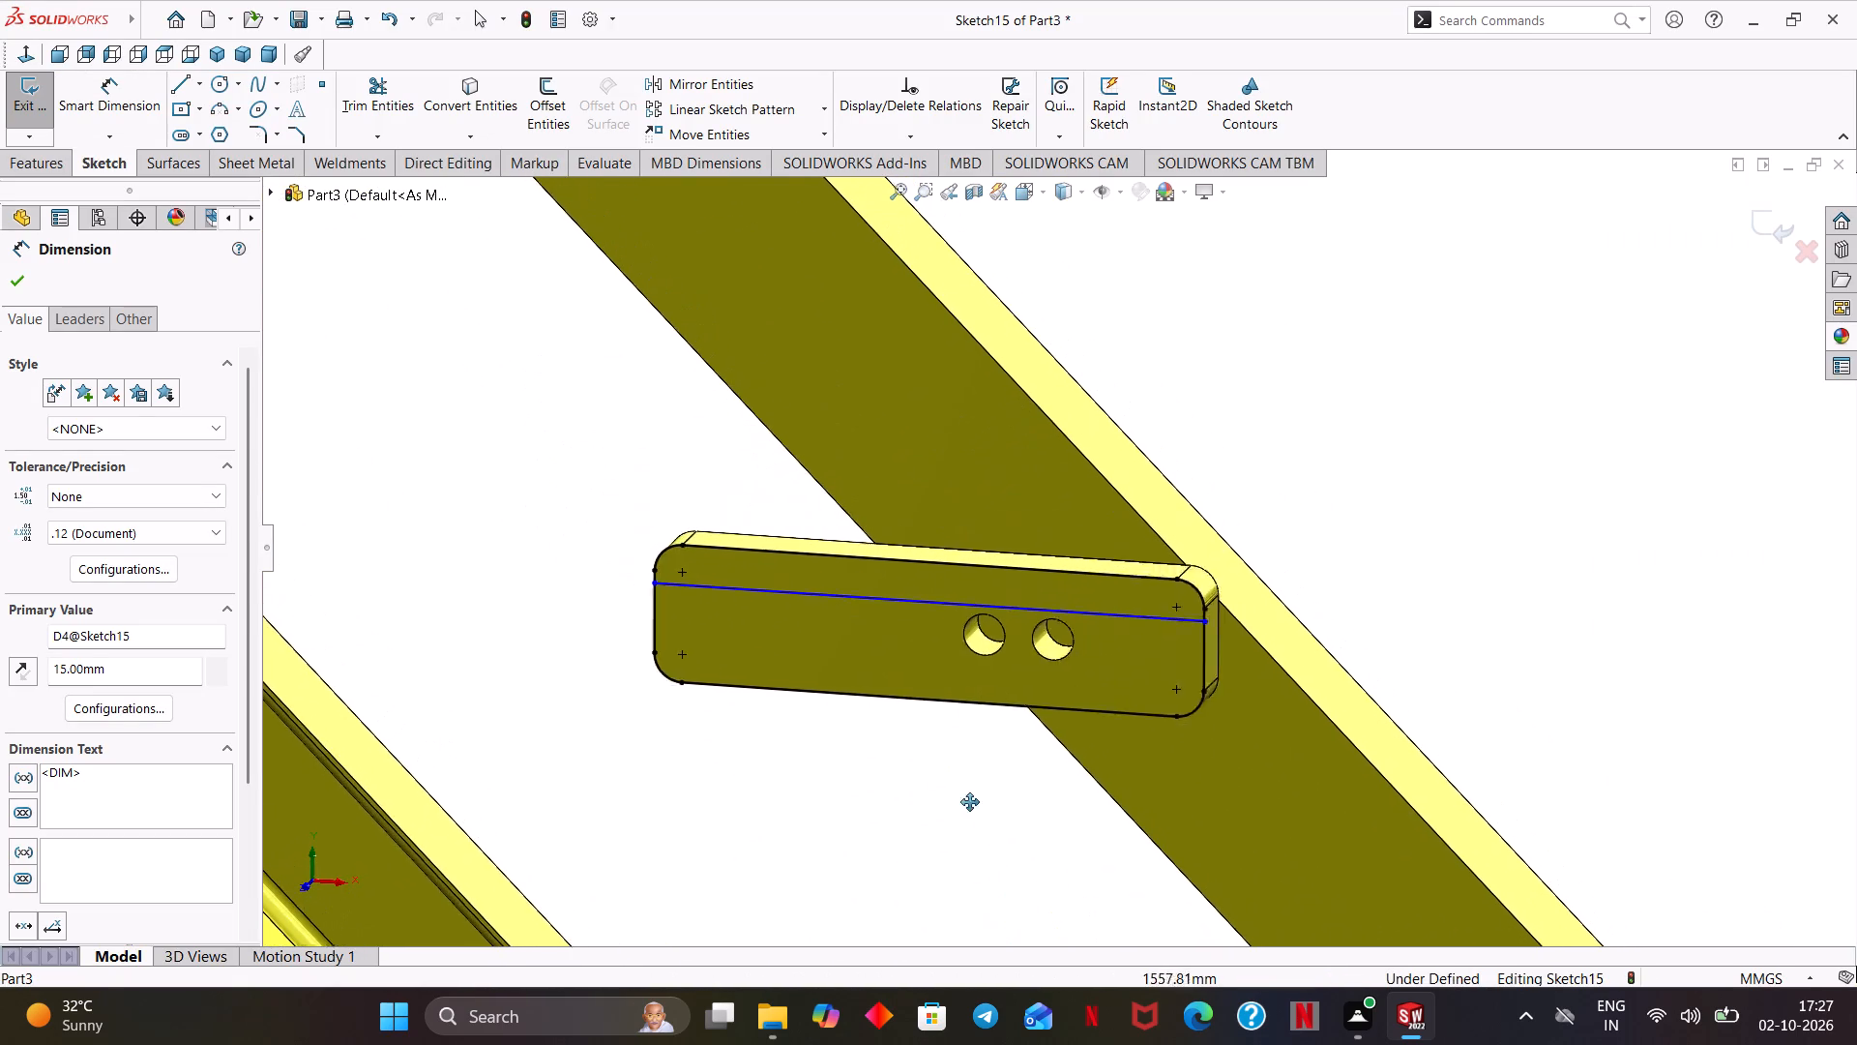
ctrl+middle_drag(970, 802, 983, 817)
shift+middle_drag(967, 826, 971, 781)
ctrl+middle_drag(886, 797, 1017, 732)
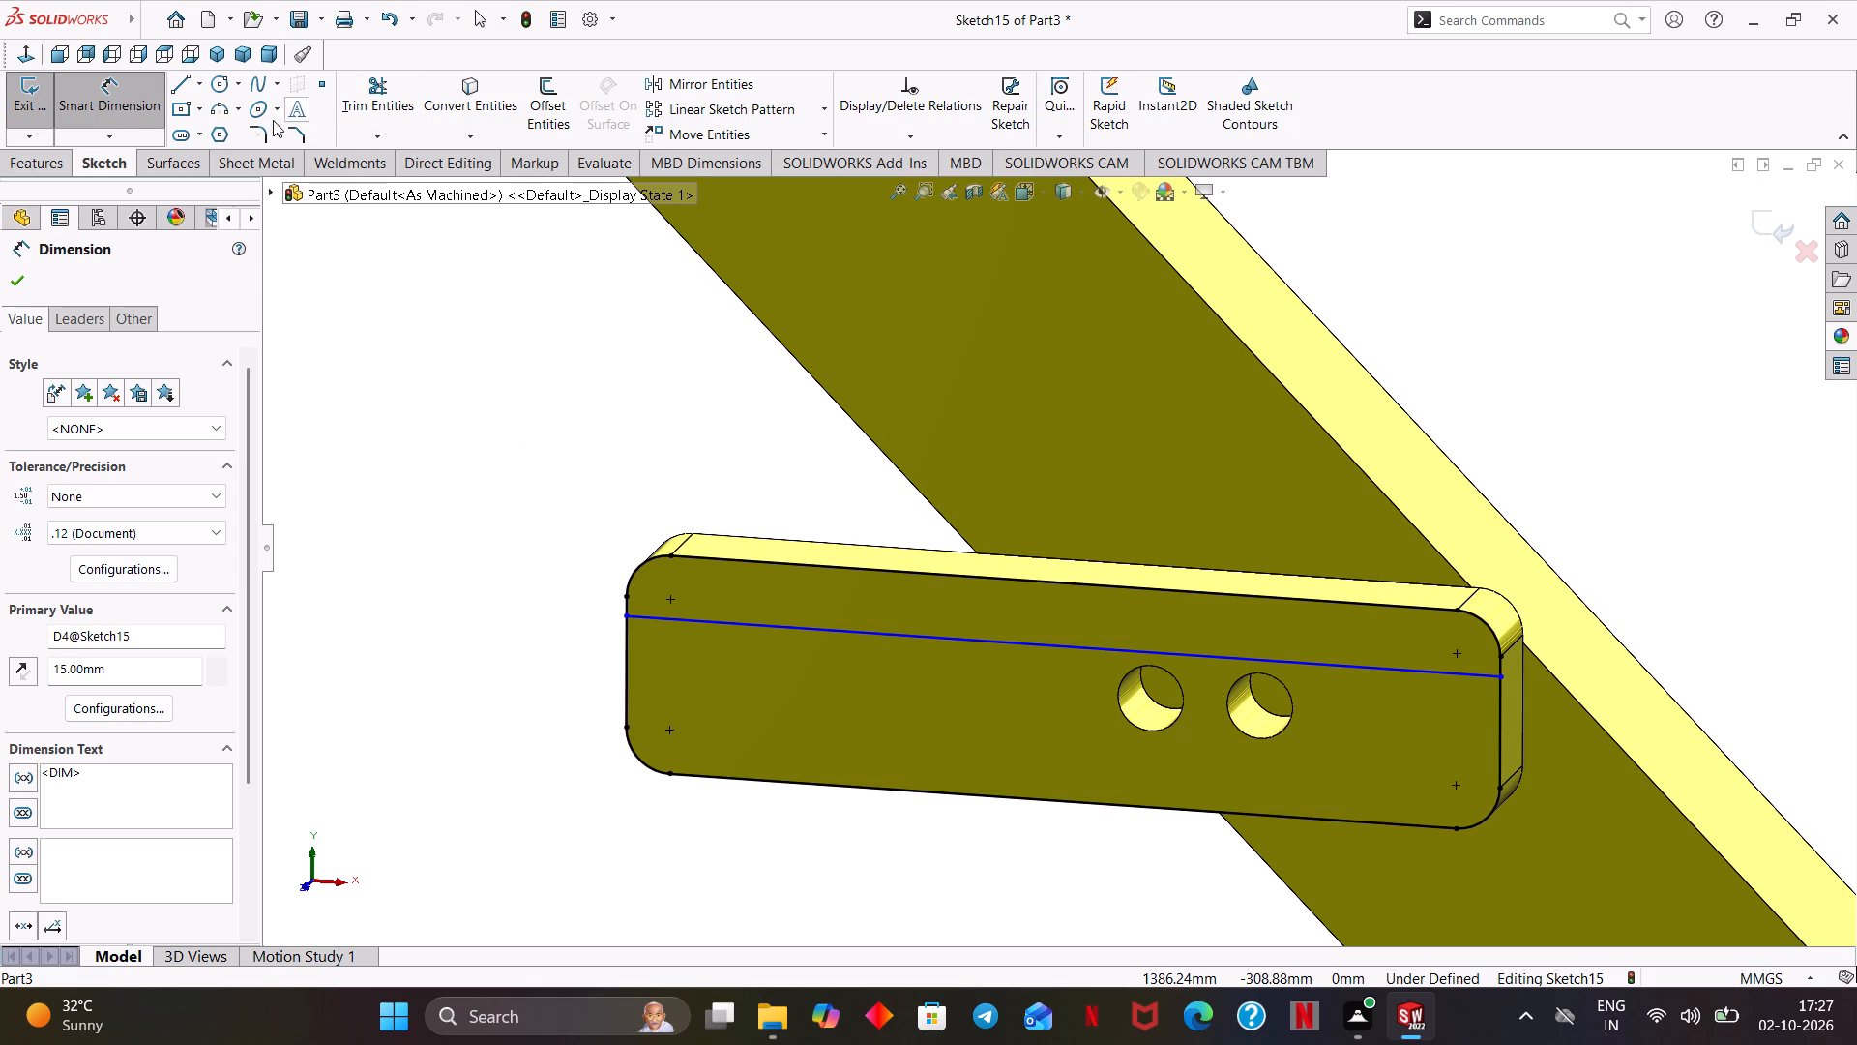
scroll(713, 573, down, 2)
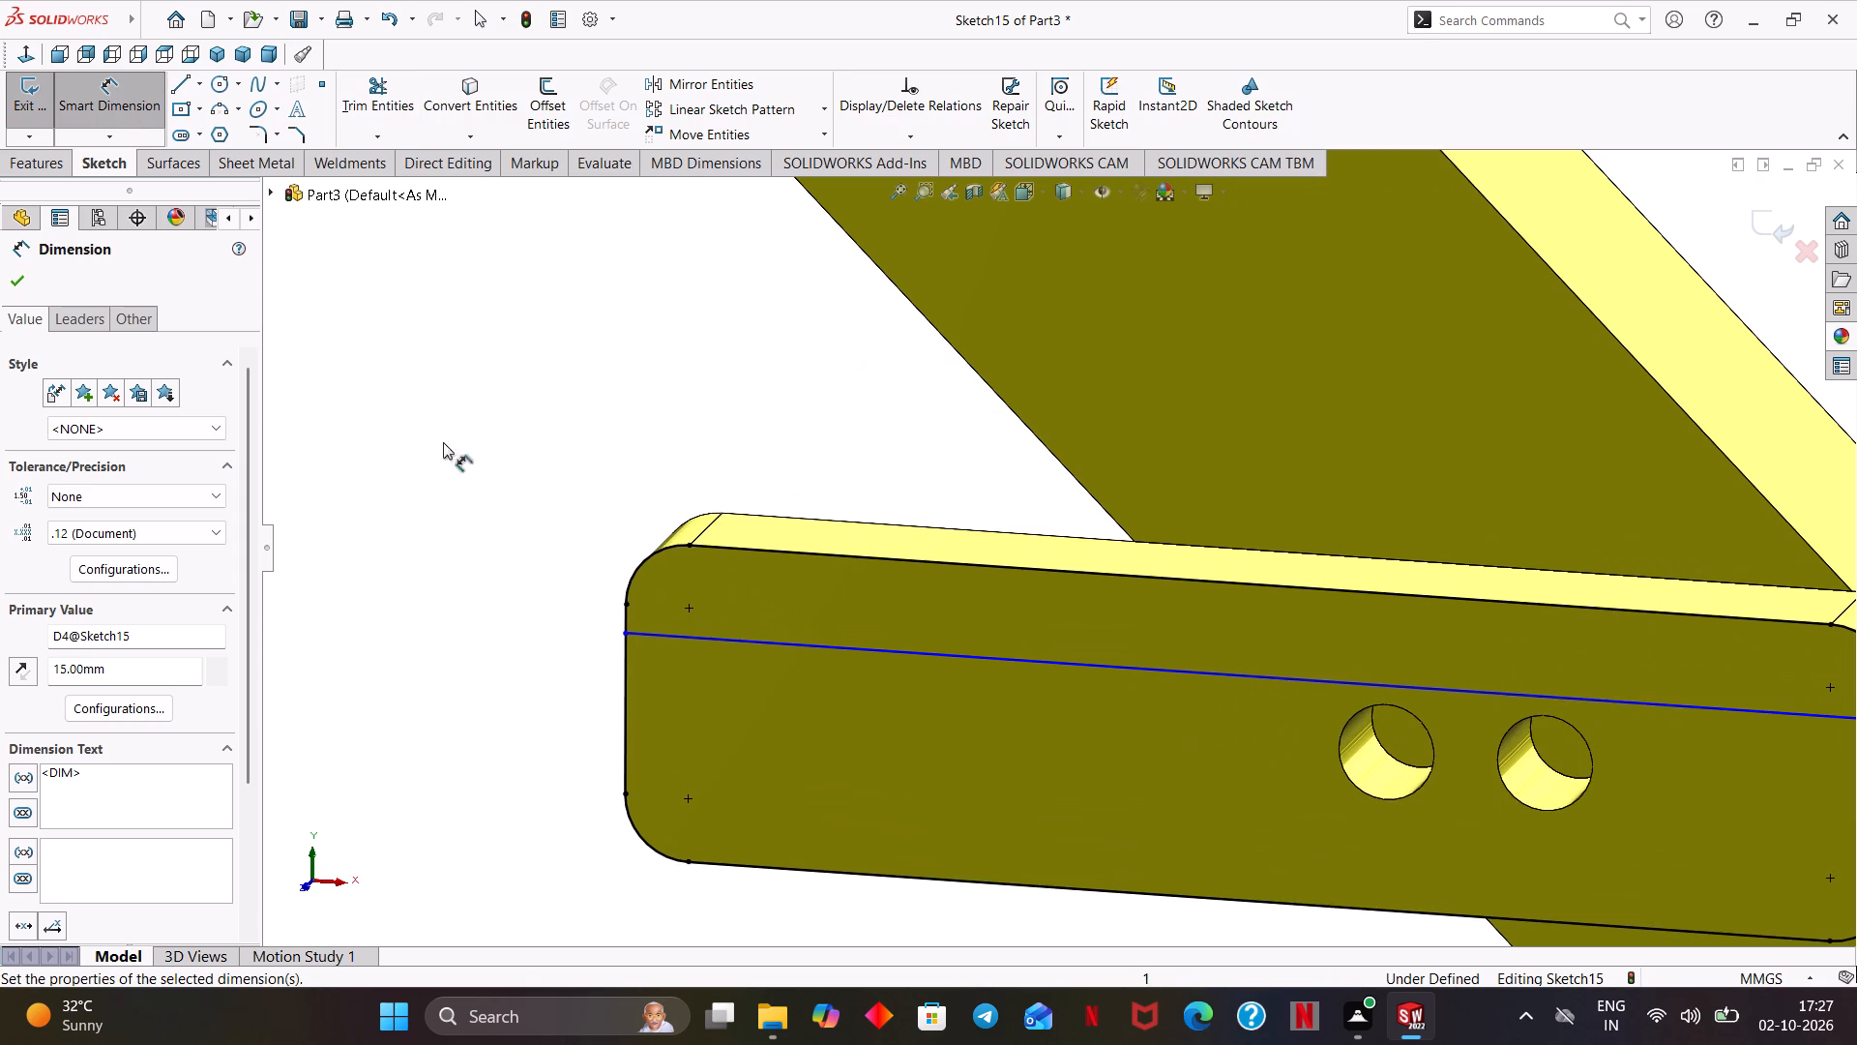
click(768, 550)
click(736, 638)
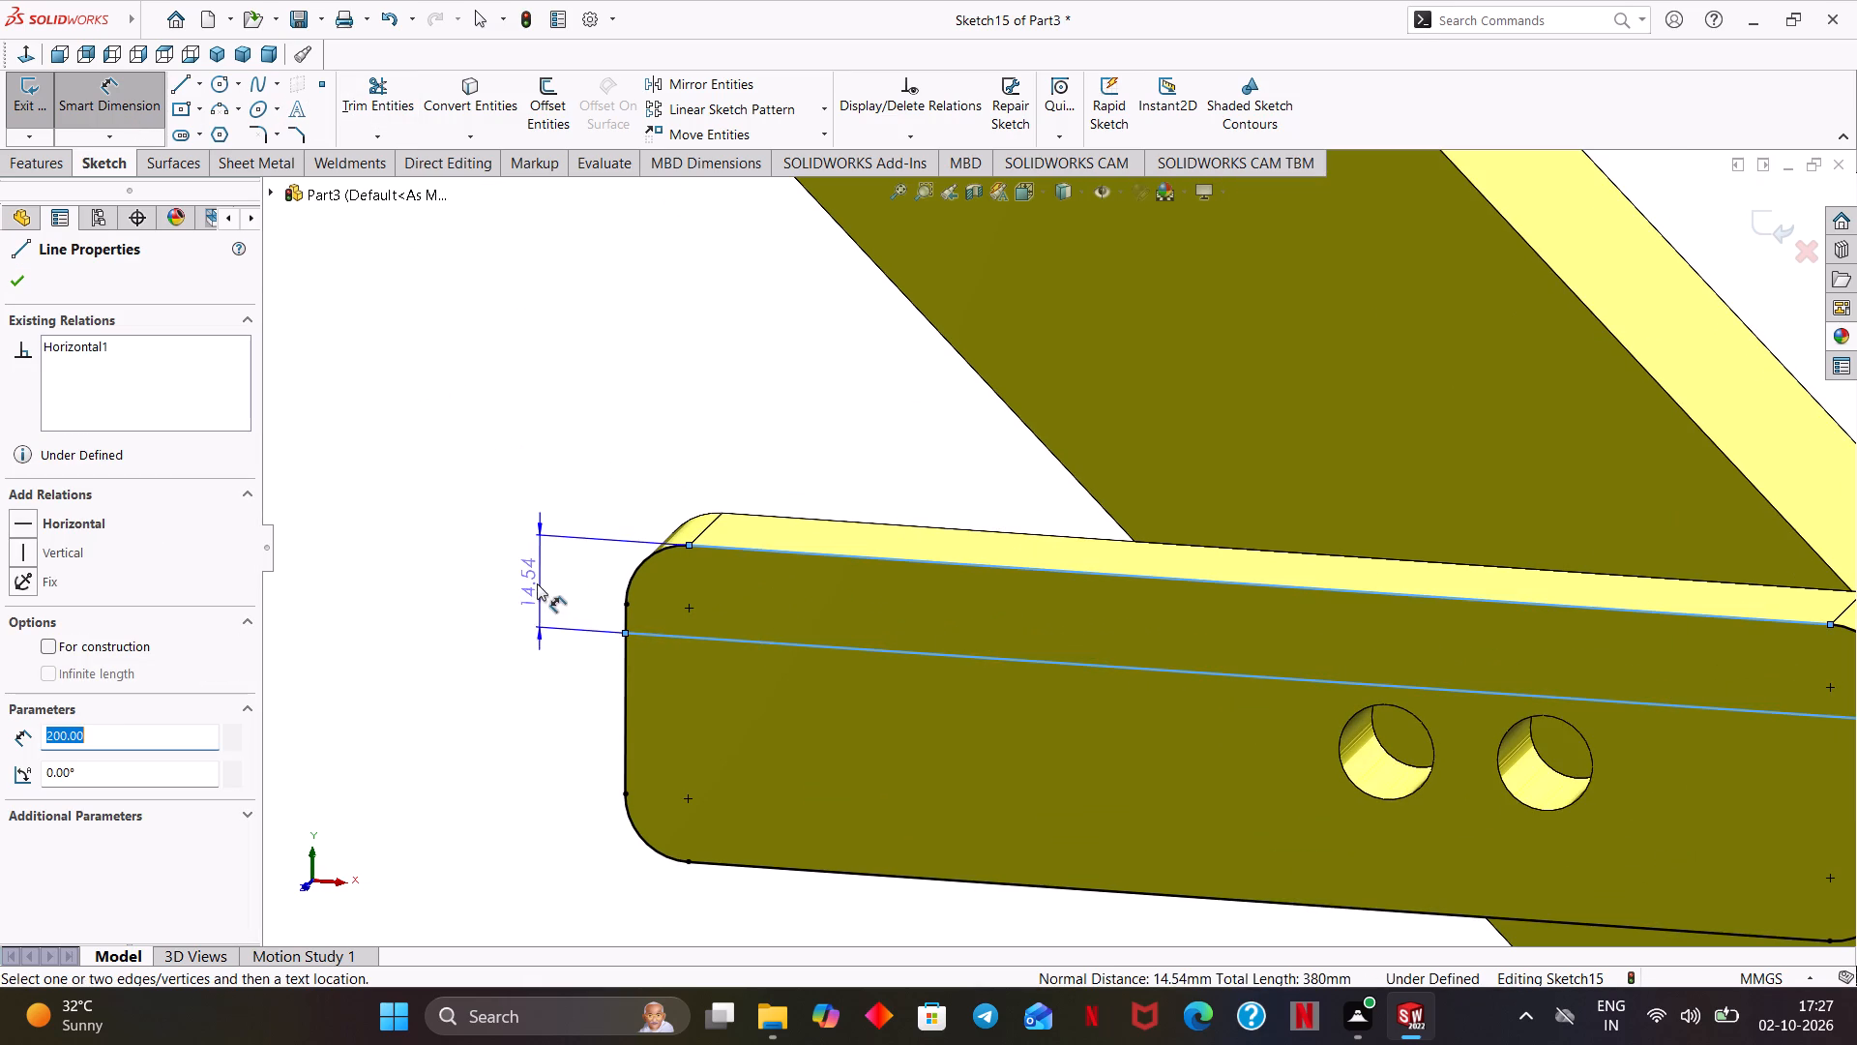
click(548, 589)
text(15)
key(Return)
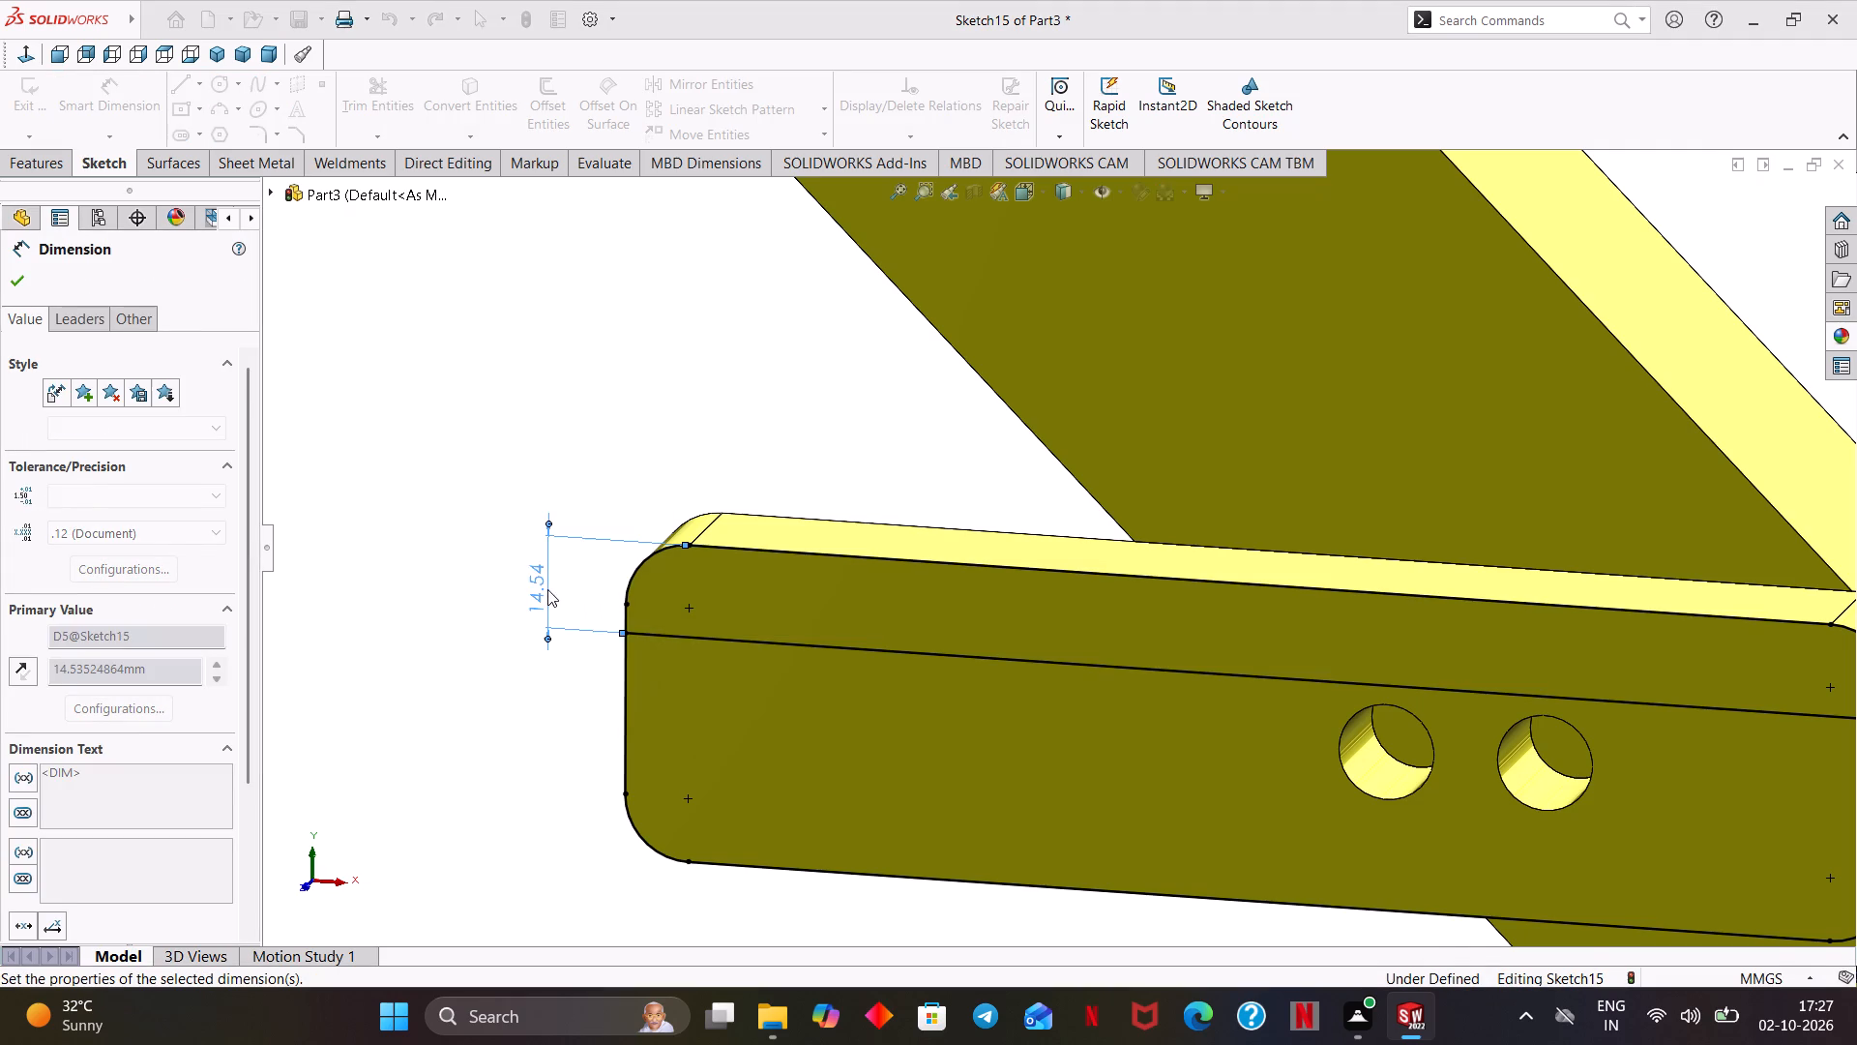
click(21, 279)
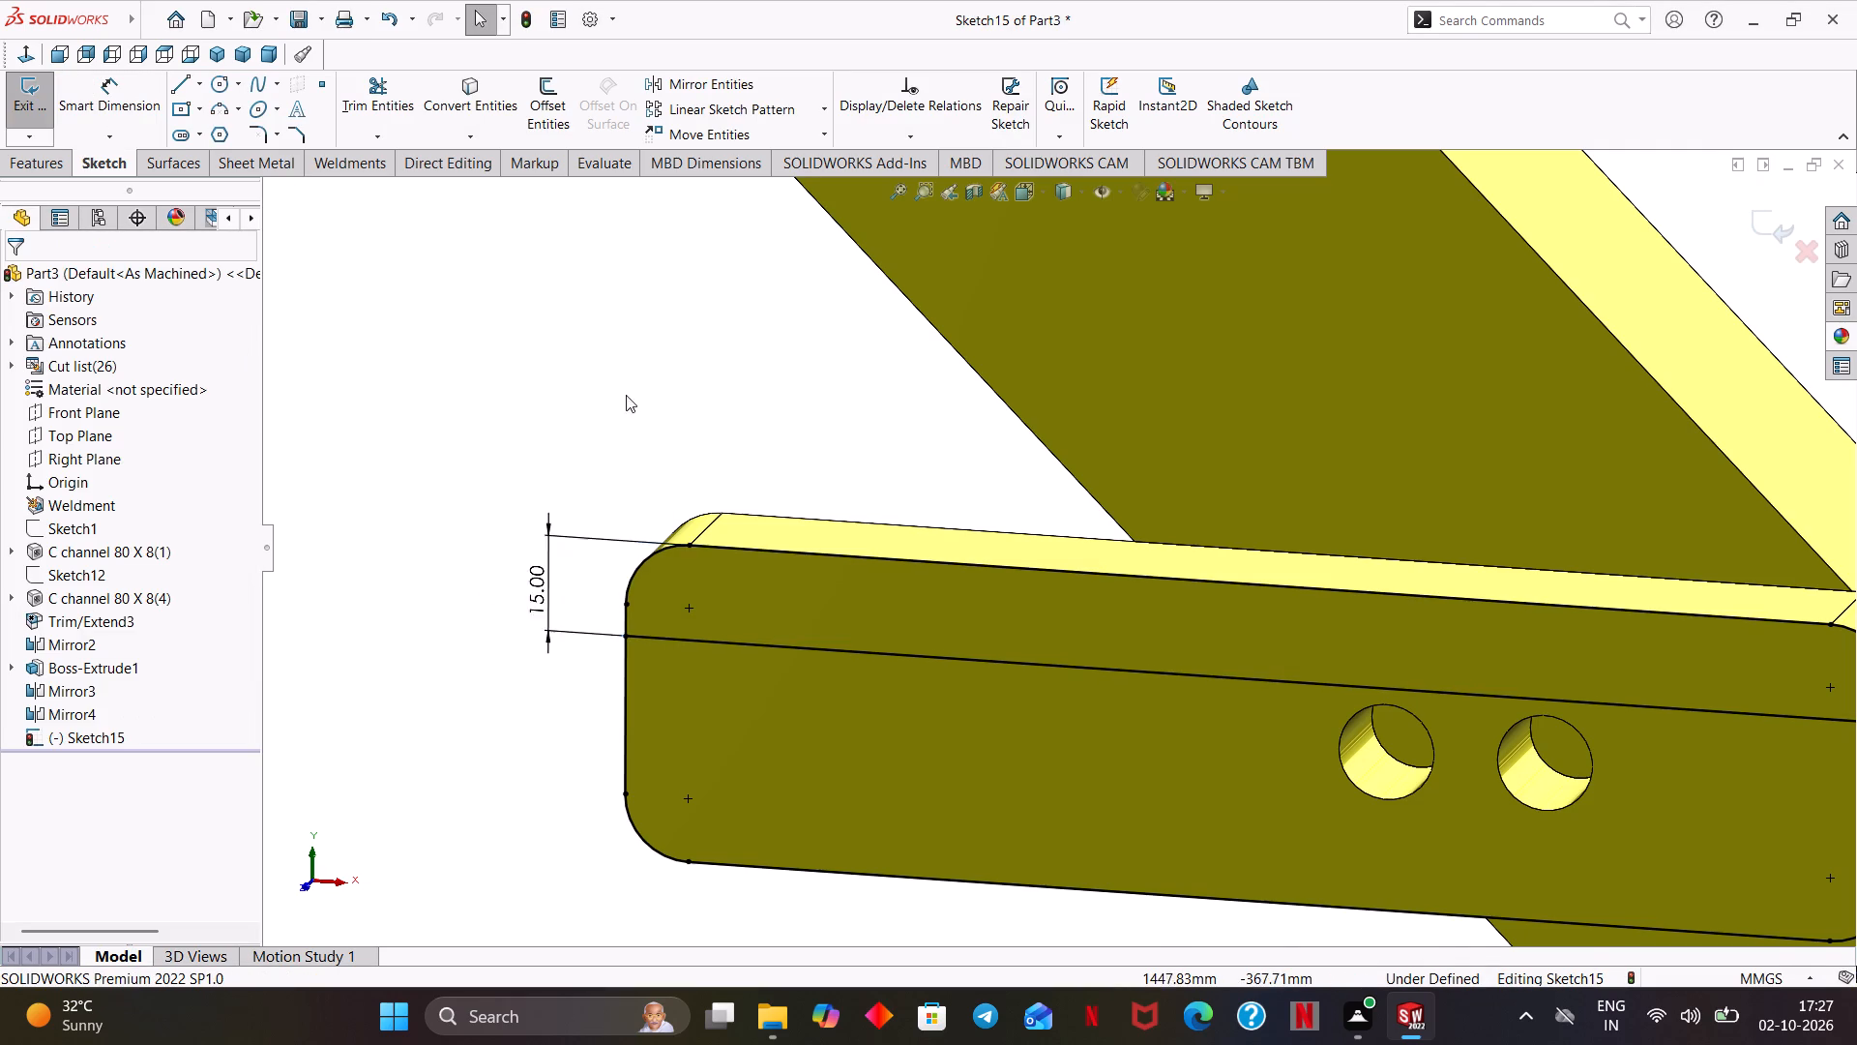
Dimension the horizontal sketch line on the first, uppermost plate at 15 mm below the plate's top edge.
scroll(656, 390, up, 6)
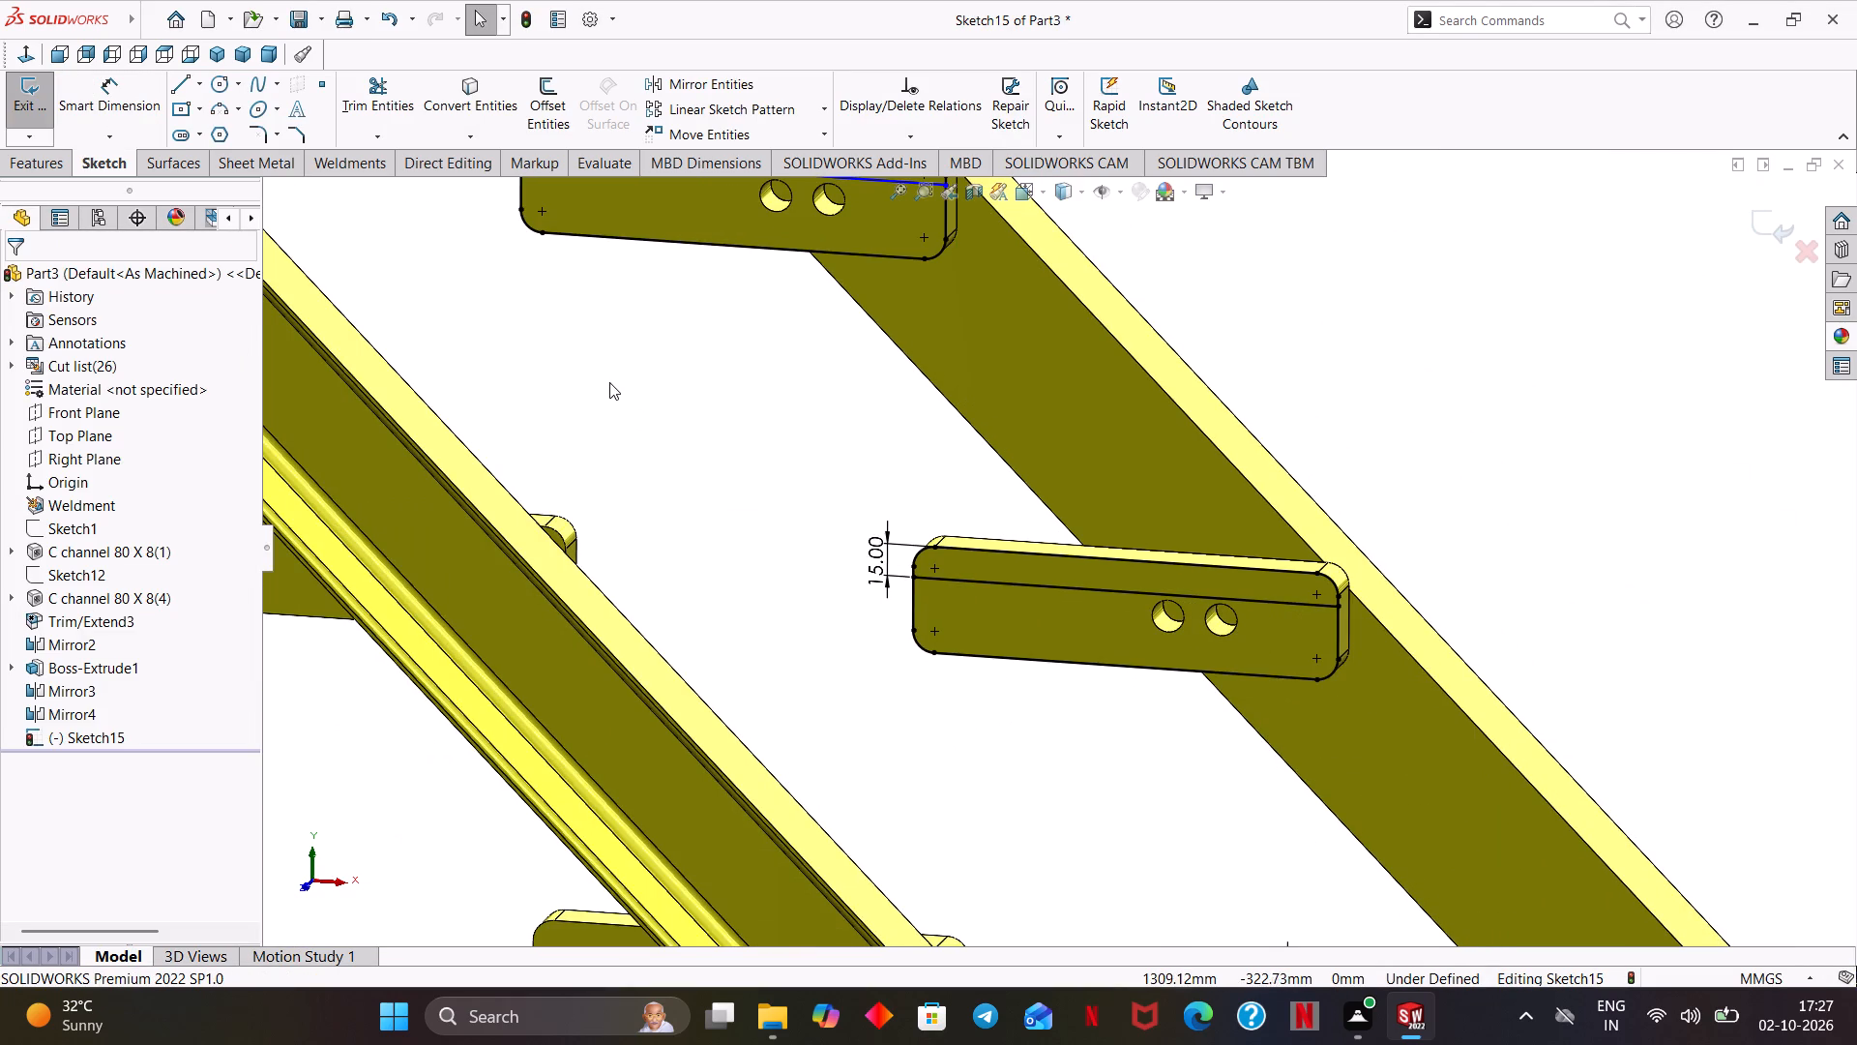
ctrl+middle_drag(601, 367, 743, 600)
scroll(734, 546, down, 3)
ctrl+middle_drag(727, 596, 725, 612)
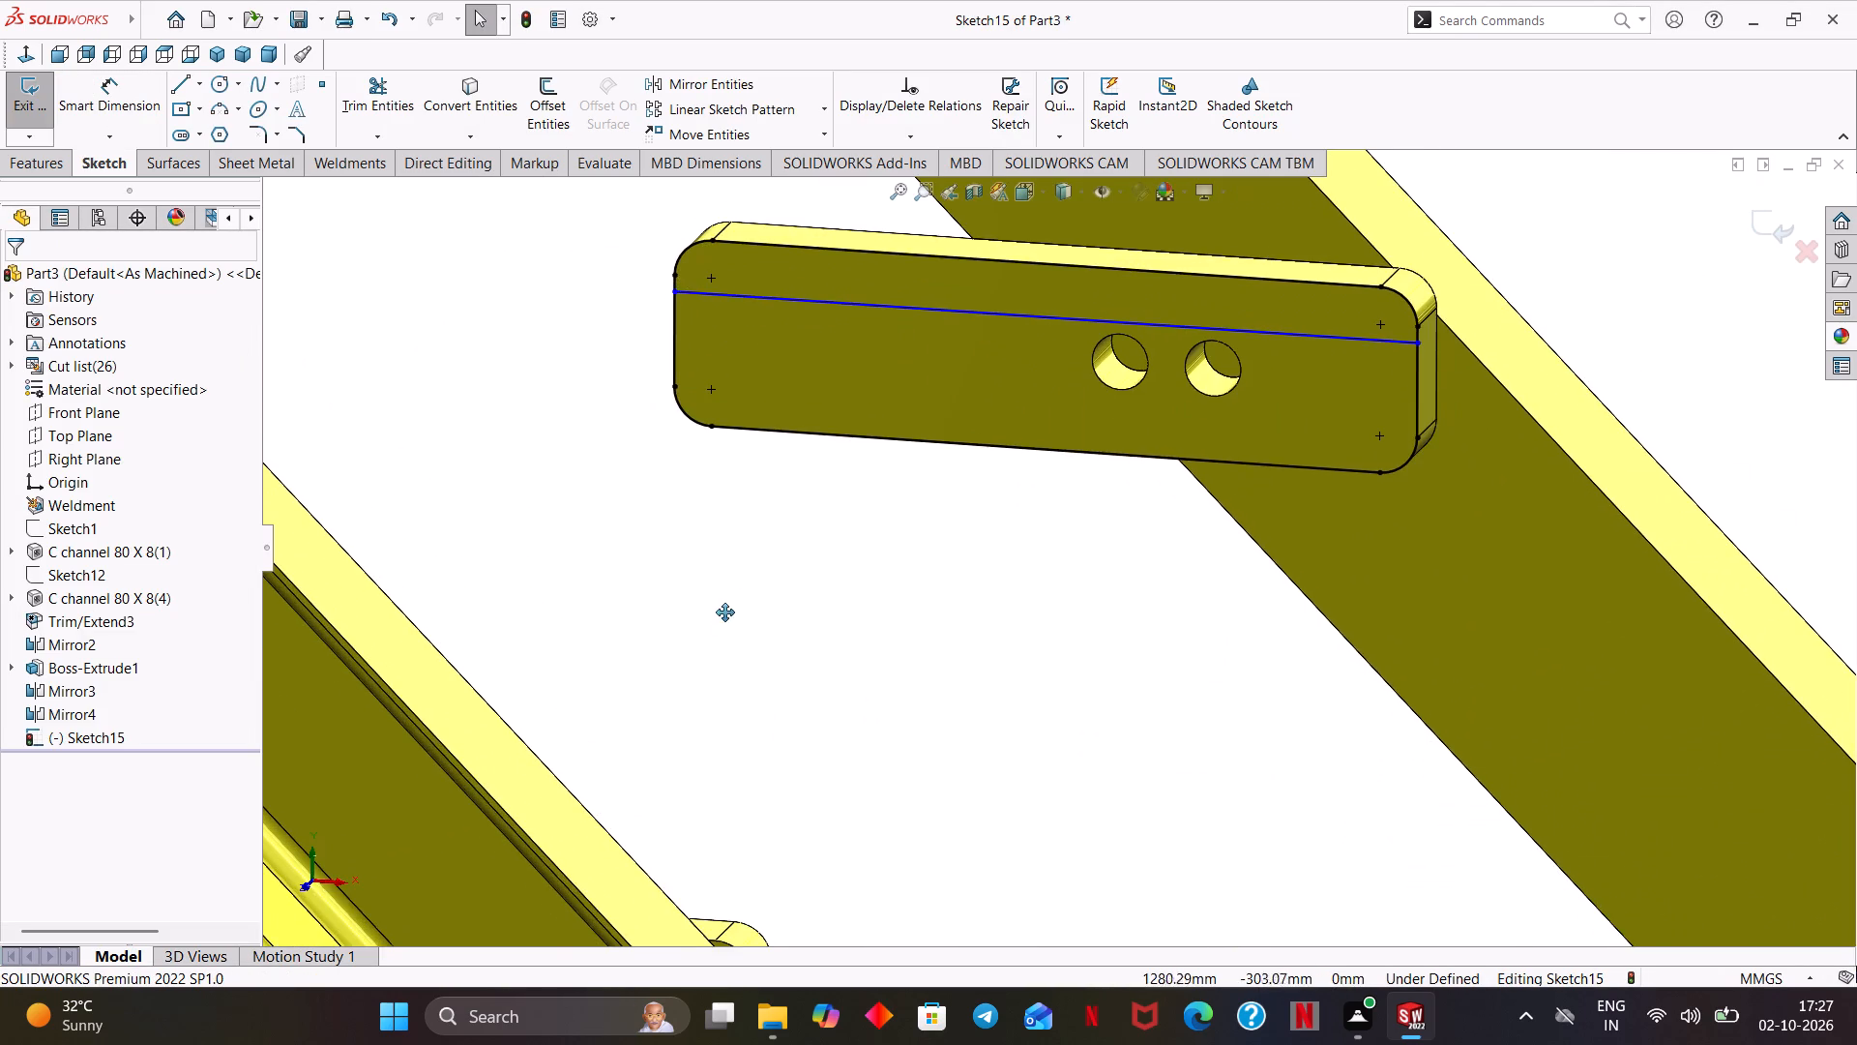
ctrl+middle_drag(725, 612, 700, 762)
scroll(752, 608, down, 2)
ctrl+middle_drag(760, 540, 720, 696)
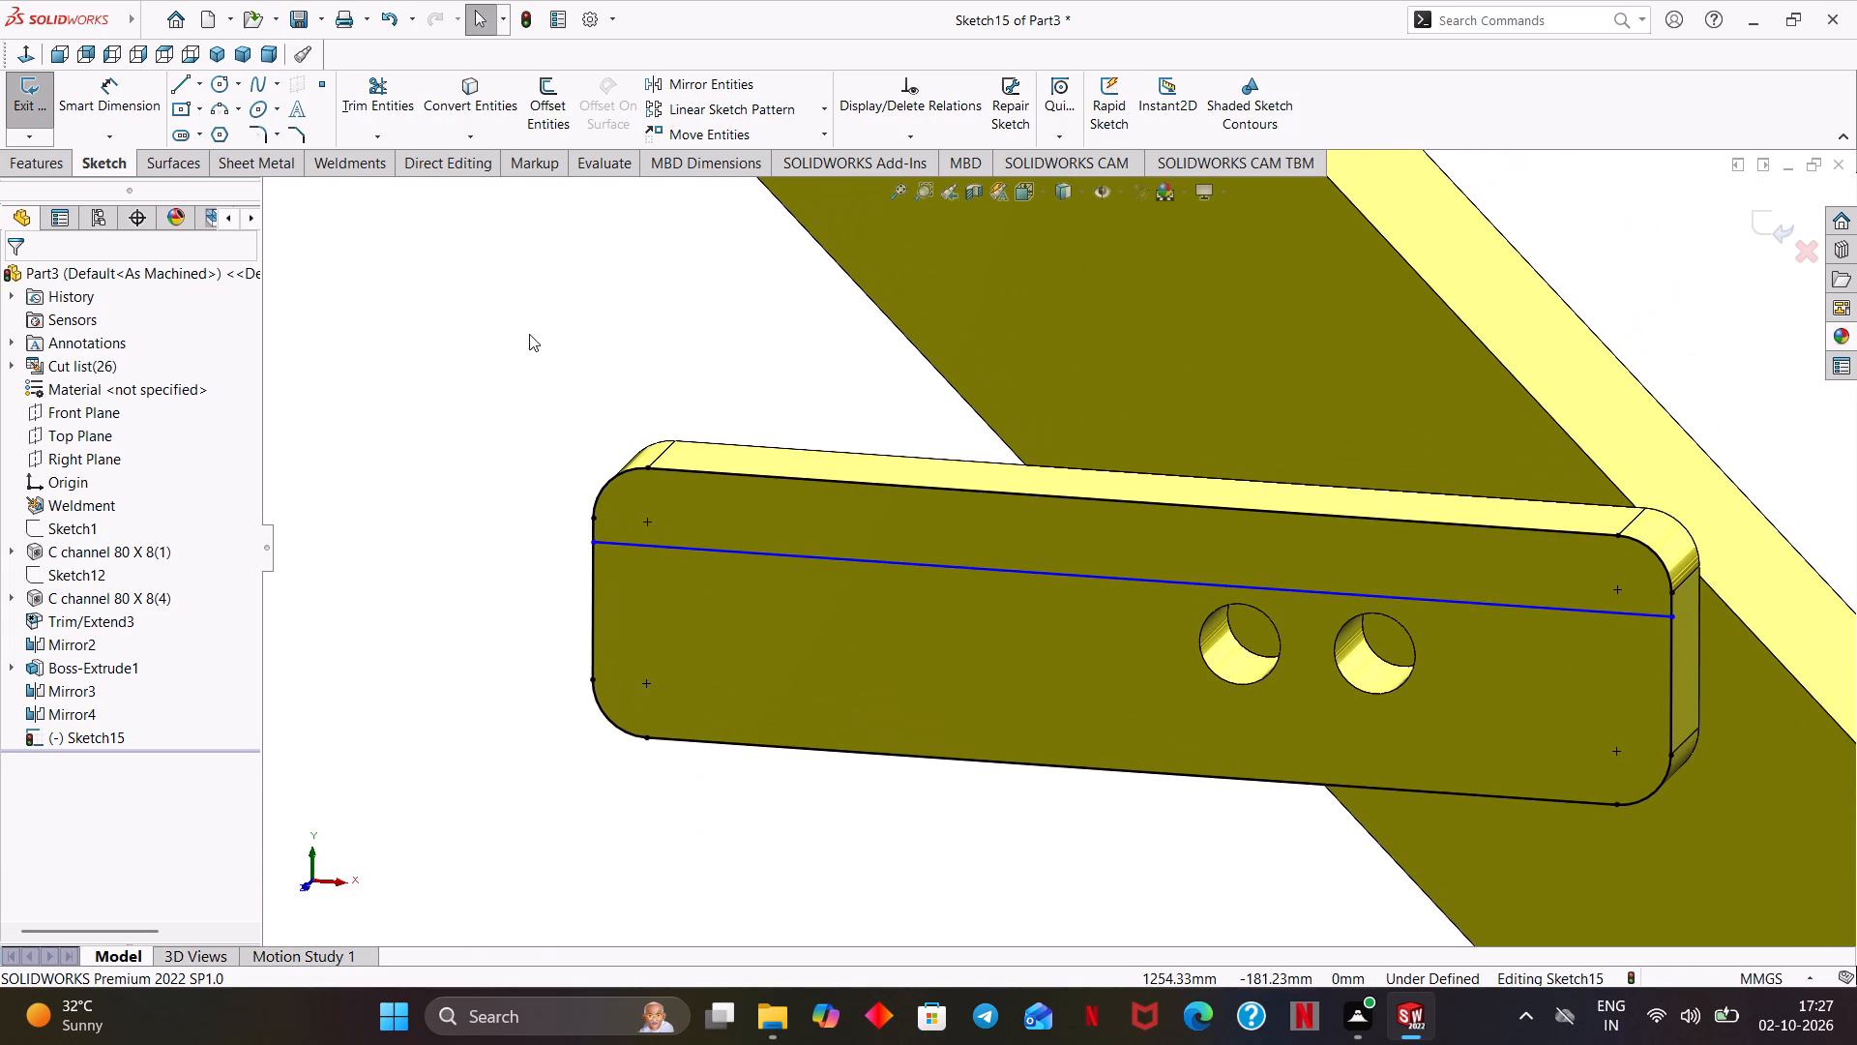
middle_drag(754, 461, 767, 460)
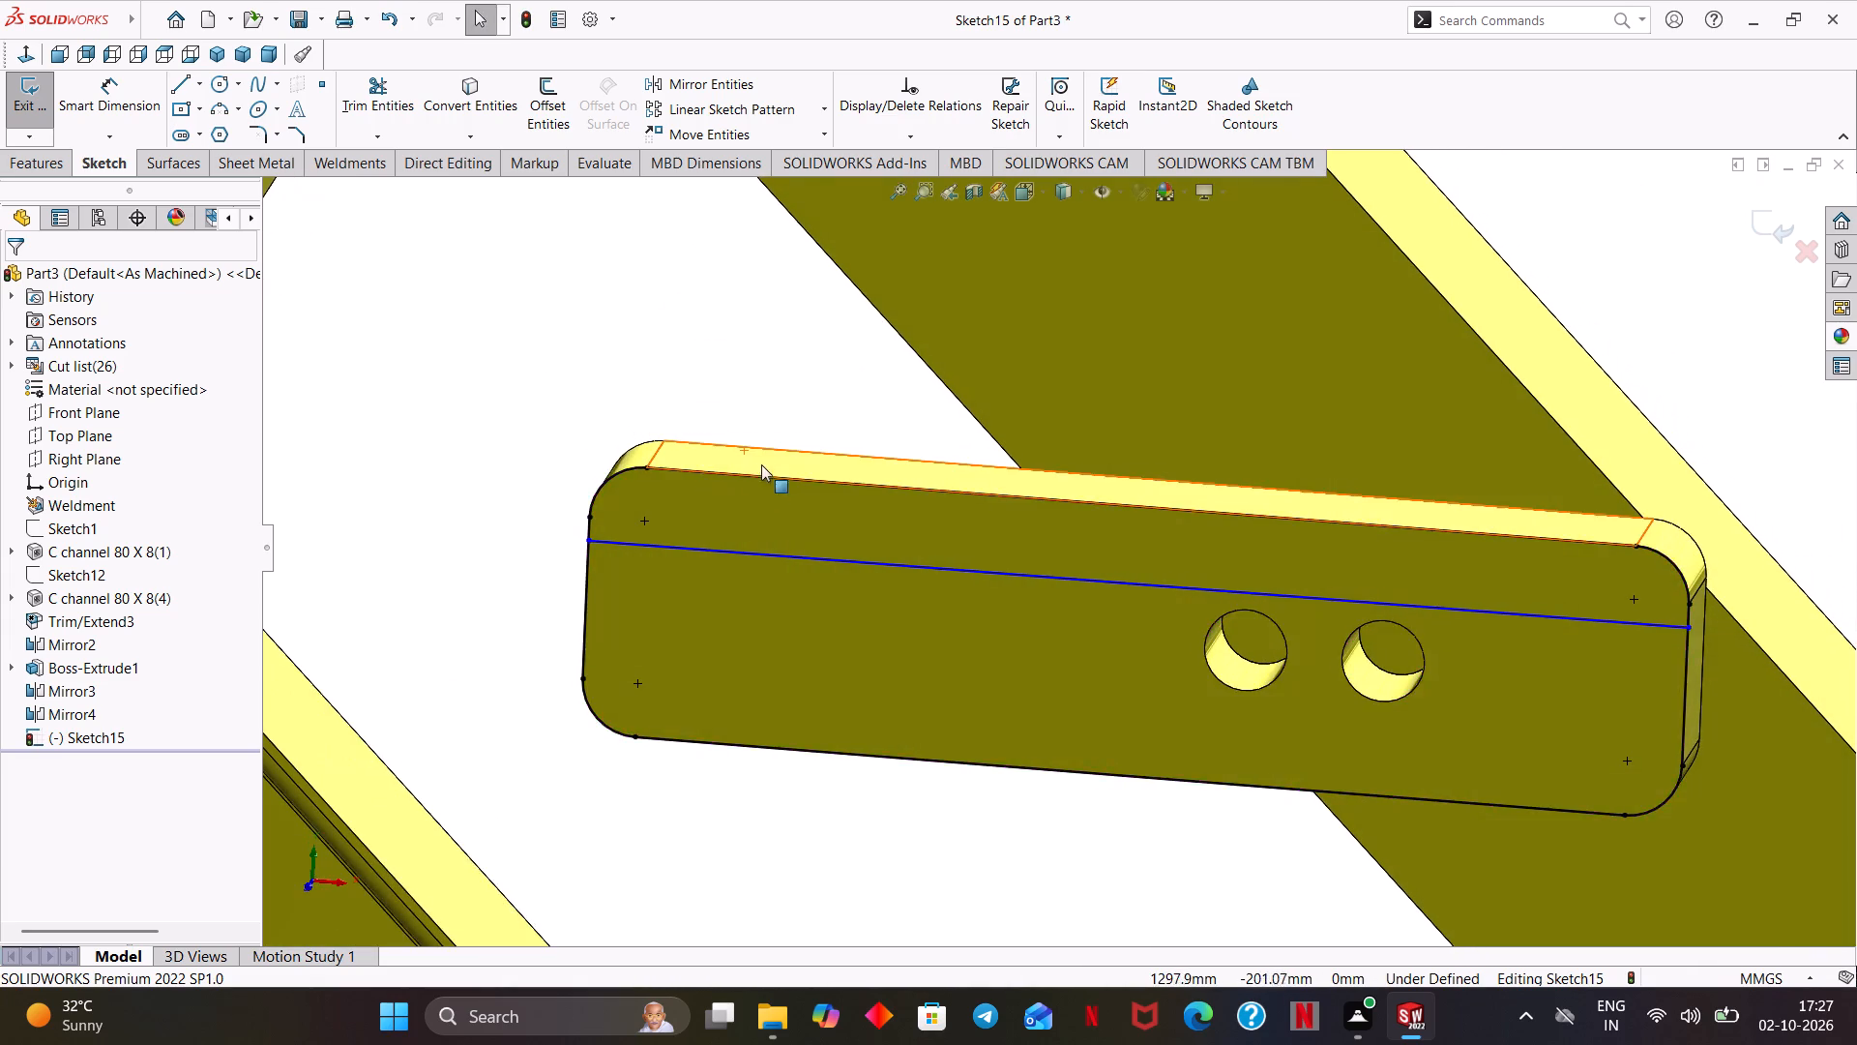
middle_click(761, 497)
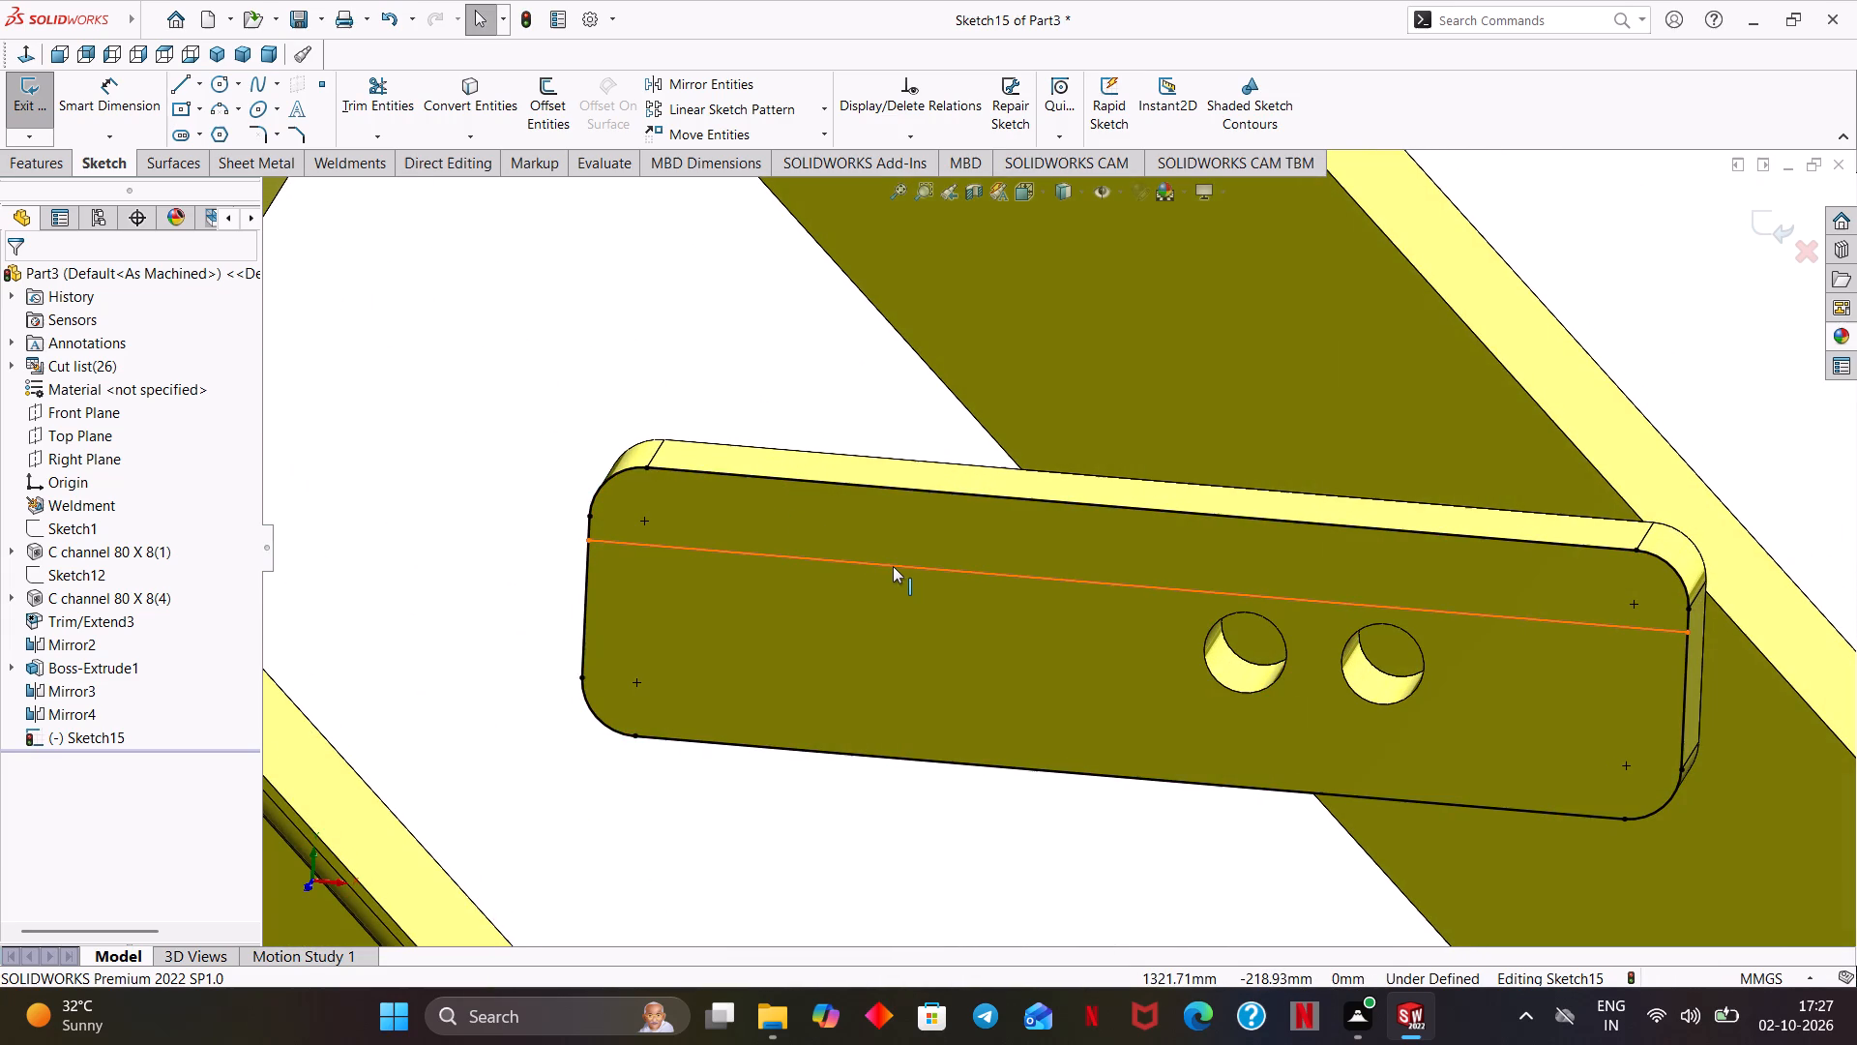
shift+middle_drag(893, 566, 896, 532)
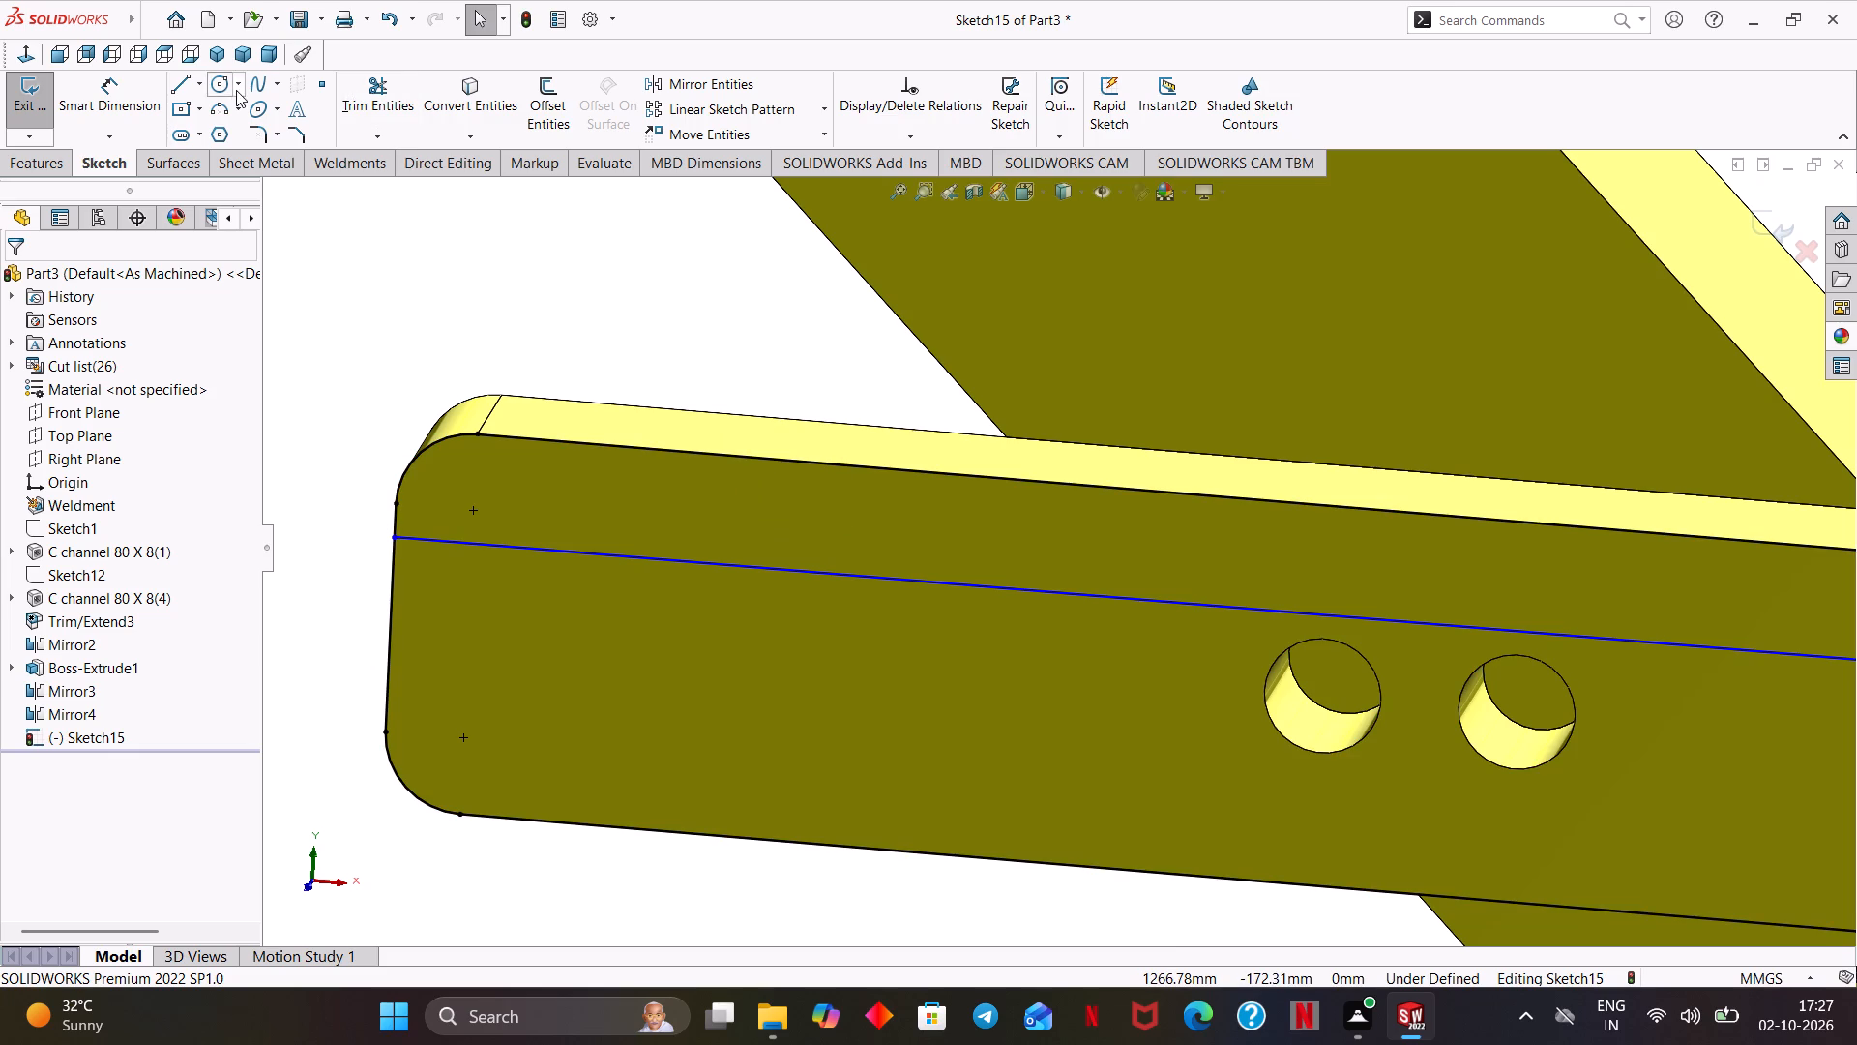
click(151, 94)
click(697, 449)
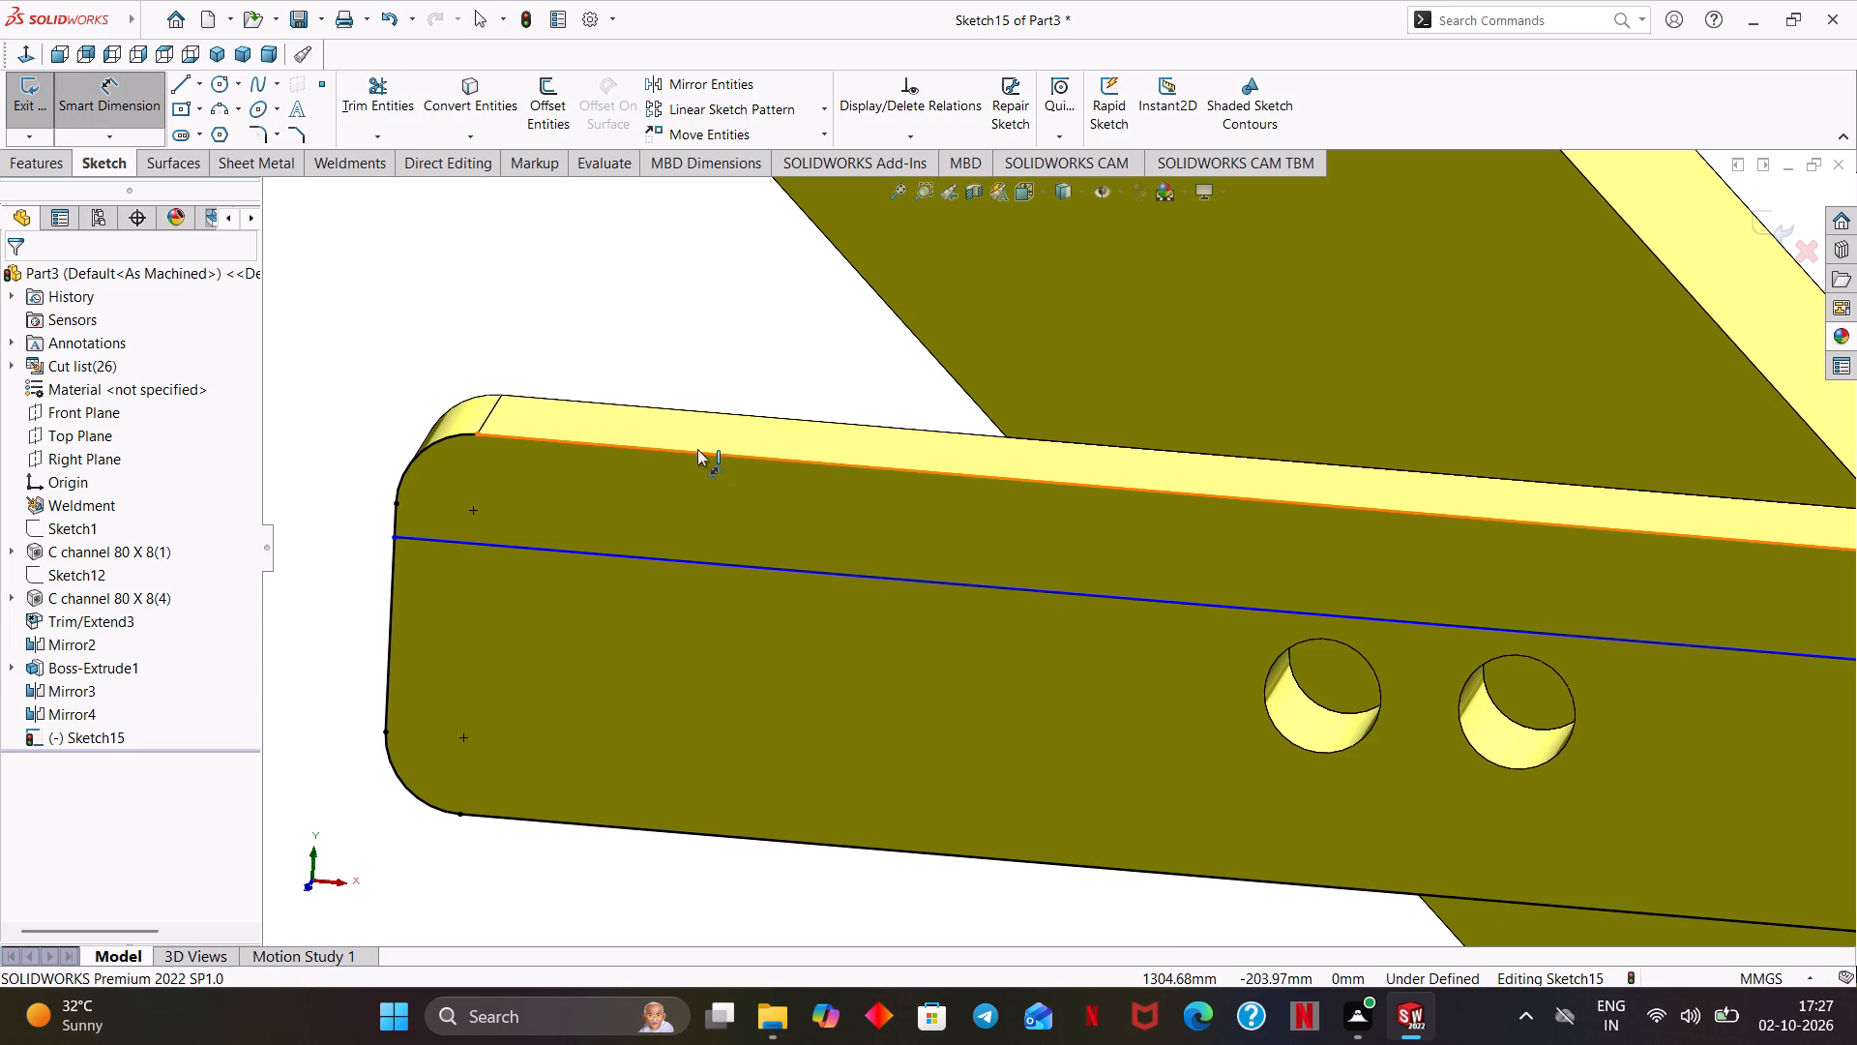
click(631, 553)
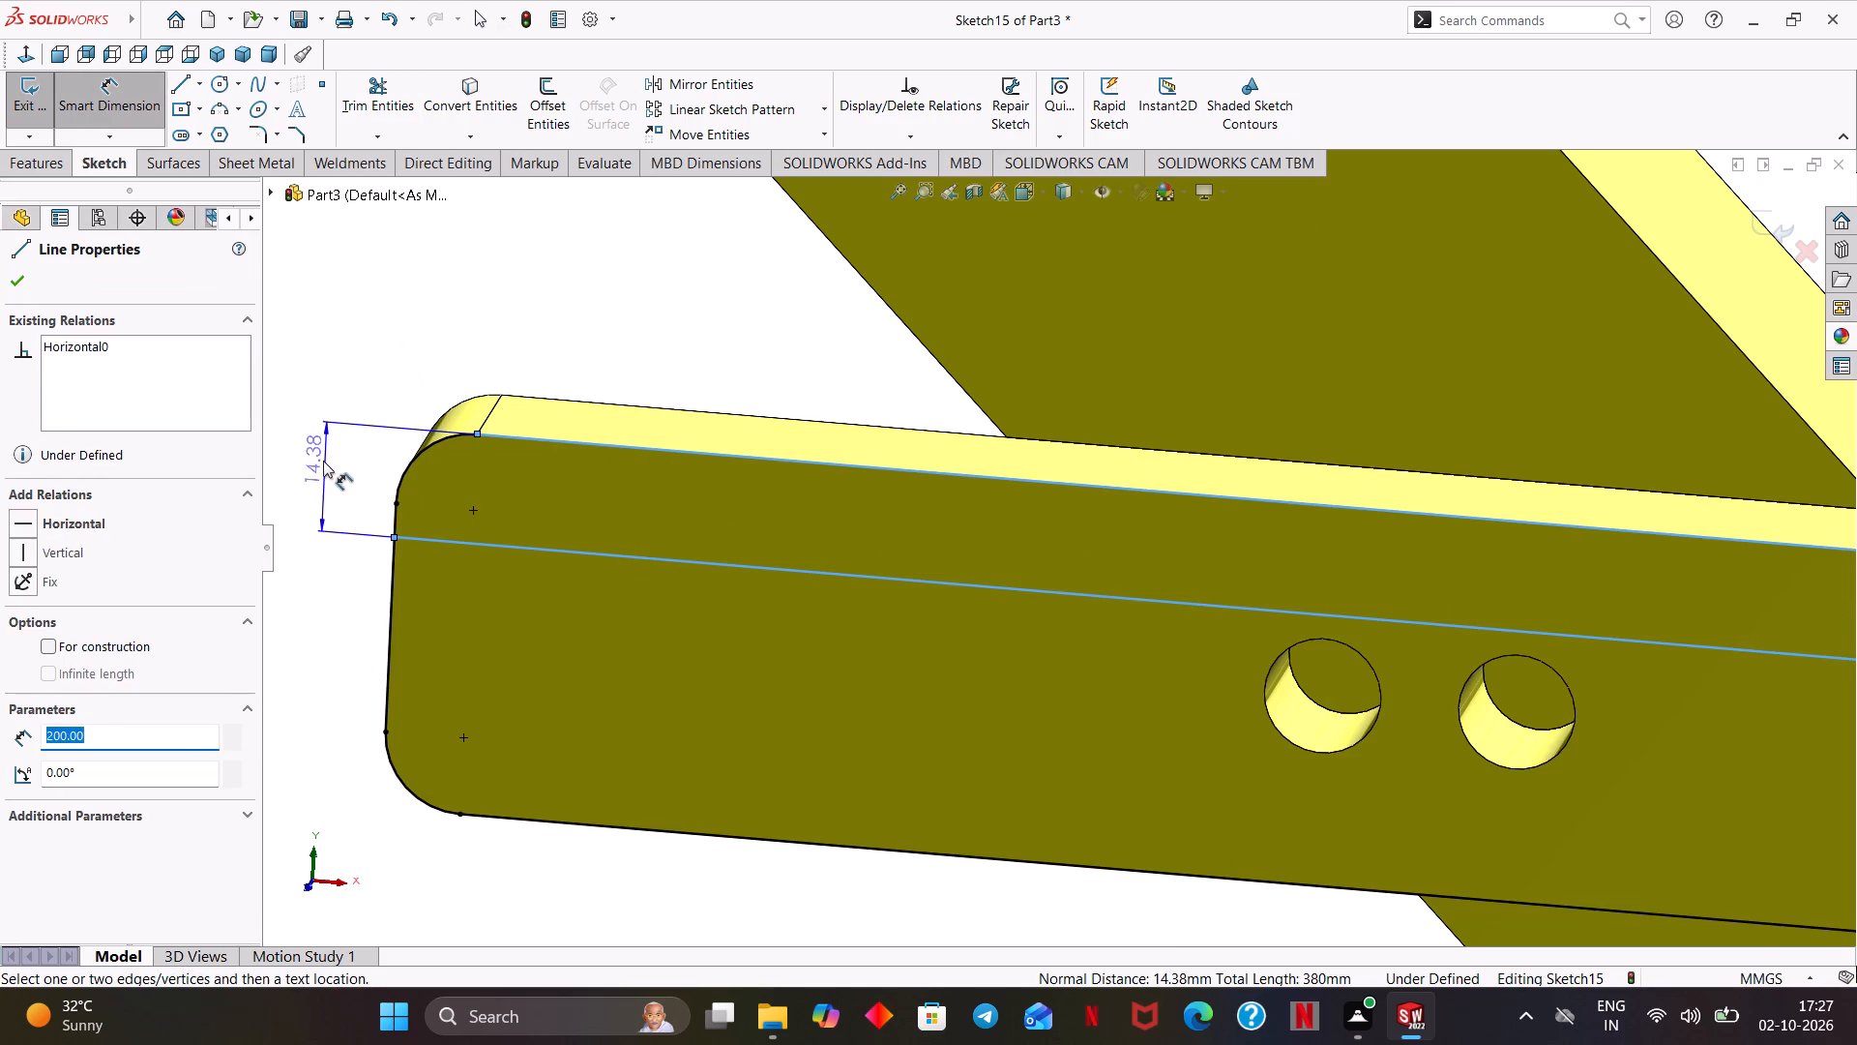
click(324, 468)
text(15)
key(Return)
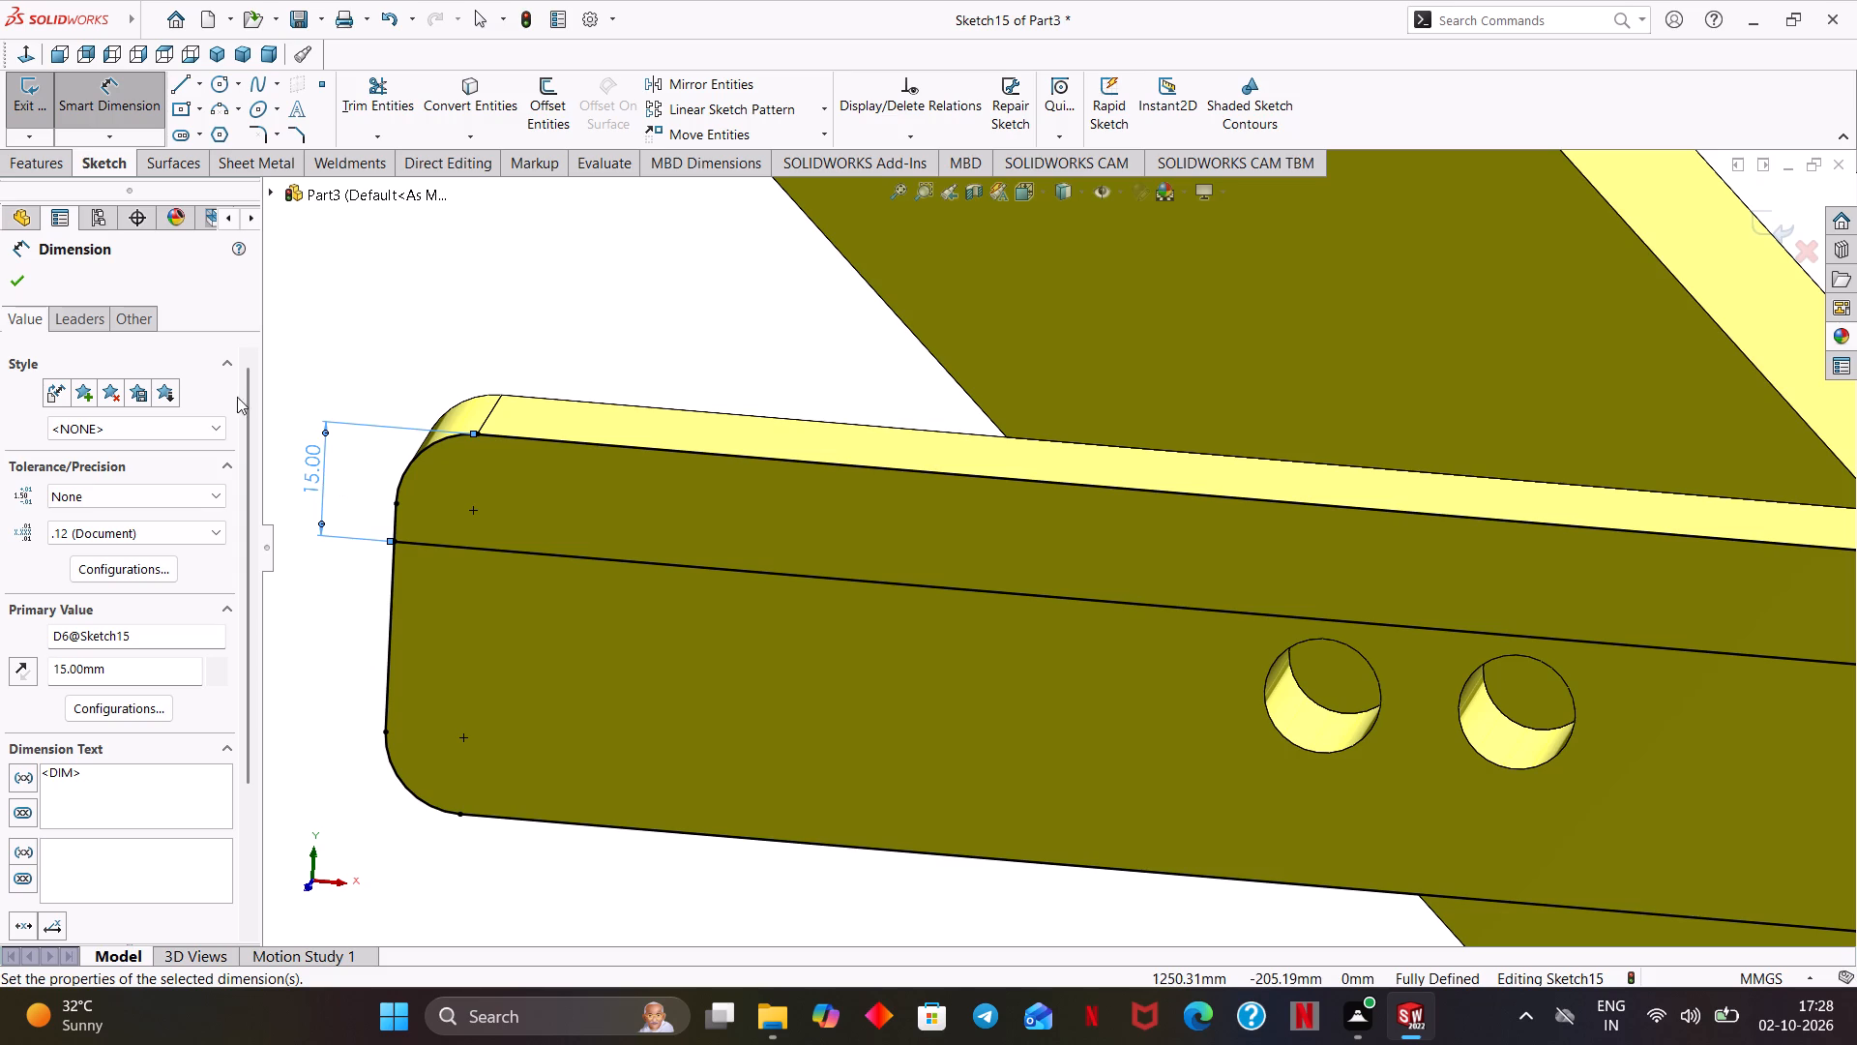
click(18, 268)
Power-trim the first plate's converted outline below the horizontal line, removing the lower sides, bottom corner arcs and bottom edge.
click(361, 95)
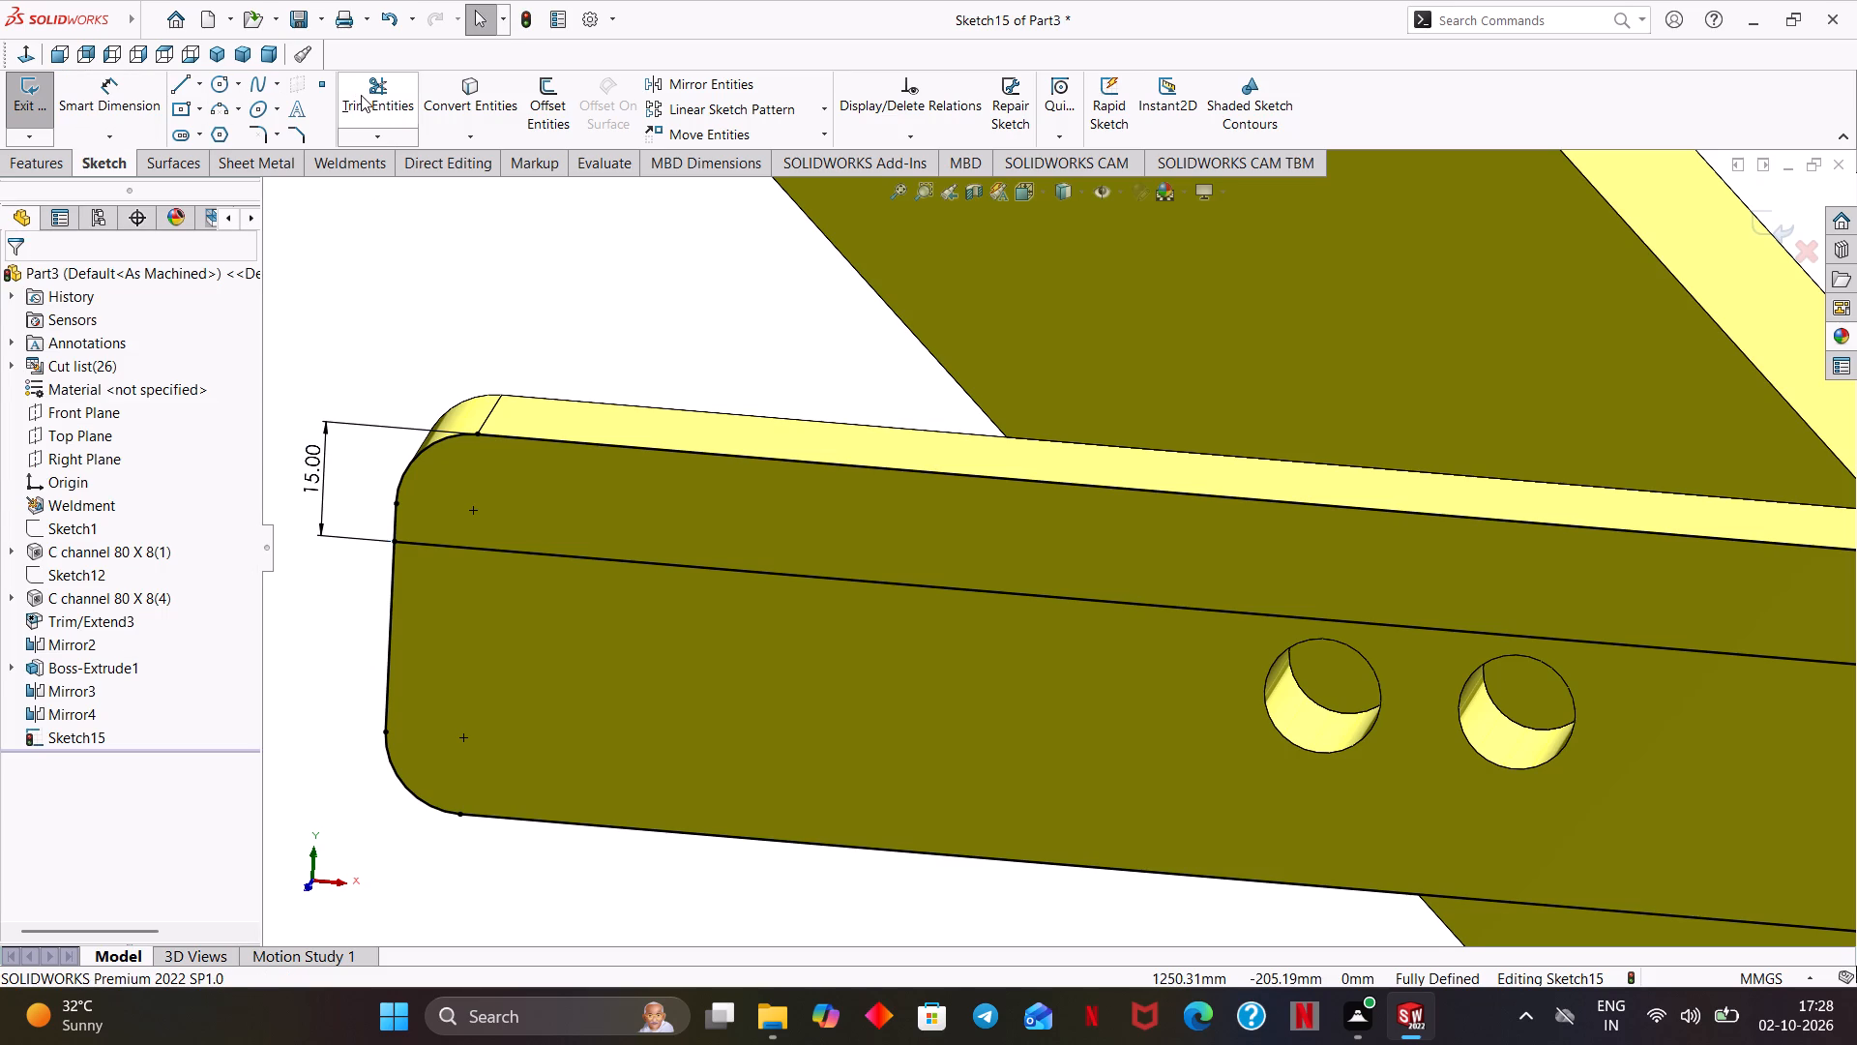
scroll(628, 323, up, 6)
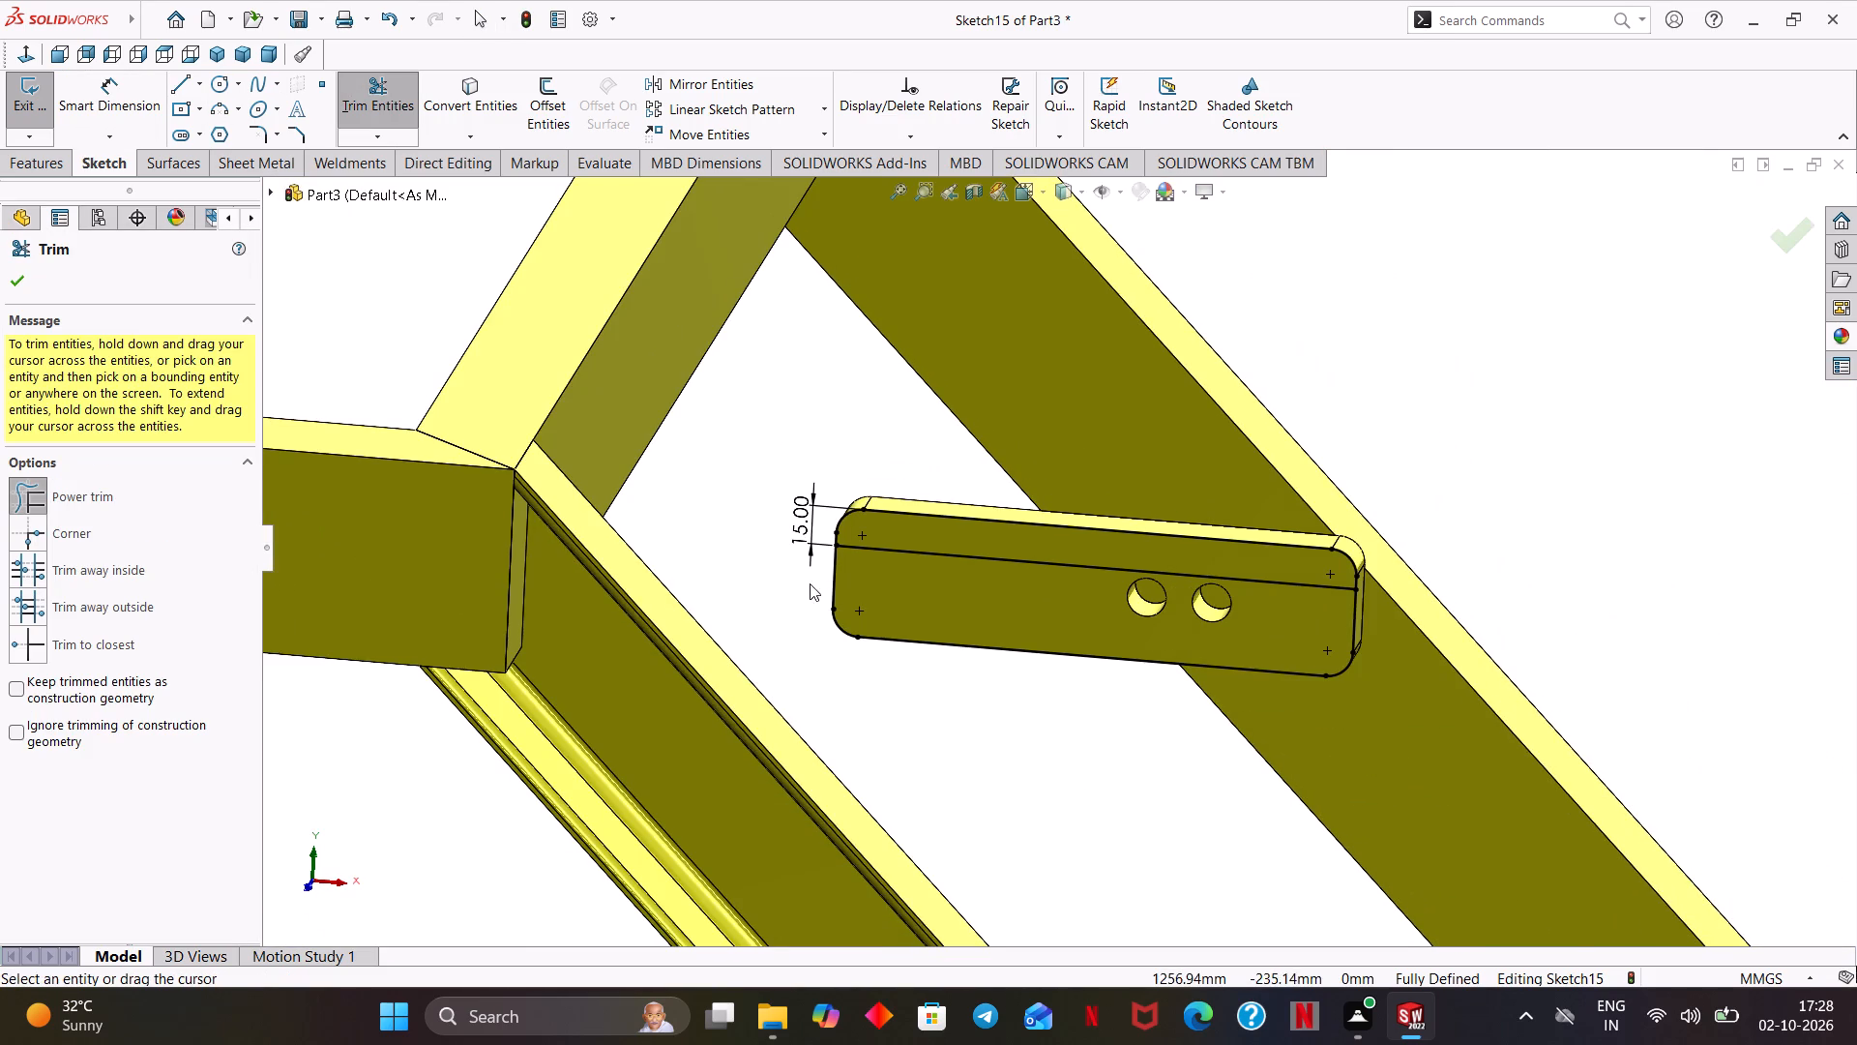
scroll(830, 583, down, 4)
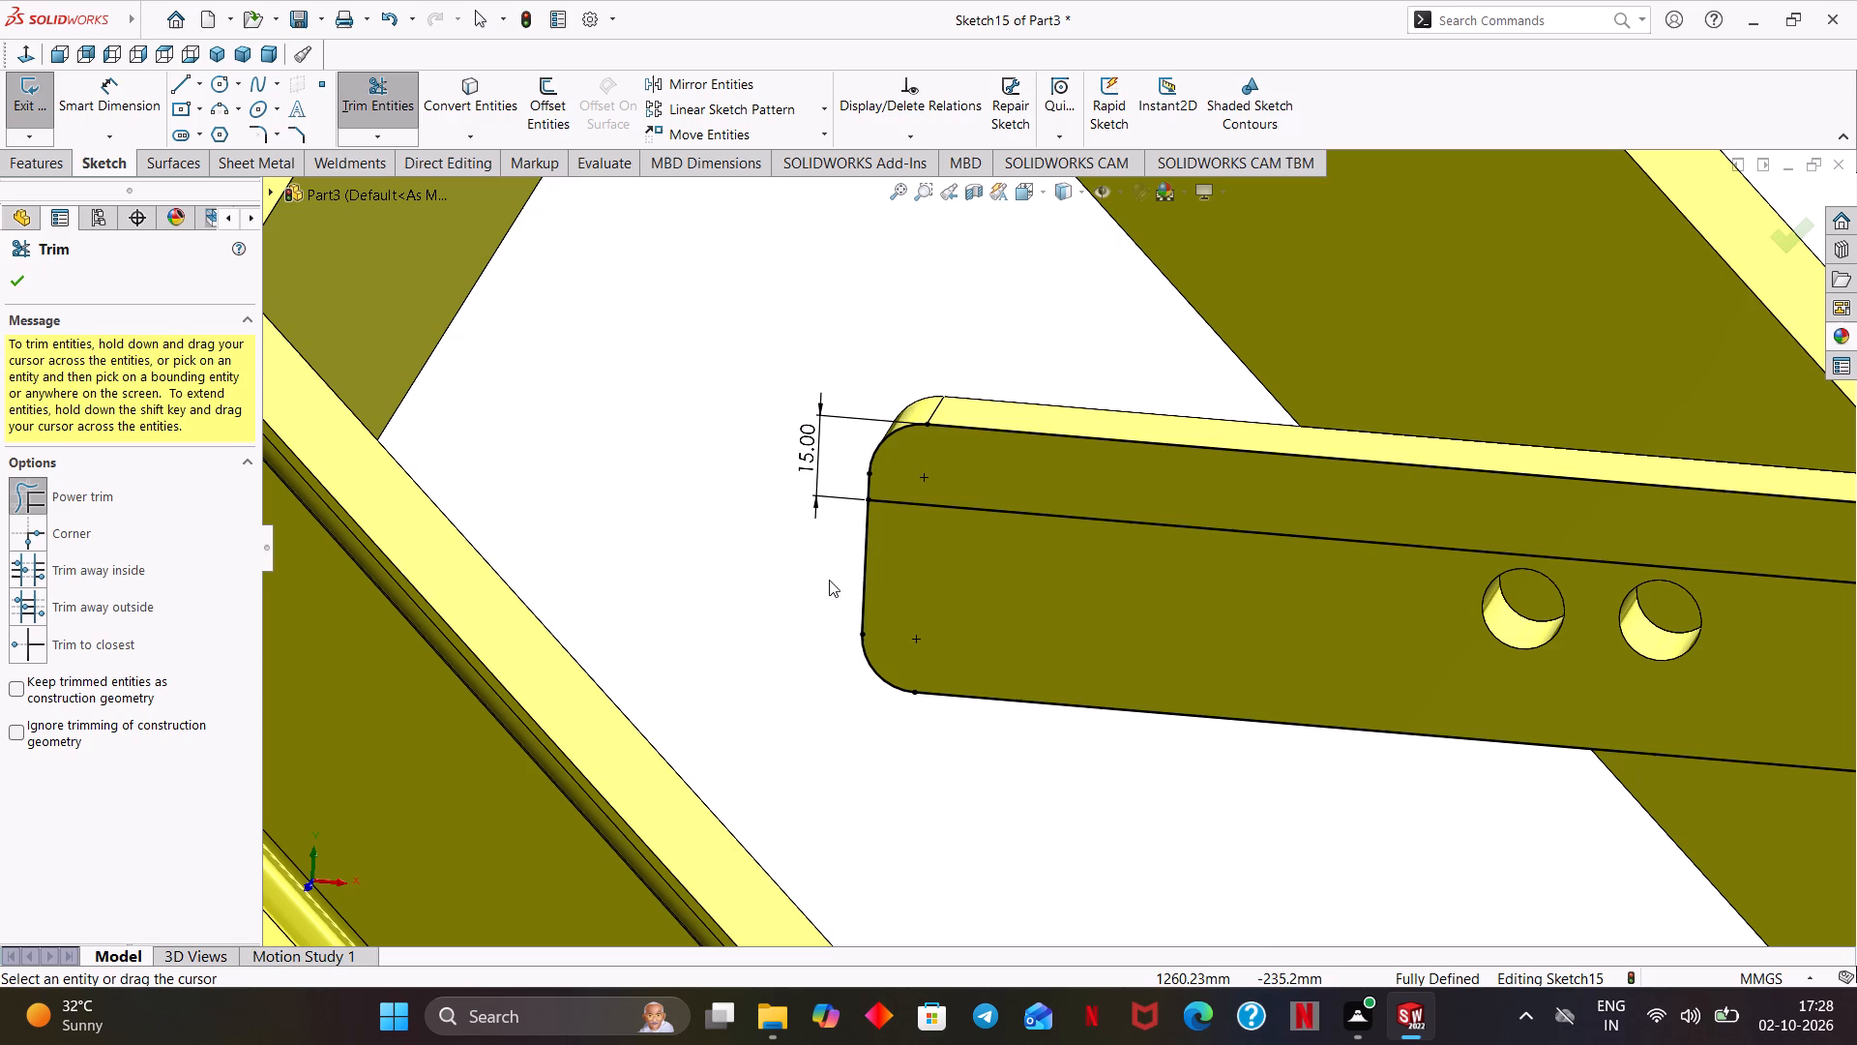
drag(835, 580, 1375, 734)
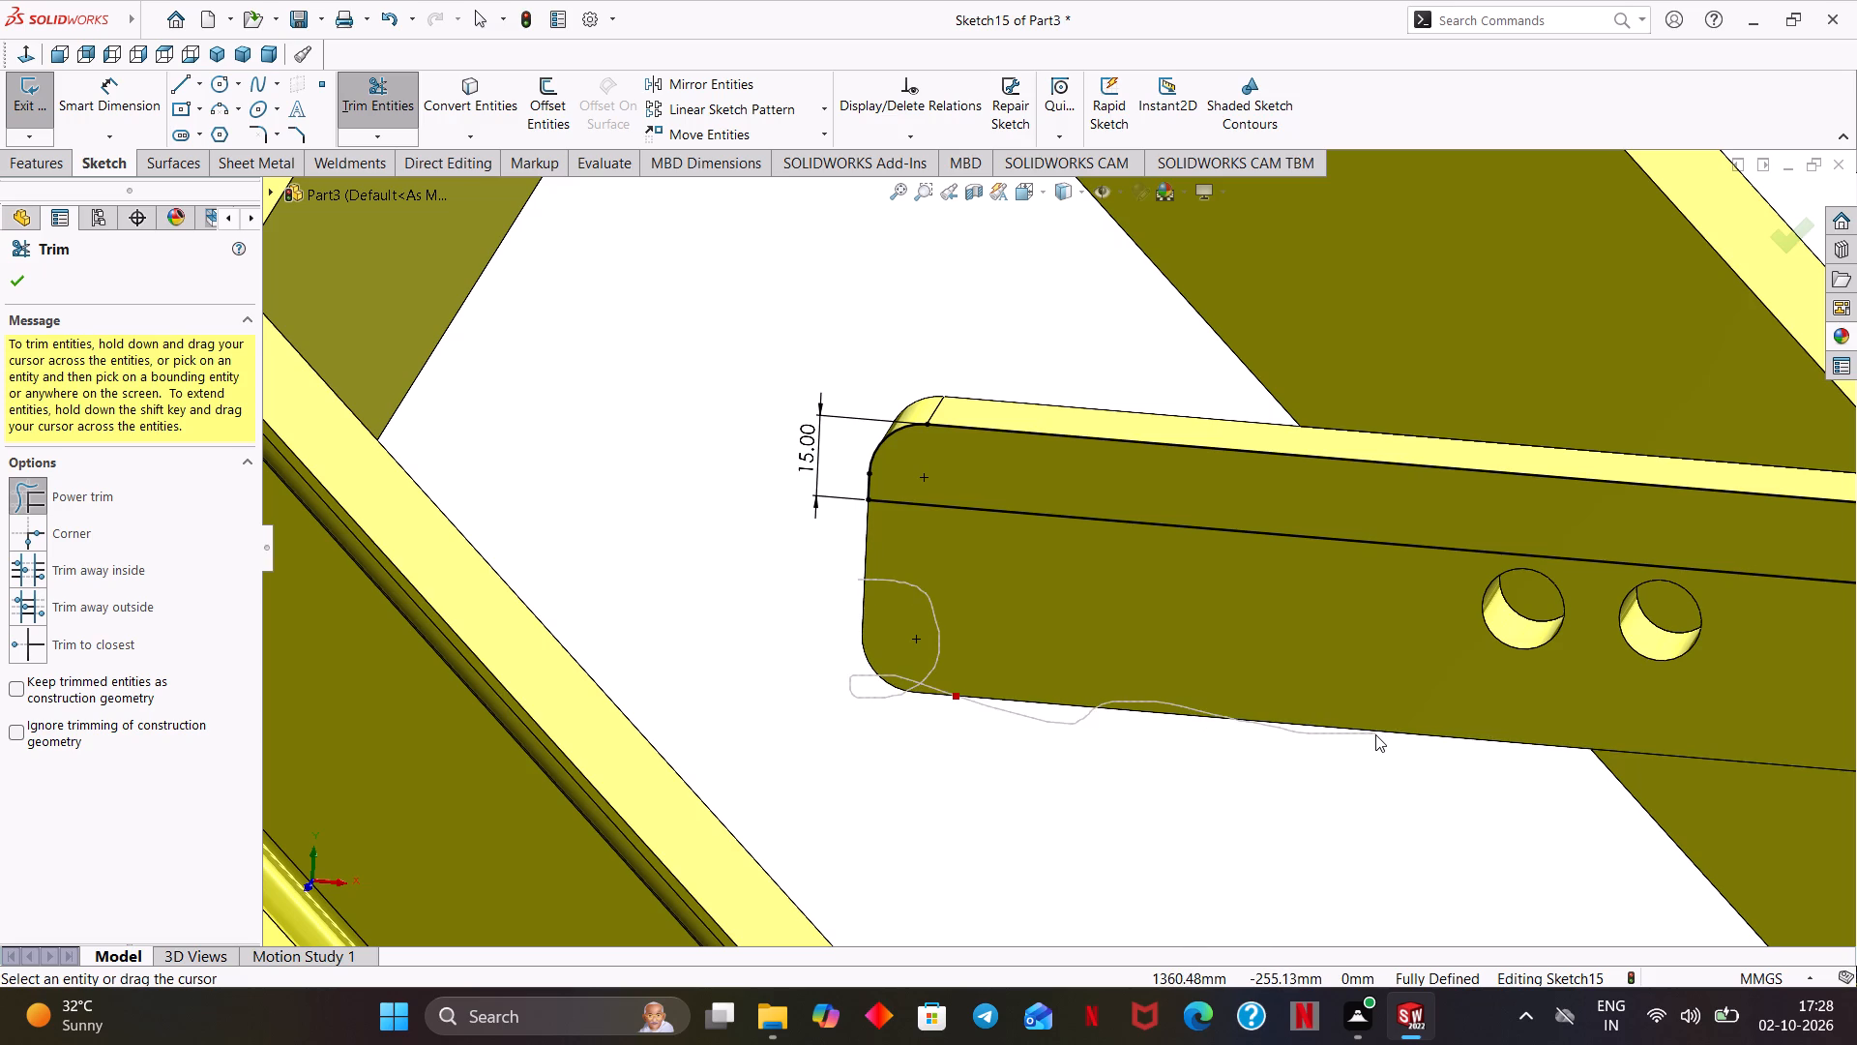
drag(1375, 734, 1459, 704)
scroll(1462, 710, up, 1)
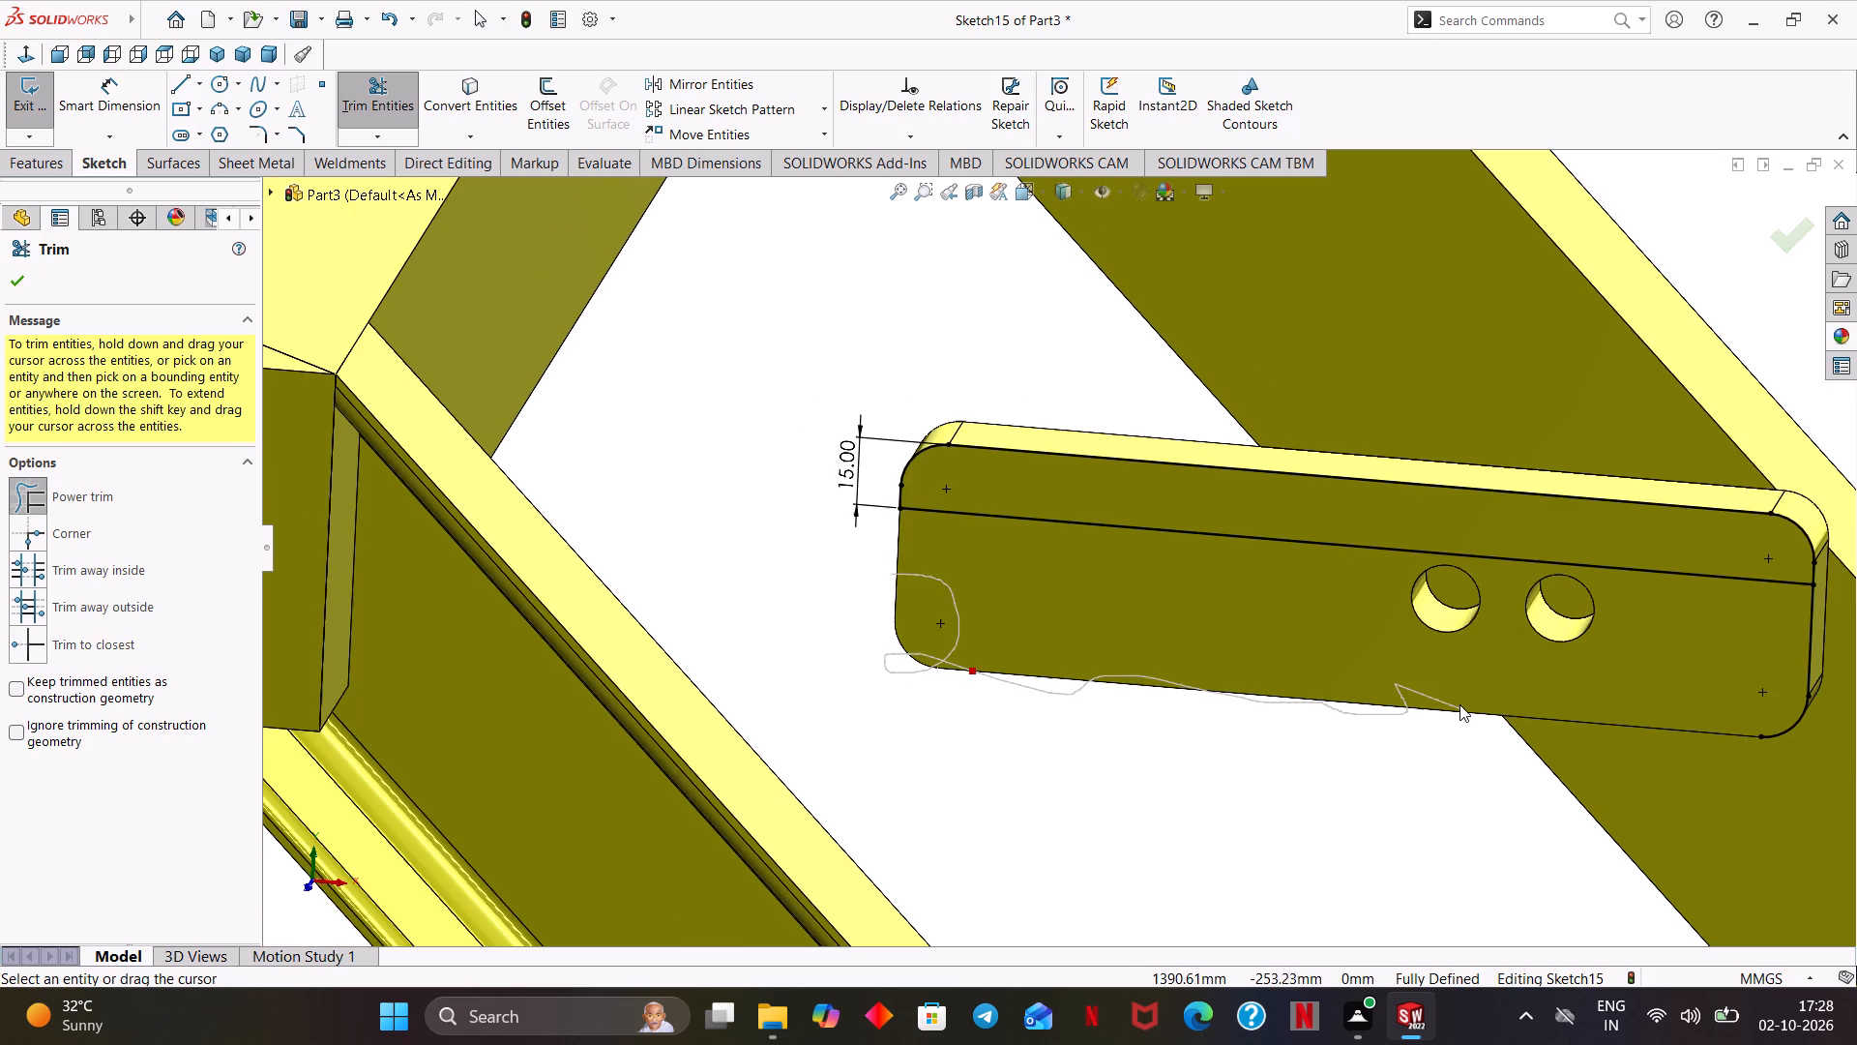
drag(1459, 704, 1792, 643)
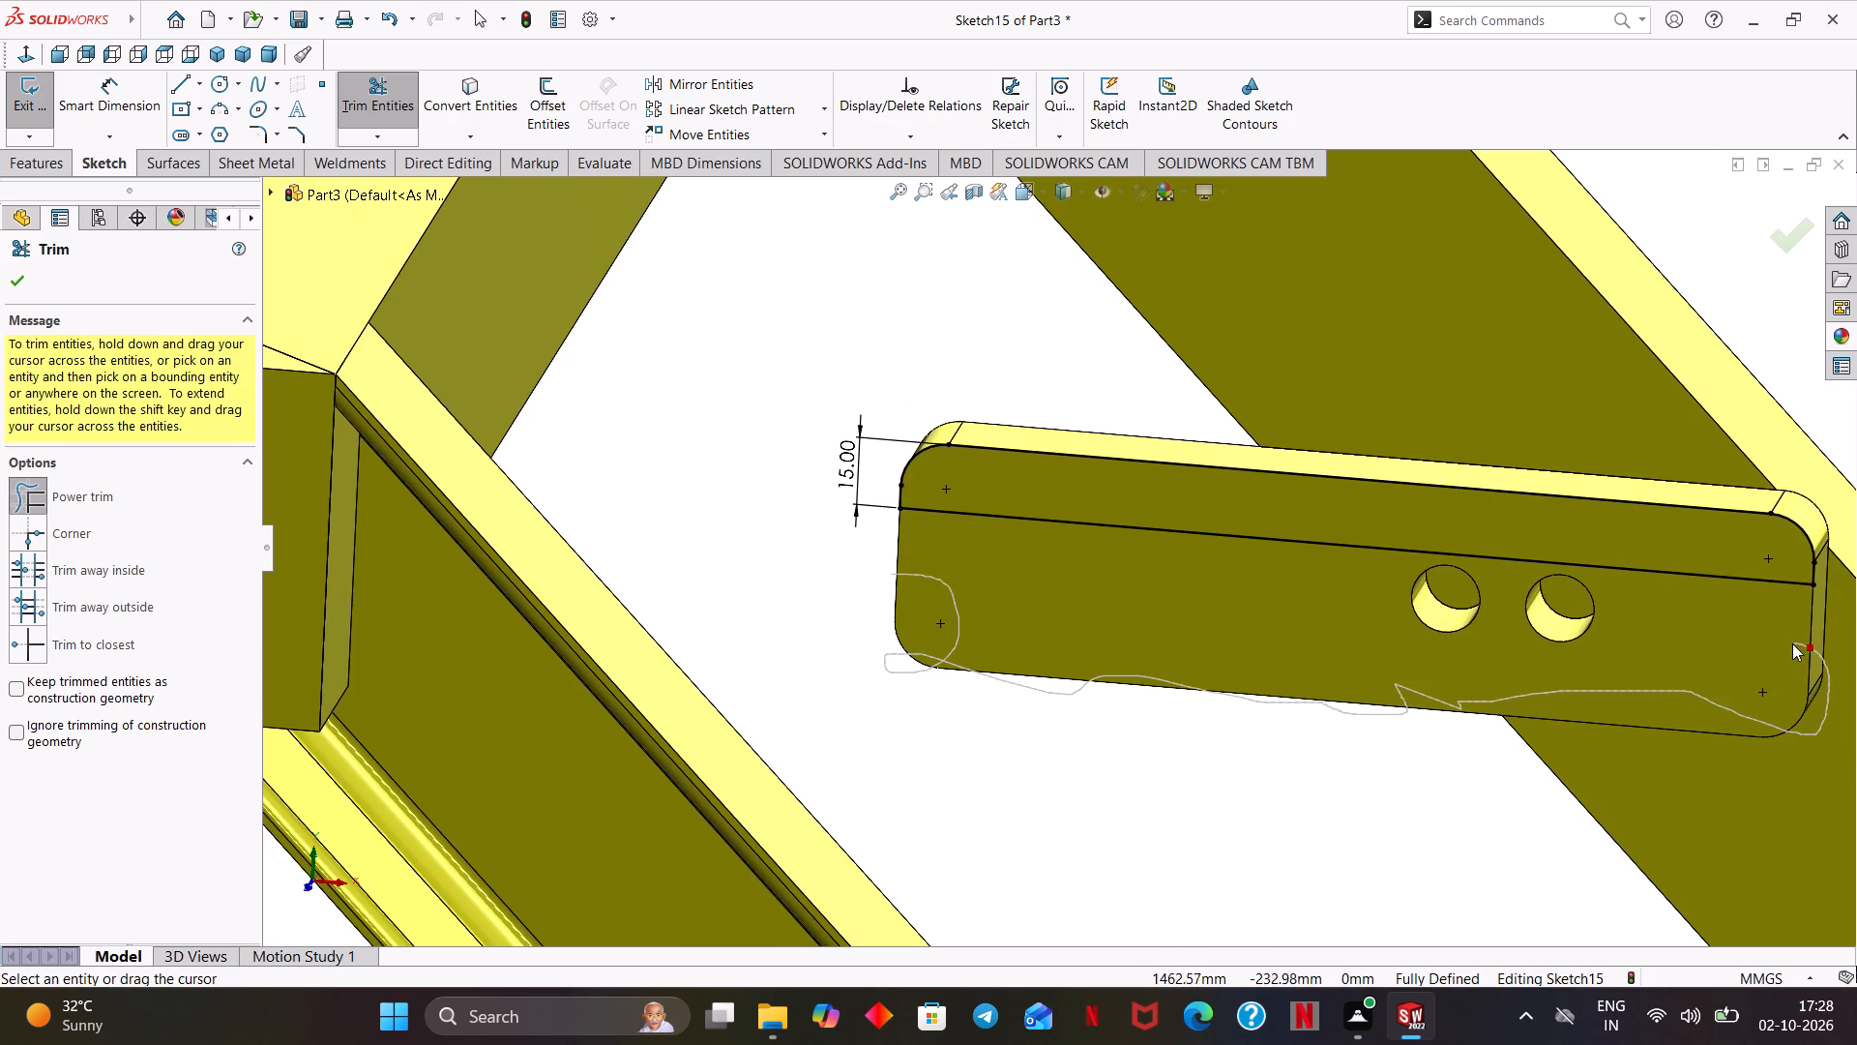
drag(1792, 643, 1692, 761)
drag(1692, 761, 1527, 851)
Power-trim the second plate's converted outline below the horizontal line, removing the lower sides, bottom corner arcs and bottom edge.
scroll(1544, 787, up, 5)
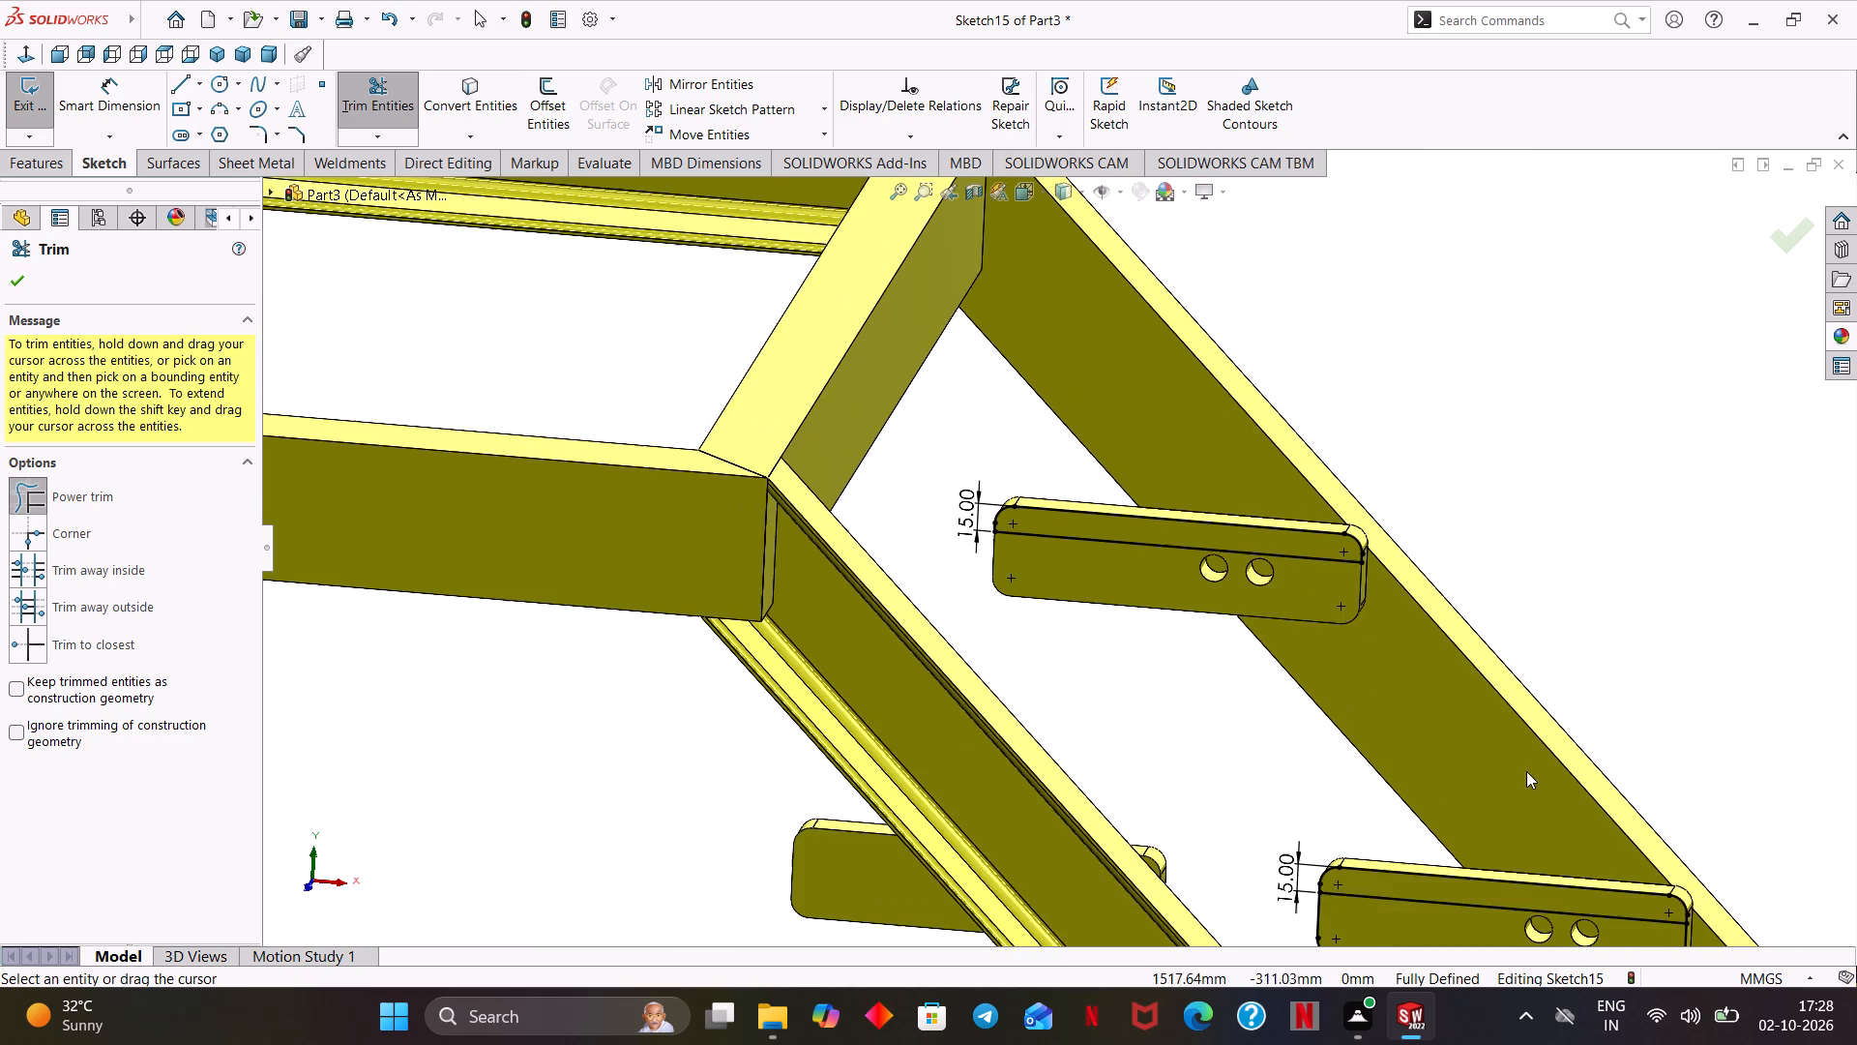
ctrl+middle_drag(1517, 800, 1451, 522)
ctrl+scroll(1488, 666, up, 1)
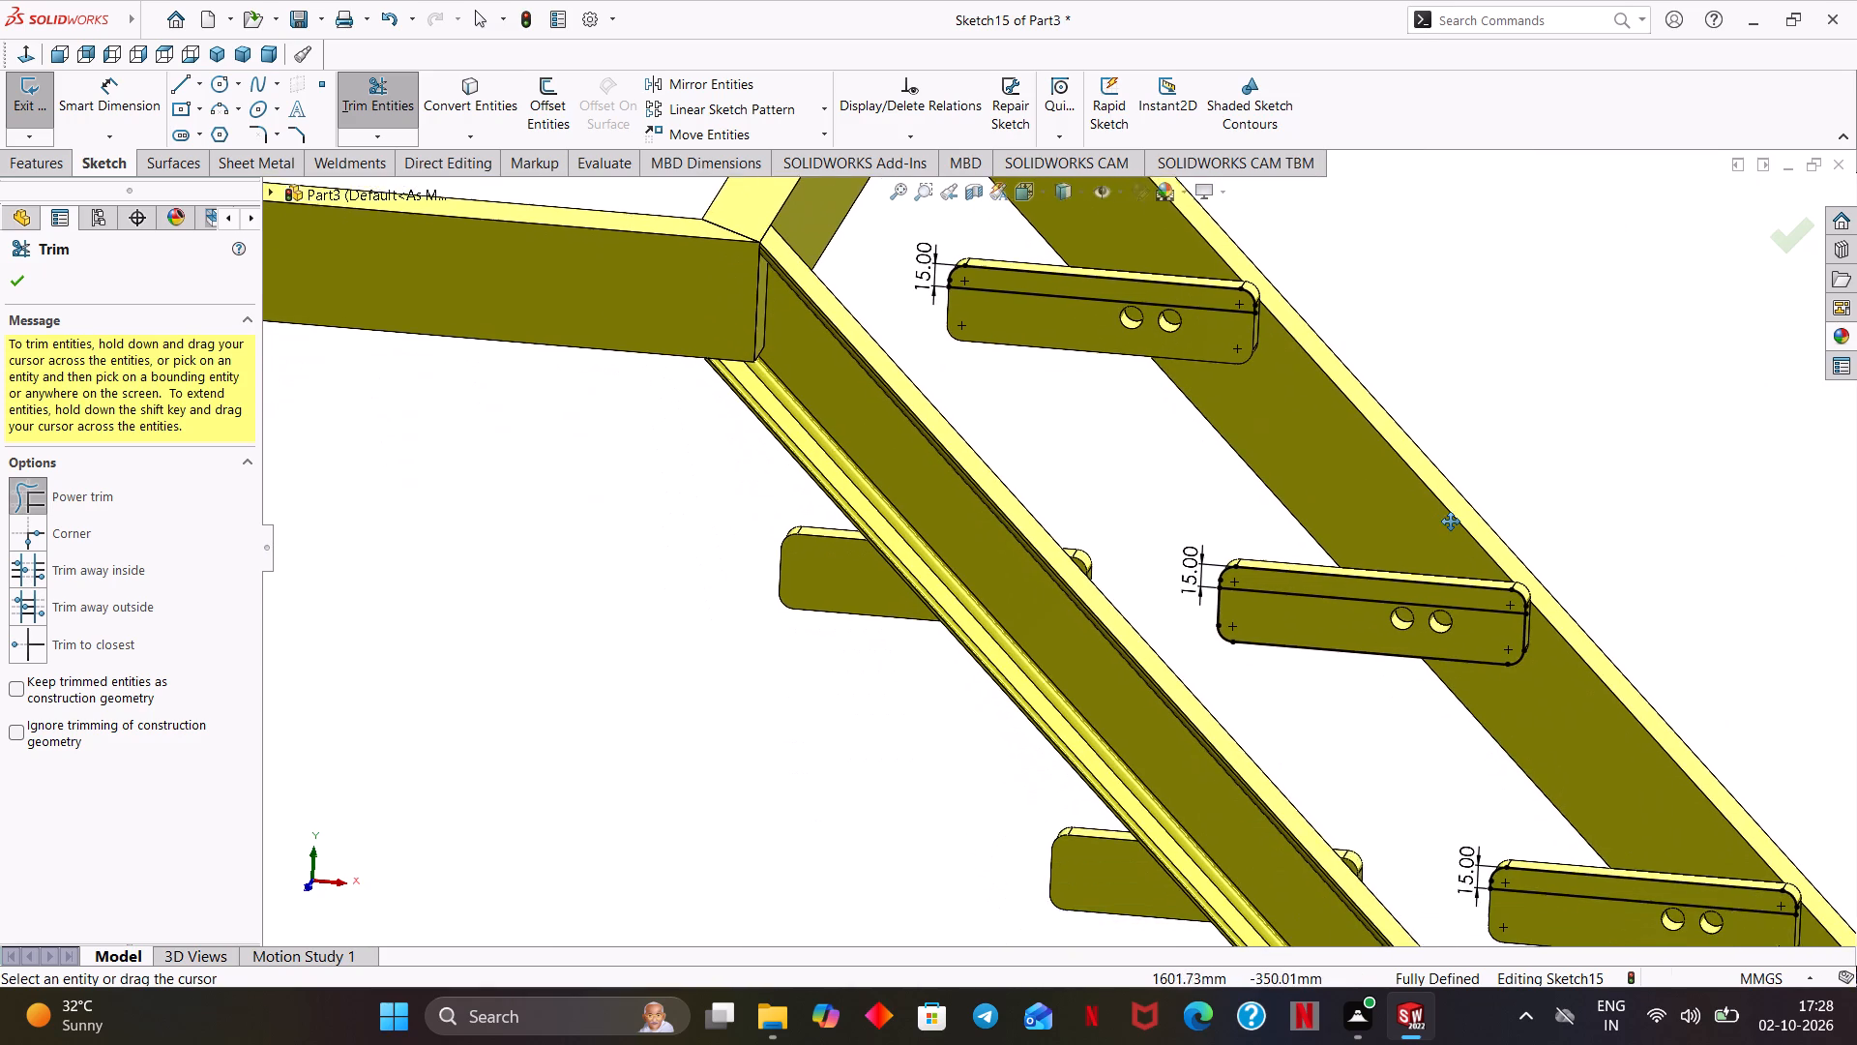
ctrl+middle_drag(1451, 522, 1447, 511)
shift+middle_drag(1369, 580, 1382, 511)
ctrl+middle_drag(1508, 746, 1460, 716)
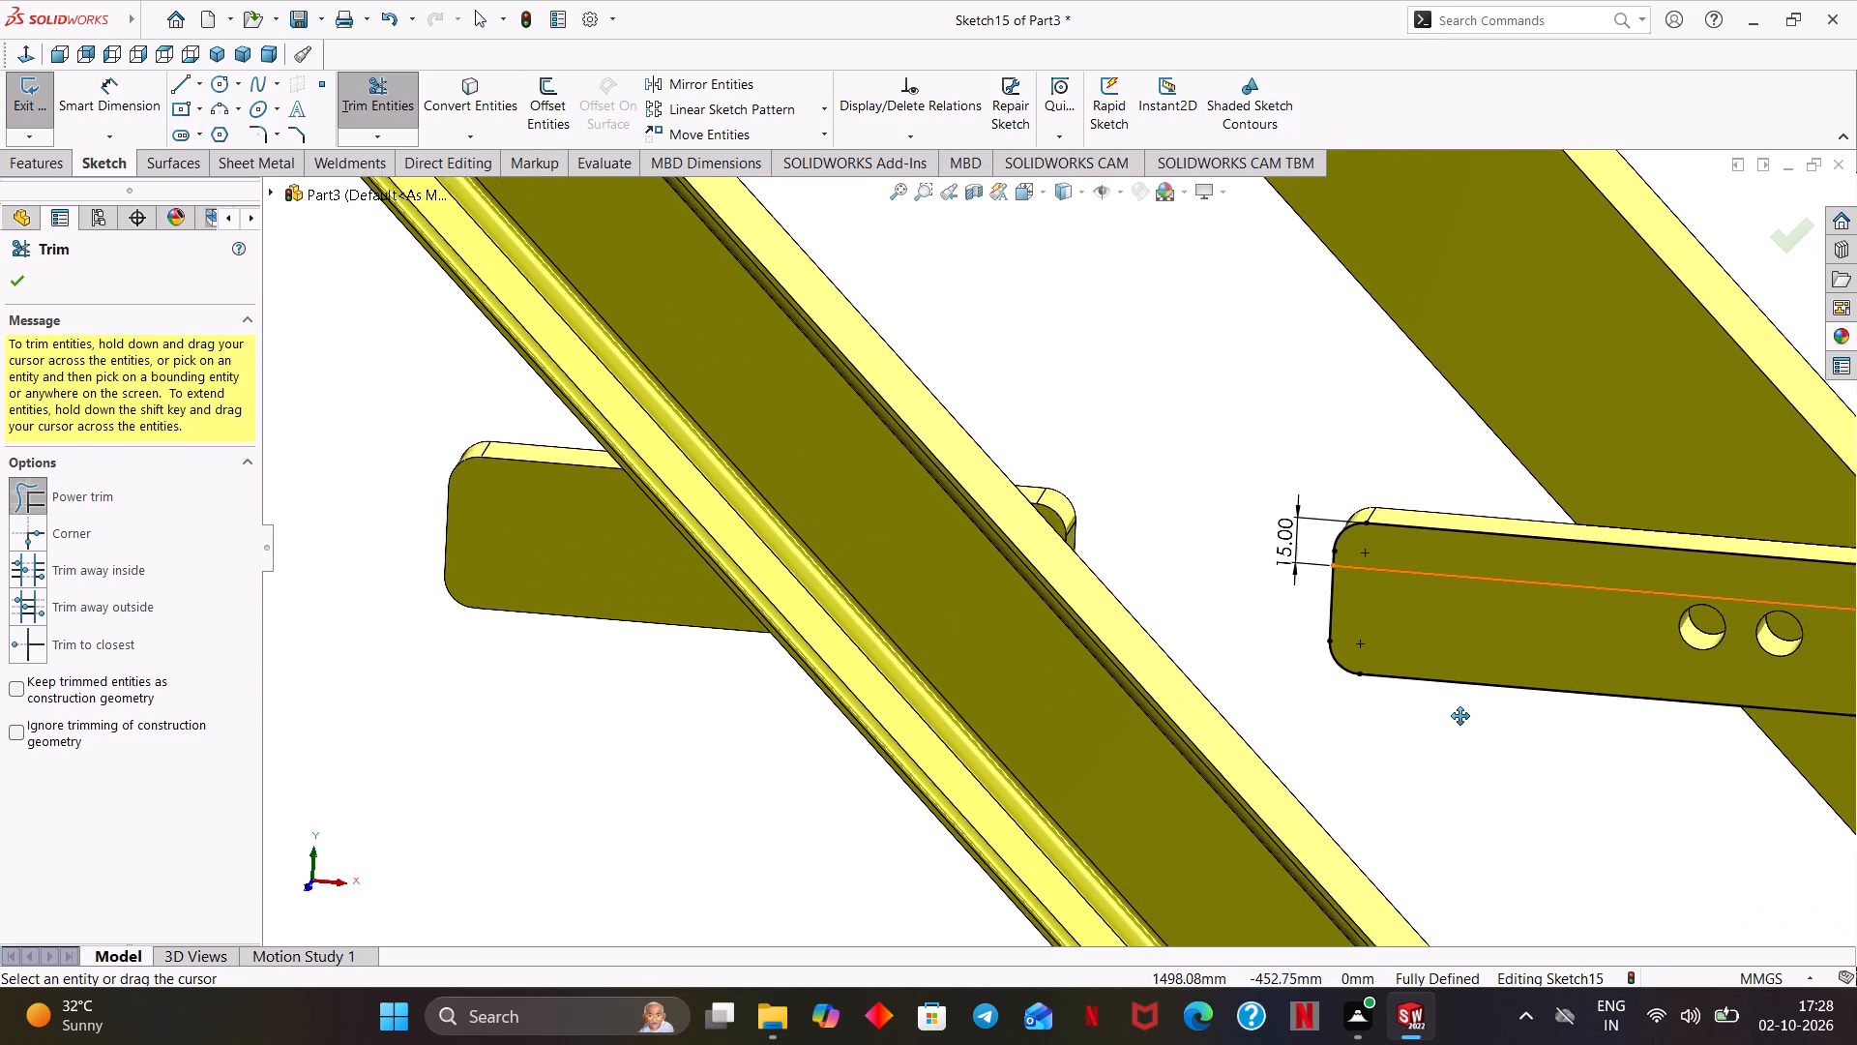
ctrl+middle_drag(1460, 716, 1281, 624)
drag(1100, 490, 1164, 577)
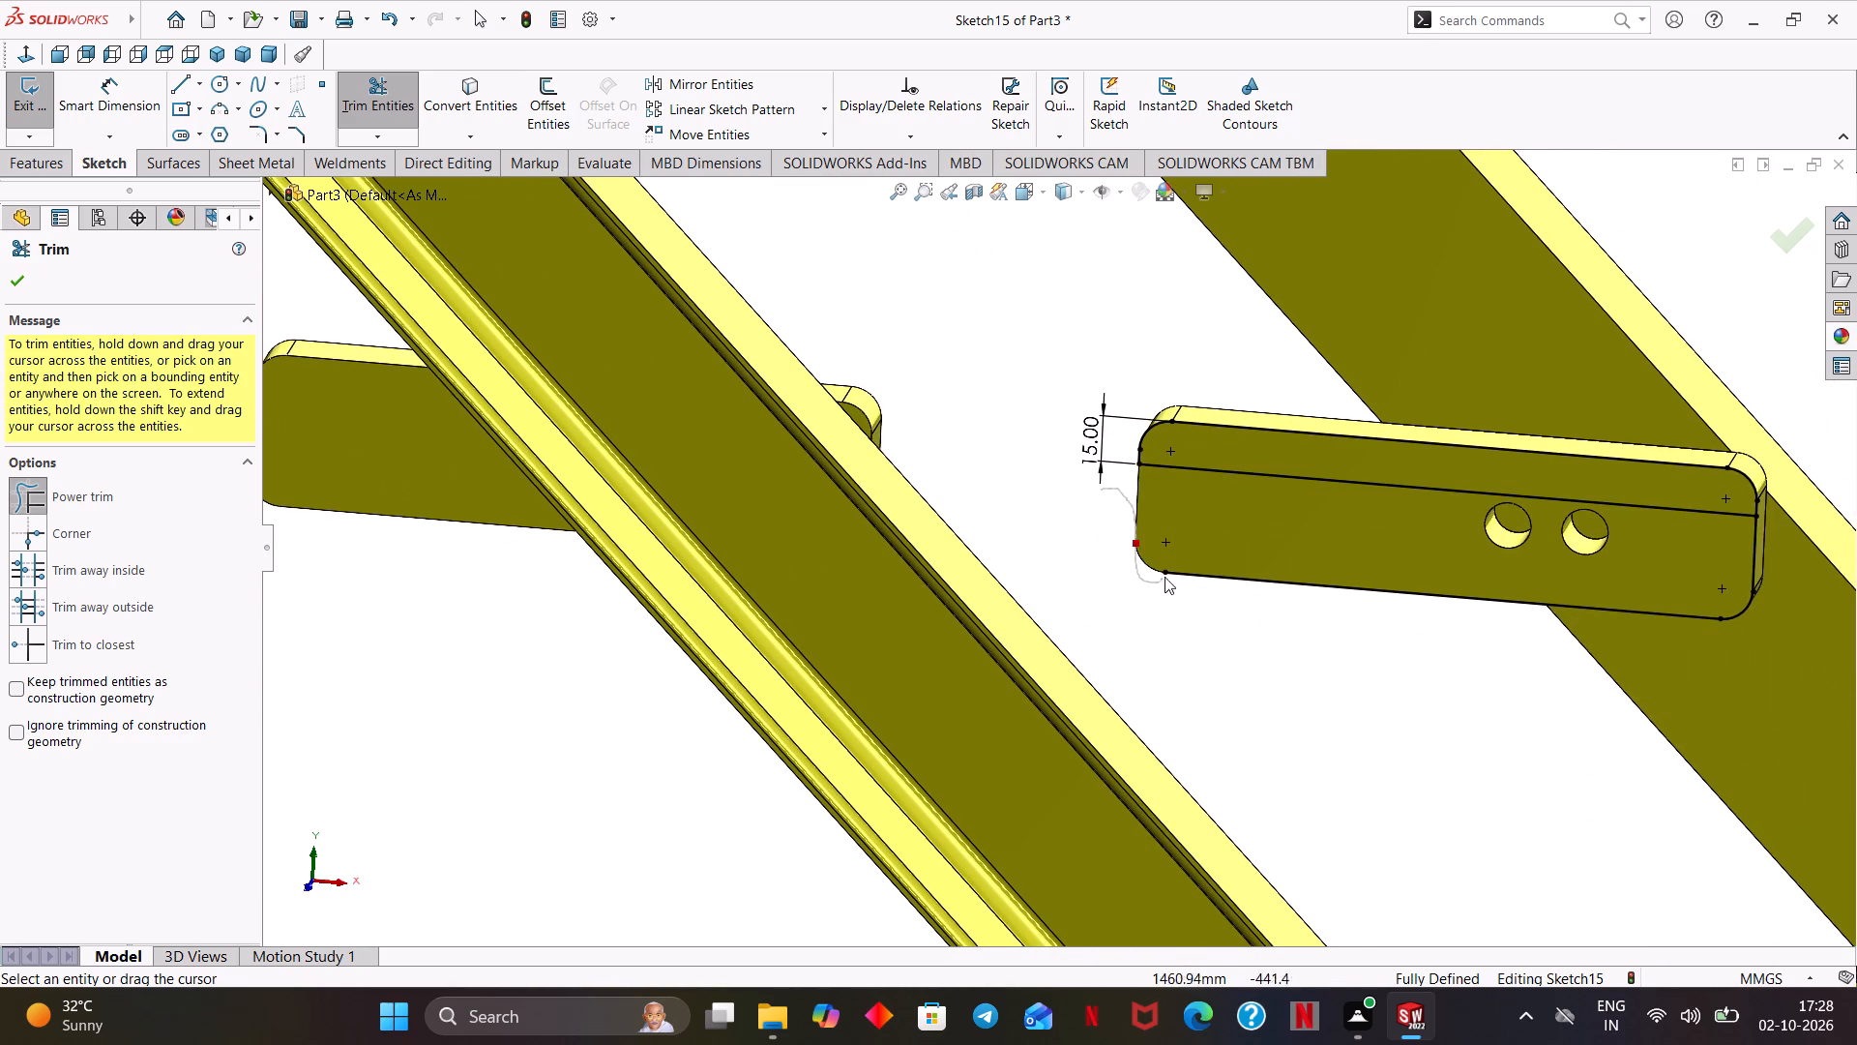
drag(1164, 577, 1729, 596)
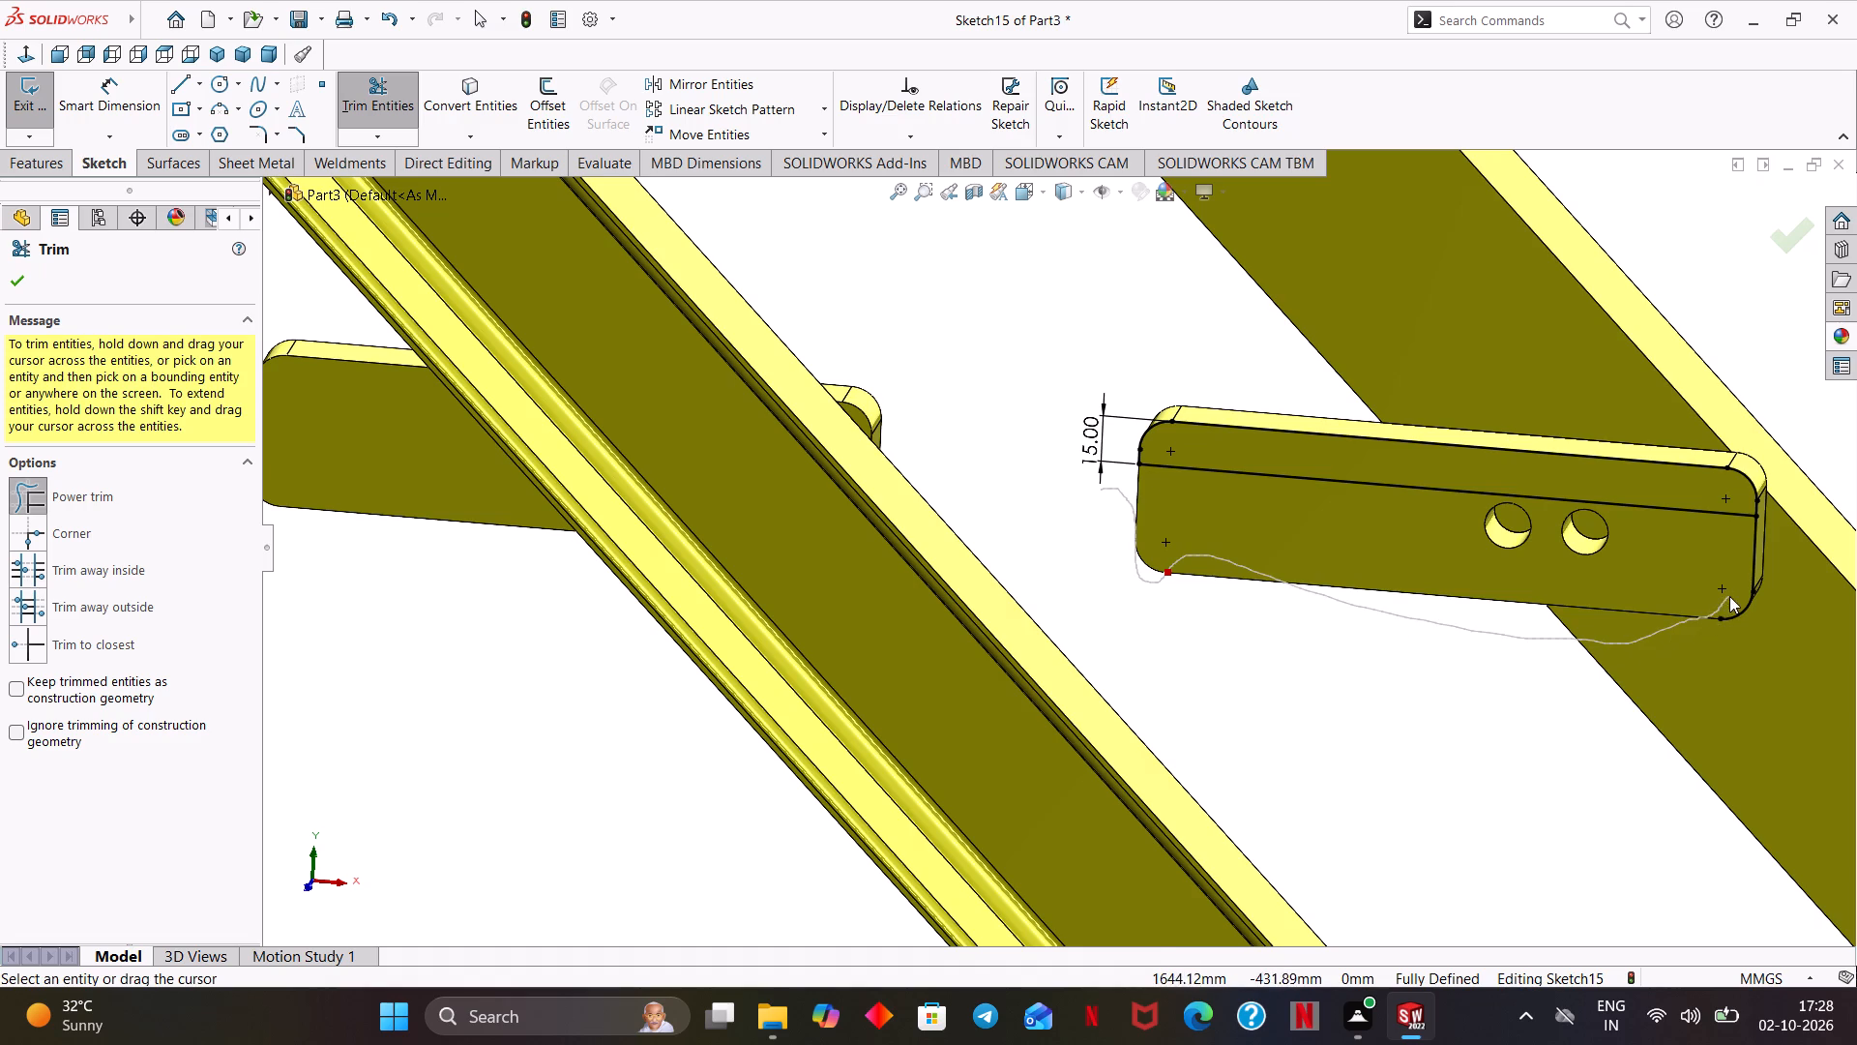
drag(1729, 596, 1482, 613)
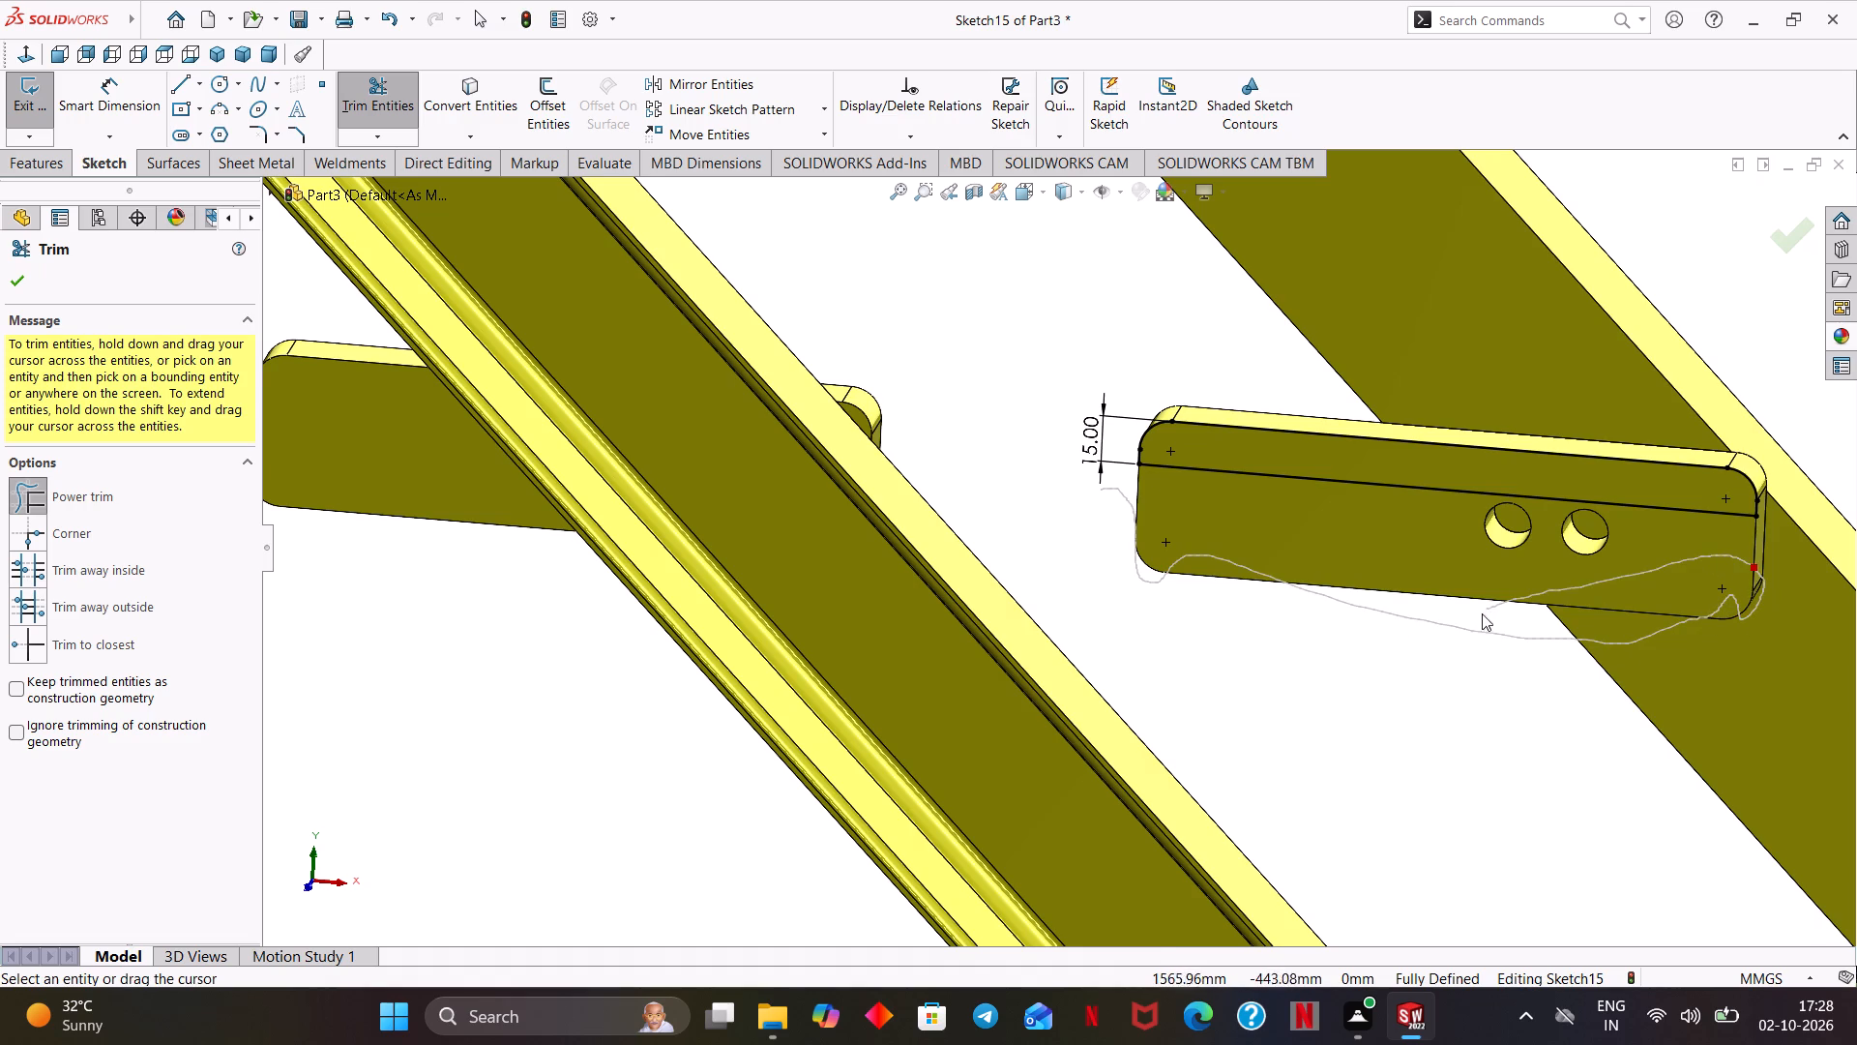
drag(1482, 613, 1456, 624)
scroll(1323, 653, up, 3)
ctrl+middle_drag(1482, 725, 1372, 564)
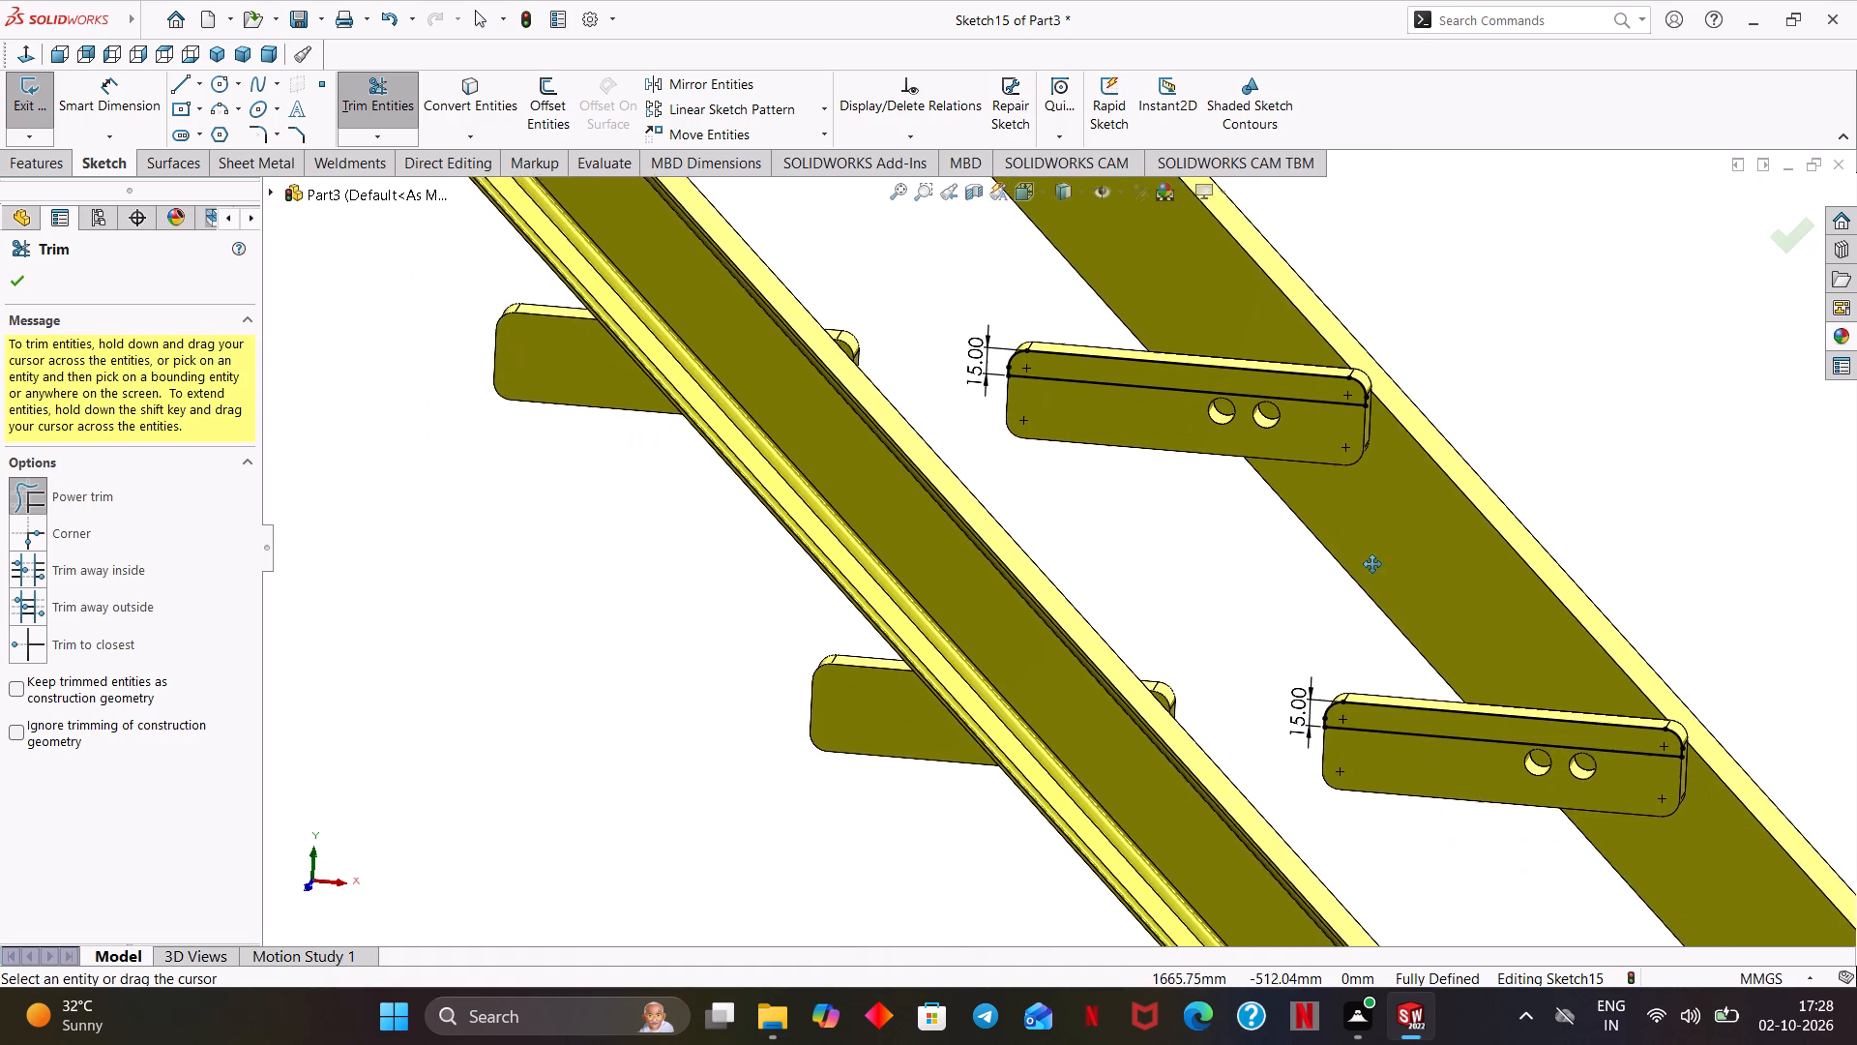
ctrl+middle_drag(1372, 564, 1330, 457)
scroll(1354, 492, down, 3)
ctrl+middle_drag(1408, 755, 1385, 627)
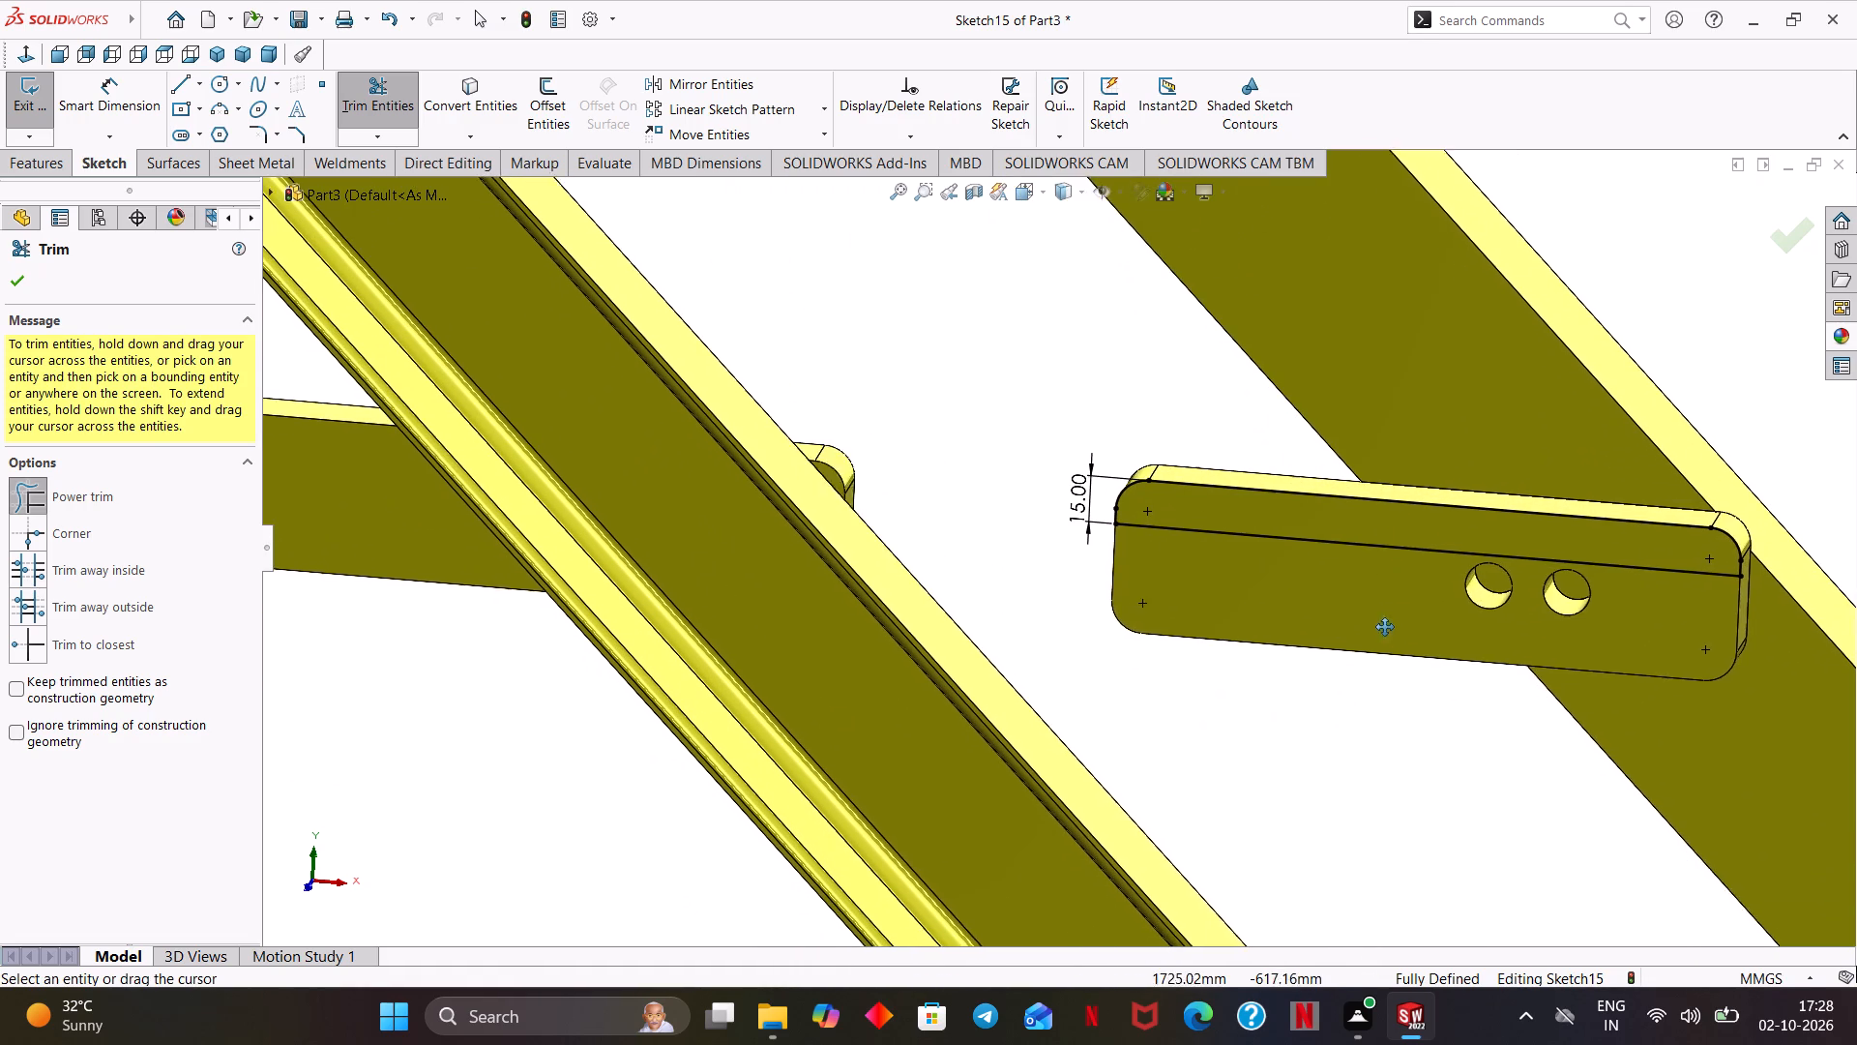
ctrl+middle_drag(1385, 627, 1374, 567)
scroll(1349, 571, down, 1)
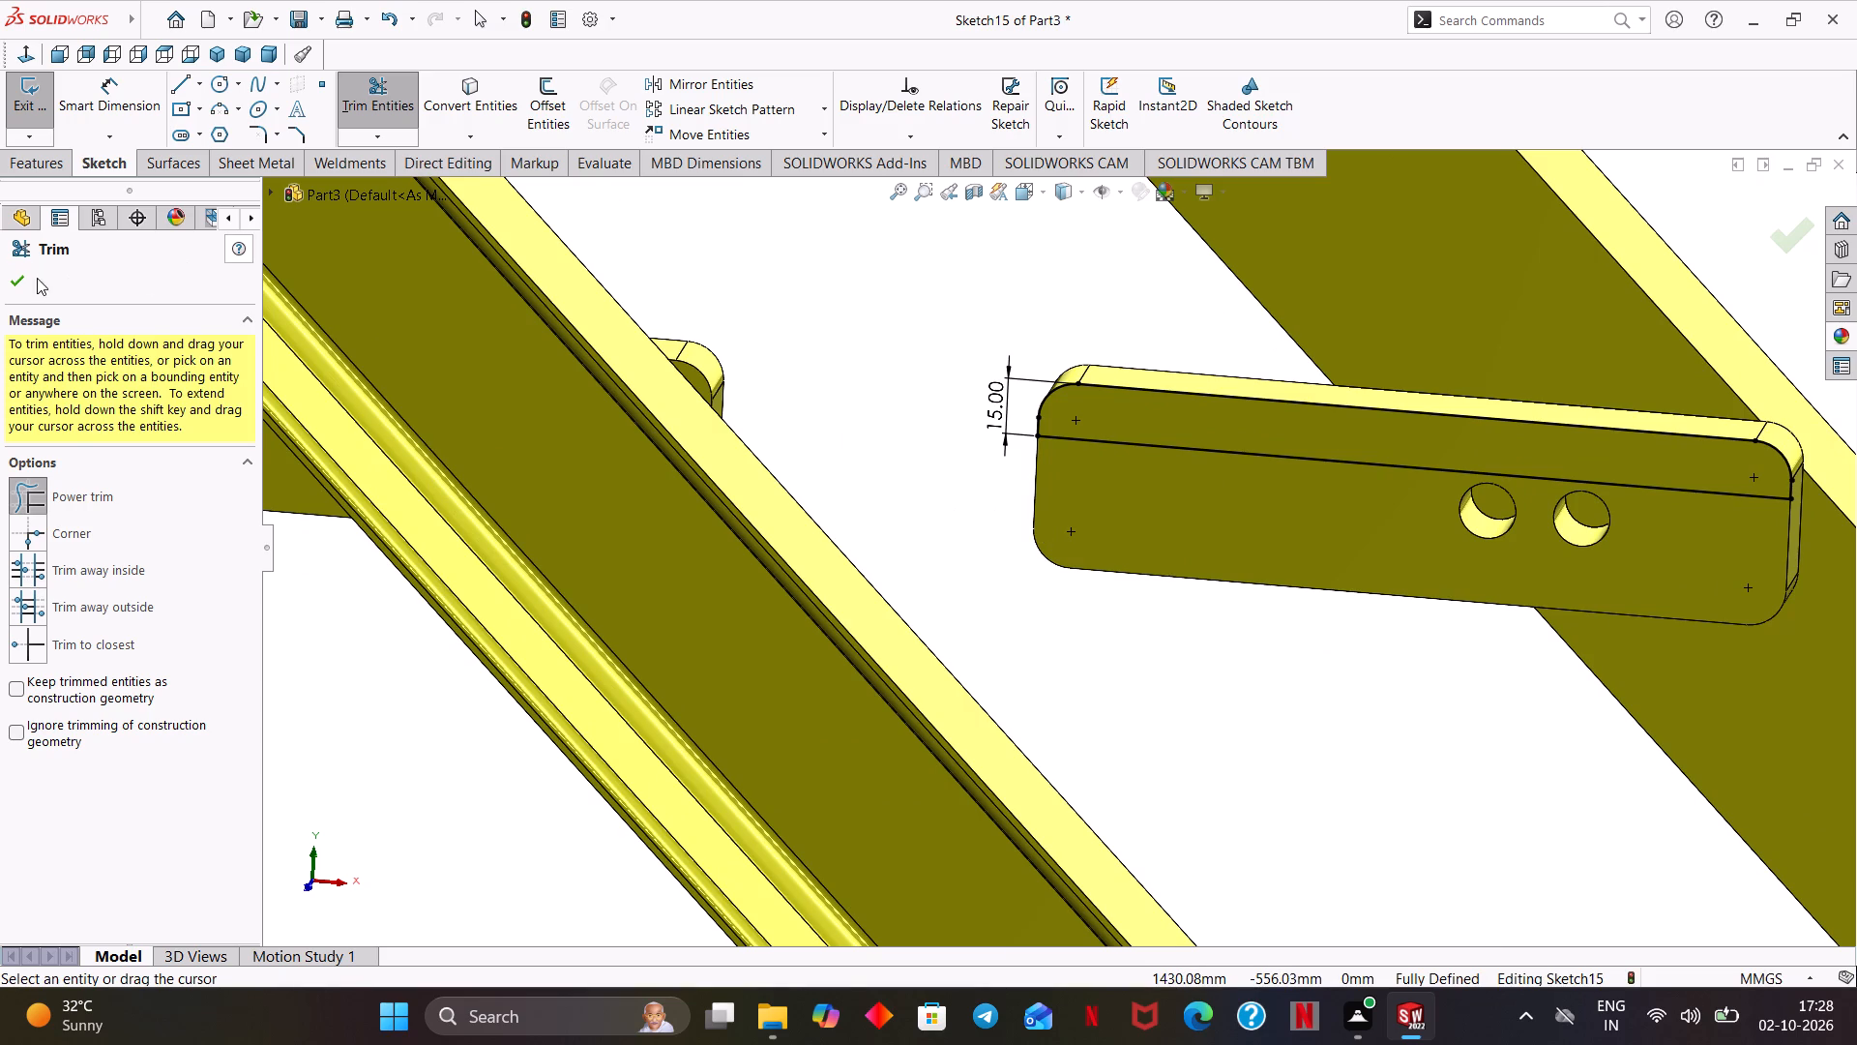
click(15, 278)
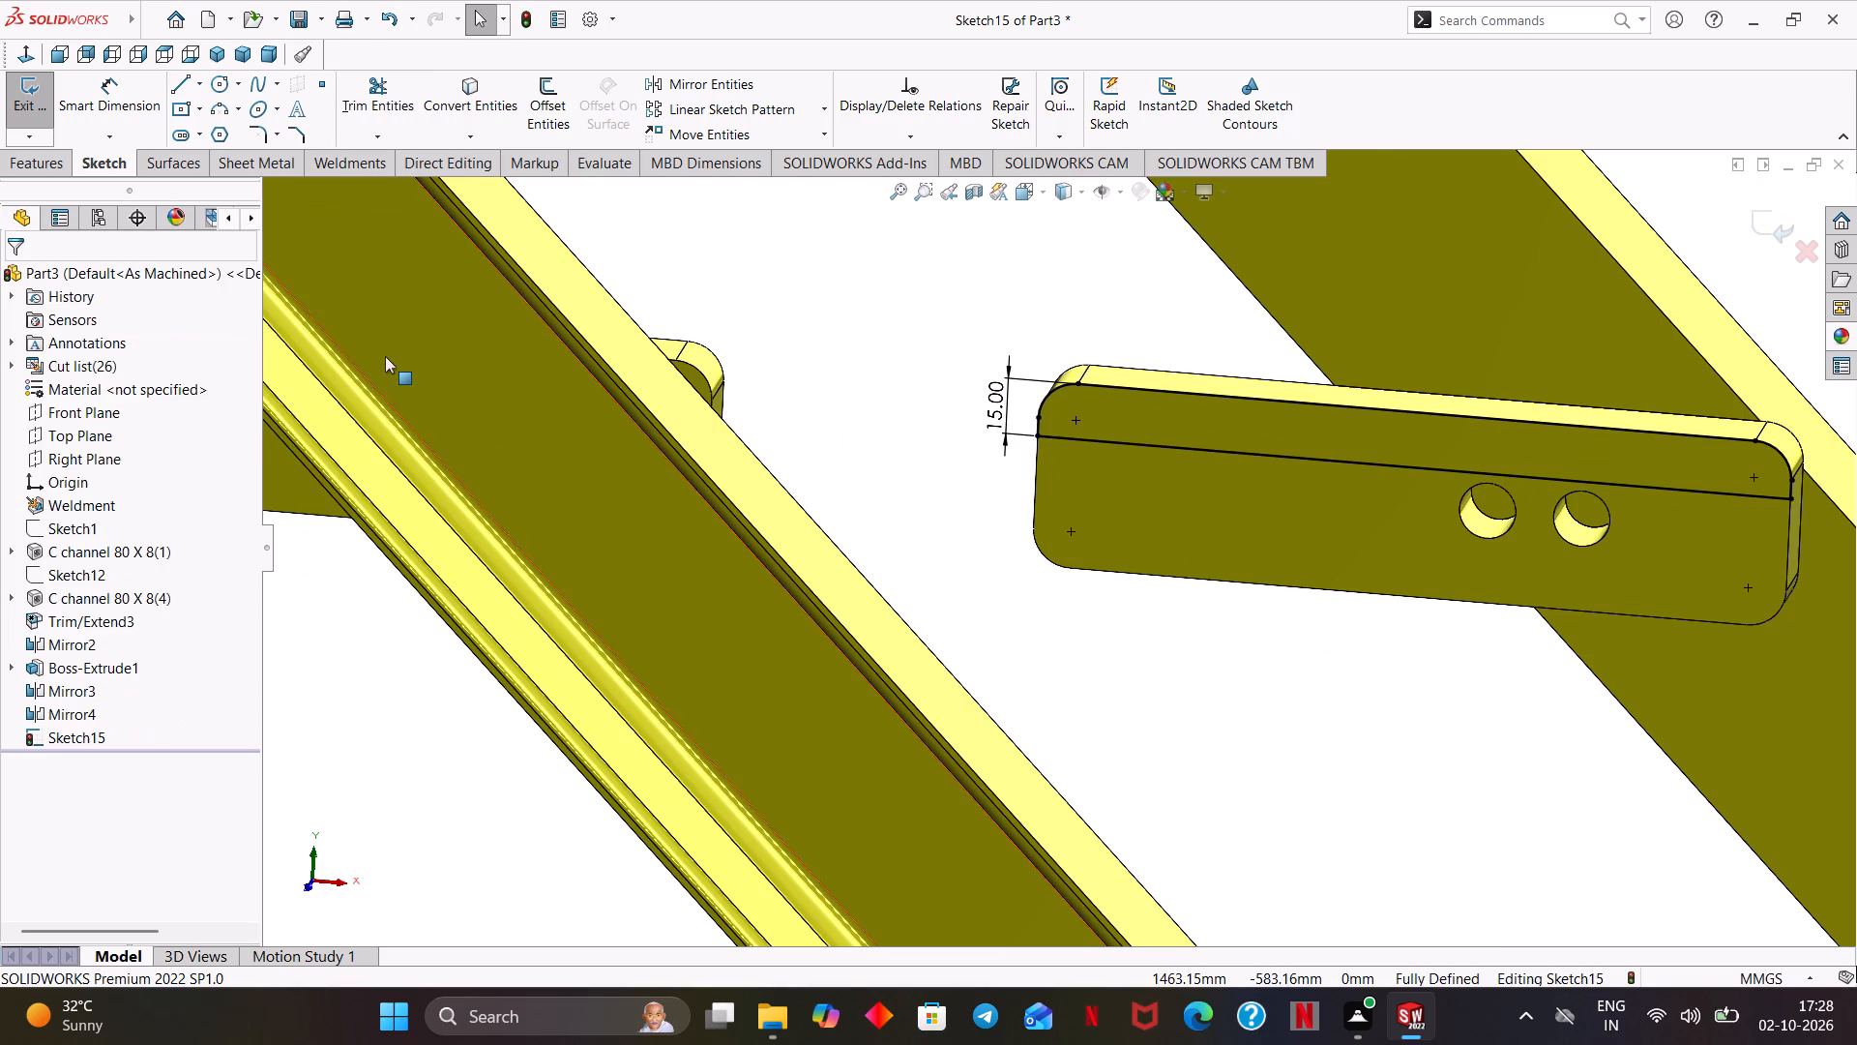
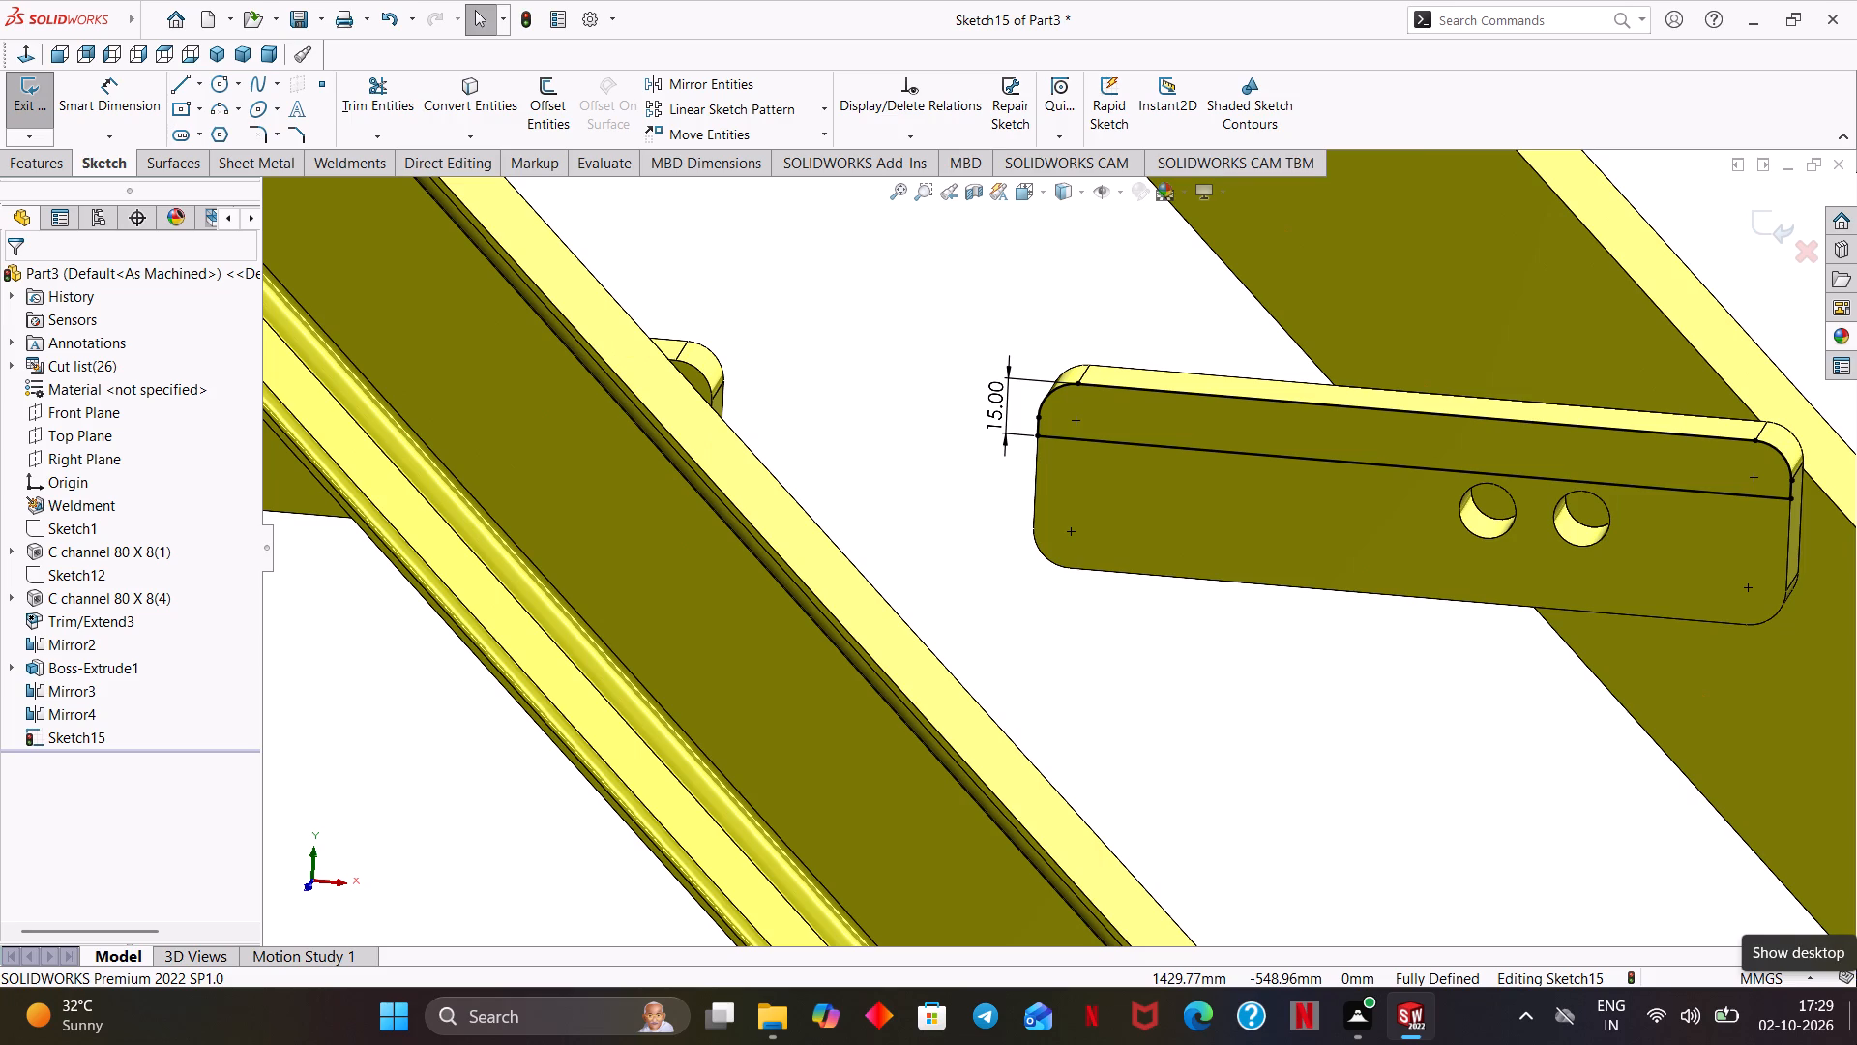
Examine the stair stringers and the three step brackets that carry the sketched tread profiles.
scroll(1856, 929, up, 1)
scroll(1513, 811, up, 2)
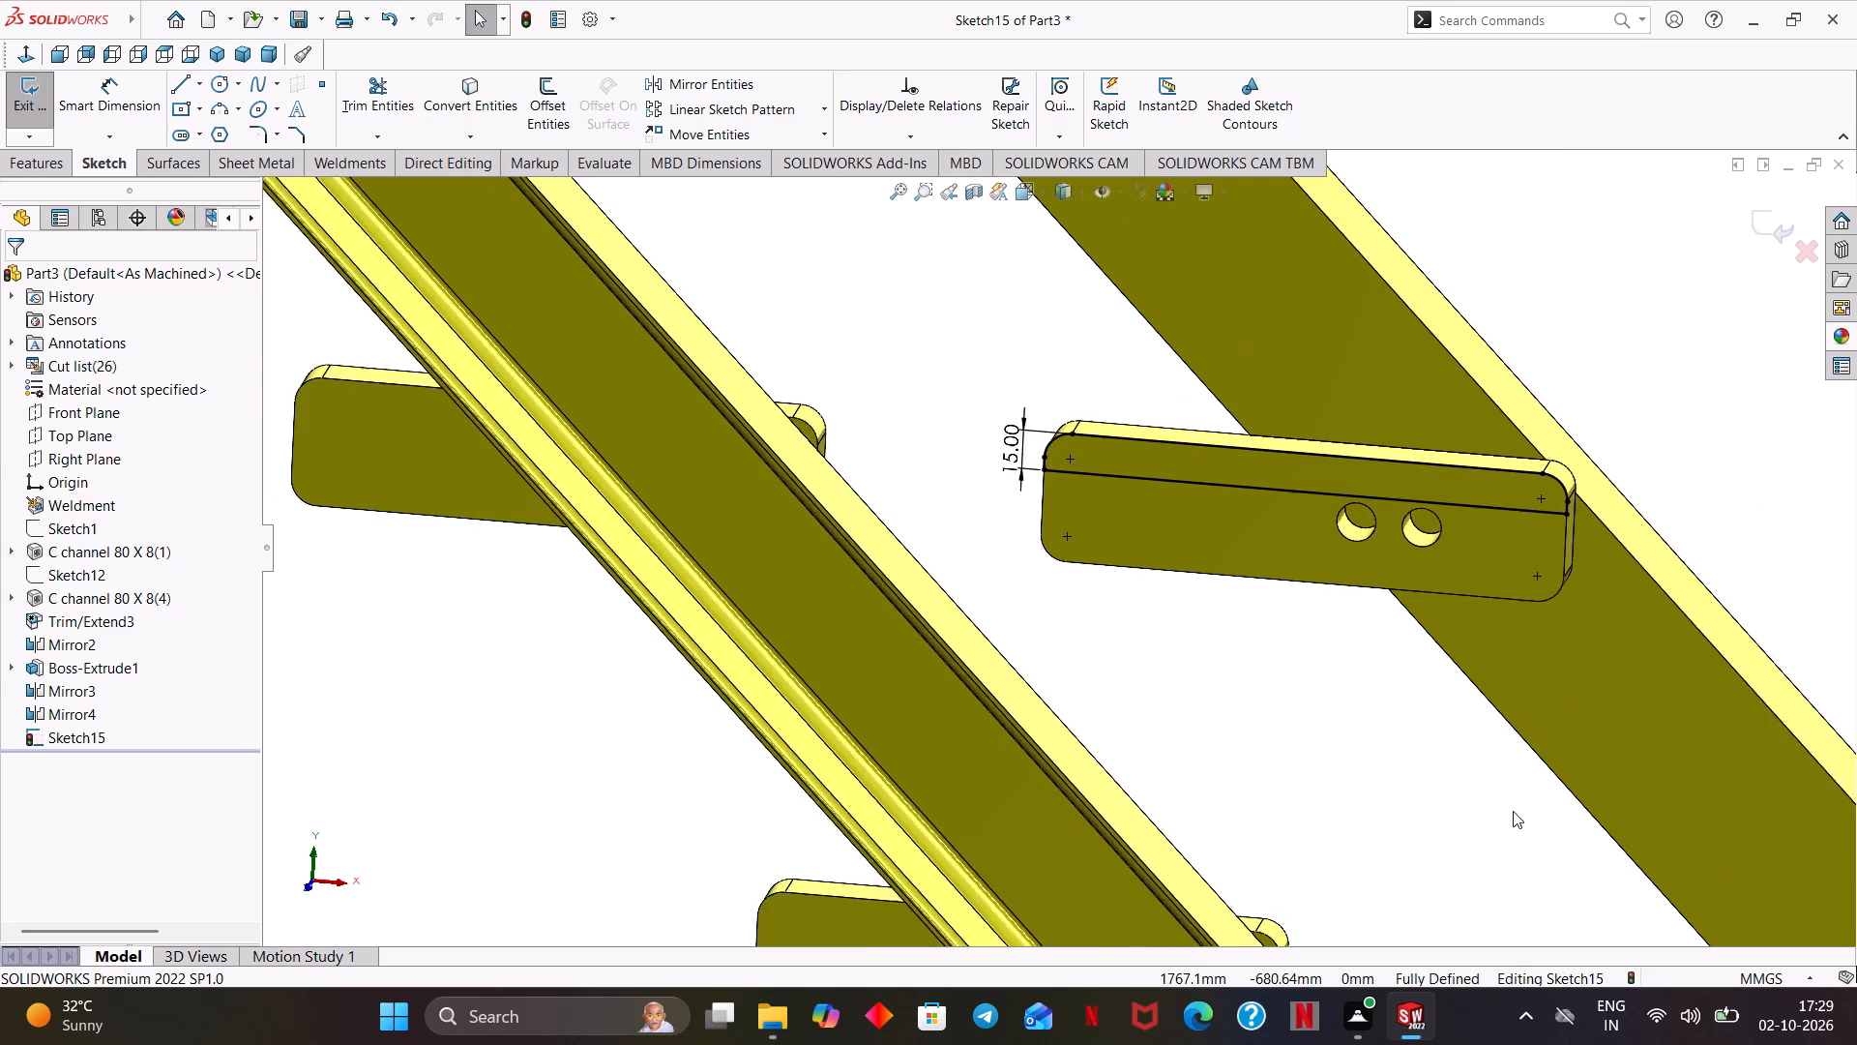
scroll(1503, 789, up, 2)
scroll(1393, 735, up, 3)
scroll(1313, 715, up, 1)
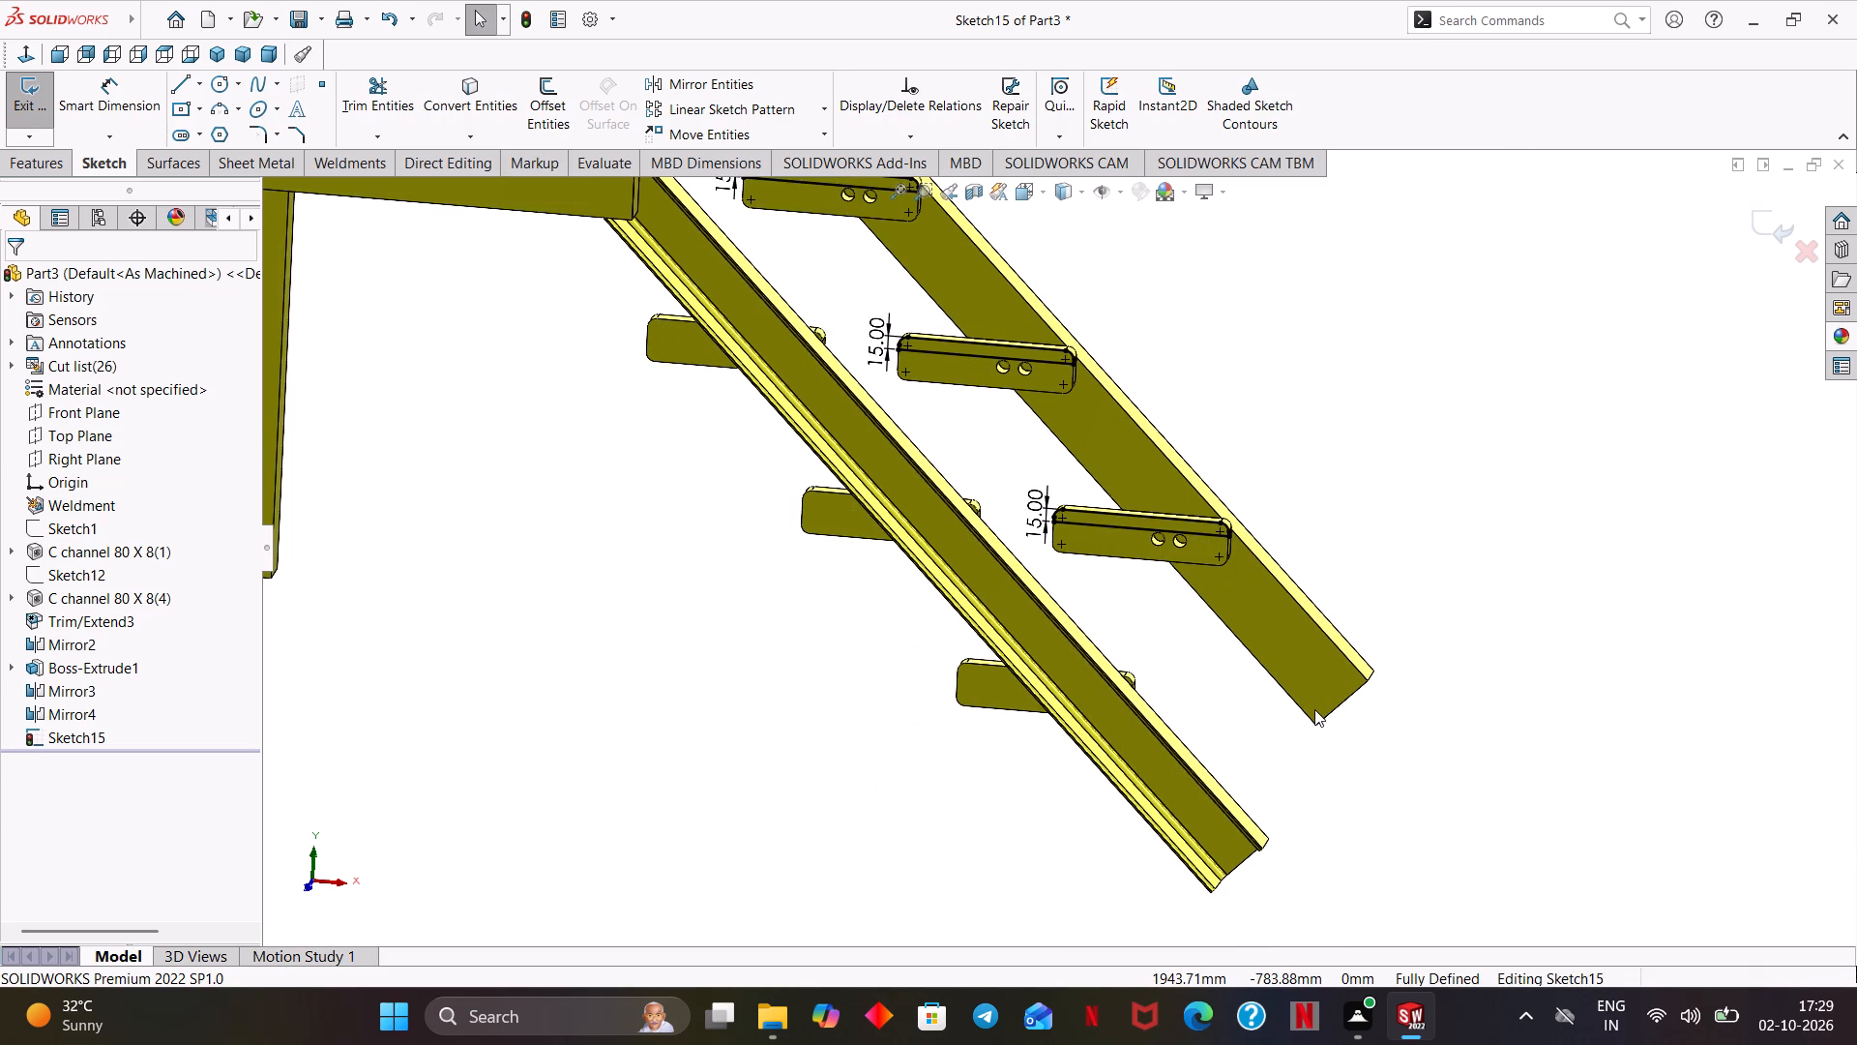
middle_drag(1440, 591, 1468, 647)
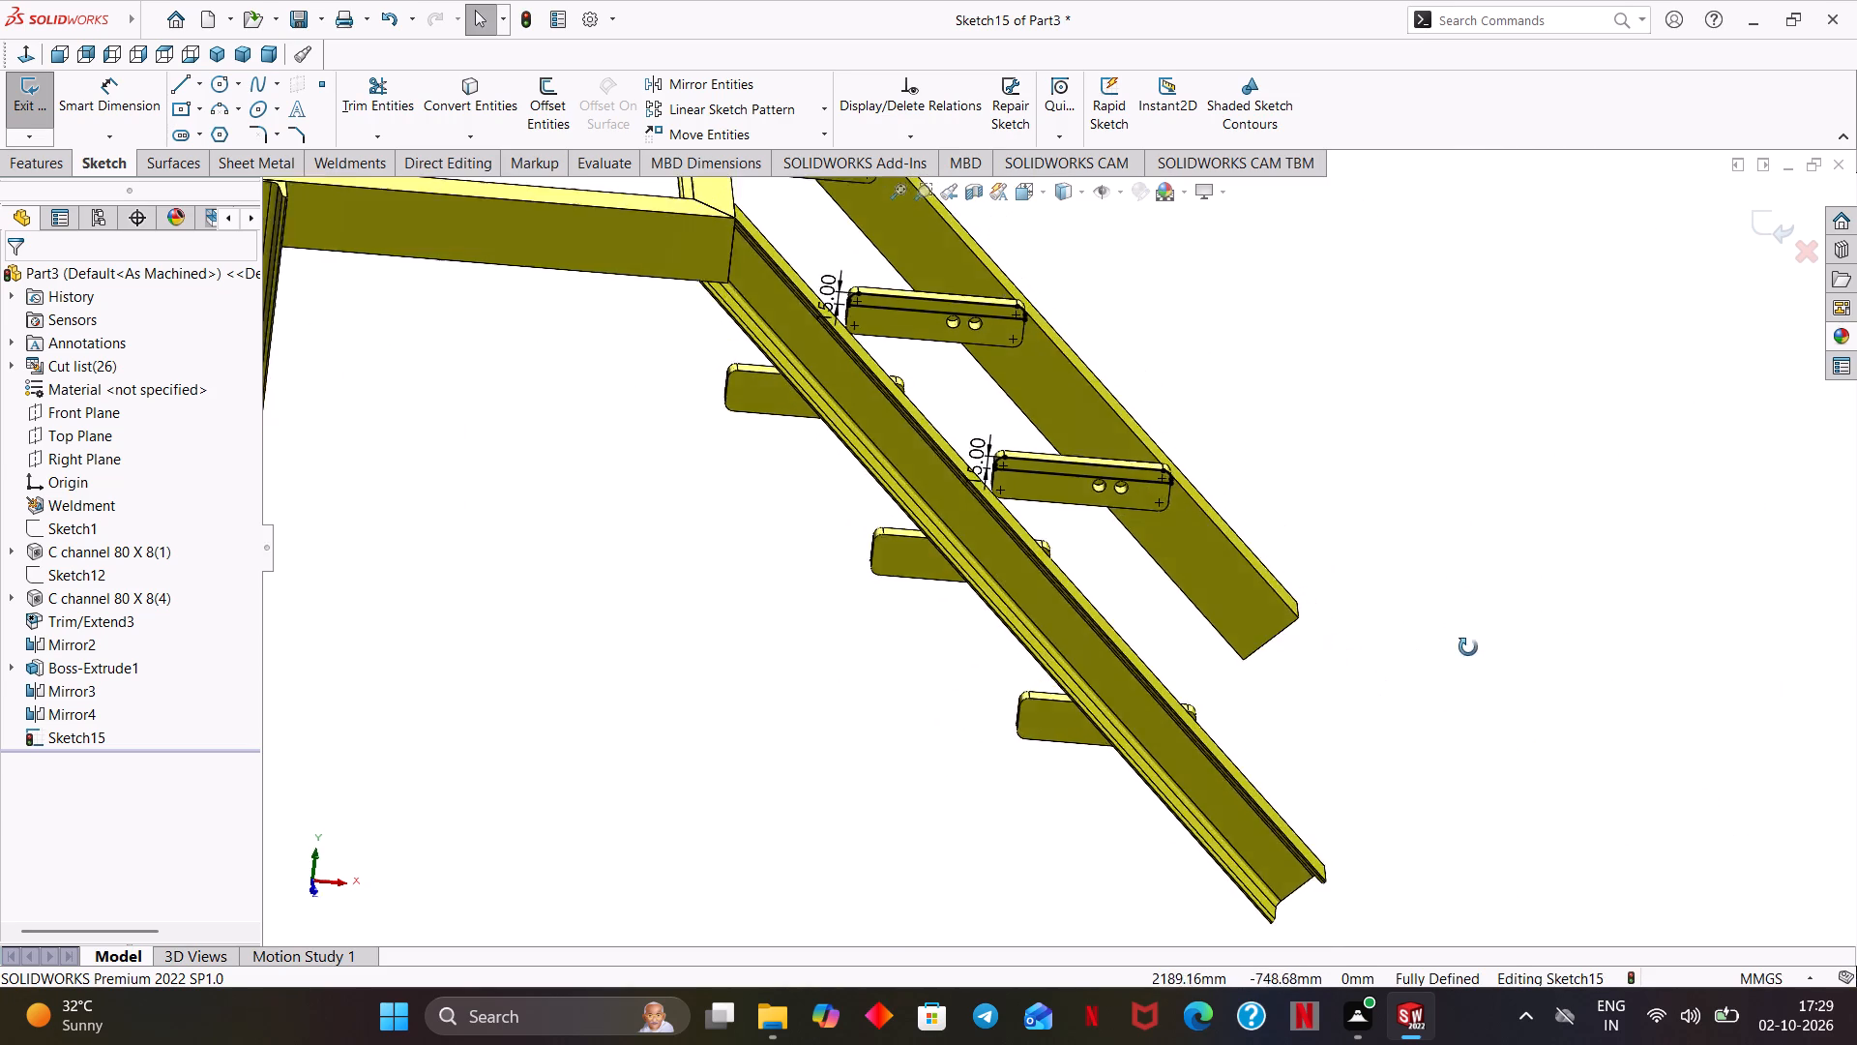
middle_drag(1468, 647, 1404, 595)
ctrl+scroll(1404, 595, up, 1)
ctrl+middle_drag(1406, 598, 1547, 770)
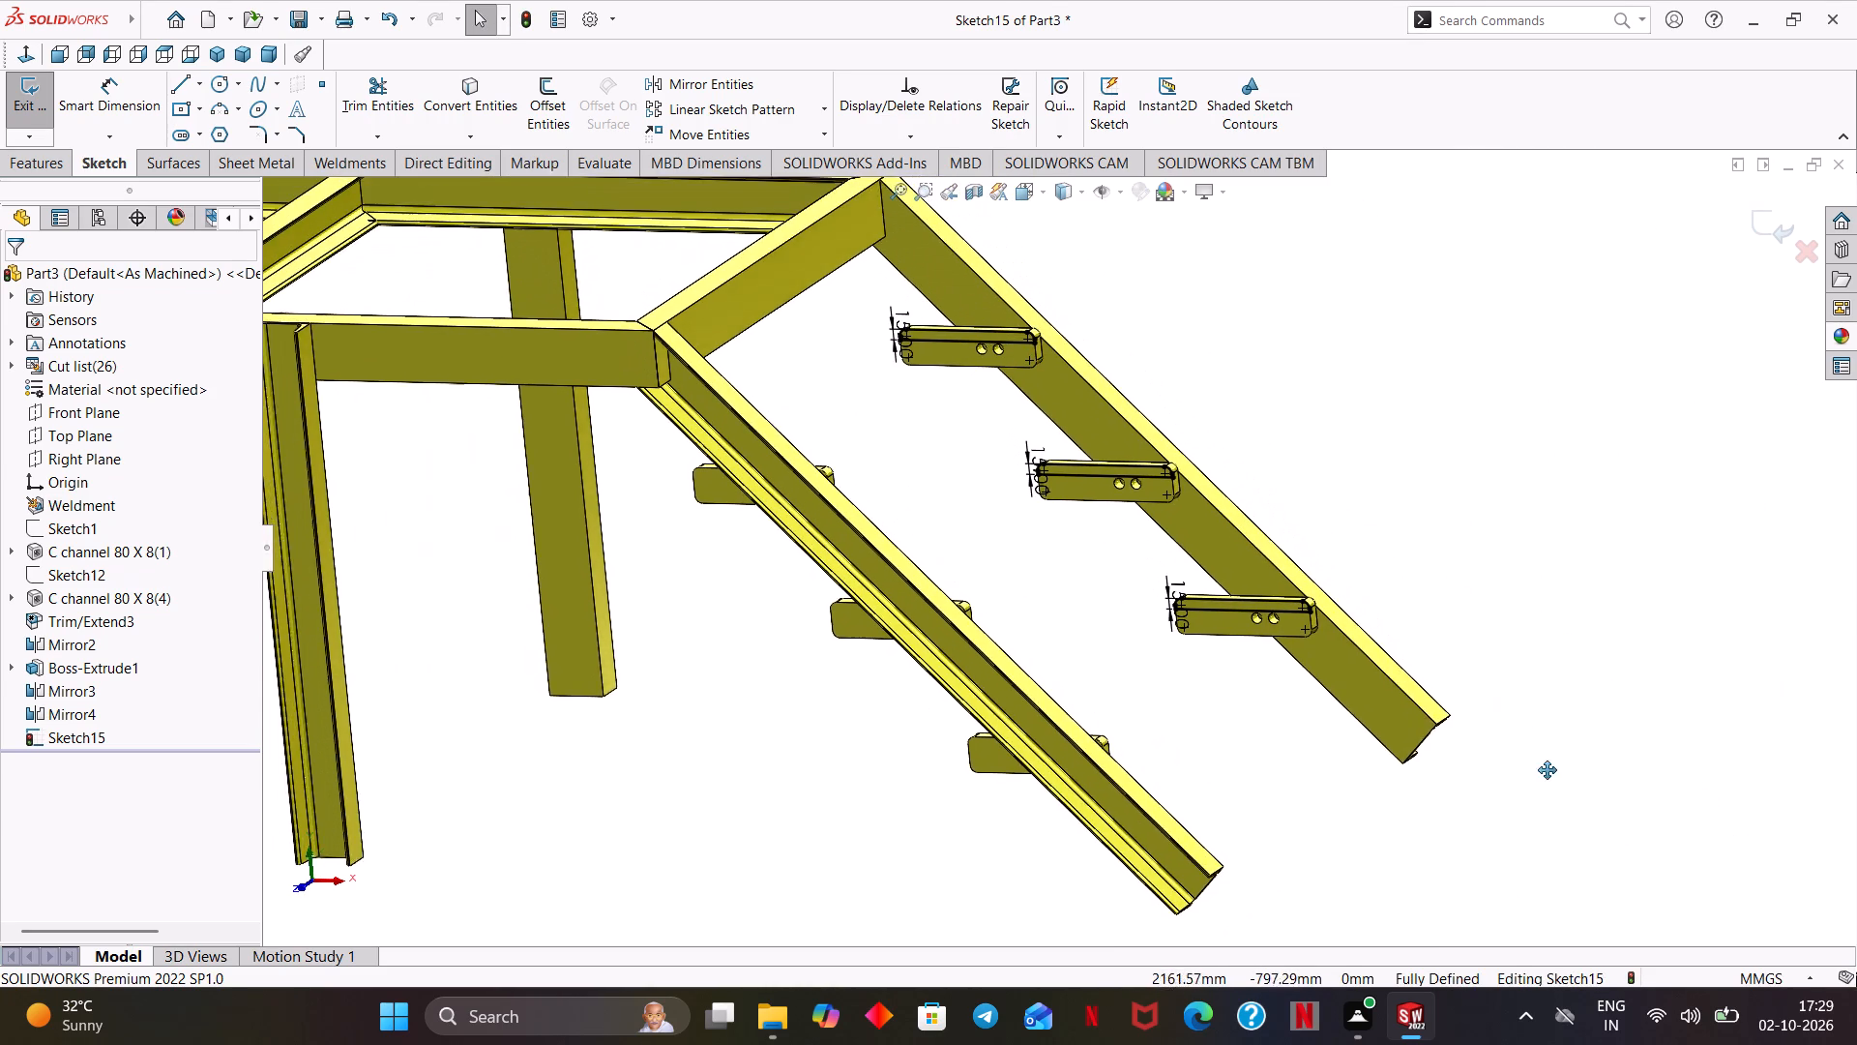
ctrl+middle_drag(1547, 770, 1548, 771)
middle_drag(1533, 741, 1510, 761)
middle_drag(1459, 508, 1499, 552)
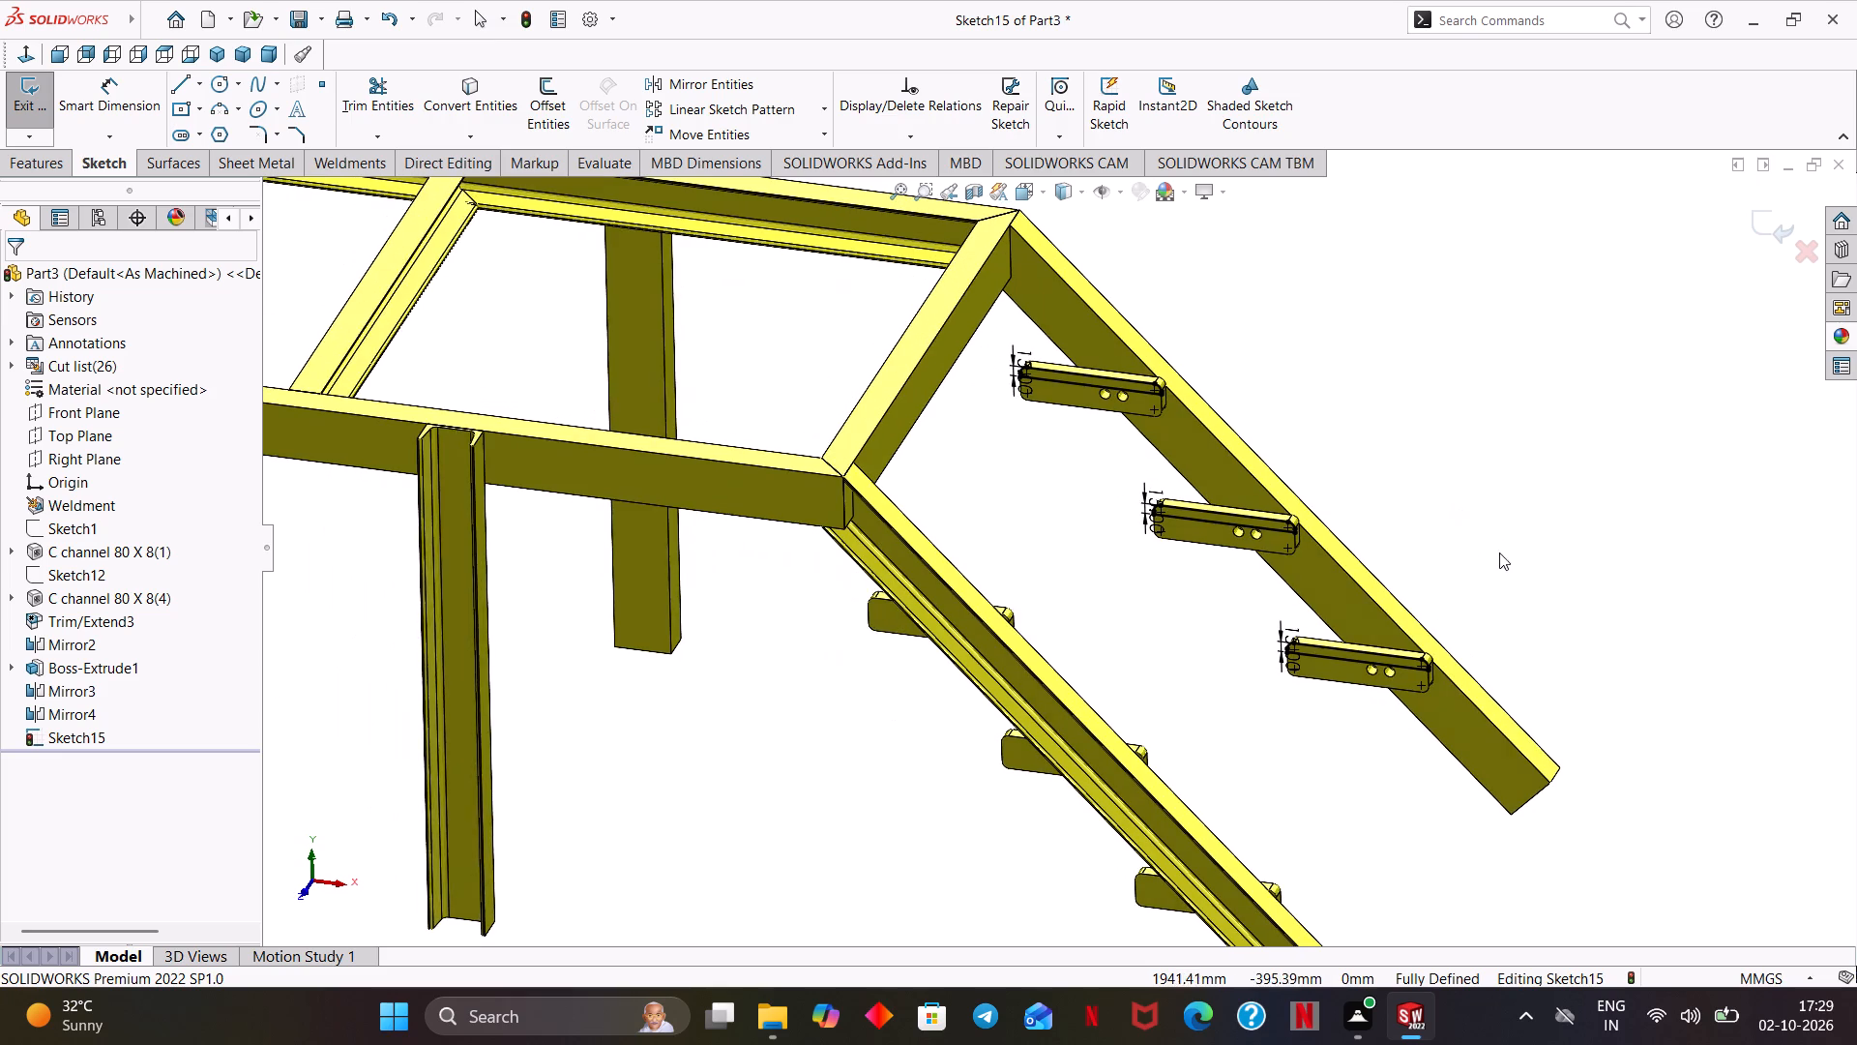
ctrl+middle_drag(1459, 532, 1618, 555)
middle_drag(1646, 601, 1603, 582)
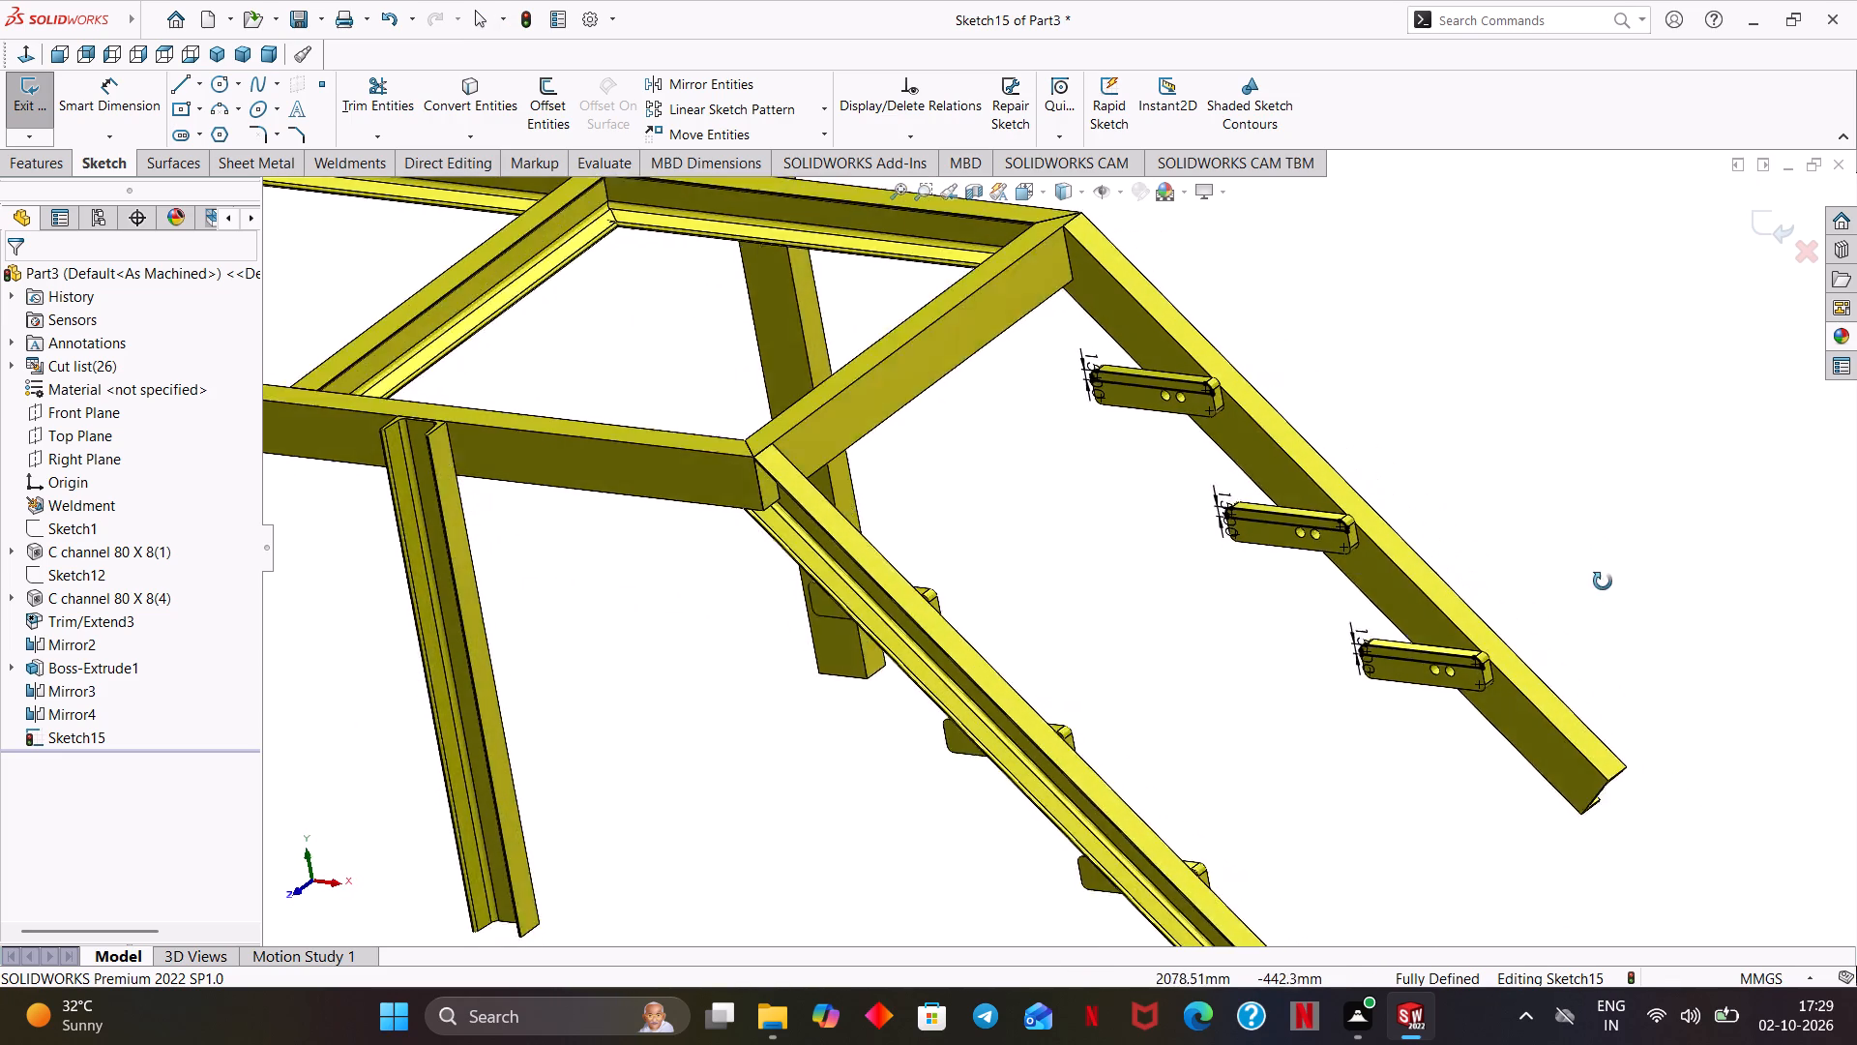
middle_drag(1603, 582, 1578, 573)
ctrl+middle_drag(1569, 556, 1620, 581)
ctrl+middle_drag(1279, 474, 1351, 474)
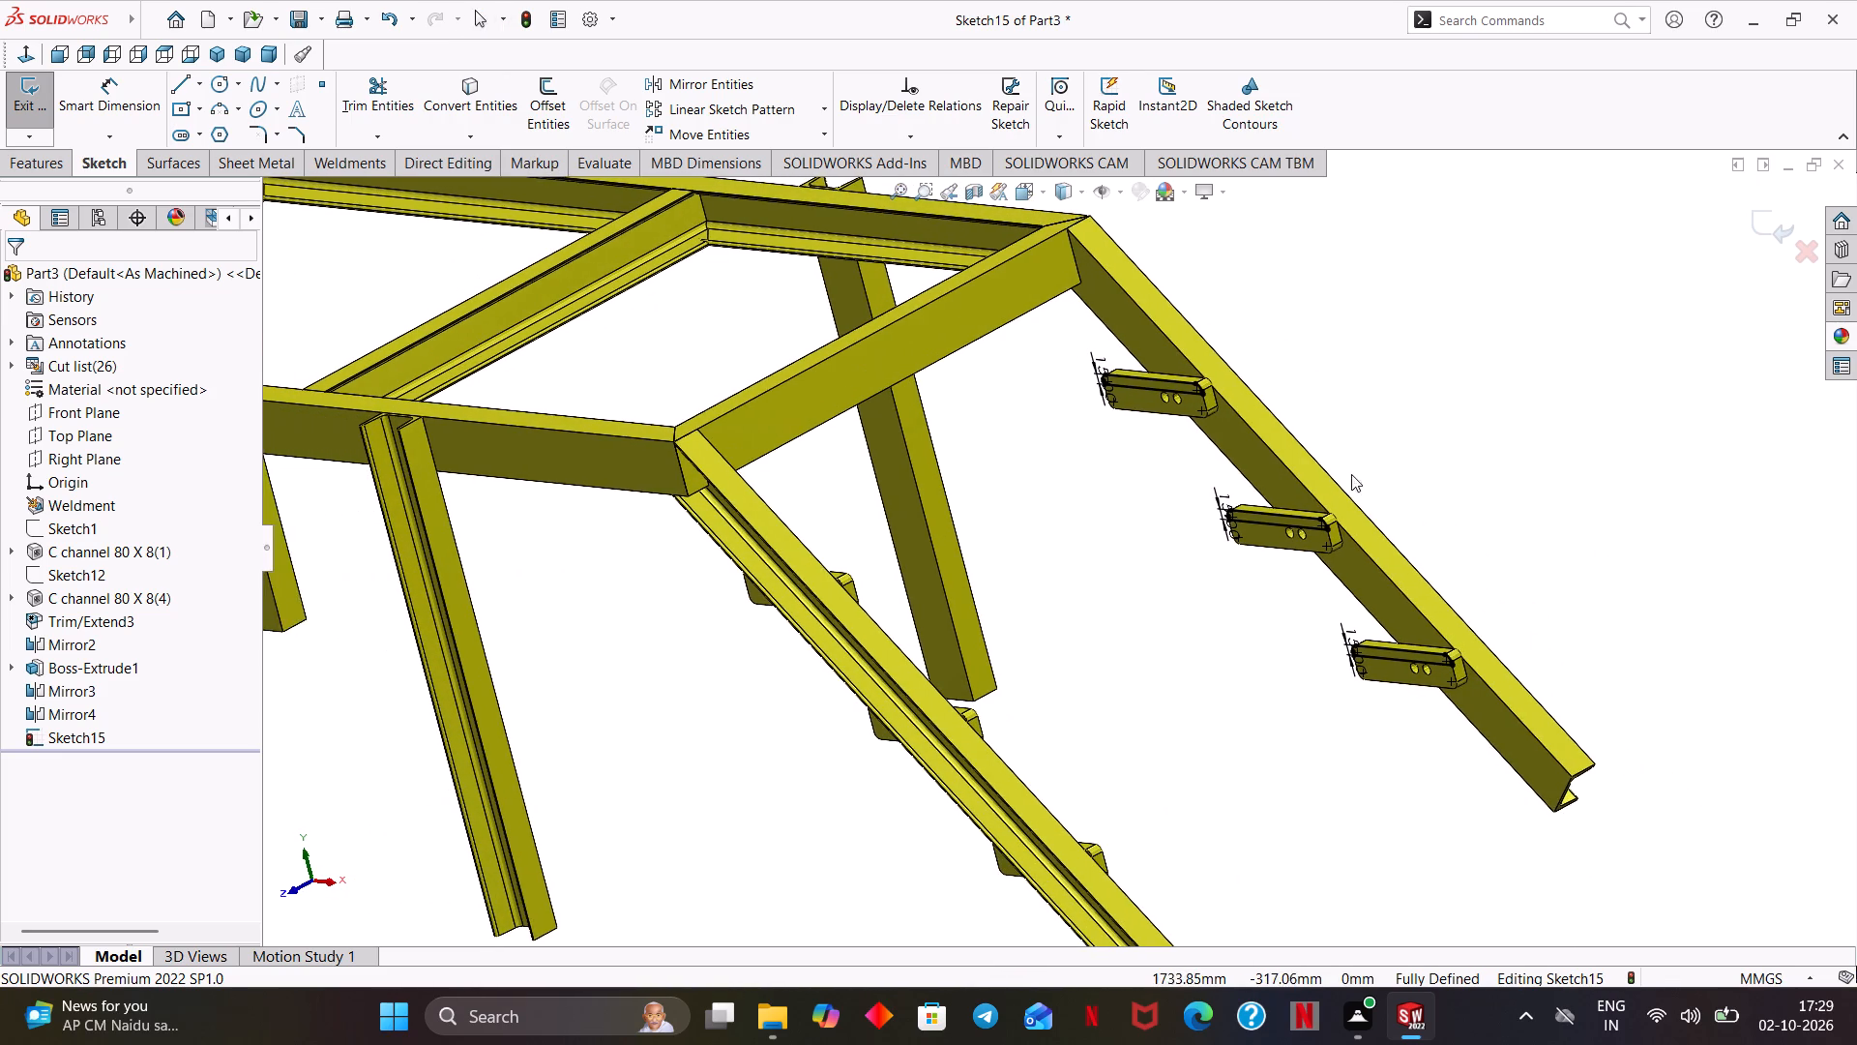
middle_drag(1393, 499, 1440, 483)
scroll(1440, 483, down, 2)
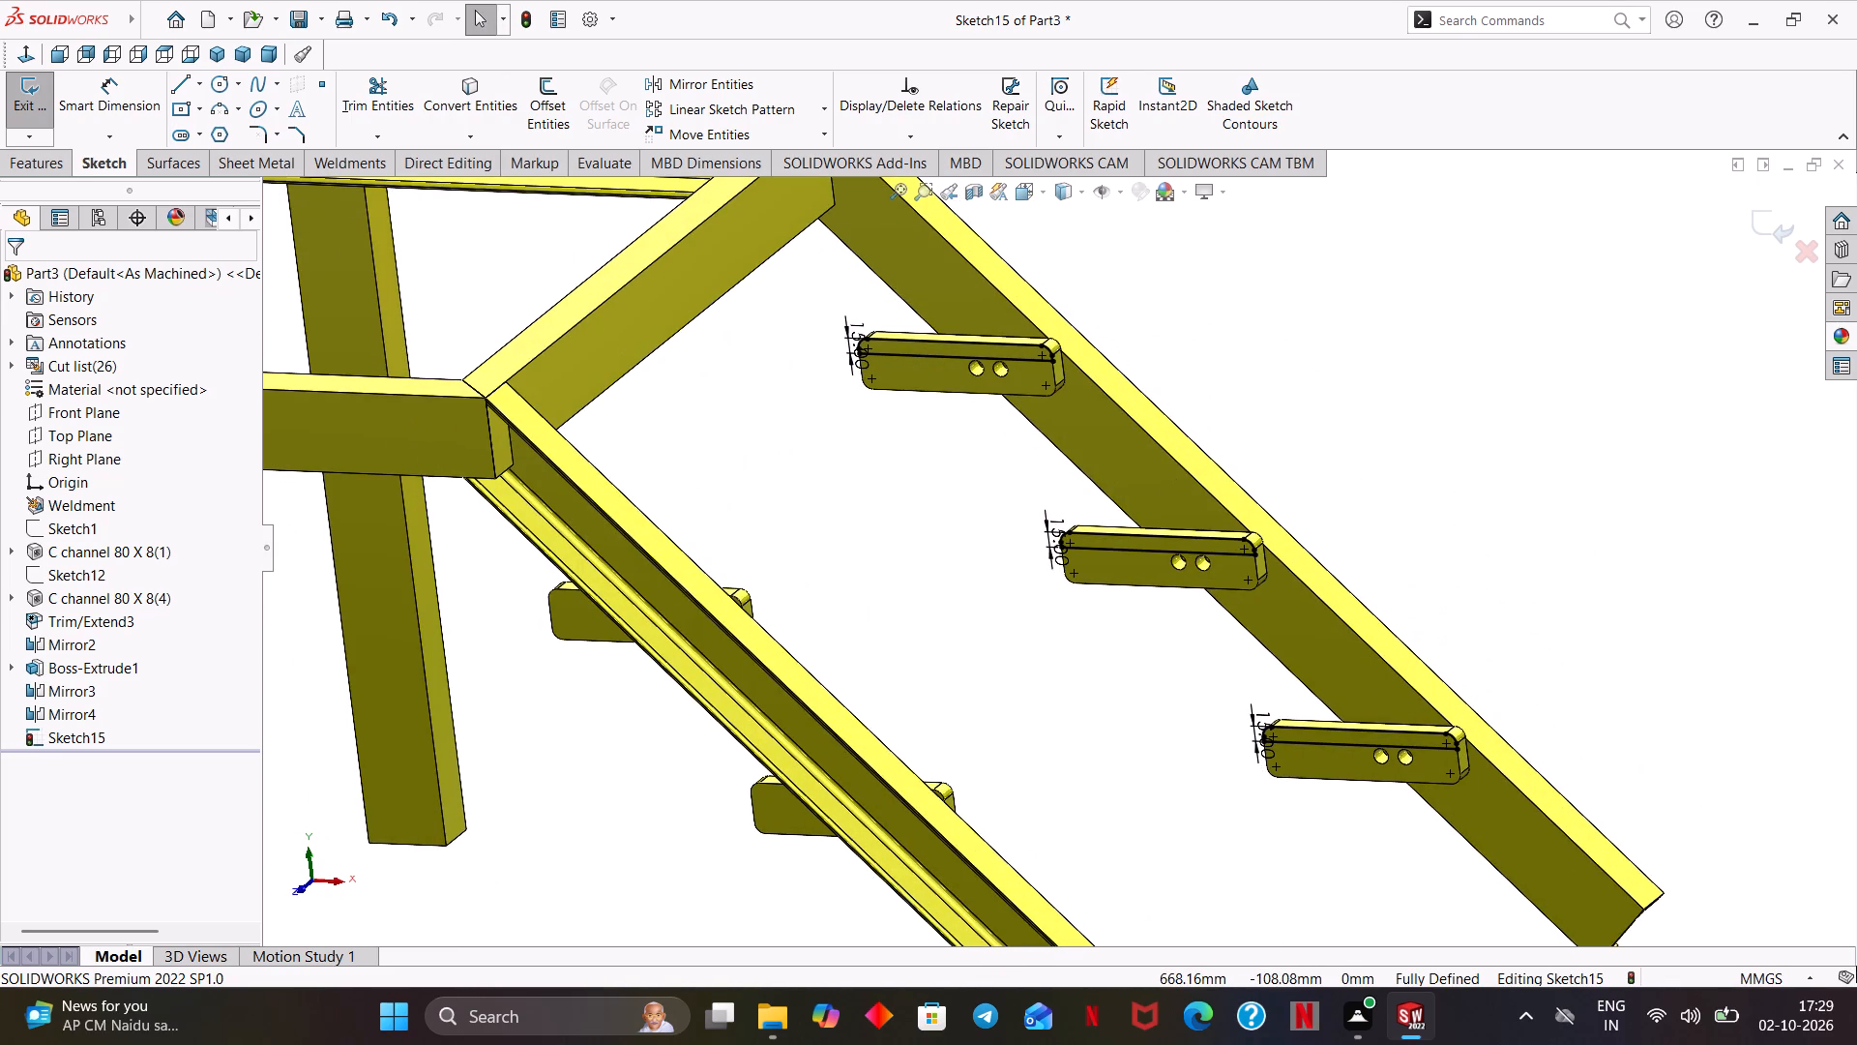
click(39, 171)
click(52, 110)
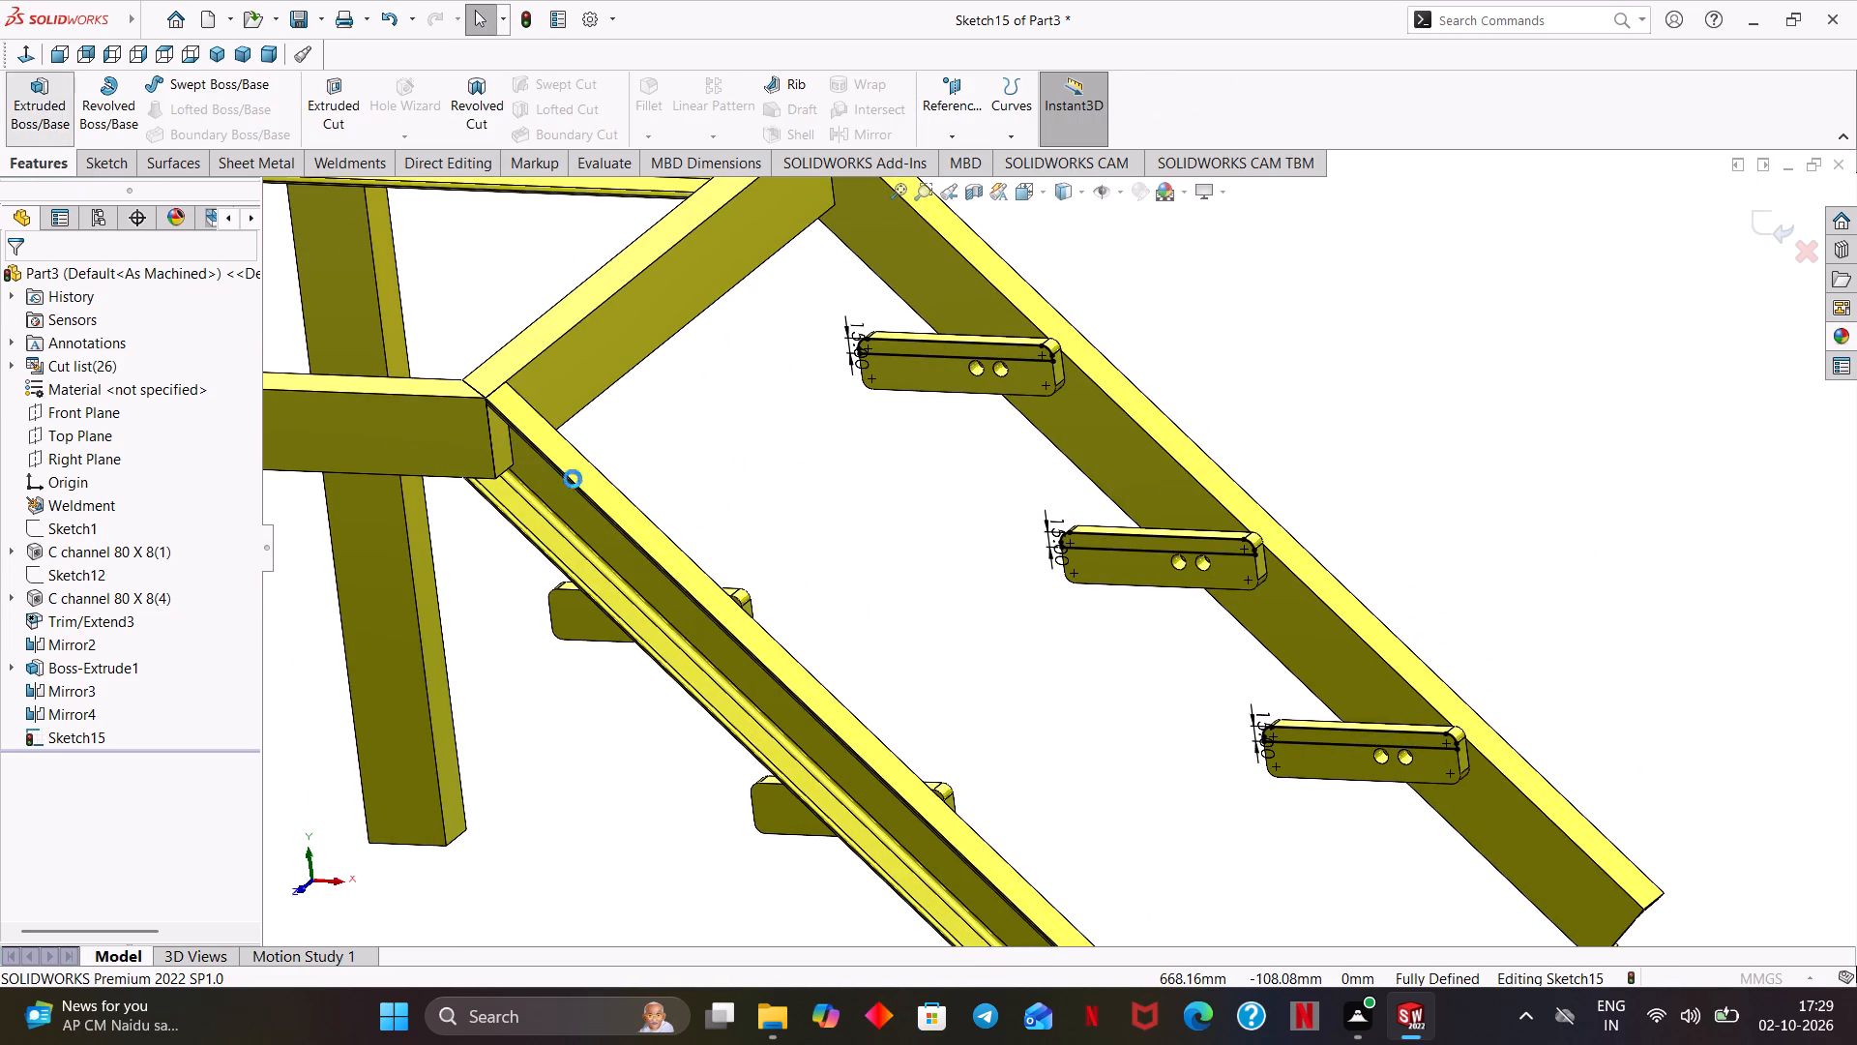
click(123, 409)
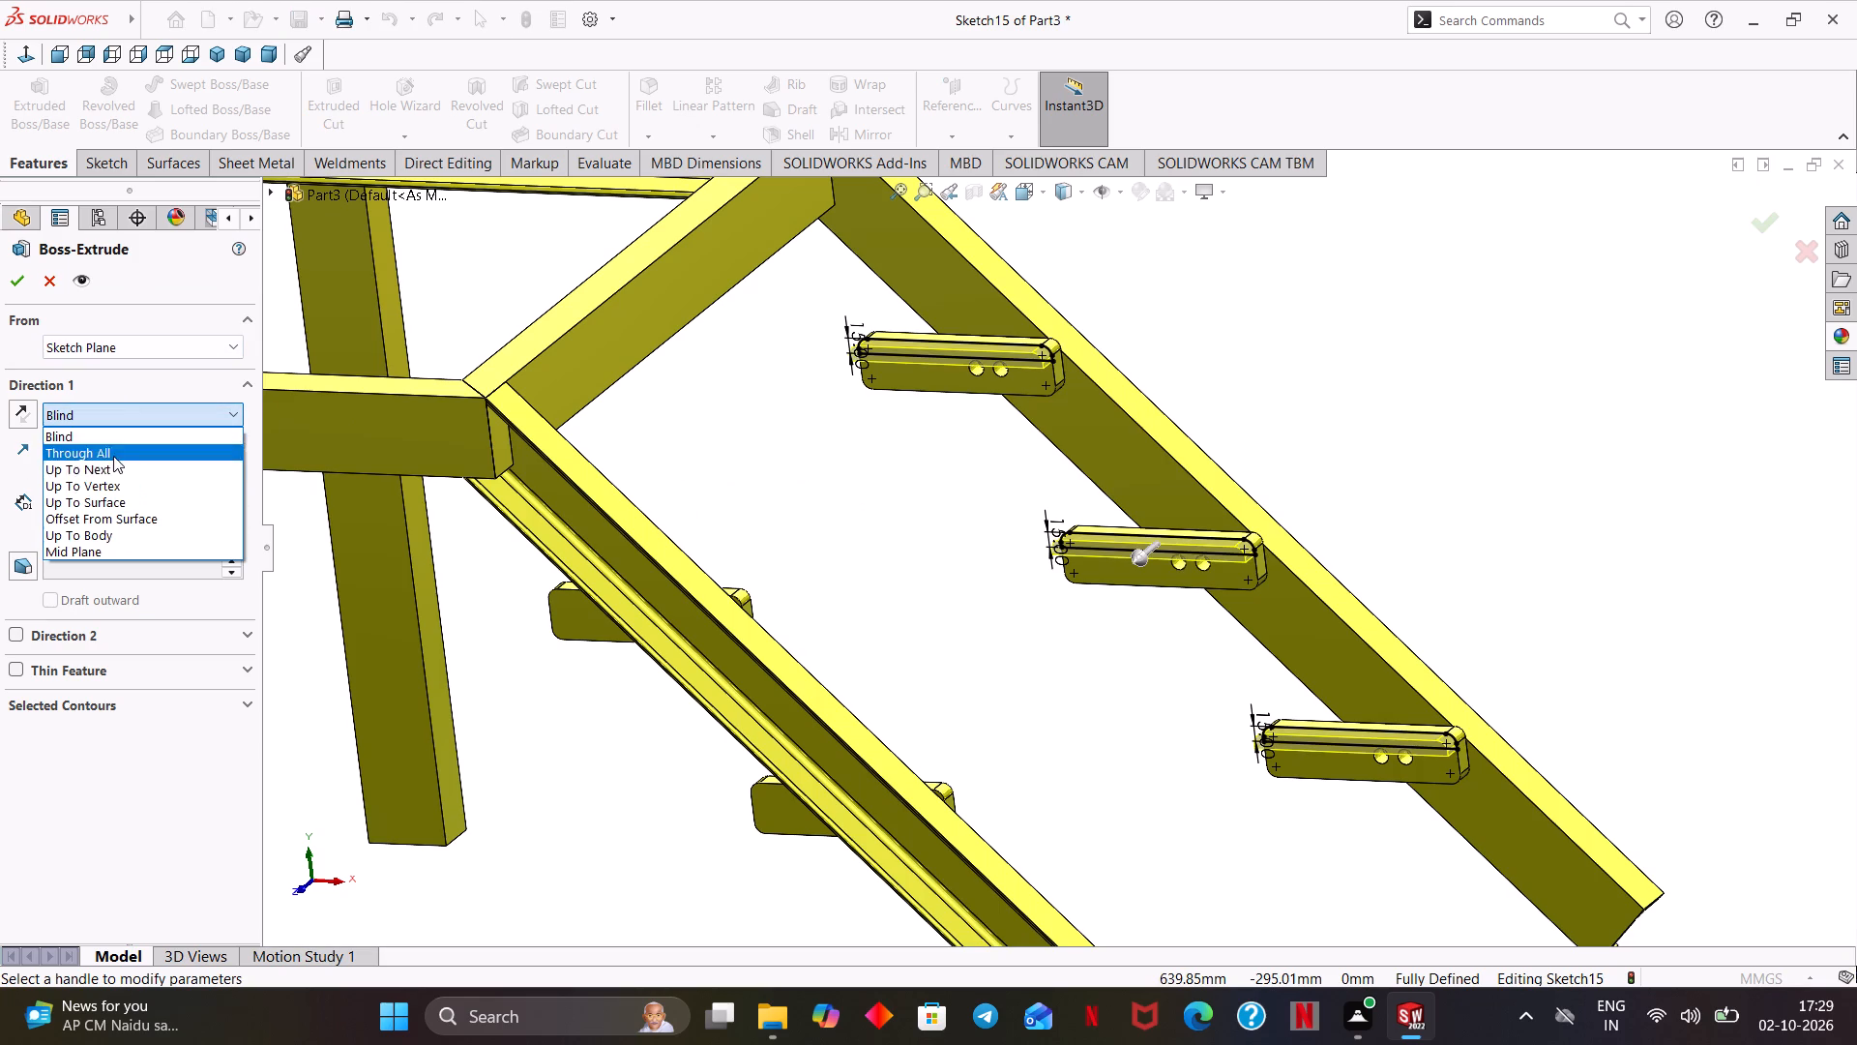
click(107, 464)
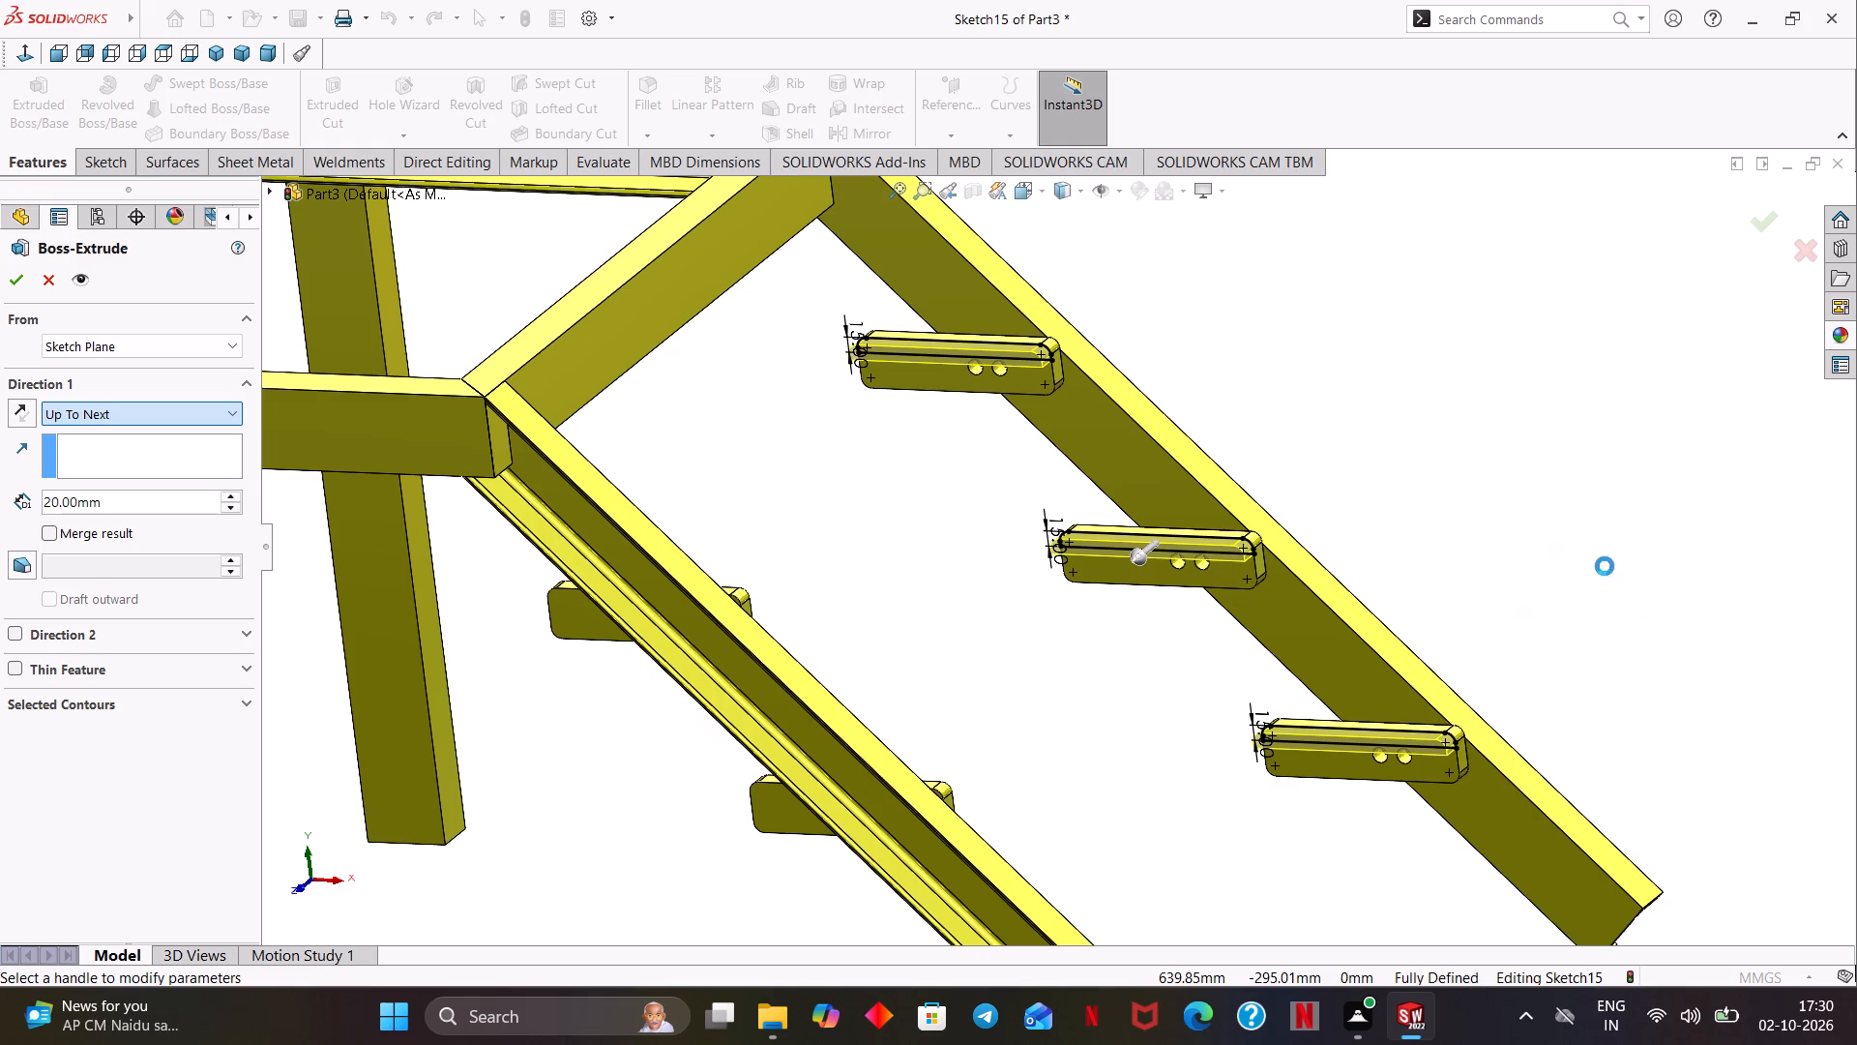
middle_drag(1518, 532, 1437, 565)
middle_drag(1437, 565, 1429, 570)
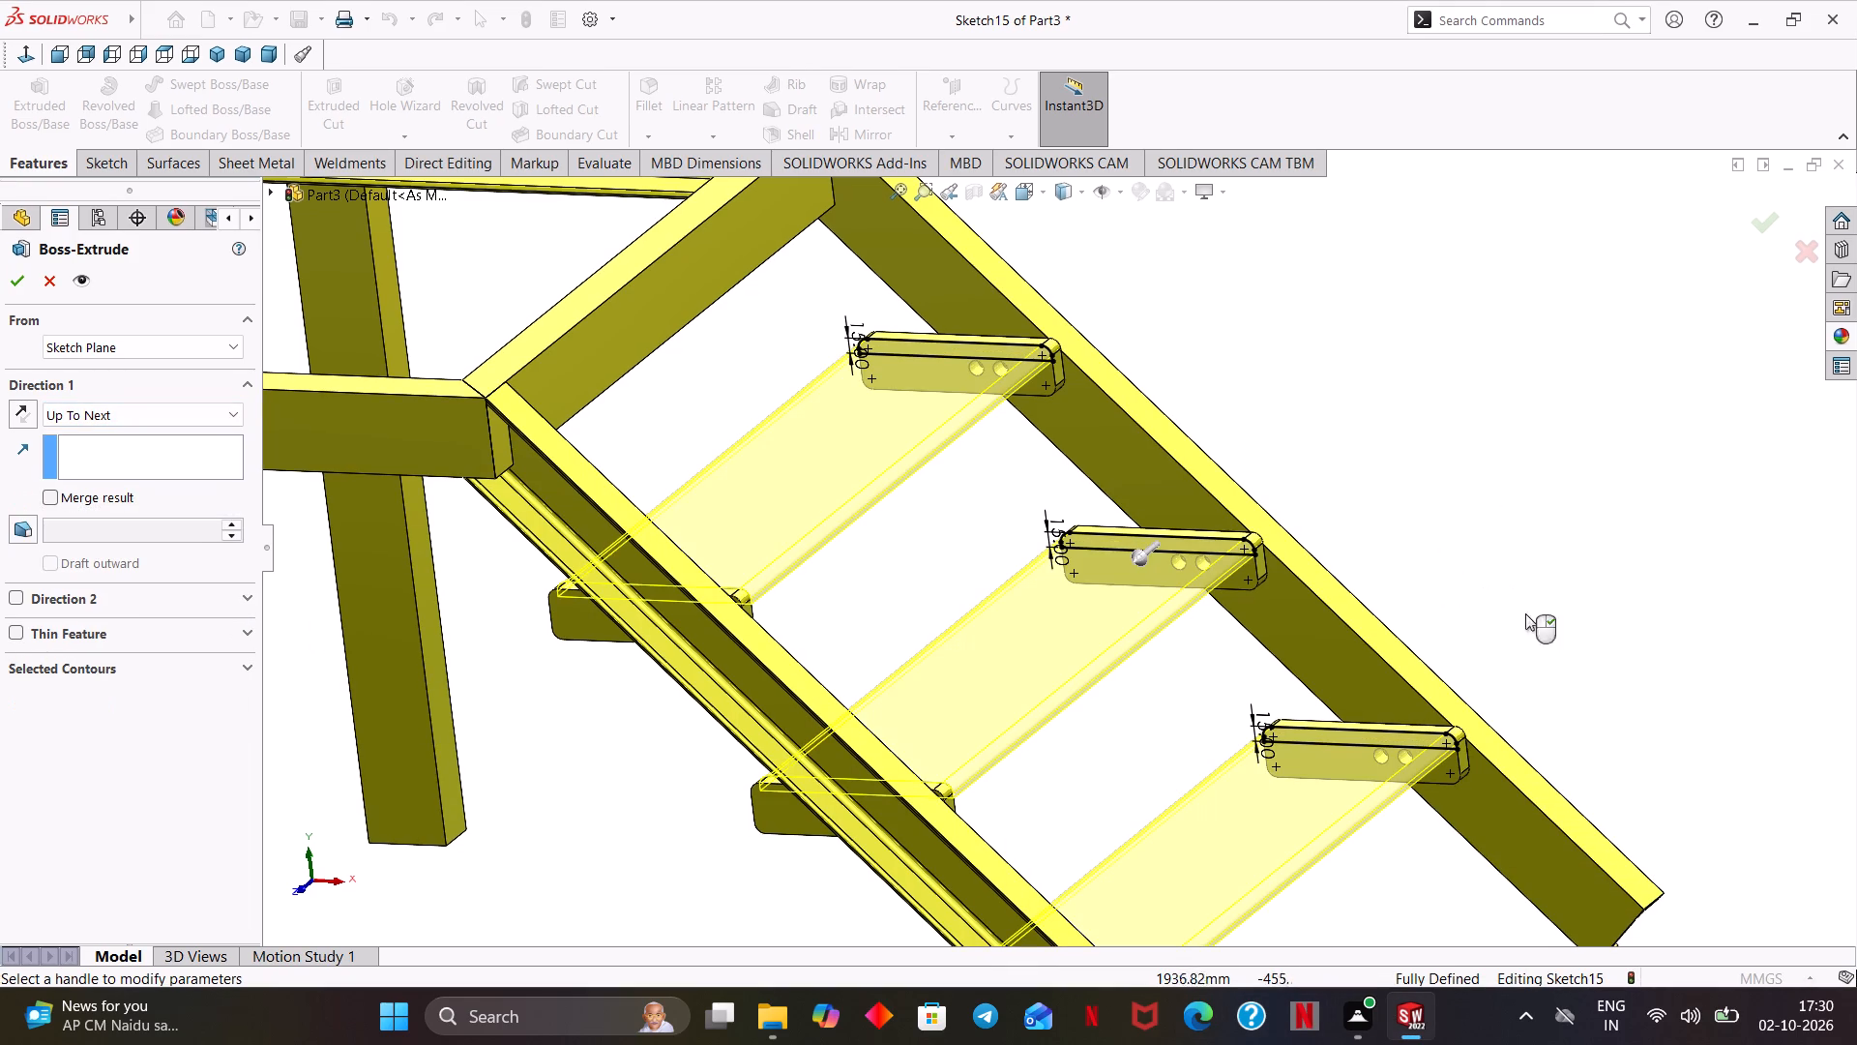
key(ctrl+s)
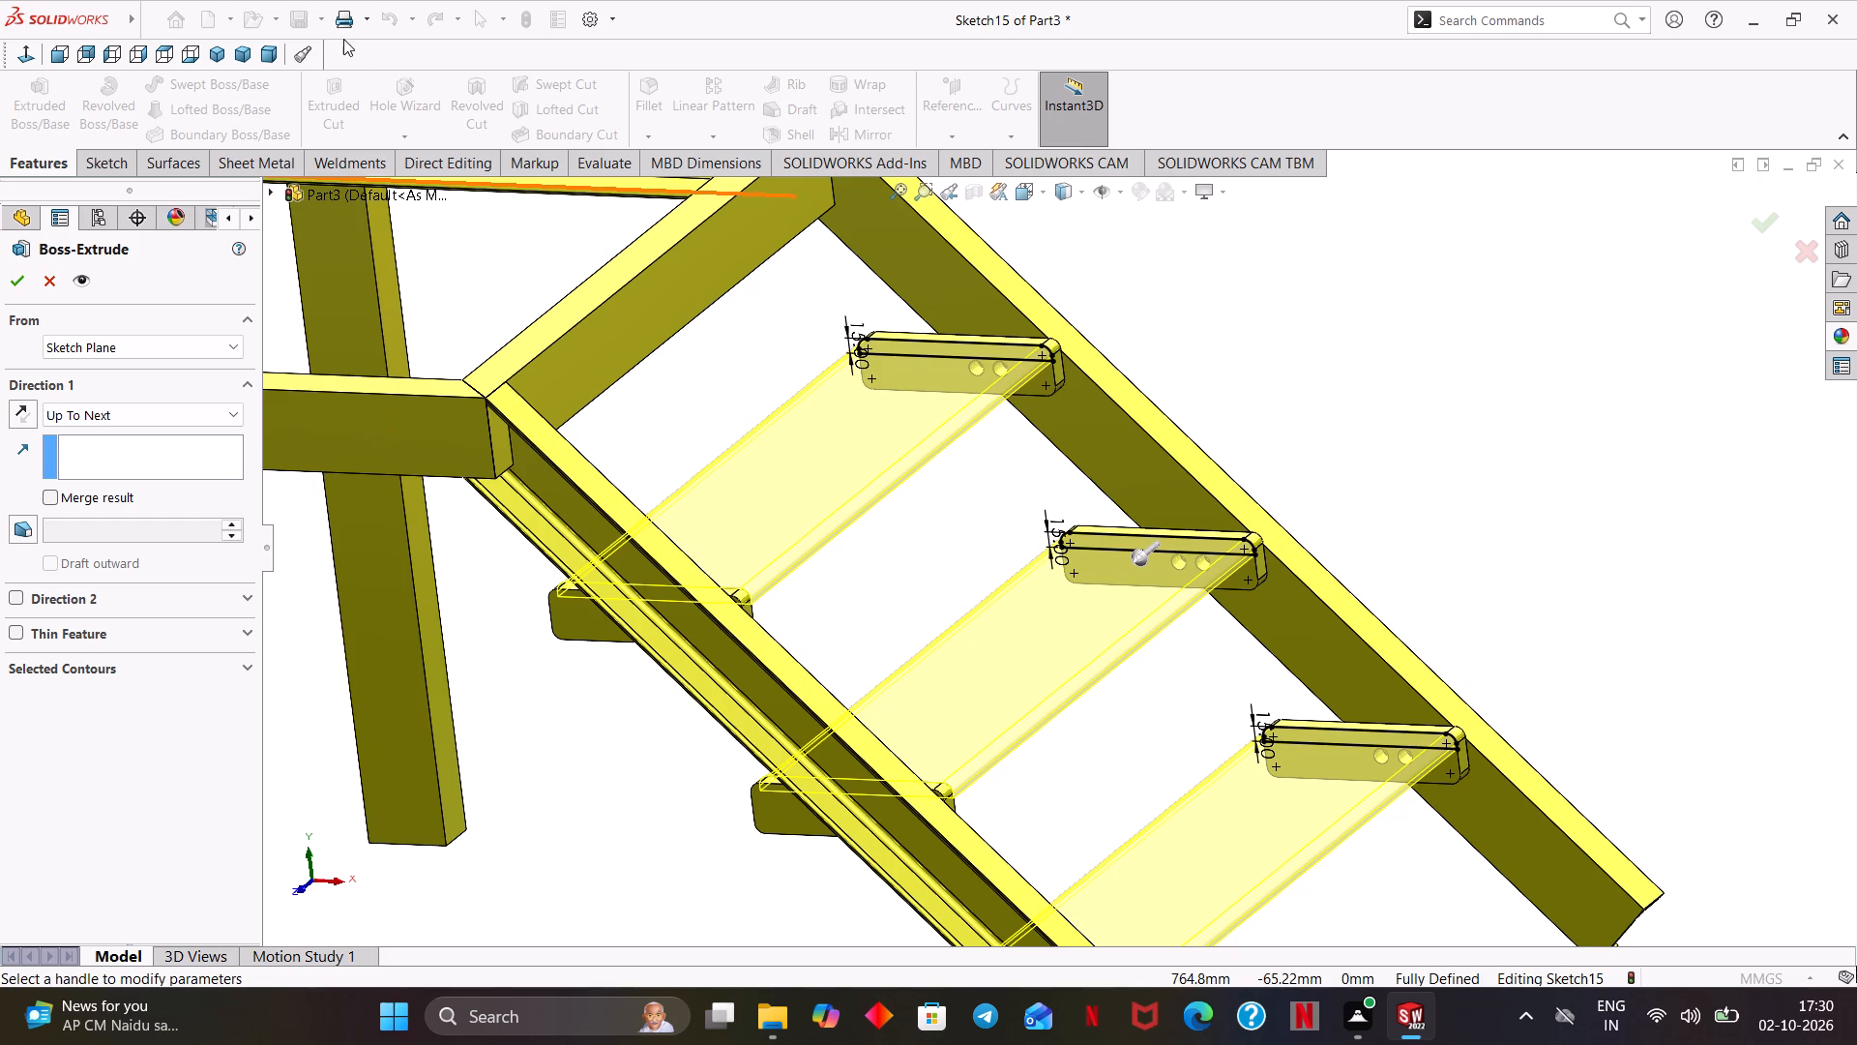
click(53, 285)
Save the part as "Steel Stair weldments" in the Intern solidworks folder.
key(ctrl+s)
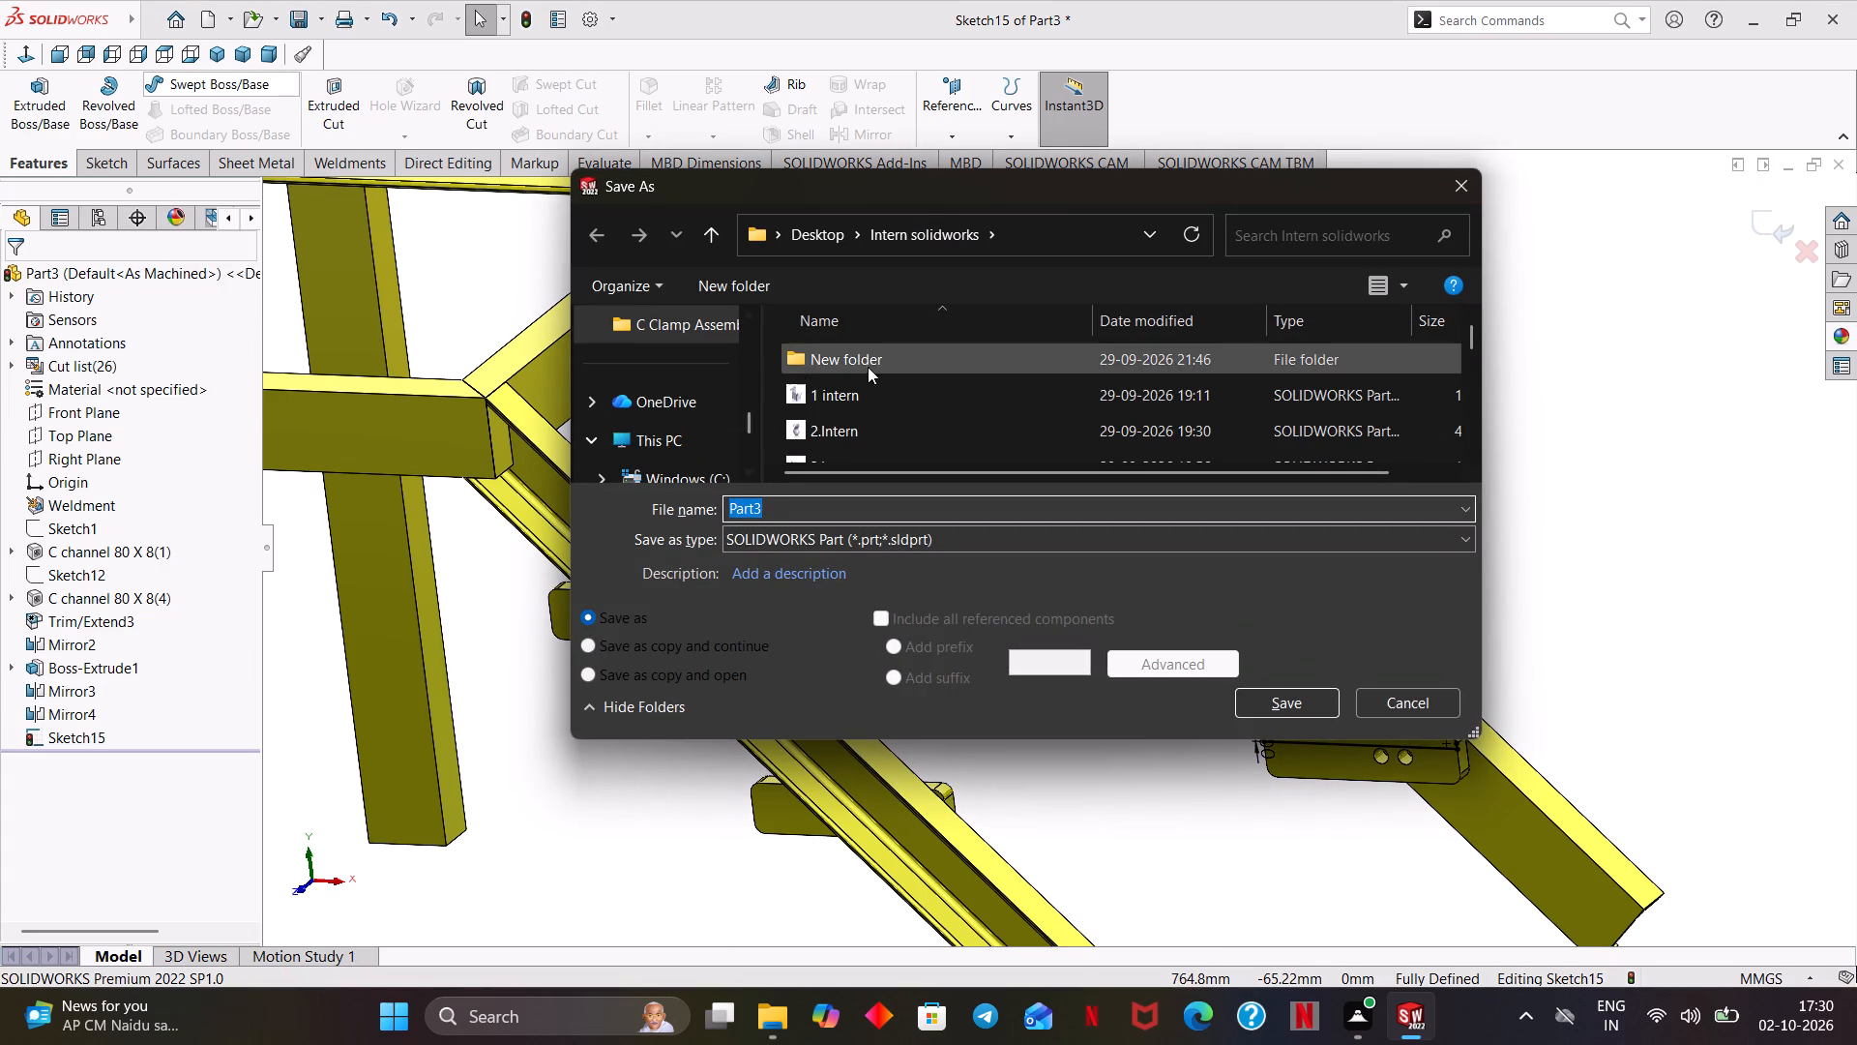
scroll(872, 391, down, 7)
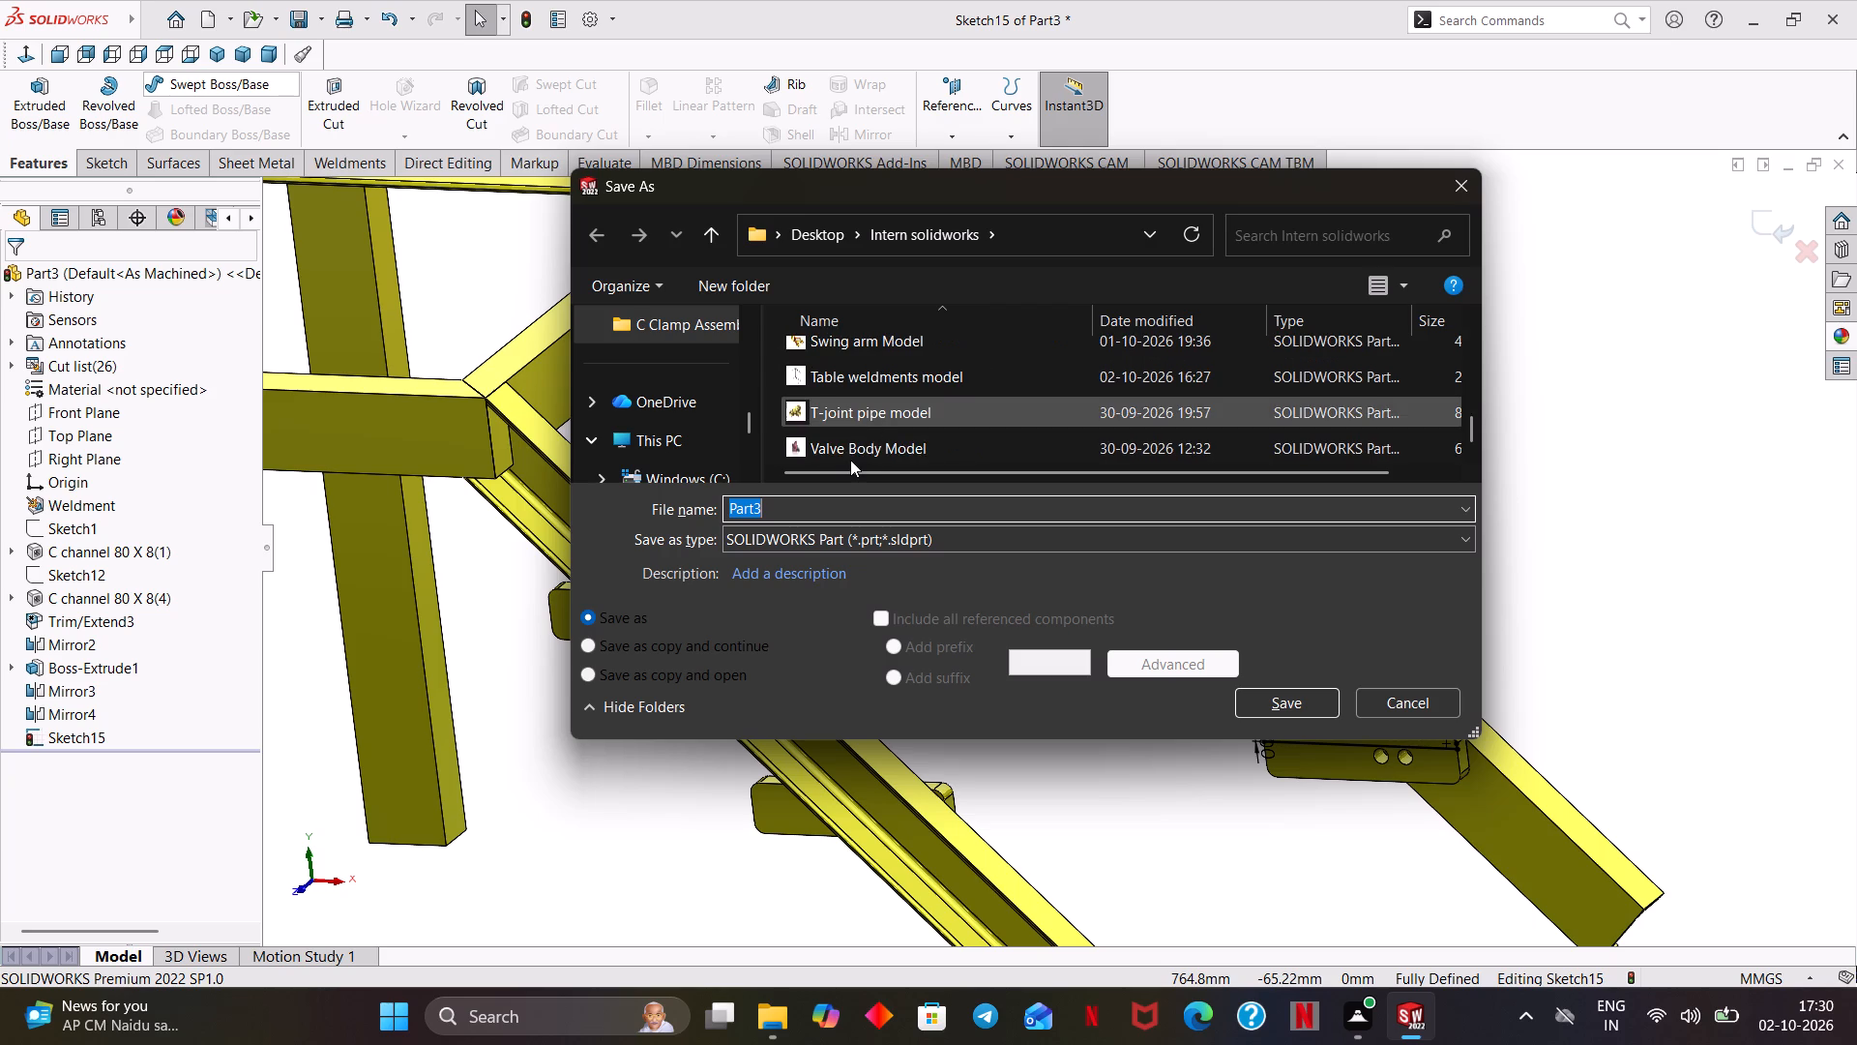
text(tair)
key(space)
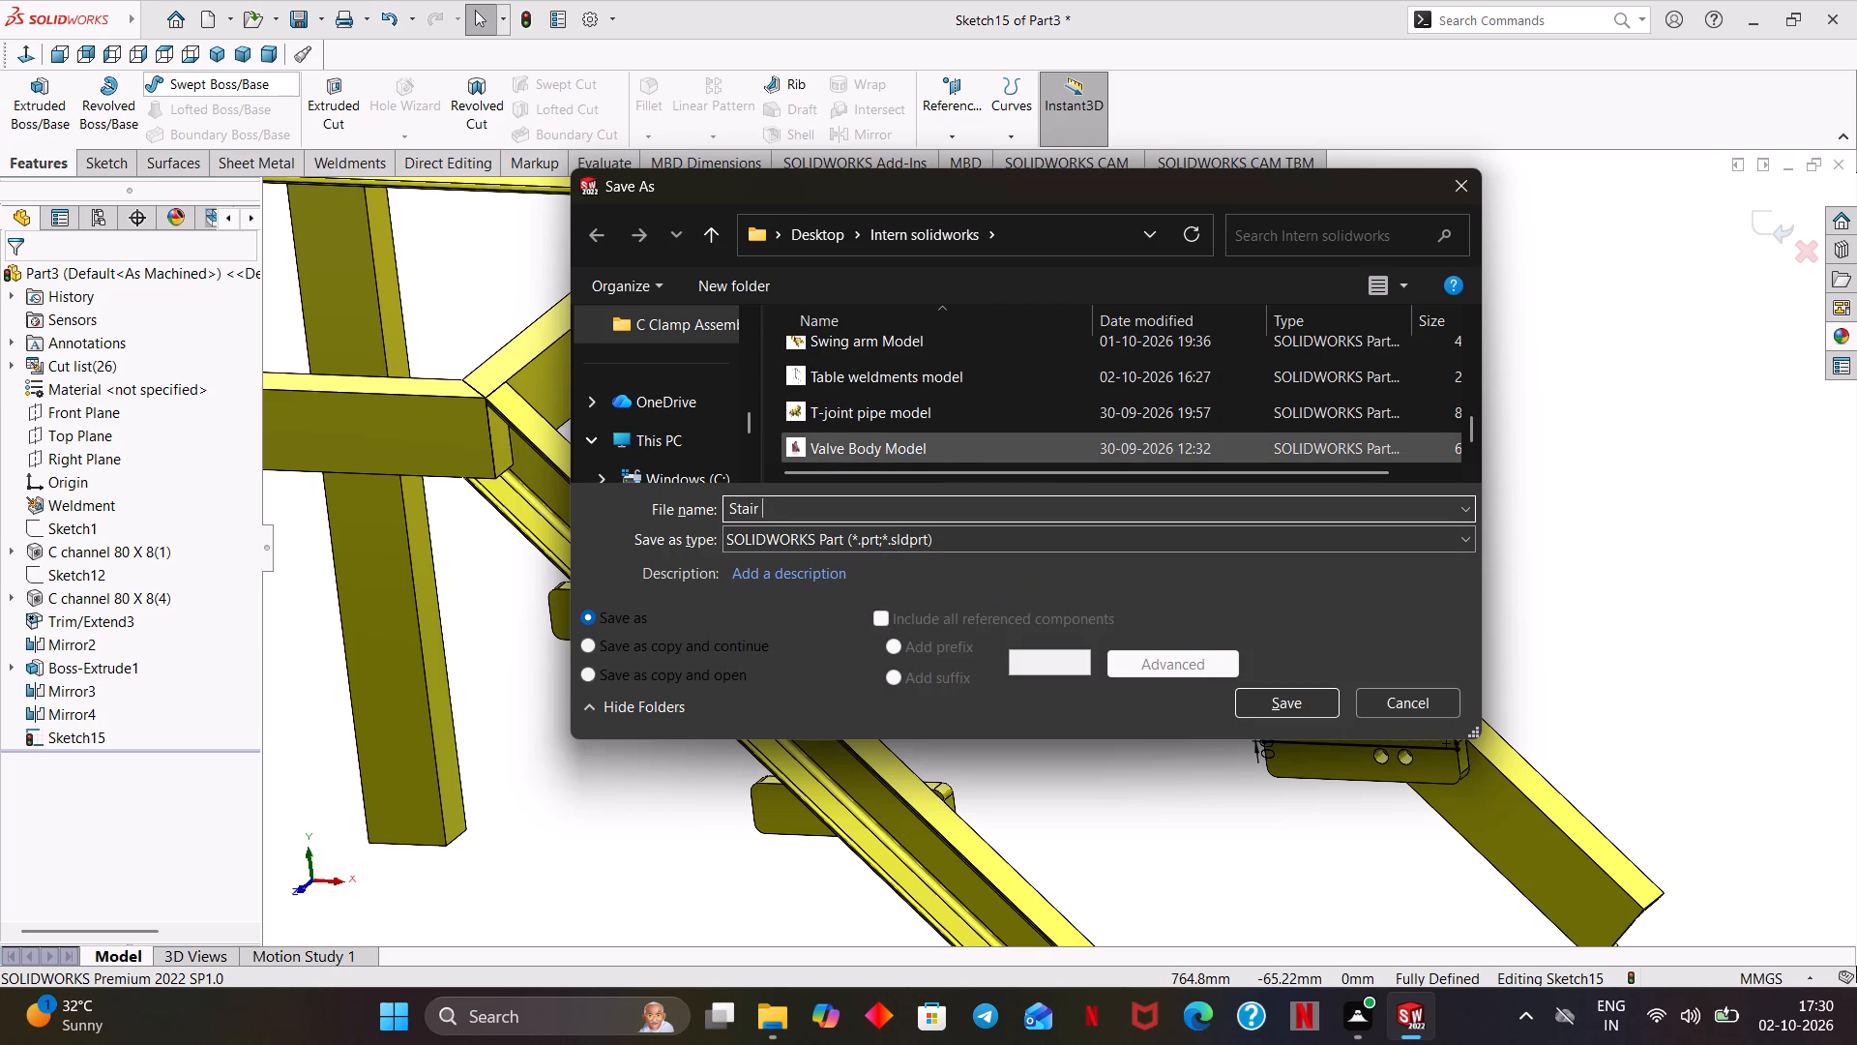
text(ste)
key(e)
key(l)
key(BackSpace)
key(BackSpace)
key(BackSpace)
key(BackSpace)
key(BackSpace)
key(BackSpace)
key(BackSpace)
key(BackSpace)
key(BackSpace)
key(BackSpace)
key(BackSpace)
key(BackSpace)
key(BackSpace)
key(BackSpace)
key(BackSpace)
key(BackSpace)
text(teel)
key(space)
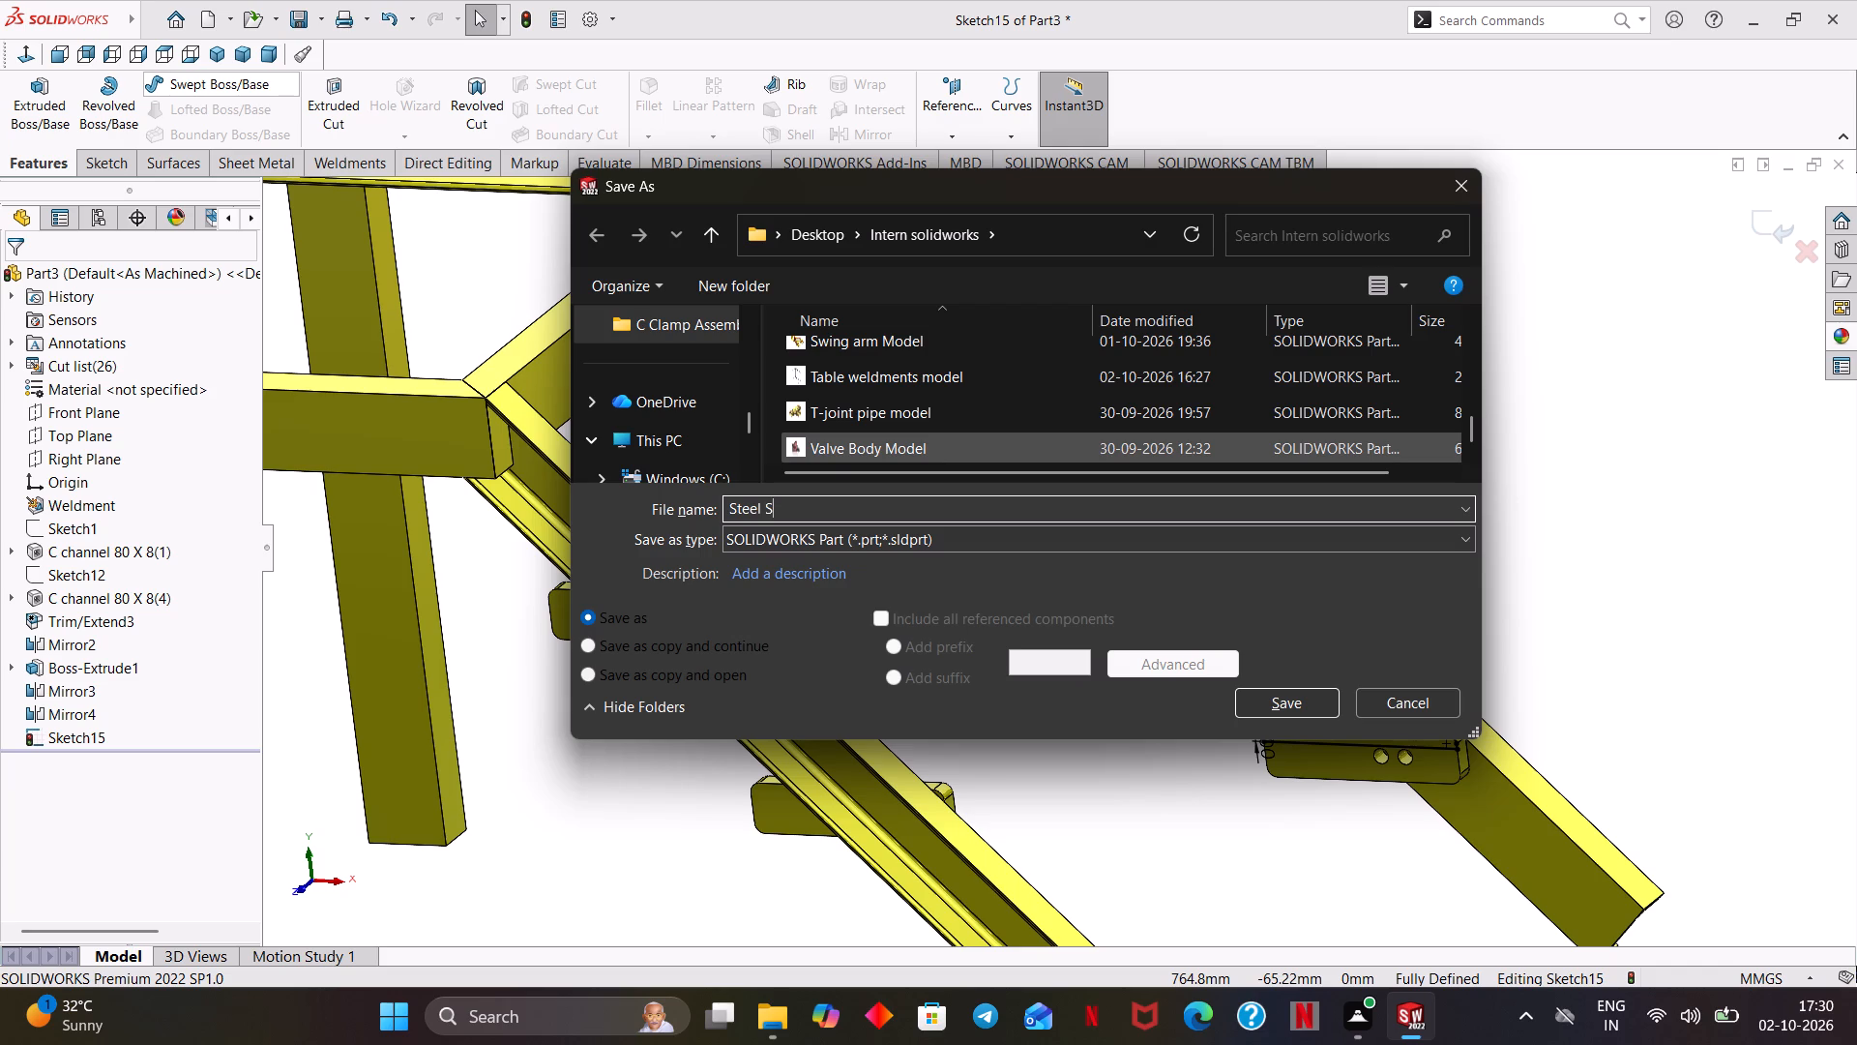
text(tair)
key(space)
text(weldments)
click(1279, 706)
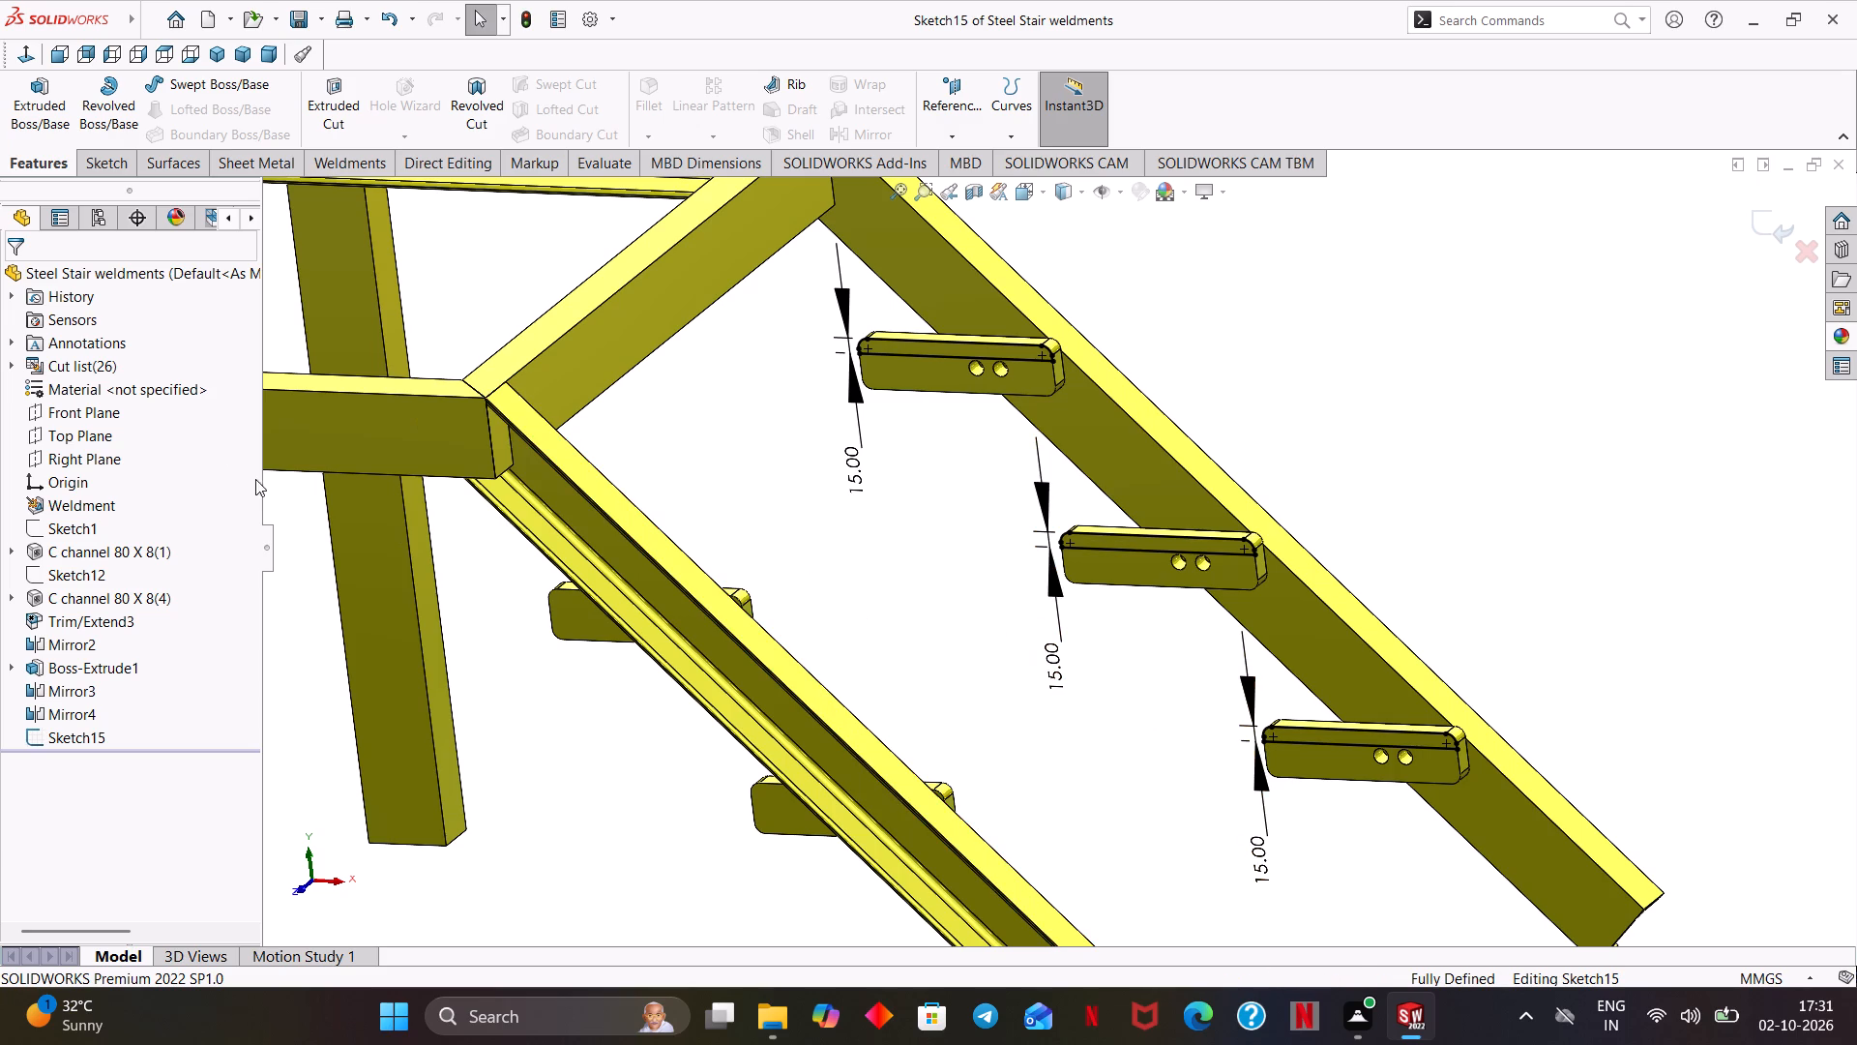
Extrude the three tread profiles with the Up To Next end condition across to the opposite stringer's brackets, leaving Merge result off.
click(33, 104)
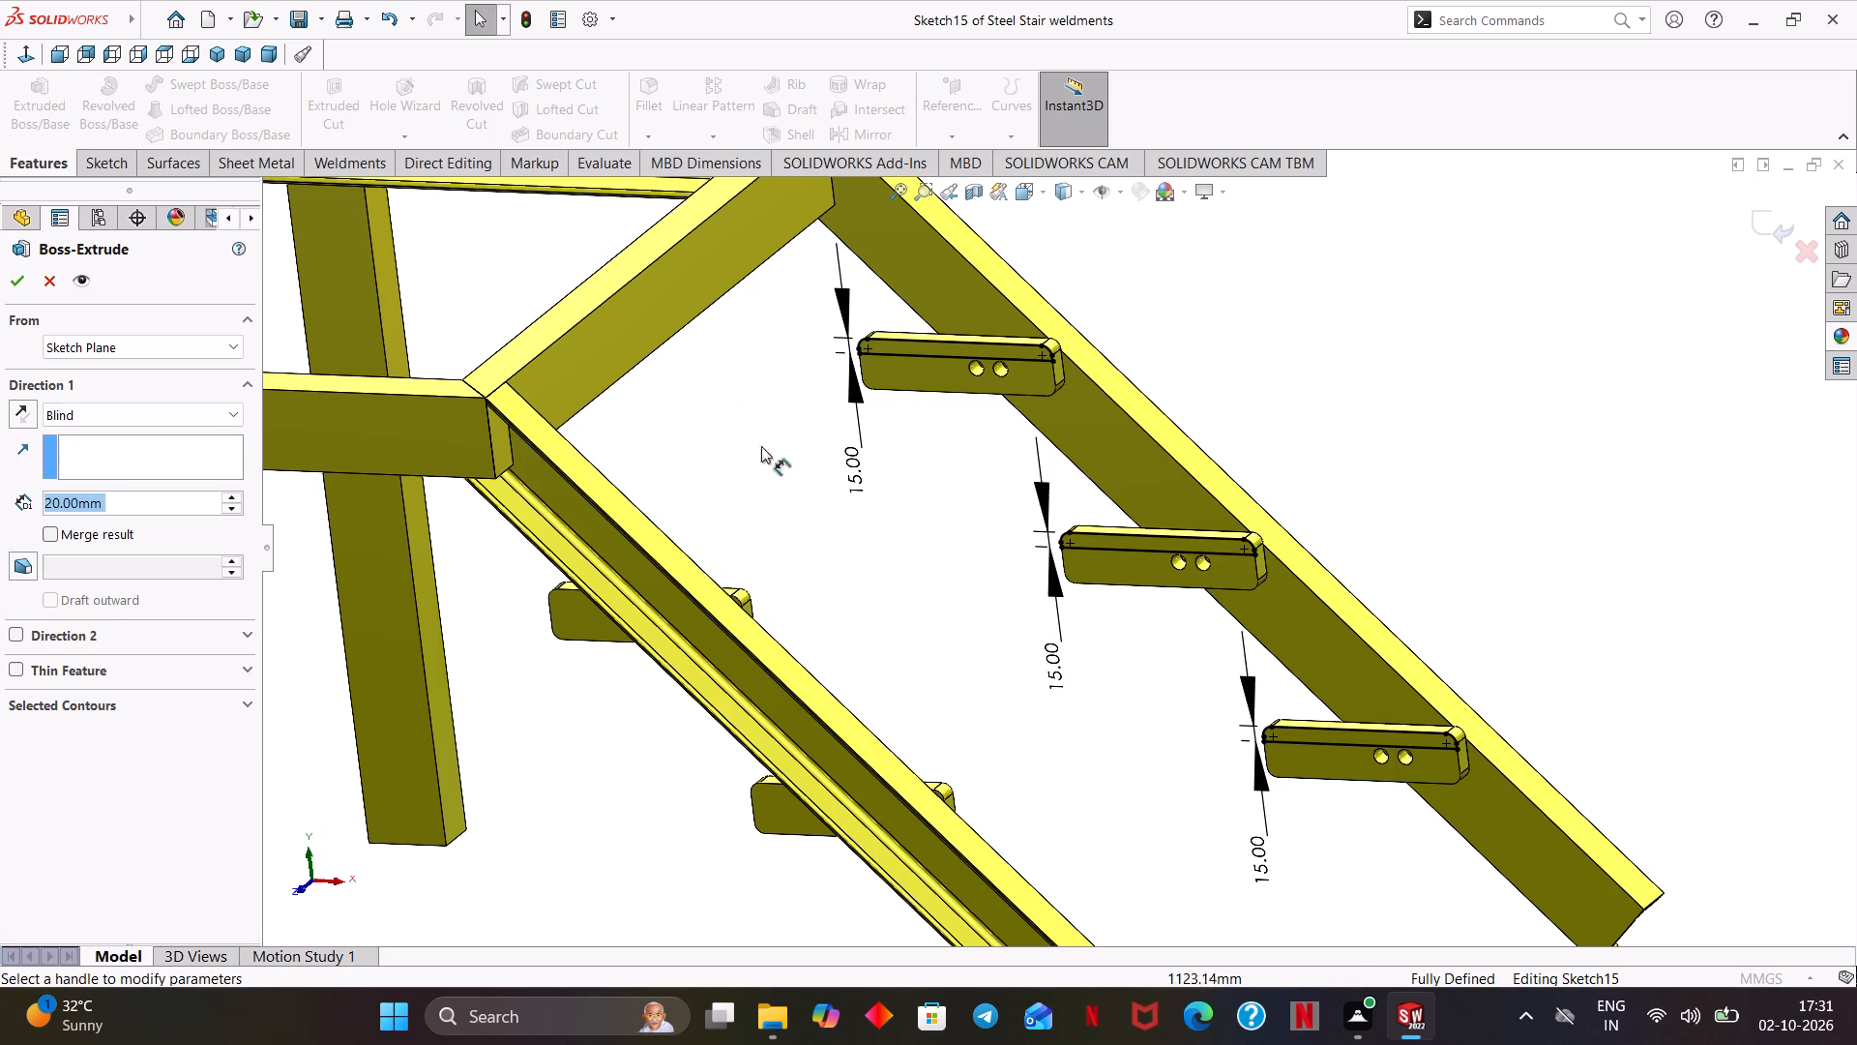
click(104, 411)
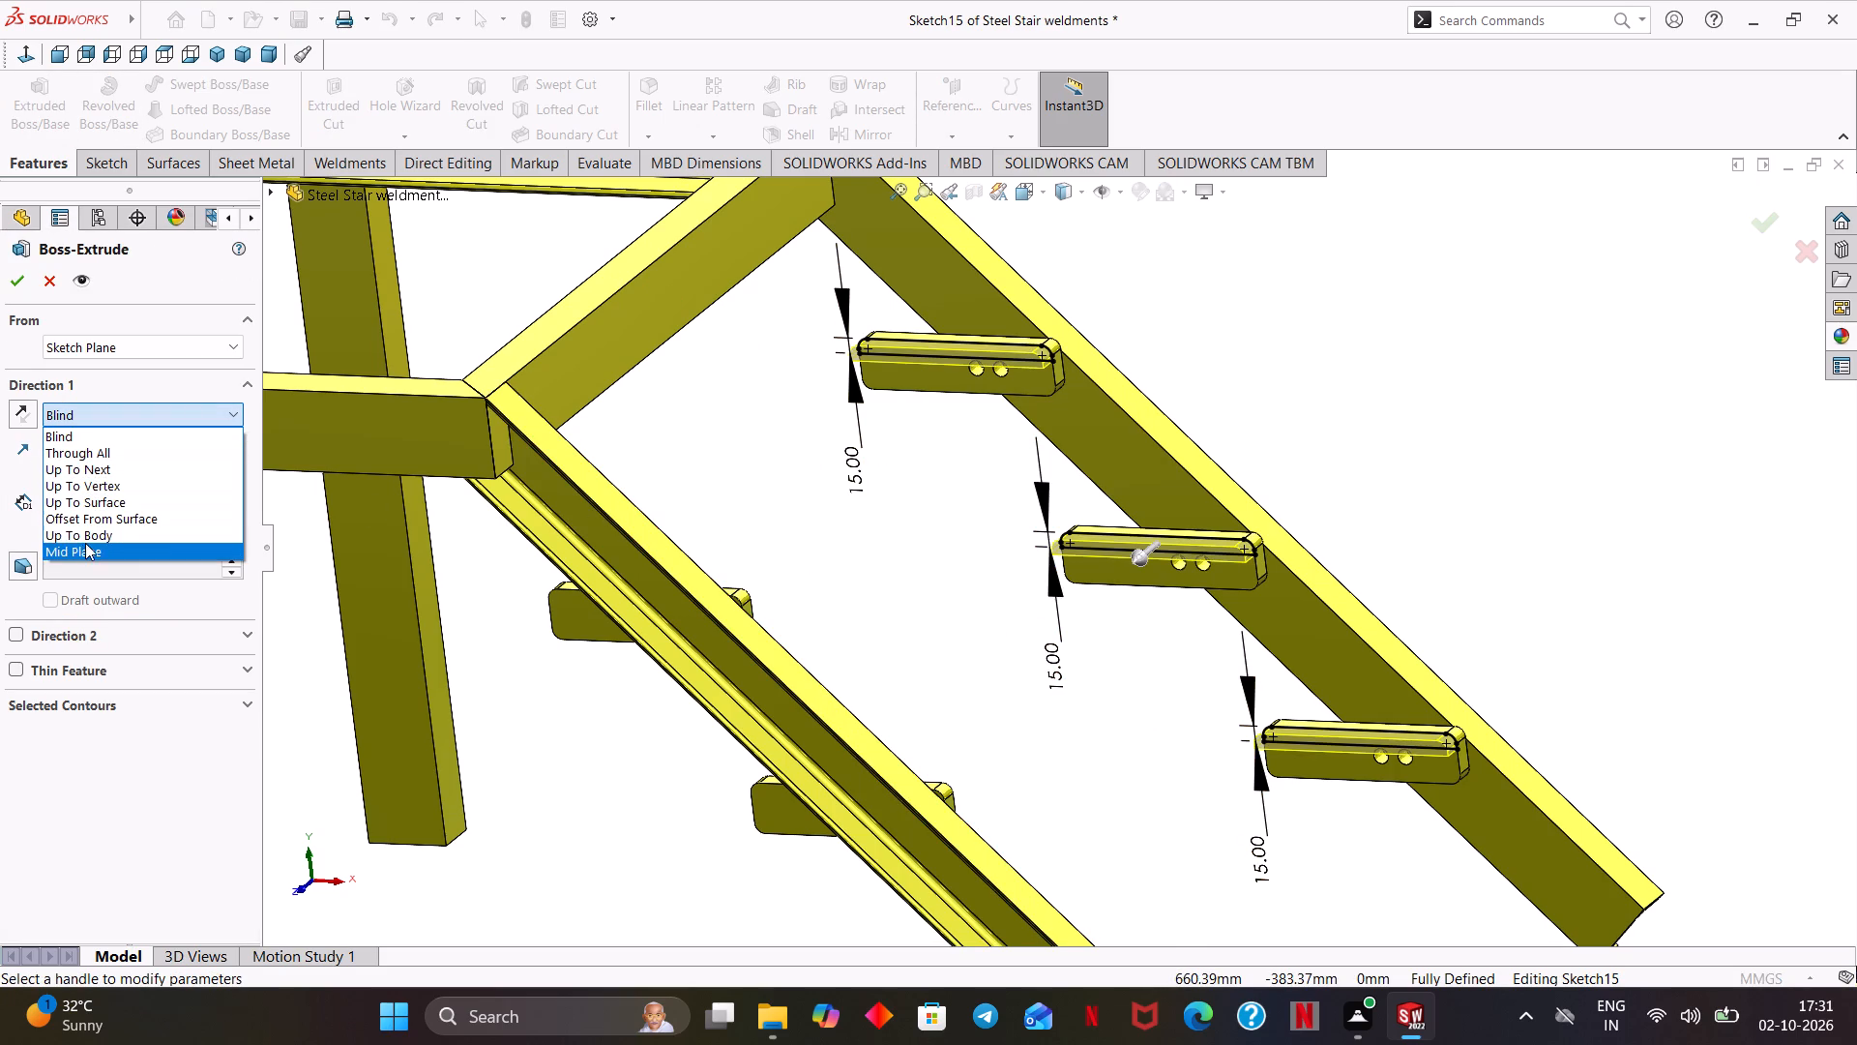
click(106, 472)
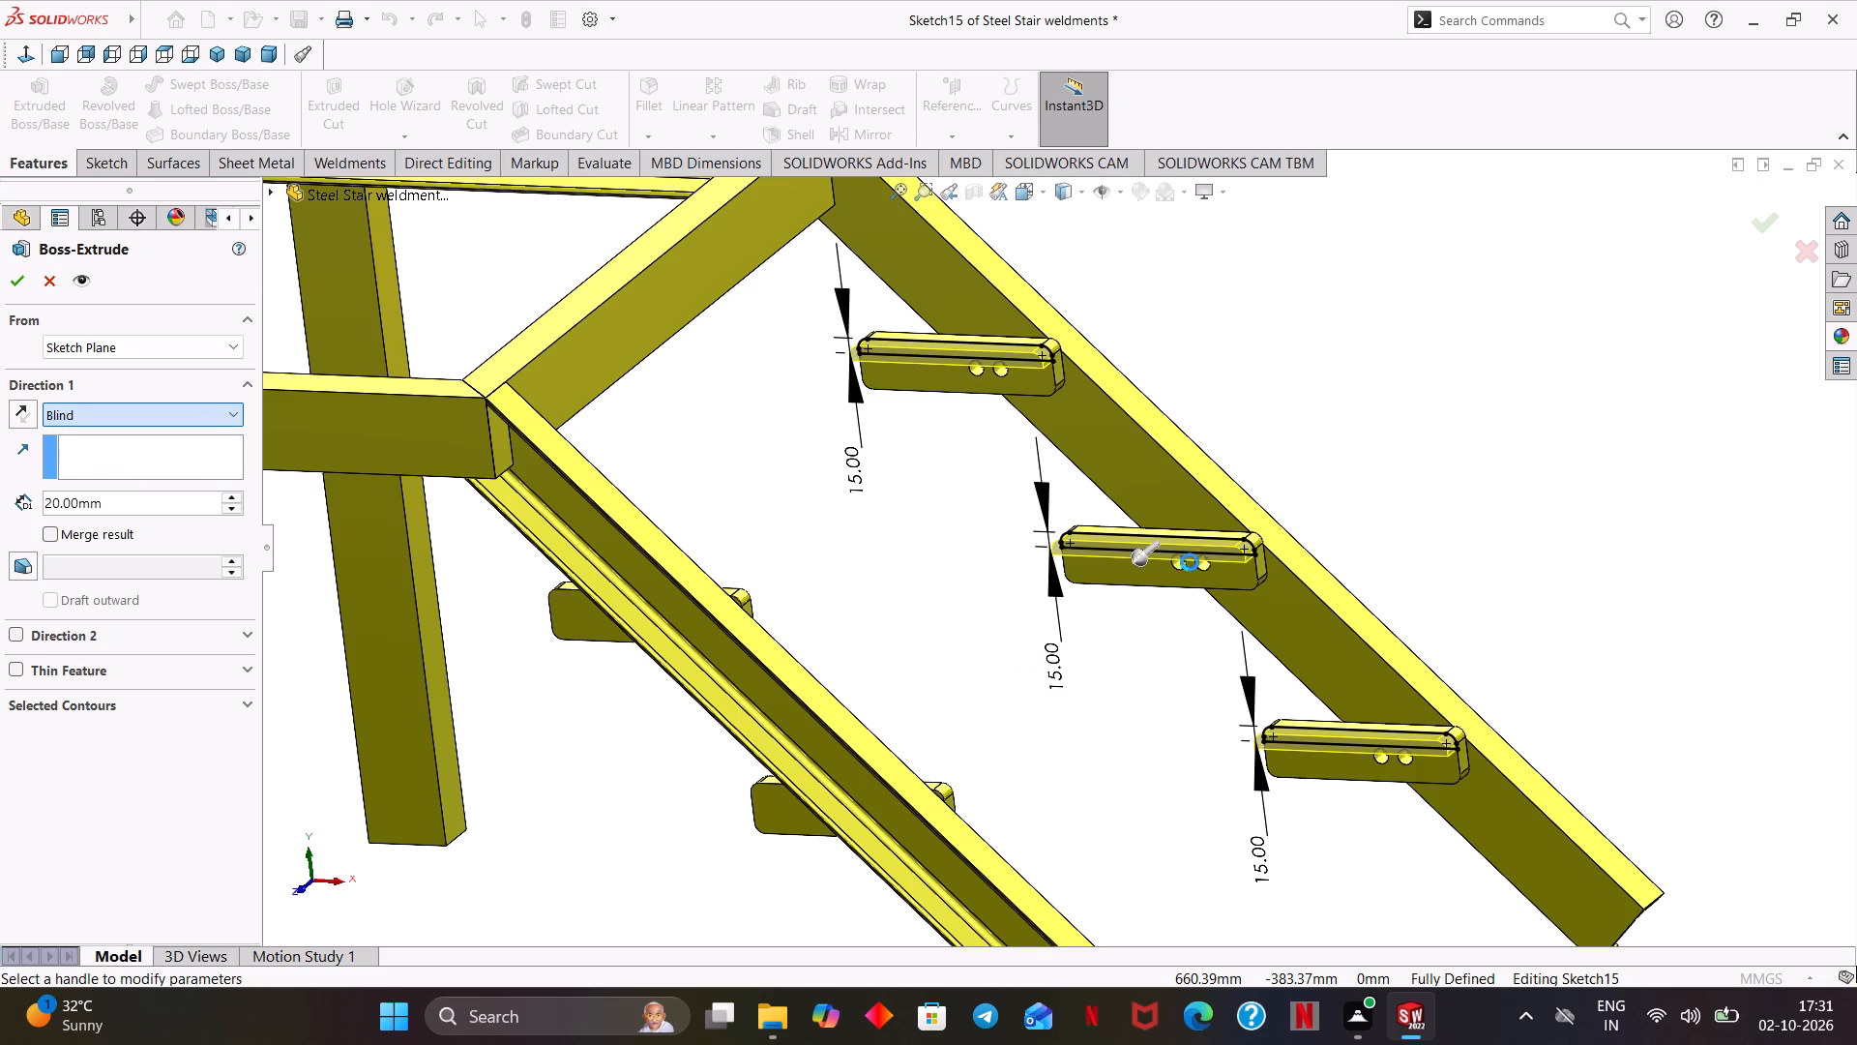
middle_drag(1402, 528, 1328, 537)
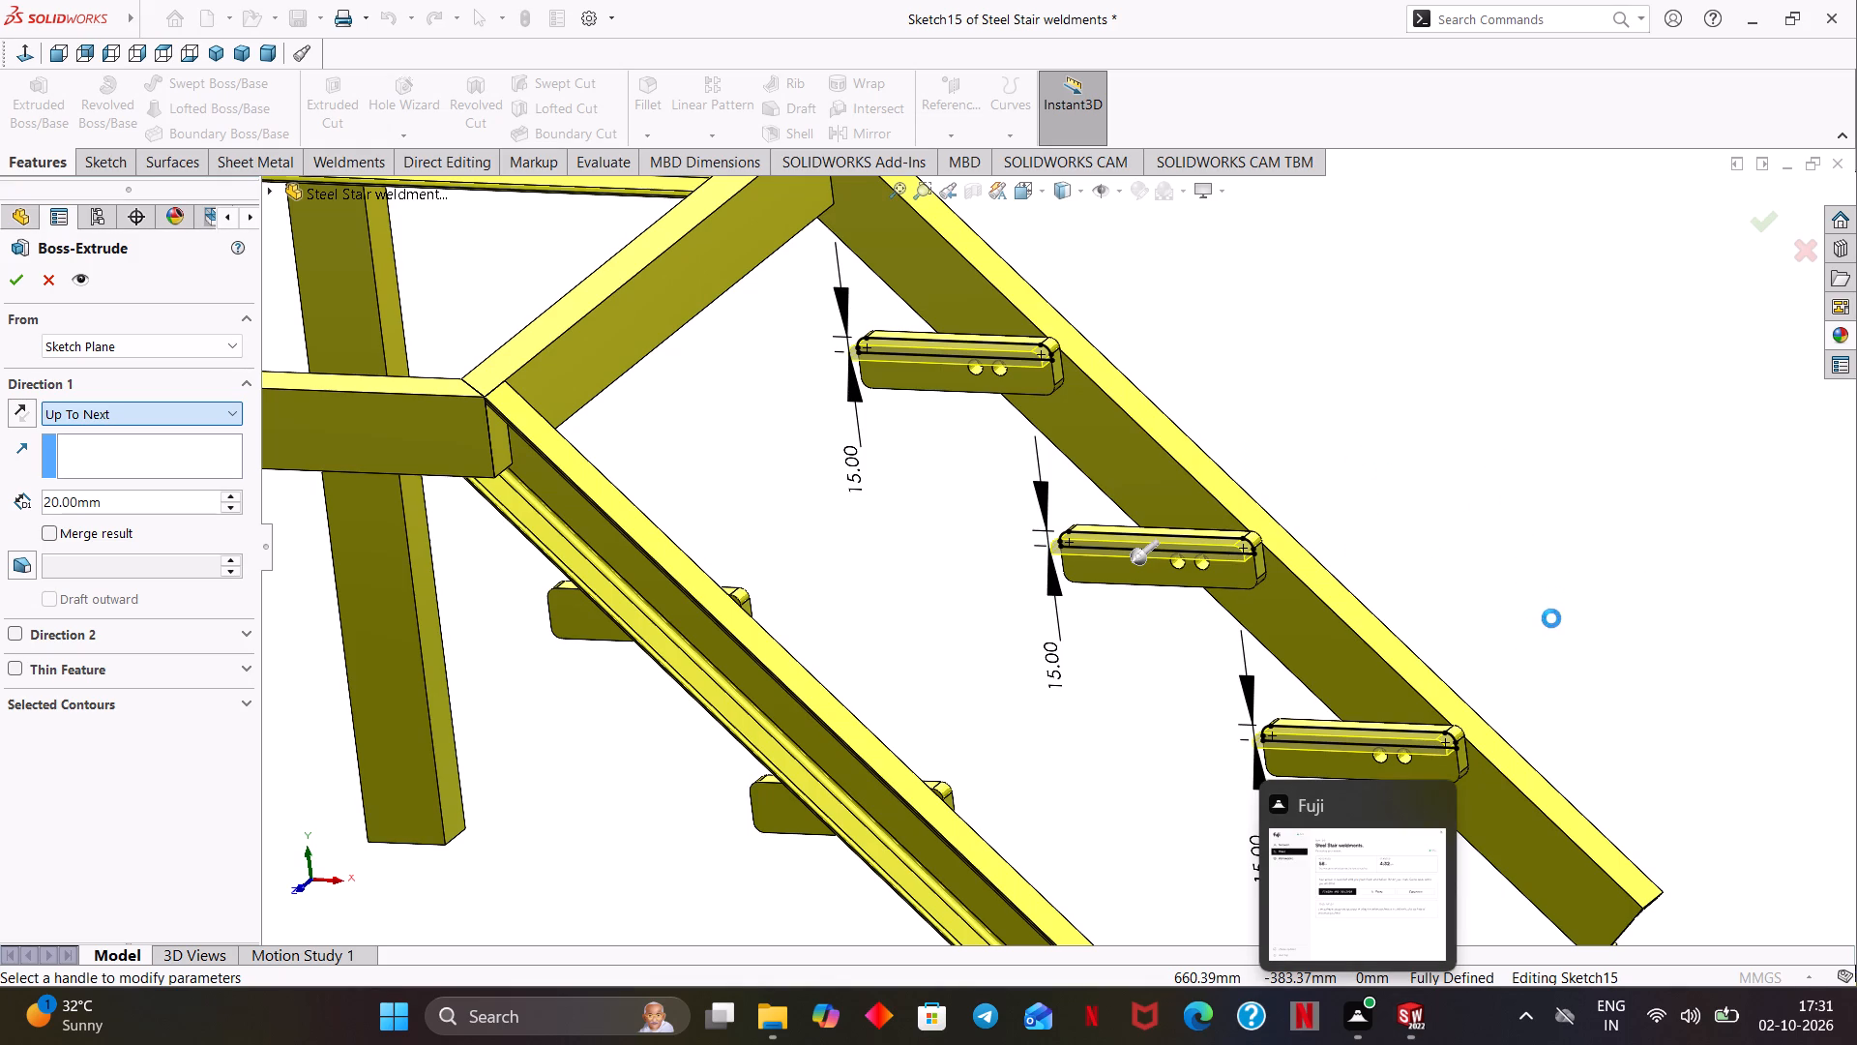
middle_drag(1556, 585, 1527, 597)
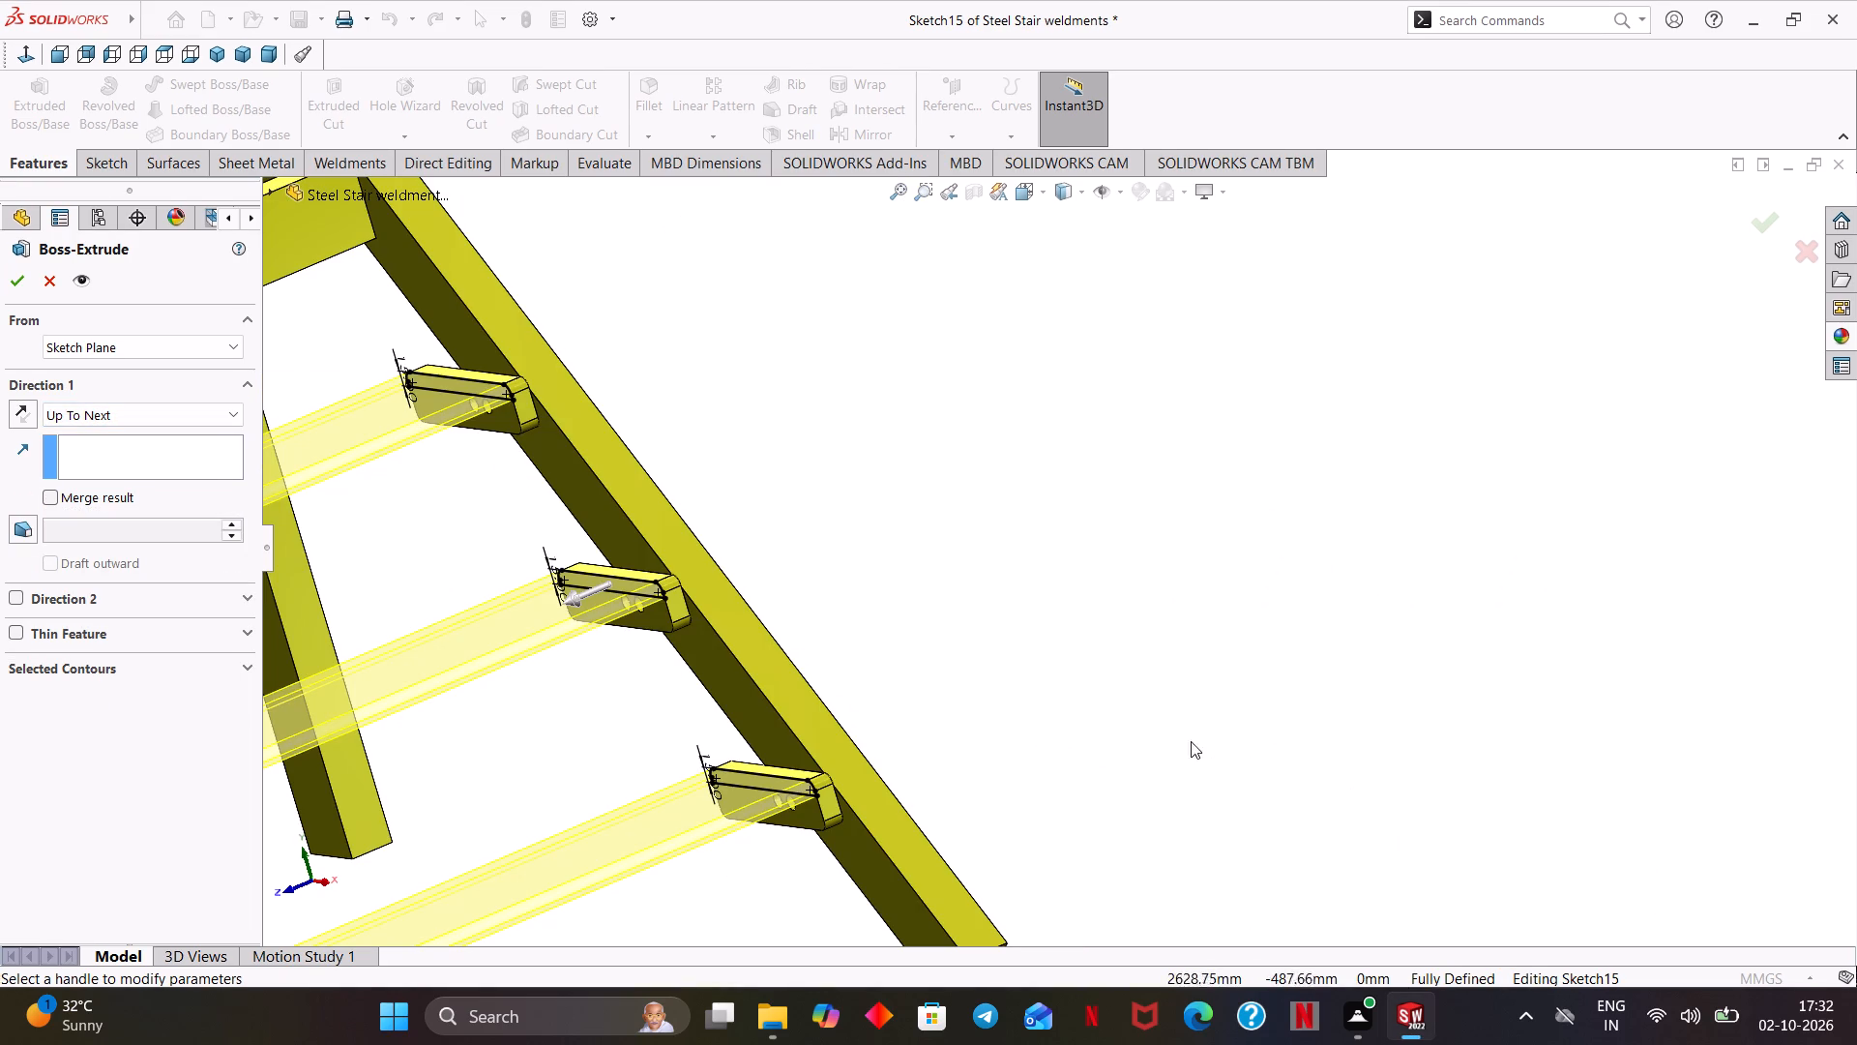
shift+middle_drag(1069, 697, 1069, 684)
shift+middle_drag(1069, 684, 1081, 745)
ctrl+middle_drag(1092, 728, 1231, 723)
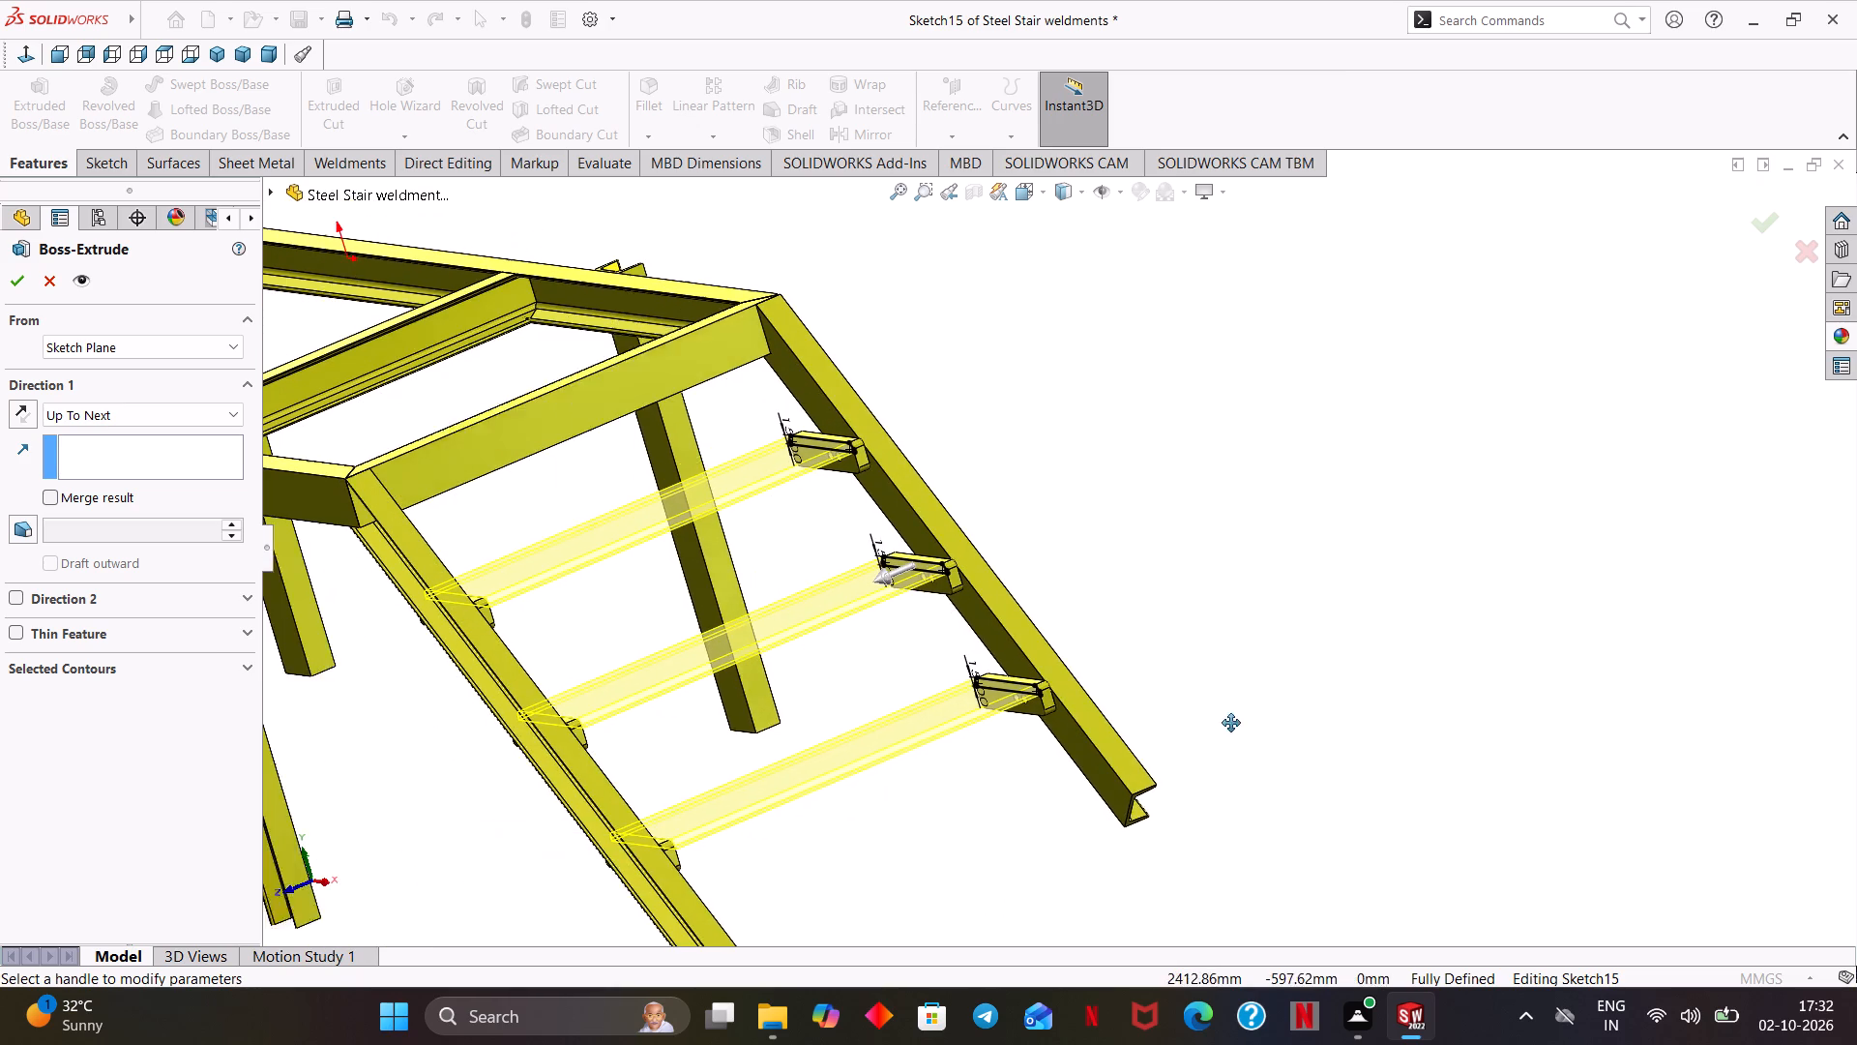
ctrl+middle_drag(1231, 723, 1467, 716)
middle_drag(1468, 716, 1421, 760)
middle_drag(1315, 679, 1311, 694)
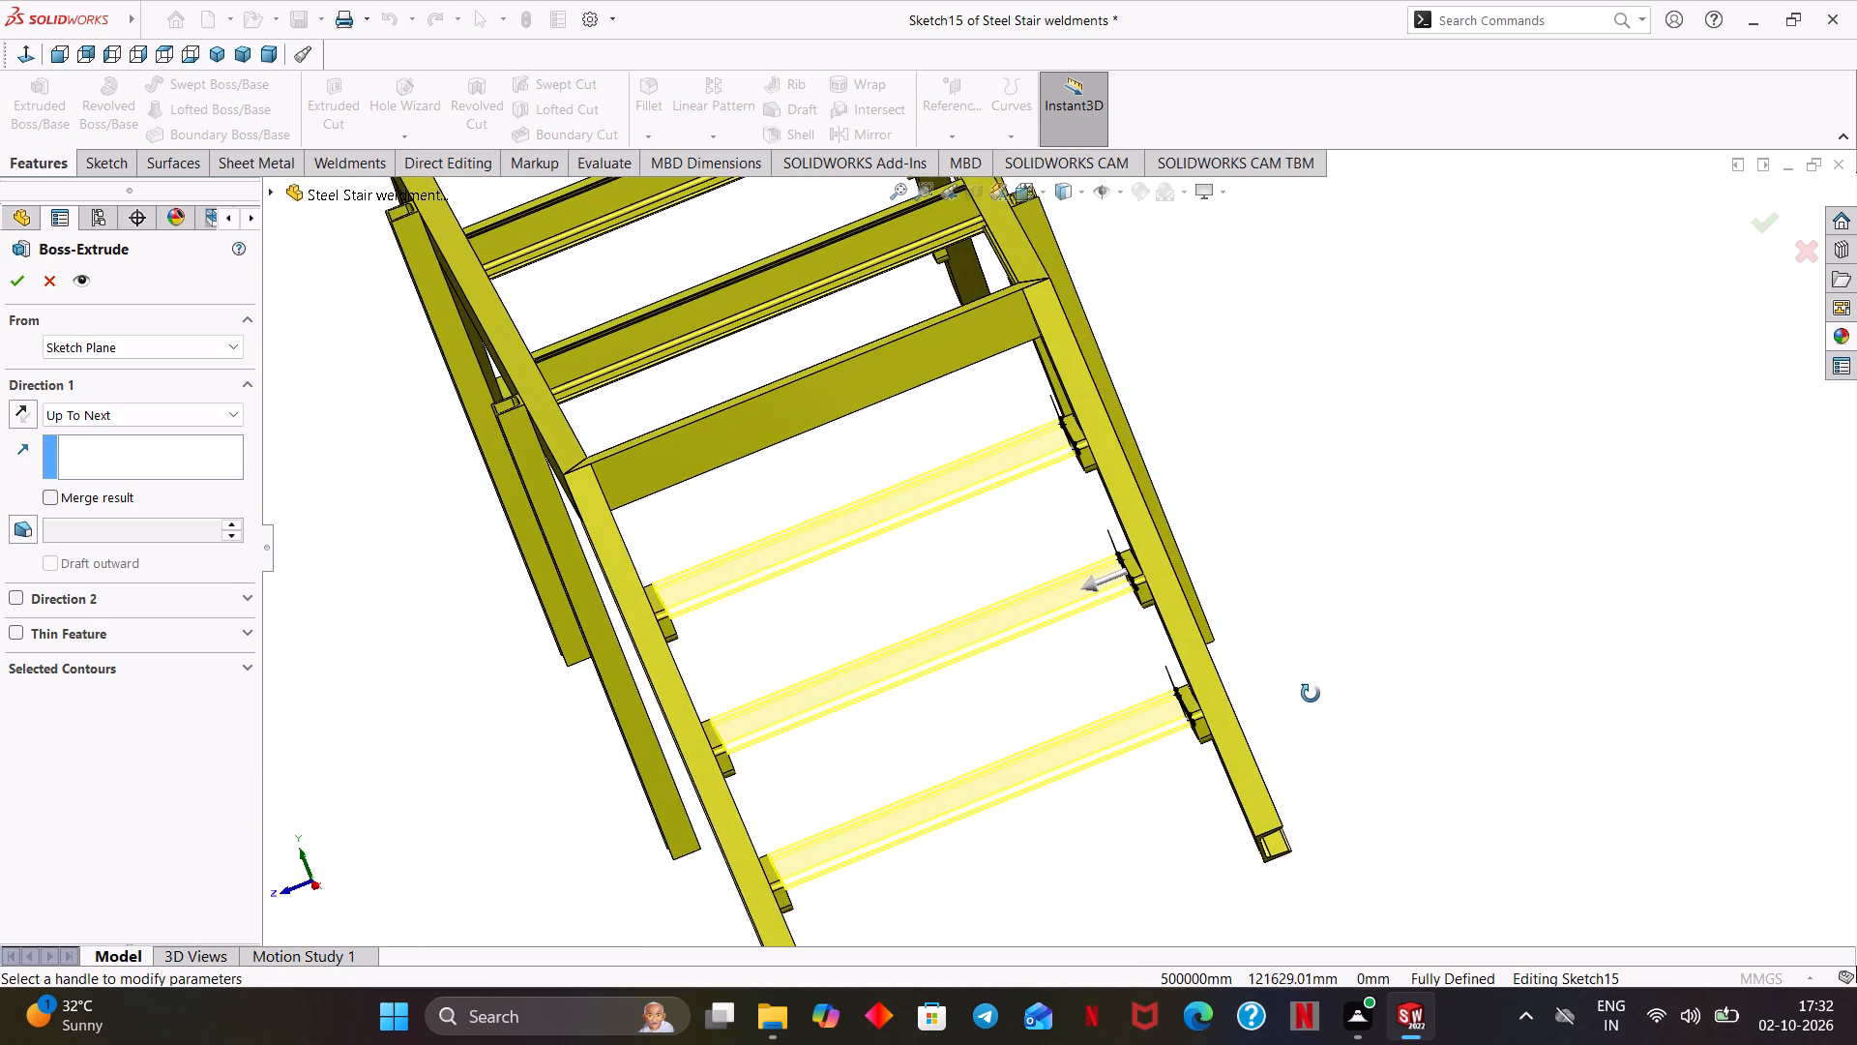
middle_drag(1311, 694, 1302, 708)
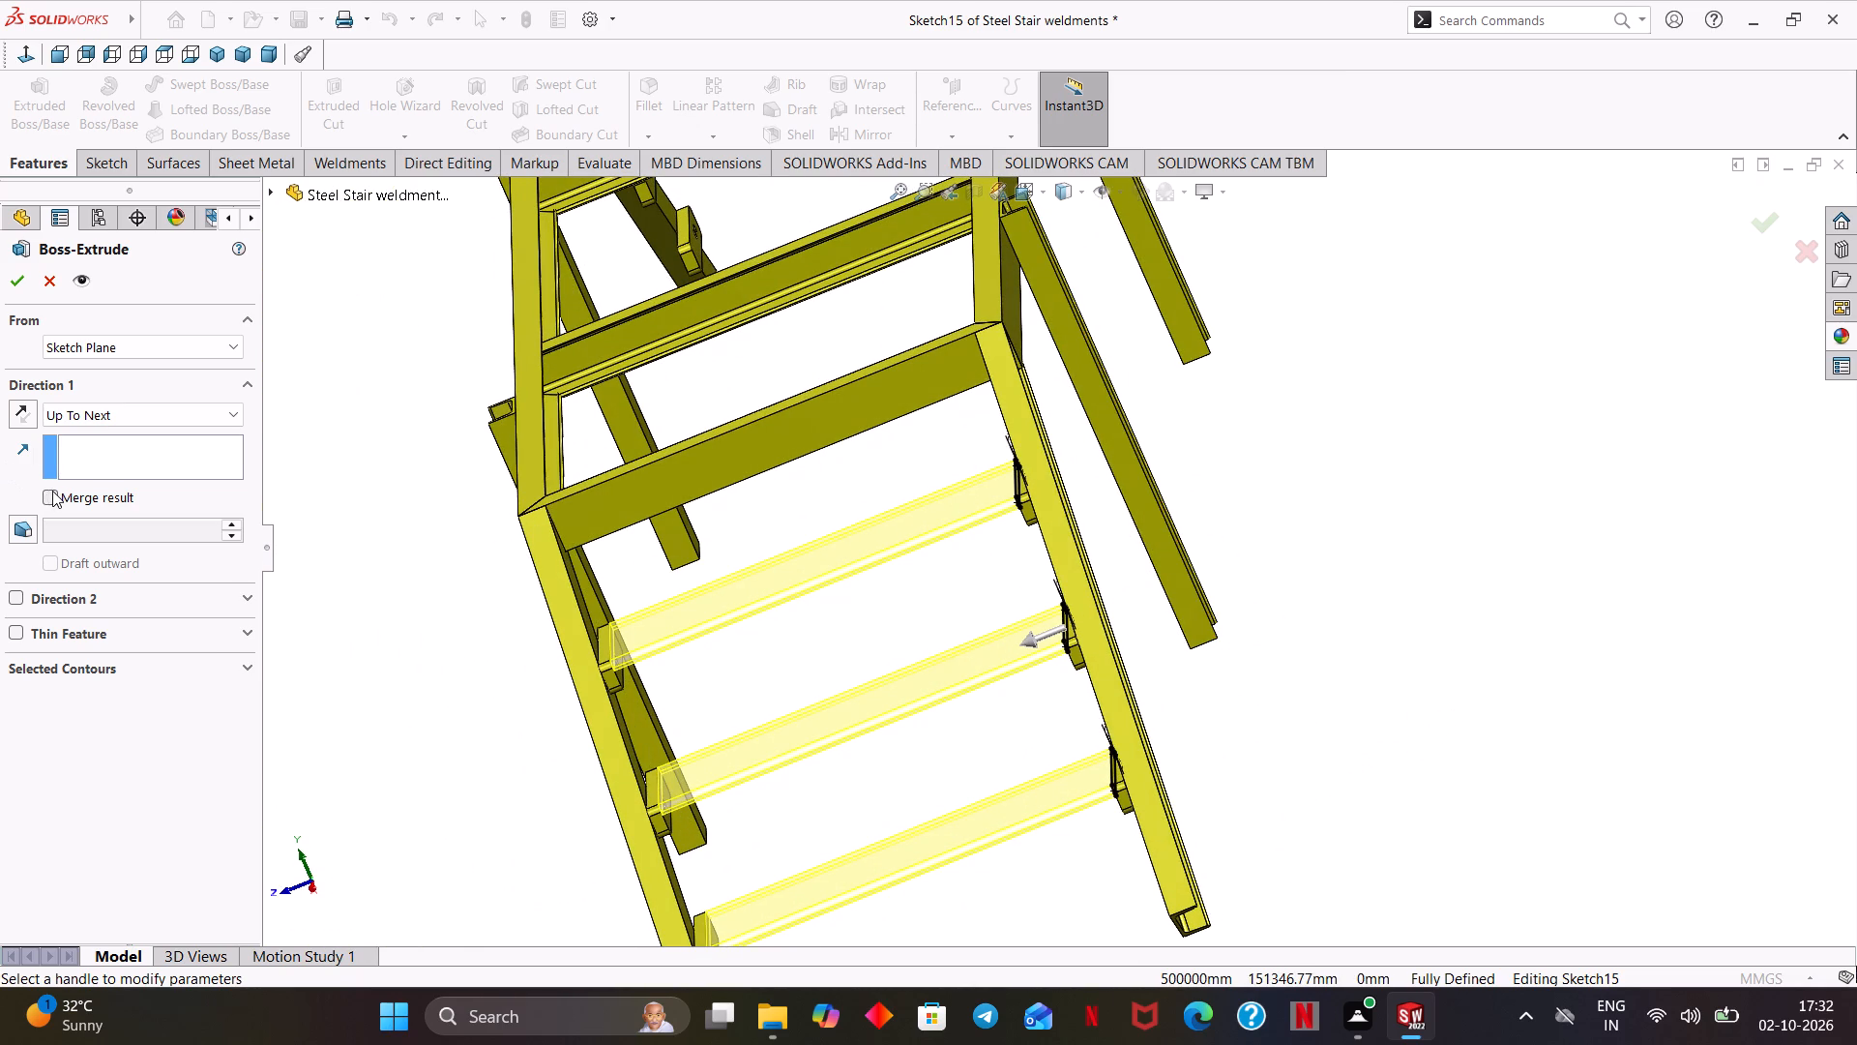
click(52, 491)
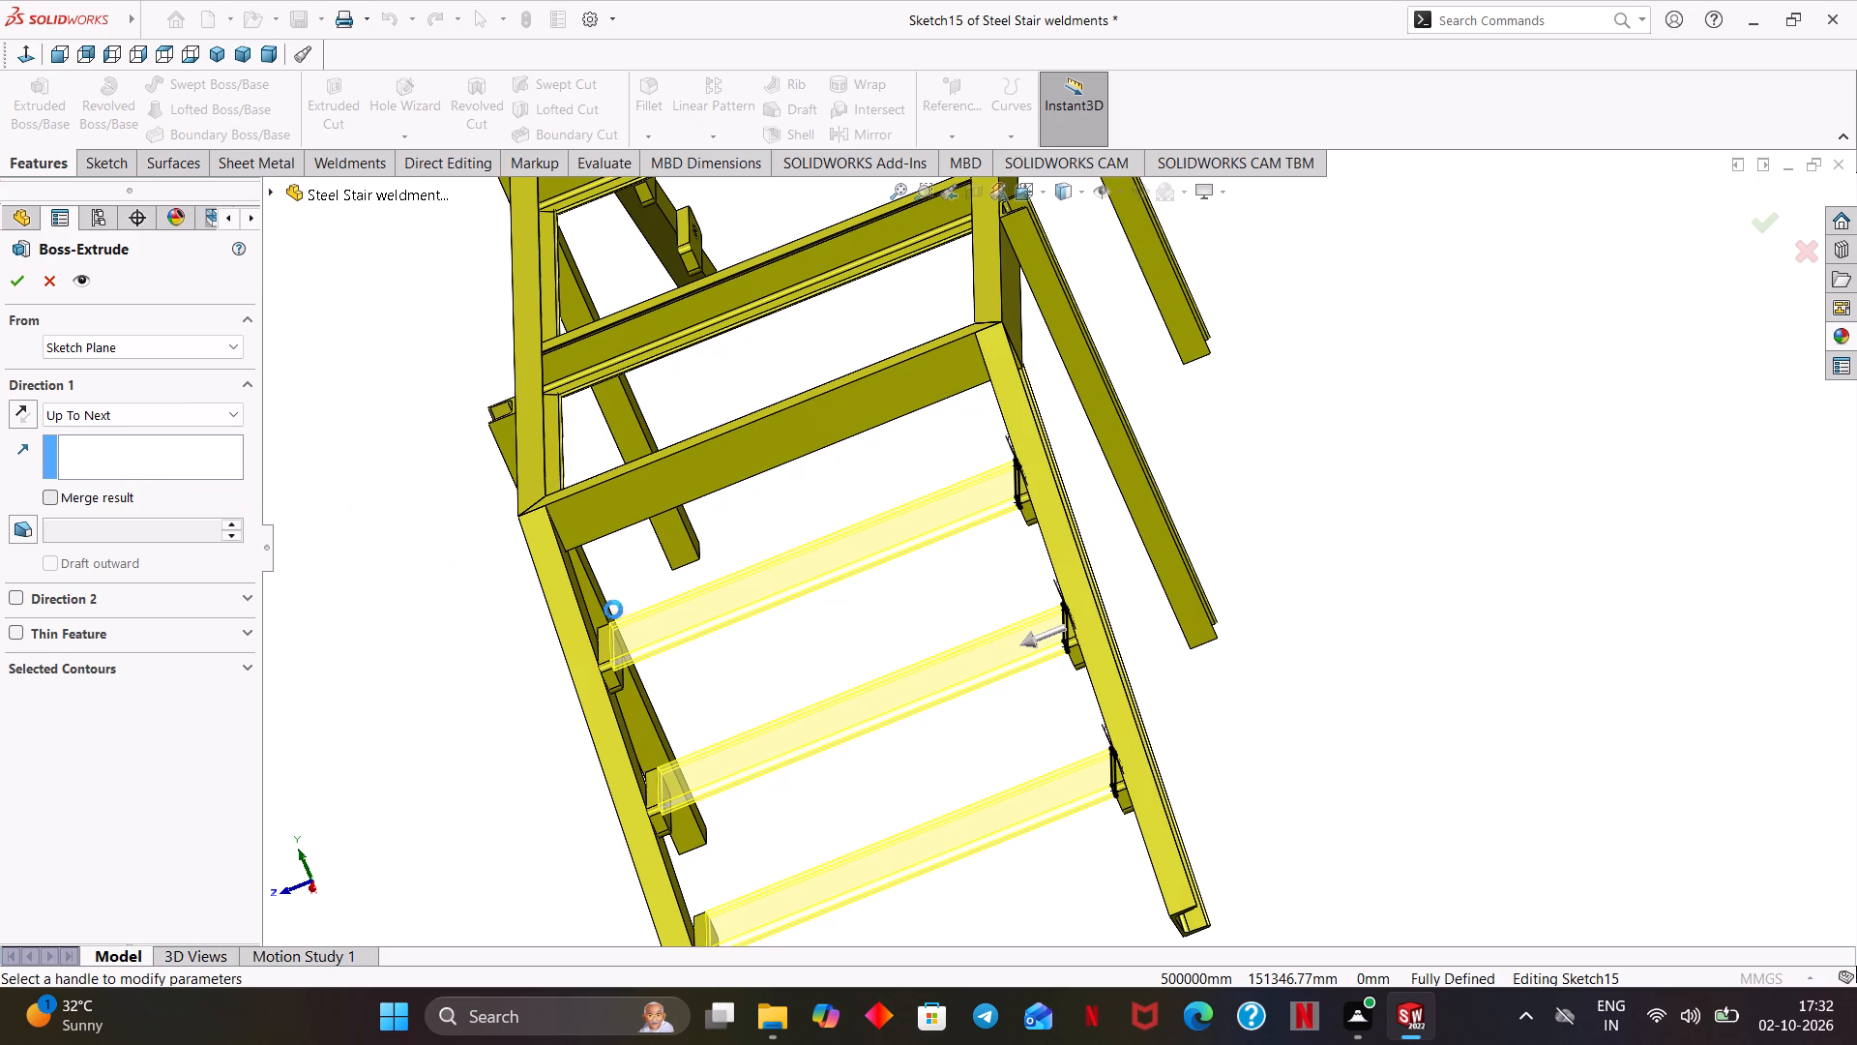
scroll(663, 633, down, 1)
middle_drag(777, 611, 801, 506)
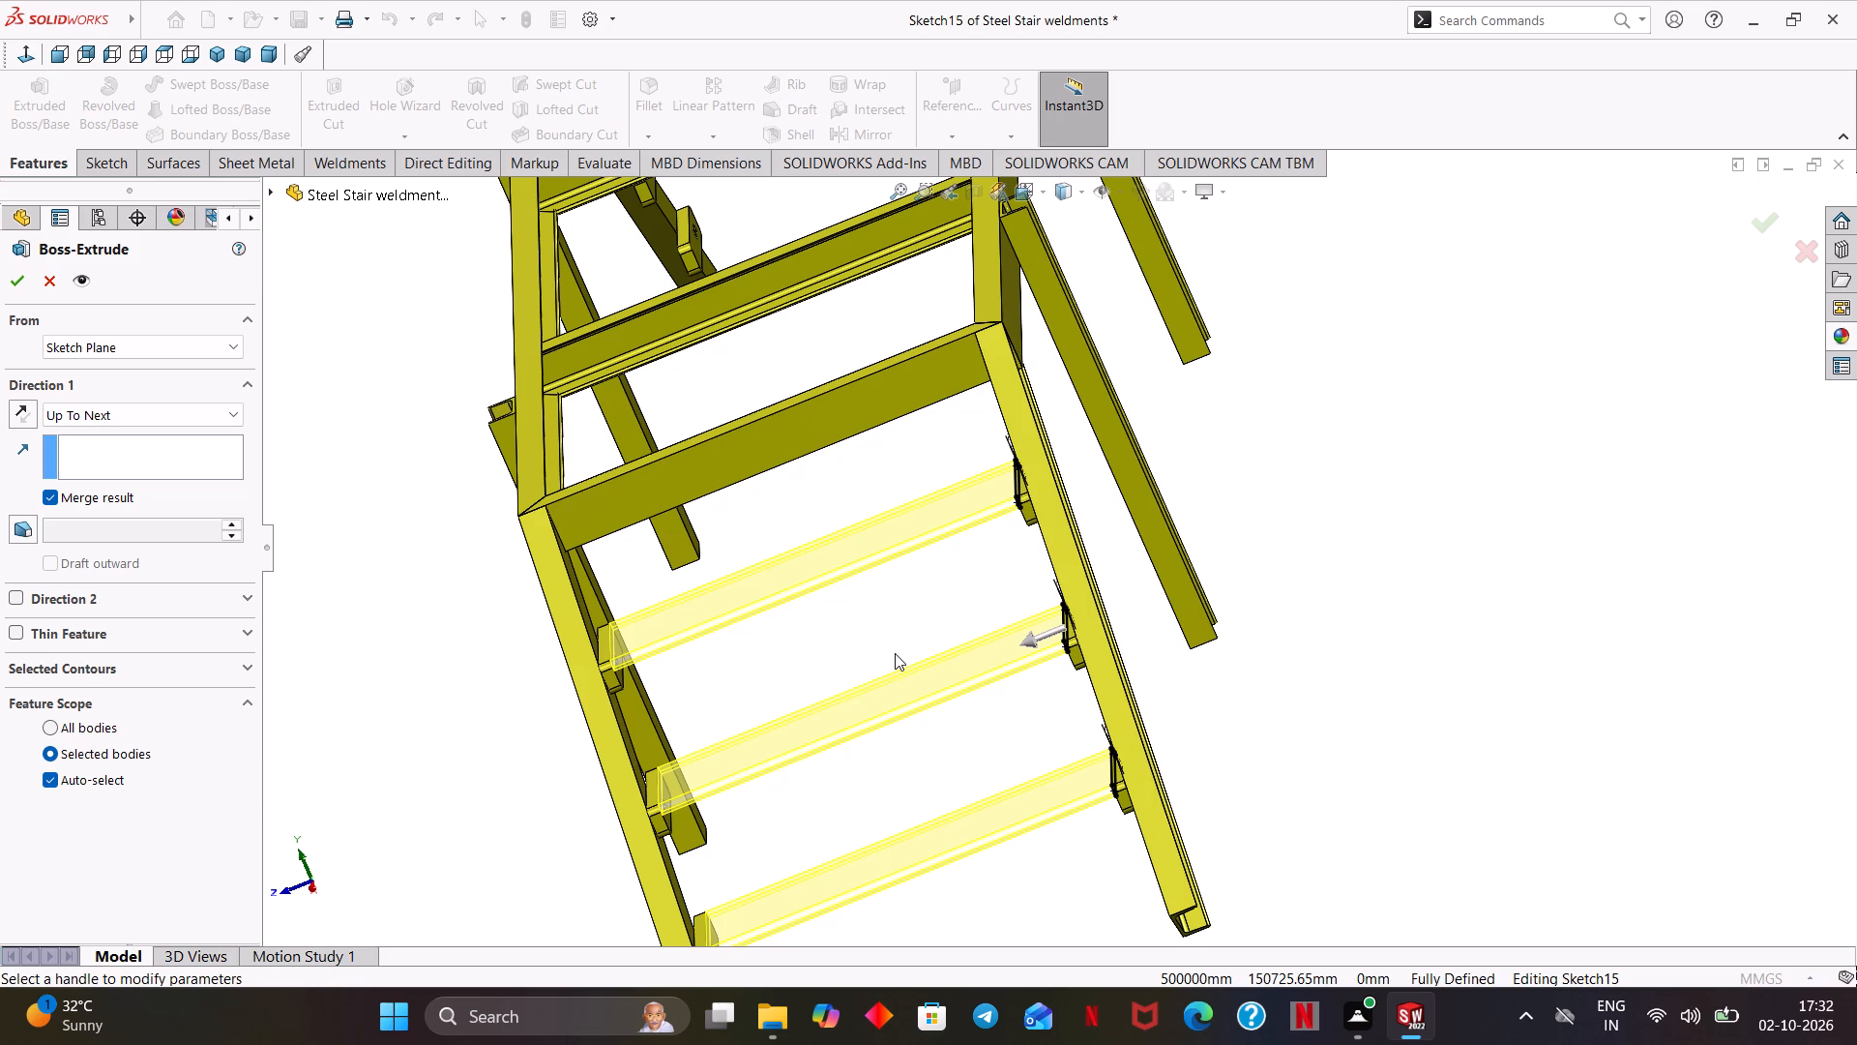
click(49, 499)
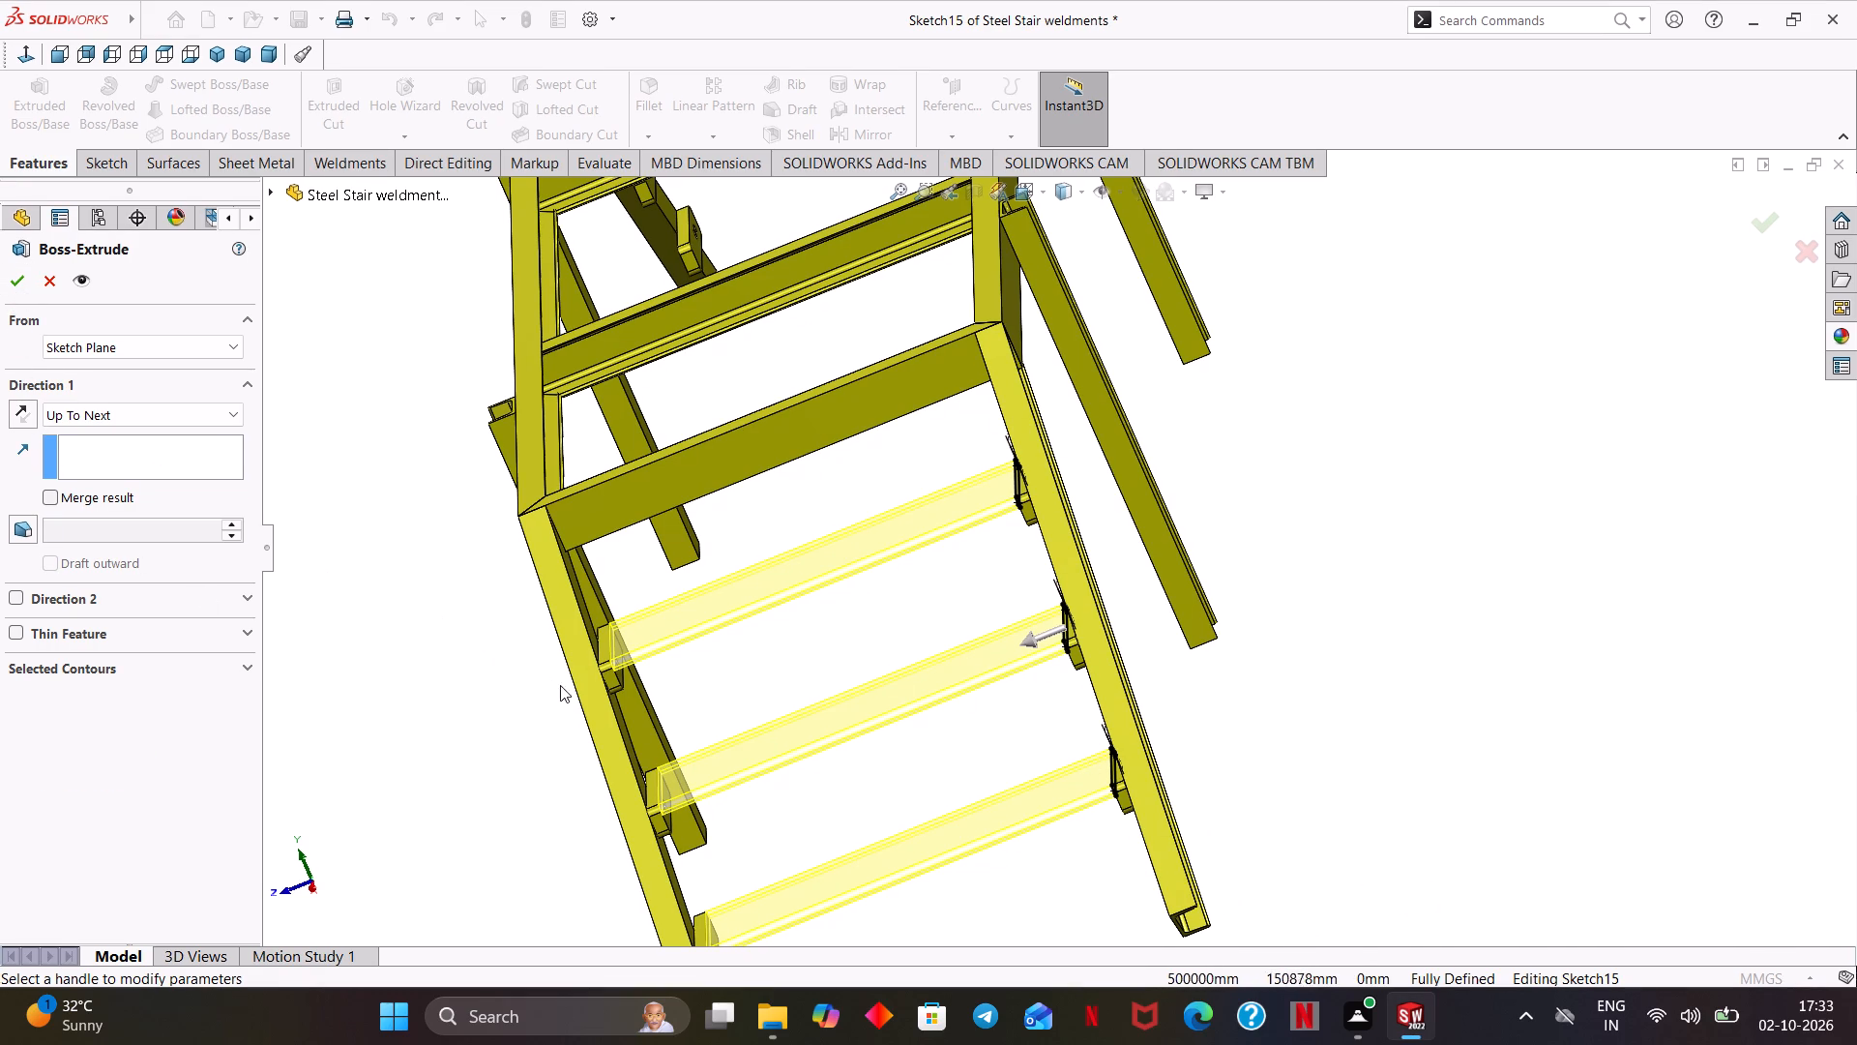
scroll(580, 691, down, 6)
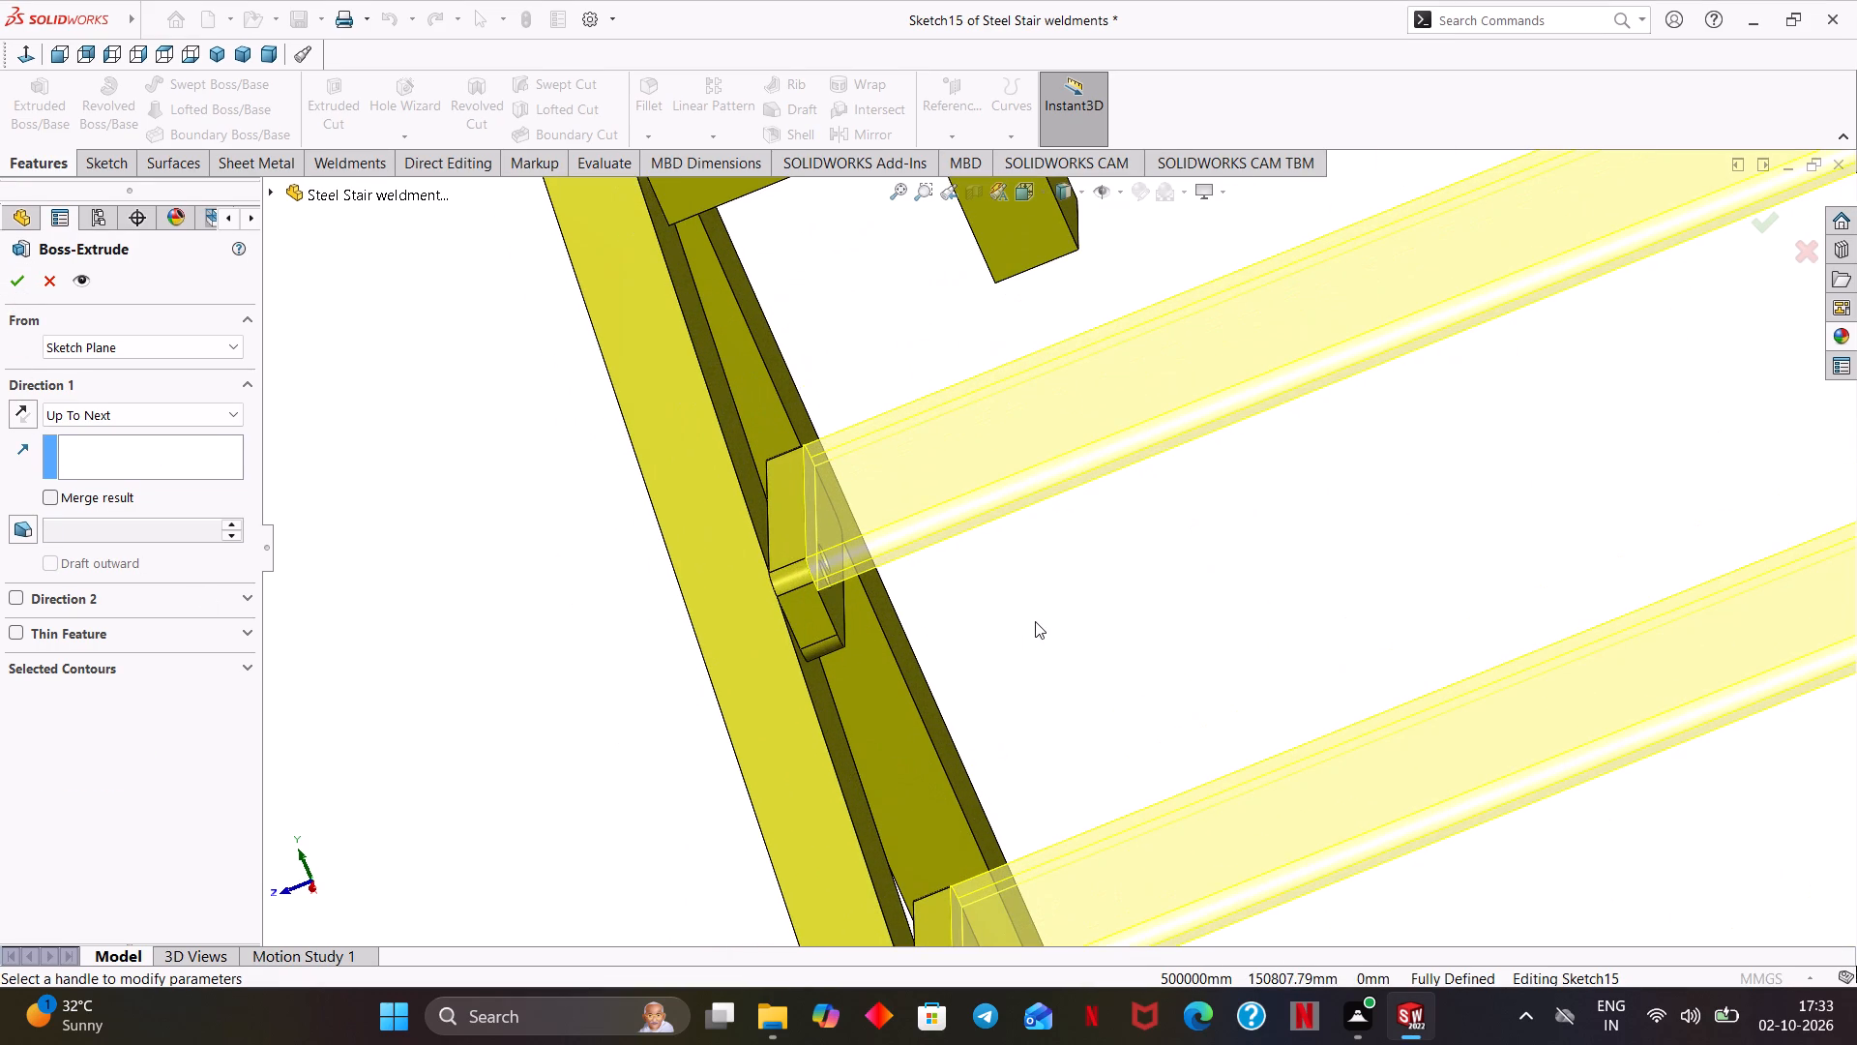
middle_click(995, 647)
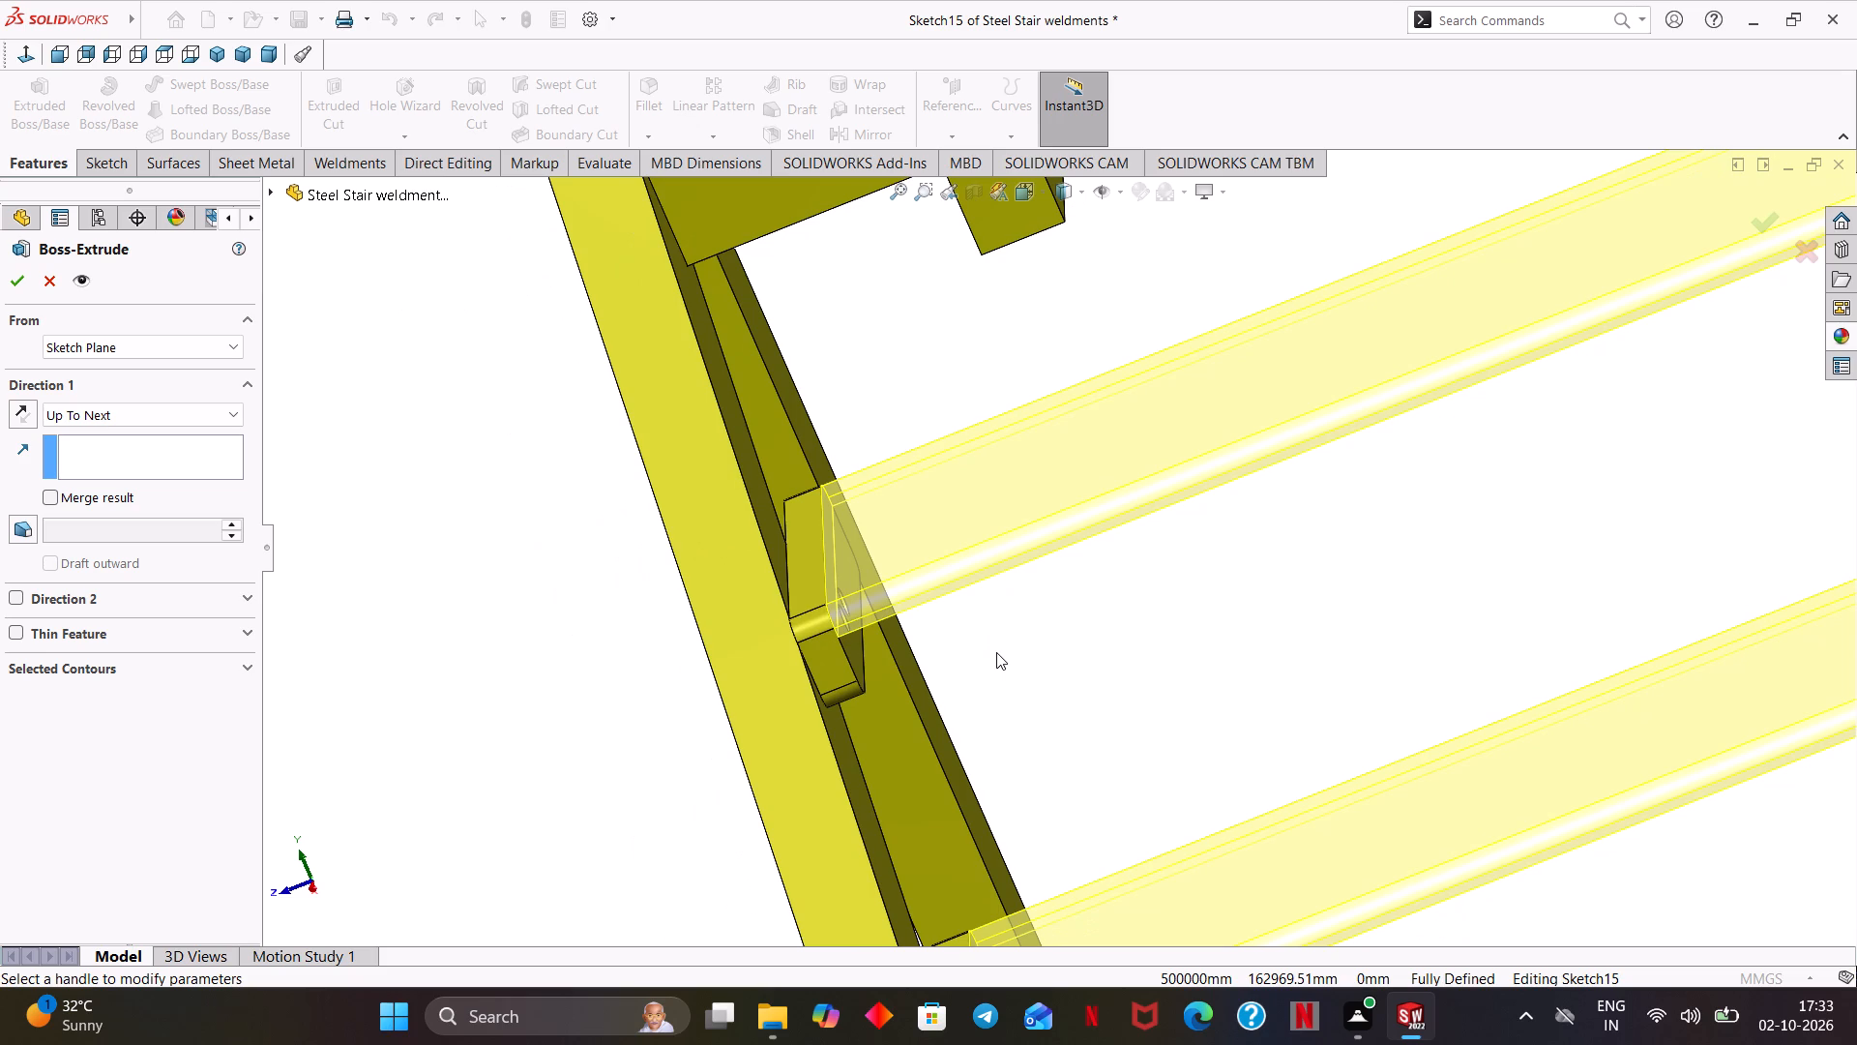
click(15, 282)
Examine the extruded treads where they meet the brackets and stringers, and how they sit in the overall frame.
middle_drag(1088, 649, 1049, 594)
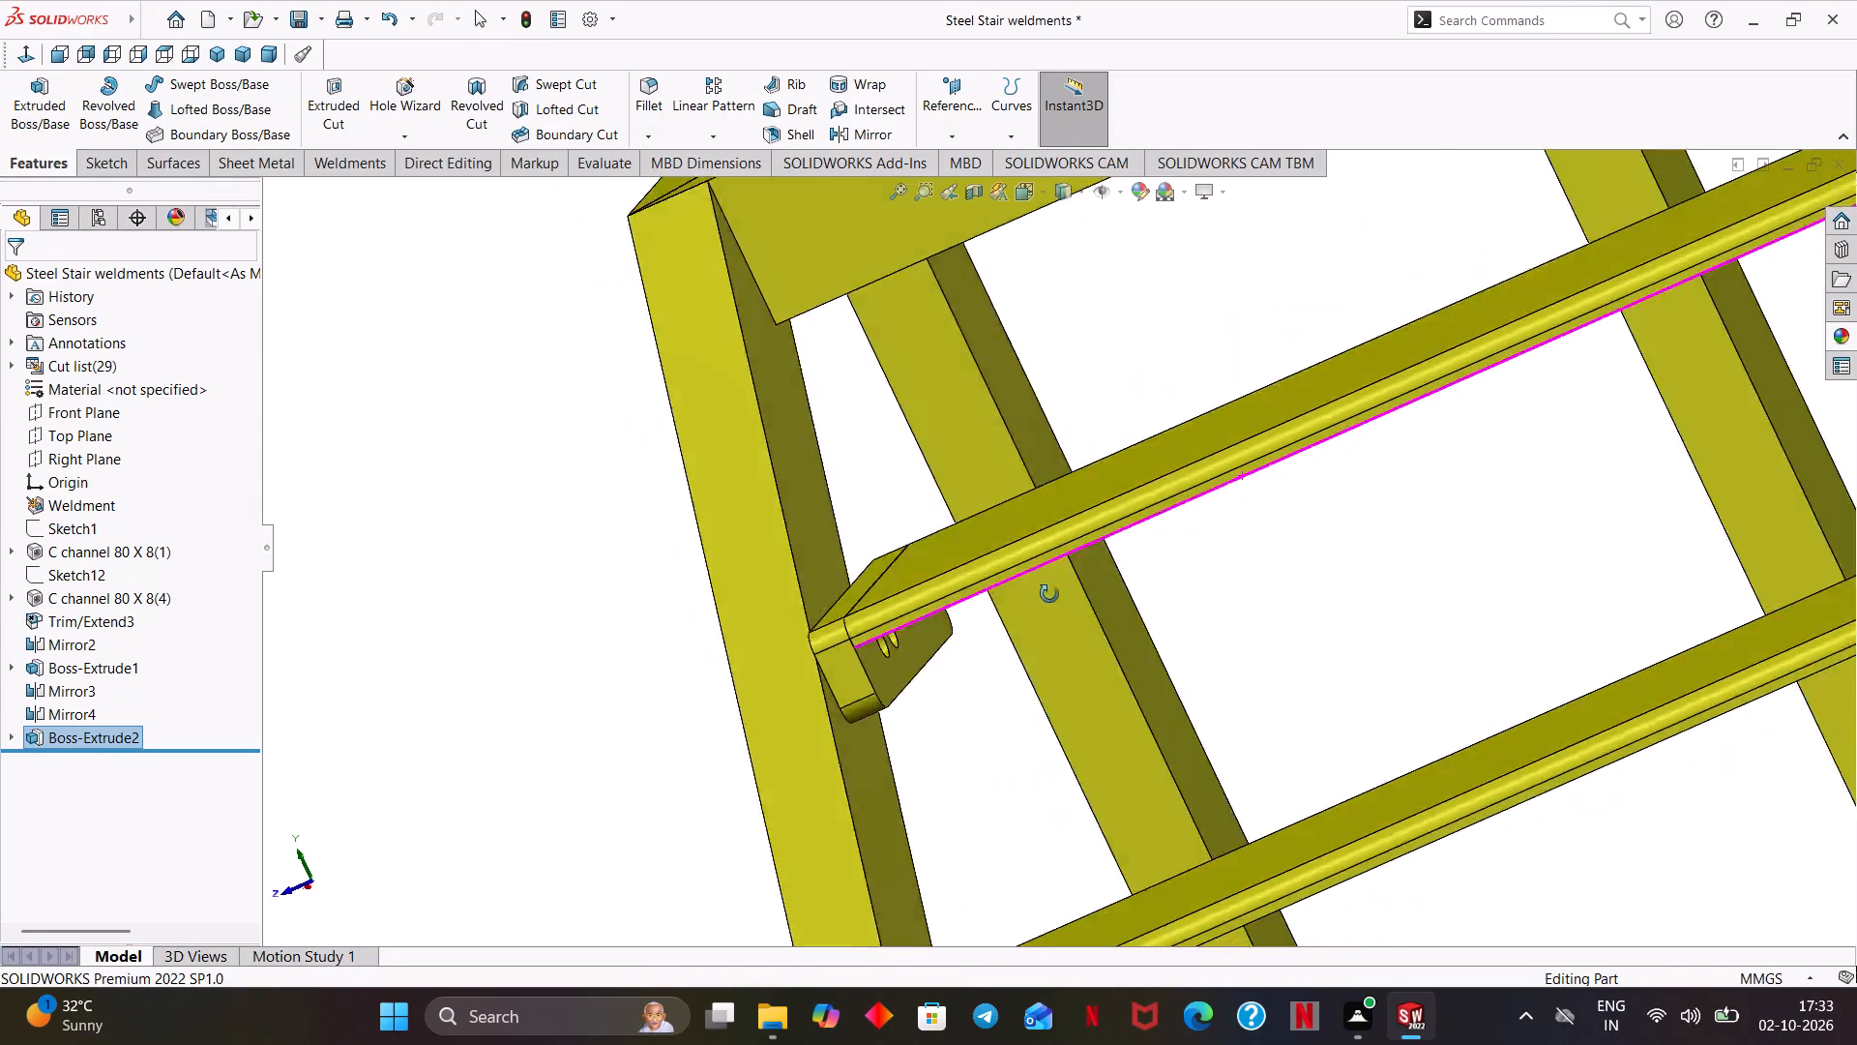
middle_drag(1049, 594, 1168, 601)
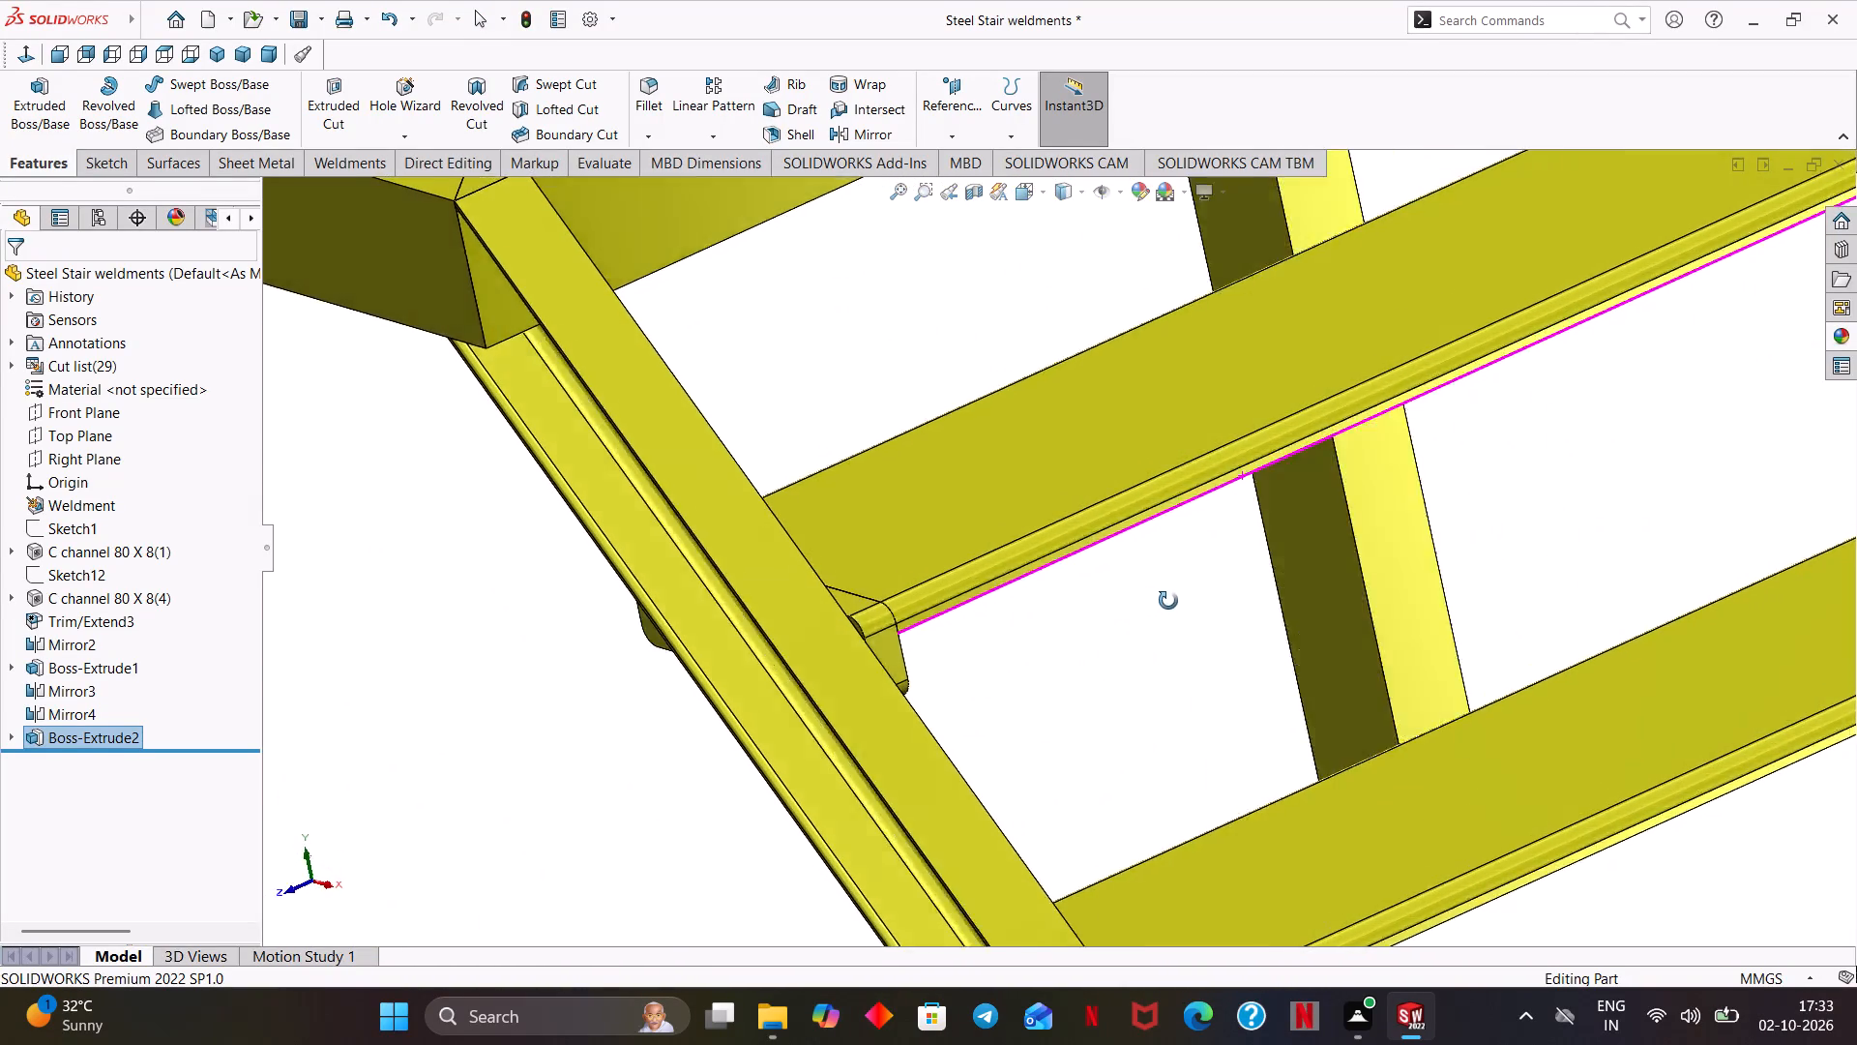
middle_drag(1168, 601, 1240, 574)
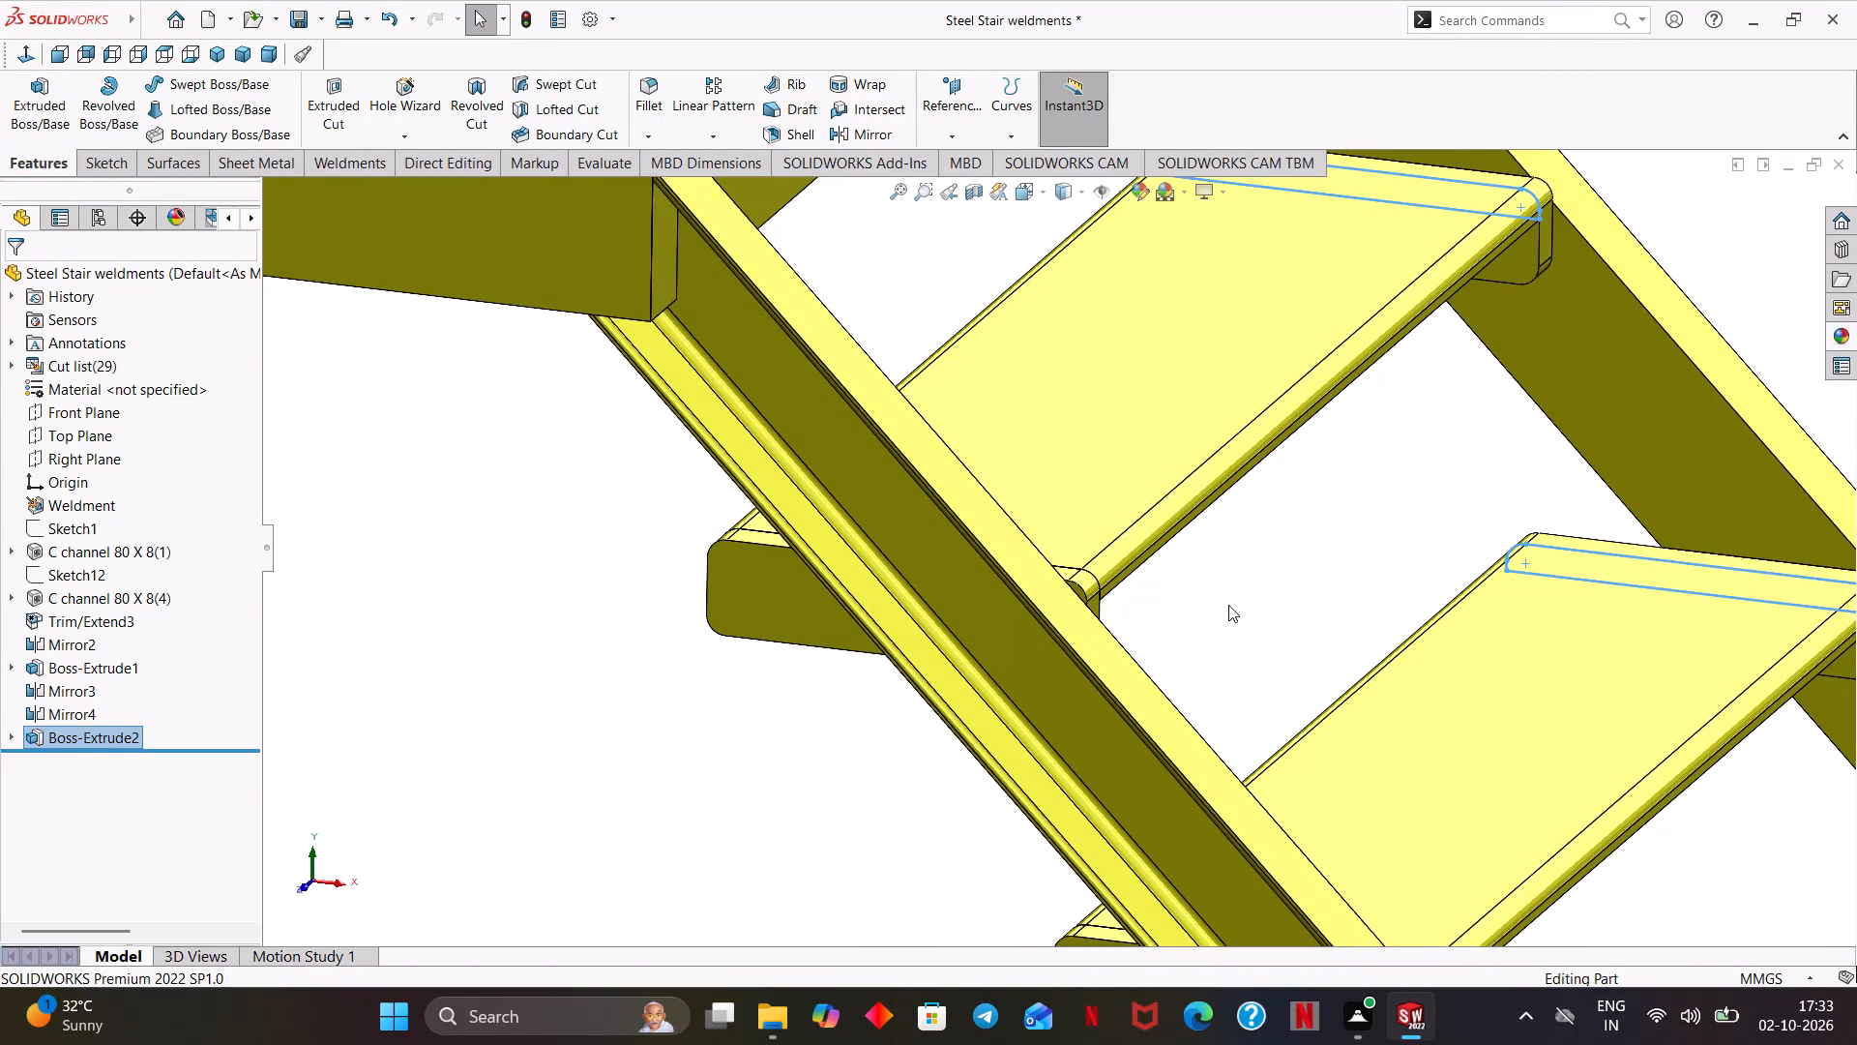
middle_drag(1294, 602, 1283, 582)
scroll(1297, 580, down, 1)
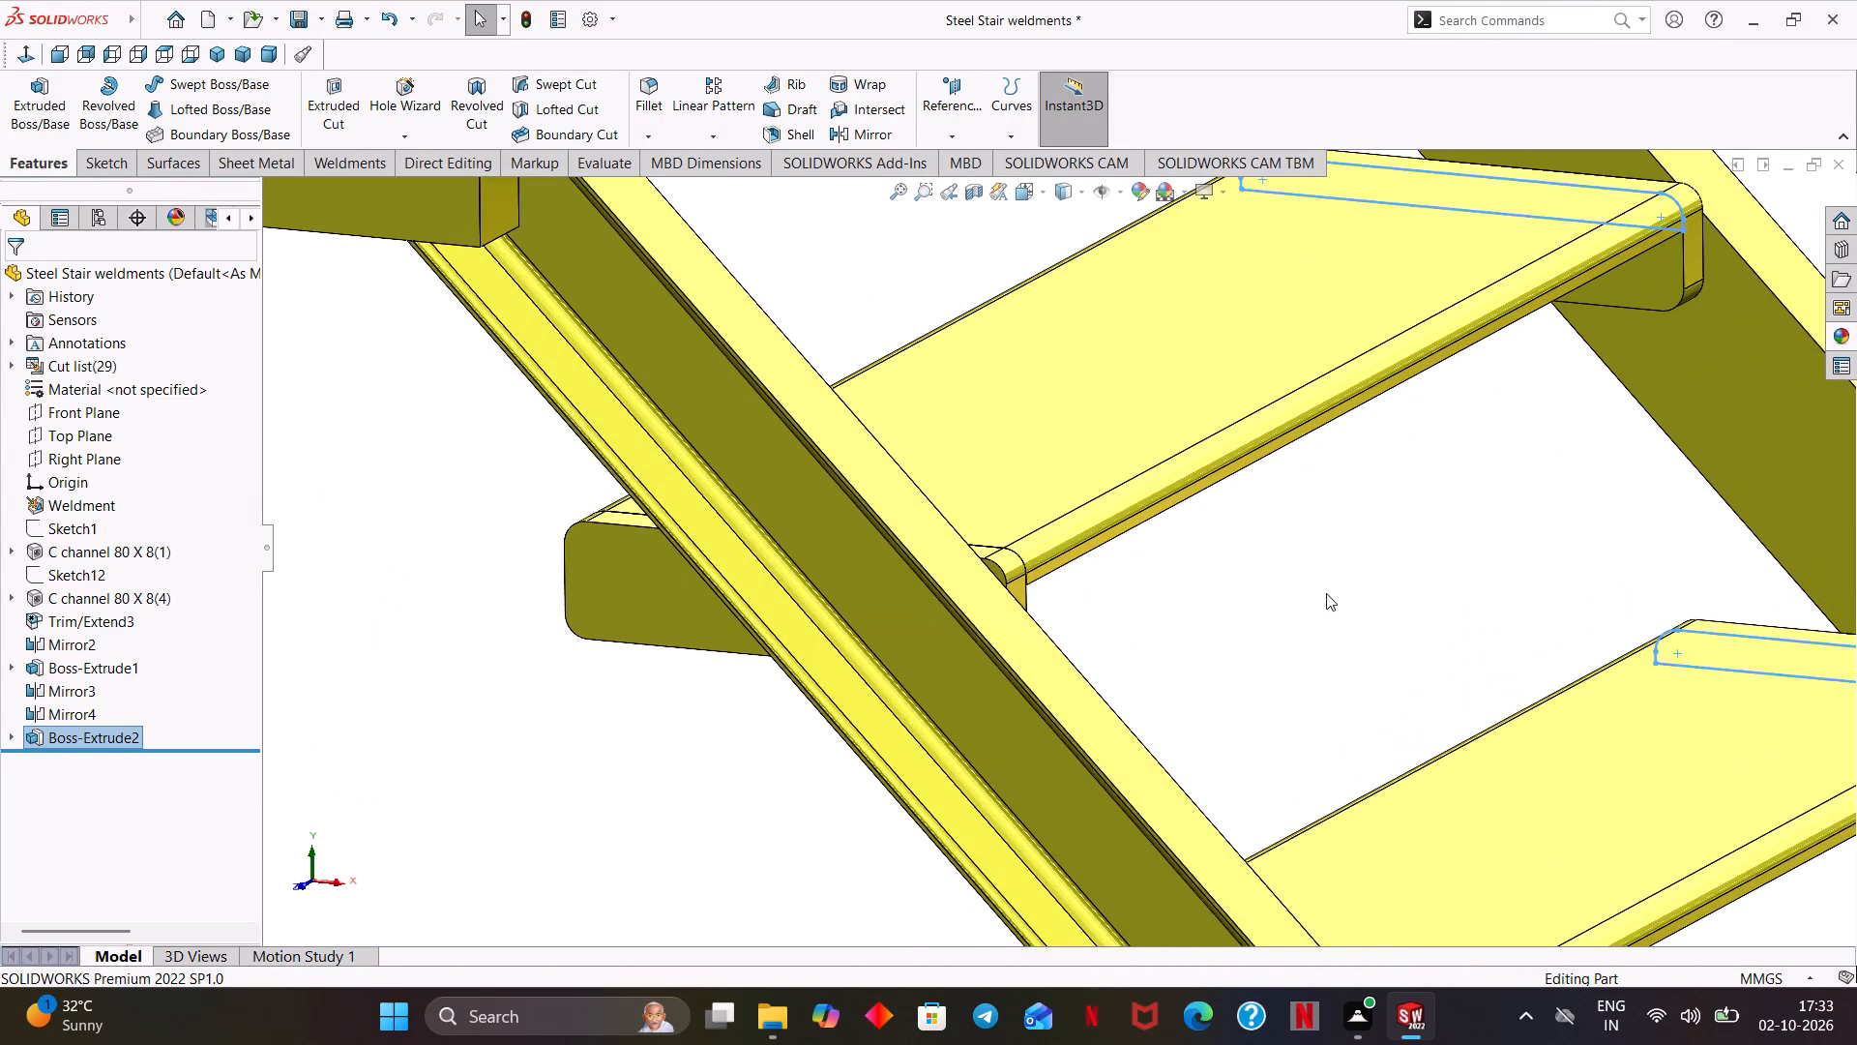
scroll(1326, 593, up, 2)
click(1314, 590)
scroll(1314, 589, up, 2)
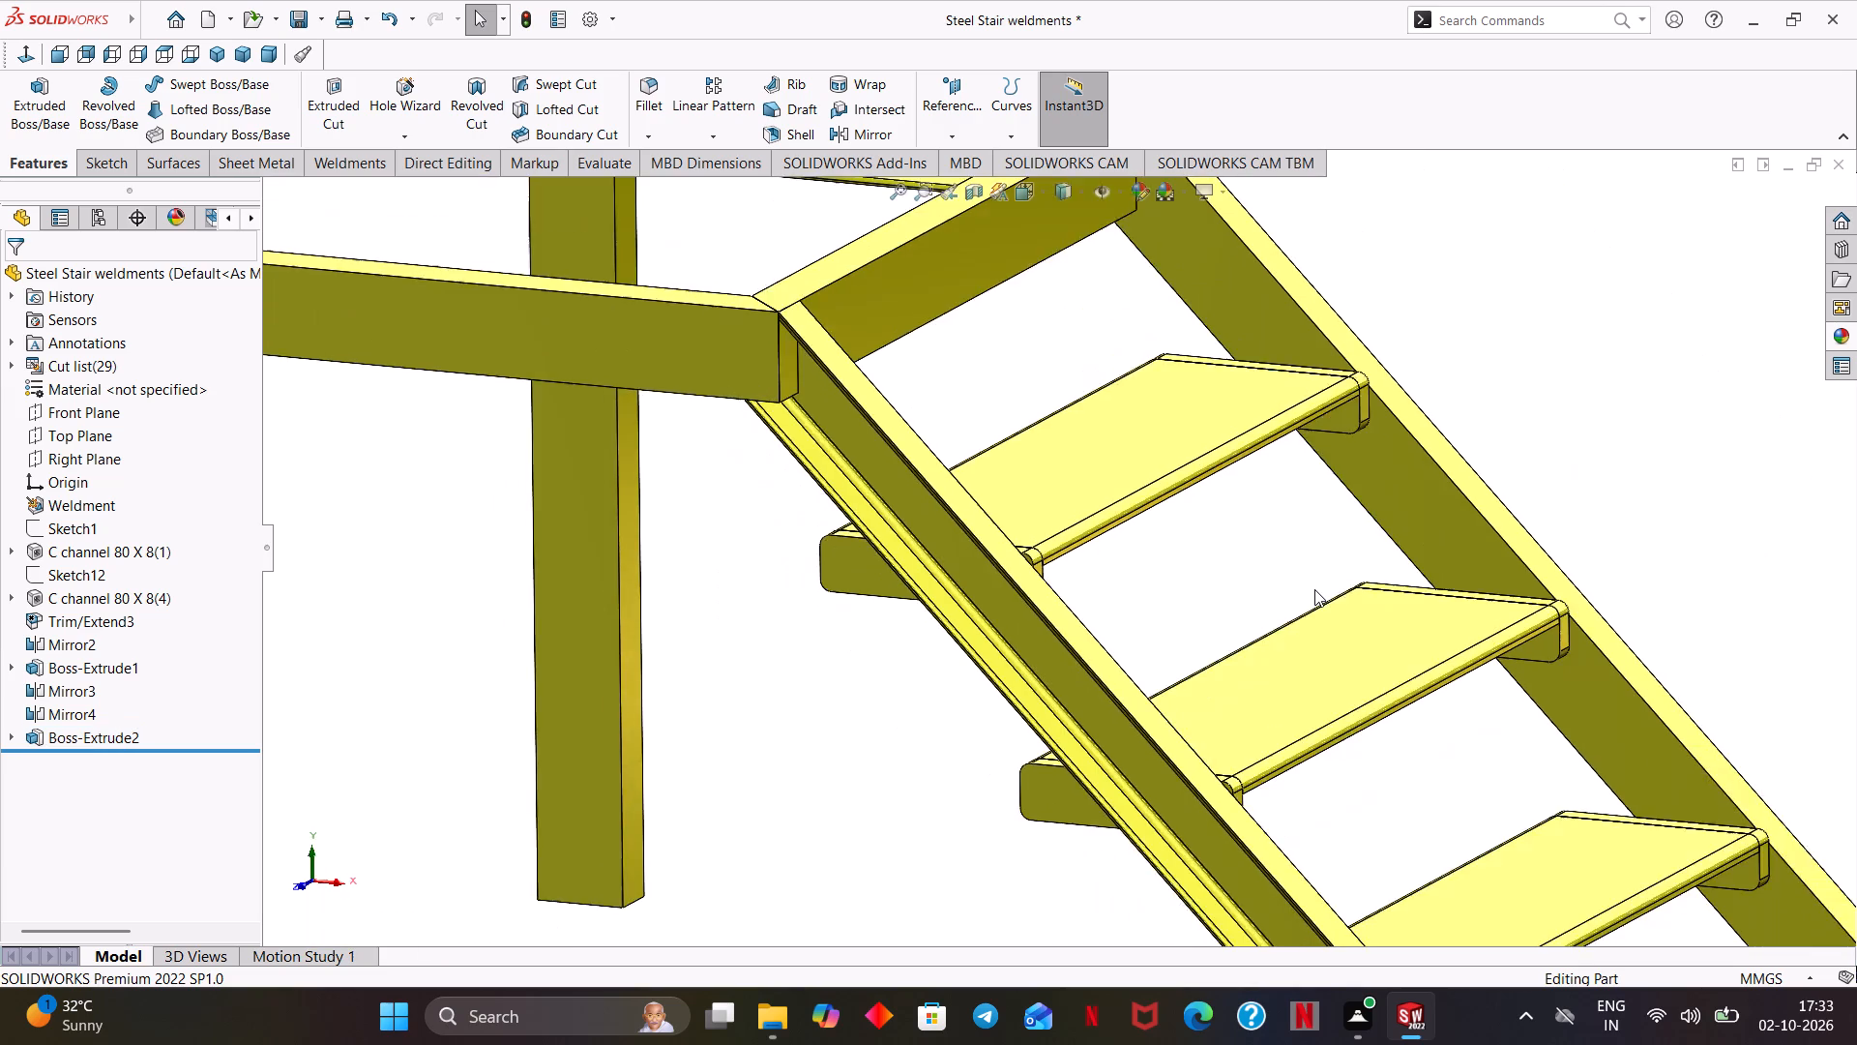
scroll(1314, 589, up, 5)
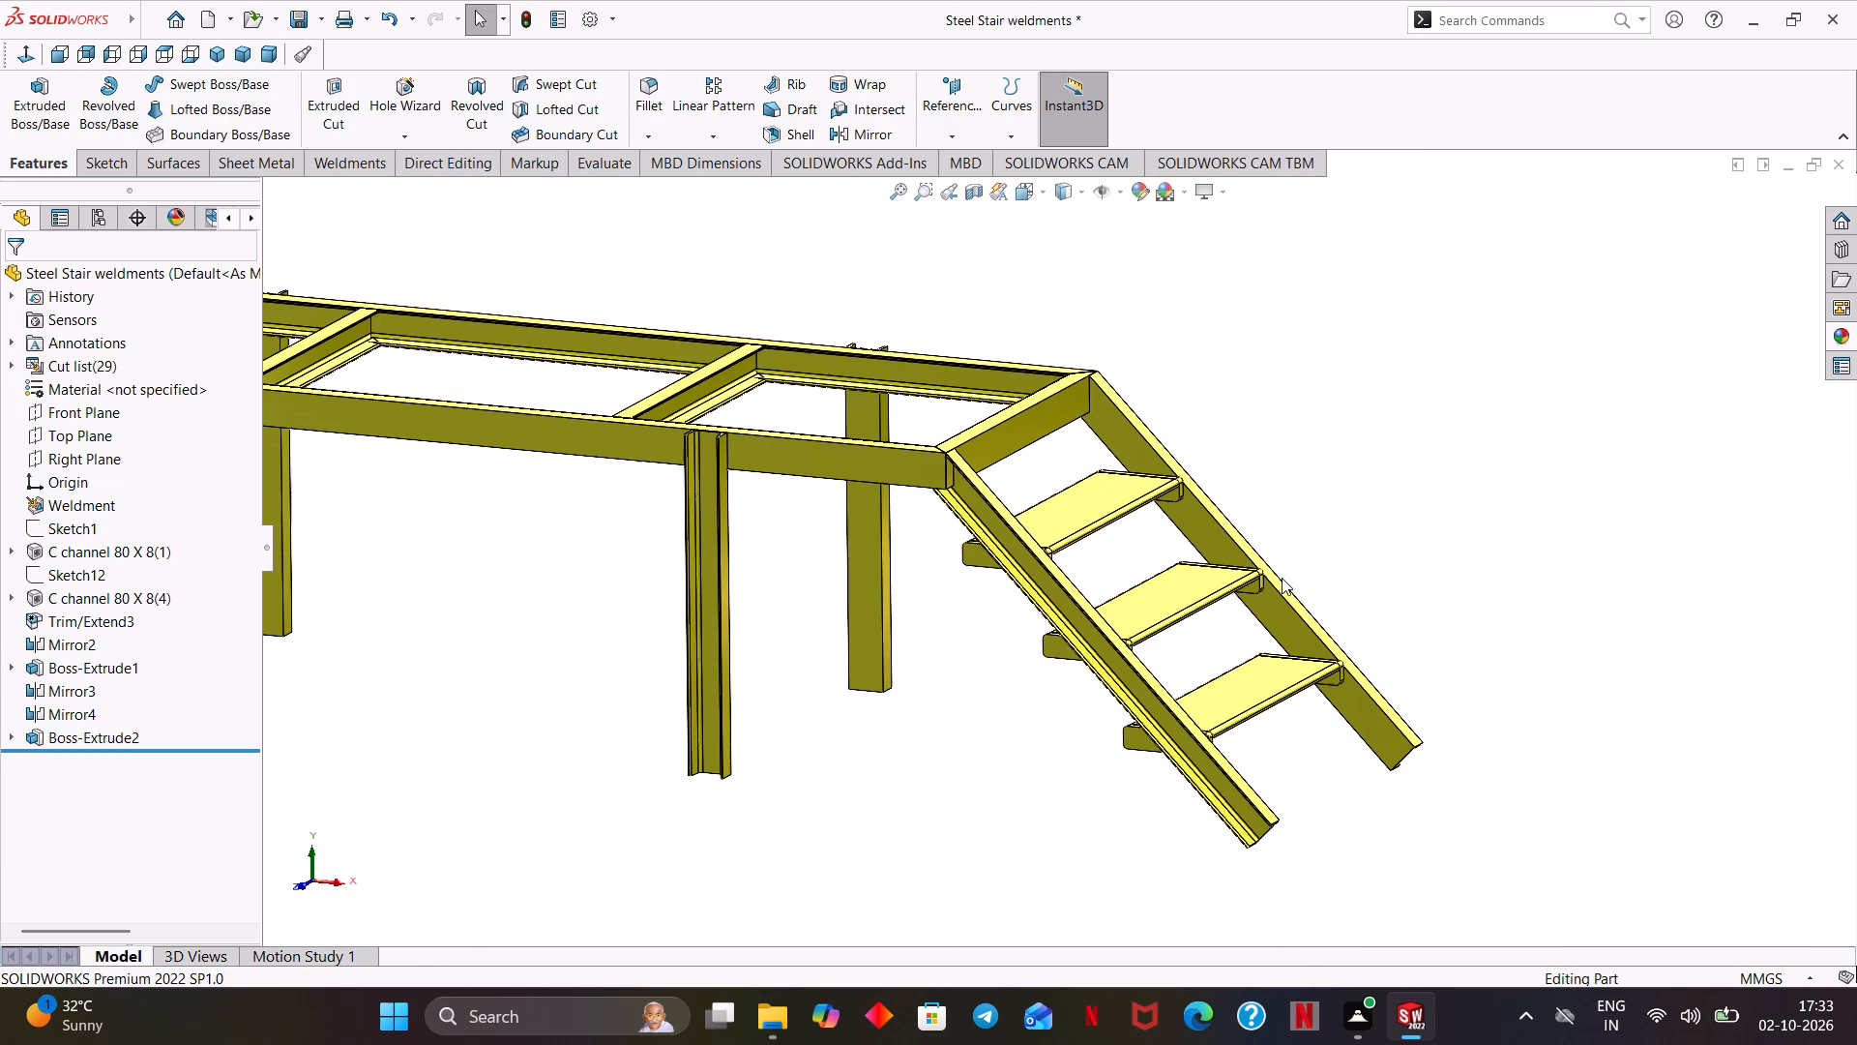
ctrl+middle_drag(1282, 578, 1446, 644)
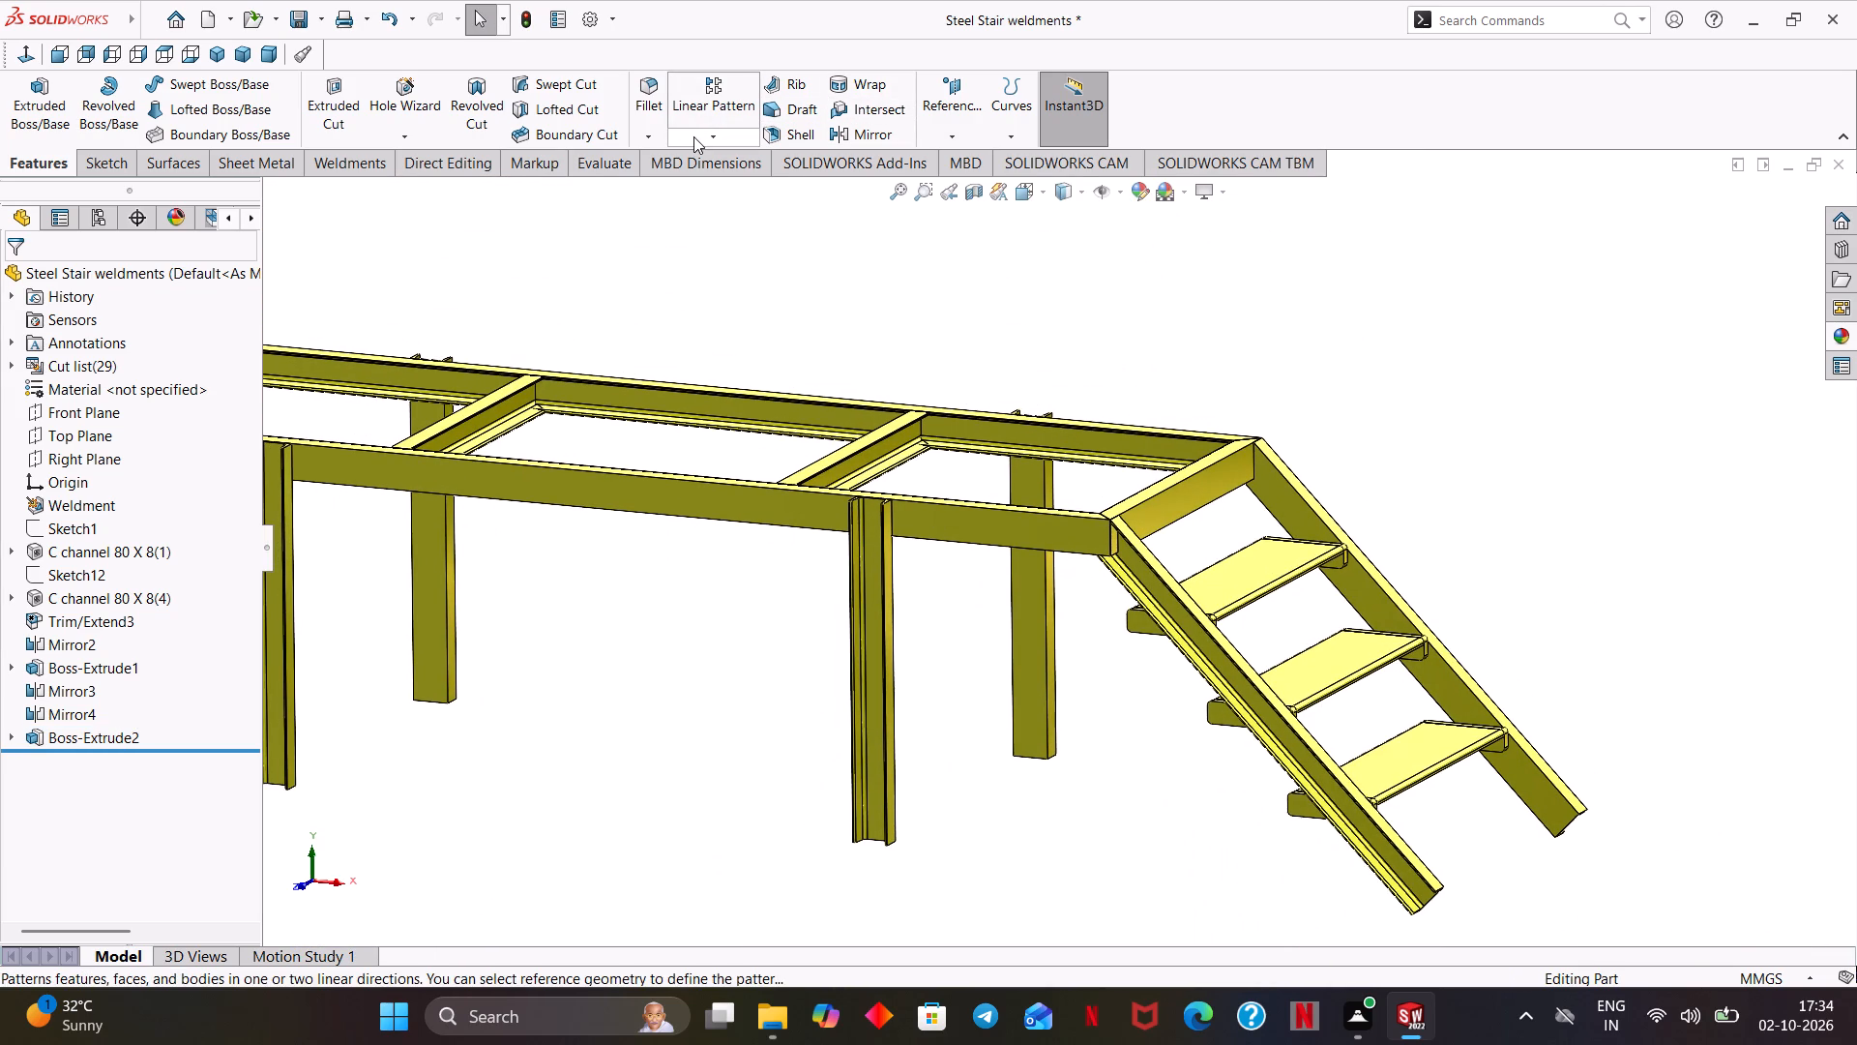
Mirror the three tread bodies about the Right Plane onto the opposite staircase, with Merge solids off and partial preview.
click(850, 125)
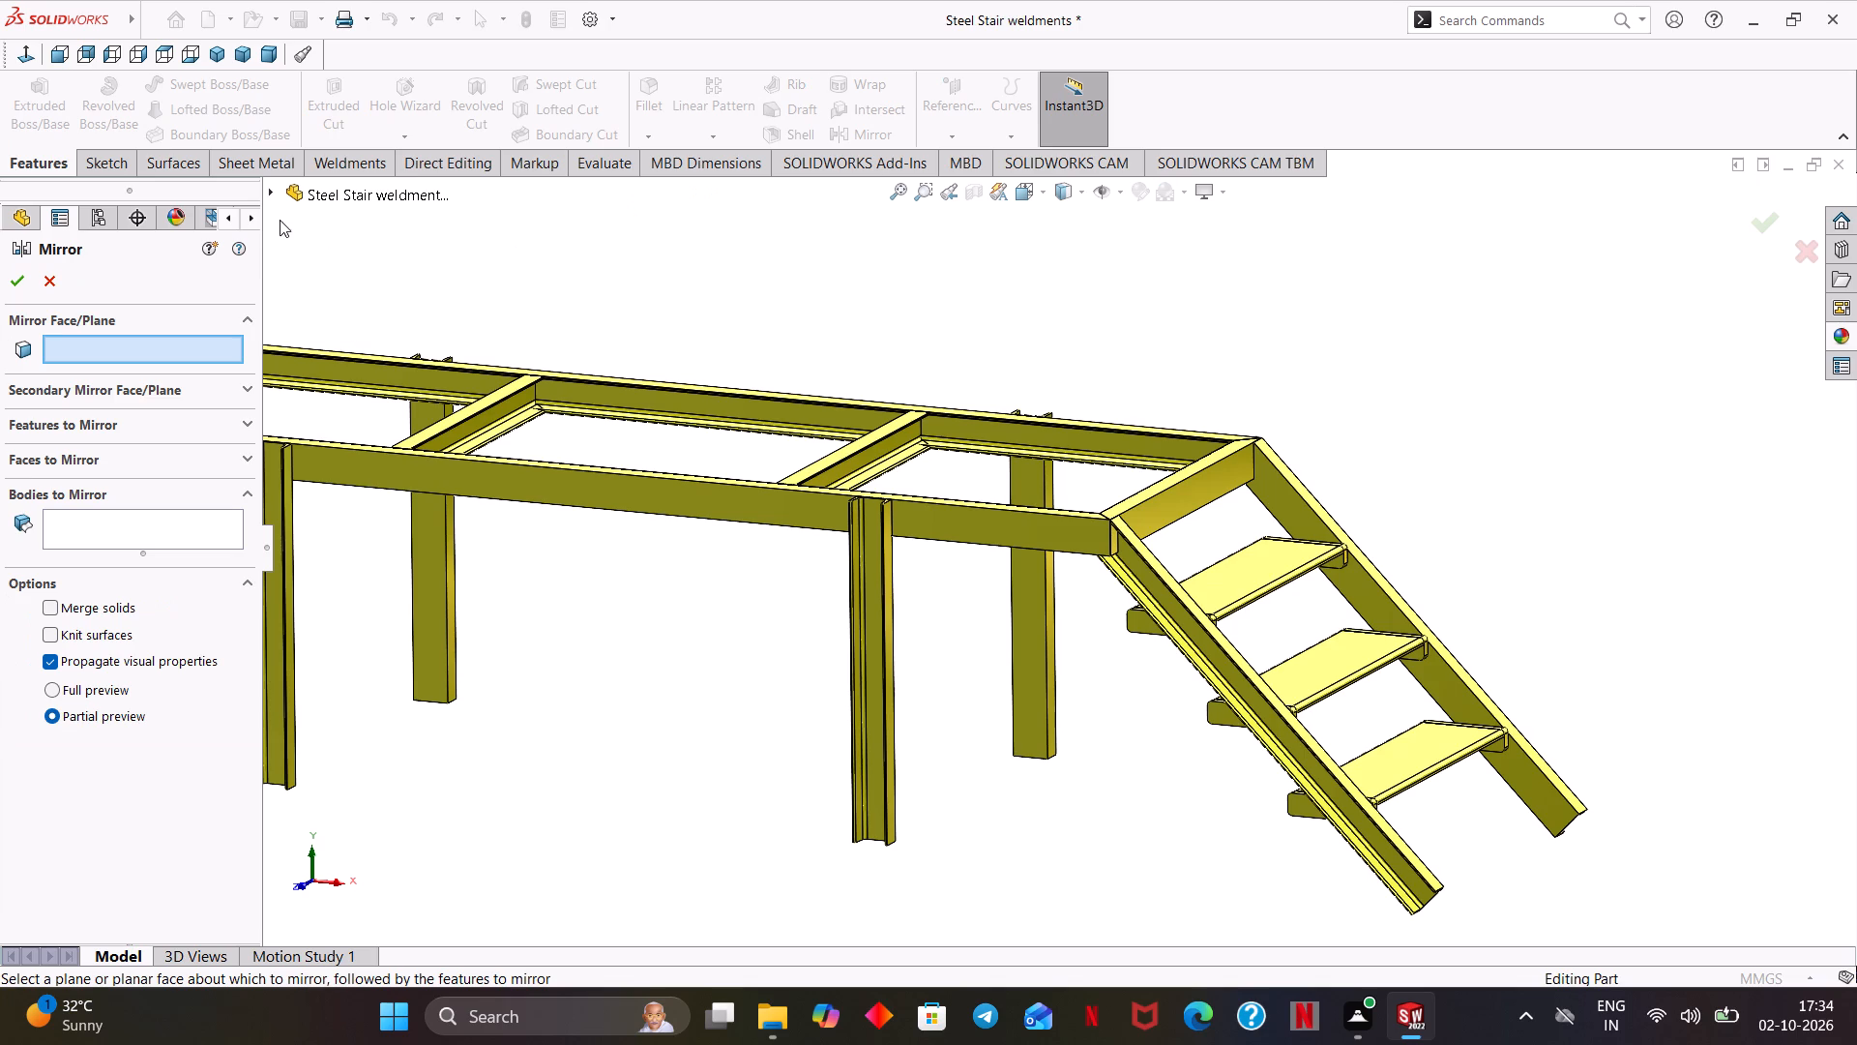
click(269, 192)
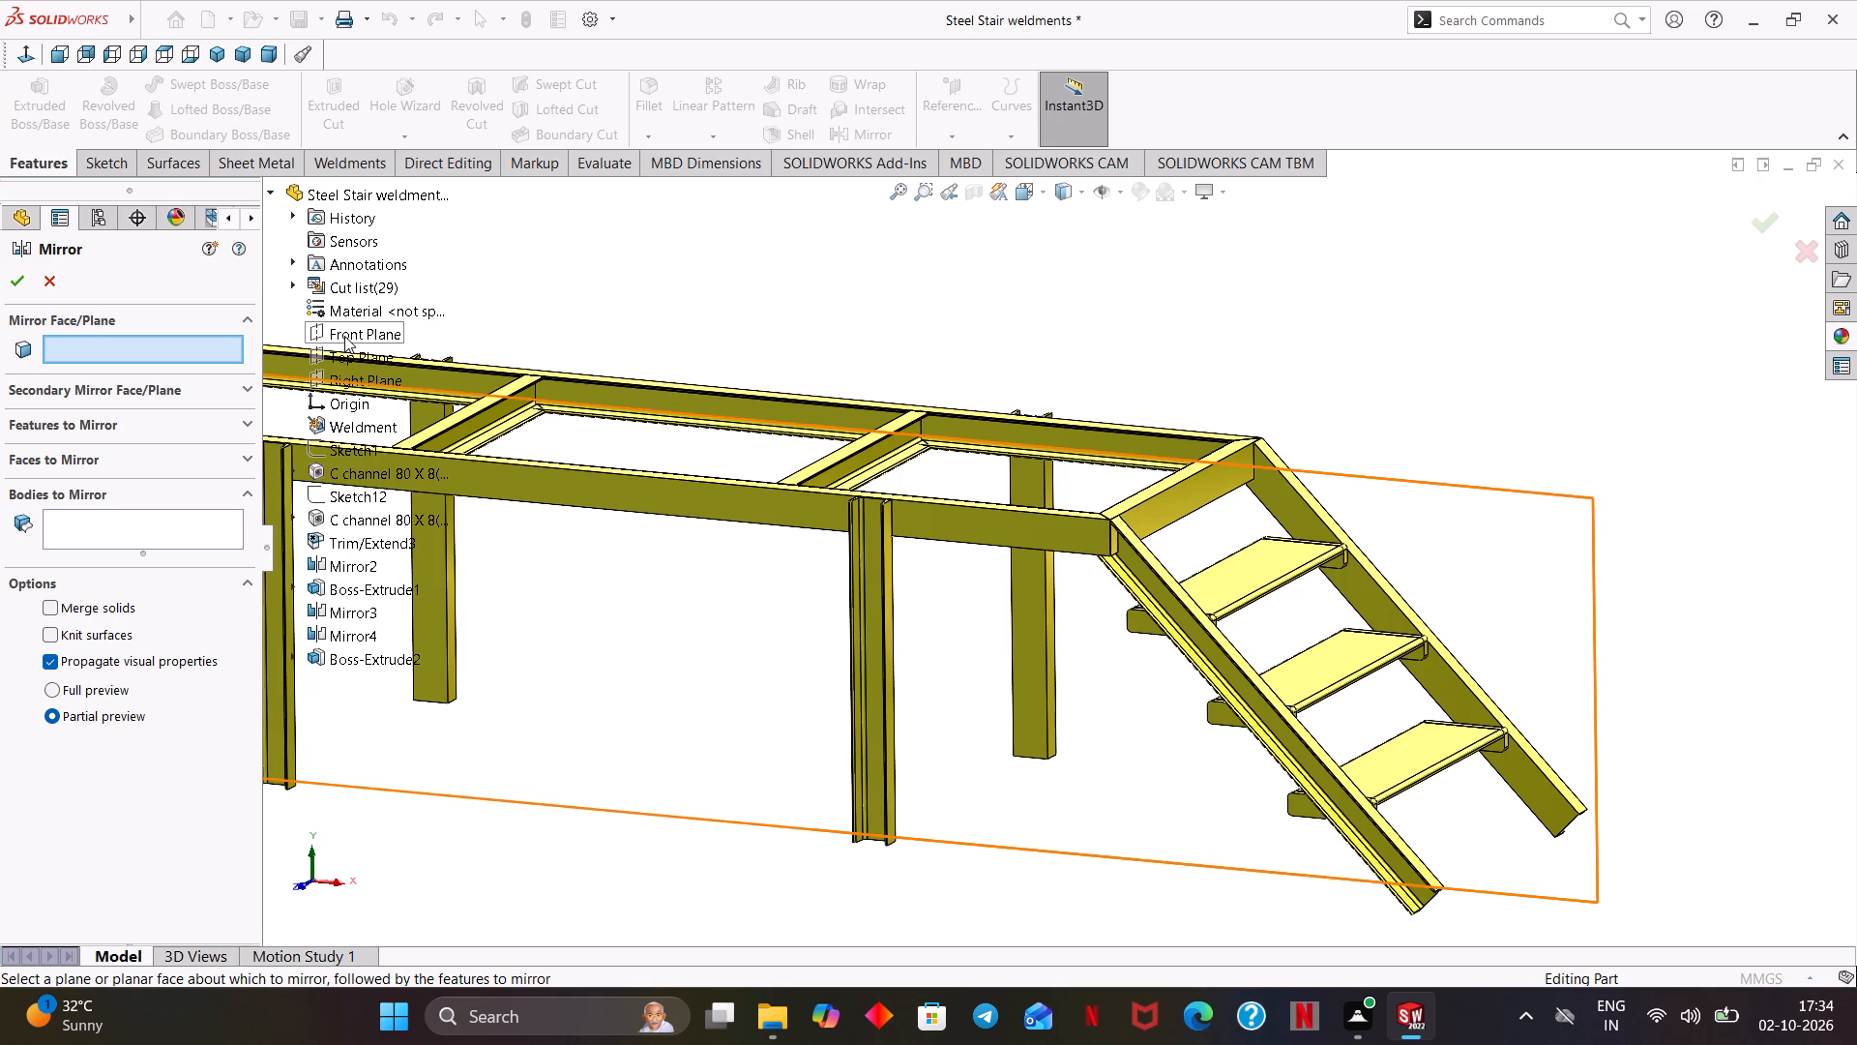
click(341, 380)
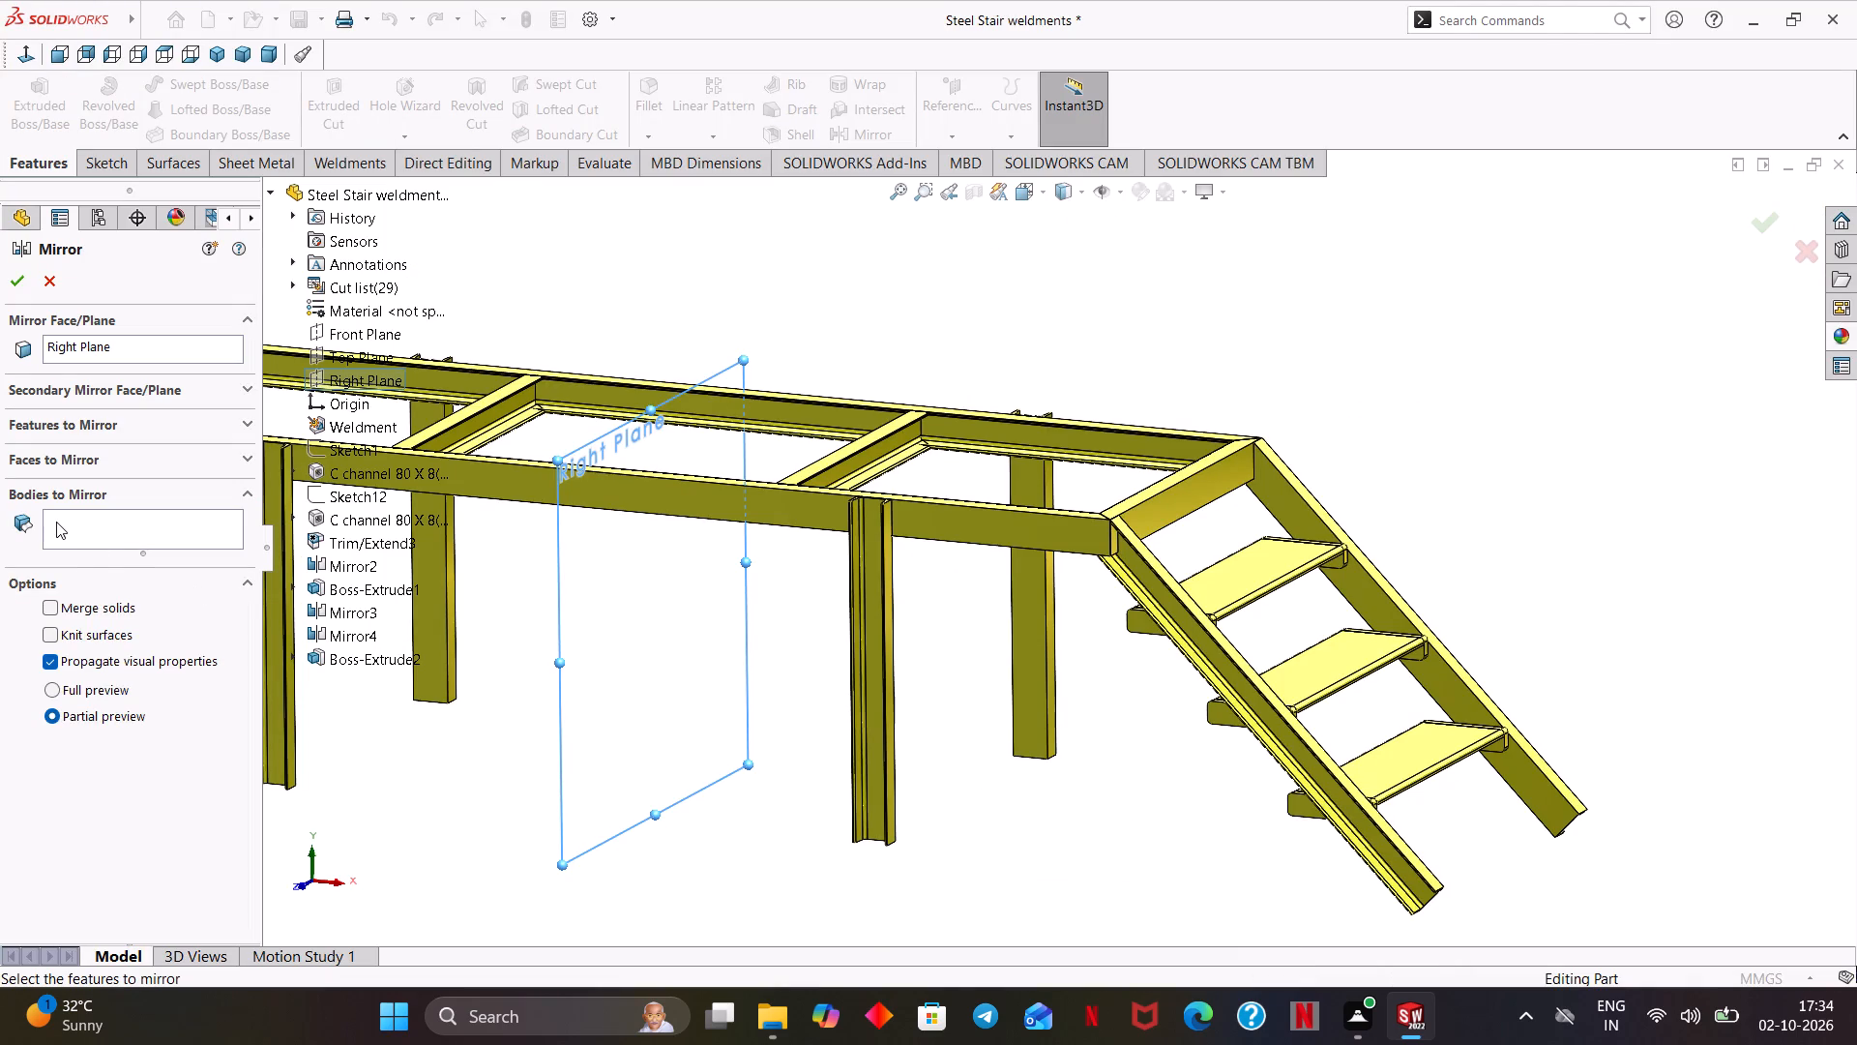
click(70, 512)
click(1247, 580)
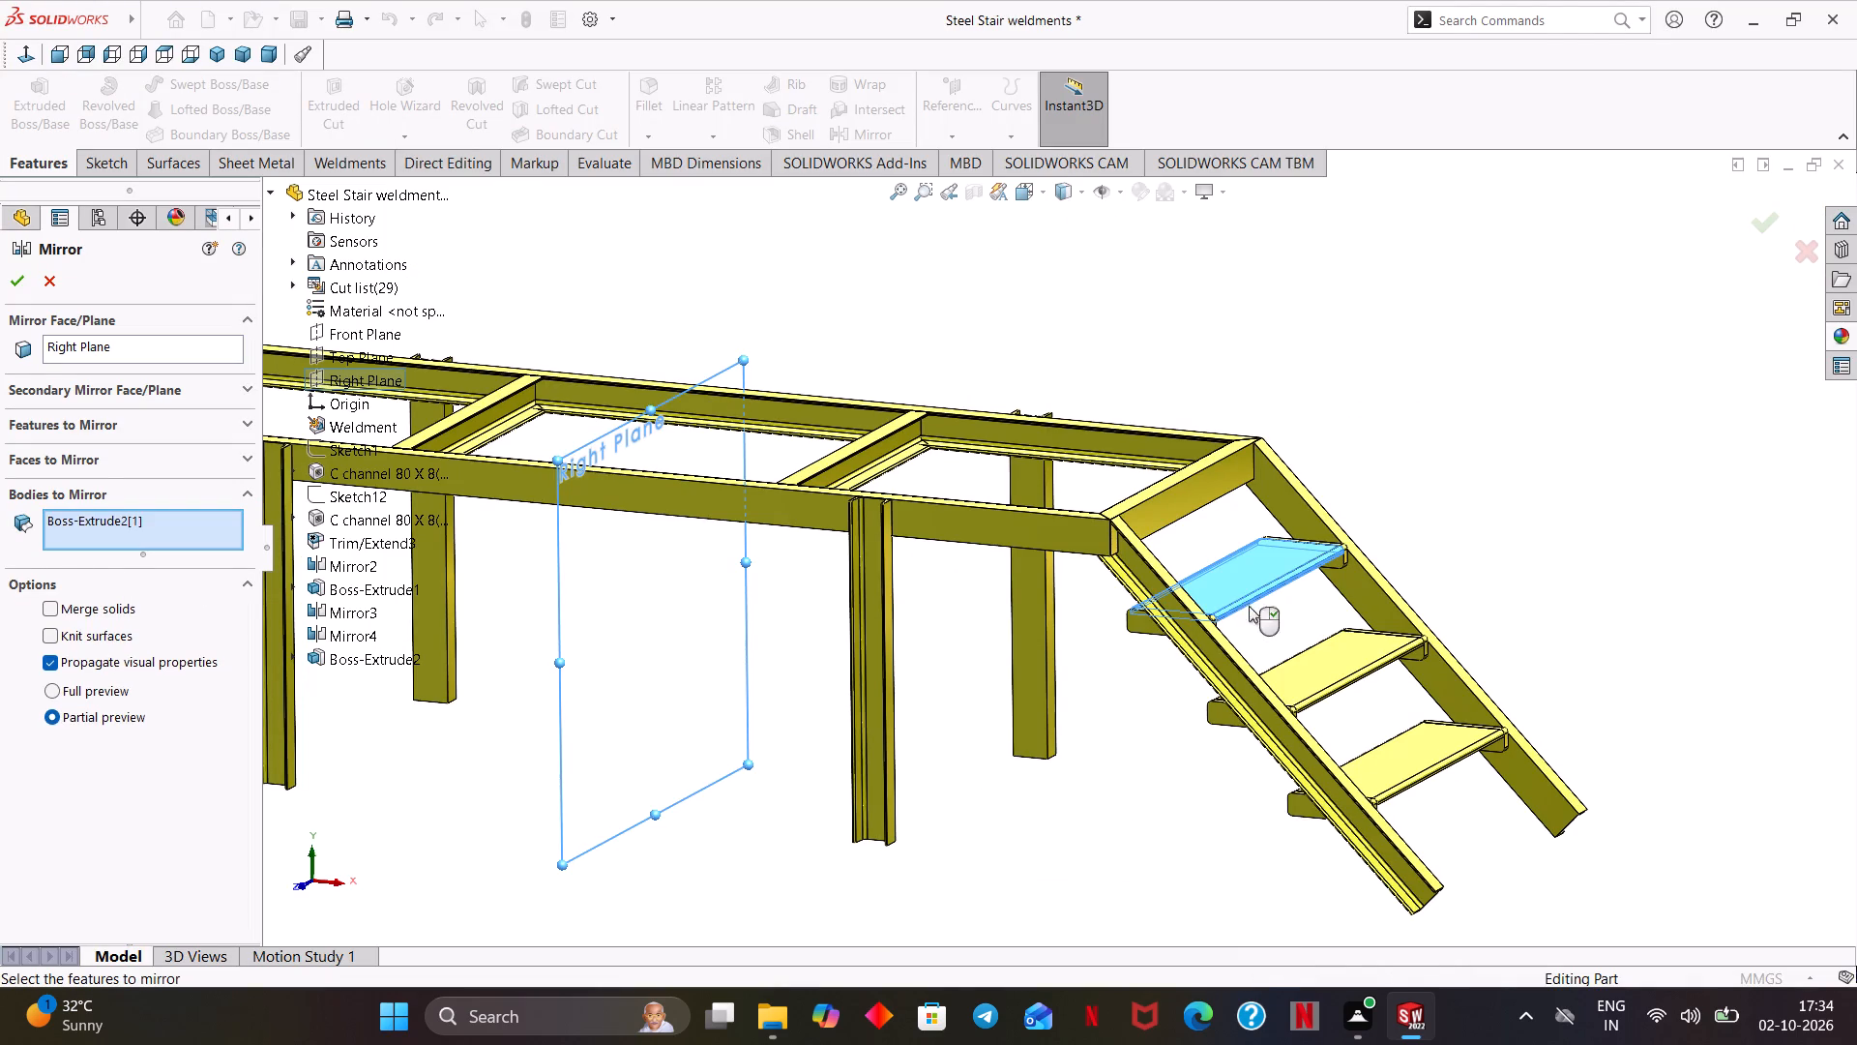
click(1328, 672)
click(1390, 760)
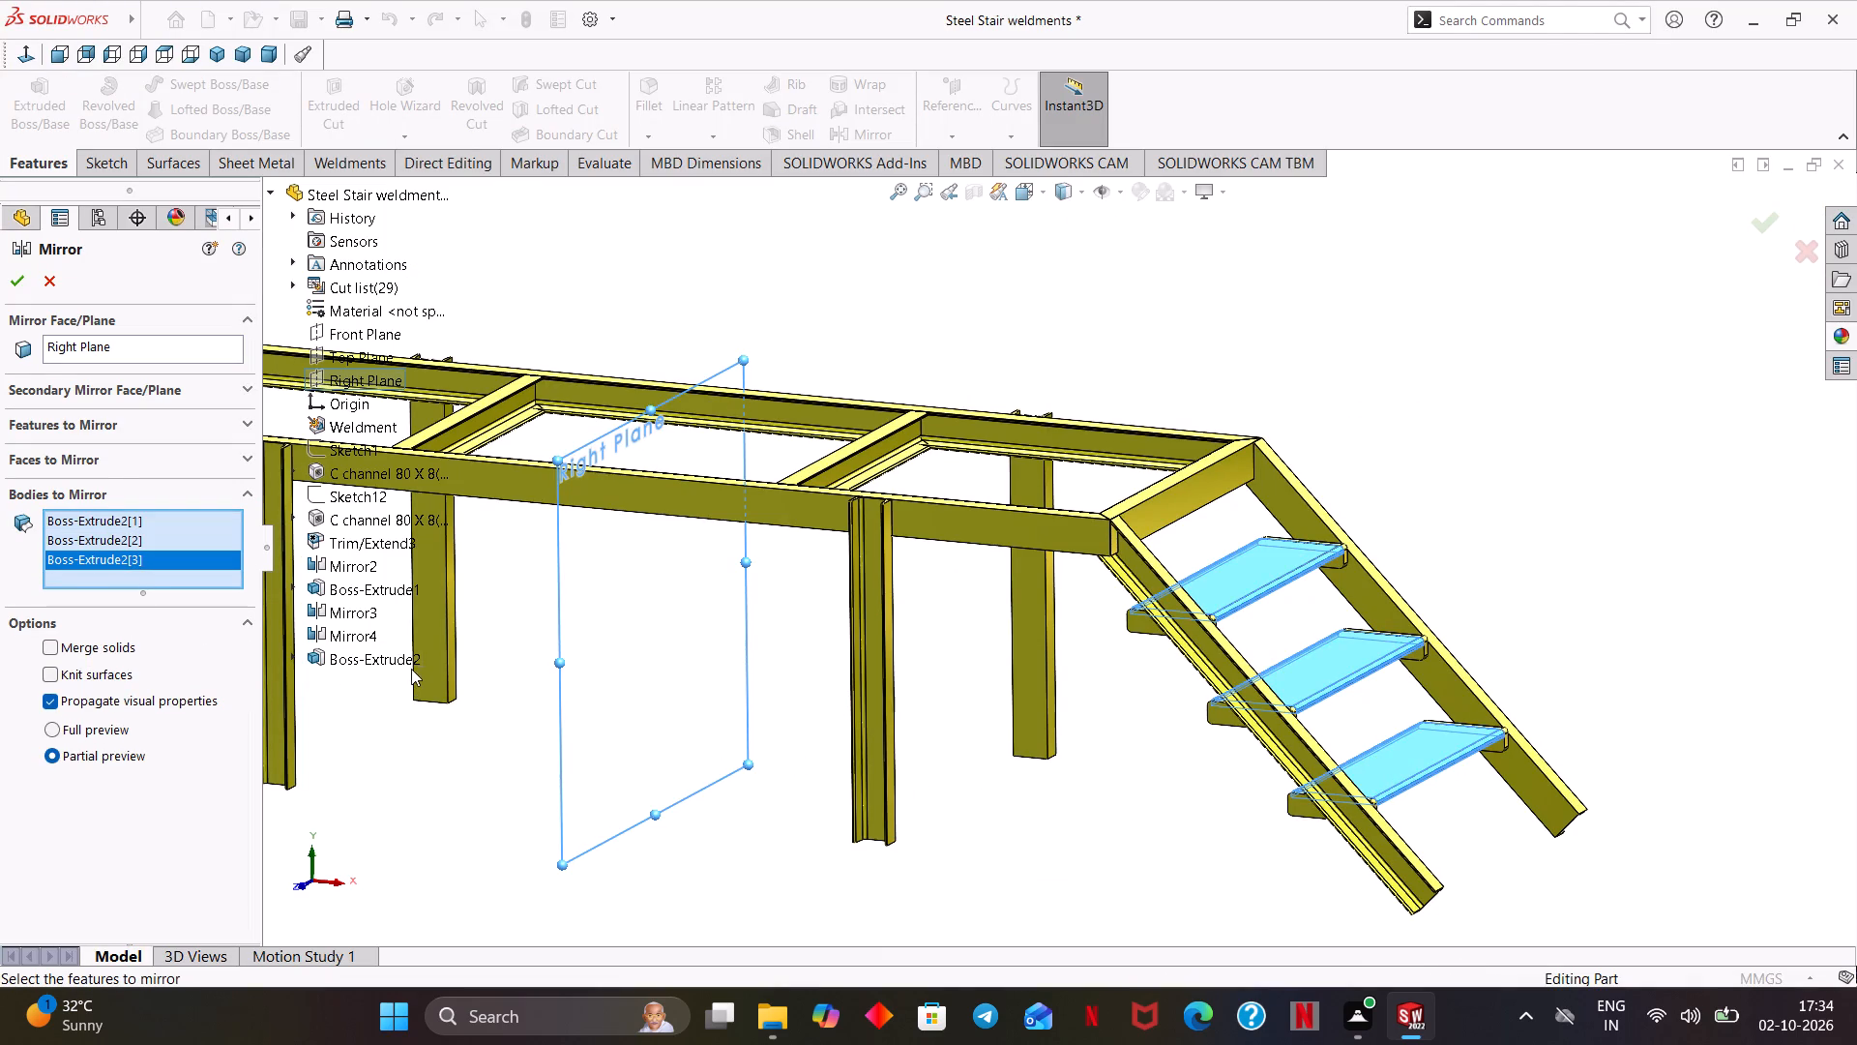
scroll(600, 633, up, 2)
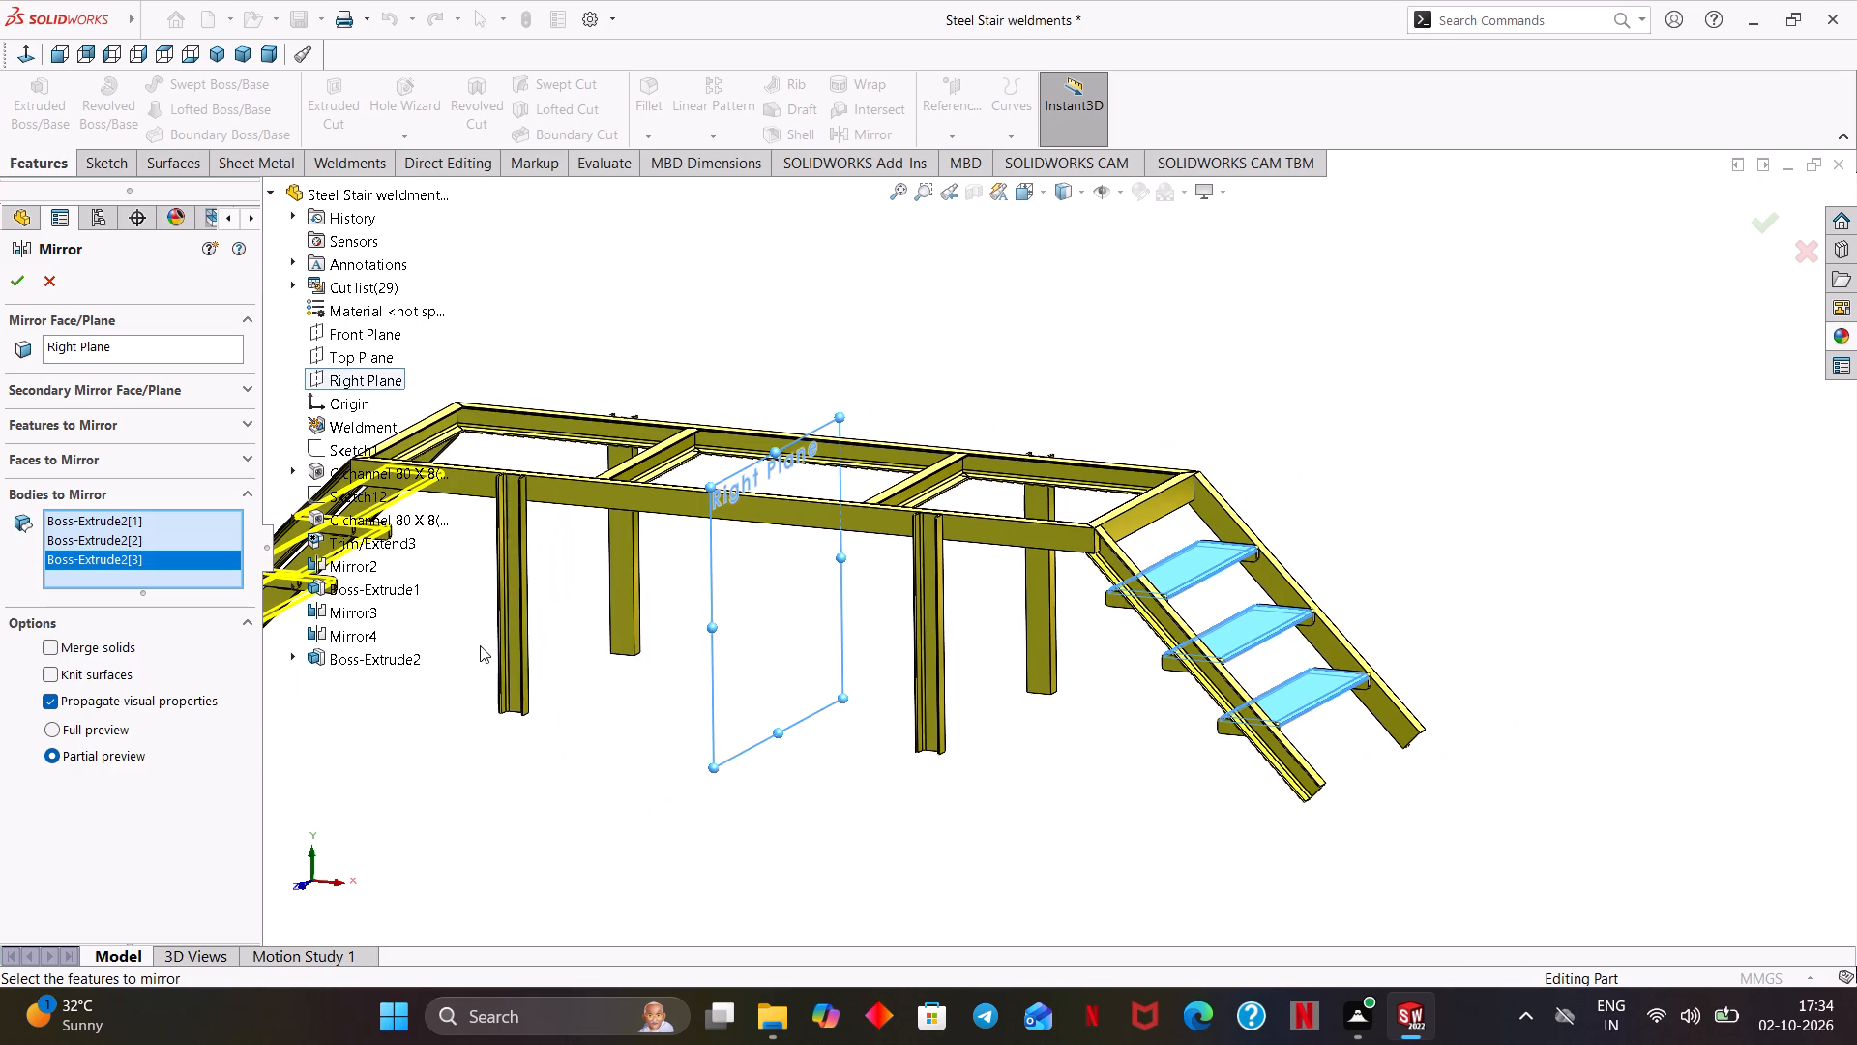
scroll(643, 677, up, 1)
ctrl+middle_drag(612, 722, 878, 734)
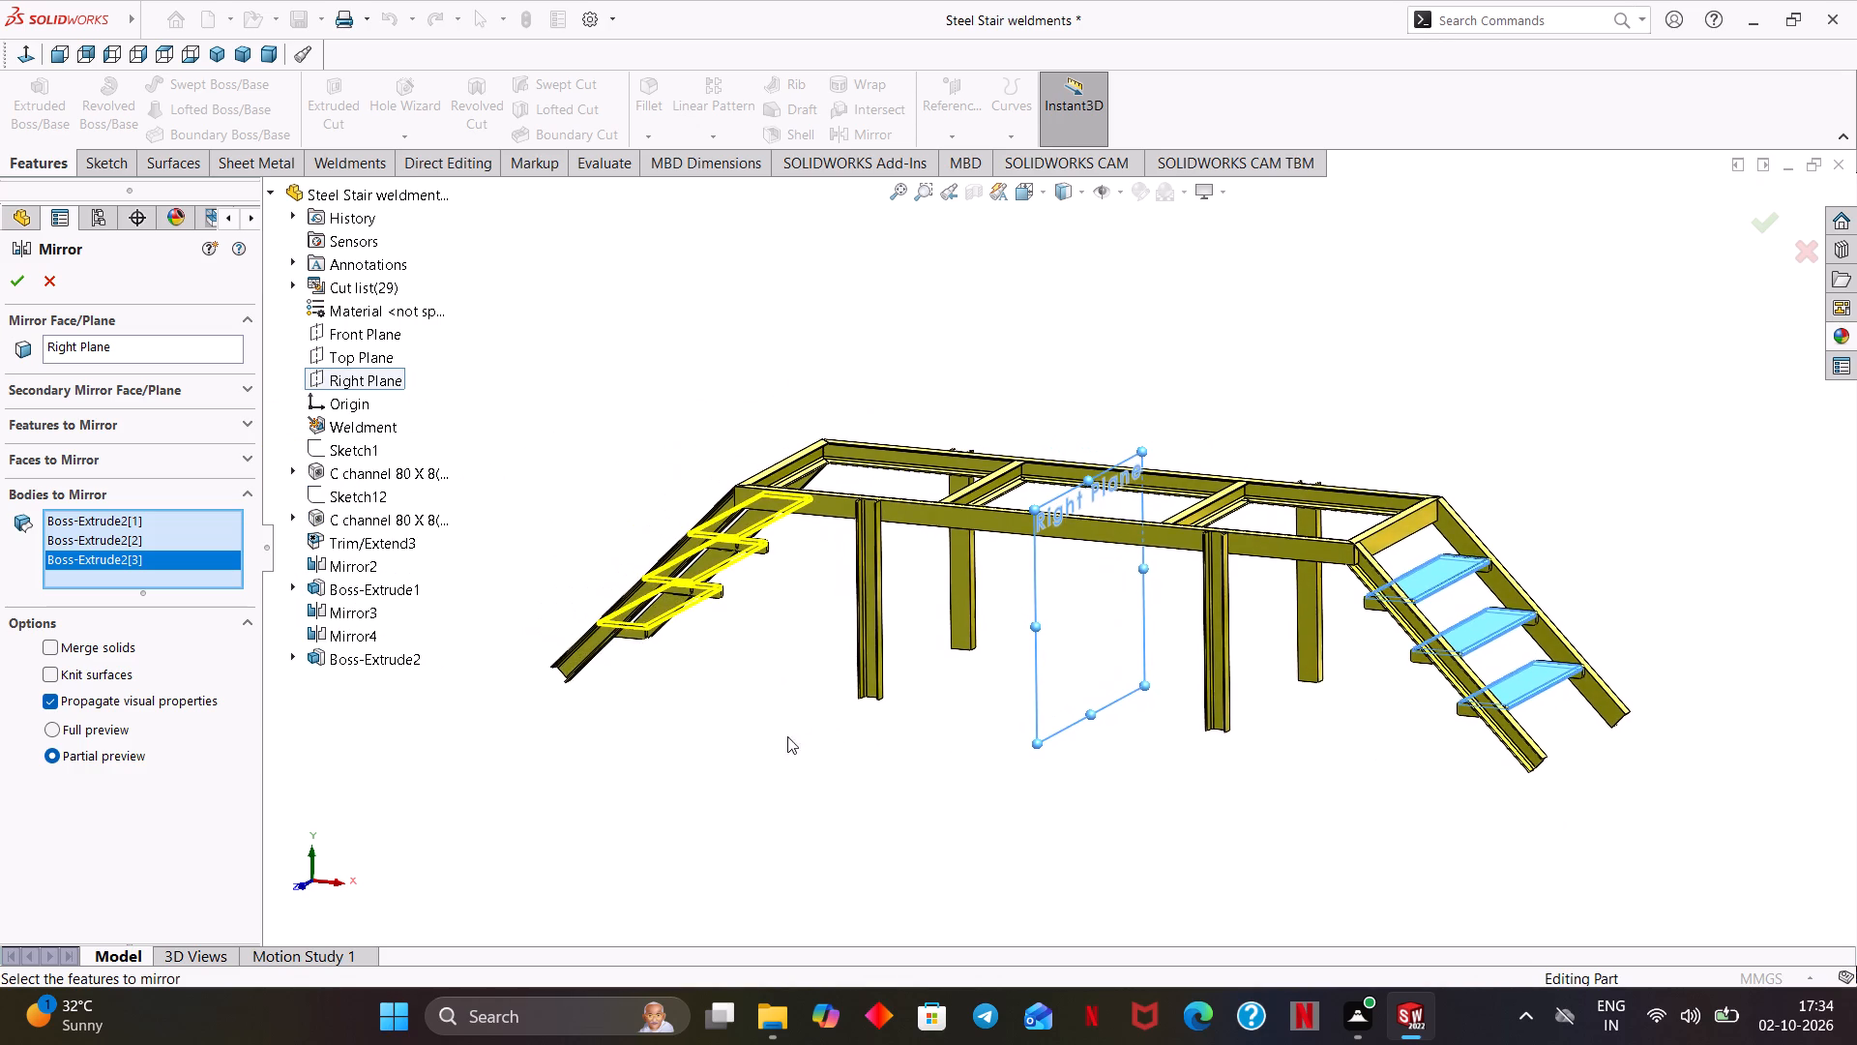
middle_drag(742, 736, 842, 832)
click(103, 731)
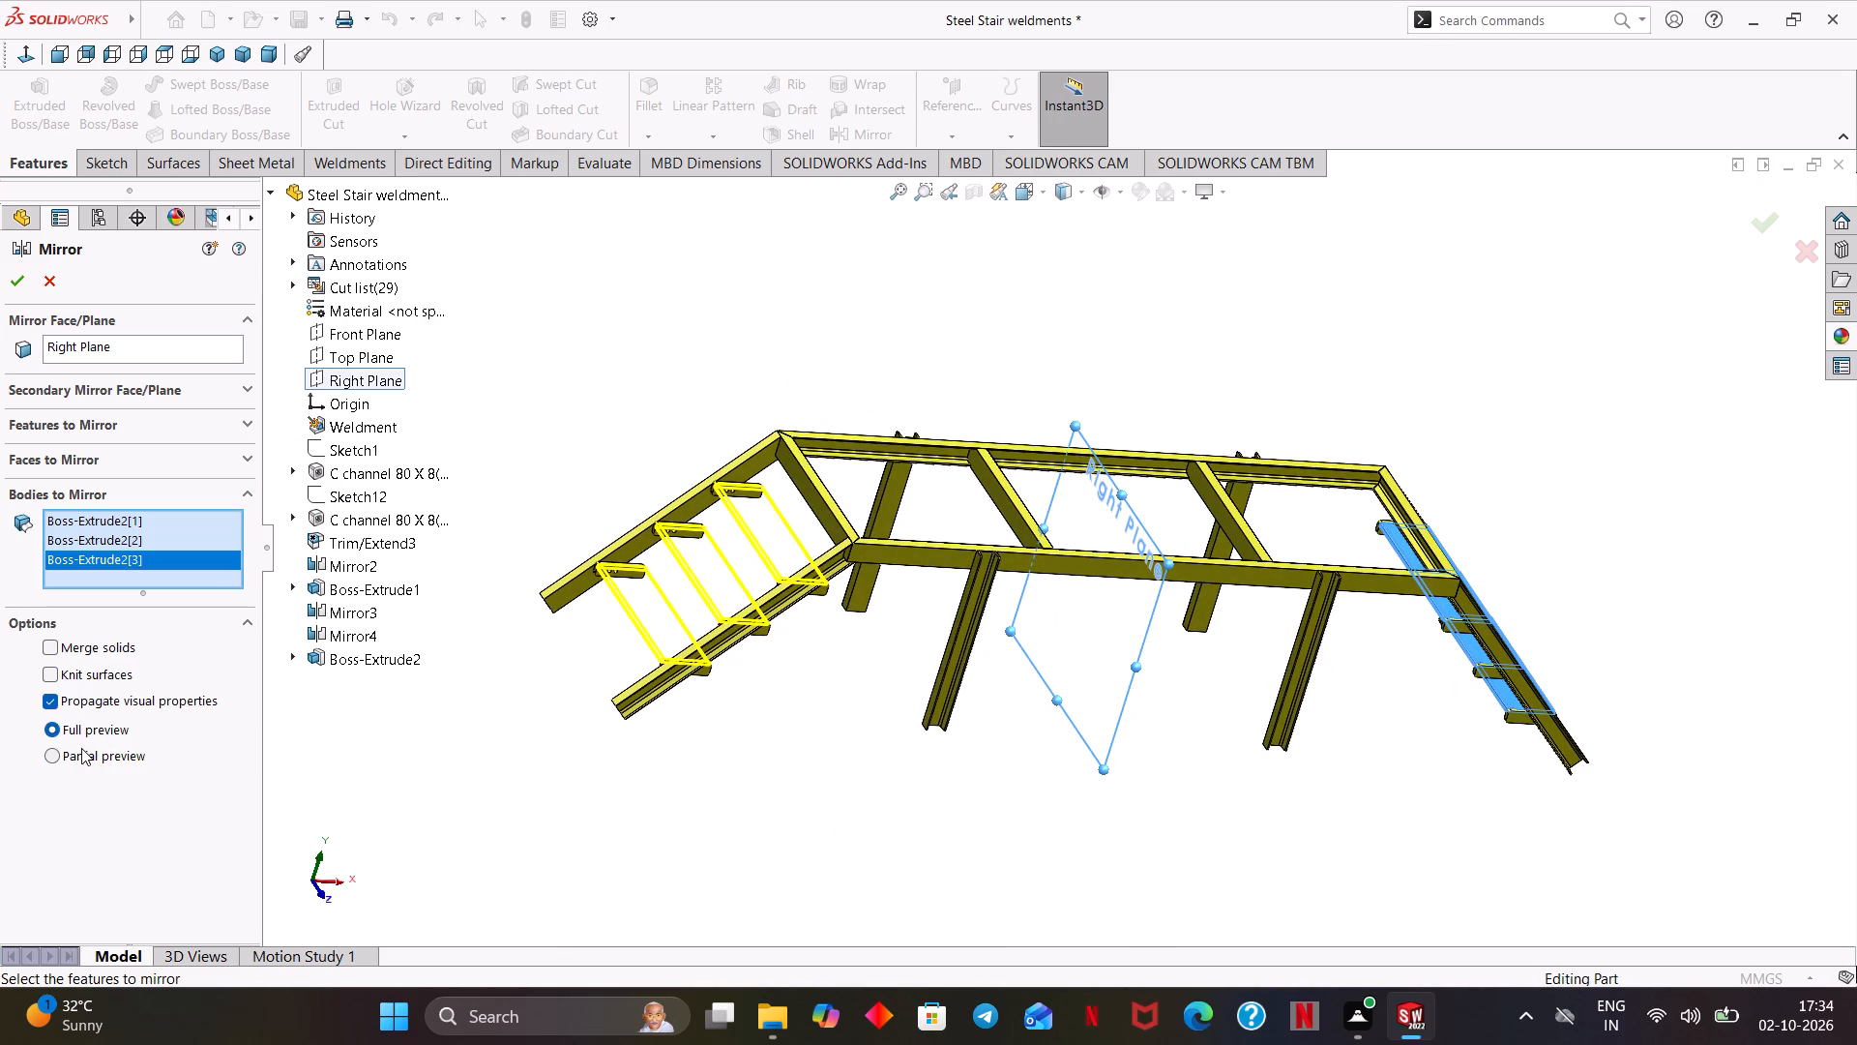
click(80, 752)
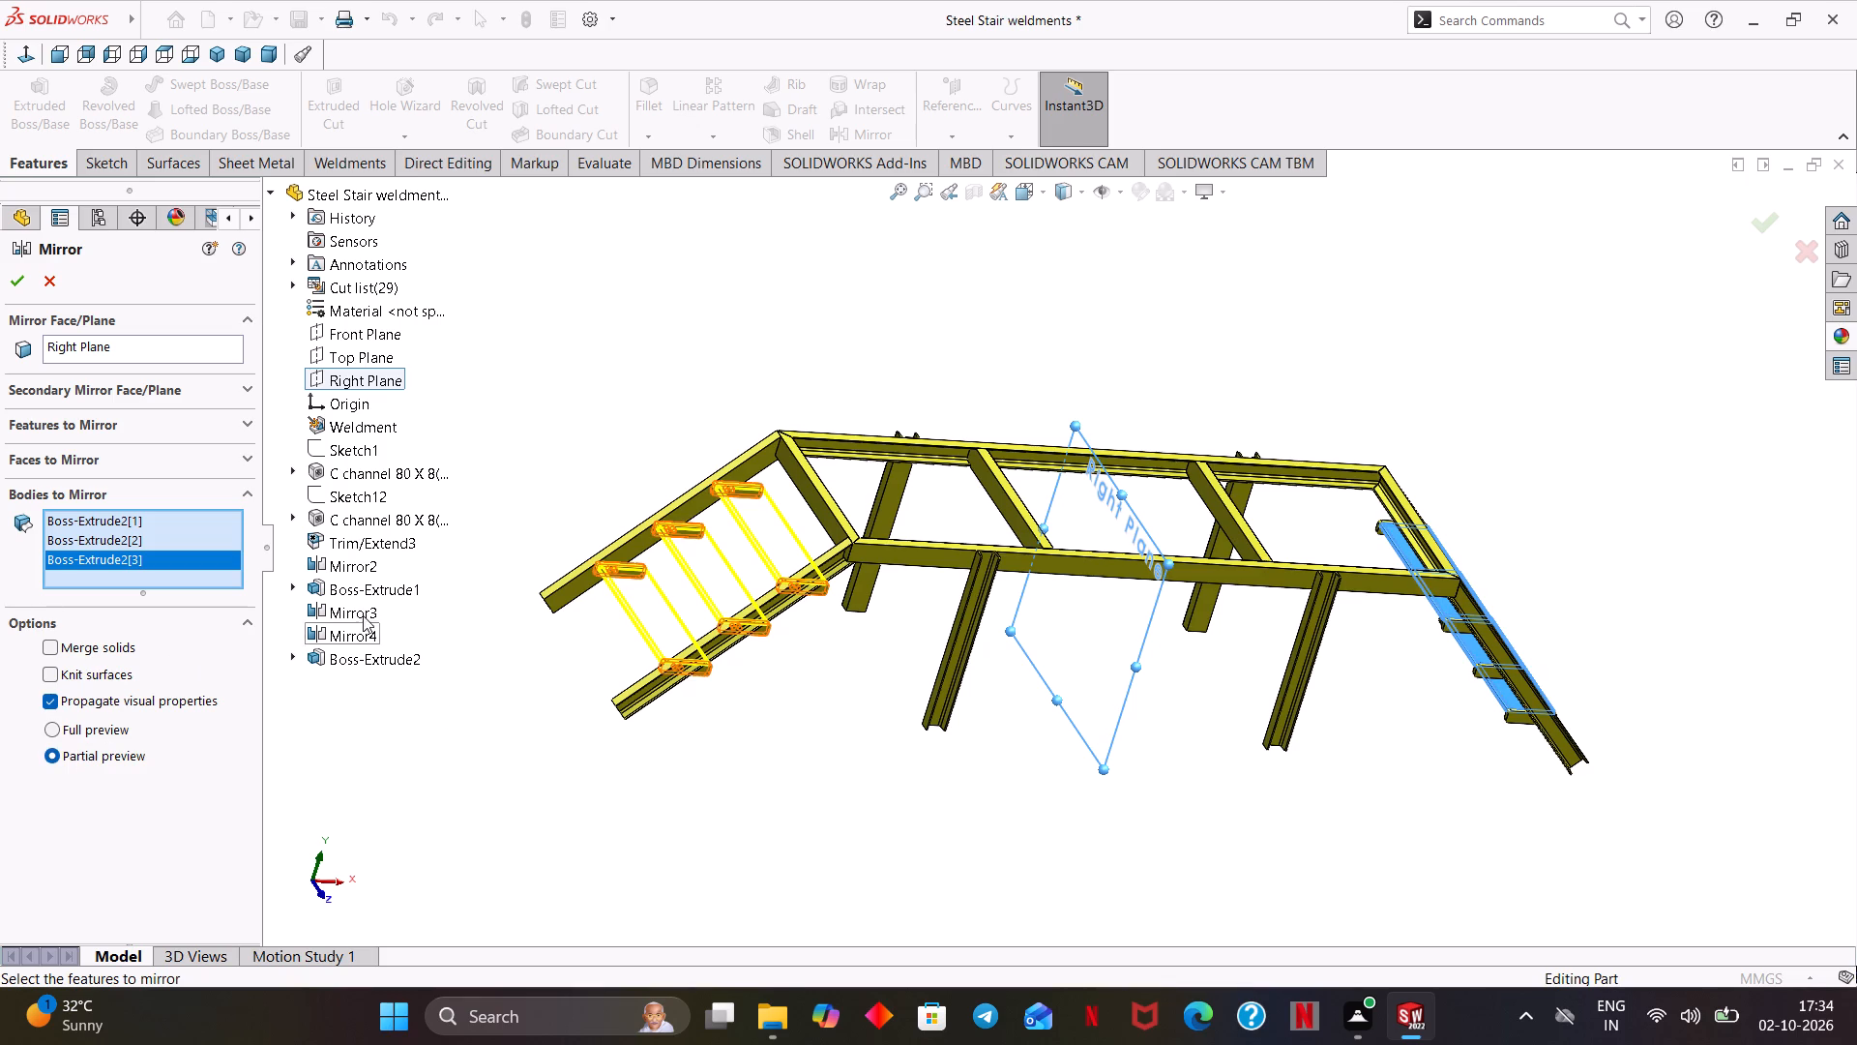
click(21, 285)
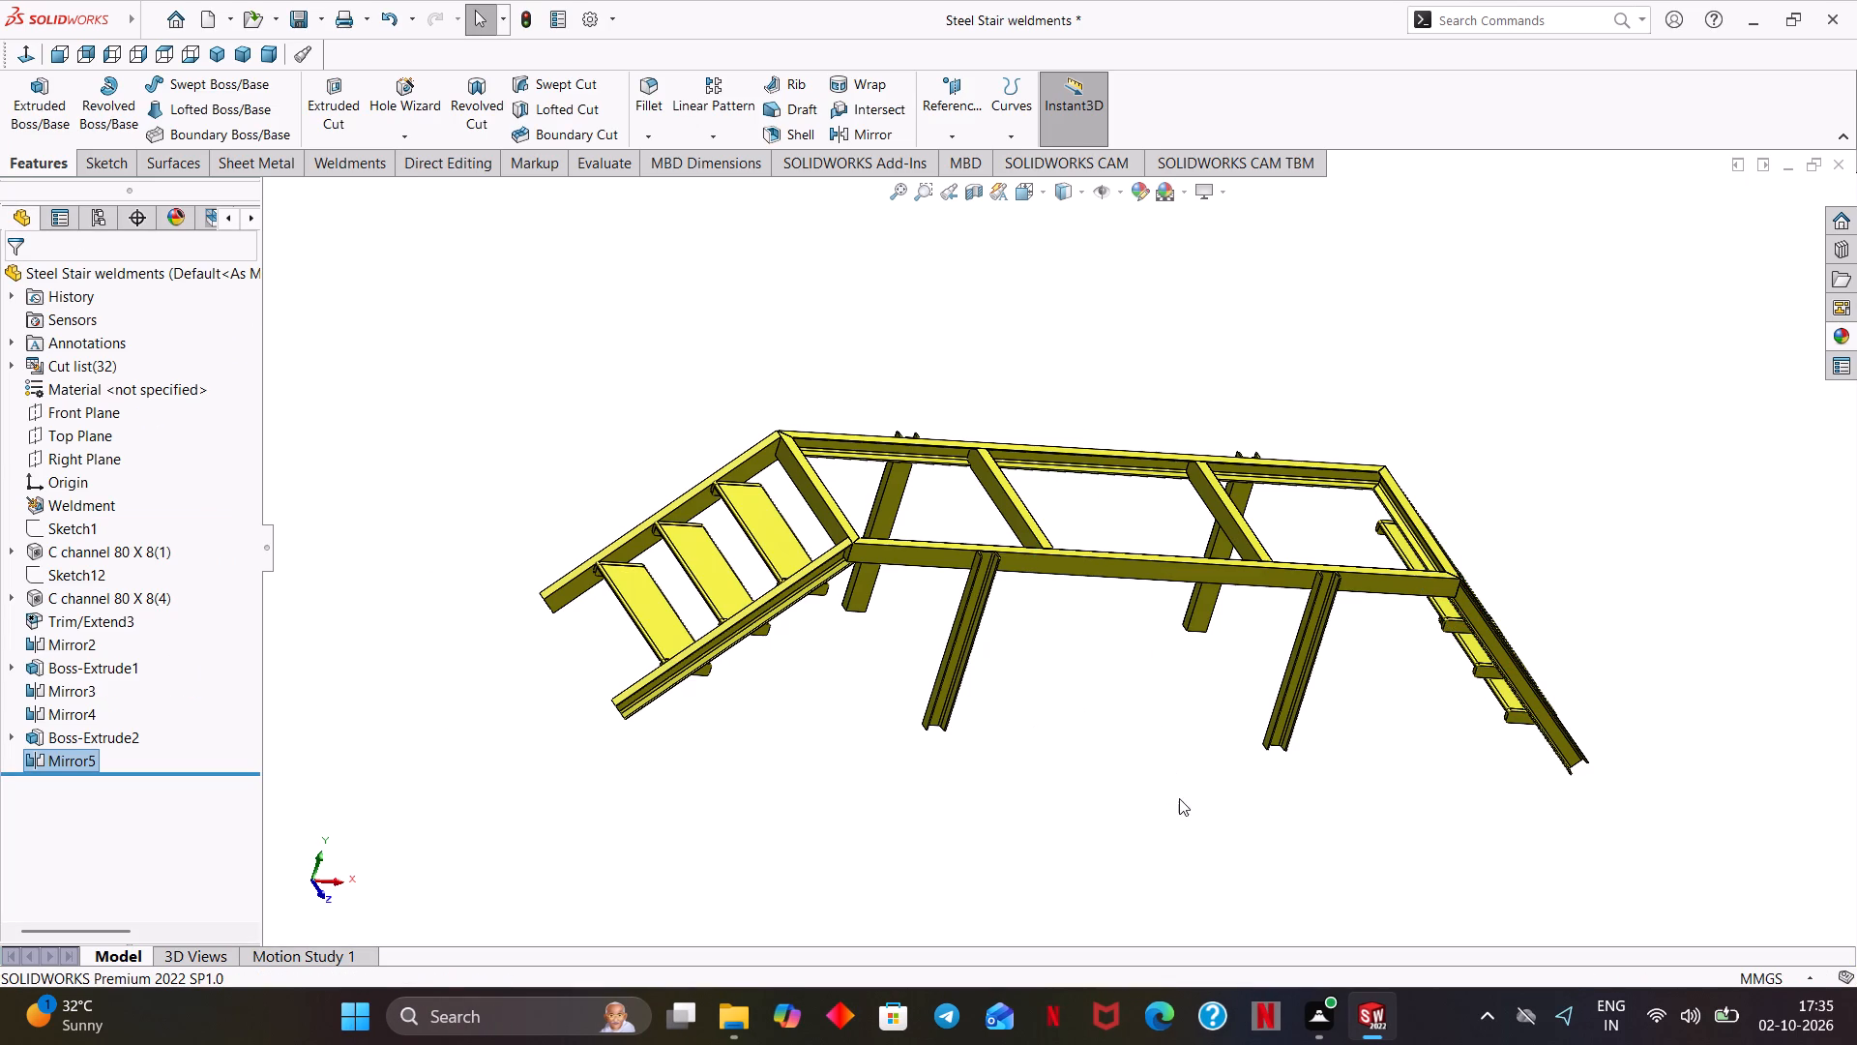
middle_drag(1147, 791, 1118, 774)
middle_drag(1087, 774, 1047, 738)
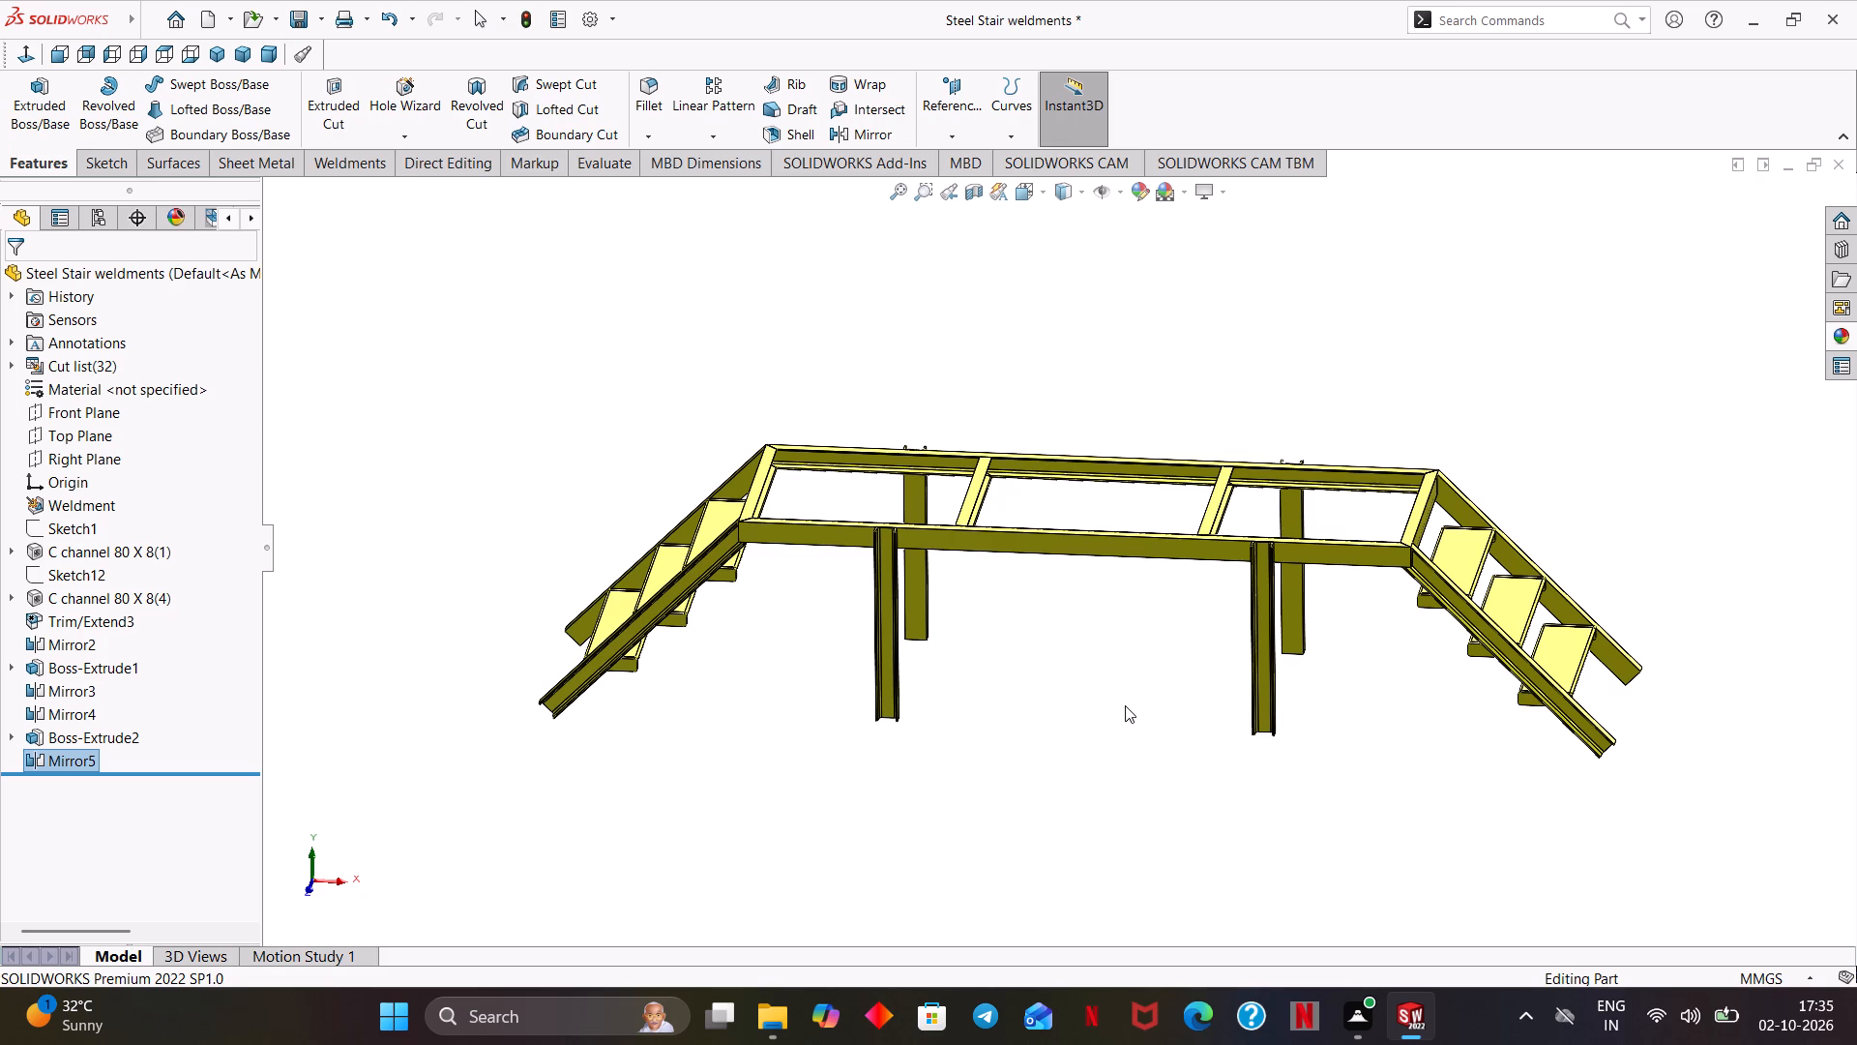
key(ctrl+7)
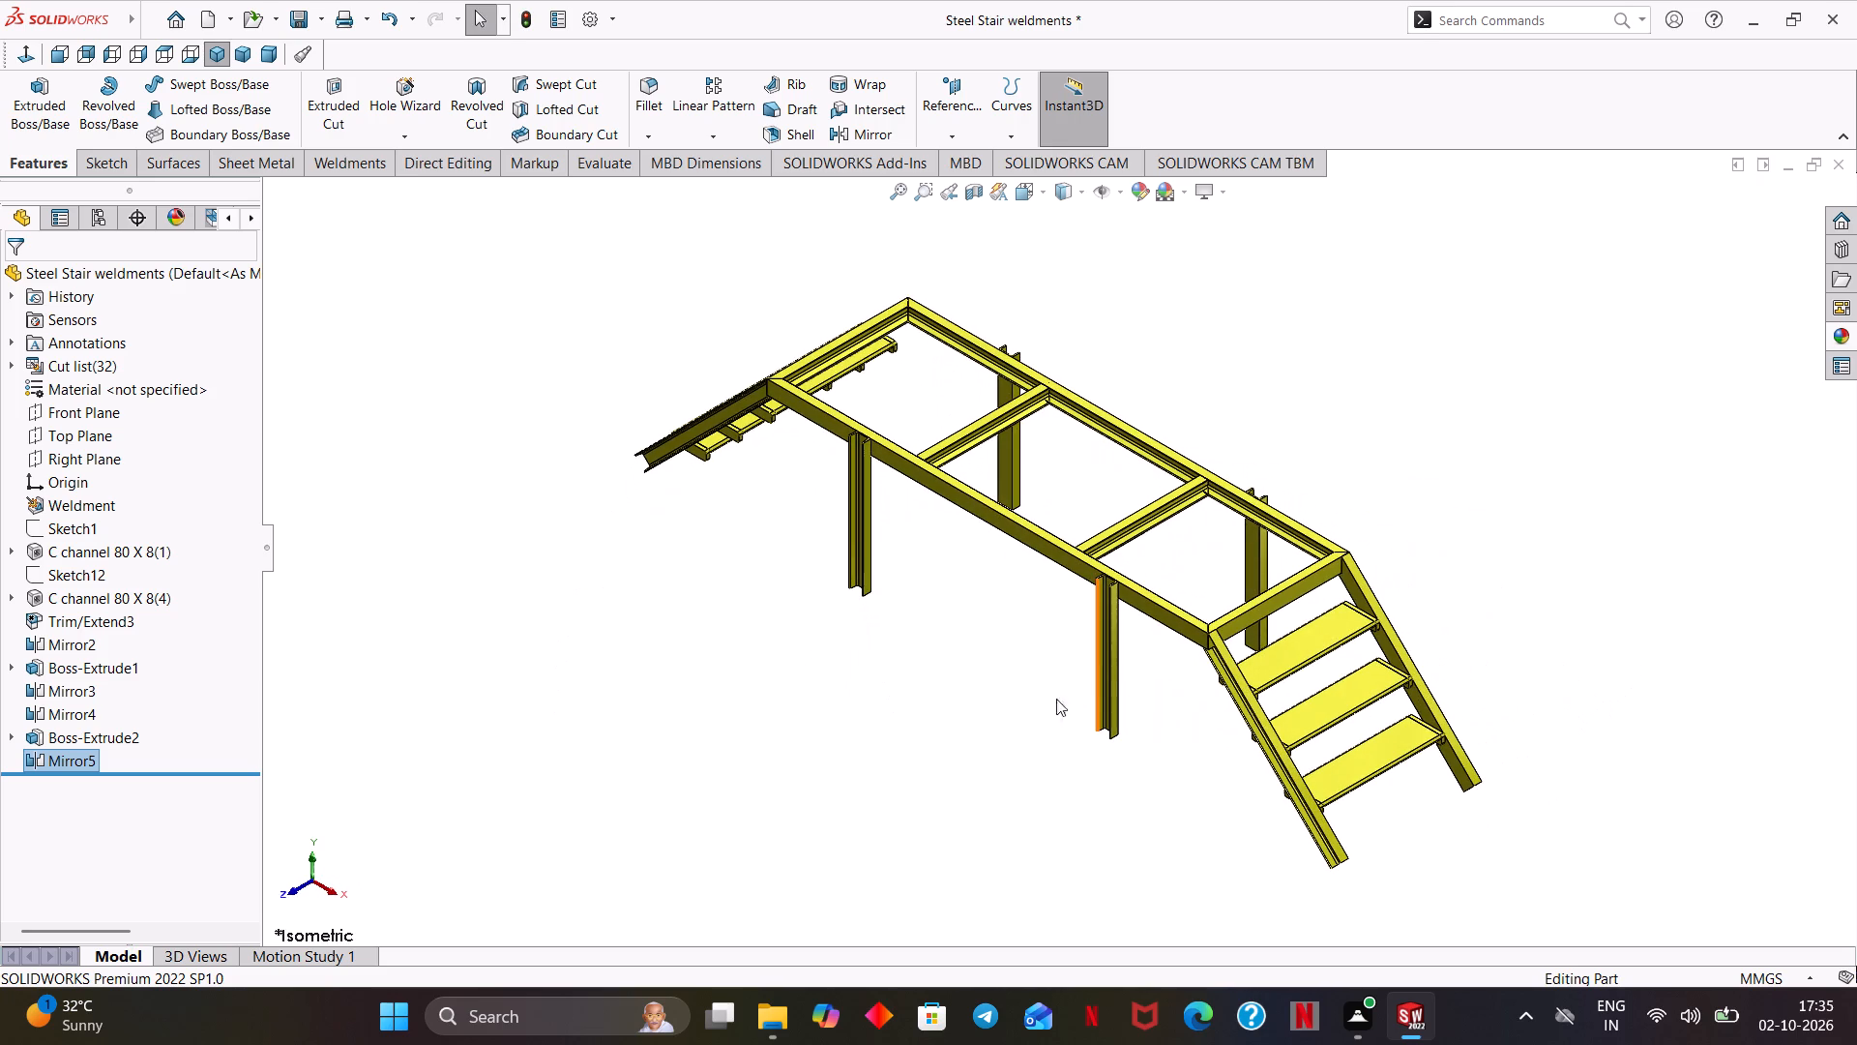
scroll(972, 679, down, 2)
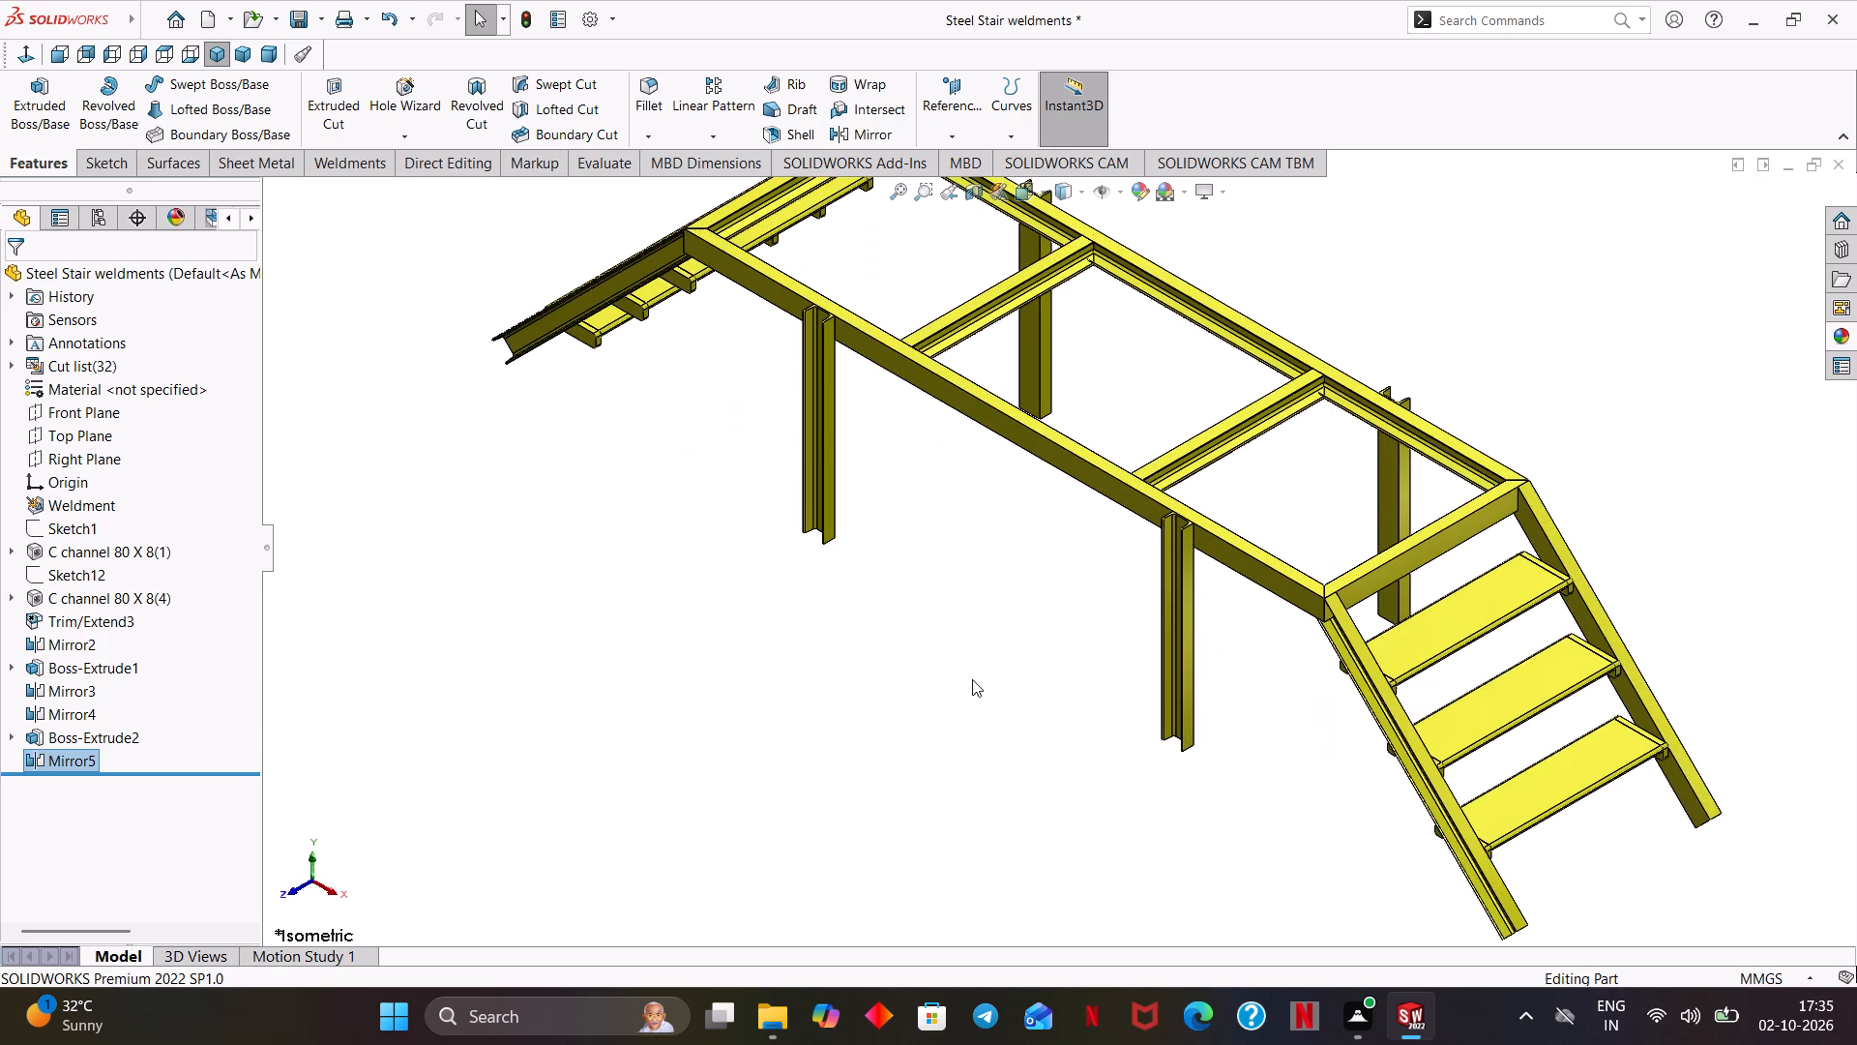
Sketch a corner rectangle on the top face of the platform frame, spanning its opposite outer corners.
ctrl+middle_drag(972, 679, 983, 830)
middle_drag(998, 747, 987, 761)
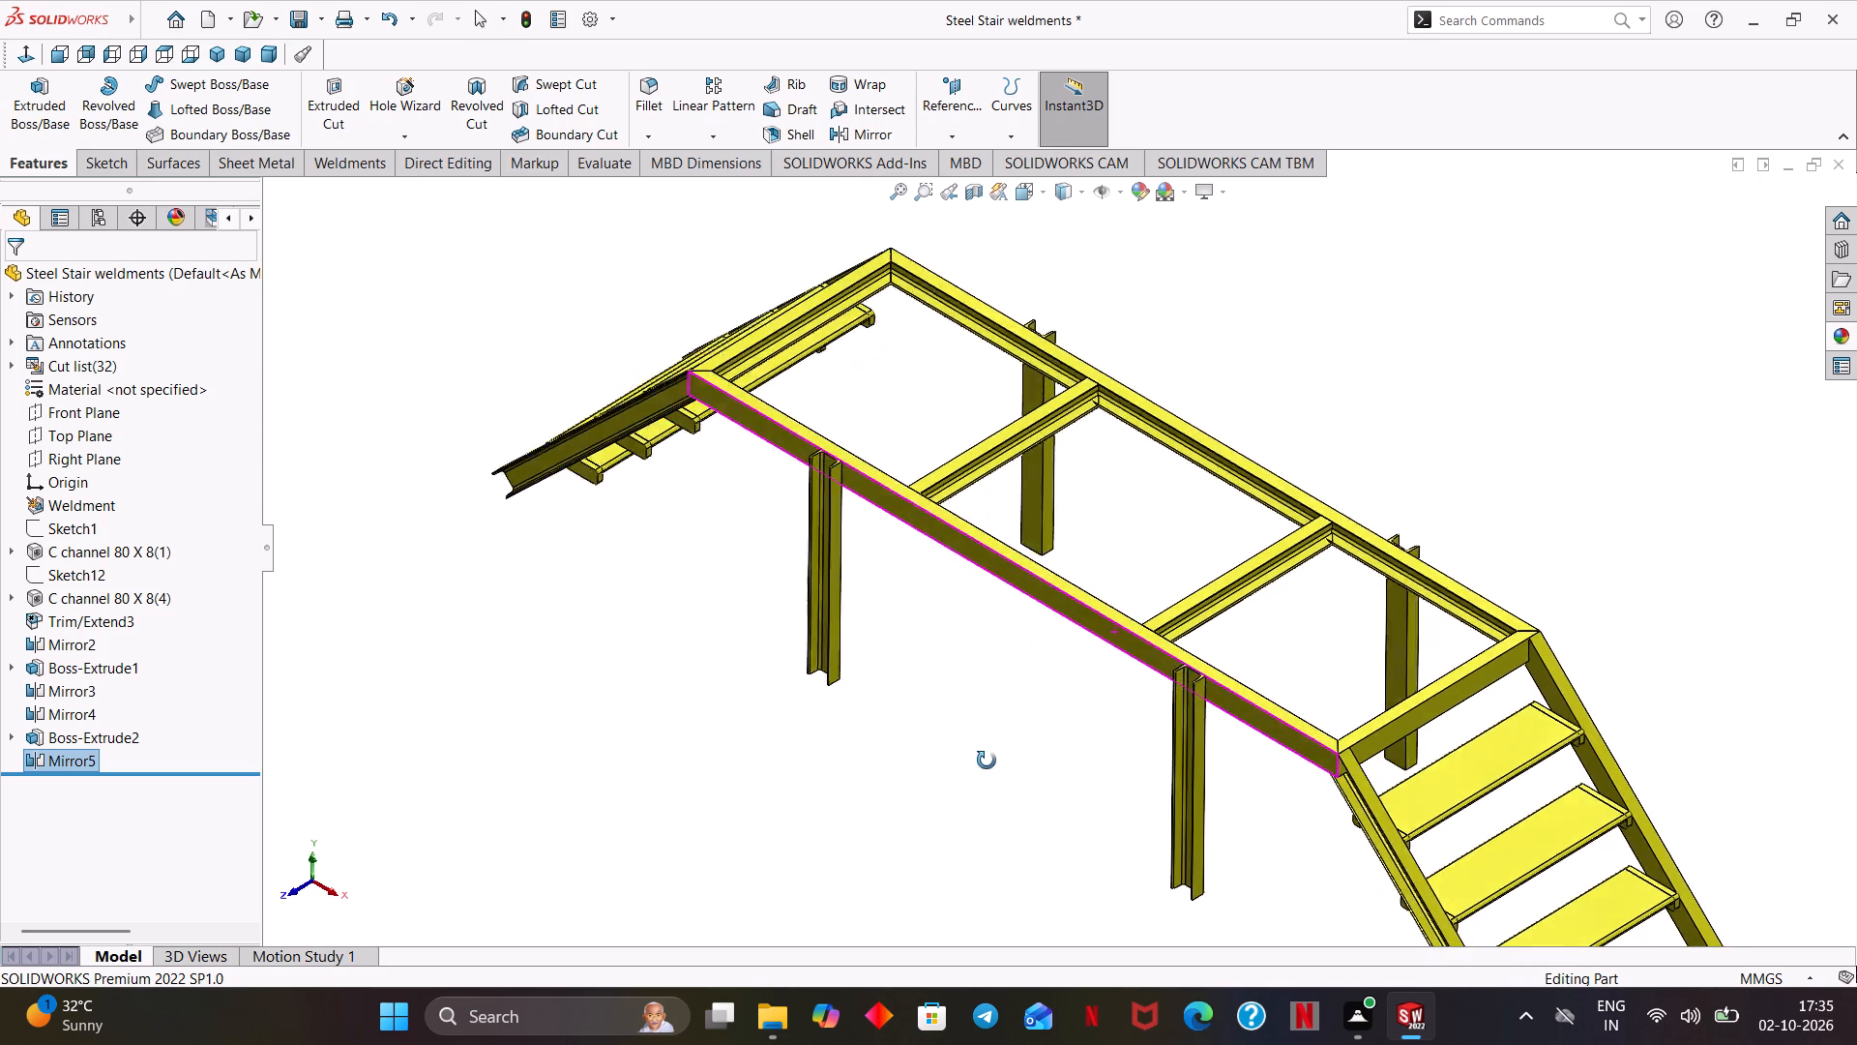
middle_drag(987, 761, 958, 795)
scroll(1028, 705, down, 4)
ctrl+middle_drag(1063, 619, 930, 756)
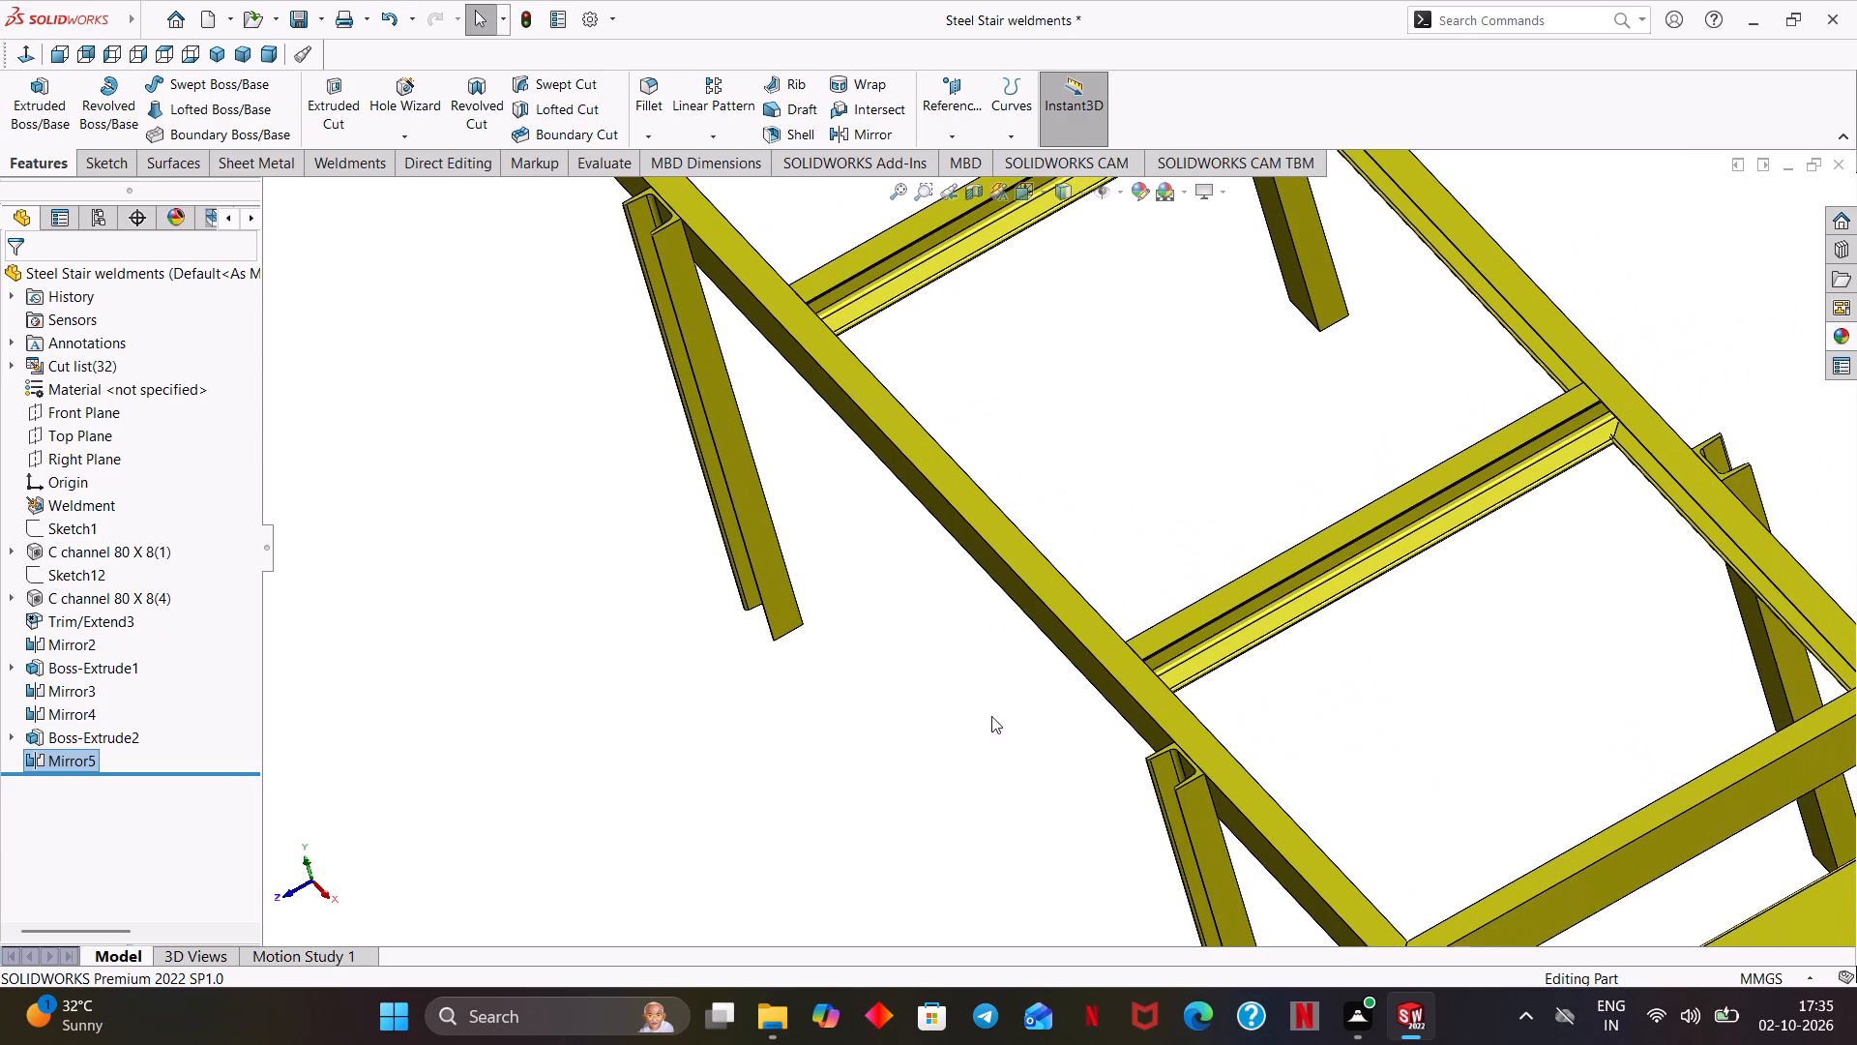
scroll(1078, 612, down, 4)
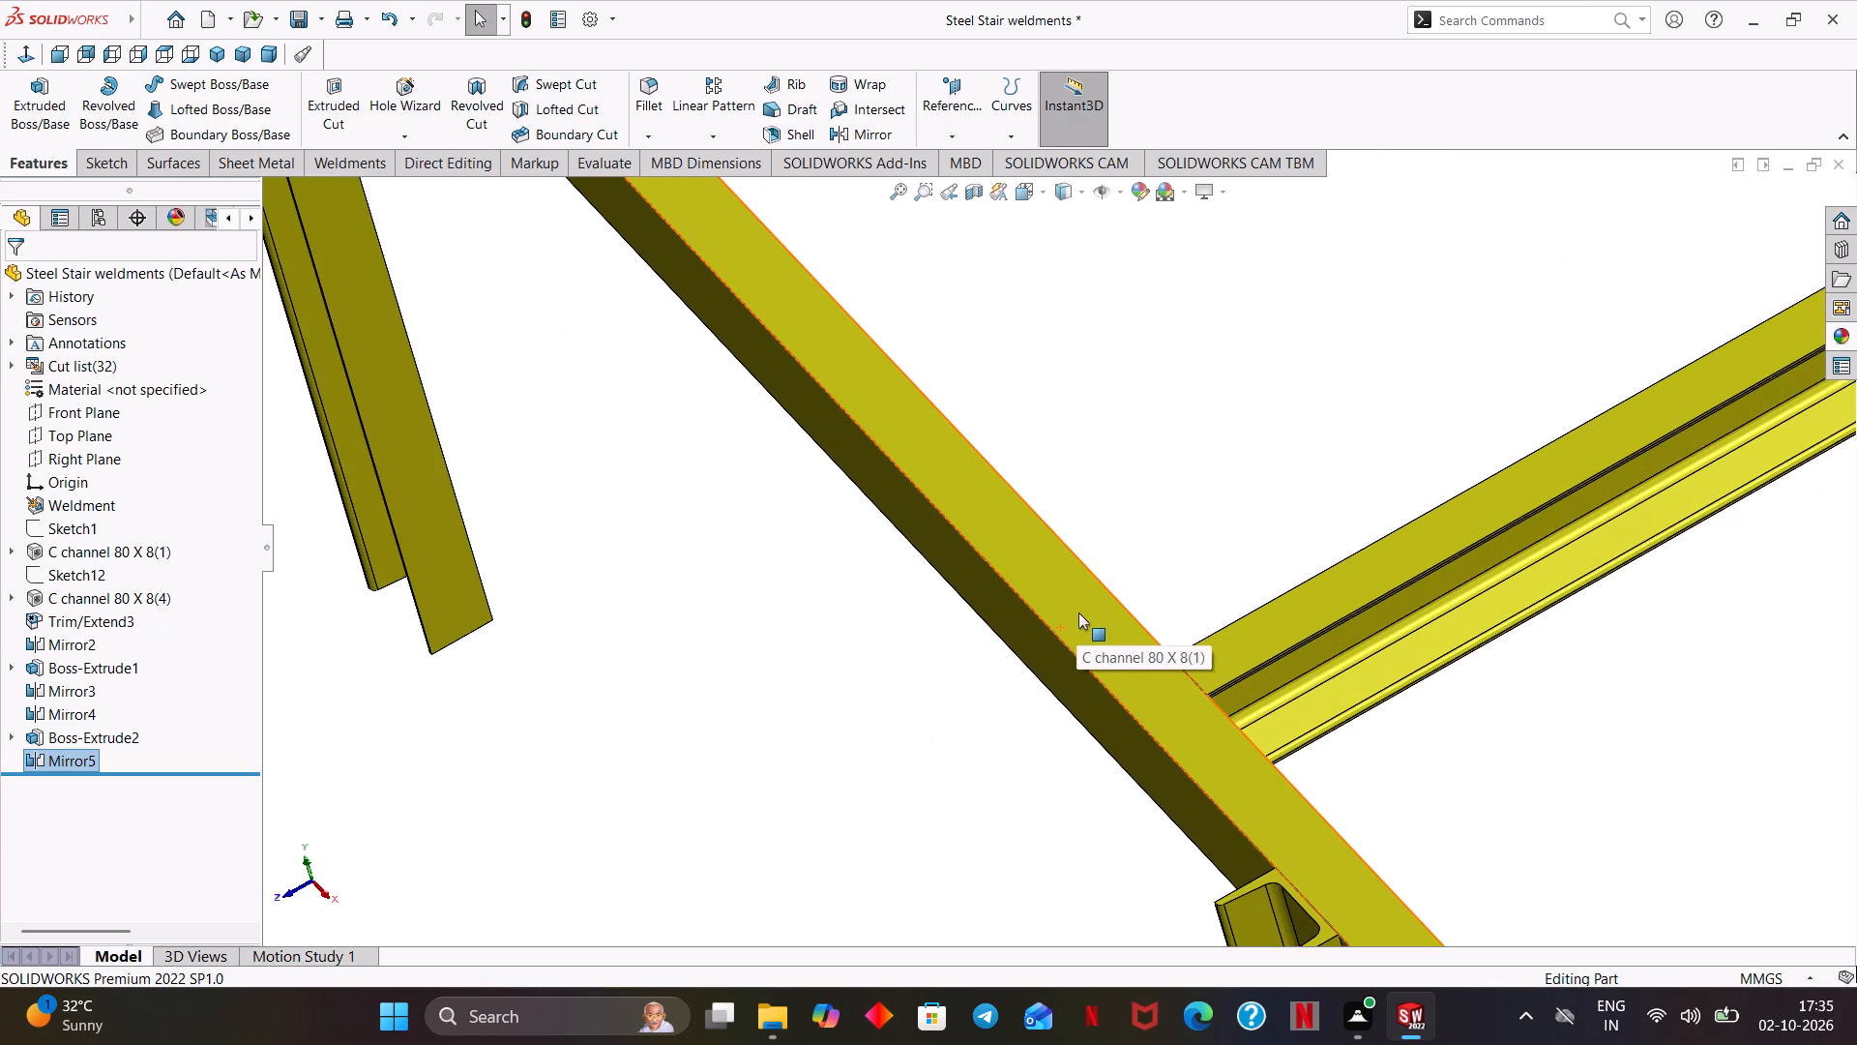
click(1078, 612)
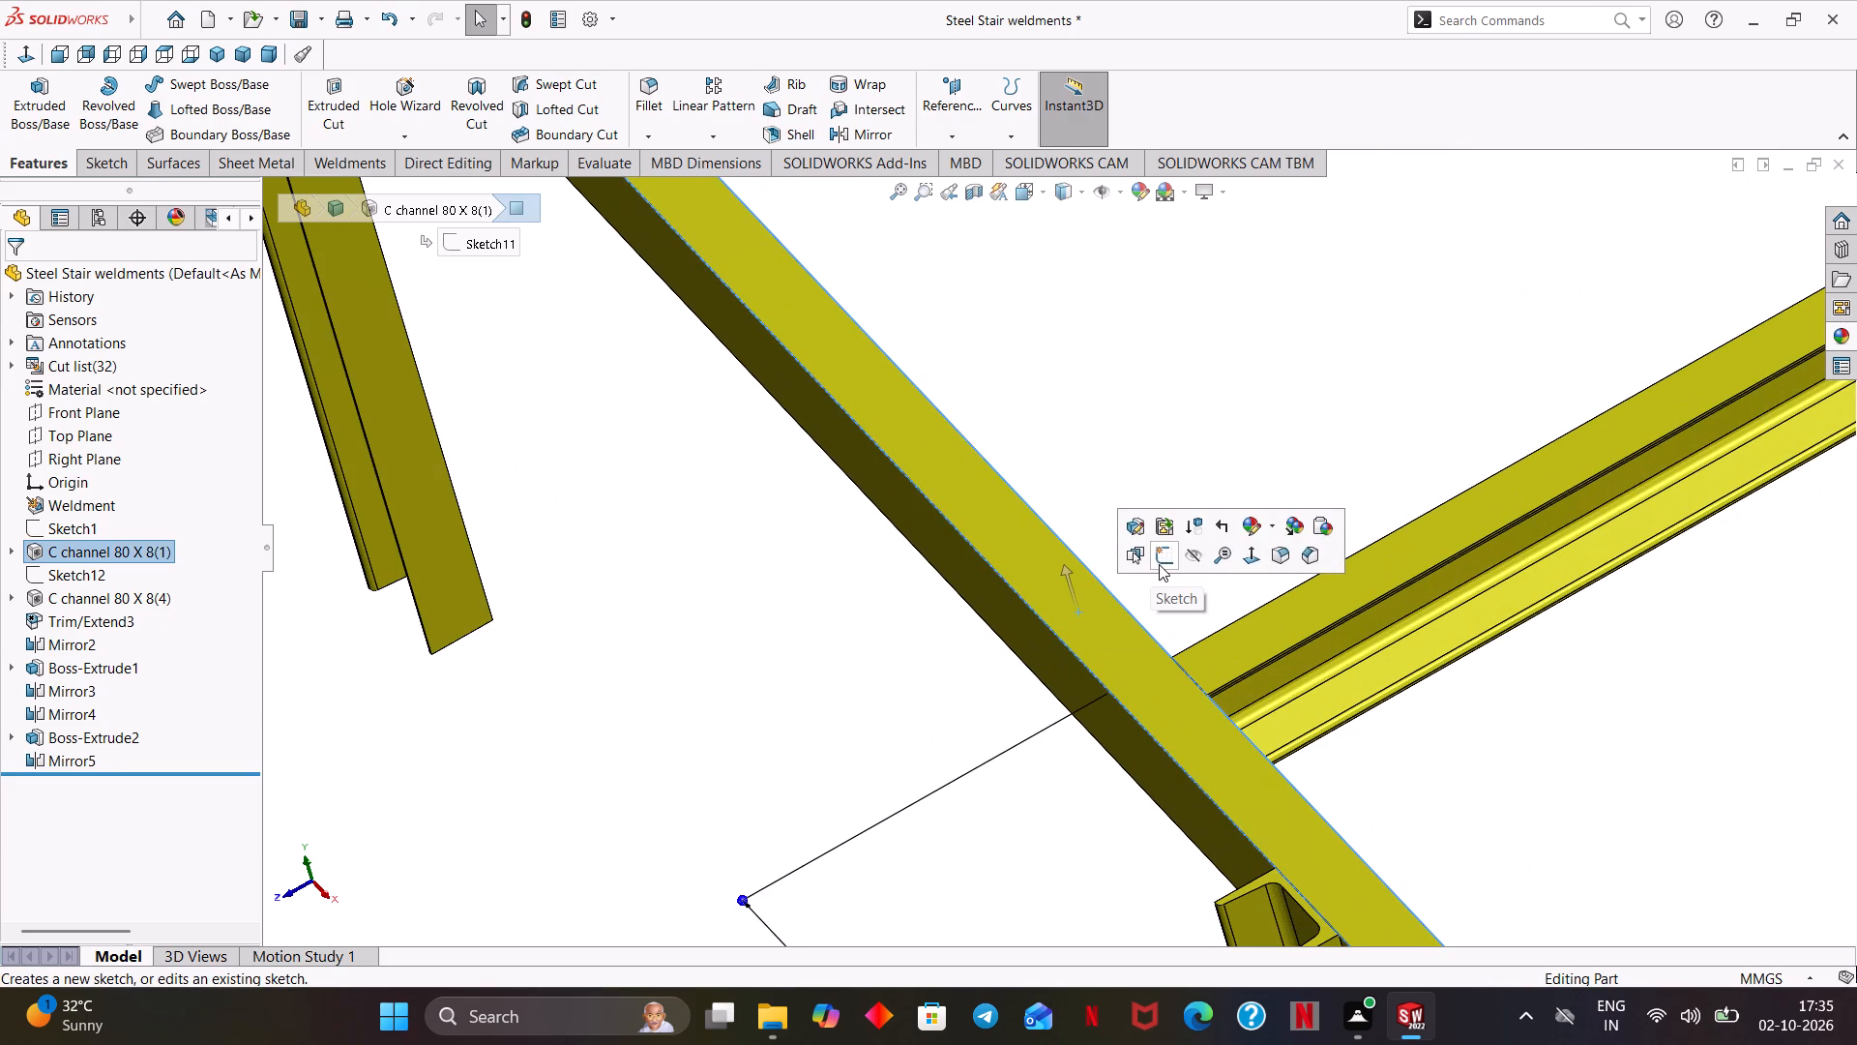
click(1160, 564)
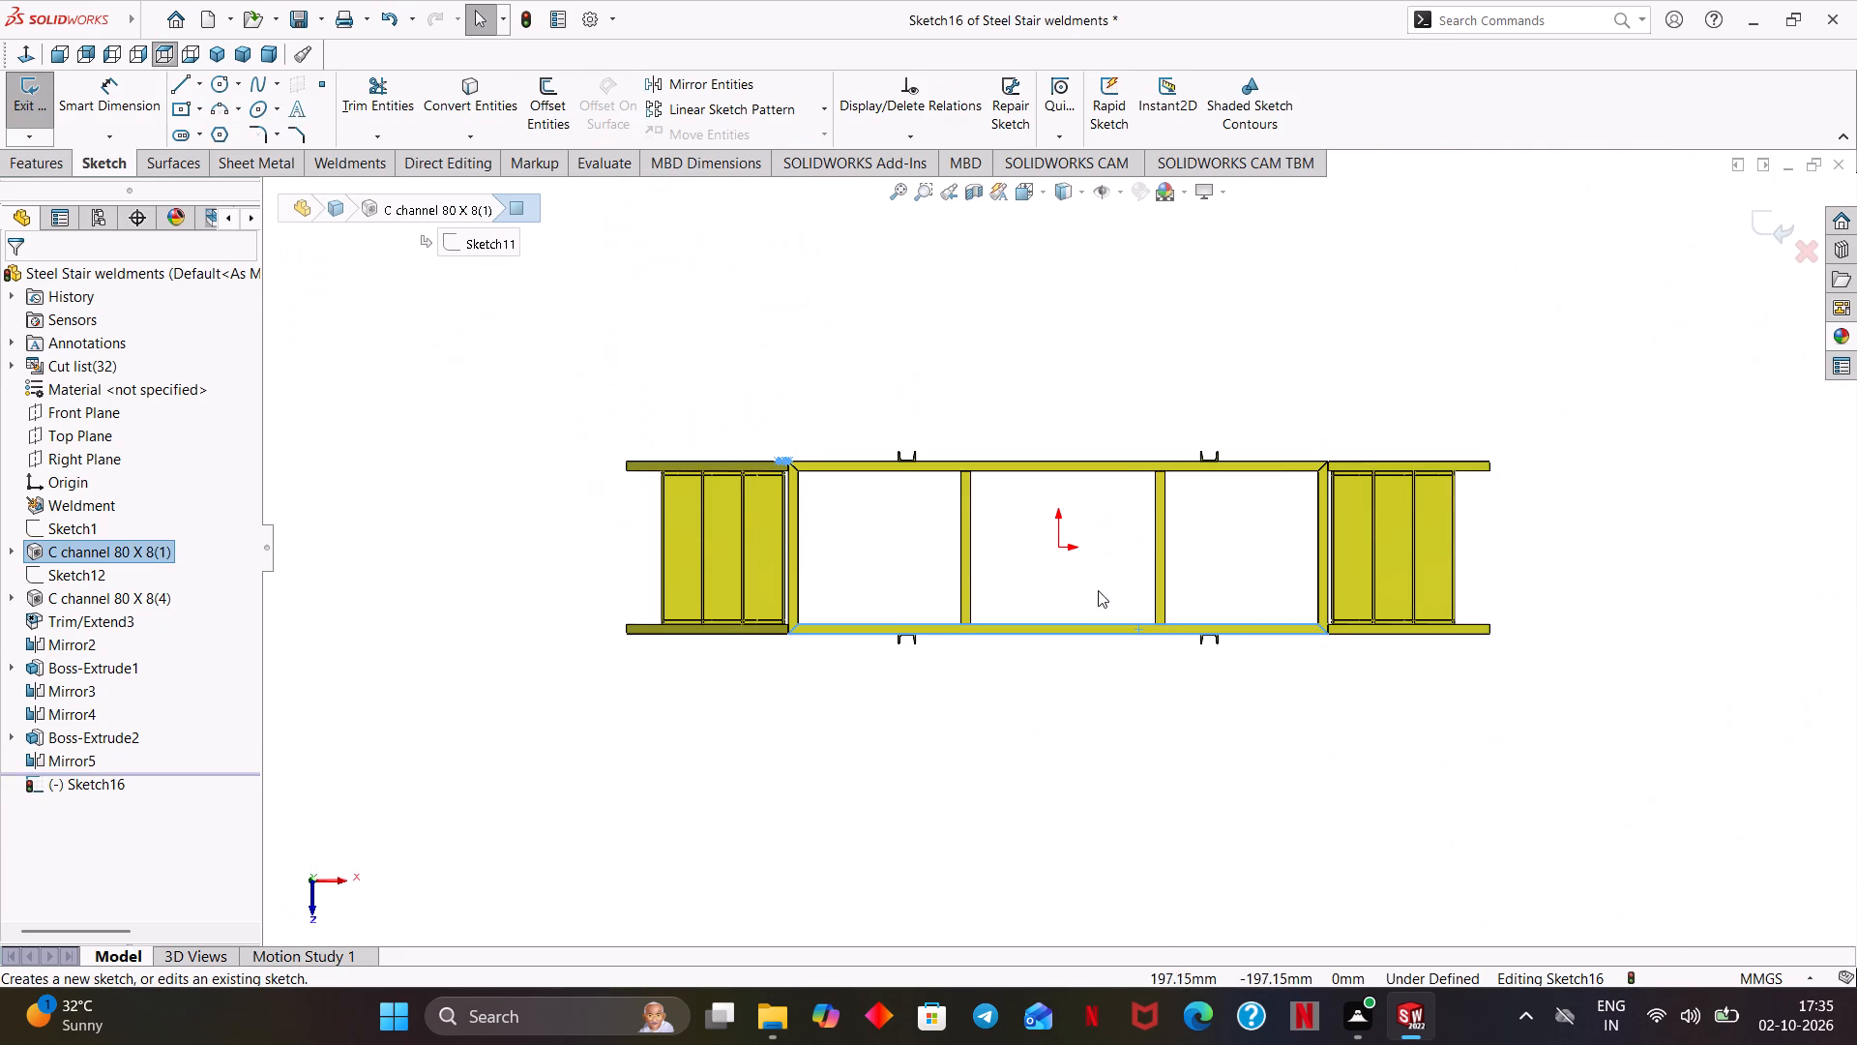
scroll(1046, 510, down, 4)
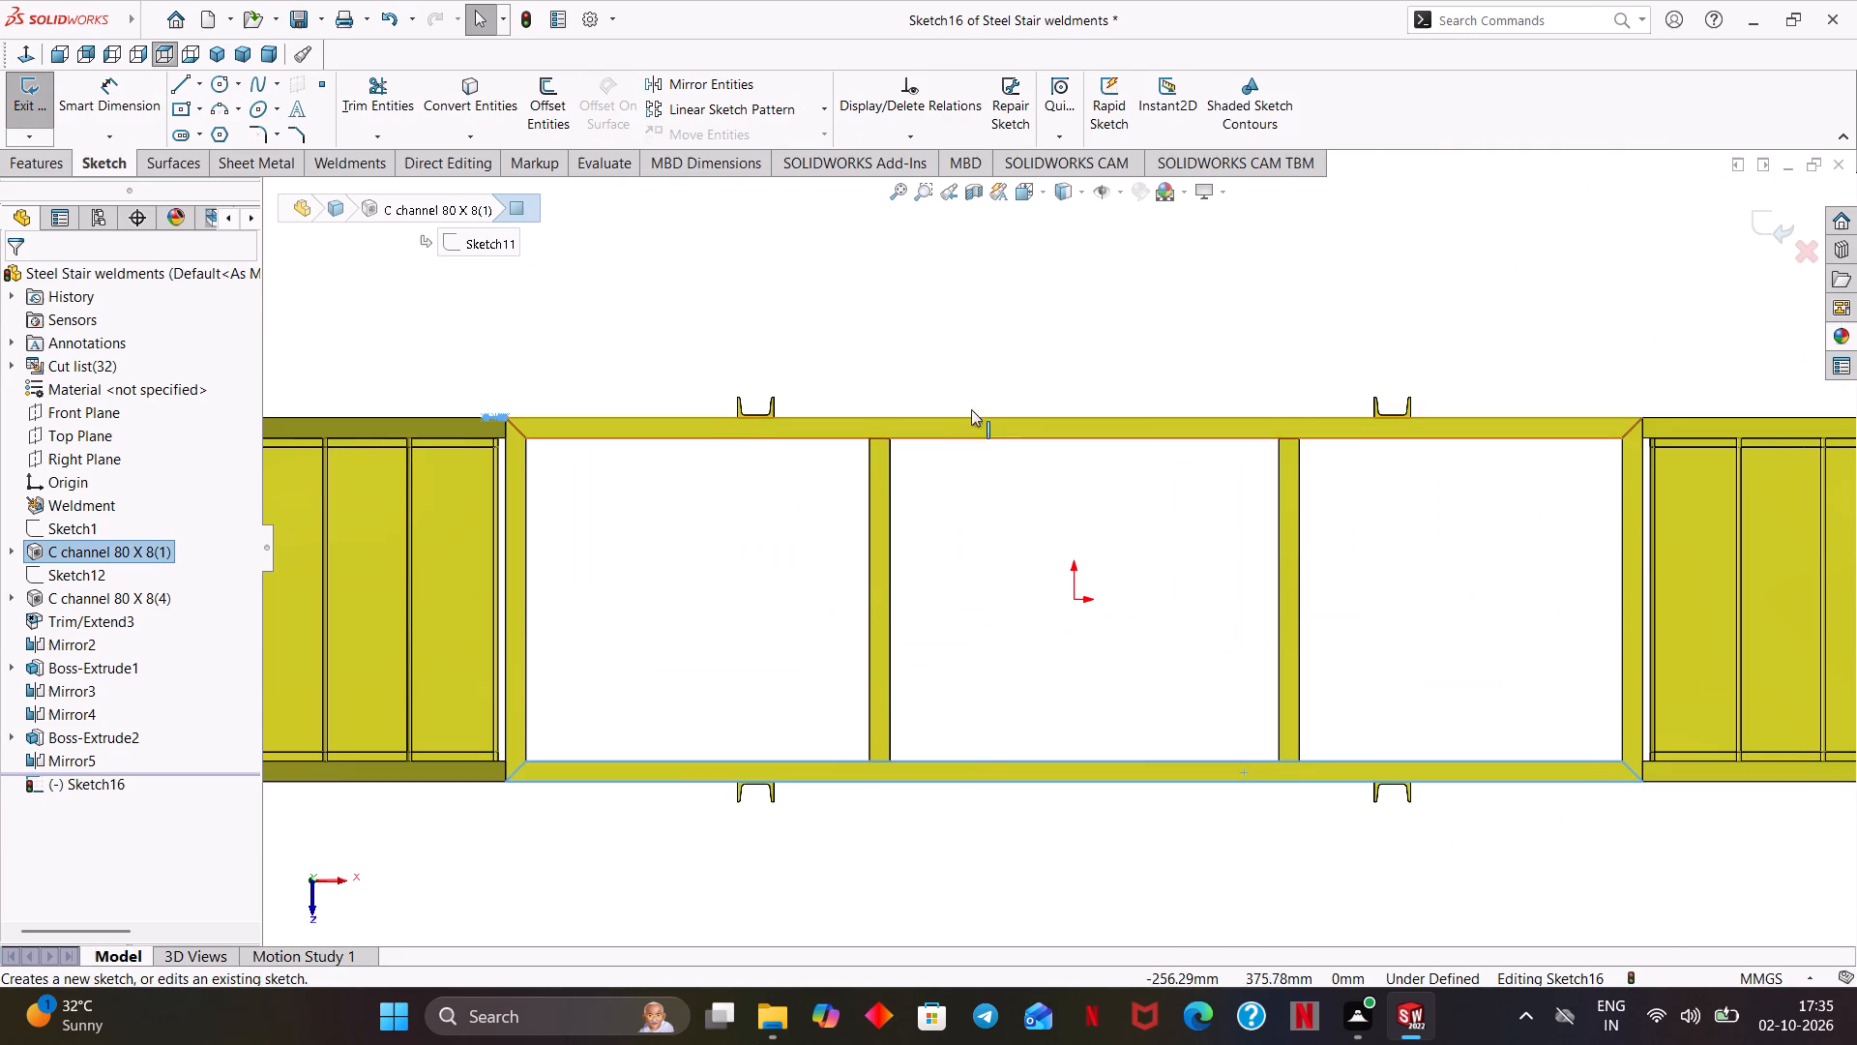
click(1000, 368)
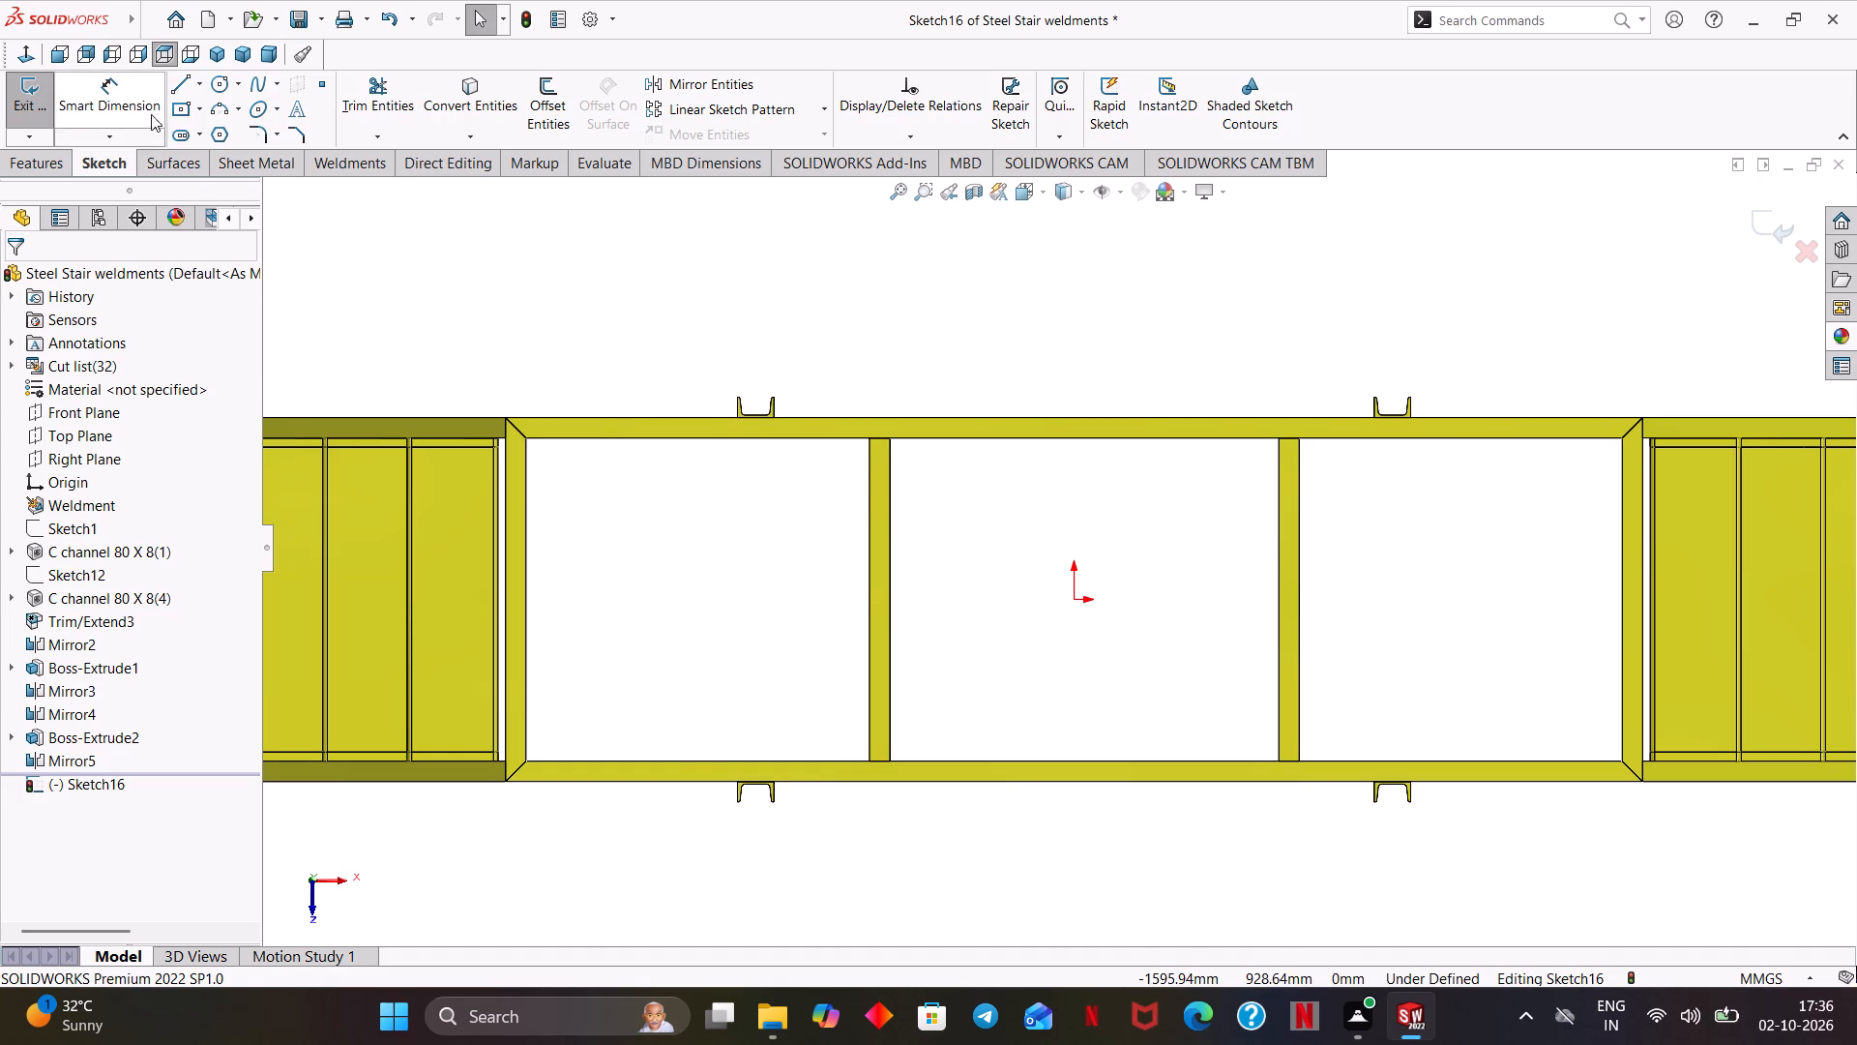
click(195, 105)
click(187, 132)
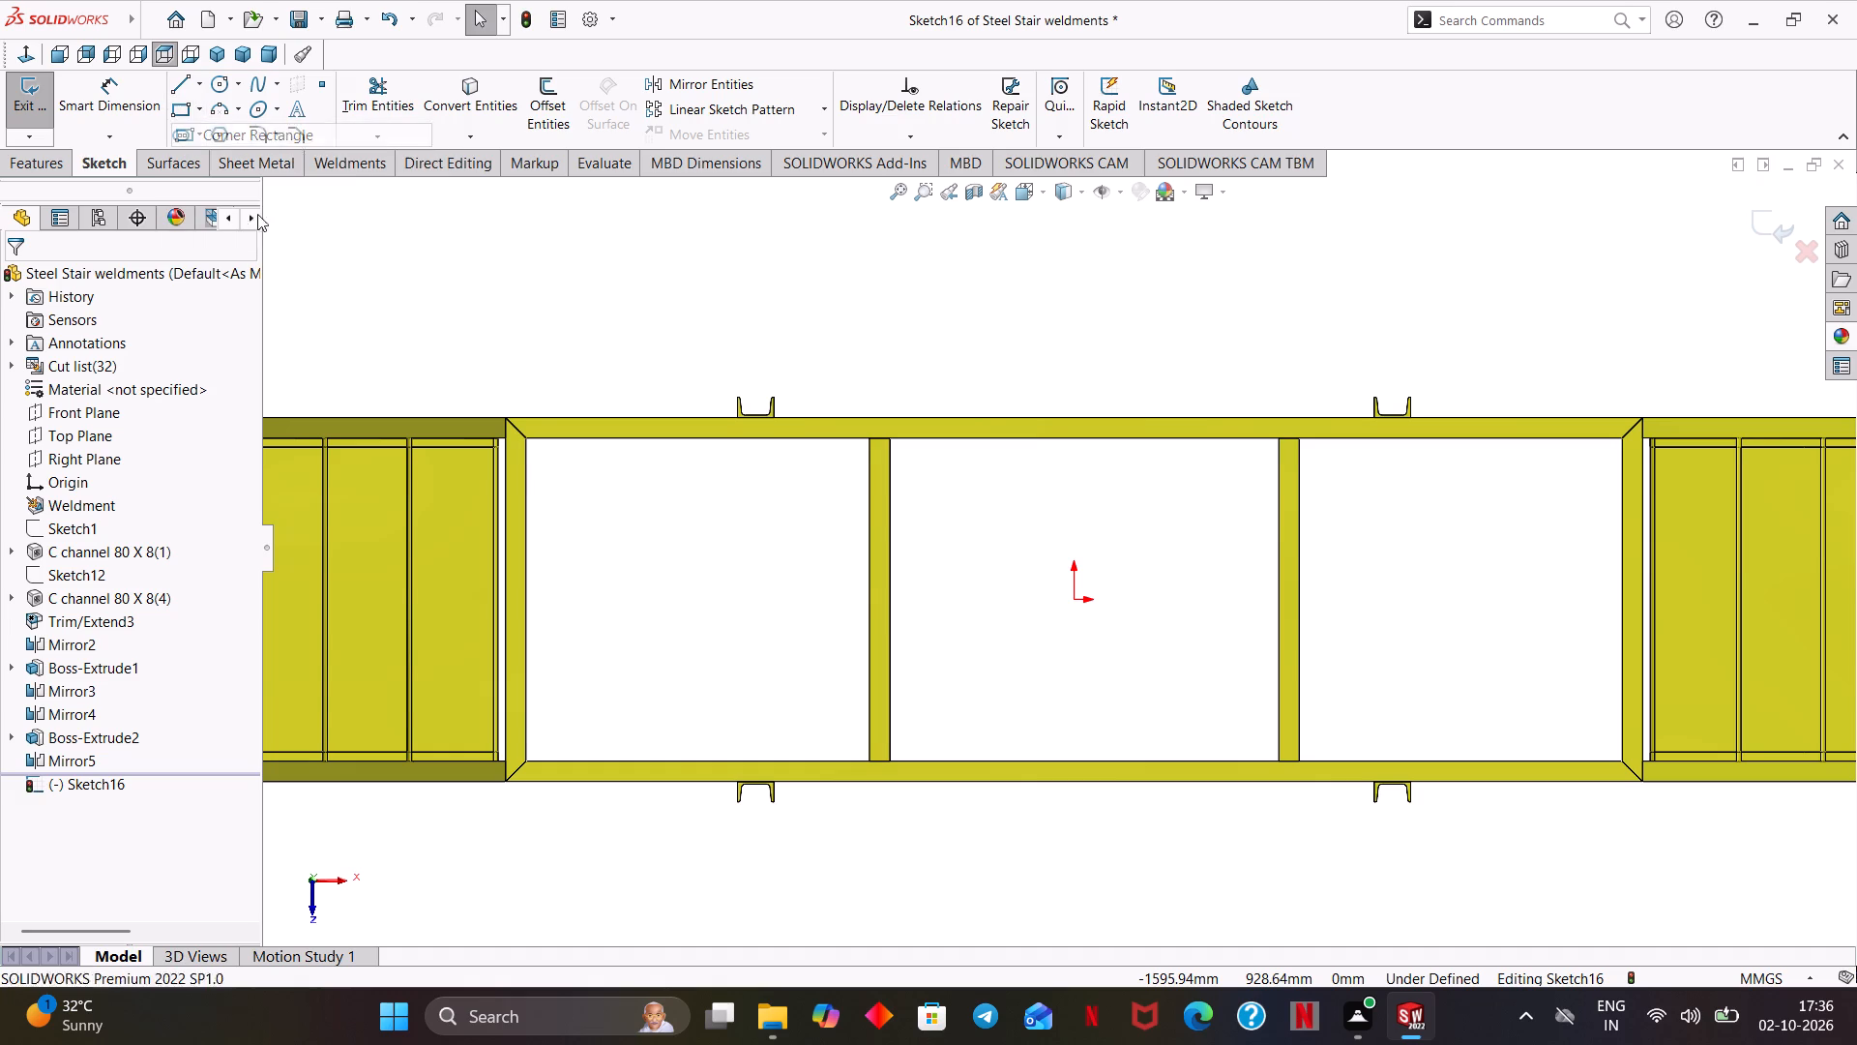
click(504, 417)
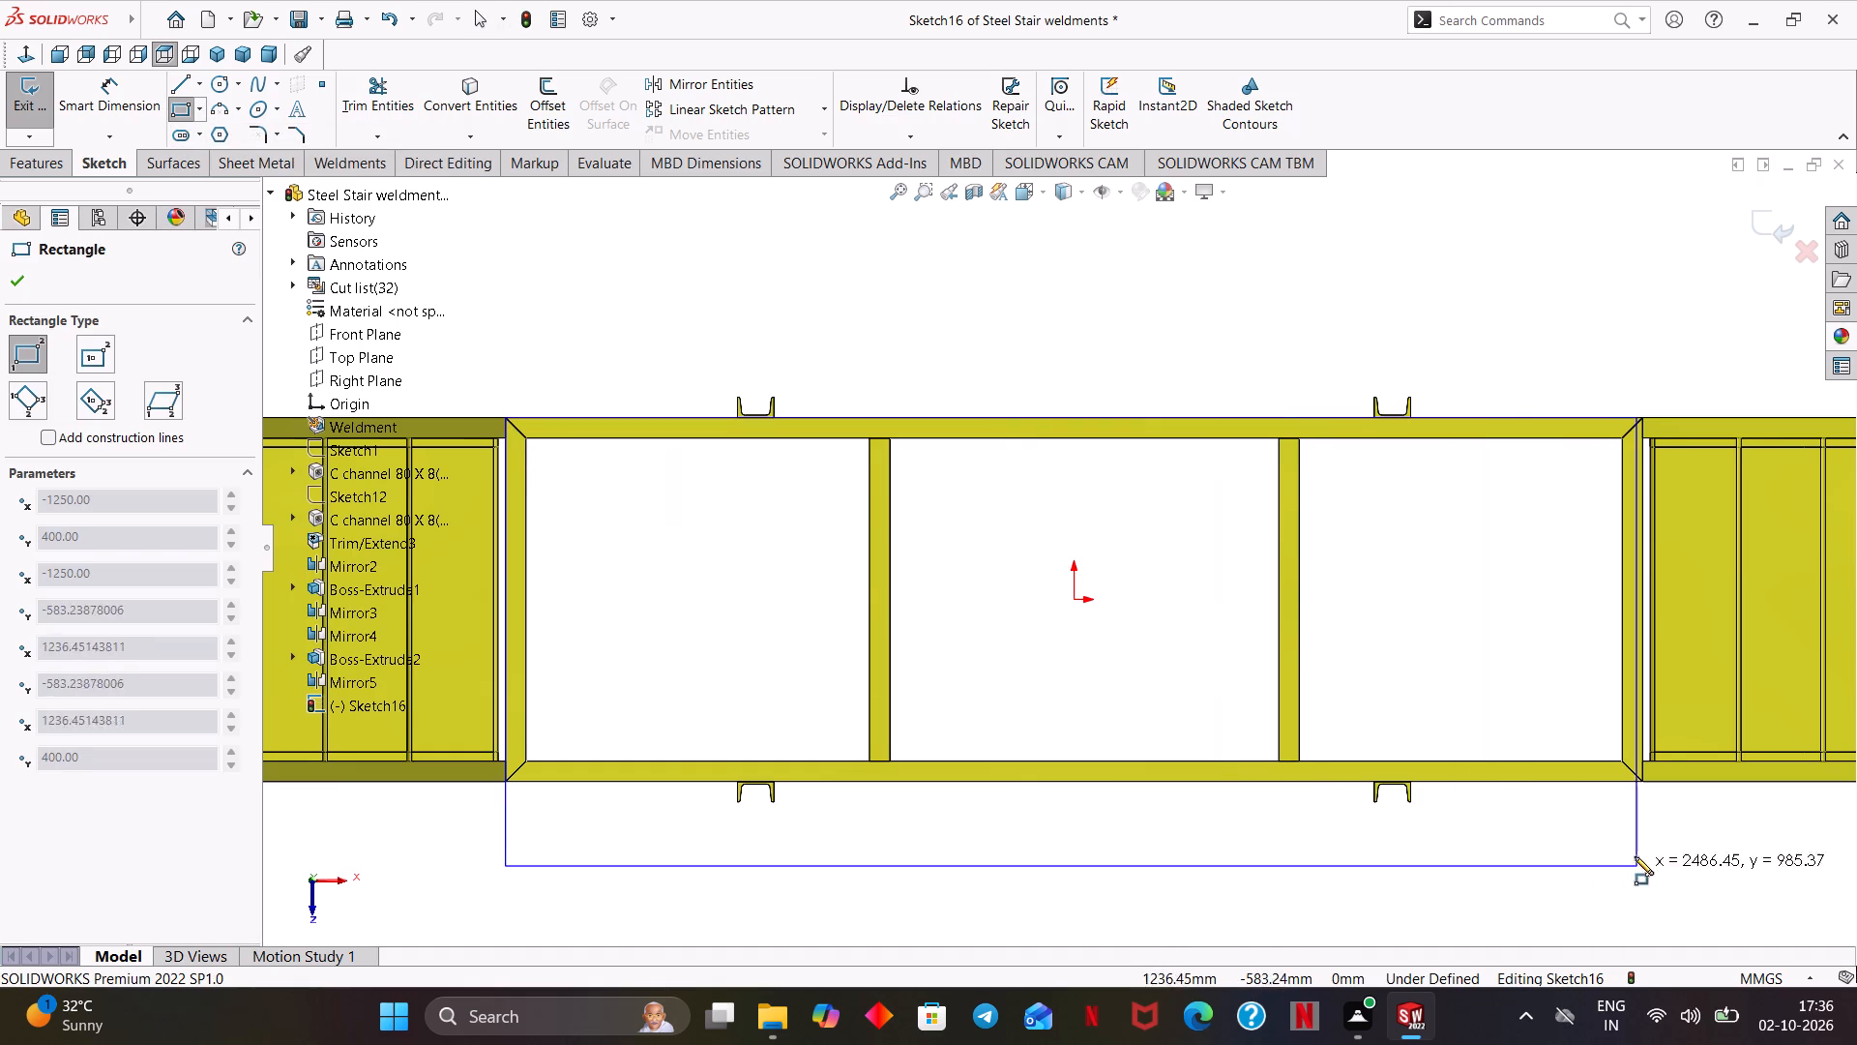
click(1641, 781)
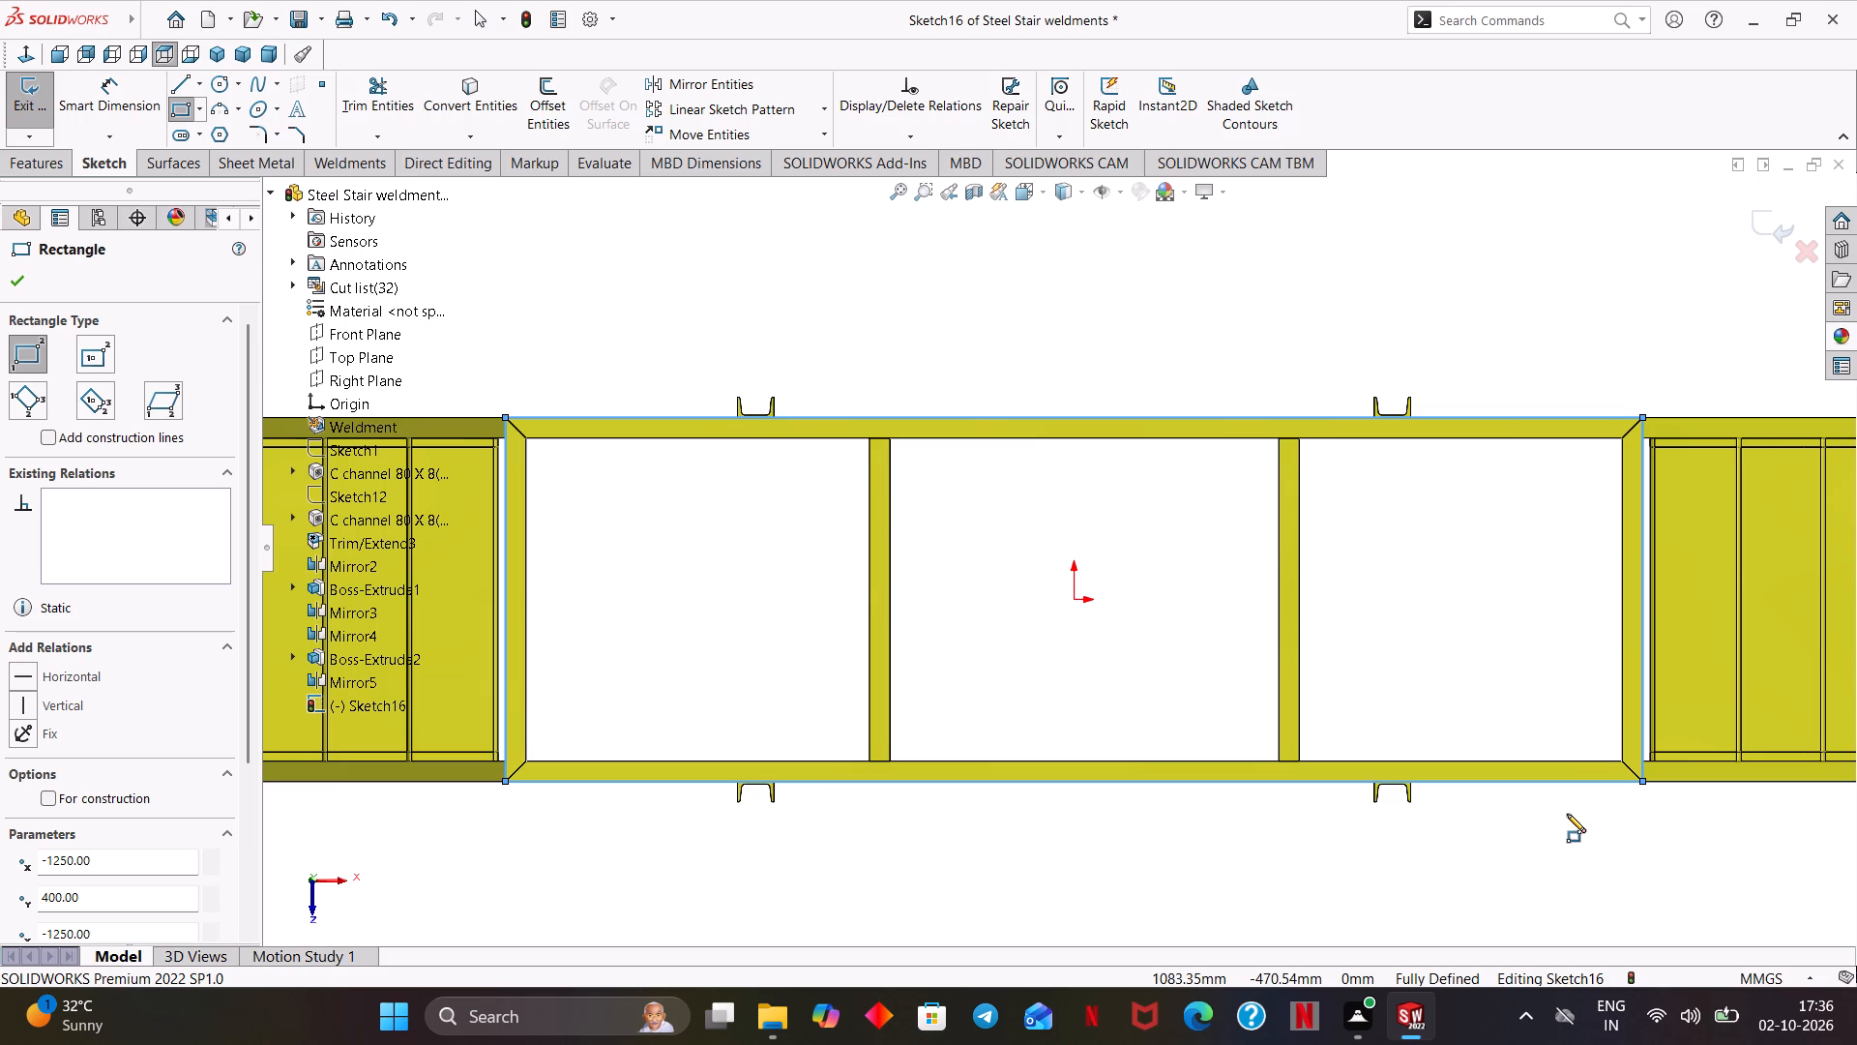
click(17, 285)
Extrude the platform rectangle upward as a 20 mm blind deck plate, leaving Merge result off.
click(44, 165)
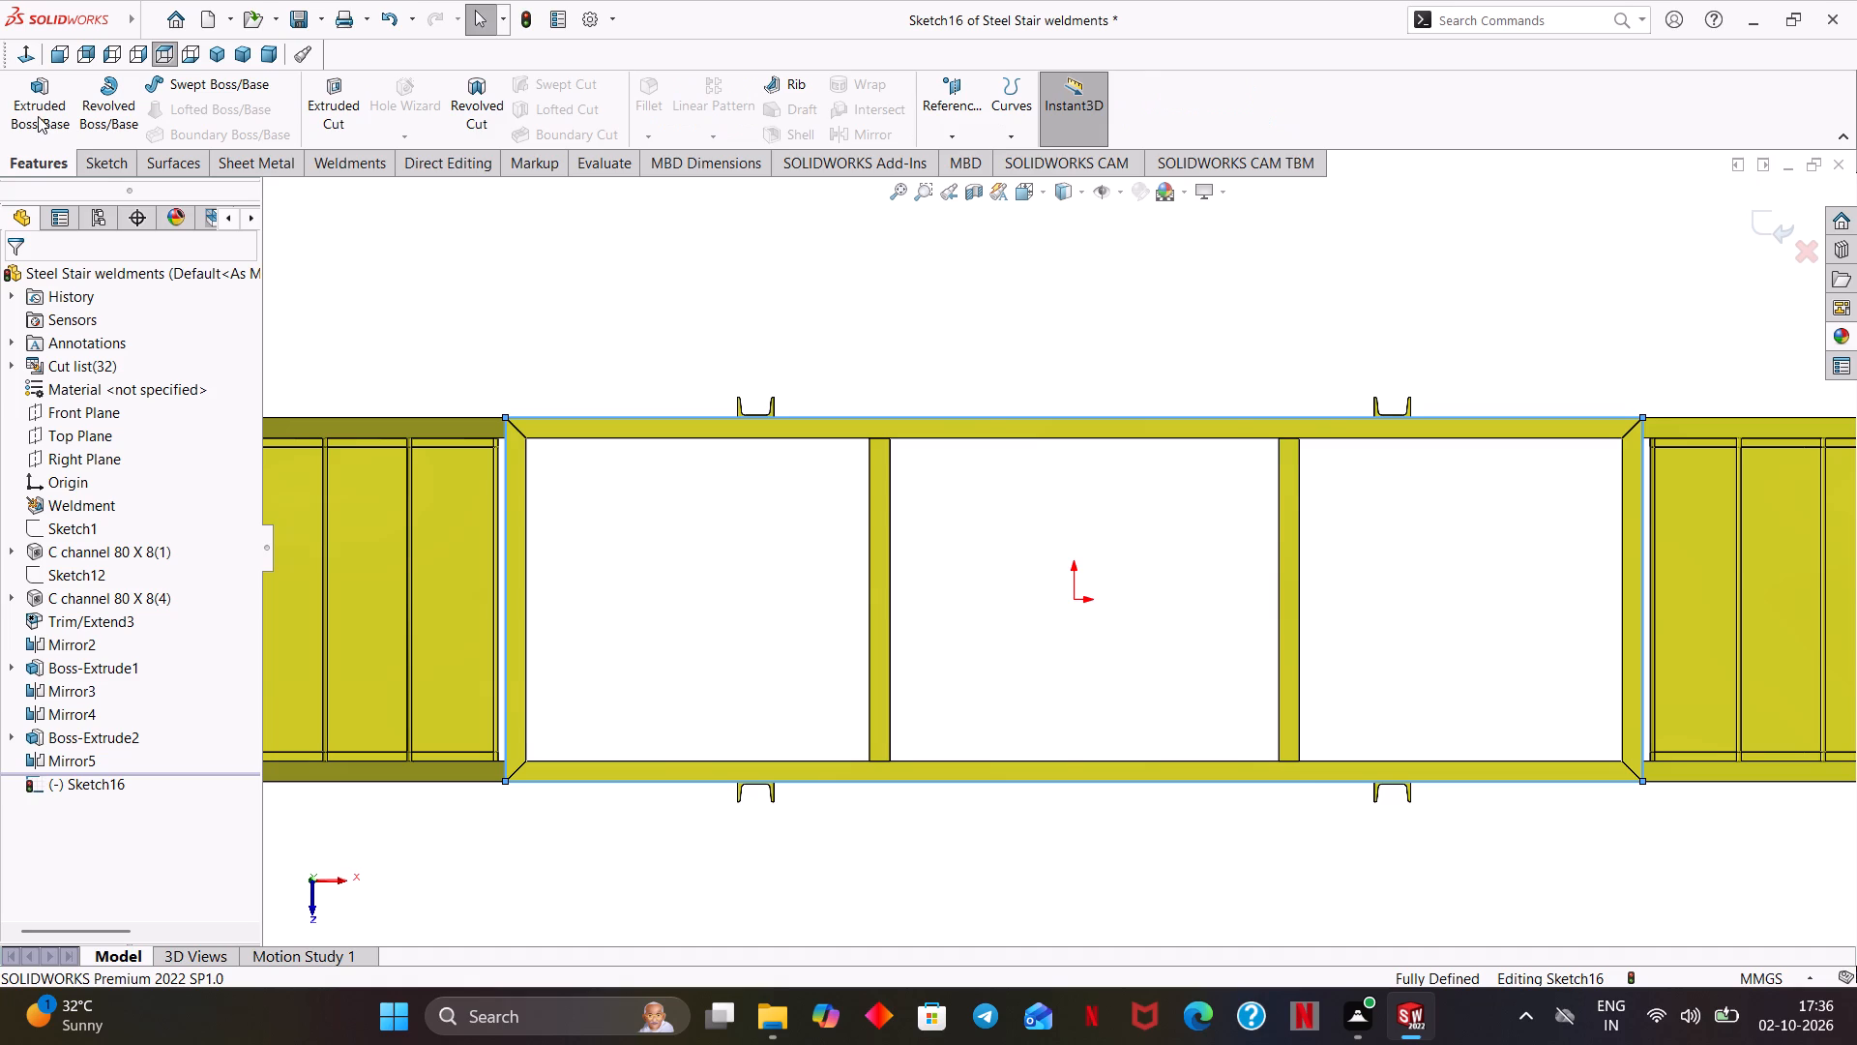
click(38, 116)
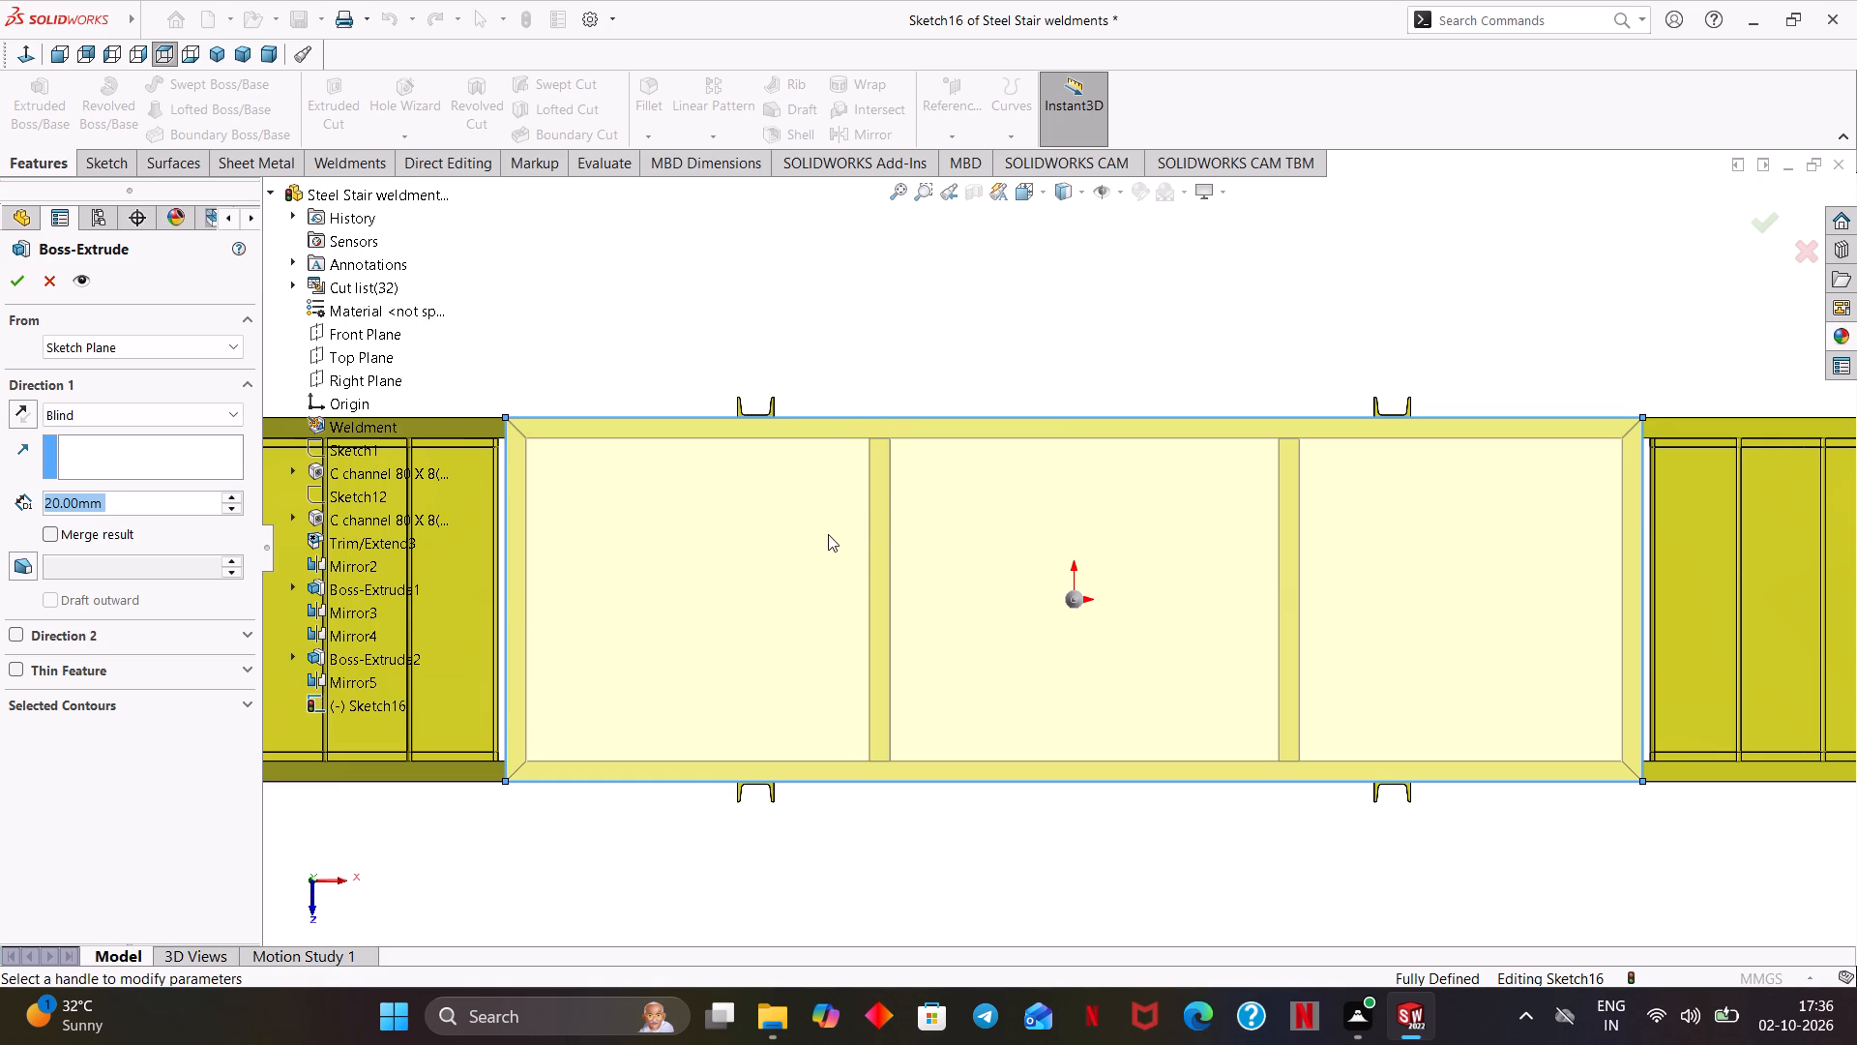
click(224, 53)
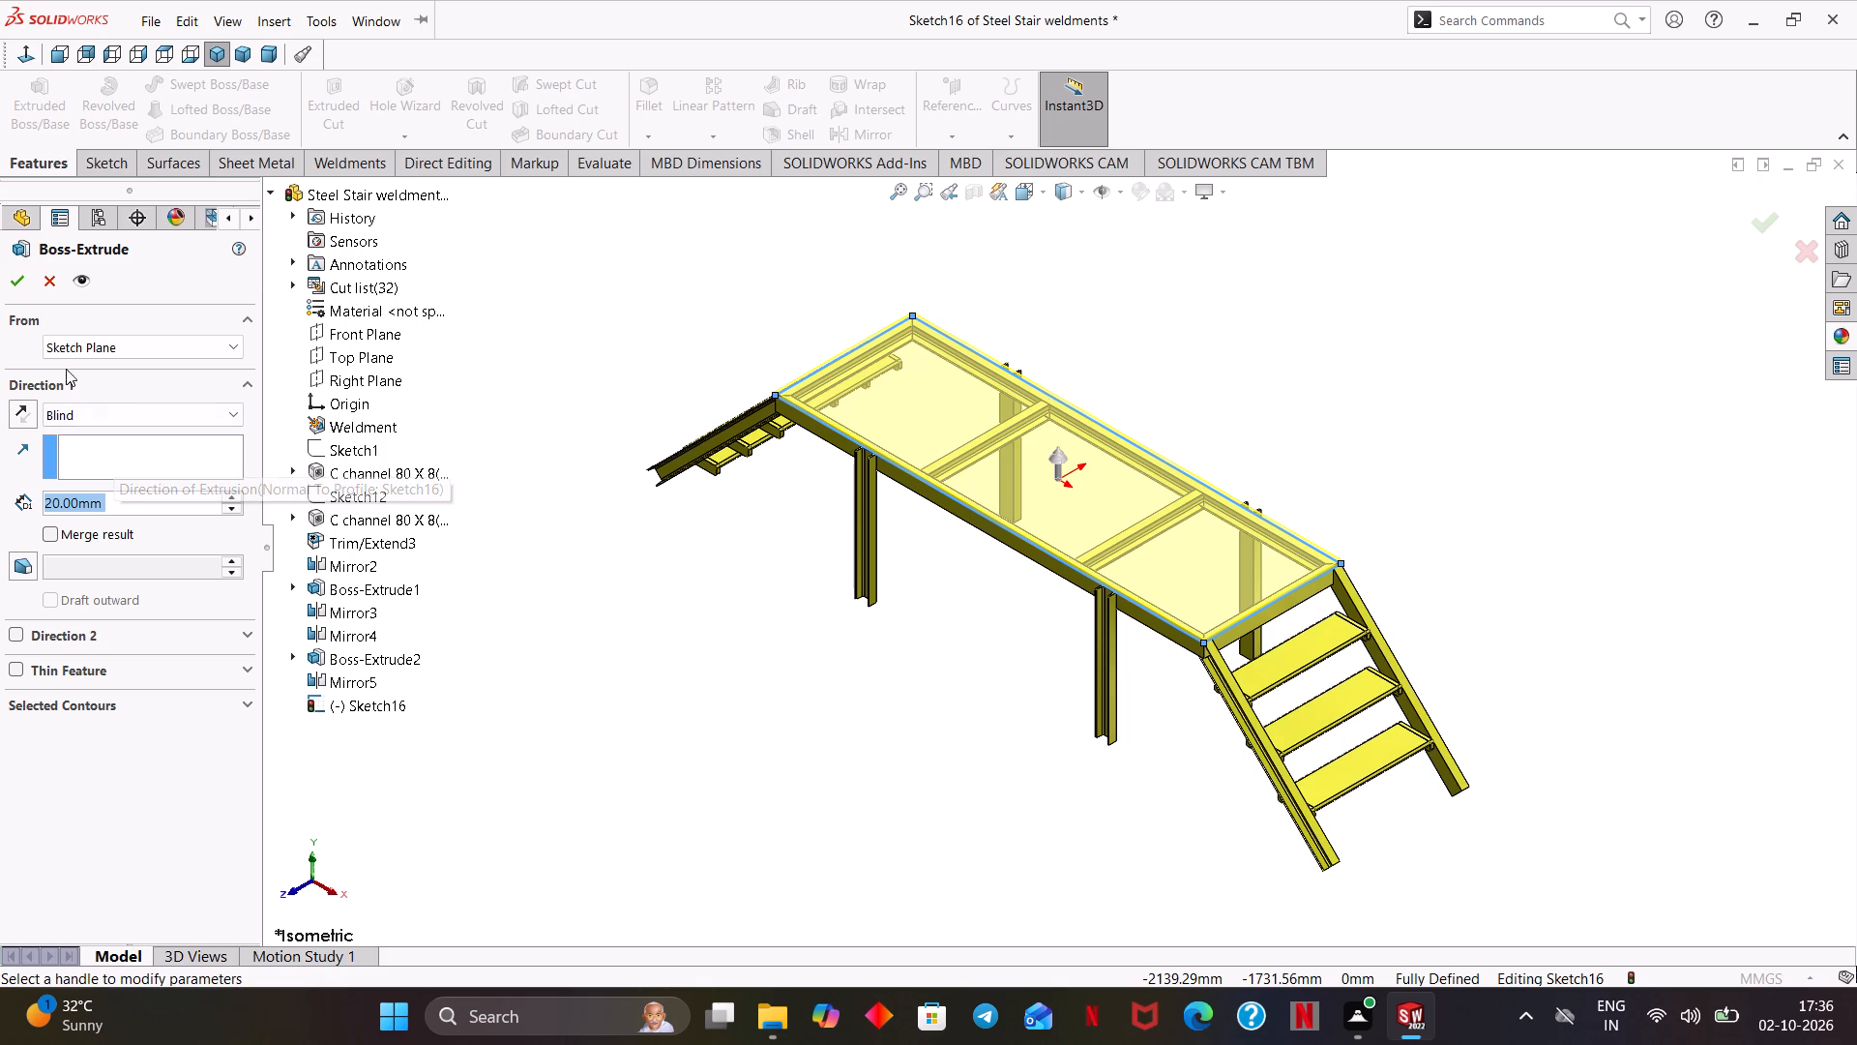
middle_drag(810, 681, 827, 672)
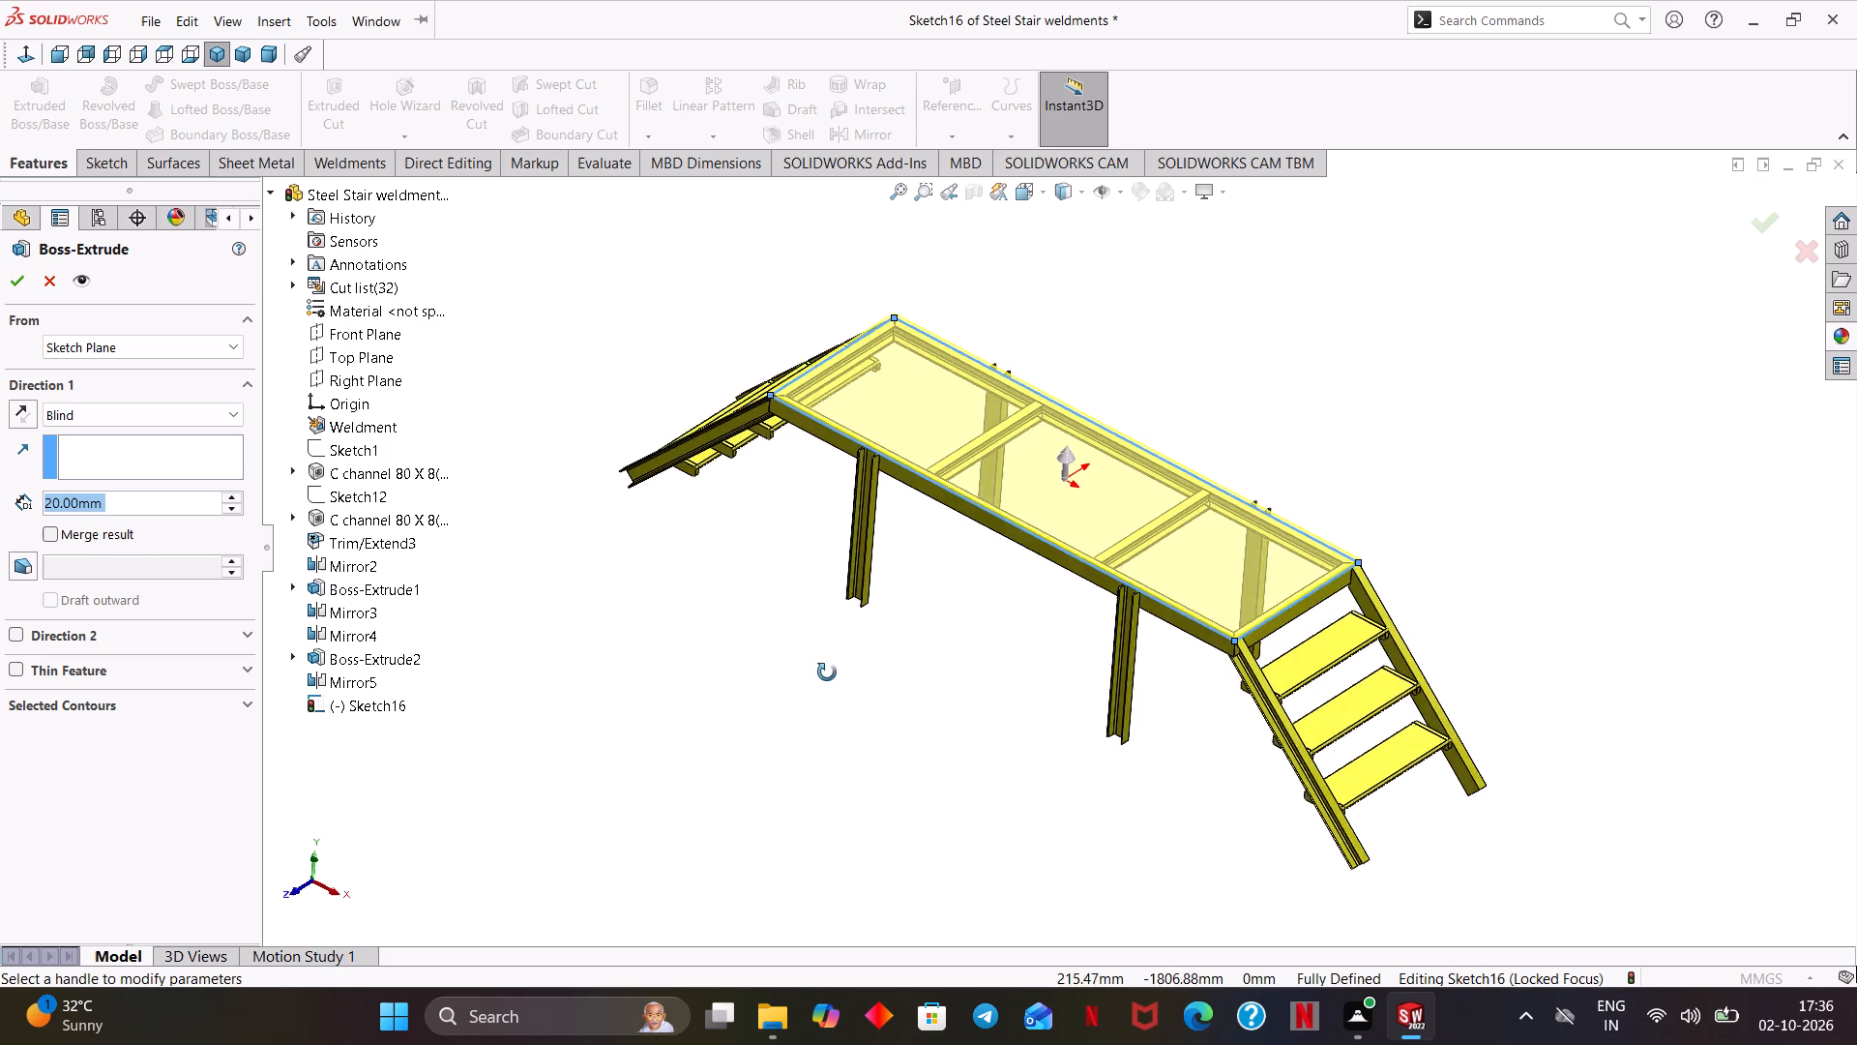
middle_drag(827, 672, 869, 535)
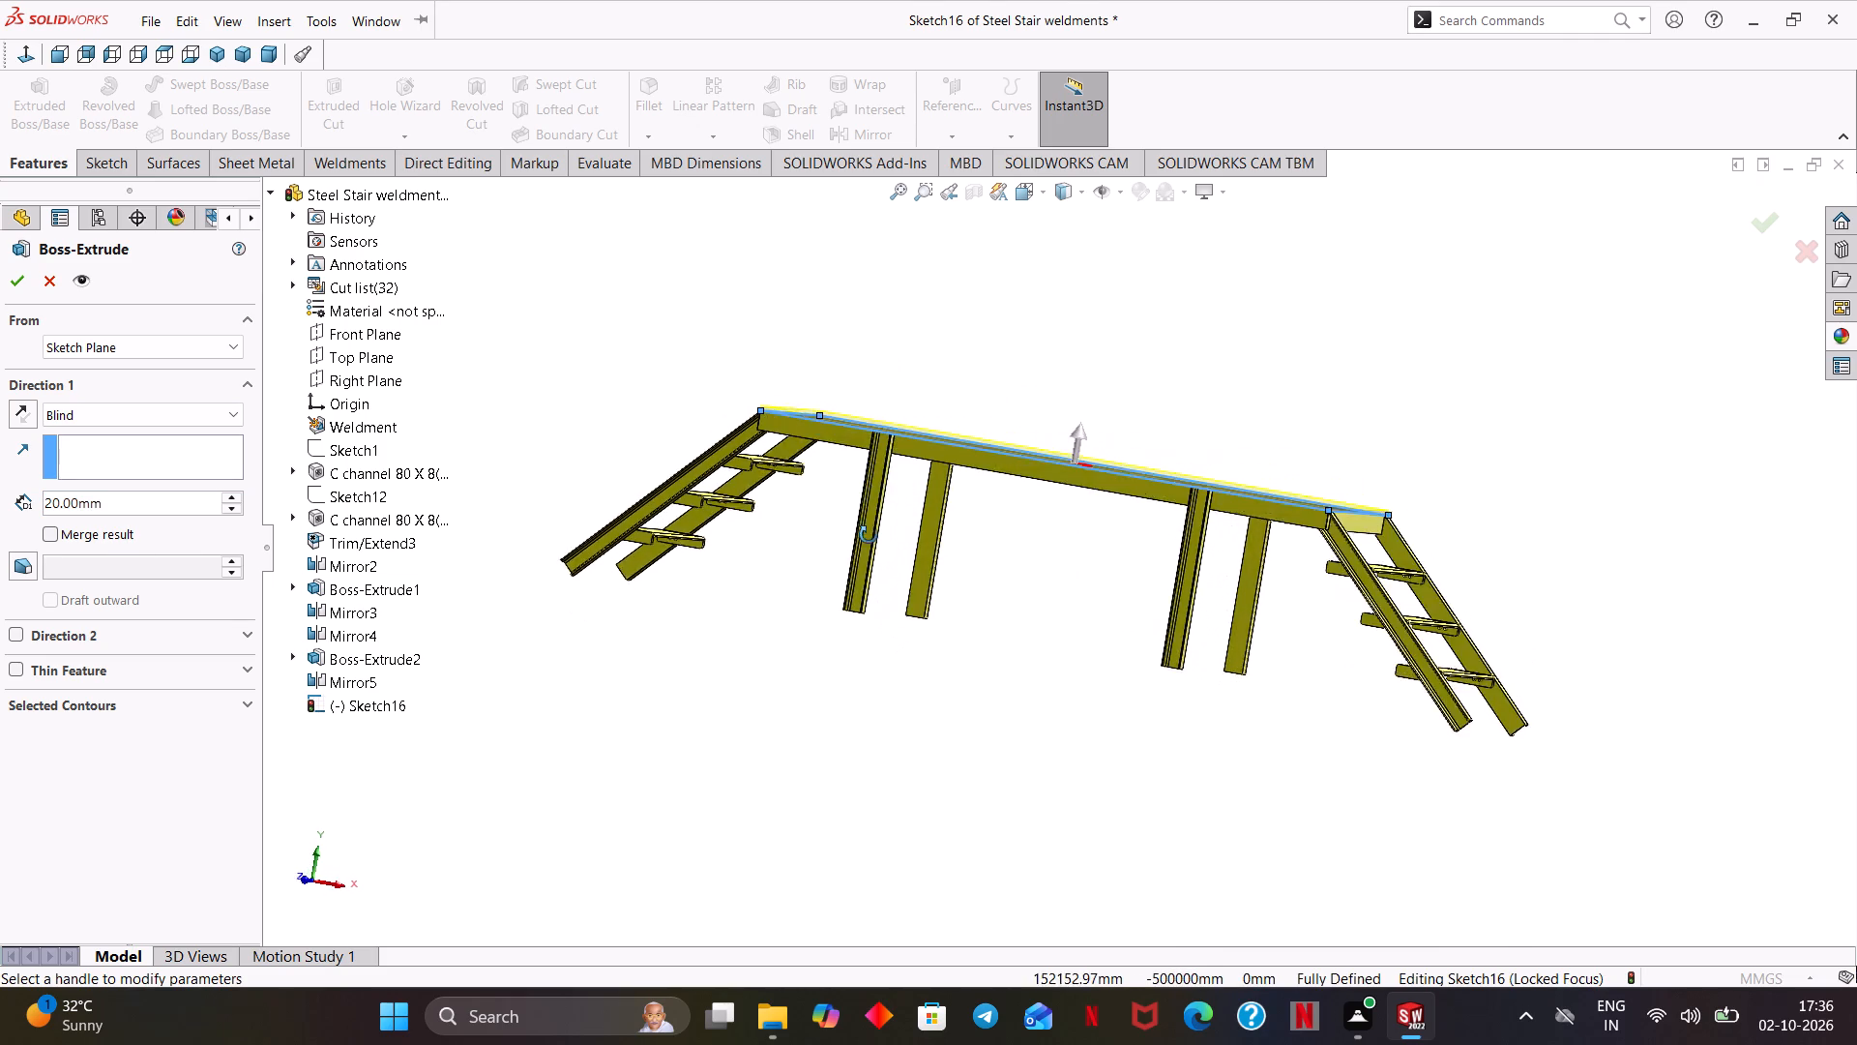
middle_drag(869, 535, 883, 638)
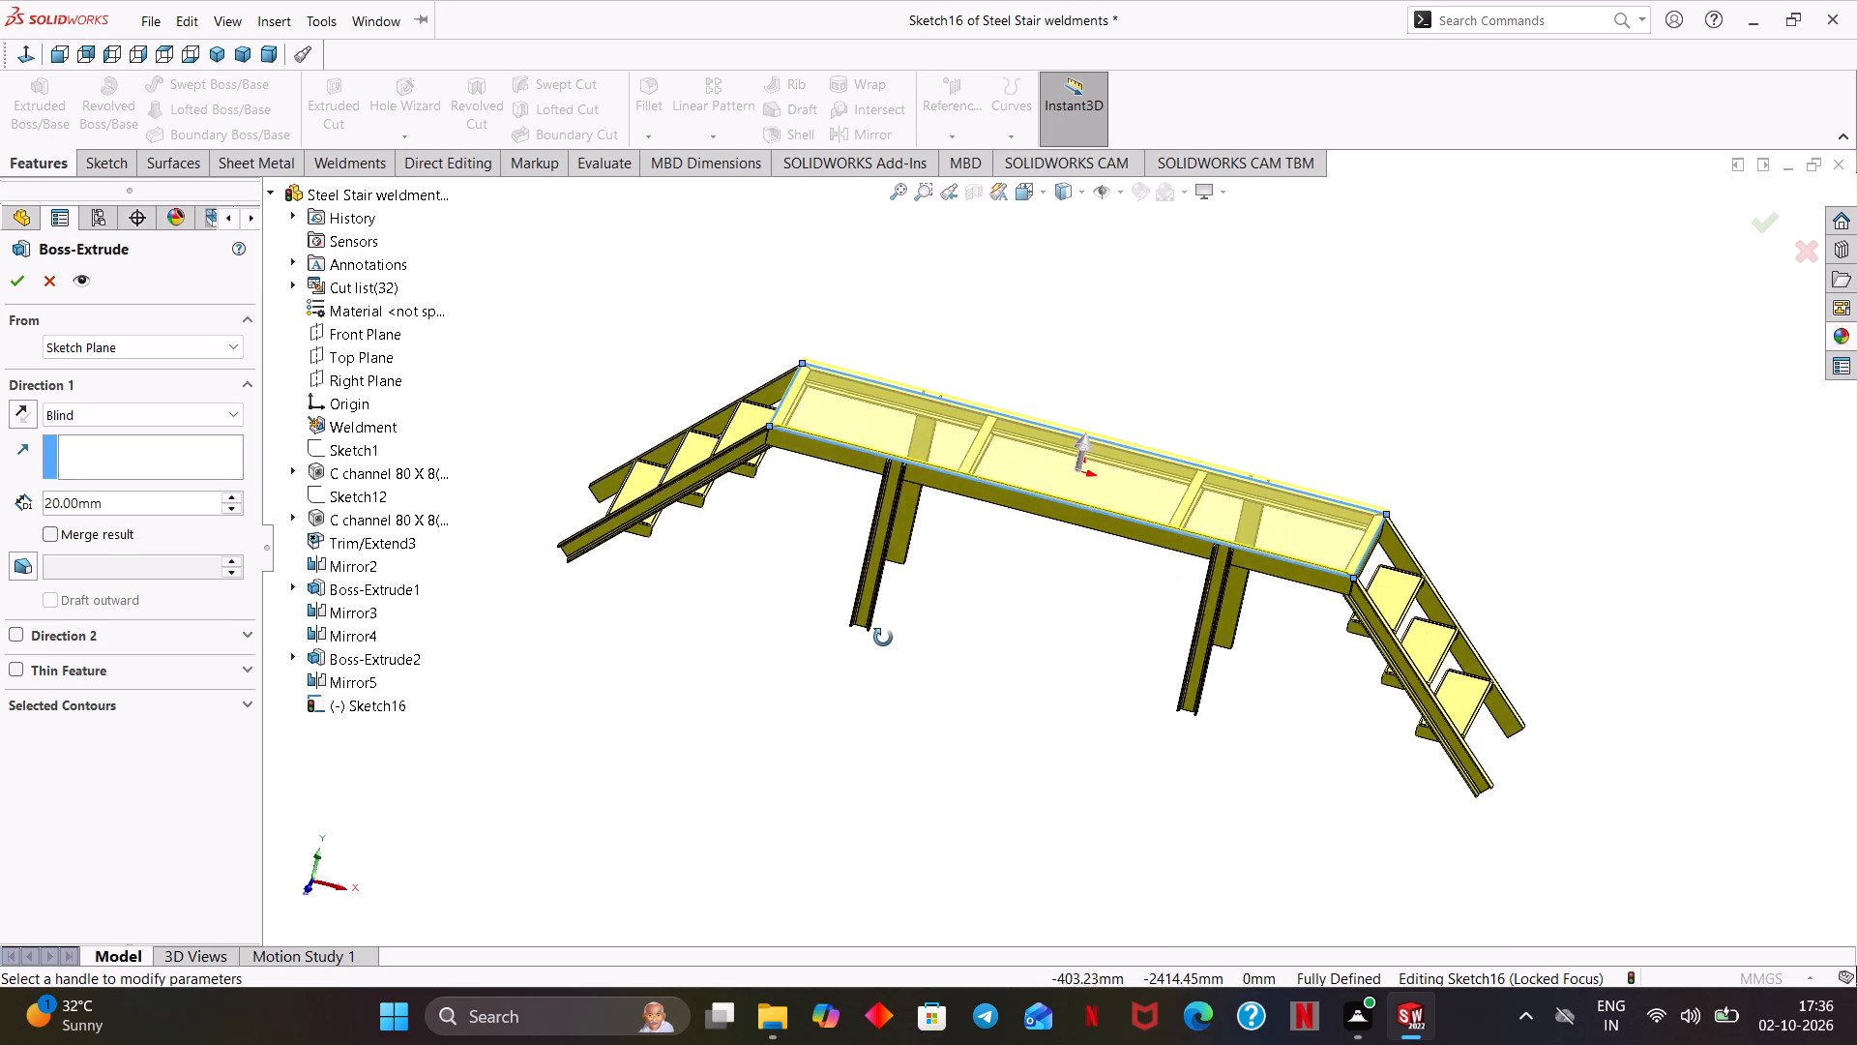
middle_drag(883, 638, 812, 645)
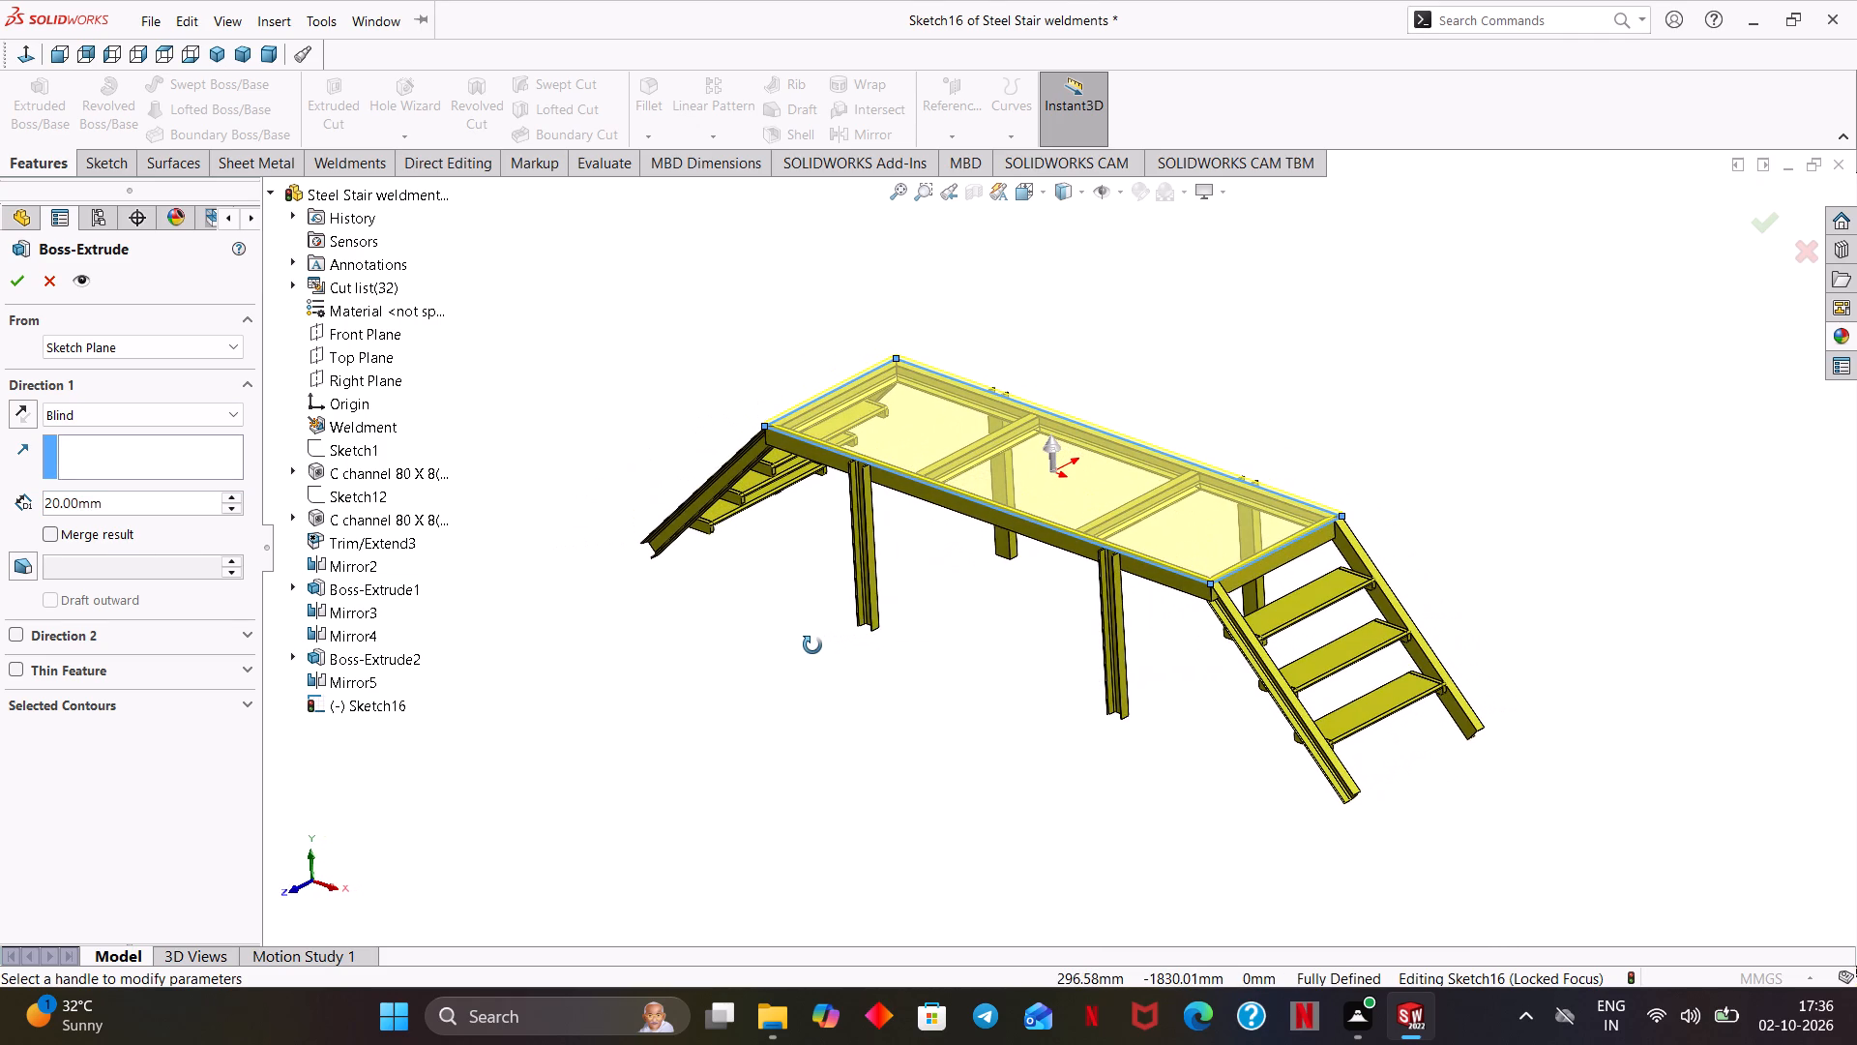
middle_drag(812, 645, 817, 645)
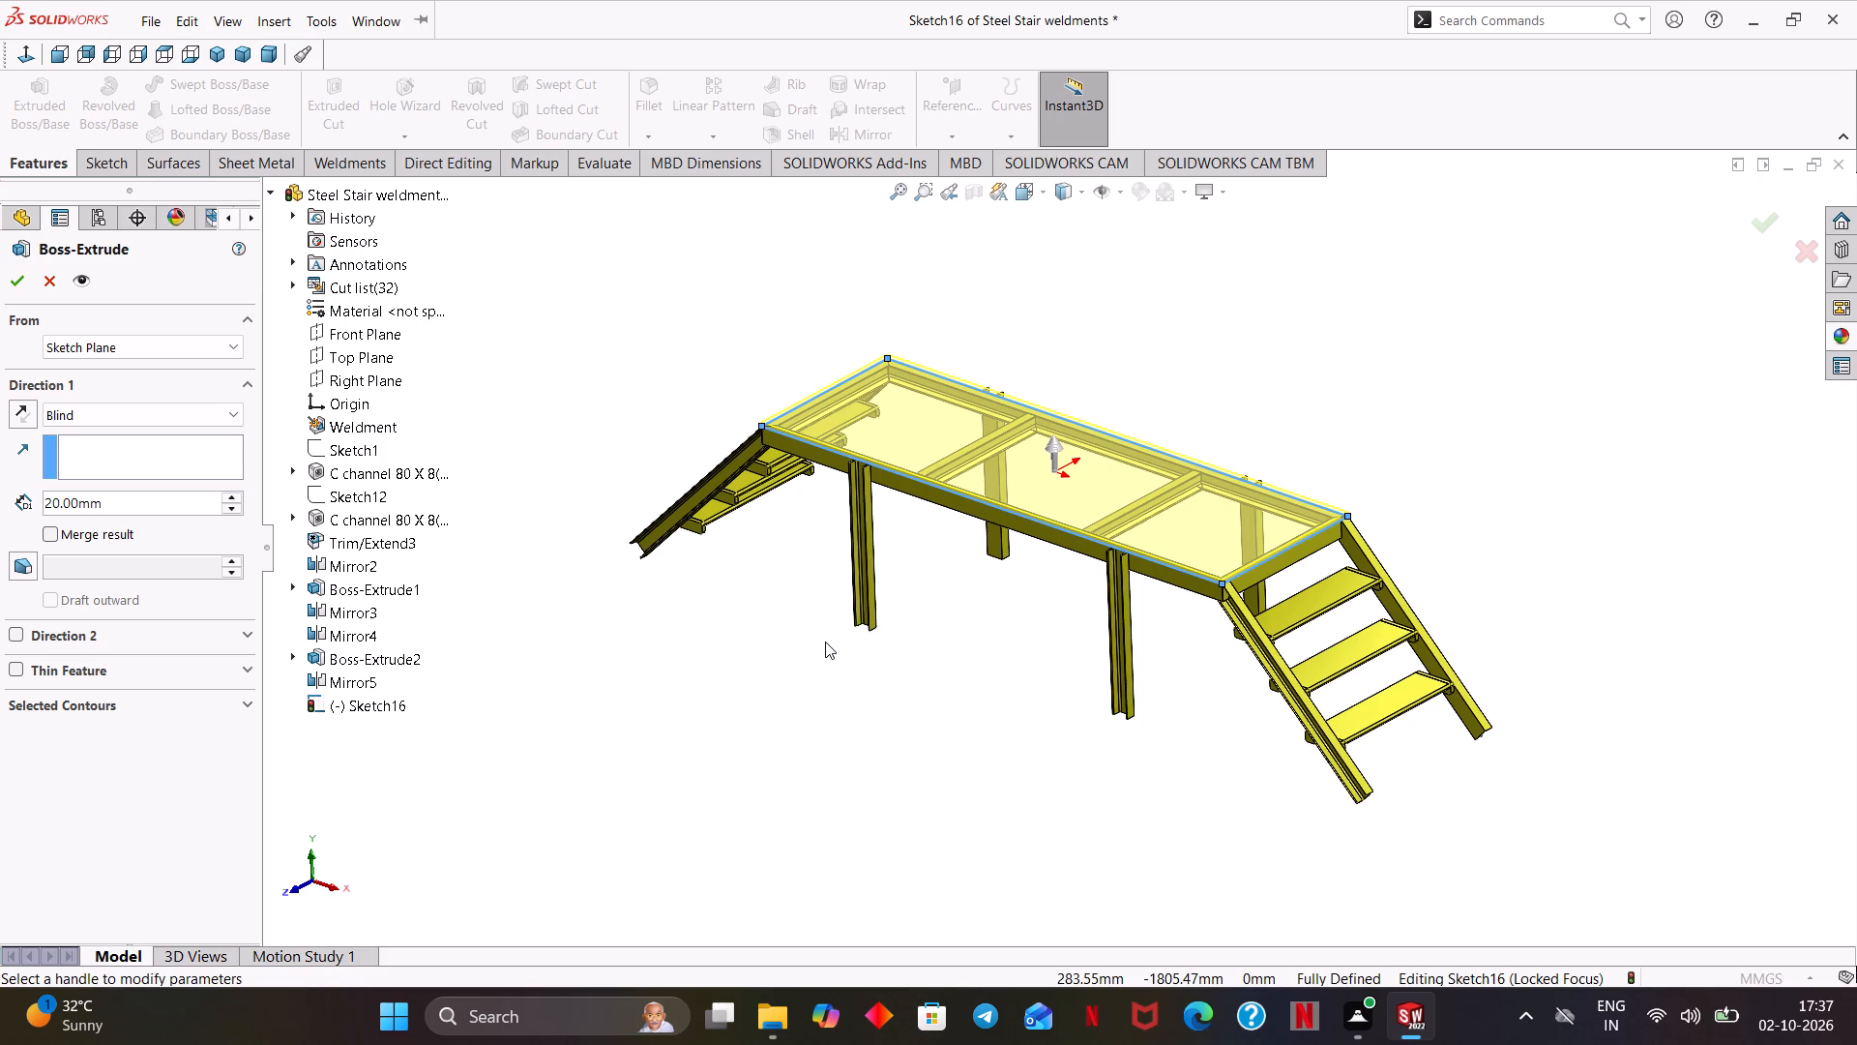
scroll(870, 660, down, 1)
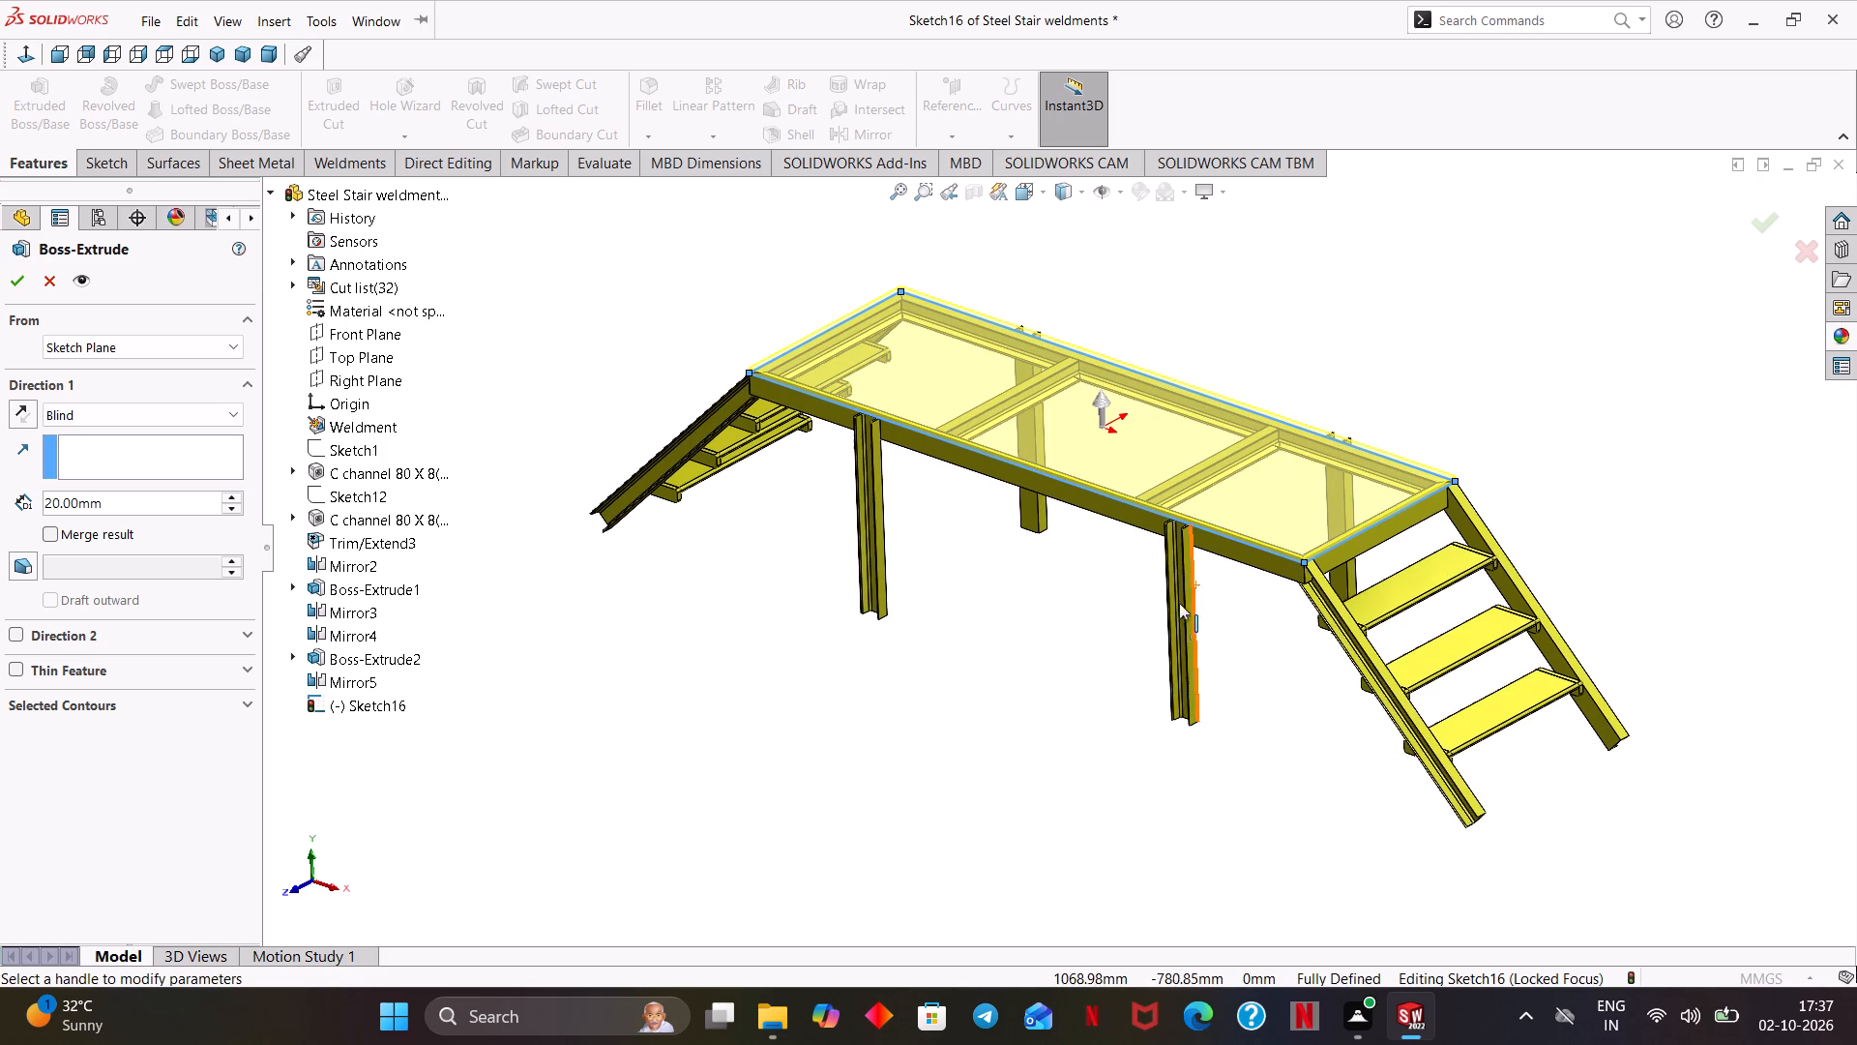
middle_drag(1109, 664, 1127, 640)
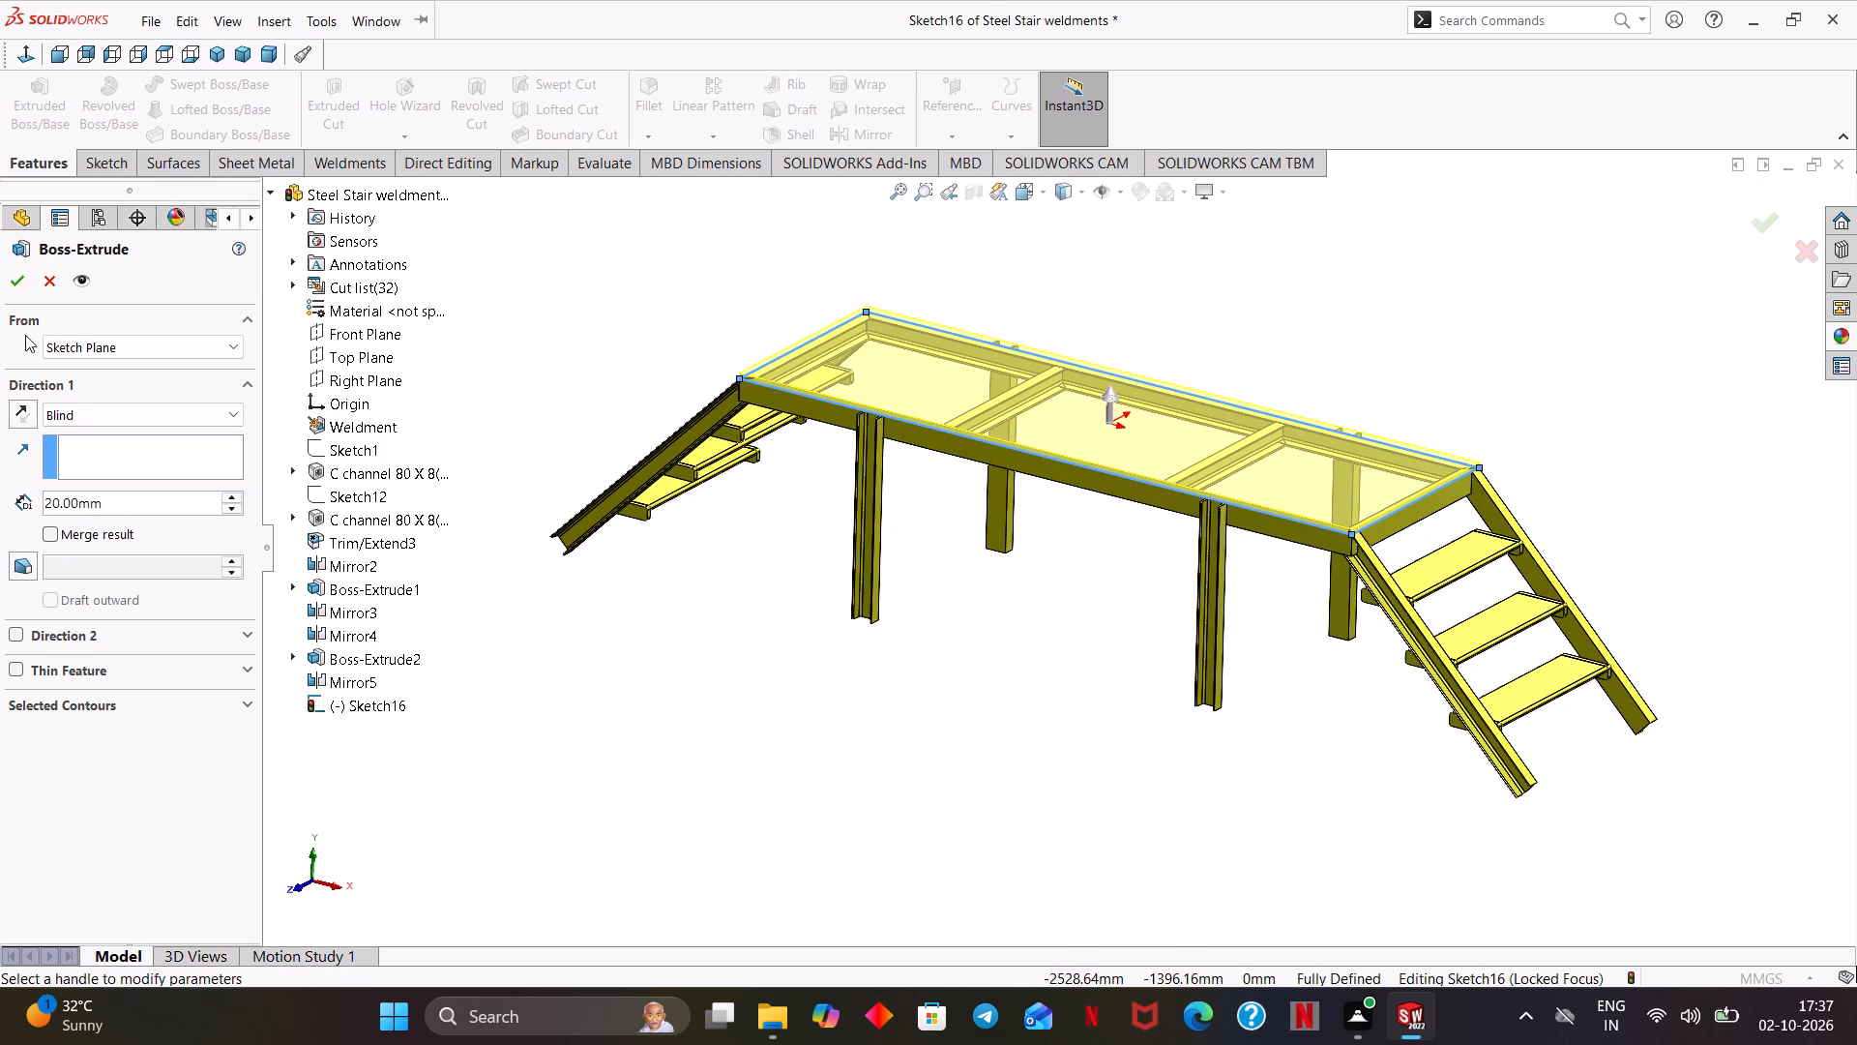
click(18, 290)
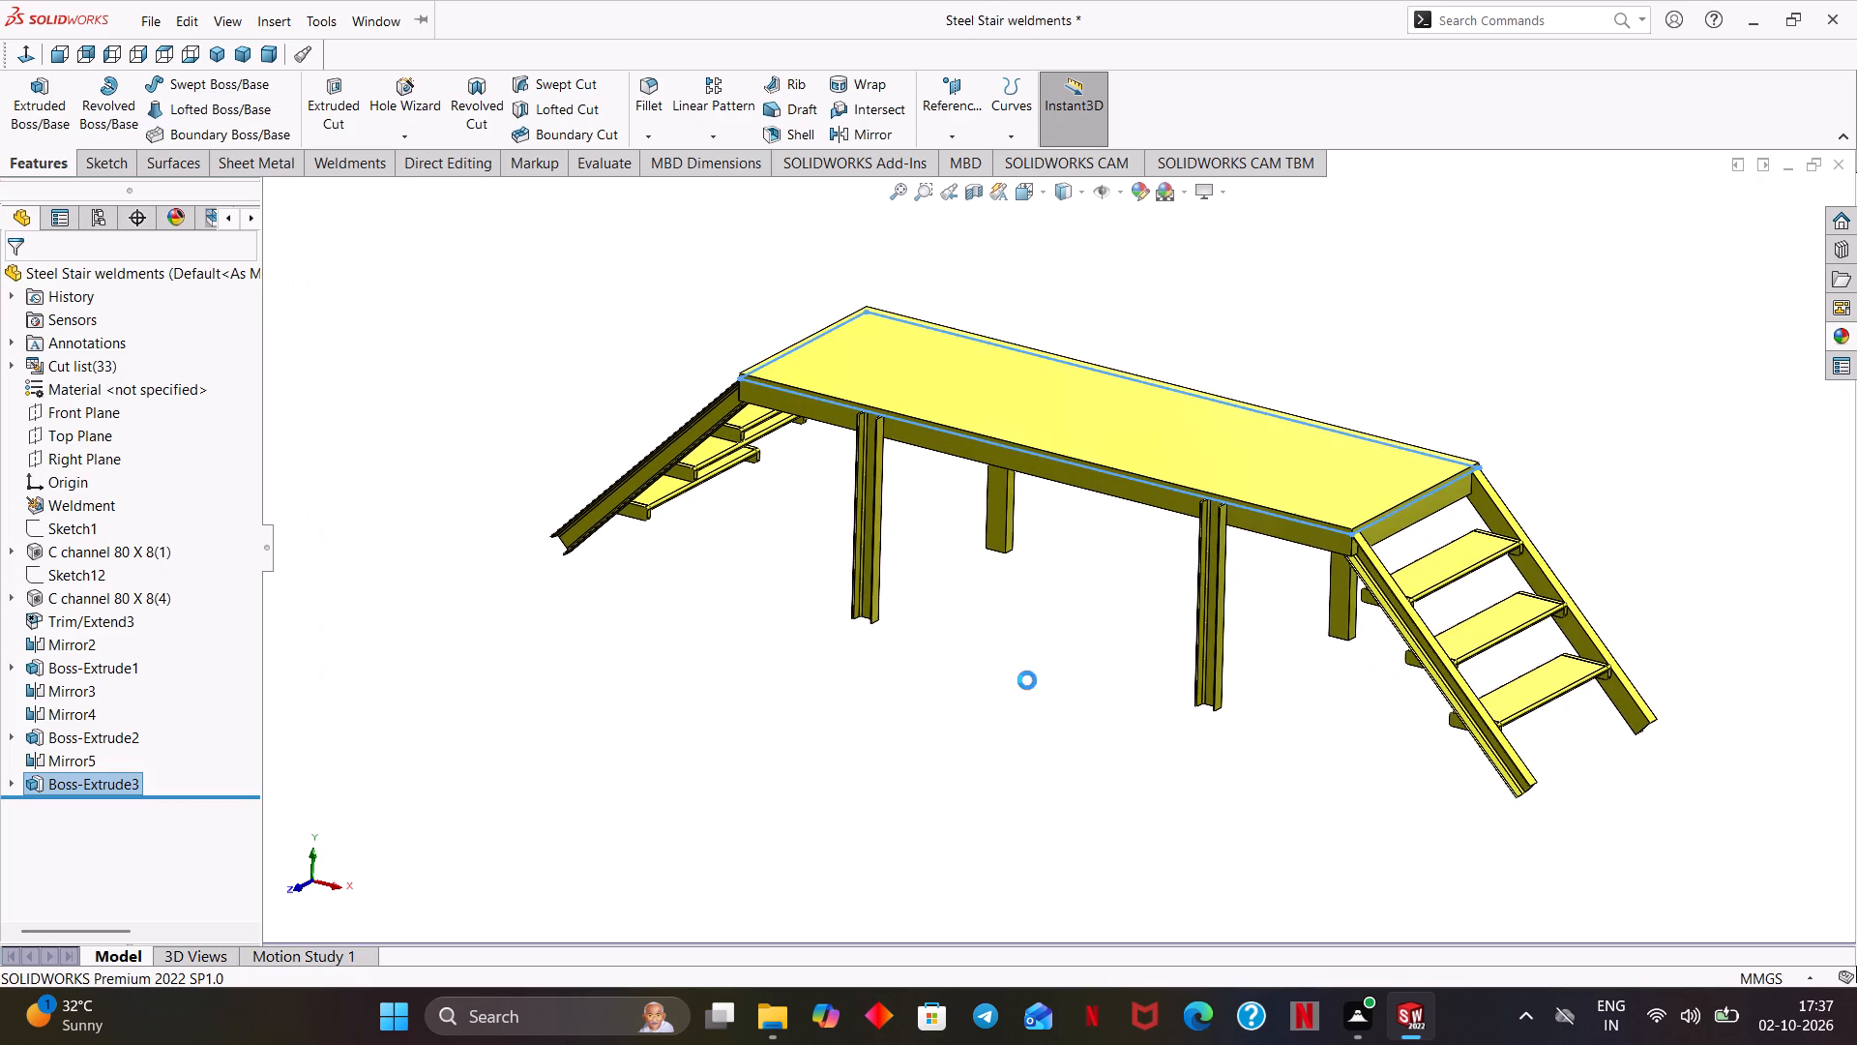
click(1007, 699)
Examine the new deck plate, supports and both staircases from above, the side and isometric.
middle_drag(1064, 661, 1065, 749)
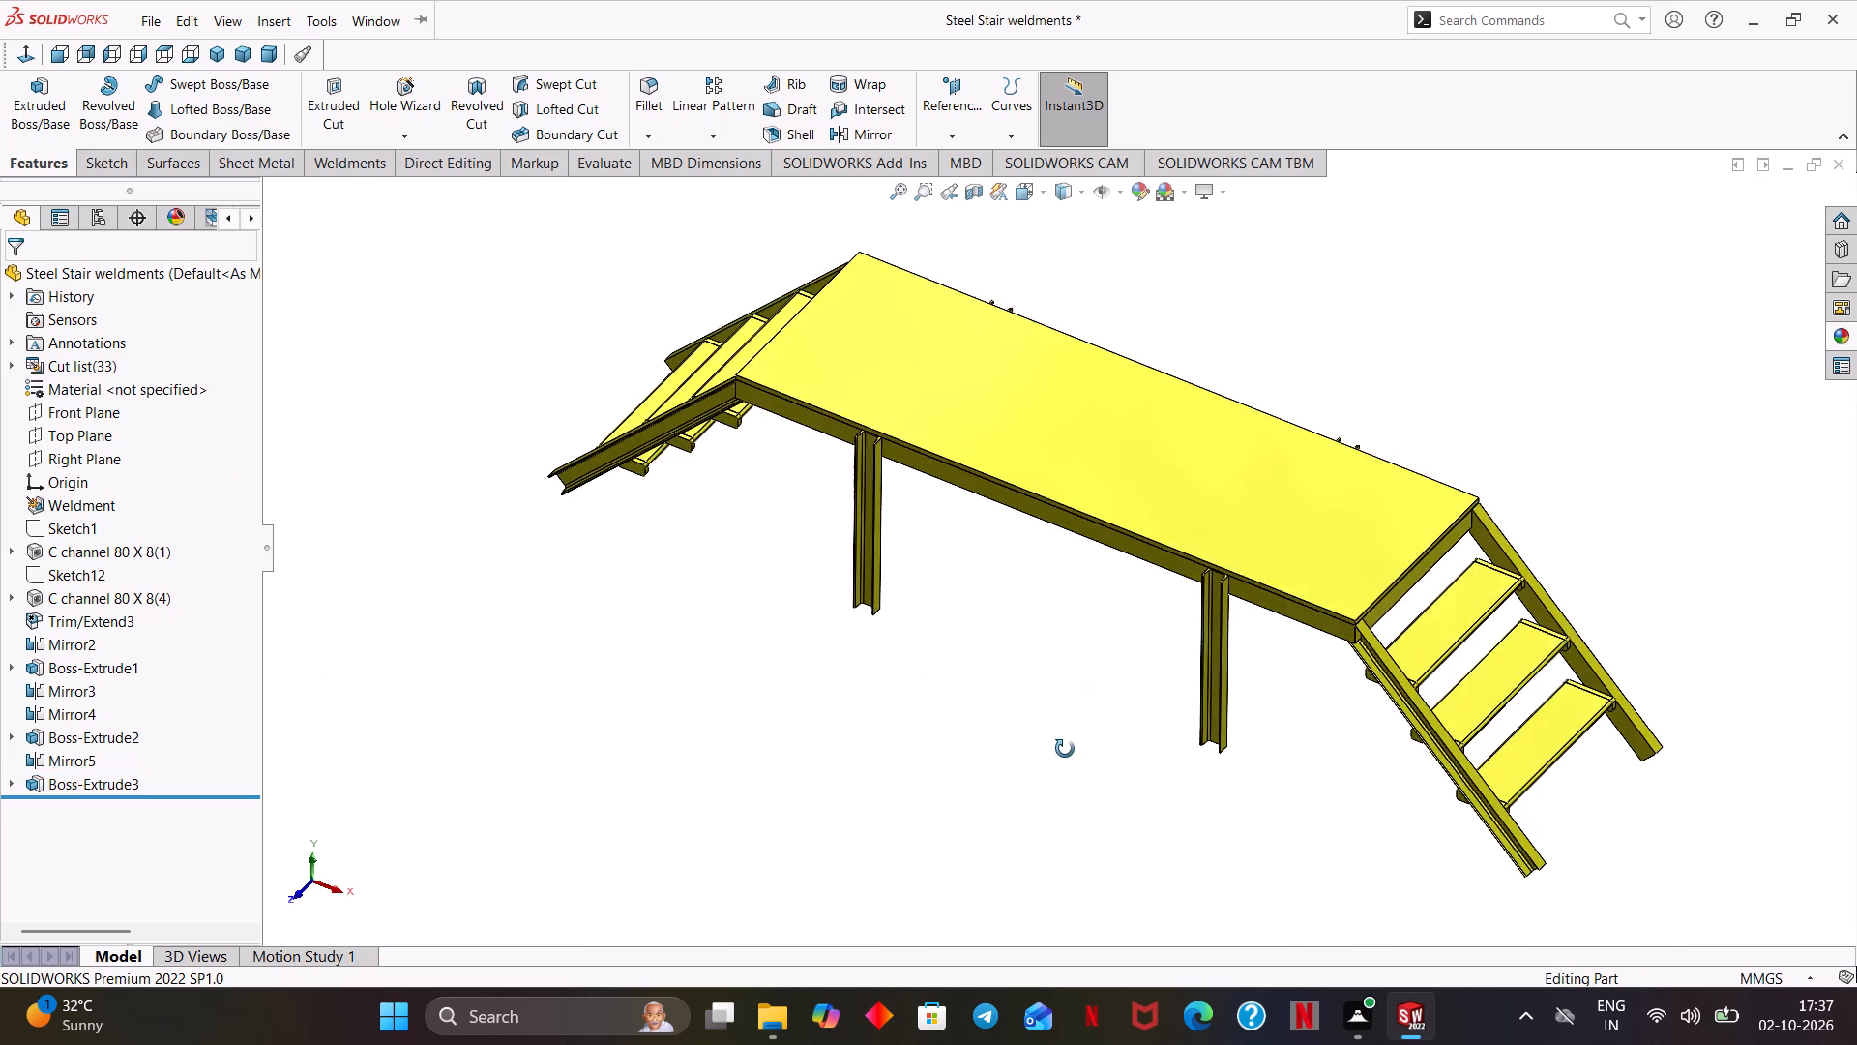
middle_drag(1065, 749, 1038, 565)
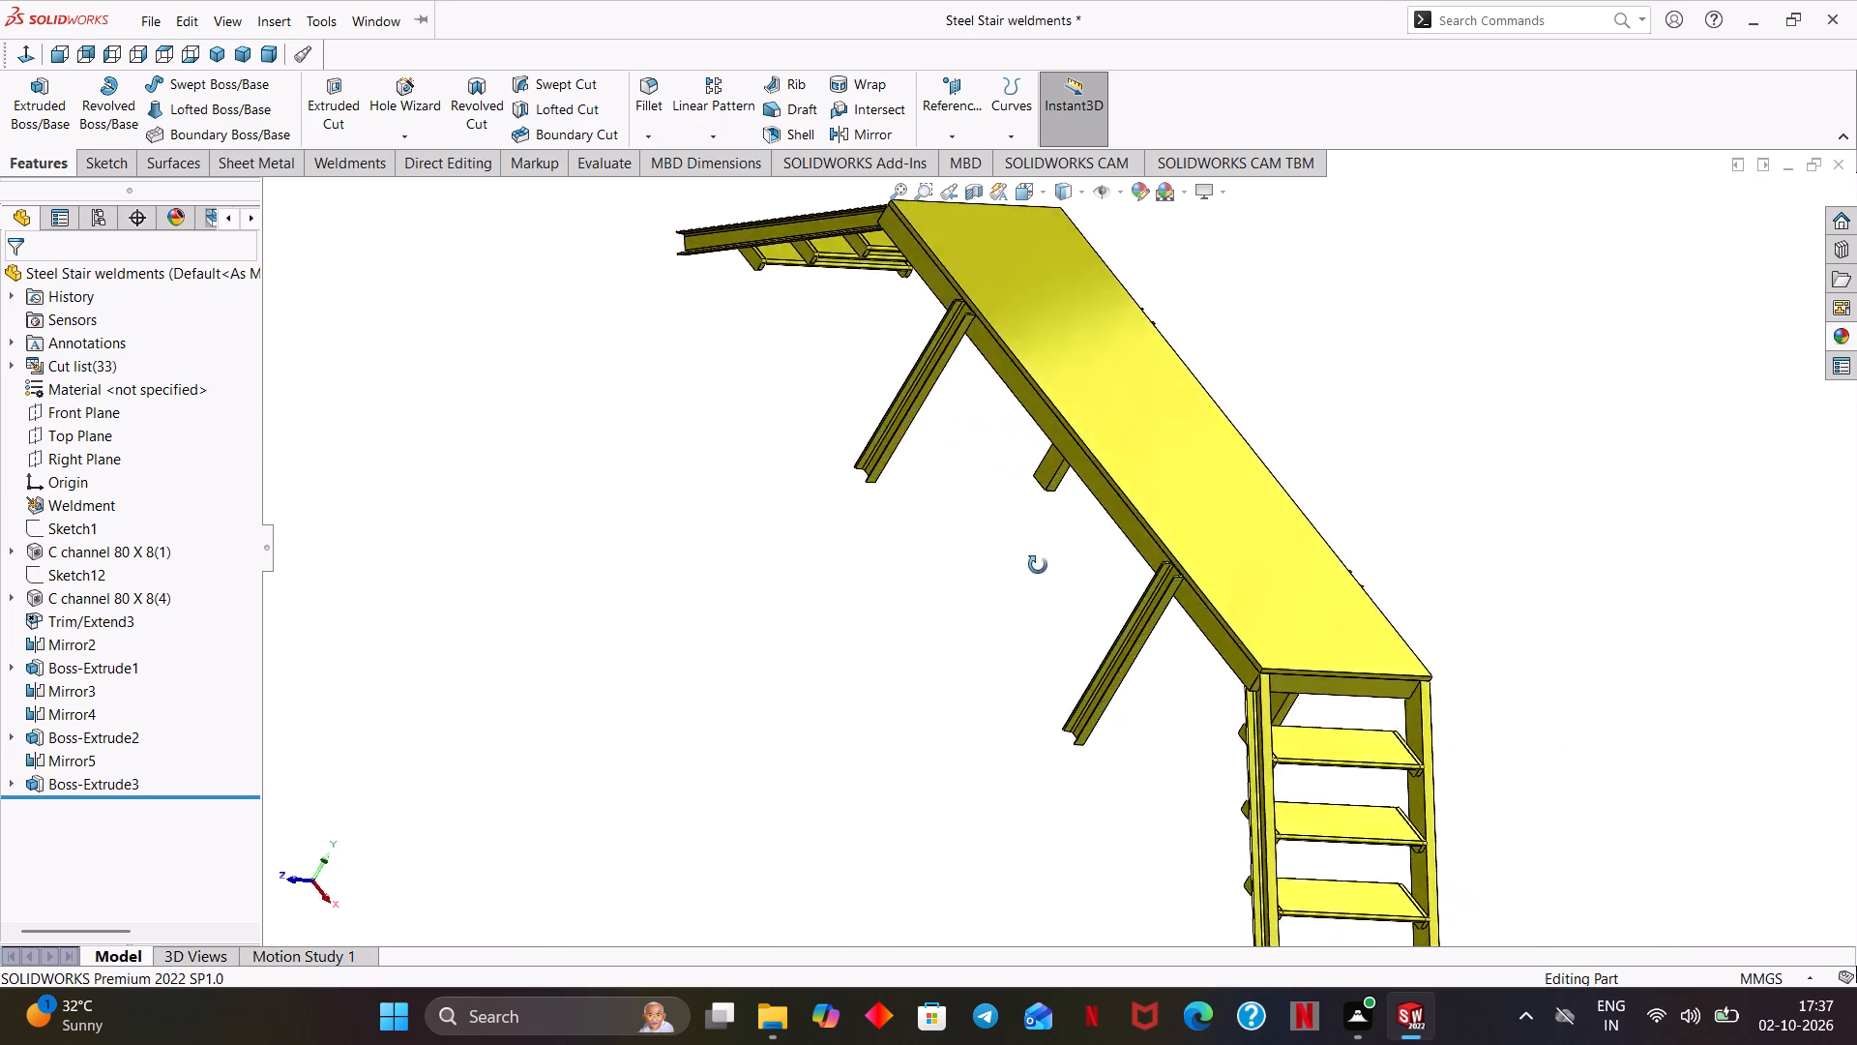
middle_drag(1038, 565, 1159, 561)
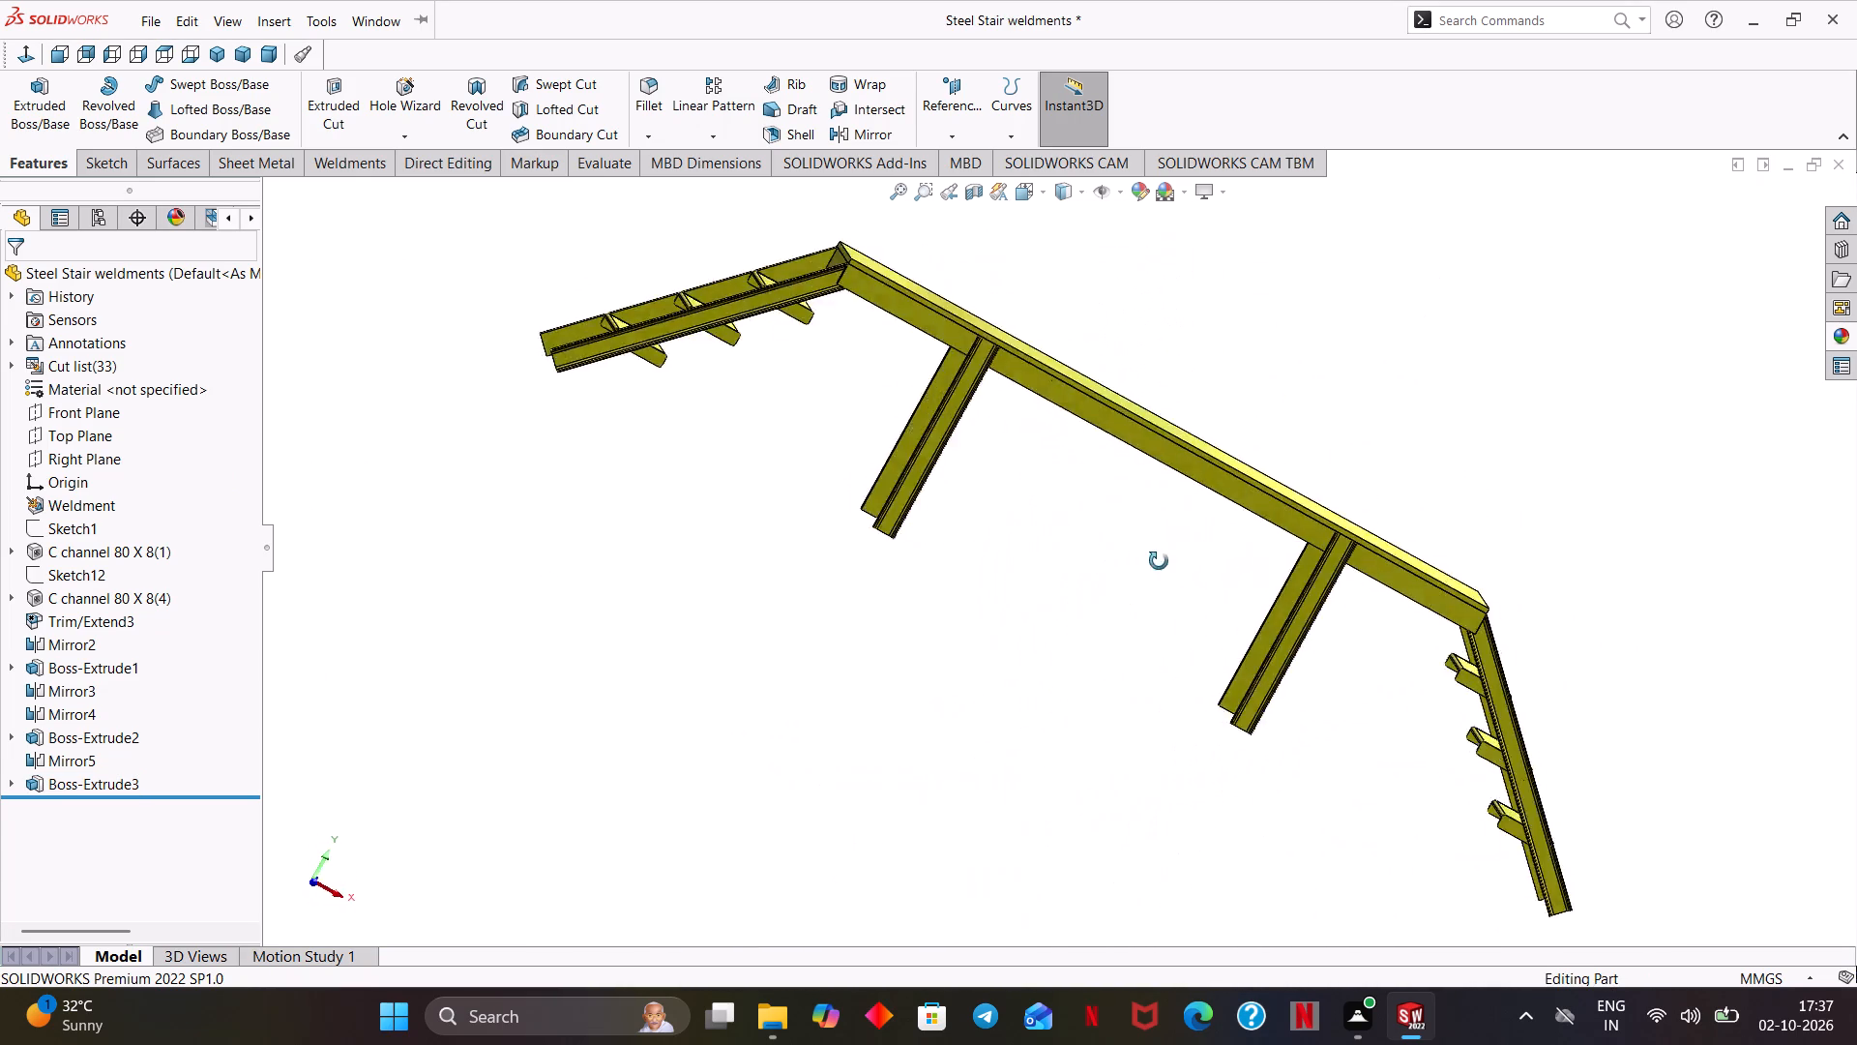
middle_drag(1159, 561, 1131, 540)
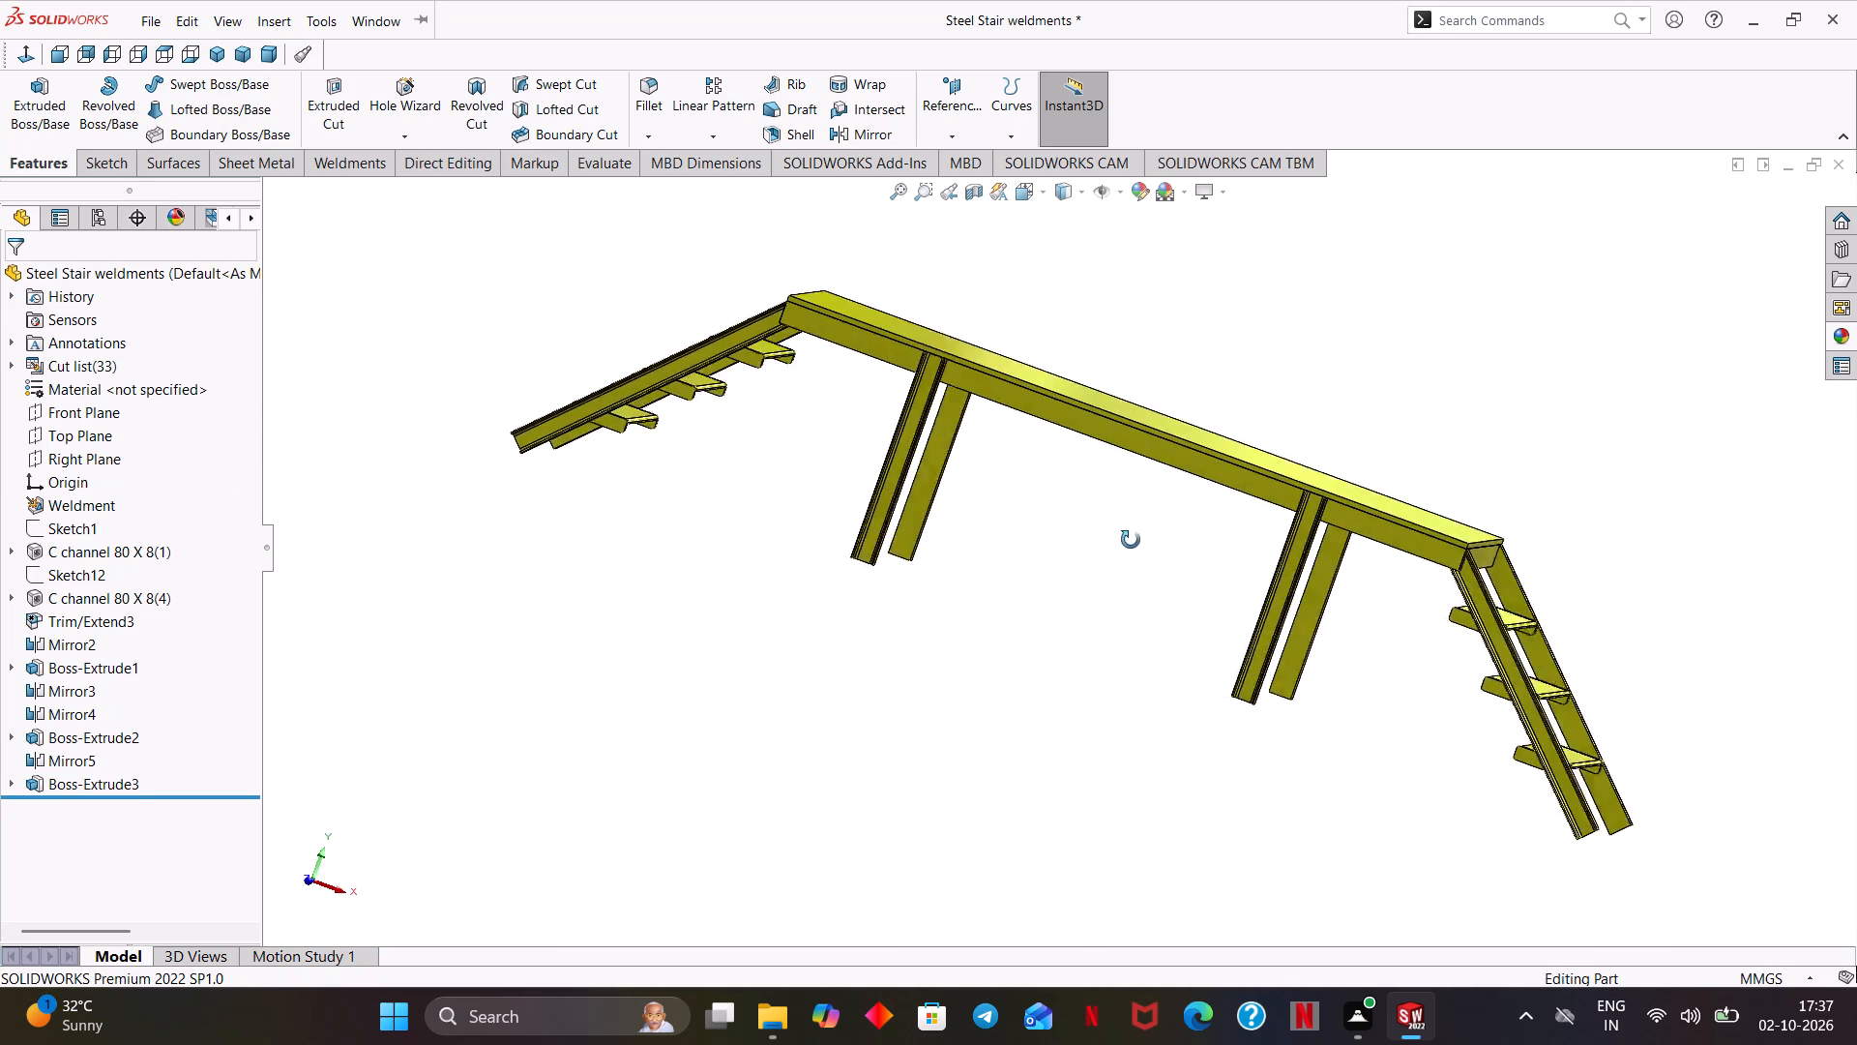
middle_drag(1131, 540, 1159, 525)
middle_drag(622, 539, 543, 672)
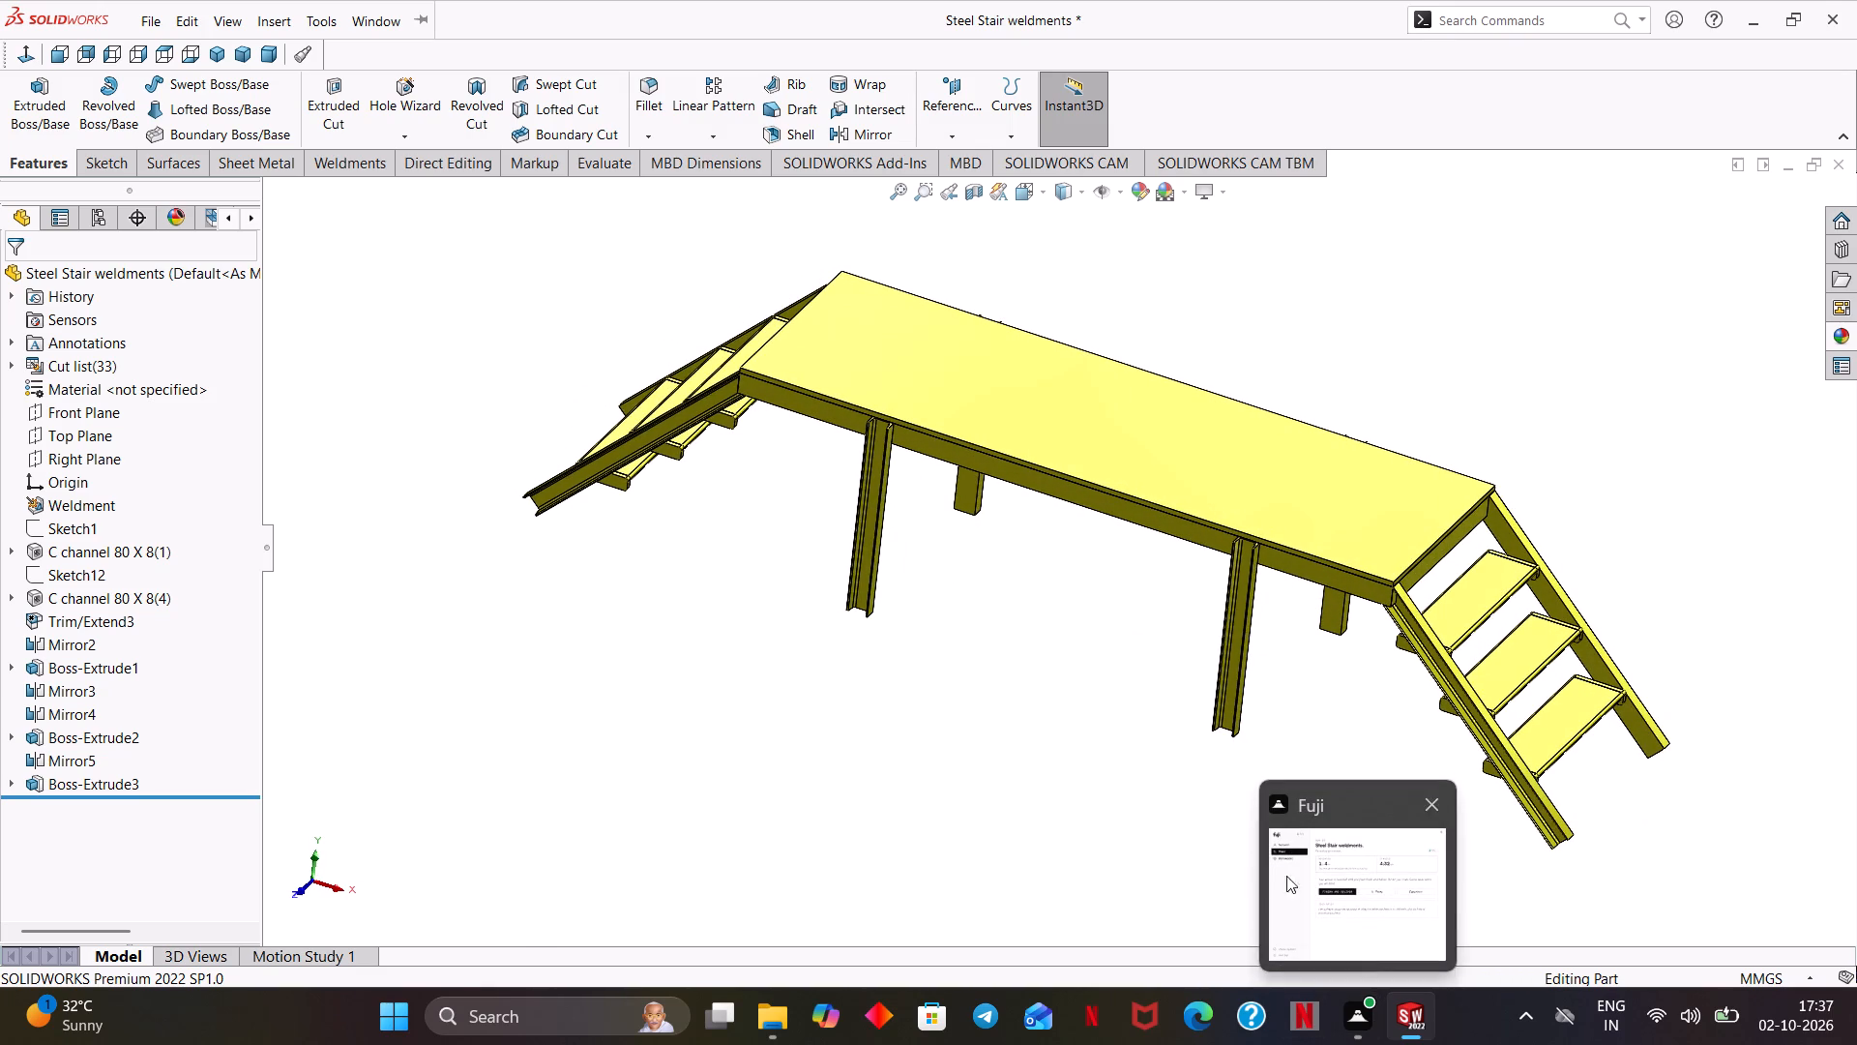
middle_drag(1051, 758, 1040, 746)
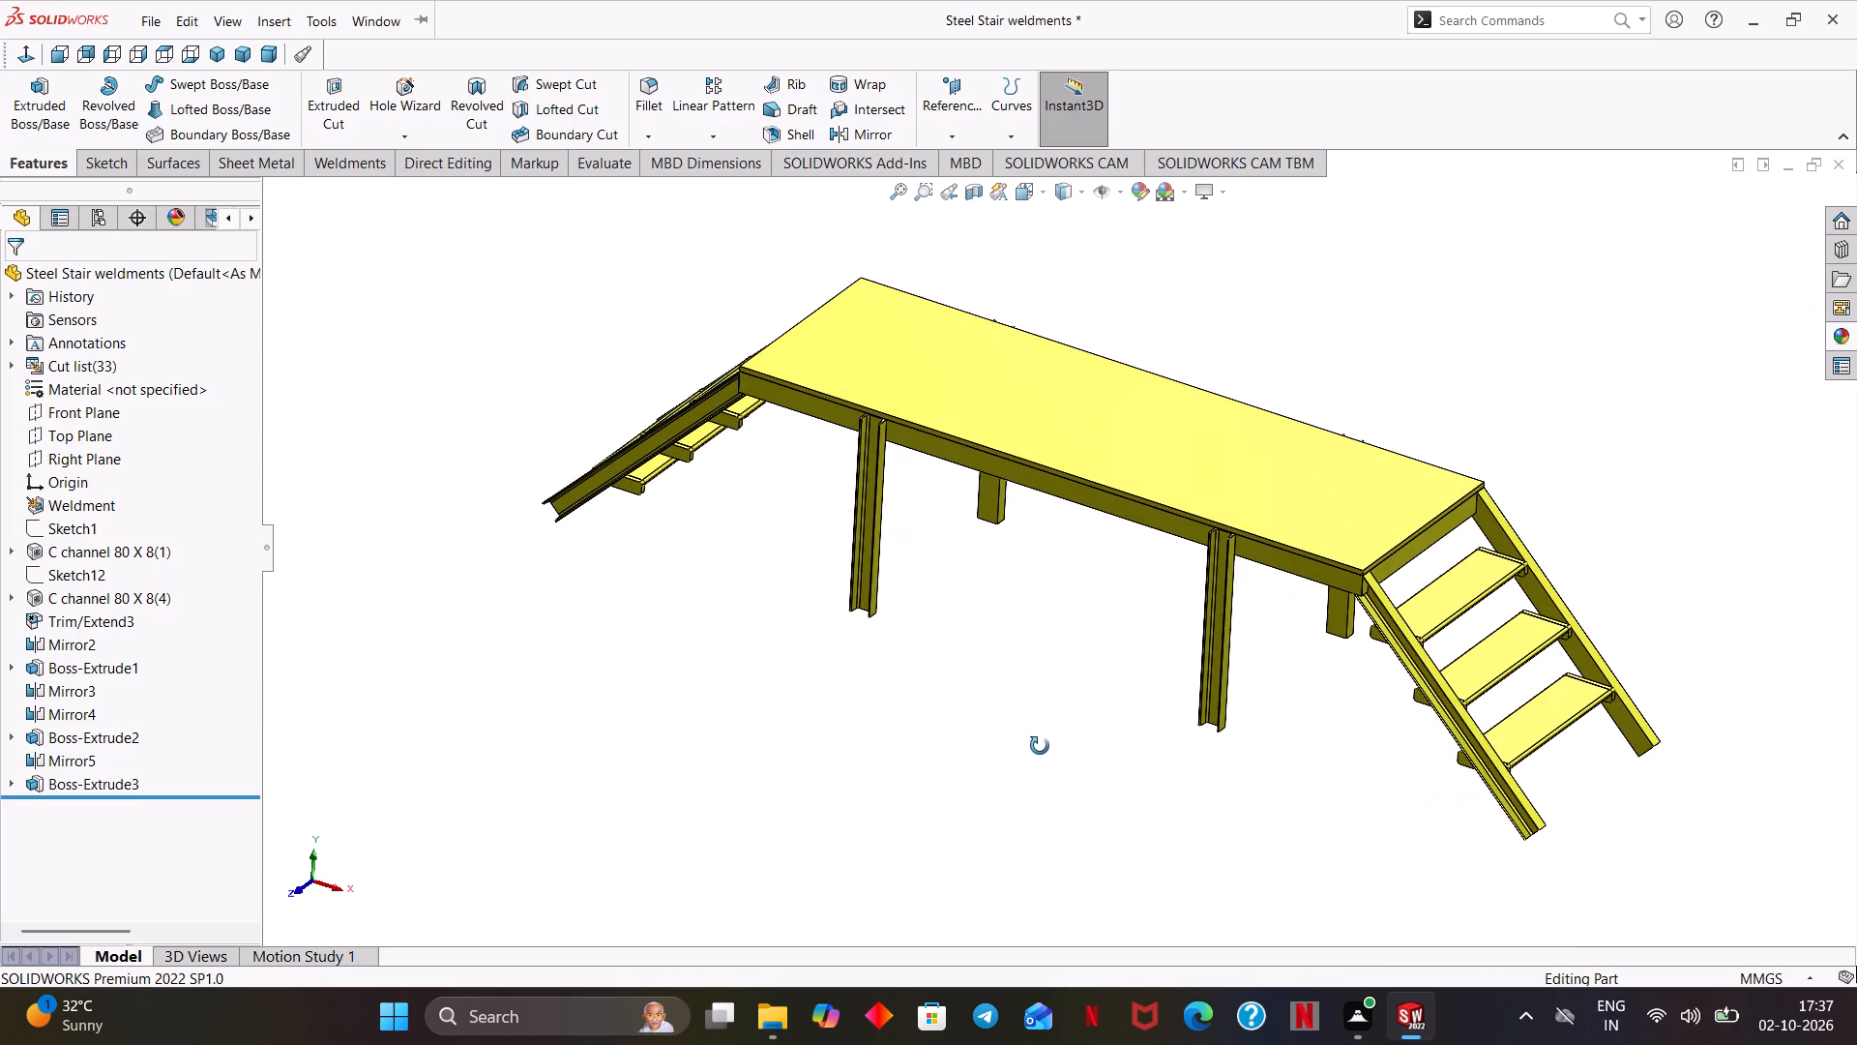
middle_drag(1040, 746, 1059, 705)
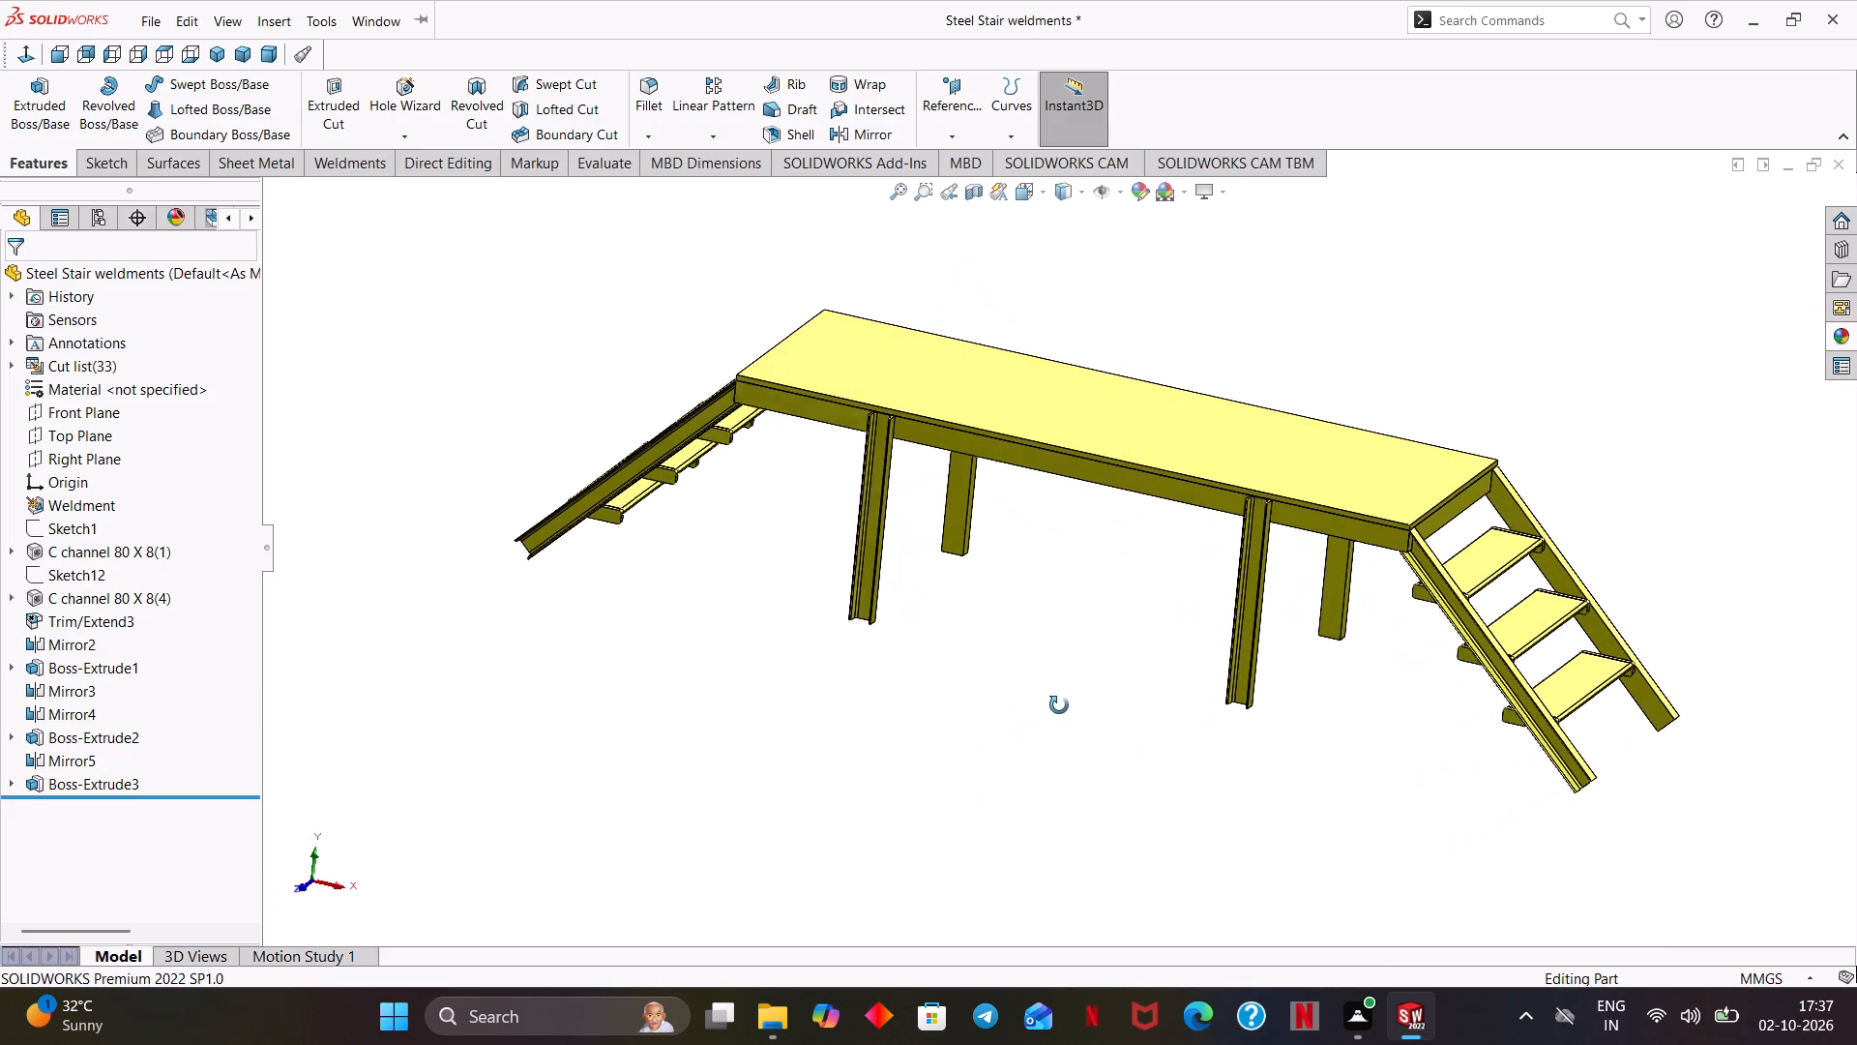
middle_drag(1059, 705, 1061, 704)
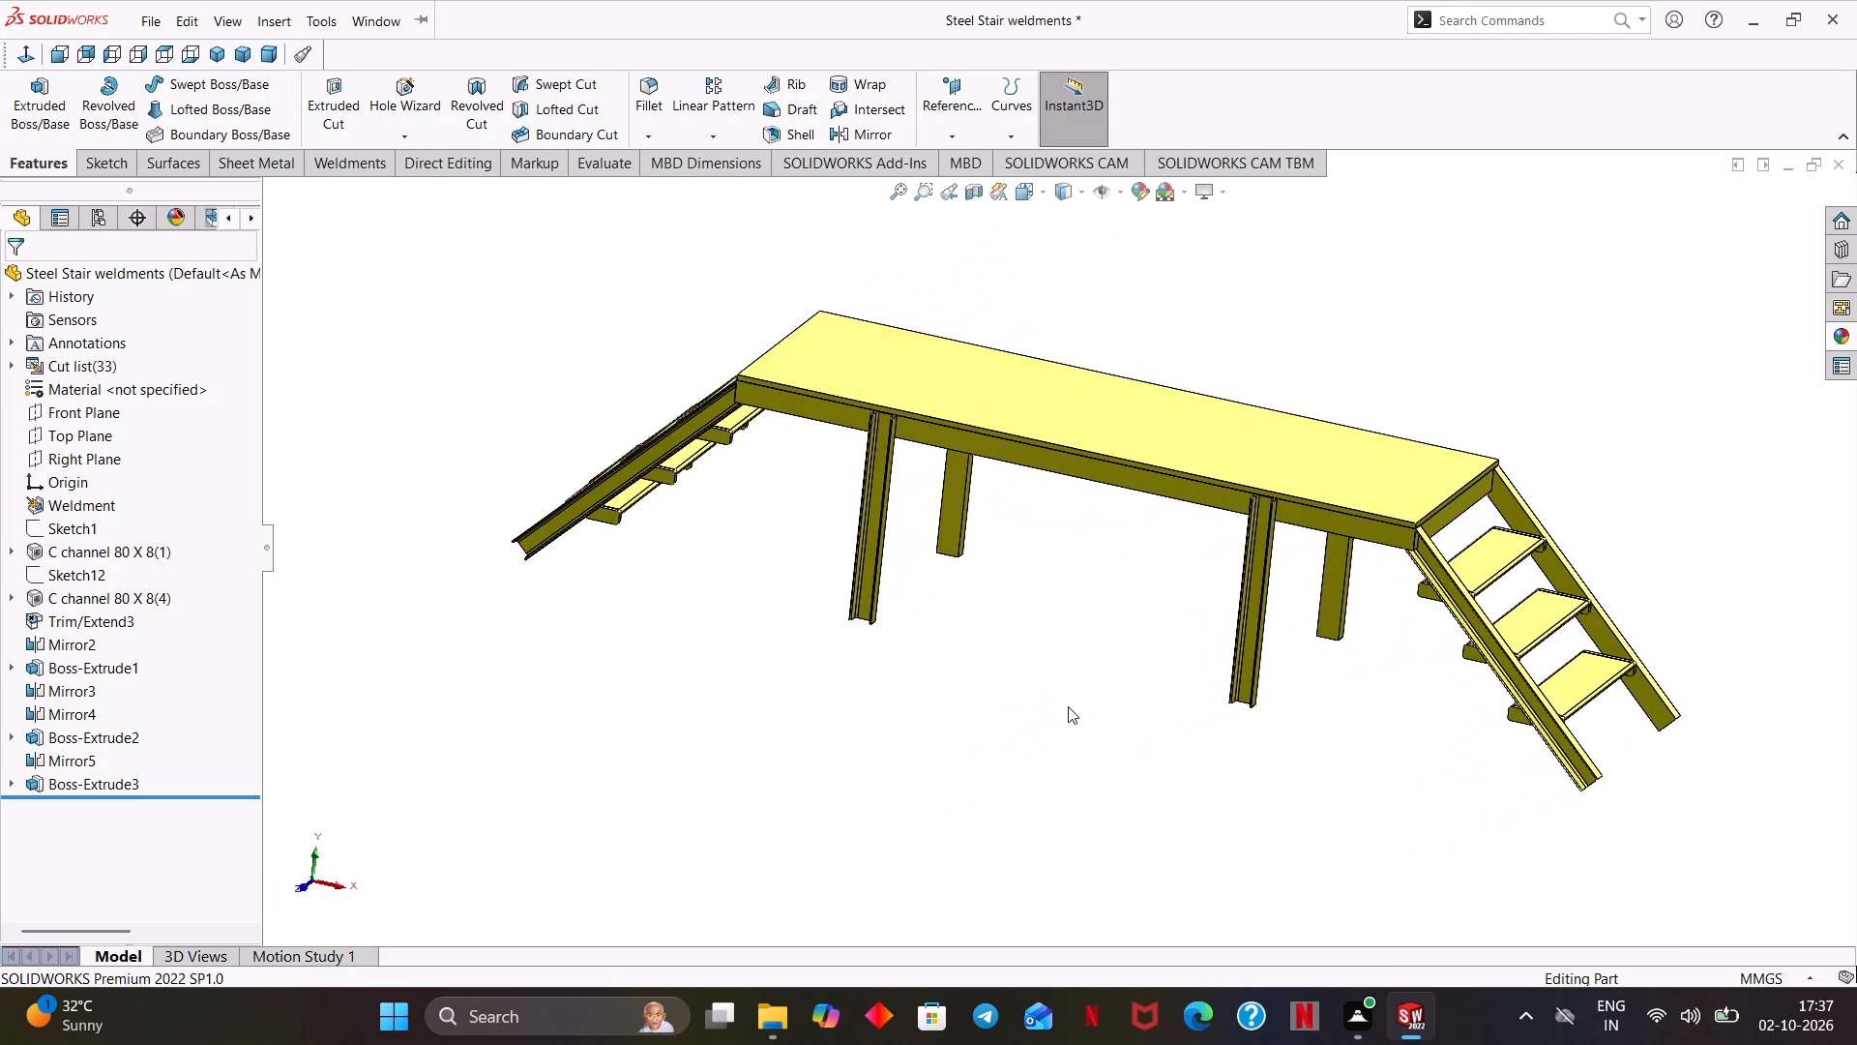
key(ctrl+7)
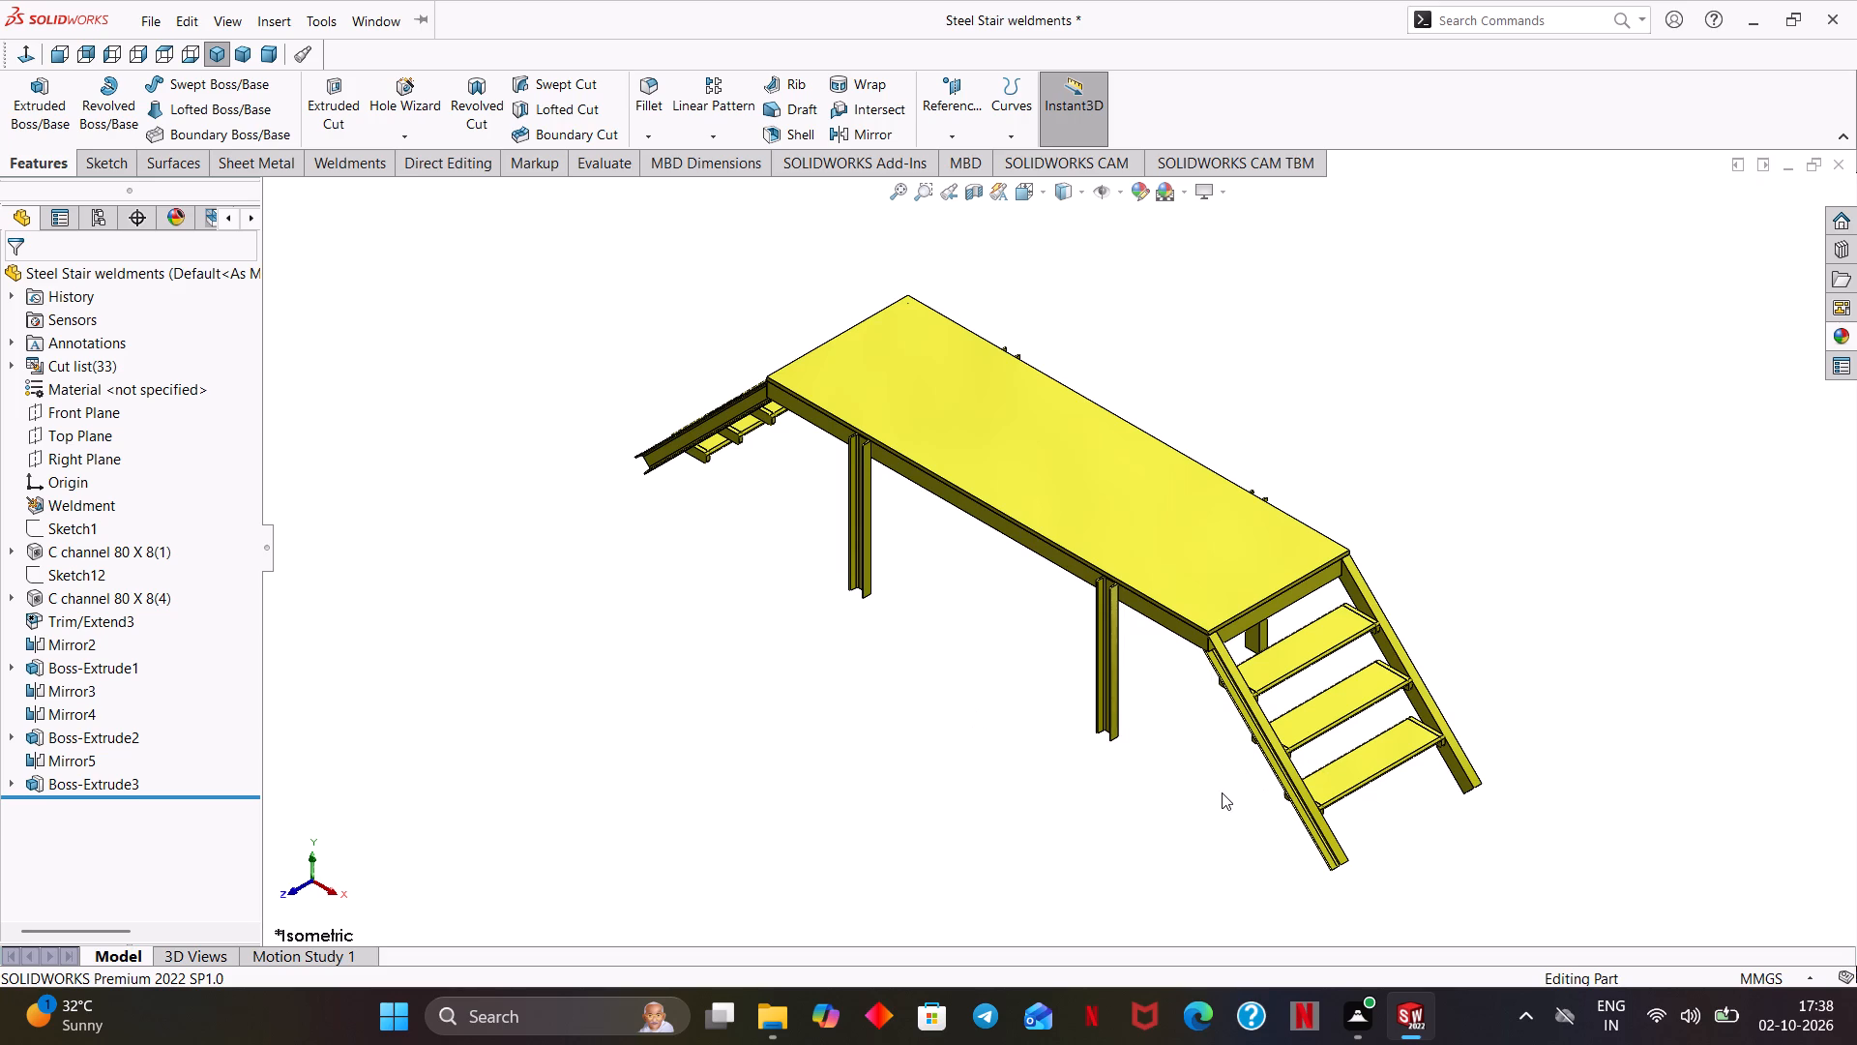
Create a reference plane parallel to the Front Plane, coincident with the flange edge's midpoint at the front stringer's lower end.
click(60, 416)
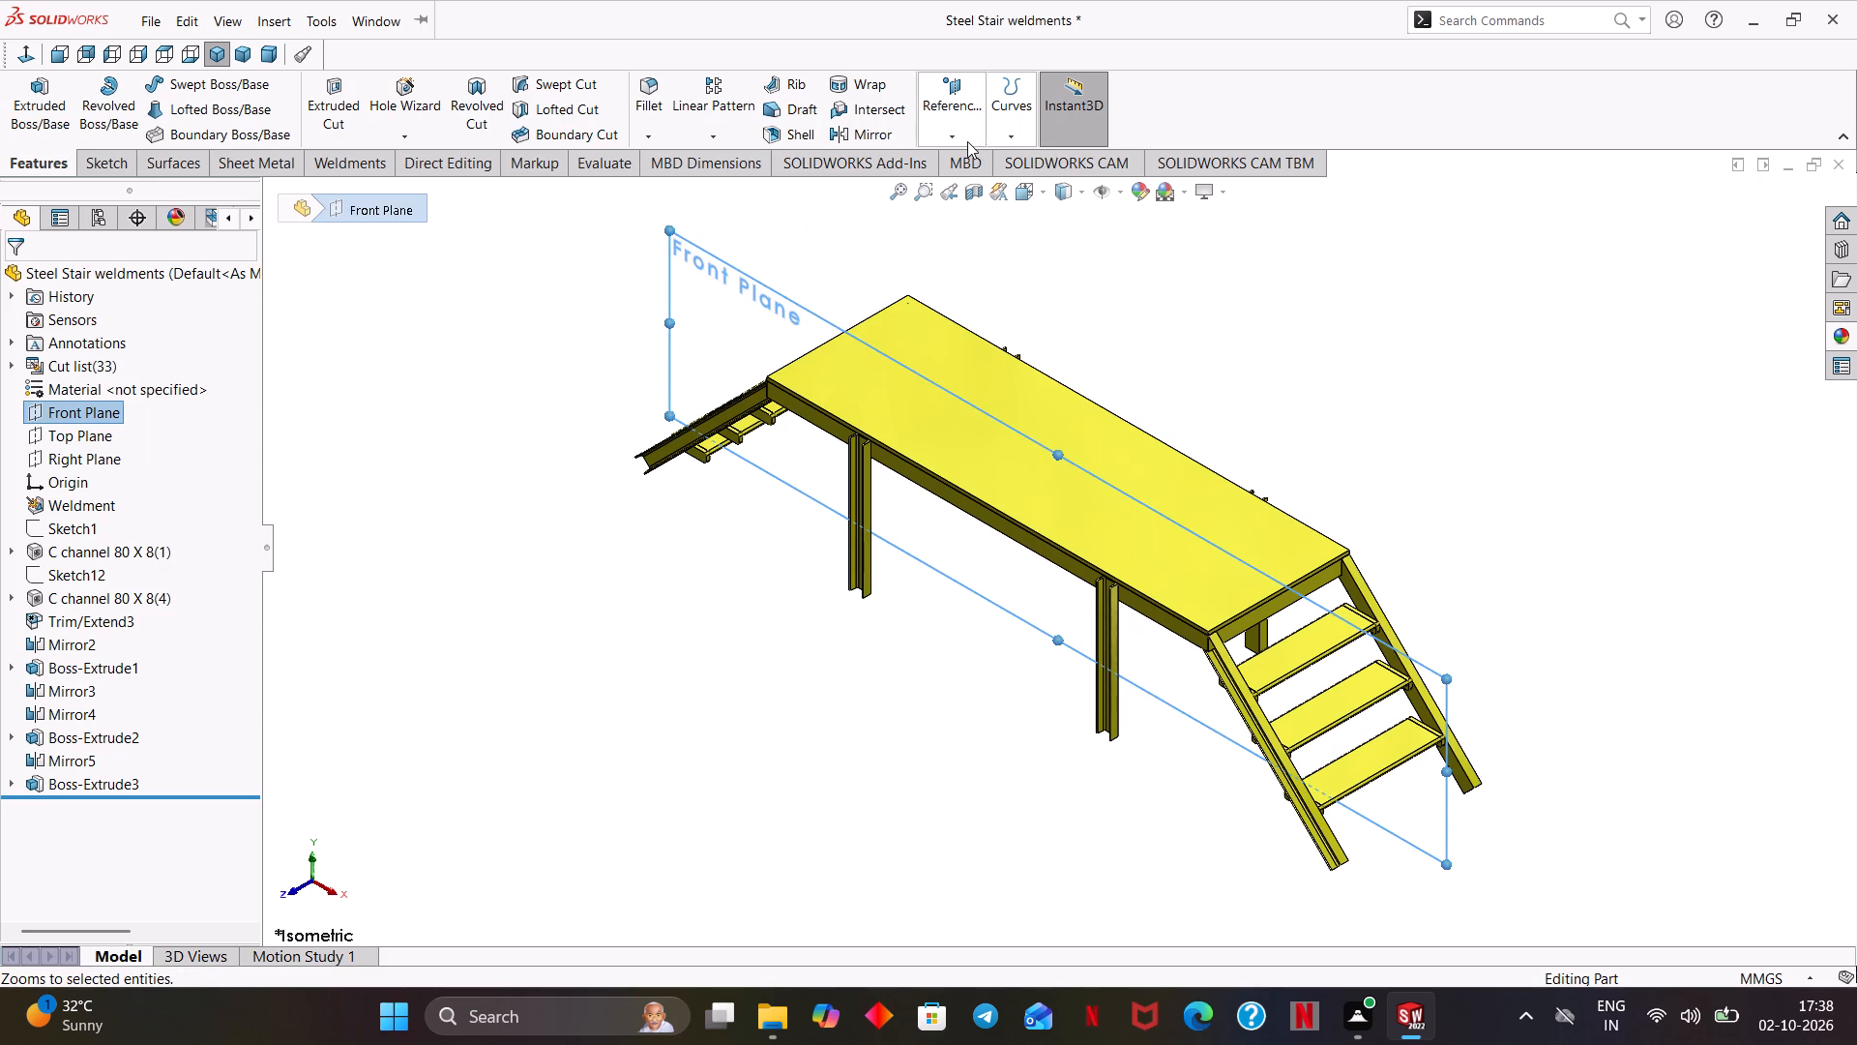
click(965, 141)
click(971, 161)
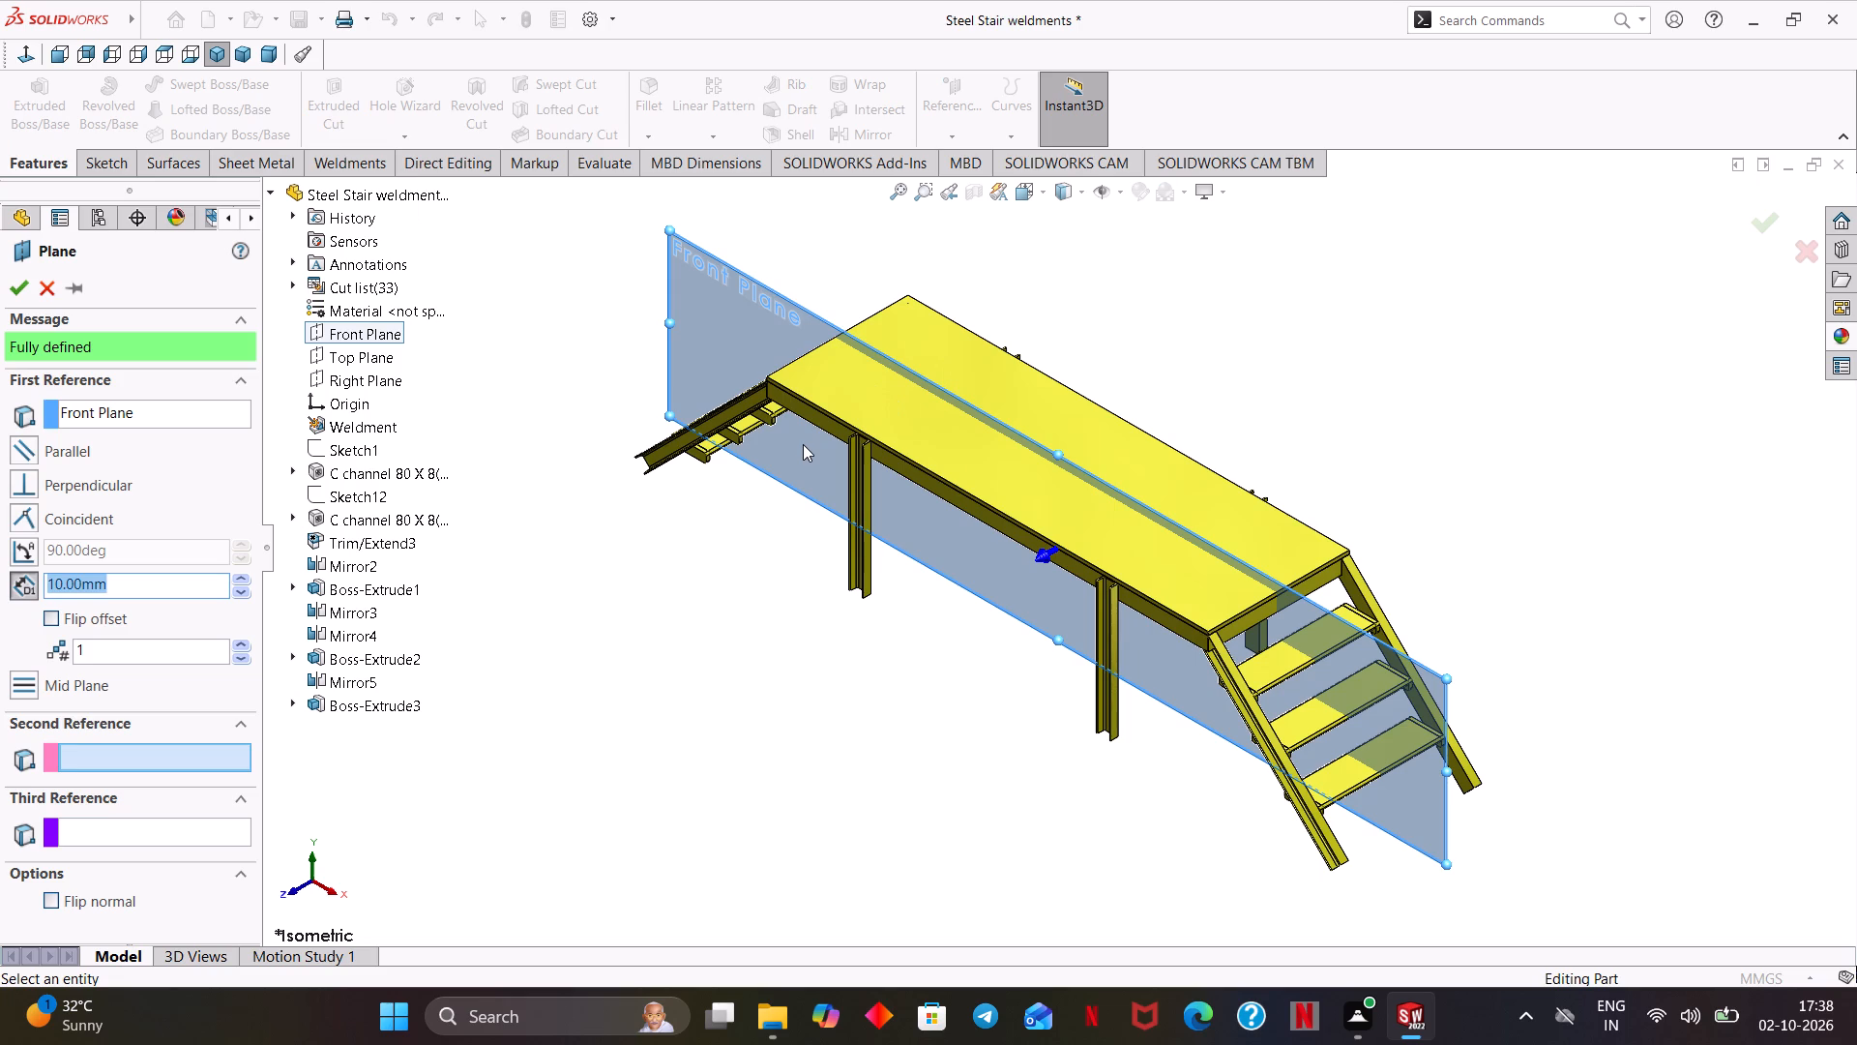
middle_drag(723, 574, 941, 766)
scroll(867, 923, down, 5)
scroll(965, 575, down, 4)
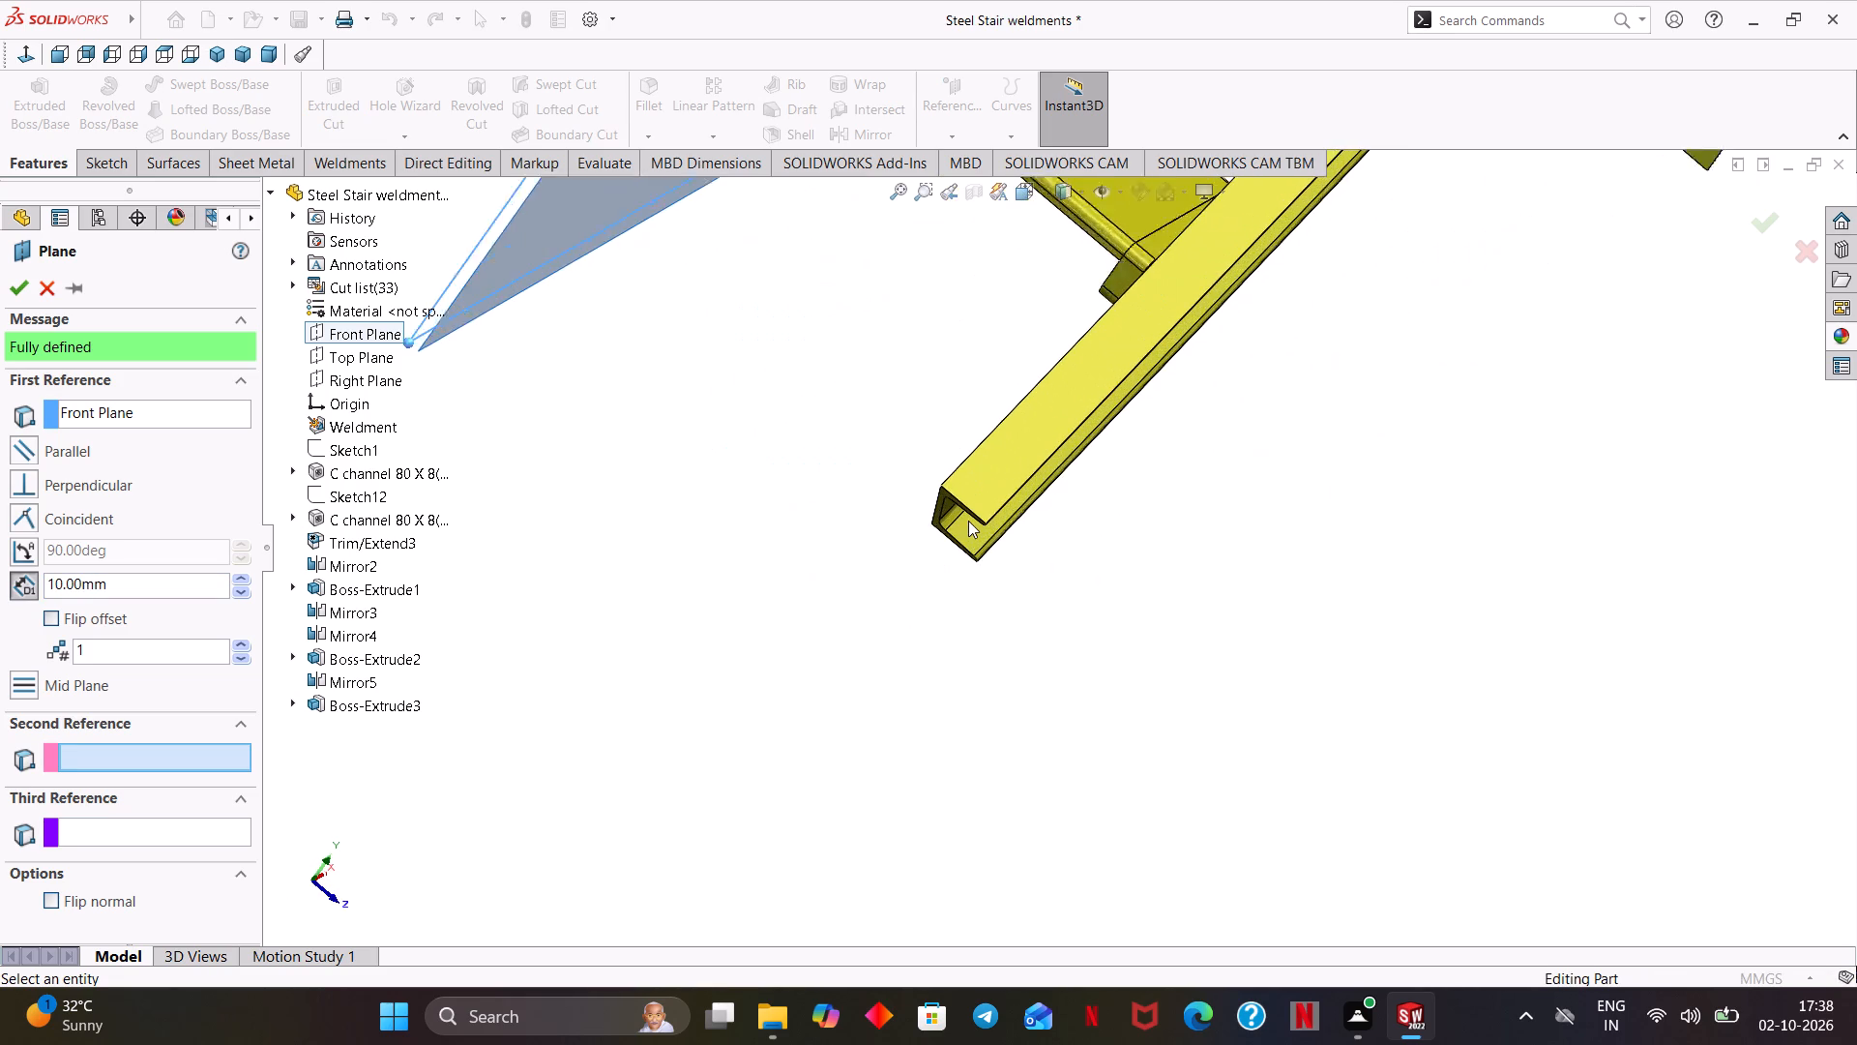
scroll(968, 521, down, 5)
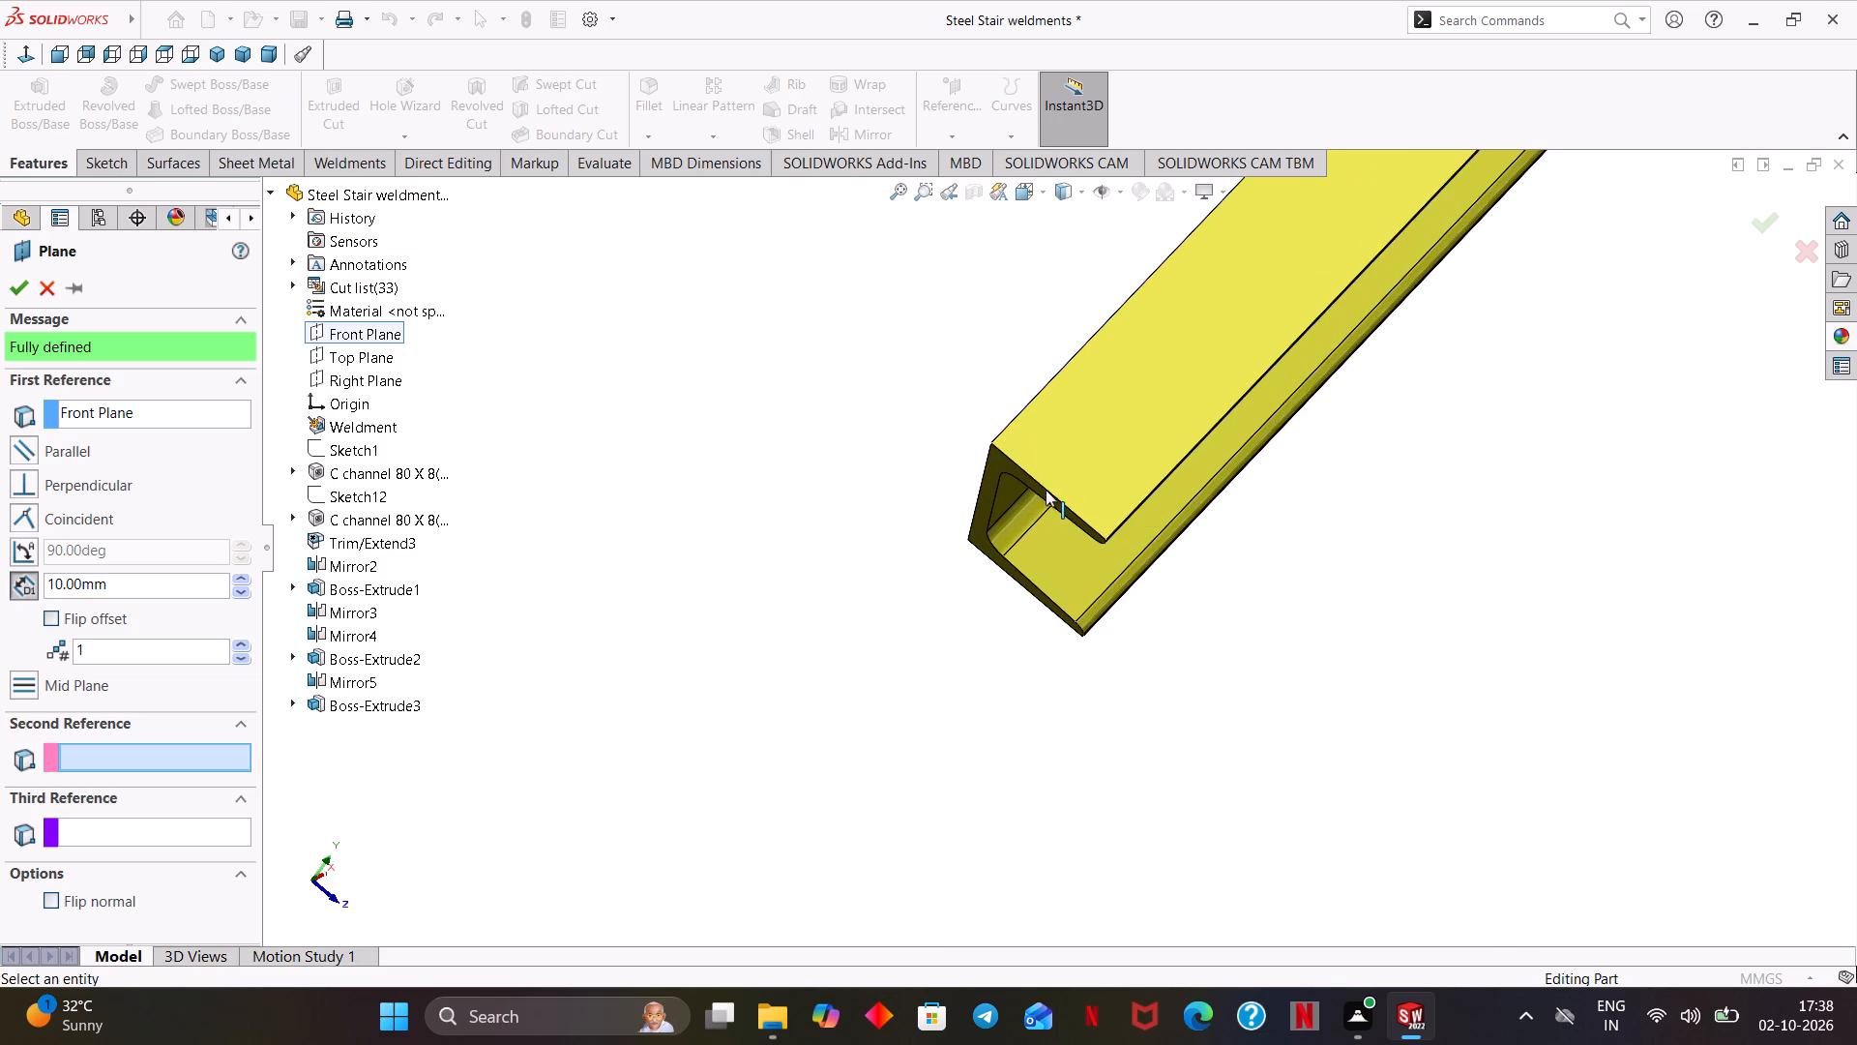
click(1050, 493)
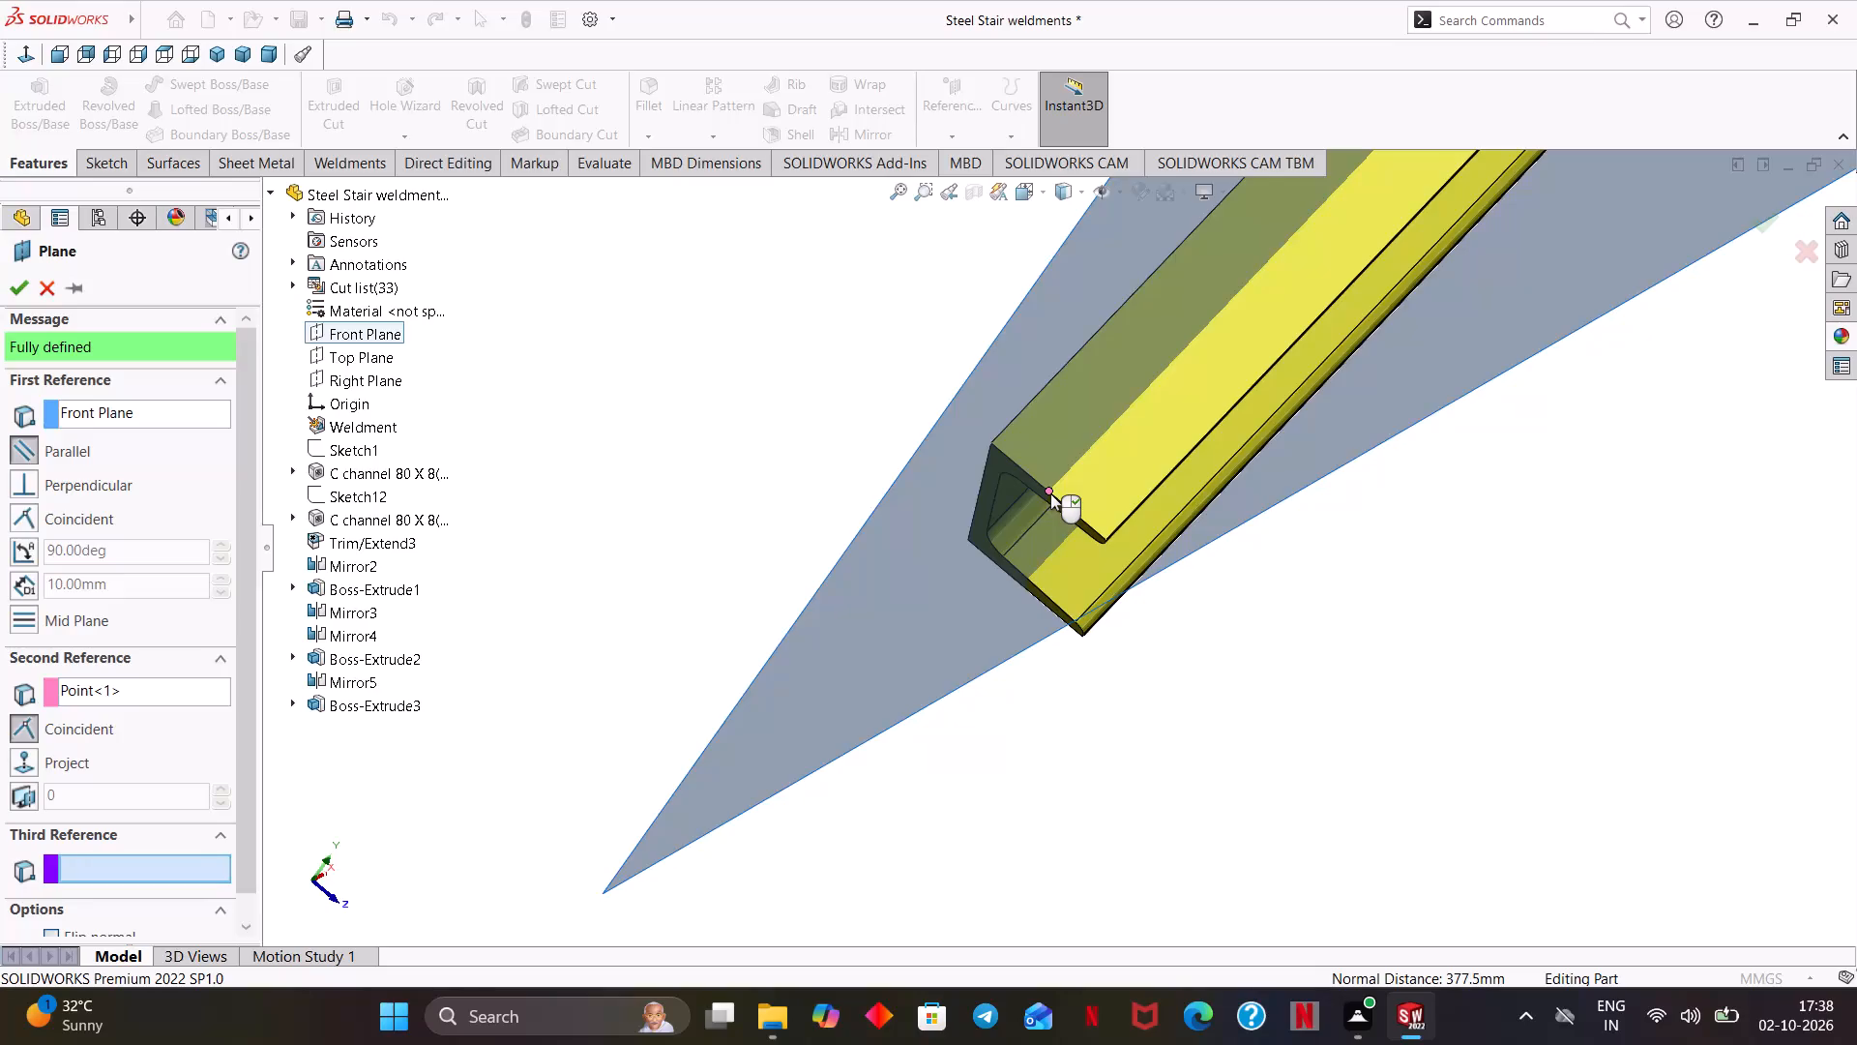
click(14, 290)
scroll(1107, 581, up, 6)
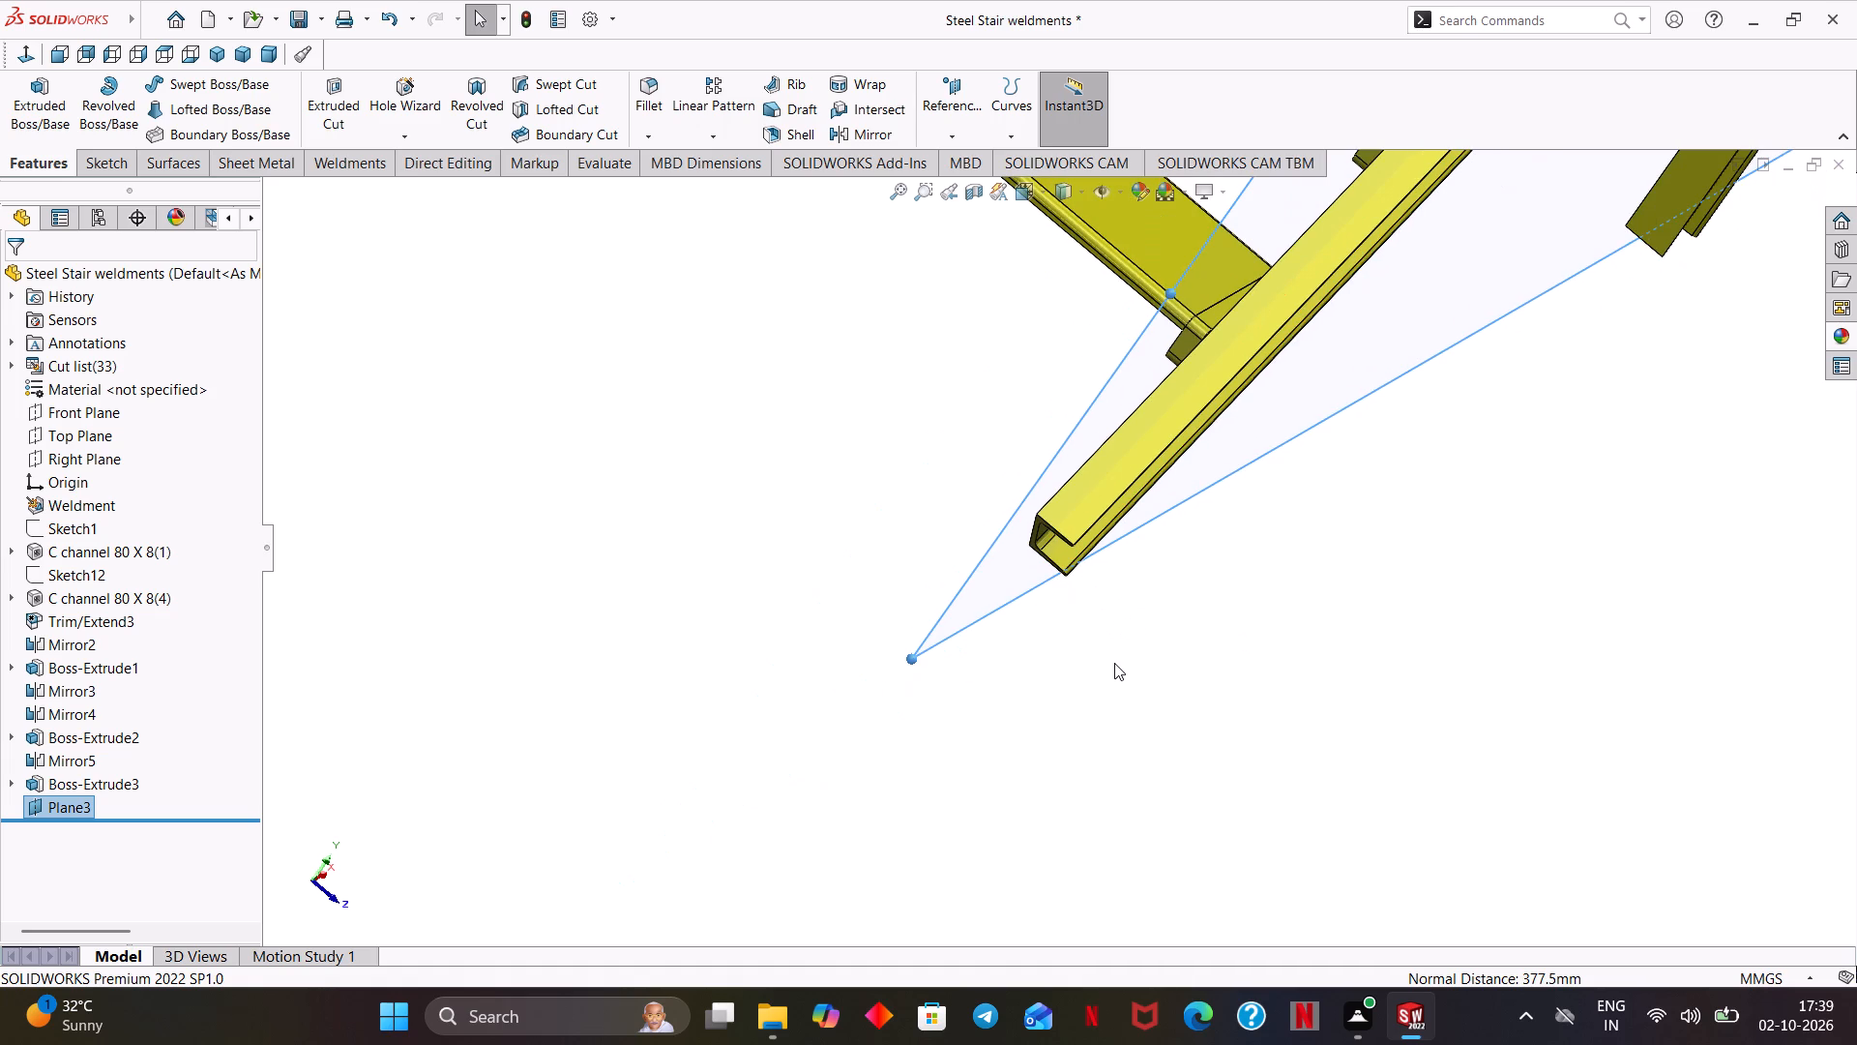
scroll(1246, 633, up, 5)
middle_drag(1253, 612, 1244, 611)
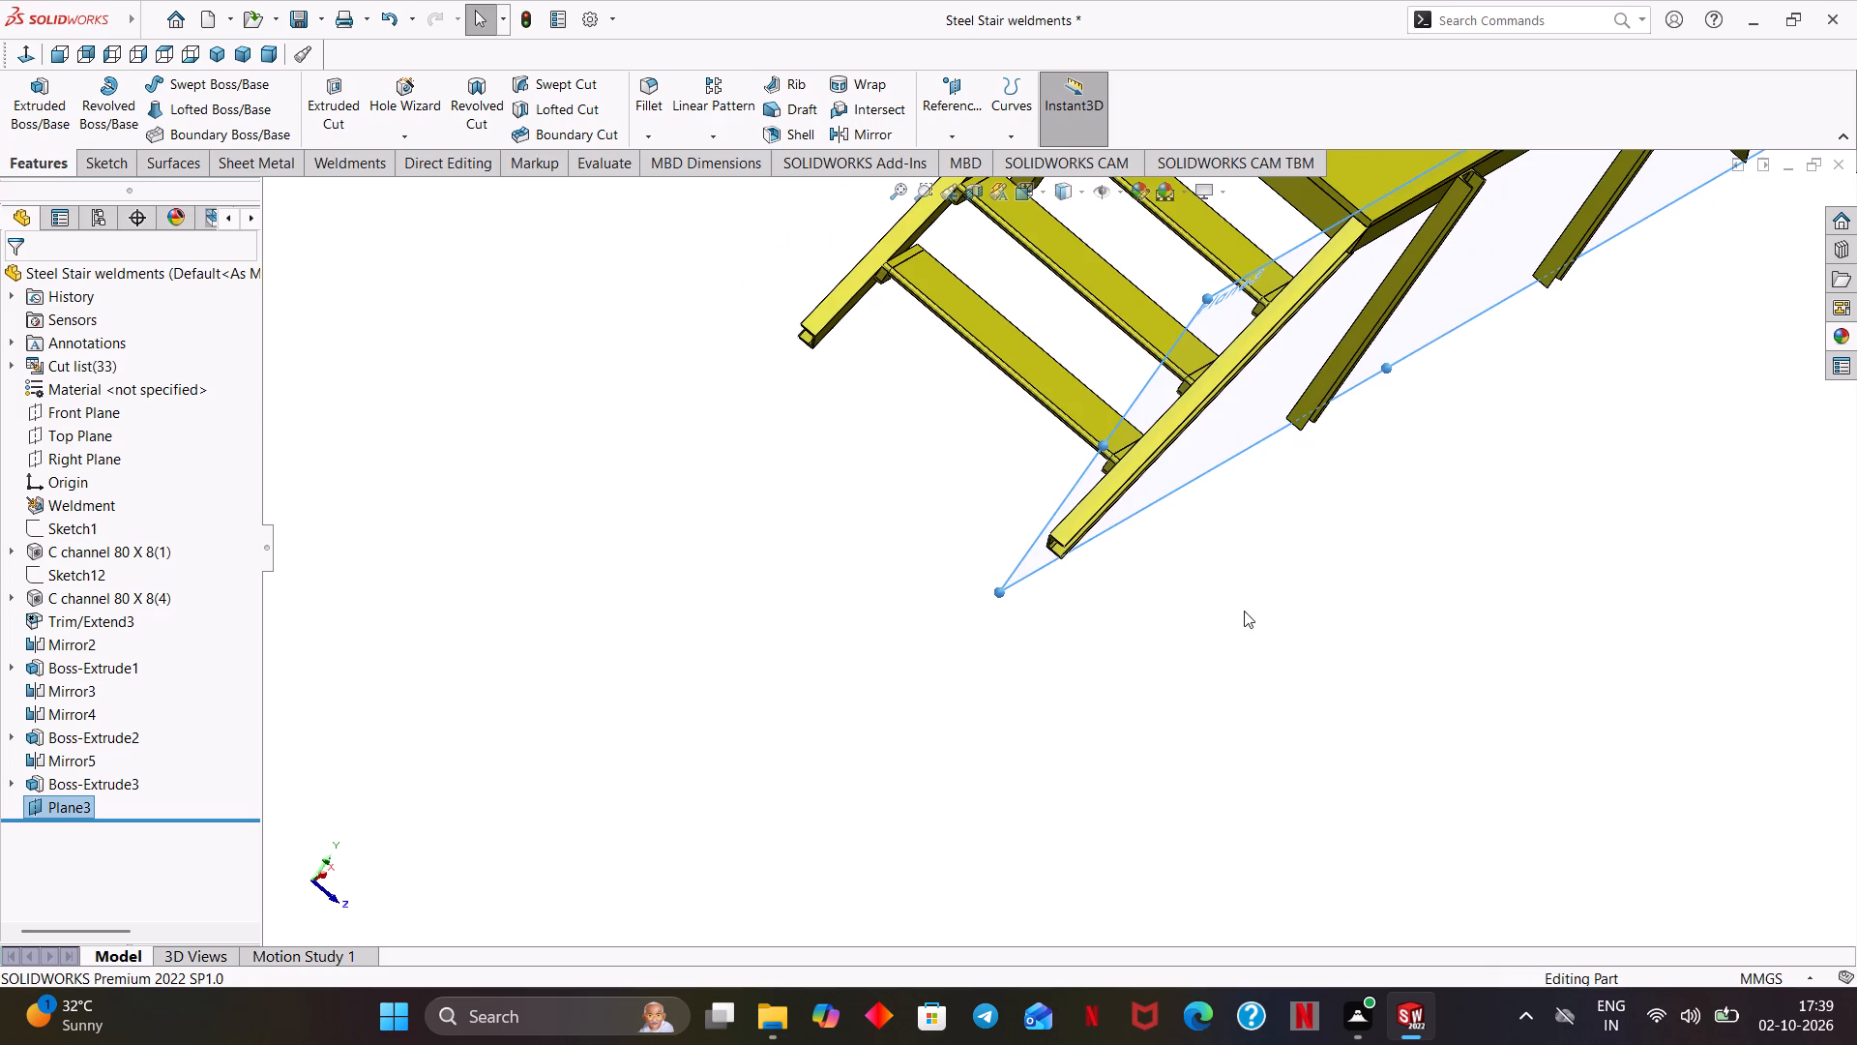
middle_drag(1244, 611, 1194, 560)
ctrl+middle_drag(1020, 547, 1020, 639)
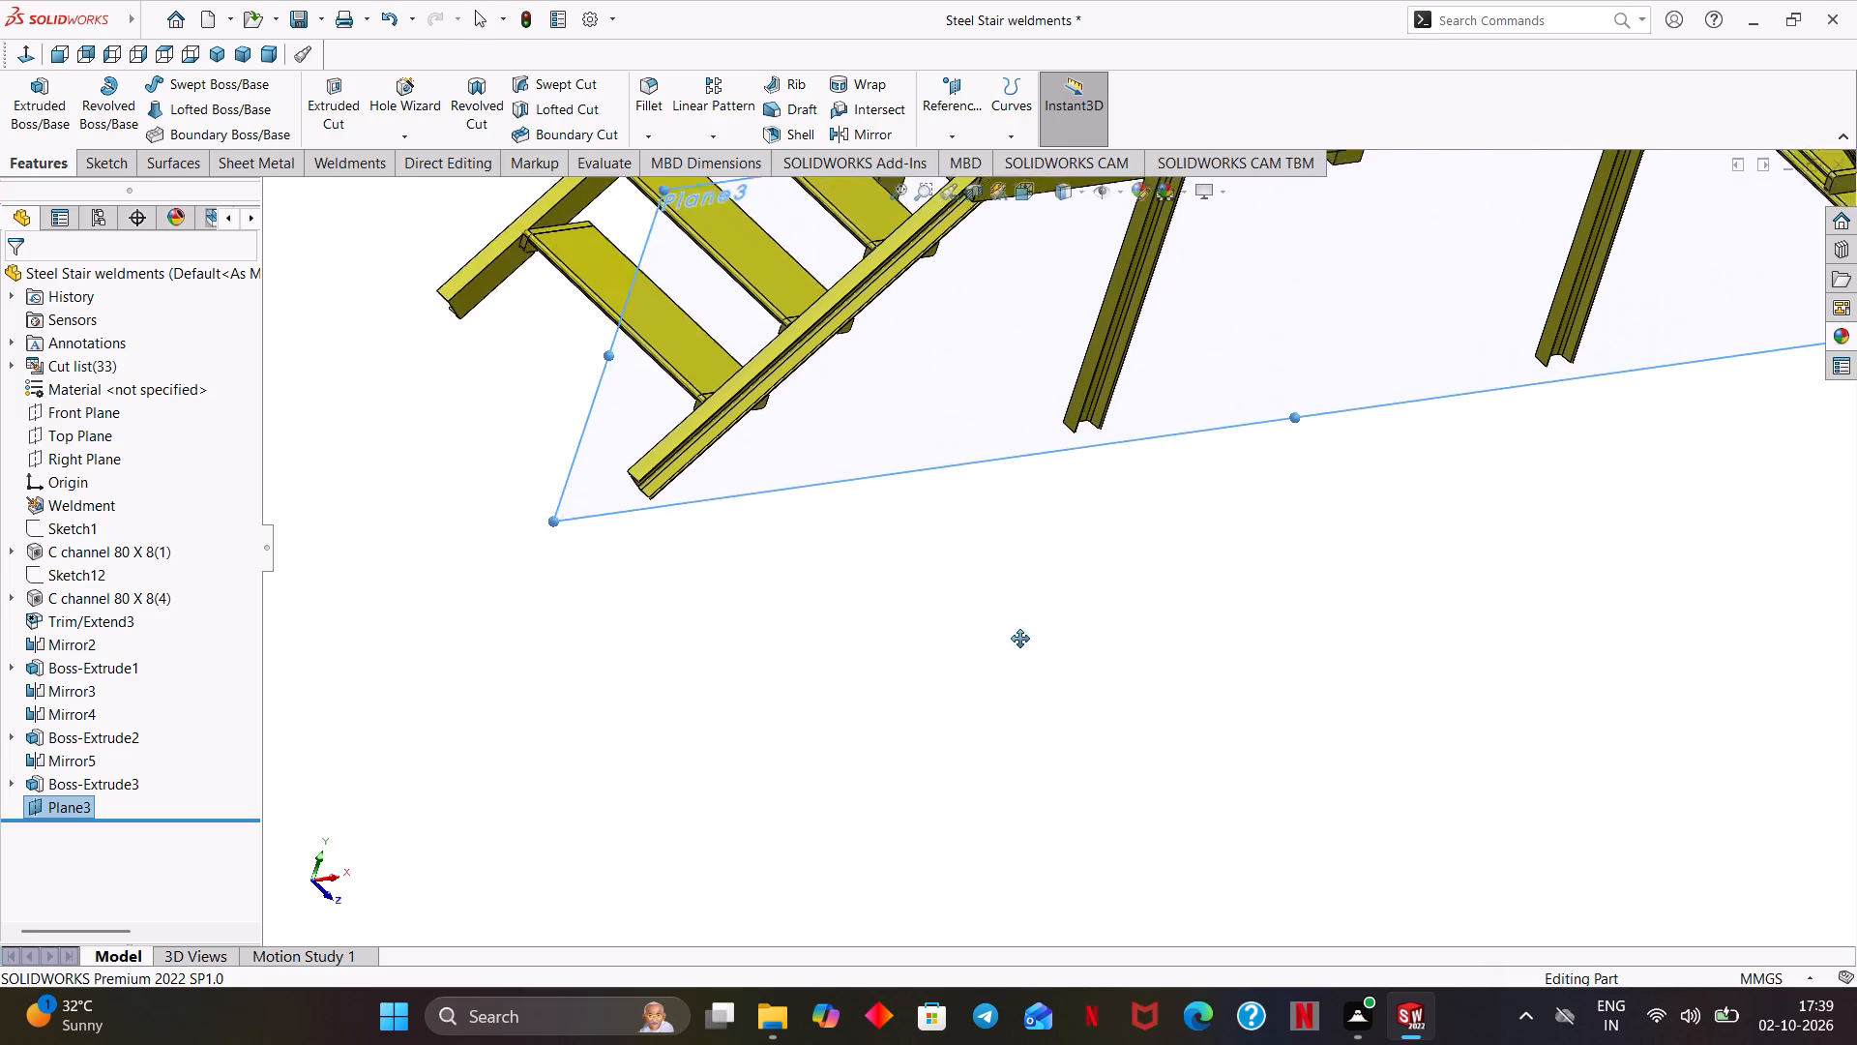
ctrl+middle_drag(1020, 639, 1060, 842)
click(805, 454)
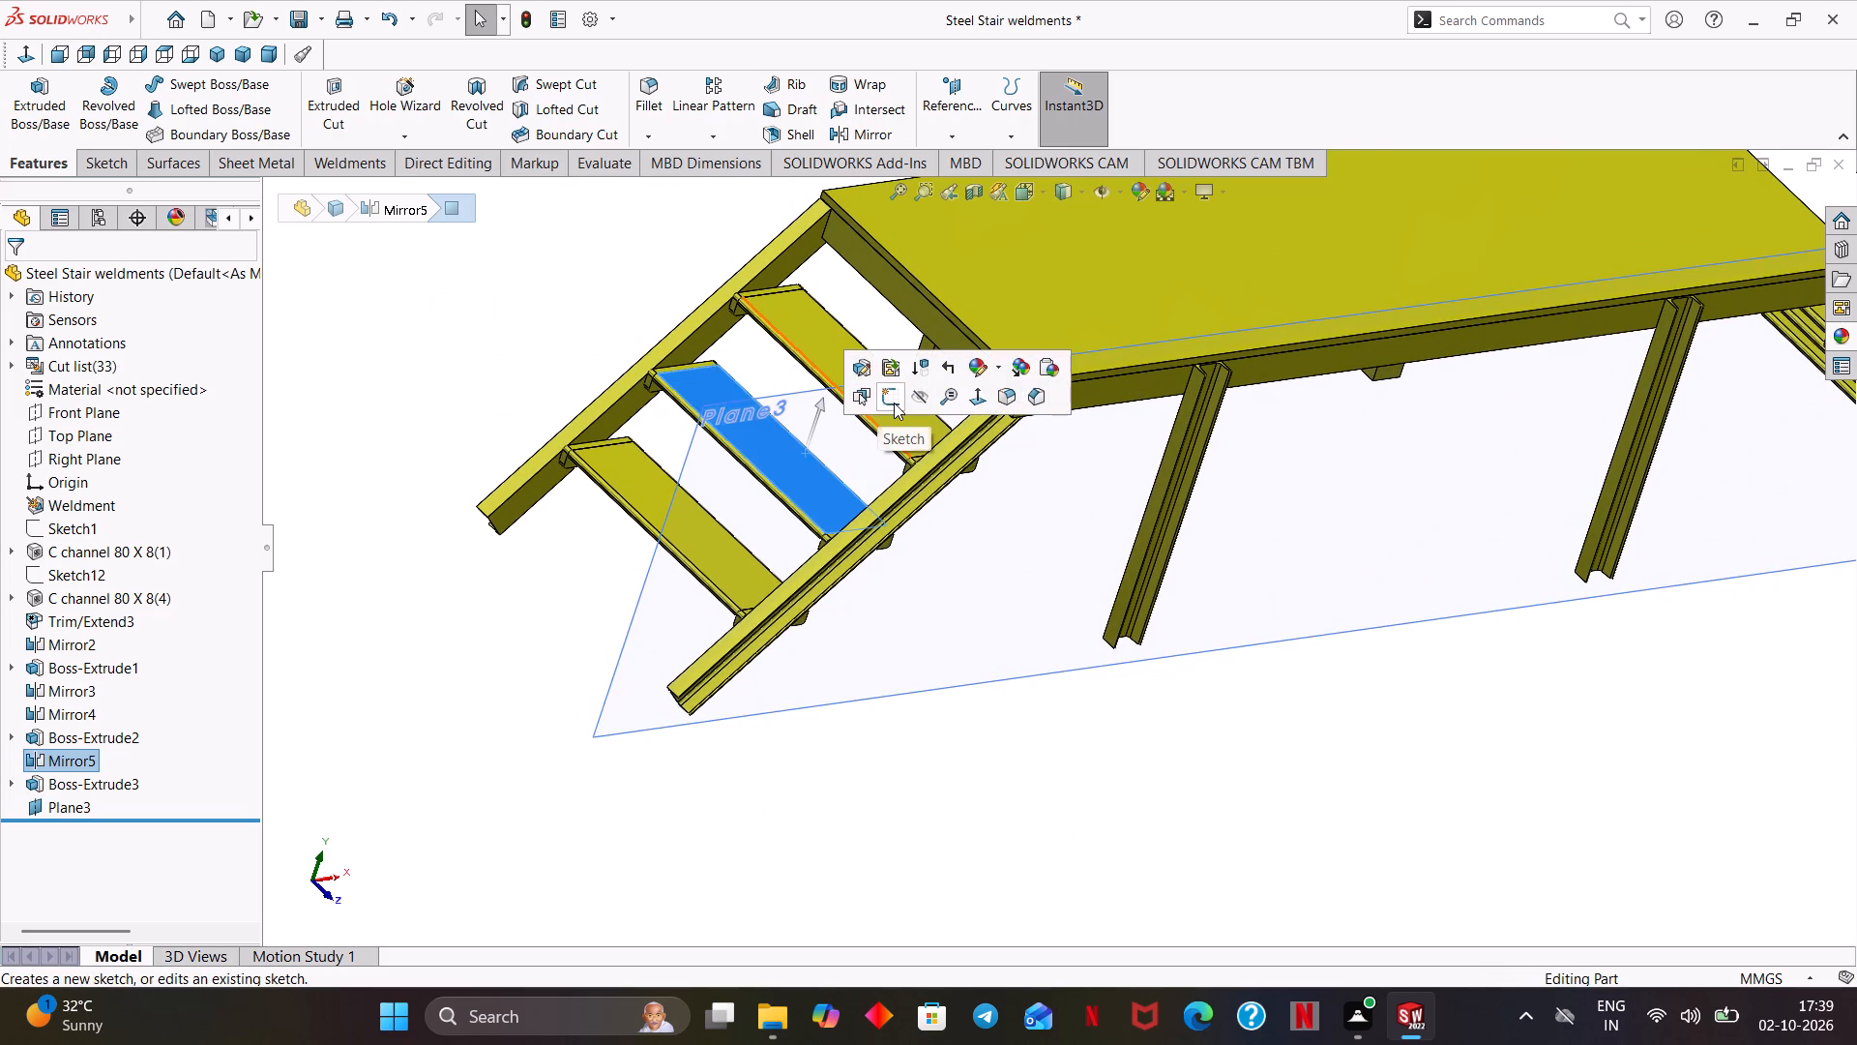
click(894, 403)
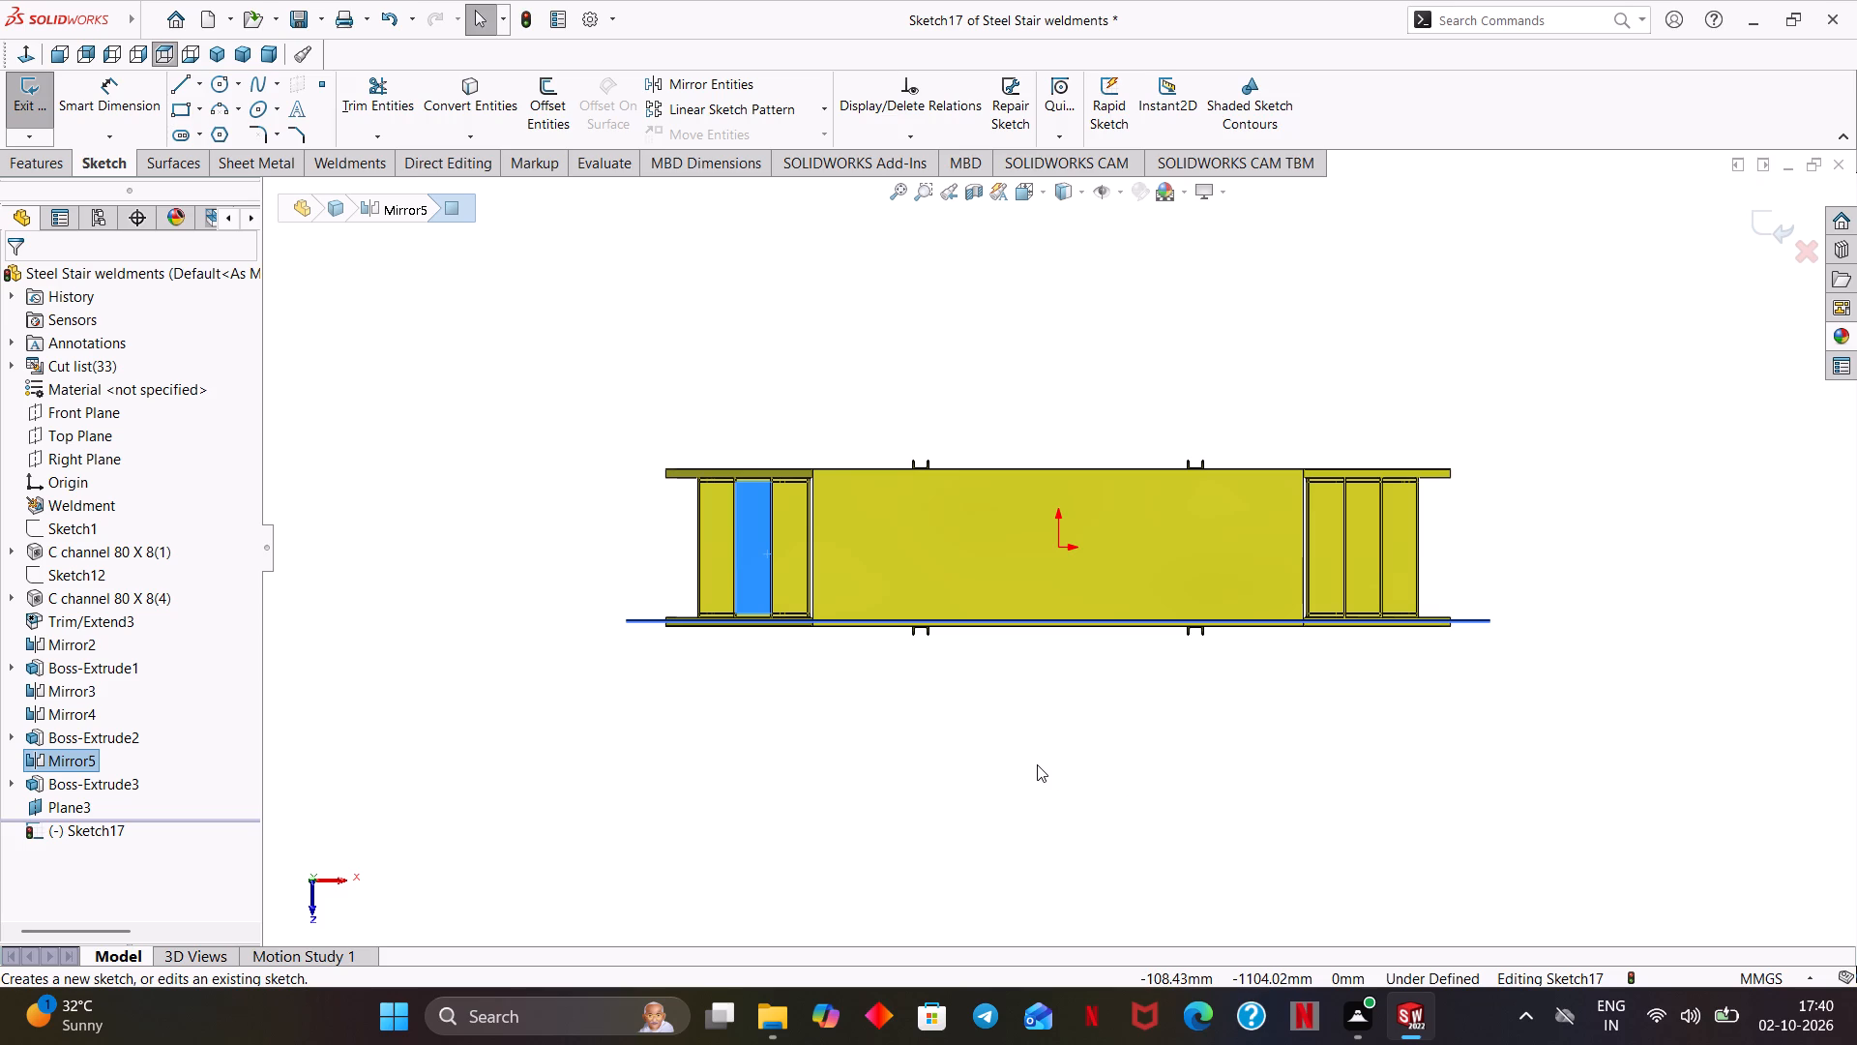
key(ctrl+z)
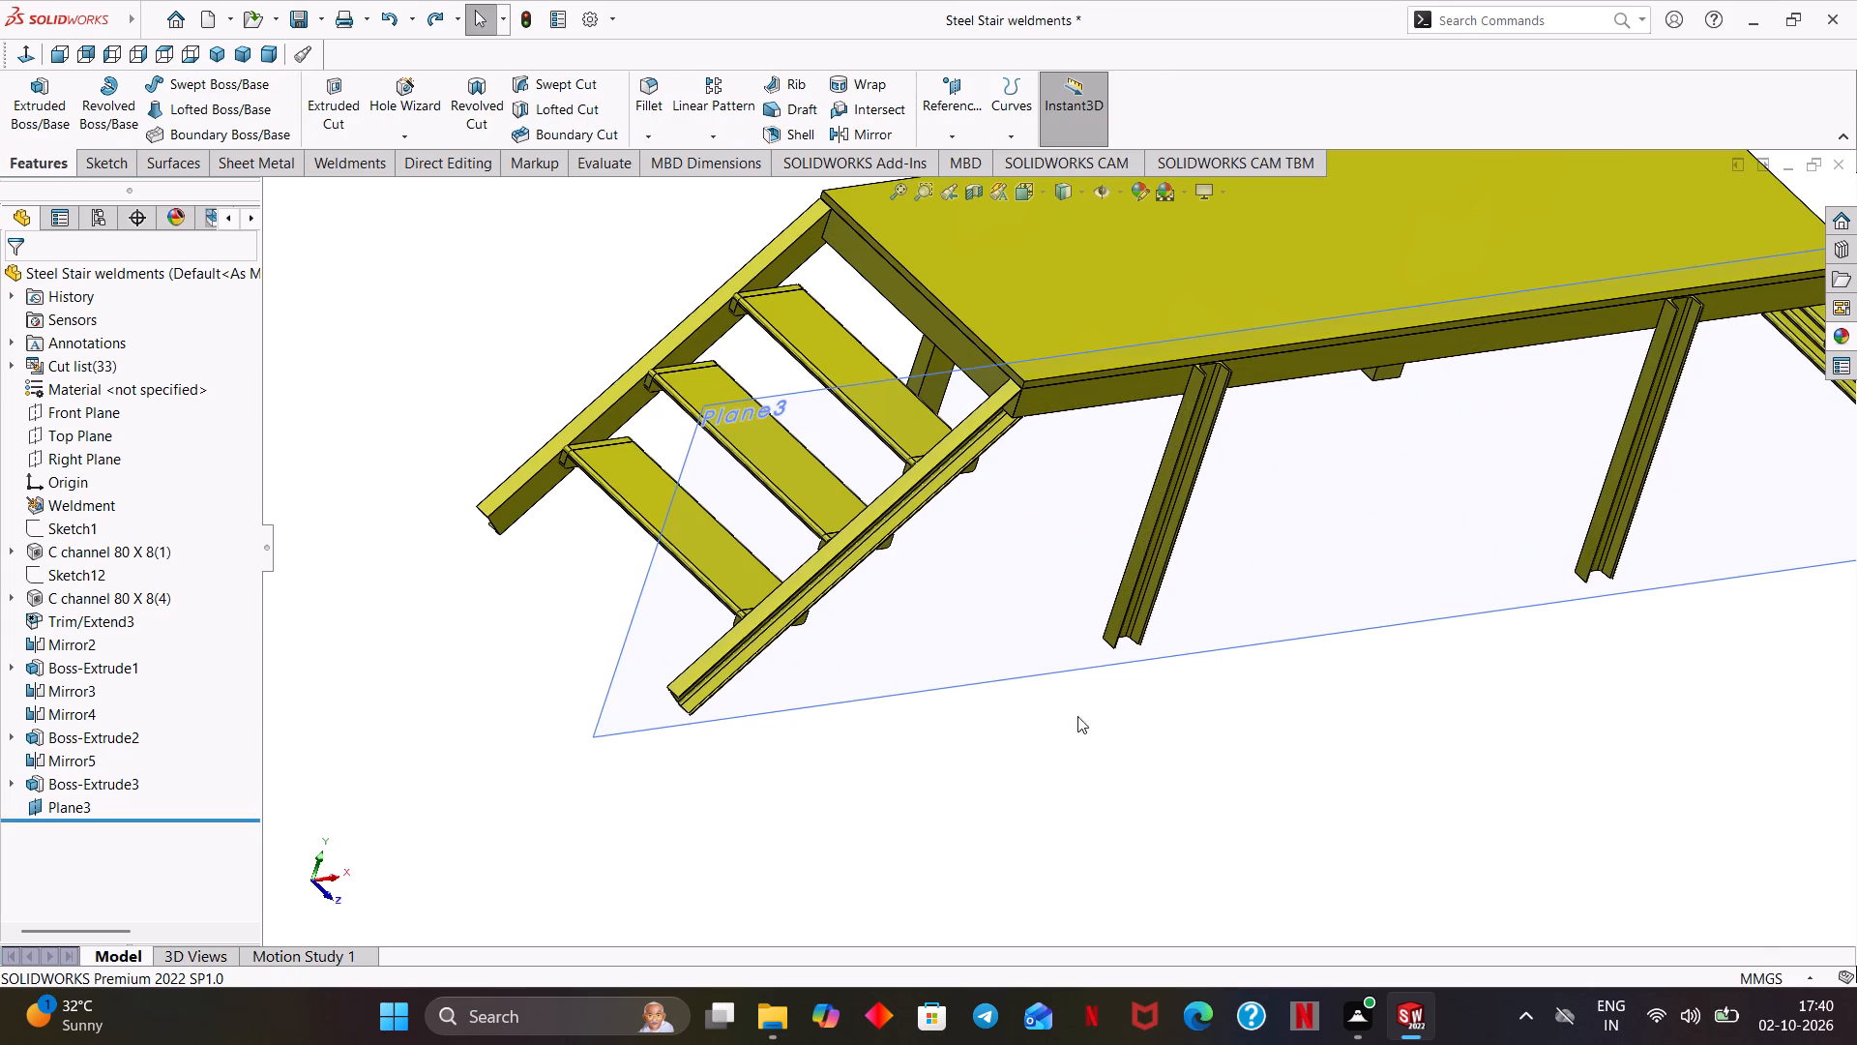
Open a new sketch on Plane3, the reference plane running through the front stringers.
scroll(1349, 725, up, 3)
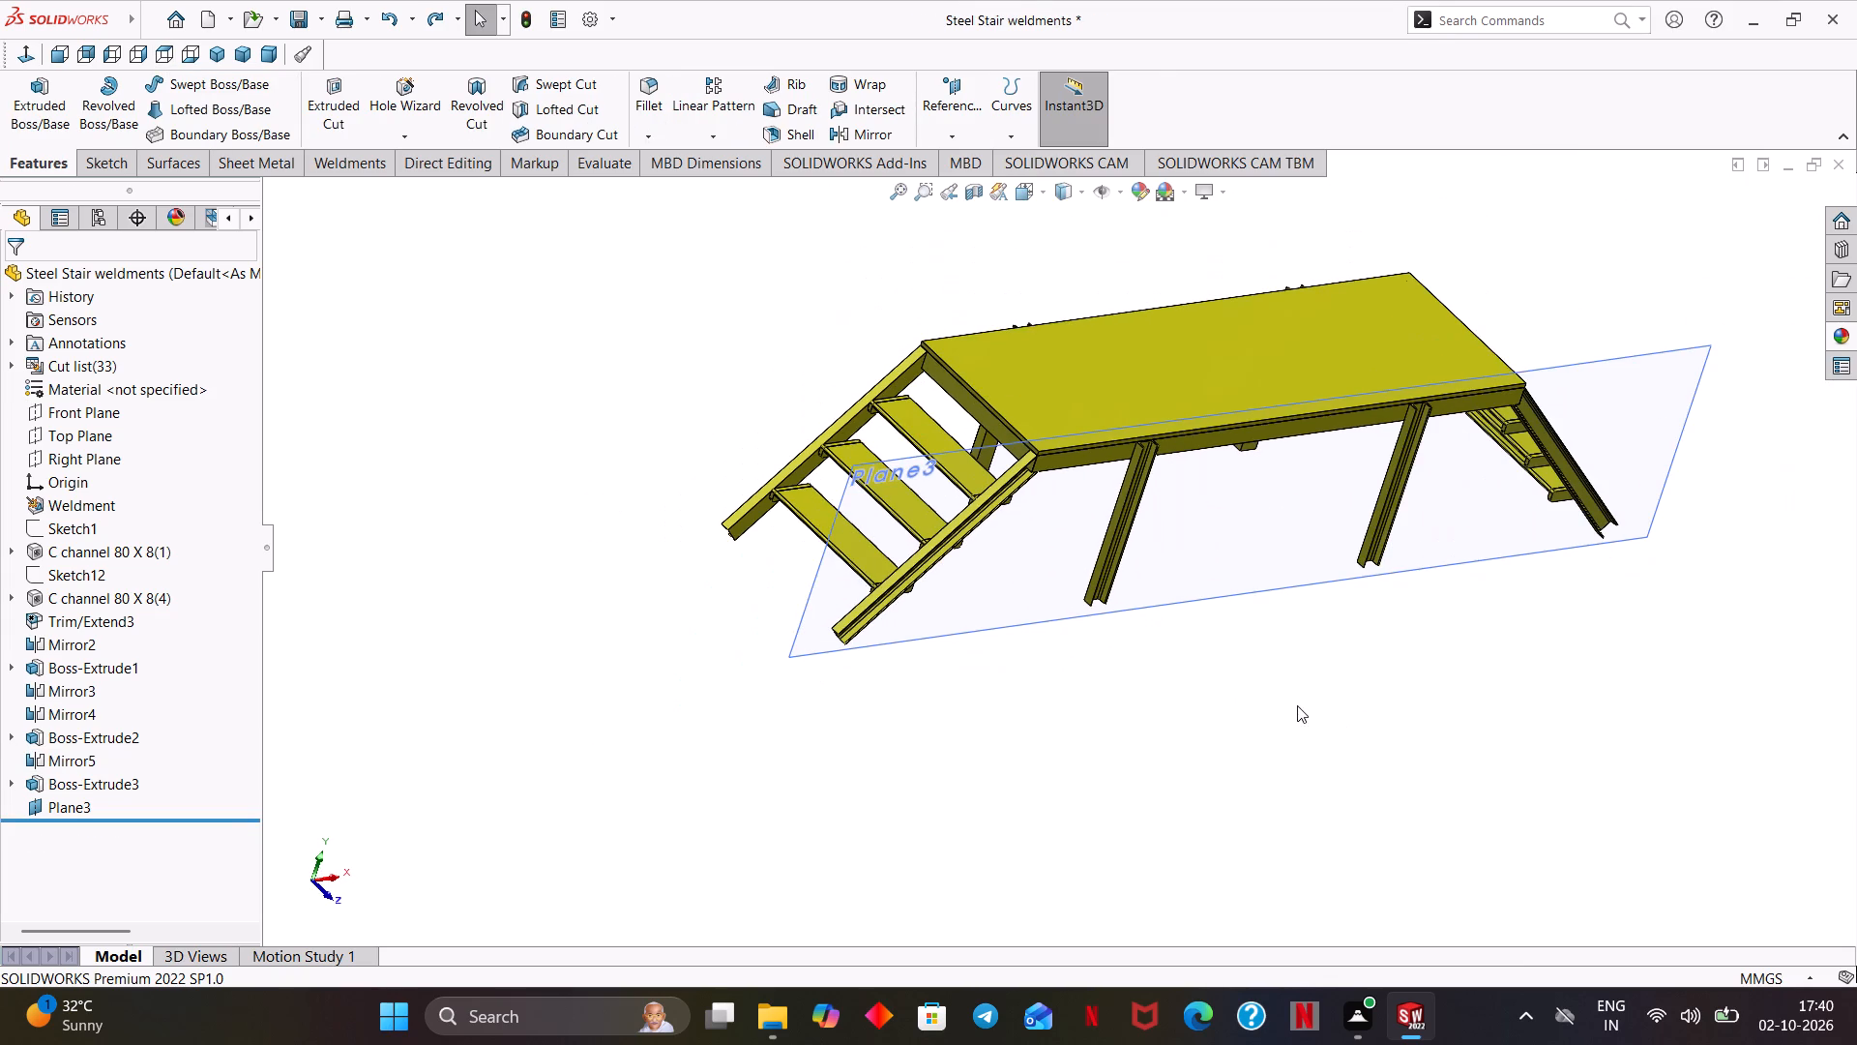
middle_drag(1297, 705, 1326, 721)
scroll(1196, 696, down, 1)
scroll(1111, 686, down, 2)
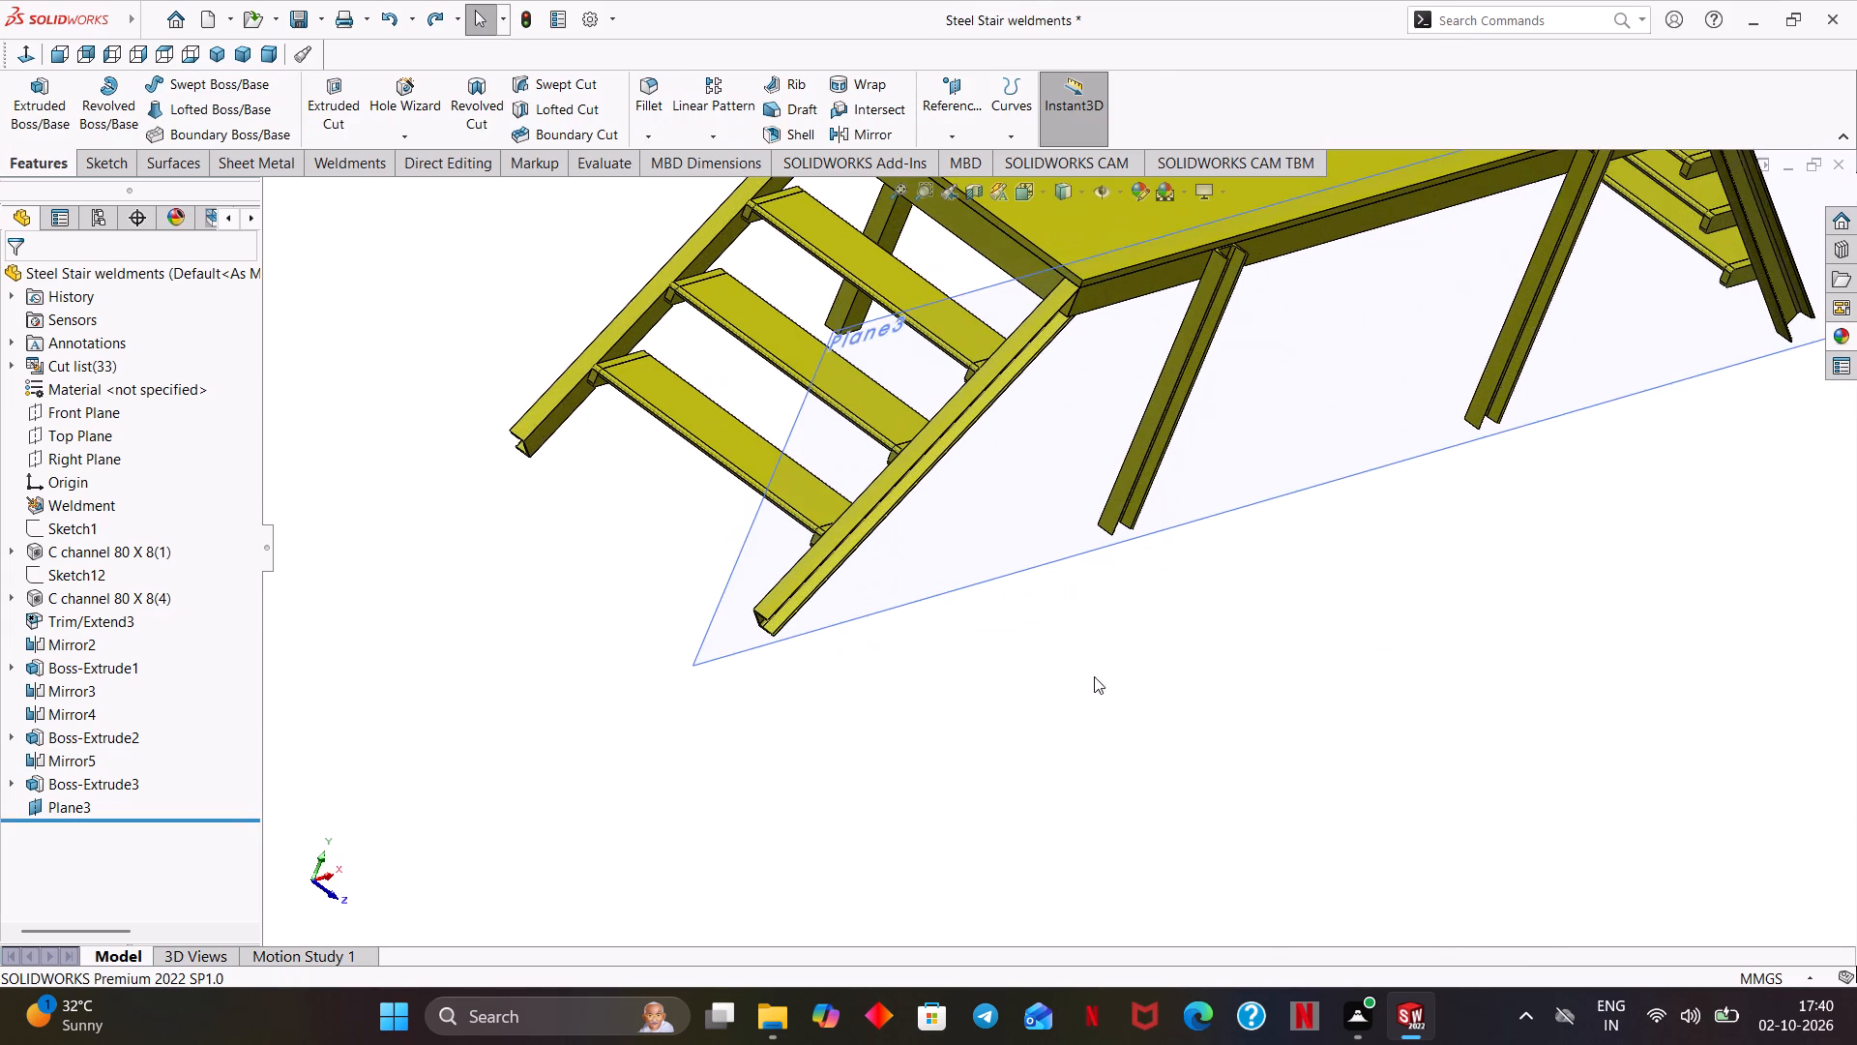
middle_drag(1098, 672, 1154, 674)
scroll(1175, 665, down, 5)
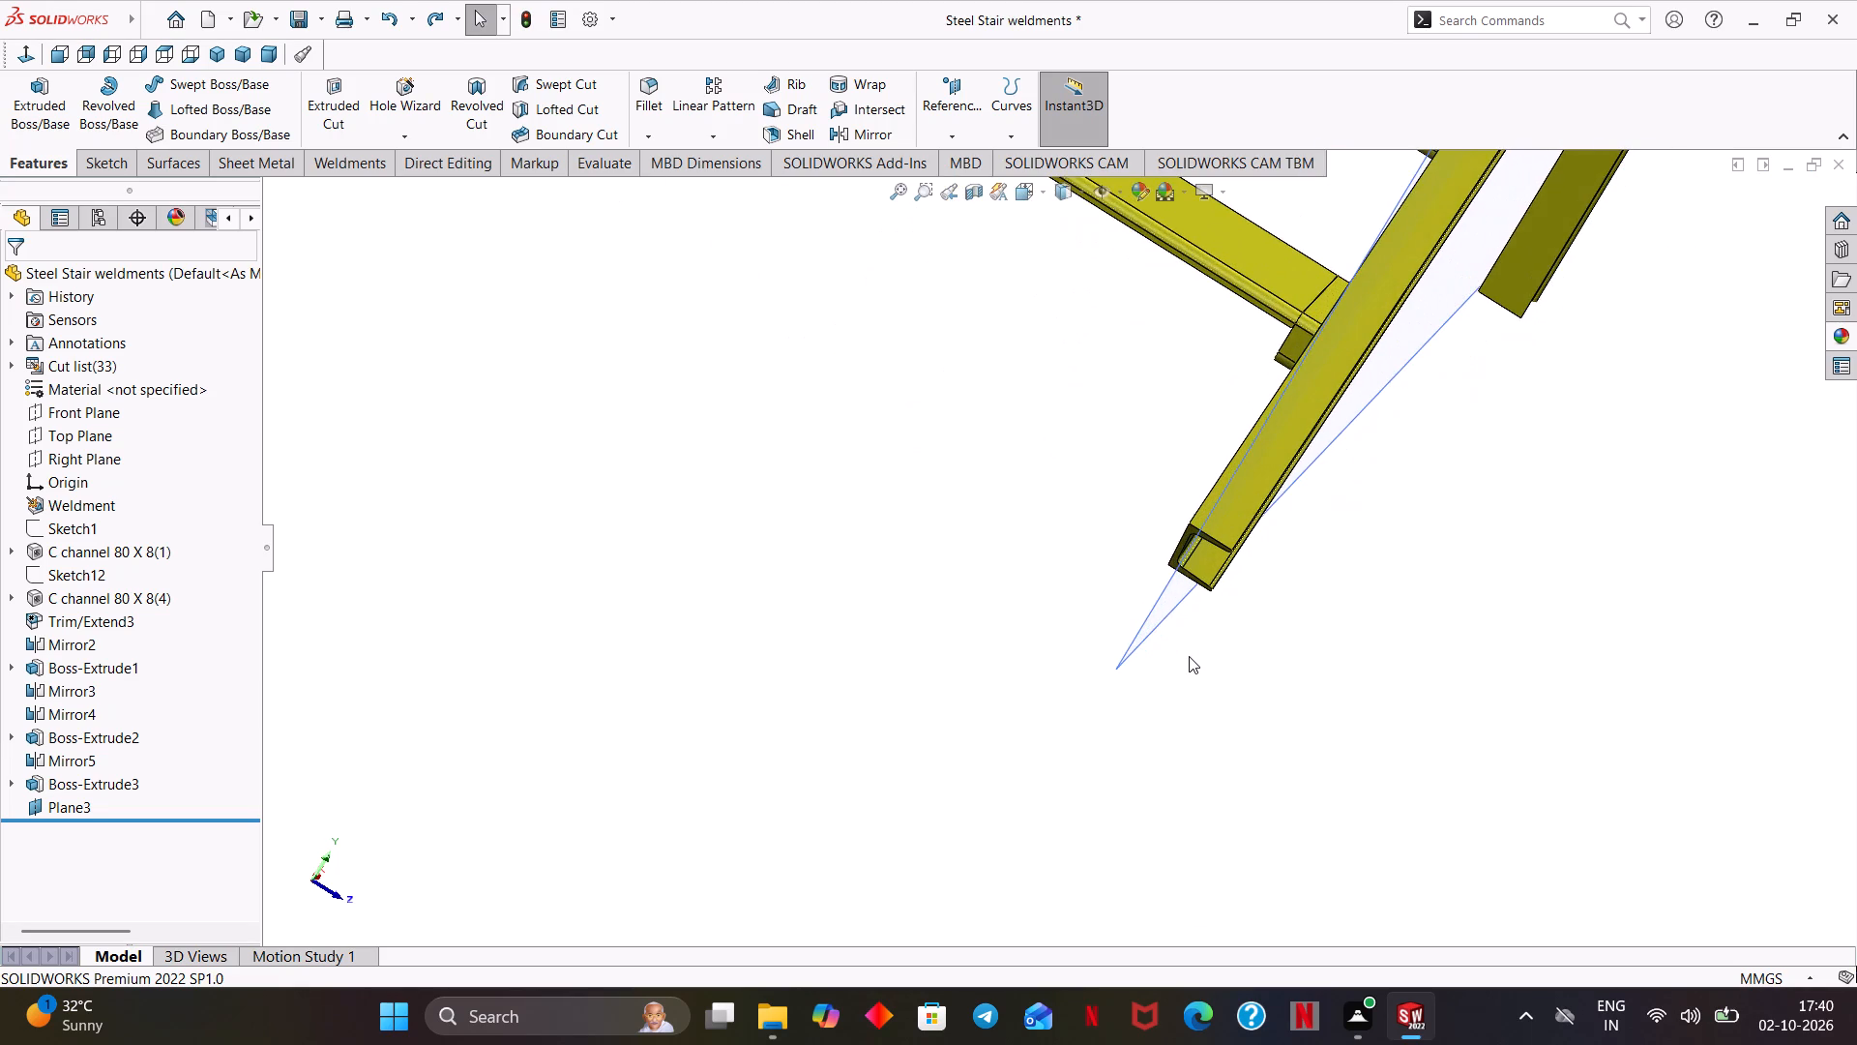
scroll(1191, 655, down, 1)
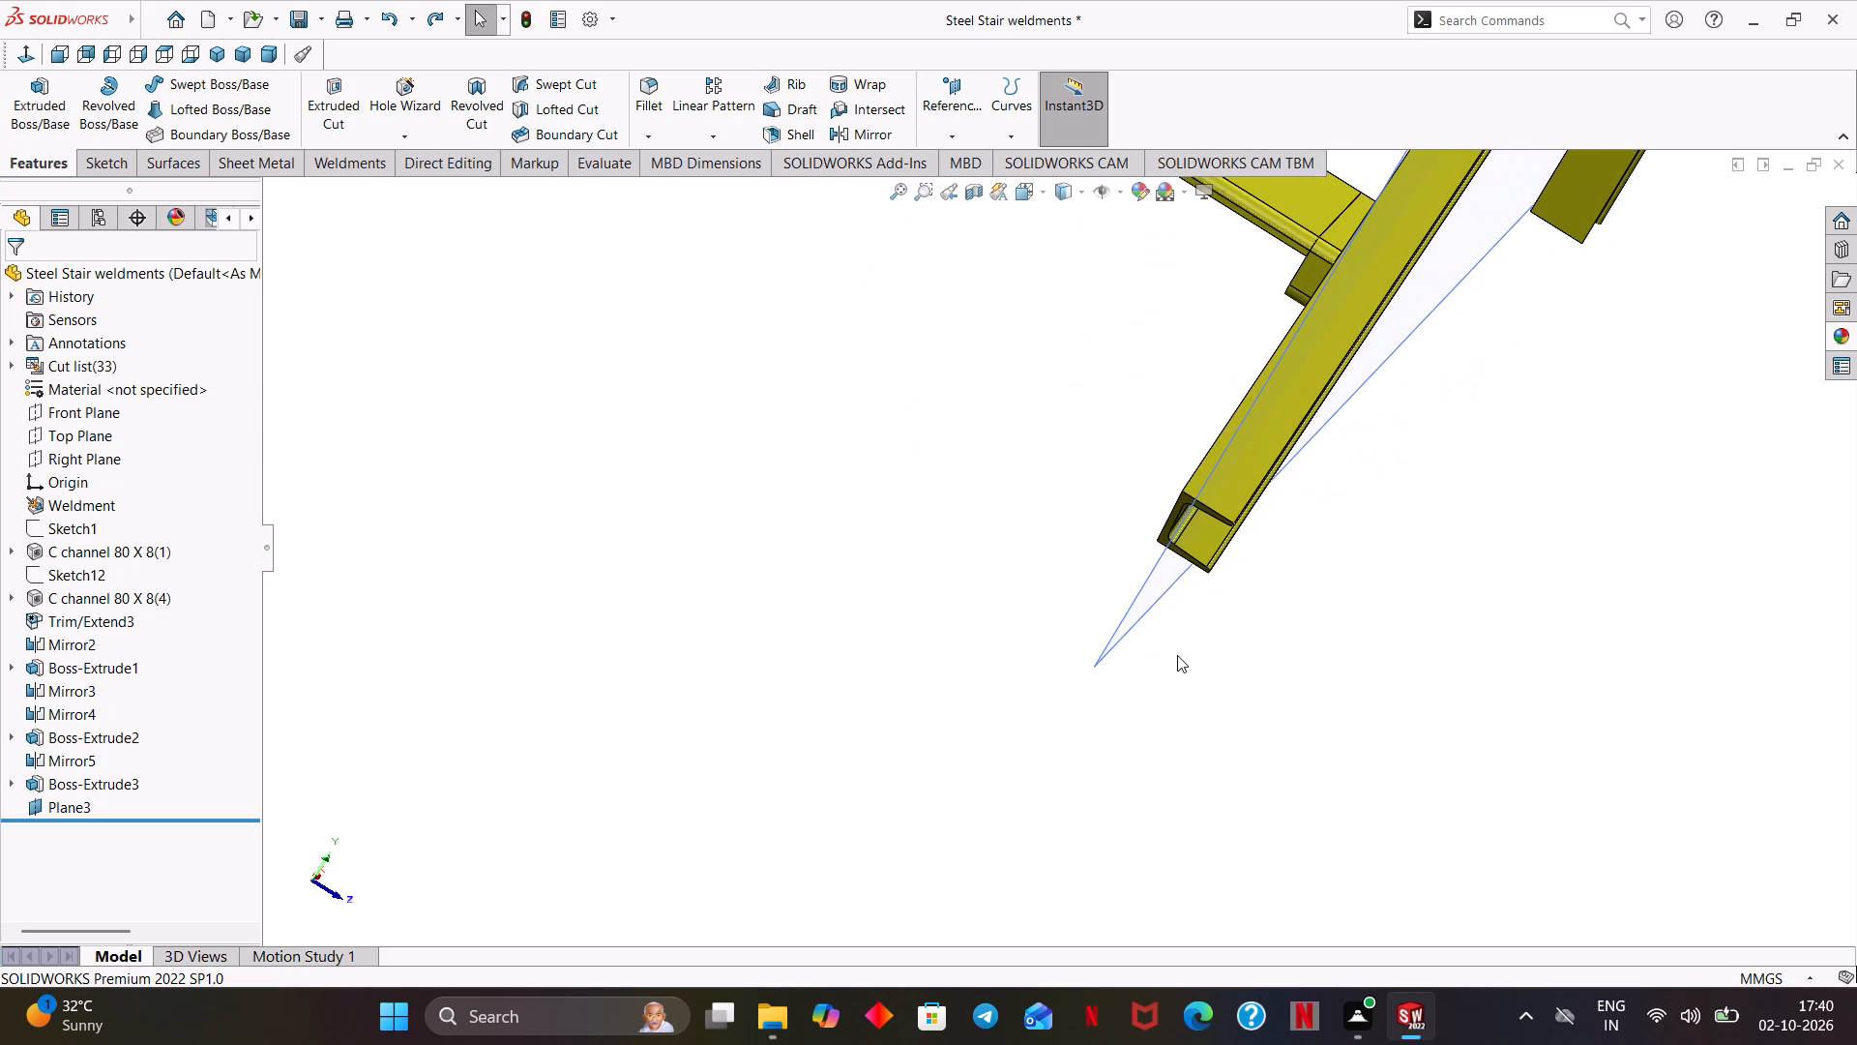
middle_drag(1399, 598, 1389, 633)
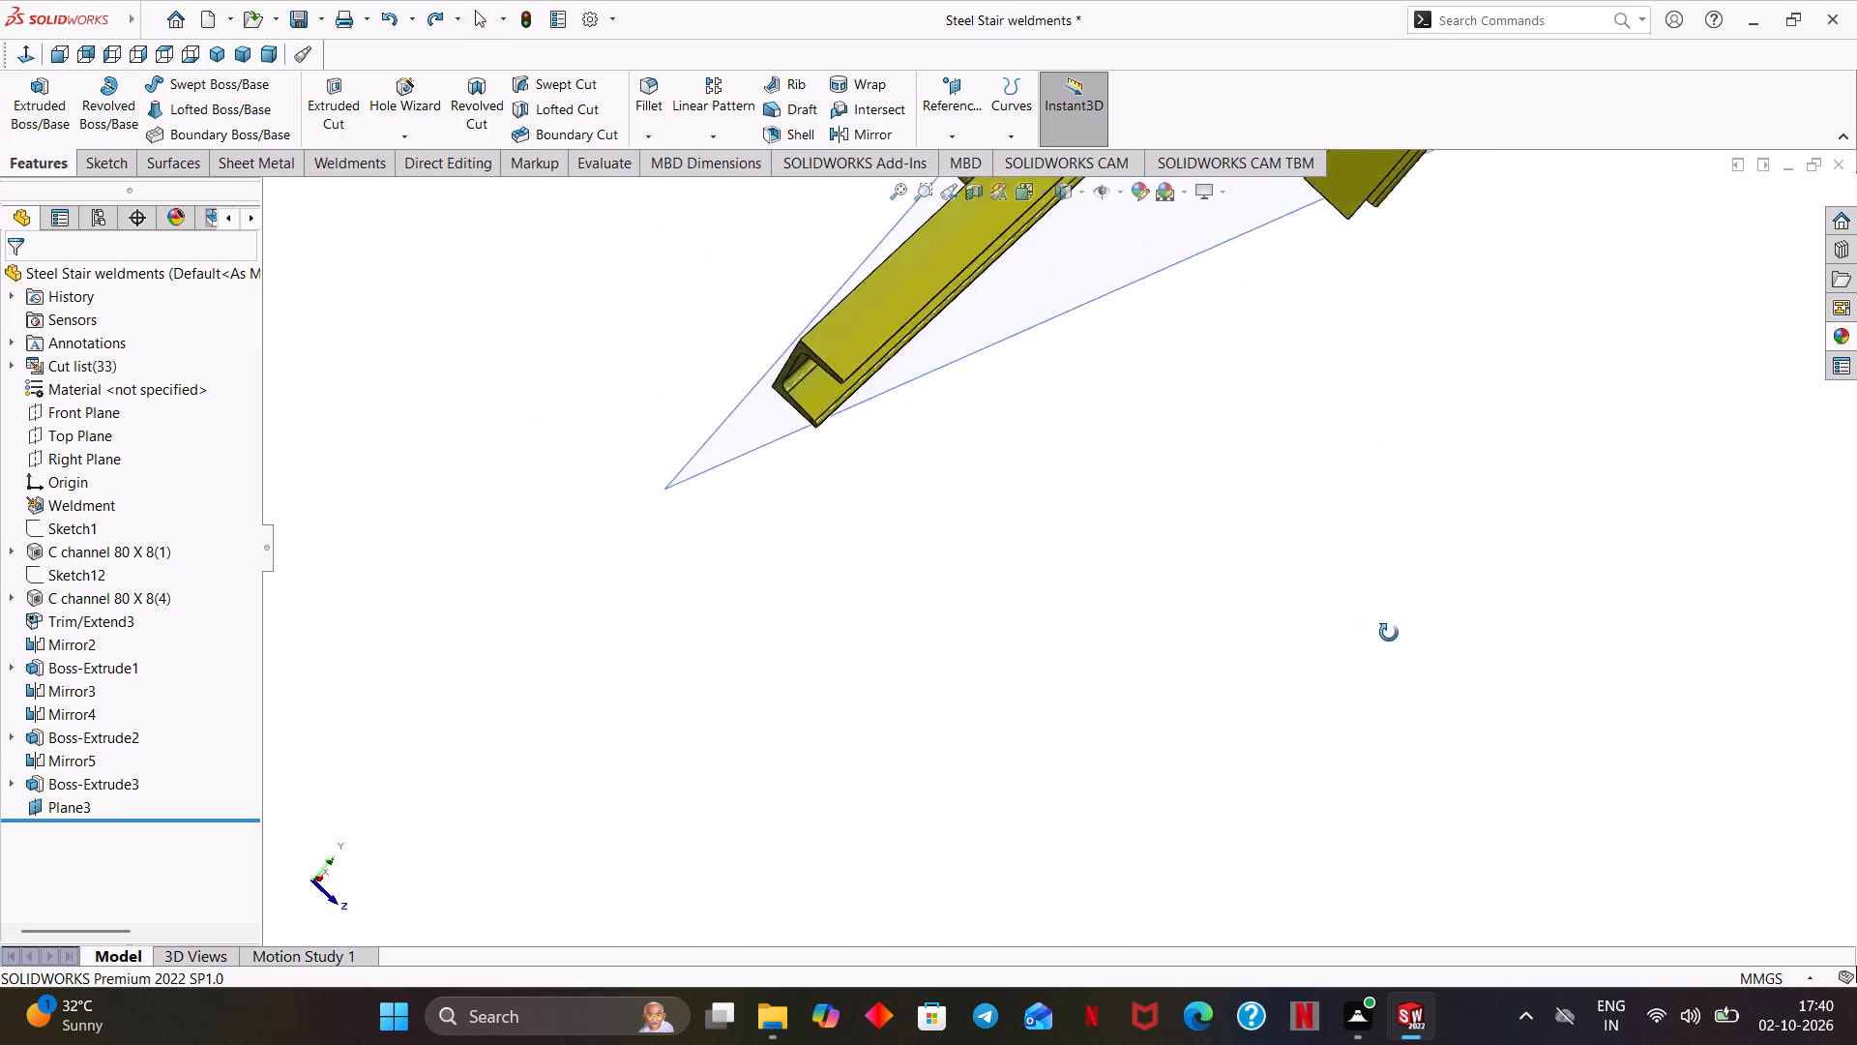
middle_drag(1389, 633, 1394, 645)
scroll(1321, 613, up, 1)
scroll(1194, 590, up, 6)
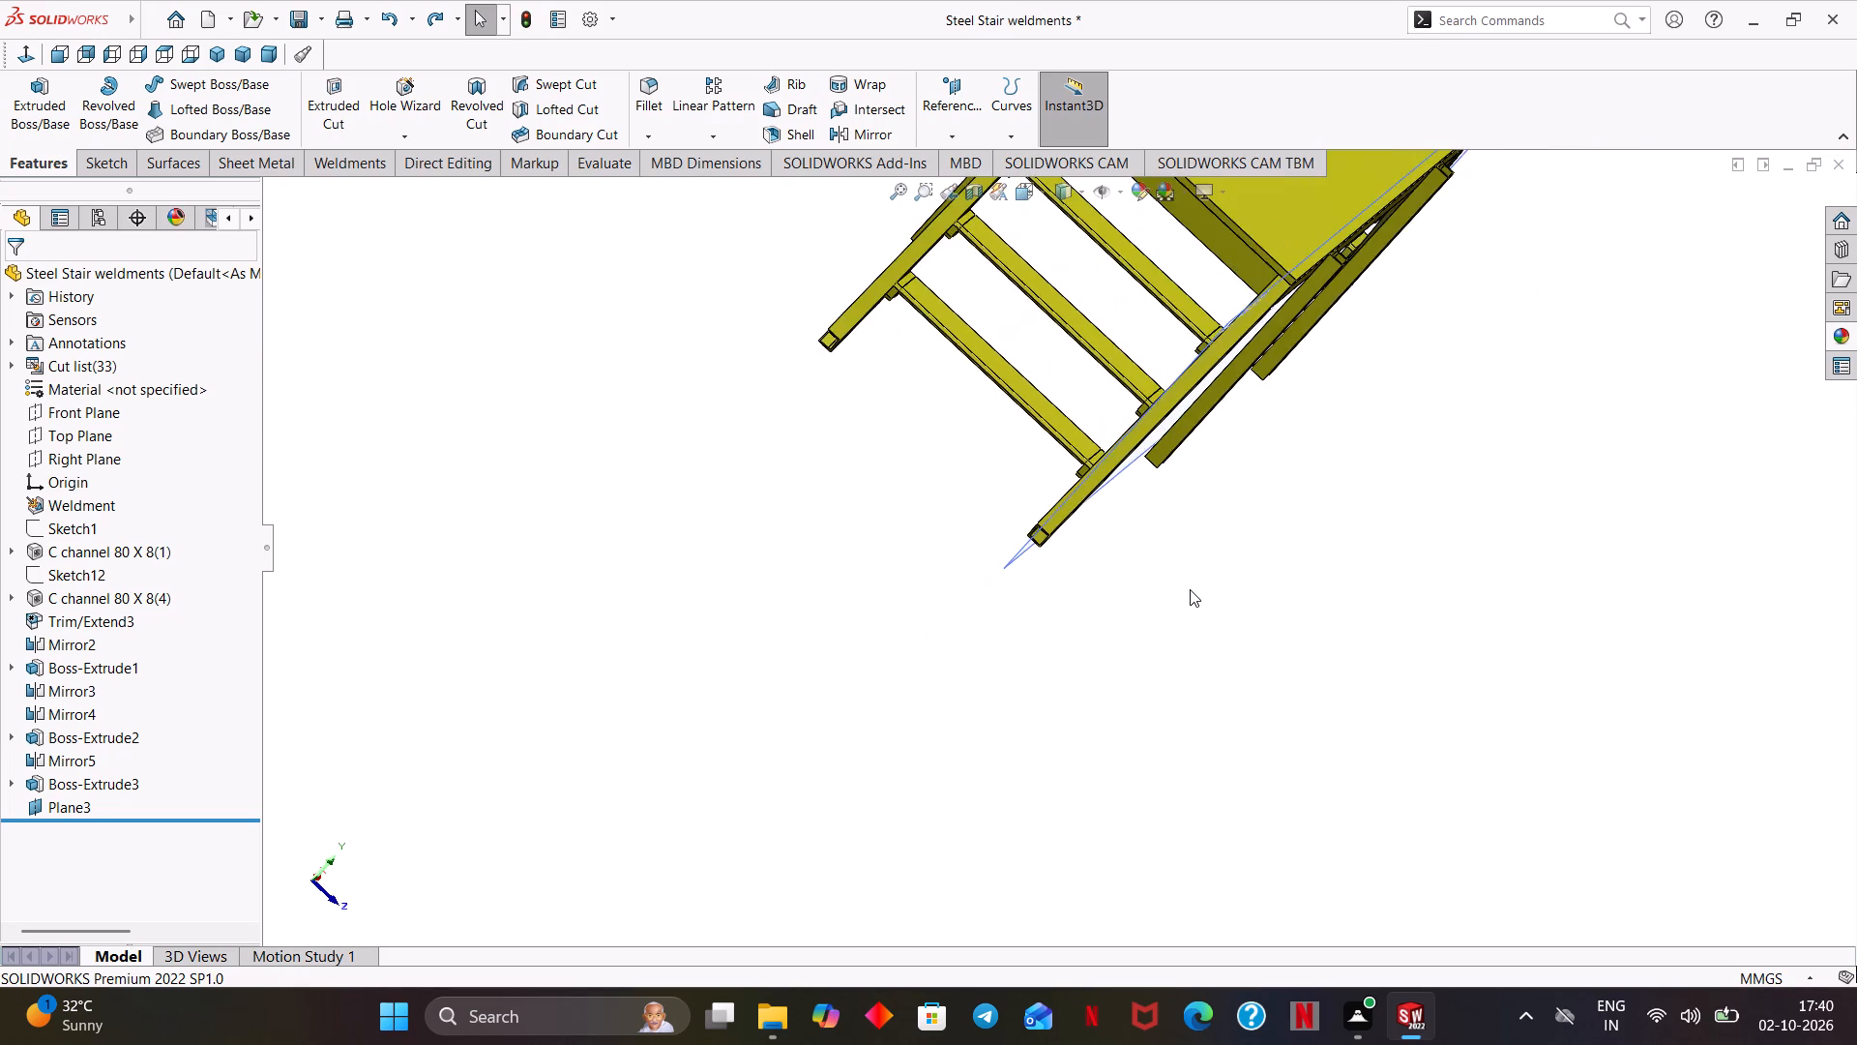
scroll(1159, 583, up, 3)
ctrl+middle_drag(1157, 581, 1211, 732)
middle_drag(1236, 731, 1210, 723)
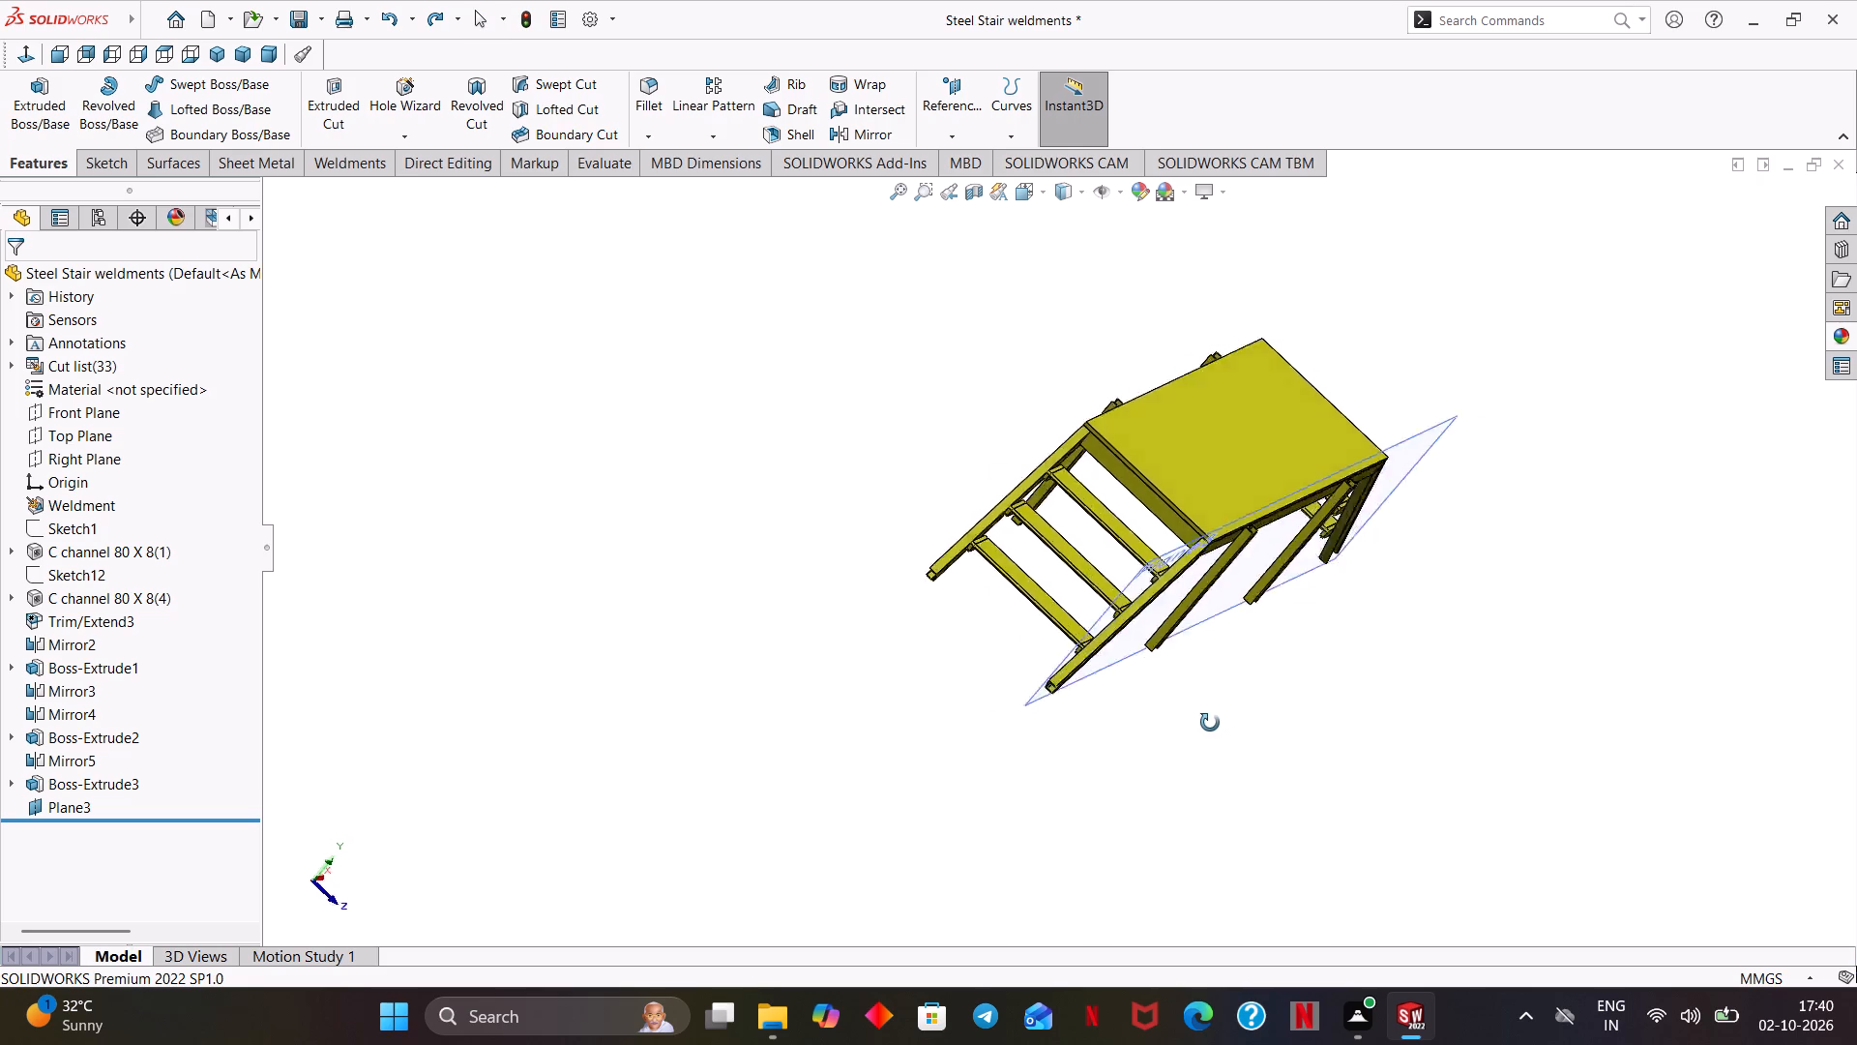
middle_drag(1210, 723, 1123, 623)
scroll(1122, 669, down, 5)
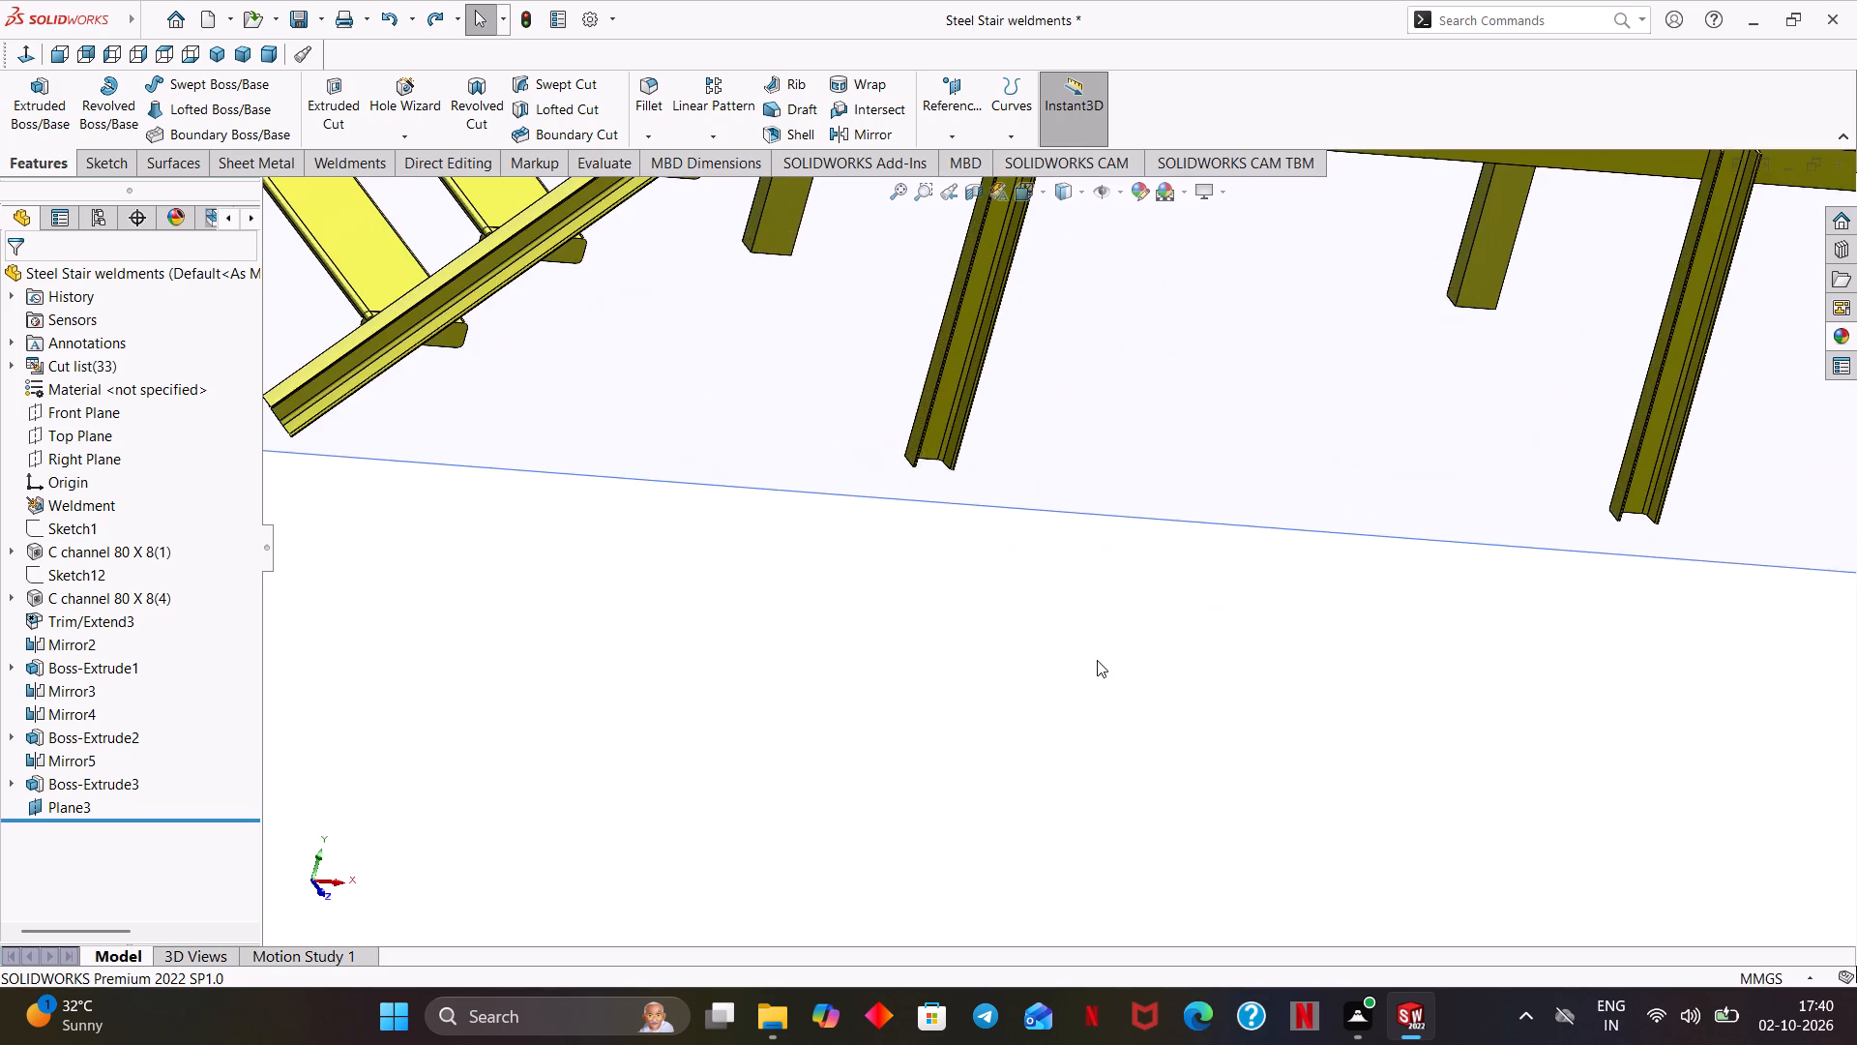
ctrl+middle_drag(1097, 660, 1192, 901)
middle_drag(1225, 863, 1235, 836)
ctrl+middle_drag(957, 750, 913, 800)
click(761, 459)
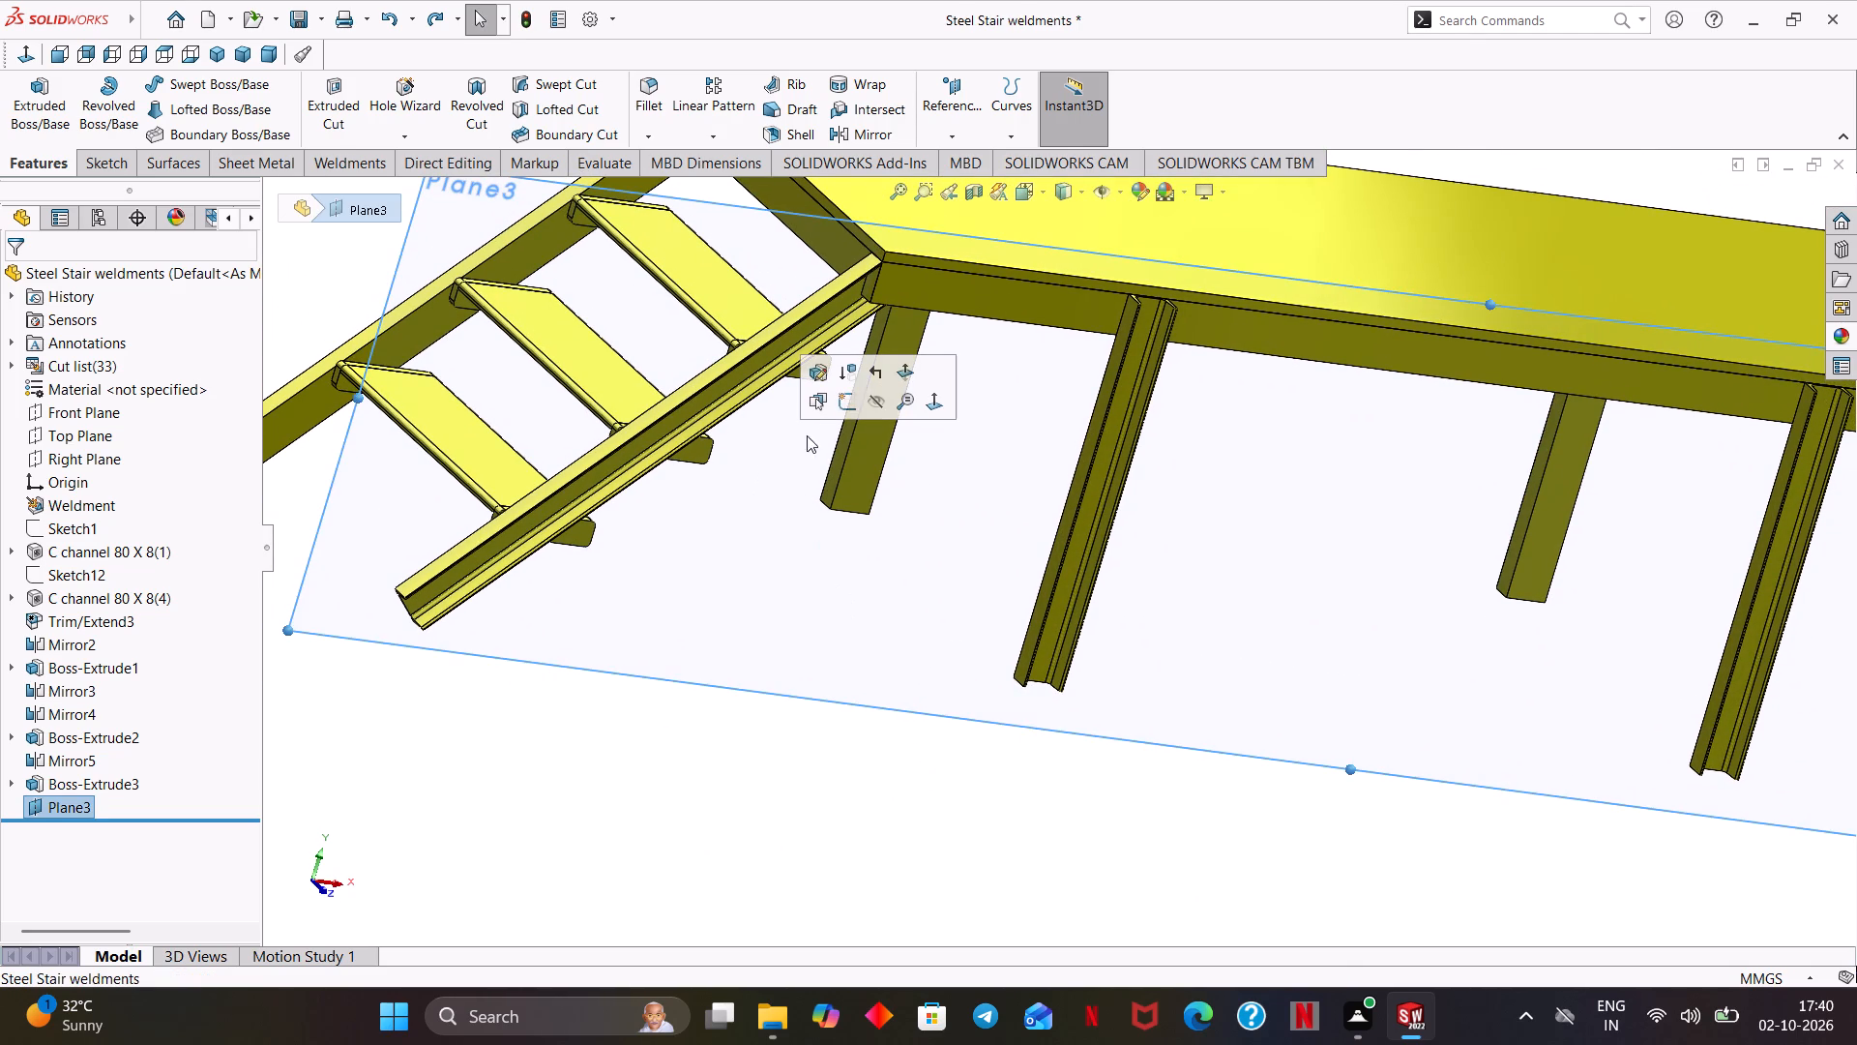
click(839, 400)
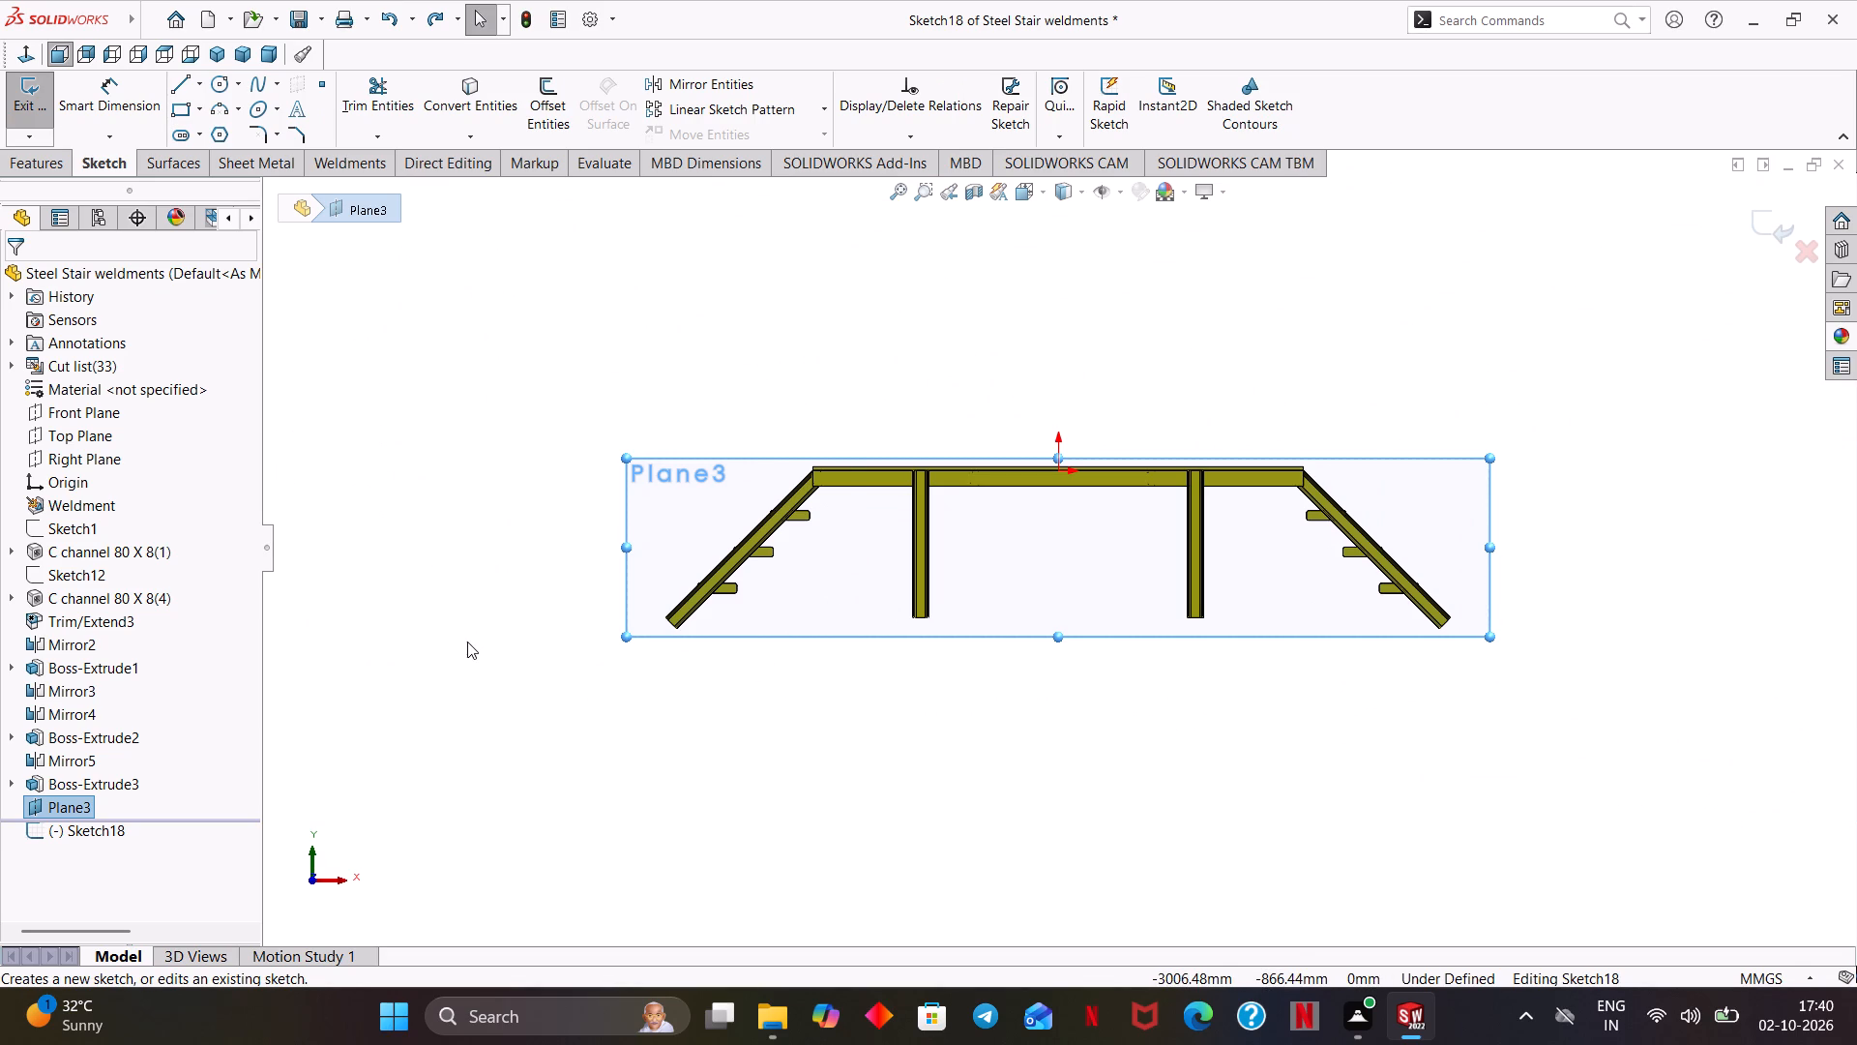
Hide Plane3 while keeping its new sketch open for editing.
right_click(683, 503)
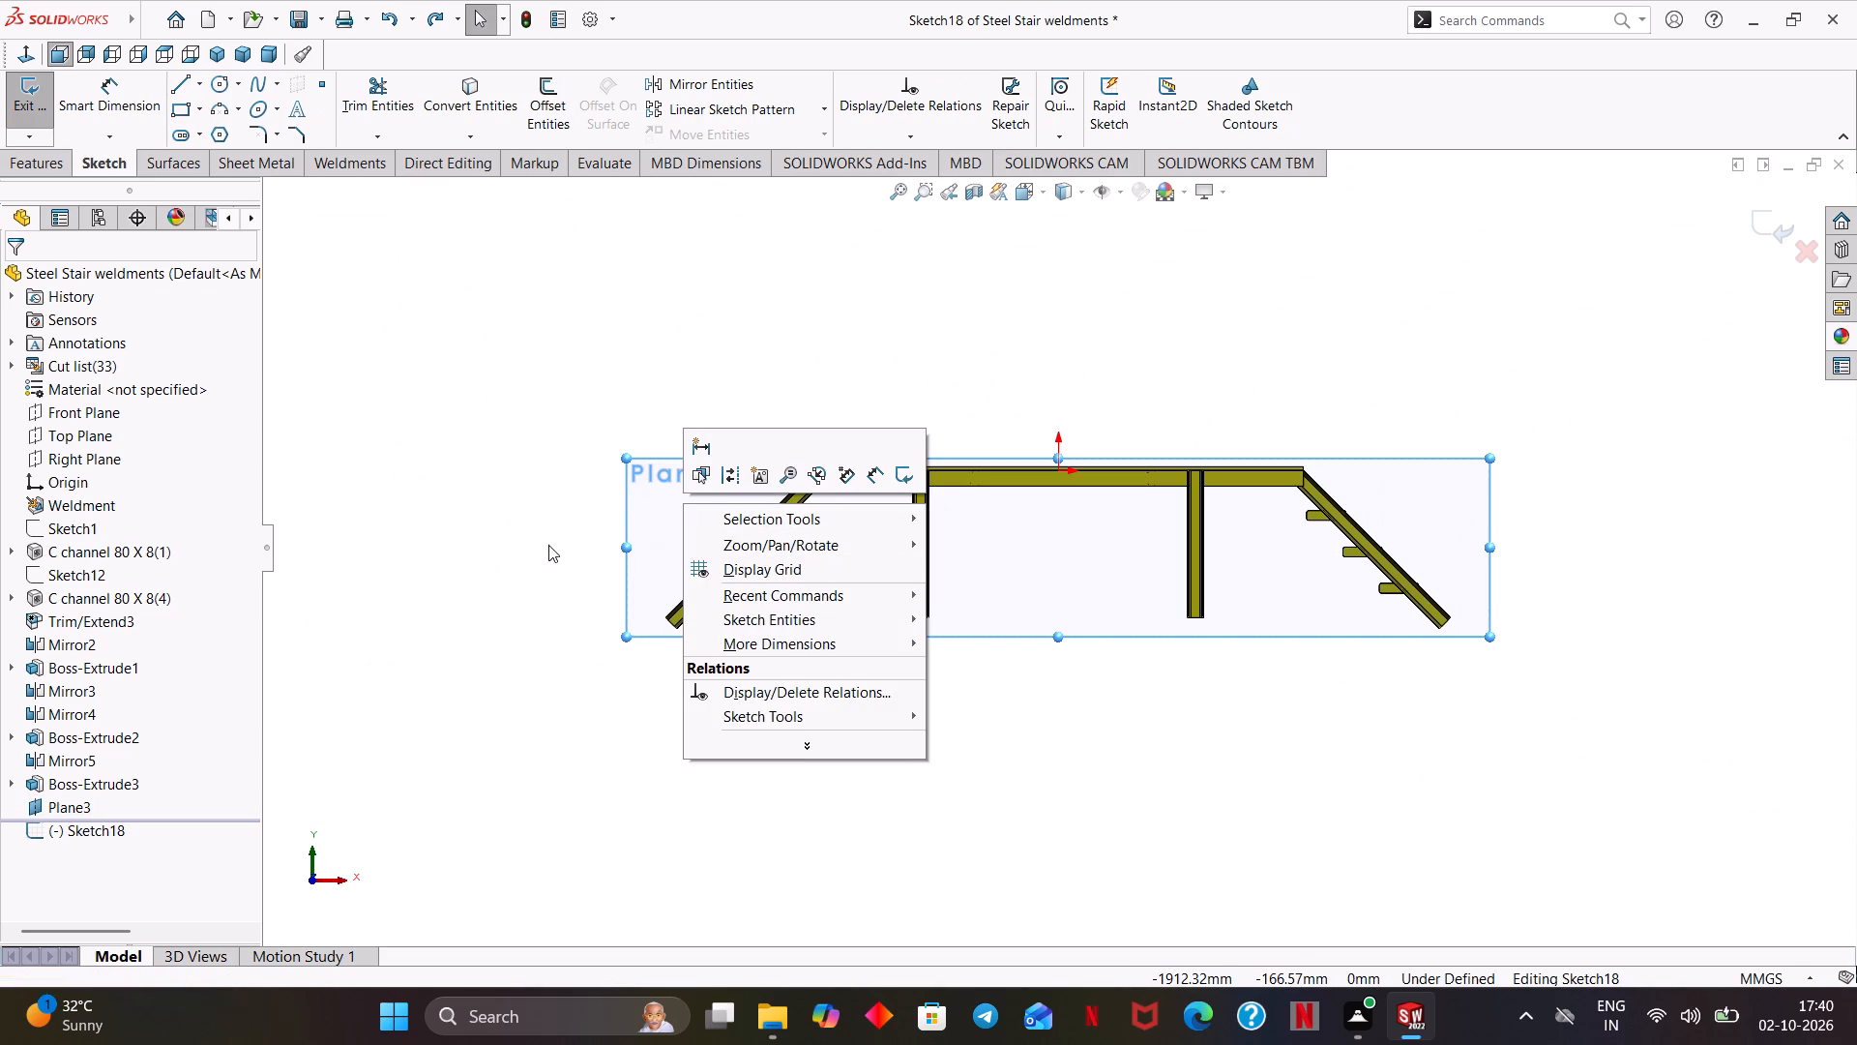
click(521, 540)
click(651, 515)
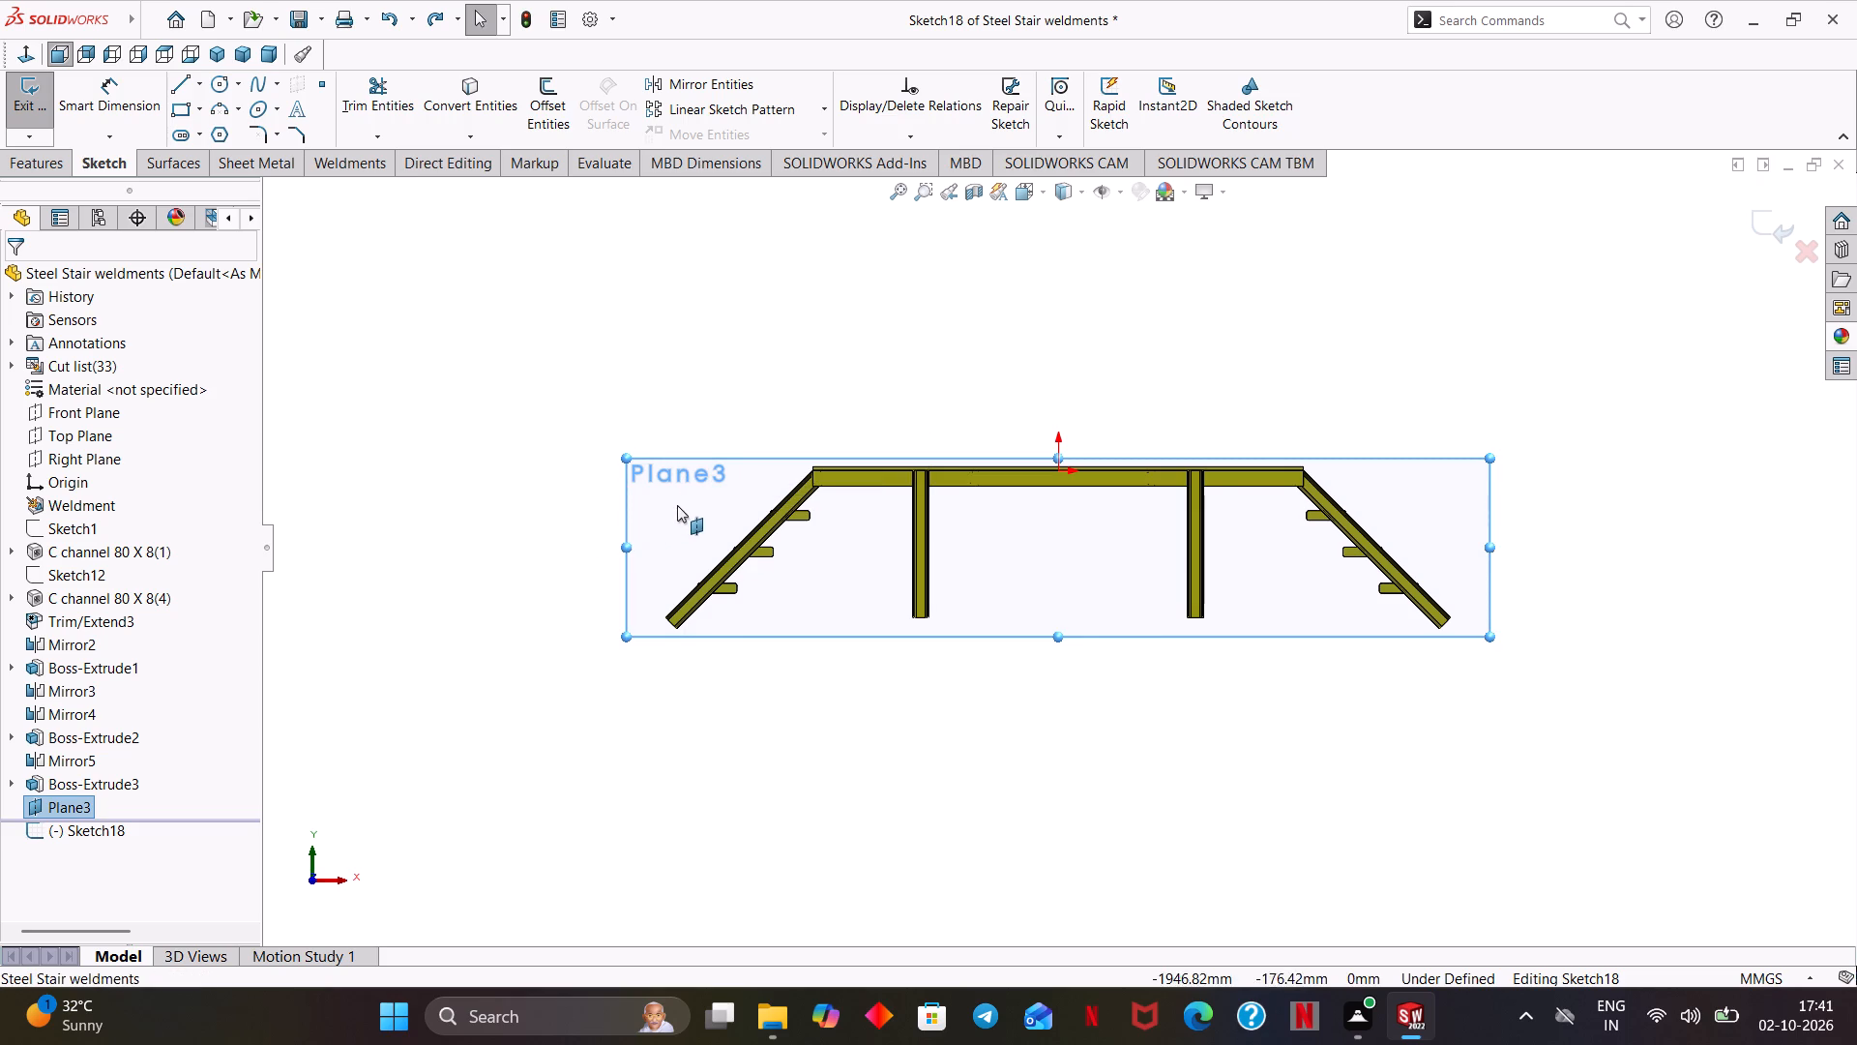
click(677, 505)
click(693, 498)
click(447, 495)
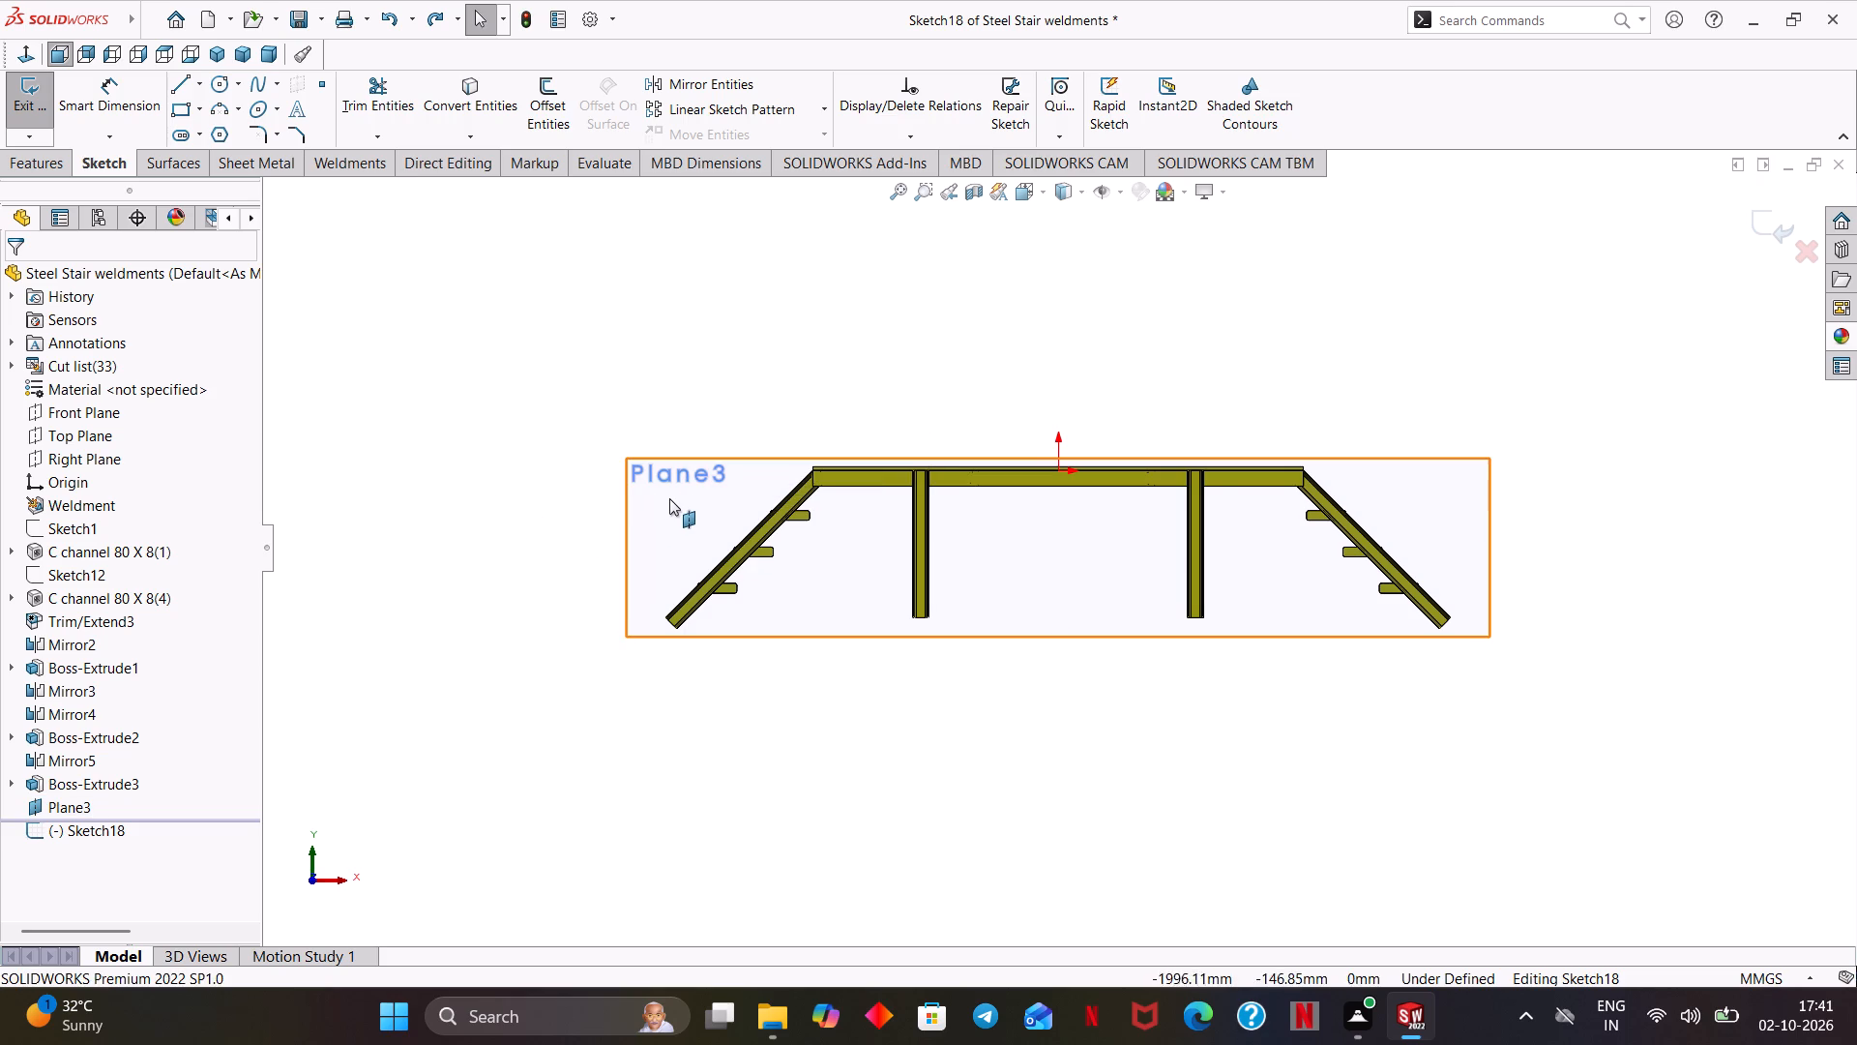
click(669, 498)
double_click(669, 498)
right_click(669, 498)
click(667, 498)
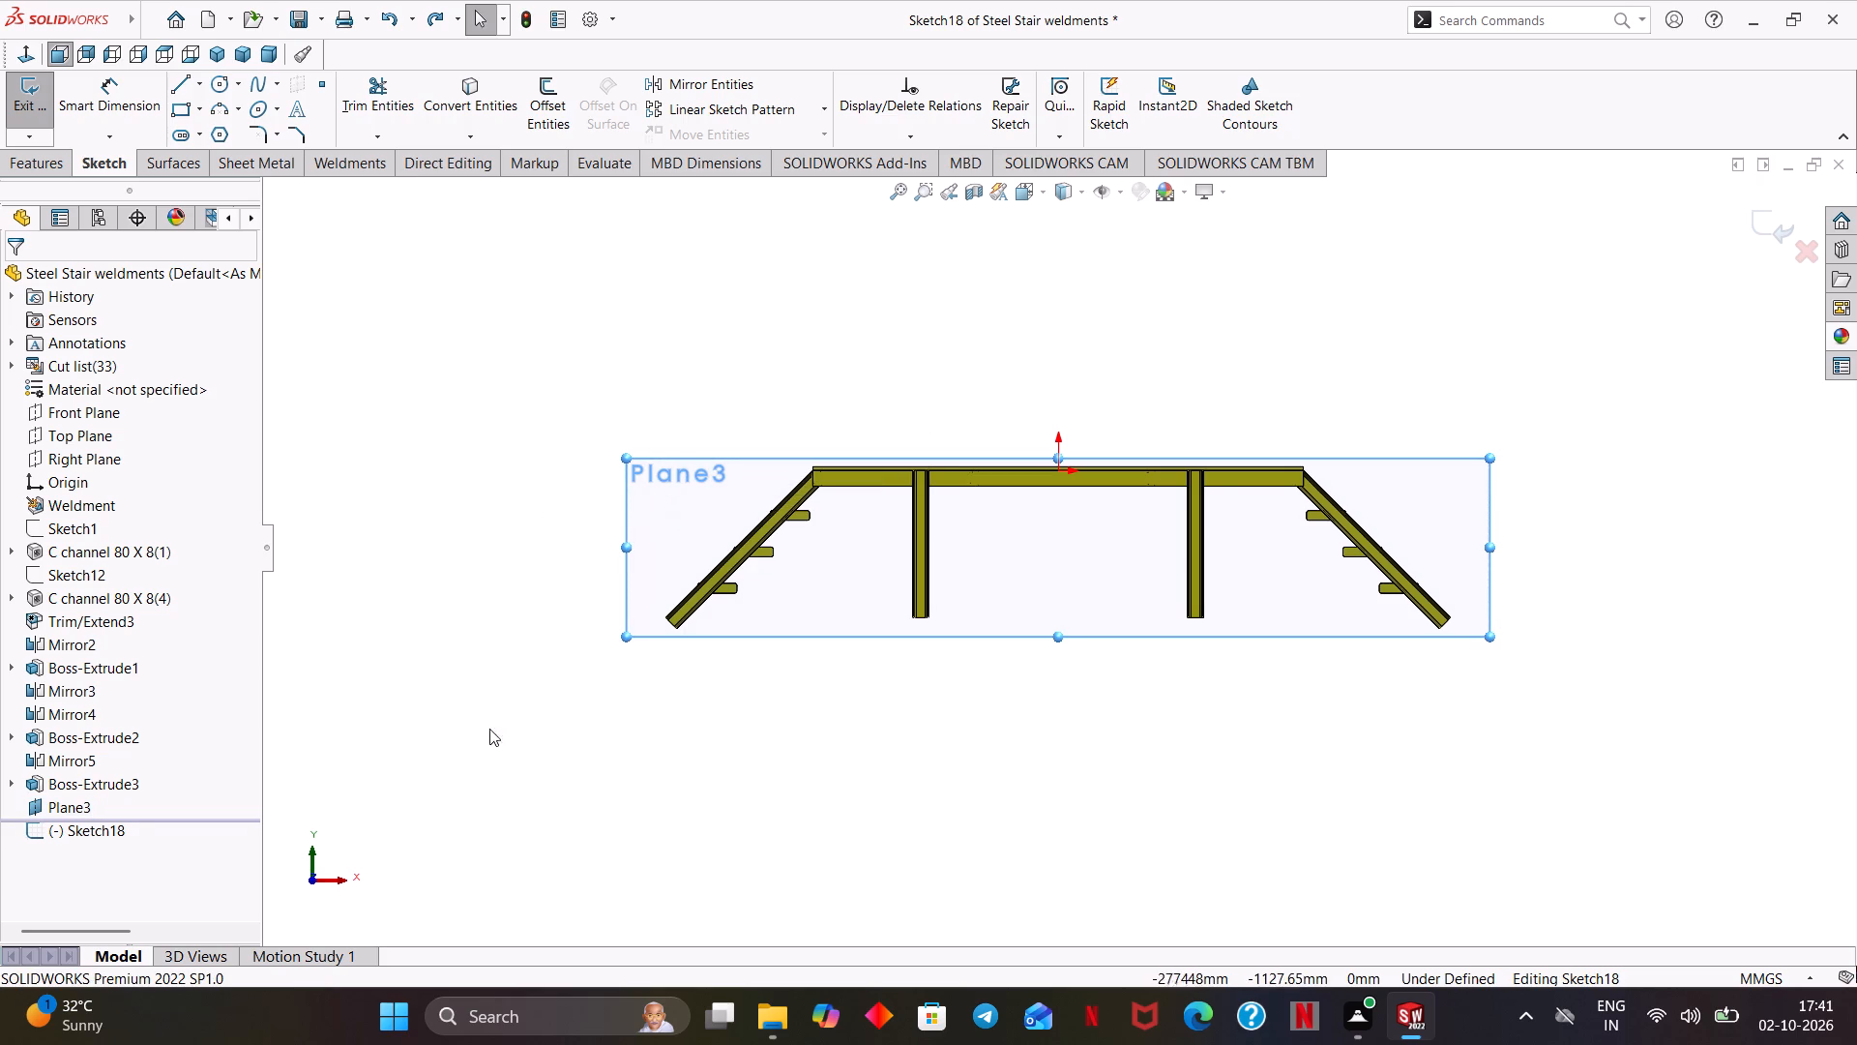
click(76, 806)
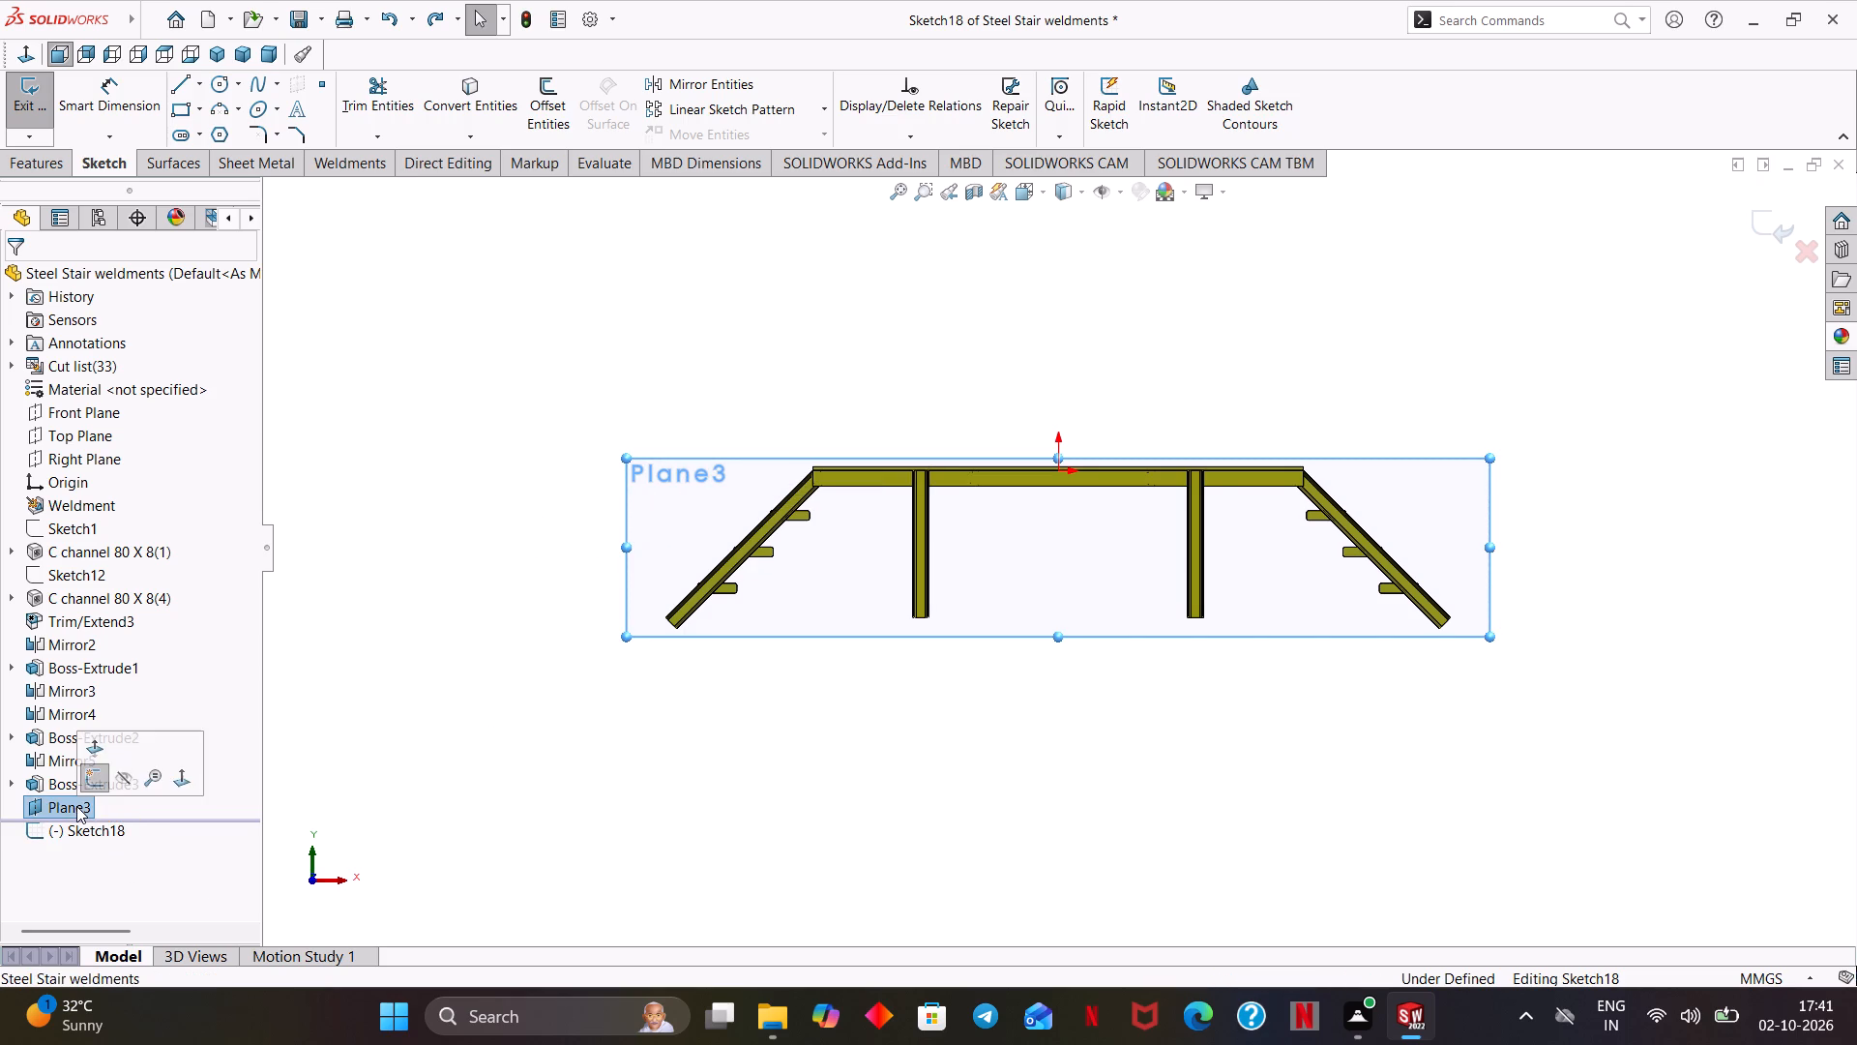
click(146, 818)
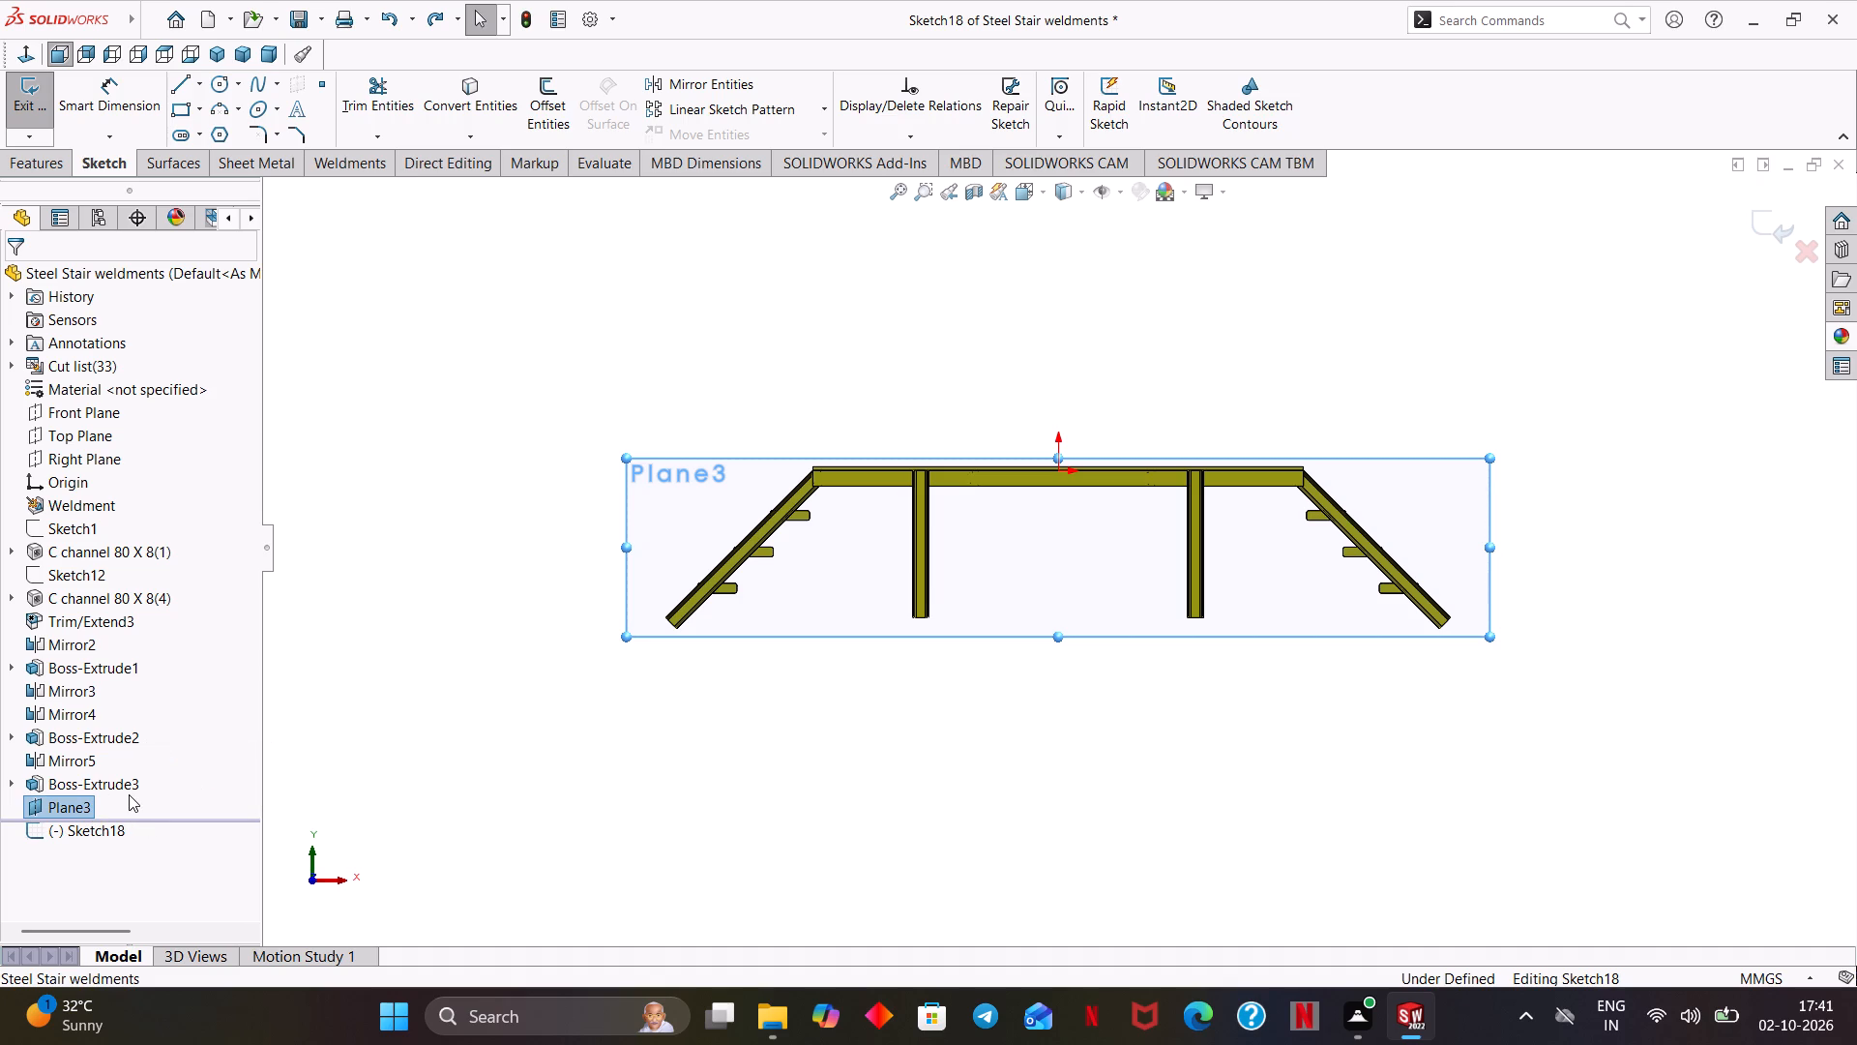
click(385, 813)
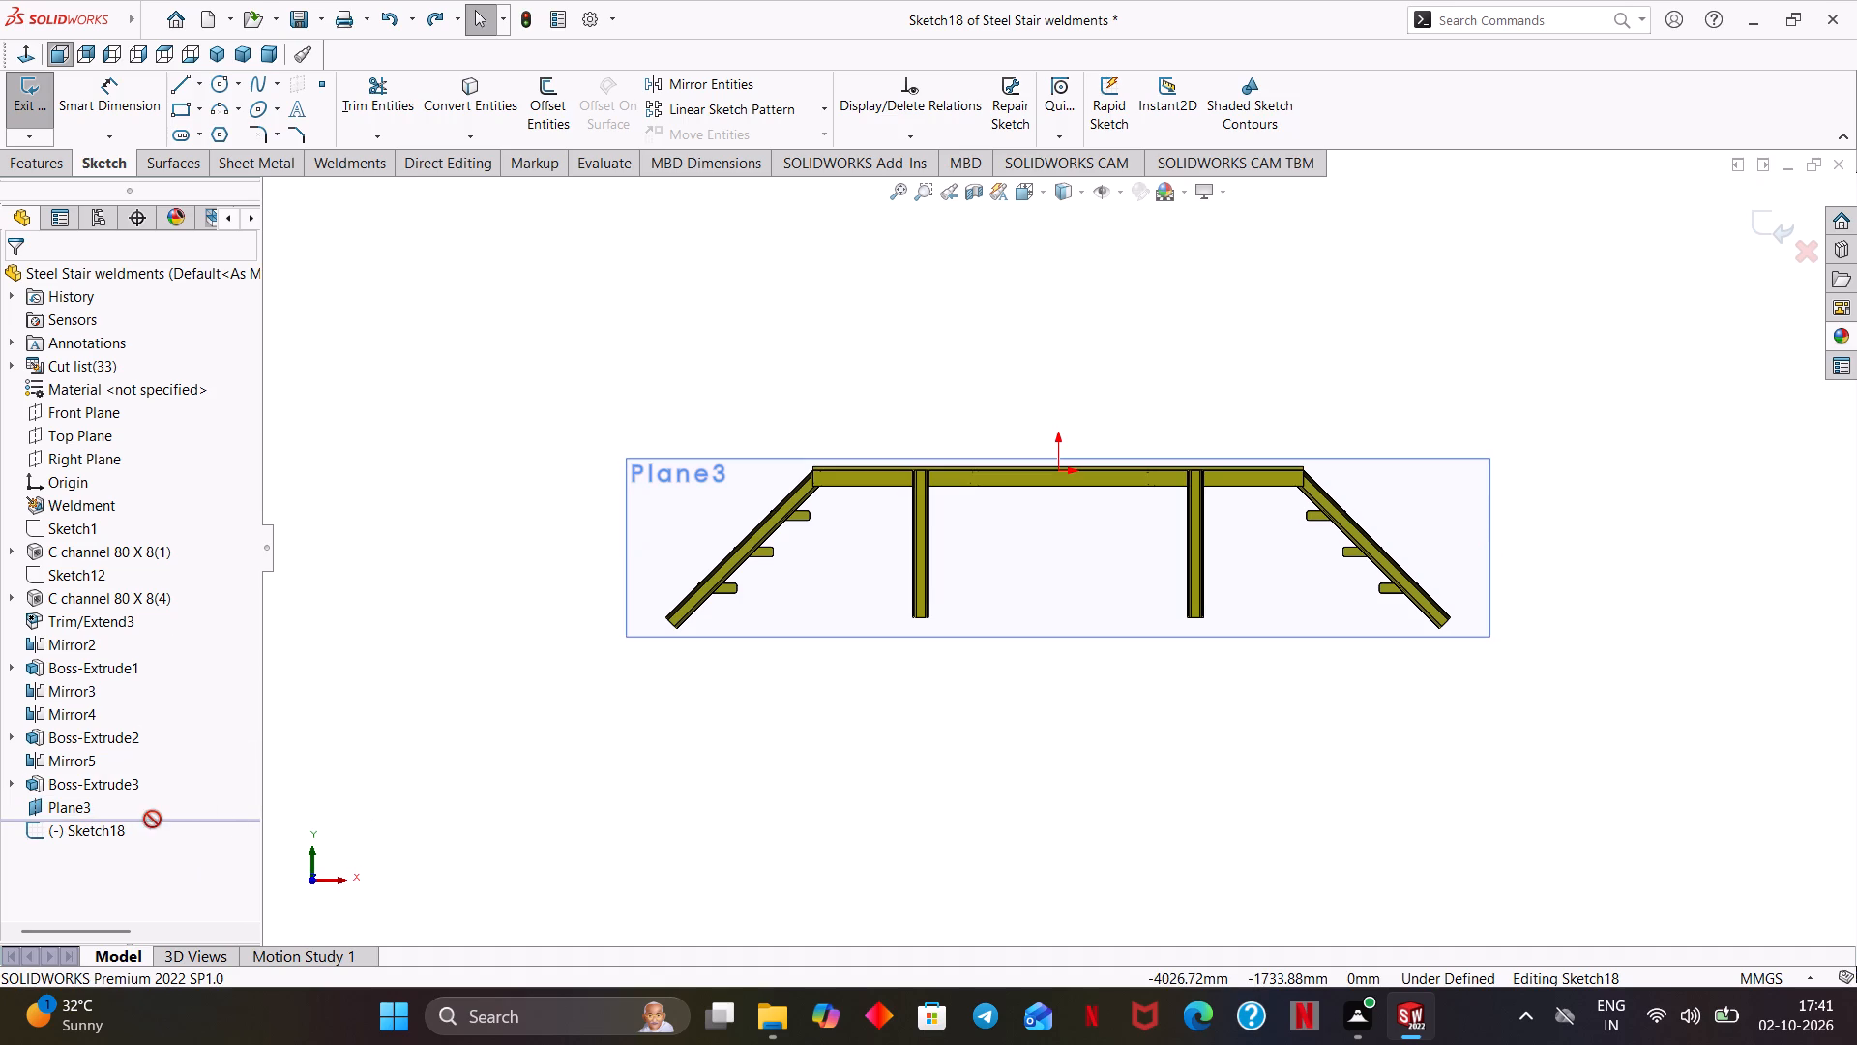
click(75, 814)
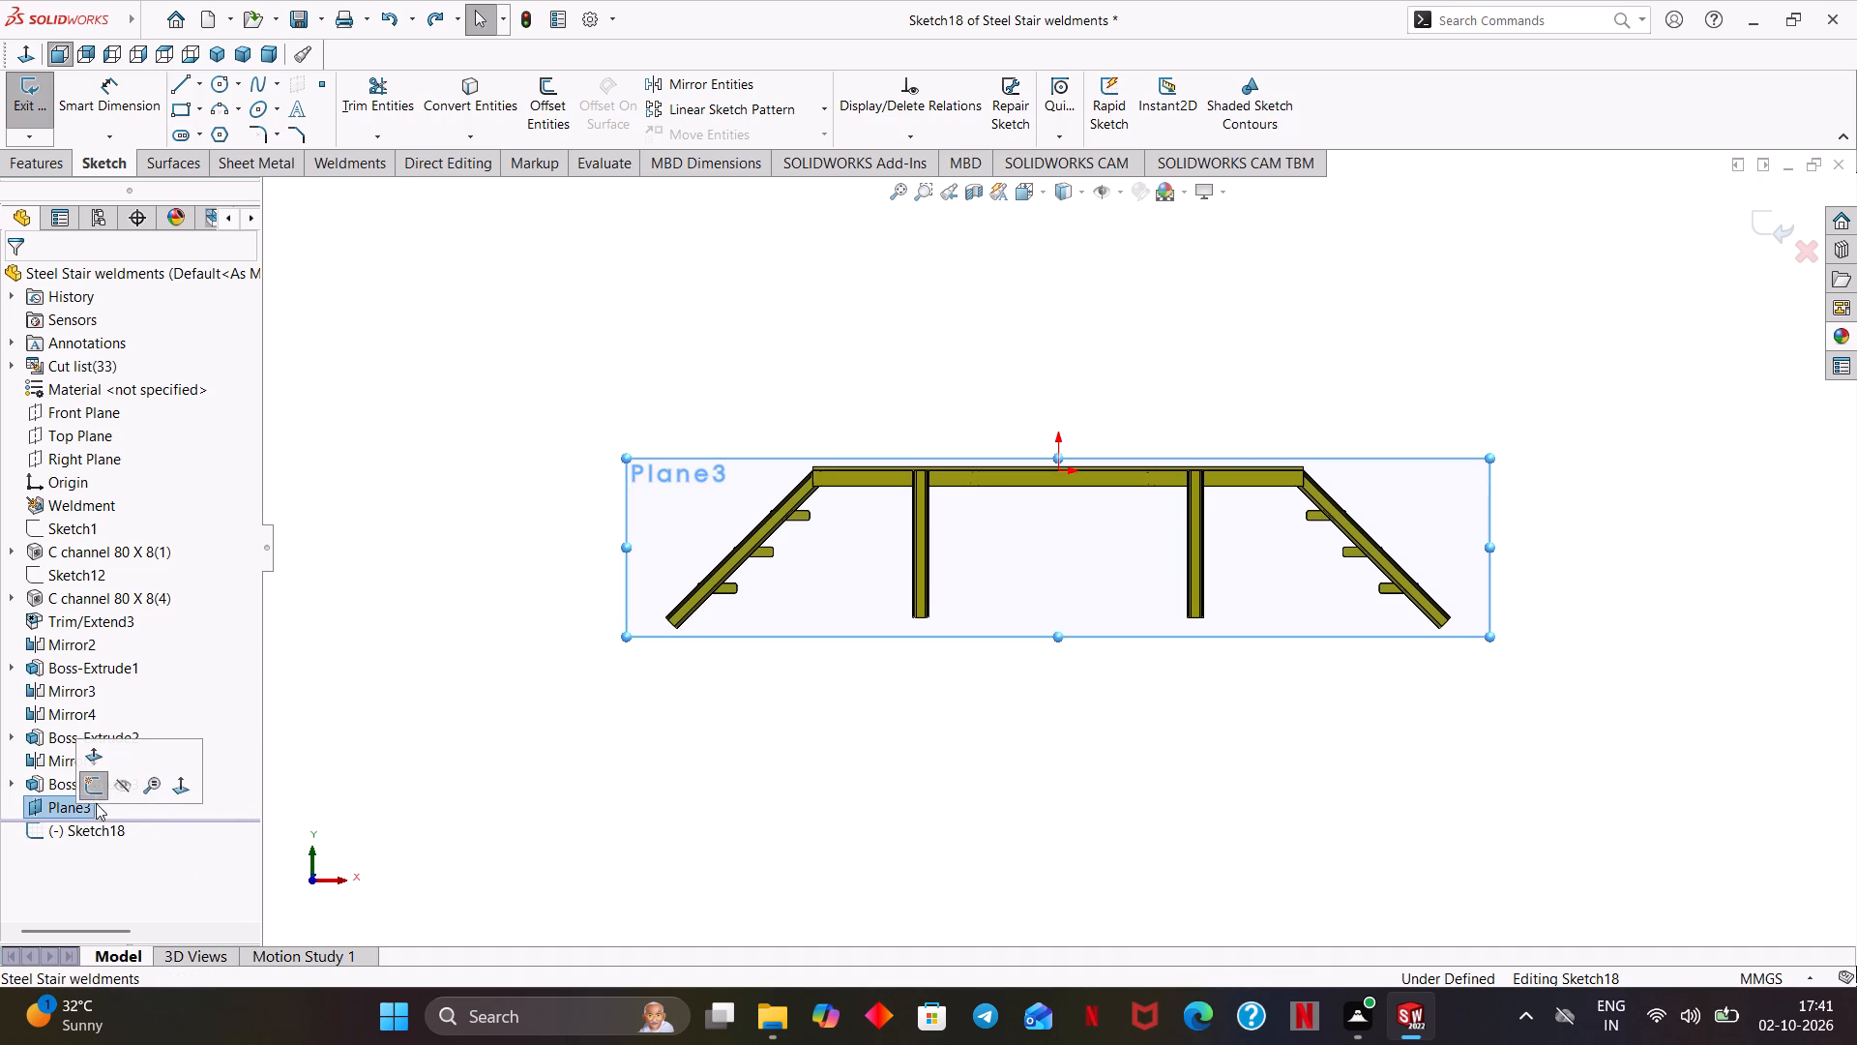
click(125, 786)
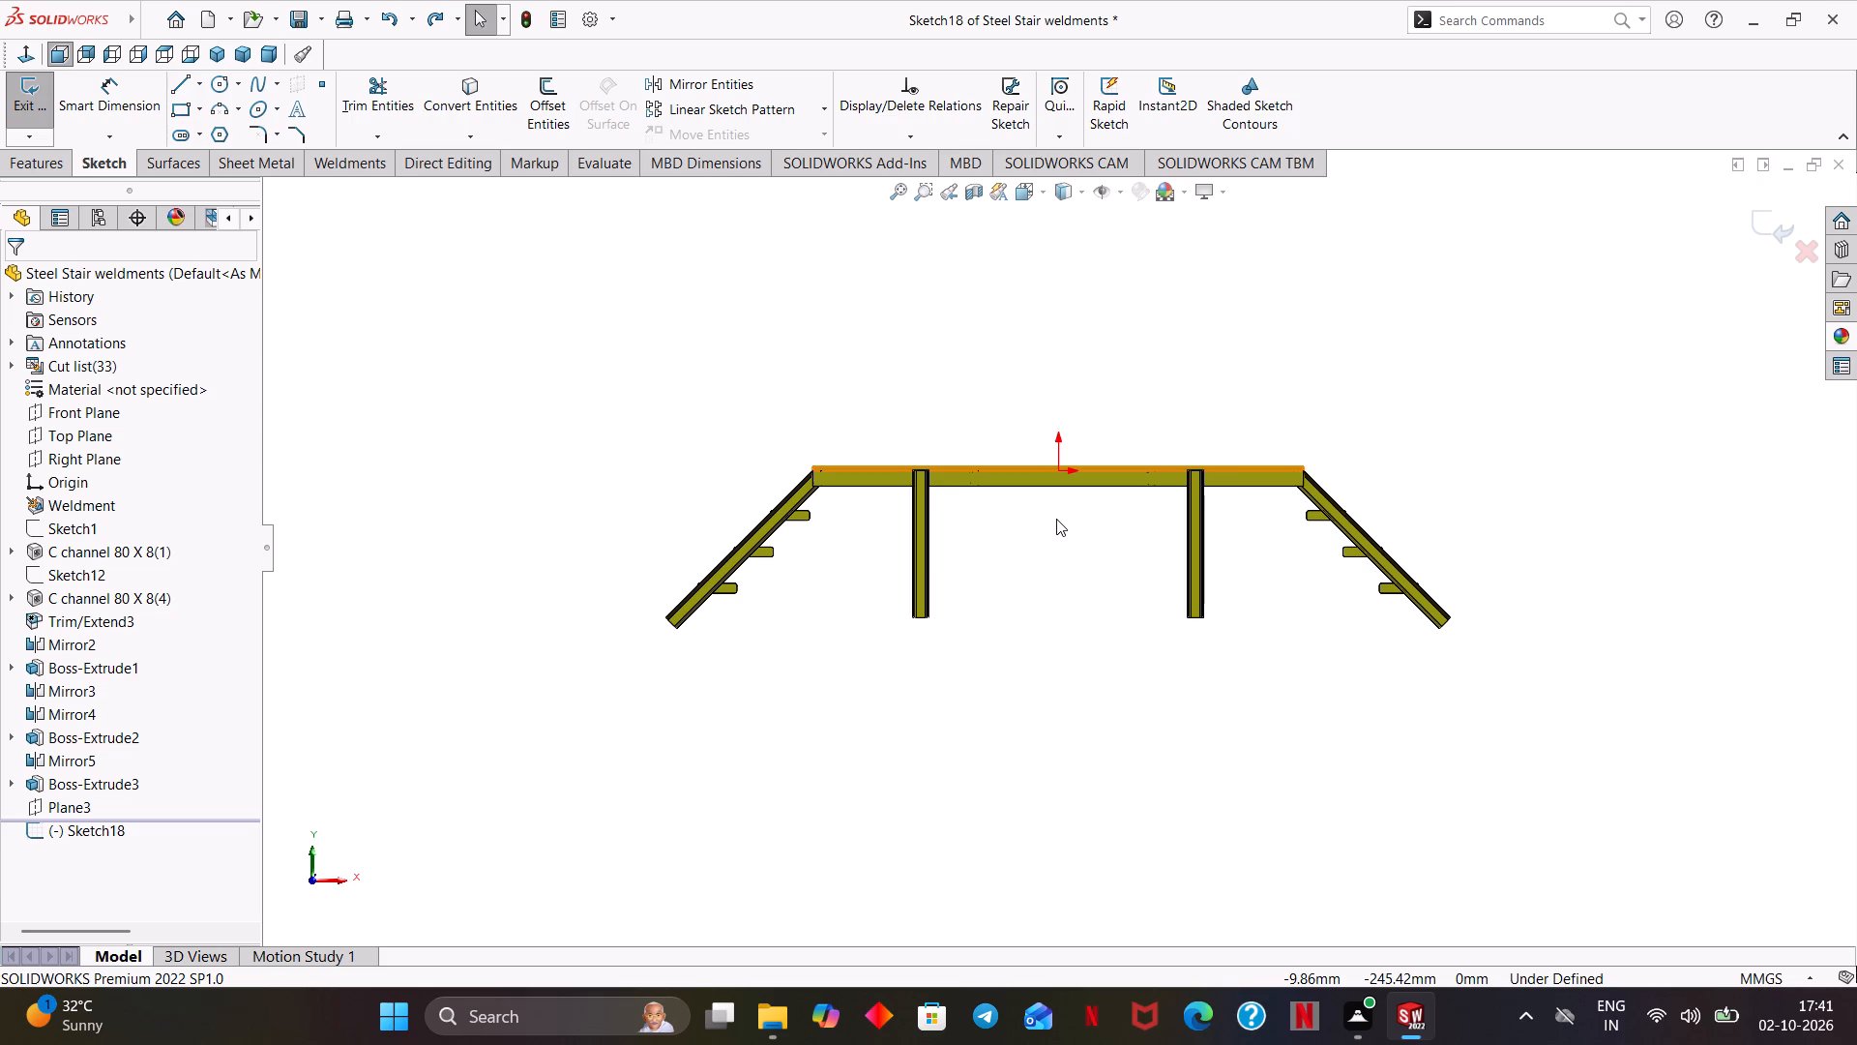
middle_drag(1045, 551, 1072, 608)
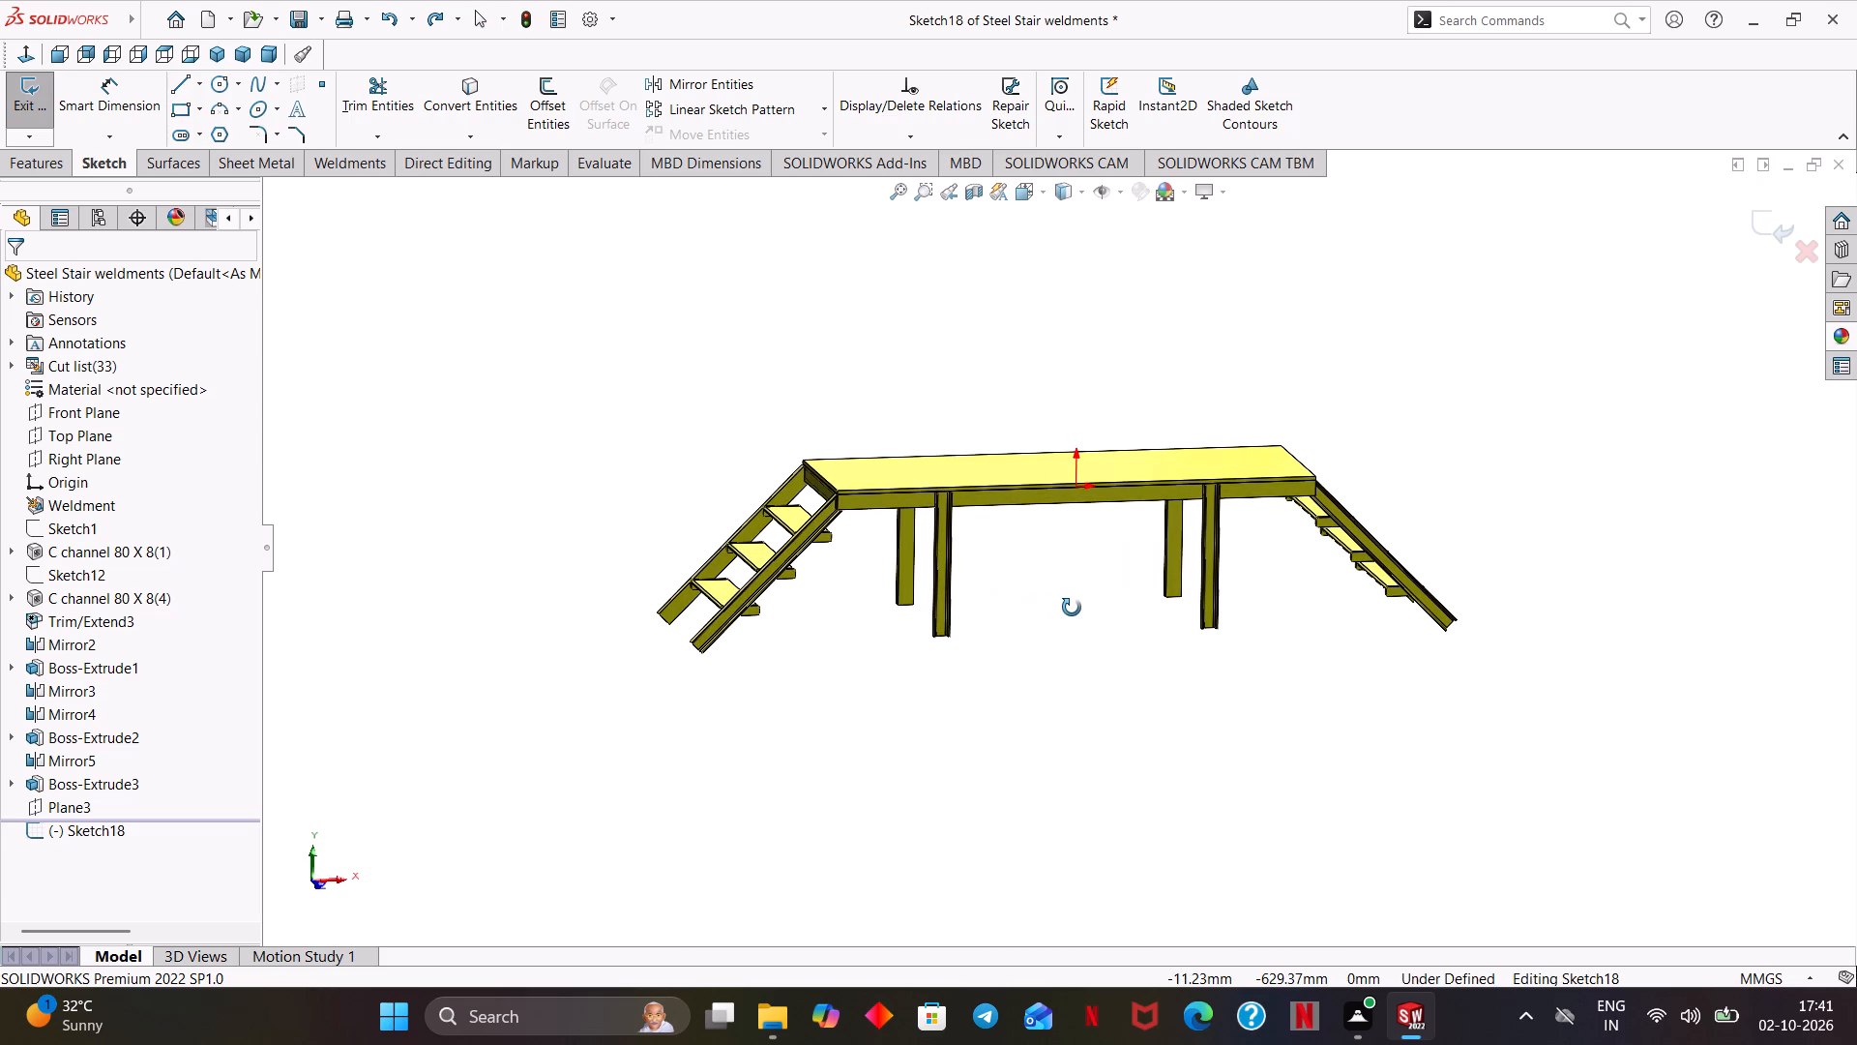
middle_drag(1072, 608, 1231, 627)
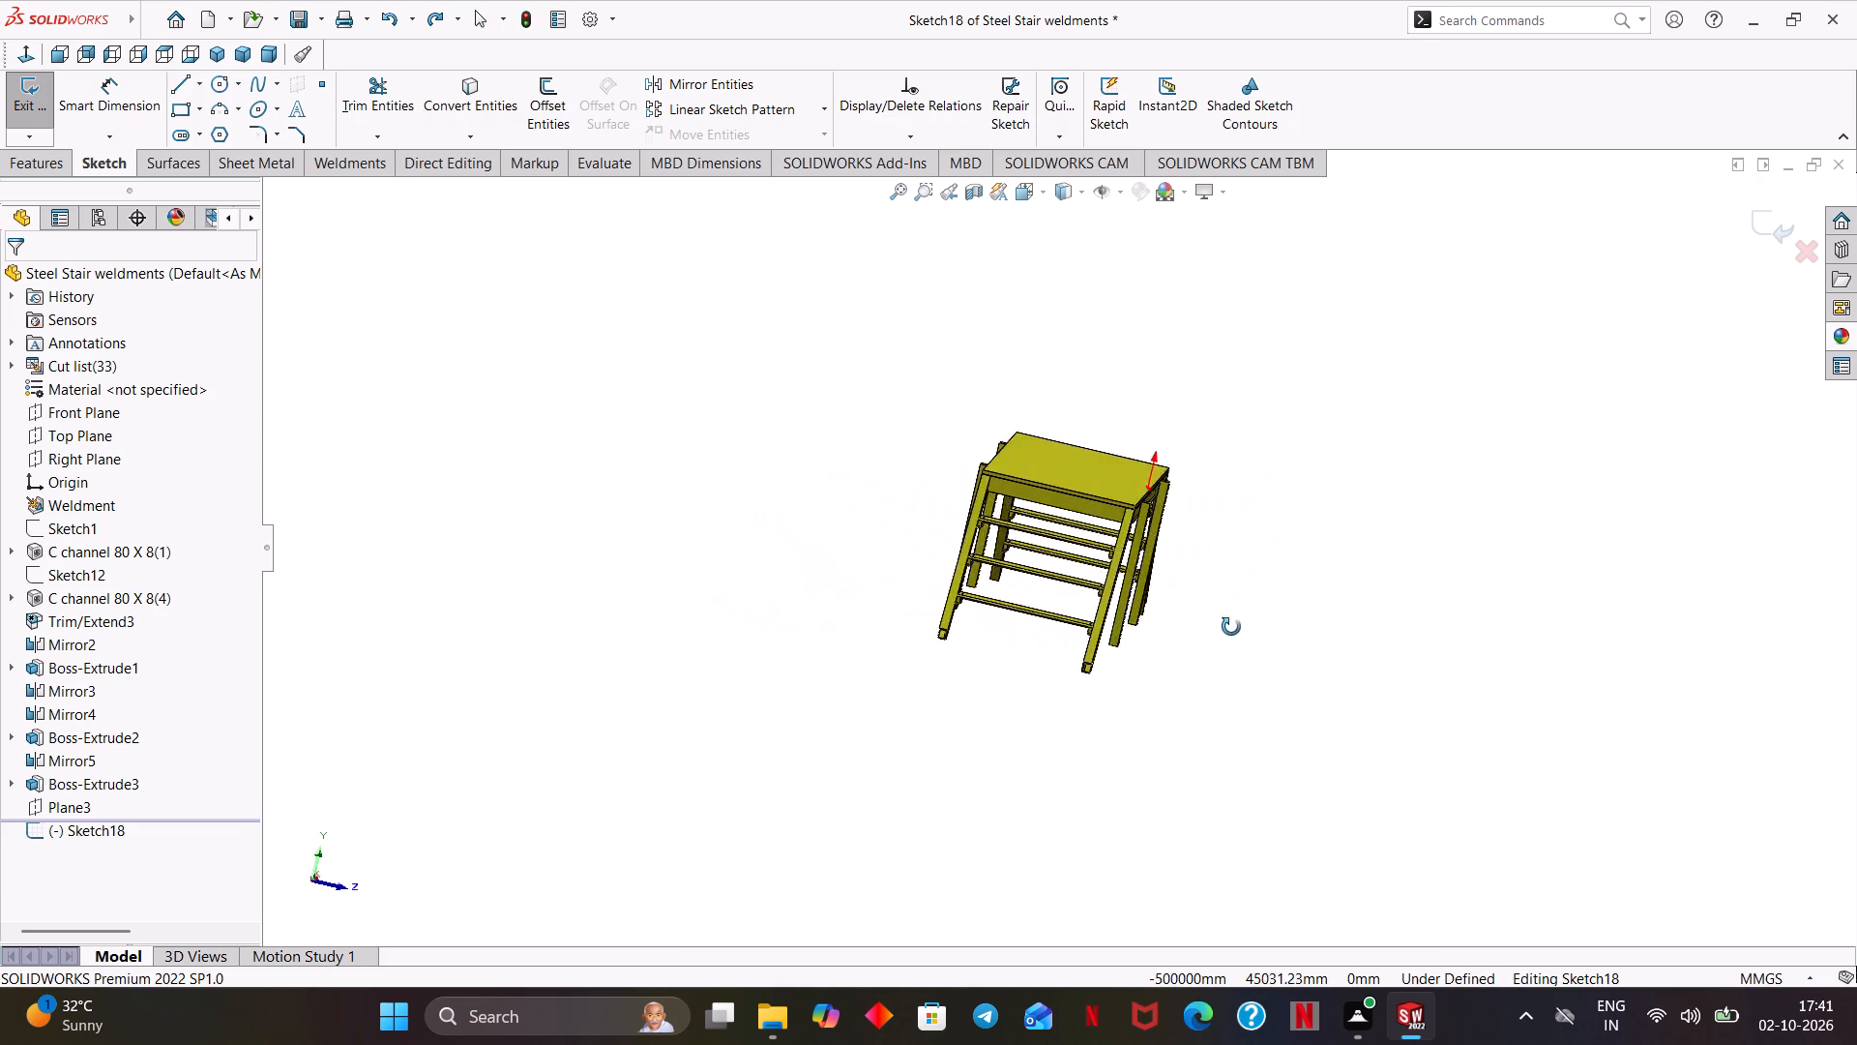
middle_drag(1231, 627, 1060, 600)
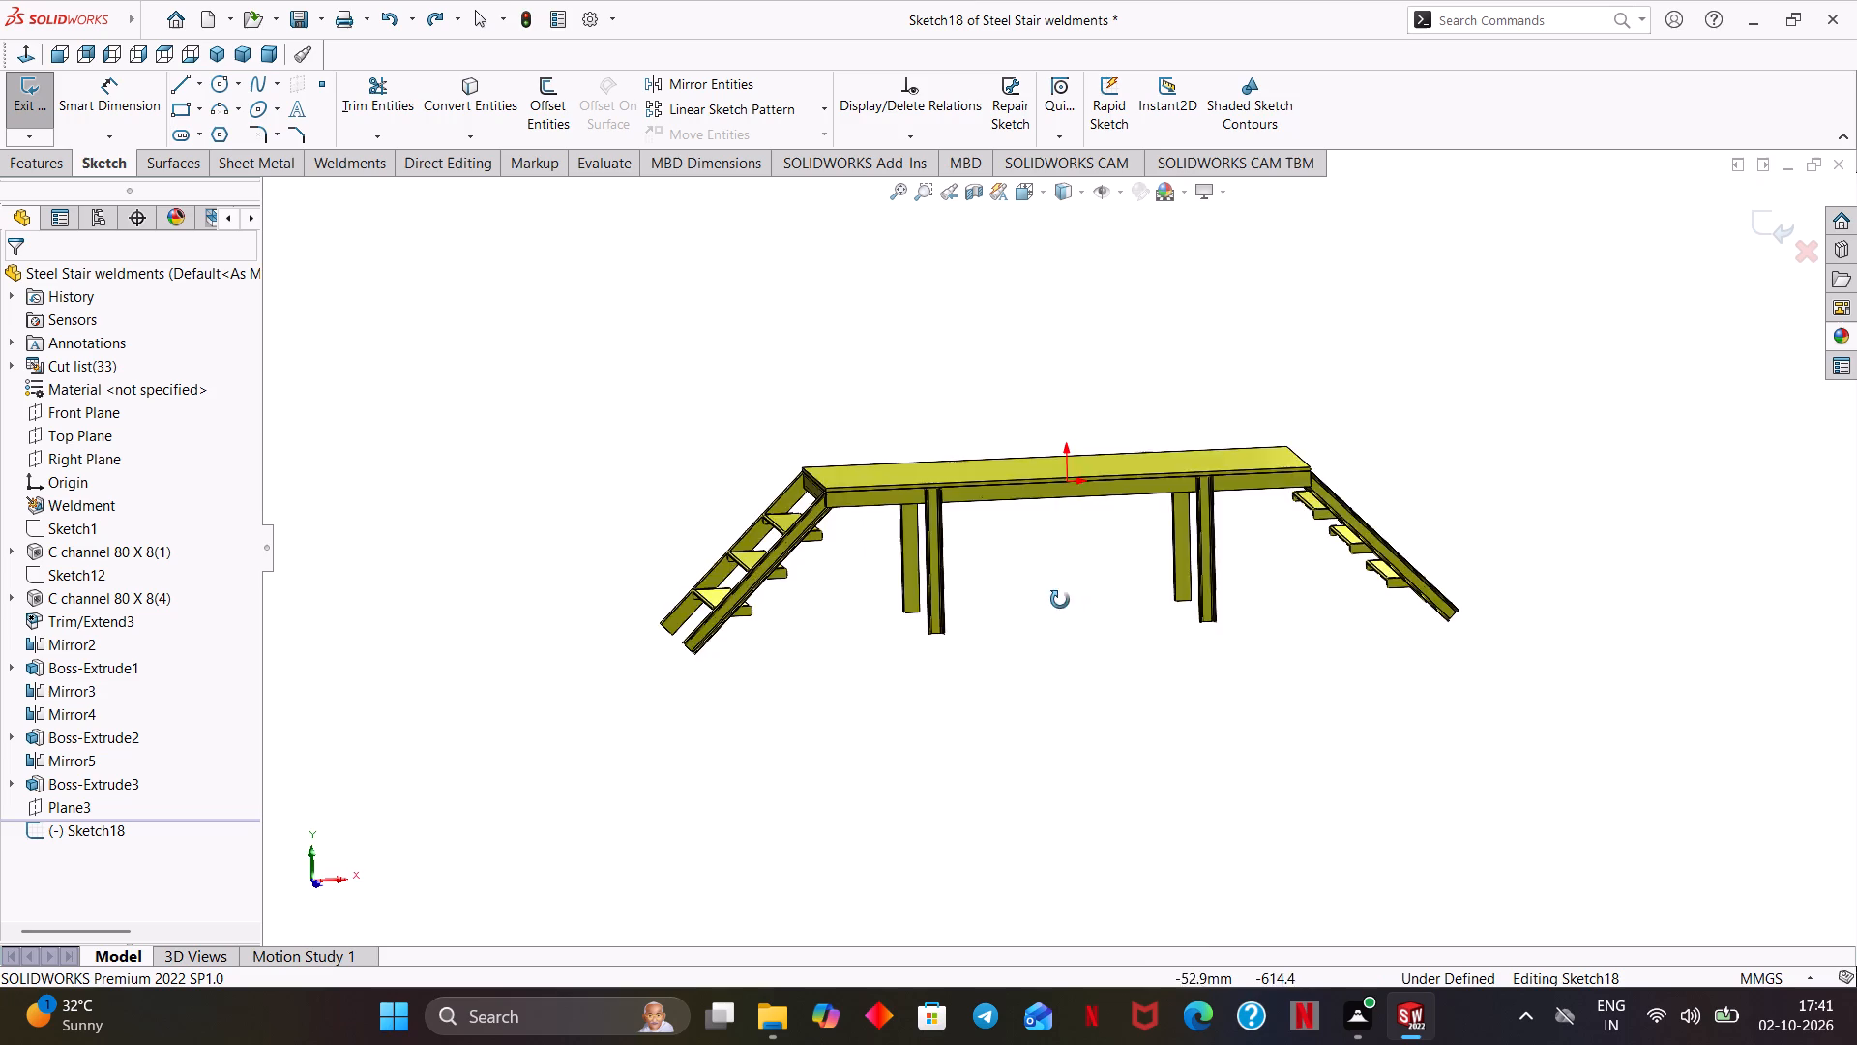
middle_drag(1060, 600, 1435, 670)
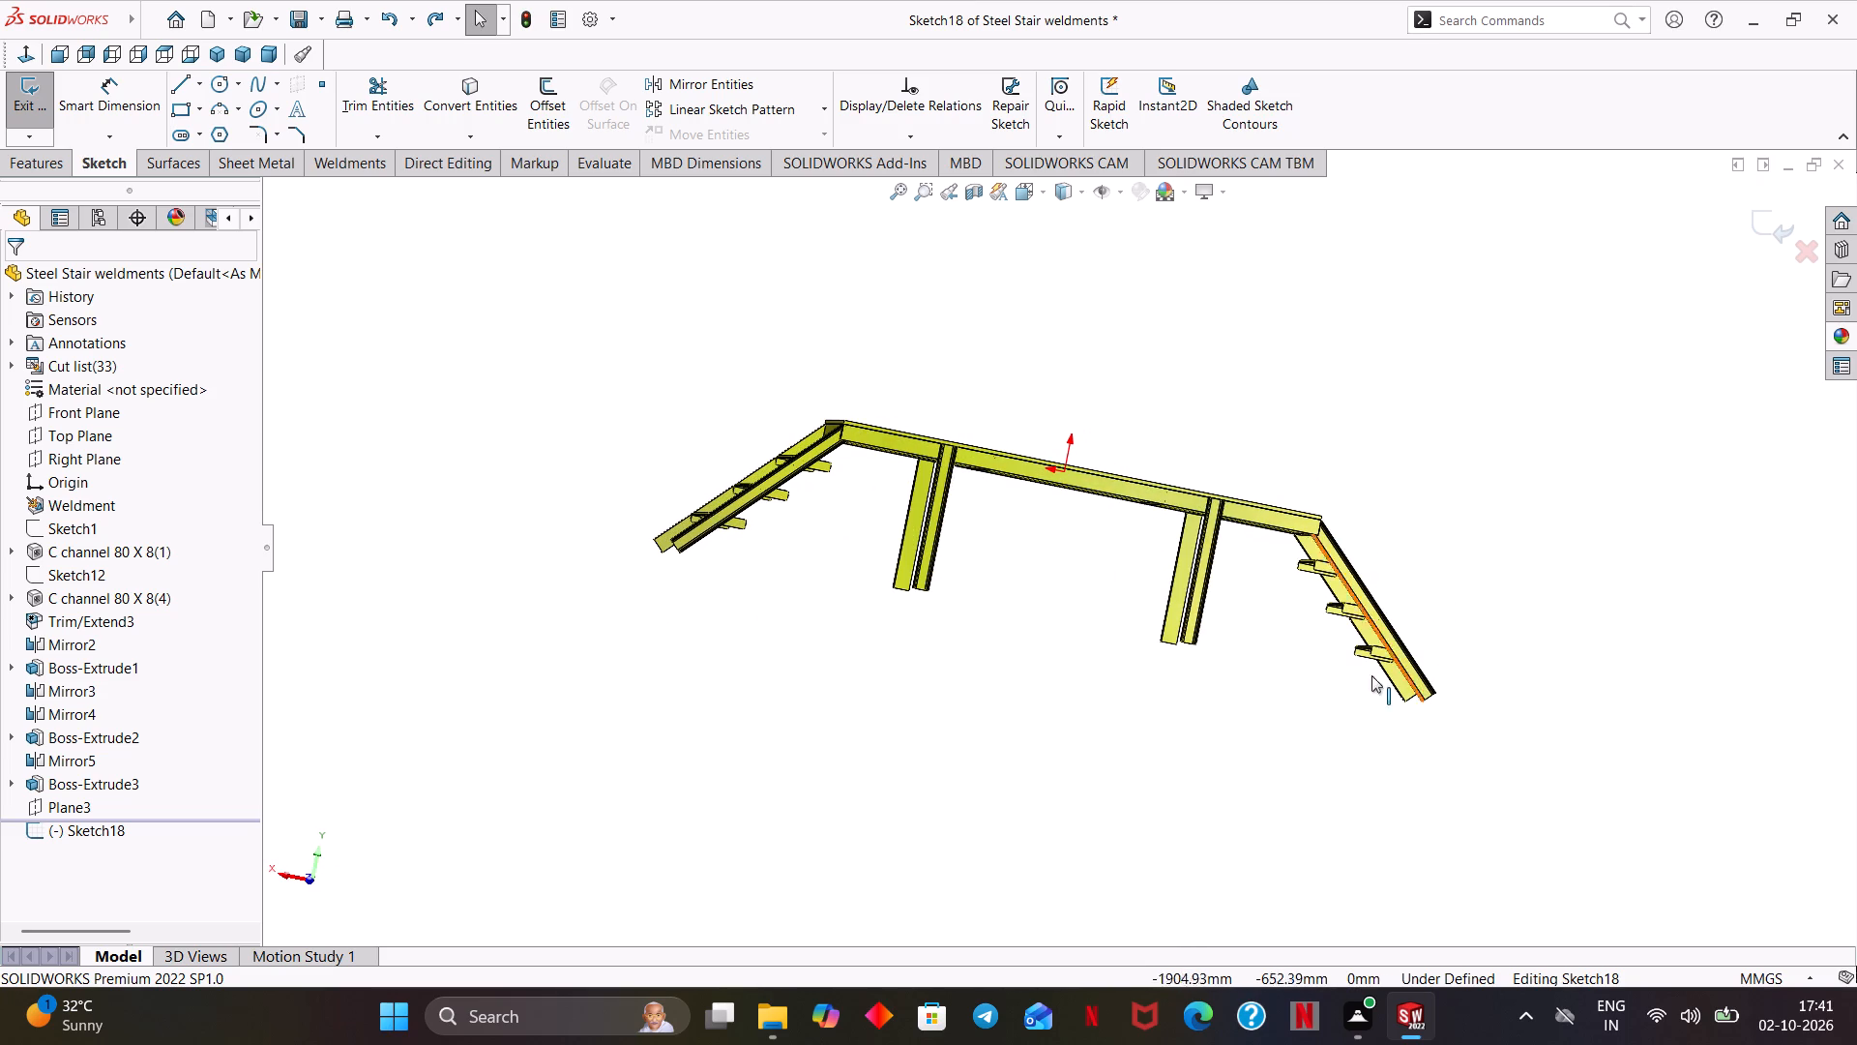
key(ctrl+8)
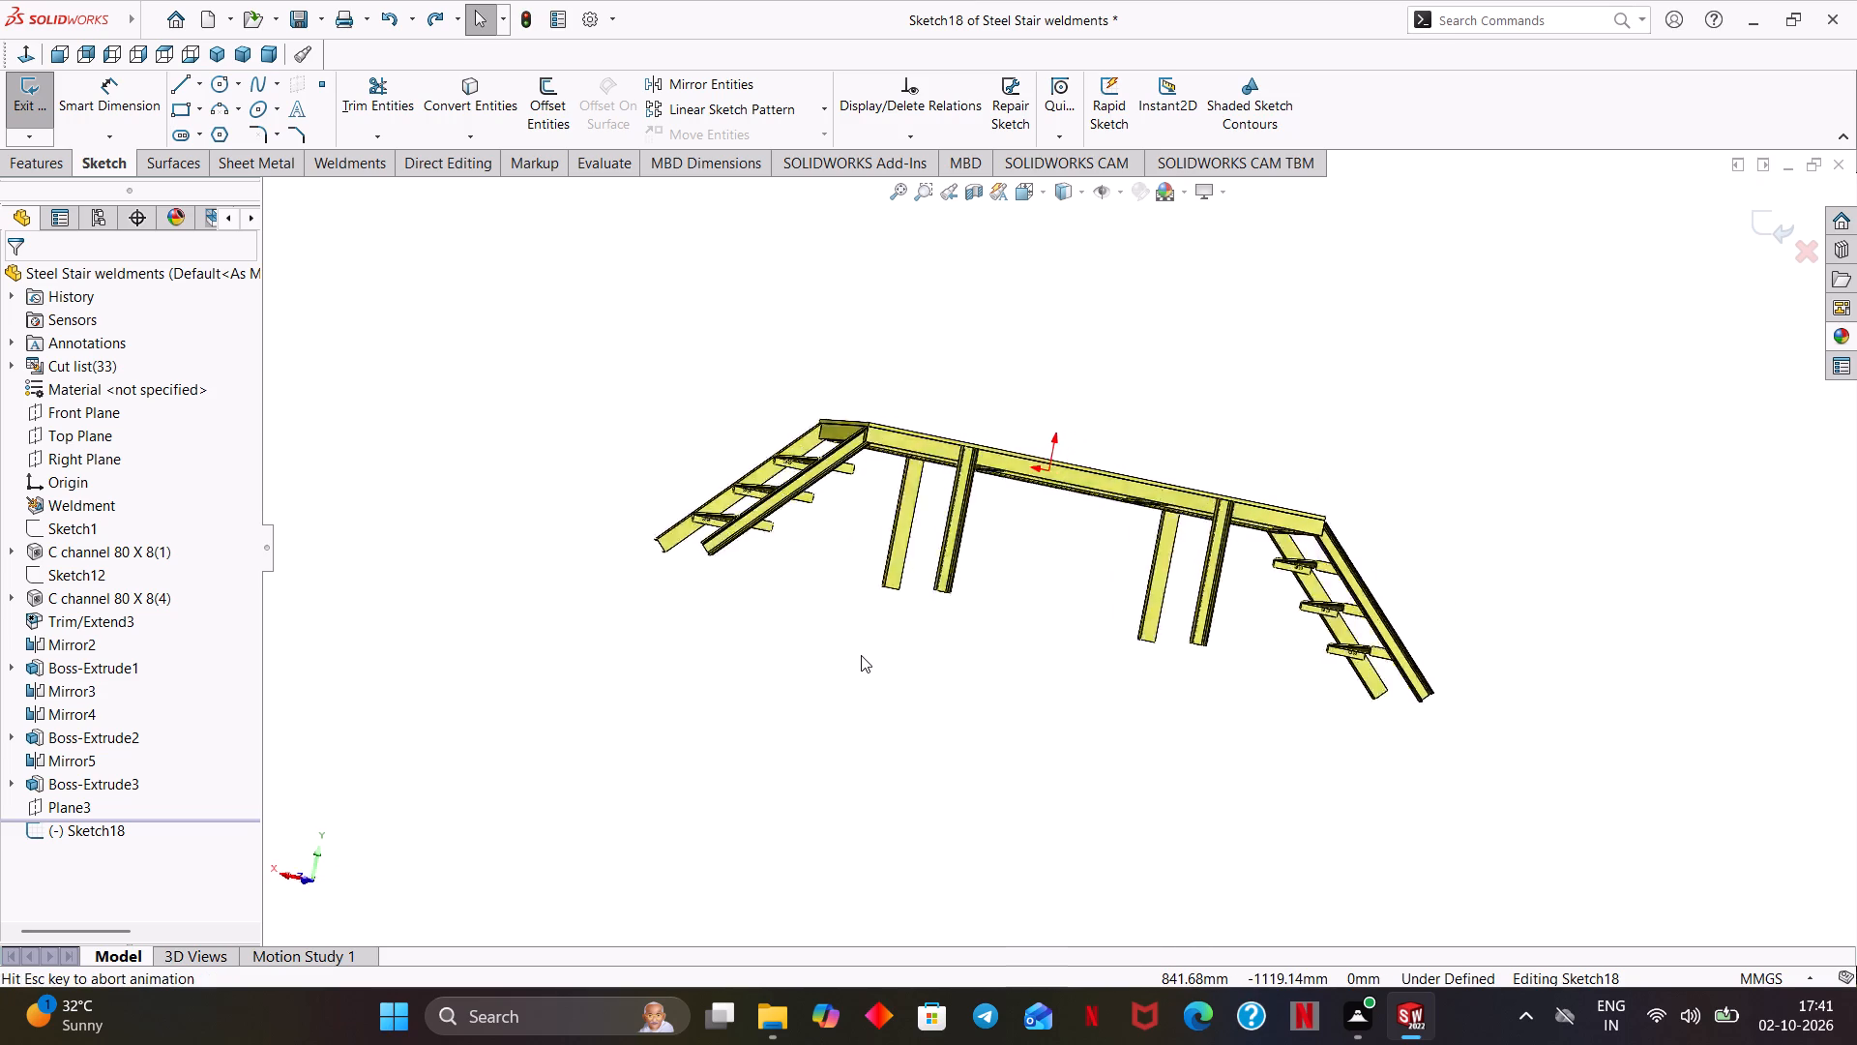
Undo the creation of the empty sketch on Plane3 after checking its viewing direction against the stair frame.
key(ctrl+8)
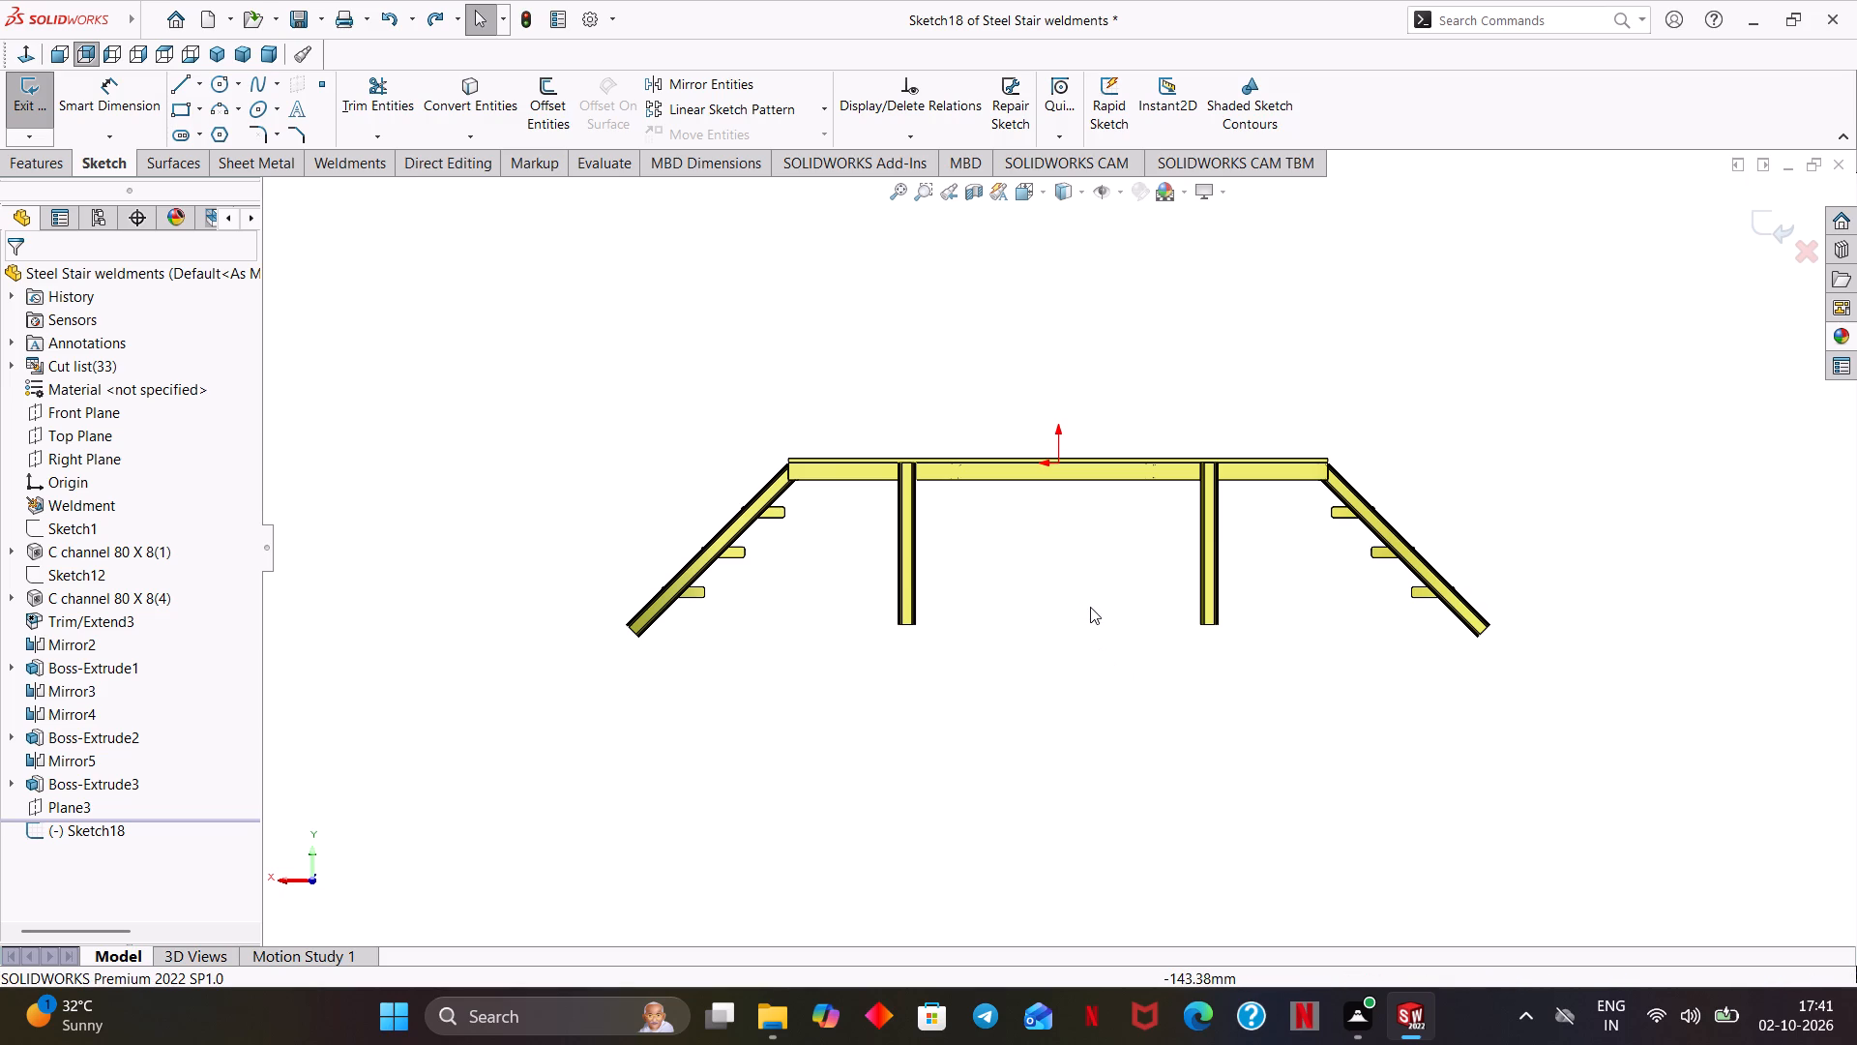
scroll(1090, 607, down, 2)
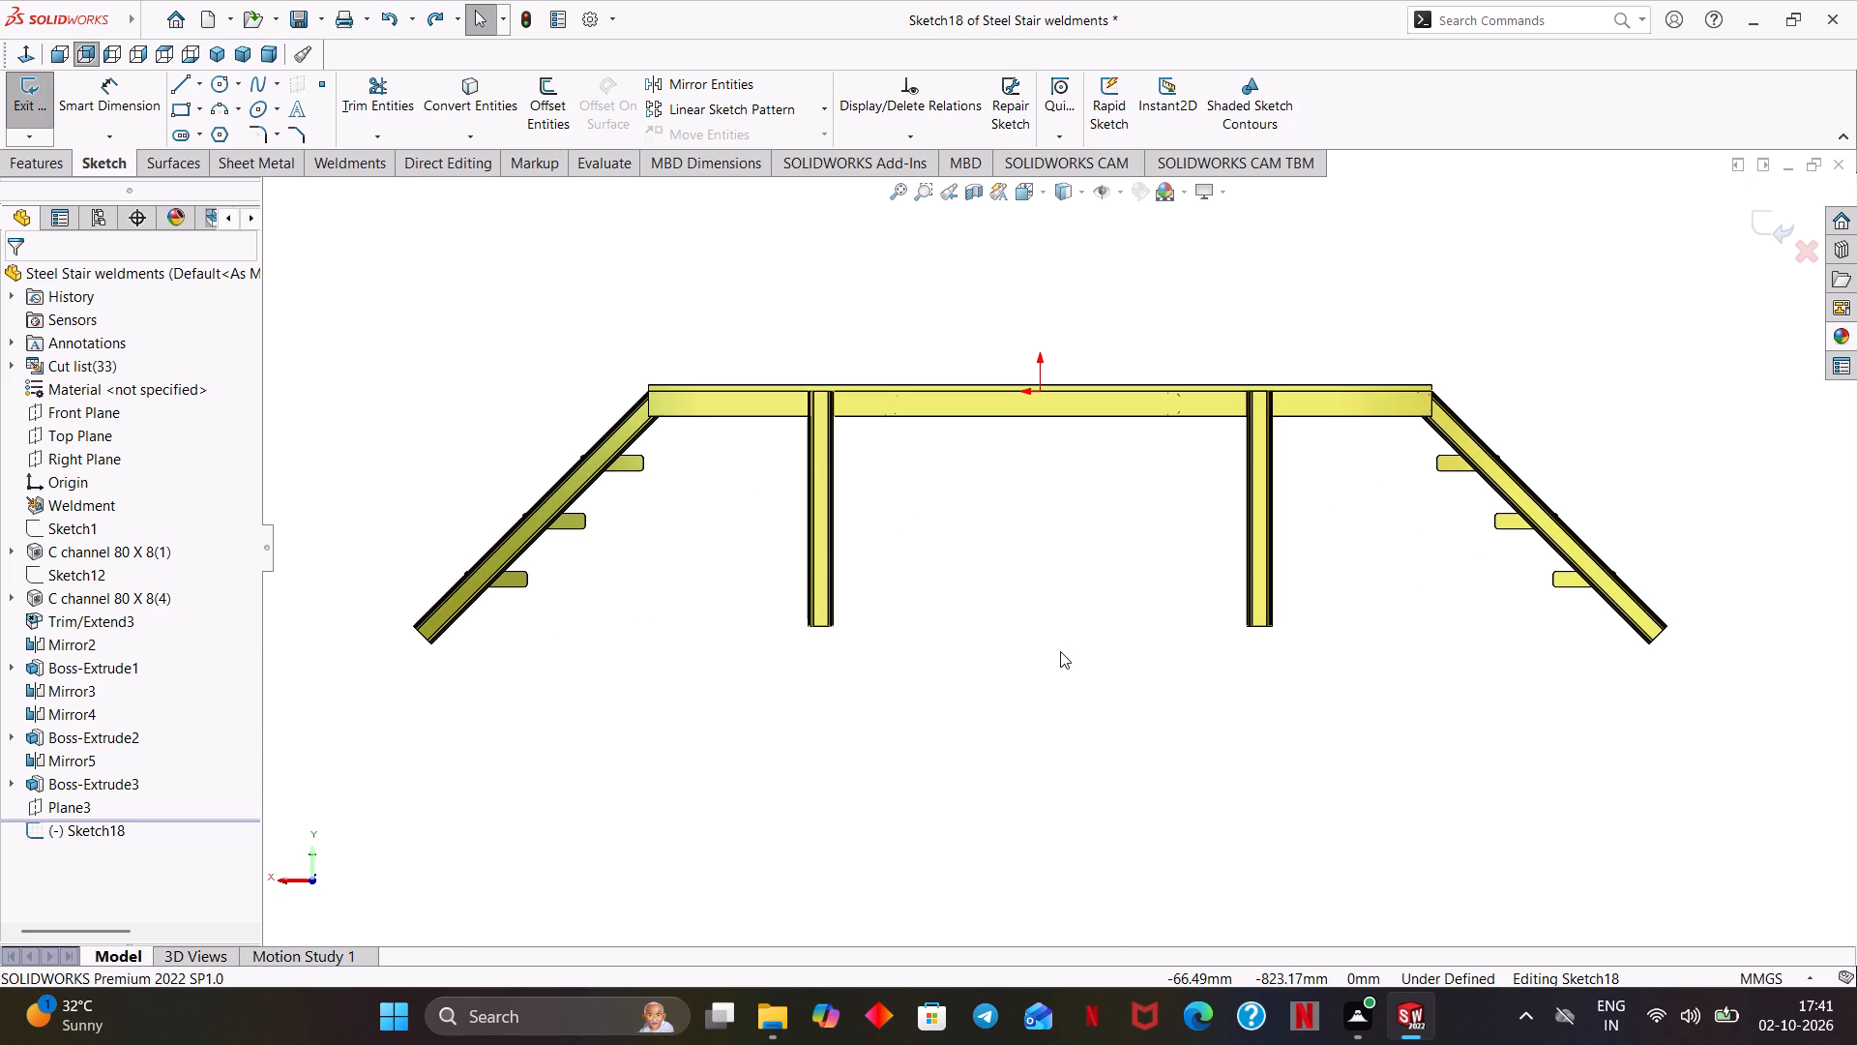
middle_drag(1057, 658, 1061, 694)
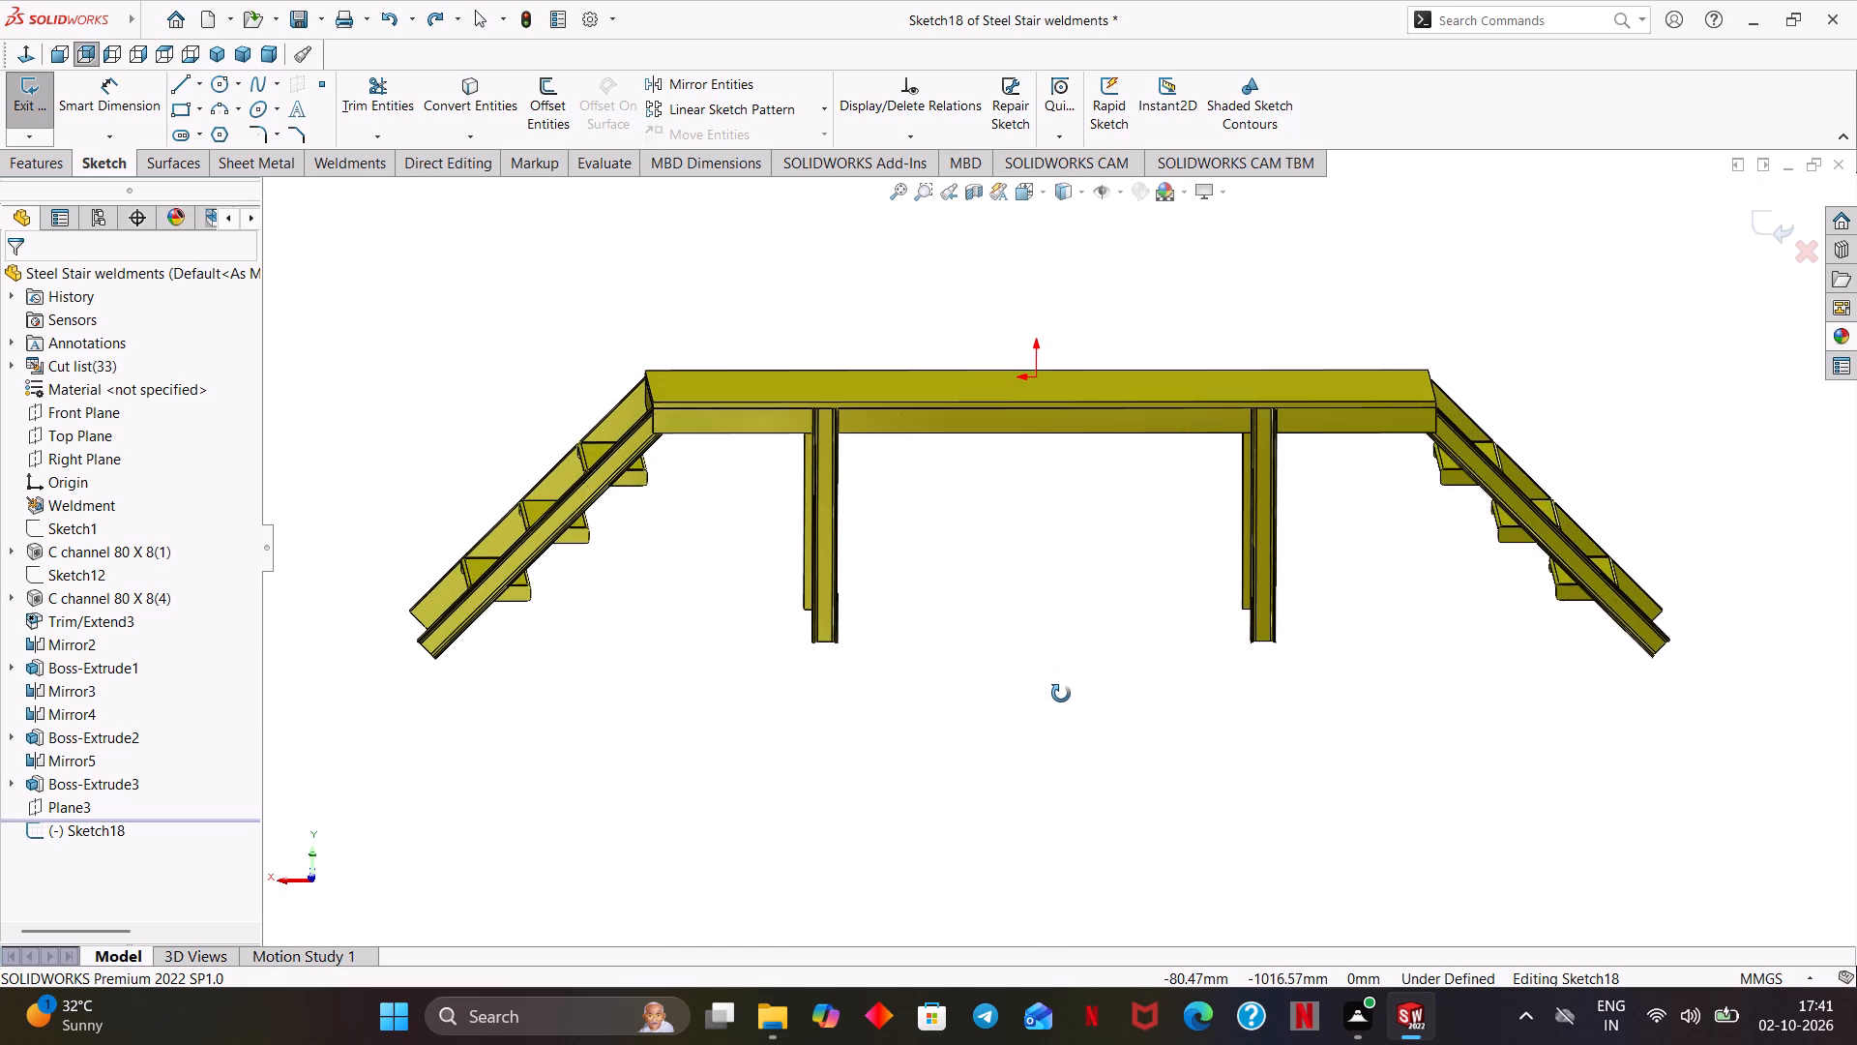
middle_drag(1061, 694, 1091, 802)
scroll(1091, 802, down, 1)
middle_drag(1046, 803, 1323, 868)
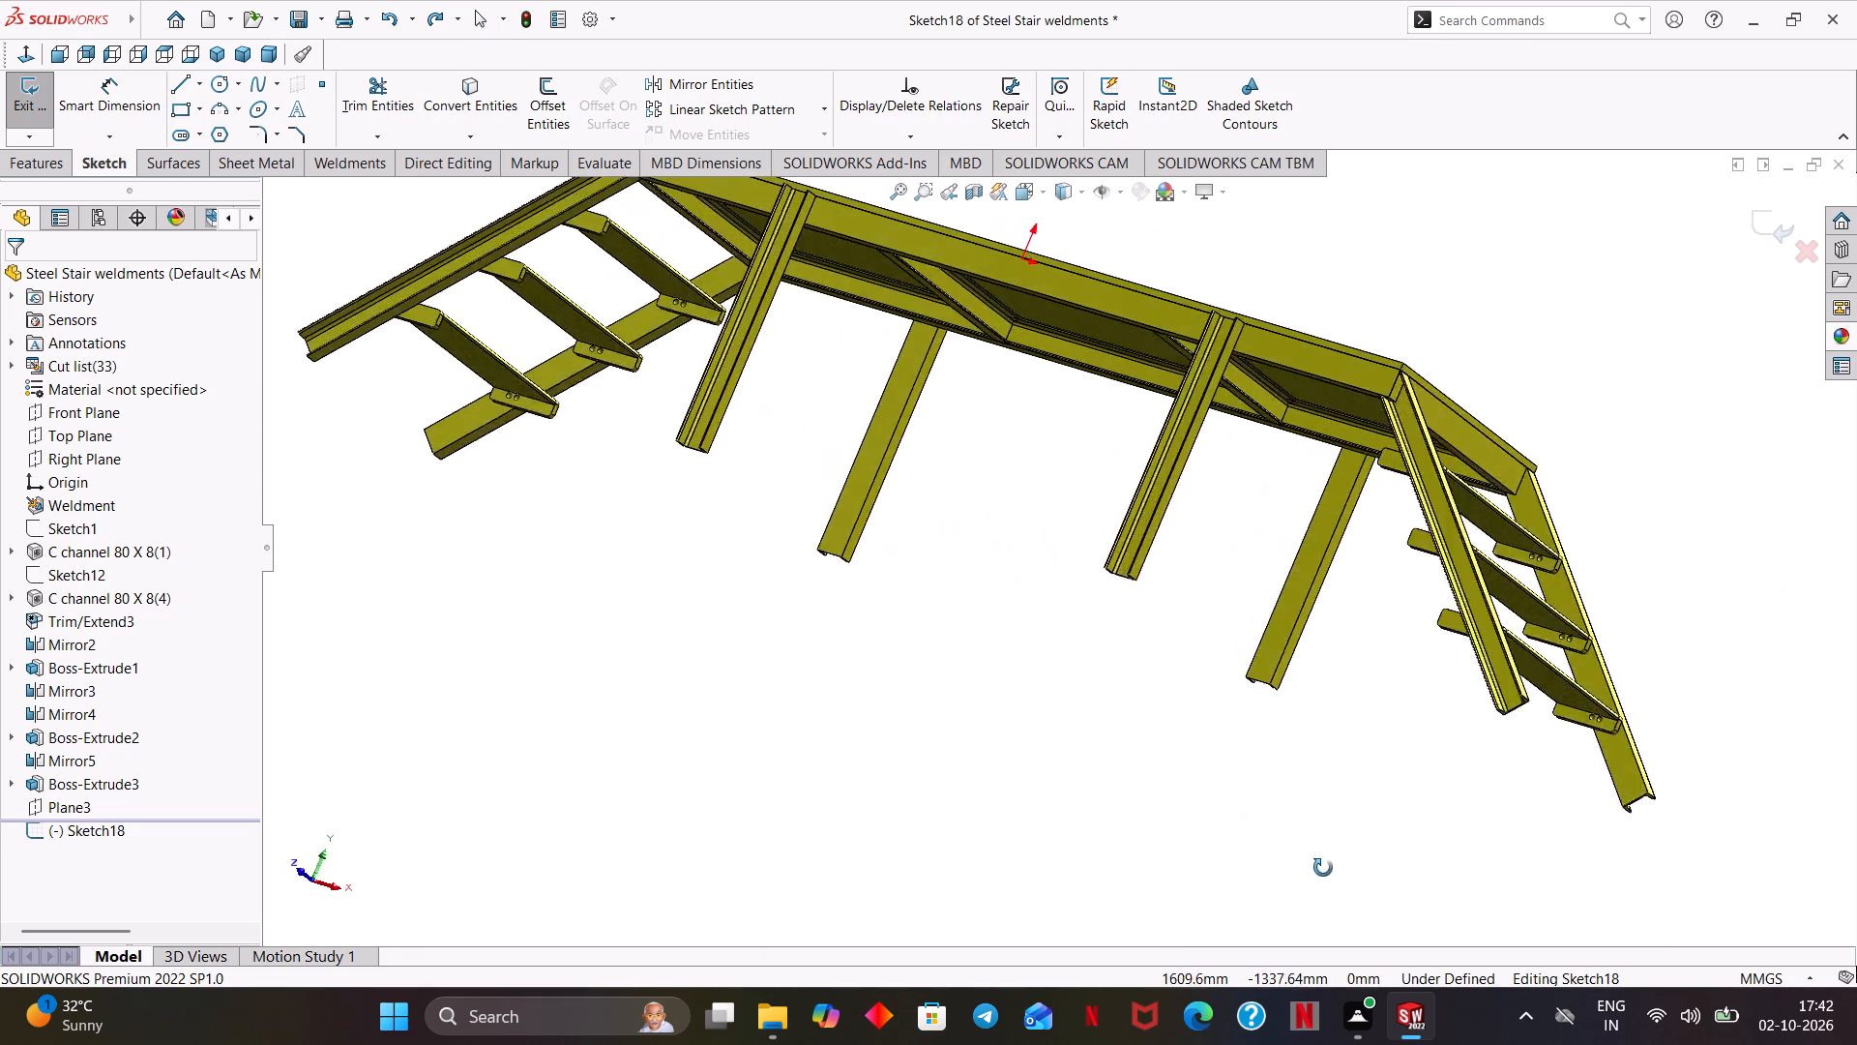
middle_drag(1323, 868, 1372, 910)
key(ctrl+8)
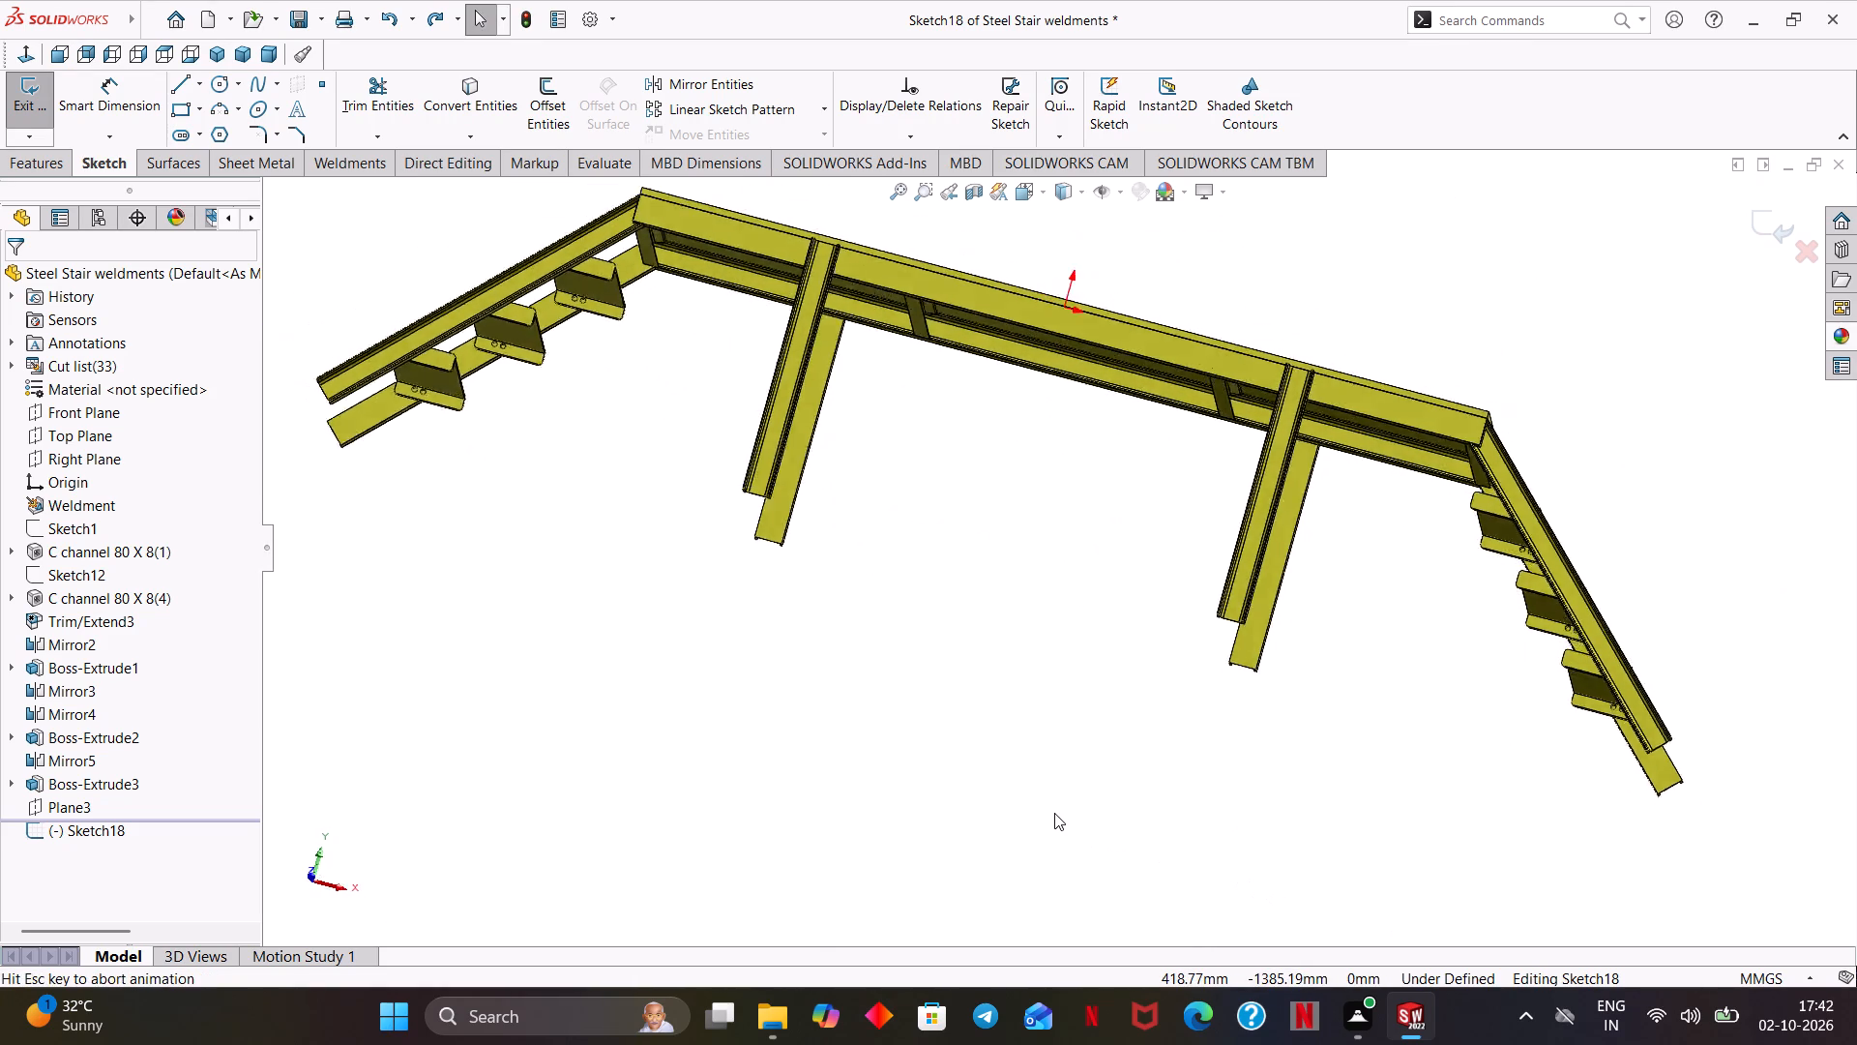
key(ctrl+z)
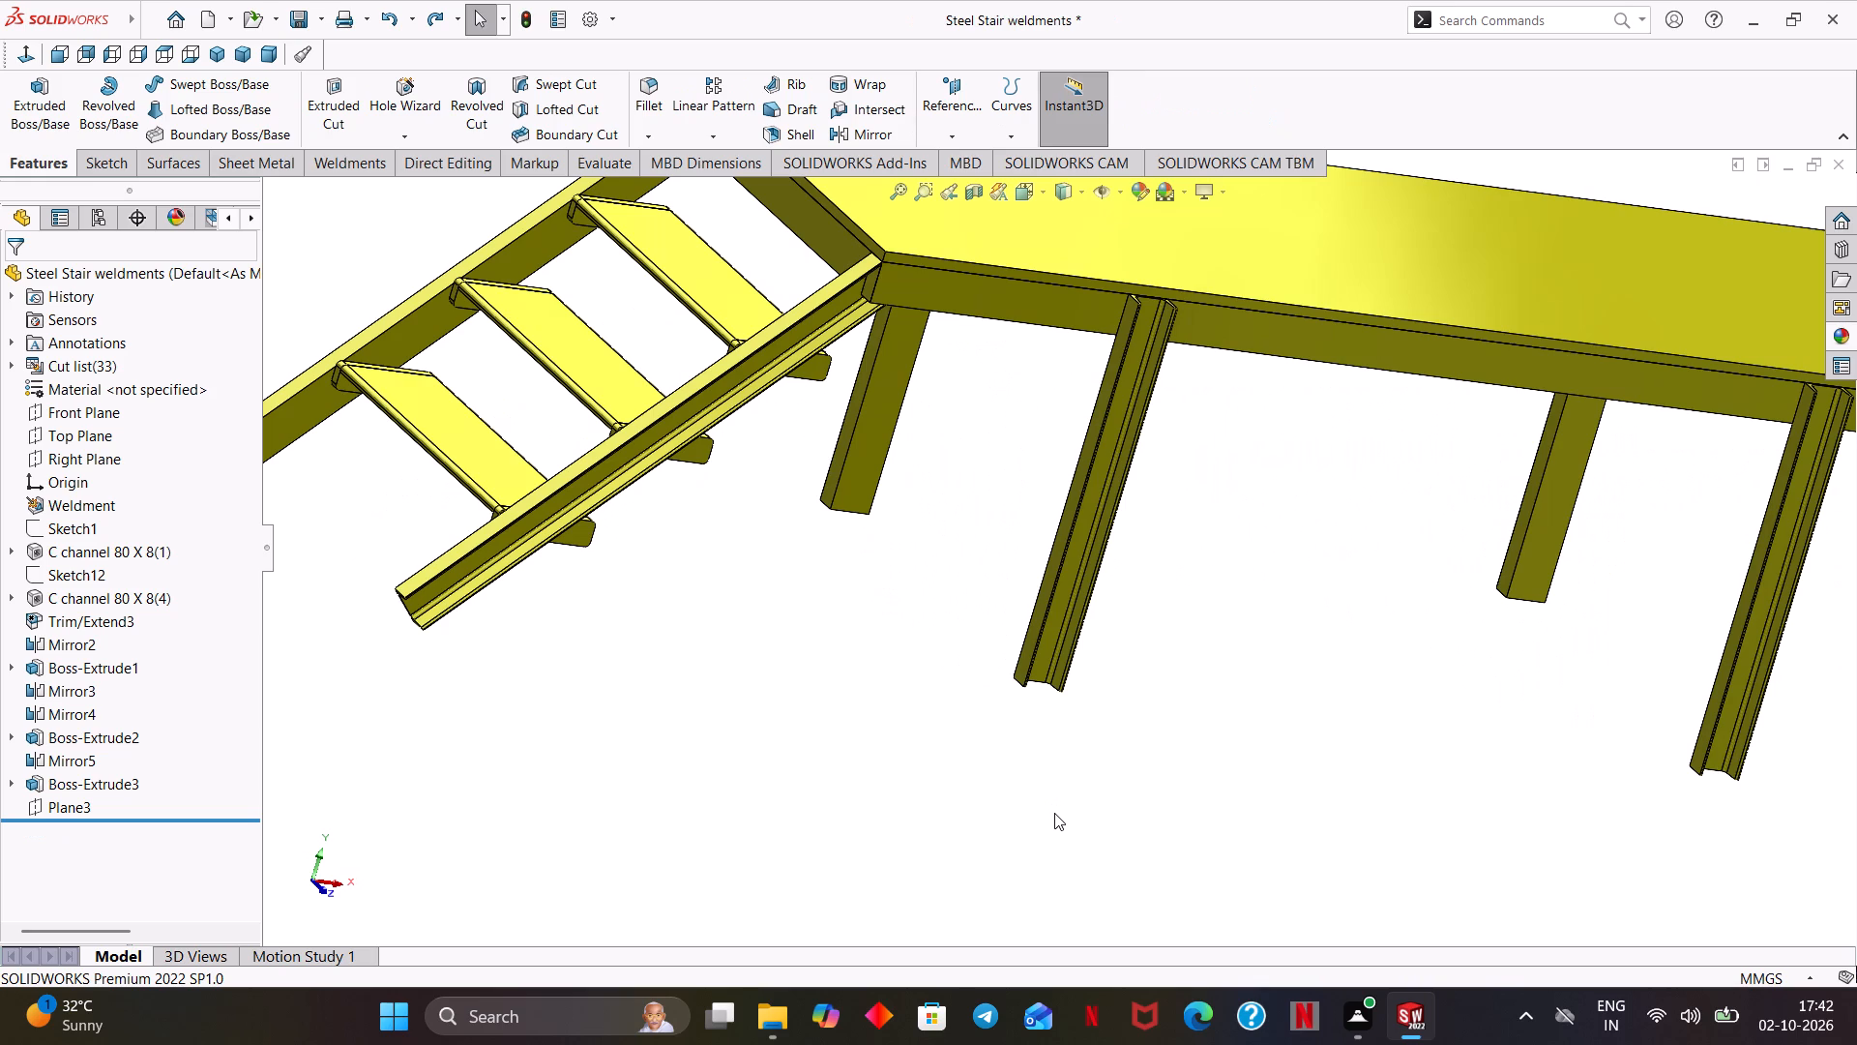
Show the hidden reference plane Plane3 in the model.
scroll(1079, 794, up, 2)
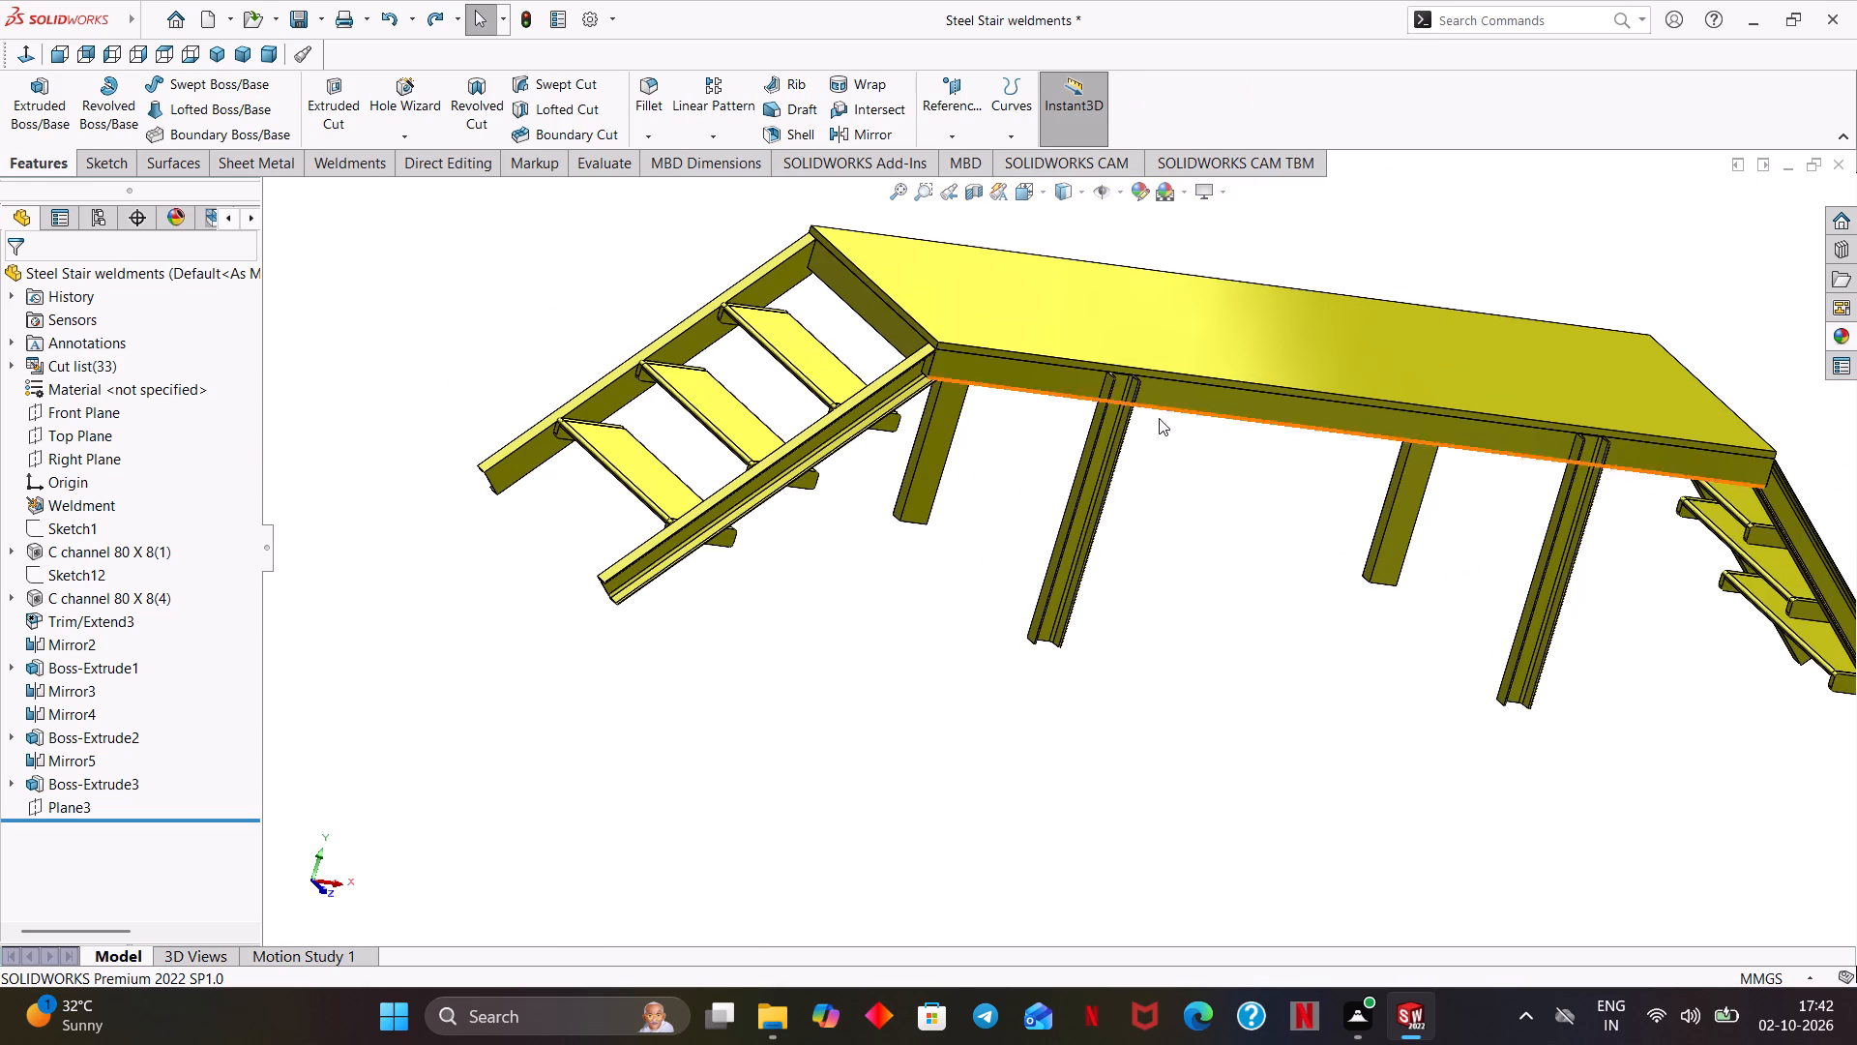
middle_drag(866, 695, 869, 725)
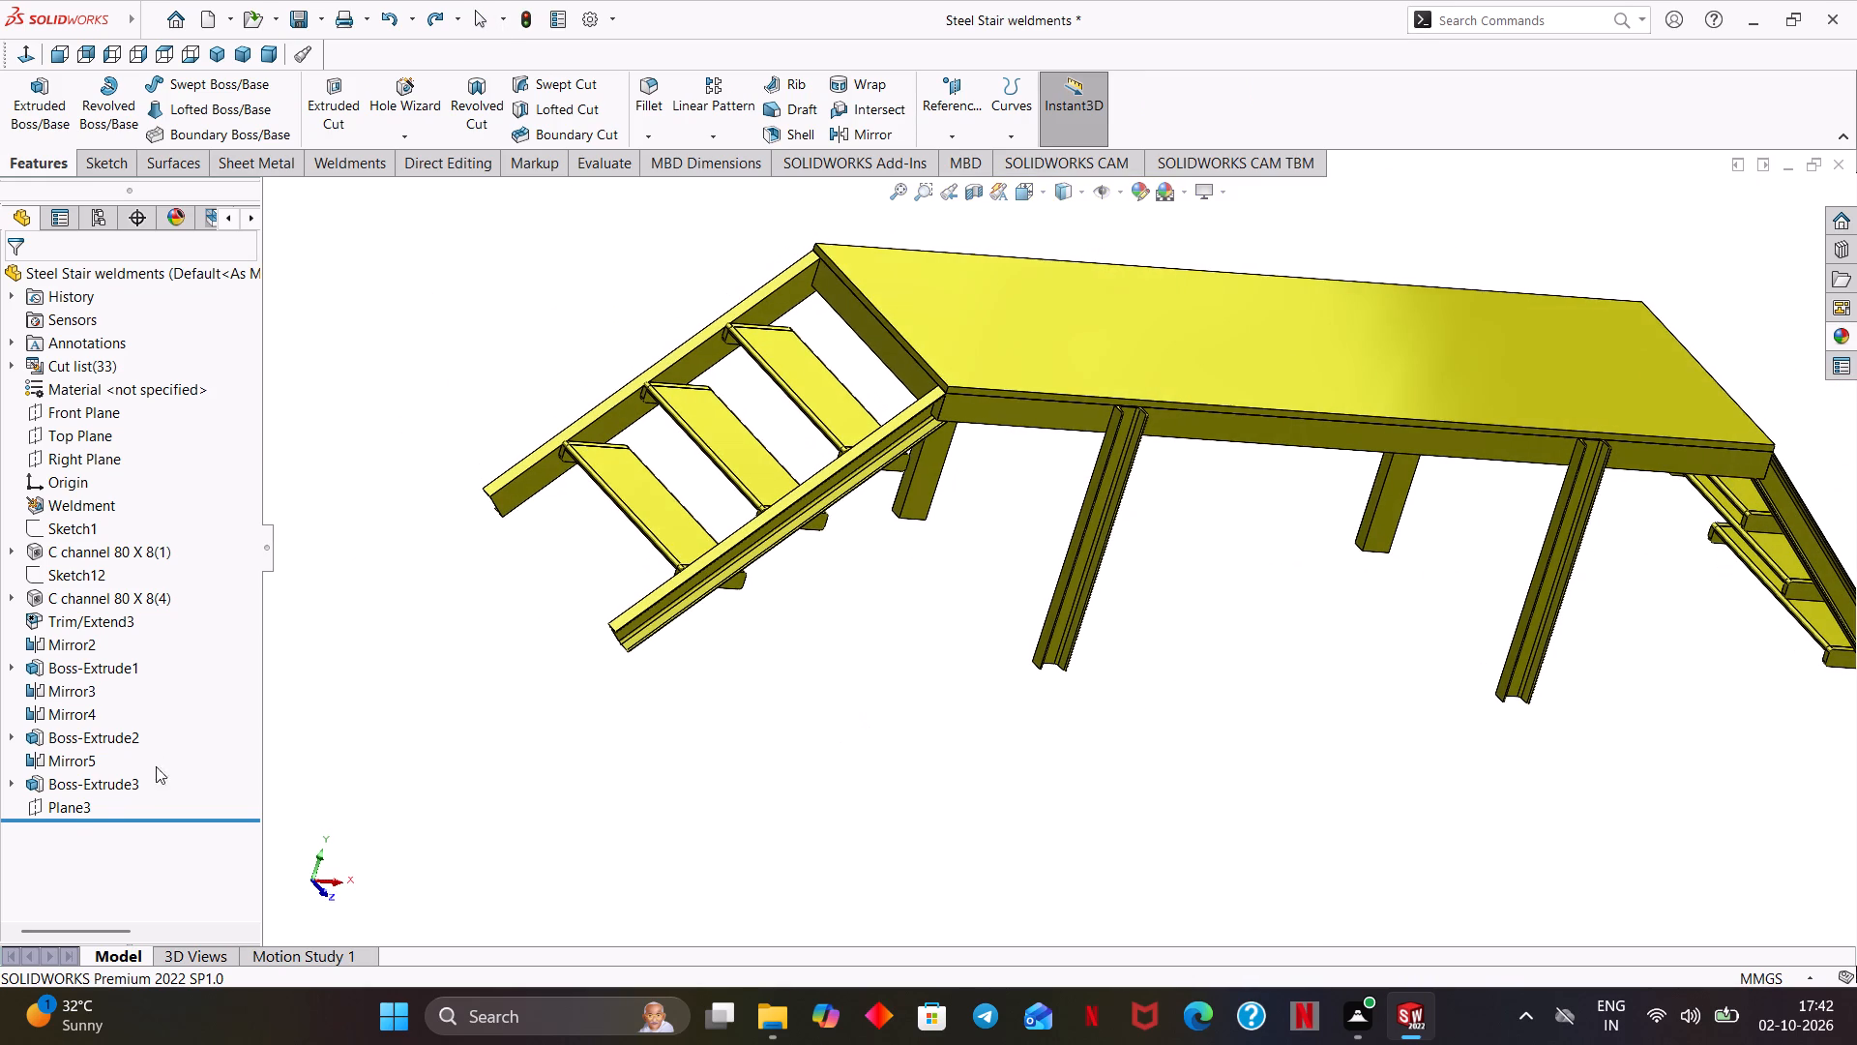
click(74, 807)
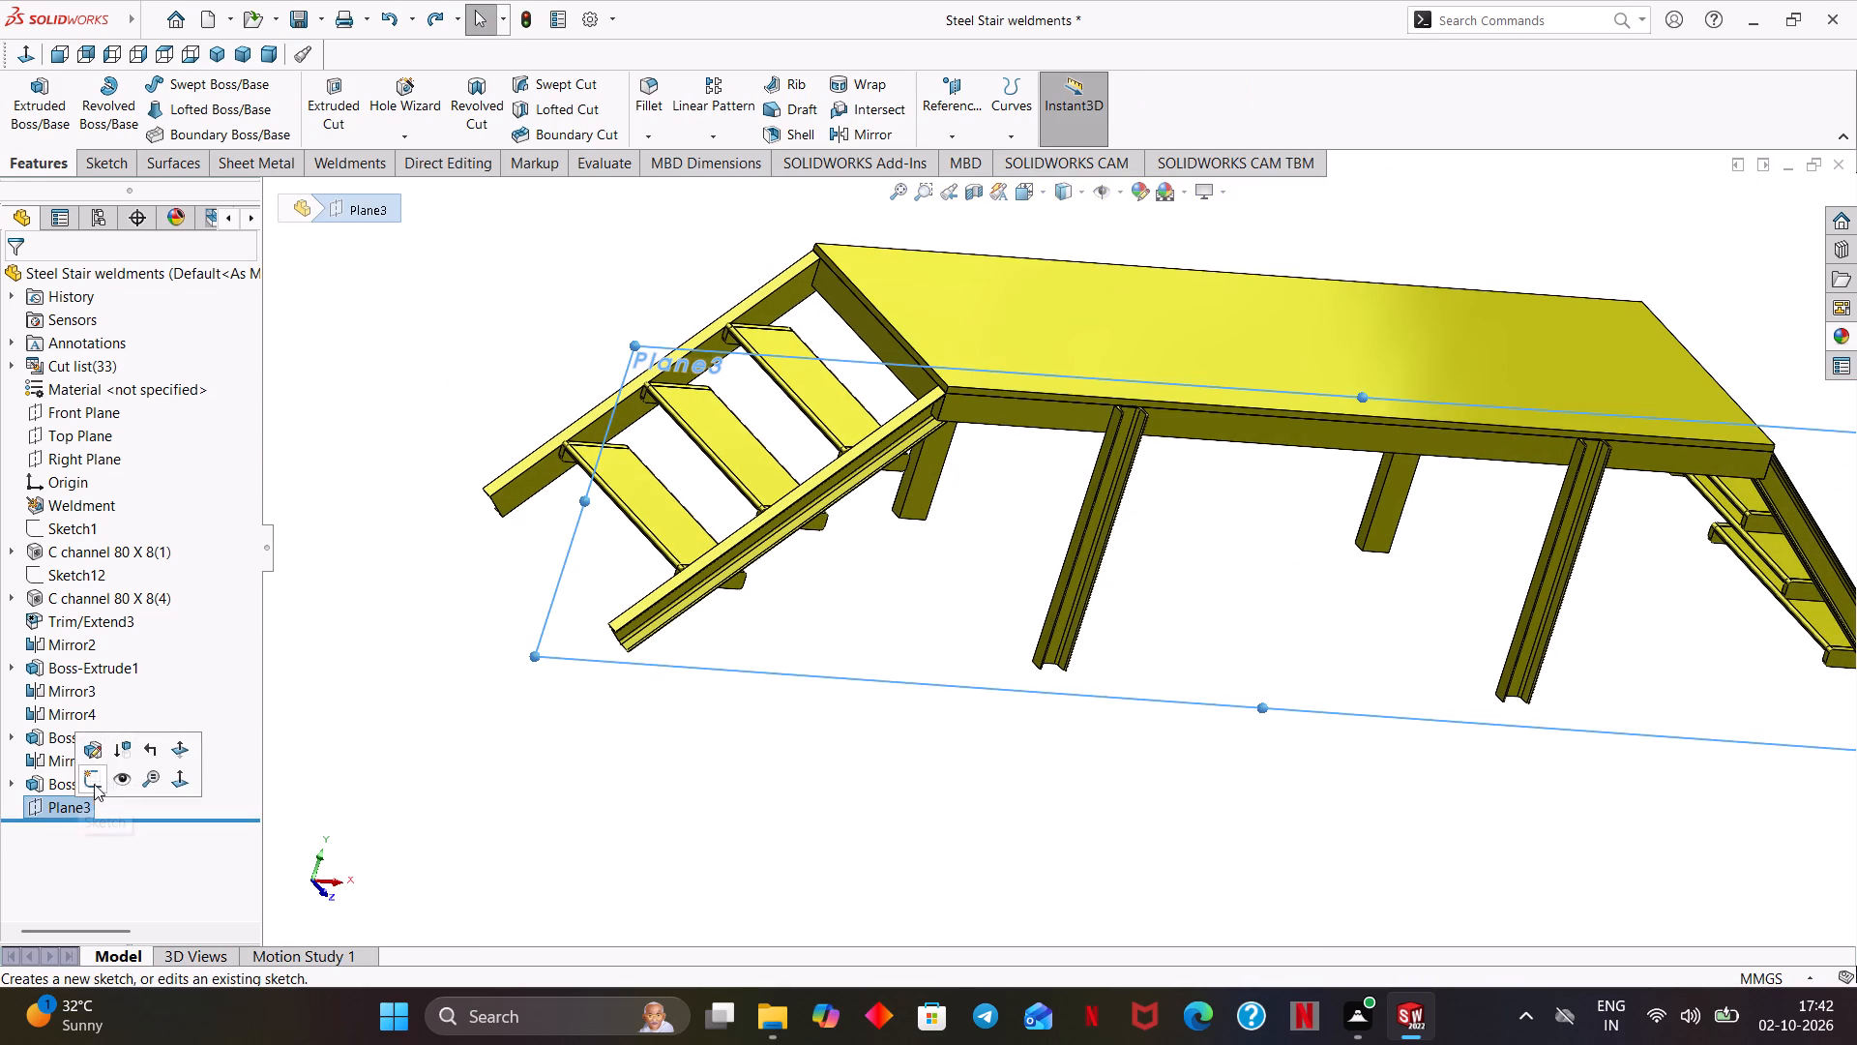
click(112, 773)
Examine how Plane3 runs through the front stringer, from its lower end along the whole stair.
scroll(651, 794, up, 2)
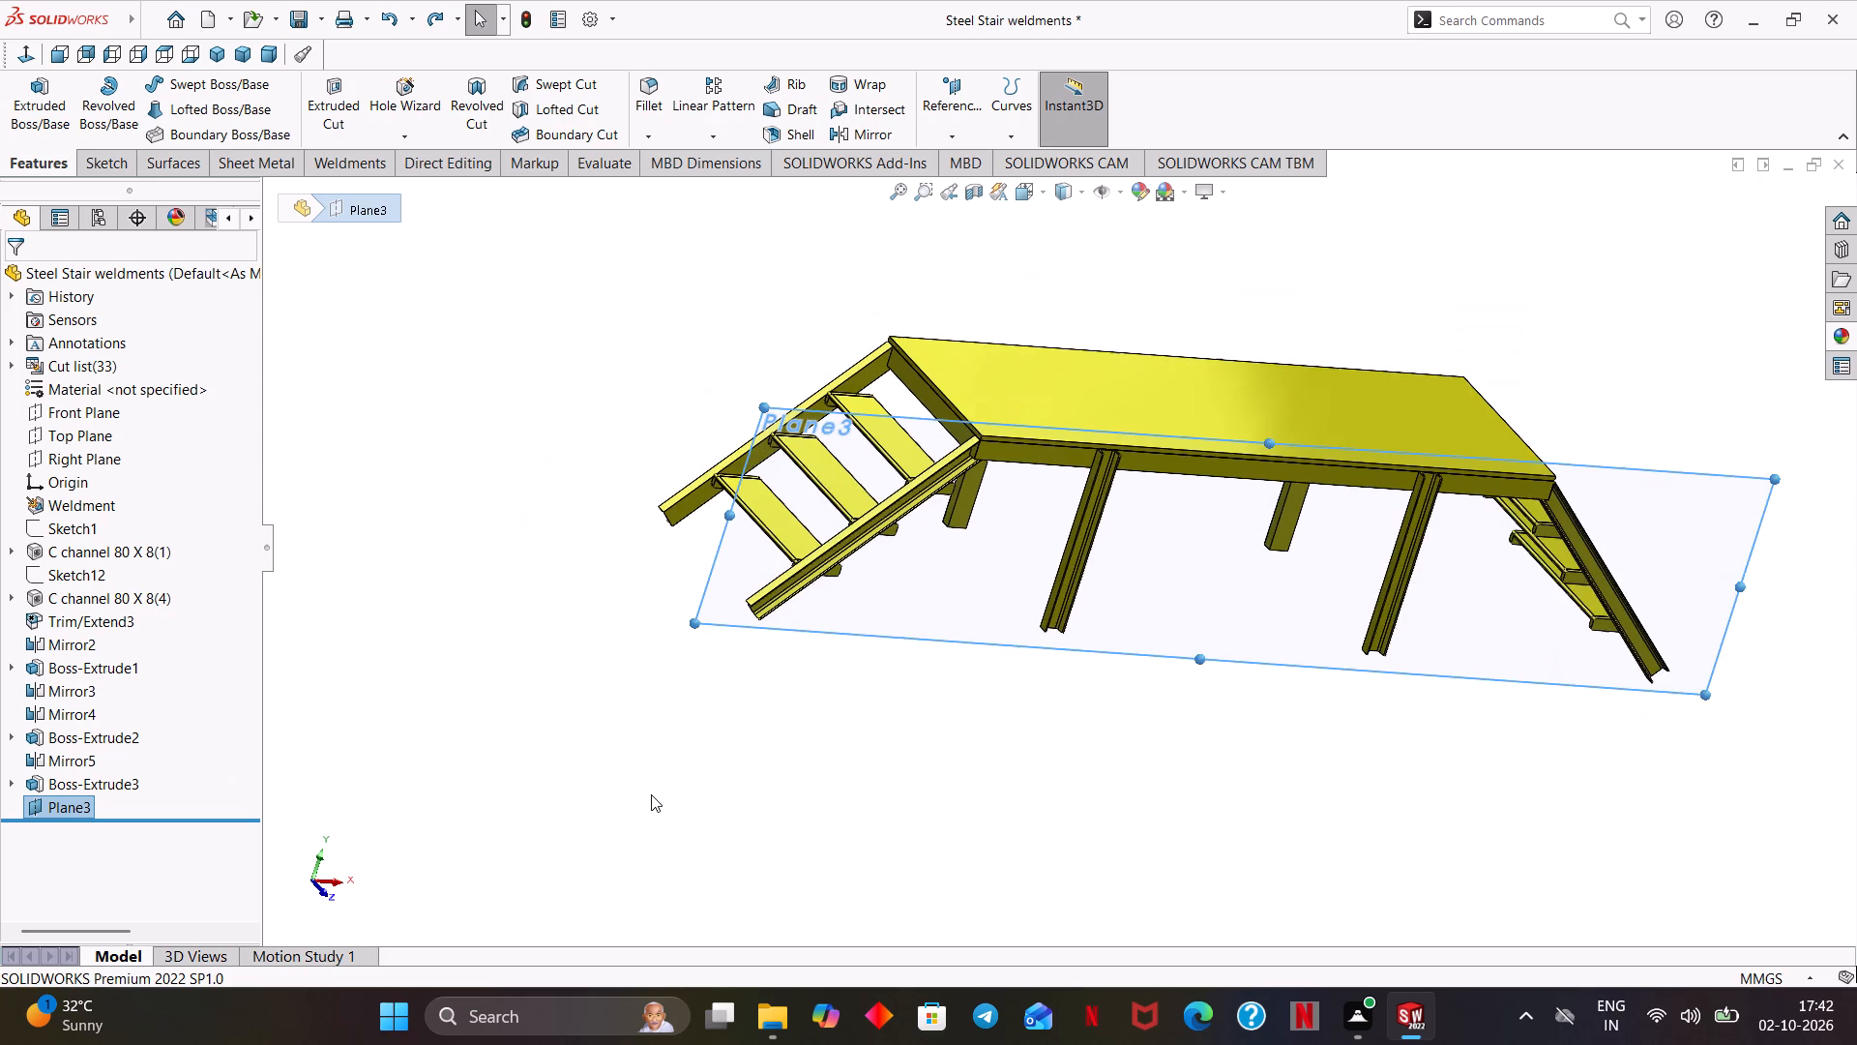
scroll(670, 796, down, 1)
middle_drag(742, 782, 811, 847)
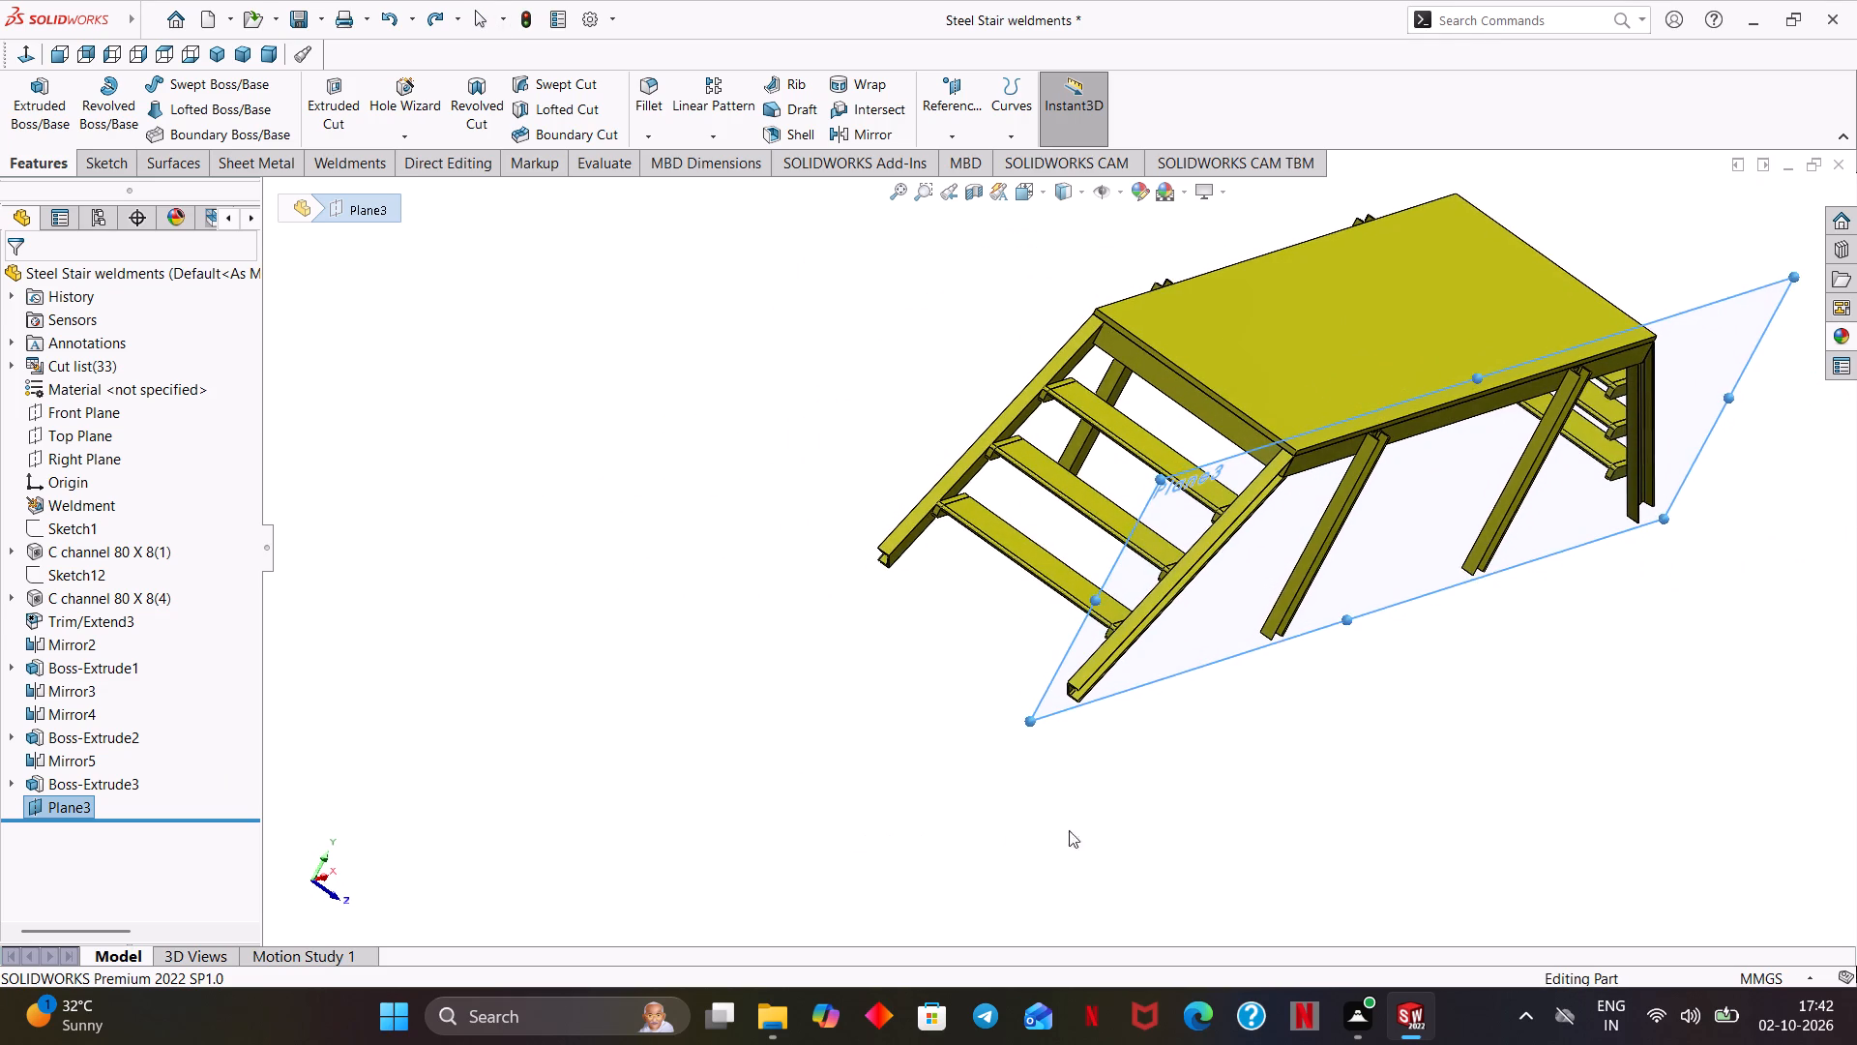
scroll(1087, 831, down, 6)
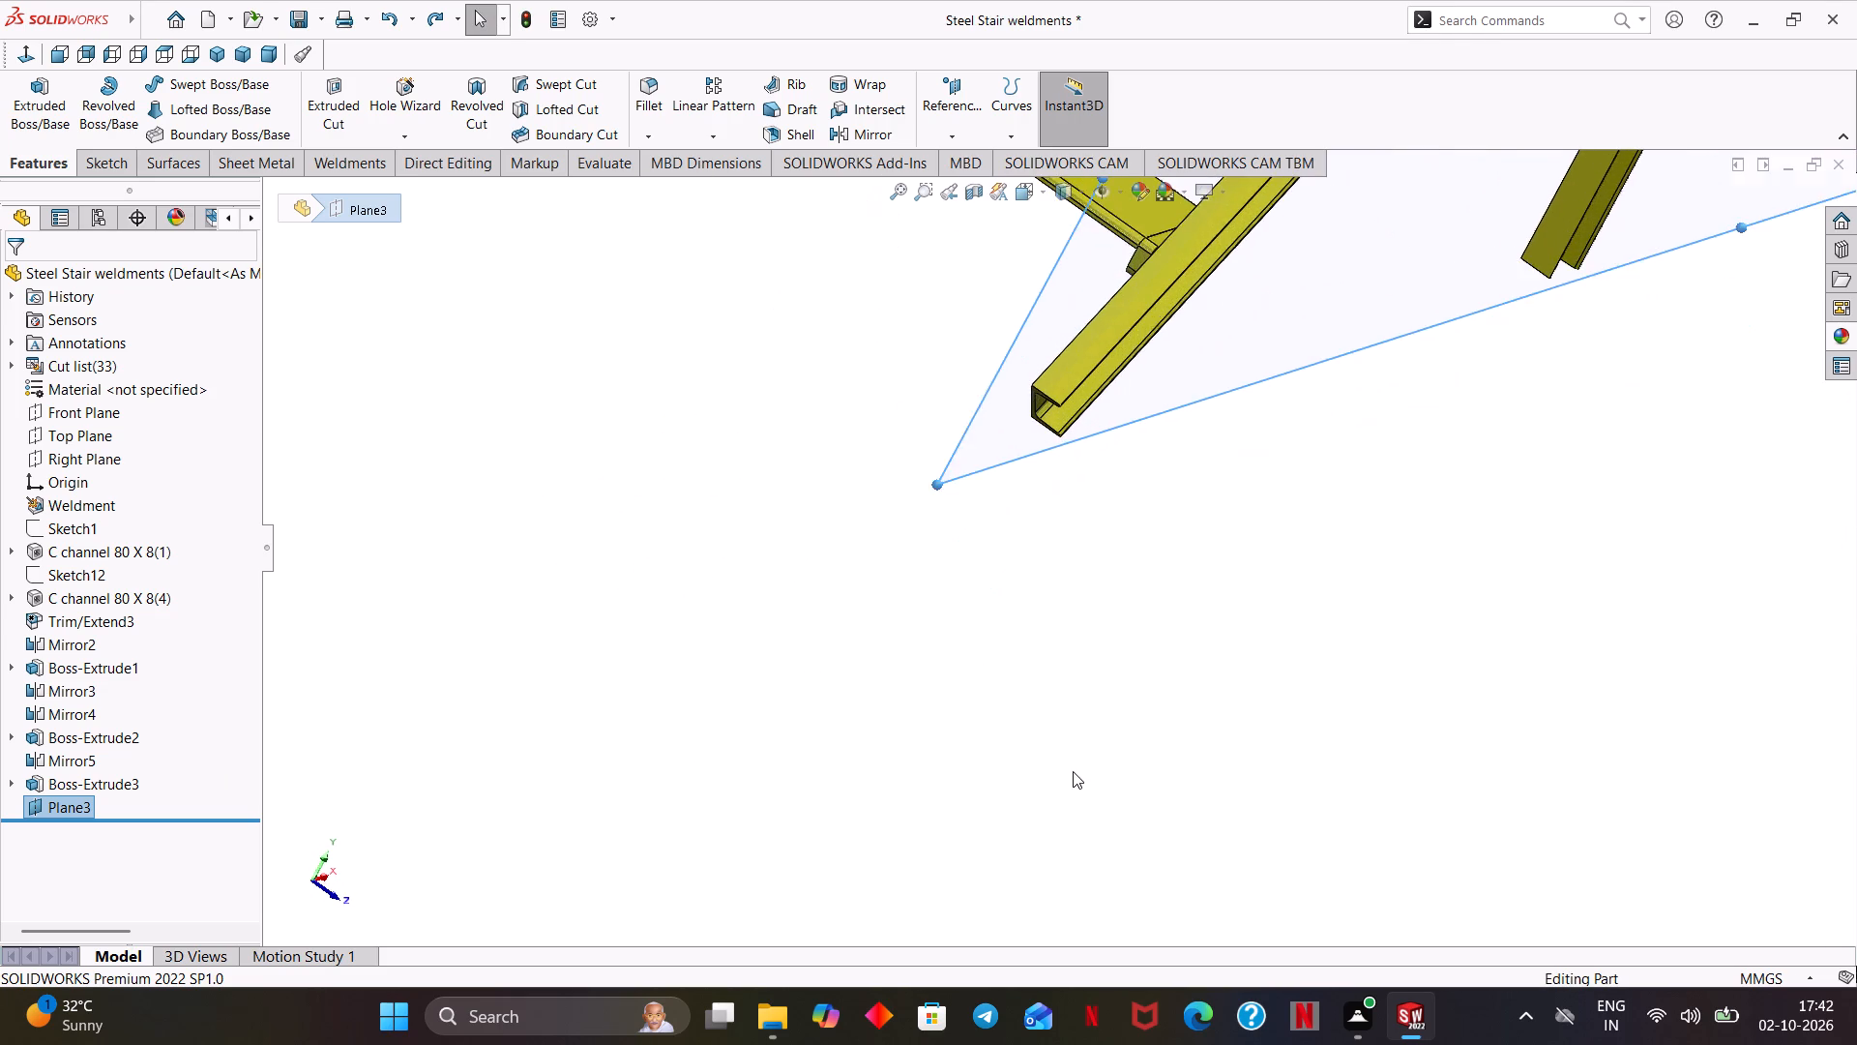
scroll(1073, 771, down, 1)
middle_drag(1052, 738, 1091, 804)
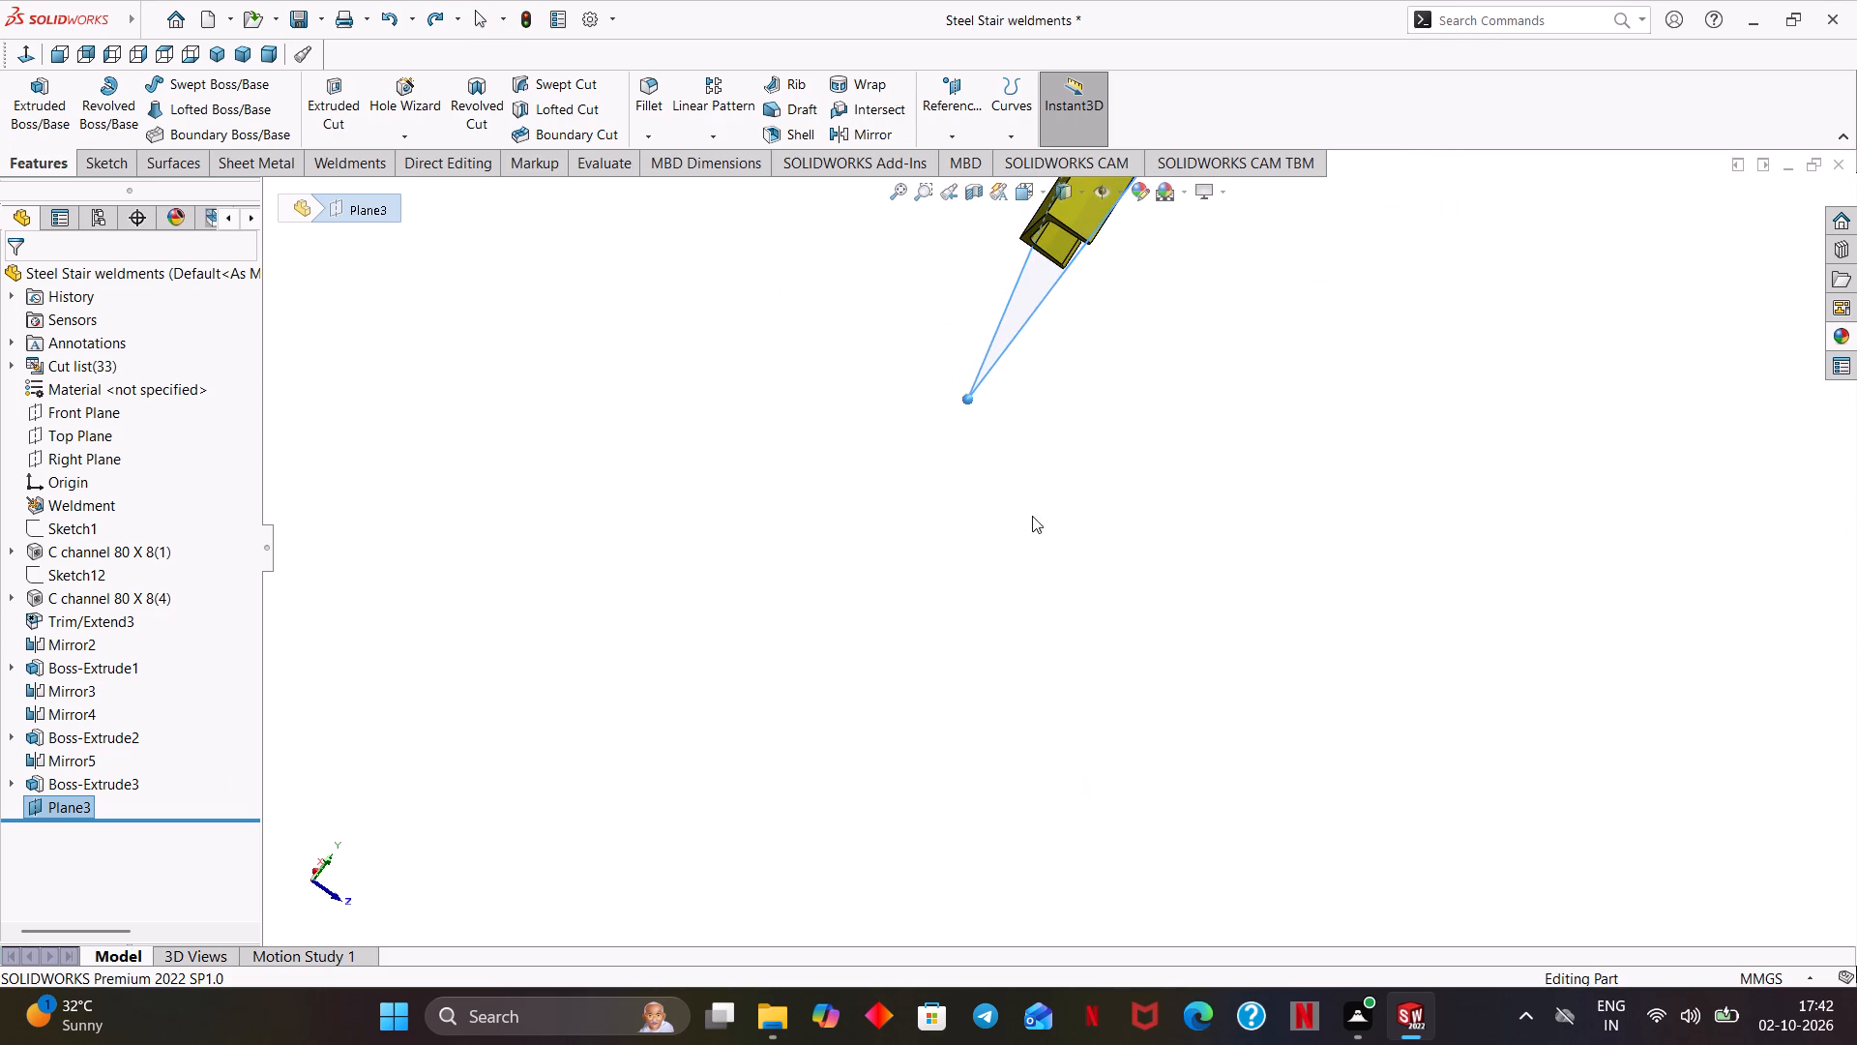
ctrl+middle_drag(1073, 485, 901, 947)
middle_drag(996, 802, 982, 810)
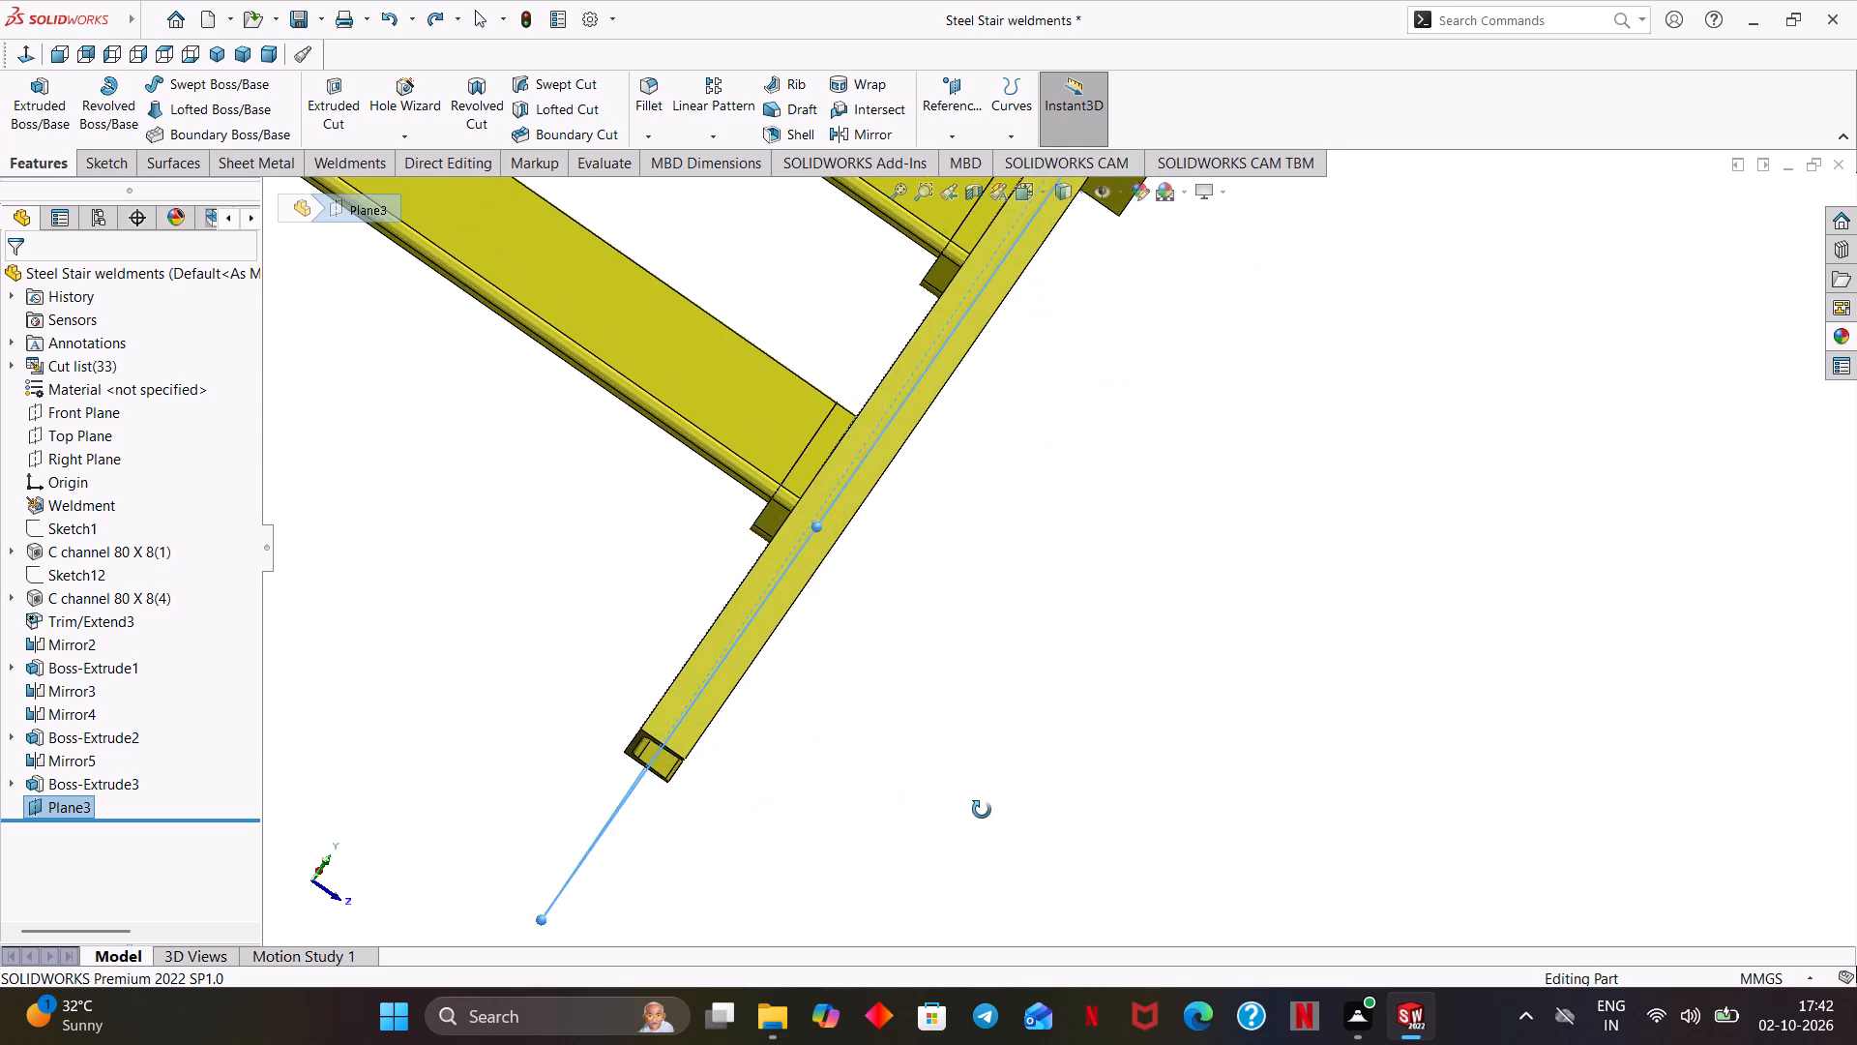
middle_drag(982, 810, 976, 814)
scroll(890, 750, down, 1)
scroll(840, 686, up, 3)
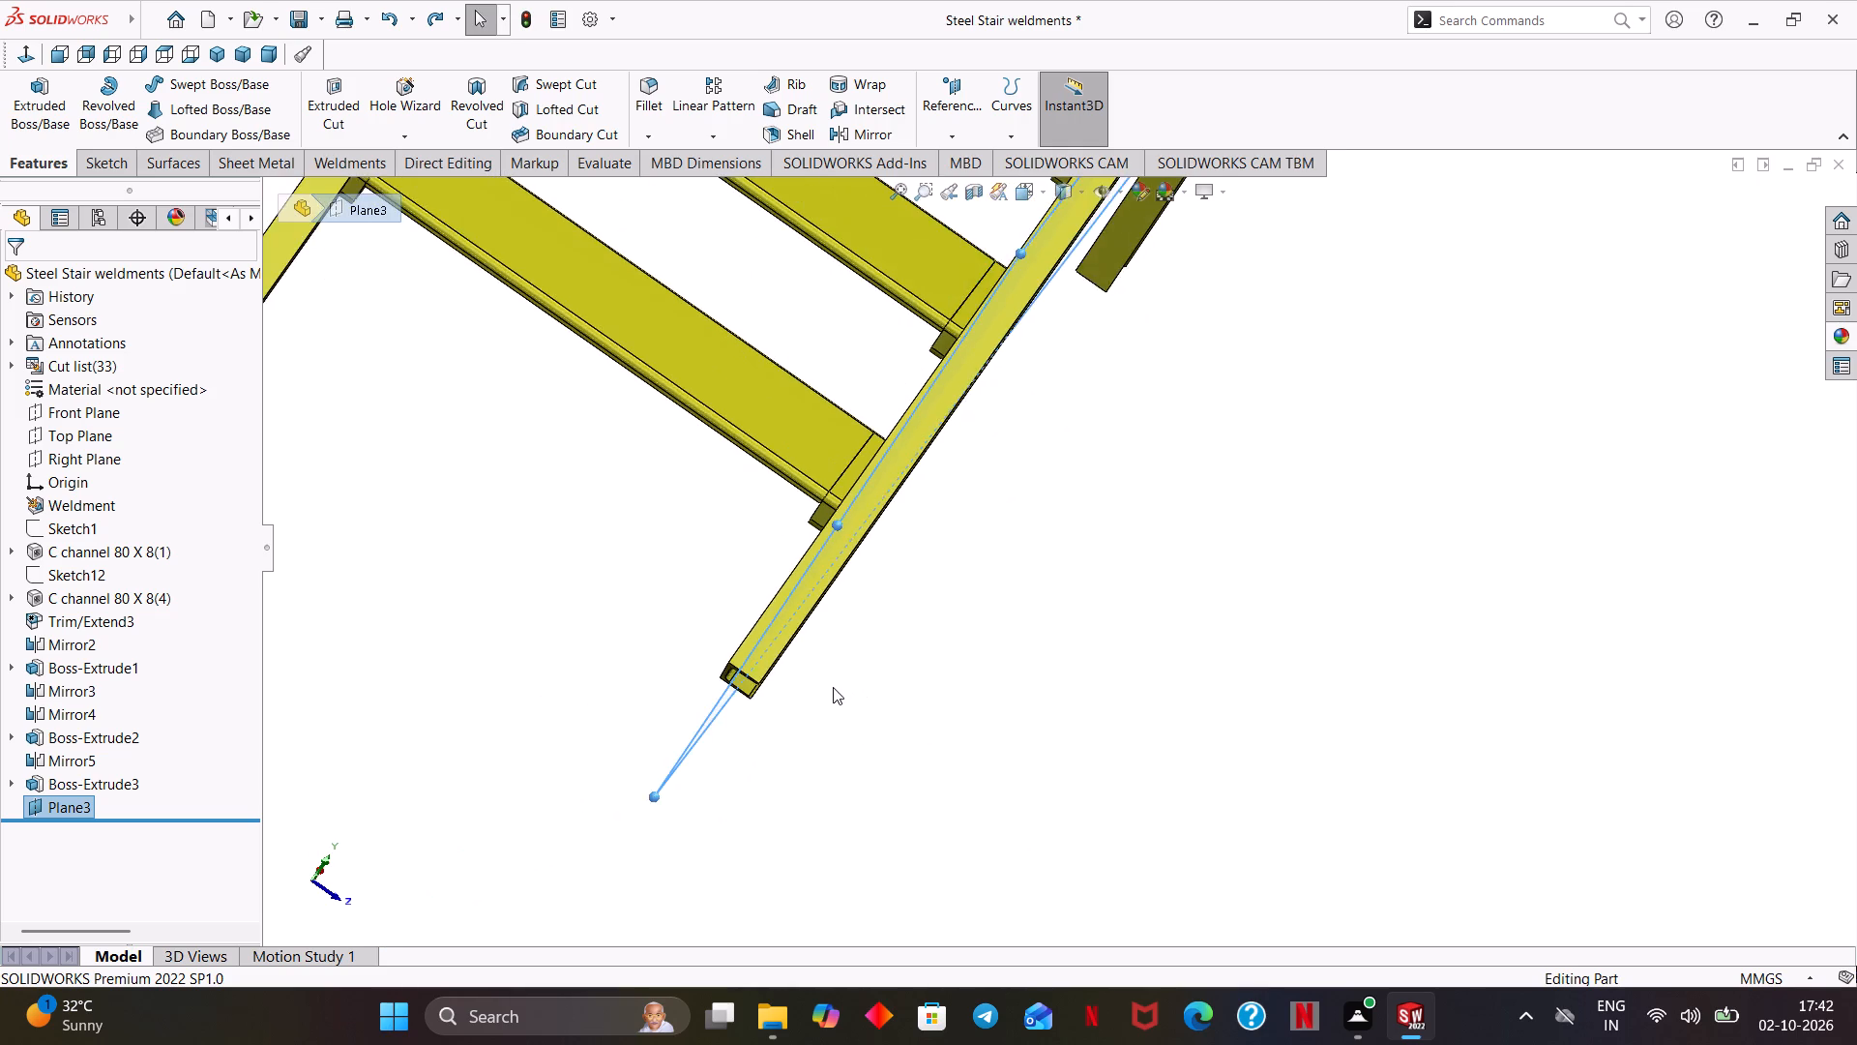
scroll(833, 687, up, 4)
scroll(994, 660, up, 4)
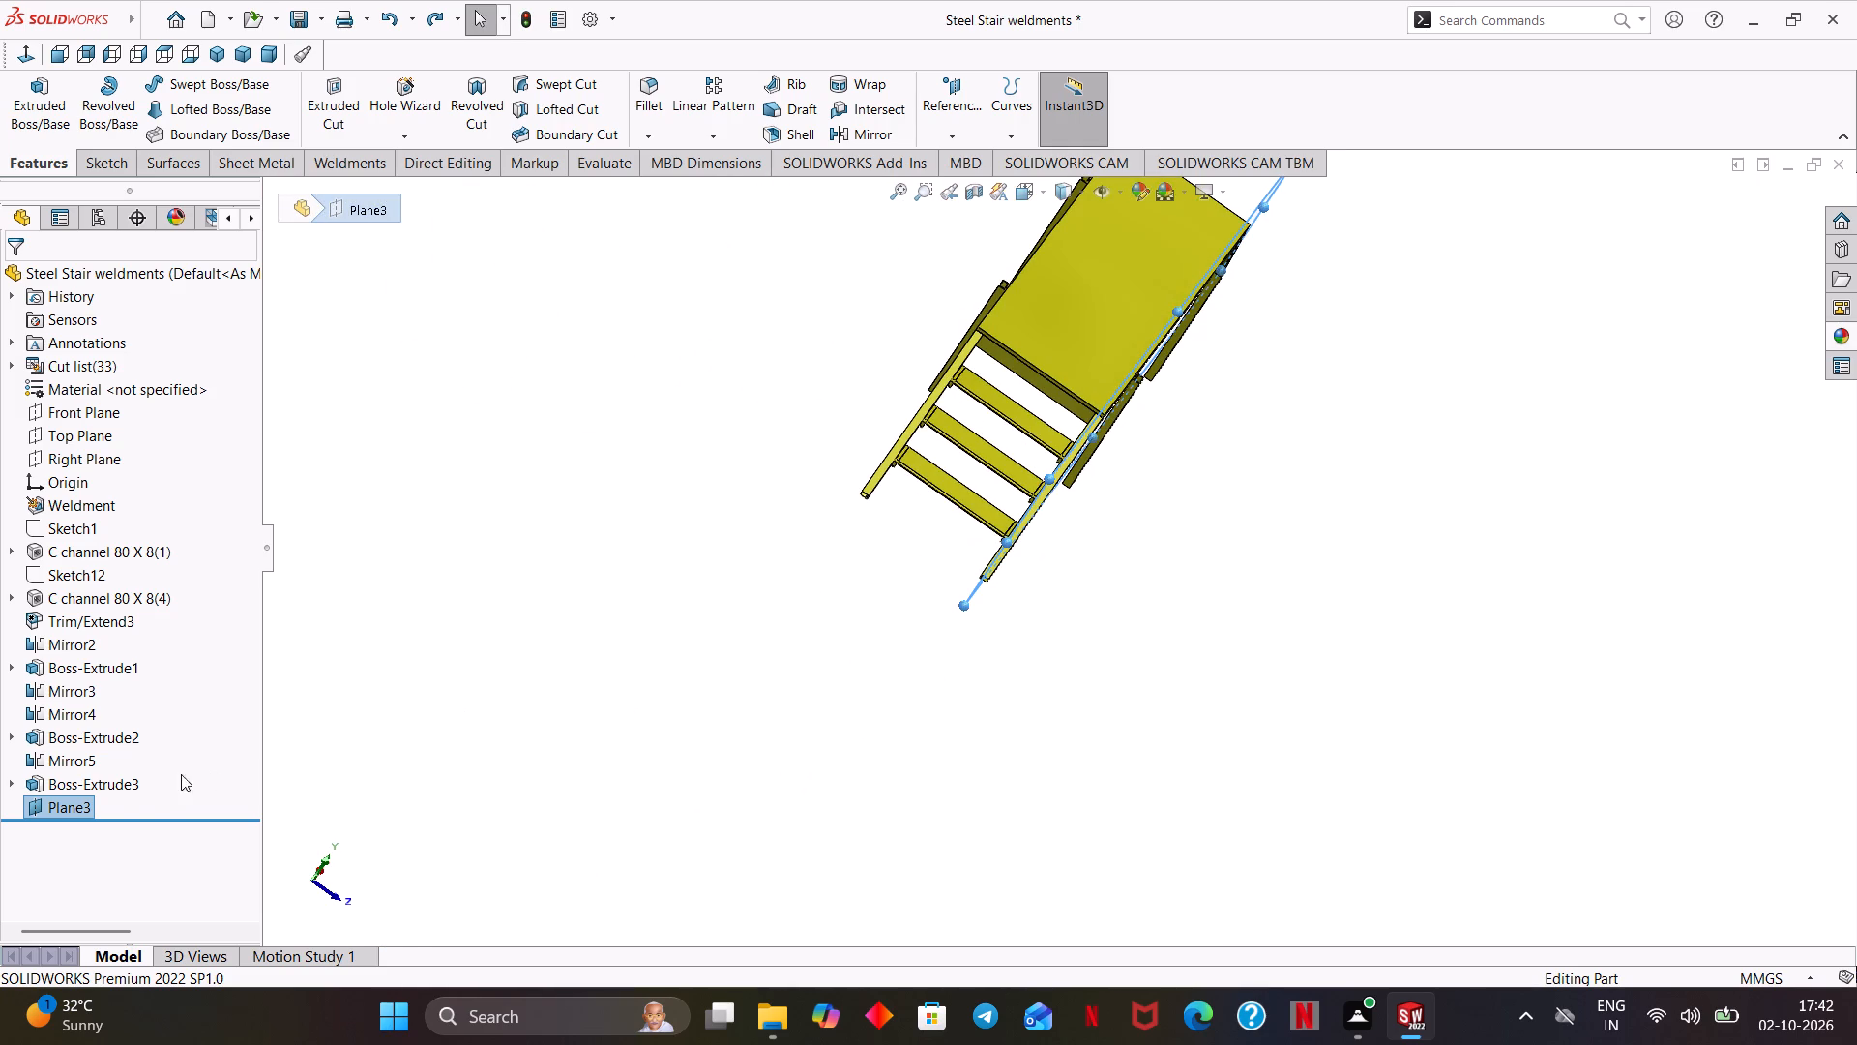
Open a new sketch on Plane3.
click(188, 768)
click(83, 812)
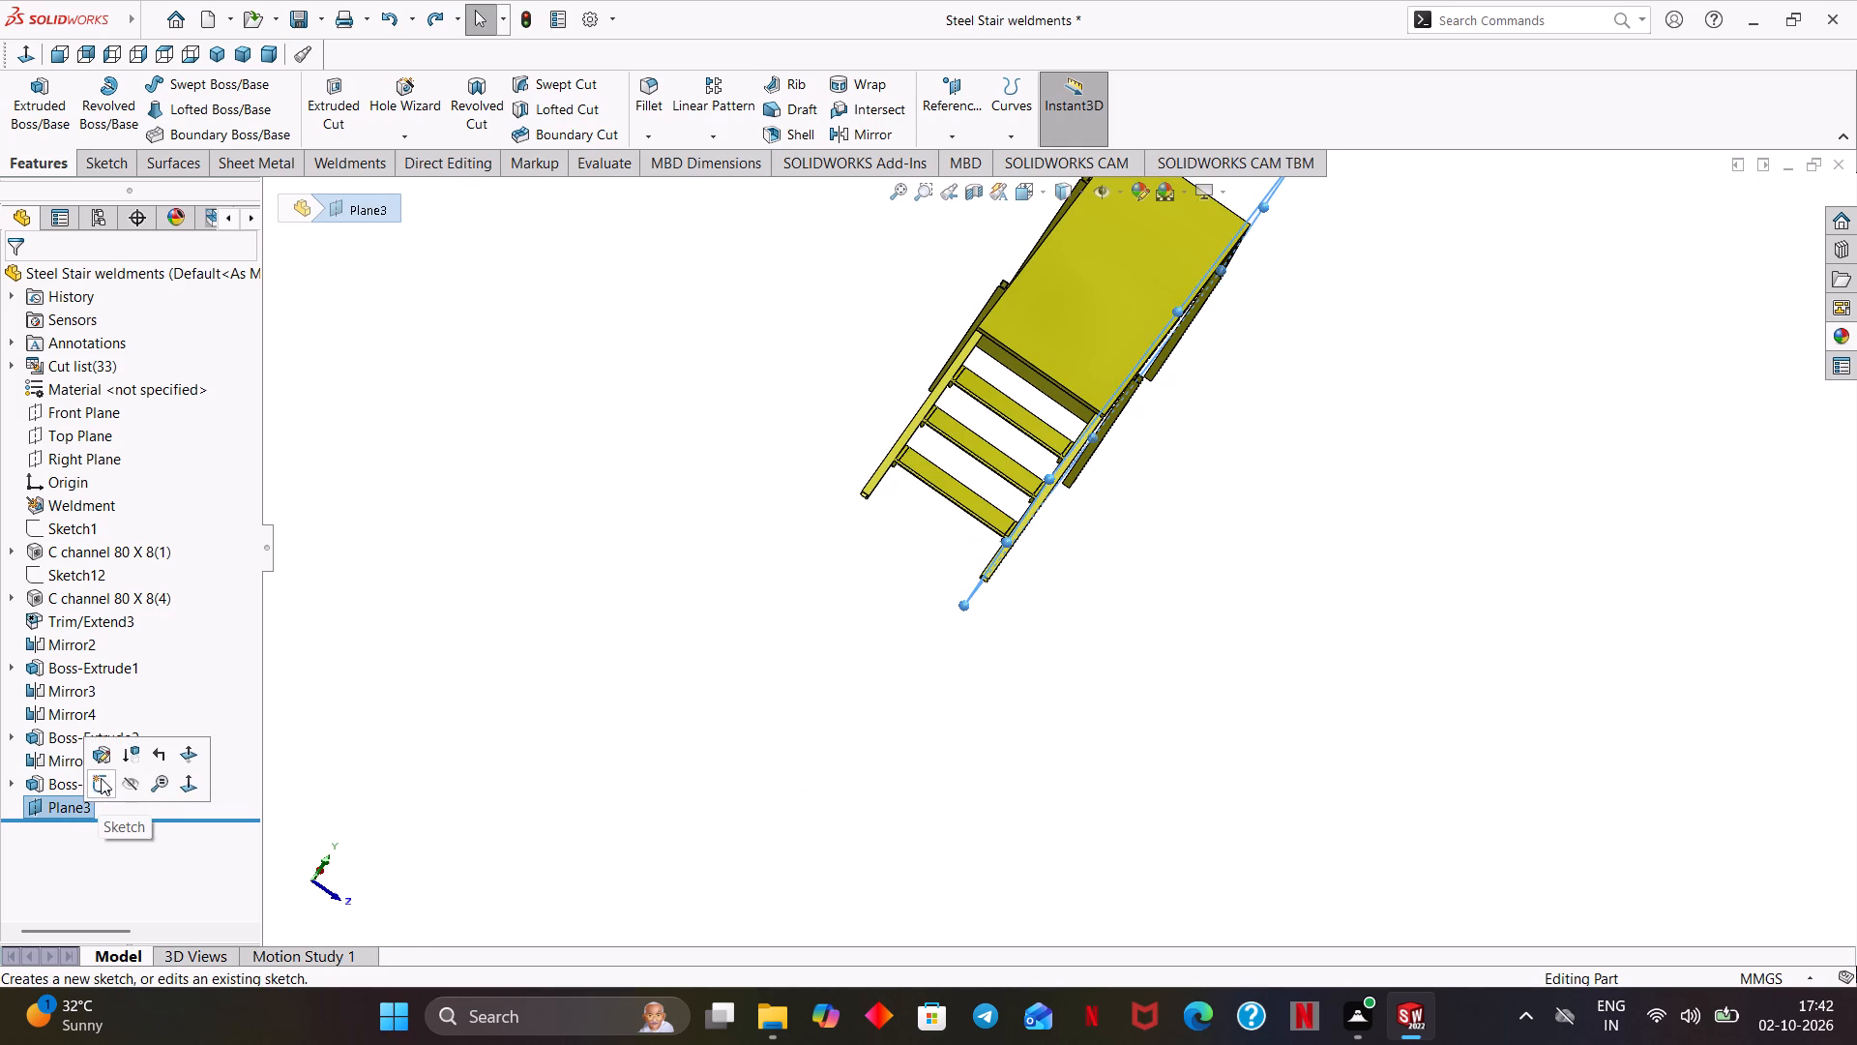
click(101, 778)
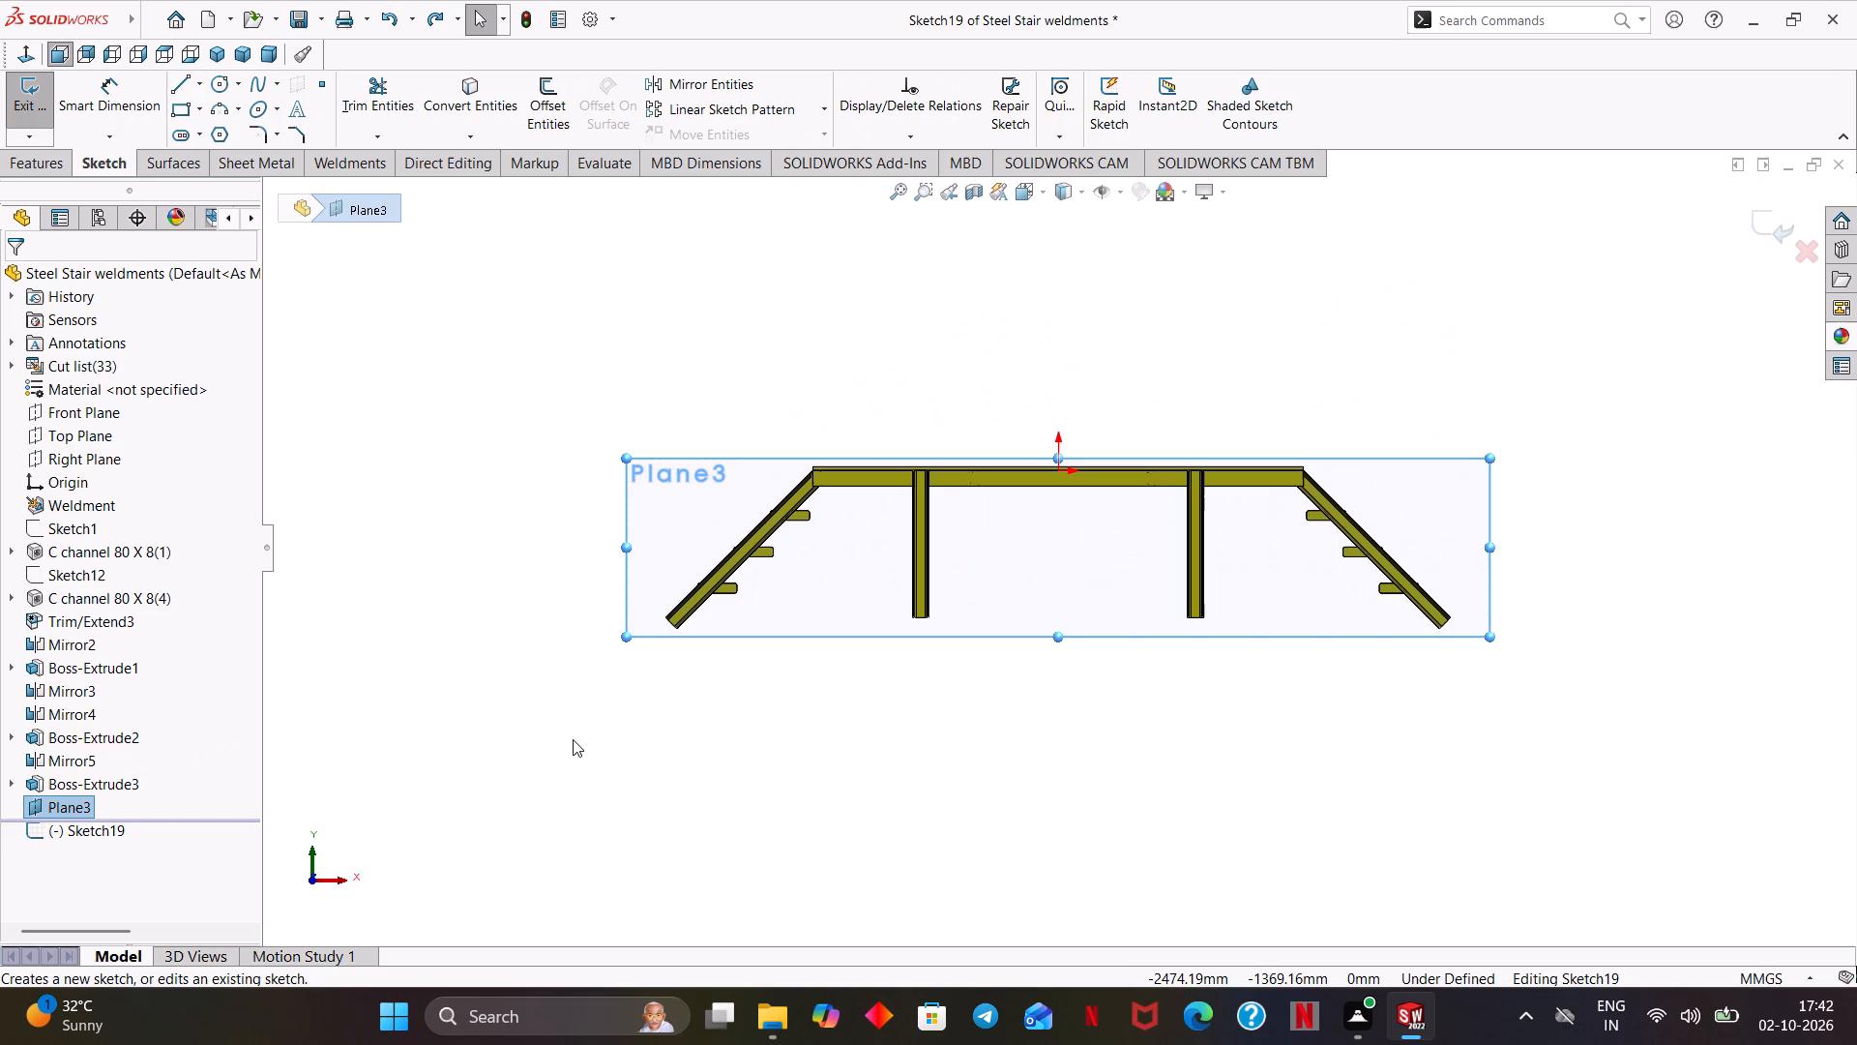
Hide Plane3 while keeping its new sketch open for editing.
scroll(681, 734, down, 2)
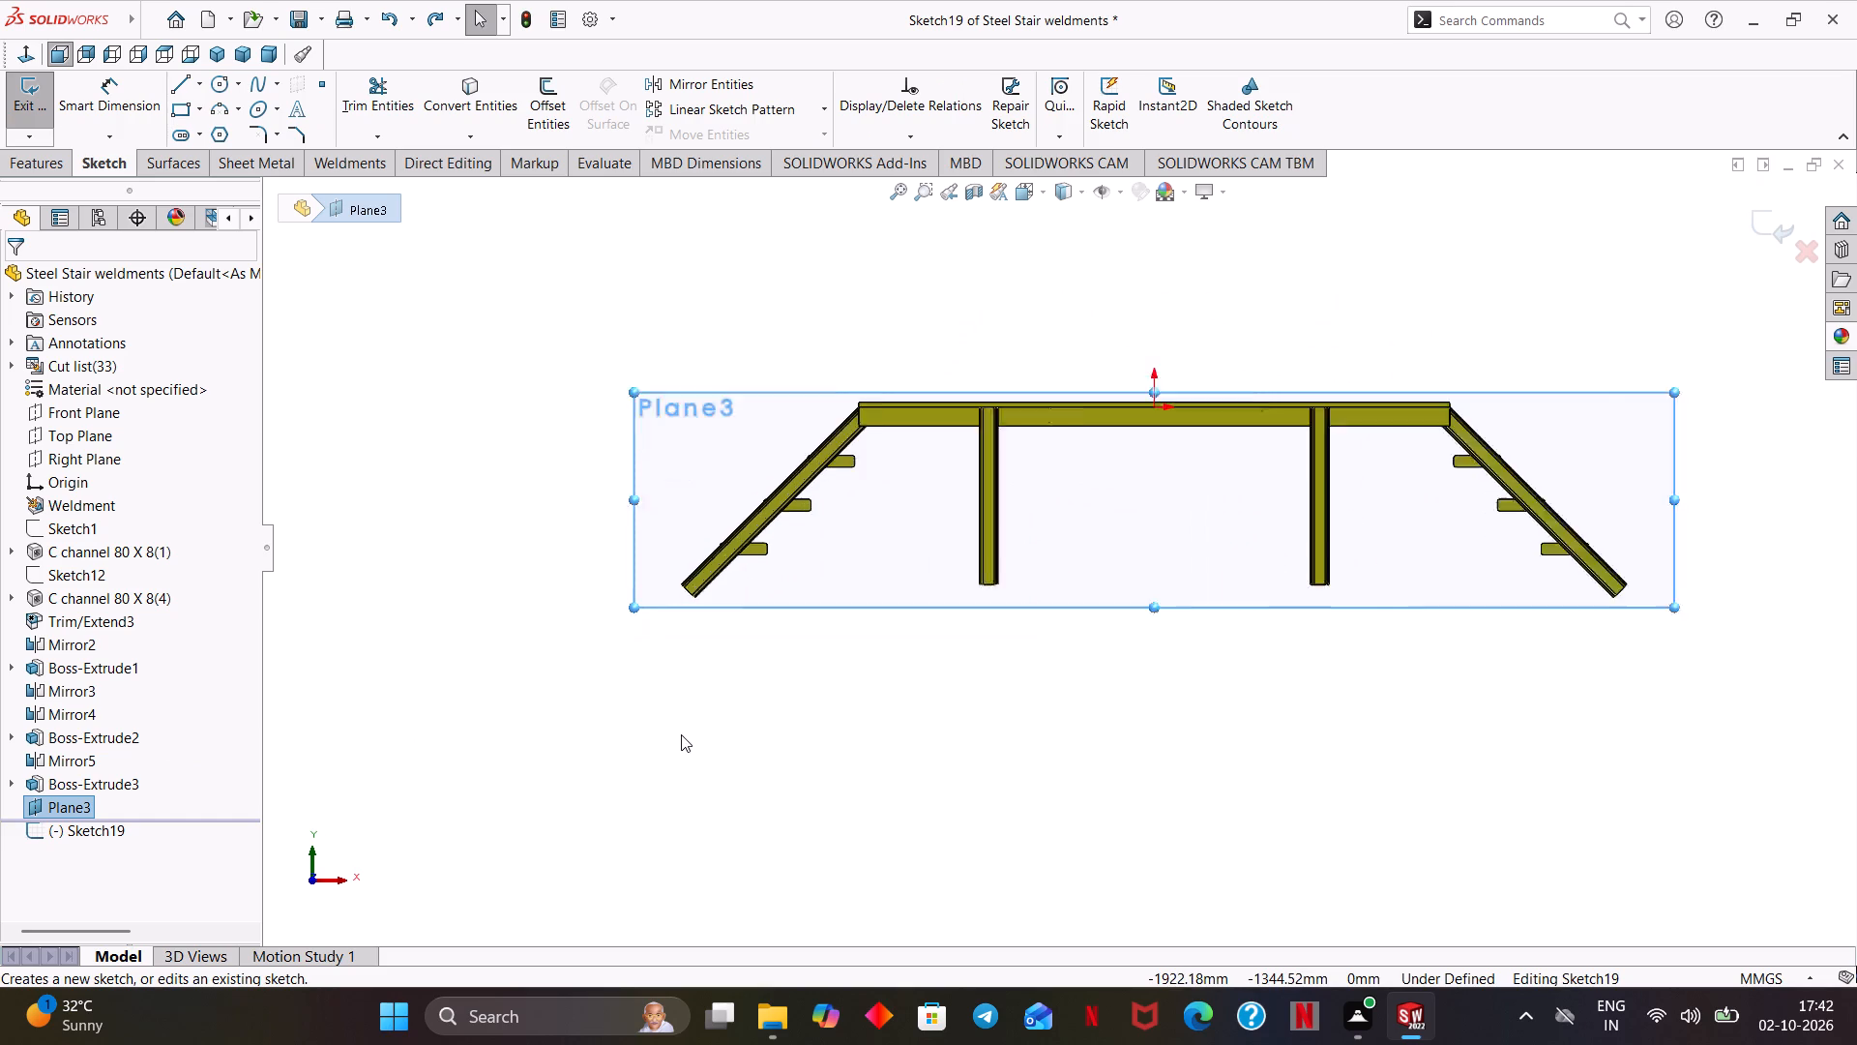
ctrl+middle_drag(894, 659, 651, 827)
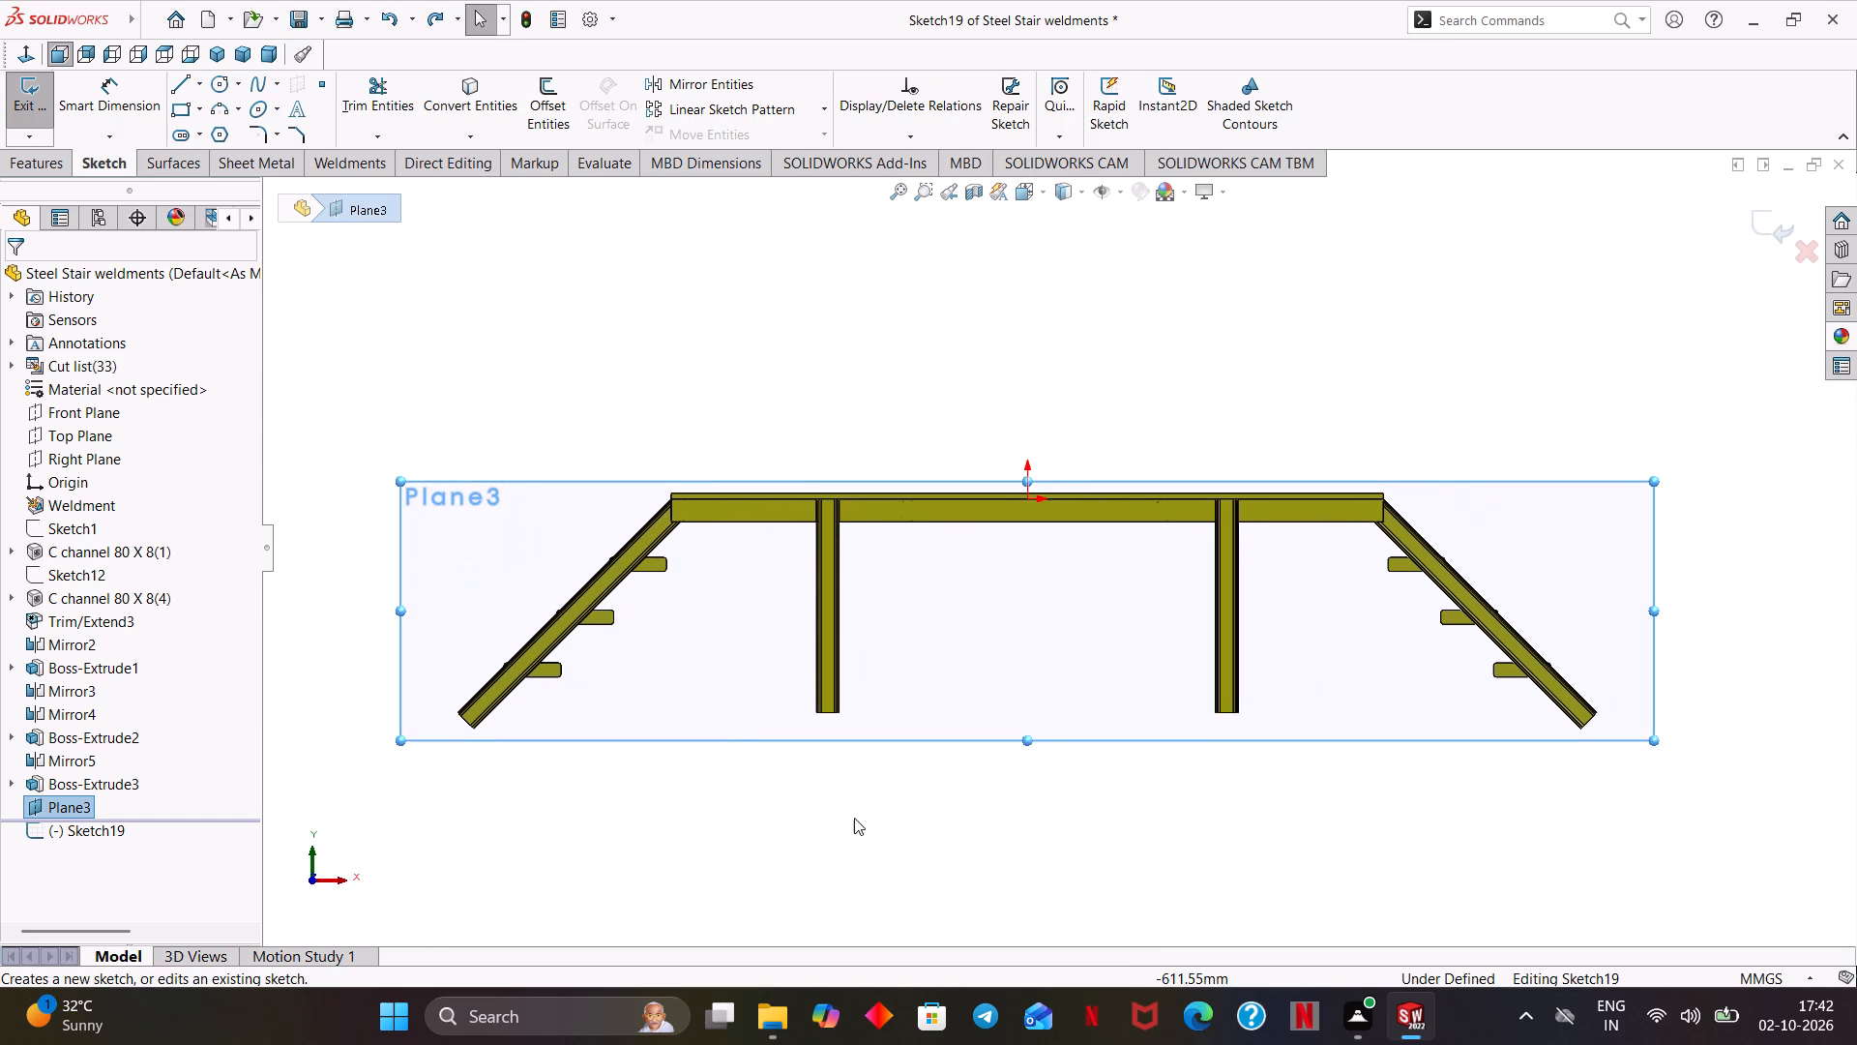
click(854, 818)
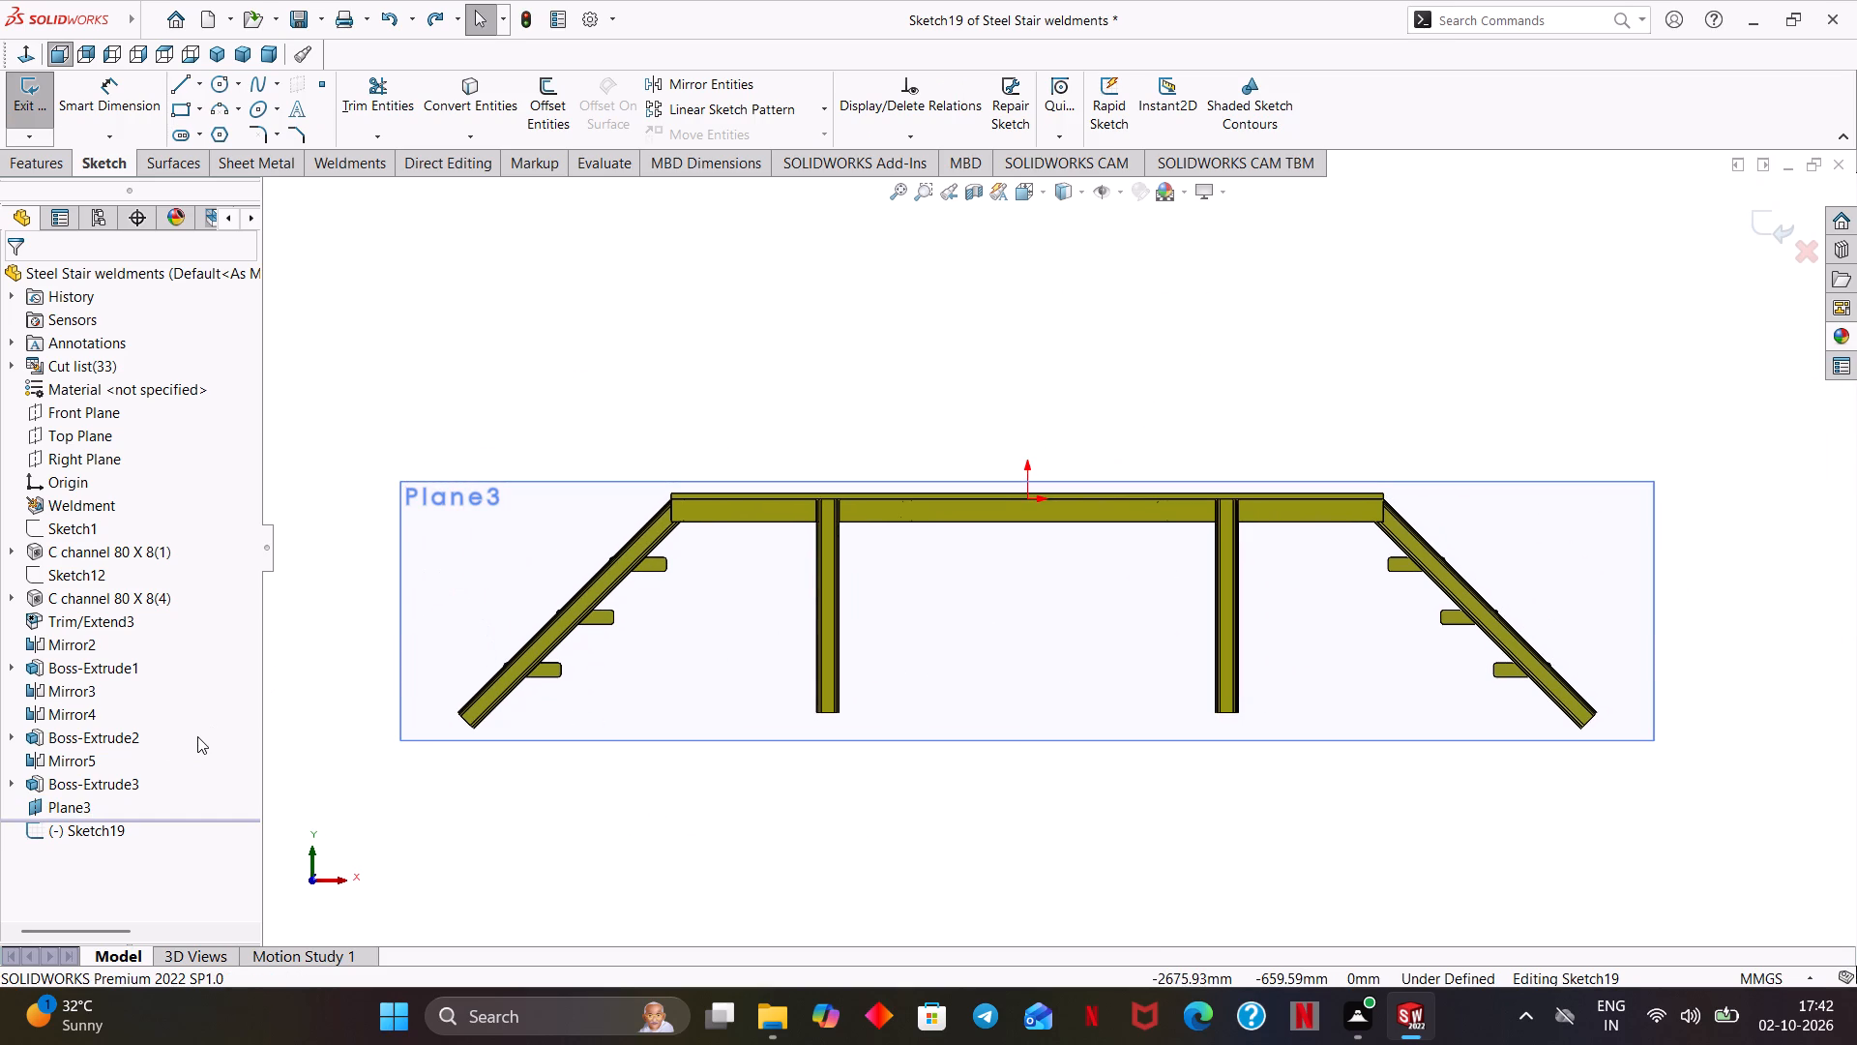
click(58, 810)
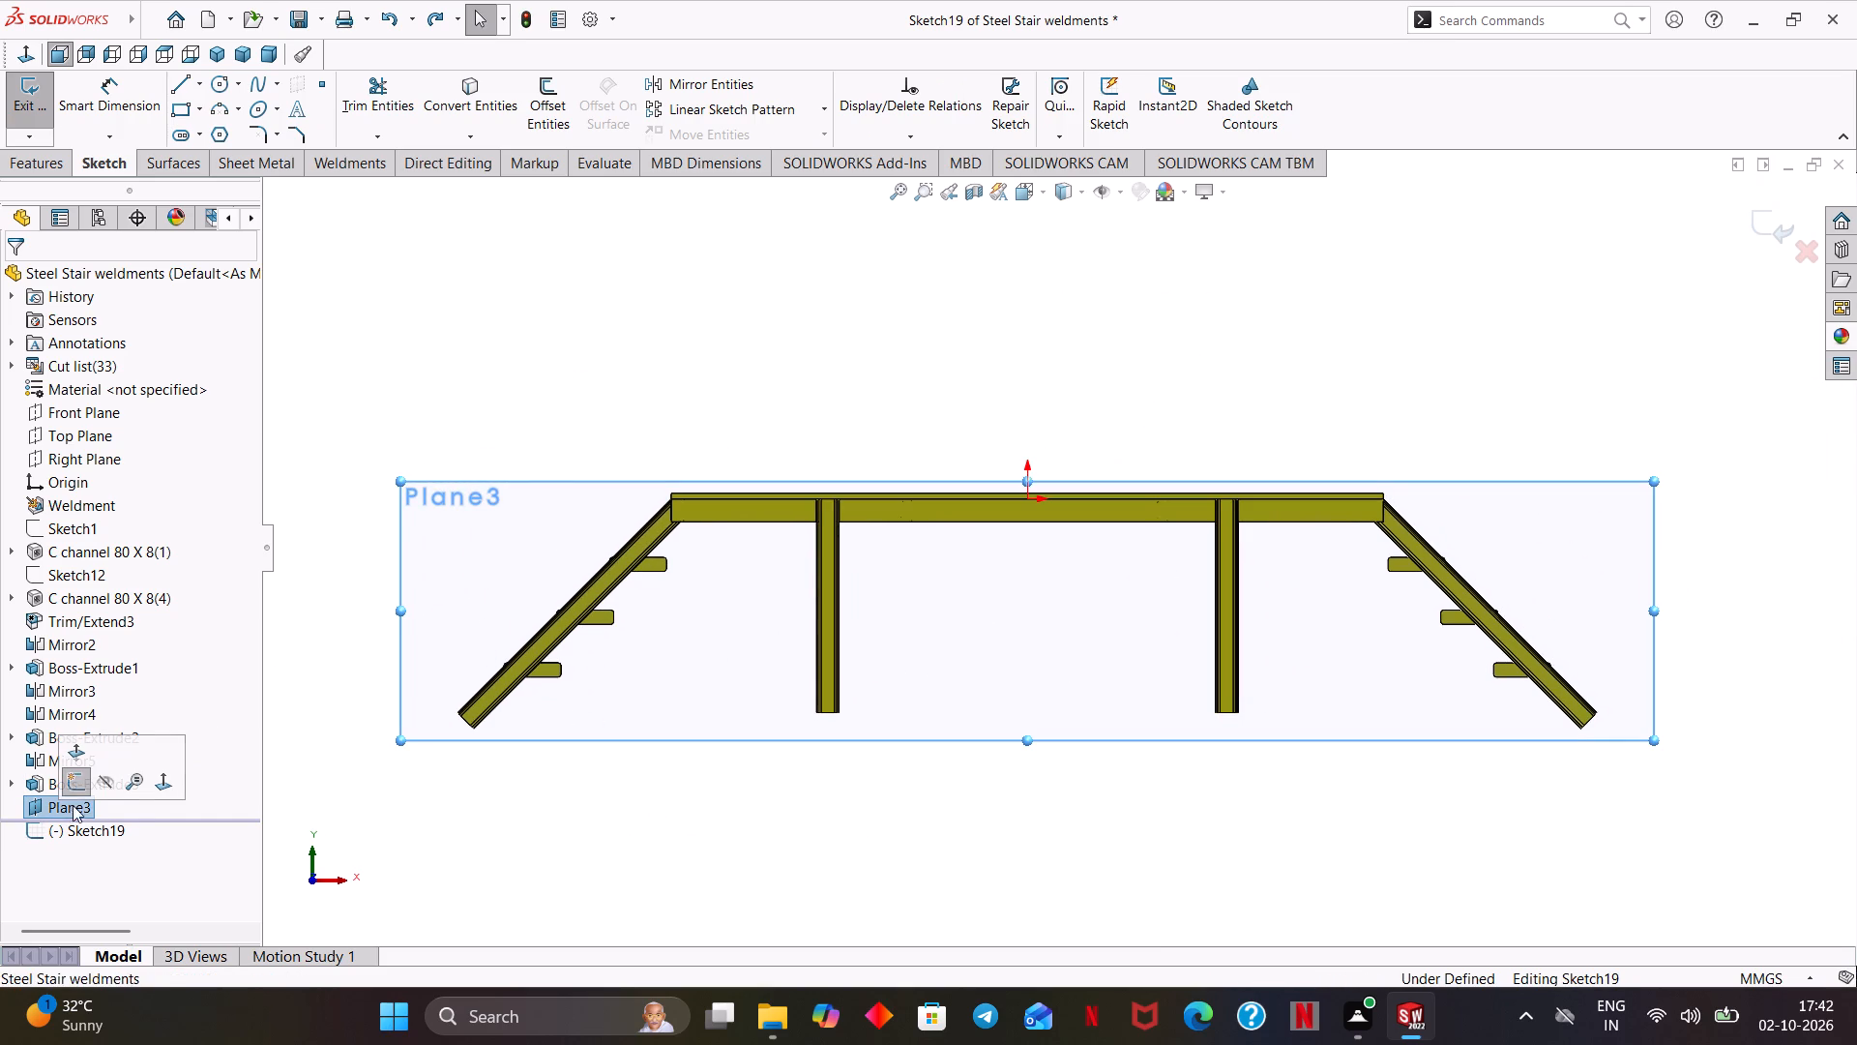
click(104, 786)
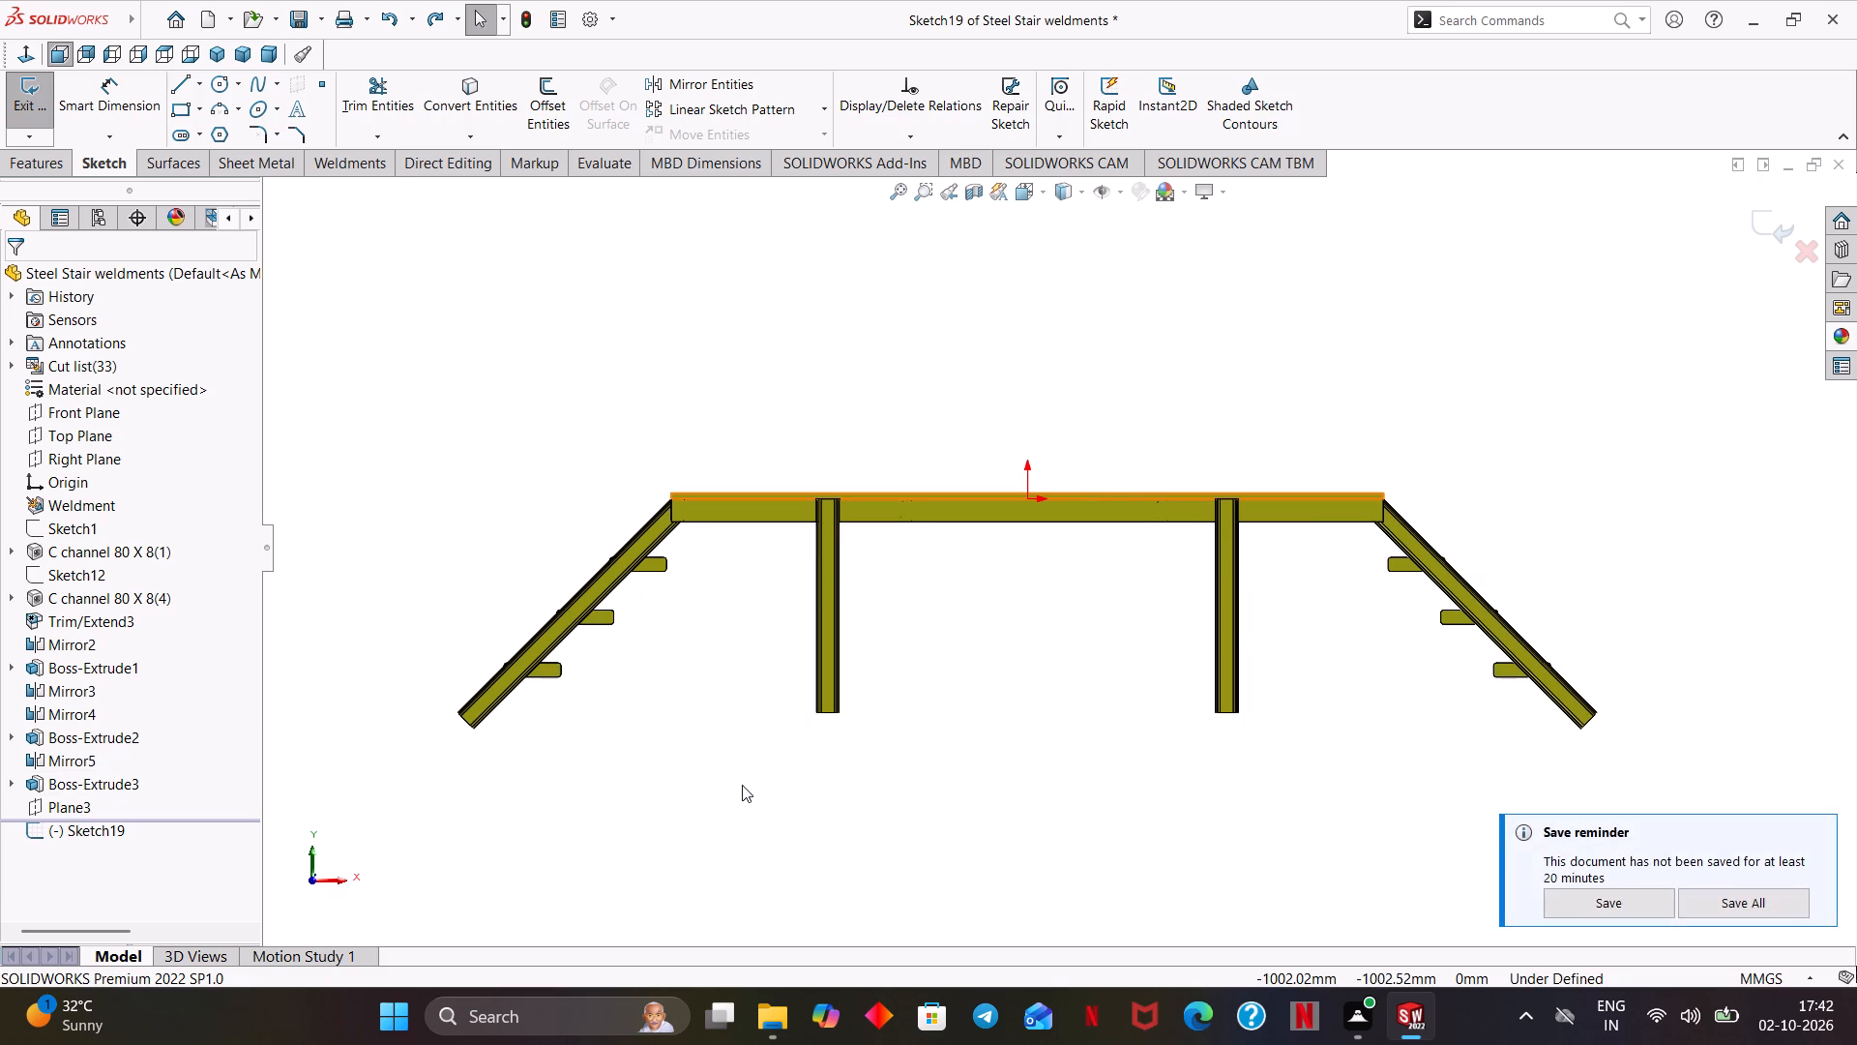
Sketch a vertical line about 1070 mm long up from the deck beam's lower edge, between the deck's left end and the left support leg.
click(180, 79)
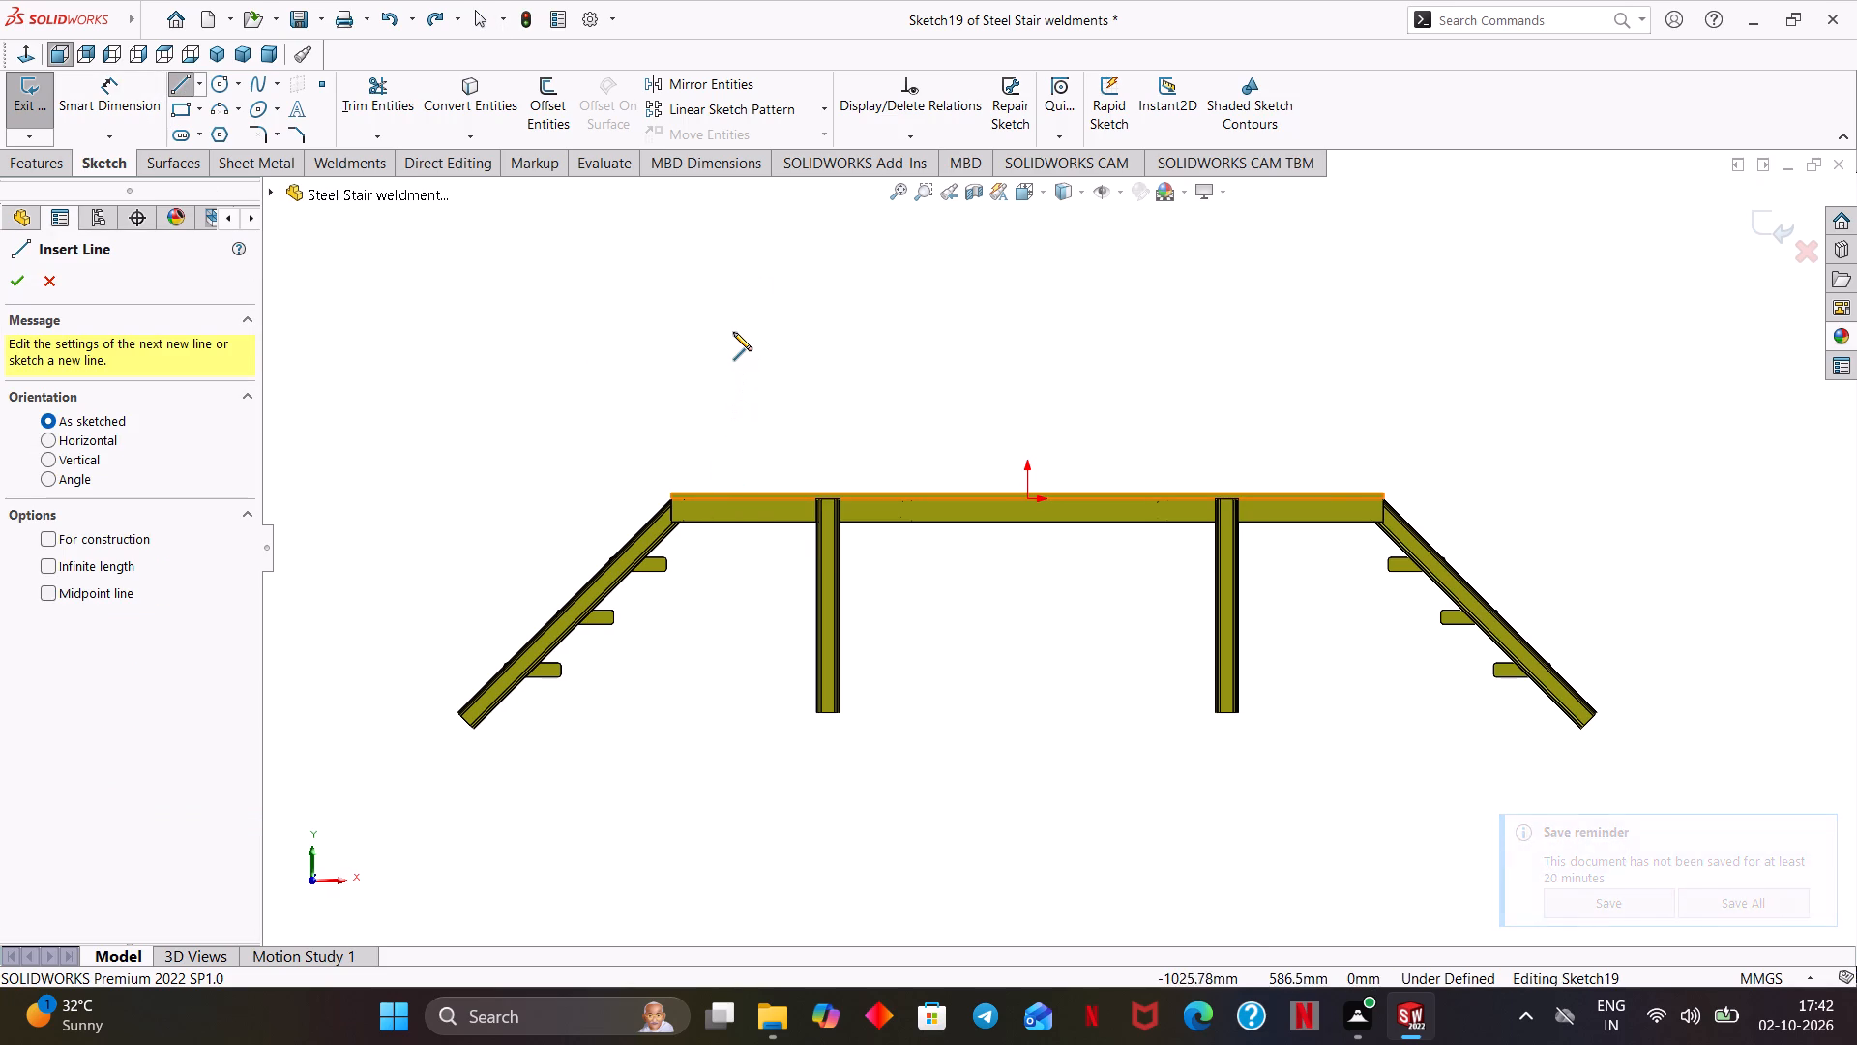
click(705, 522)
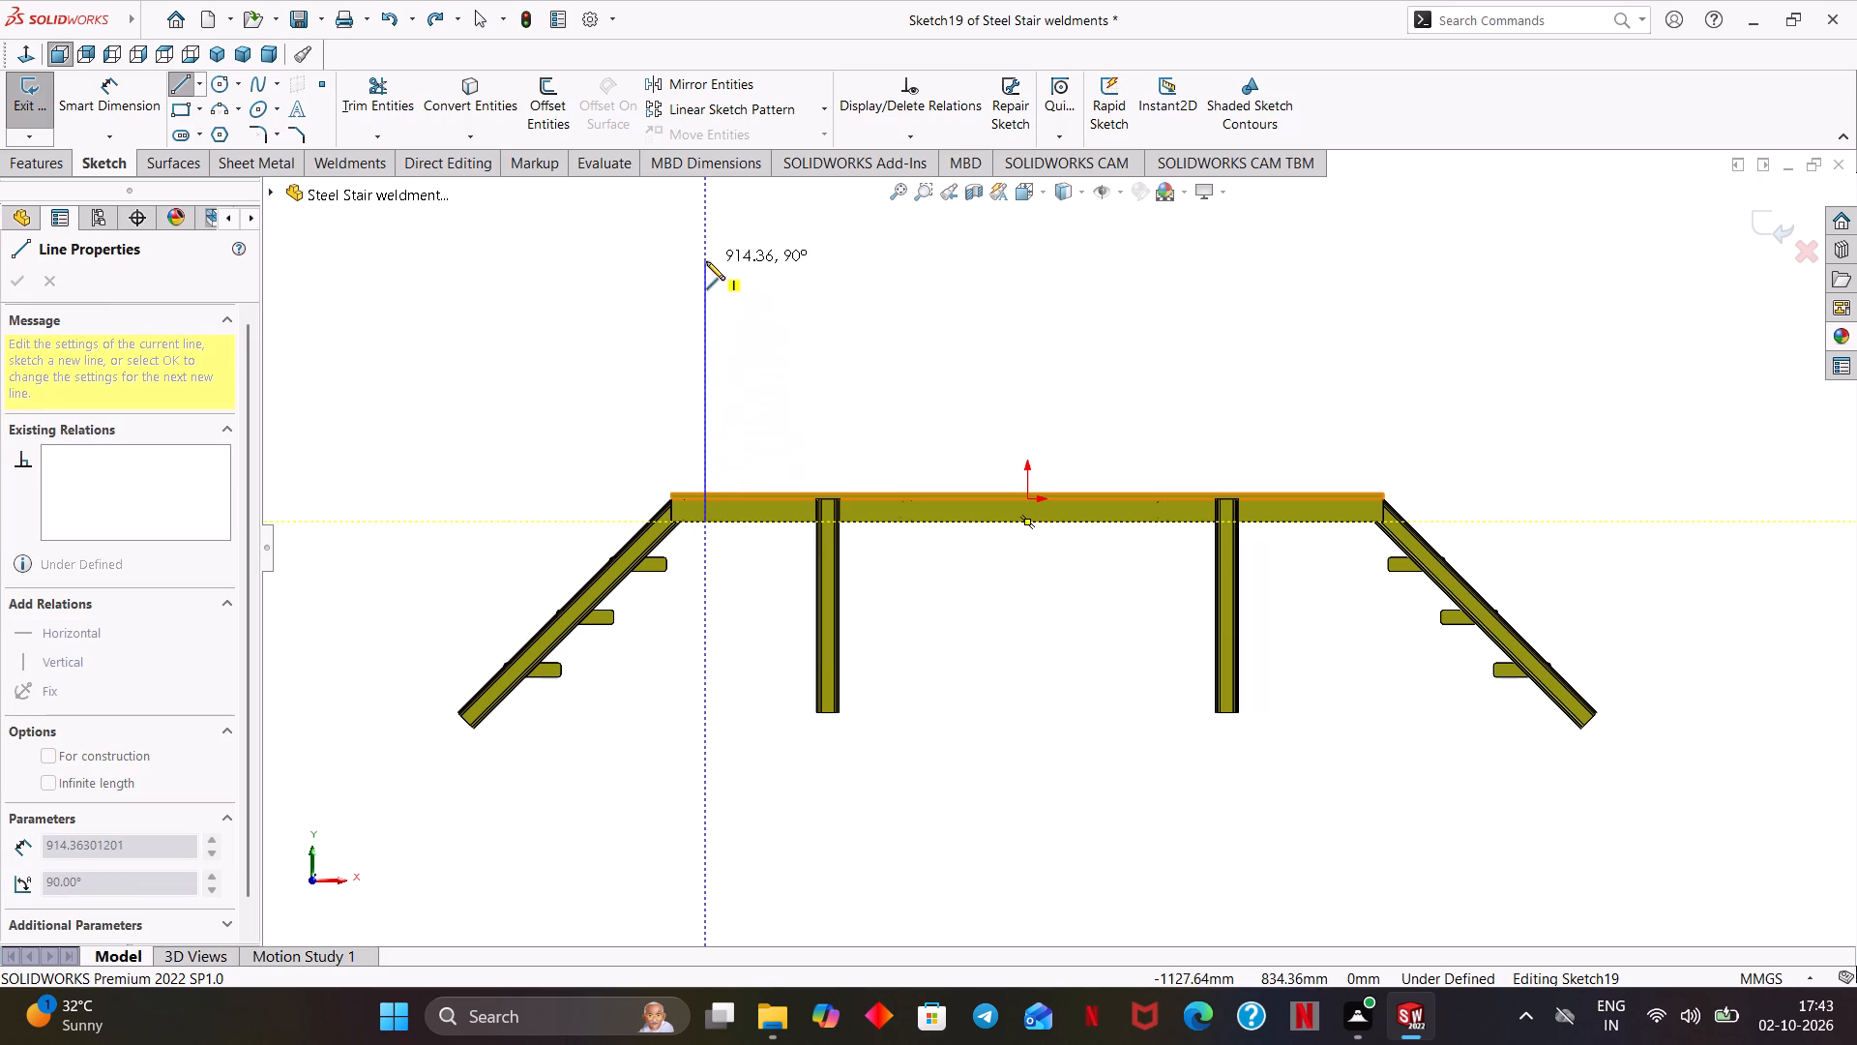
click(704, 217)
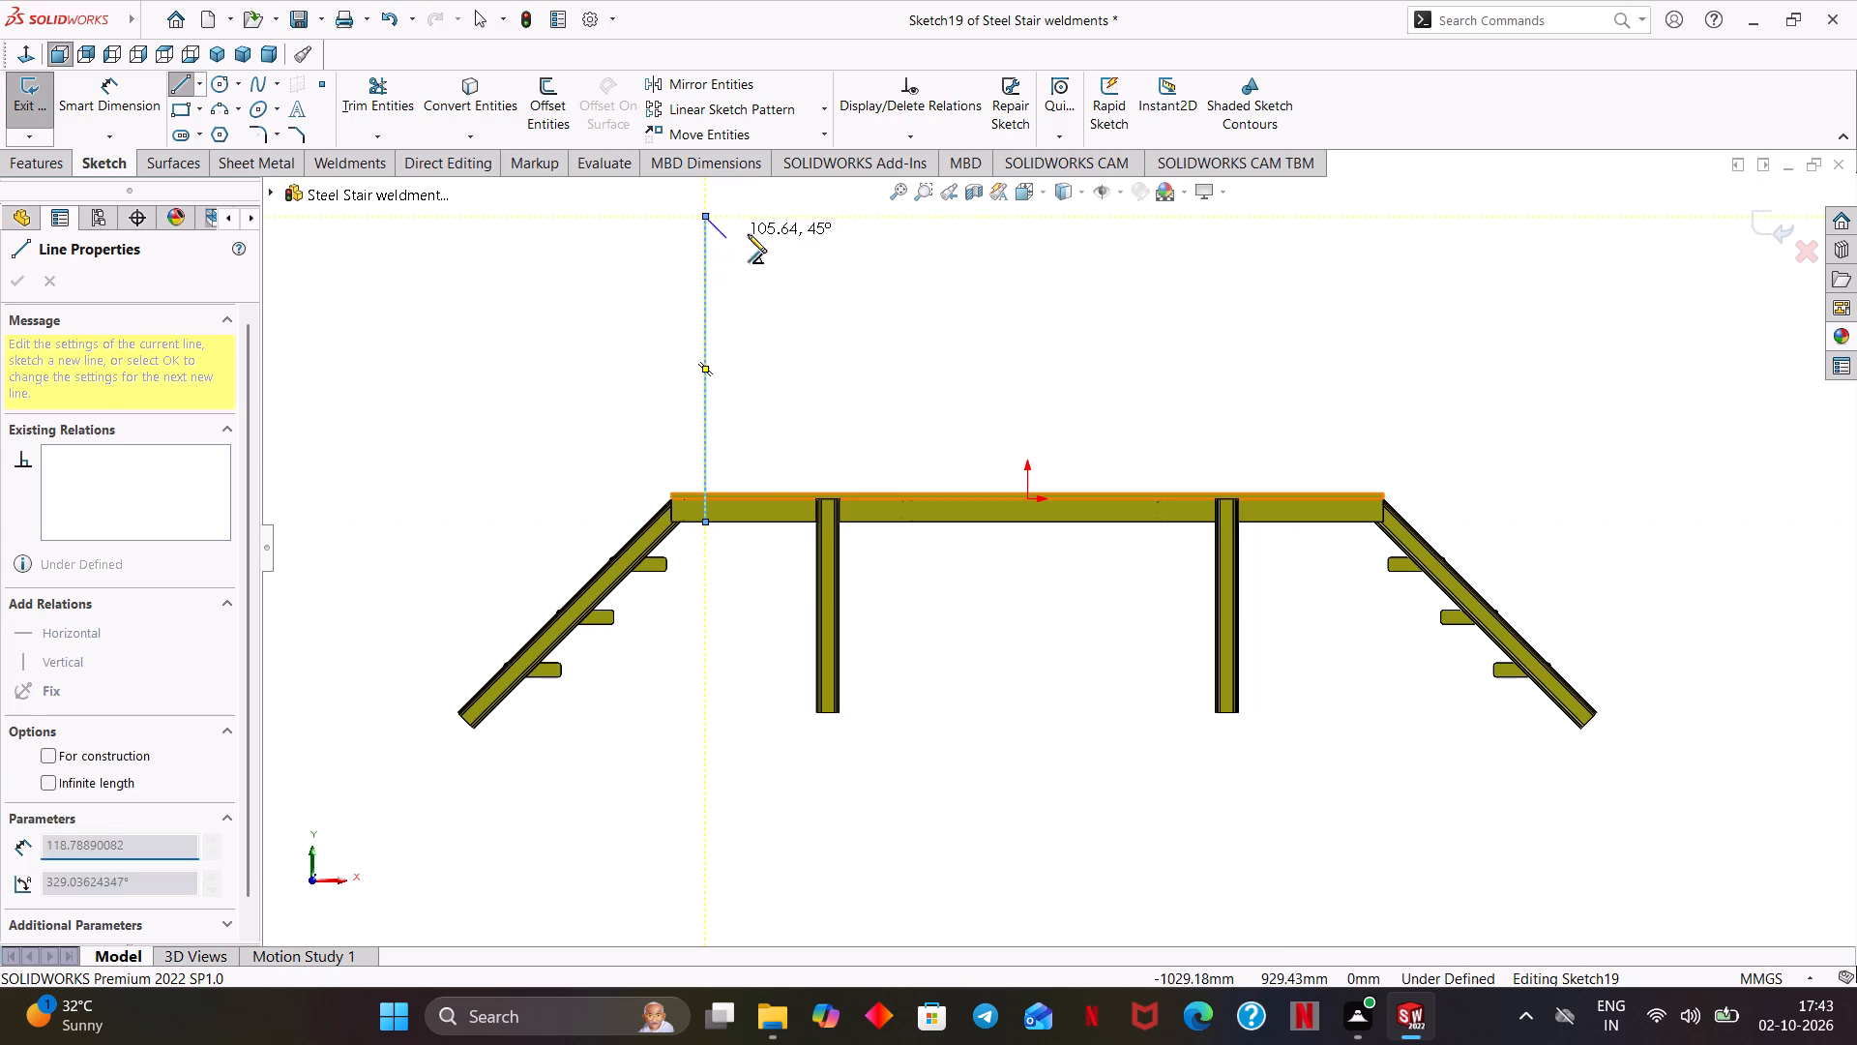
right_click(769, 234)
click(818, 251)
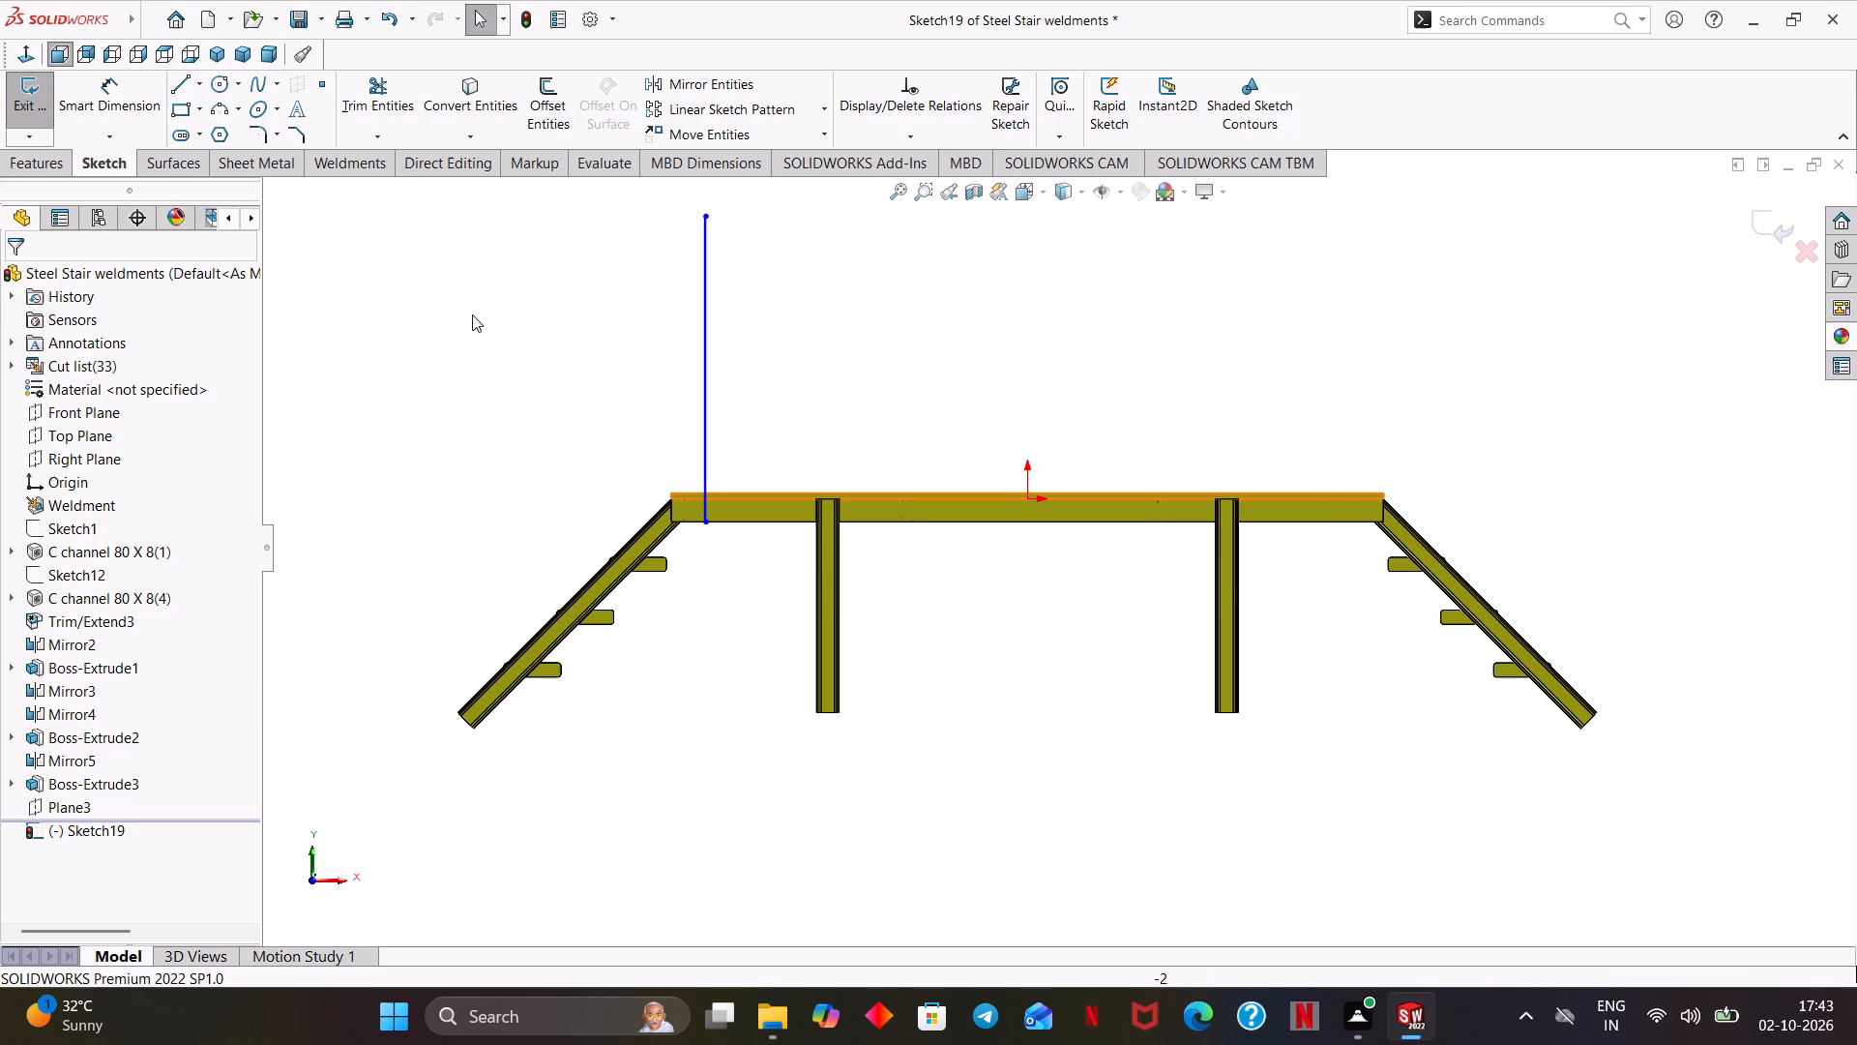
key(Escape)
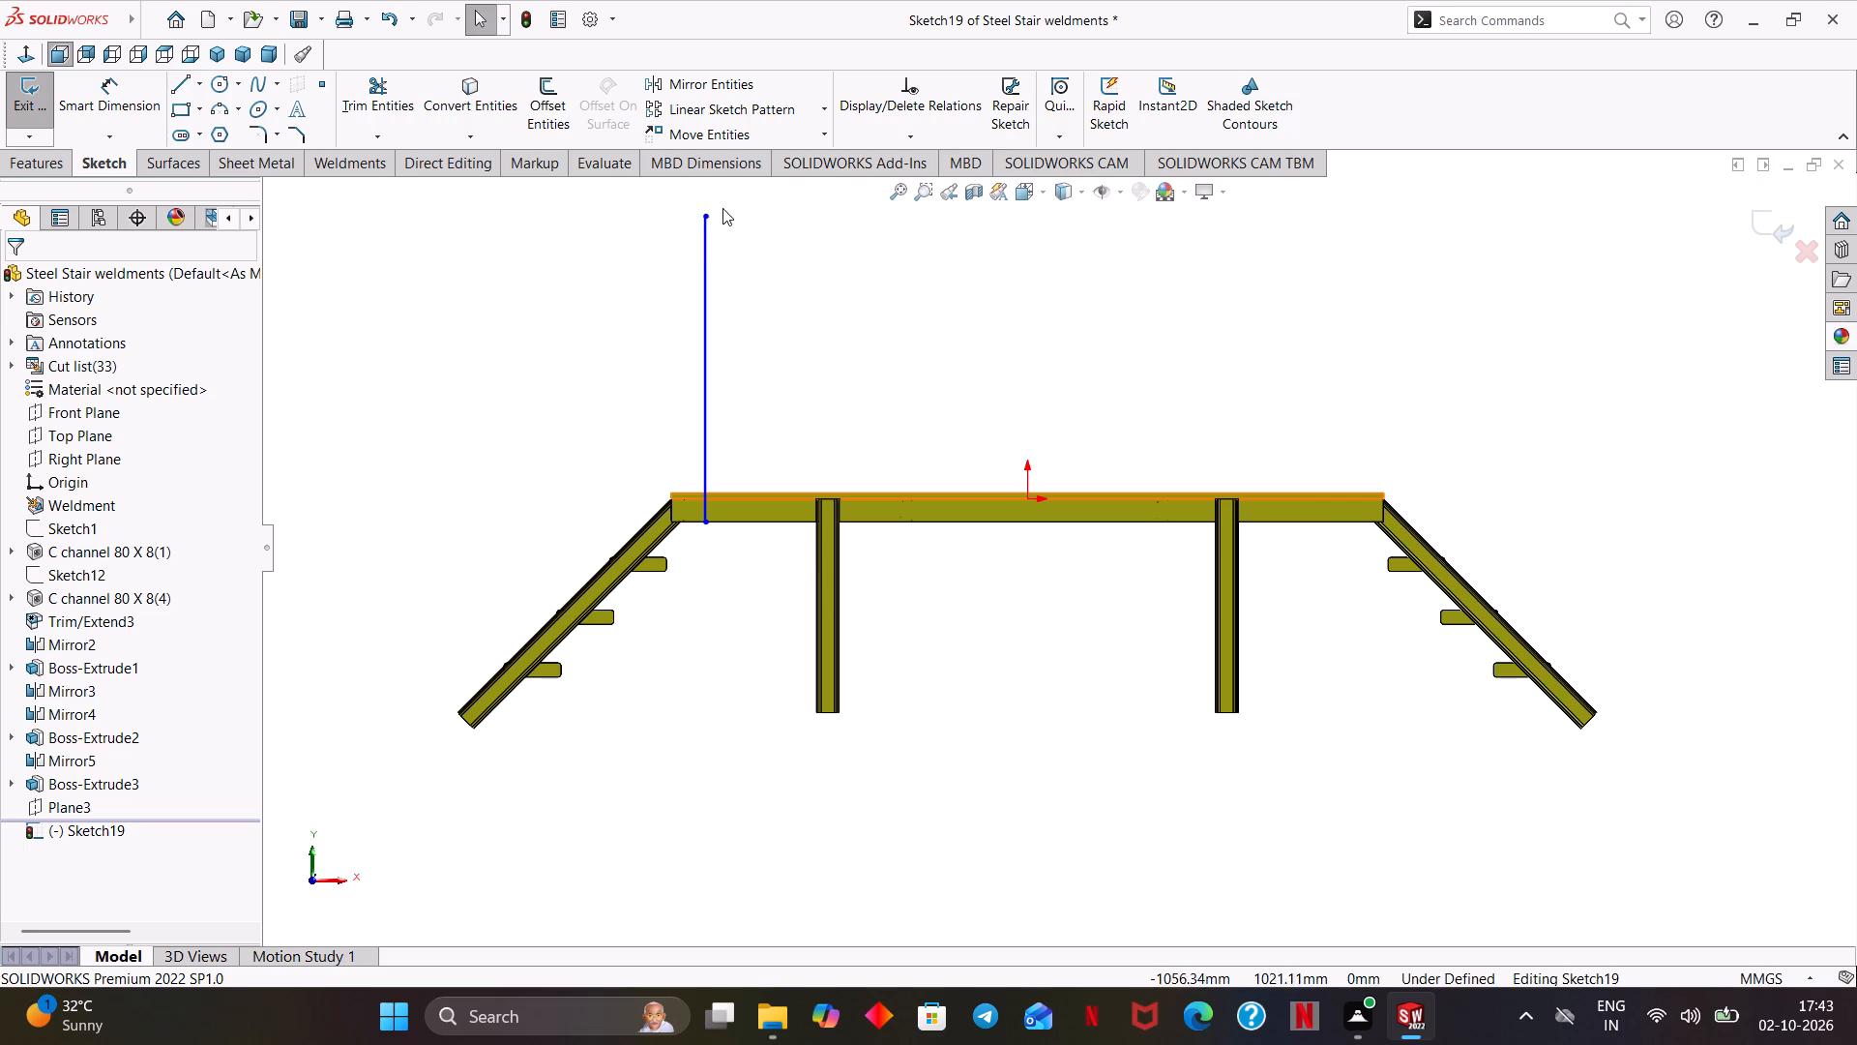
Sketch a second vertical line about 1070 mm long, level with the first line's top, ending on the beam's lower edge between left leg and origin.
key(l)
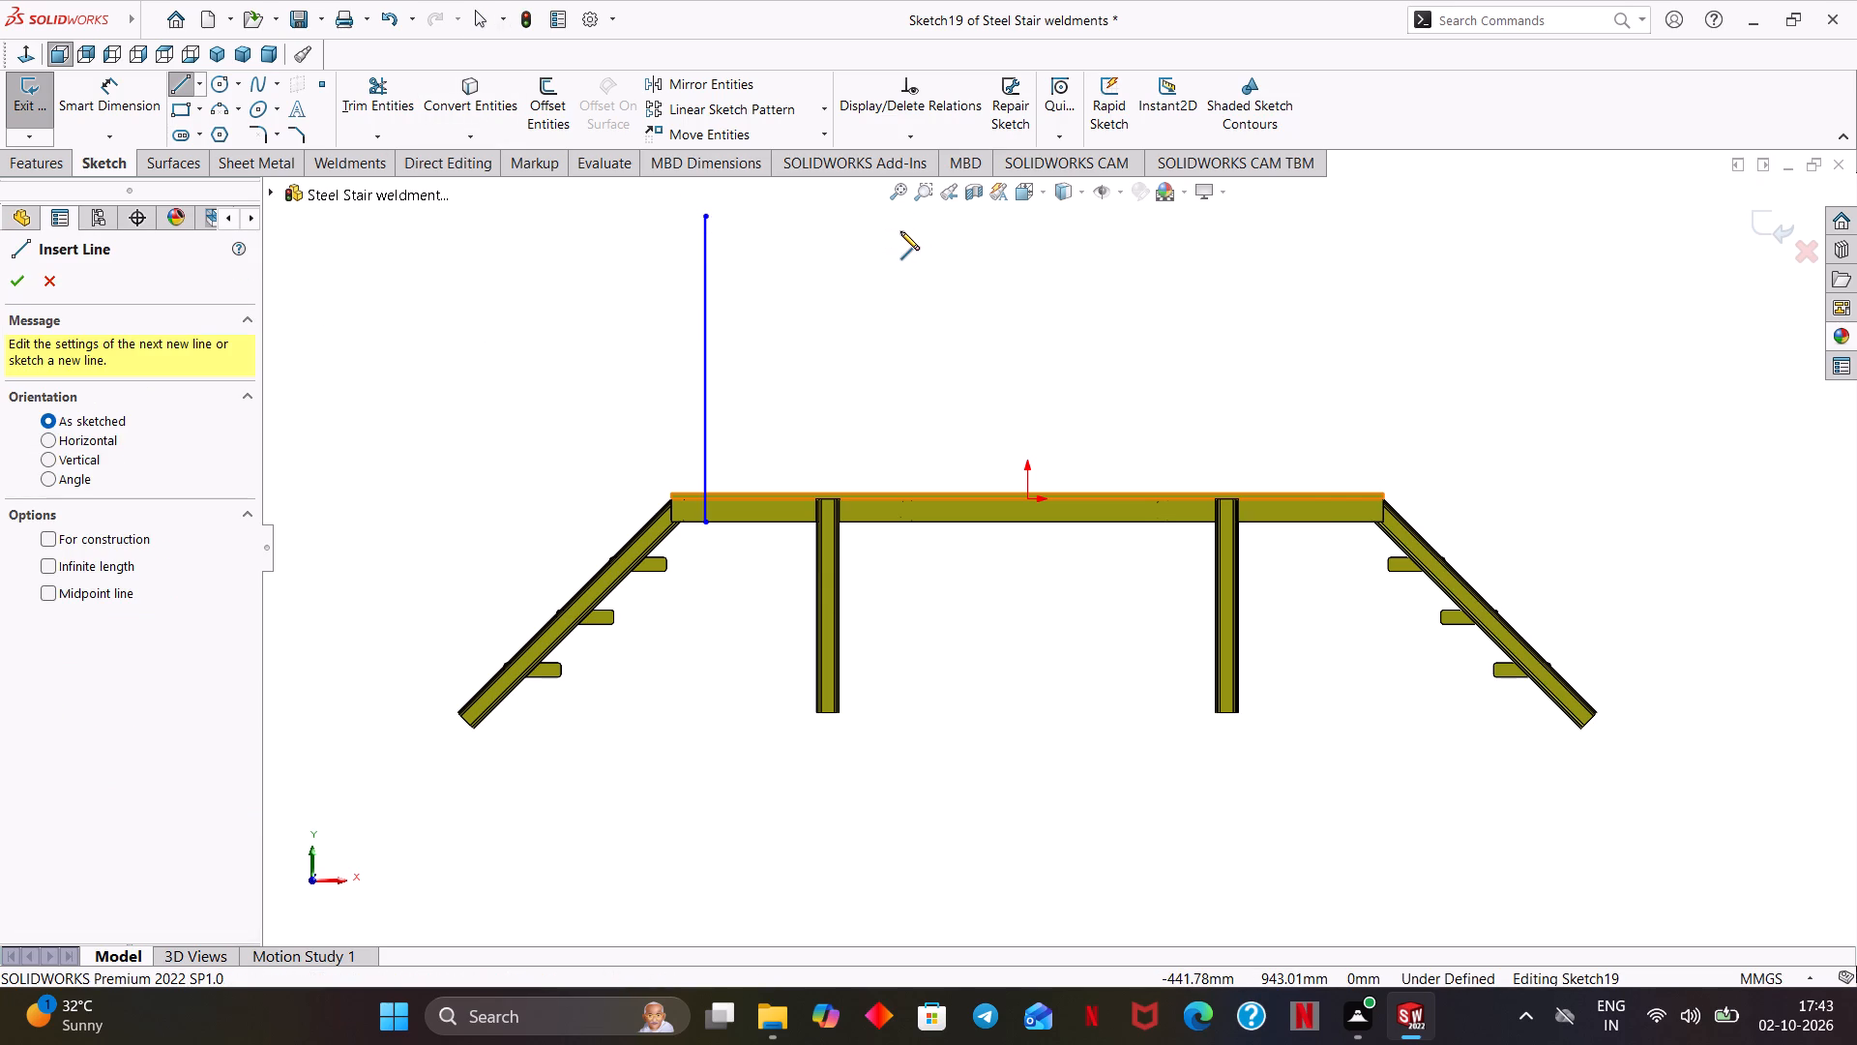
click(952, 222)
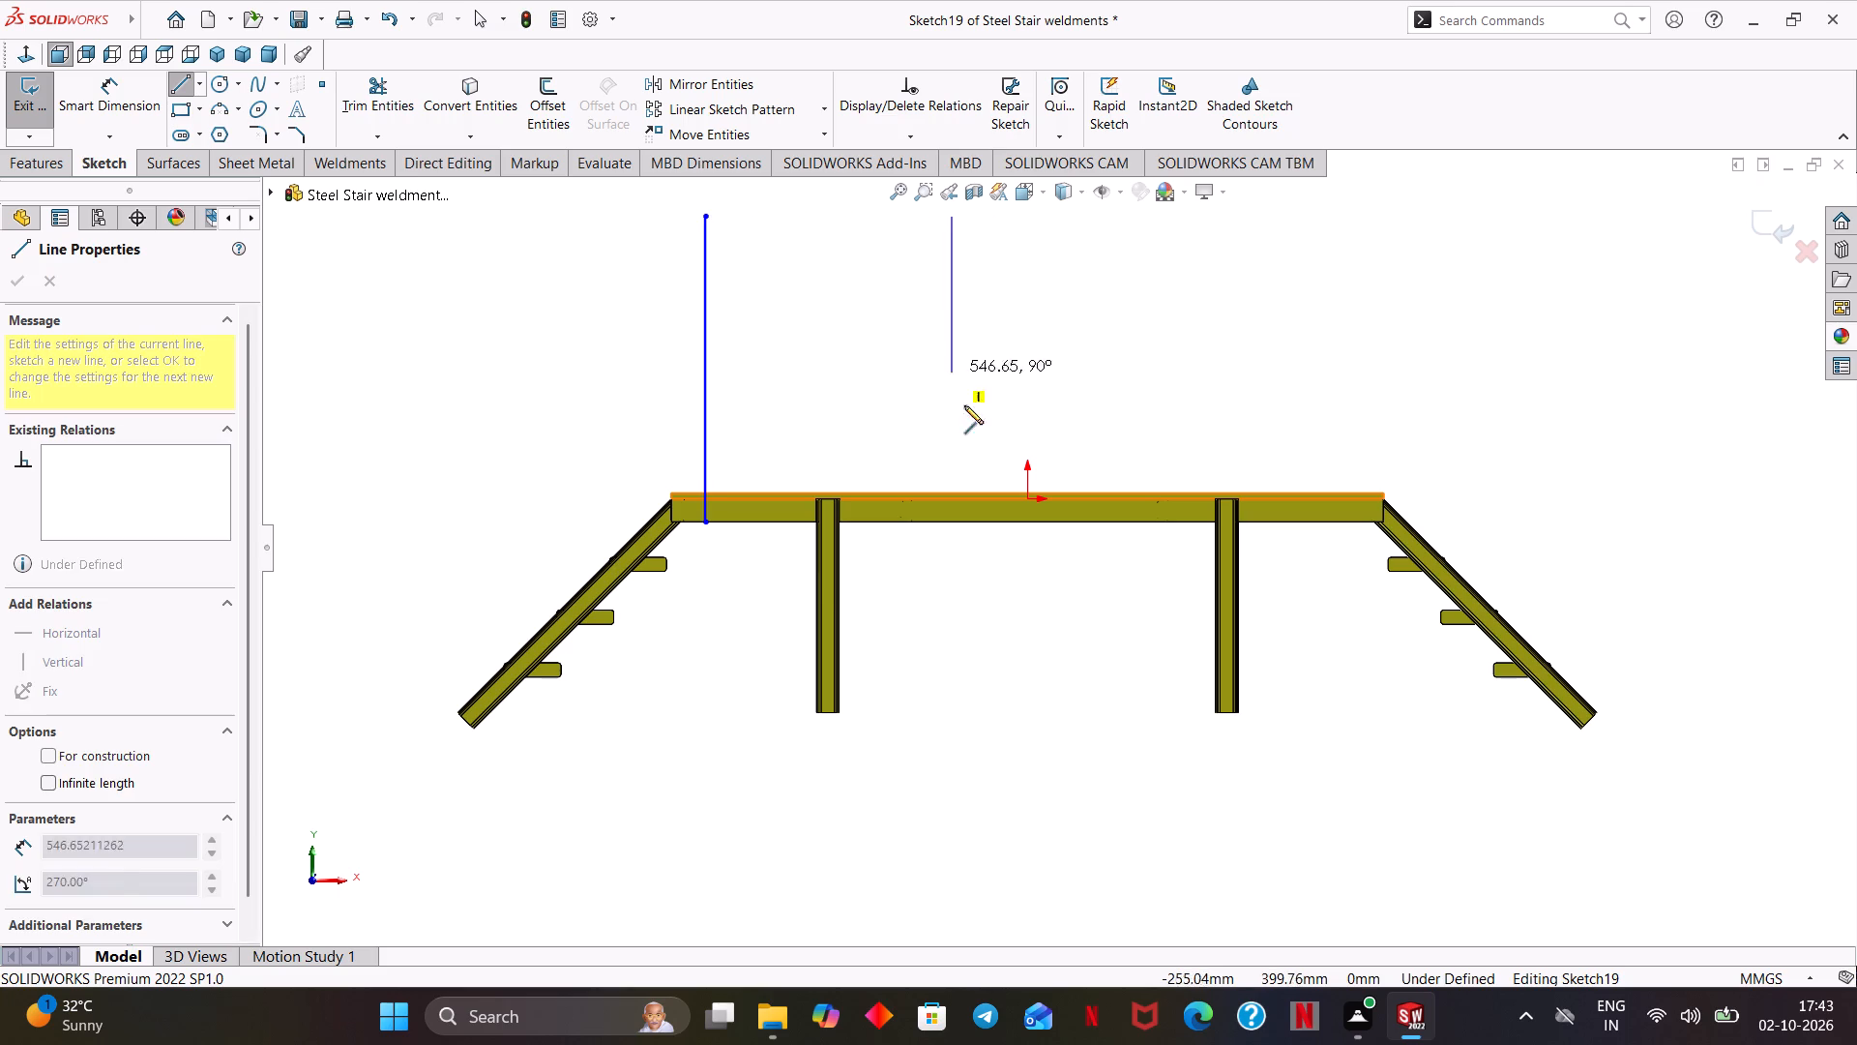
click(949, 521)
right_click(1029, 549)
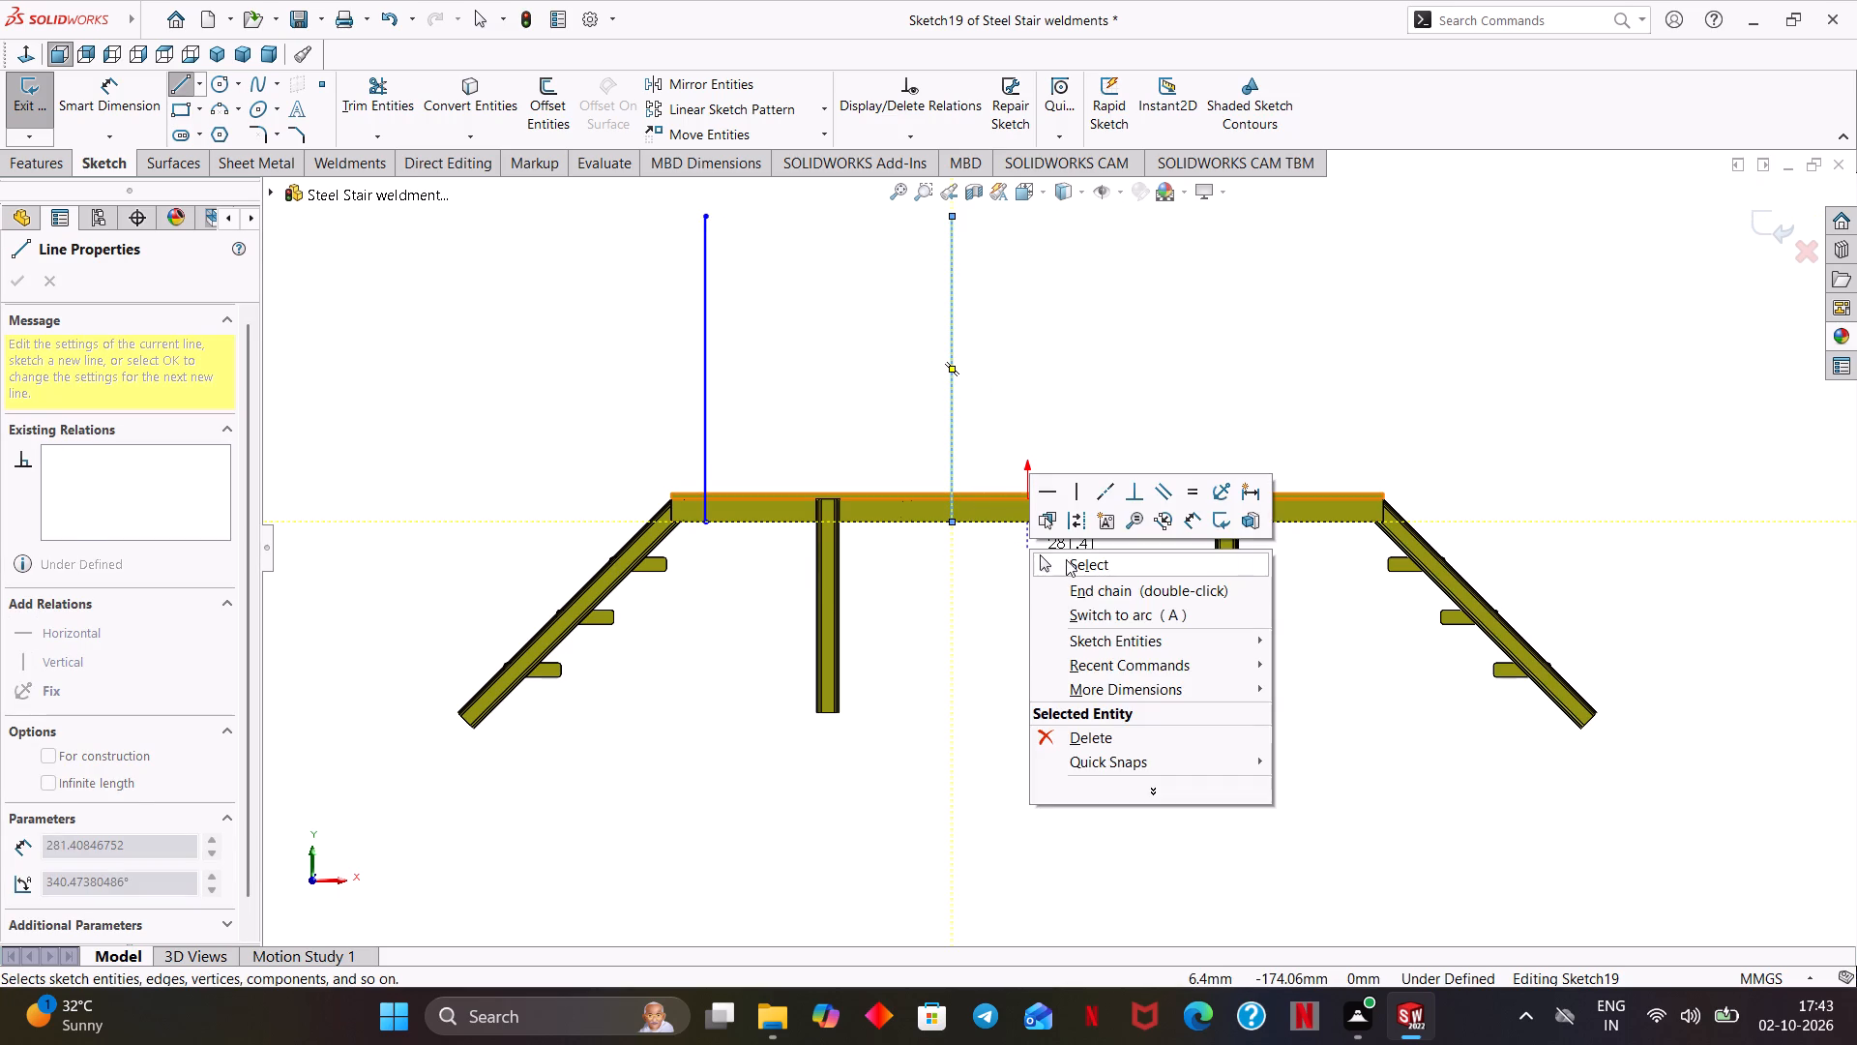
click(1073, 560)
key(Escape)
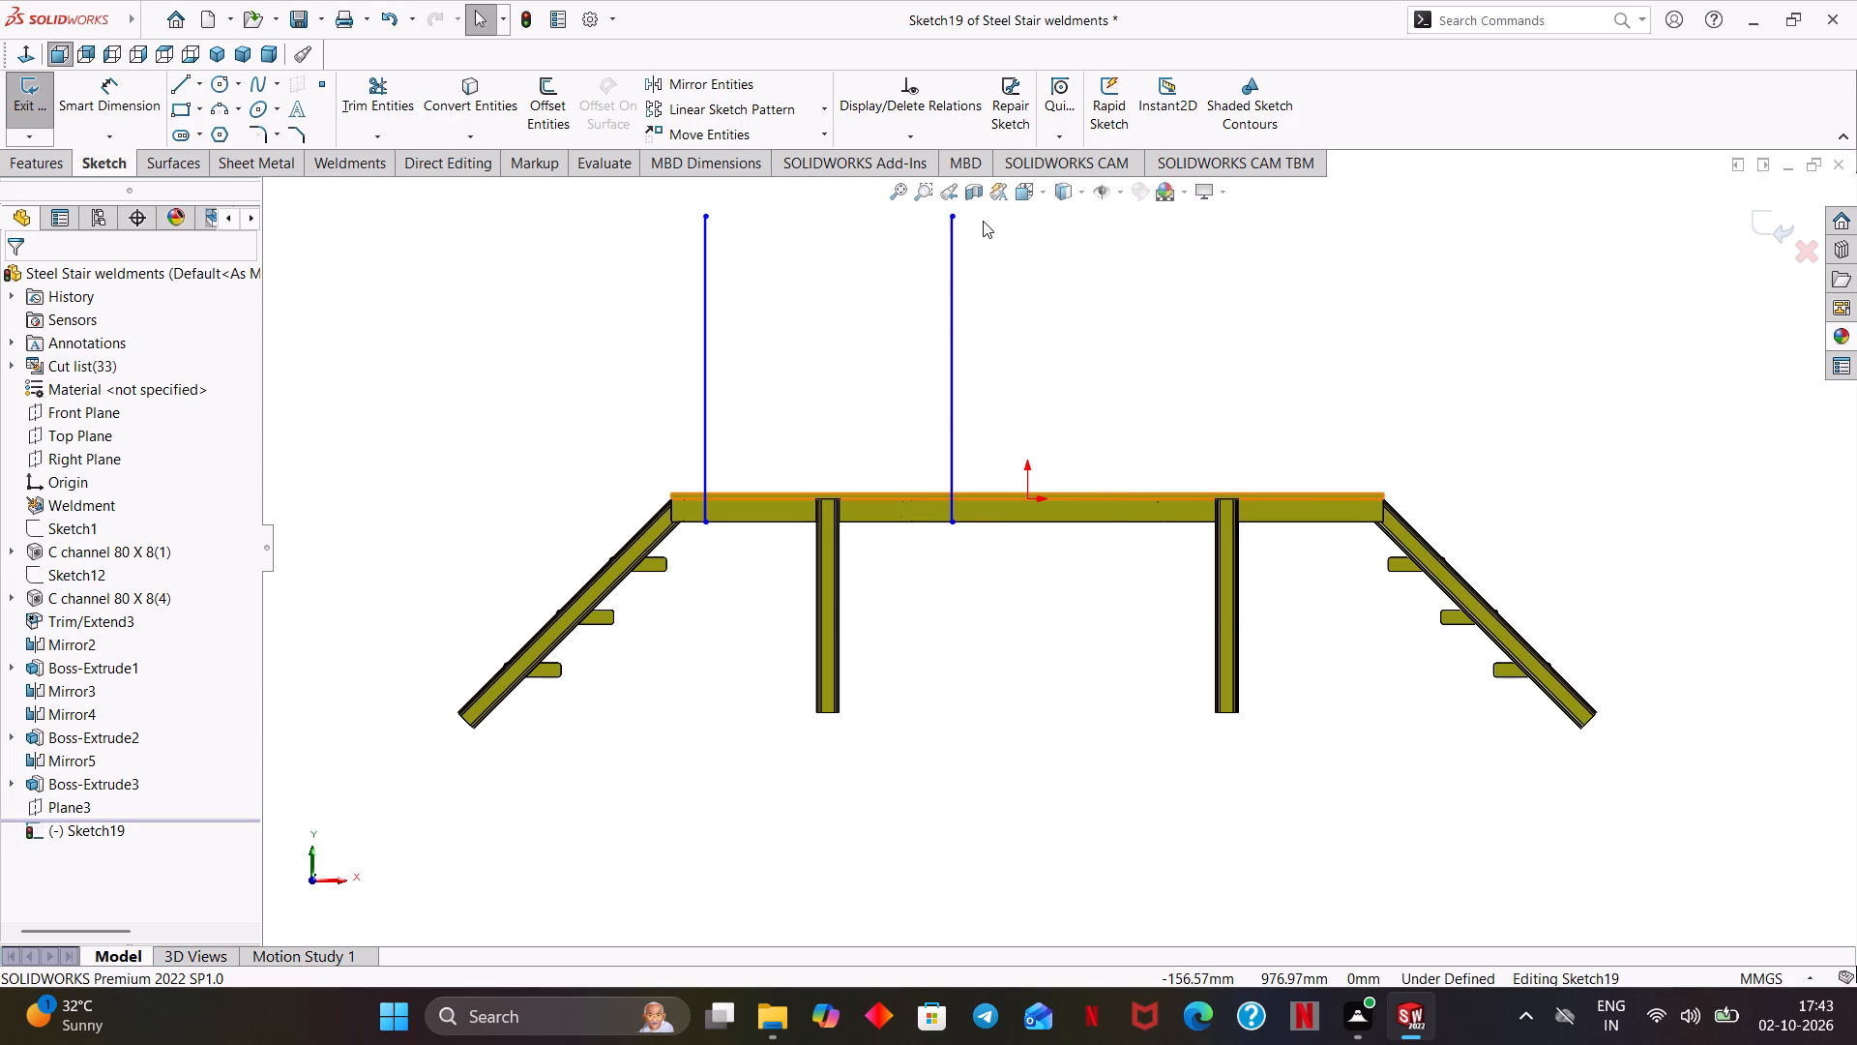
Sketch a third vertical line about 1070 mm long, level with the other tops, ending on the beam's lower edge between origin and right leg.
key(l)
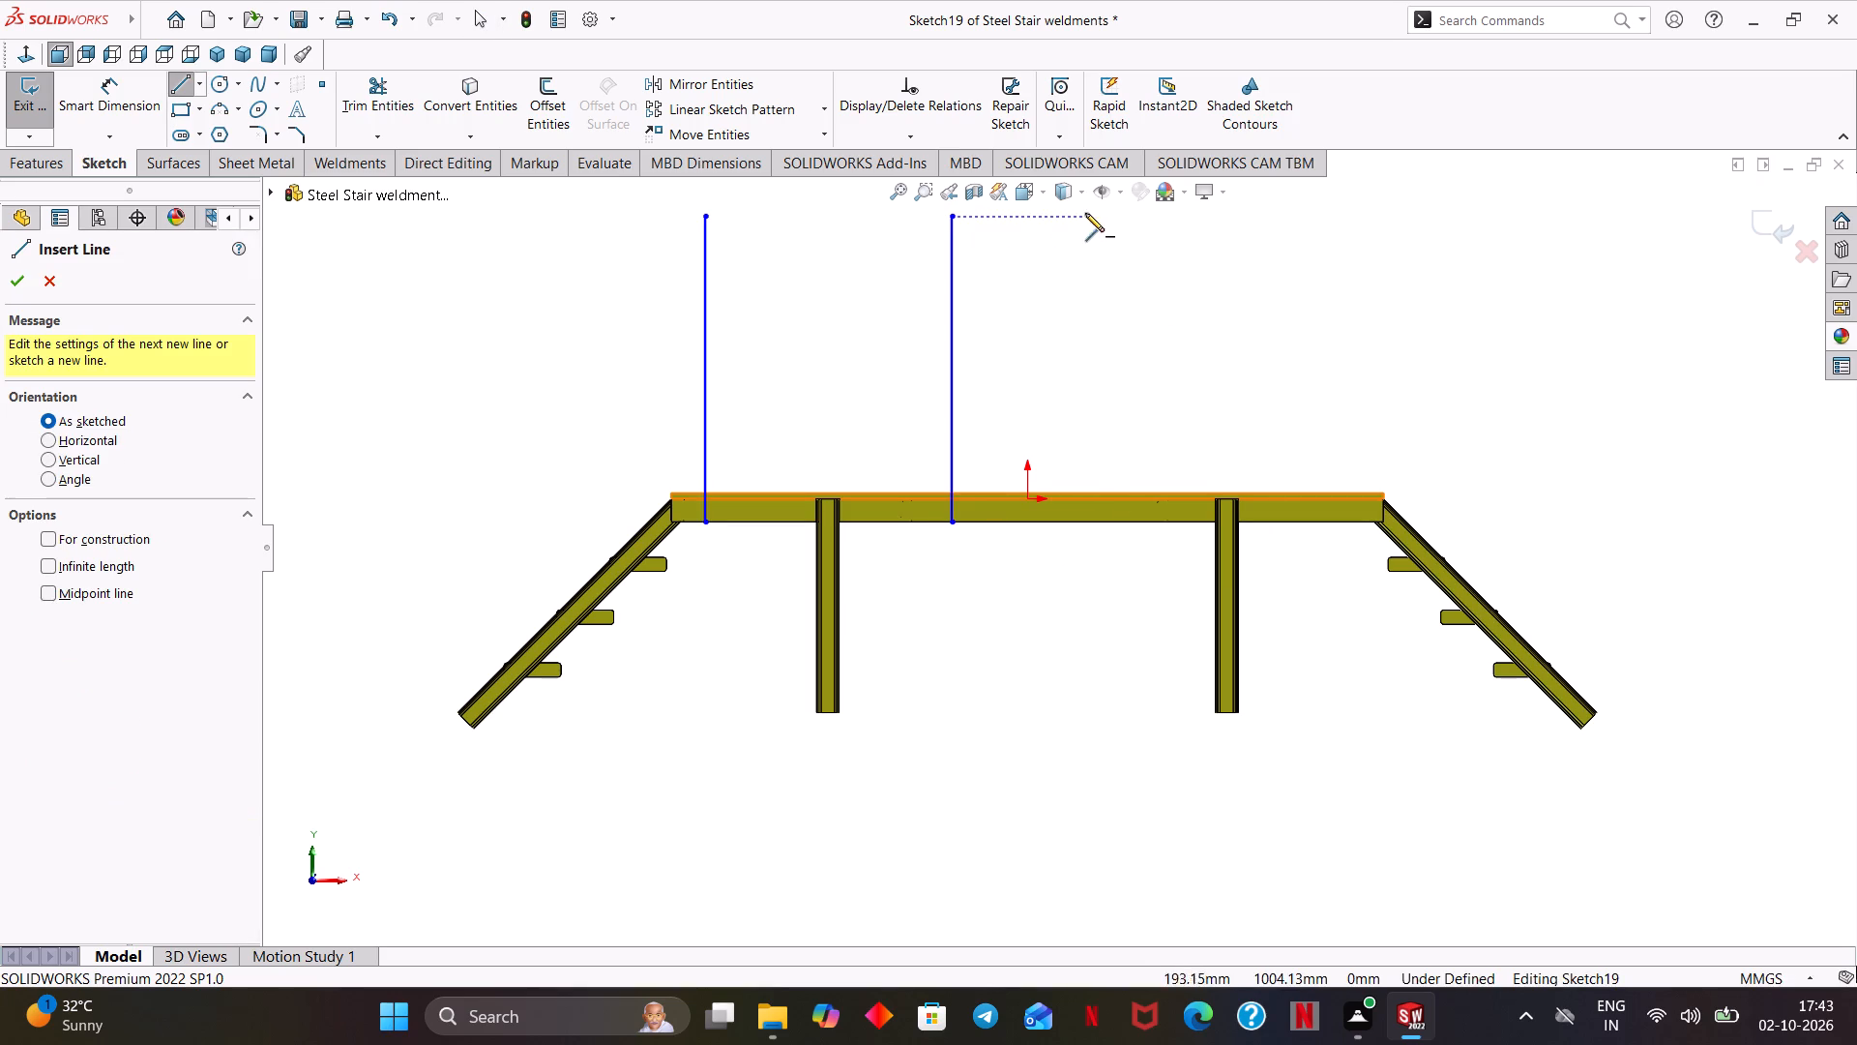
click(1145, 219)
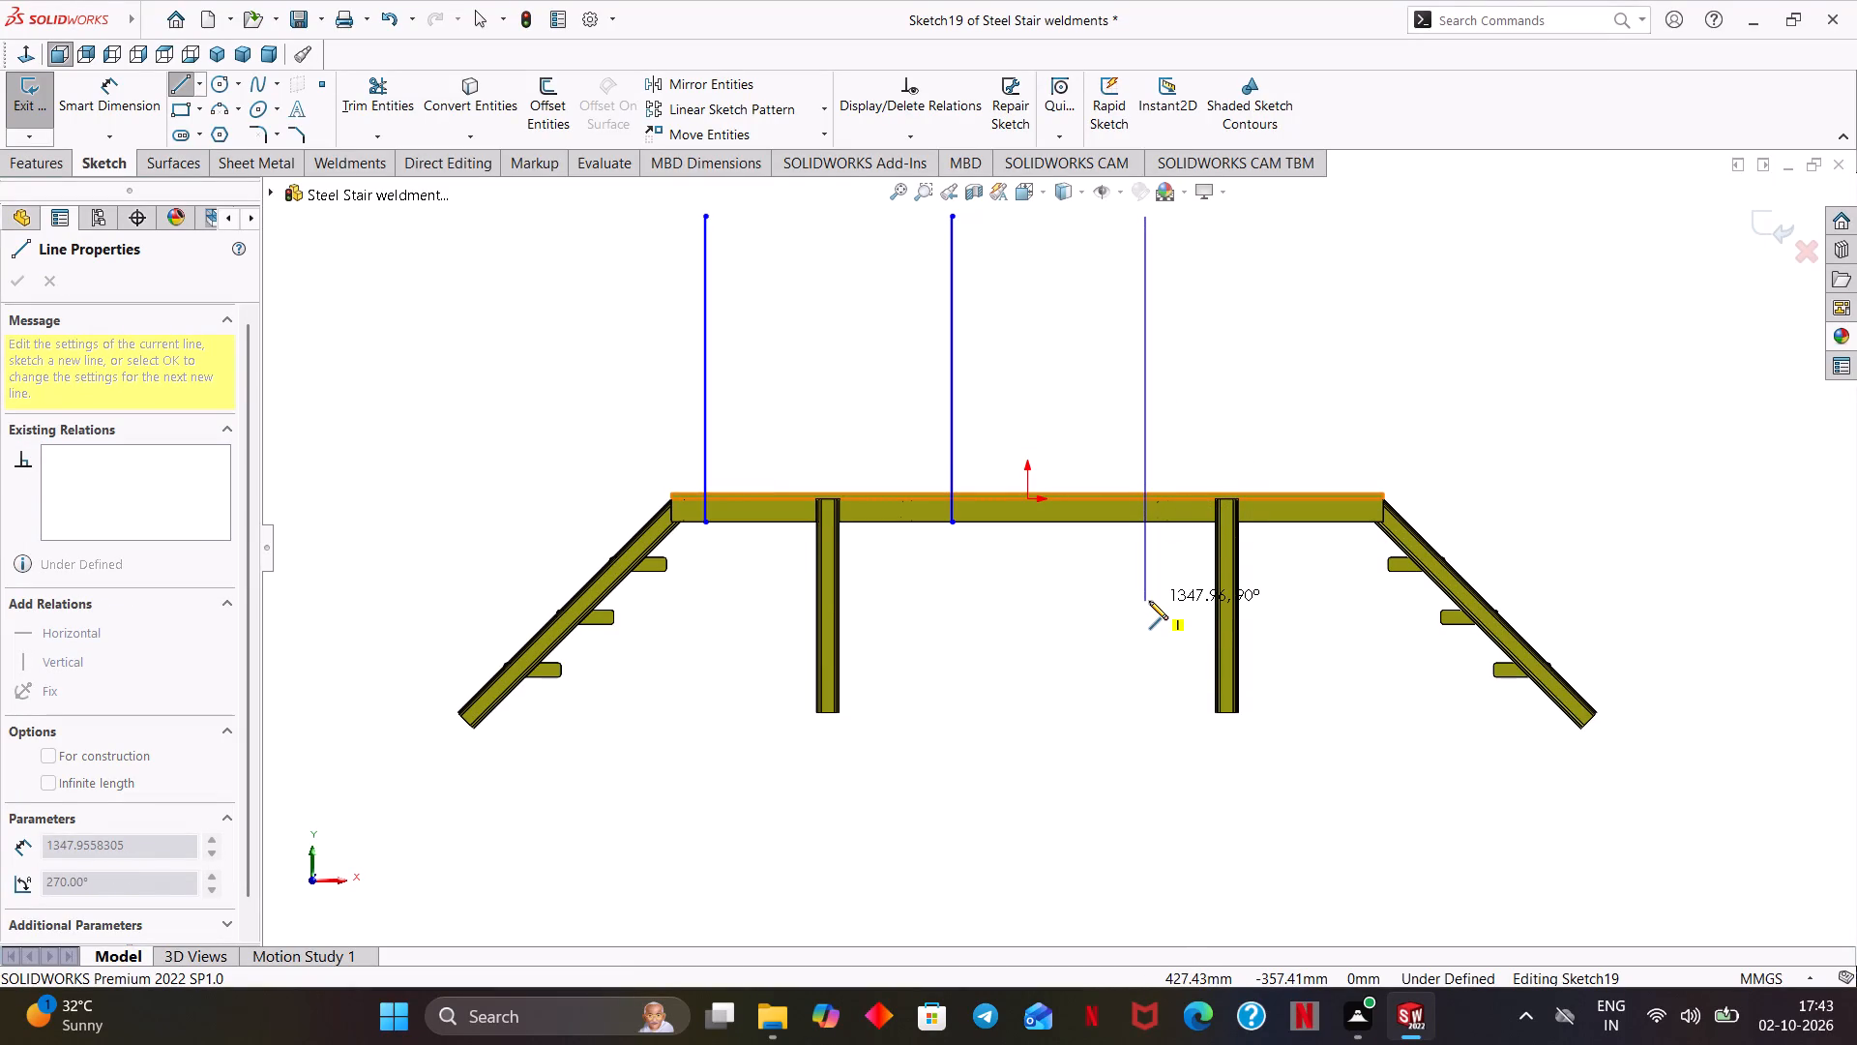
click(1148, 522)
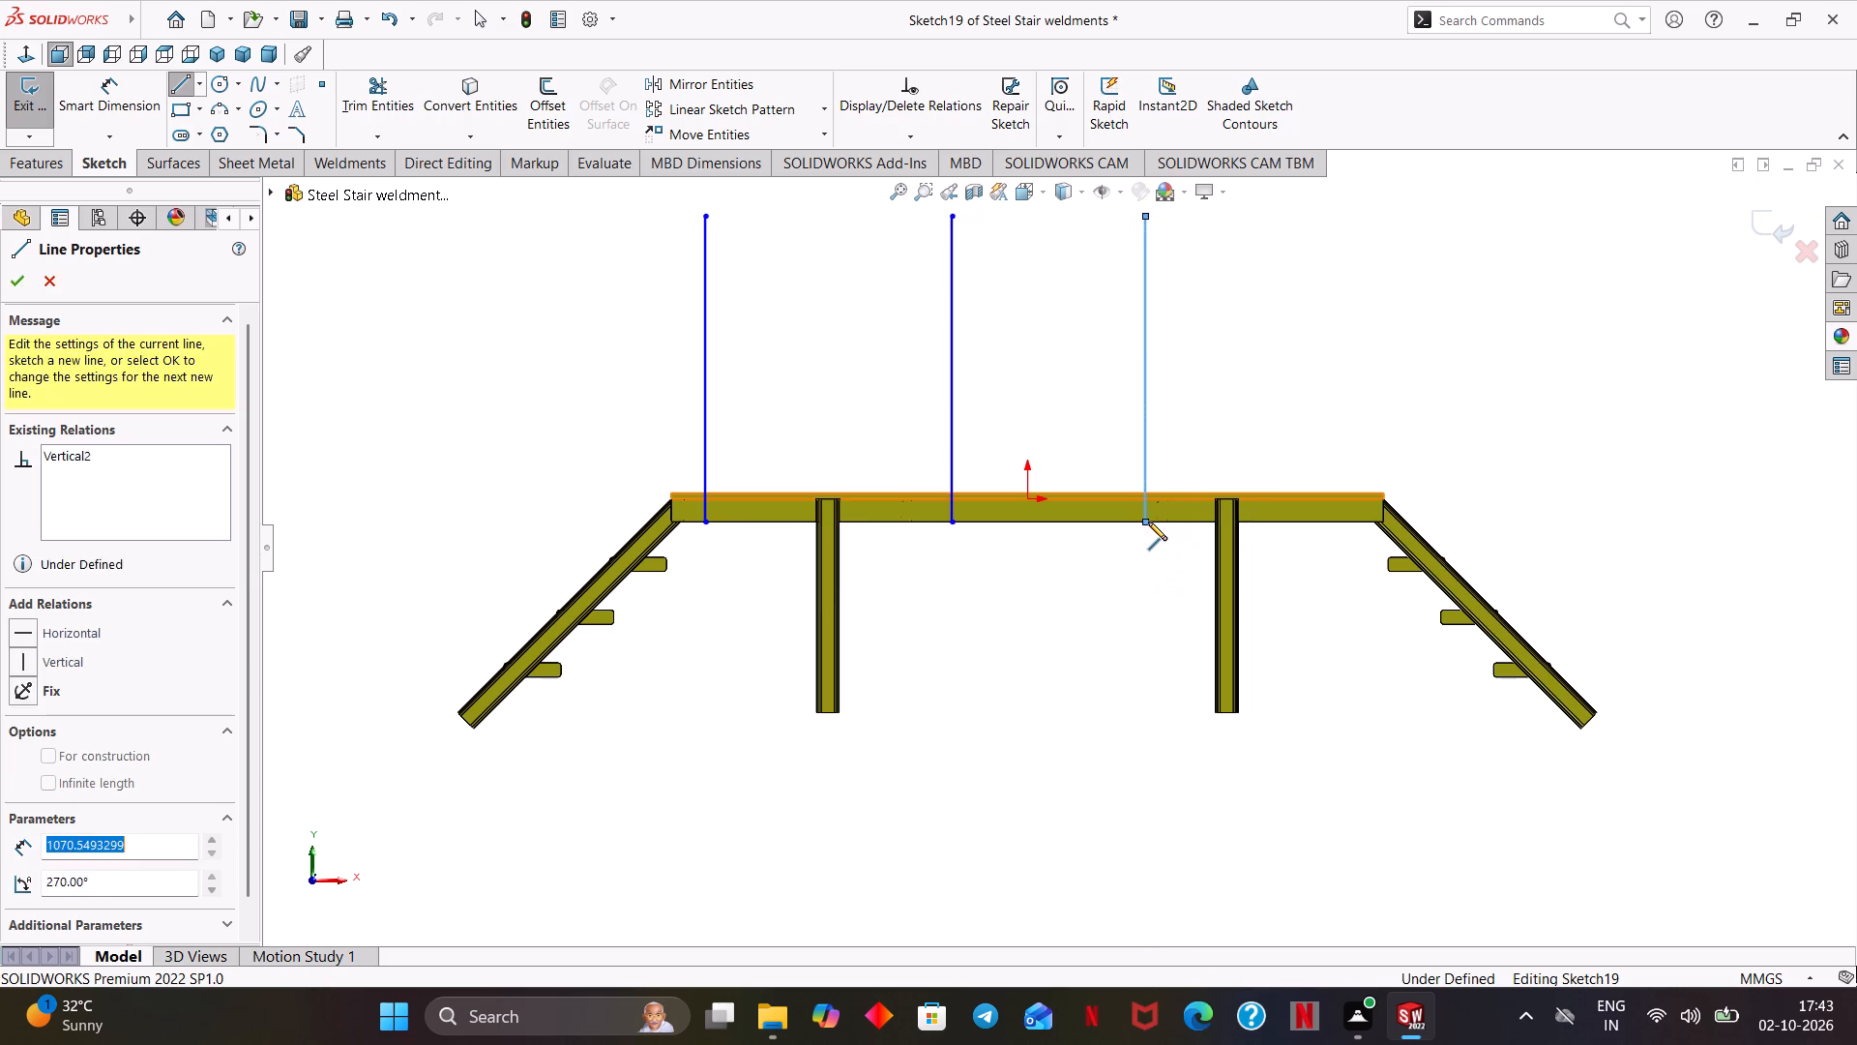
Sketch a fourth vertical line about 1070 mm long, level with the other tops, ending on the beam's lower edge between right leg and deck's right end.
right_click(1220, 400)
key(Escape)
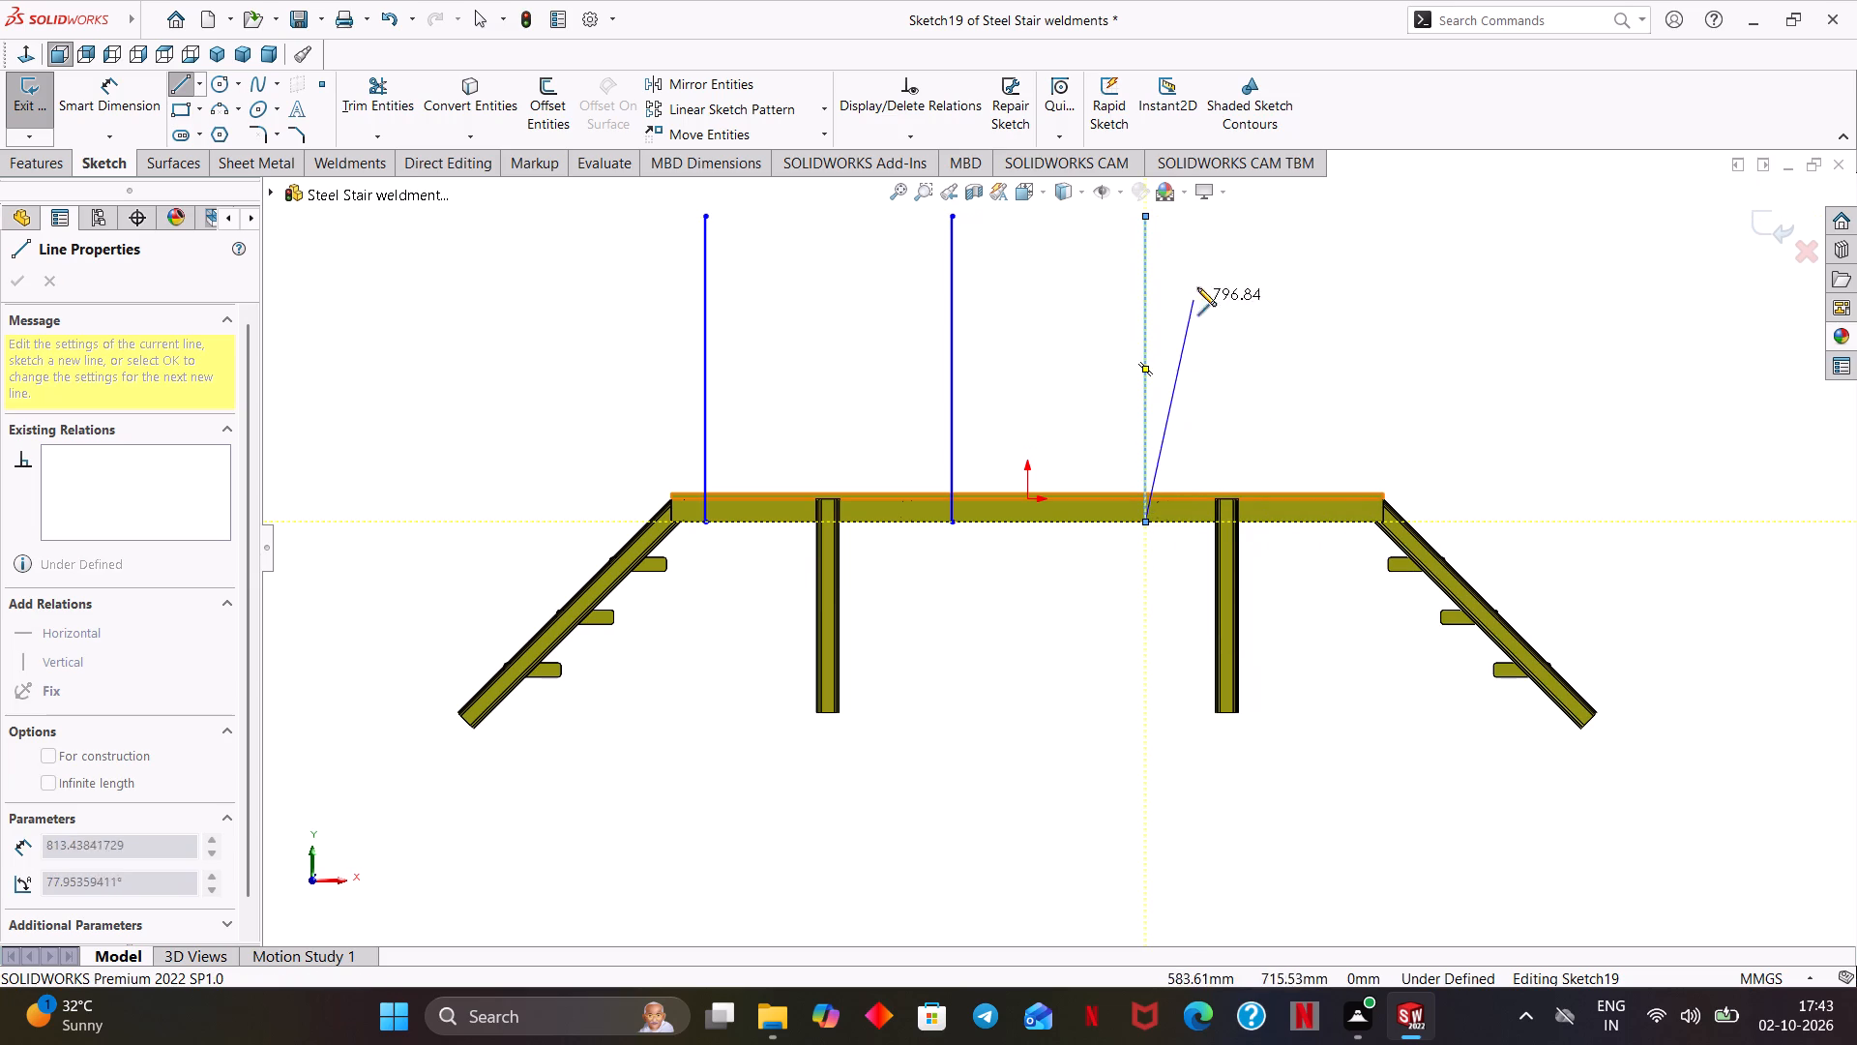
key(Escape)
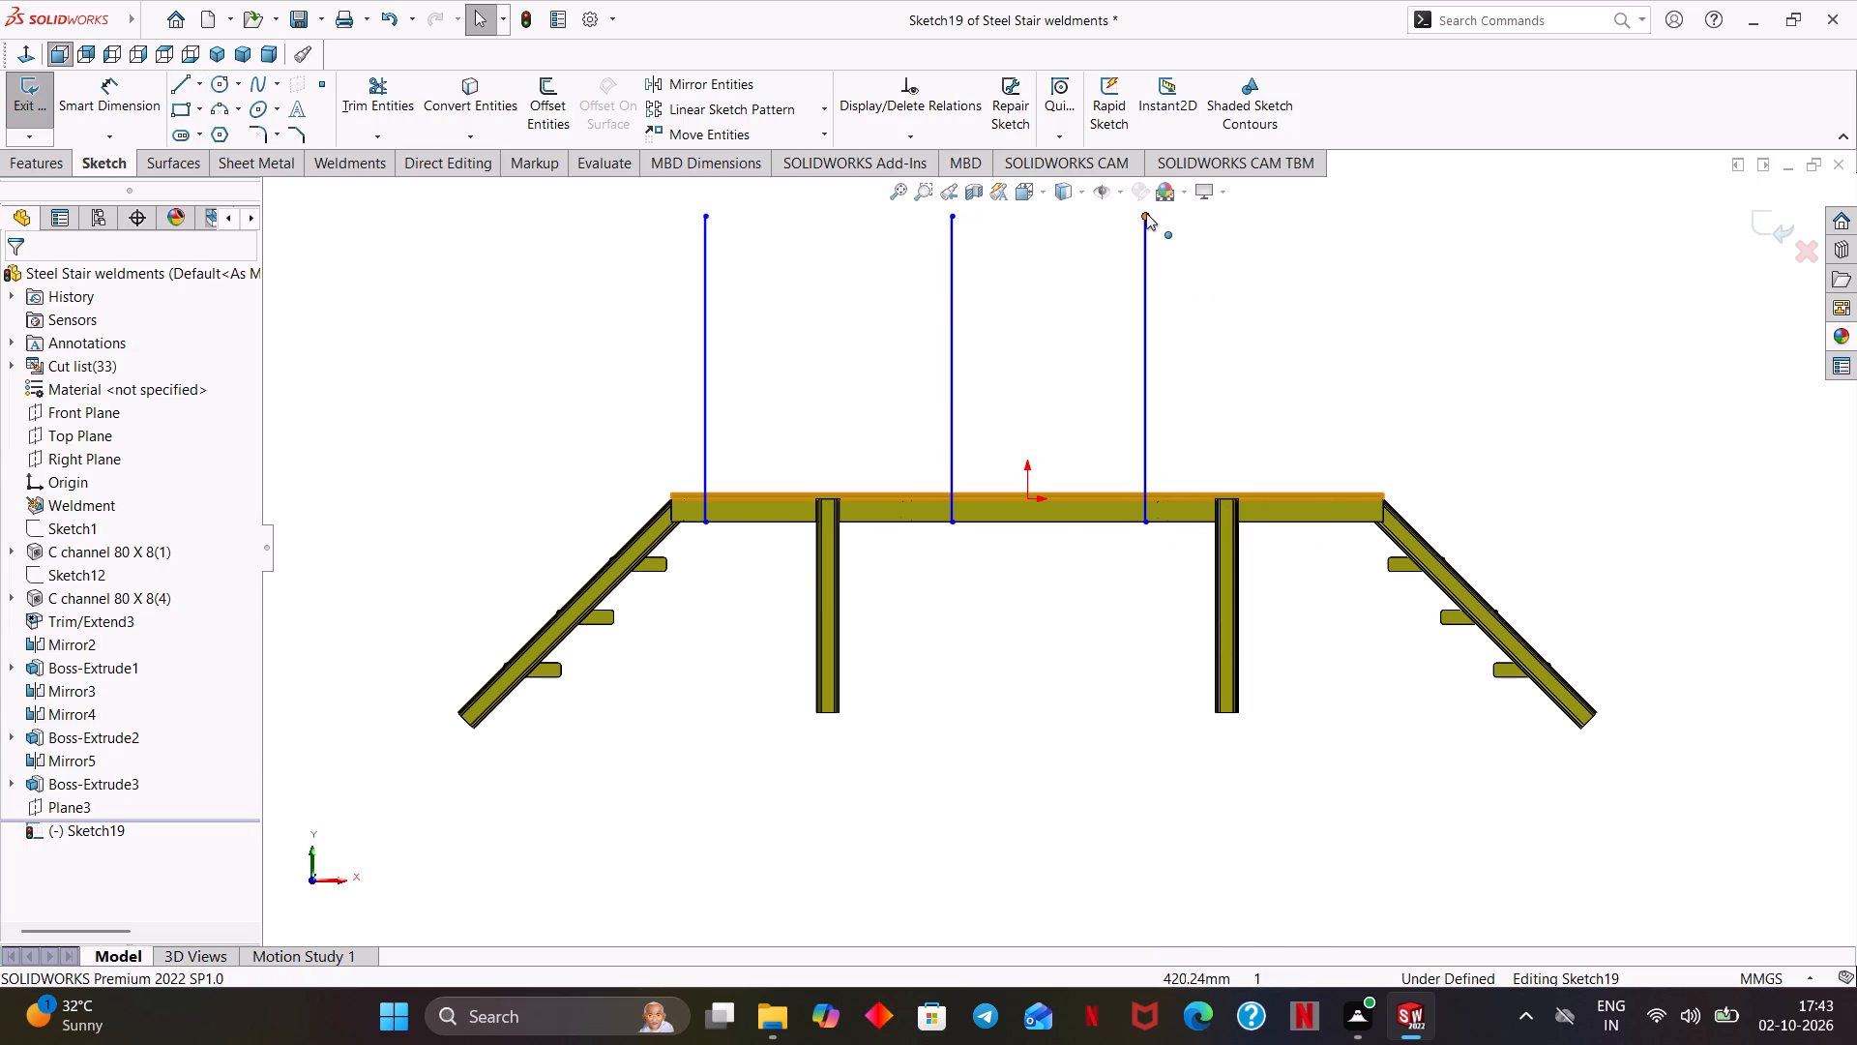
key(l)
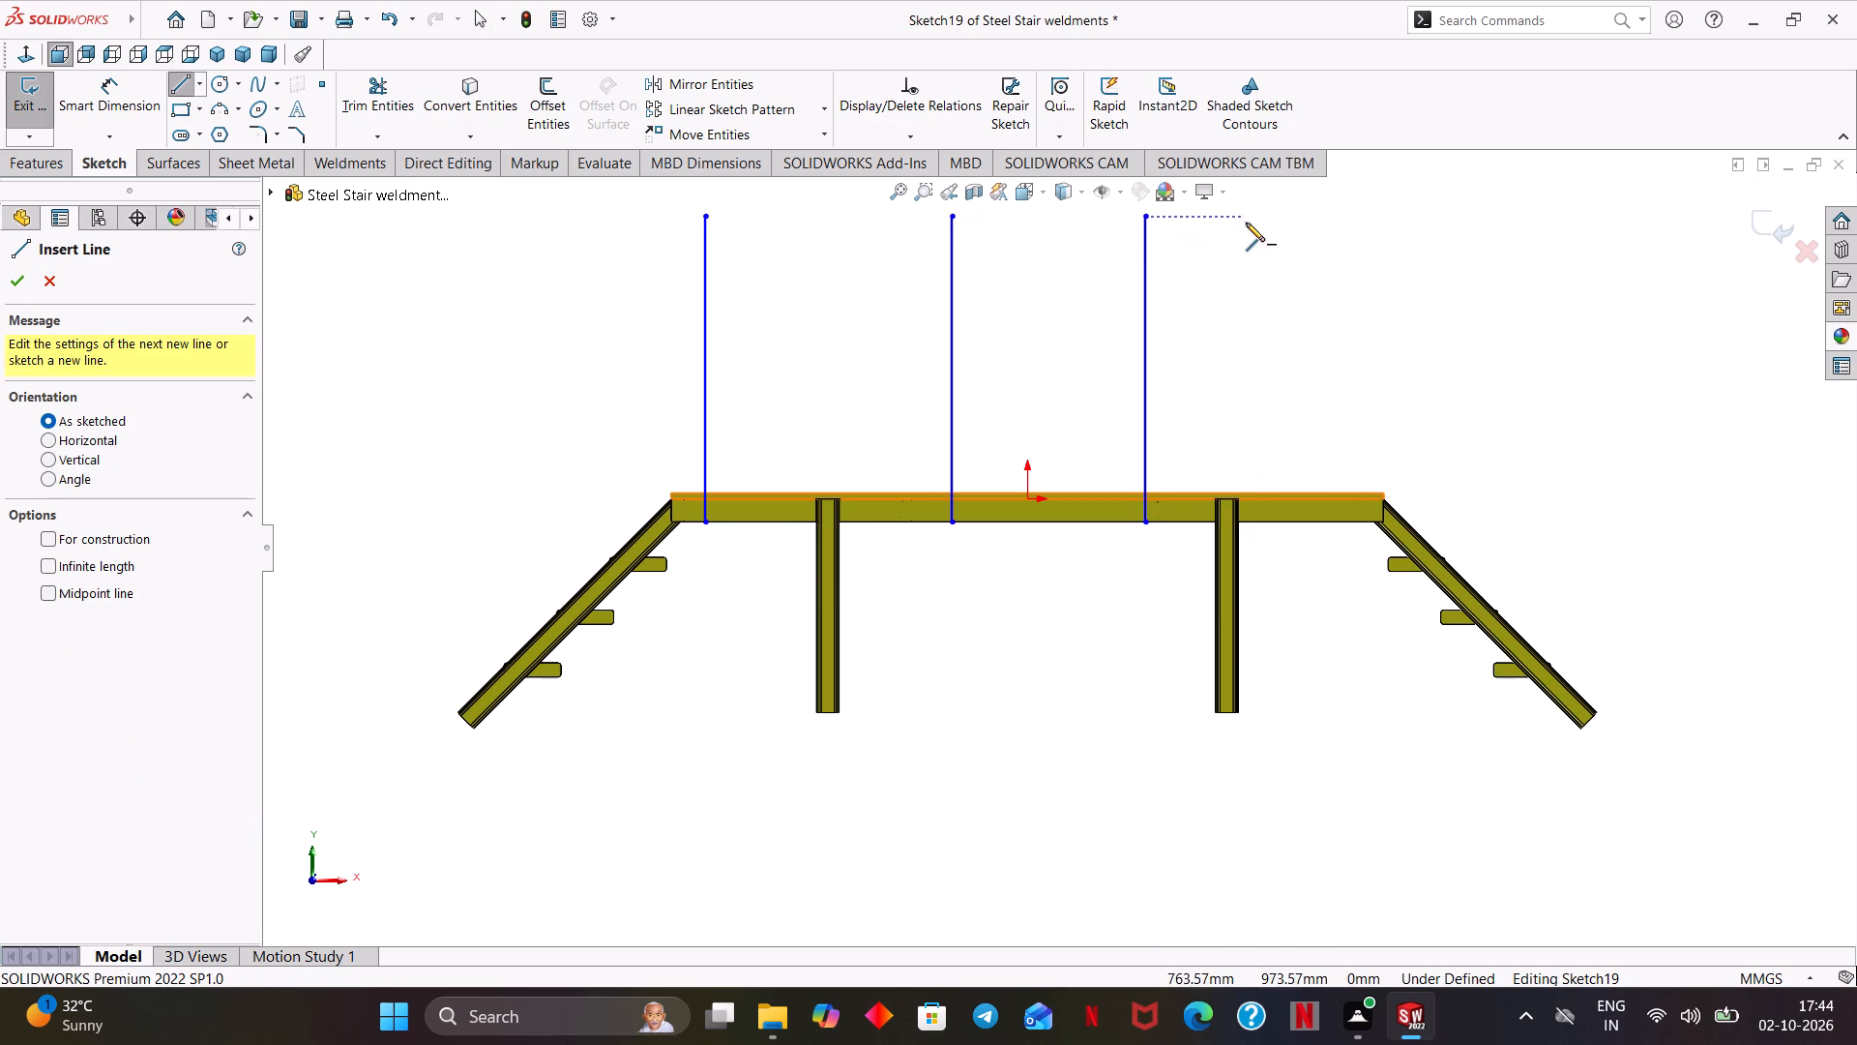
click(1325, 215)
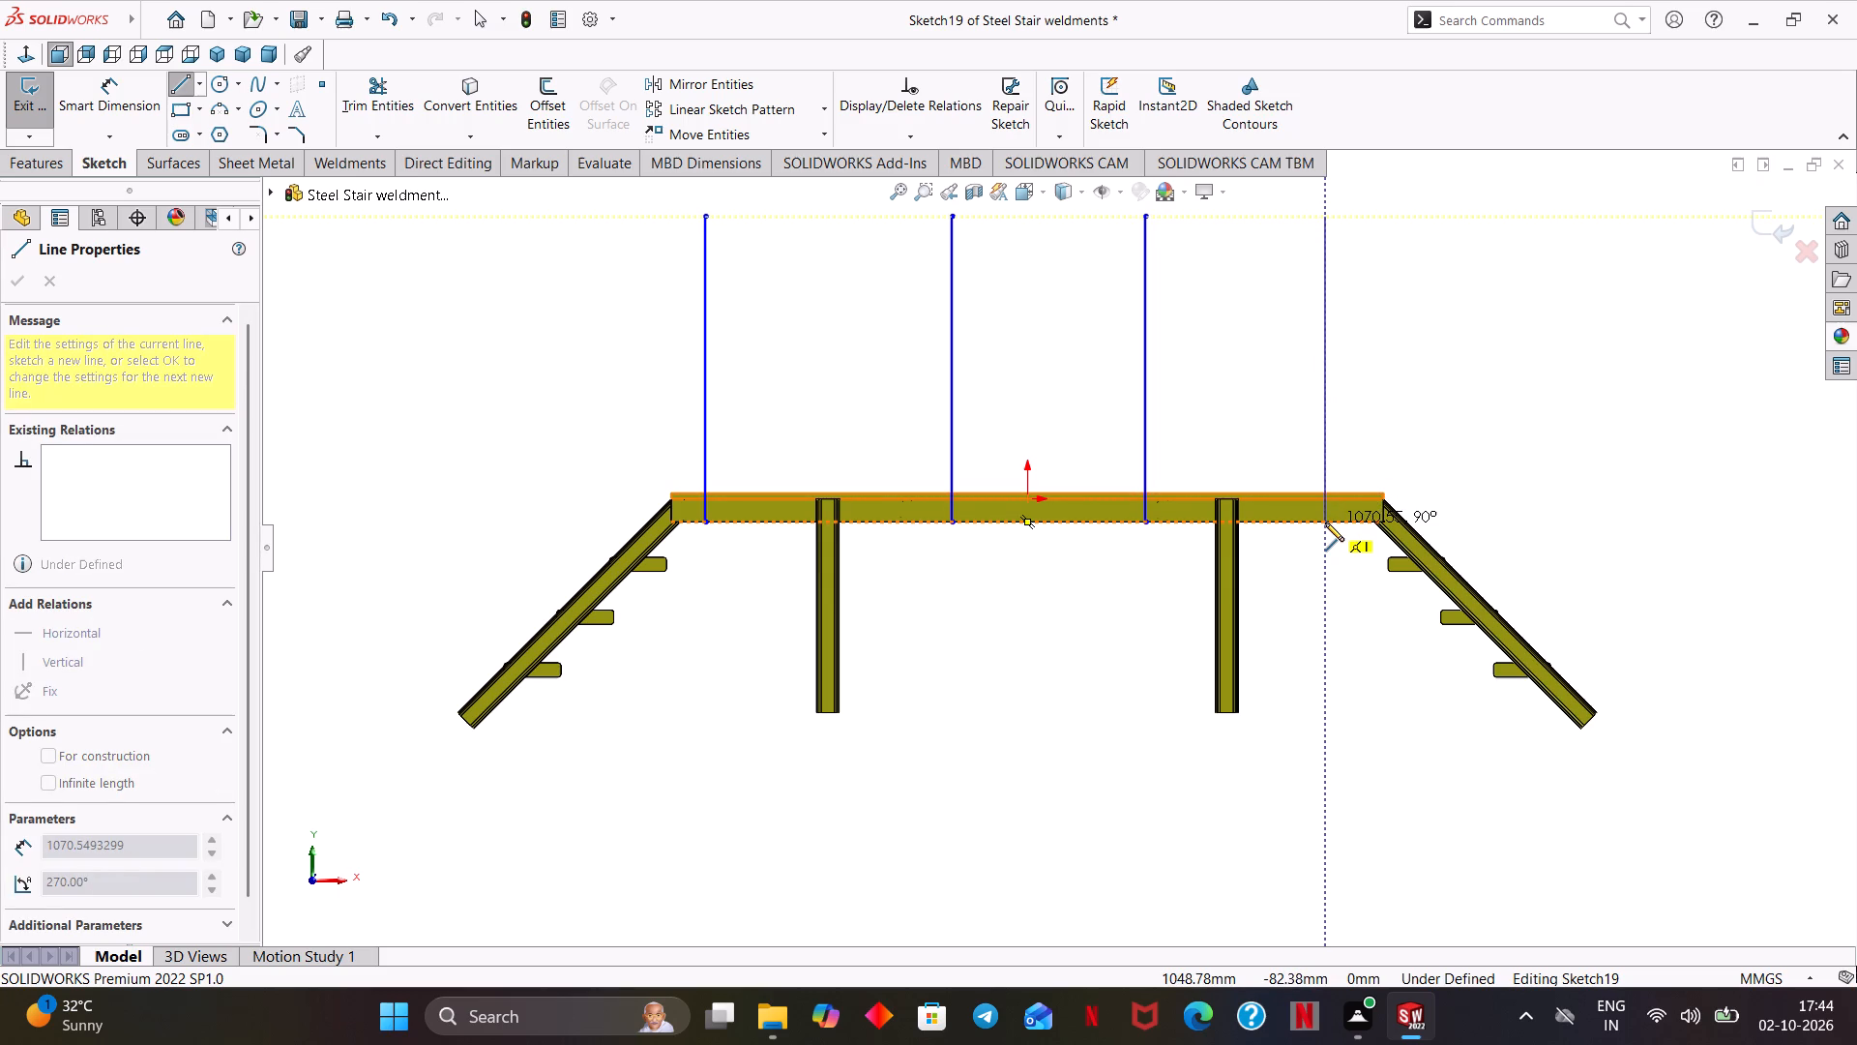
click(1325, 522)
right_click(1392, 397)
click(1440, 410)
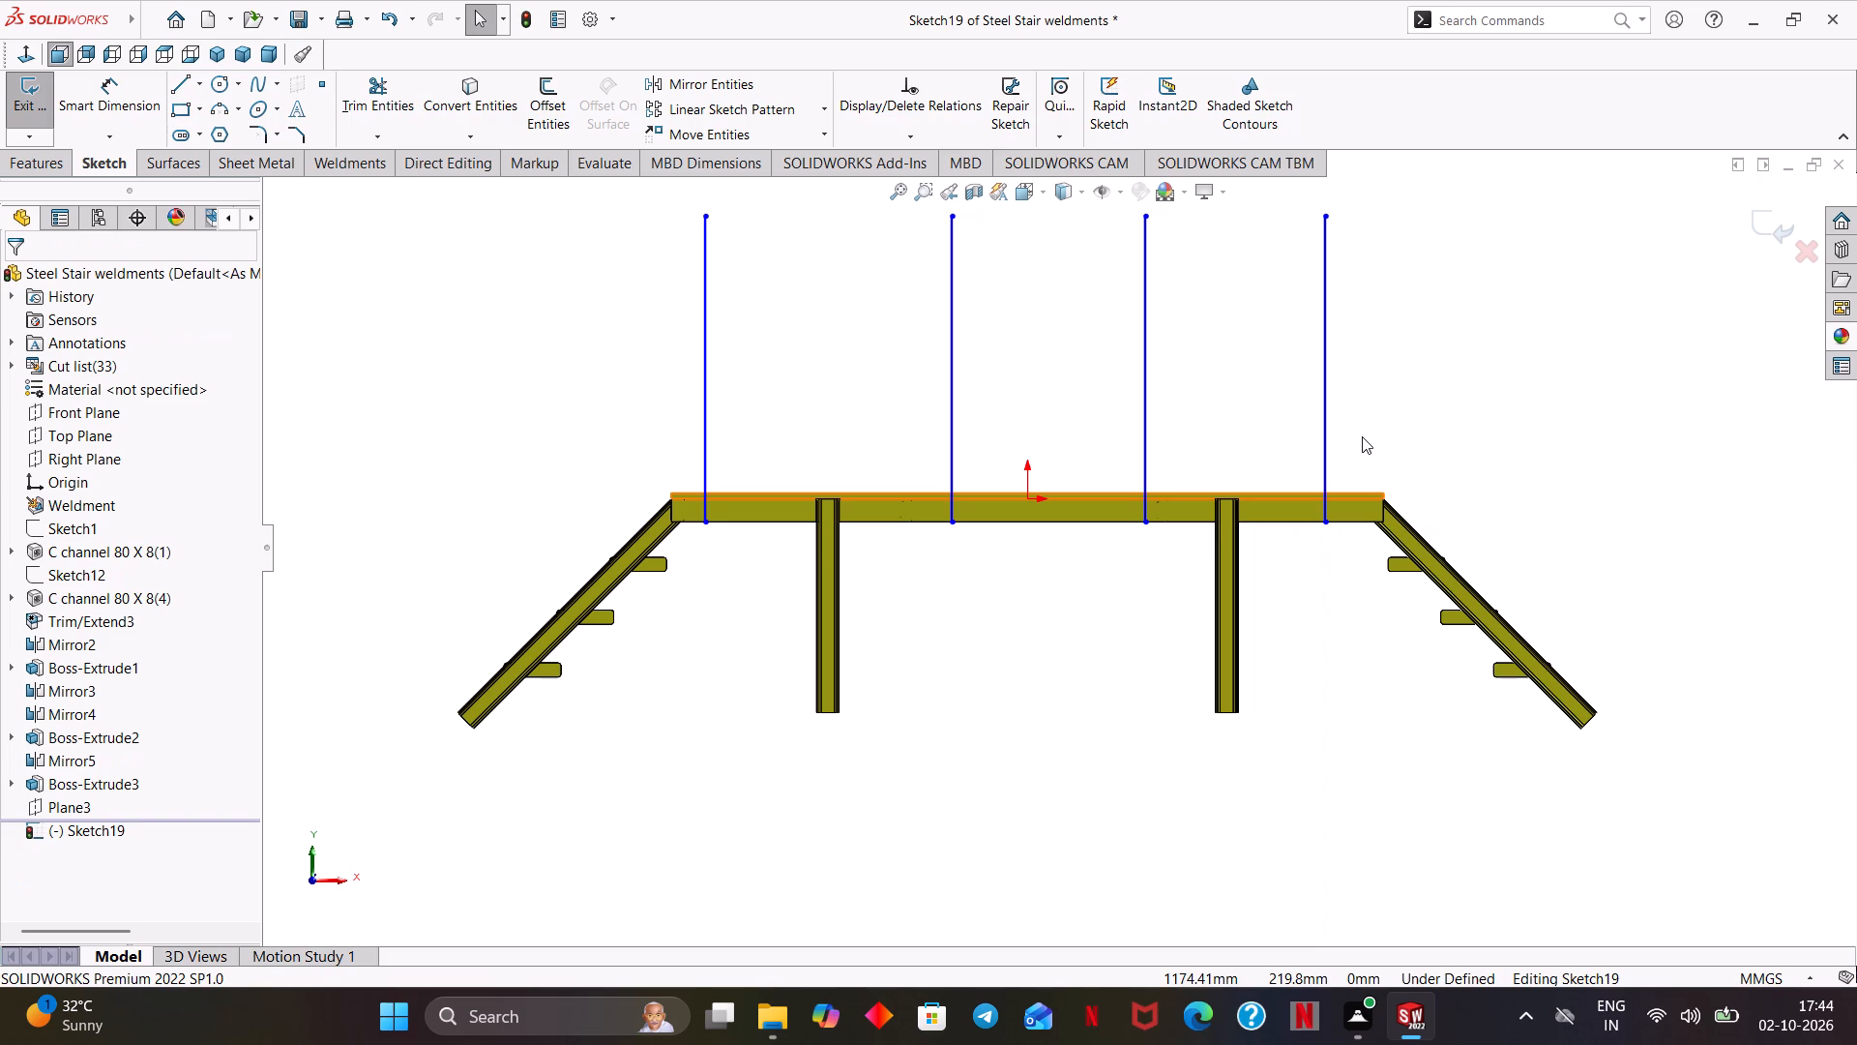
Apply an Equal relation to the four vertical post lines.
ctrl+middle_drag(1363, 437, 1371, 440)
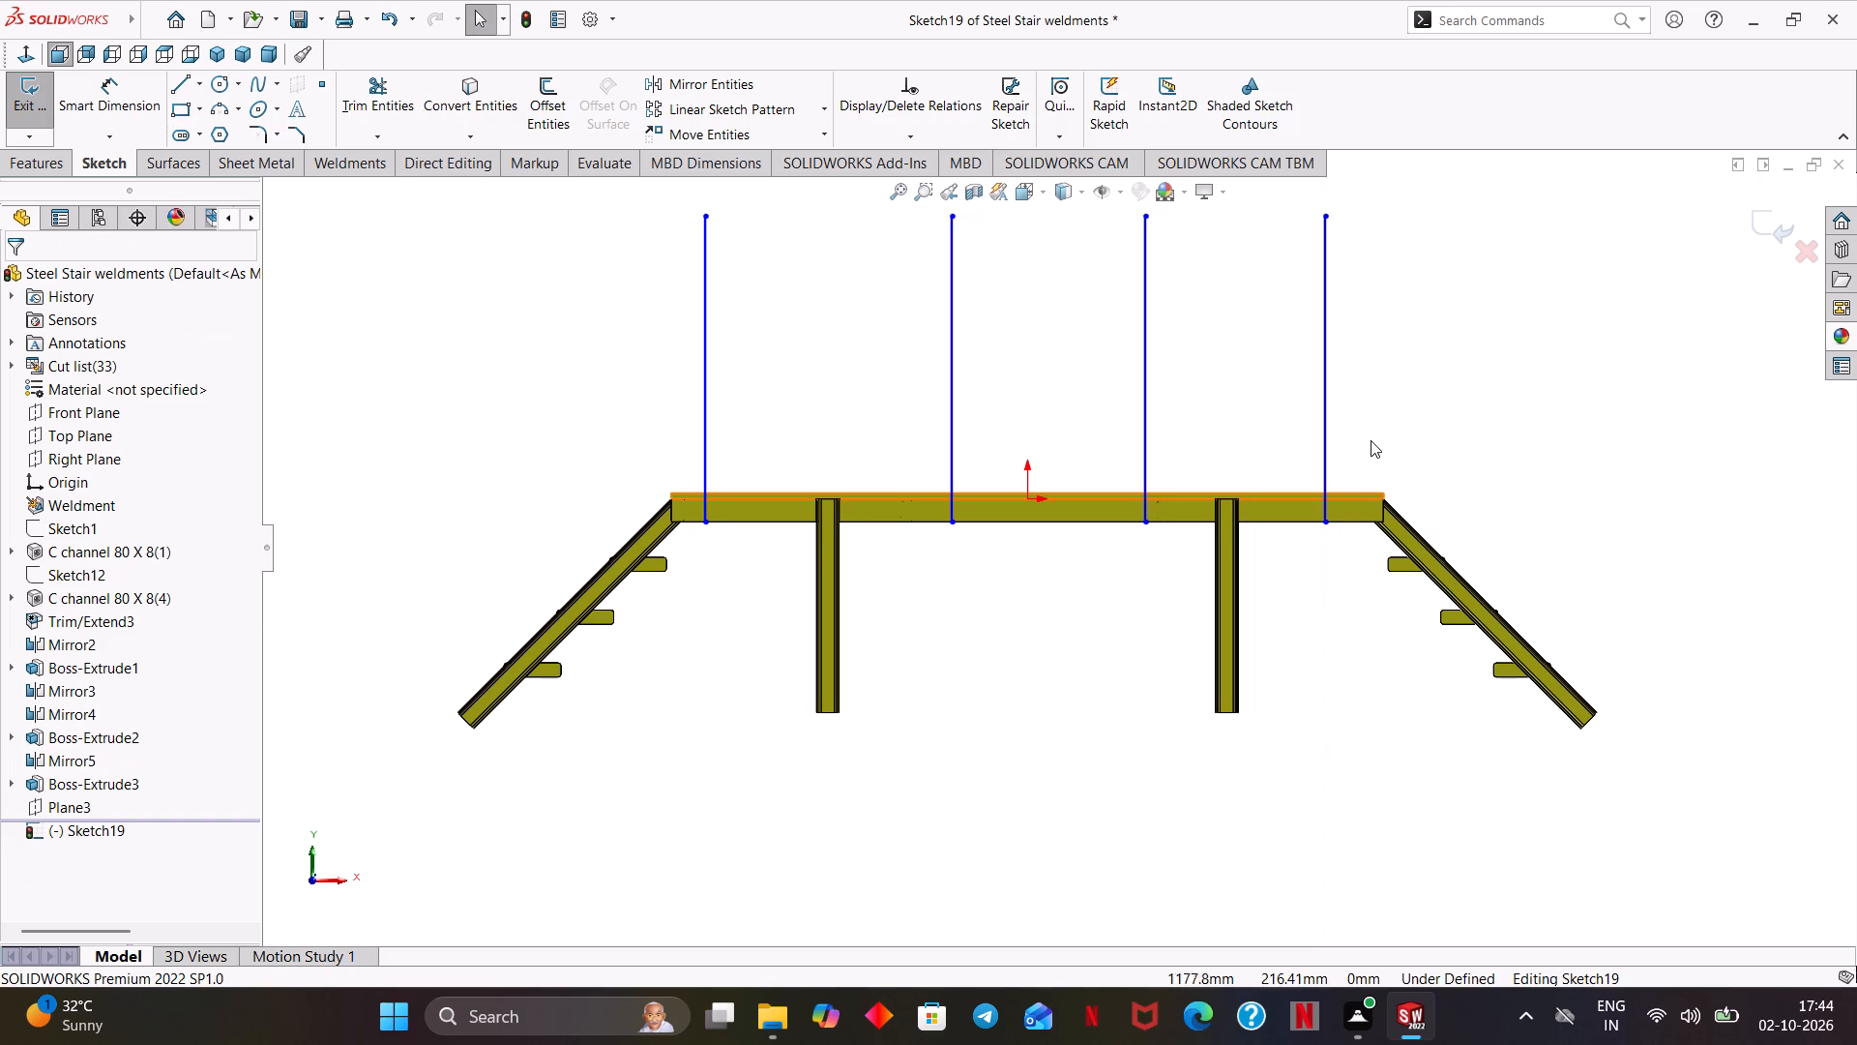
ctrl+middle_drag(1371, 440, 1357, 523)
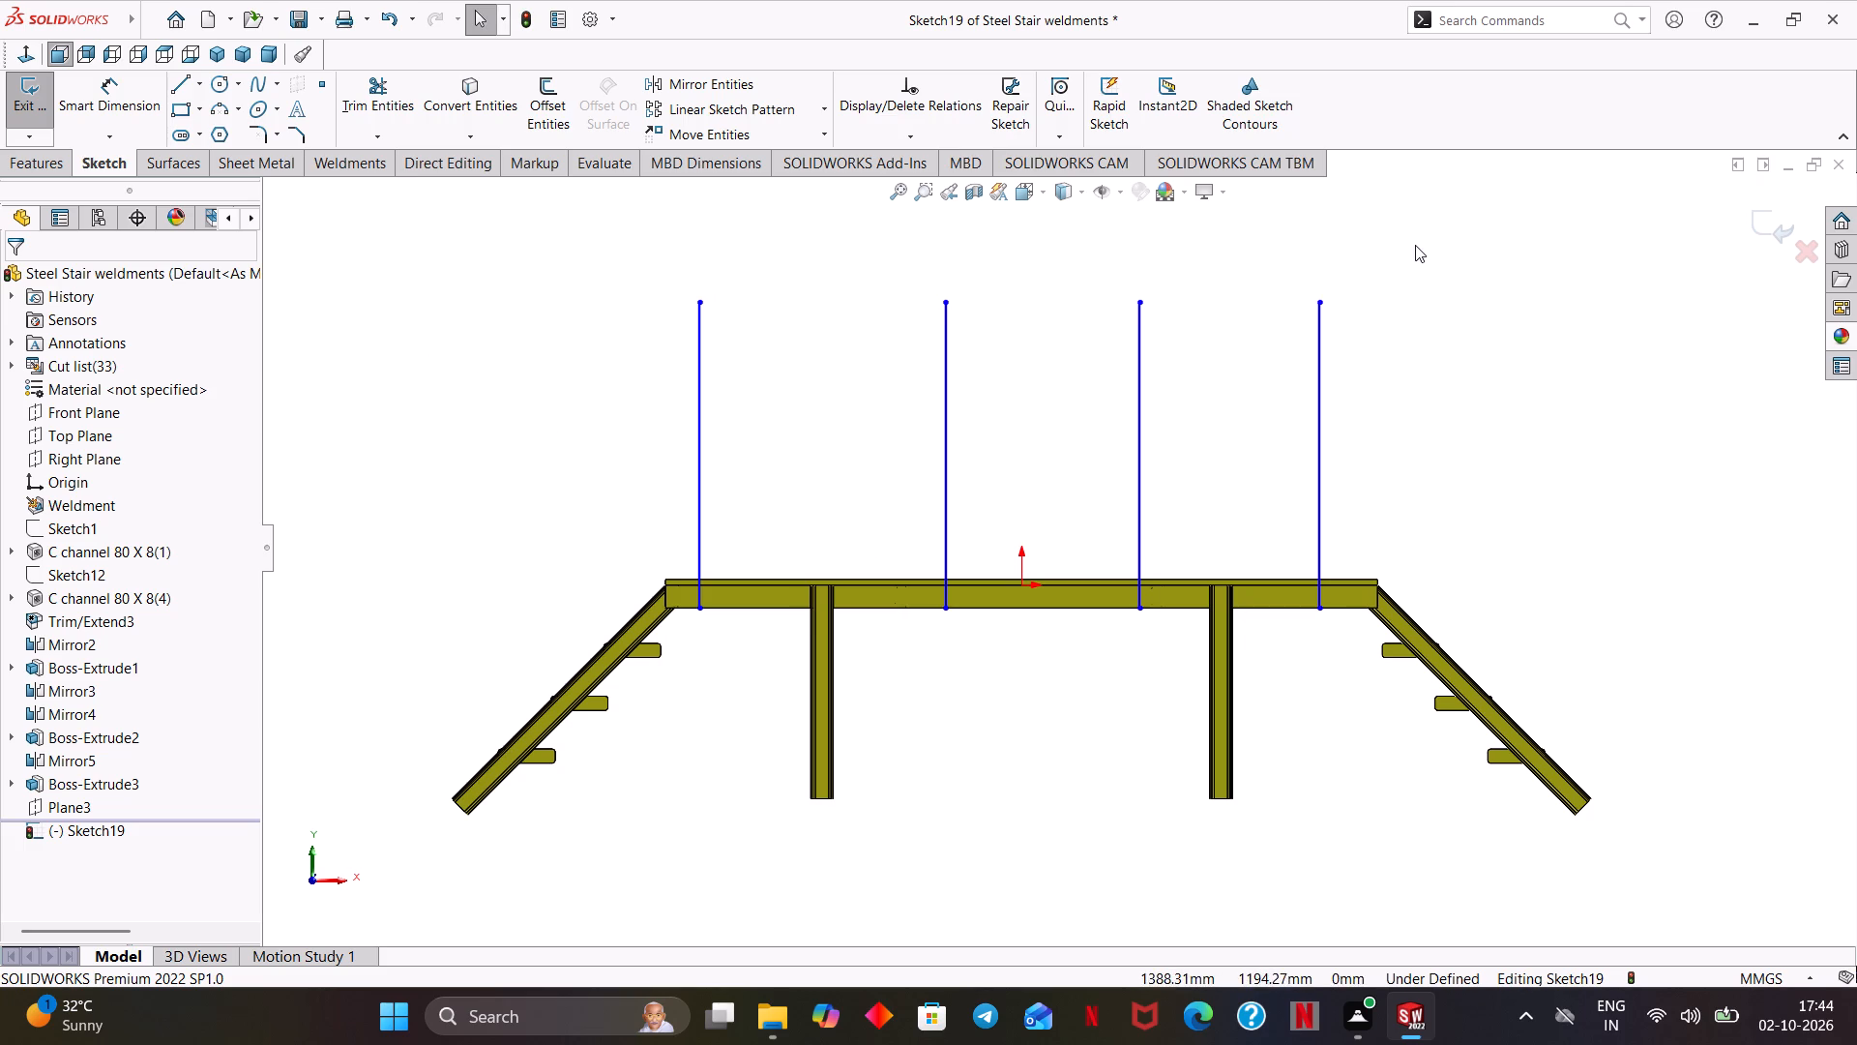
drag(1415, 245, 584, 451)
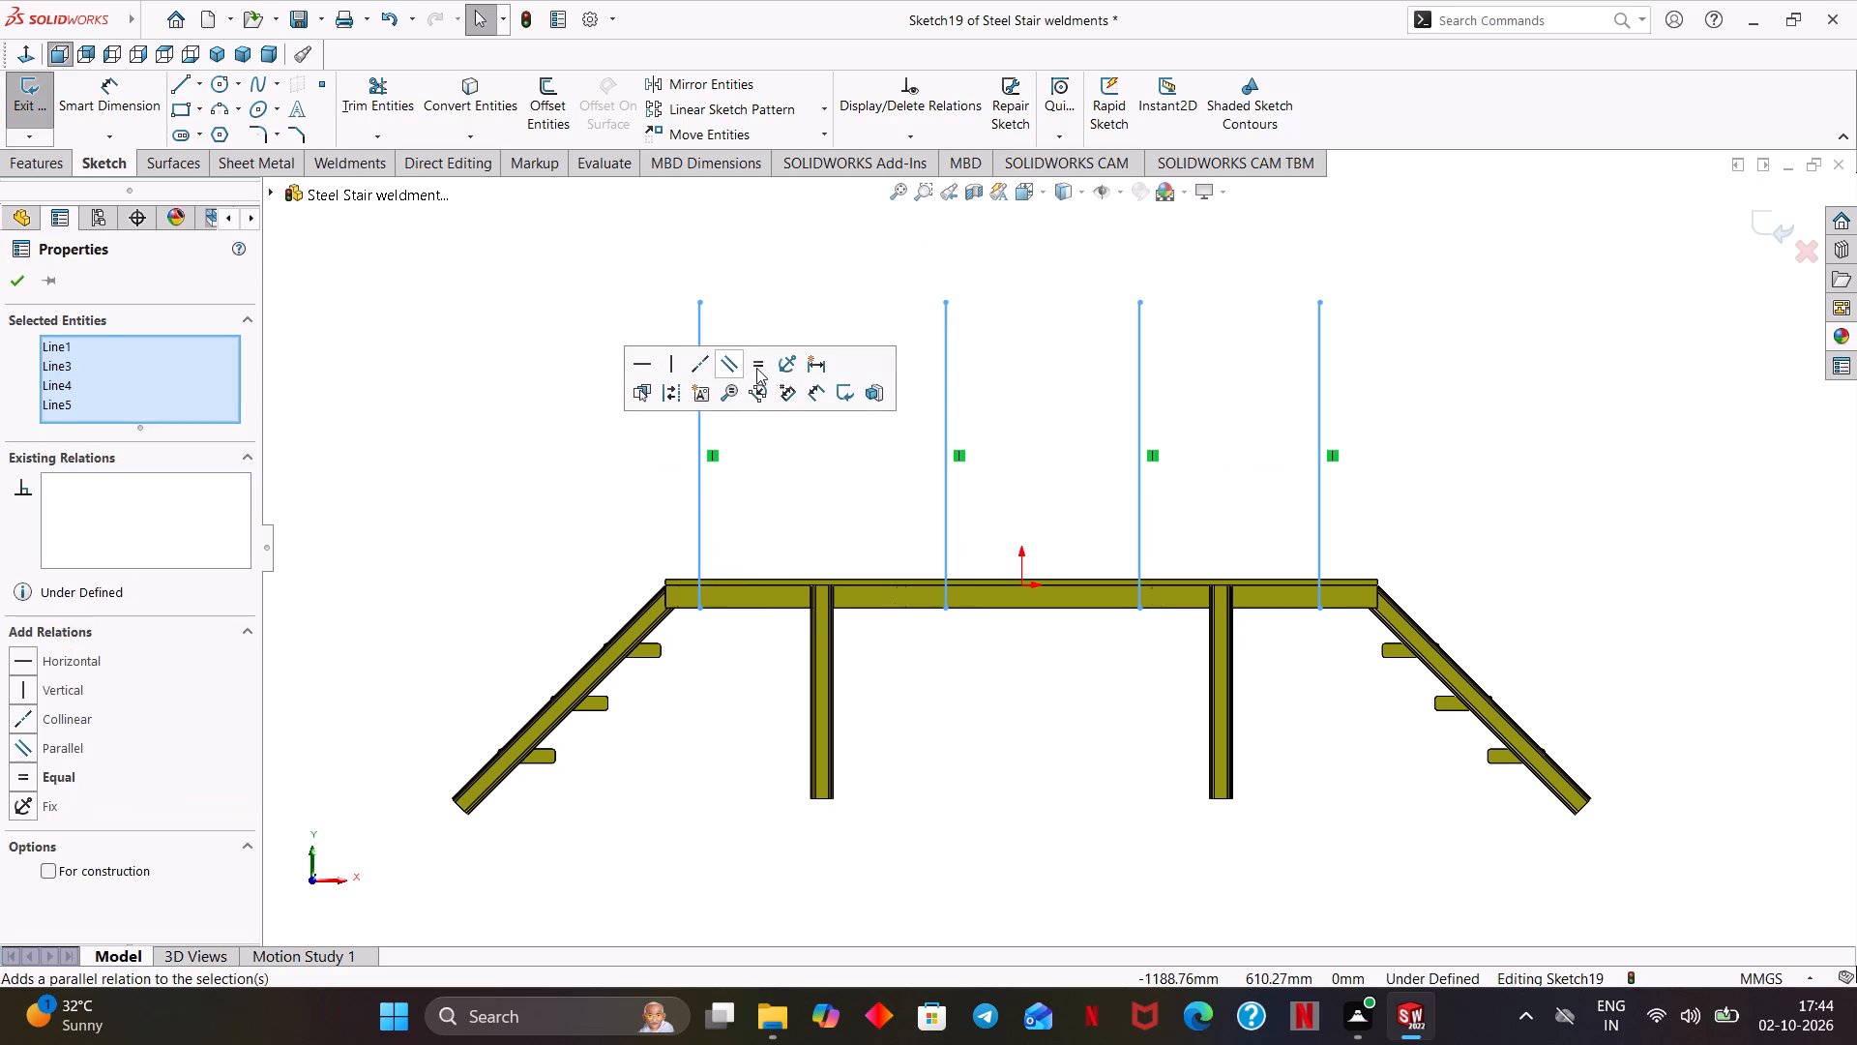
click(674, 371)
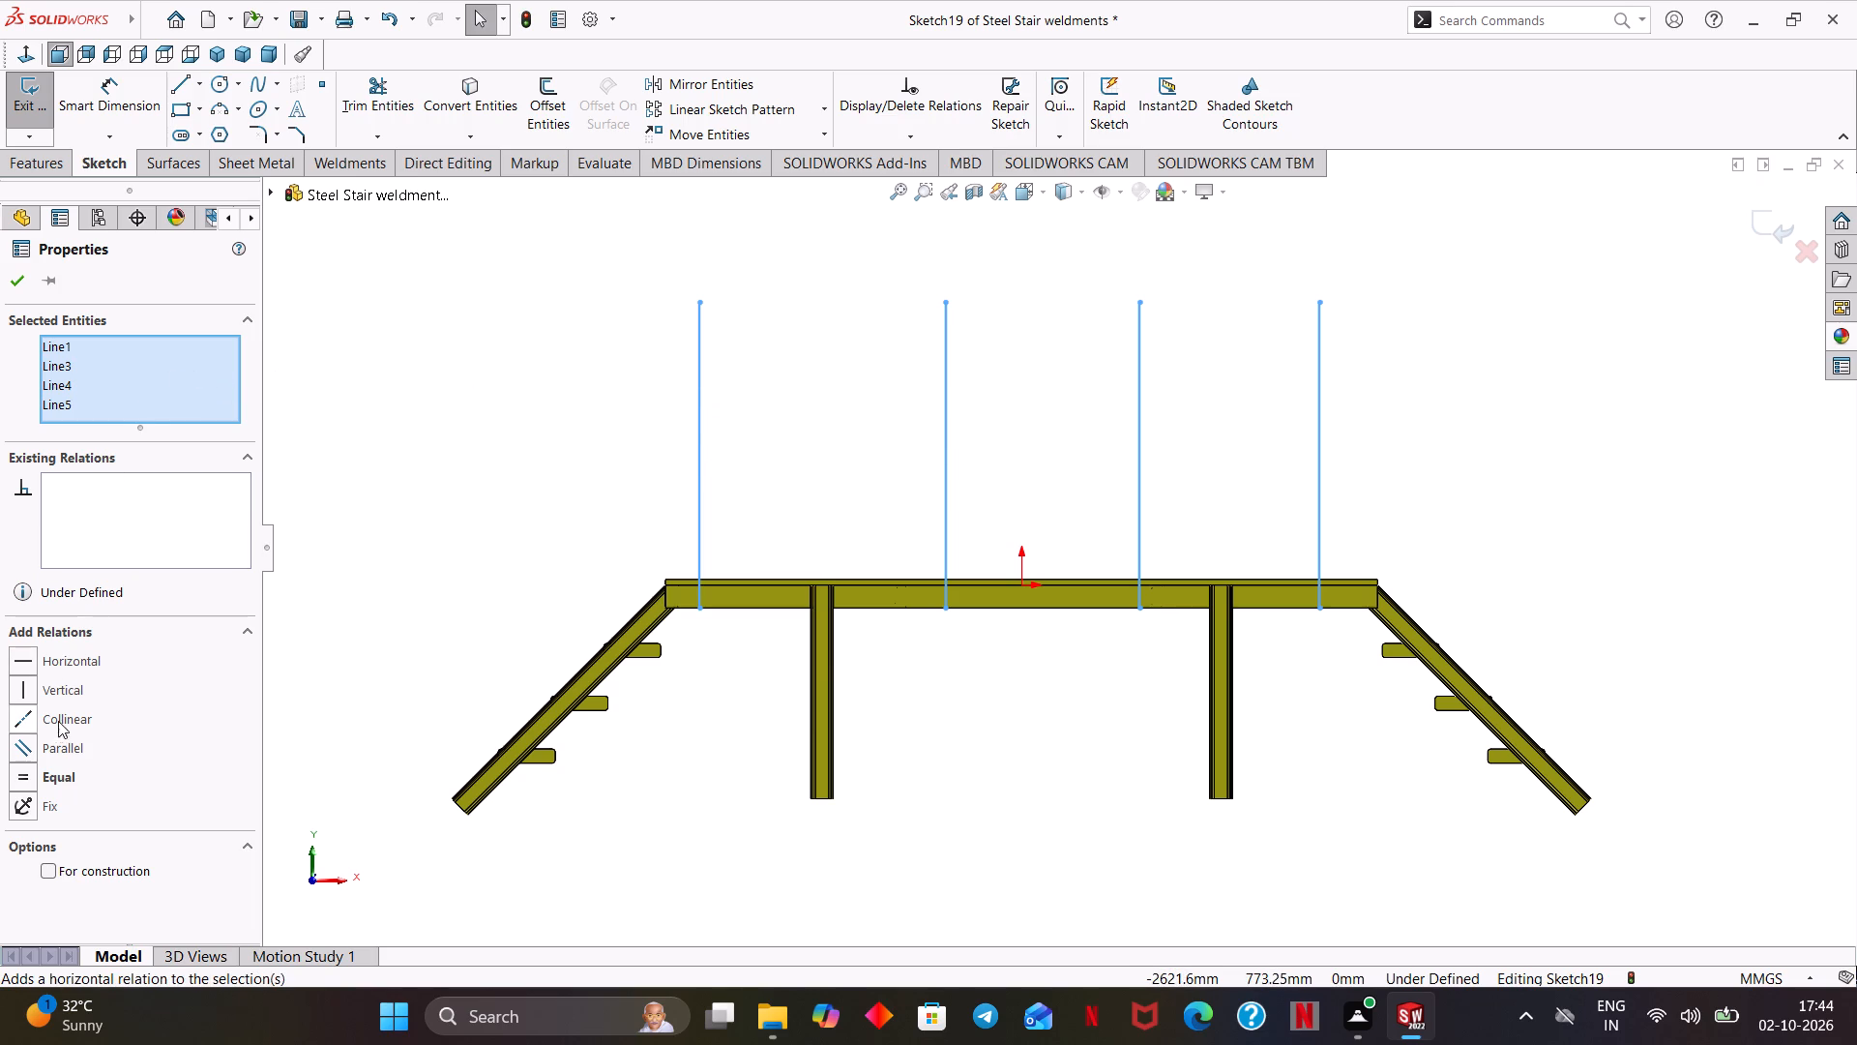
click(16, 767)
click(26, 775)
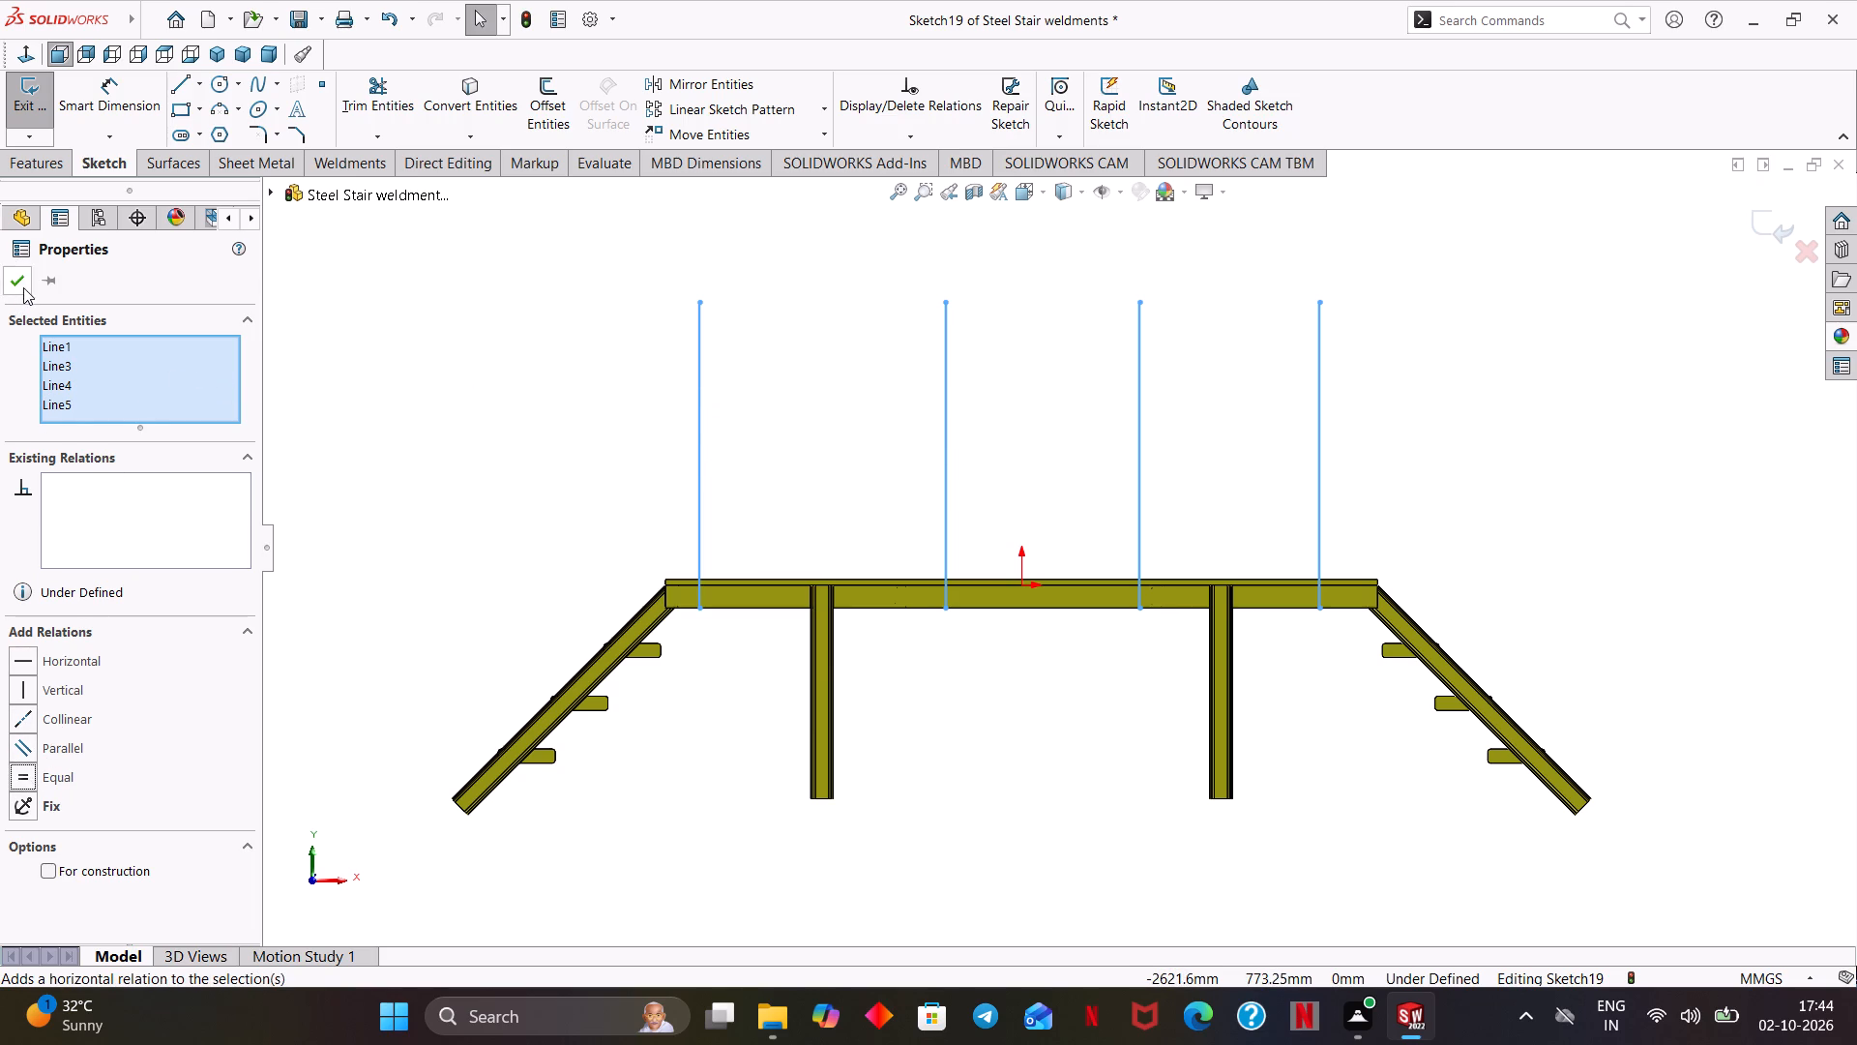
click(23, 287)
drag(1361, 246, 558, 471)
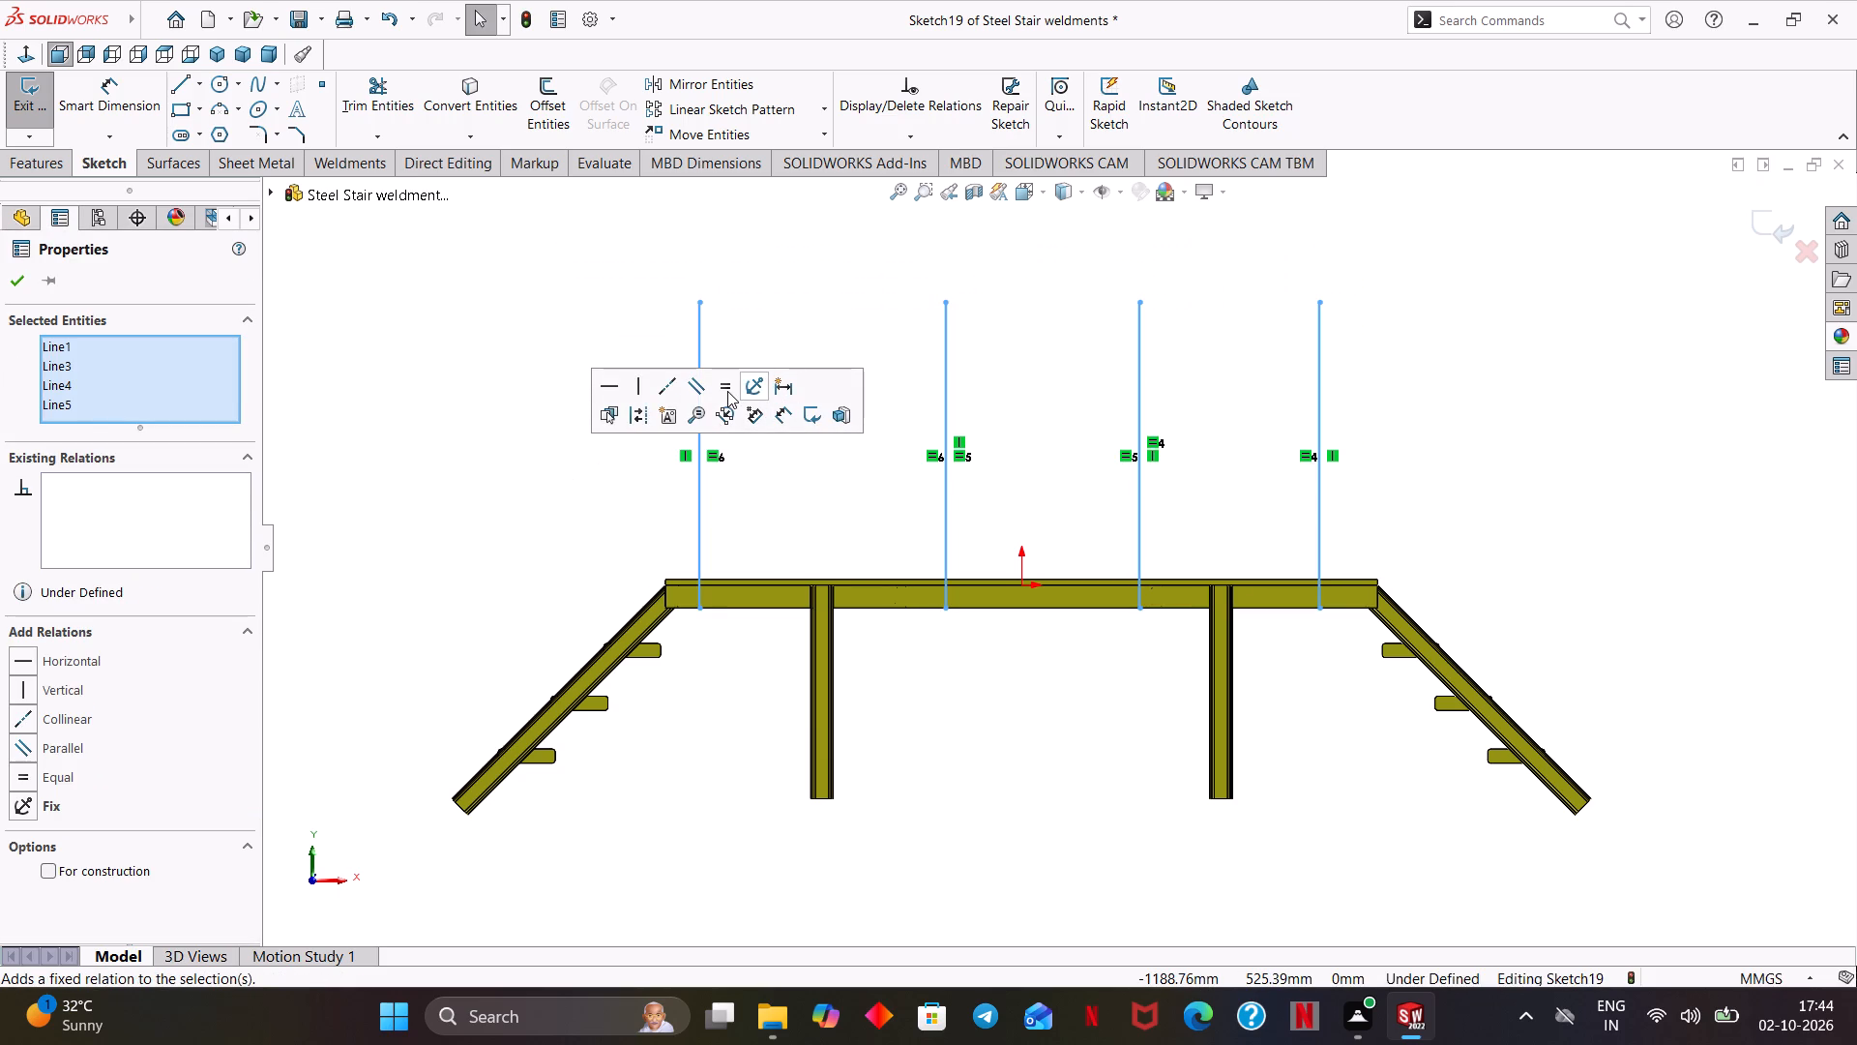
click(727, 391)
click(727, 391)
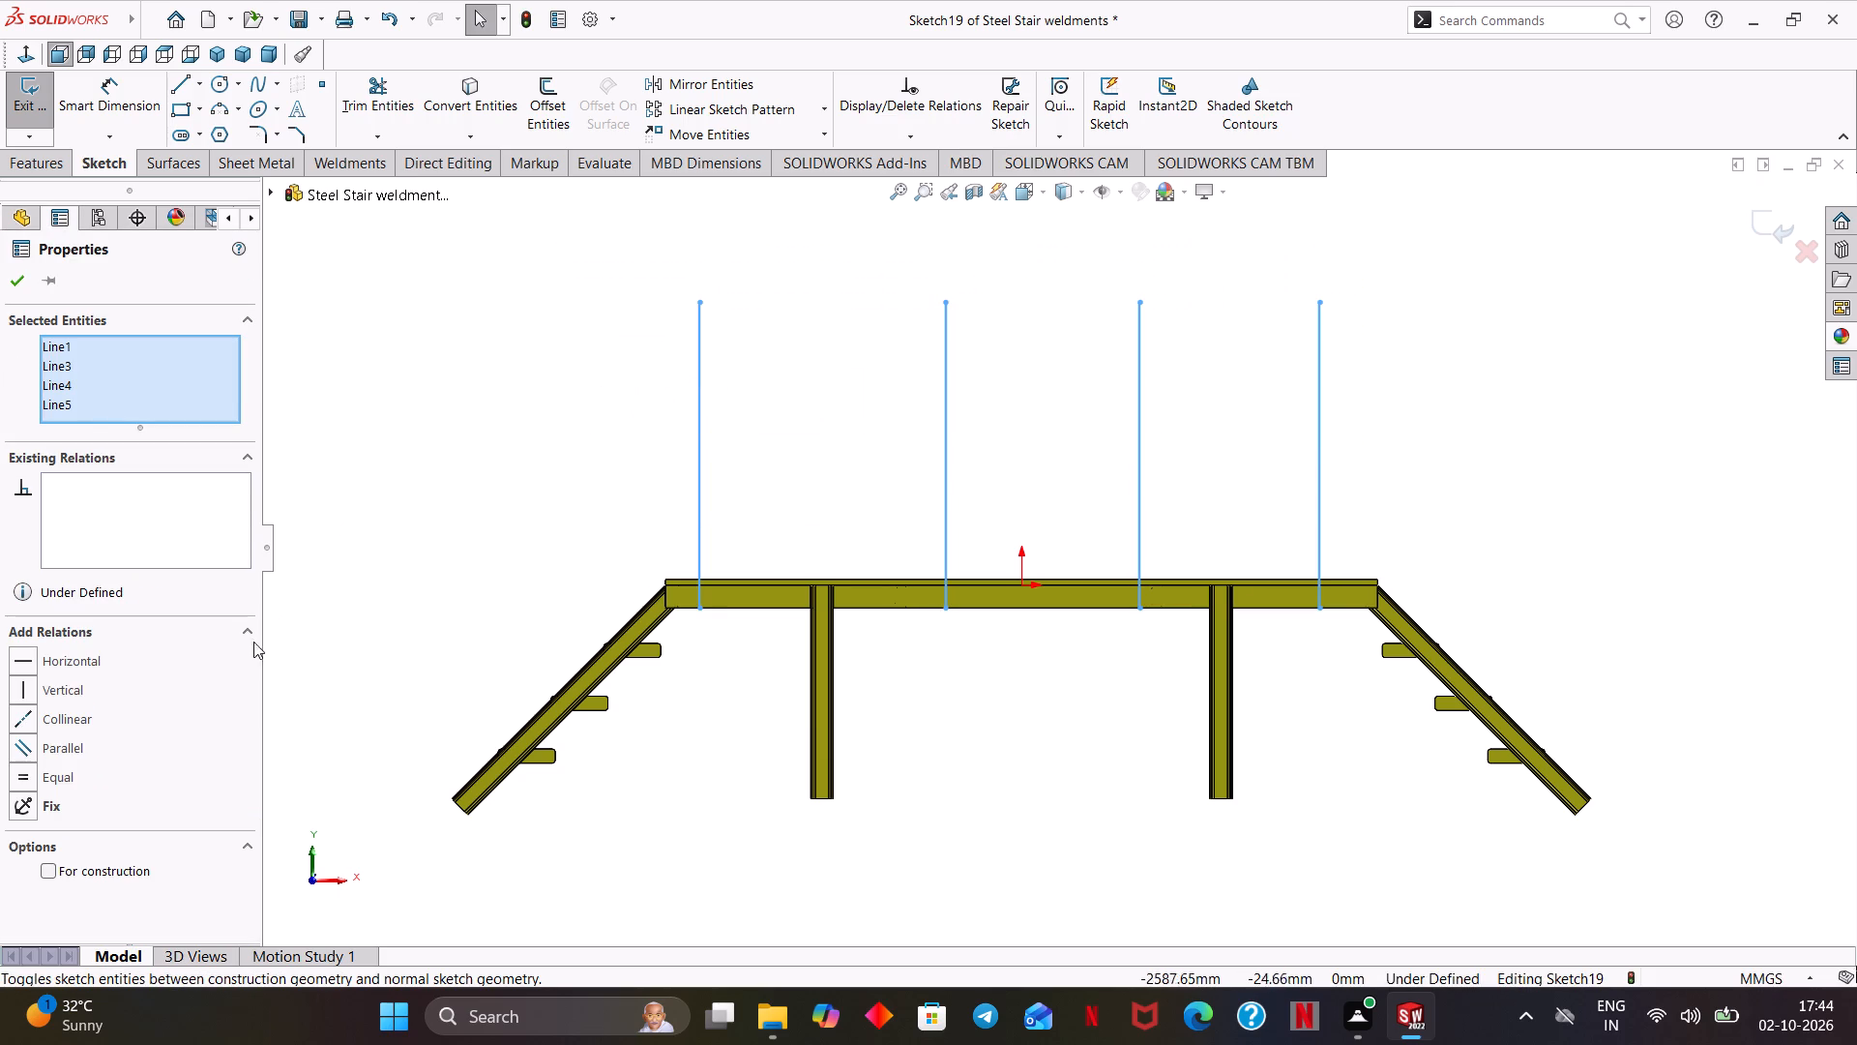
click(24, 287)
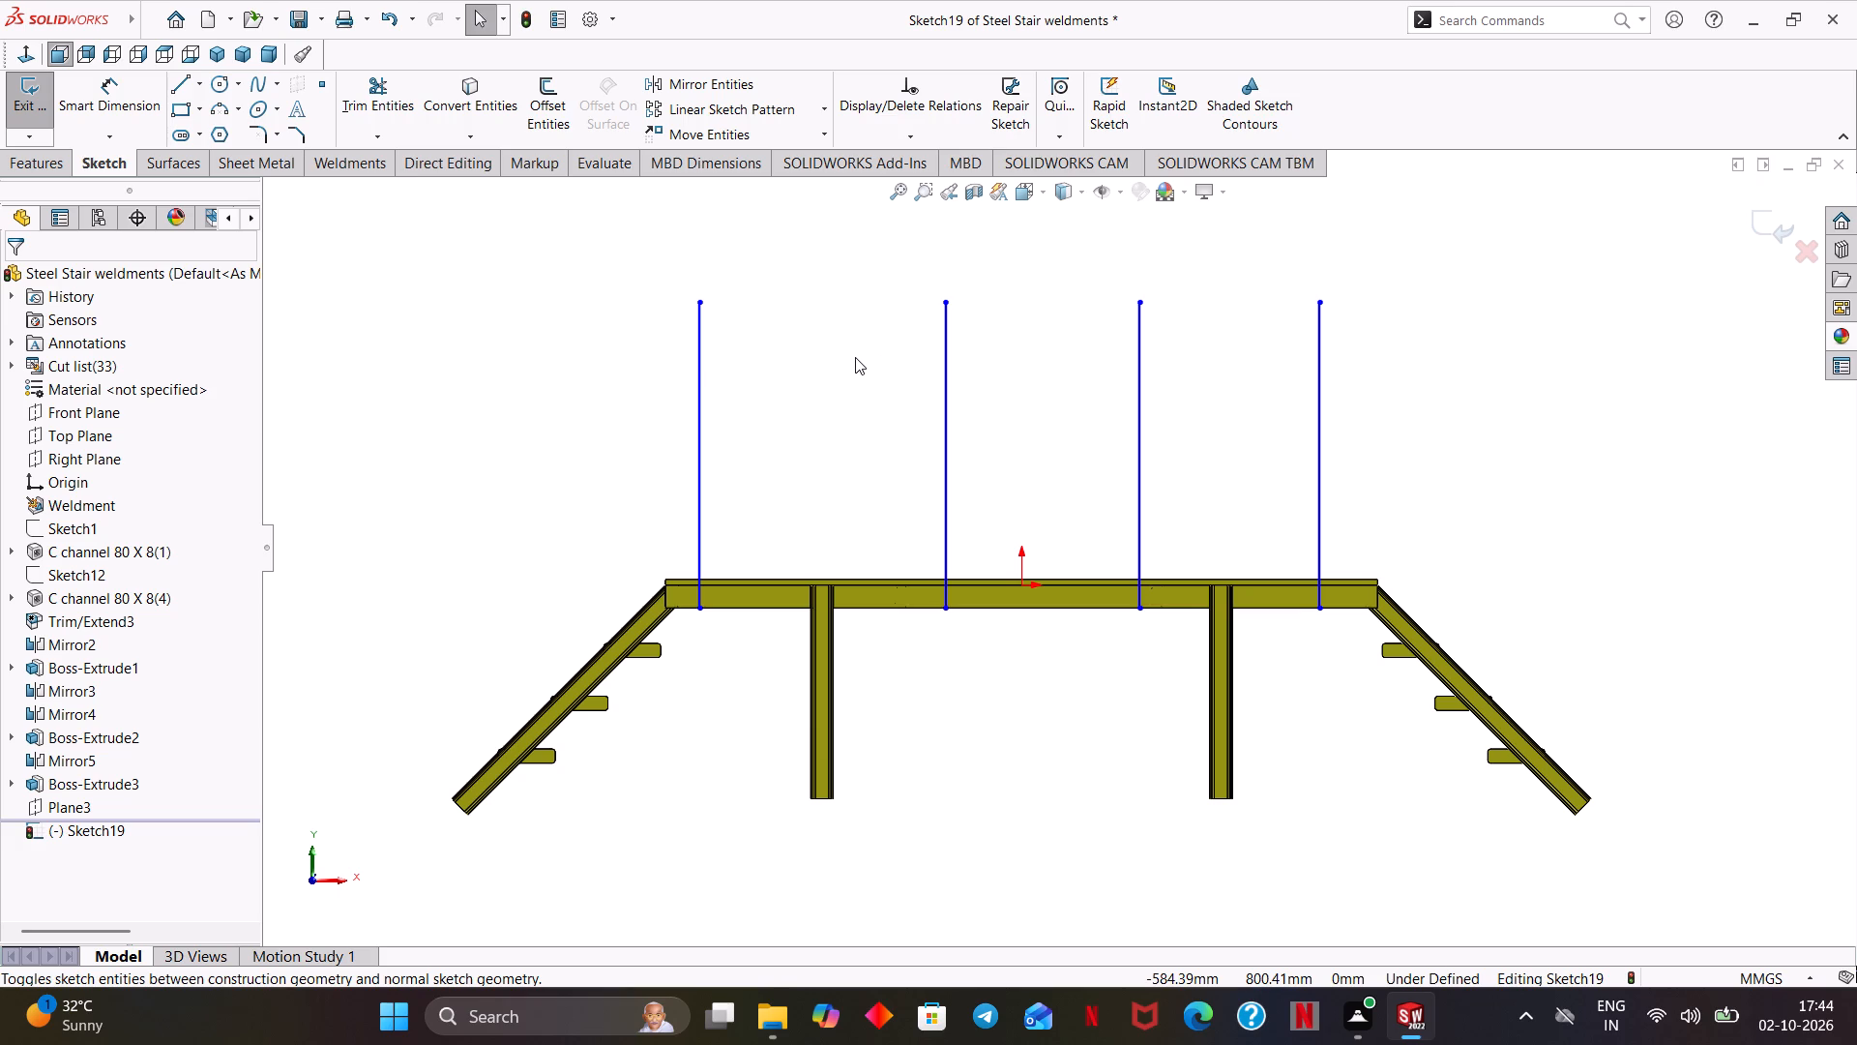
Sketch a horizontal line about 2176 mm long joining the tops of the first and fourth vertical post lines.
key(l)
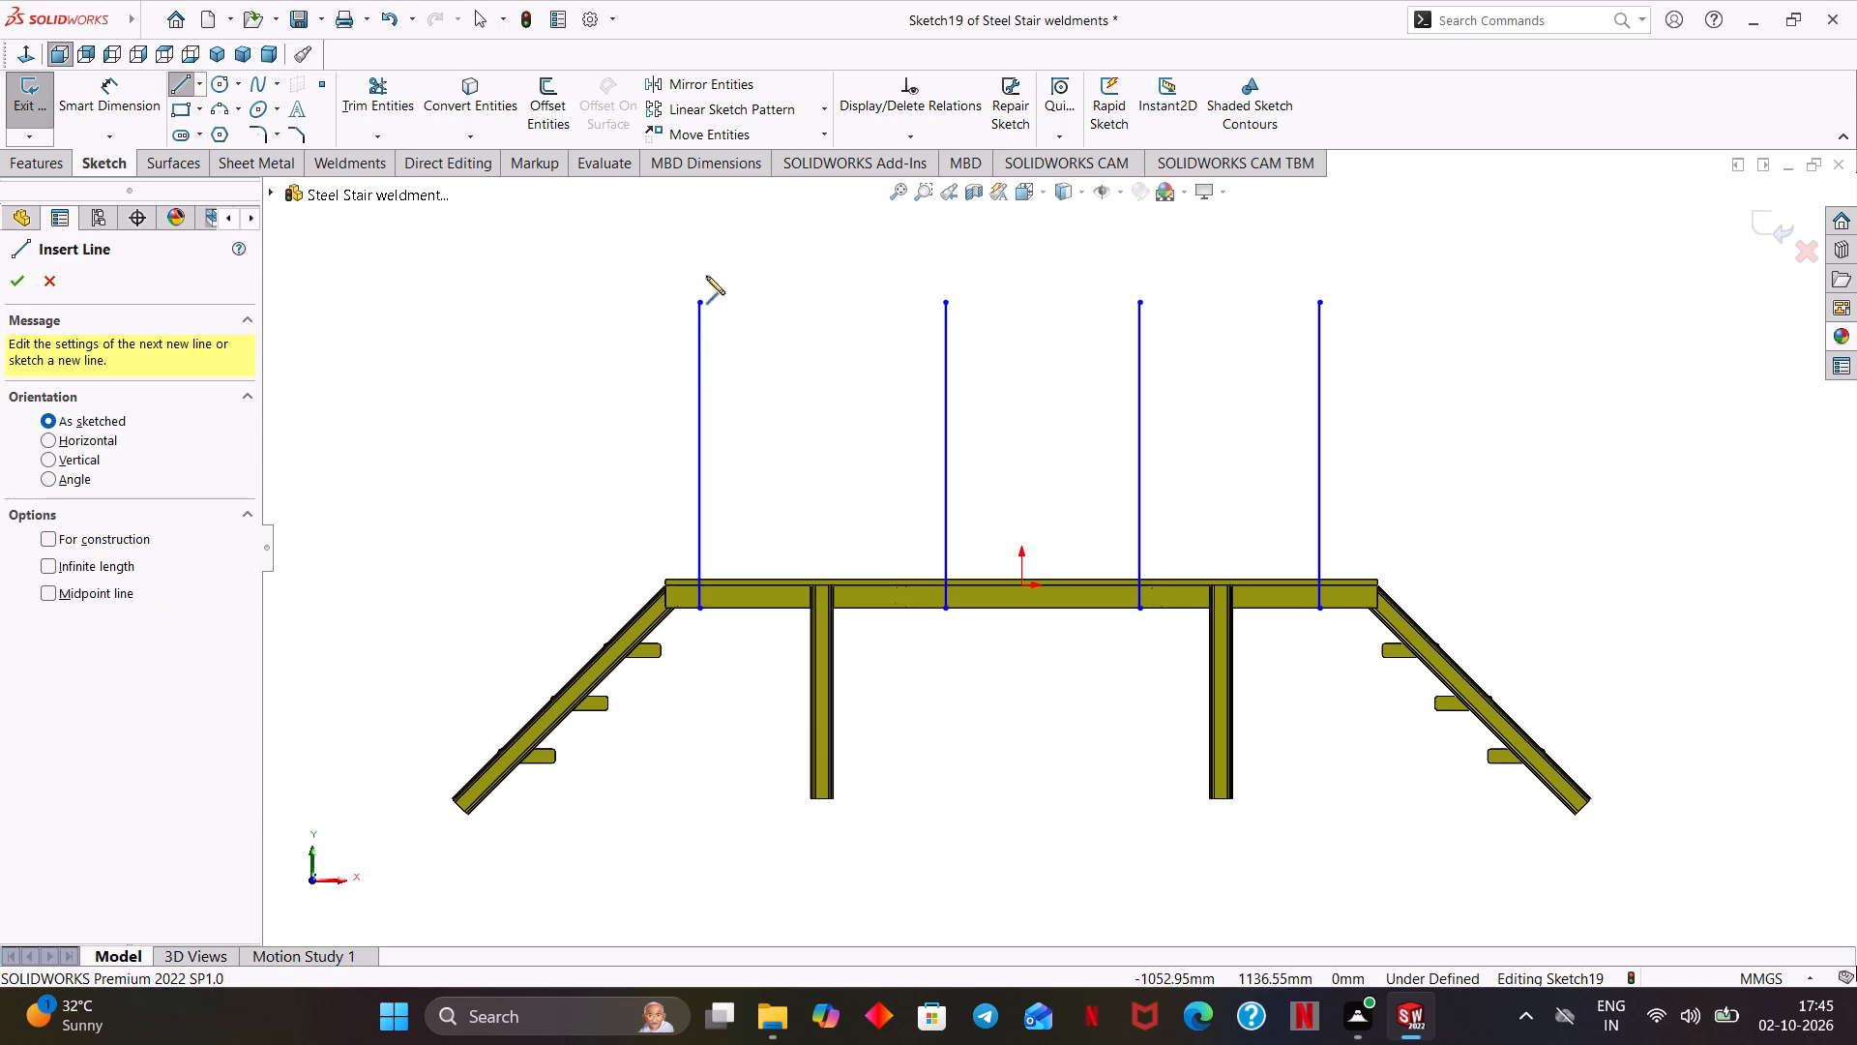
click(701, 304)
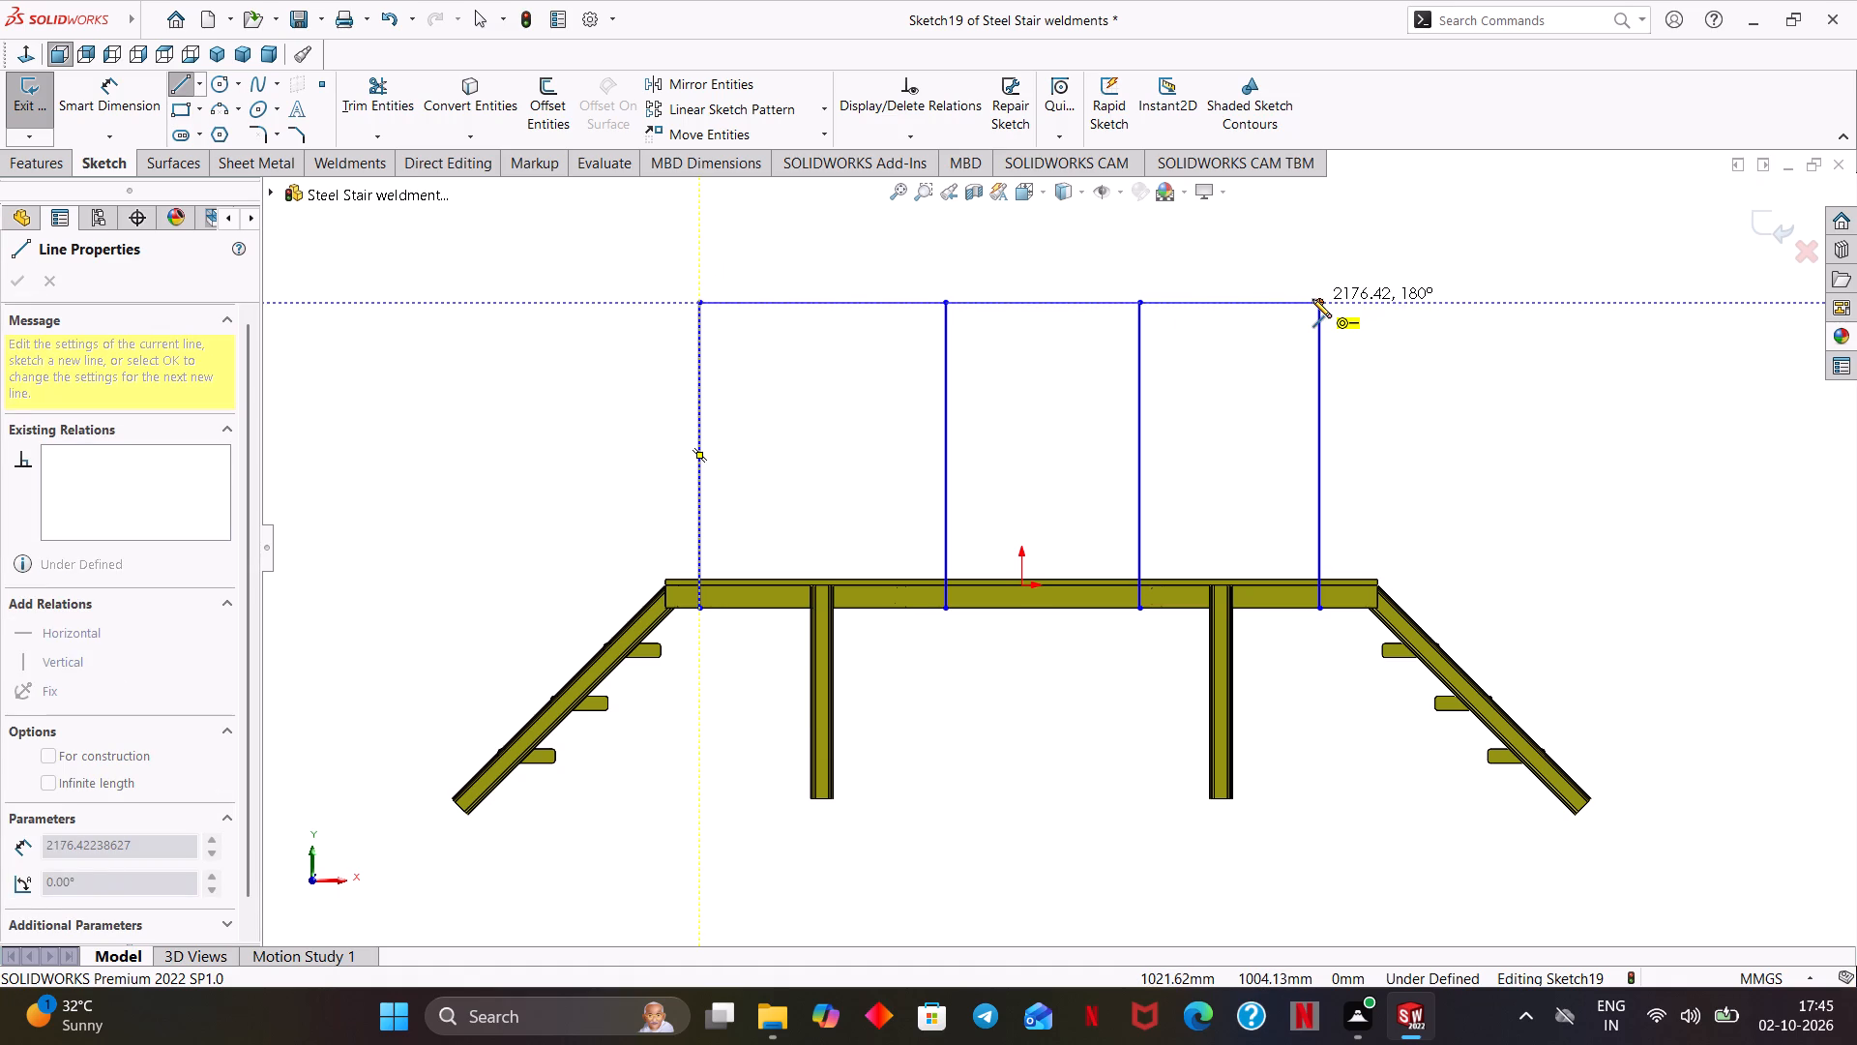
click(1319, 299)
right_click(1422, 270)
click(1473, 288)
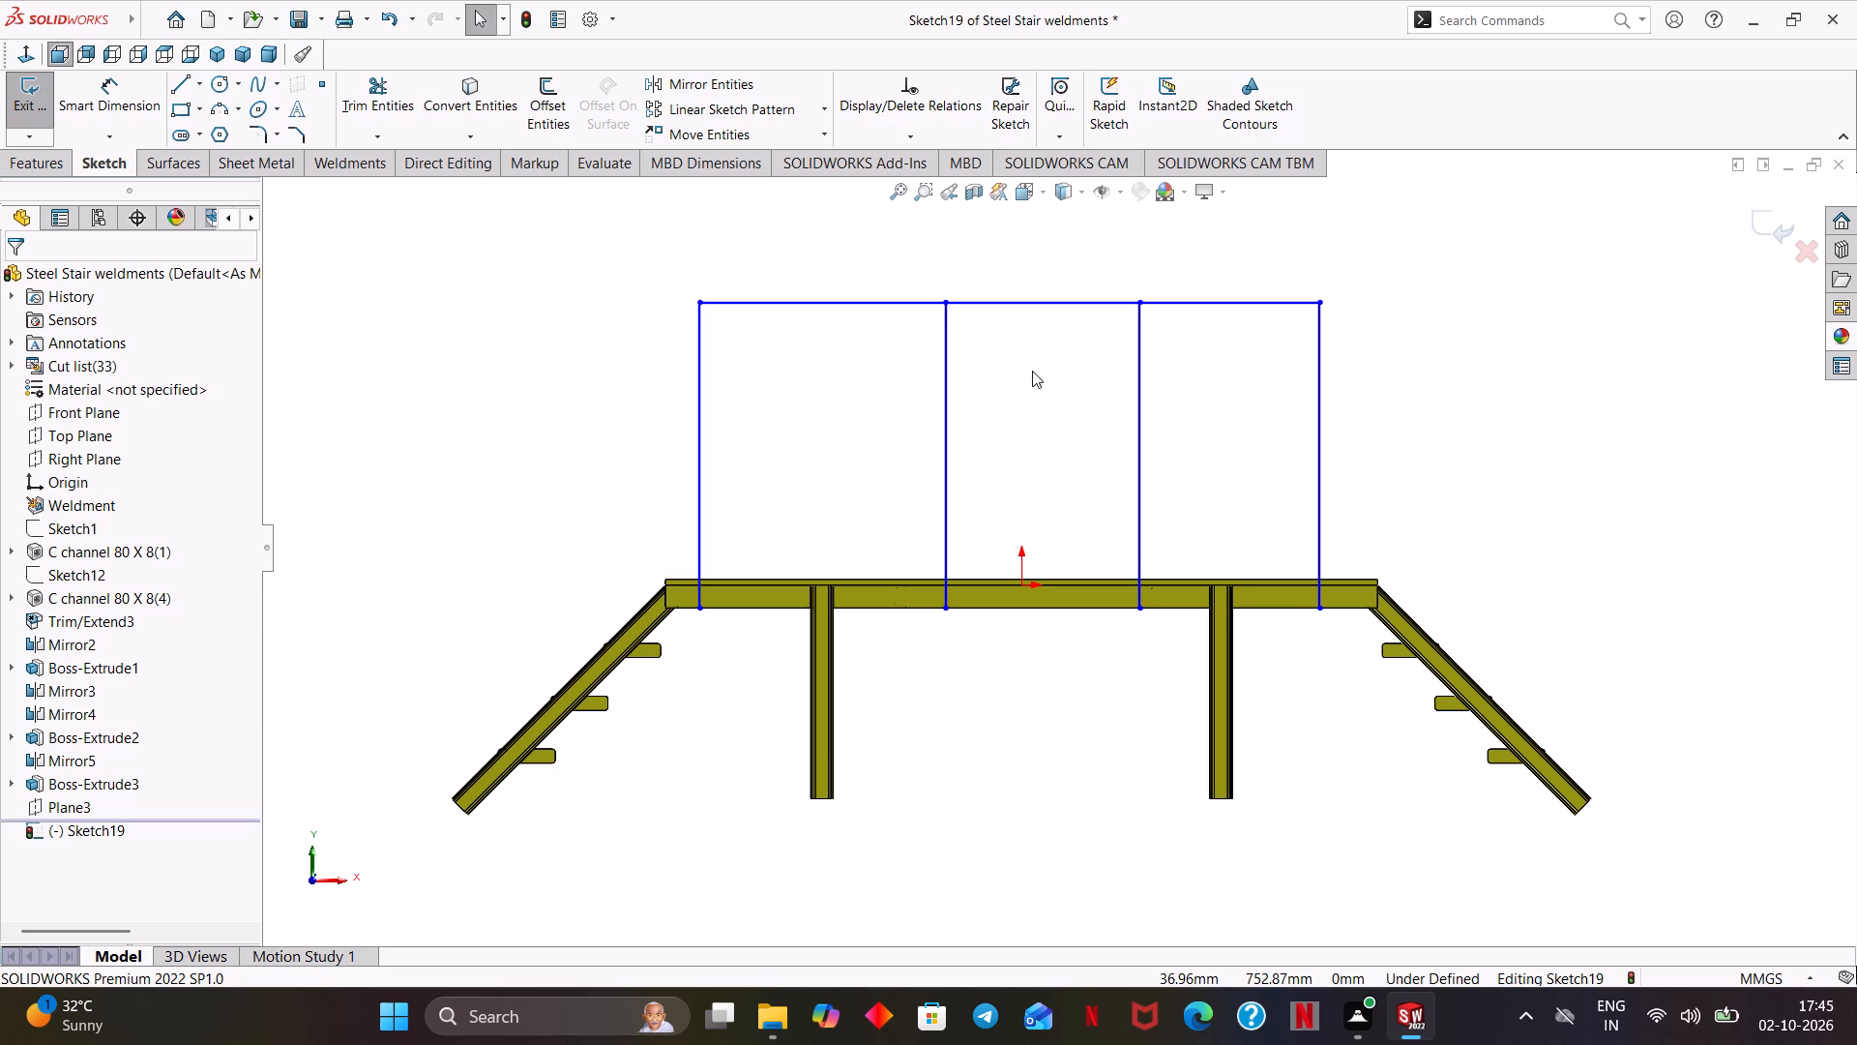
Dimension the spacing between the first and second vertical post lines as 700 mm, placed above the top rail line.
click(91, 102)
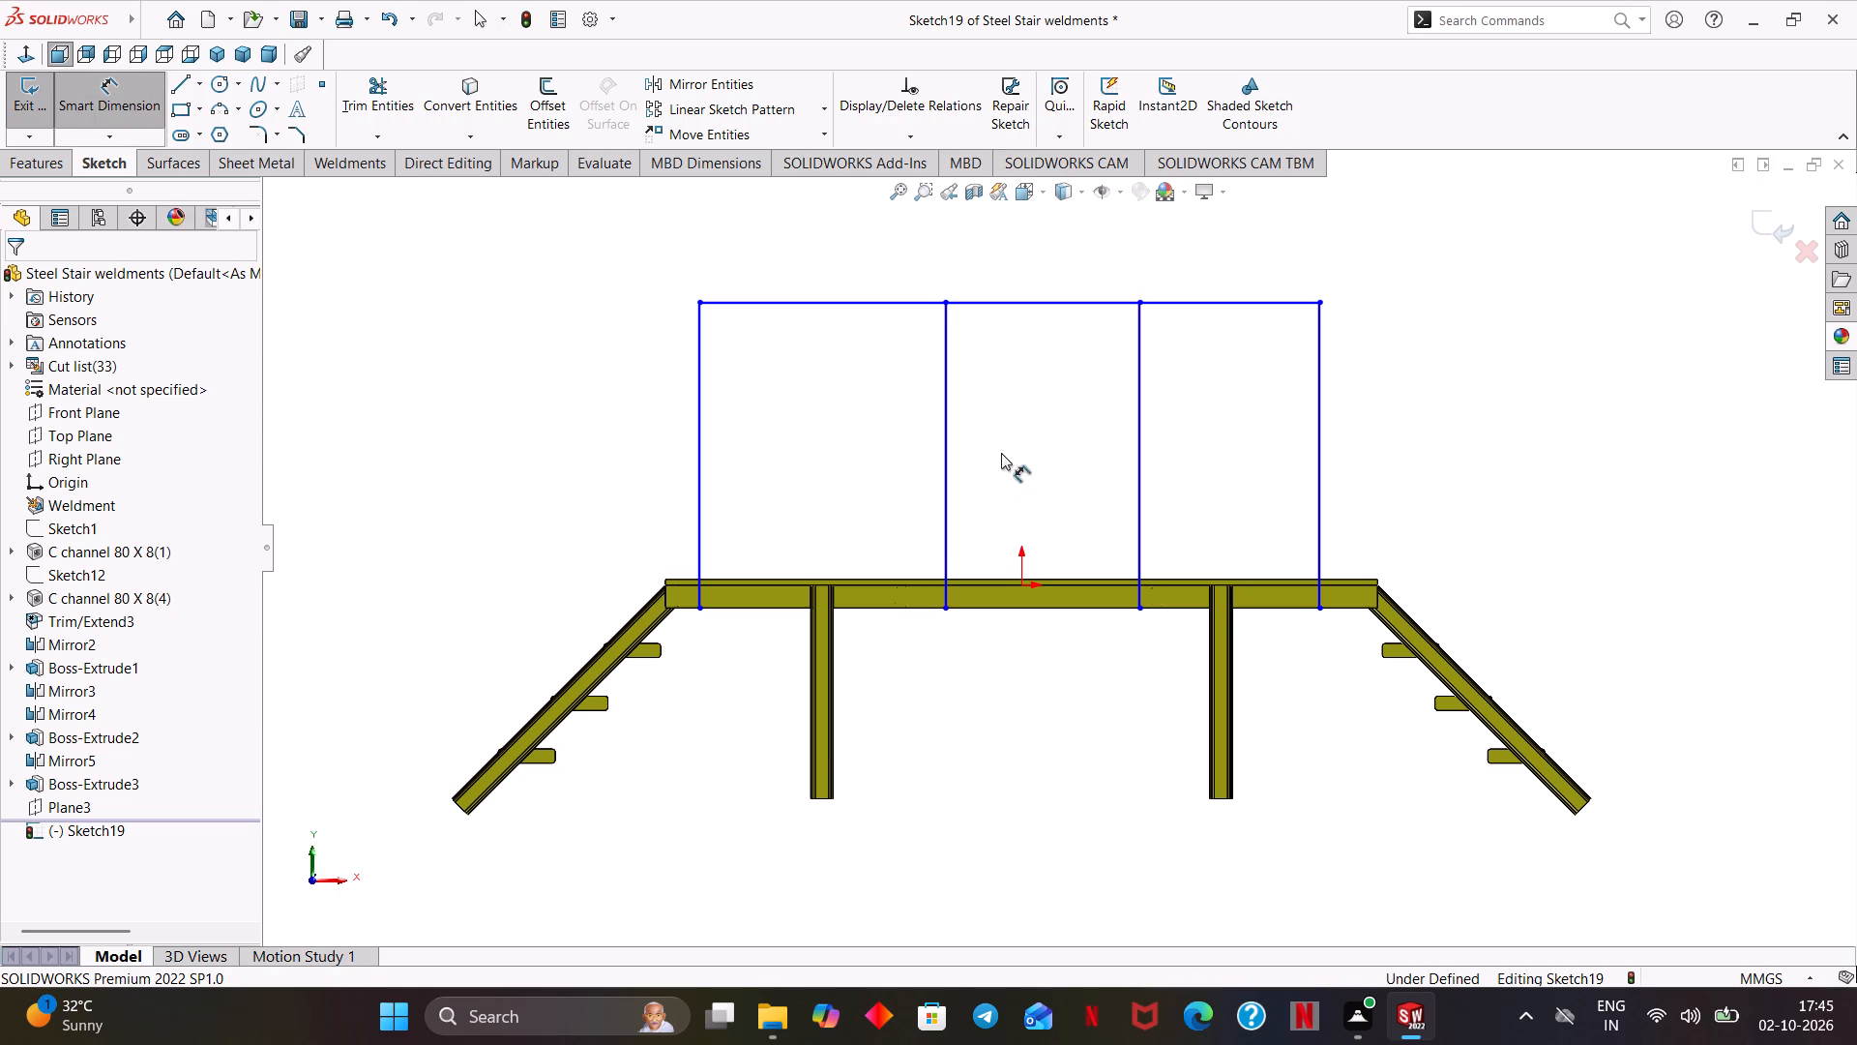
click(946, 450)
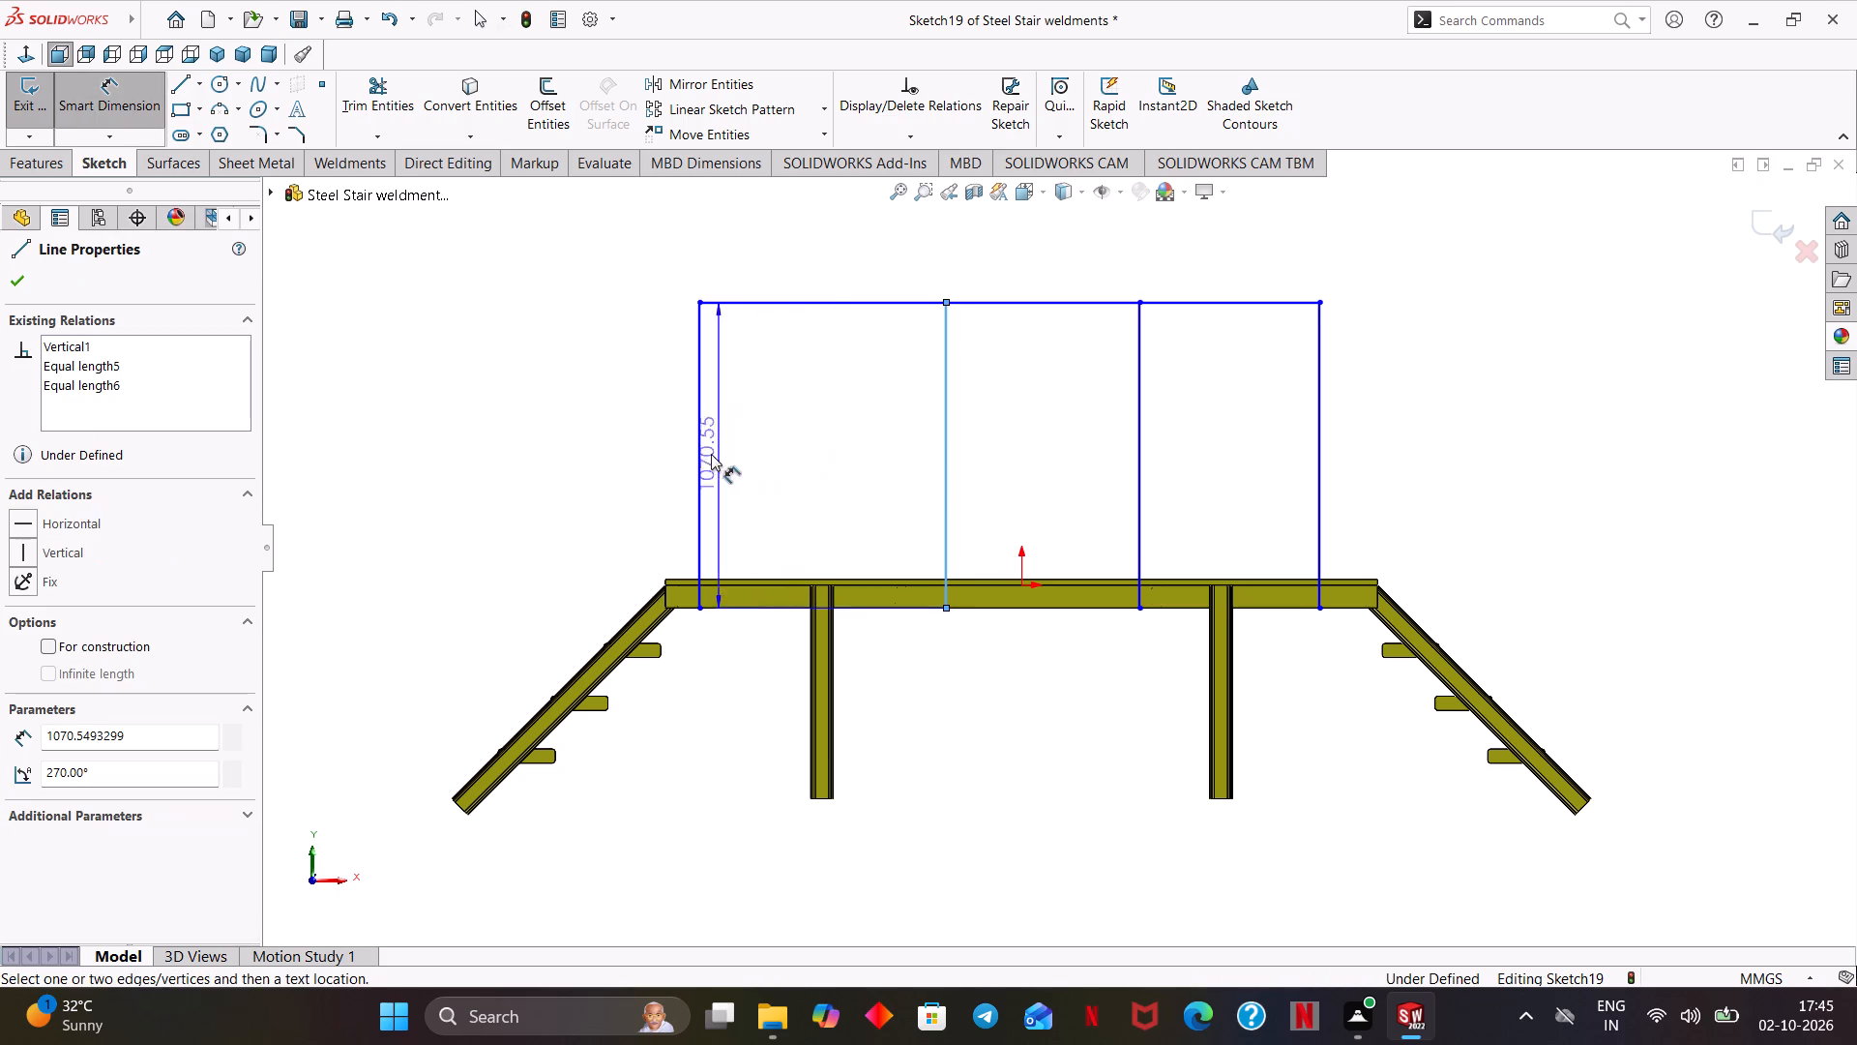
click(697, 449)
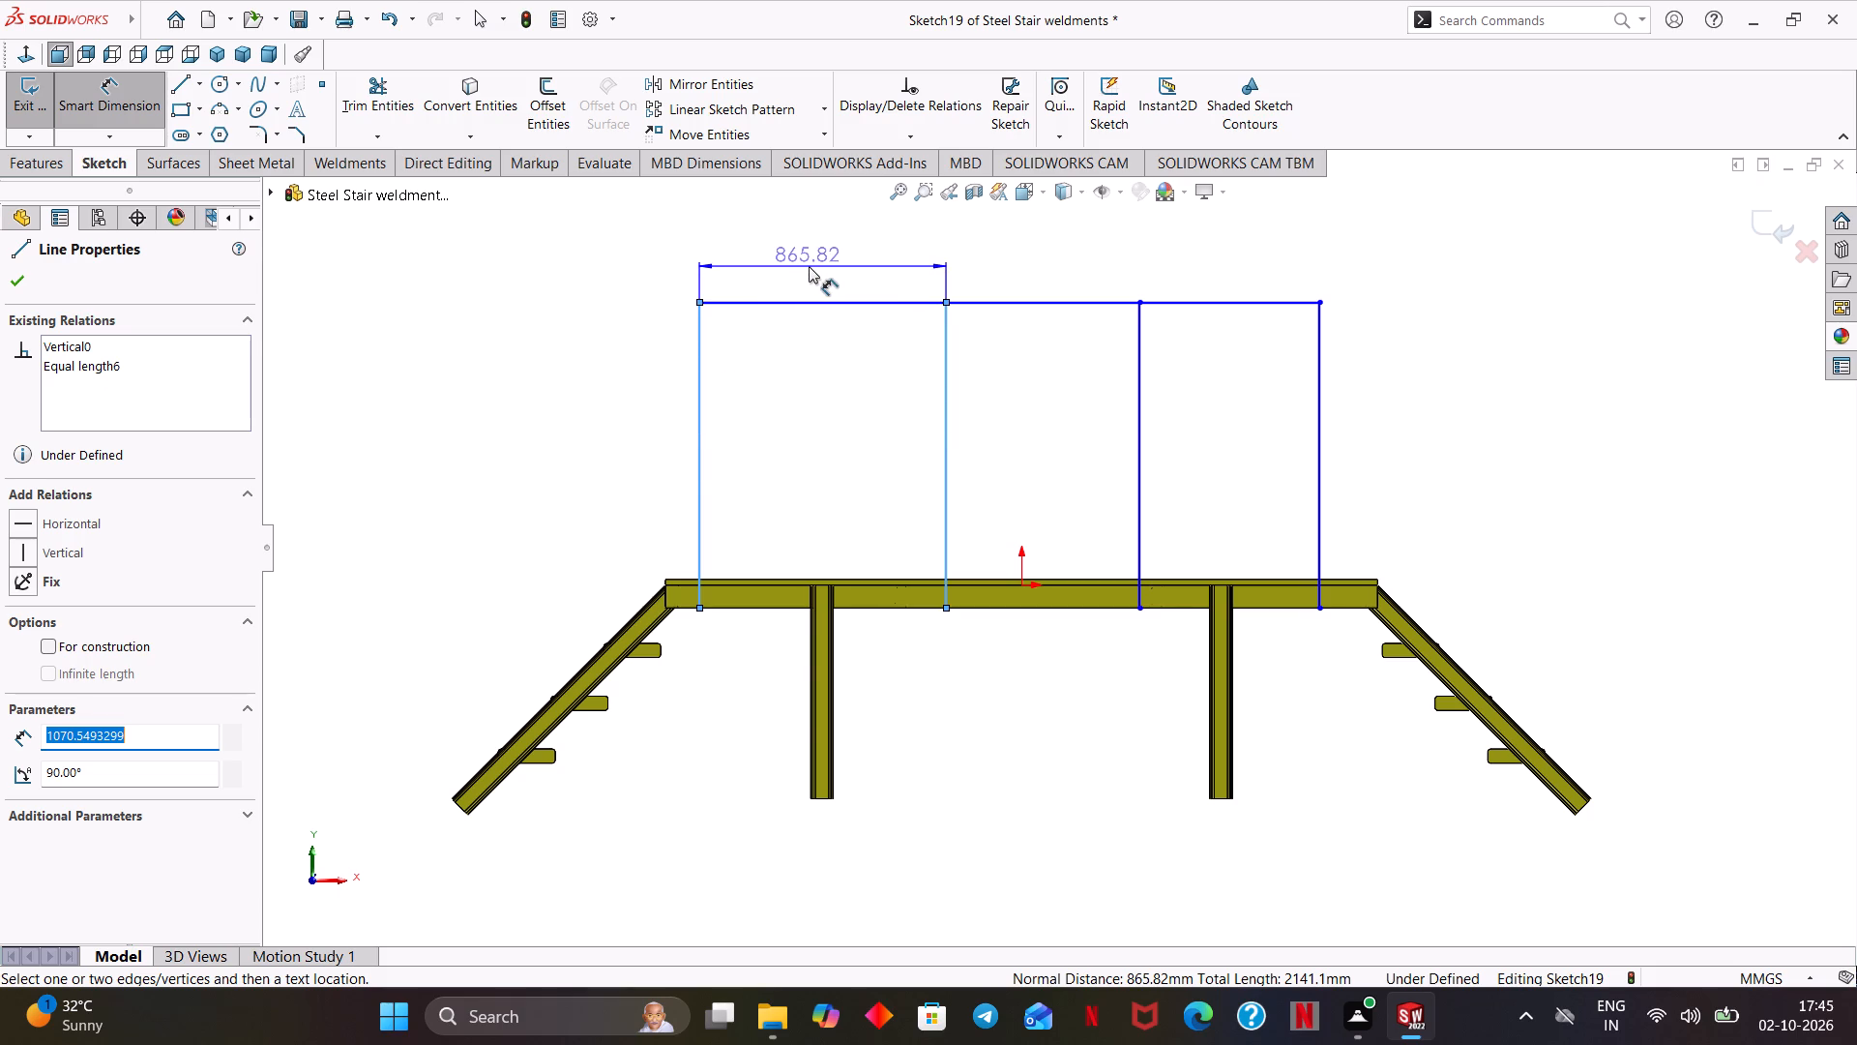
click(809, 266)
text(700)
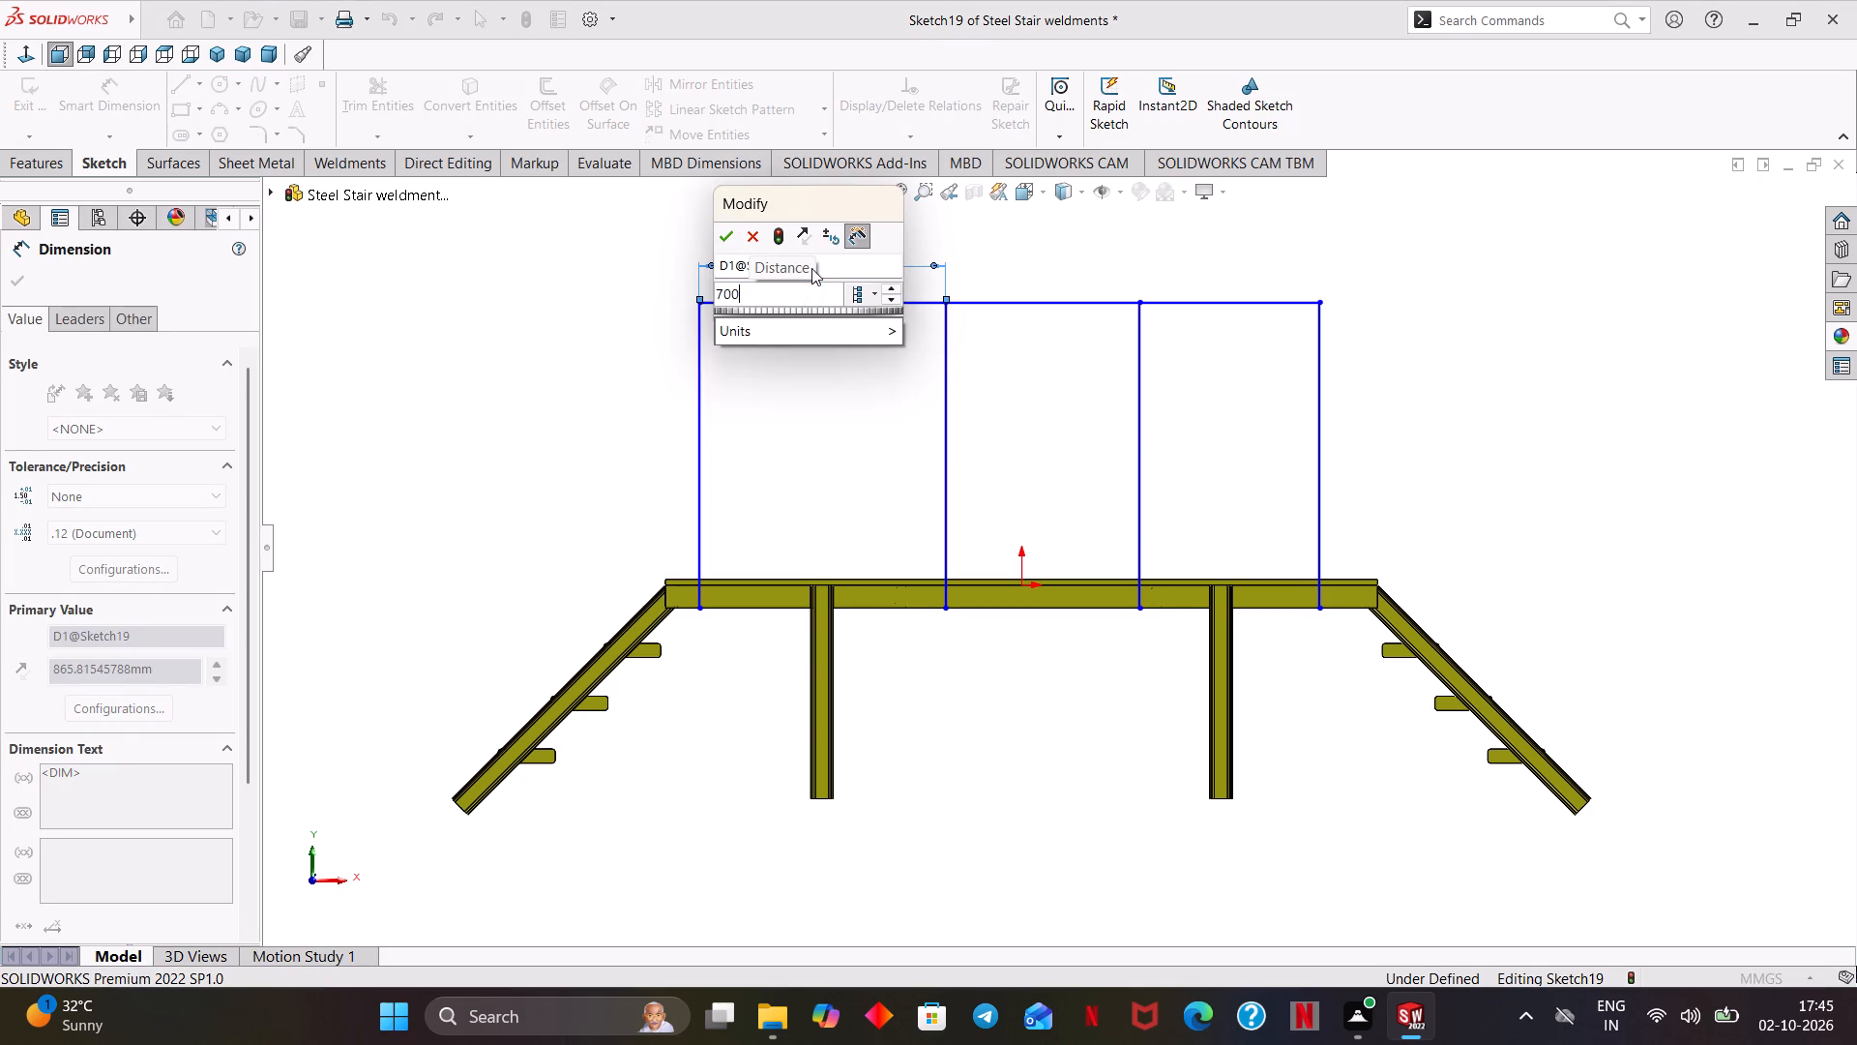
key(Return)
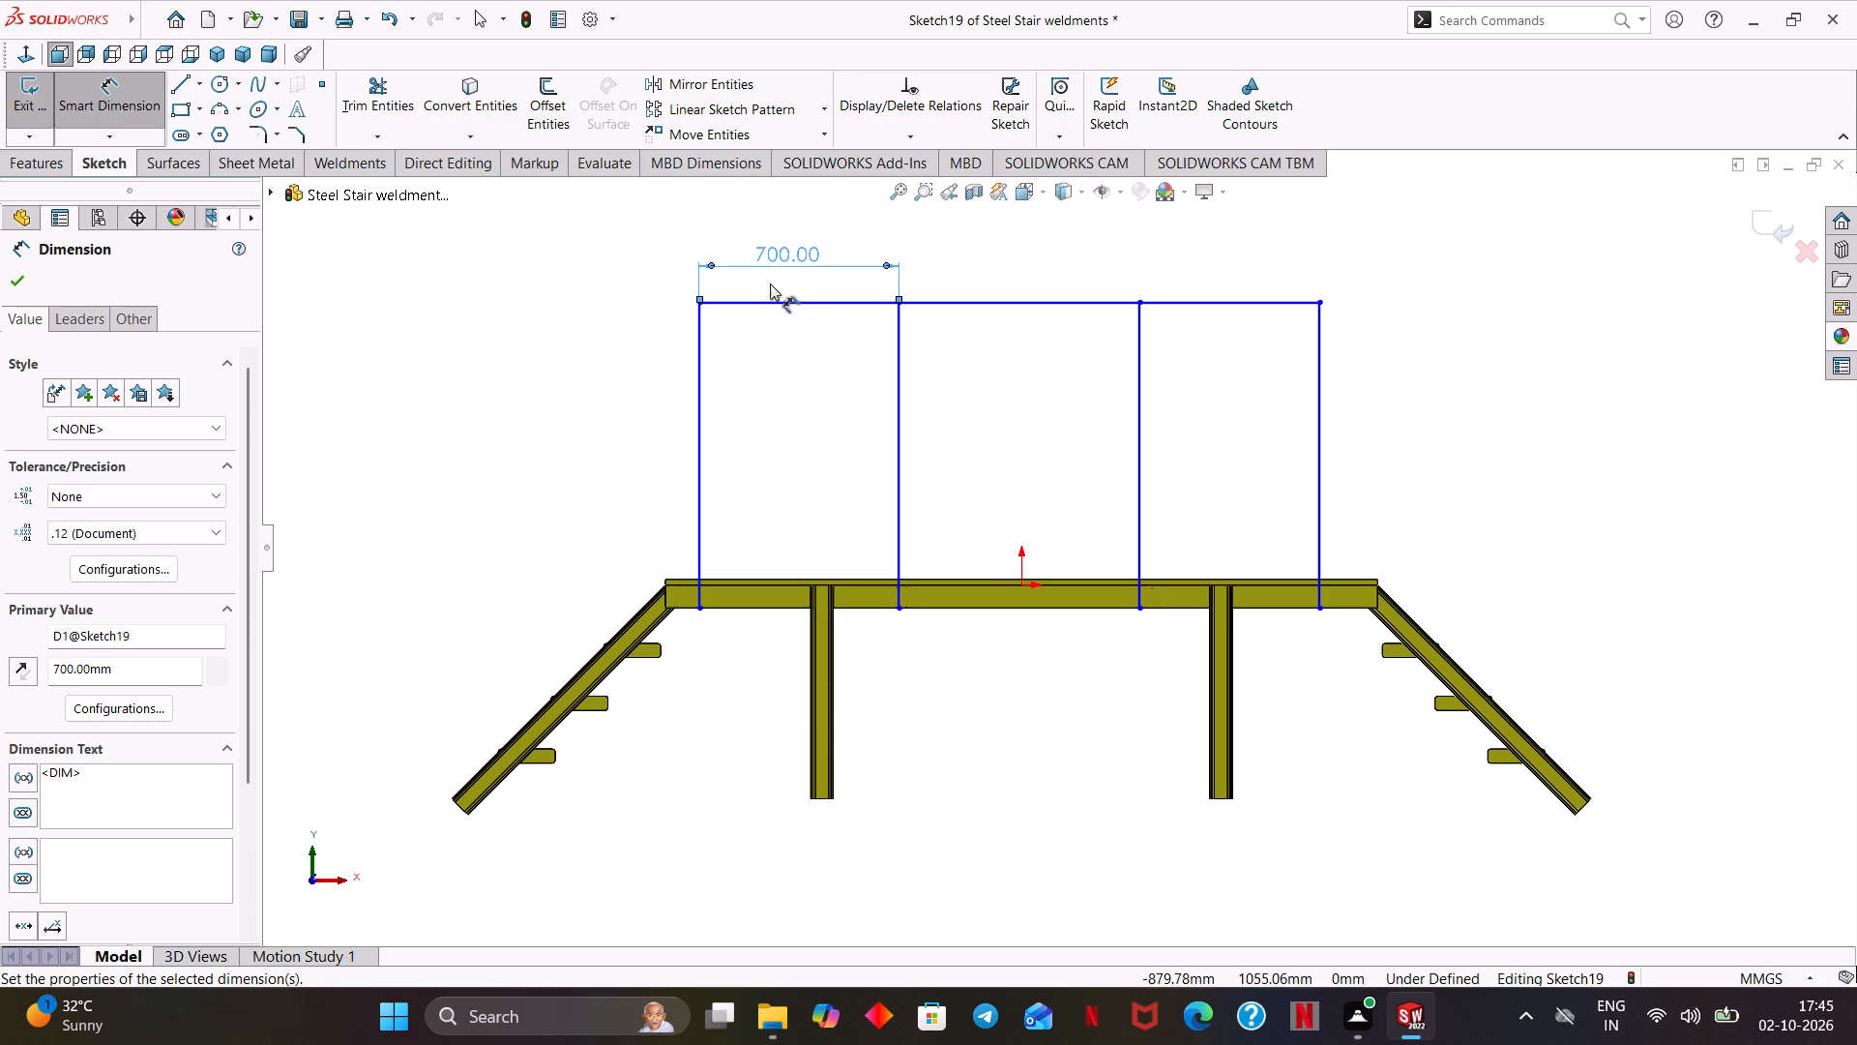
Set the spacing between the first and second vertical post lines to 750 mm.
double_click(783, 262)
text(750)
key(Return)
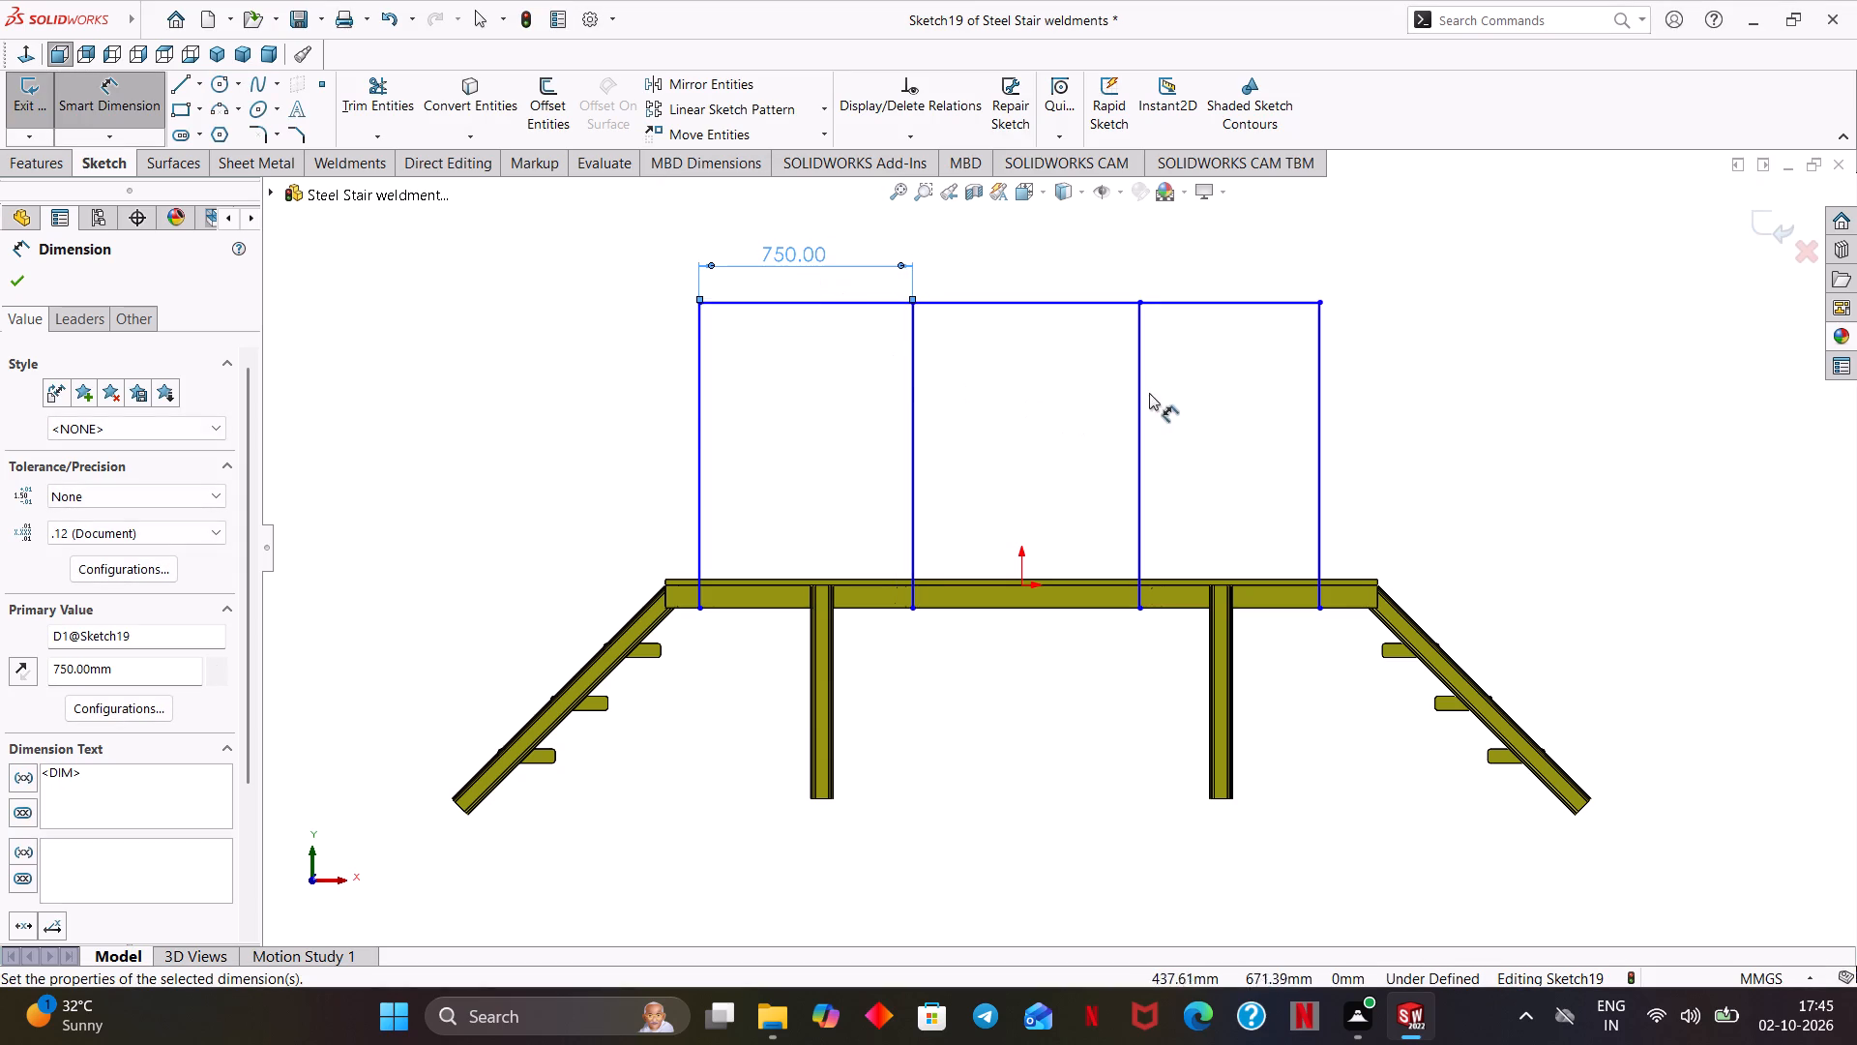
Dimension the spacing between the second and third vertical post lines as 750 mm, placed above the top rail line.
click(1142, 392)
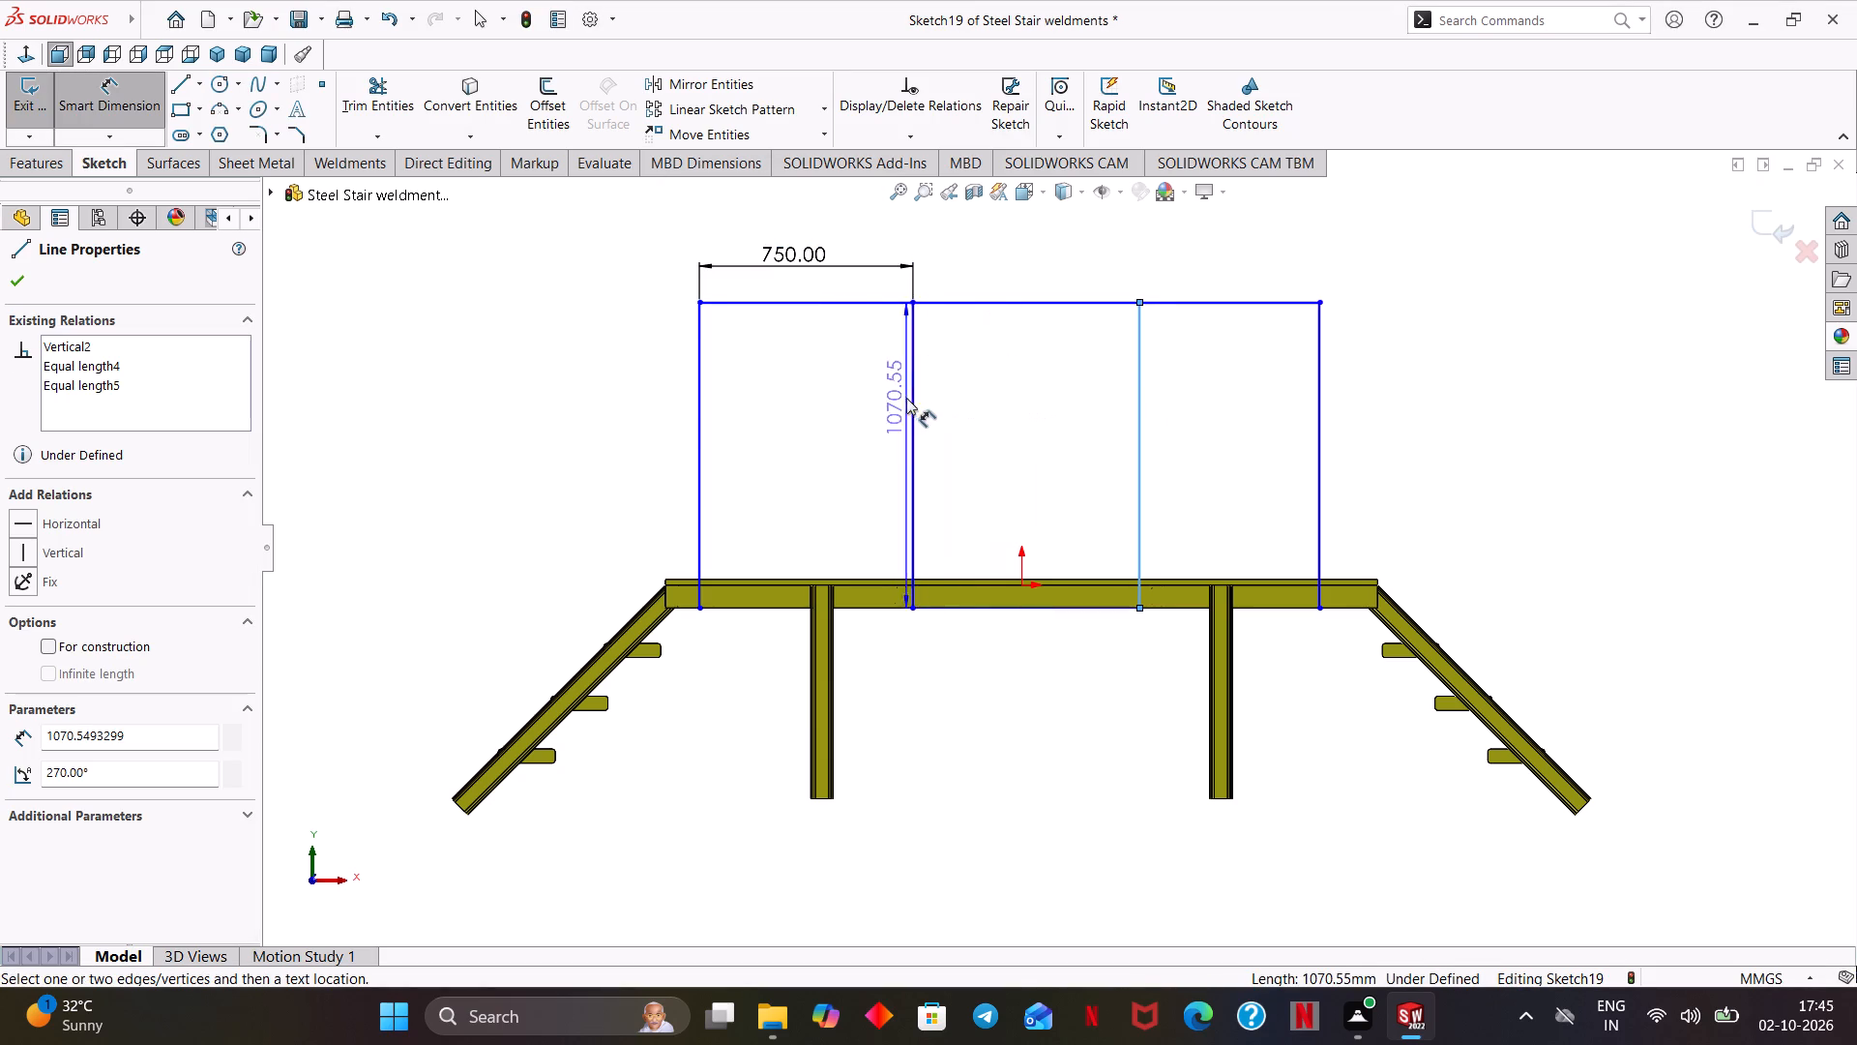
click(910, 398)
click(1054, 269)
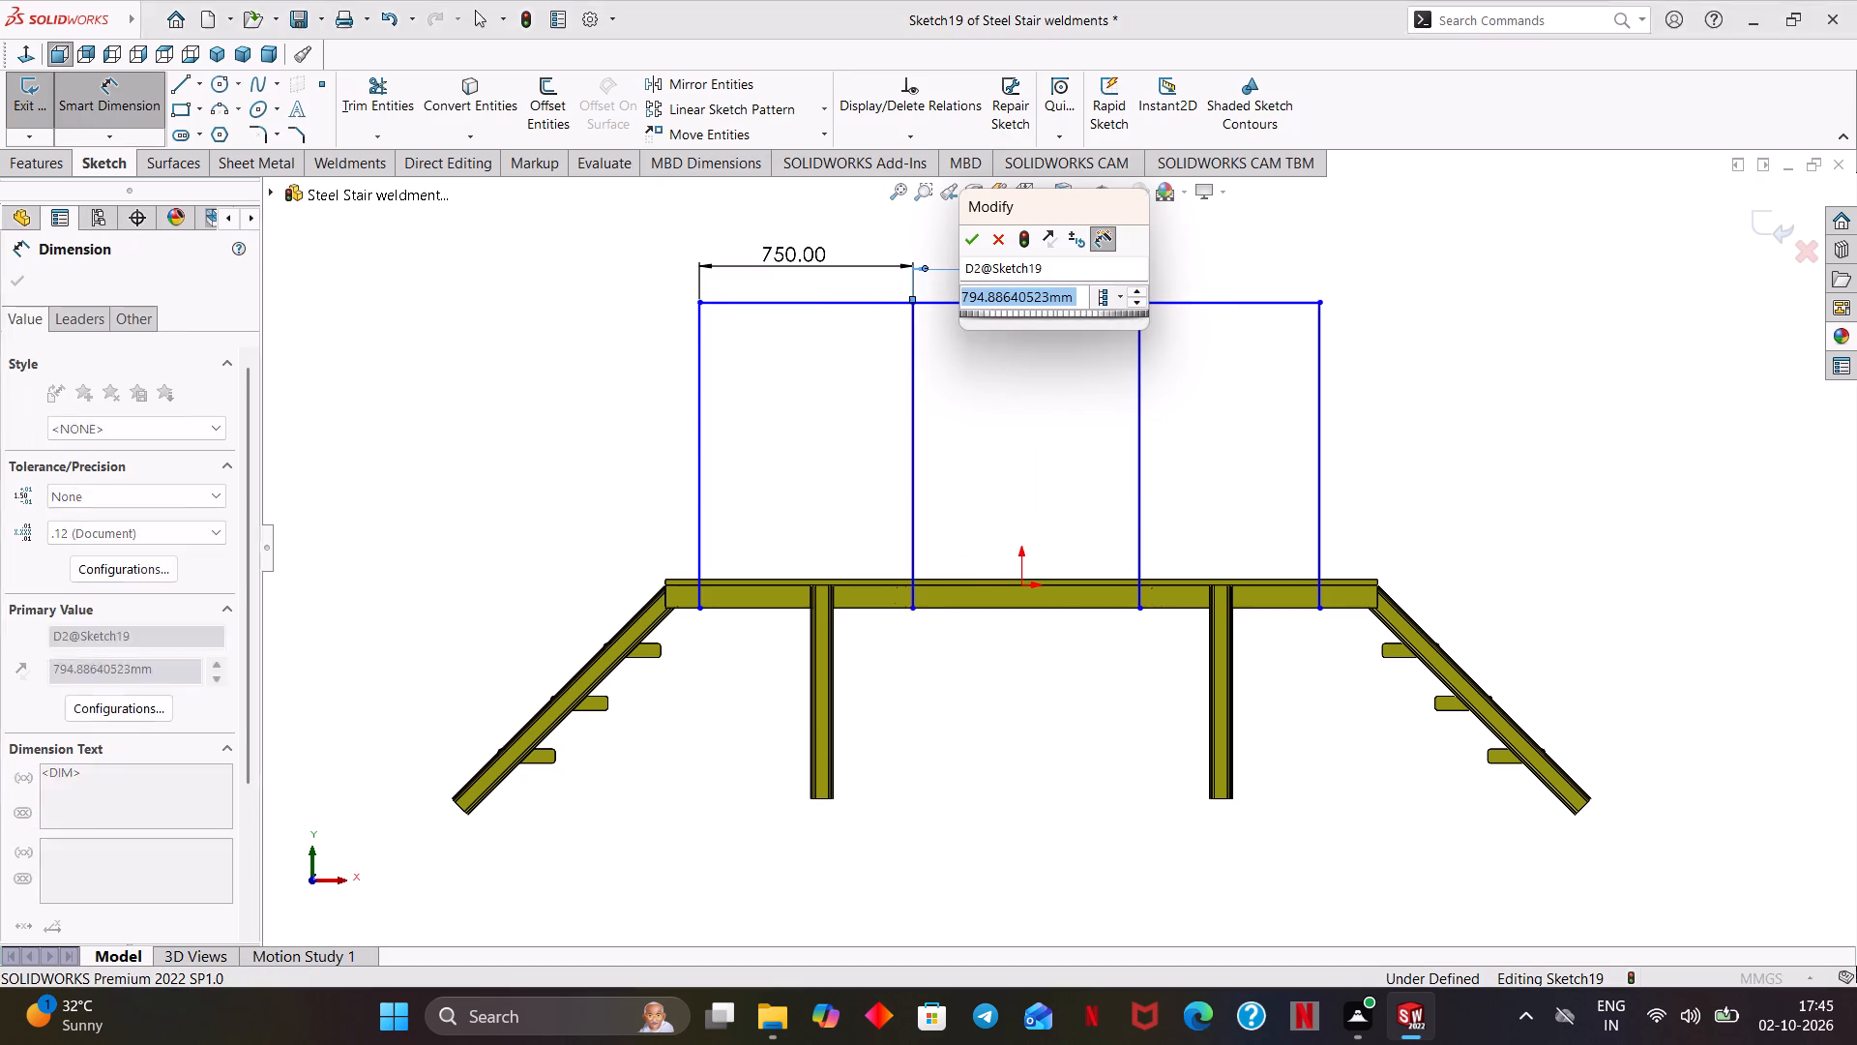
text(750)
key(Return)
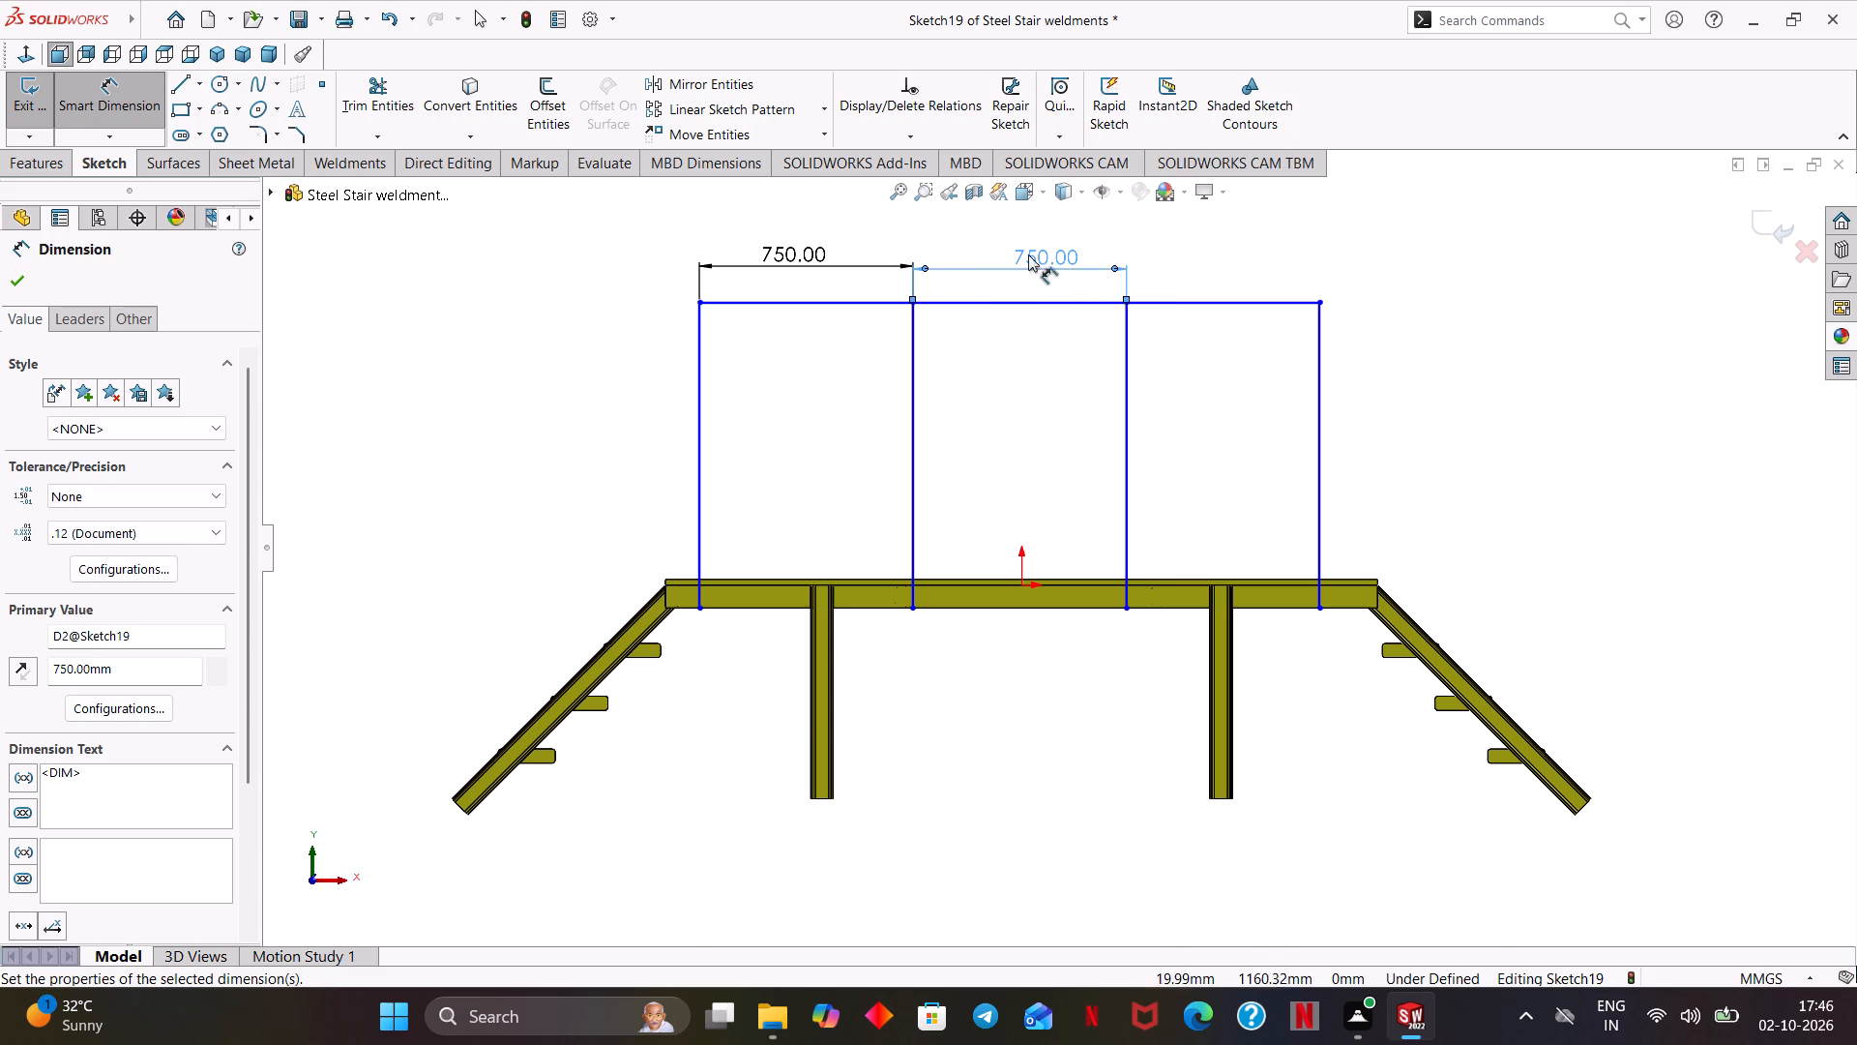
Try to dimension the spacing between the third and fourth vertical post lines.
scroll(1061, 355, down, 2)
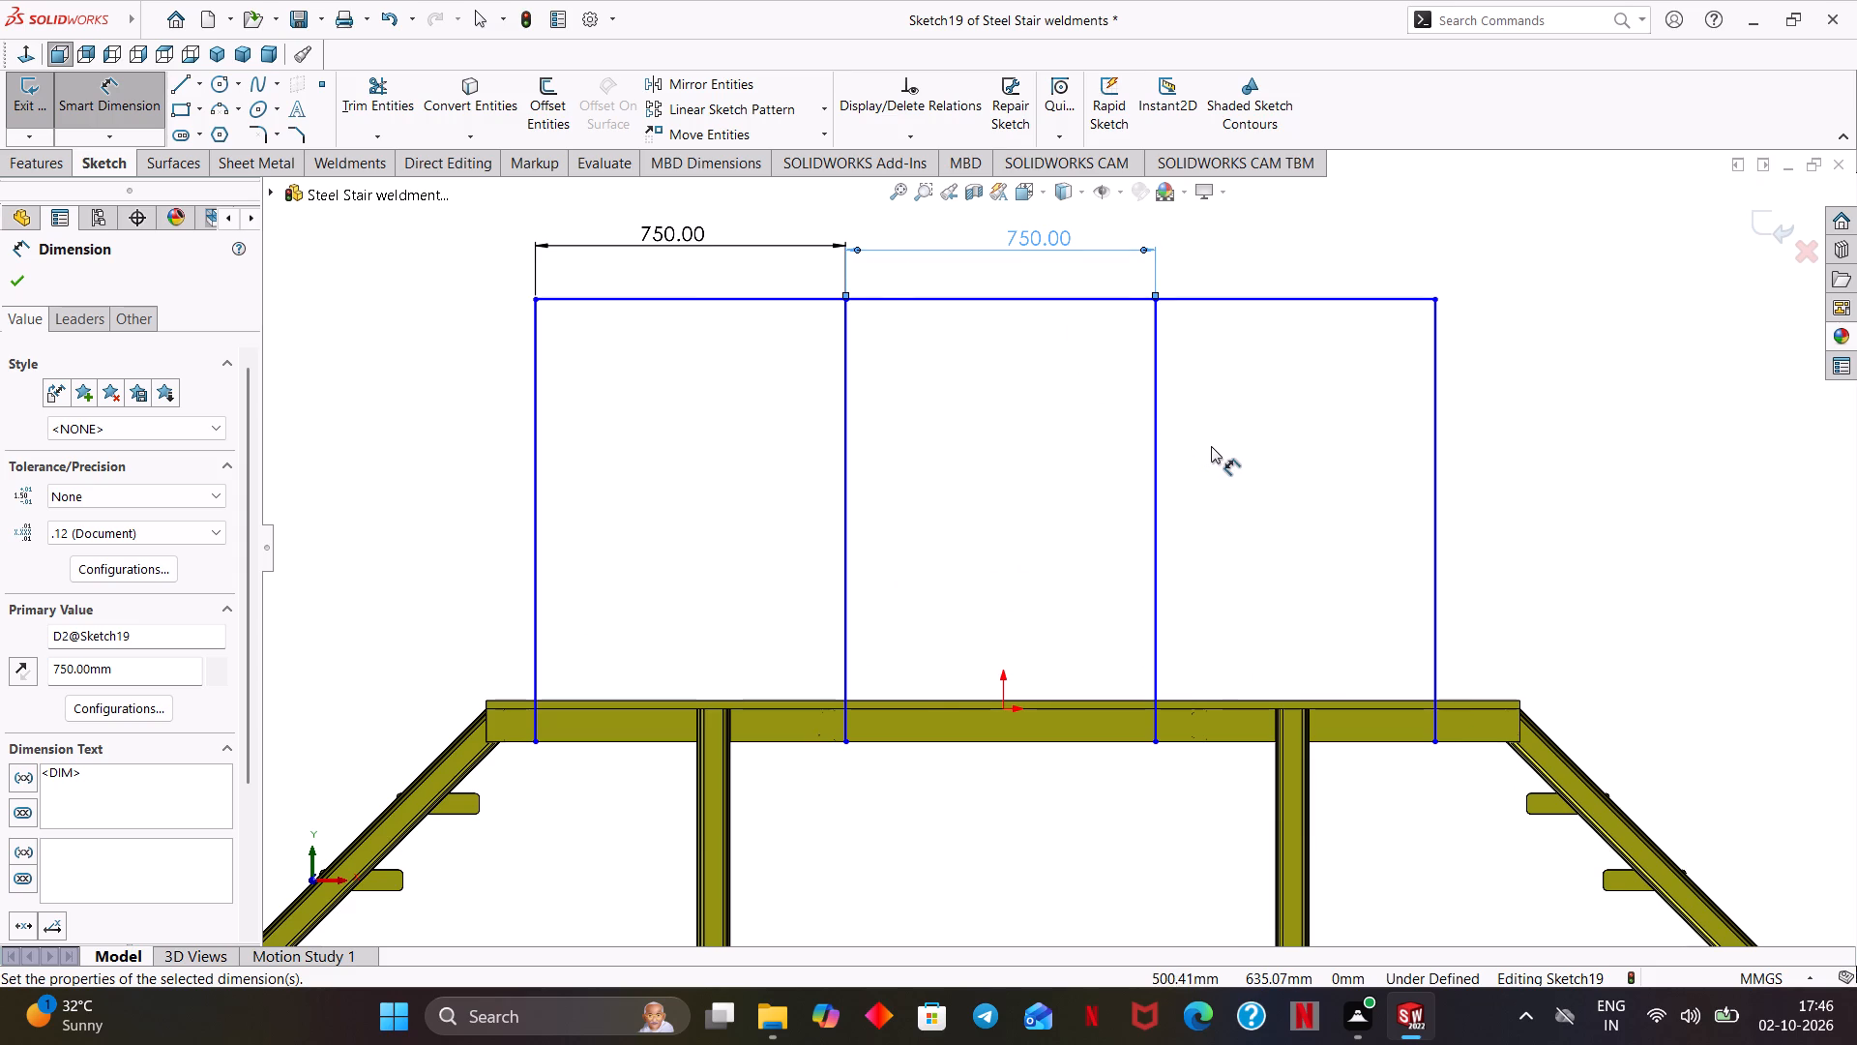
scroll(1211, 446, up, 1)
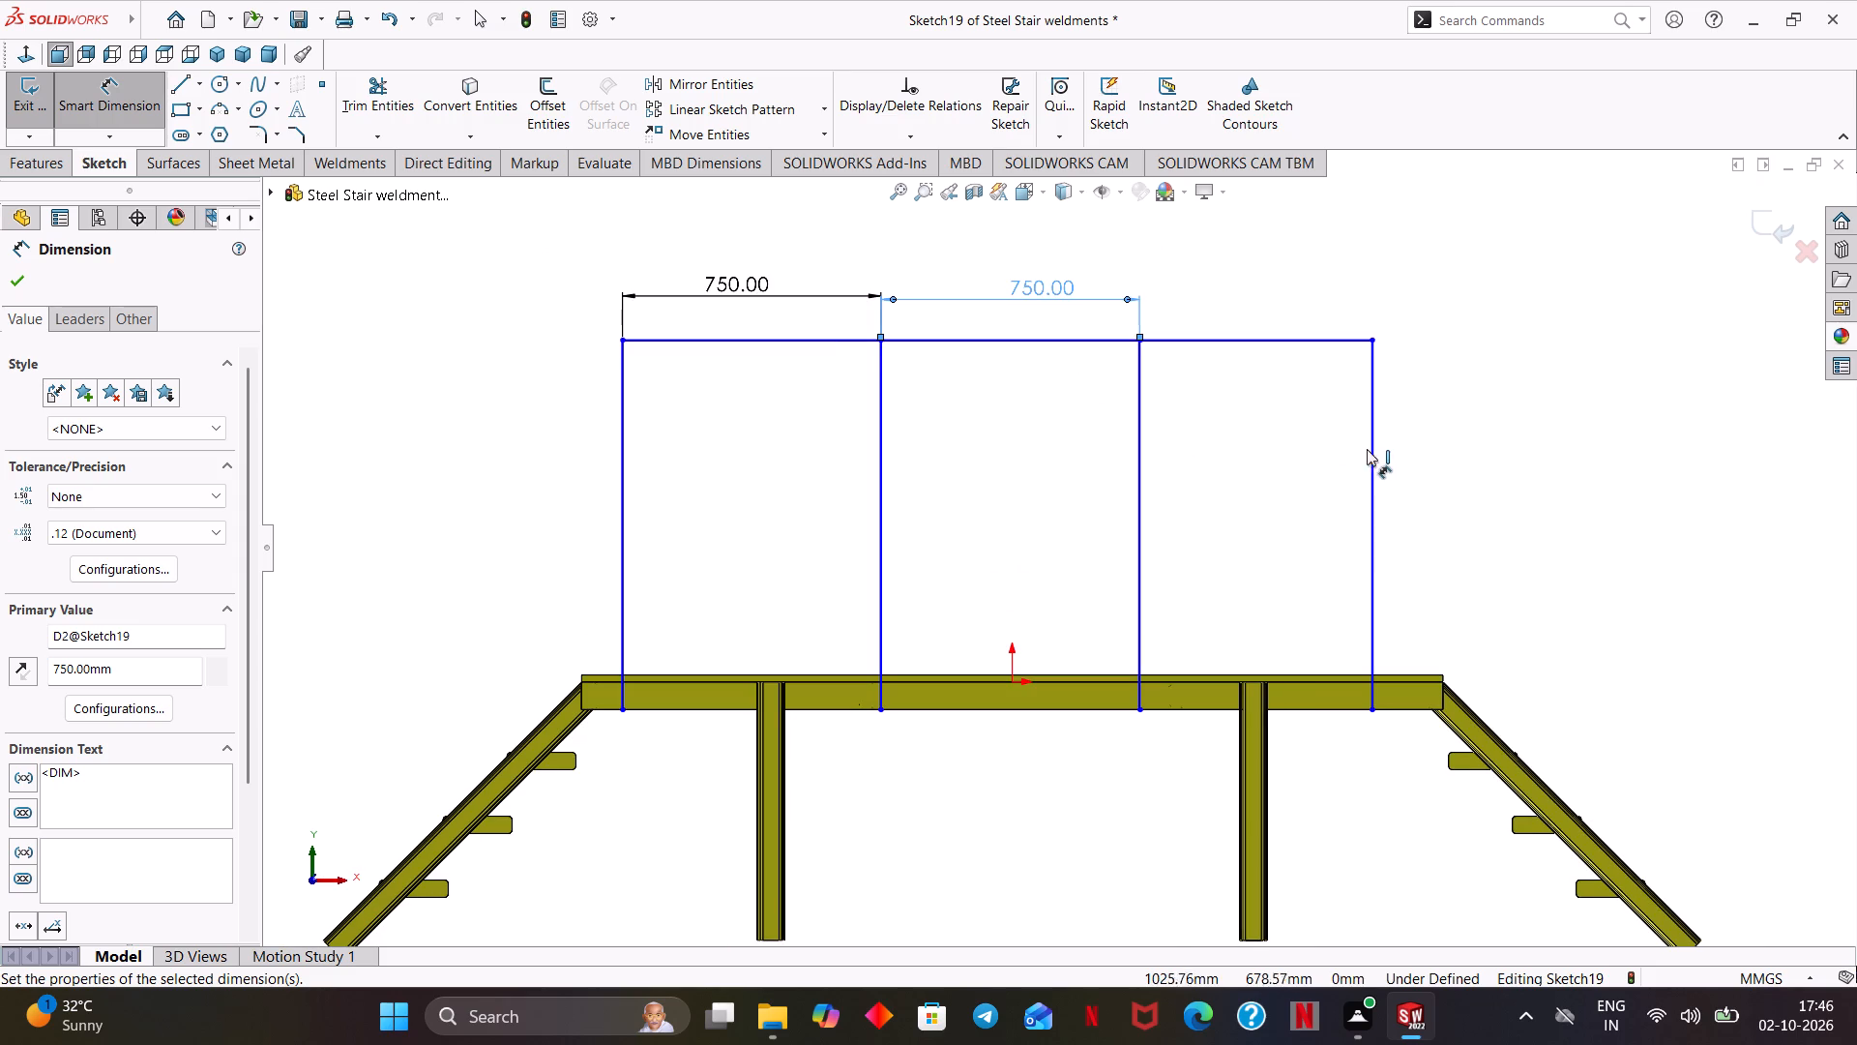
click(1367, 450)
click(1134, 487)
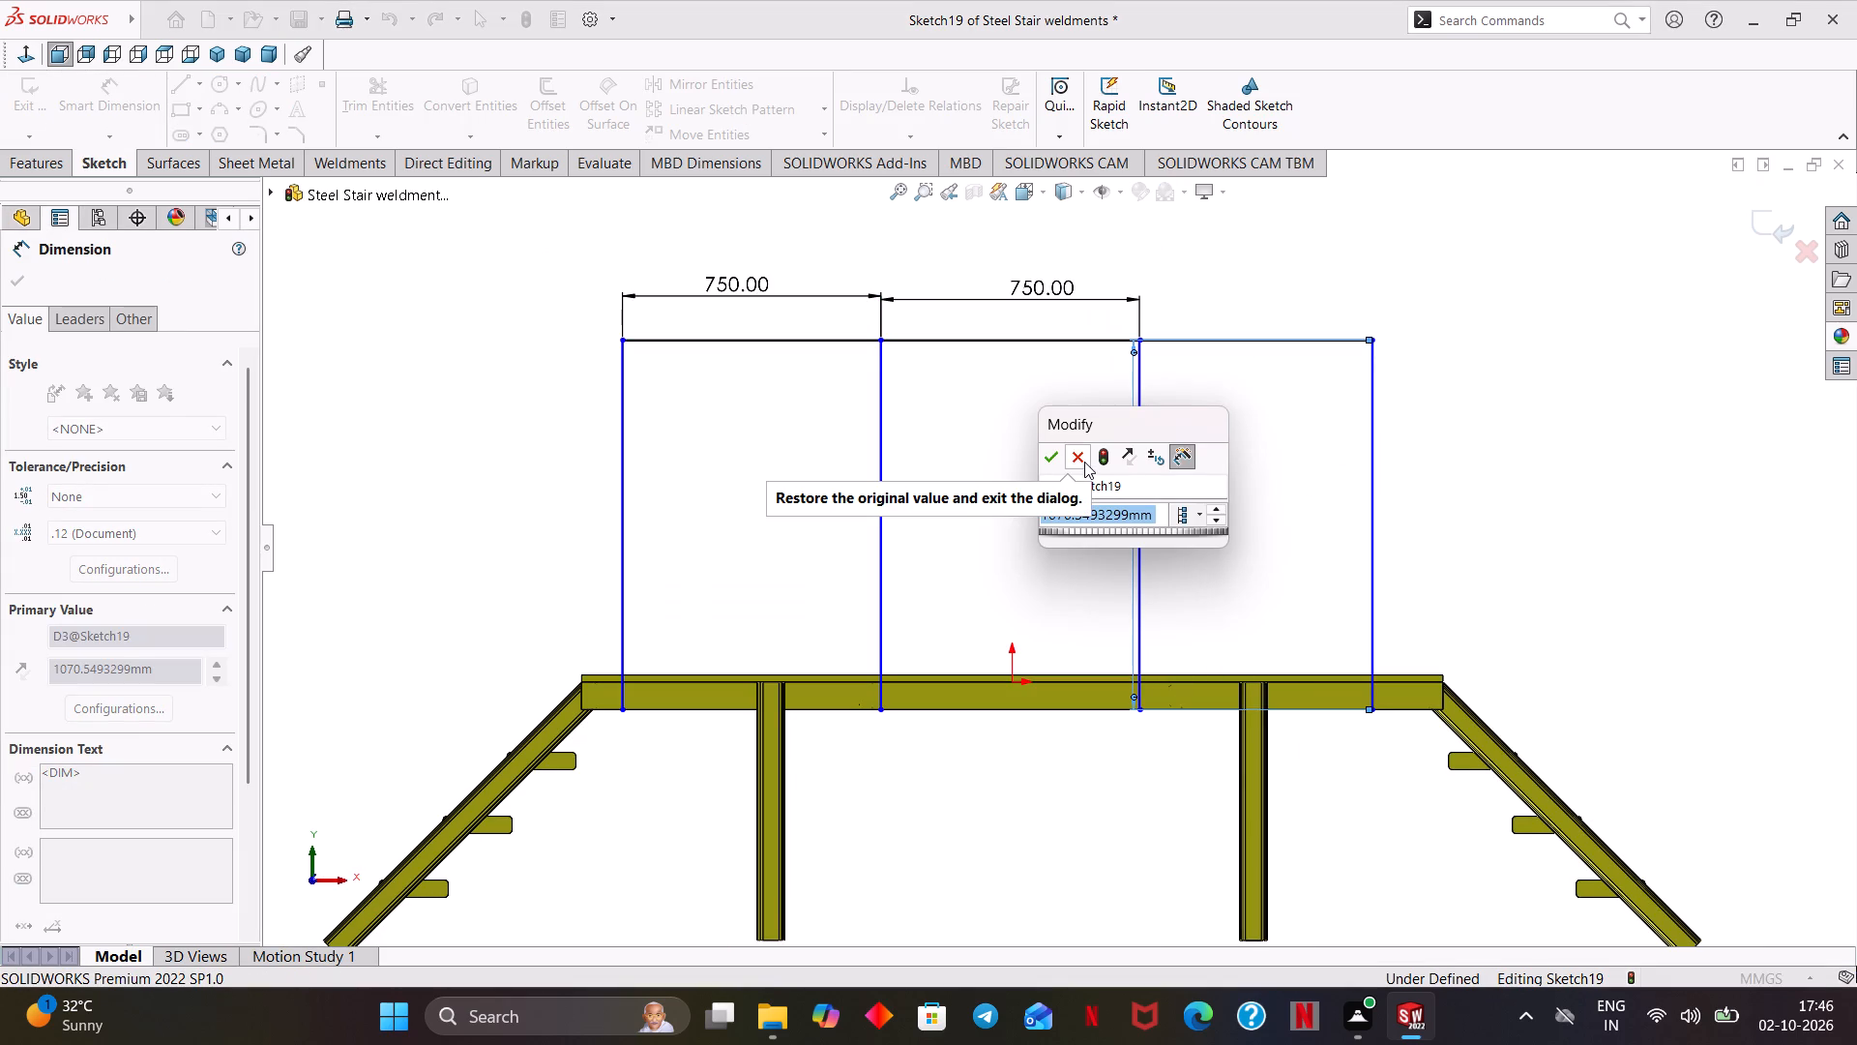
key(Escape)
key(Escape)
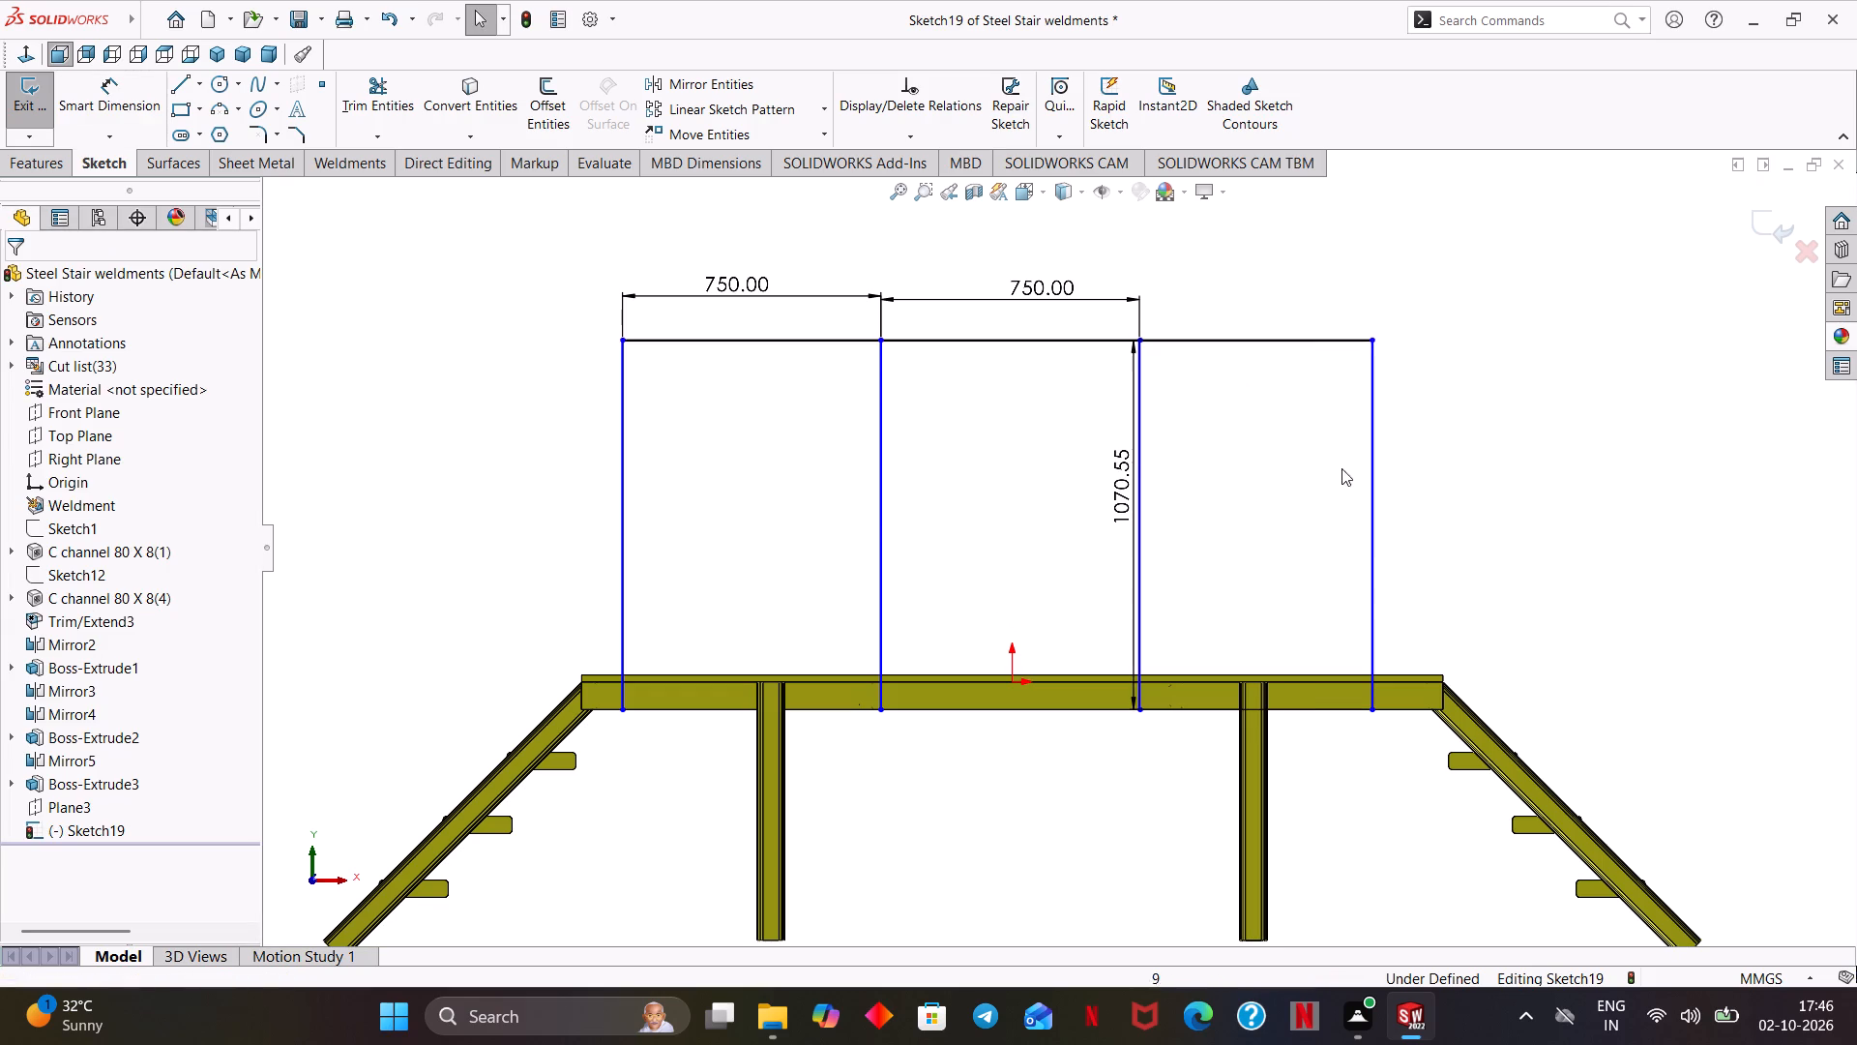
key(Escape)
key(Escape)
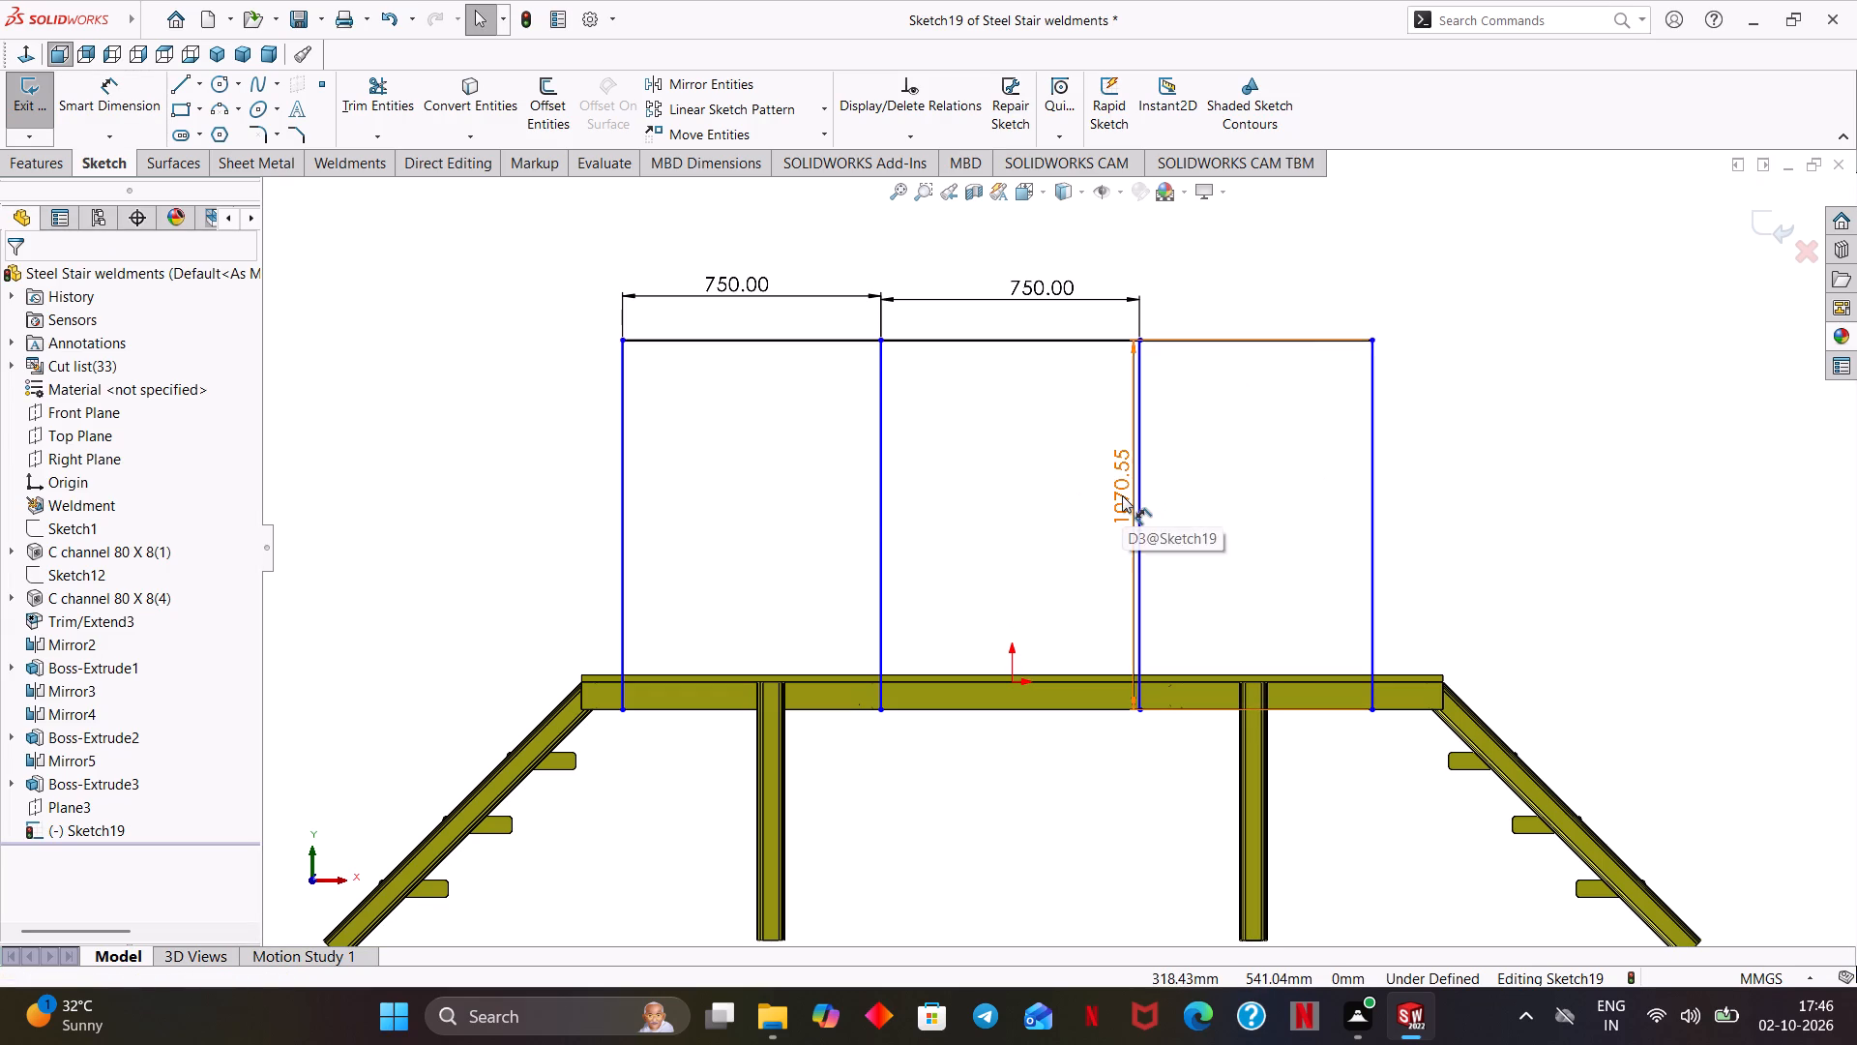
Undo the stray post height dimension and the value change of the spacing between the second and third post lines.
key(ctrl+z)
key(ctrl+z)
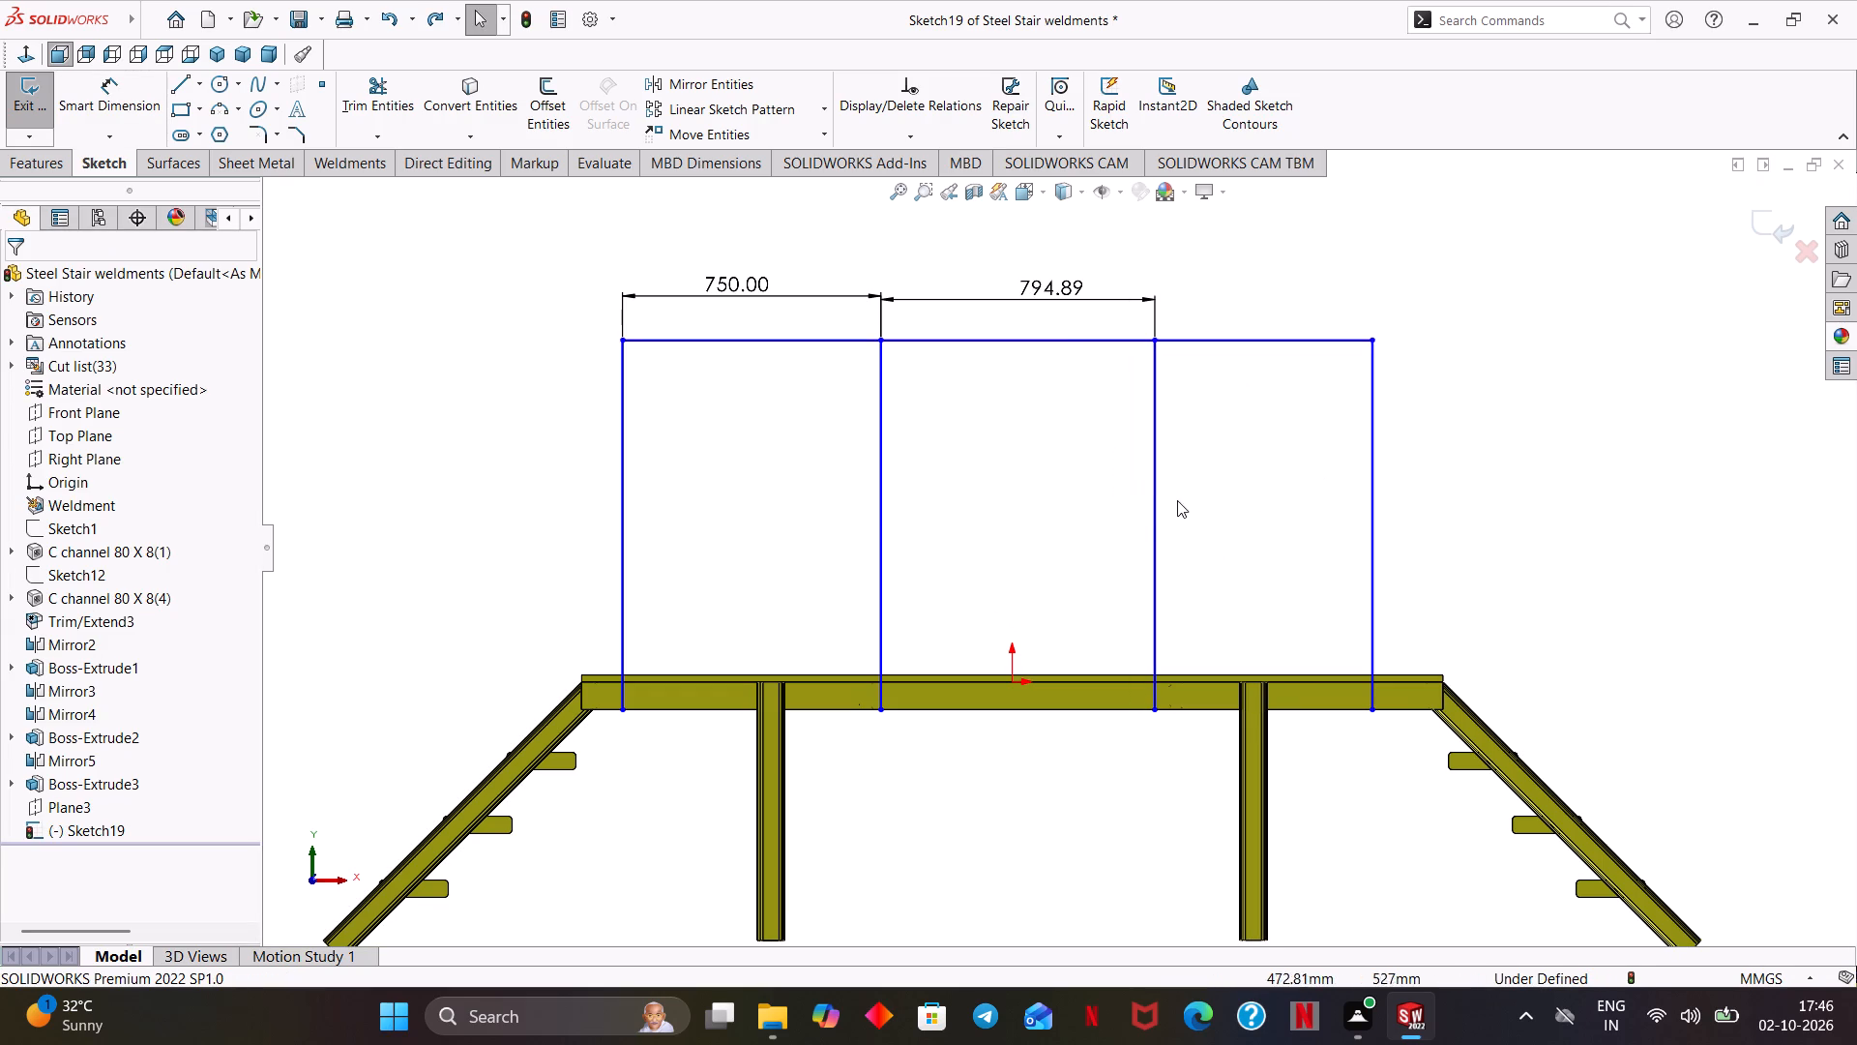
Set the spacing between the second and third vertical post lines to 750 mm.
double_click(1060, 284)
text(750)
key(Return)
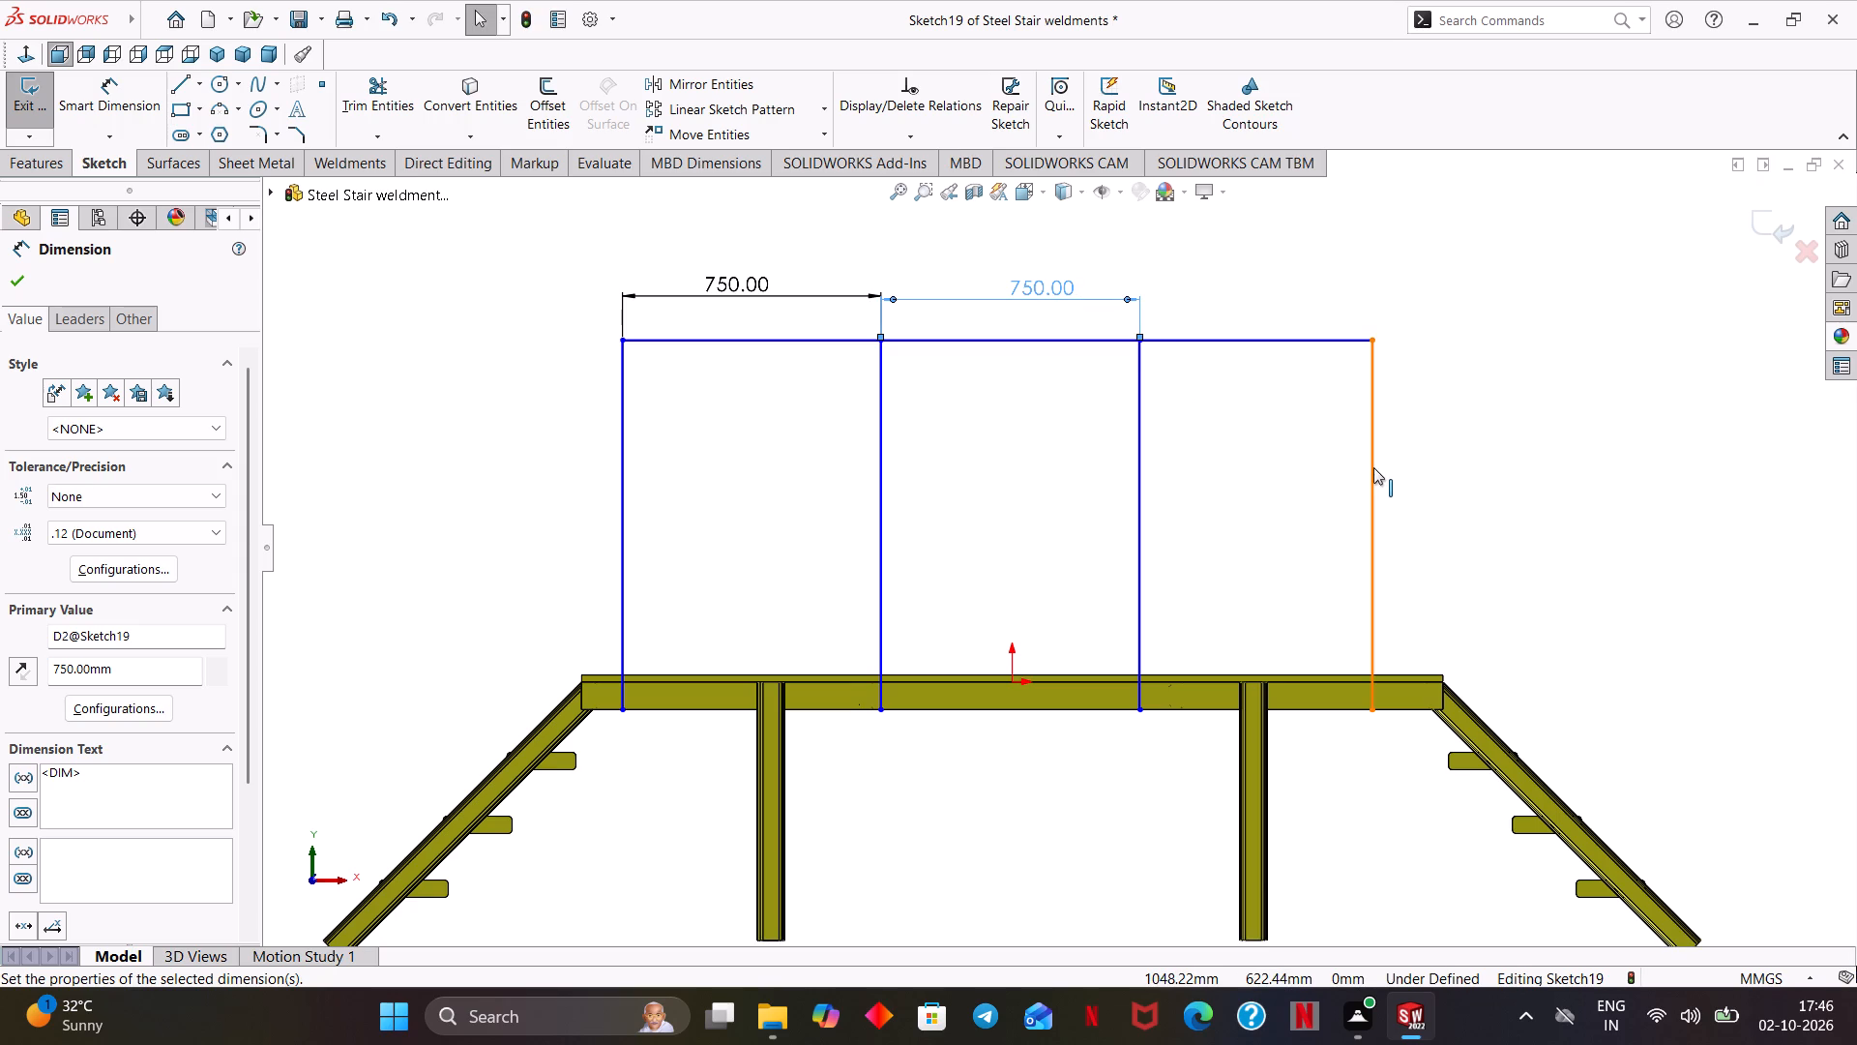
click(27, 286)
Dimension the spacing between the third and fourth vertical post lines as 750 mm, placed above the top rail line.
click(119, 99)
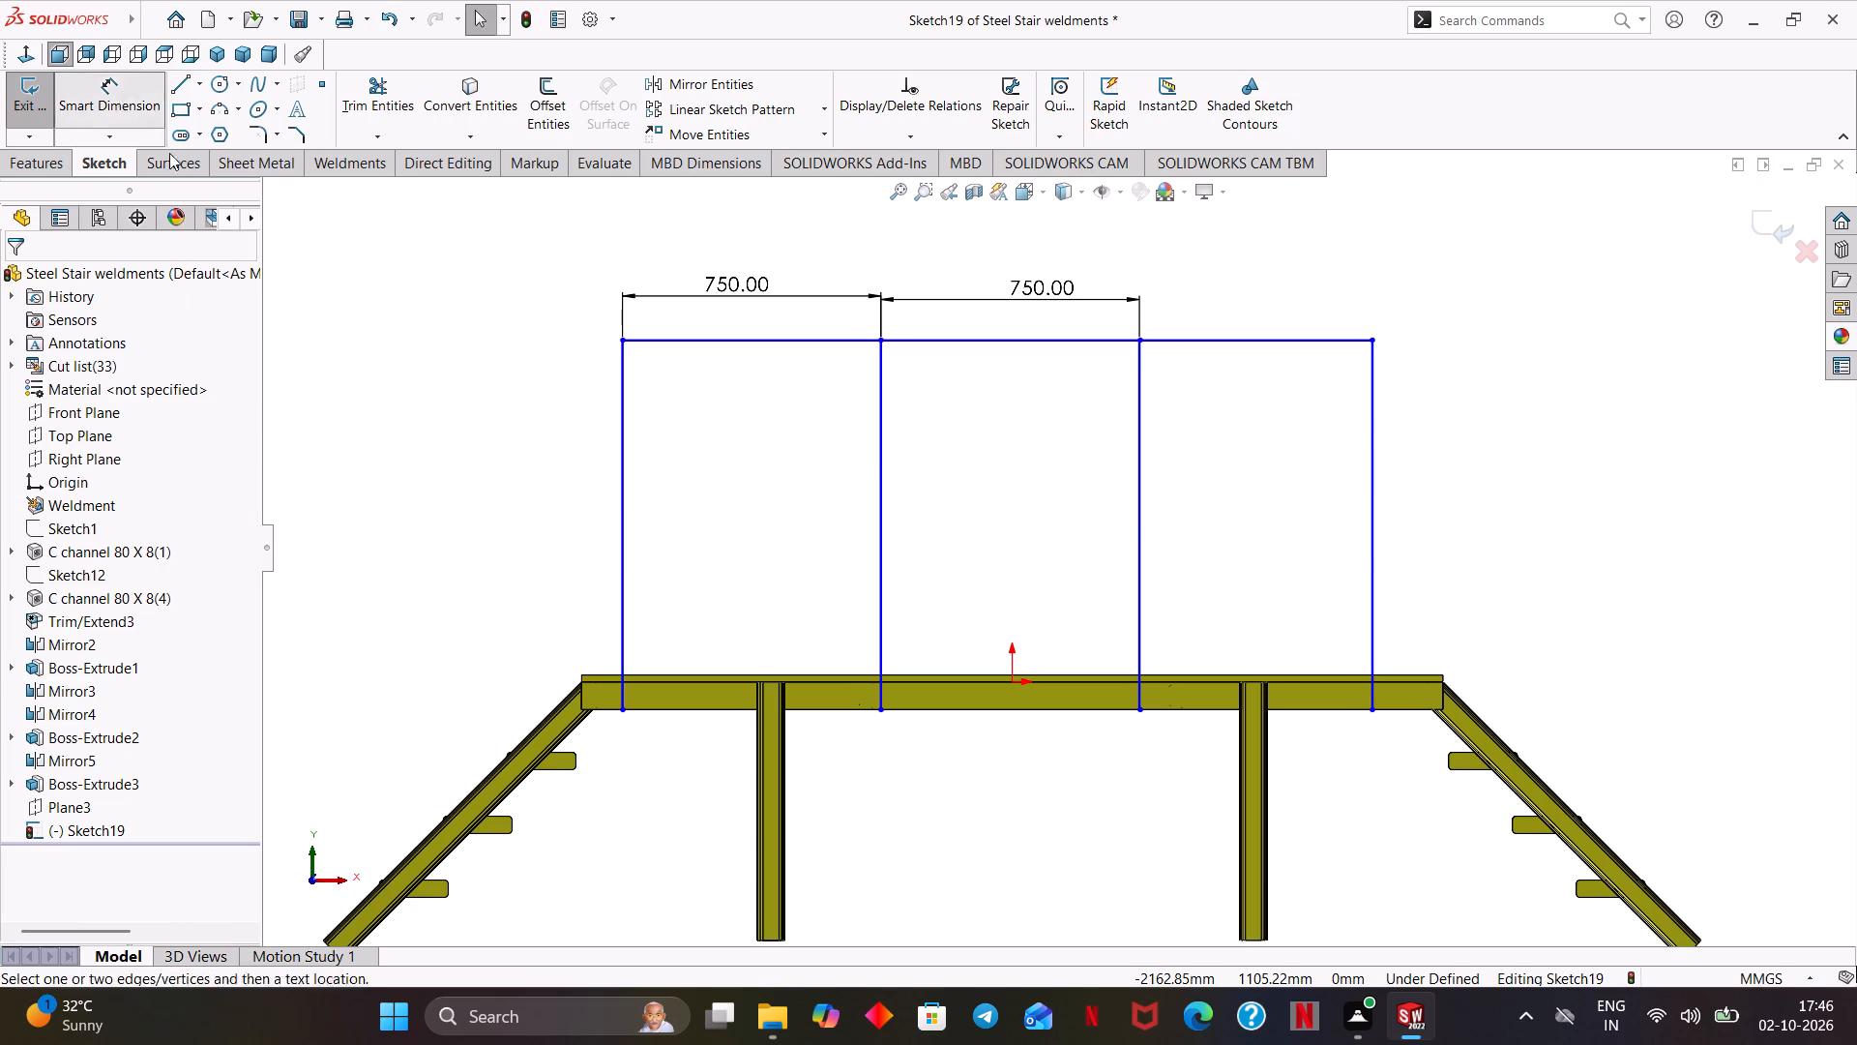
click(1372, 519)
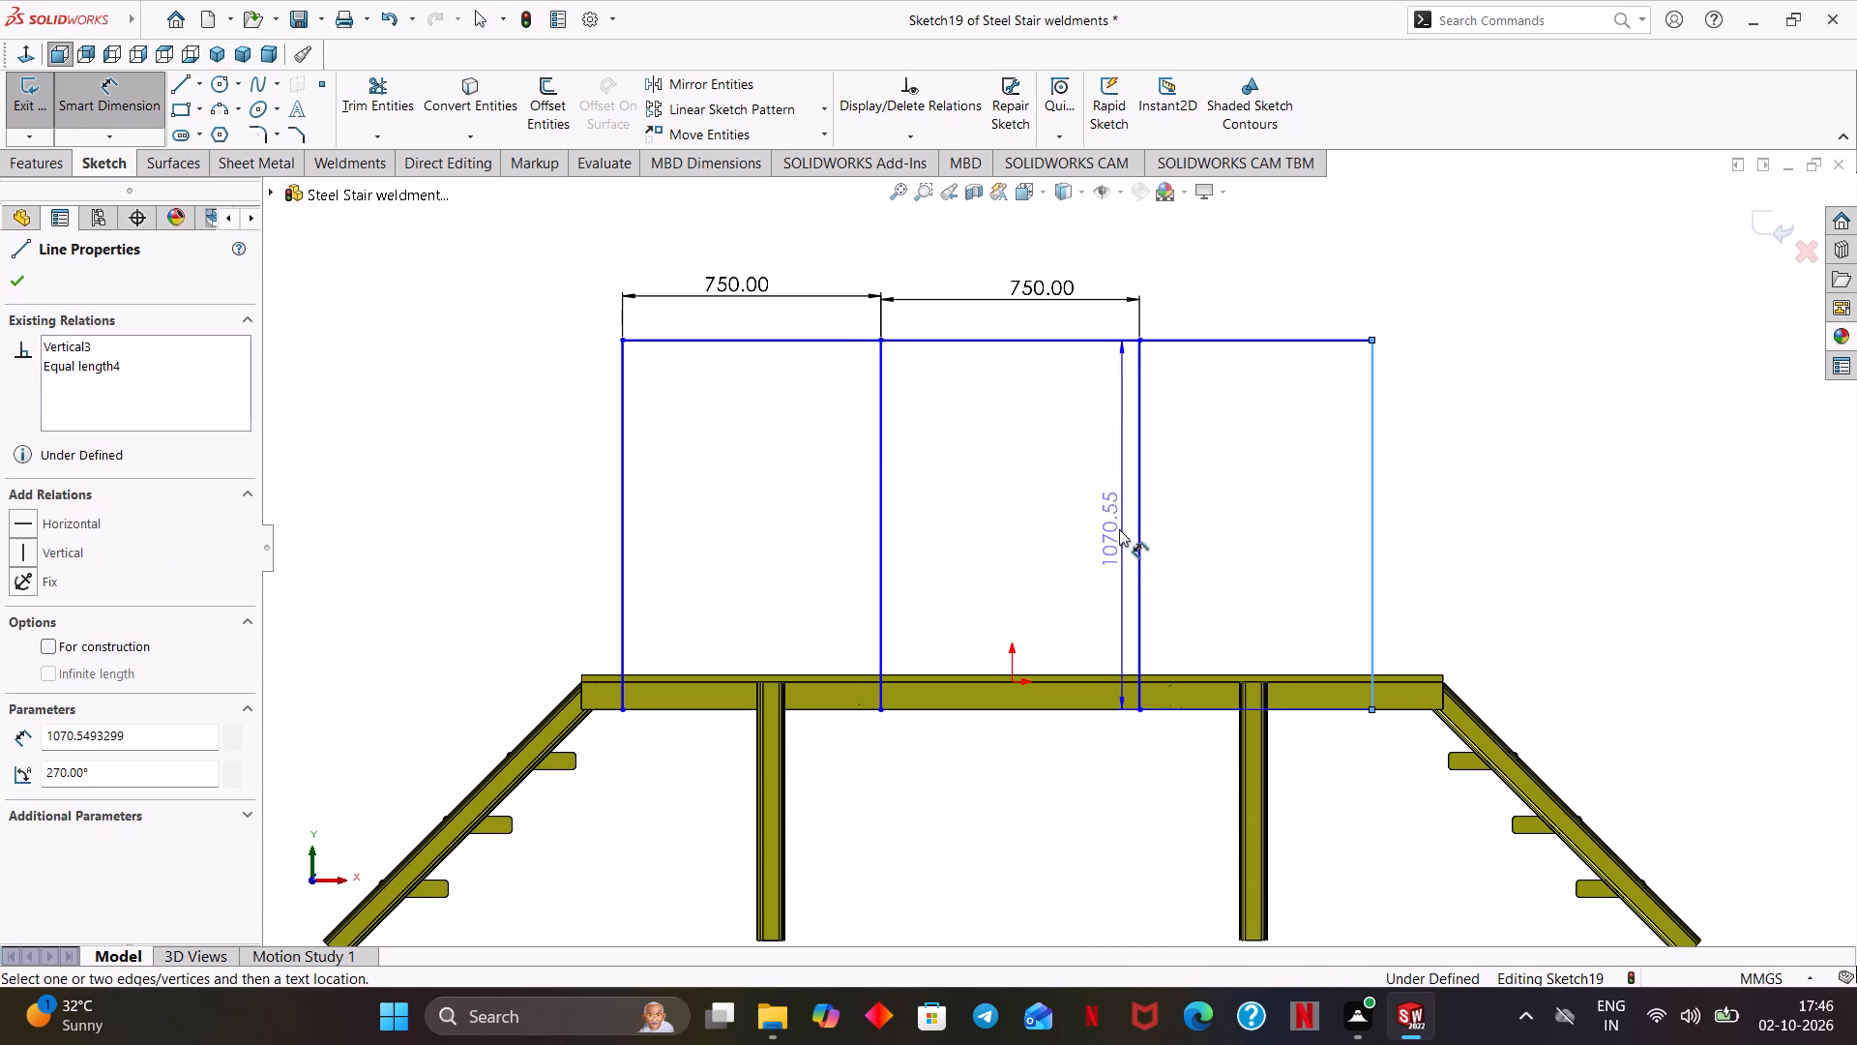
click(1137, 521)
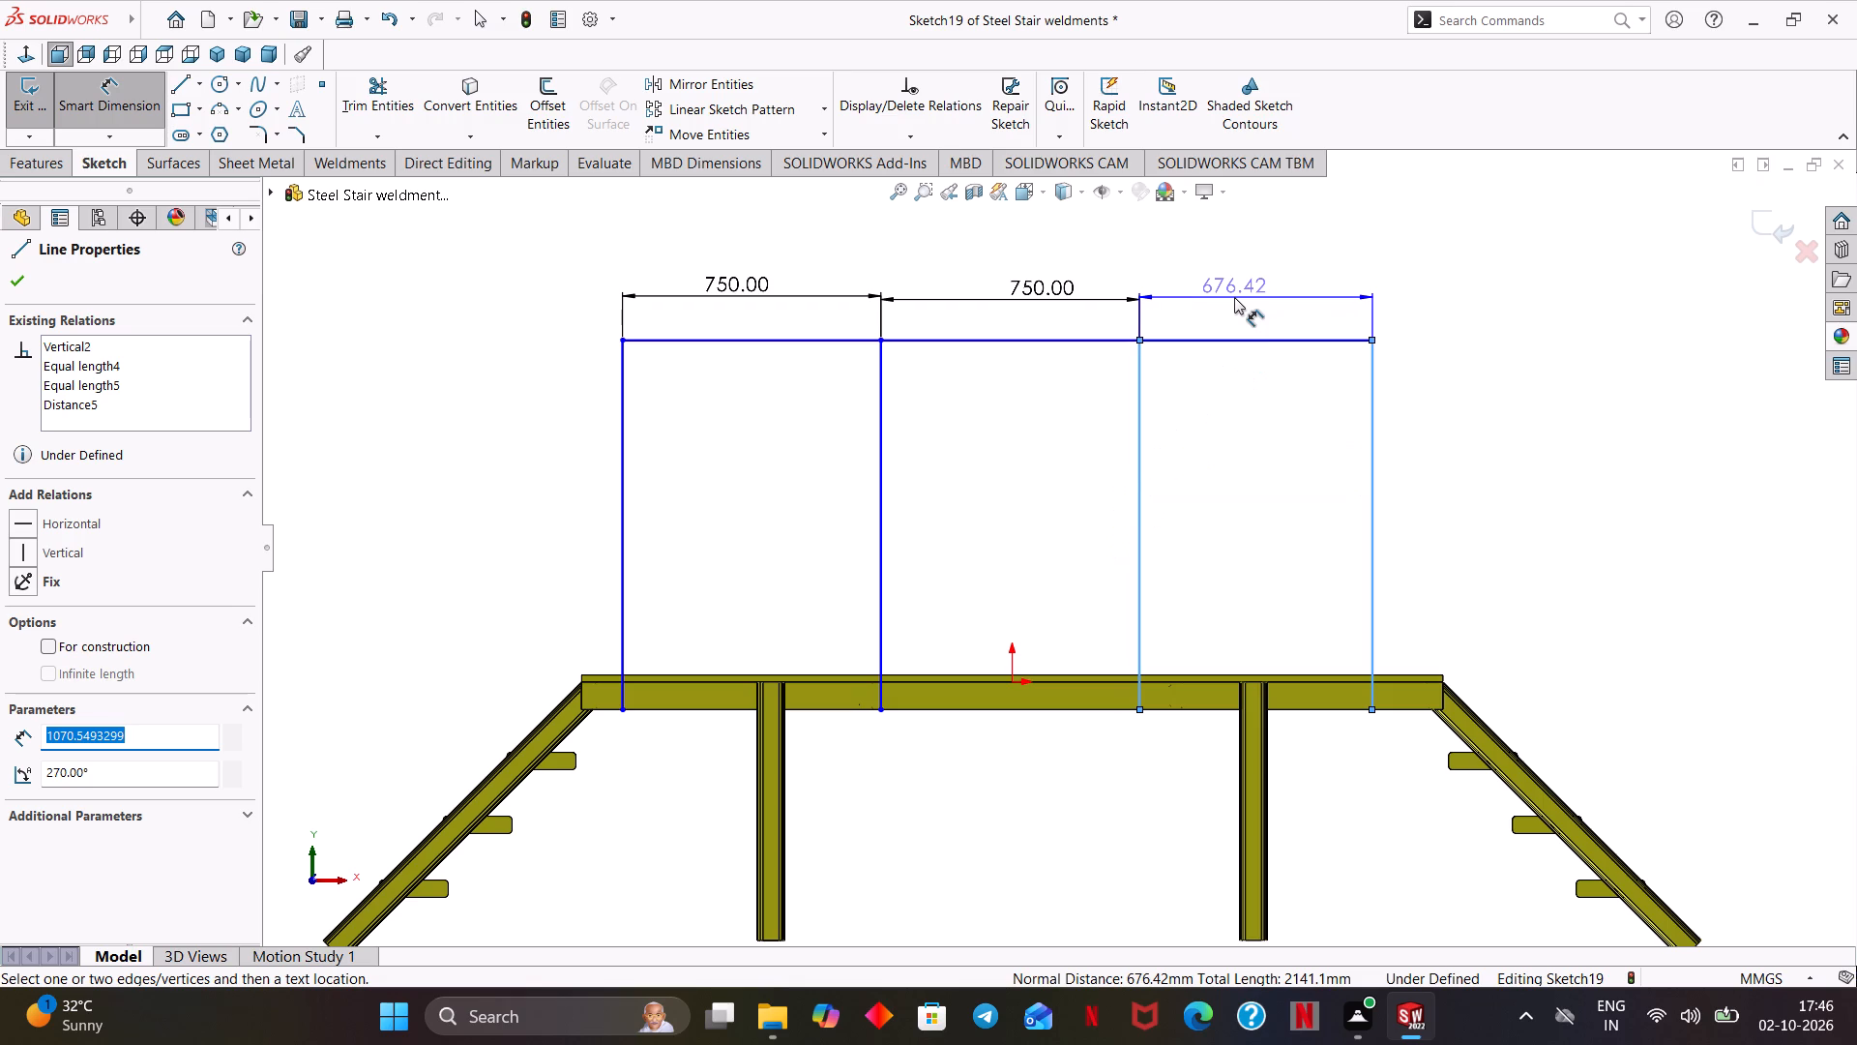
click(1248, 302)
text(750)
key(Return)
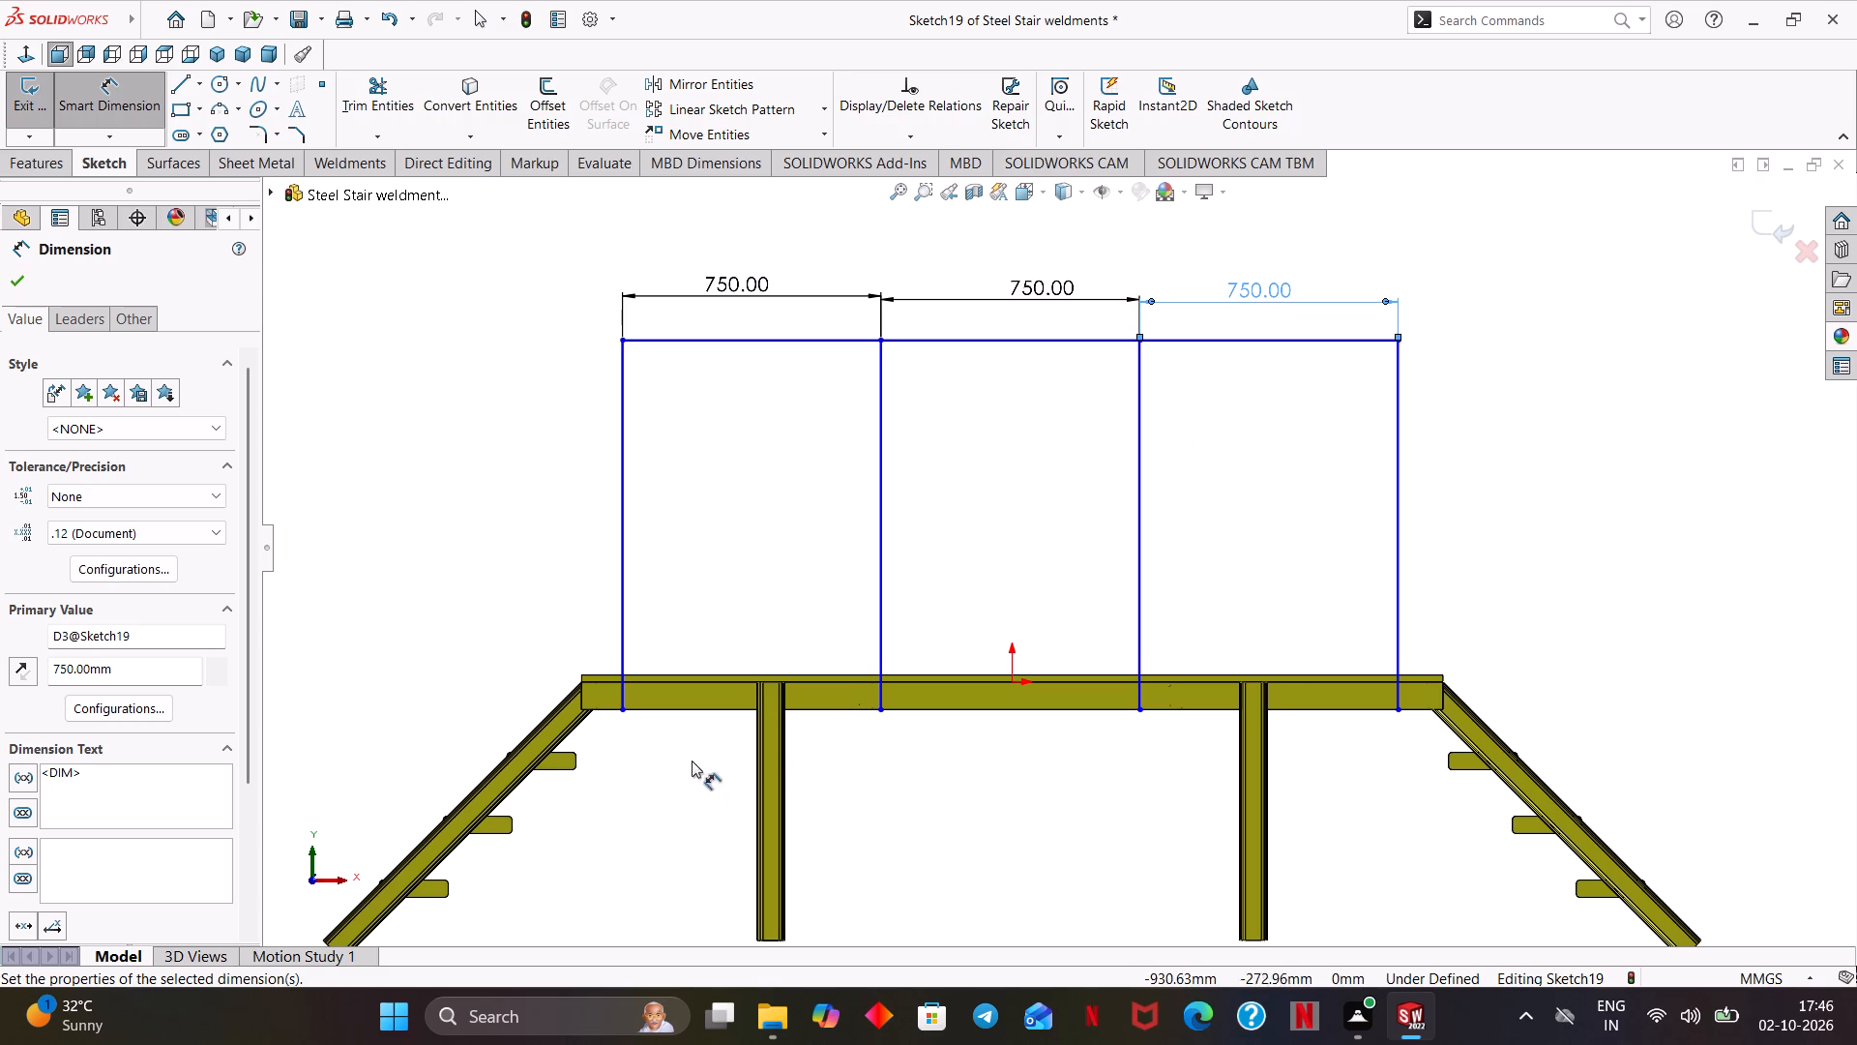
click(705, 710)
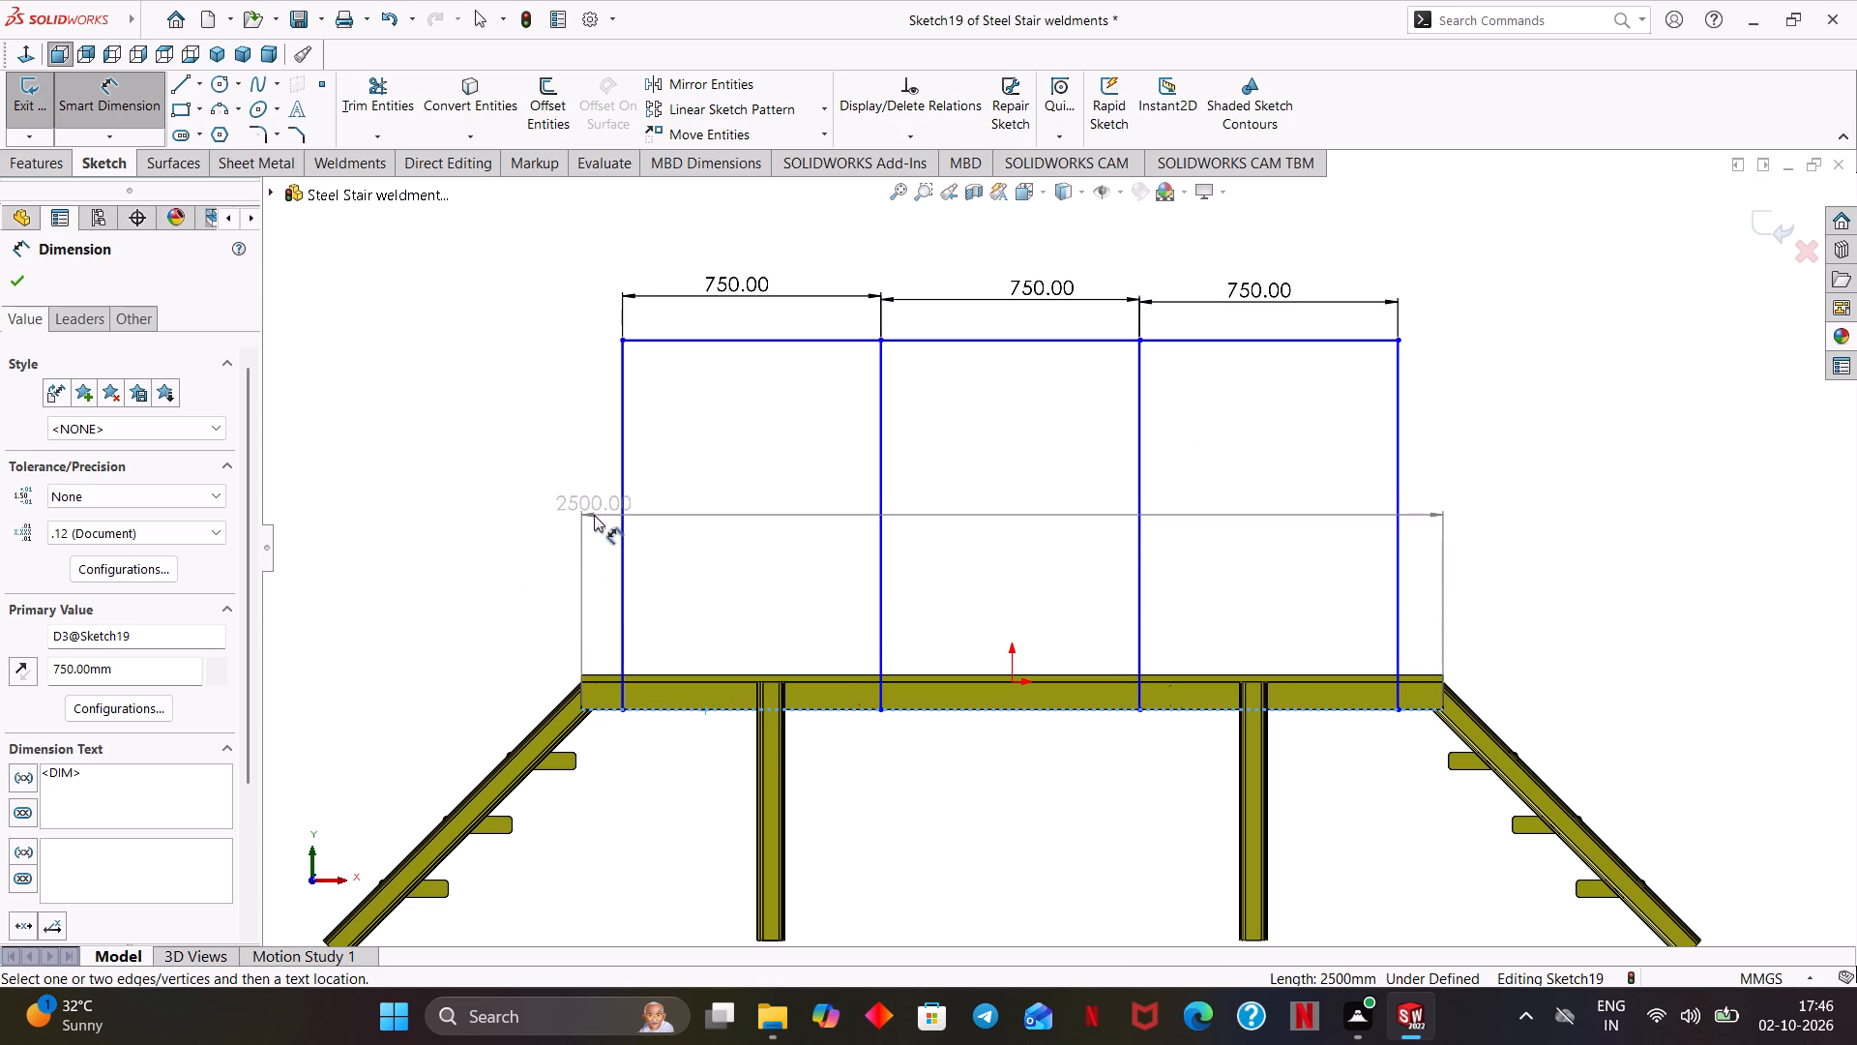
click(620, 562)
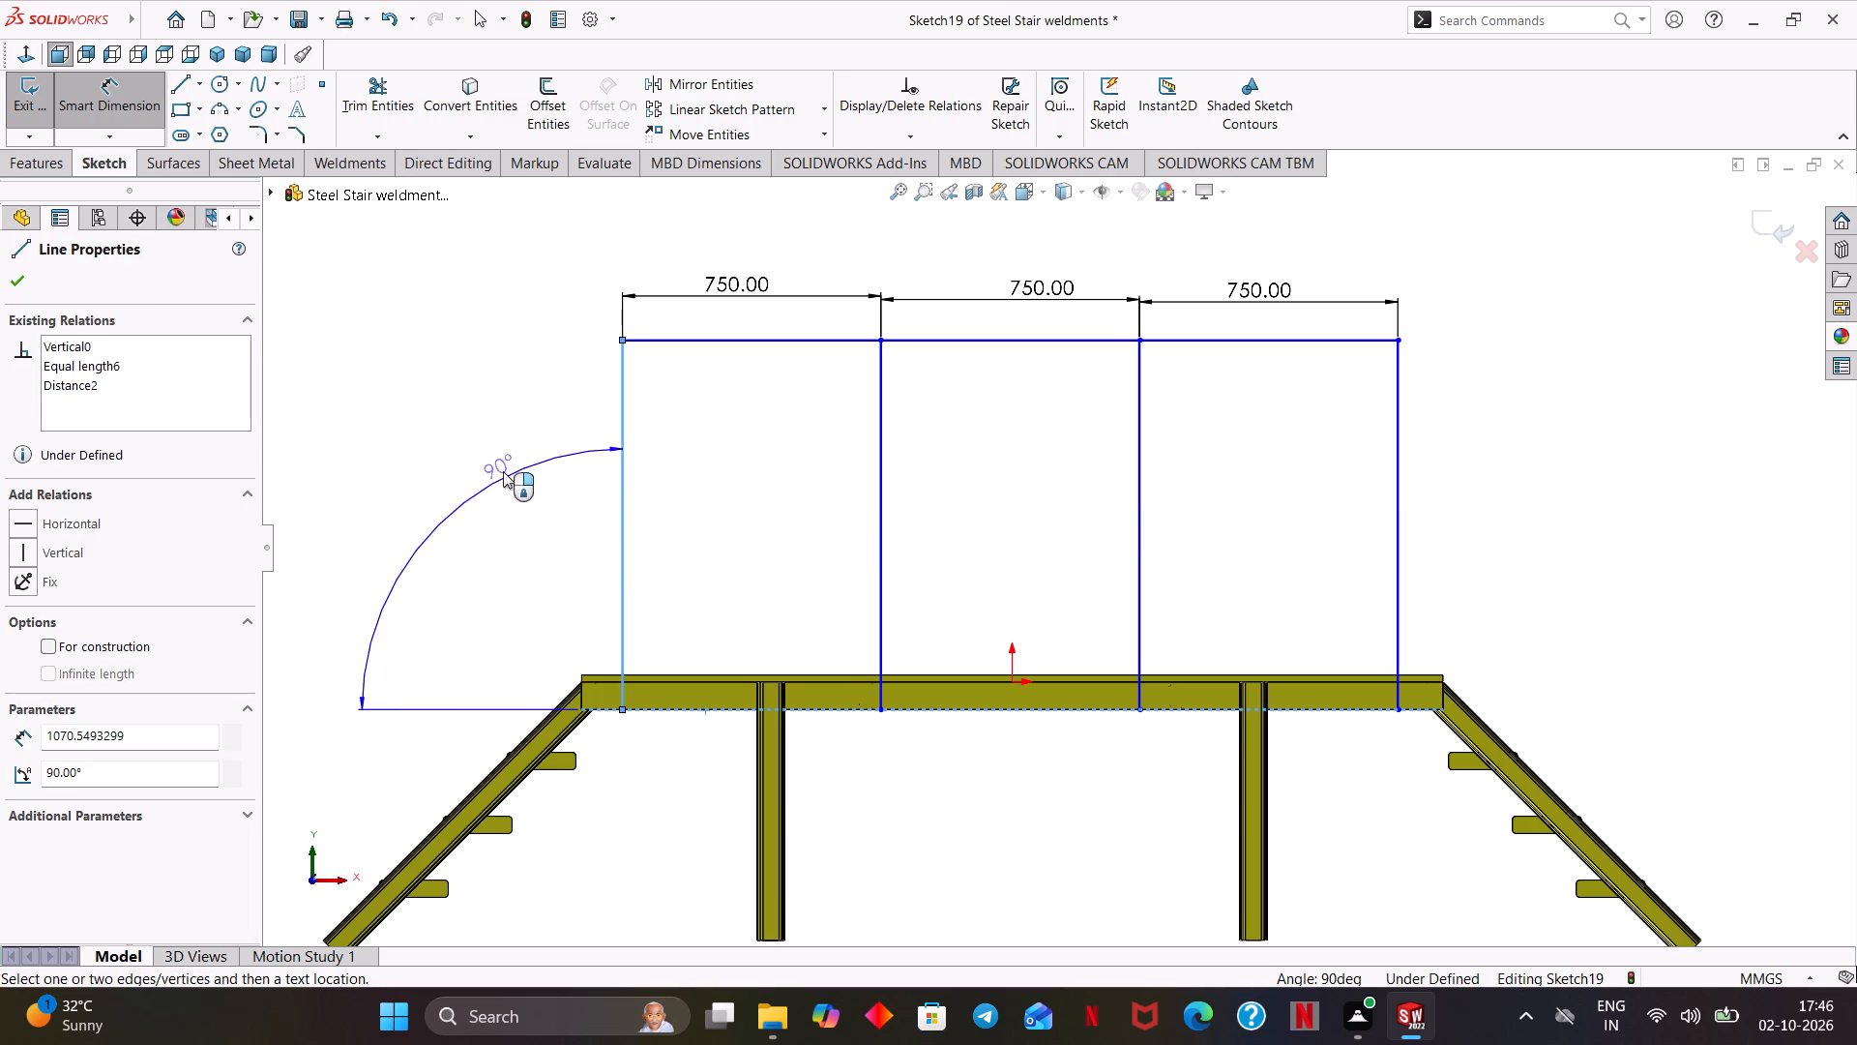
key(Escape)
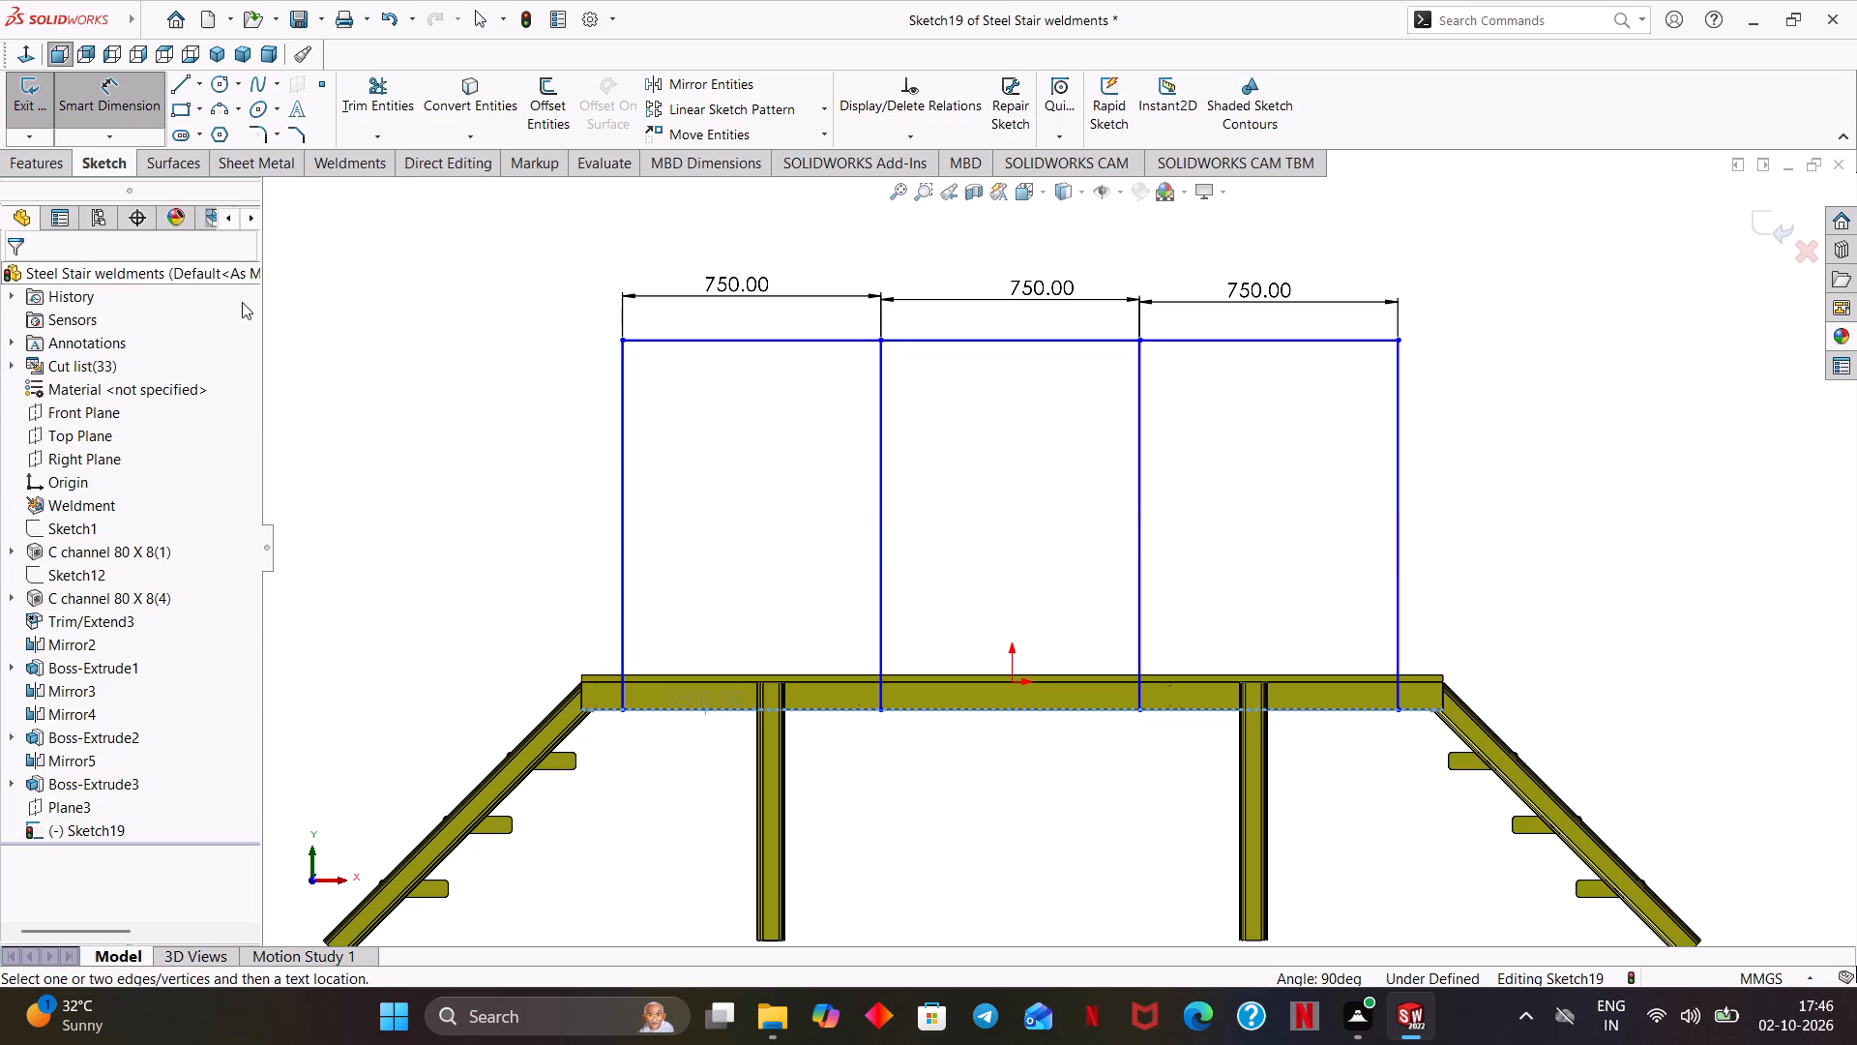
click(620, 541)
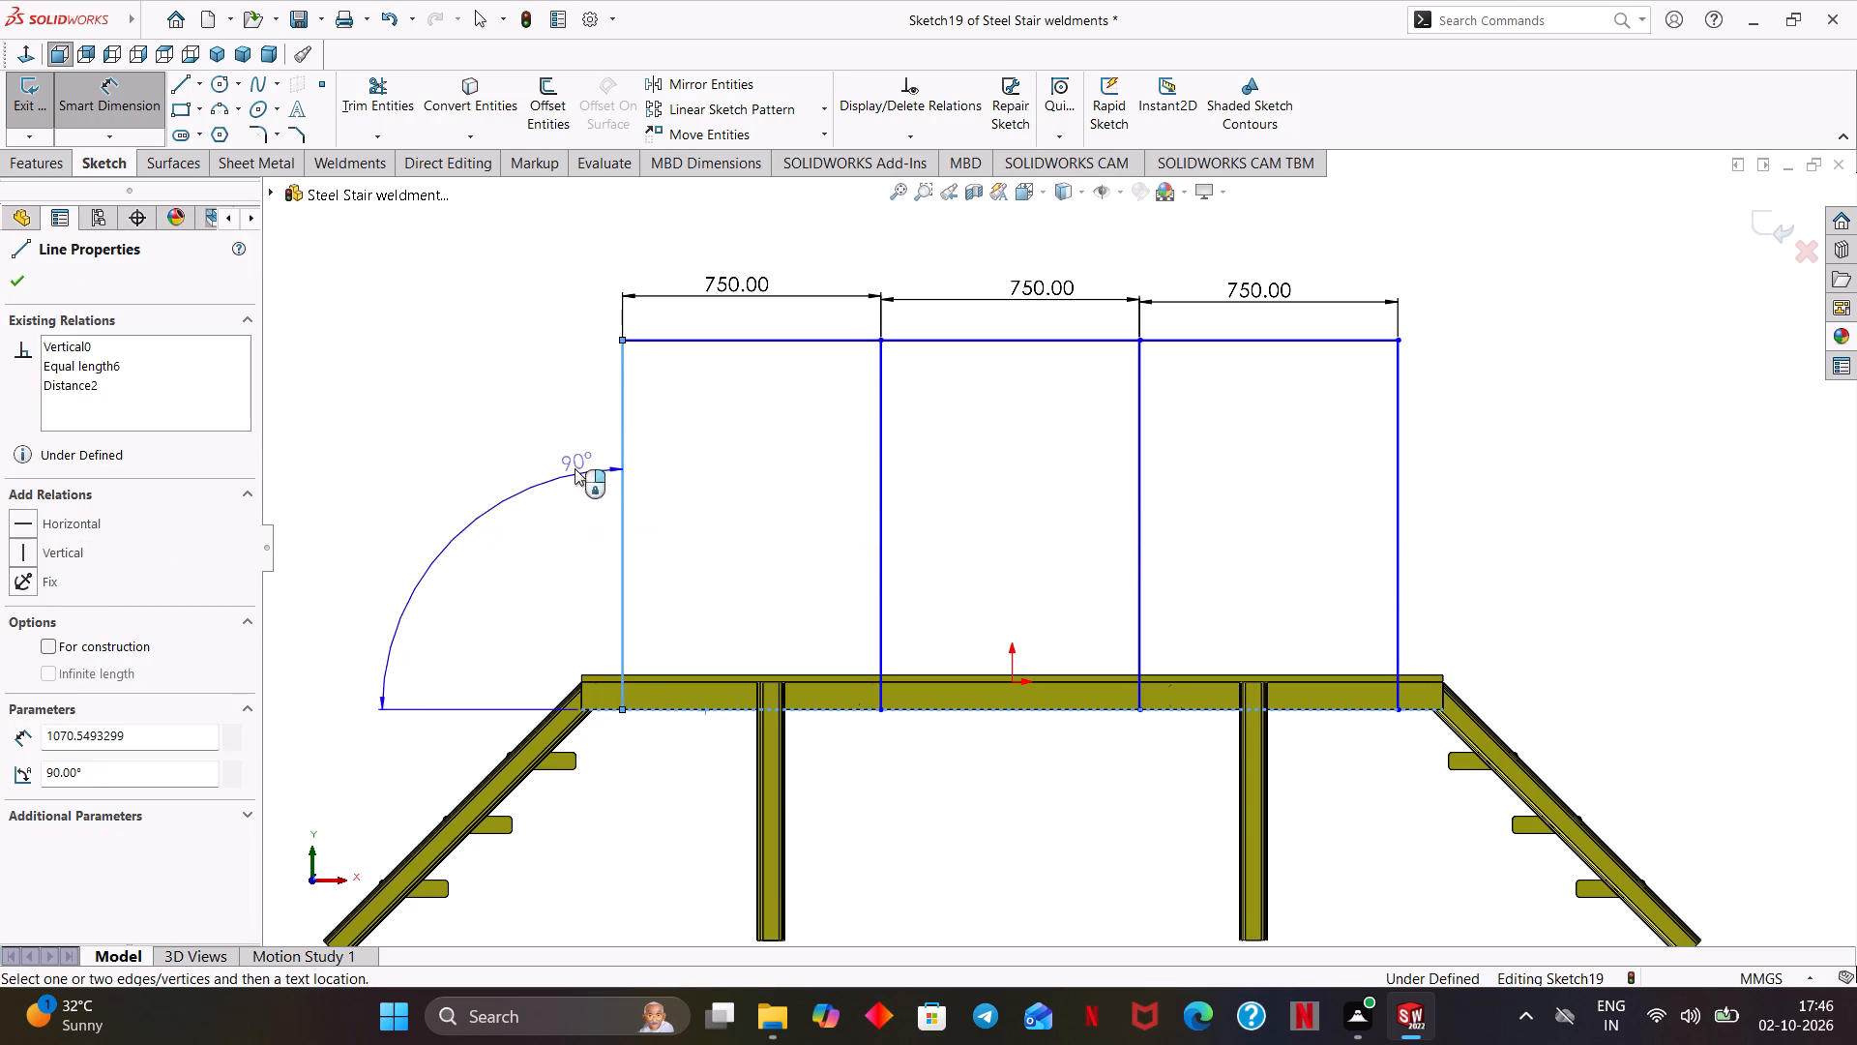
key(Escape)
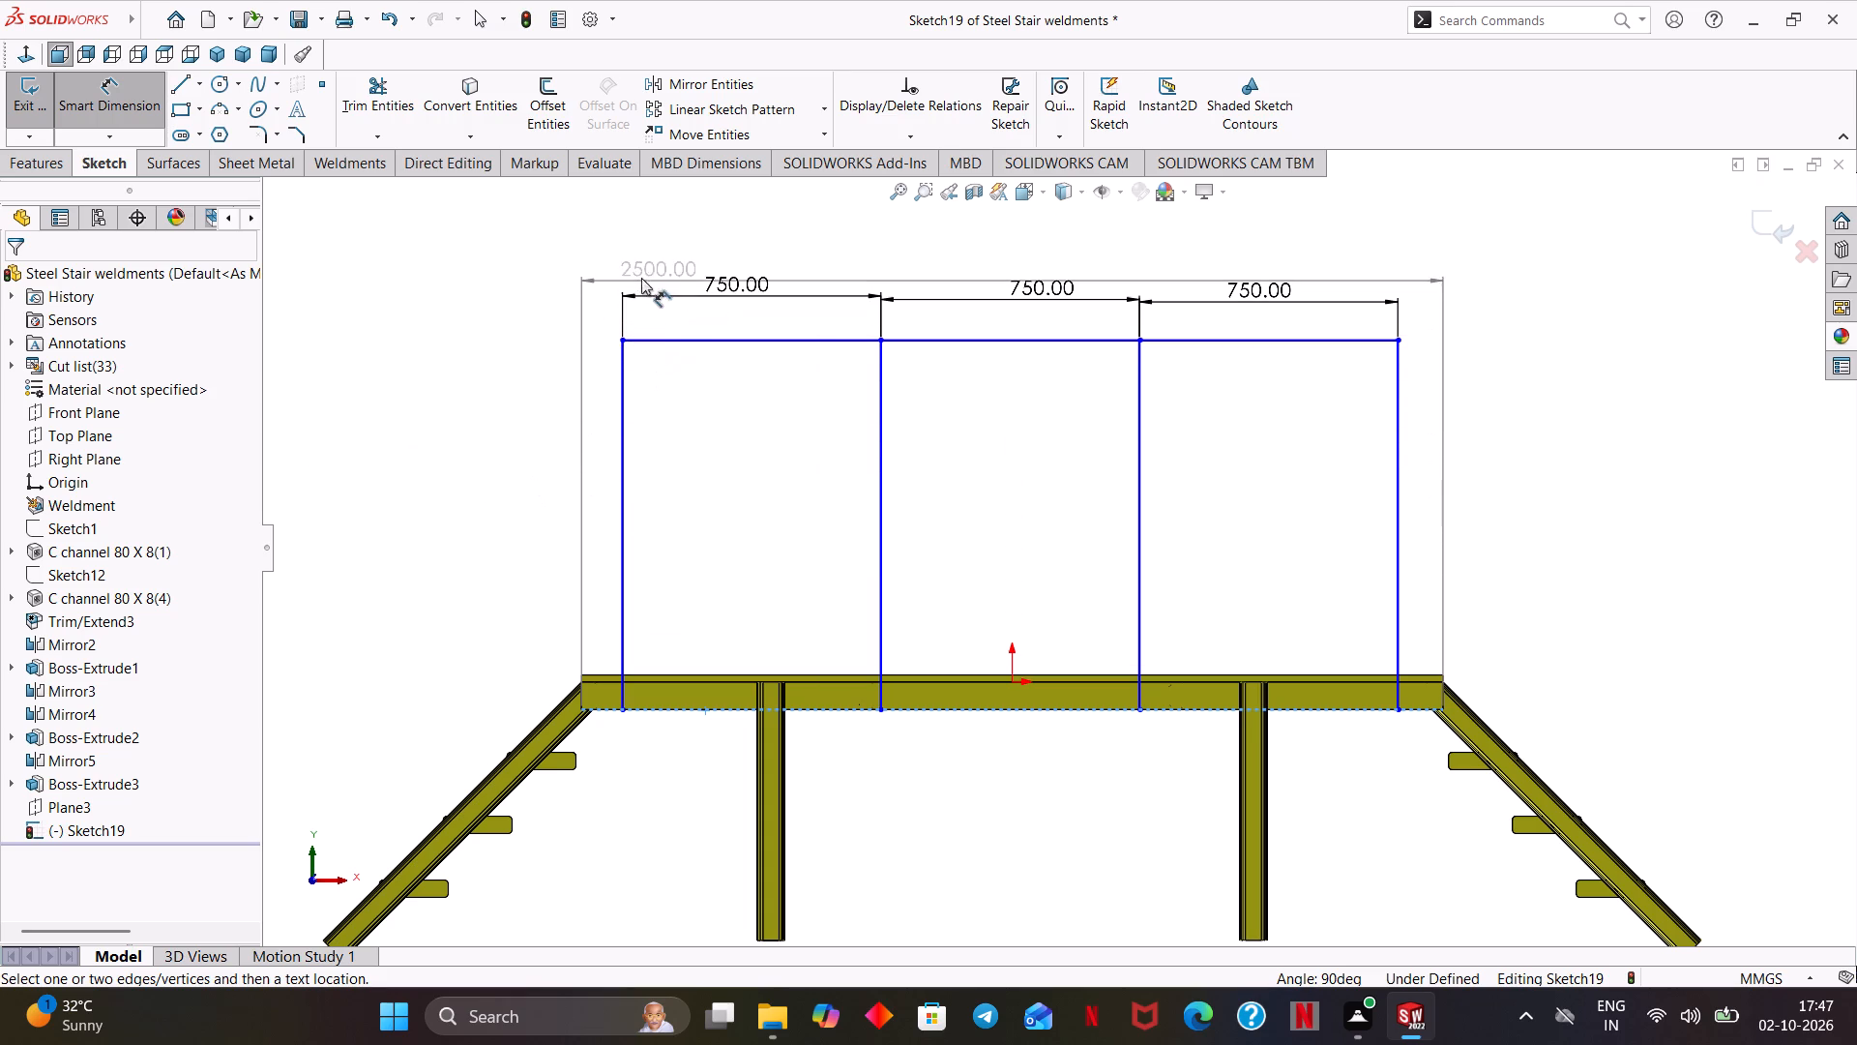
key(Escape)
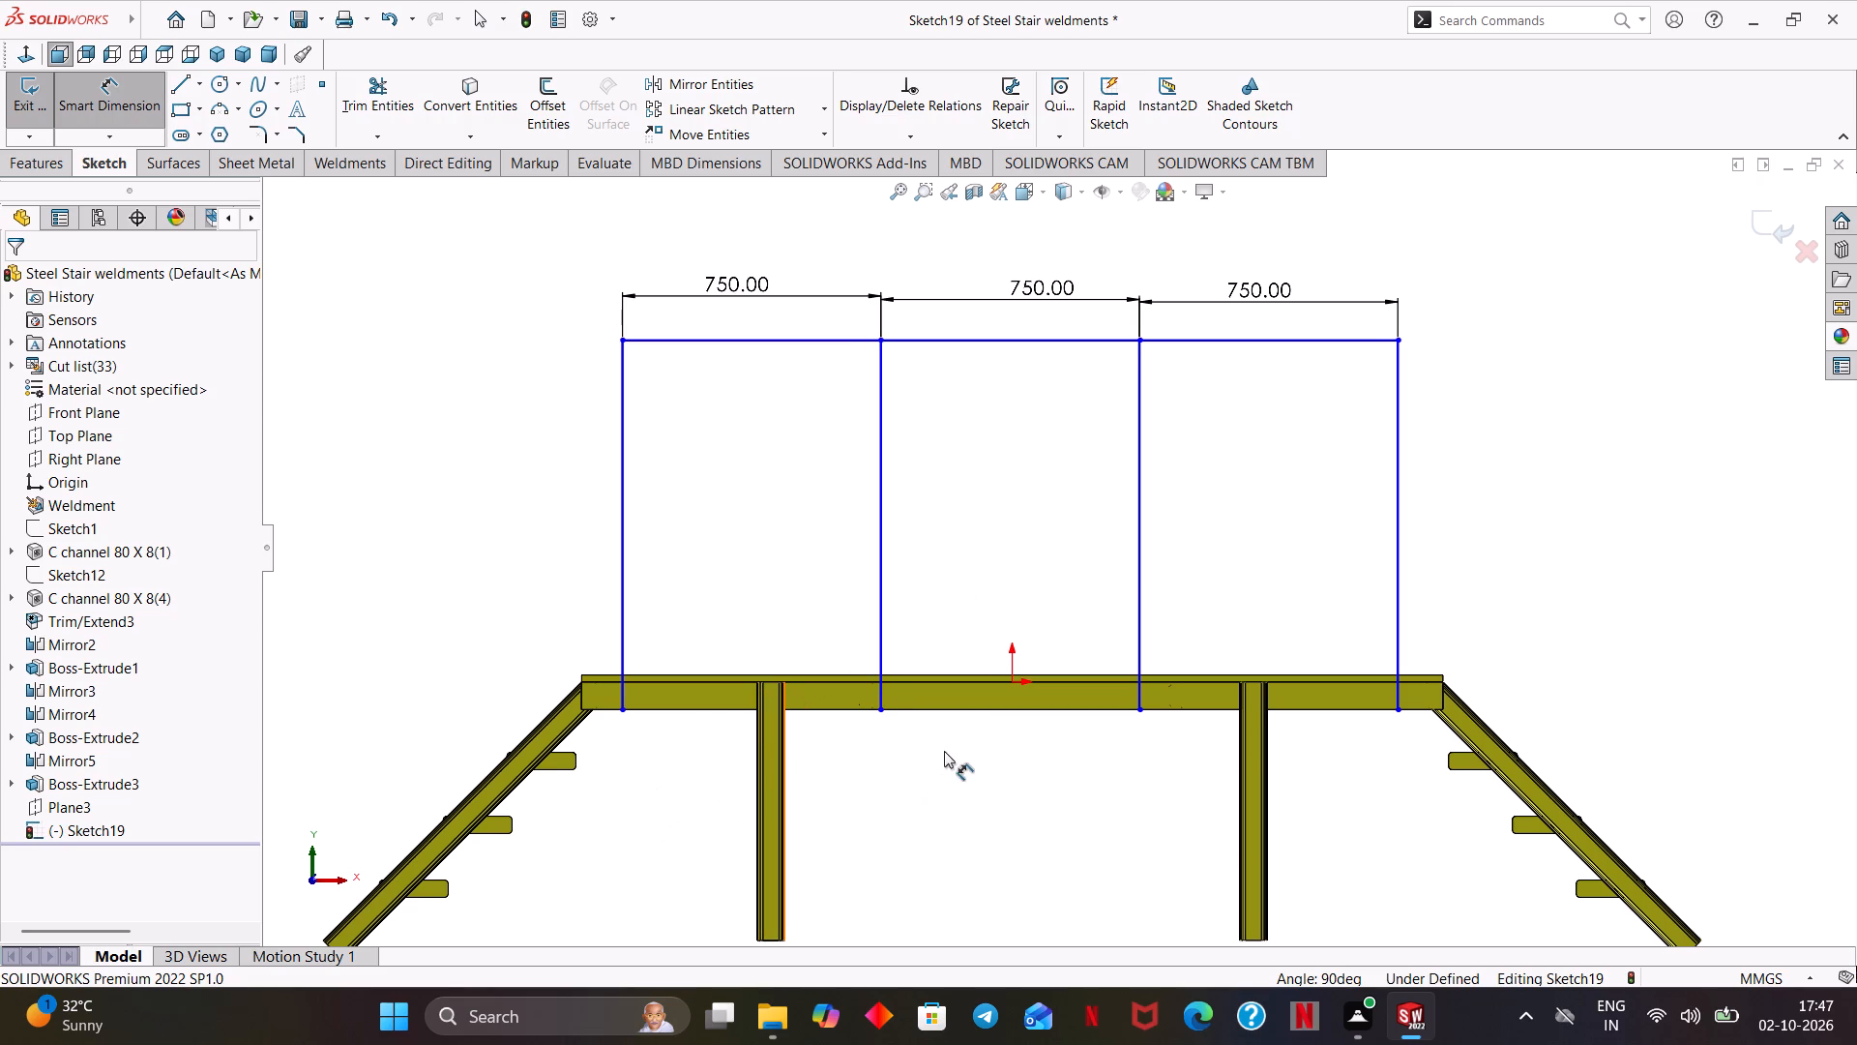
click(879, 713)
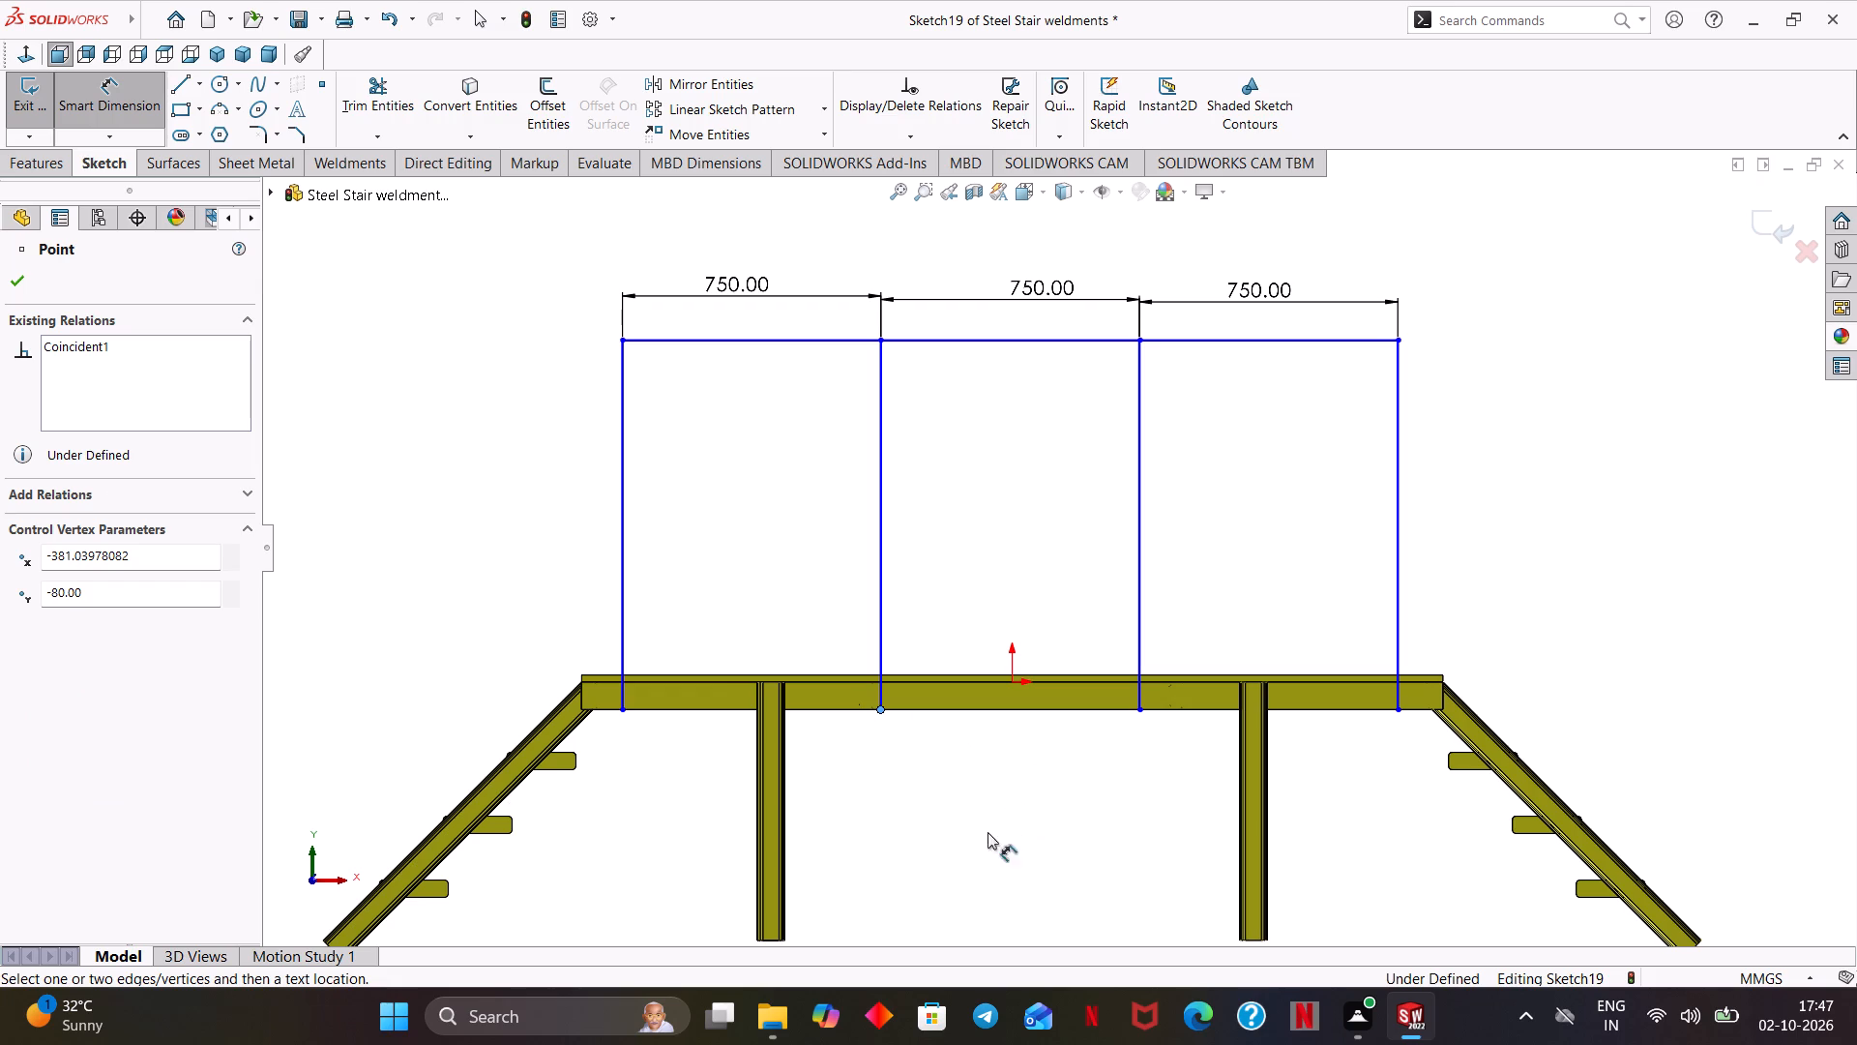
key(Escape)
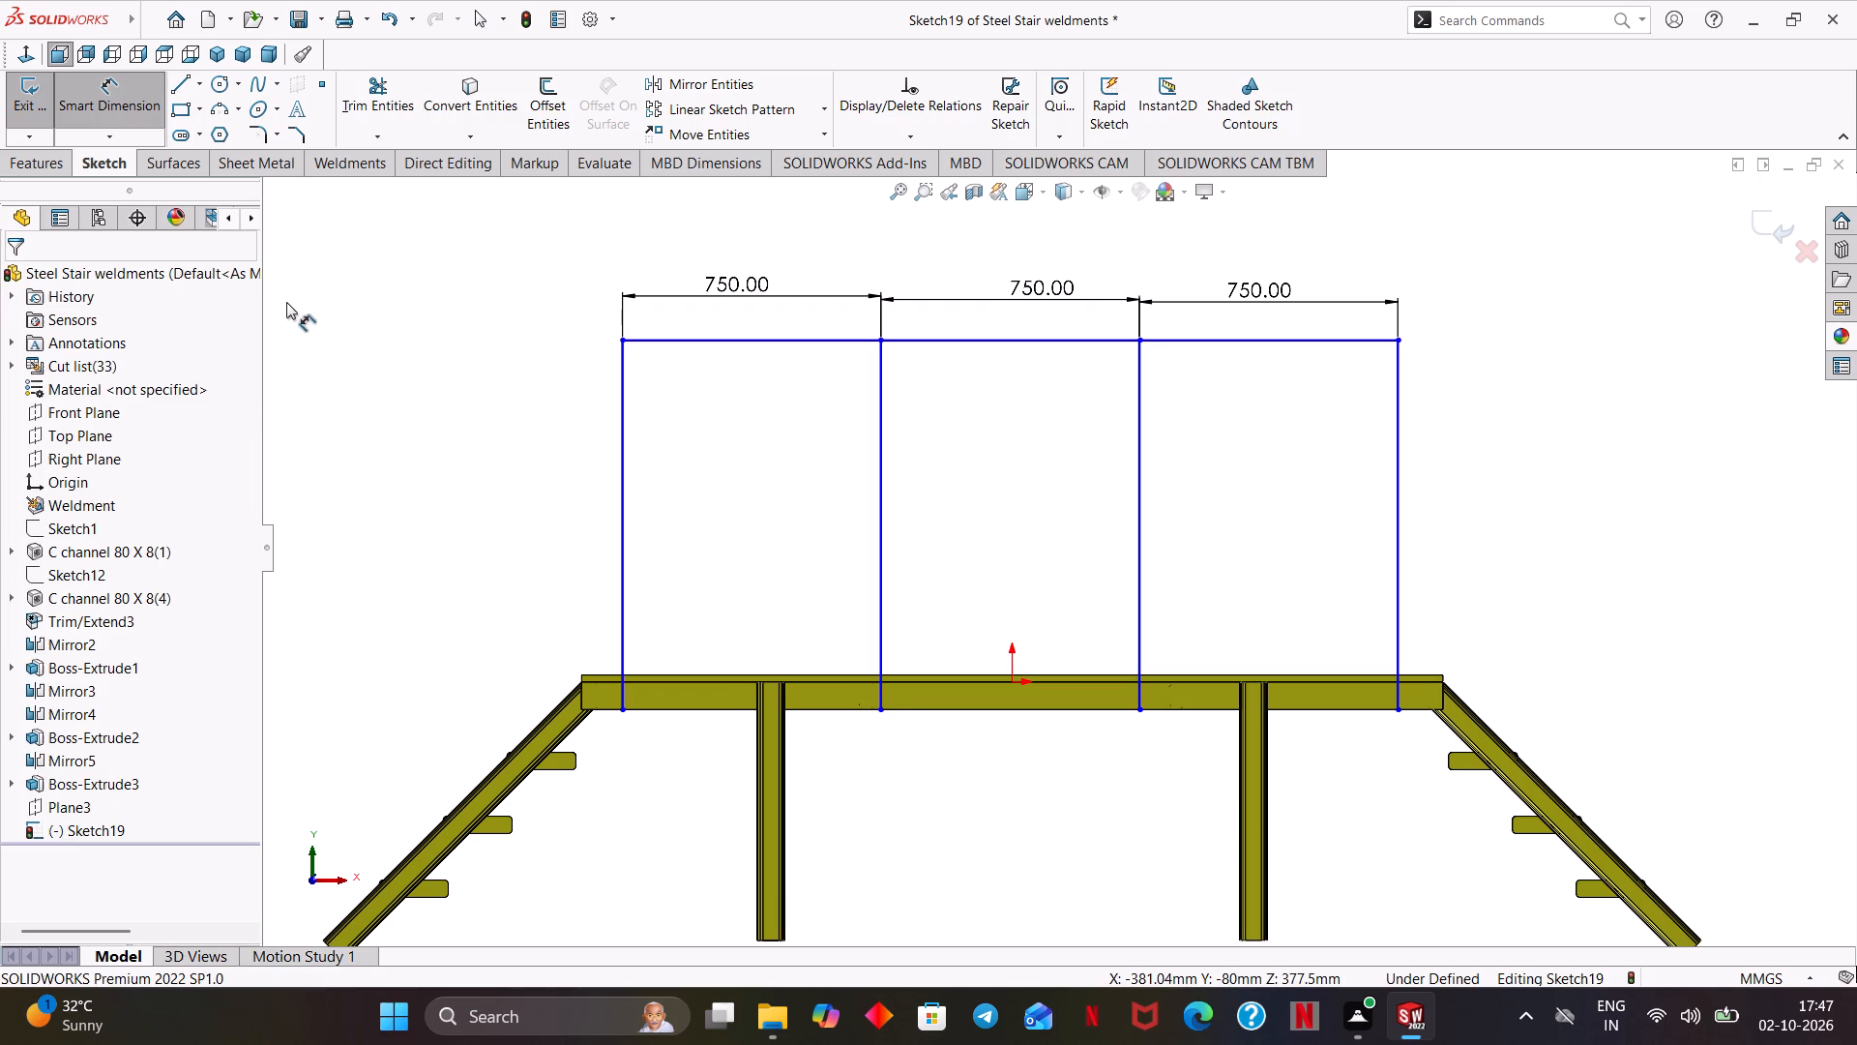
Dimension the horizontal distance from the second post line's lower endpoint to the origin as 375 mm, placed below the deck.
click(883, 707)
click(1014, 681)
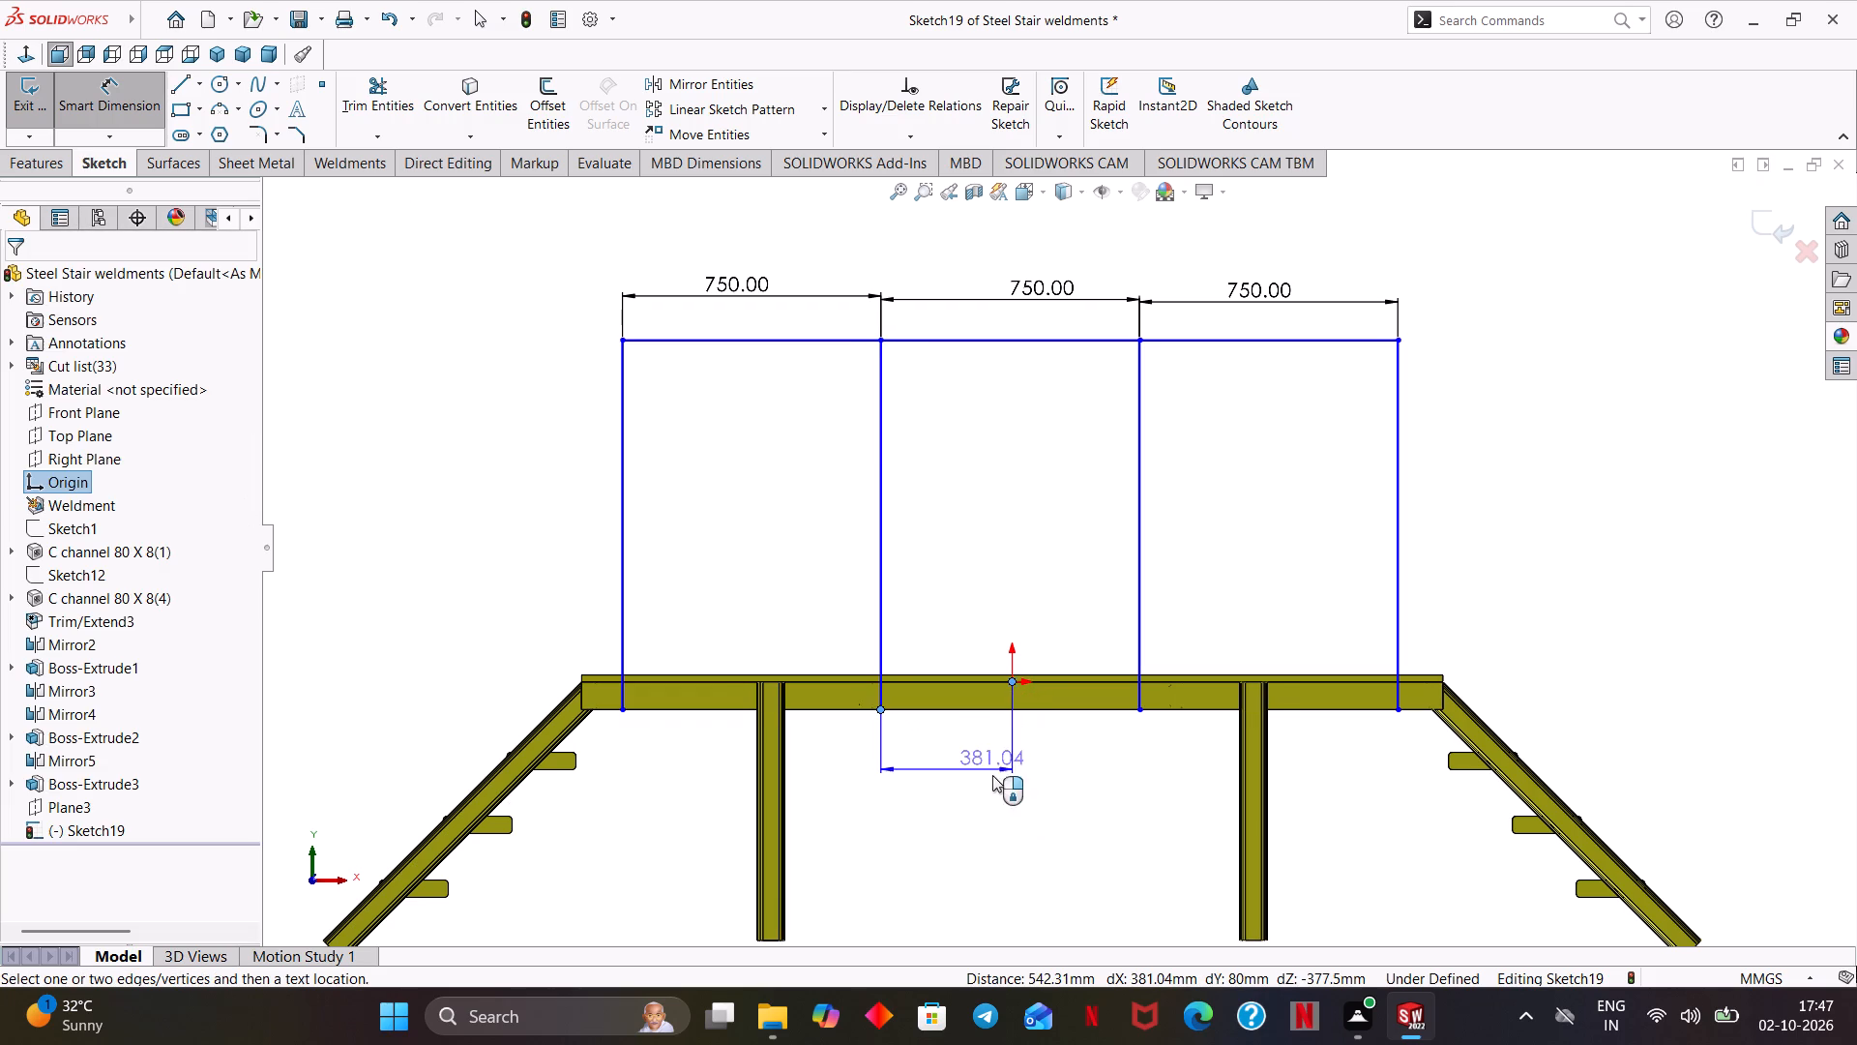
click(953, 776)
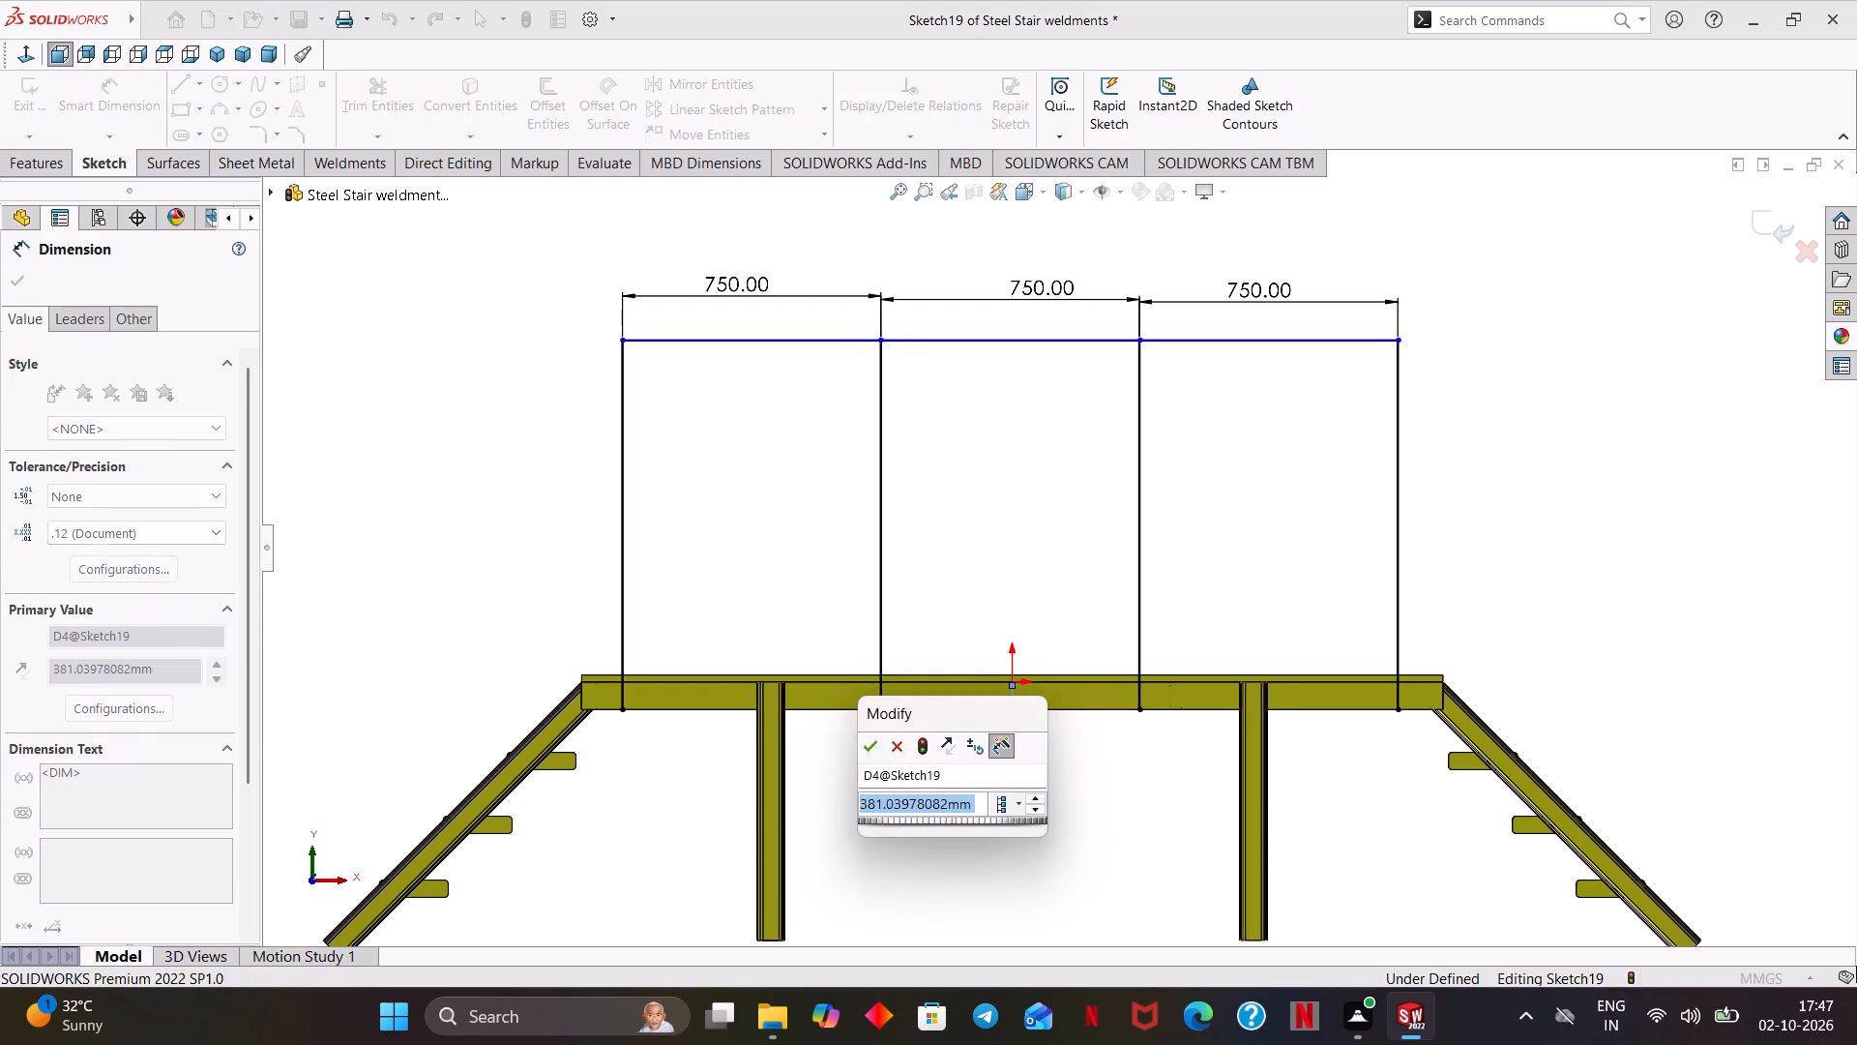
text(375)
key(Return)
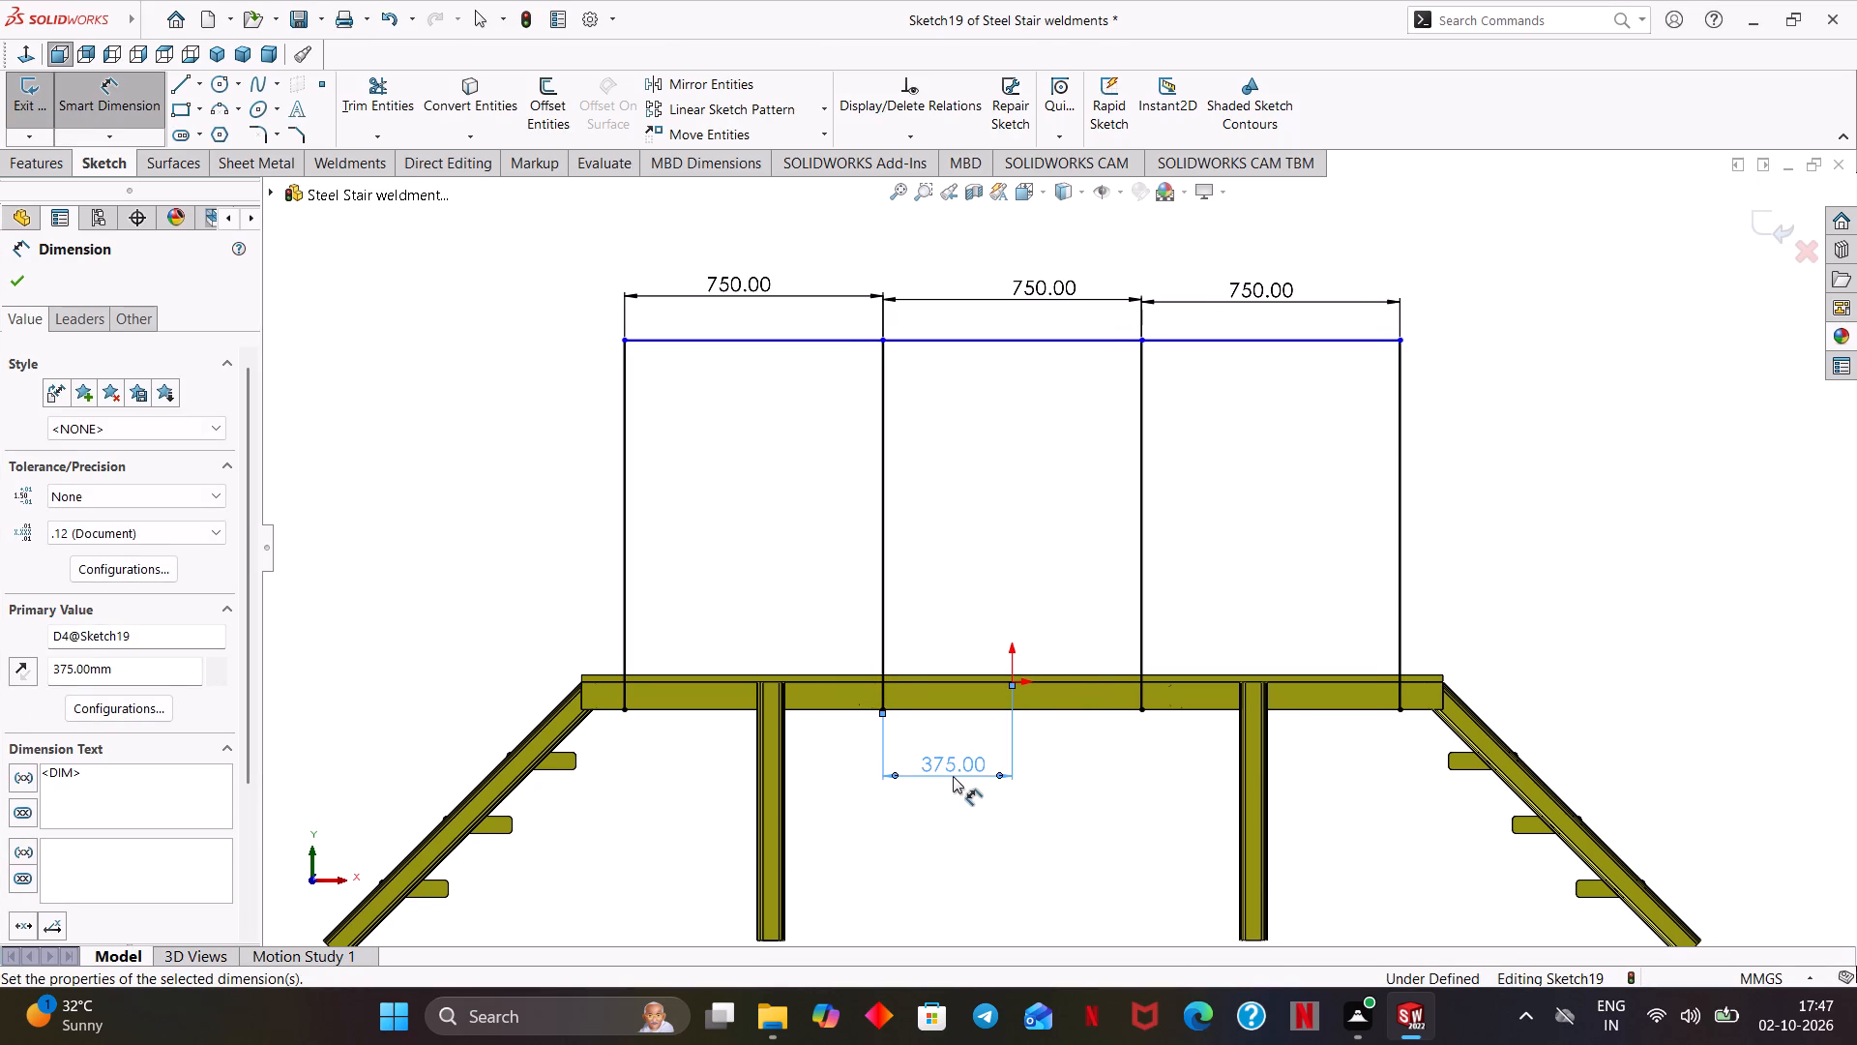
Dimension the height from the deck beam's lower edge to the top rail line as 600 mm, placed close beside the first post.
click(747, 337)
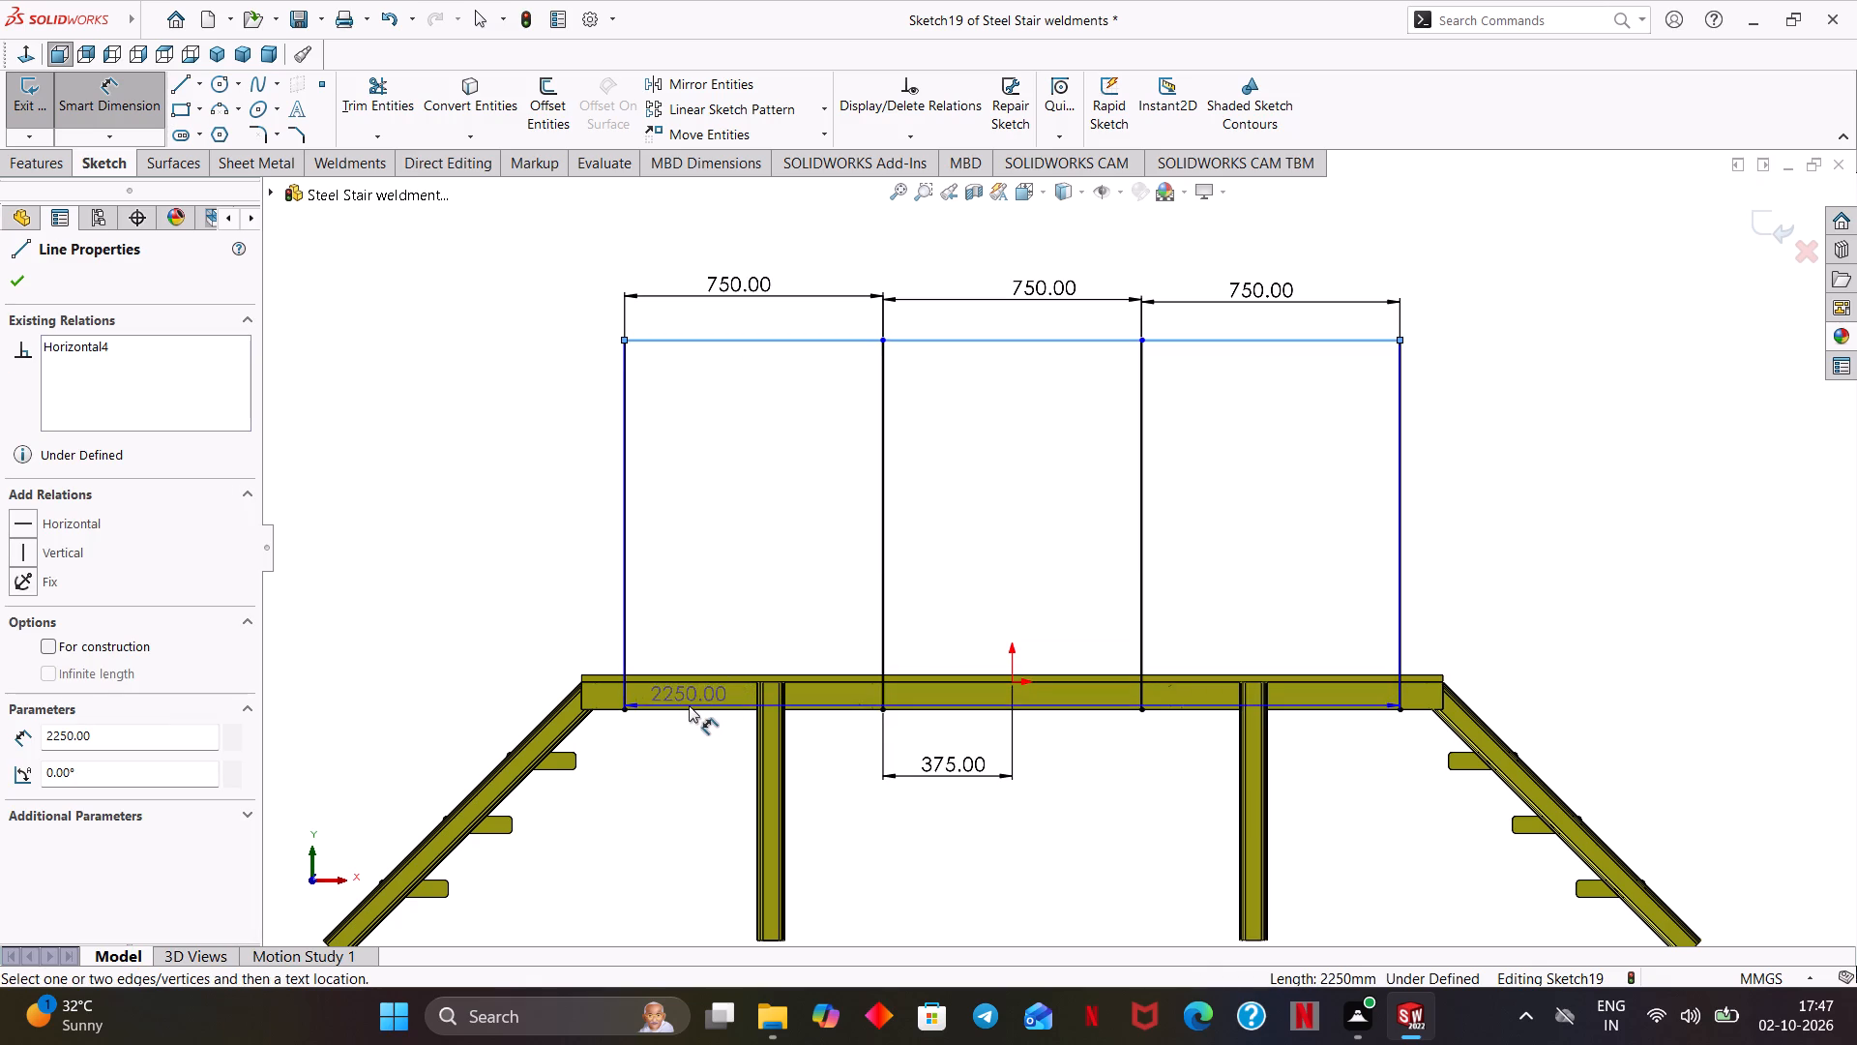
click(687, 707)
click(451, 541)
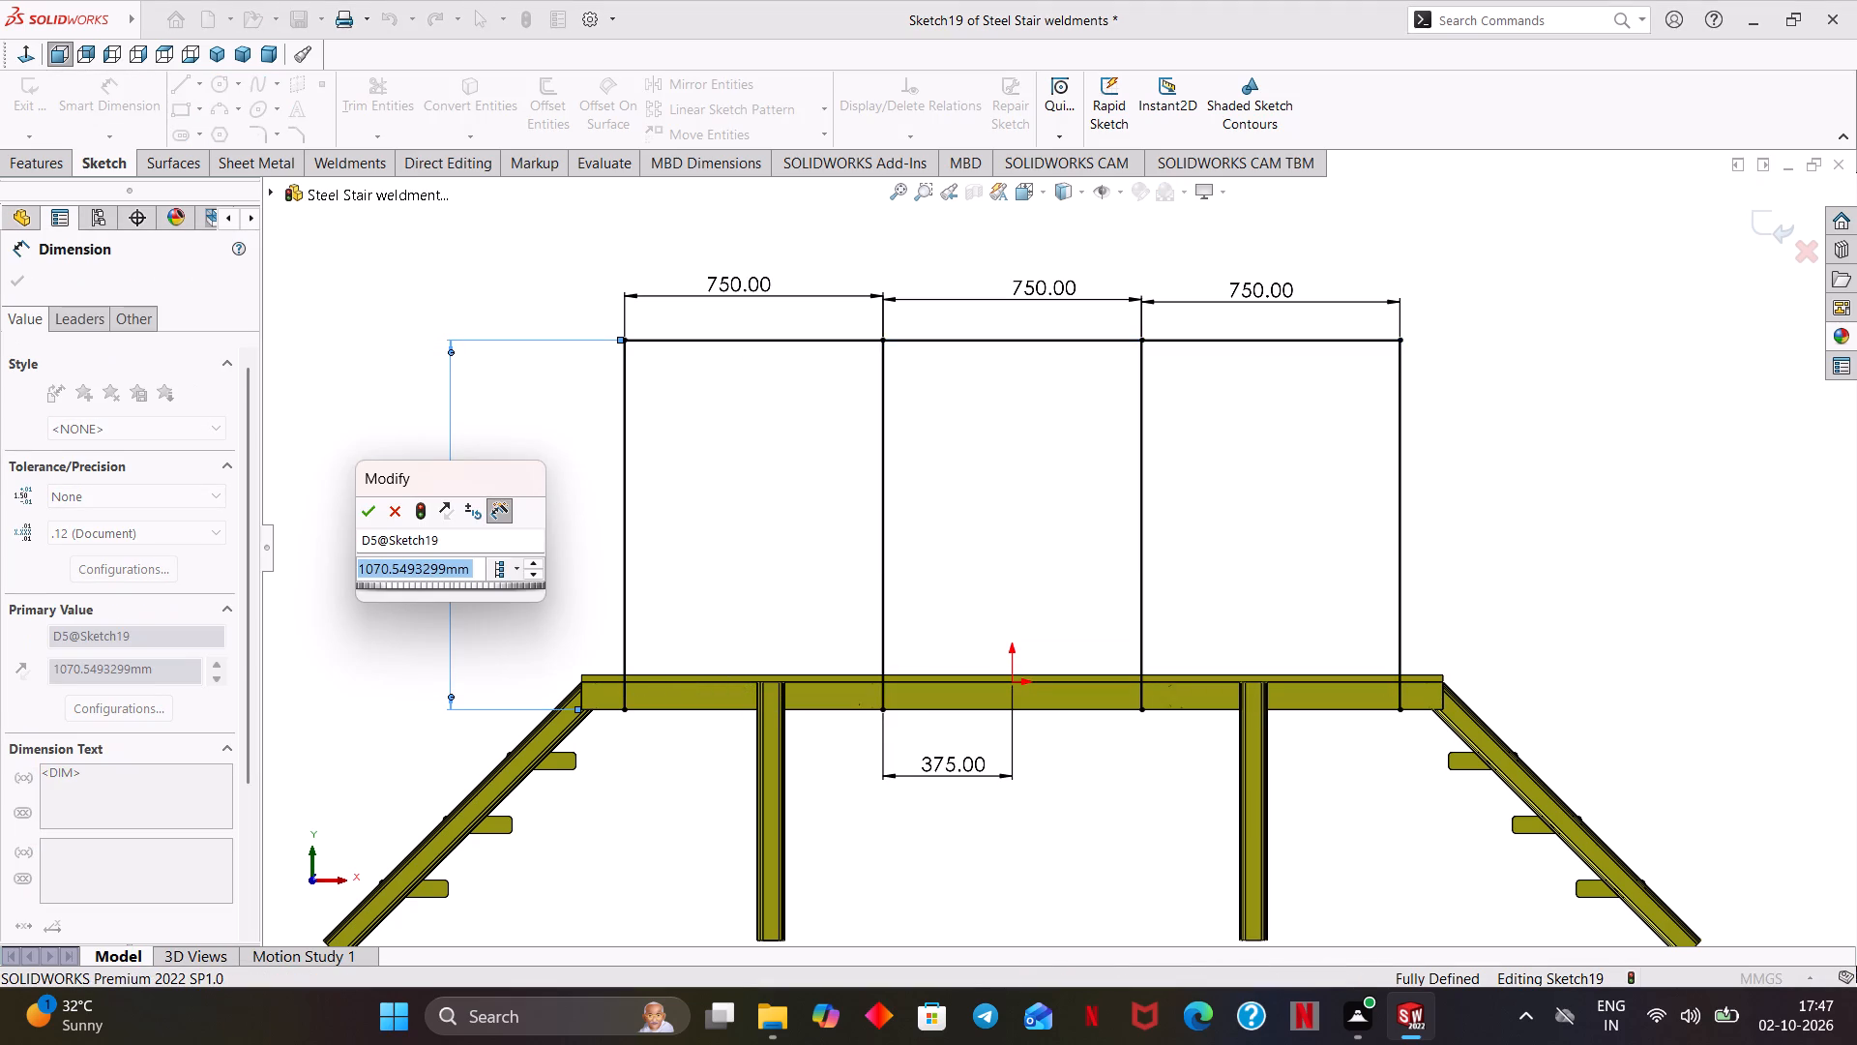
text(600)
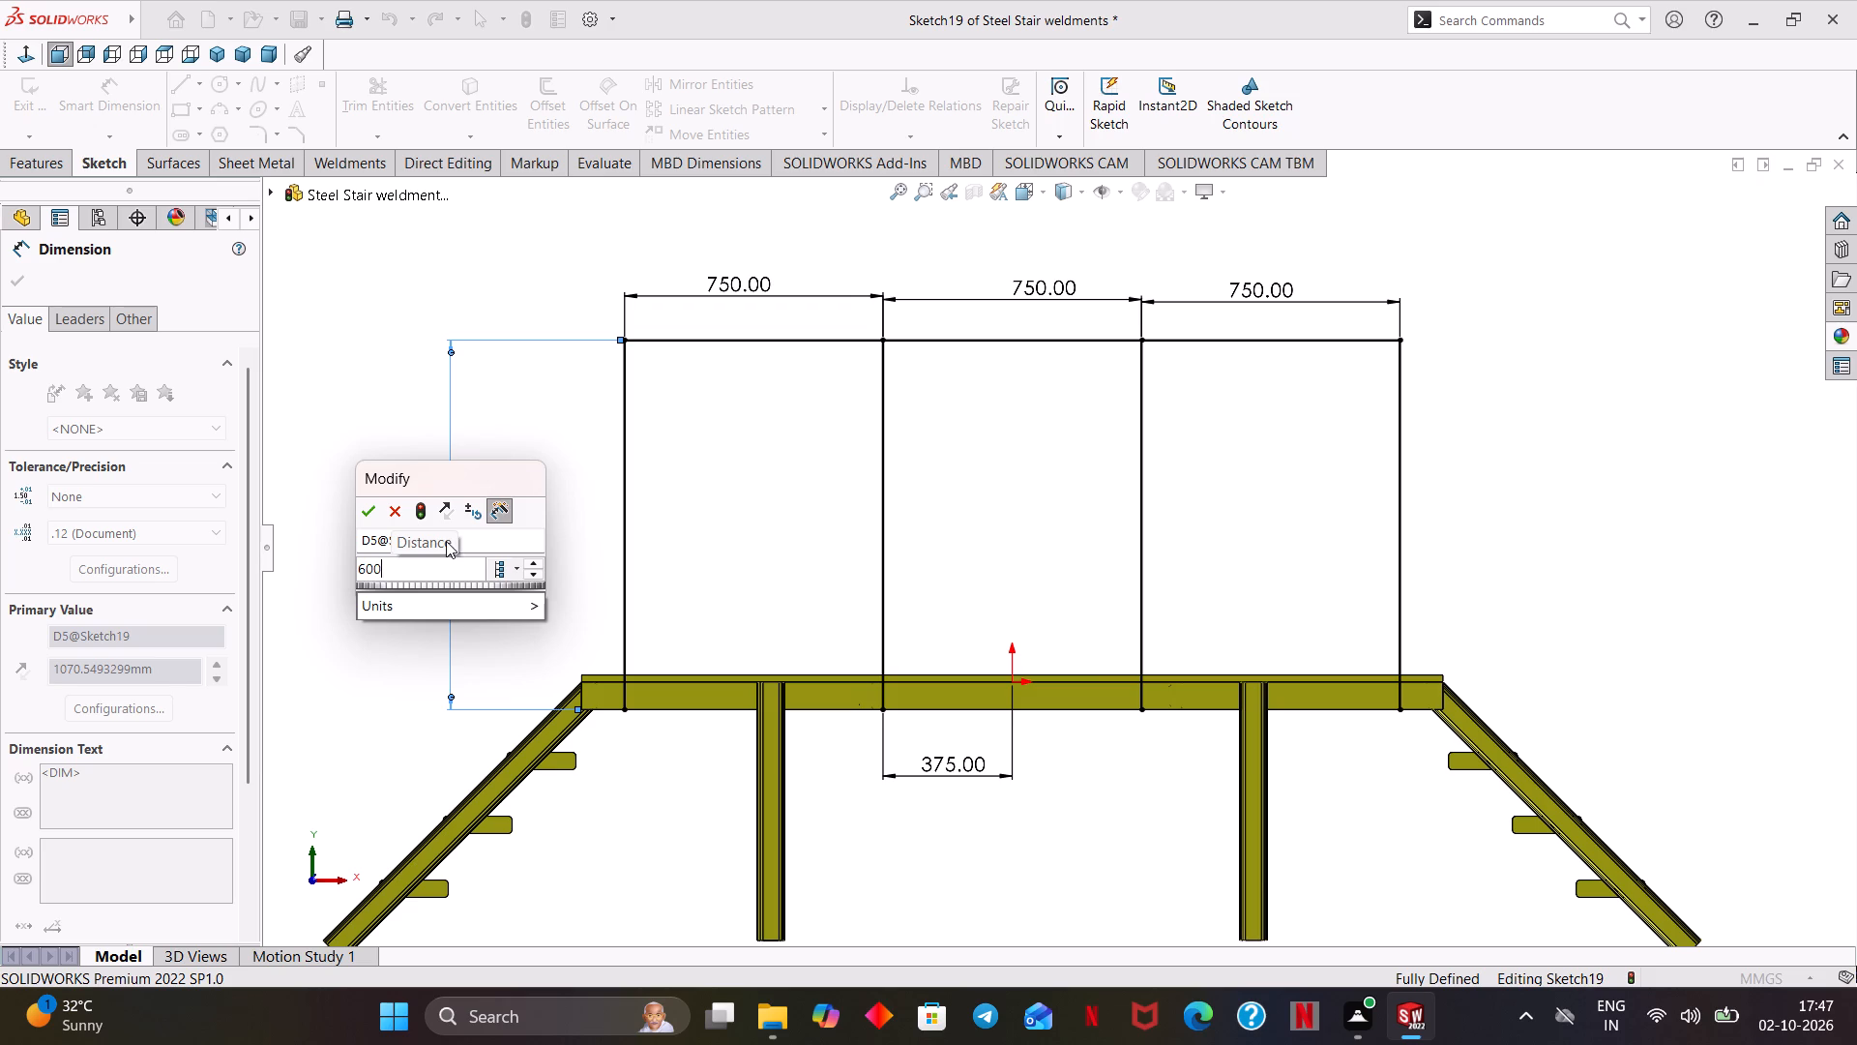
key(Return)
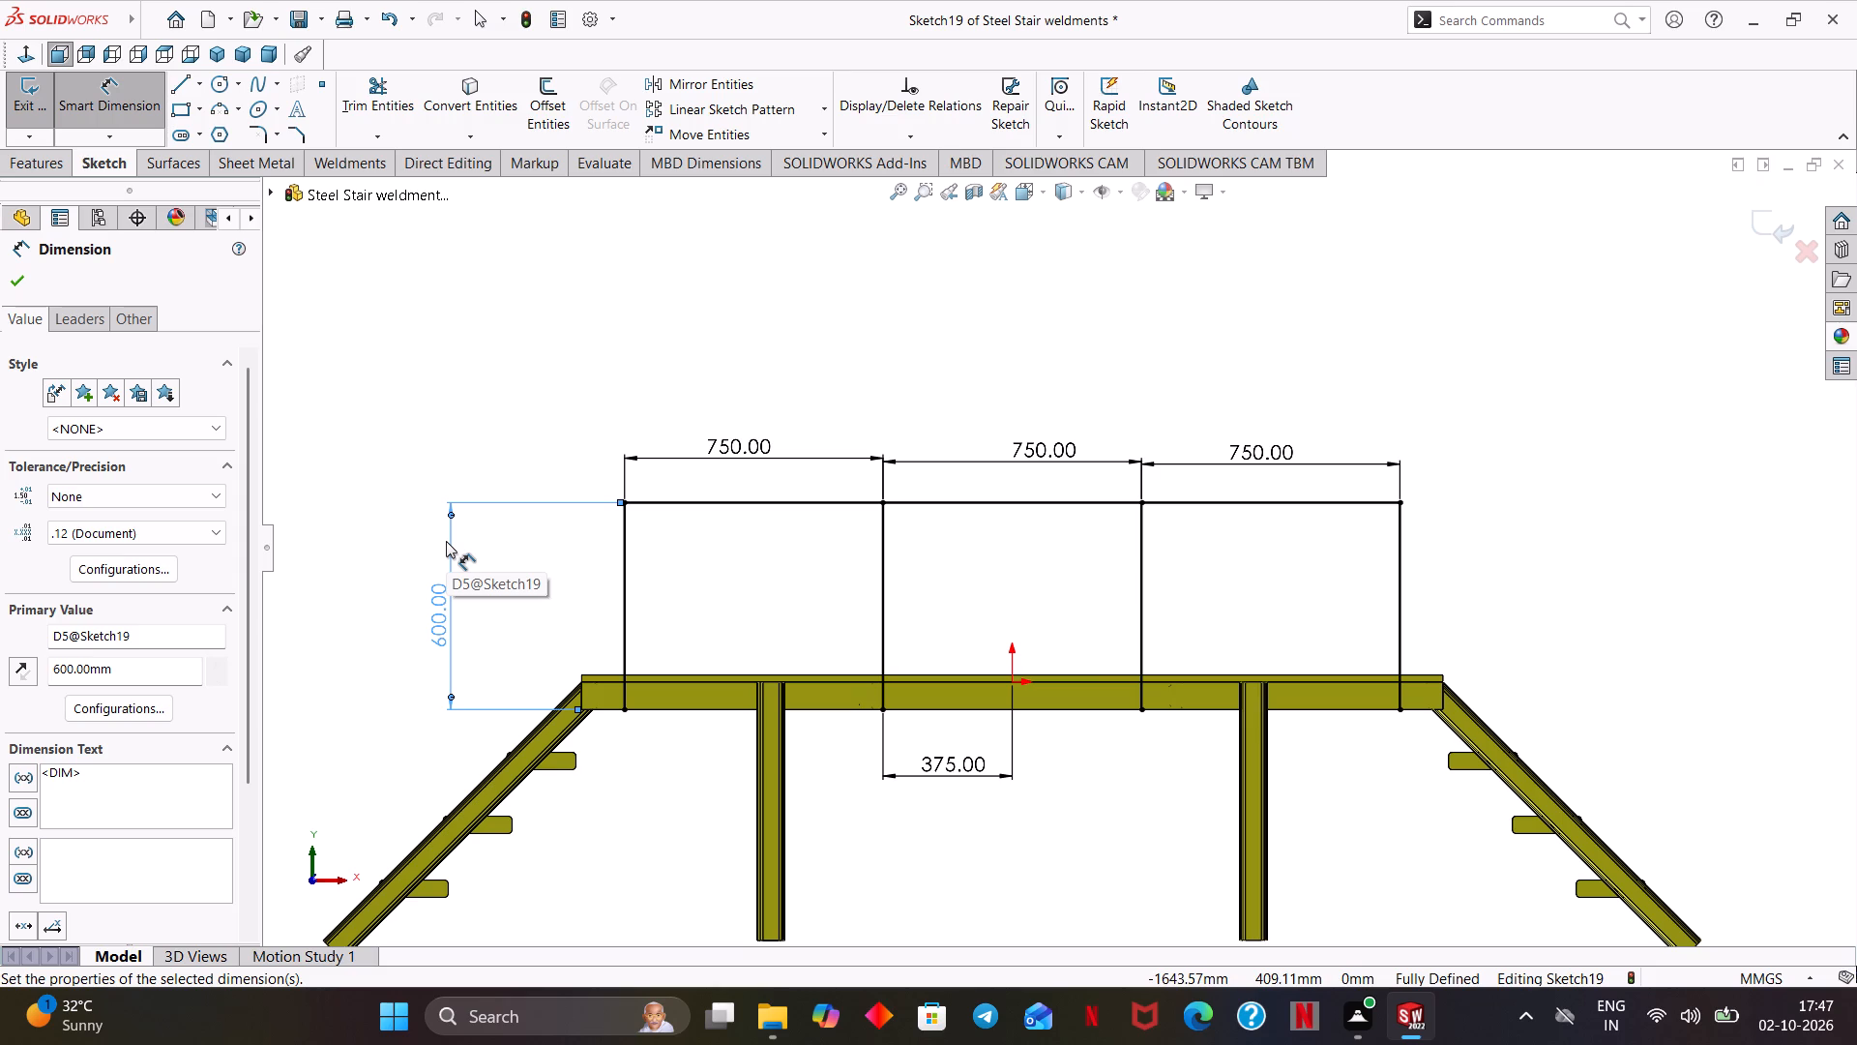
drag(439, 633, 516, 612)
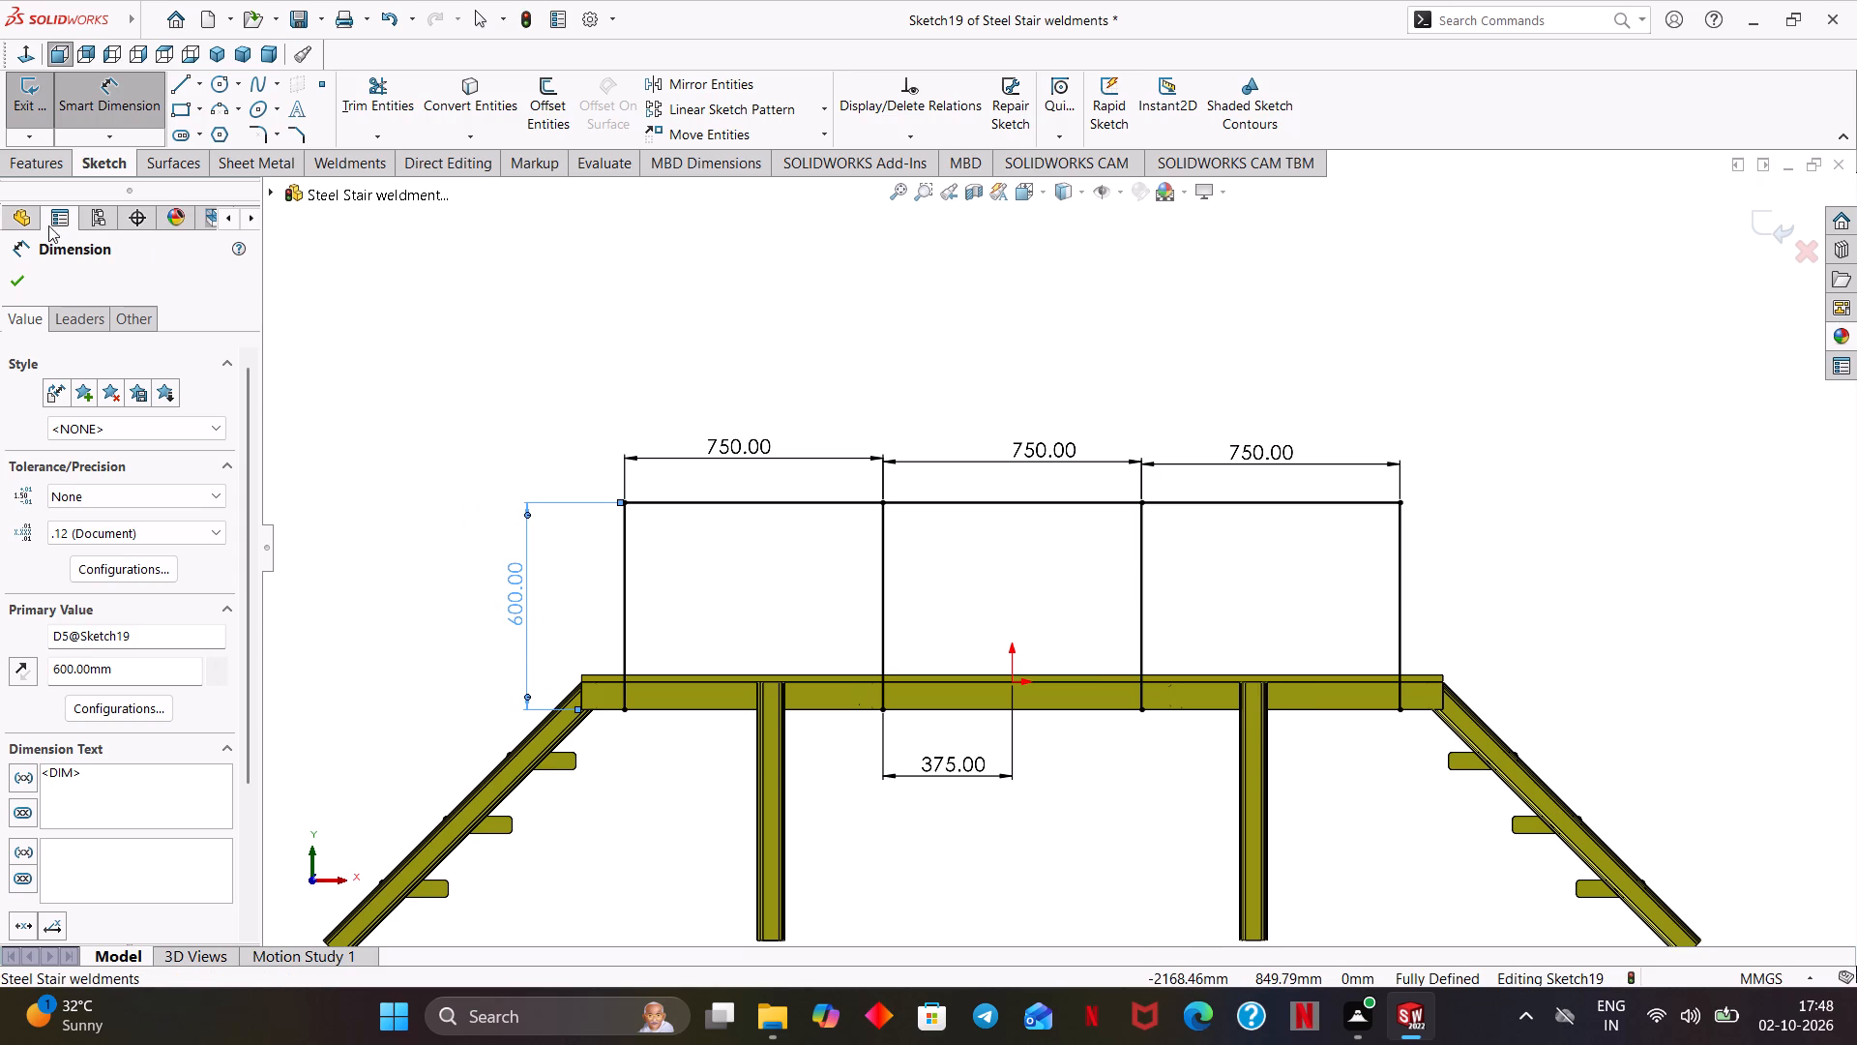
click(24, 276)
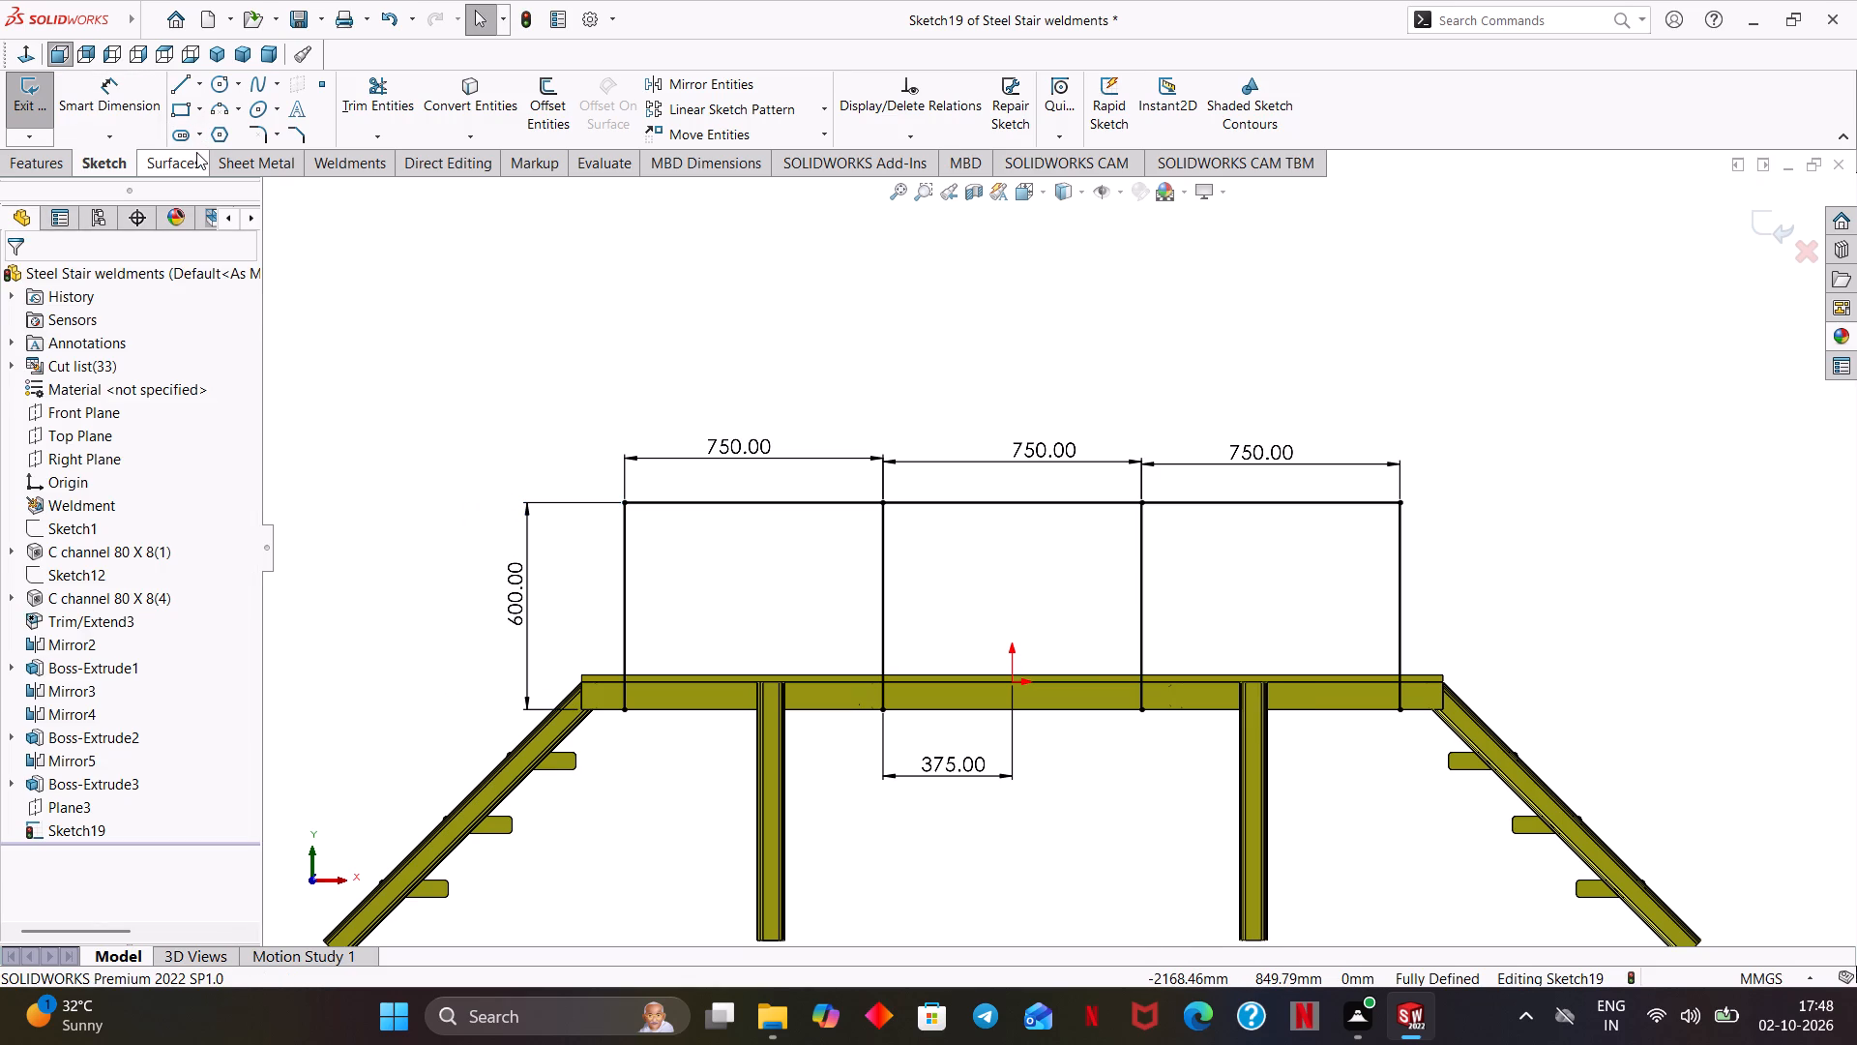
Sketch a sloping handrail line about 1100 mm long from the top rail's left end, continuing about 545 mm down to the left stair stringer's lower edge.
key(l)
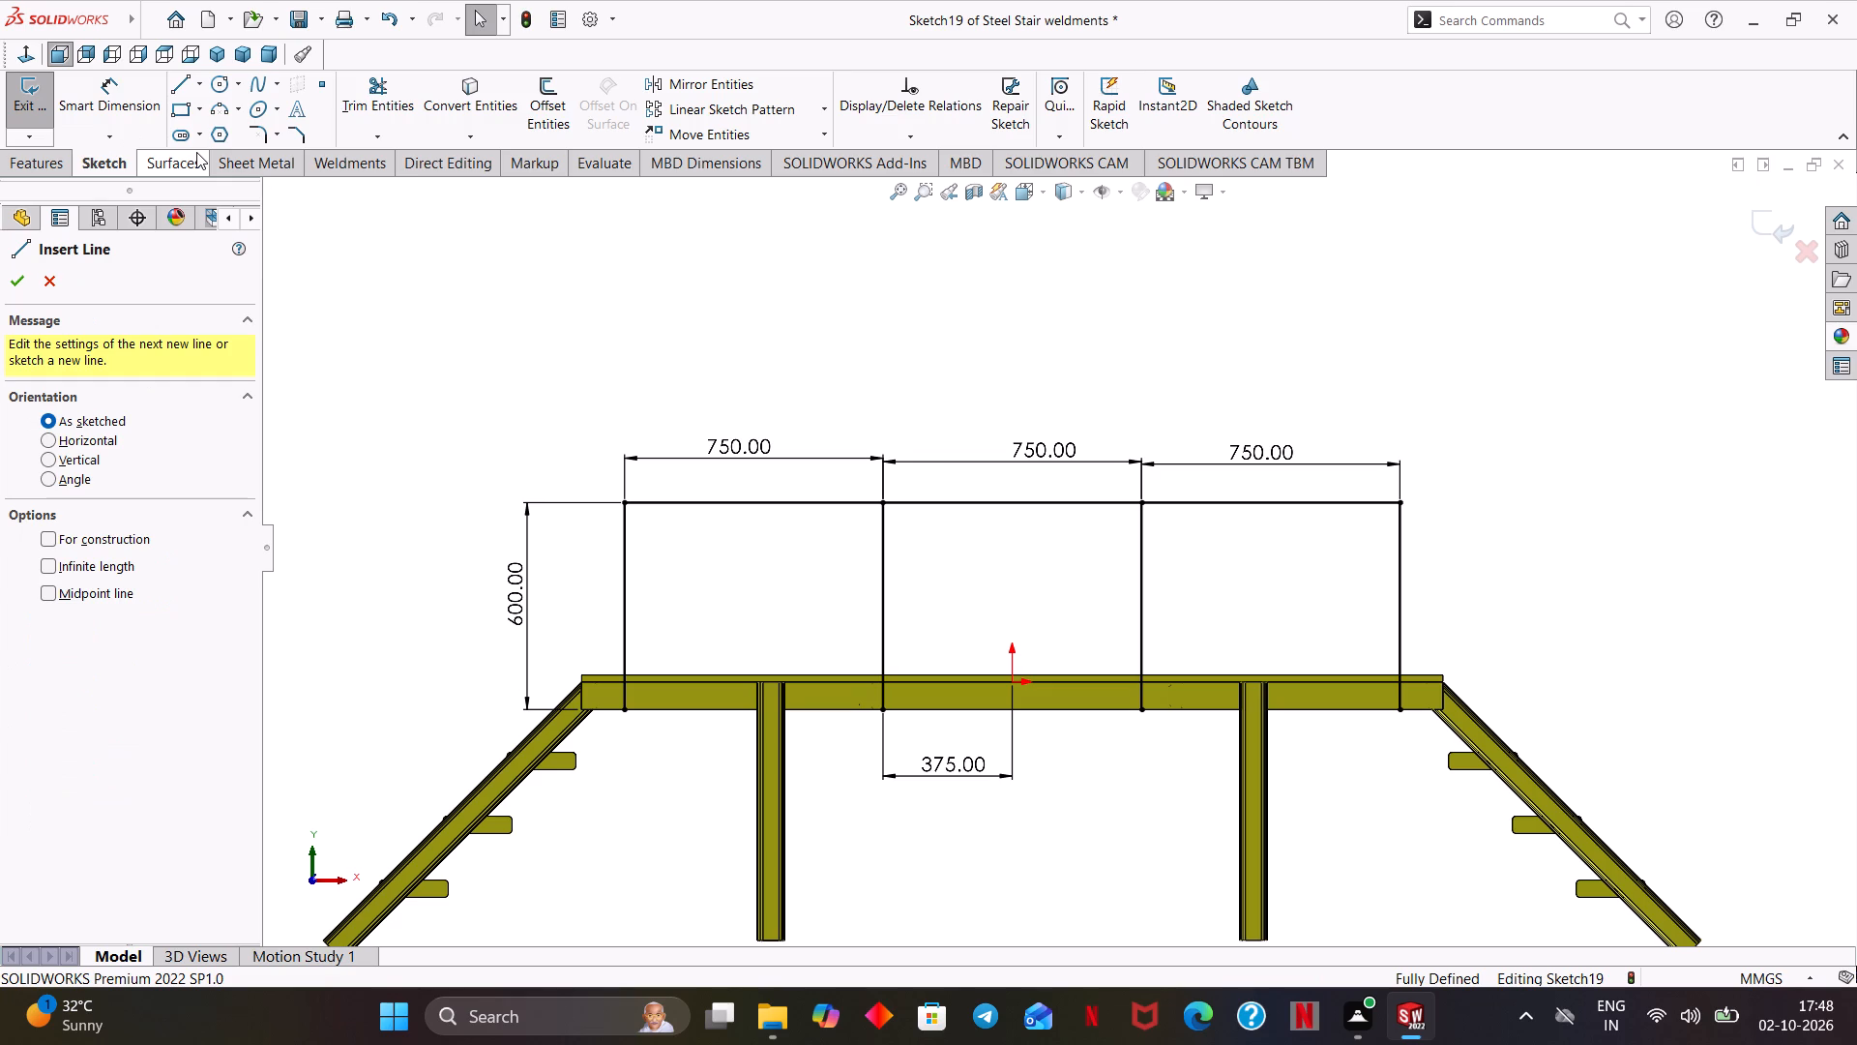
scroll(631, 555, up, 2)
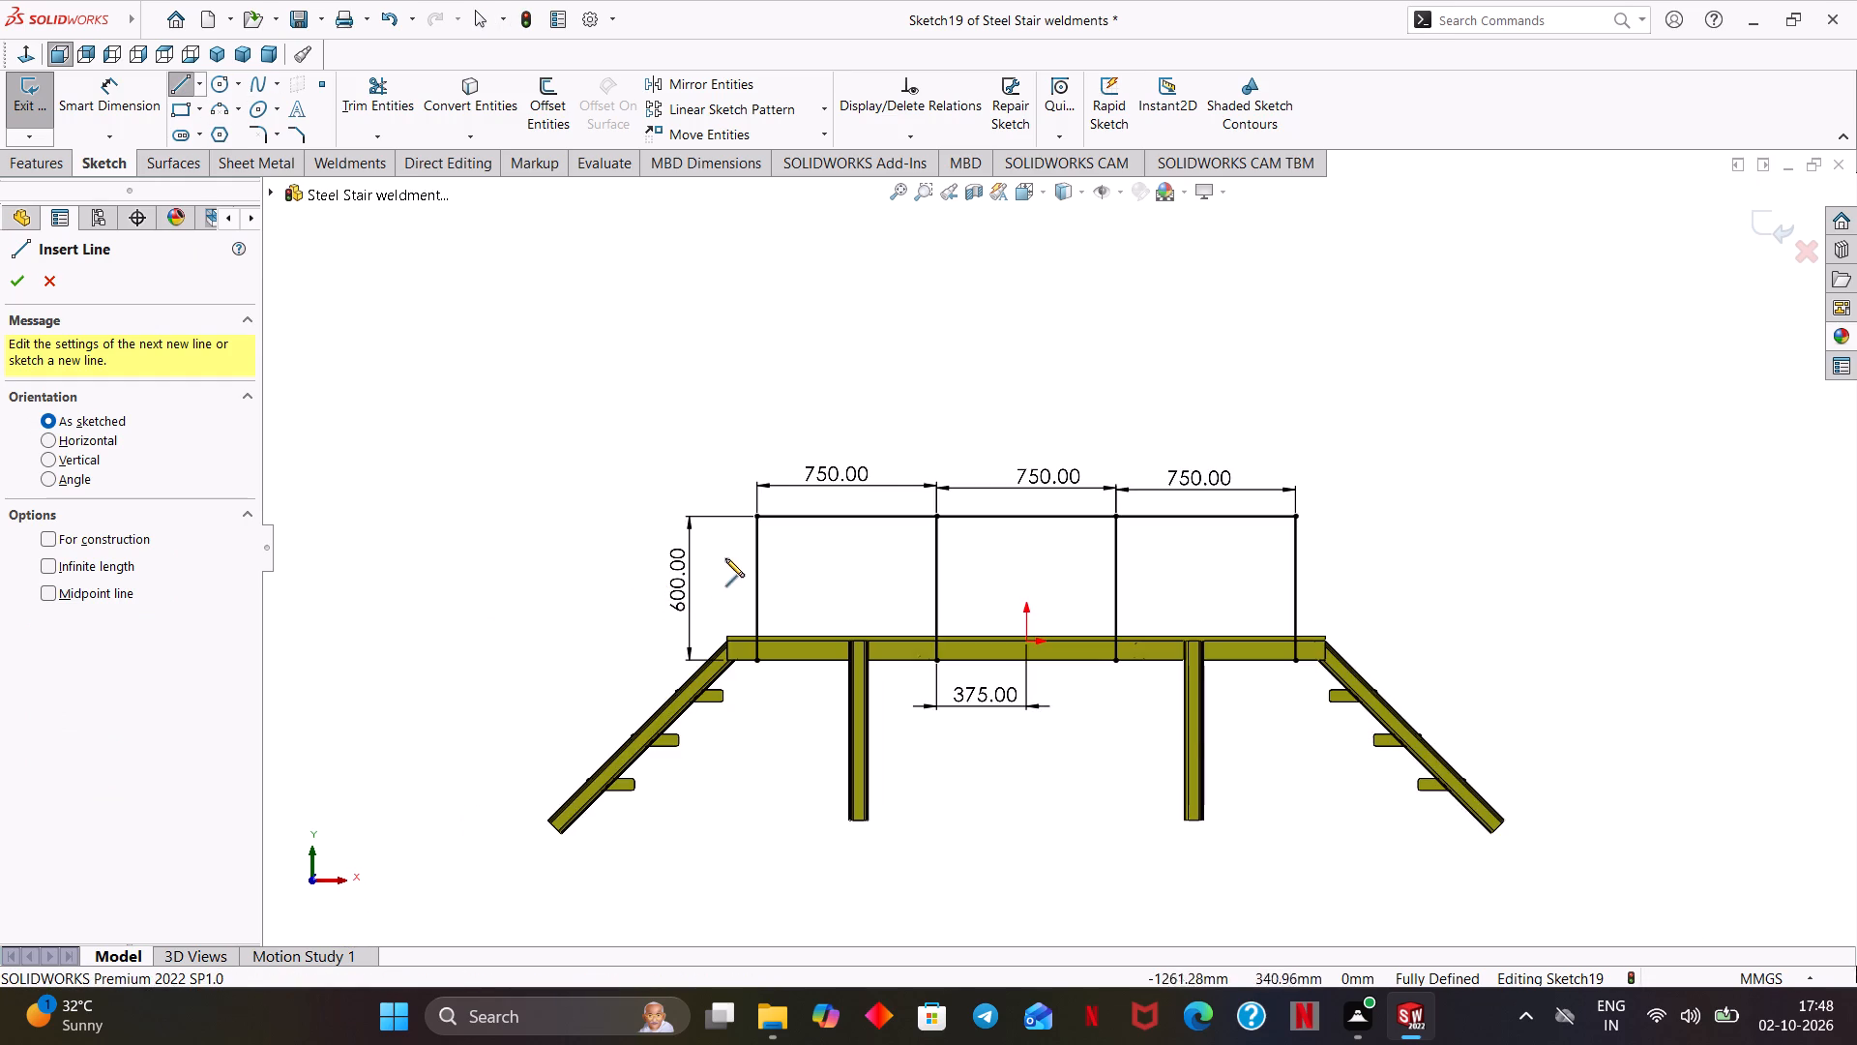
scroll(735, 551, down, 2)
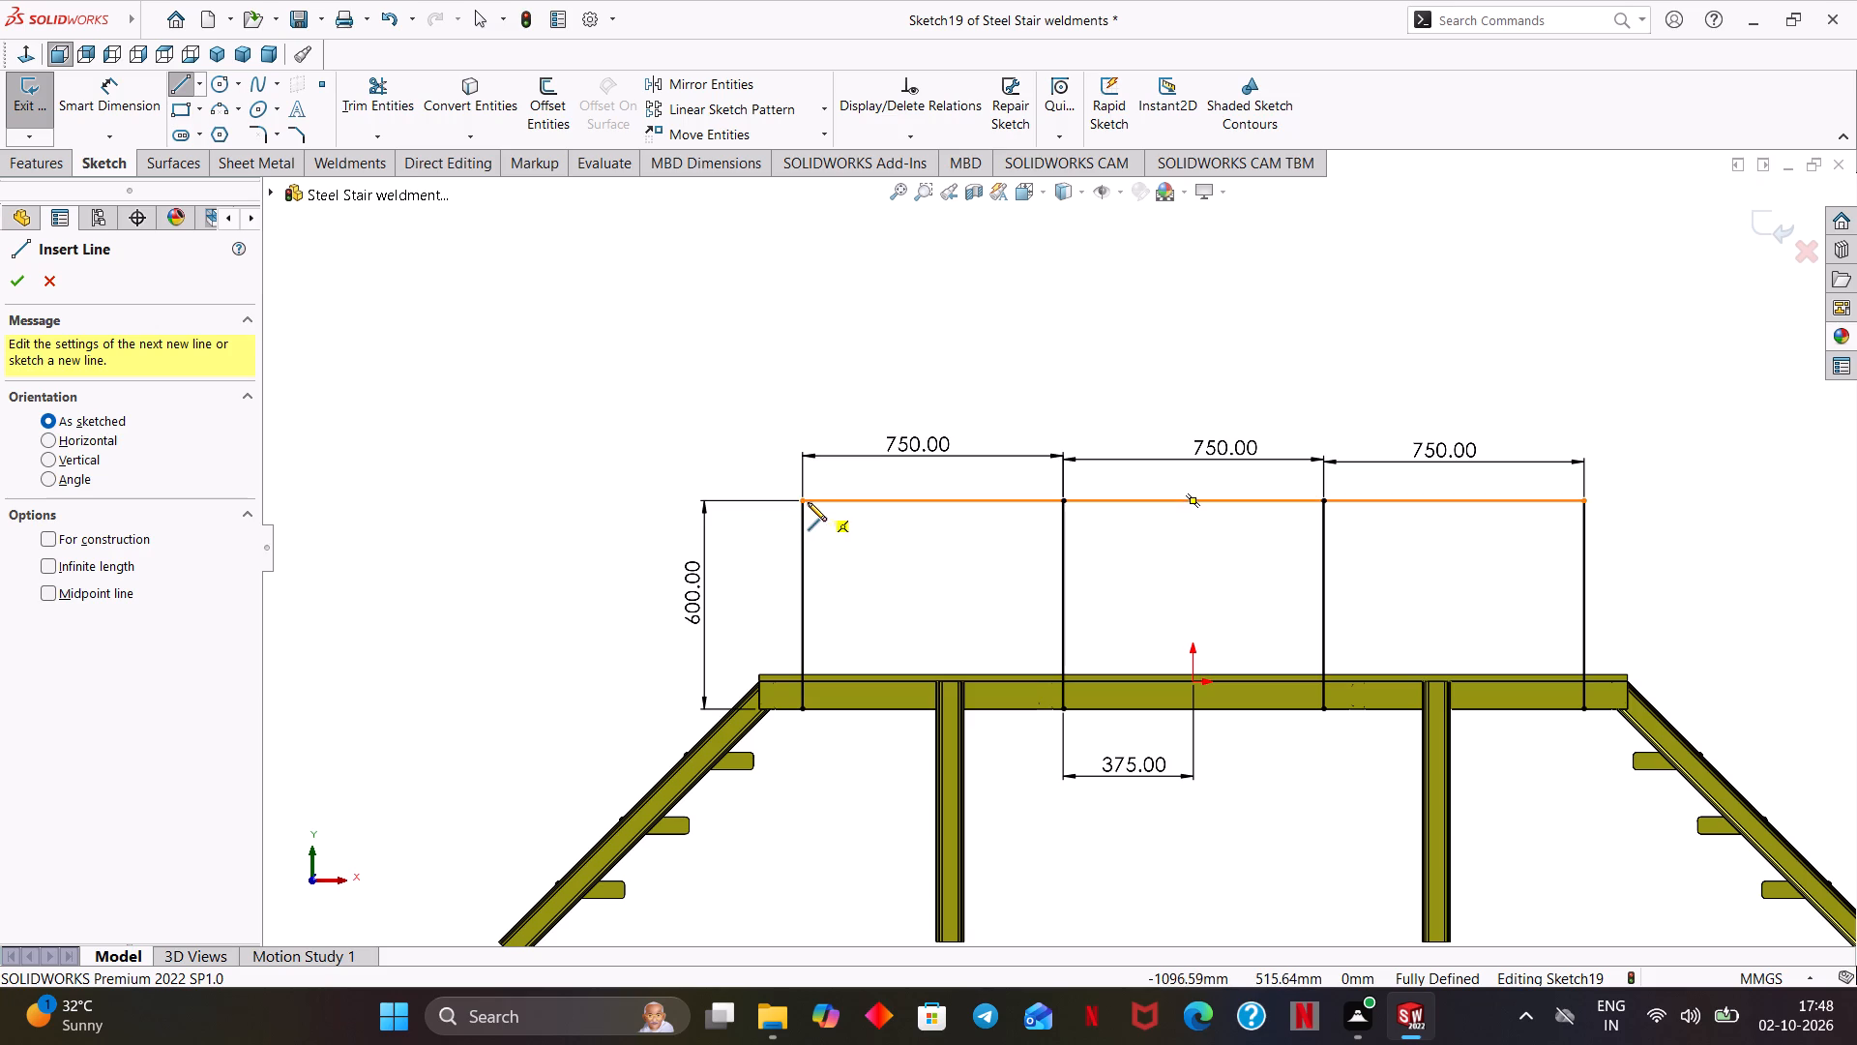
click(806, 502)
scroll(528, 774, up, 1)
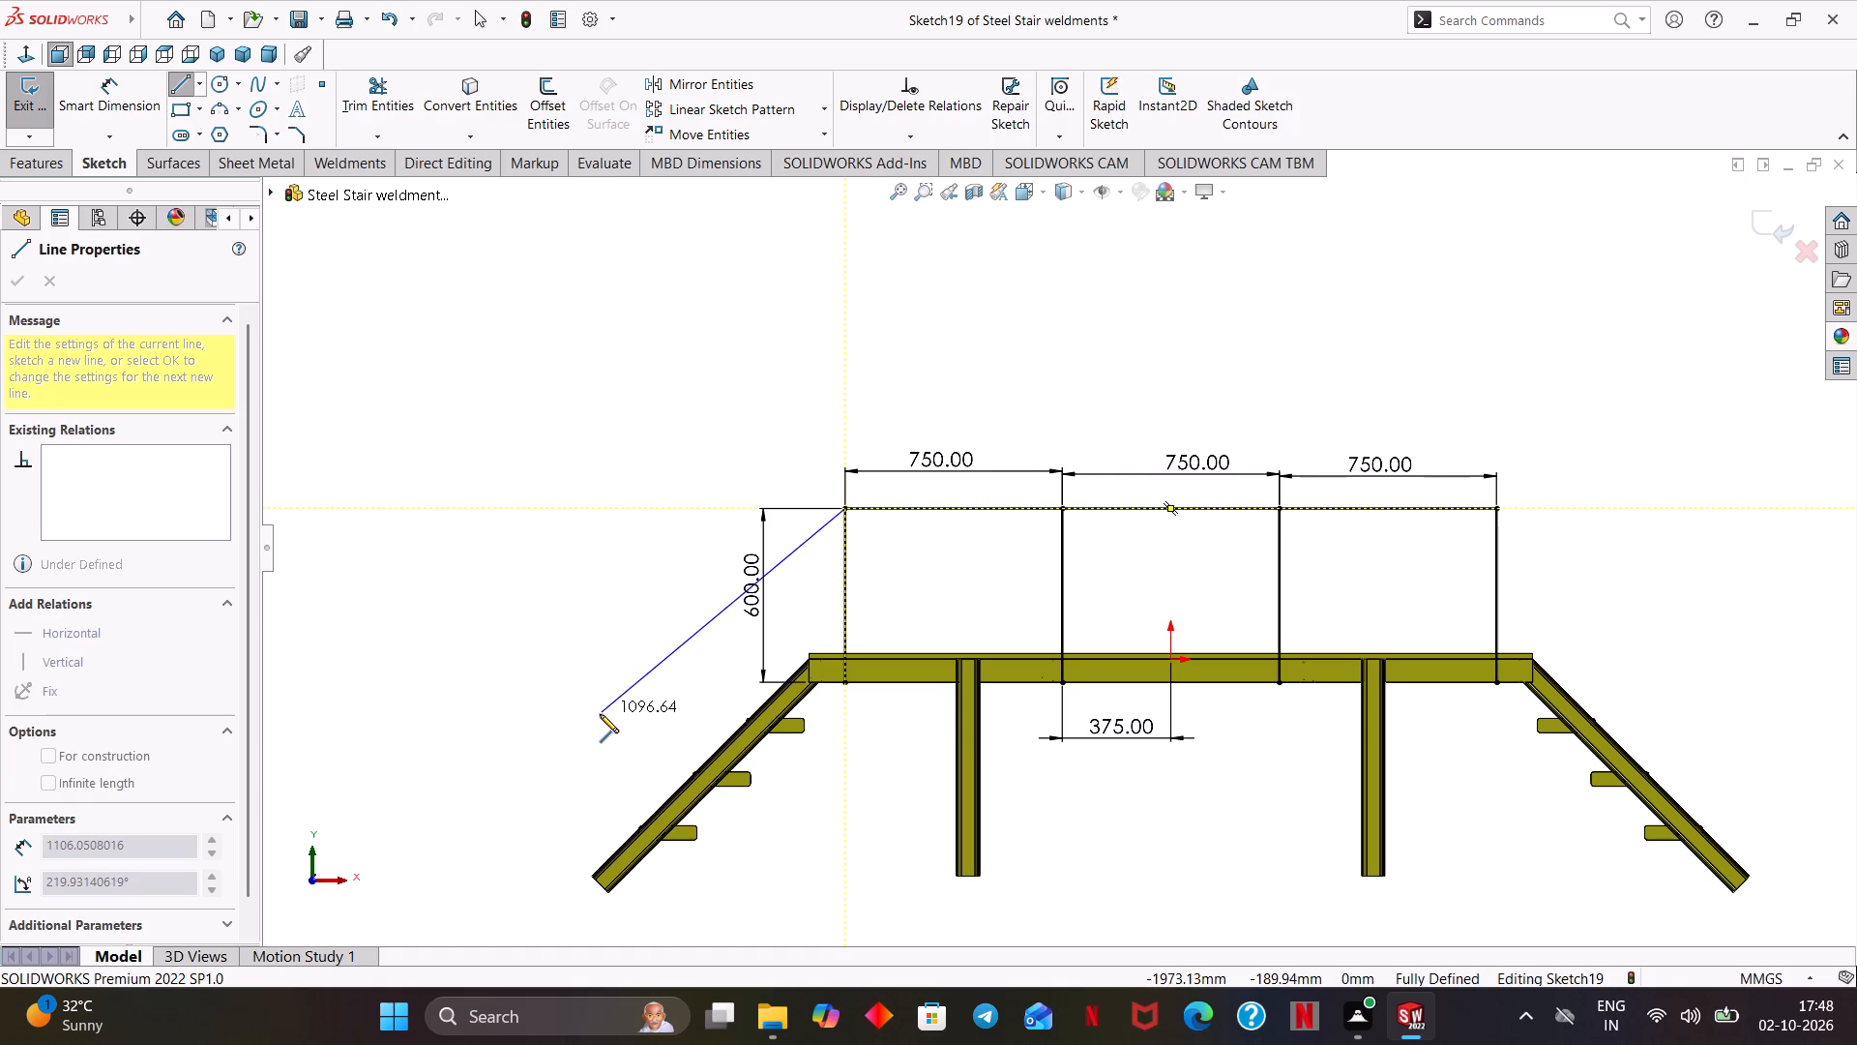
click(600, 714)
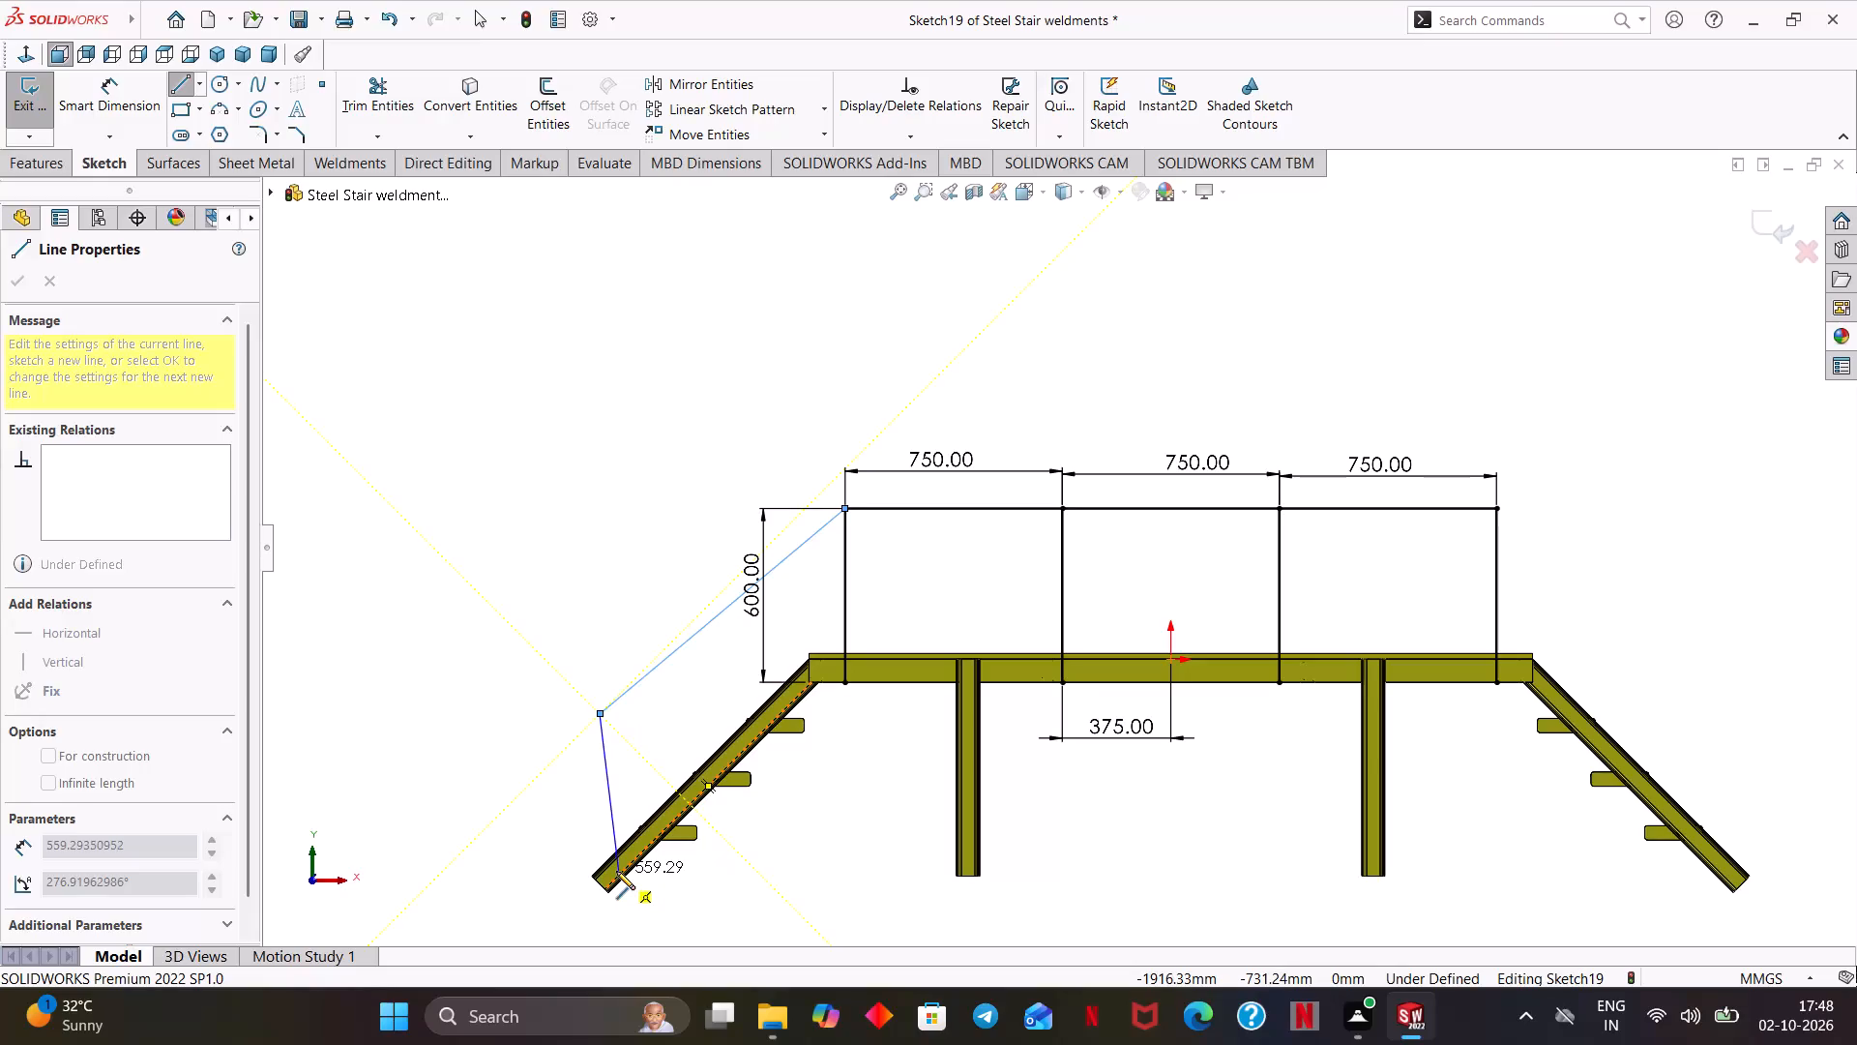
scroll(616, 871, down, 2)
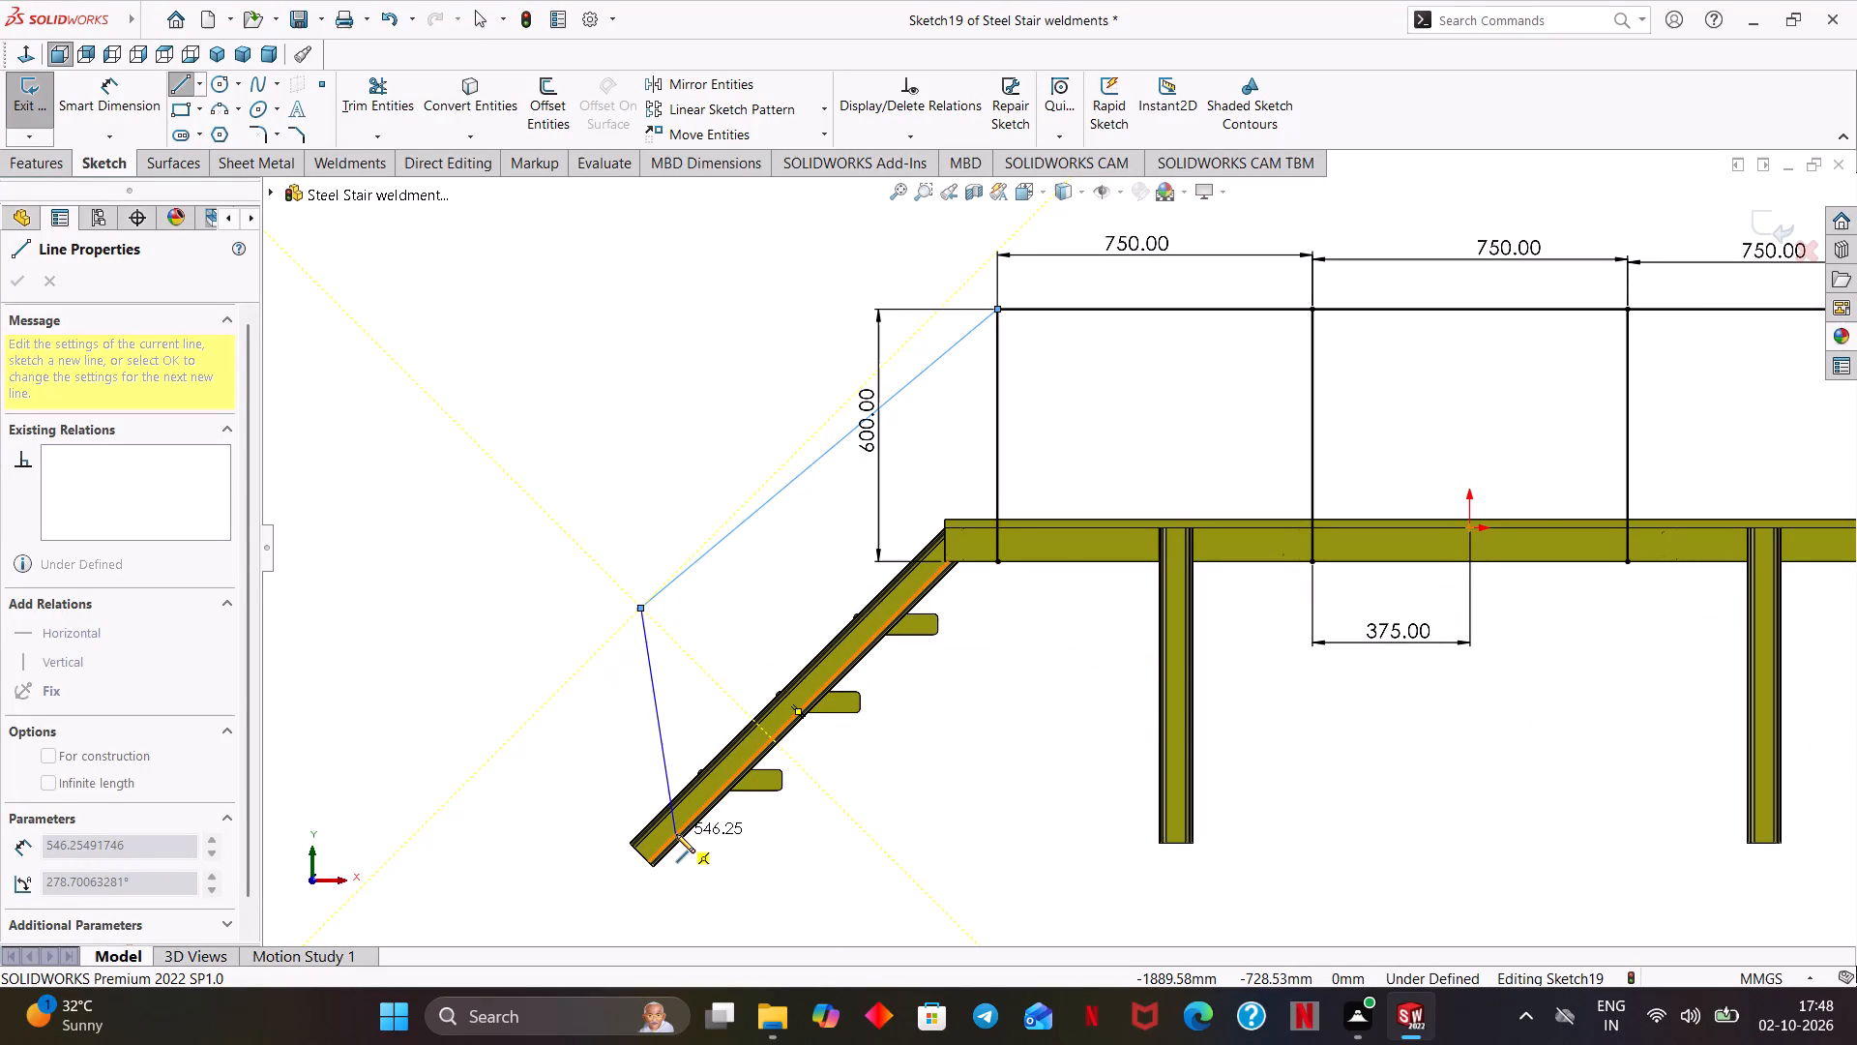
click(676, 834)
right_click(746, 829)
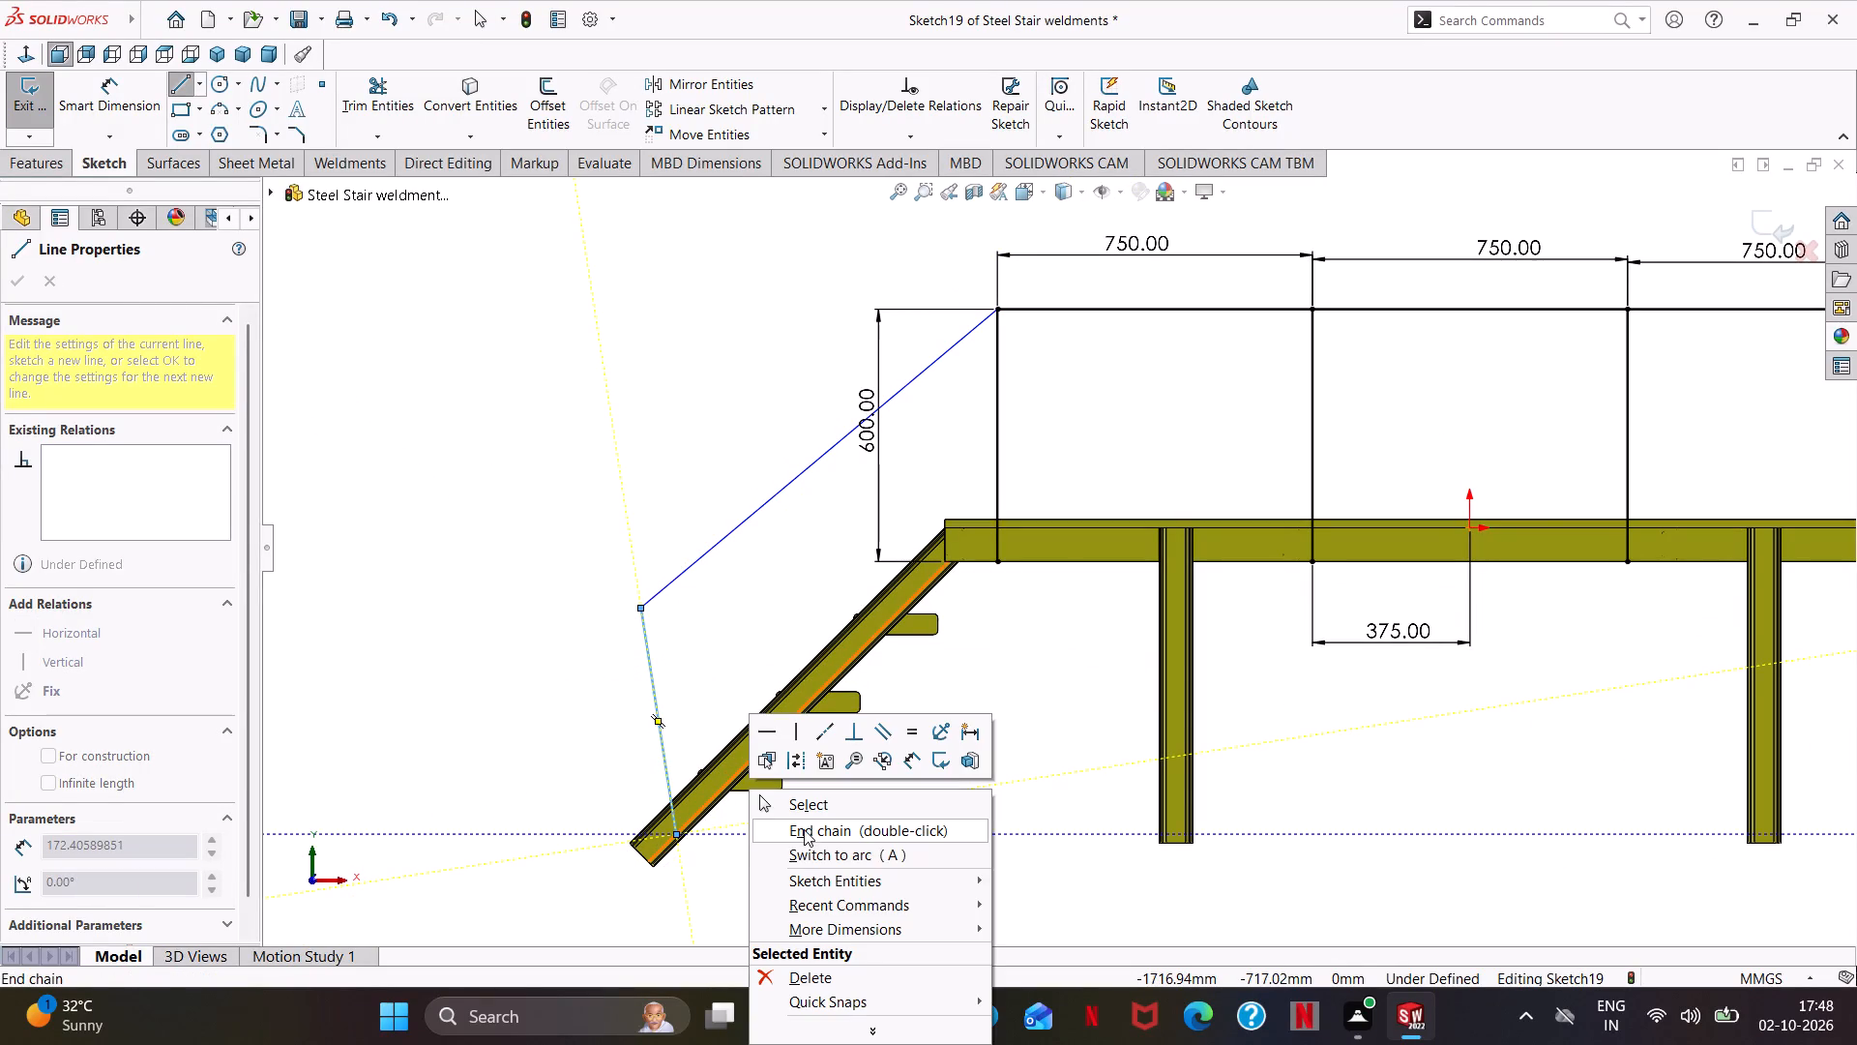
click(811, 806)
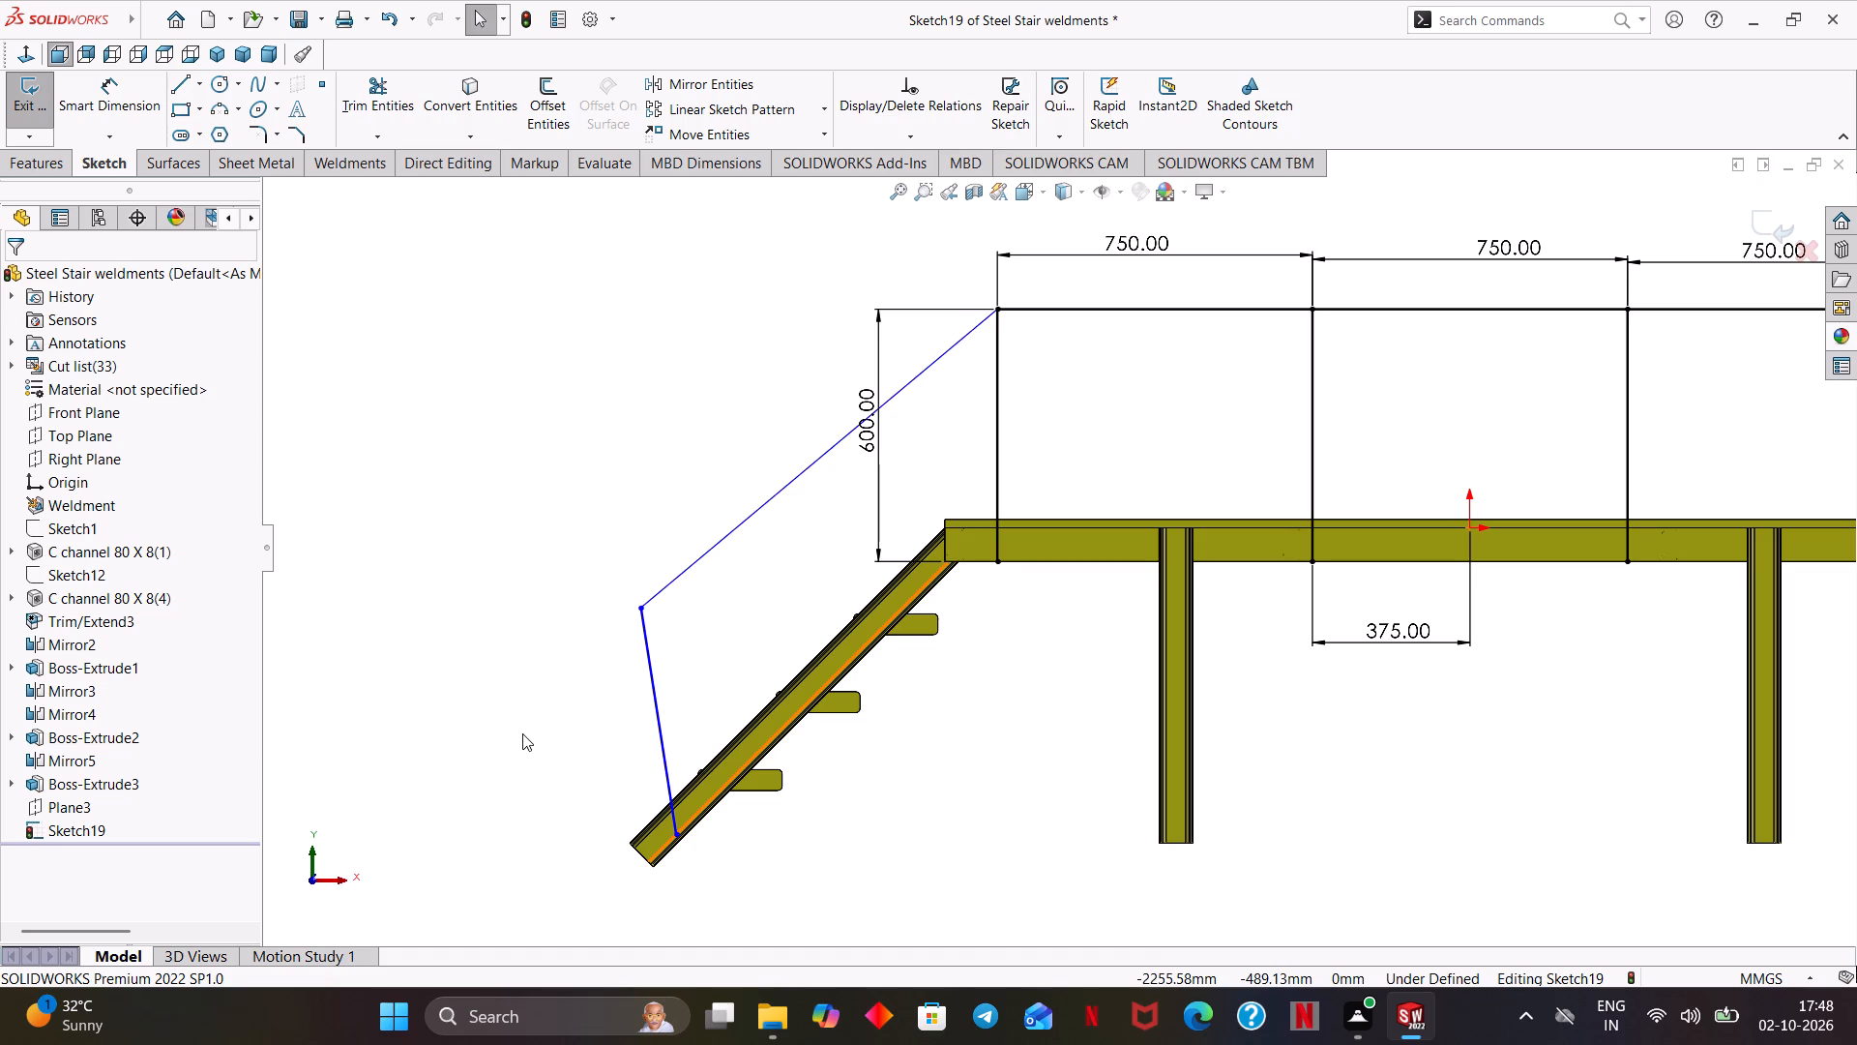
Make the end post line at the foot of the left stair vertical.
click(661, 728)
click(752, 643)
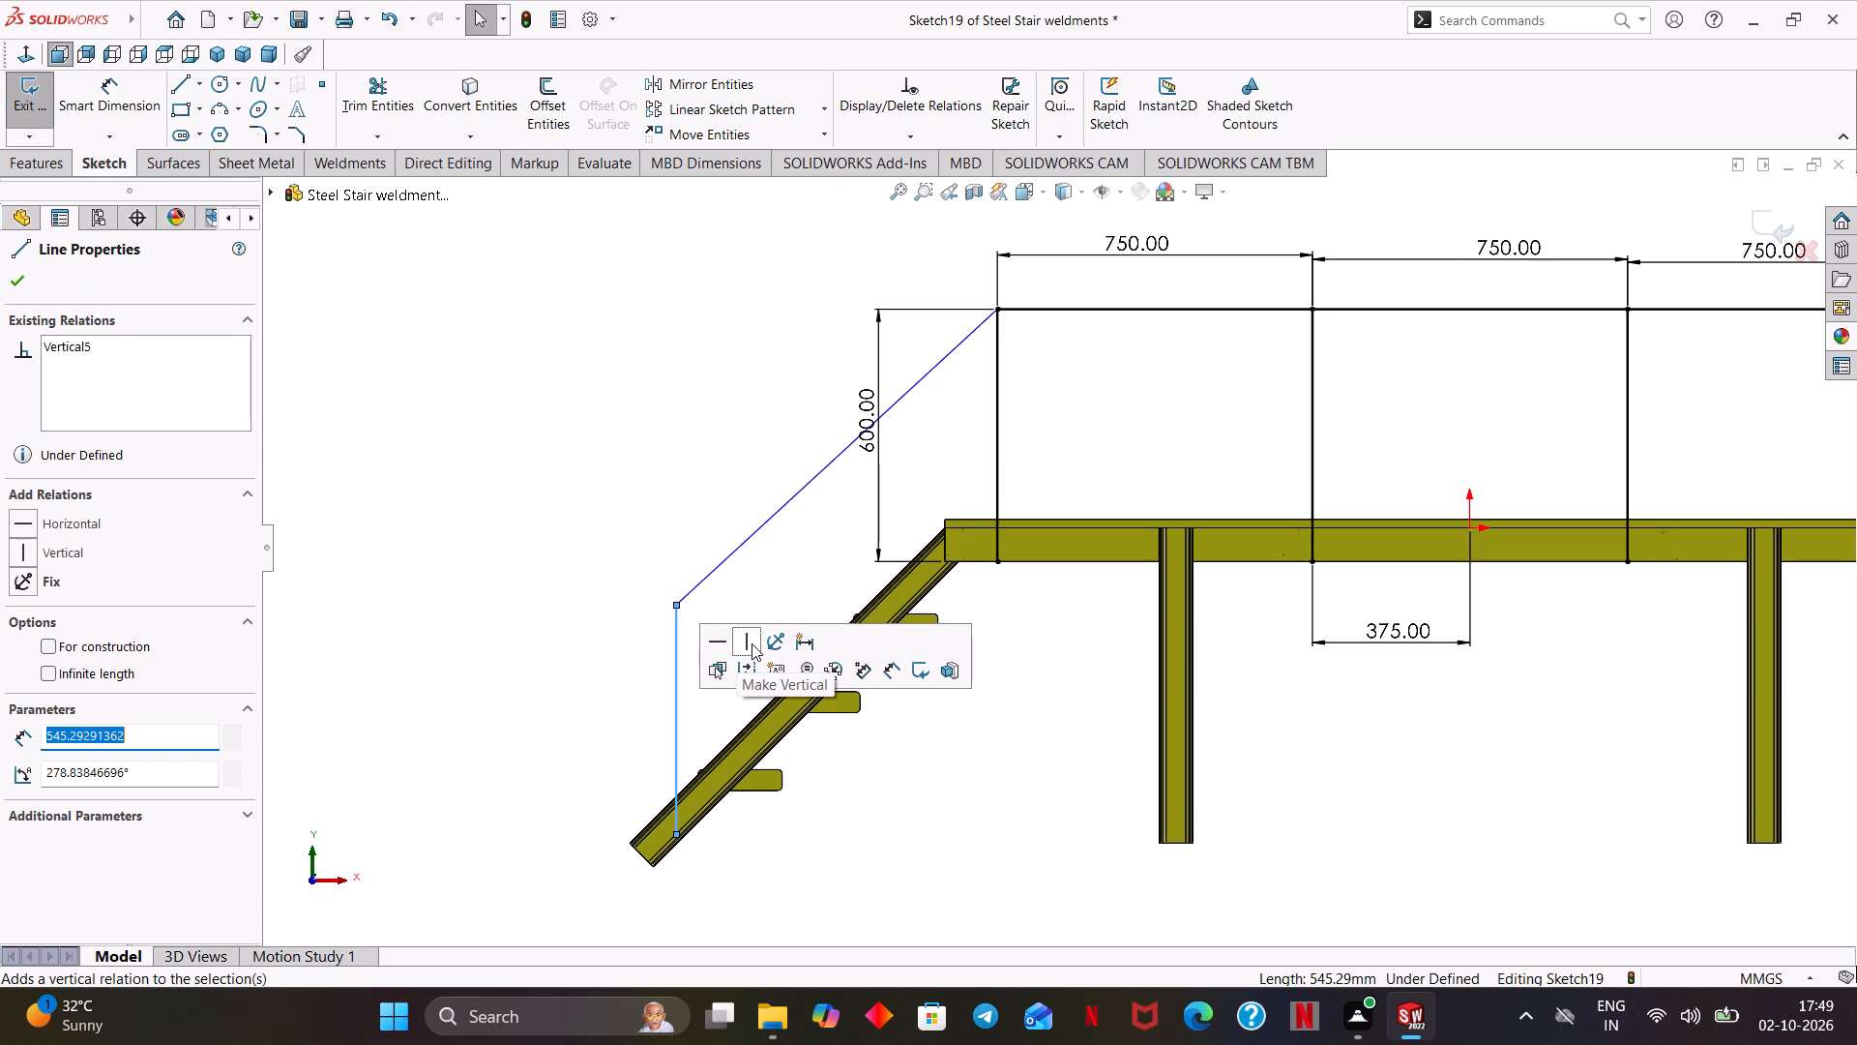
click(15, 282)
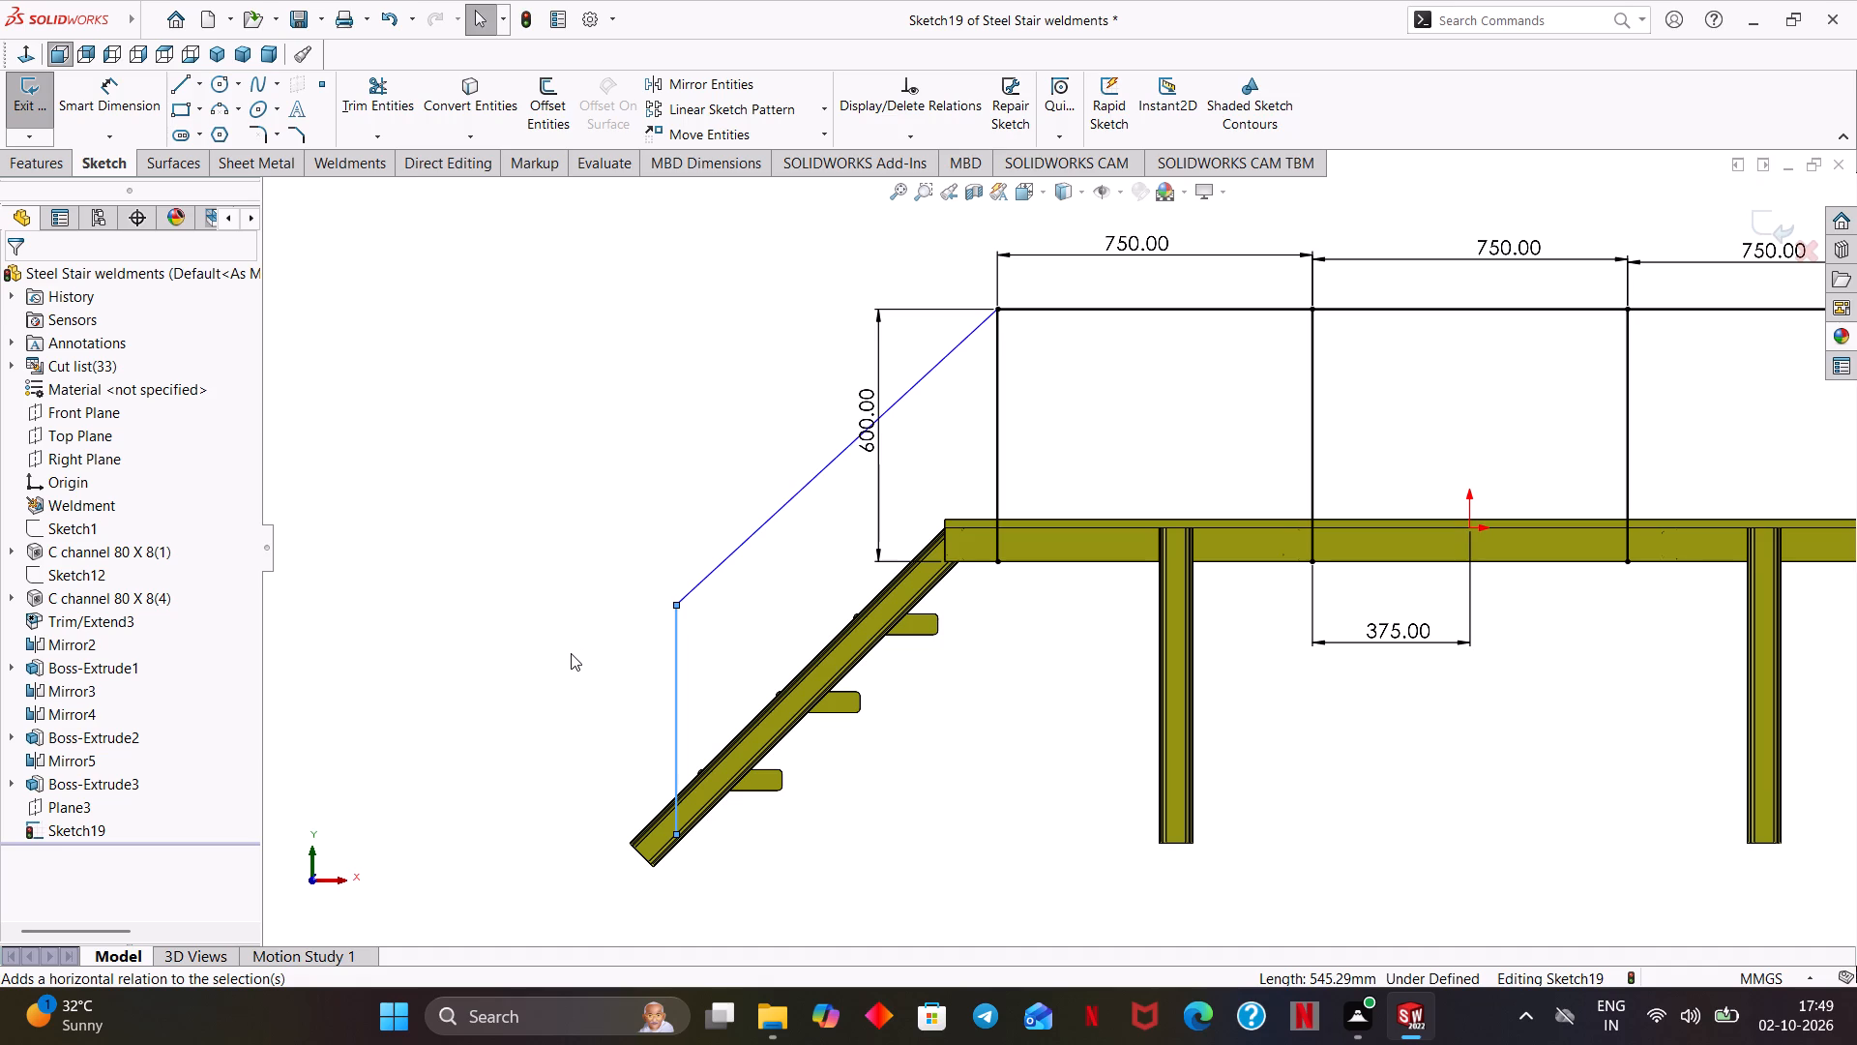
Sketch a mid-rail line at mid-height between the outer deck posts, continuing with a sloping line down to the left stair end post's midpoint.
scroll(987, 582, up, 1)
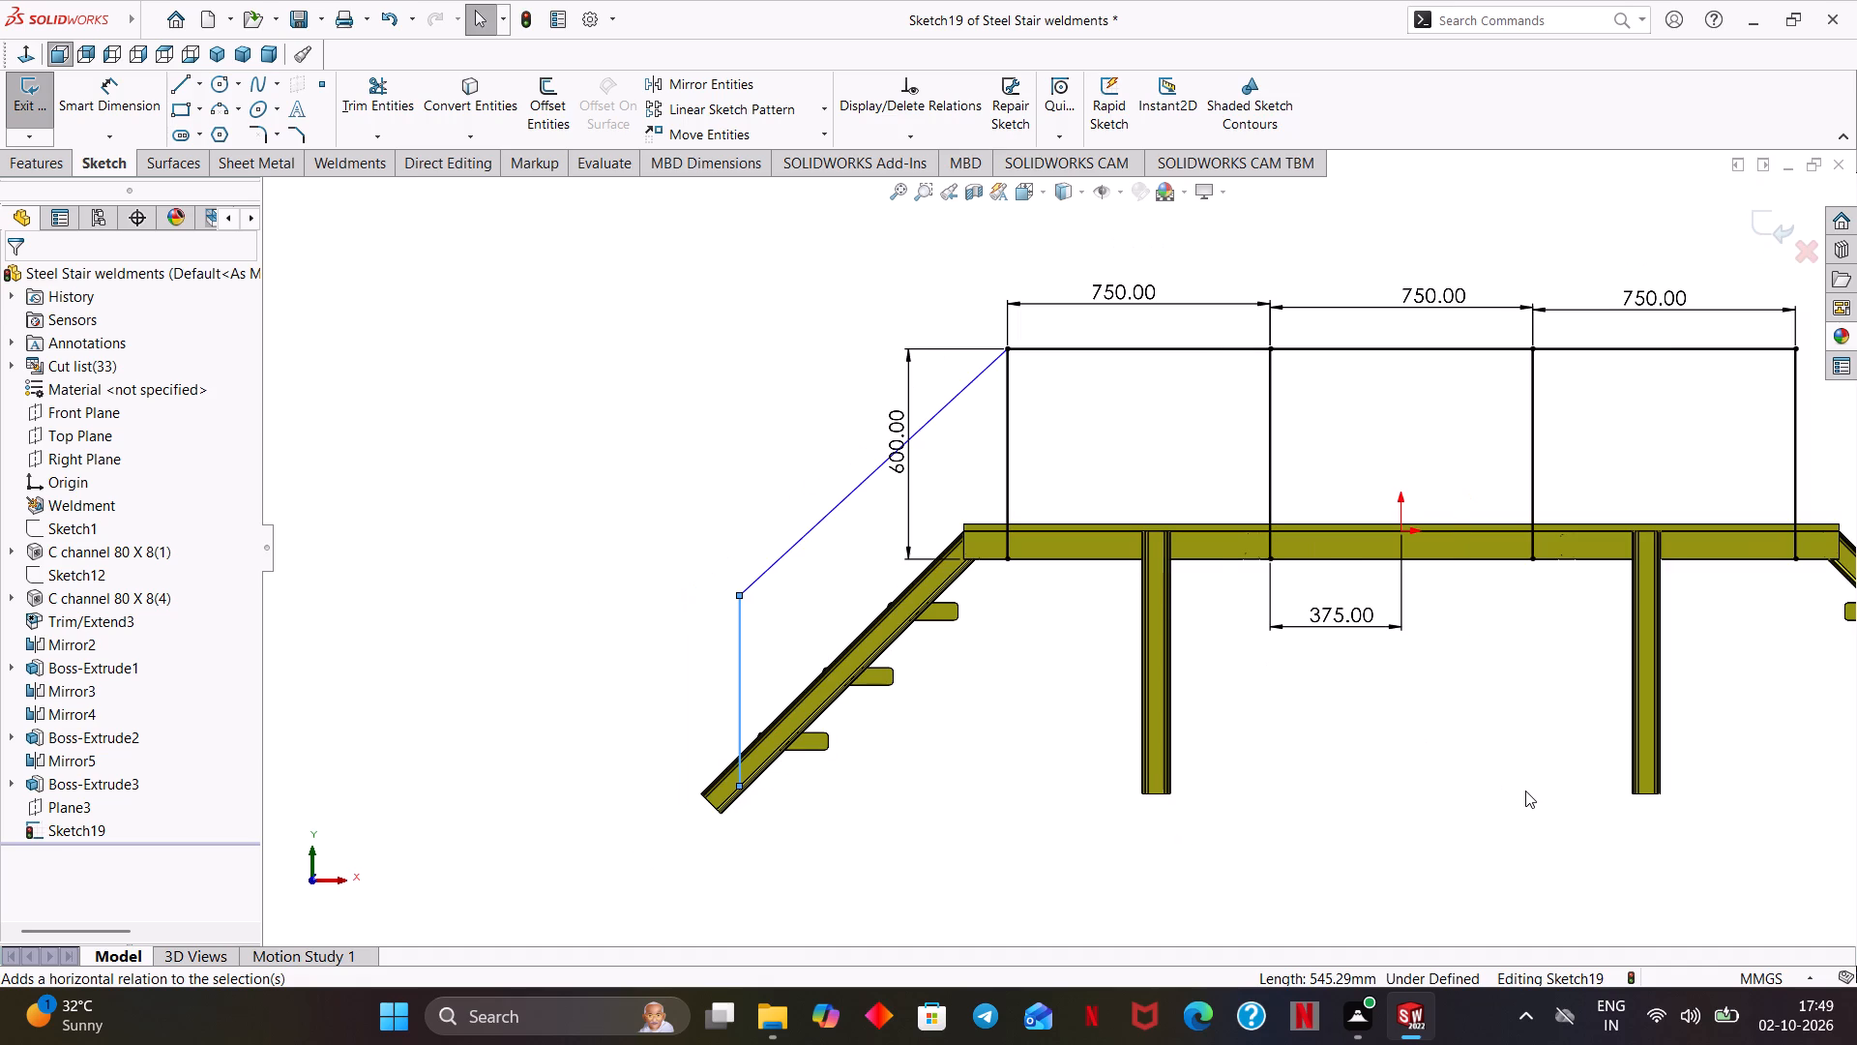
scroll(1525, 791, up, 1)
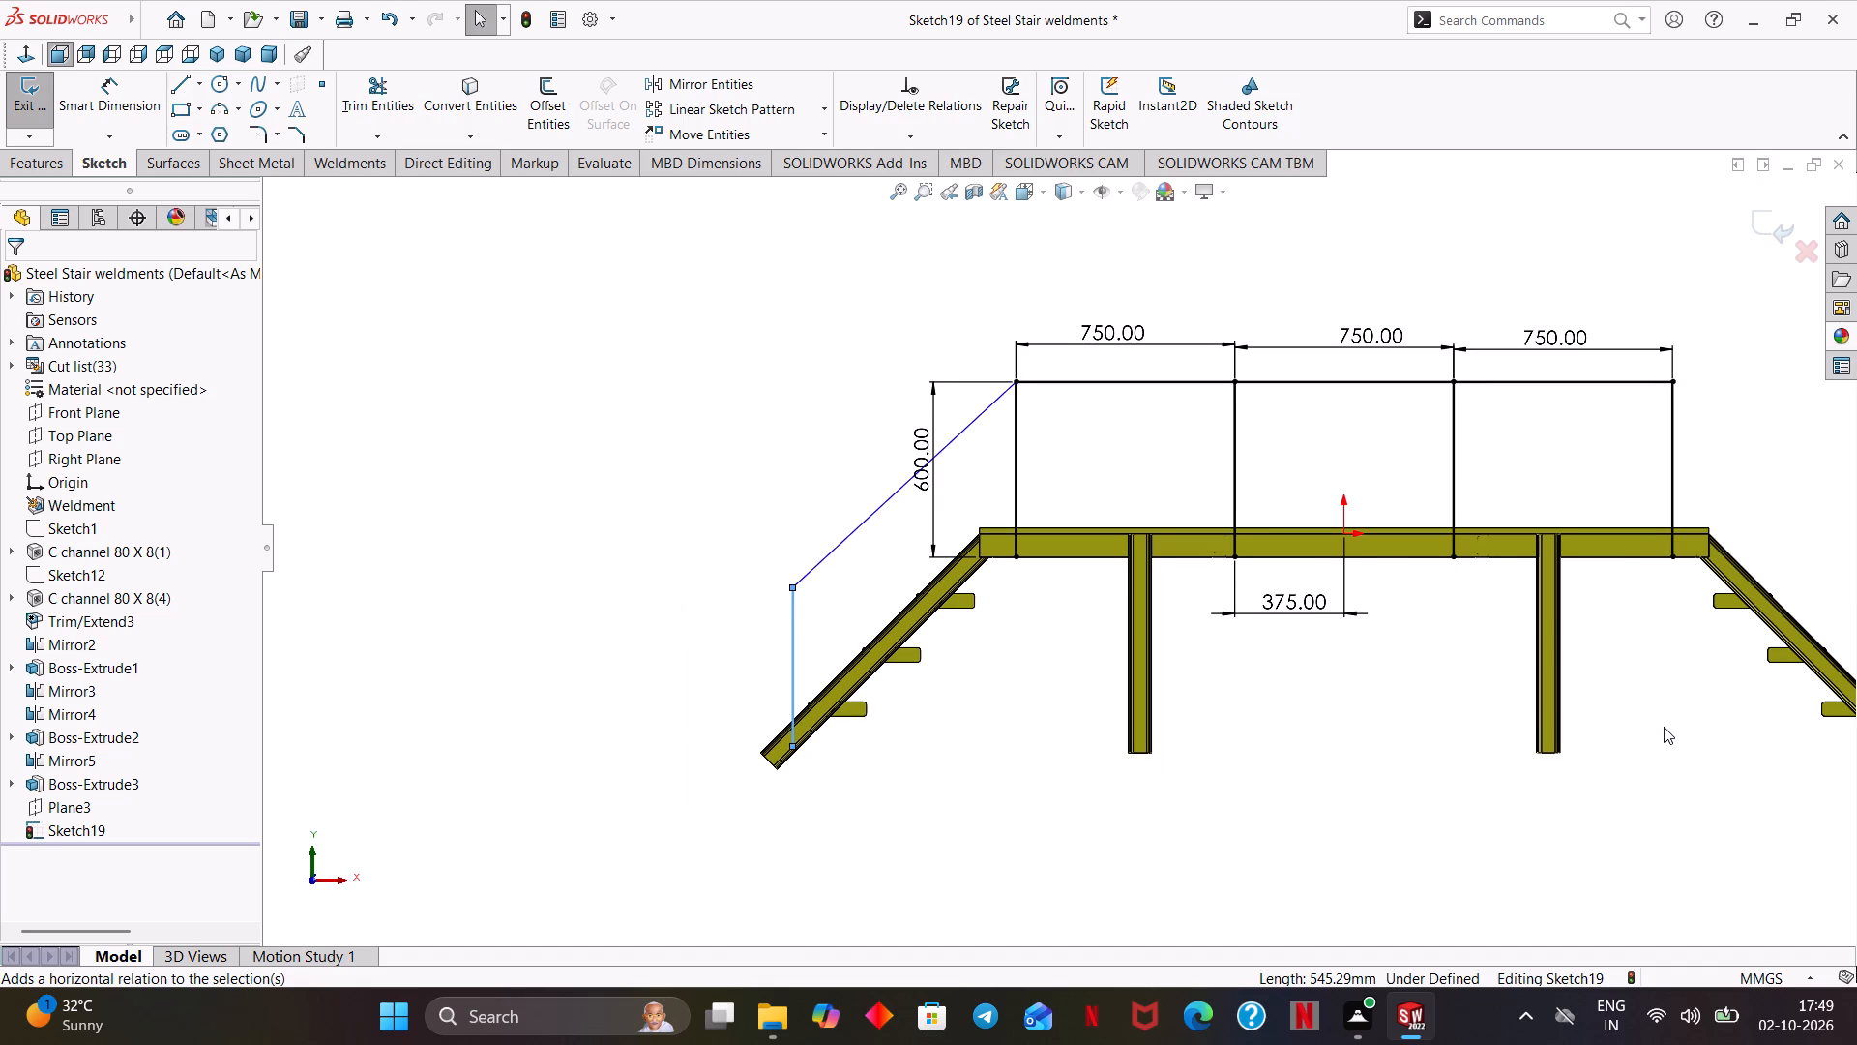
ctrl+middle_drag(1669, 724, 1474, 755)
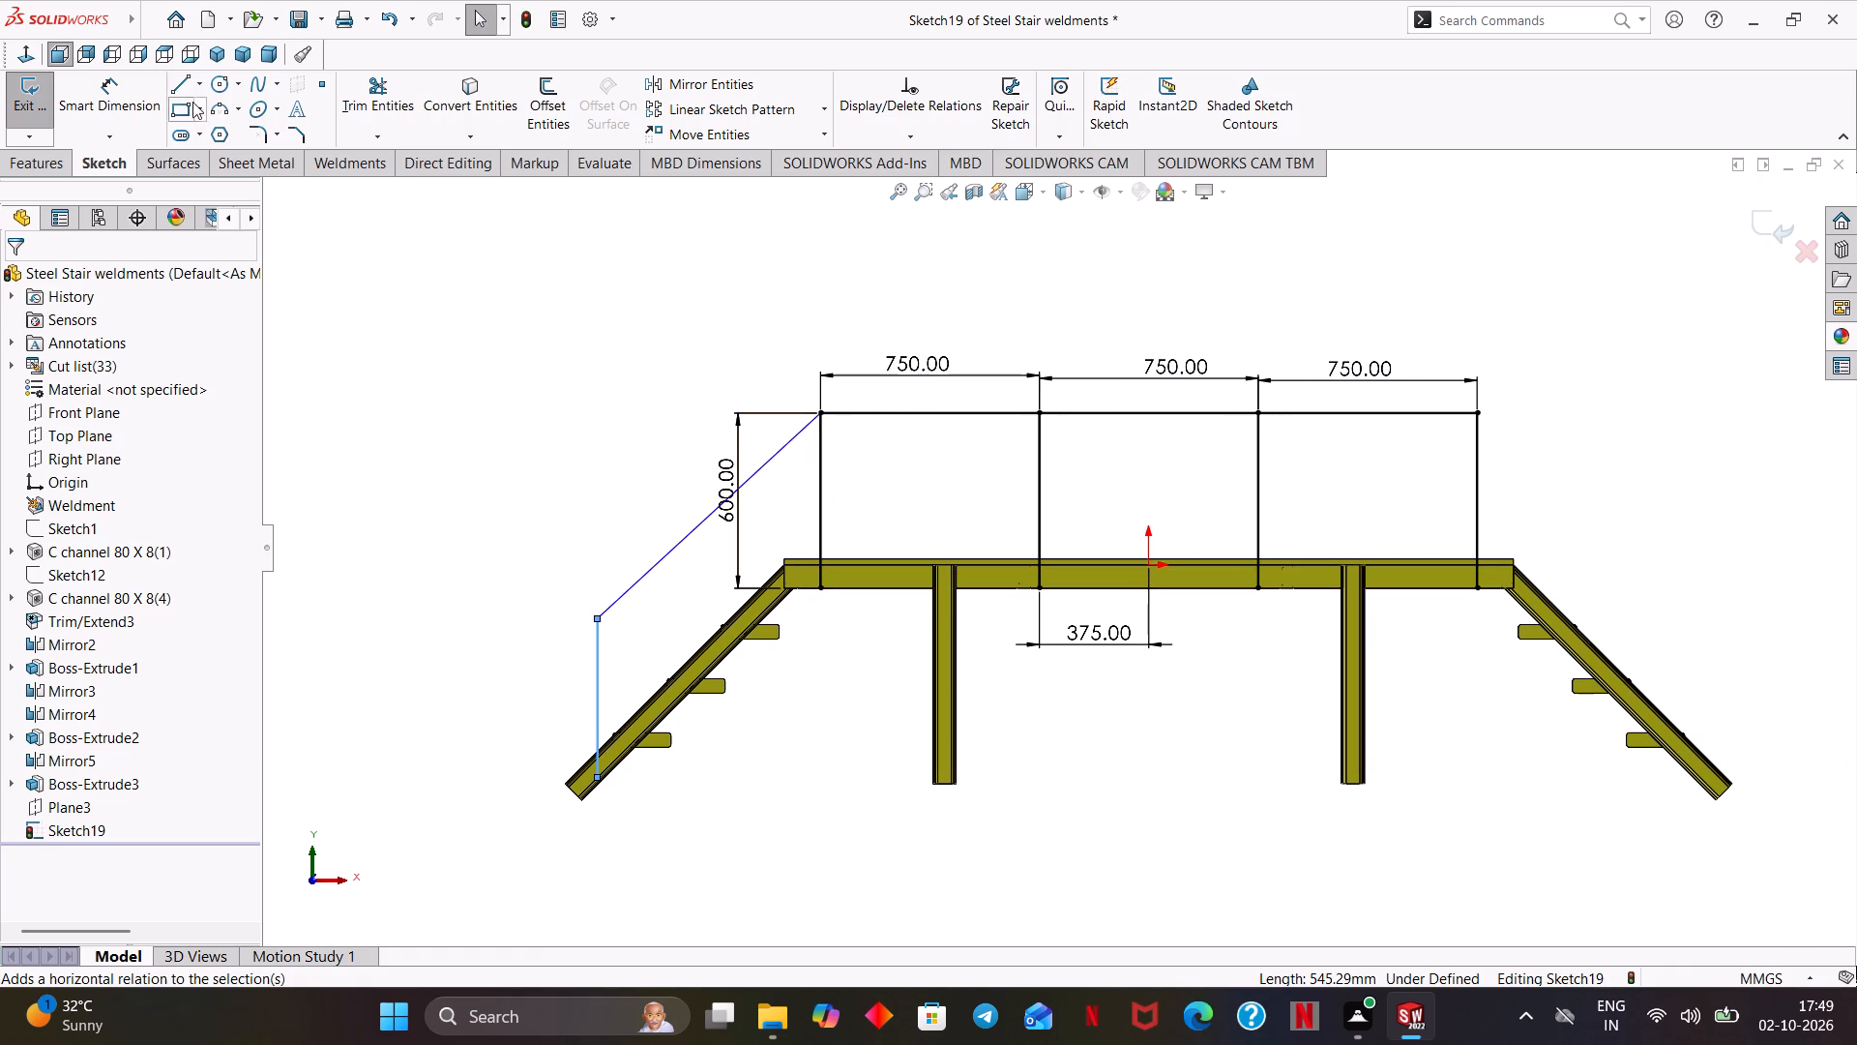
click(184, 93)
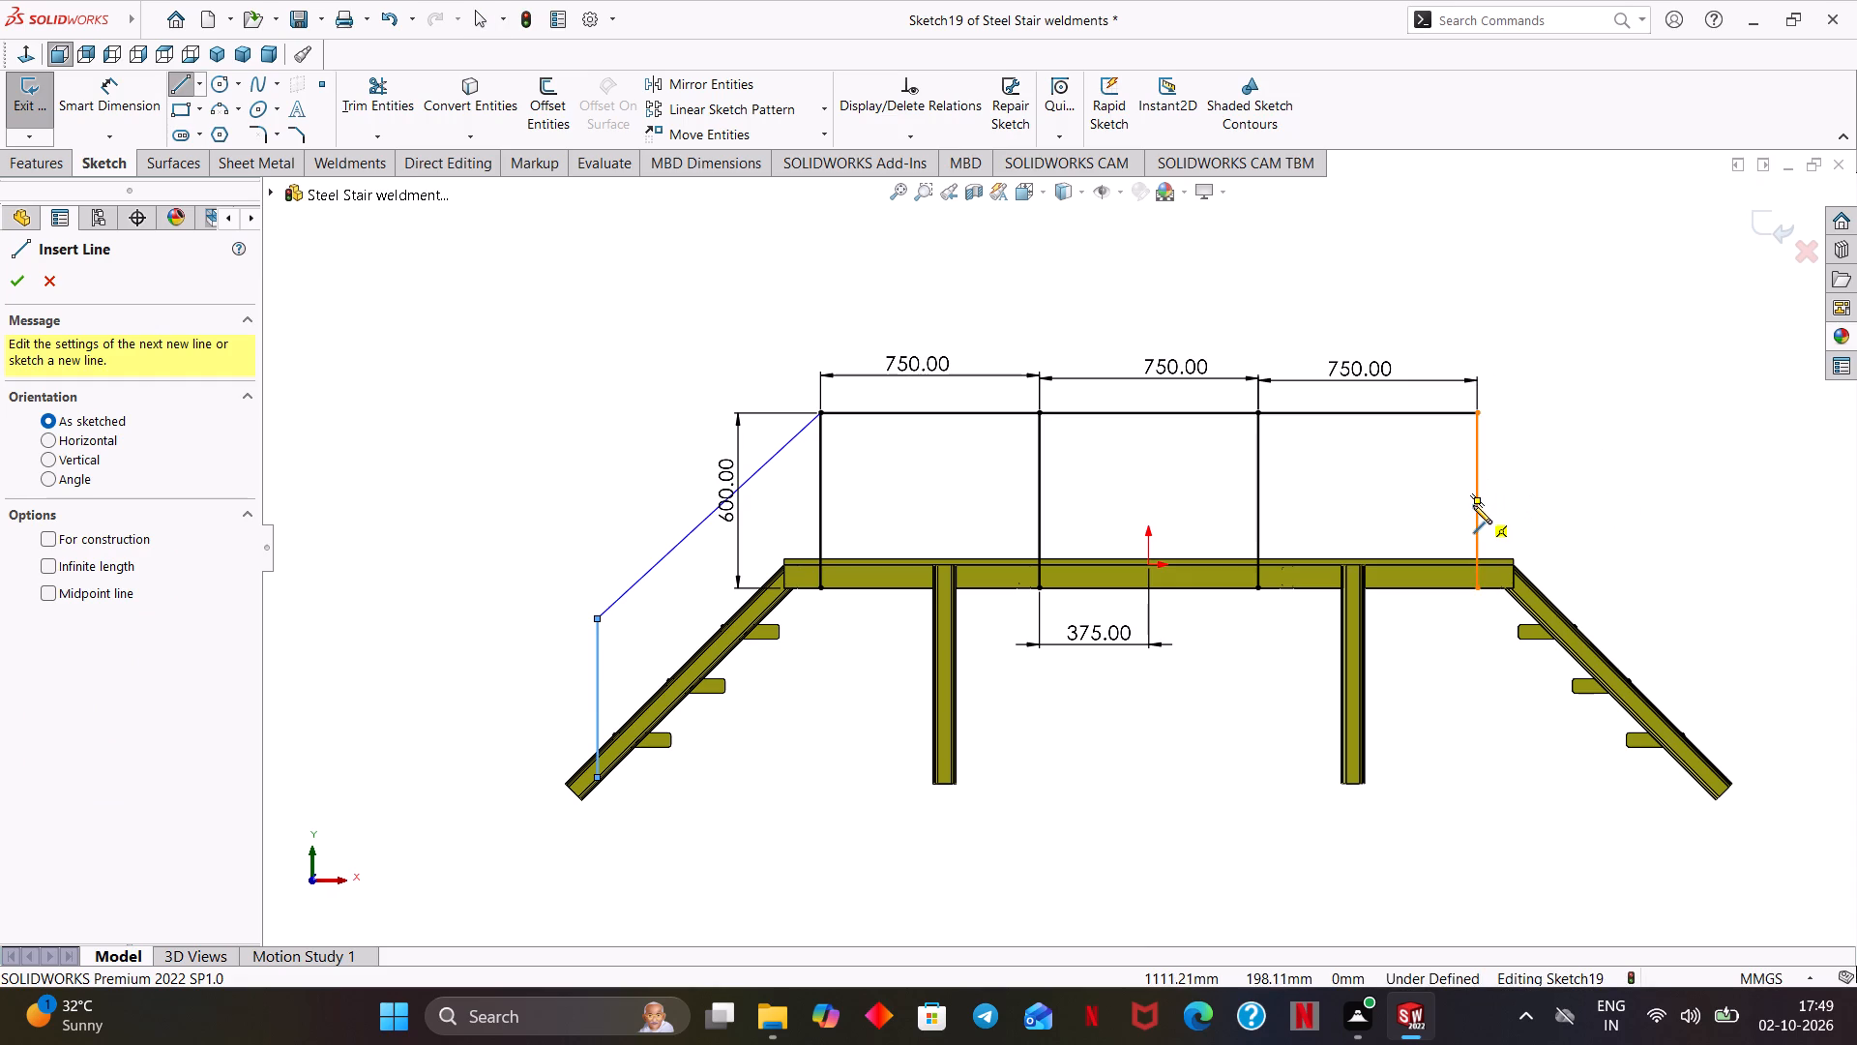
click(1477, 498)
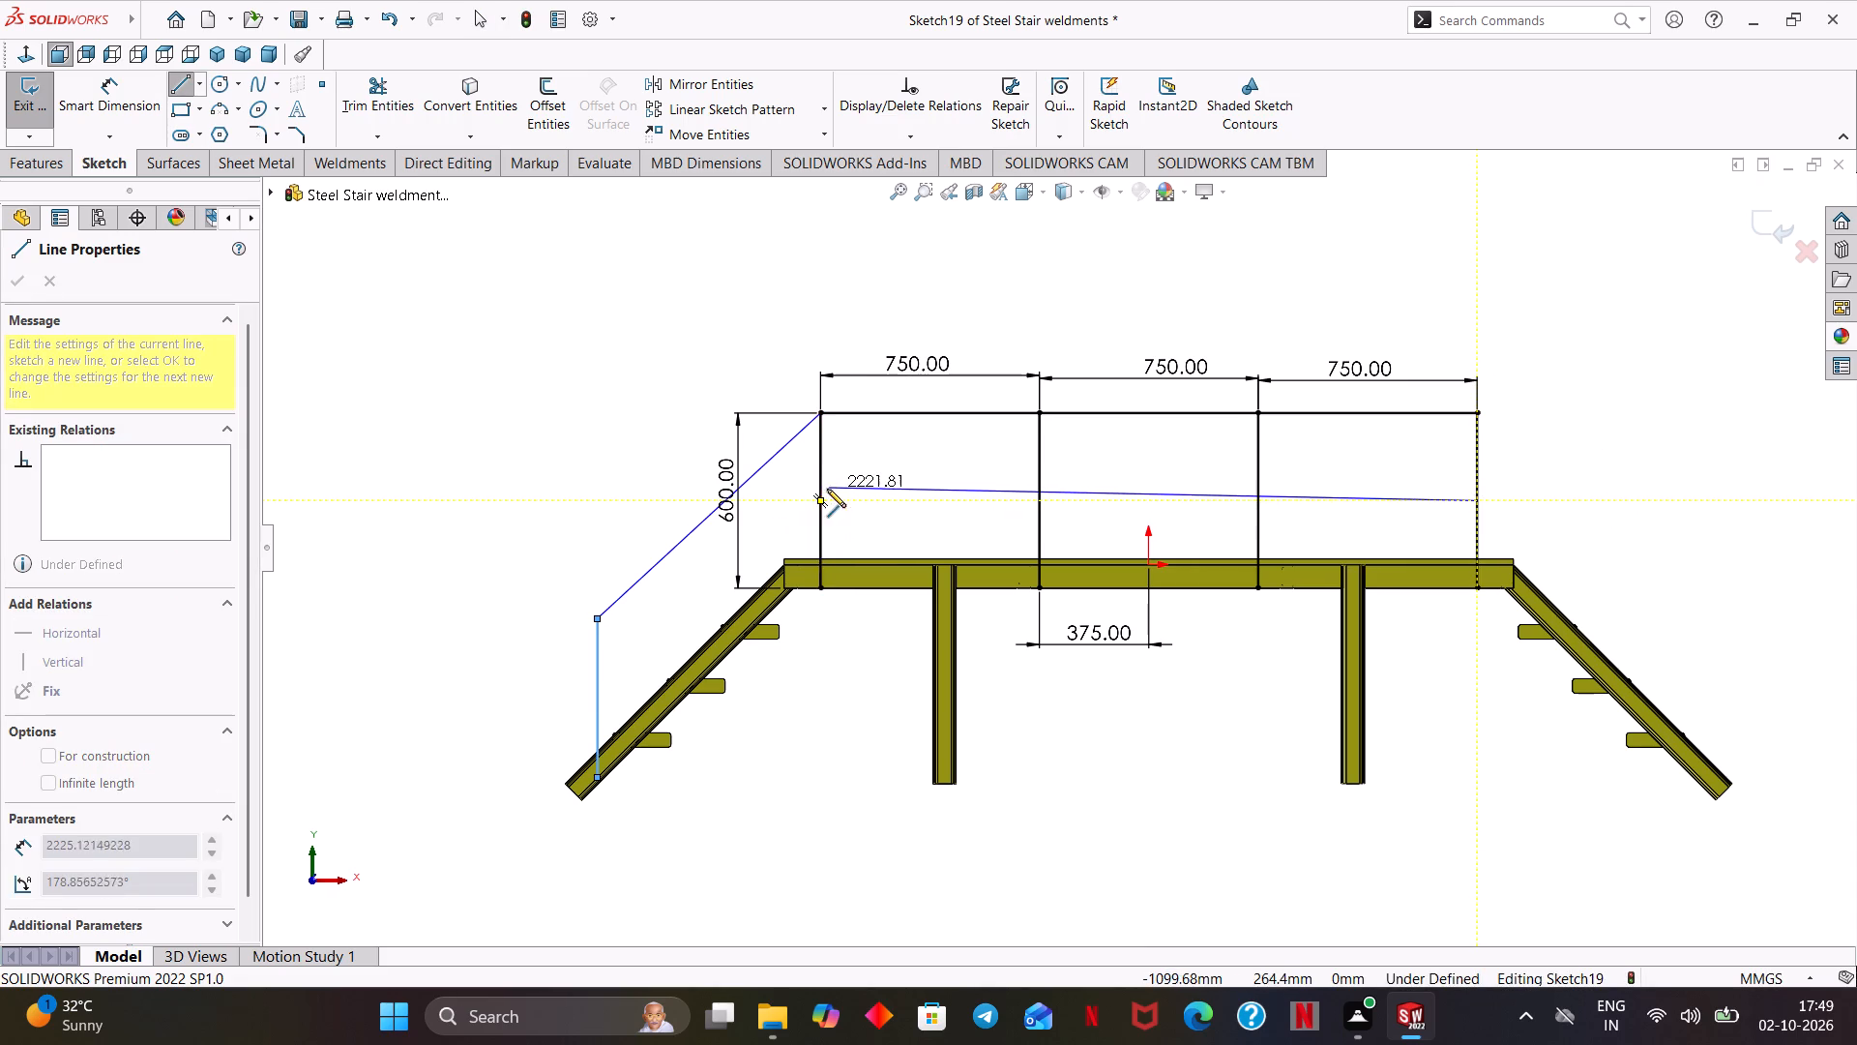
click(820, 500)
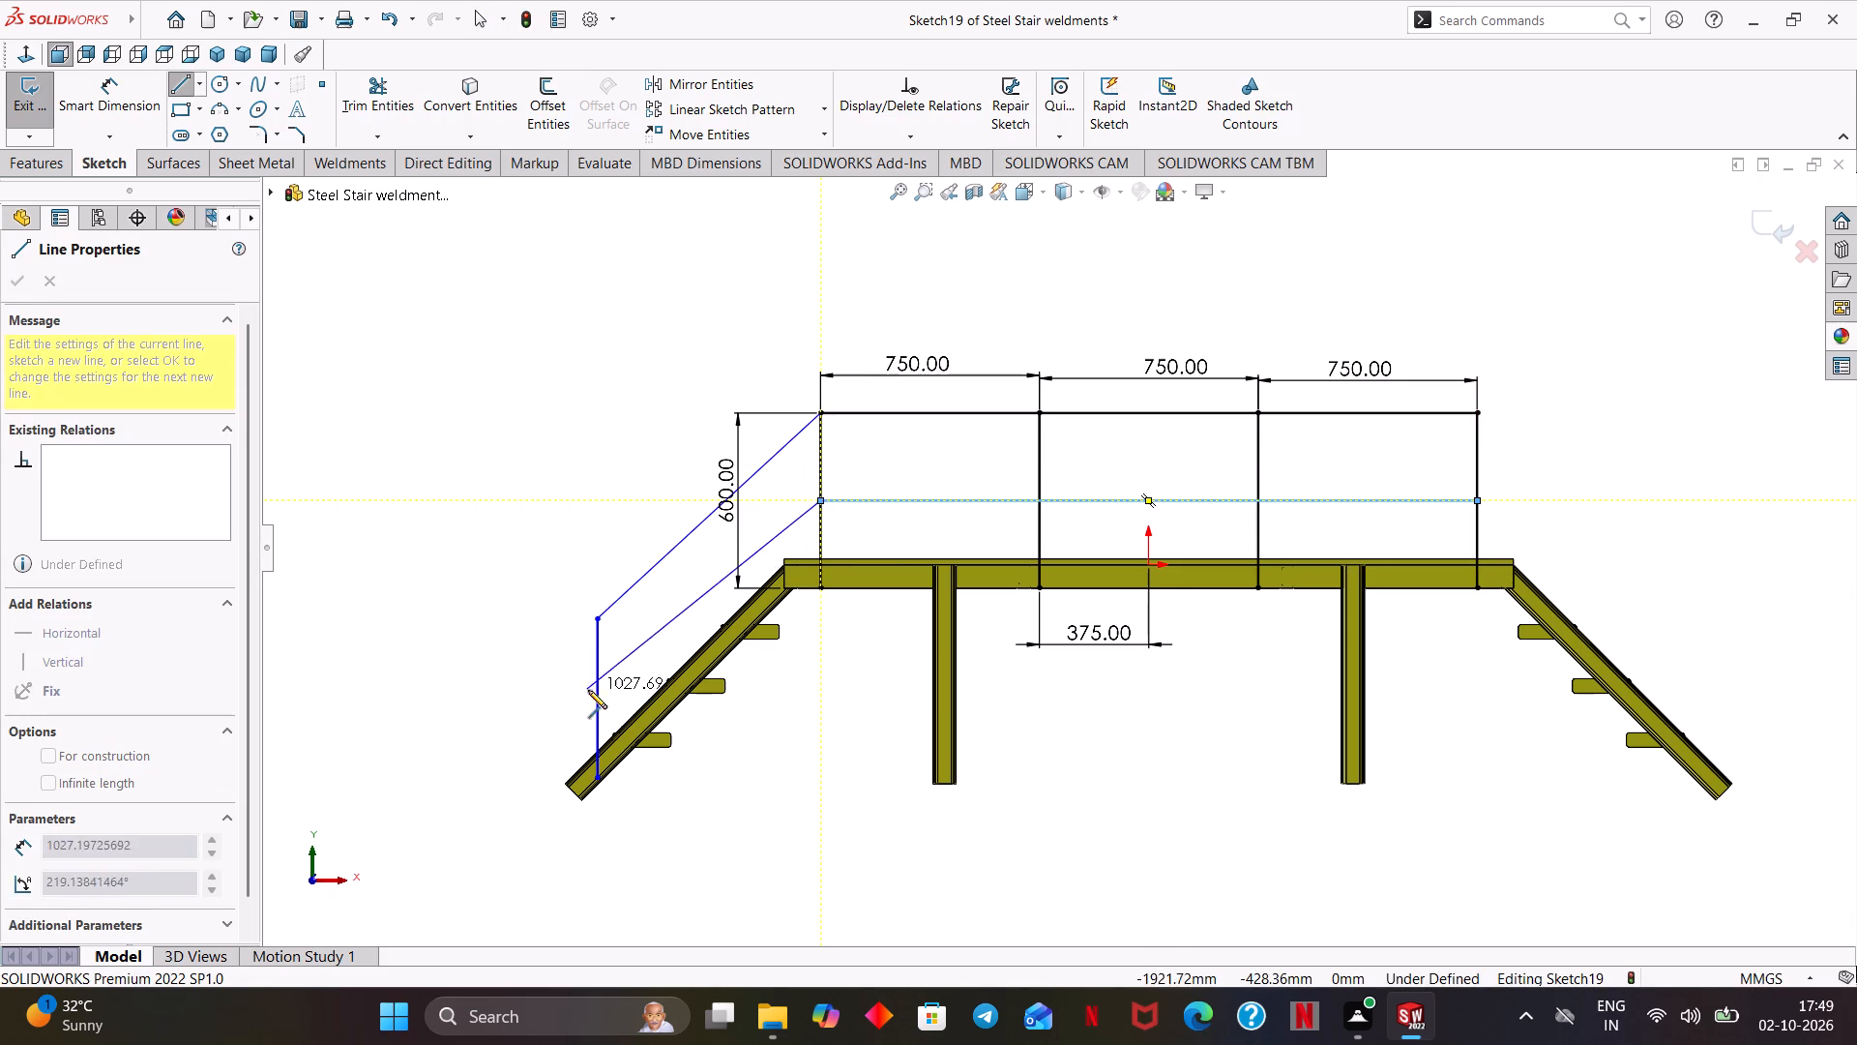
click(598, 696)
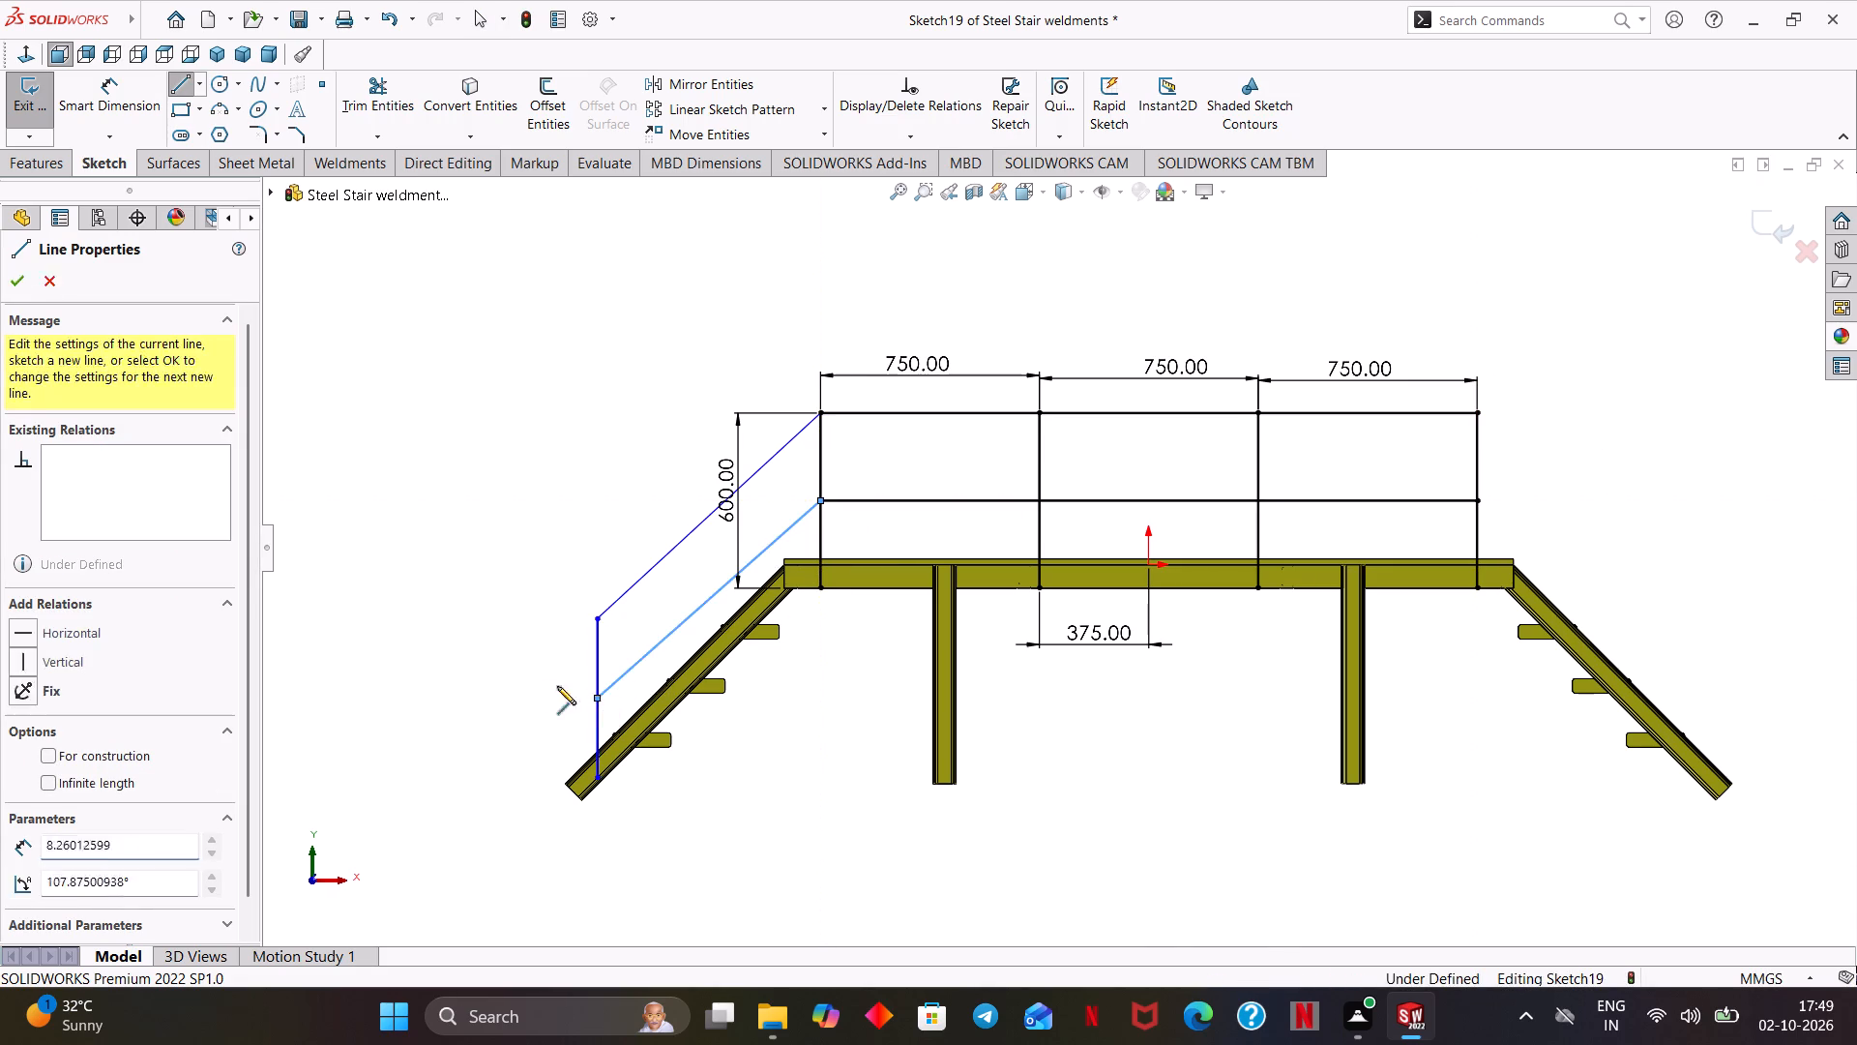
right_click(448, 625)
click(511, 642)
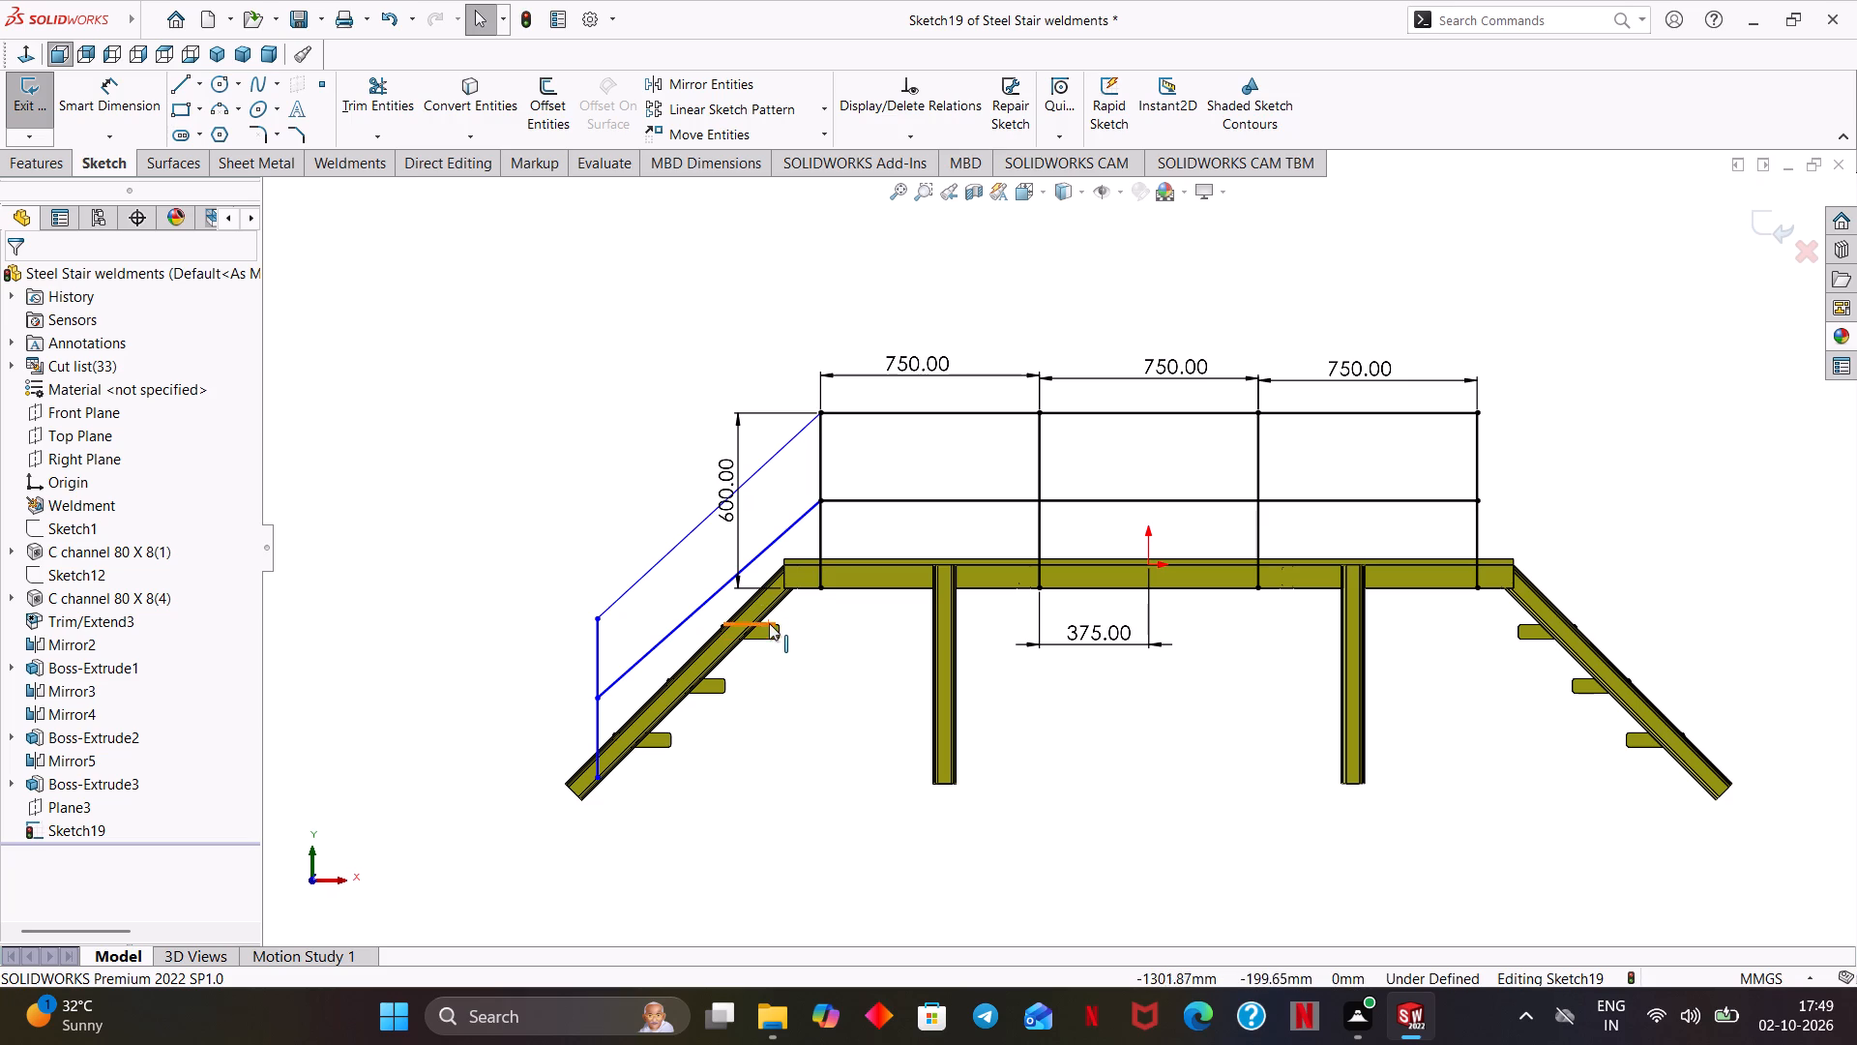
Make the upper and lower sloping handrail lines of the left stair parallel.
scroll(677, 594, down, 1)
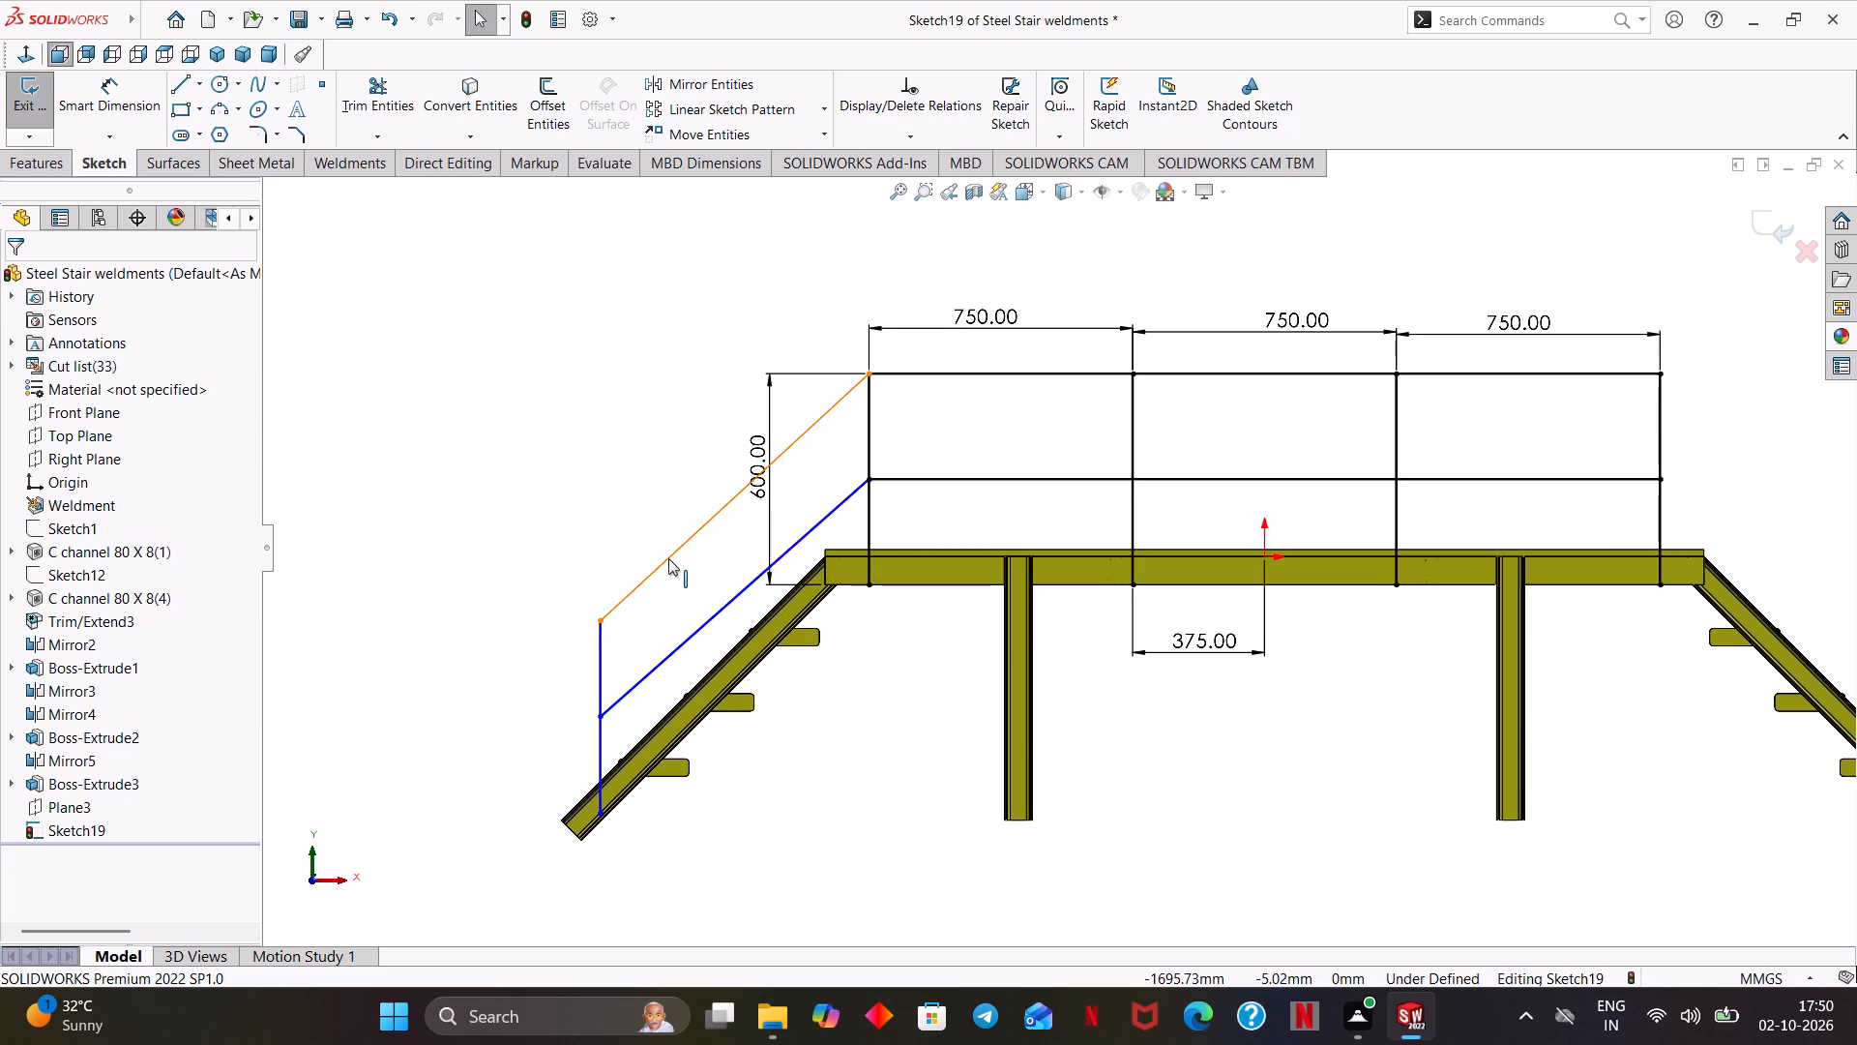
scroll(667, 558, down, 1)
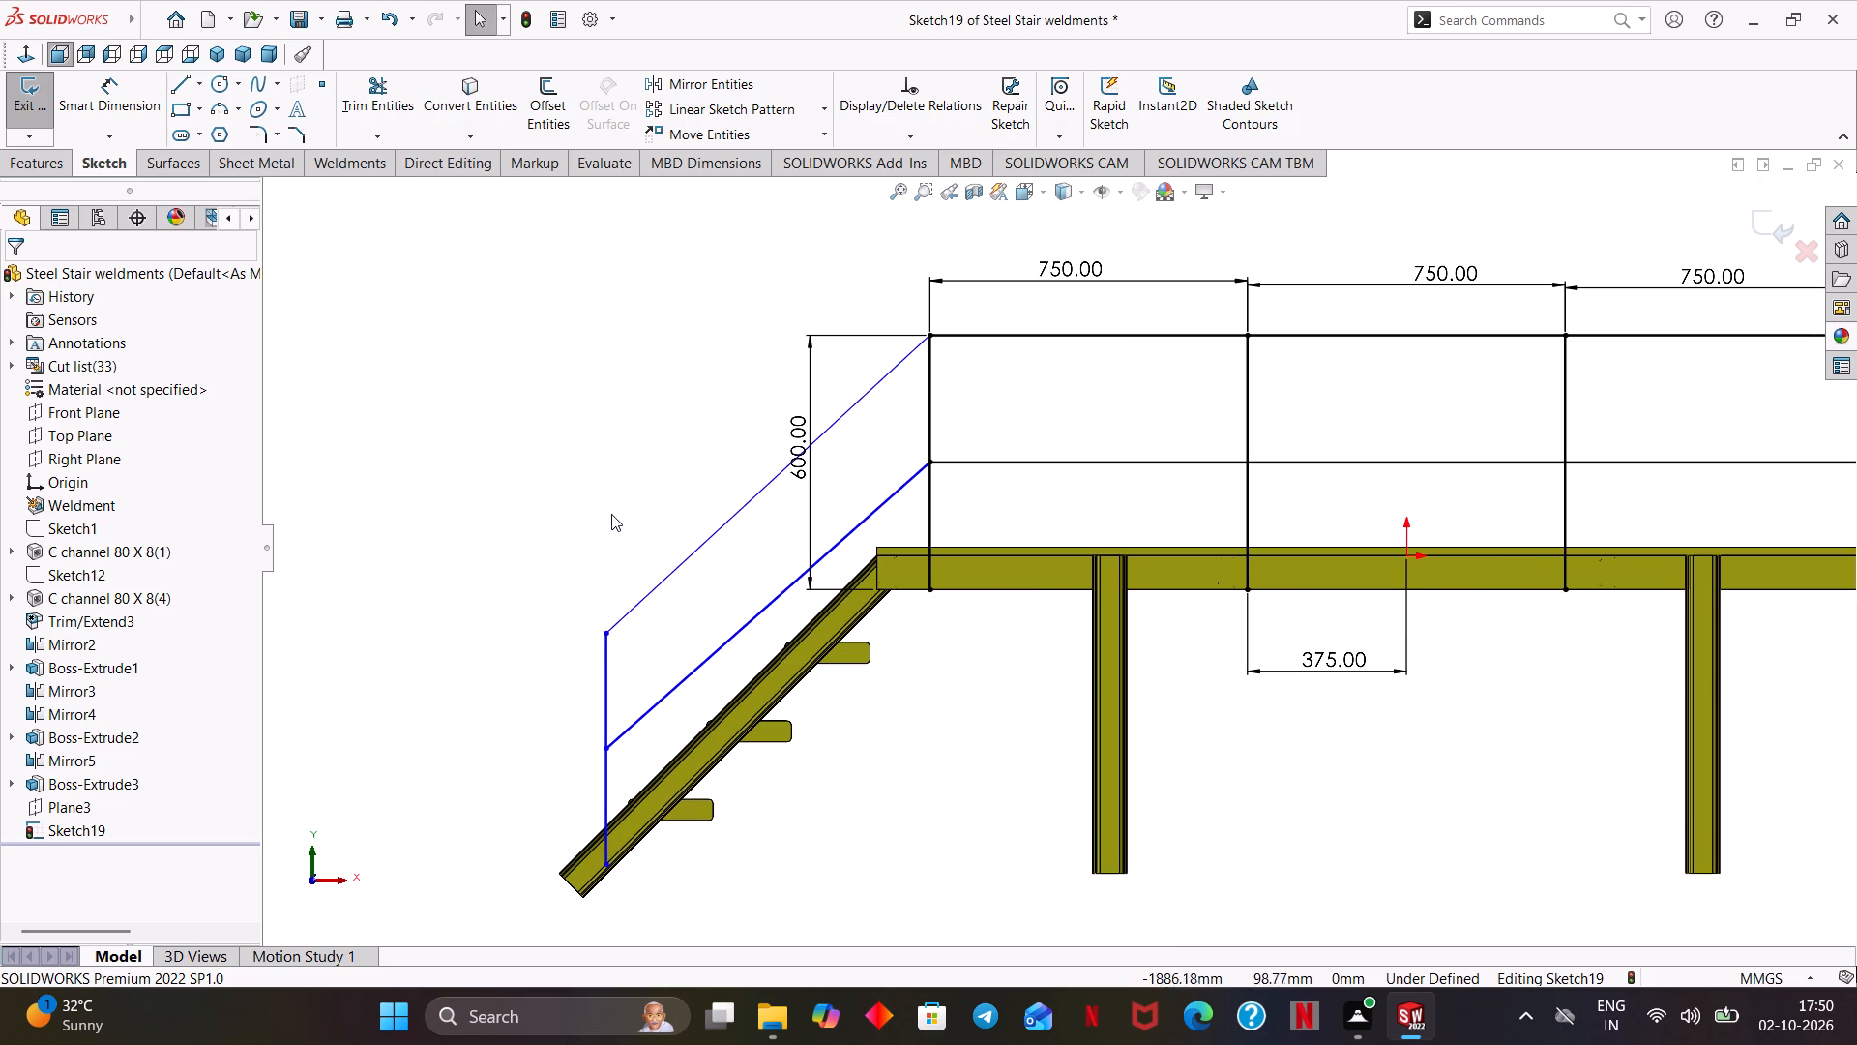
shift+click(658, 582)
shift+click(709, 657)
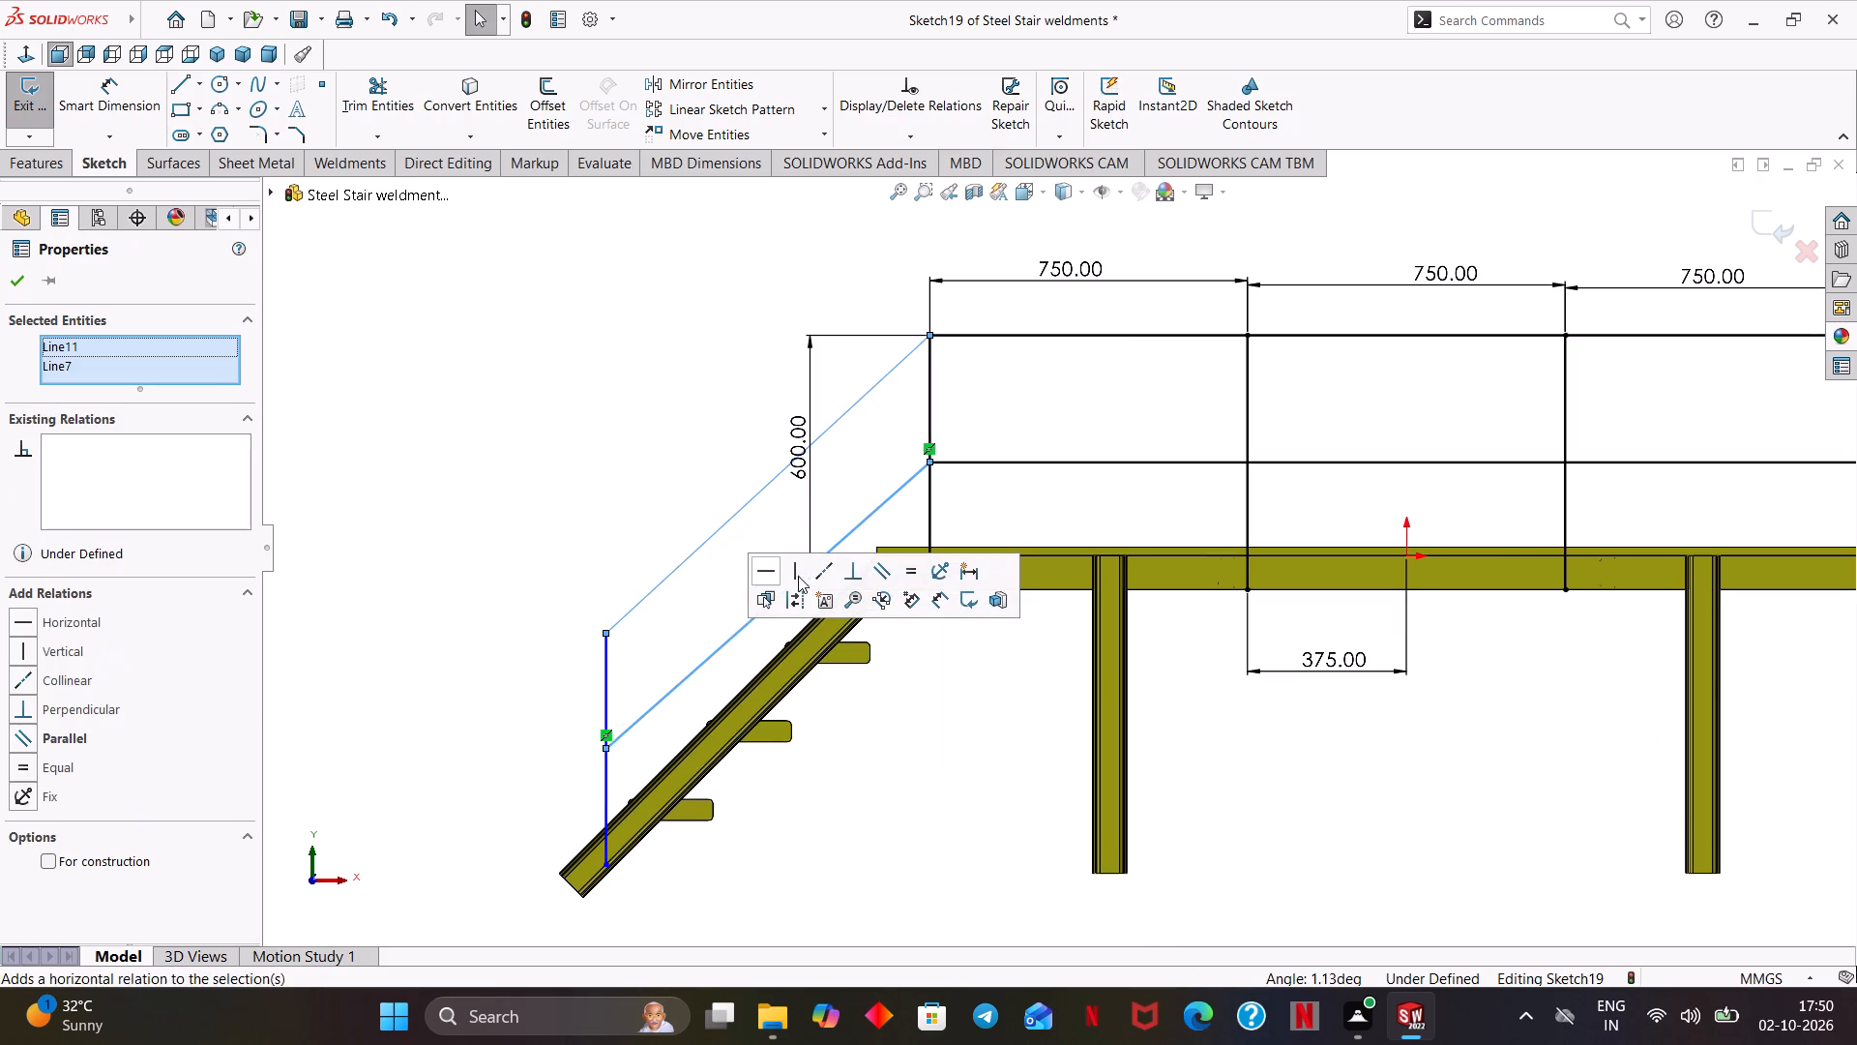
click(882, 580)
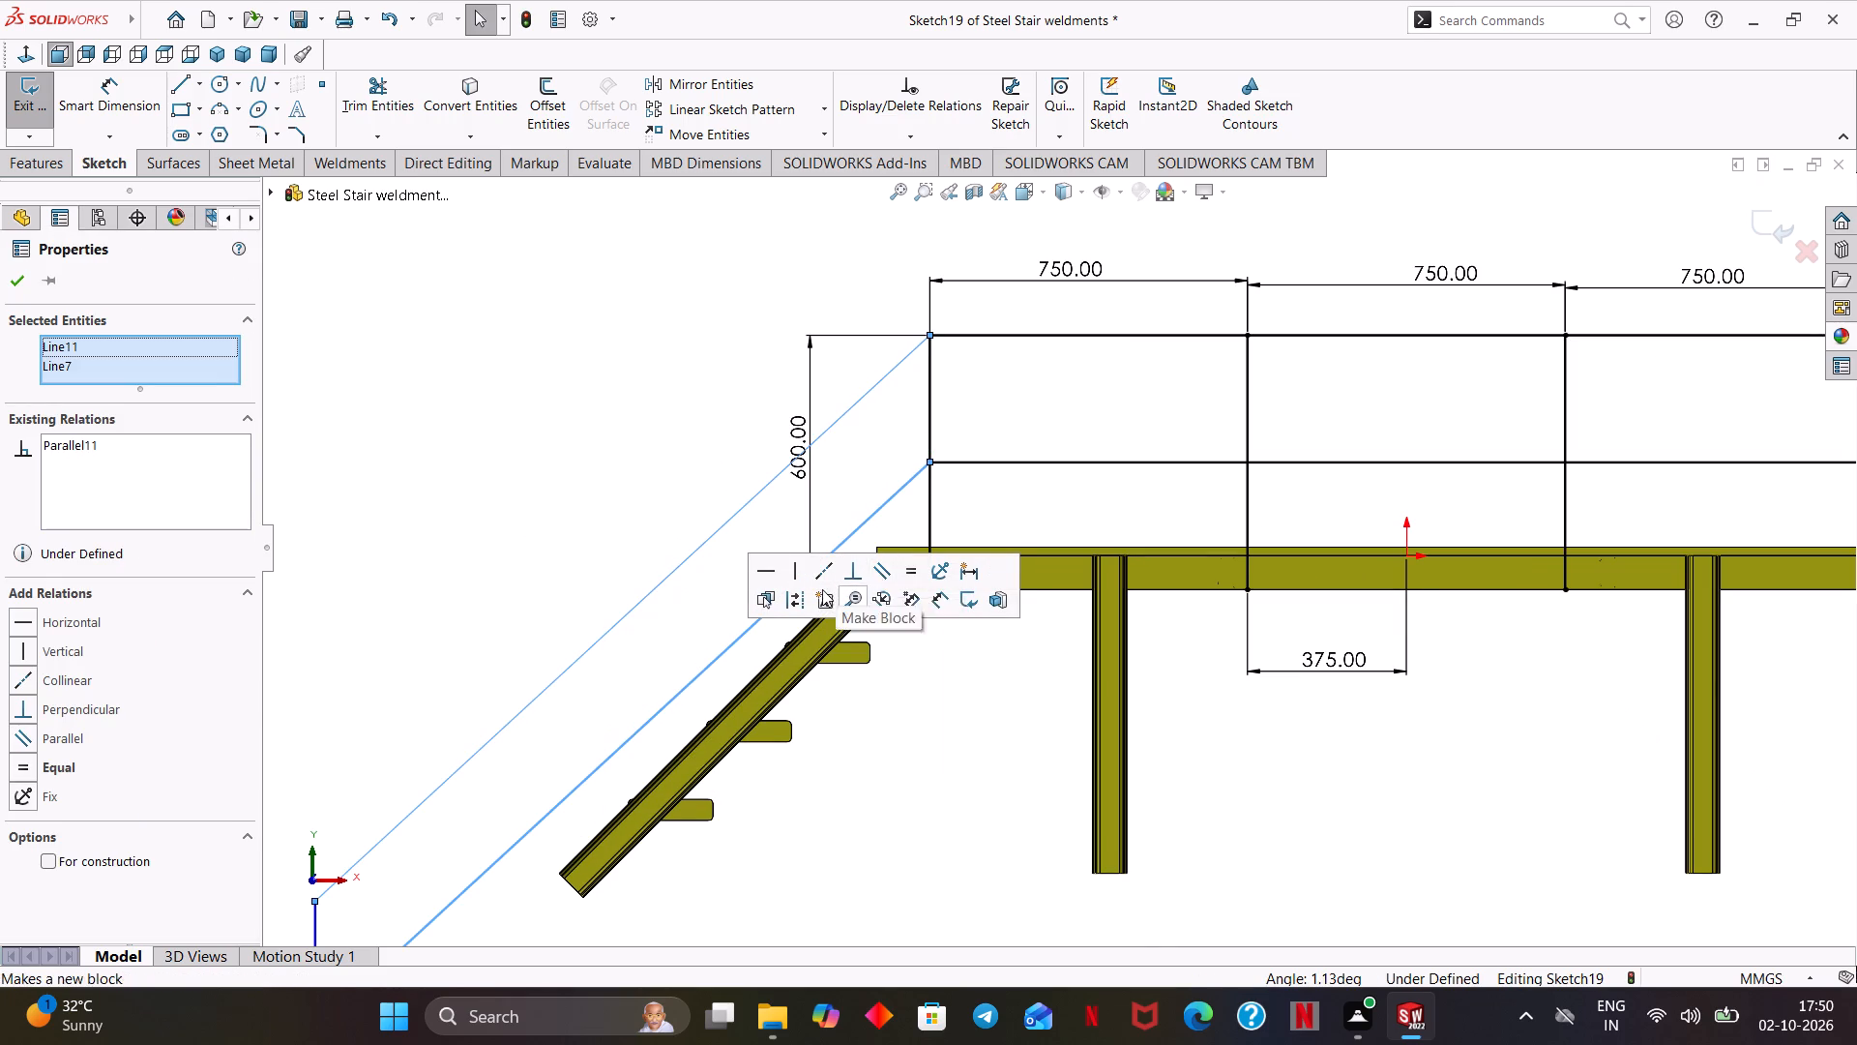
scroll(736, 730, up, 3)
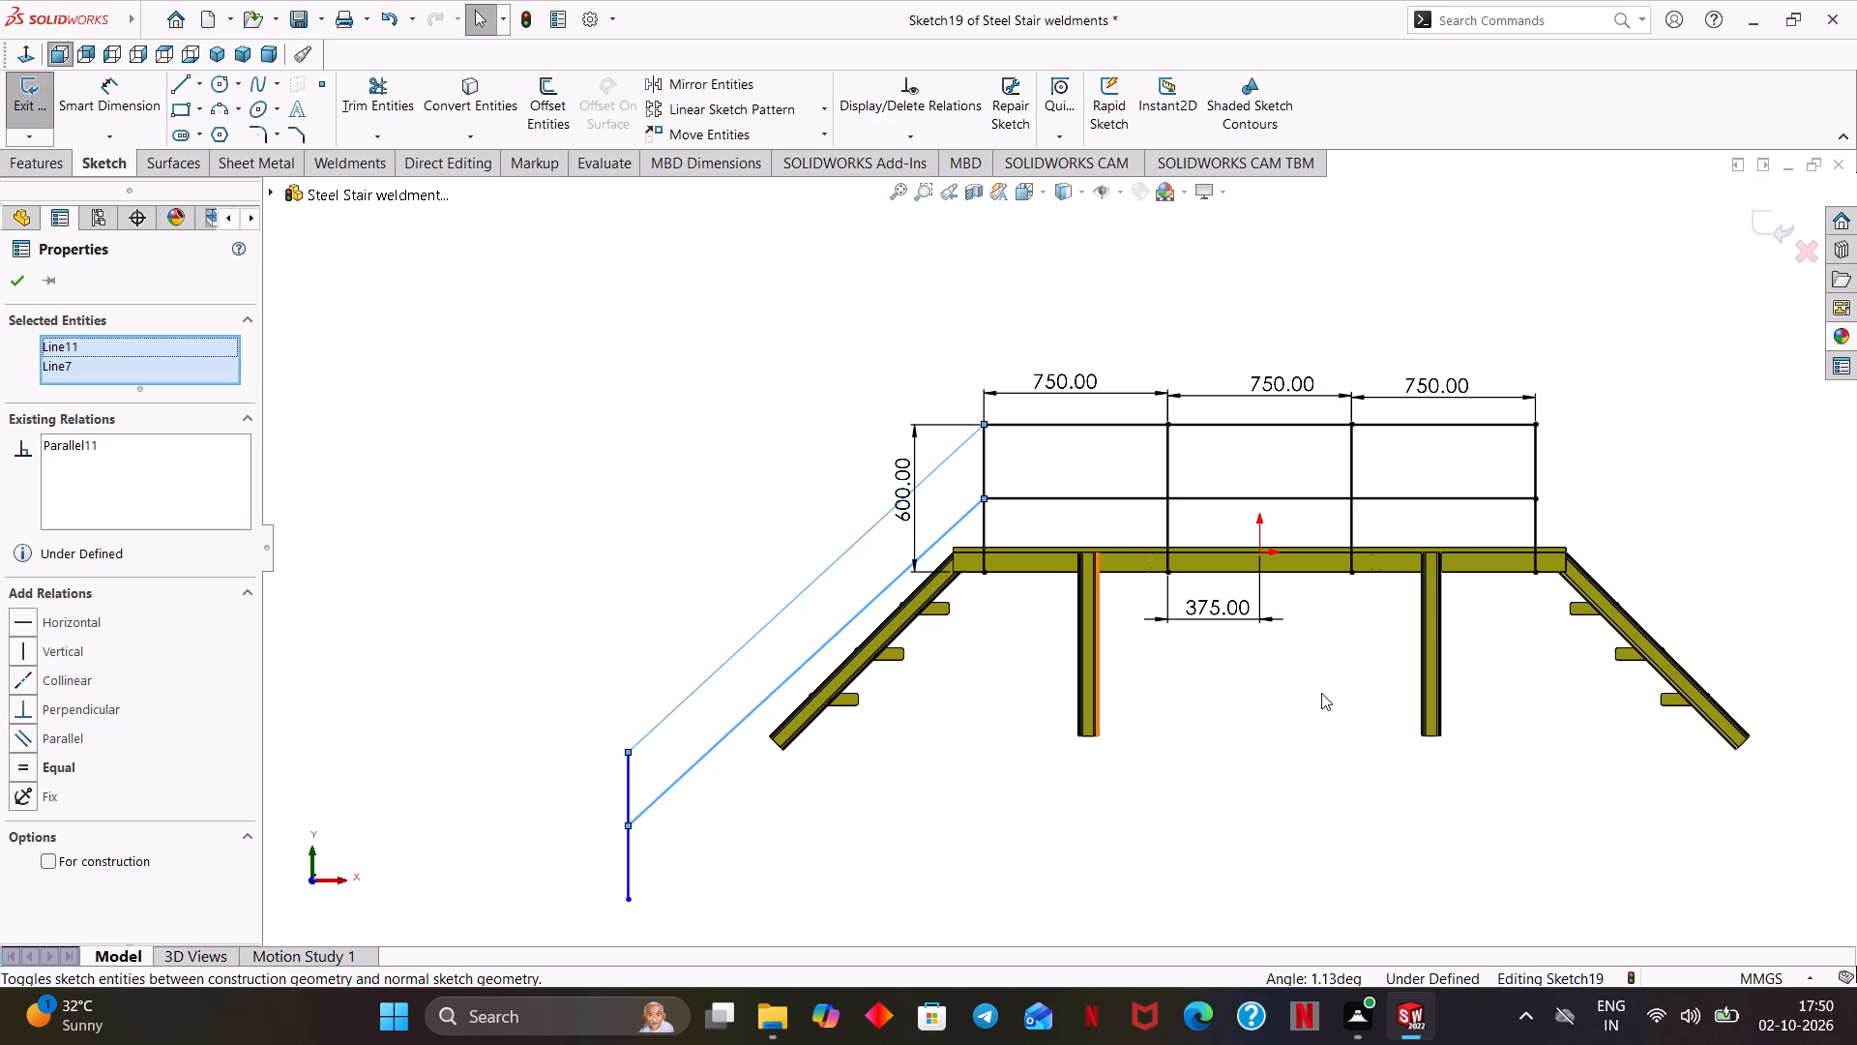
ctrl+middle_drag(1302, 702, 1193, 632)
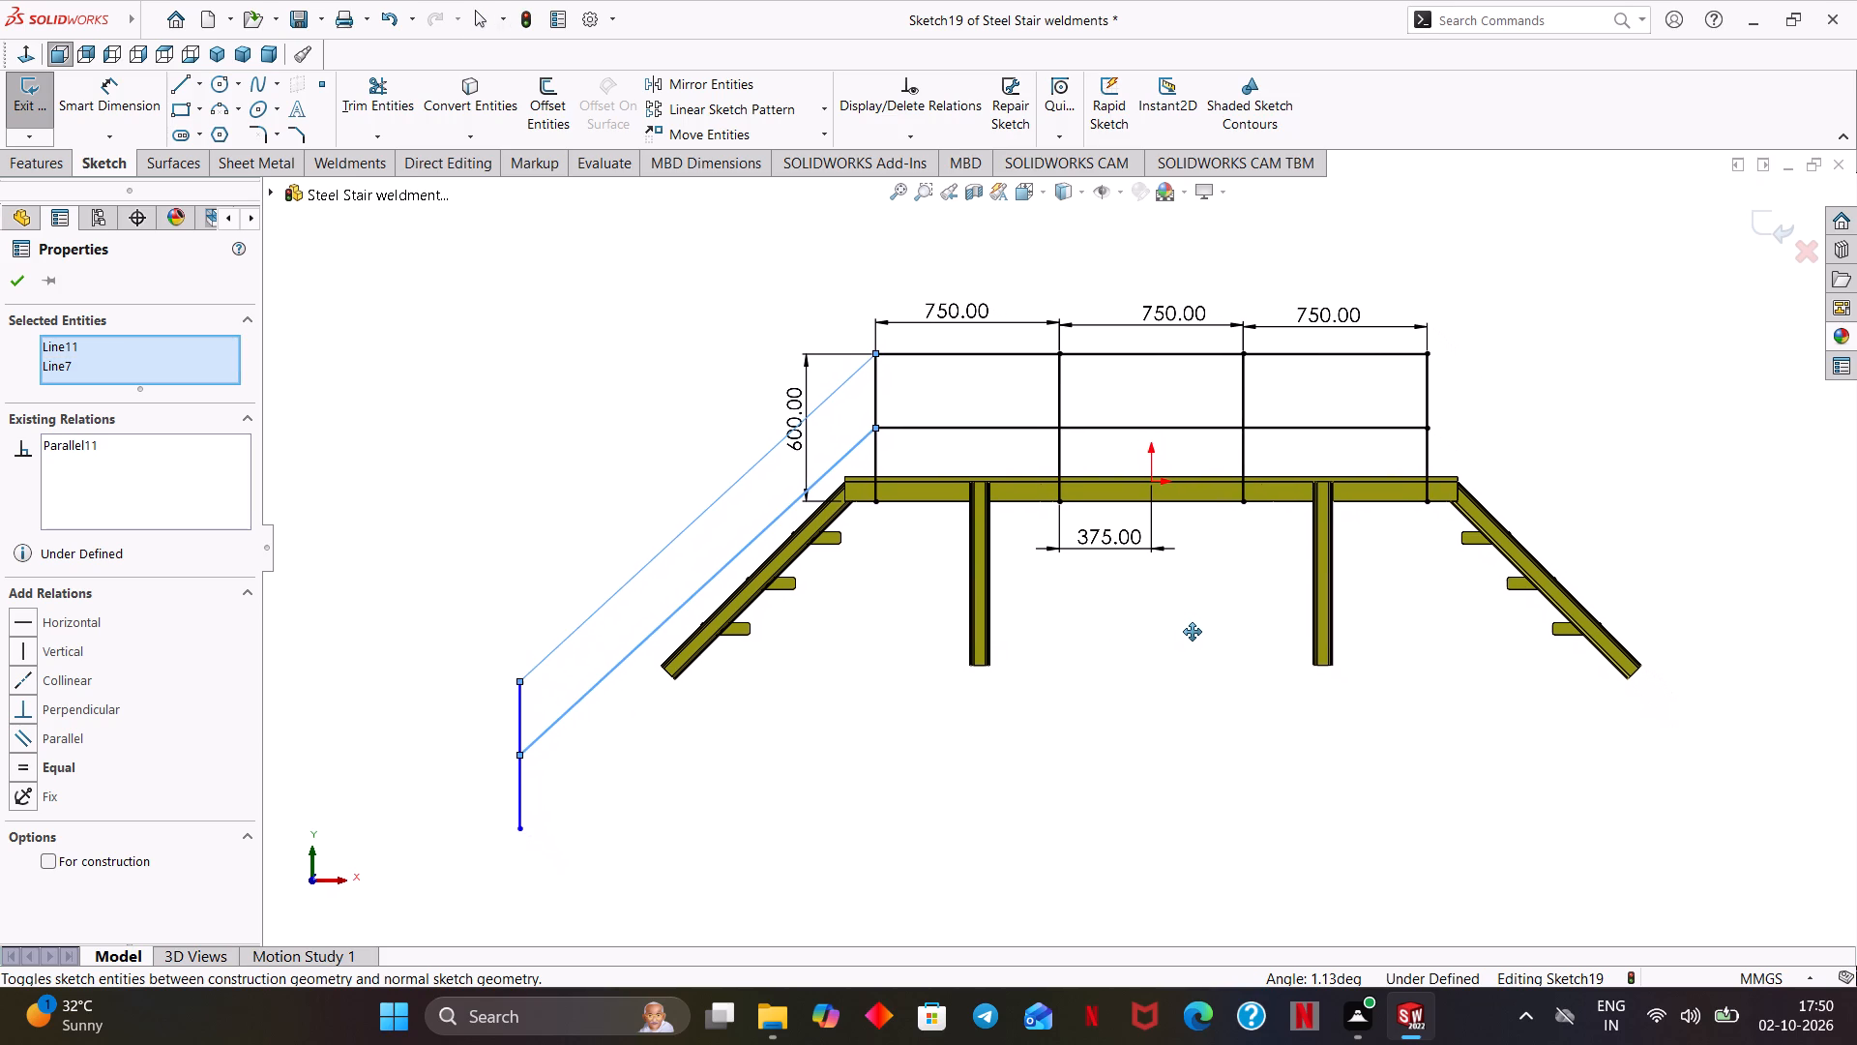
ctrl+middle_drag(1193, 632, 1189, 618)
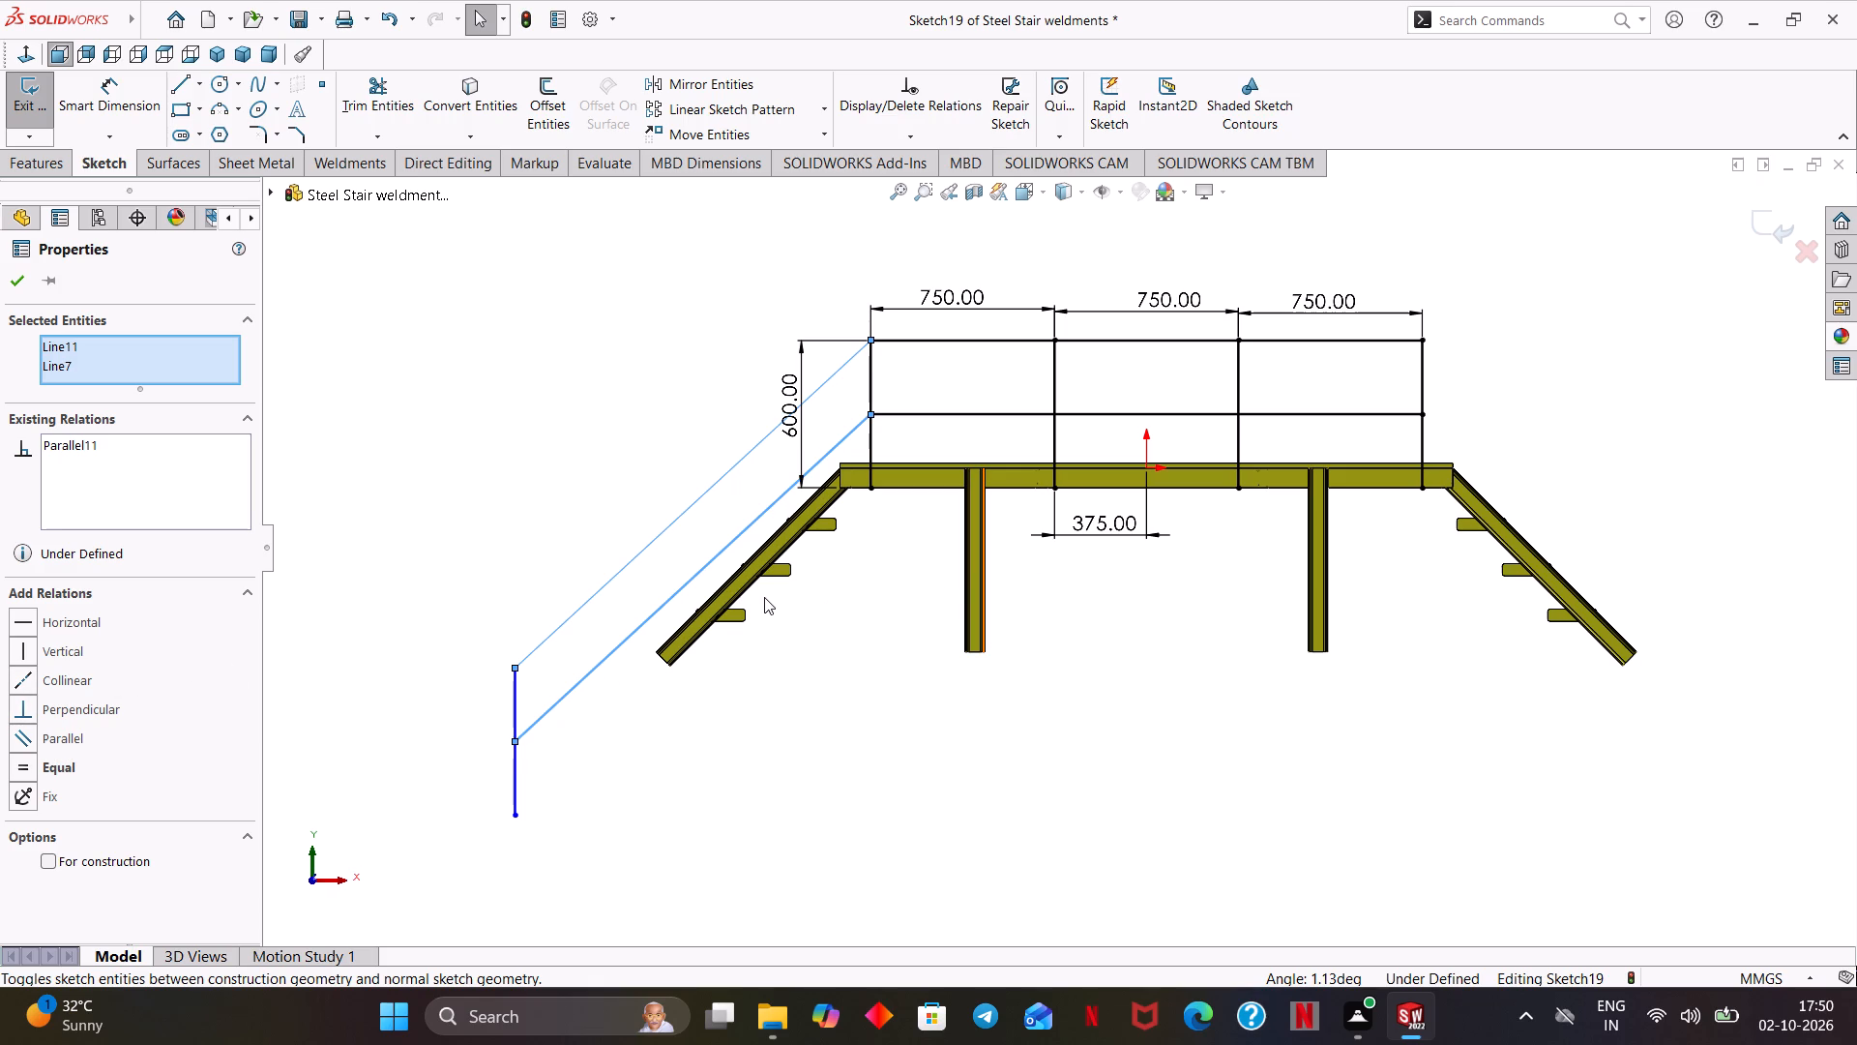
scroll(764, 597, down, 1)
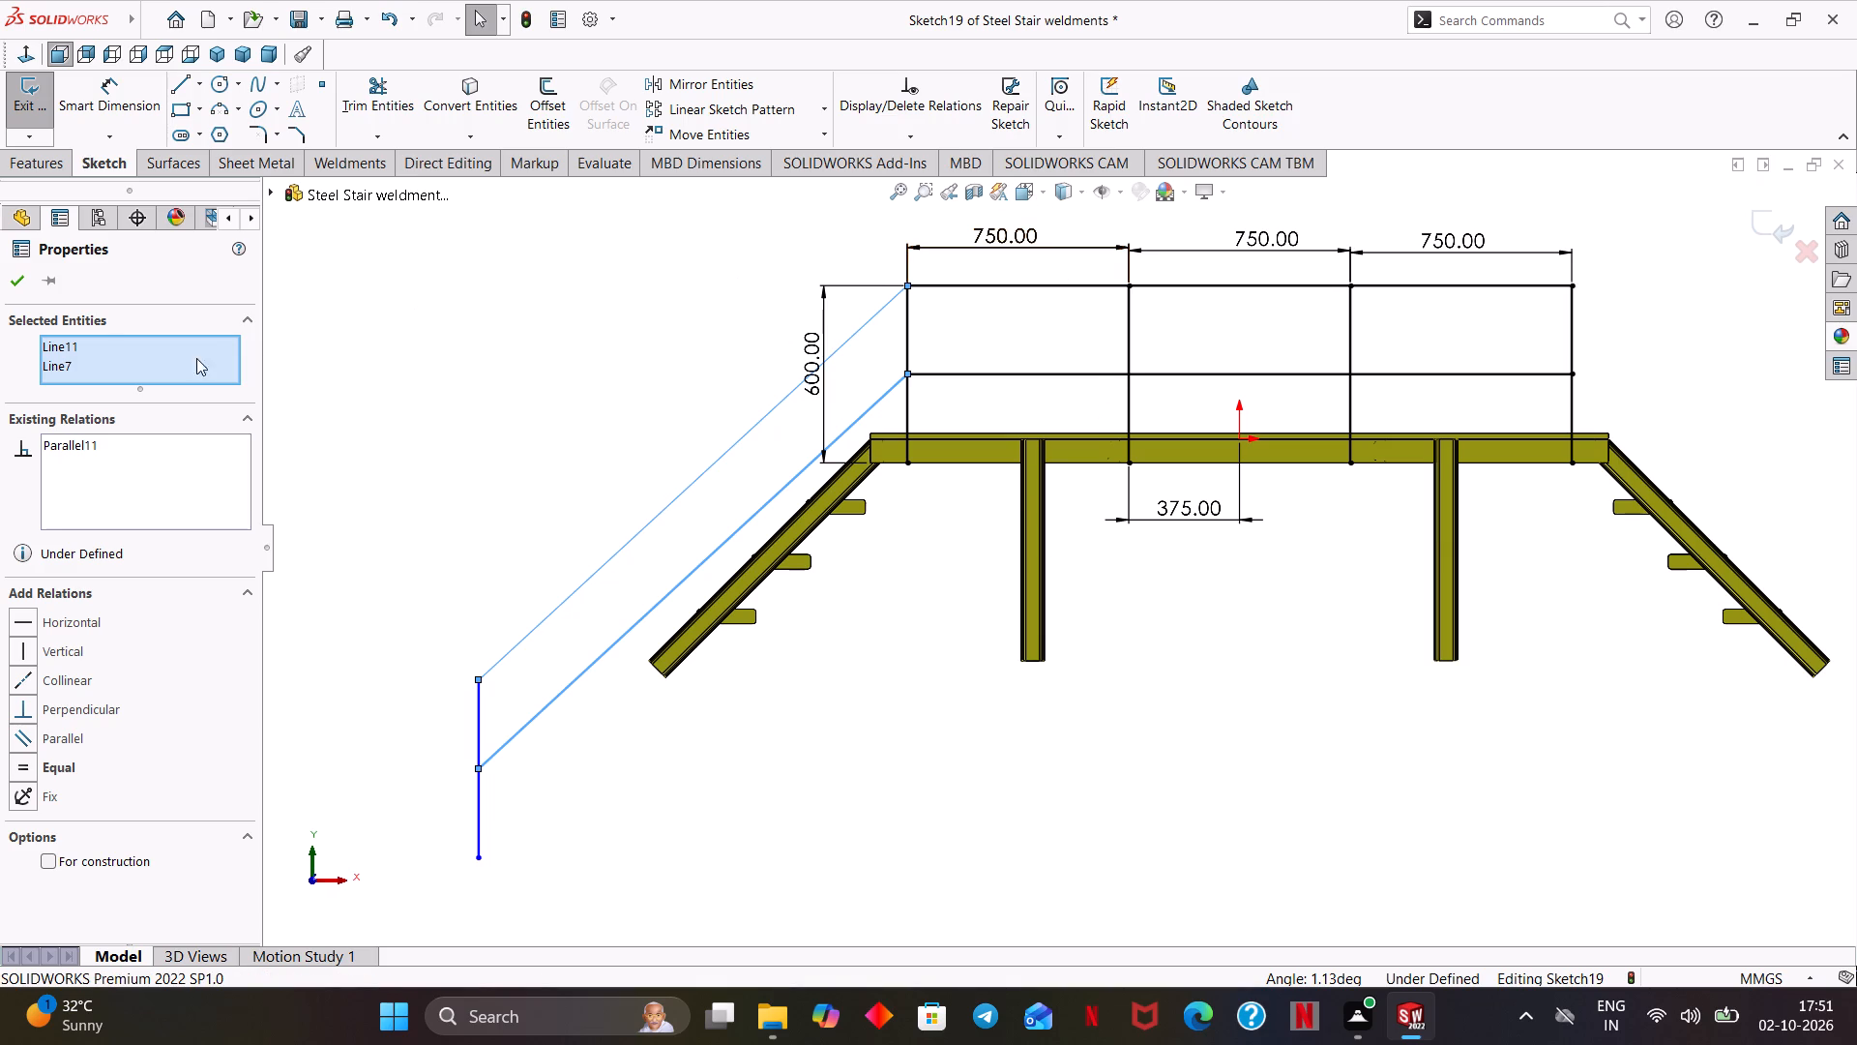
key(Escape)
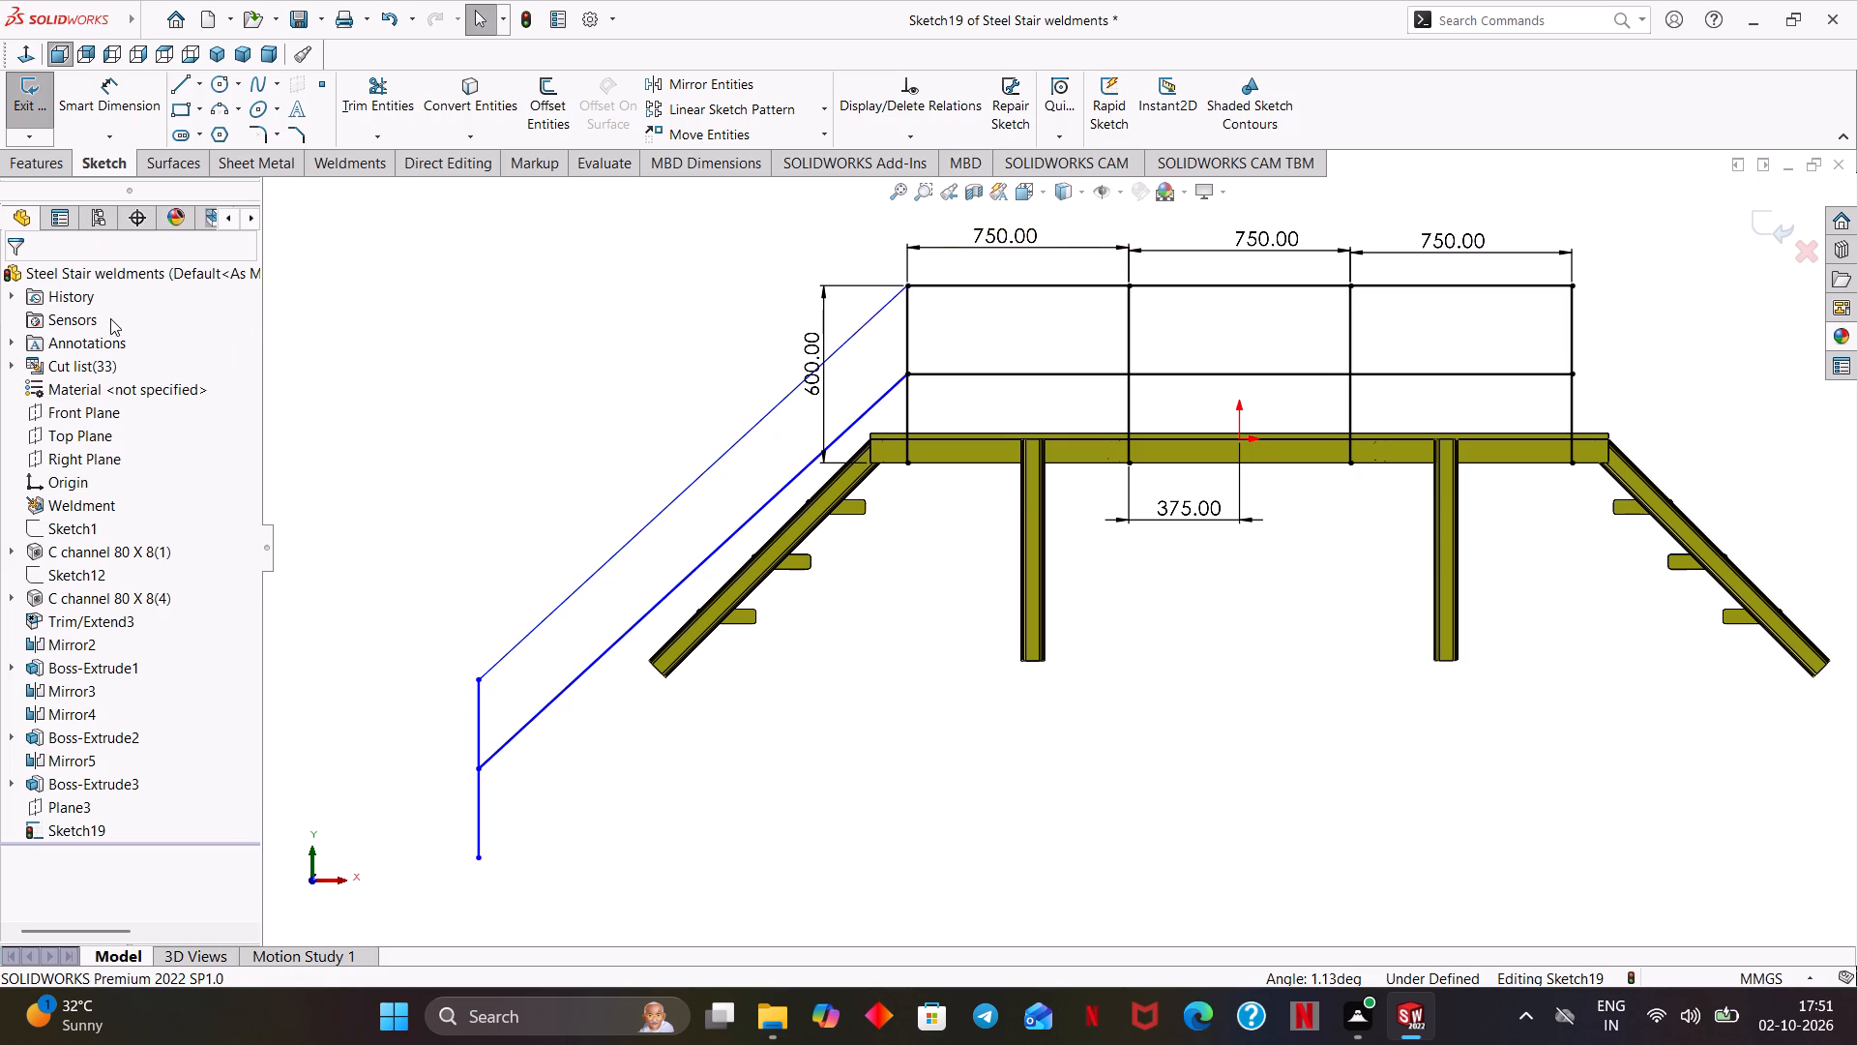
Set the first and last deck post spacings to 700 mm each.
double_click(990, 239)
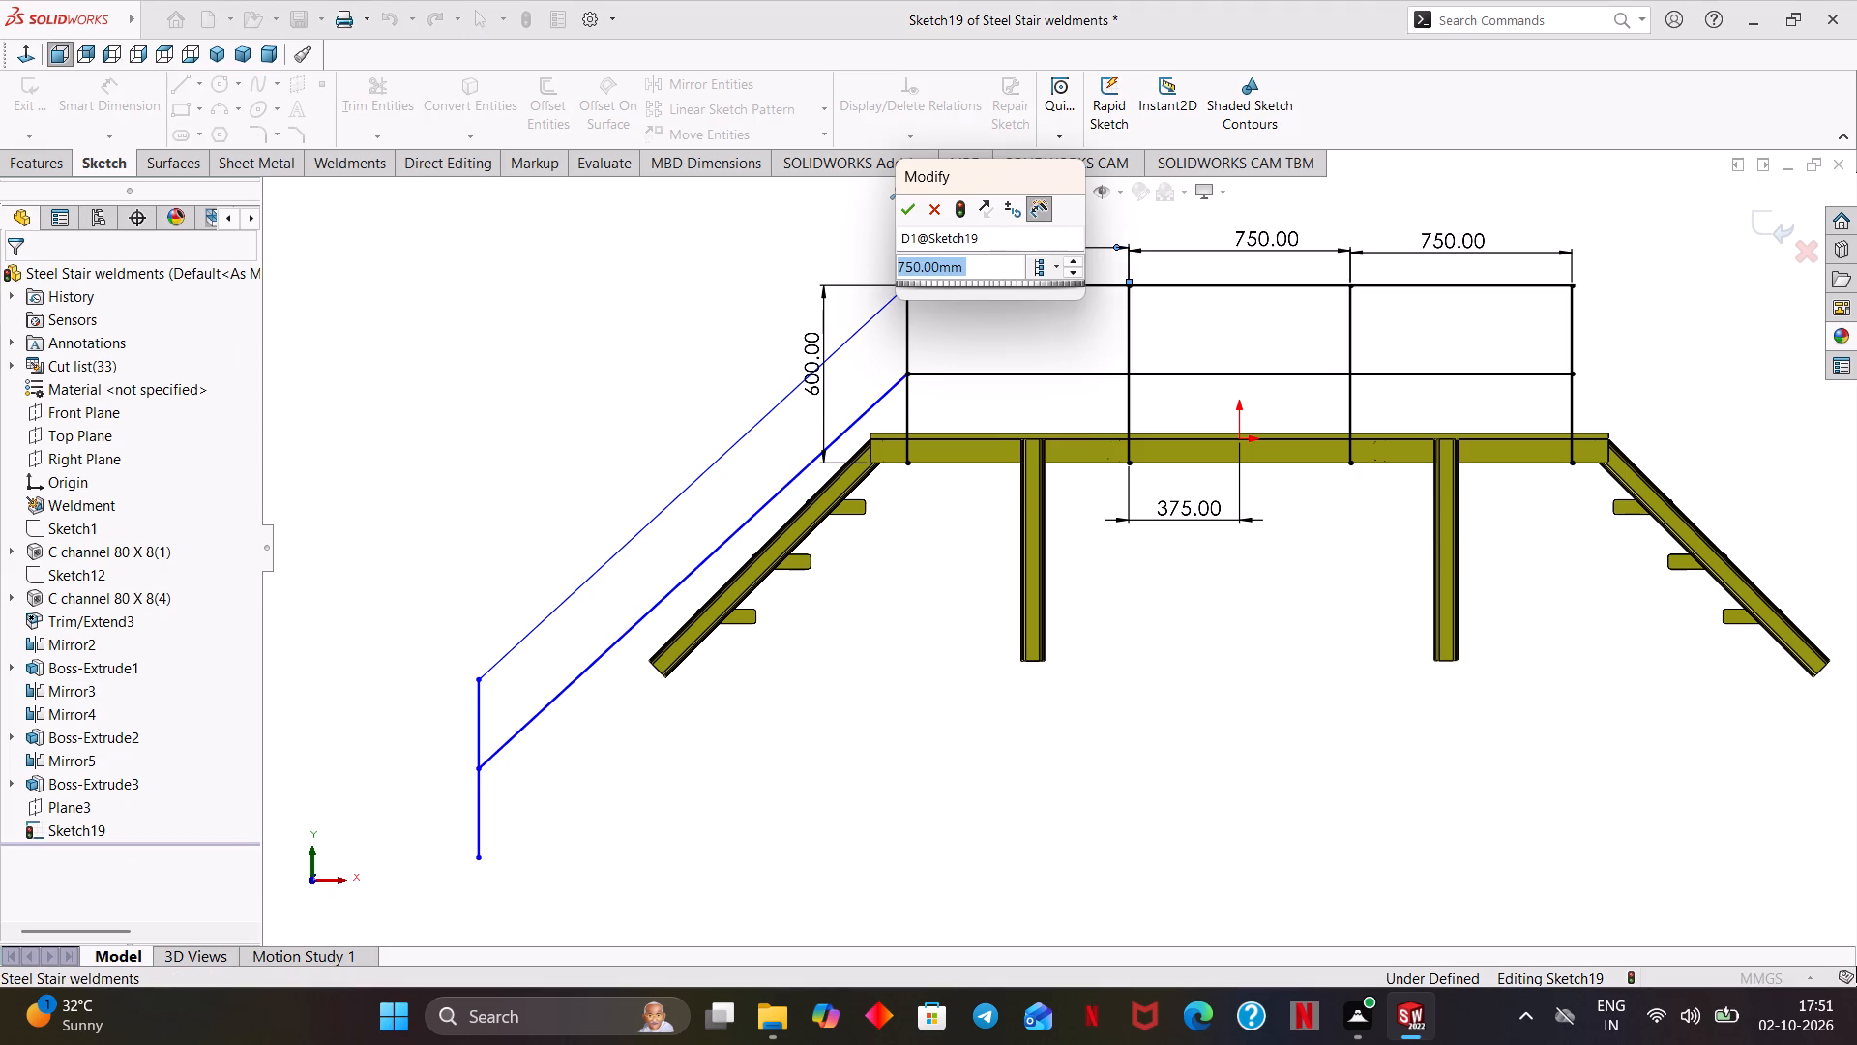
text(700)
key(Return)
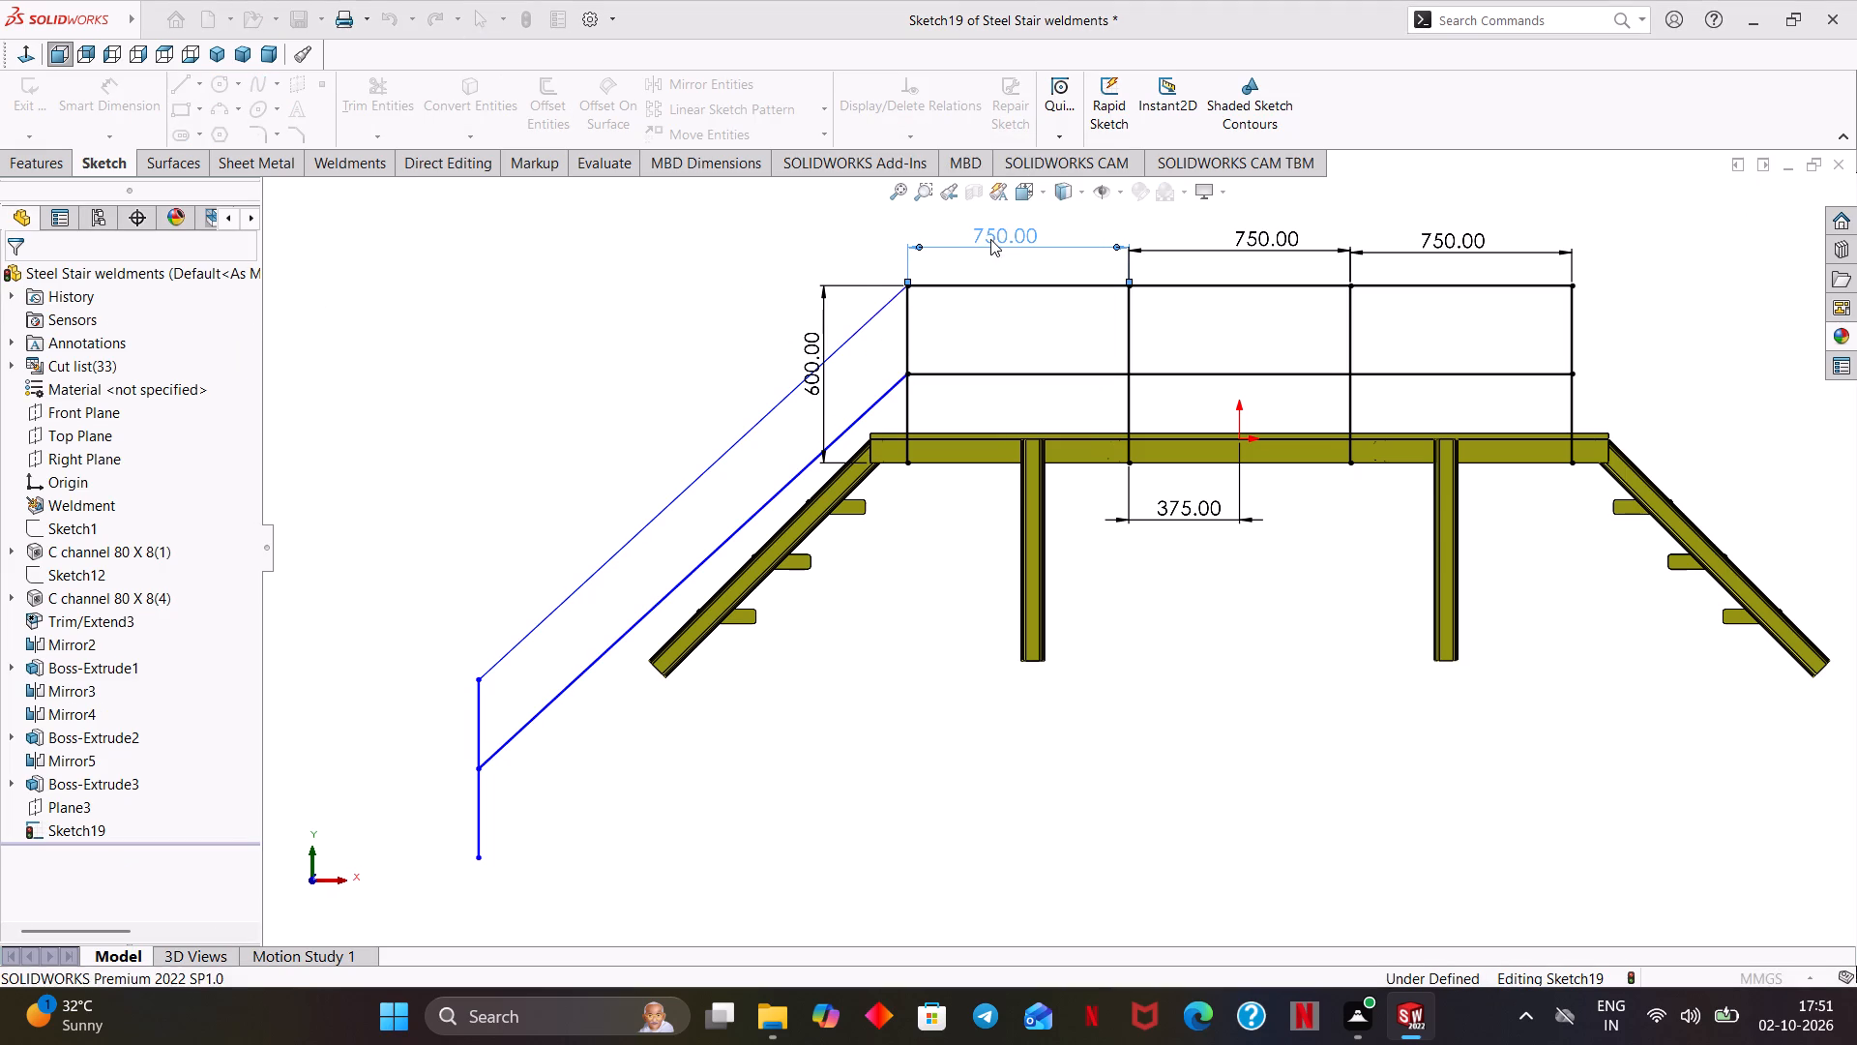
double_click(1452, 243)
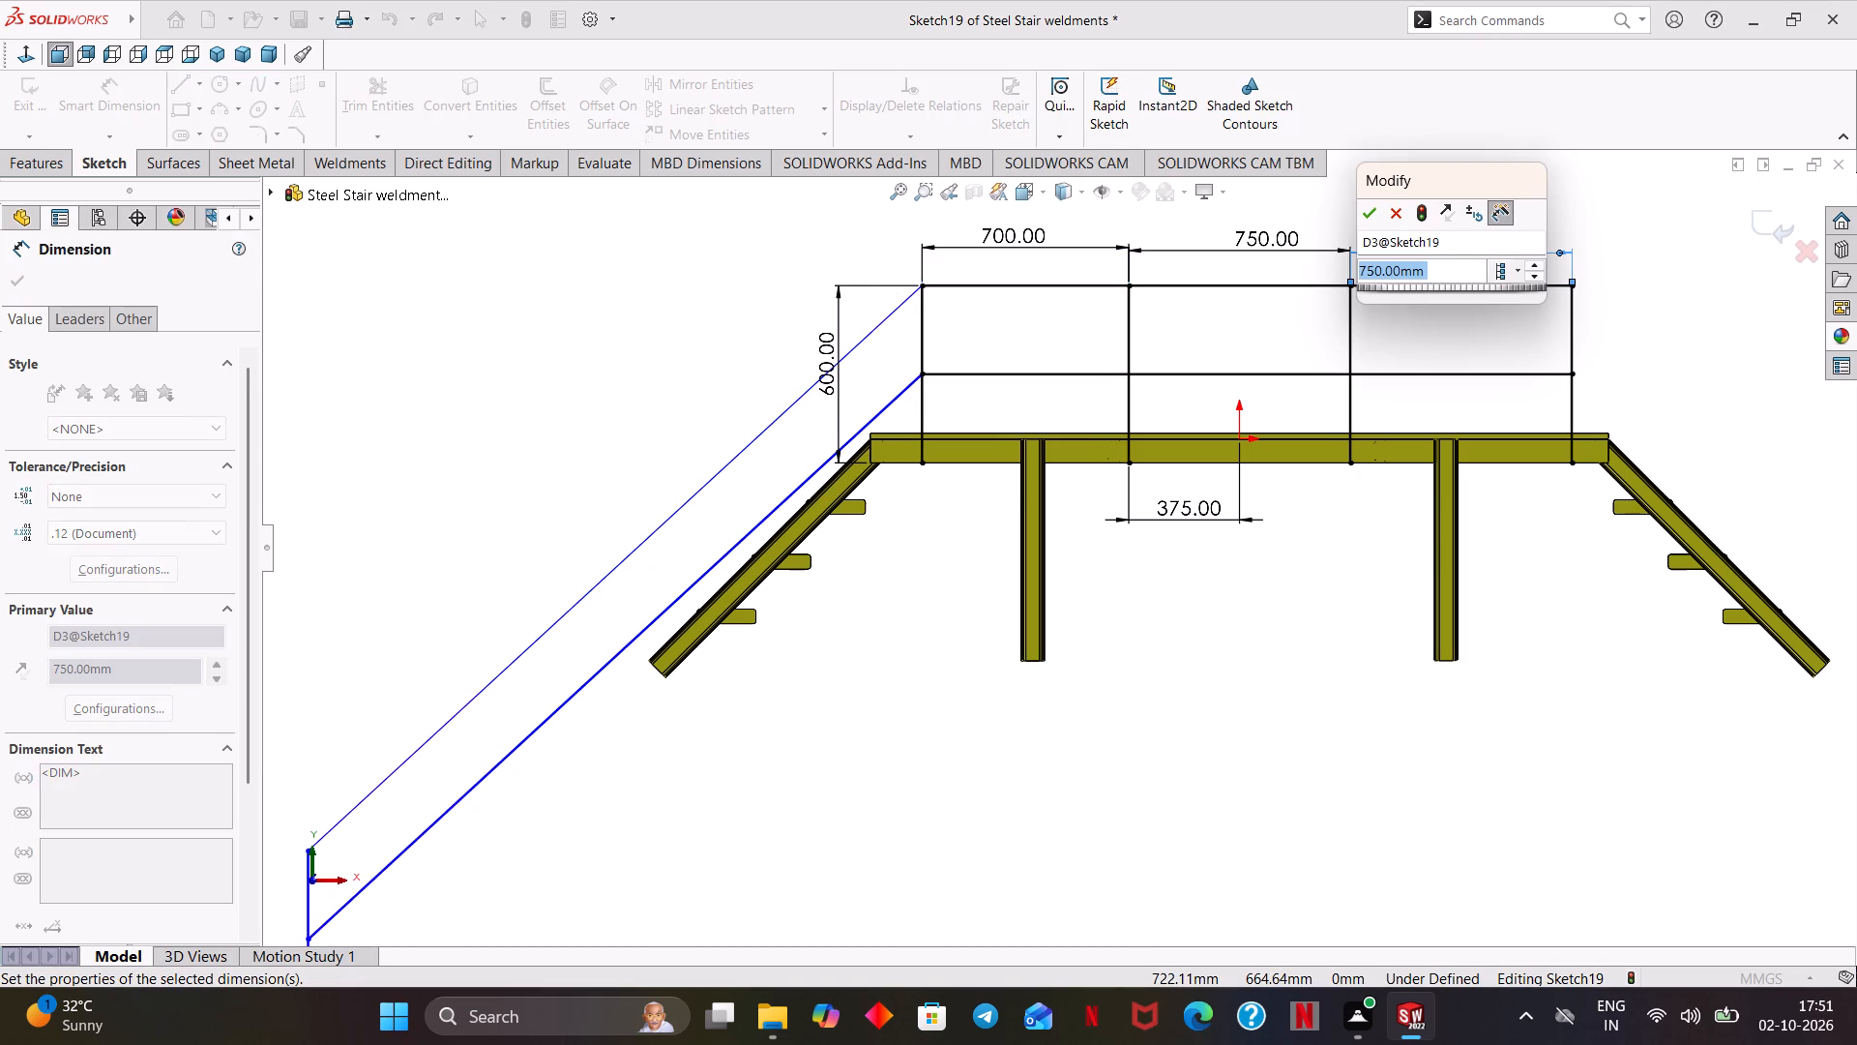
text(700)
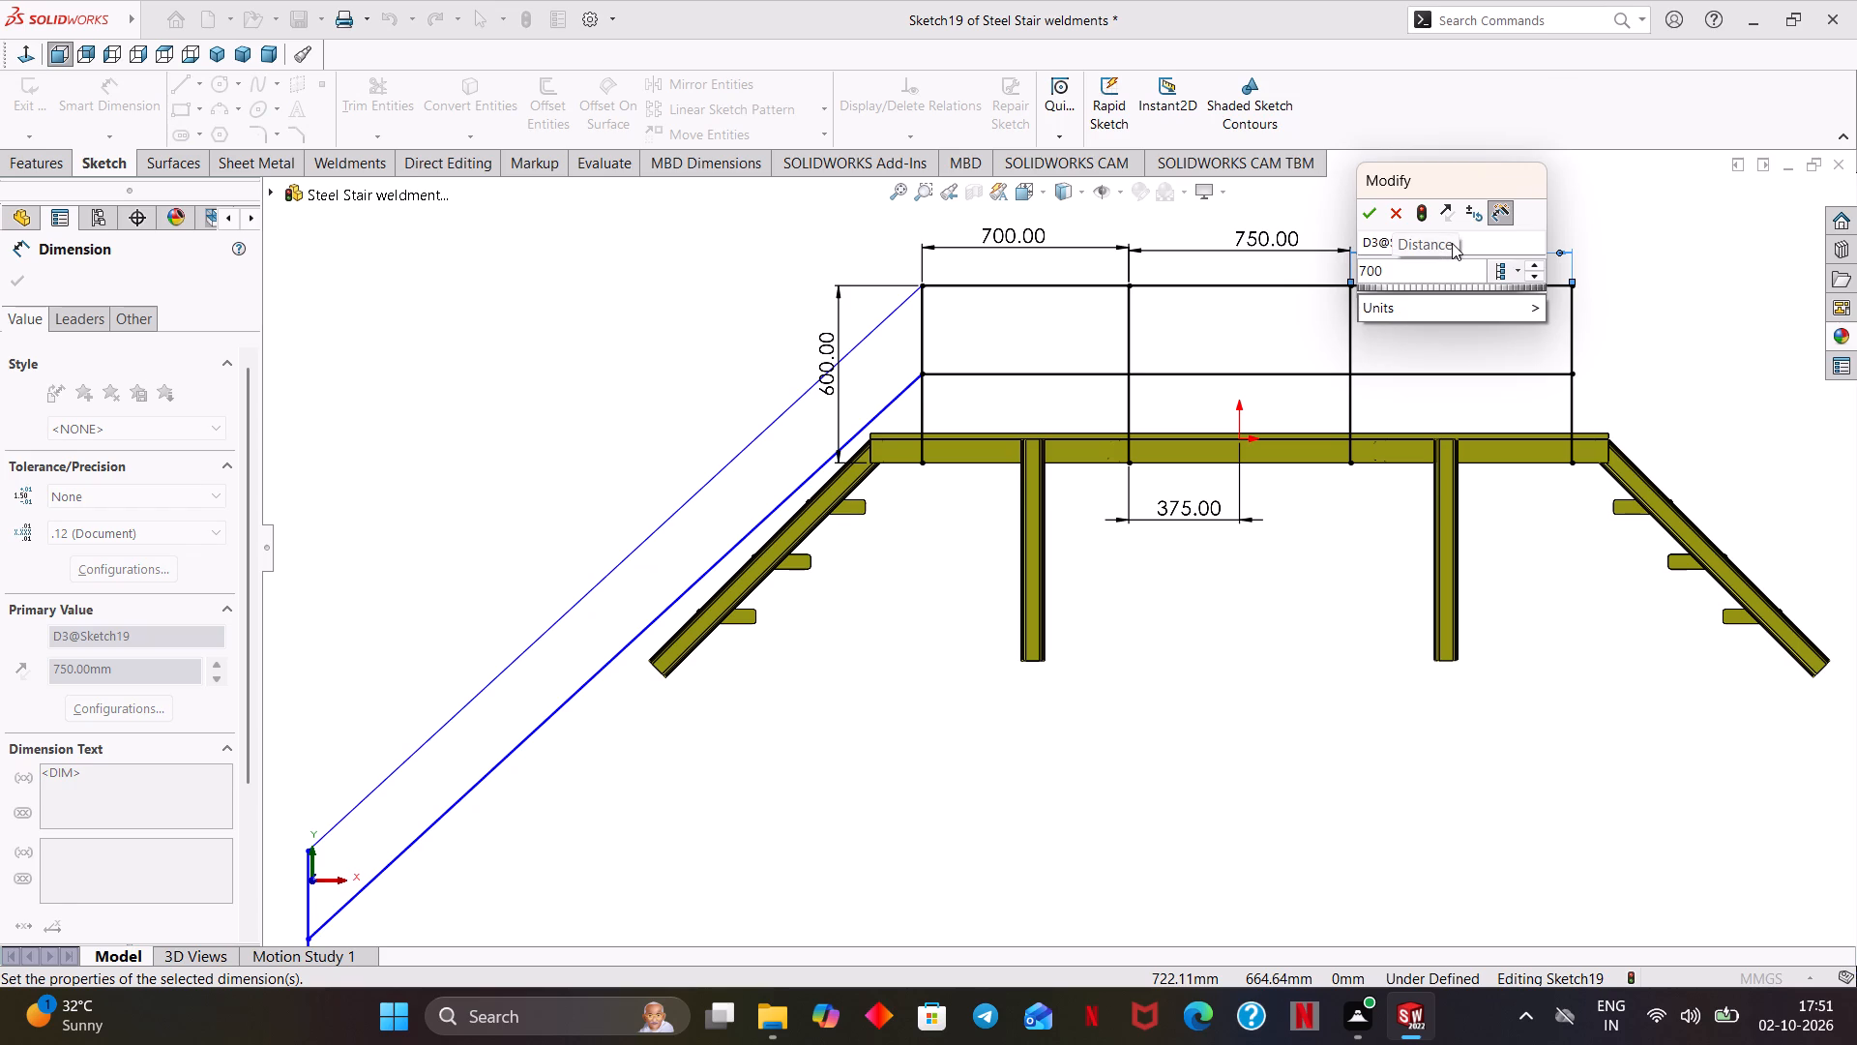
key(Return)
Move the stair end post line back toward the deck, so its lower end sits on the left stringer near the lowest step.
scroll(457, 781, up, 1)
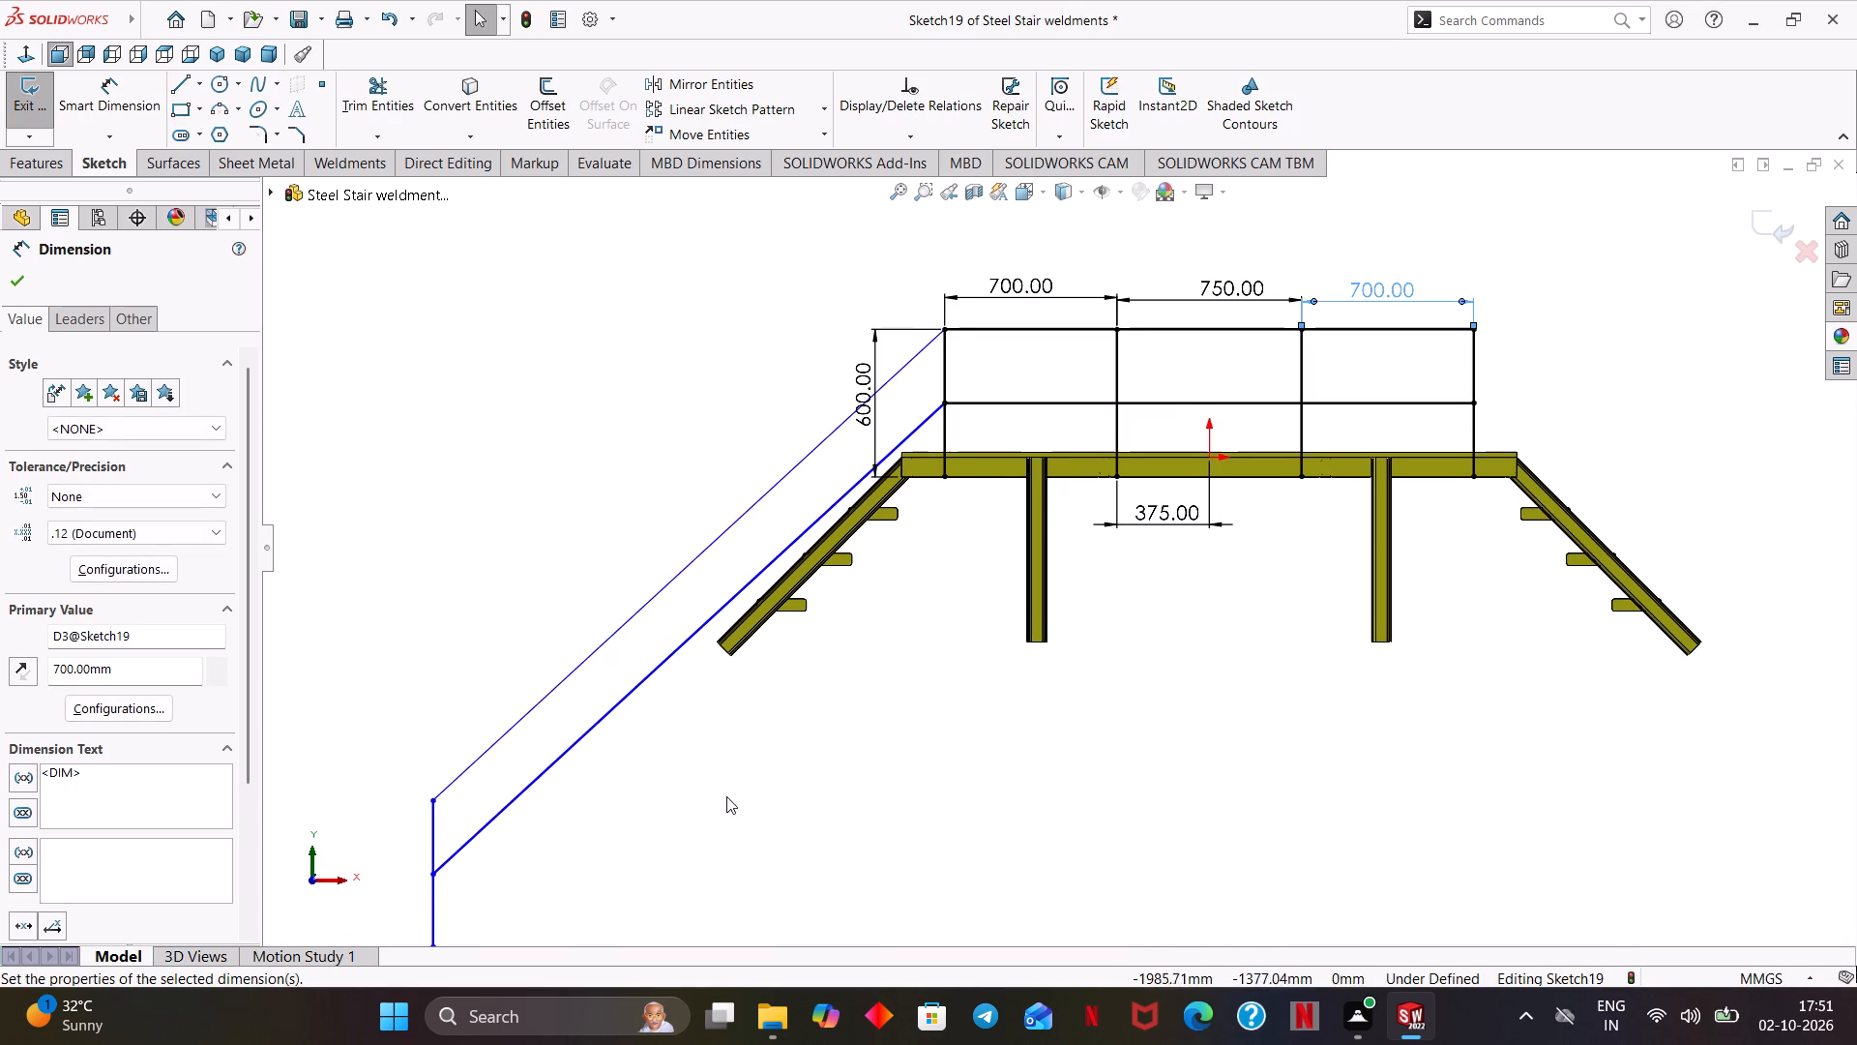
ctrl+middle_drag(911, 795, 919, 759)
drag(440, 867, 440, 863)
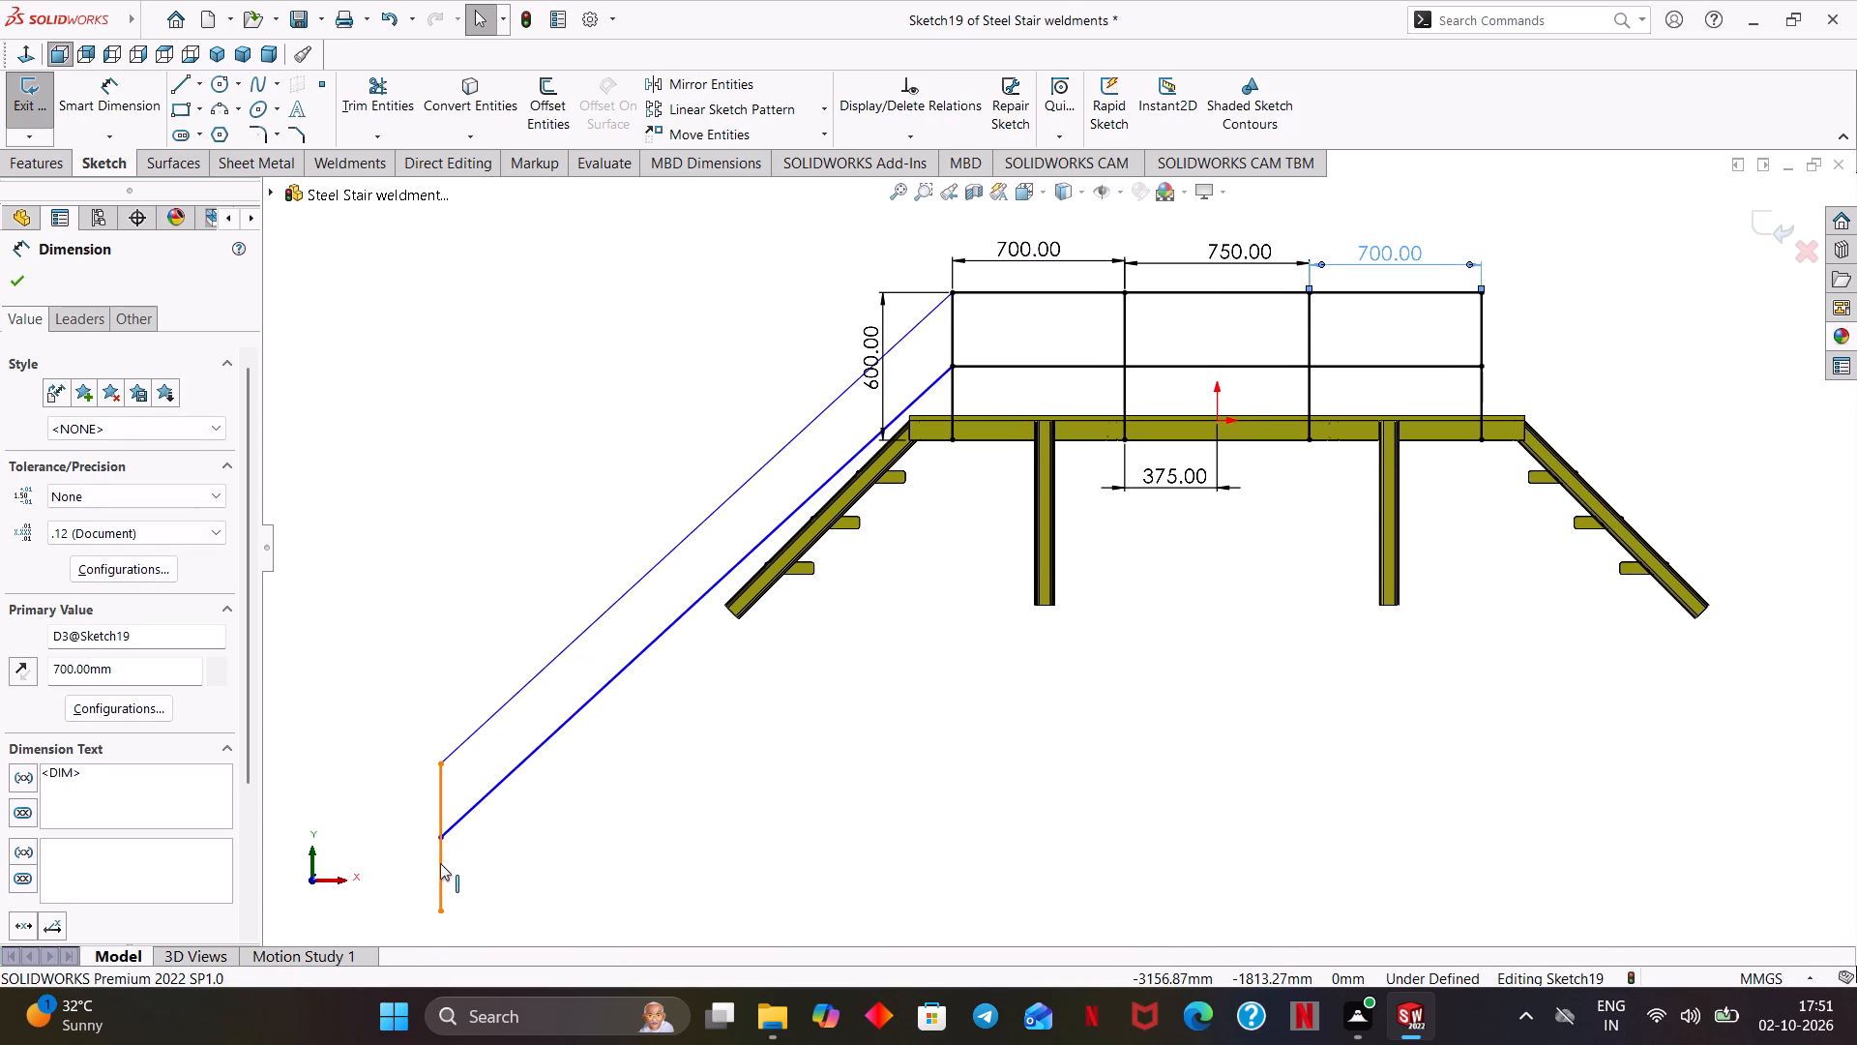
drag(440, 863, 768, 497)
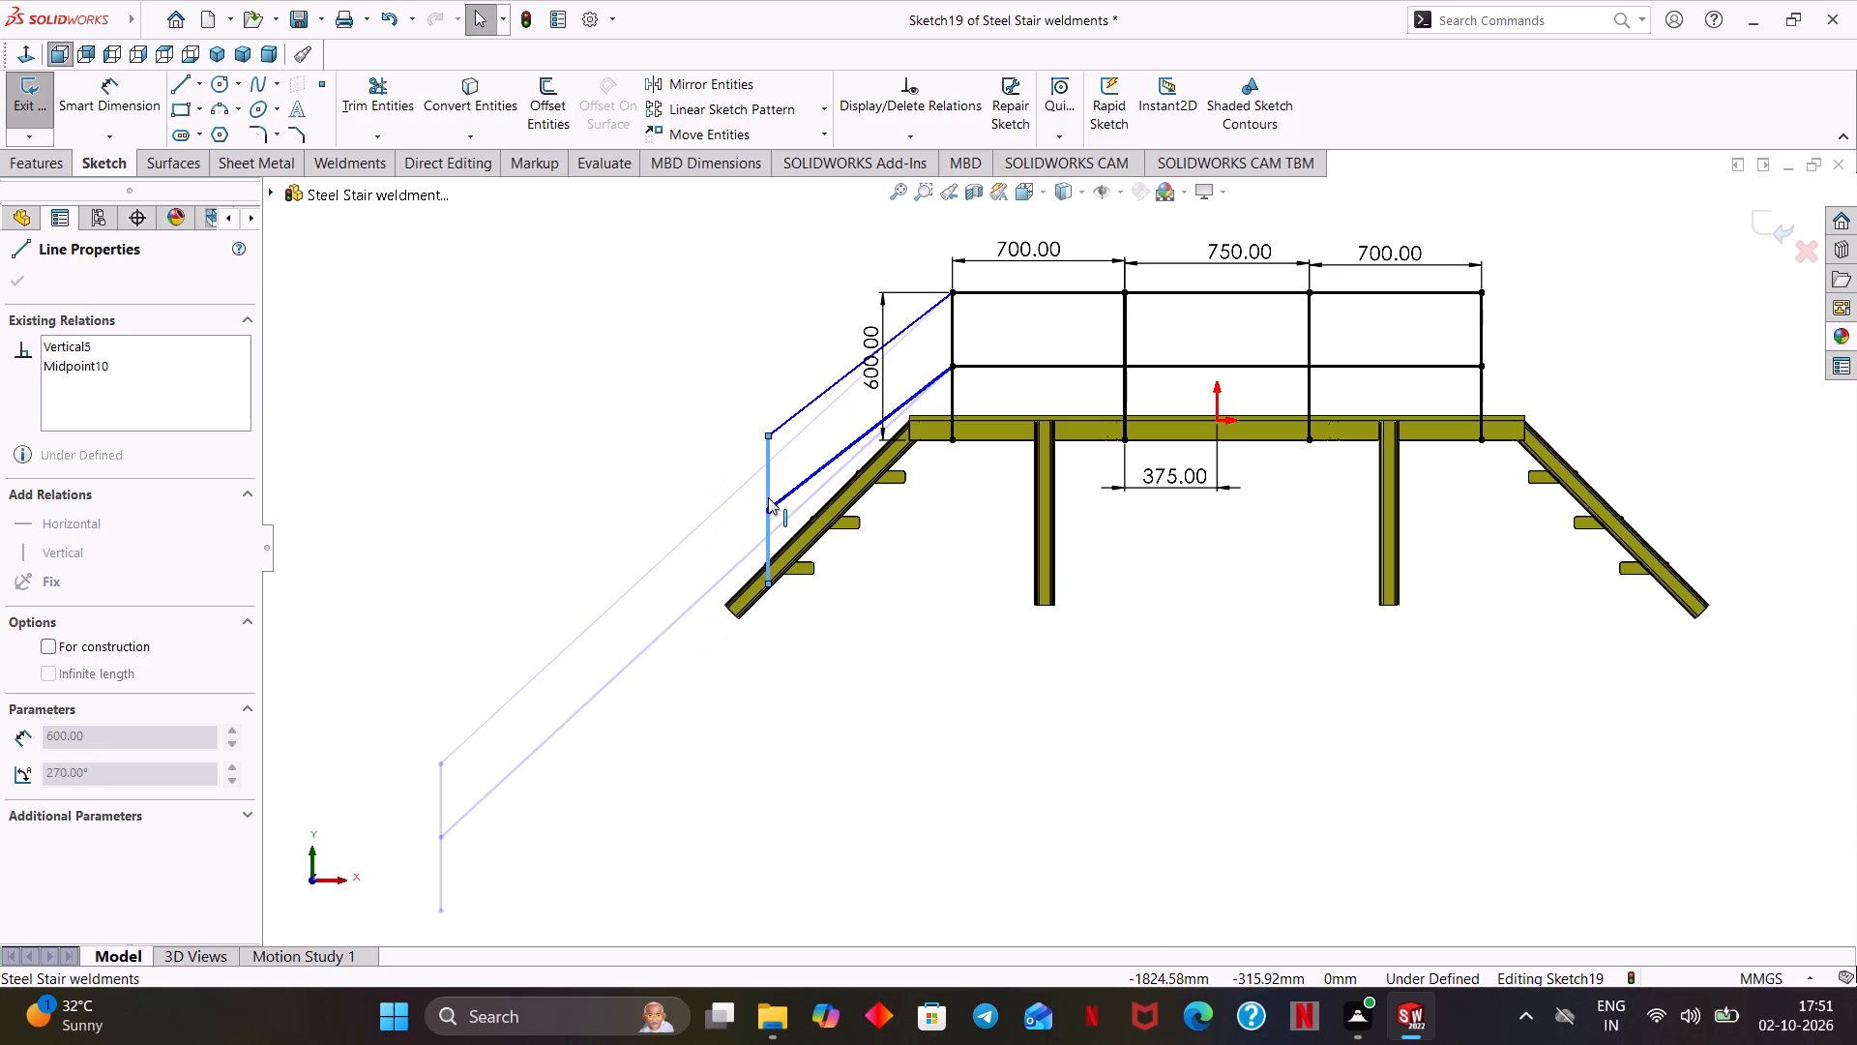
drag(768, 497, 764, 528)
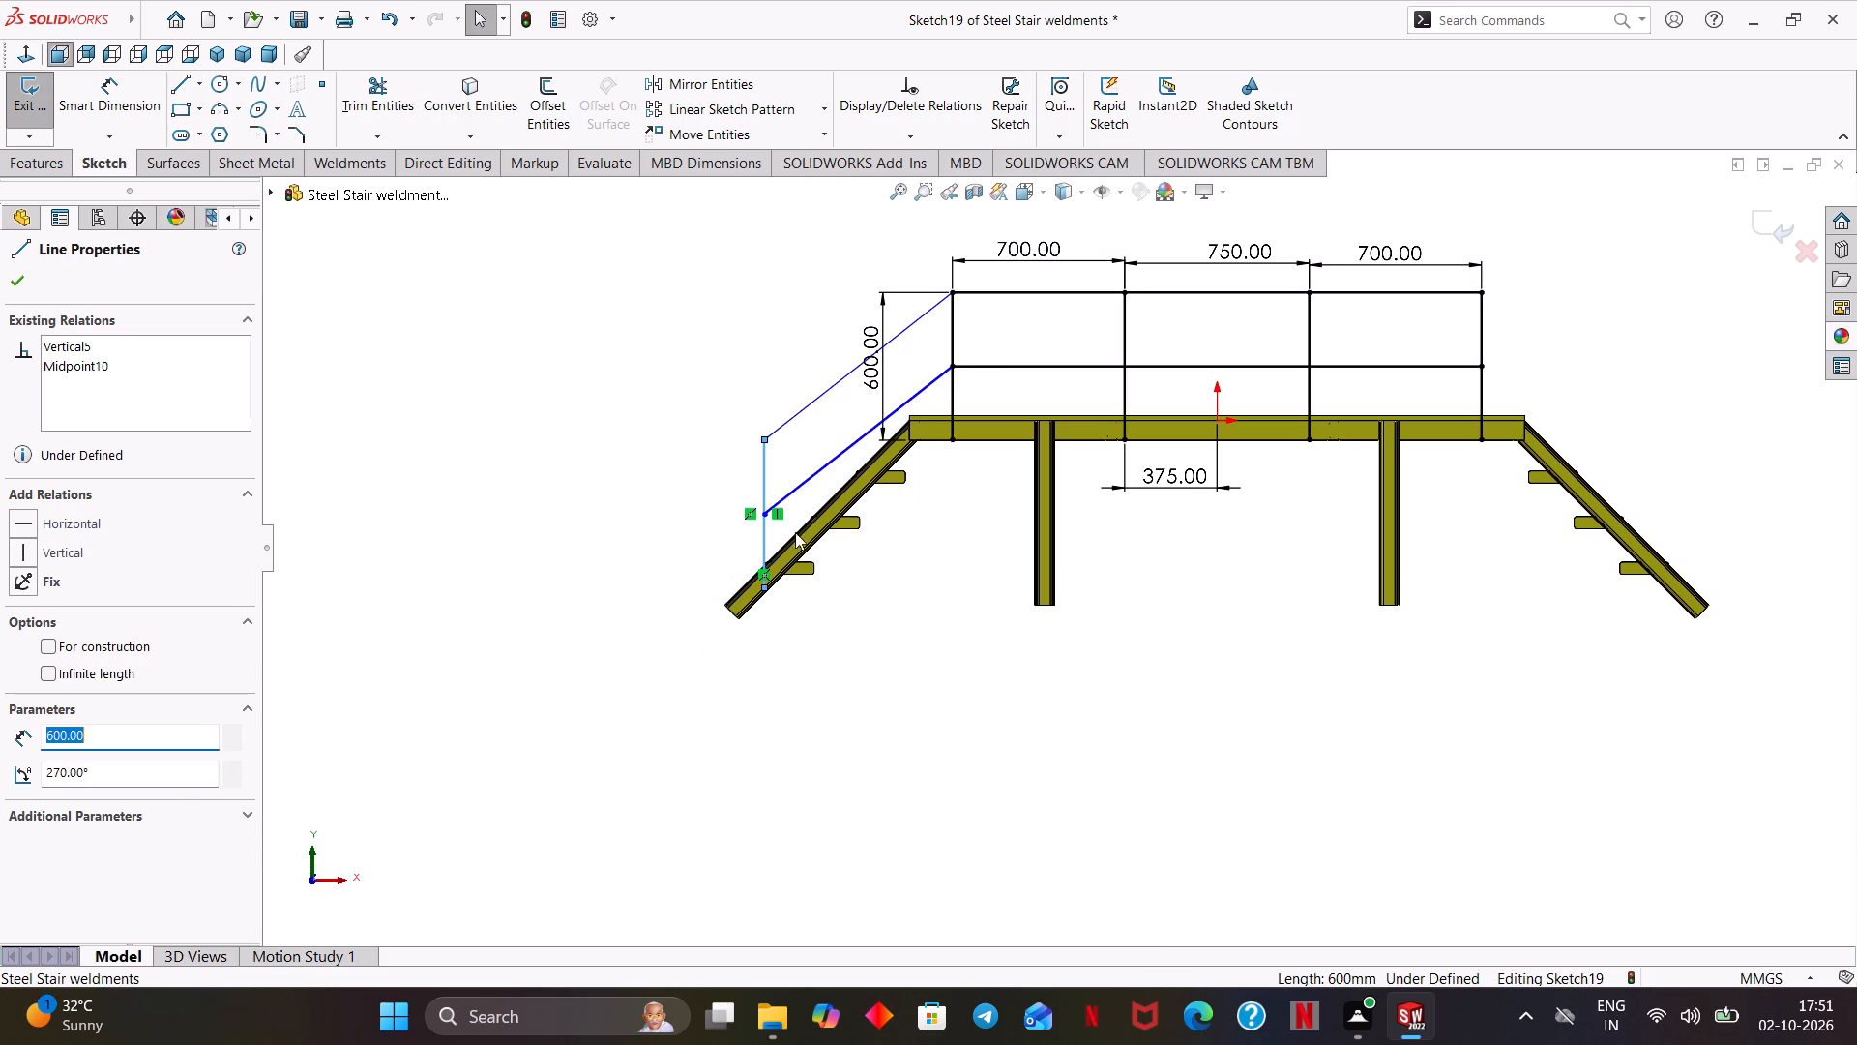
Delete the vertical end post line at the foot of the left stair.
scroll(804, 532, down, 4)
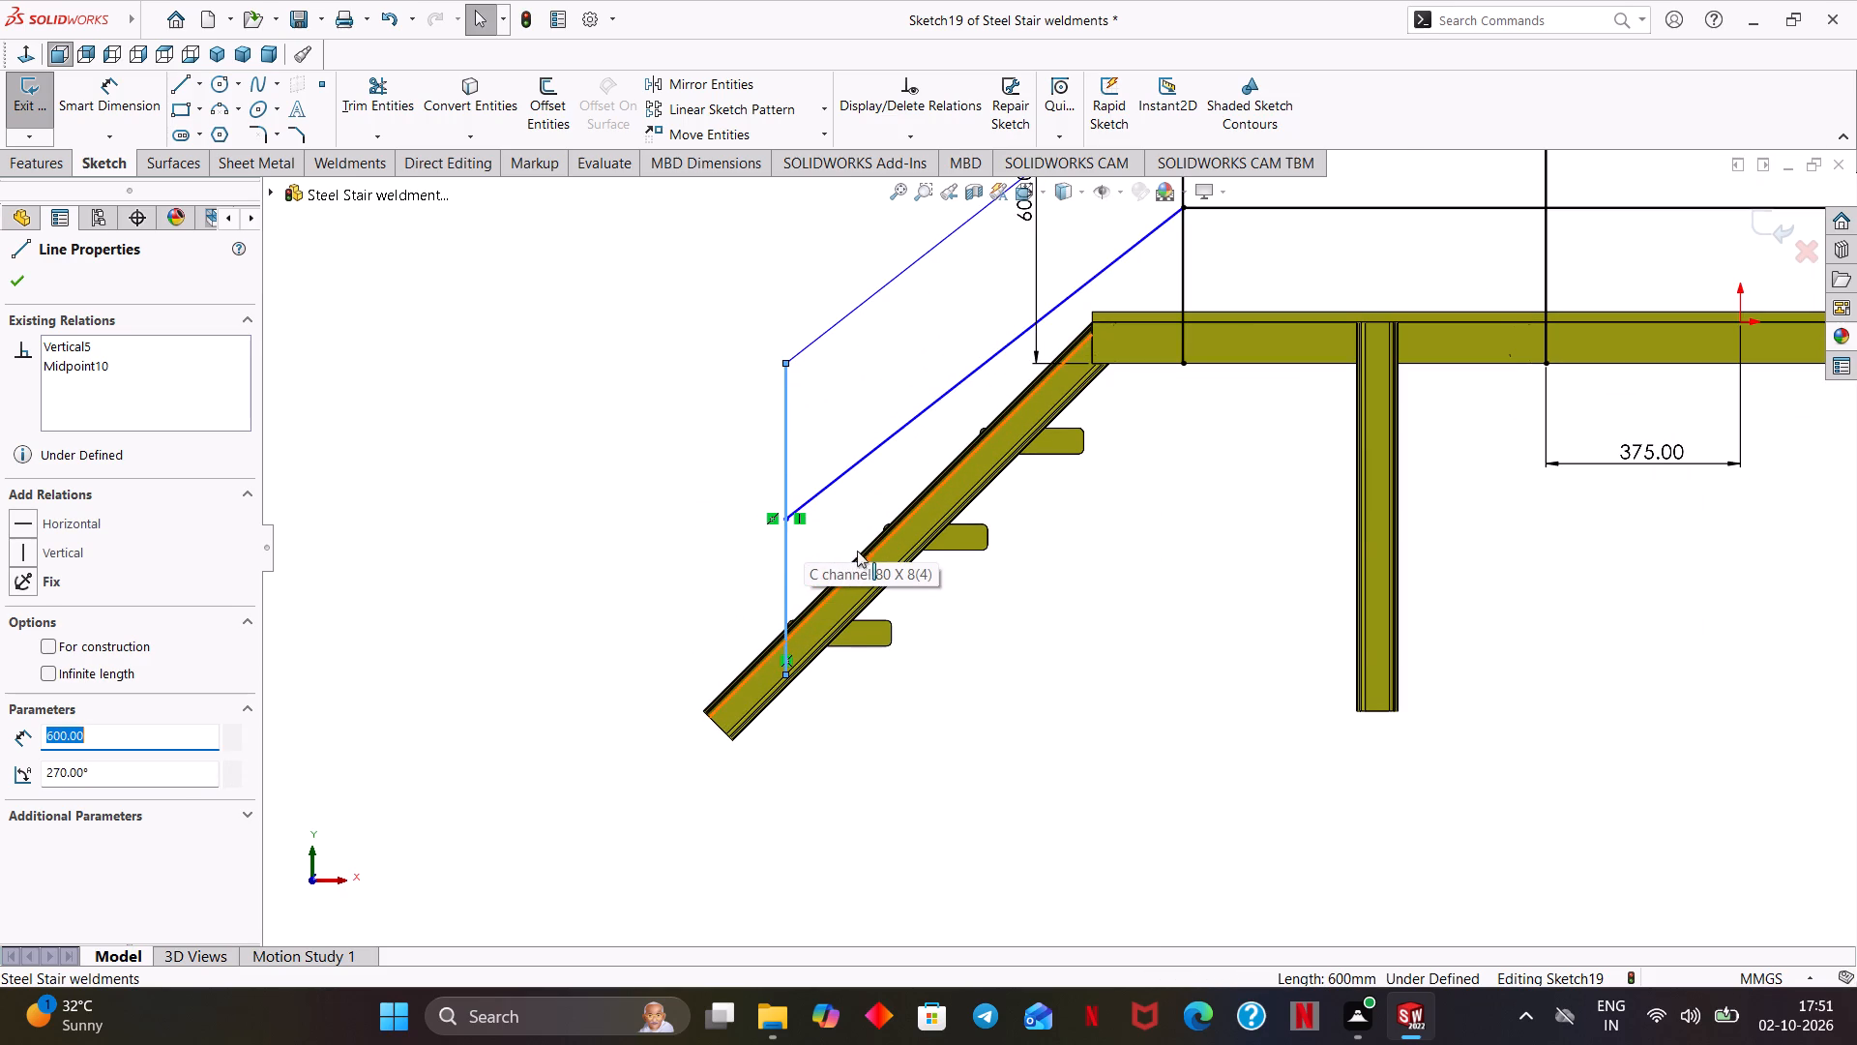
scroll(843, 557, down, 1)
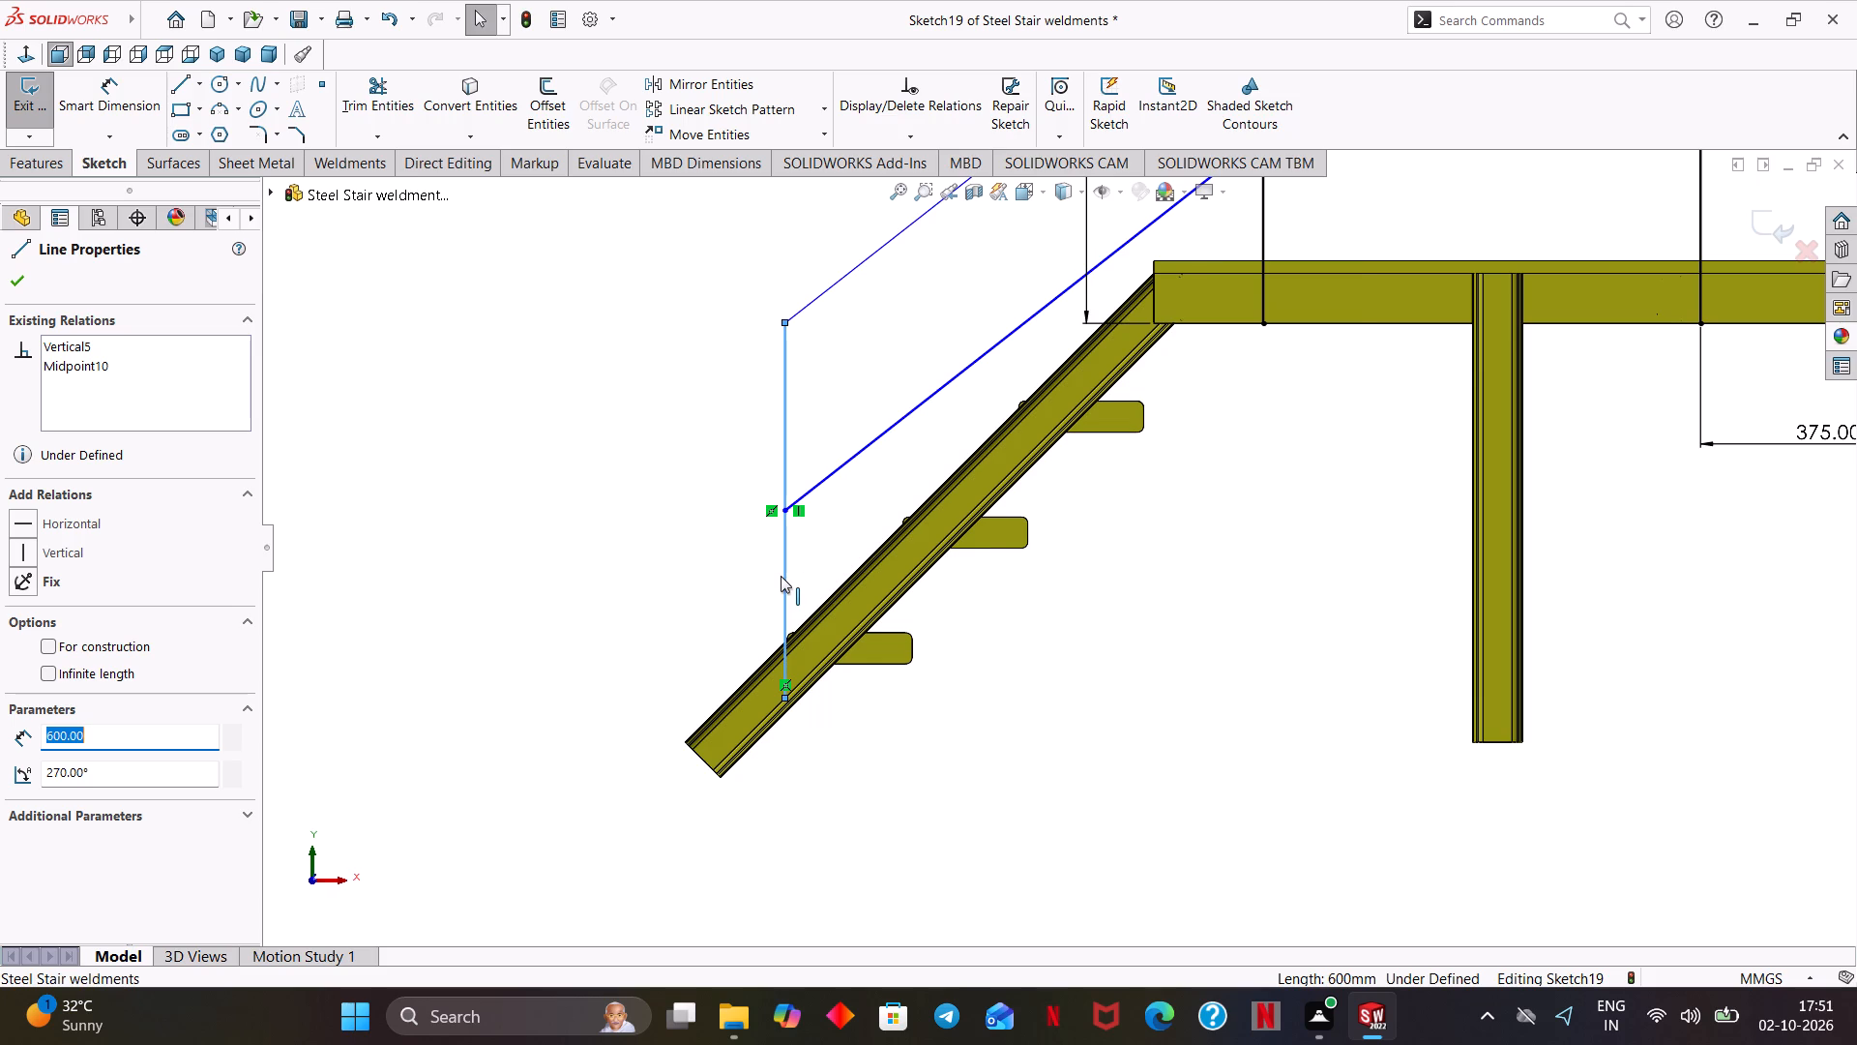
scroll(781, 576, down, 1)
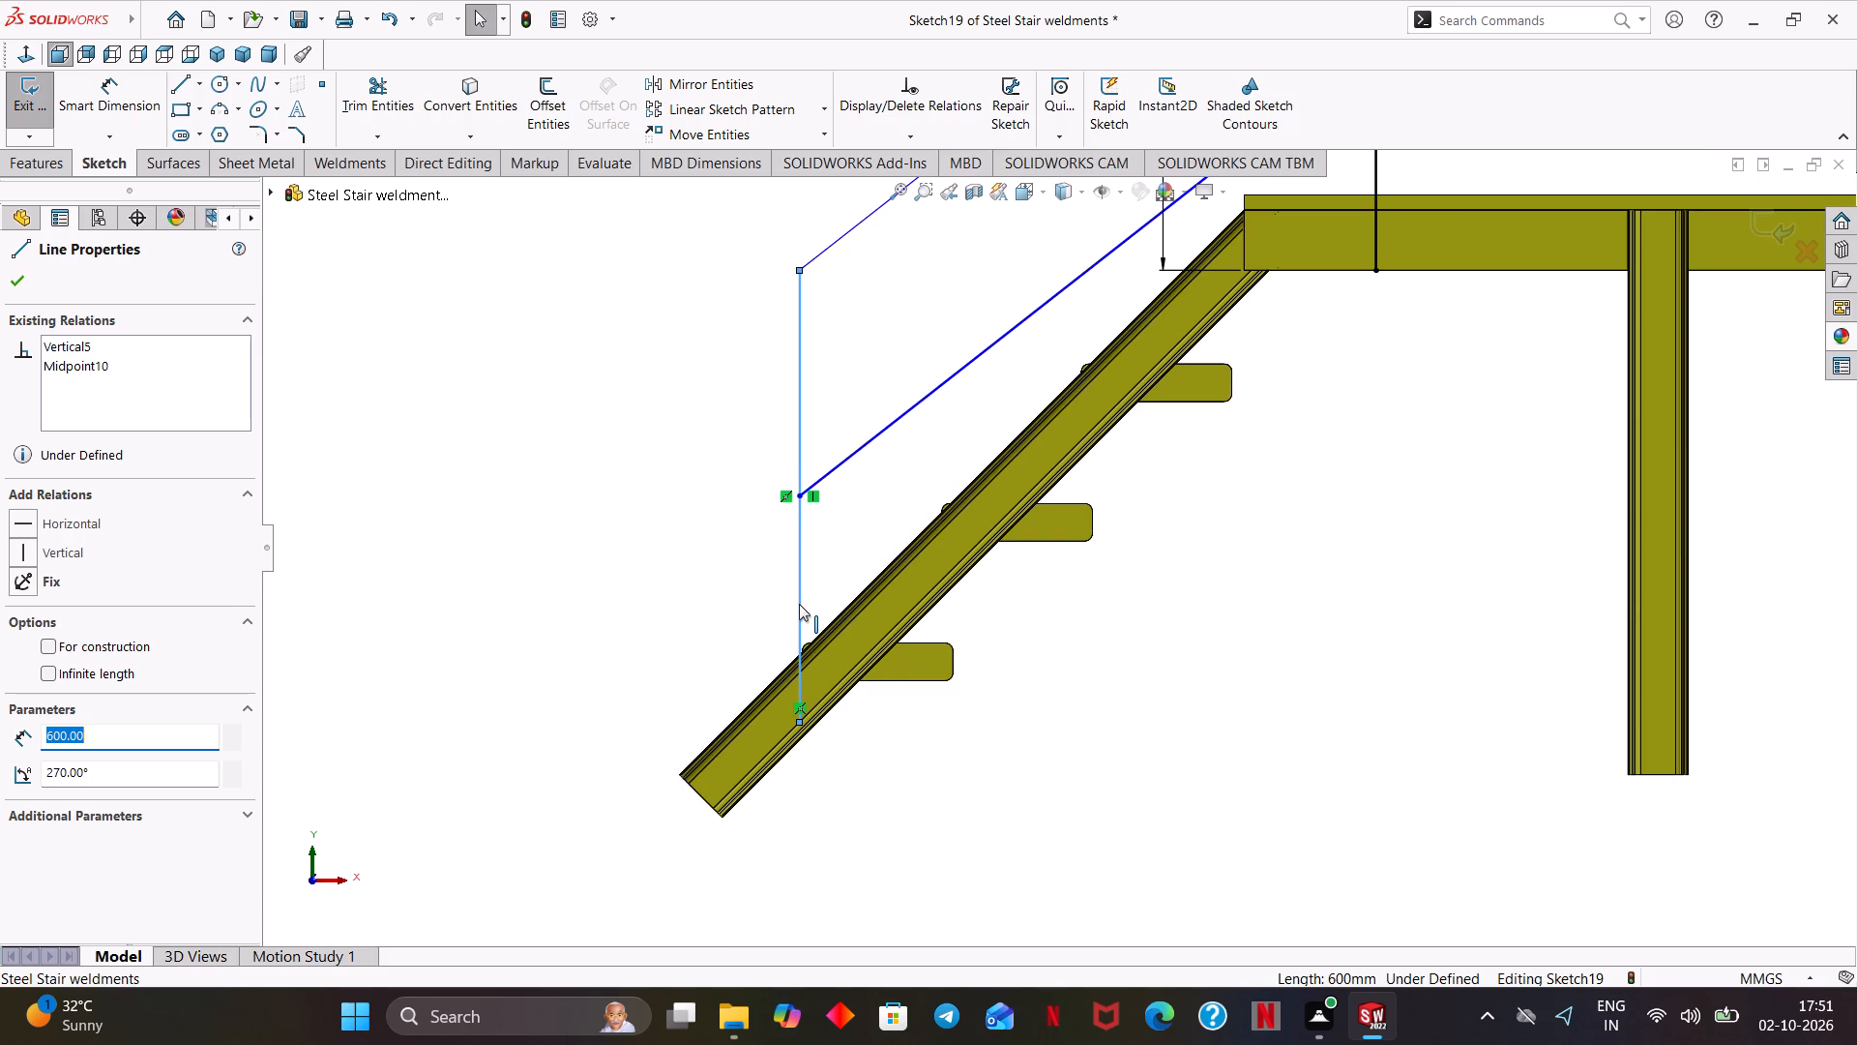
click(798, 585)
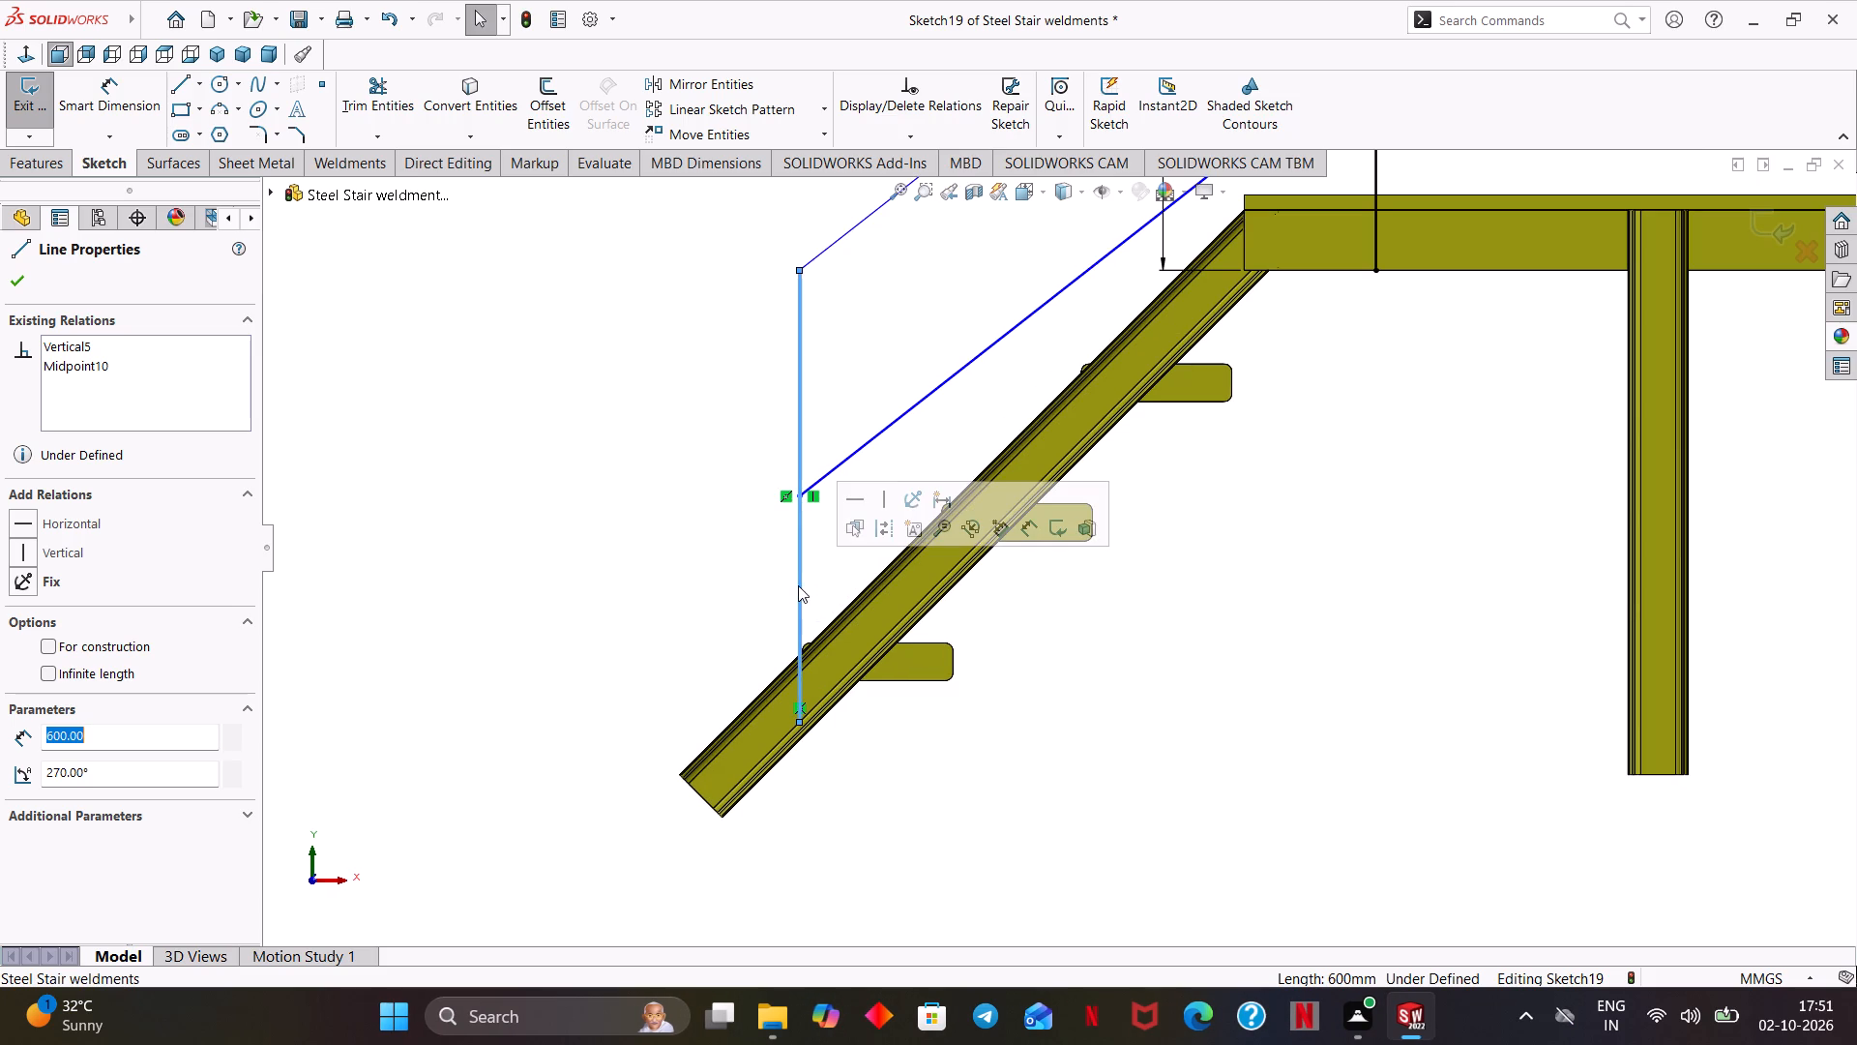
key(Delete)
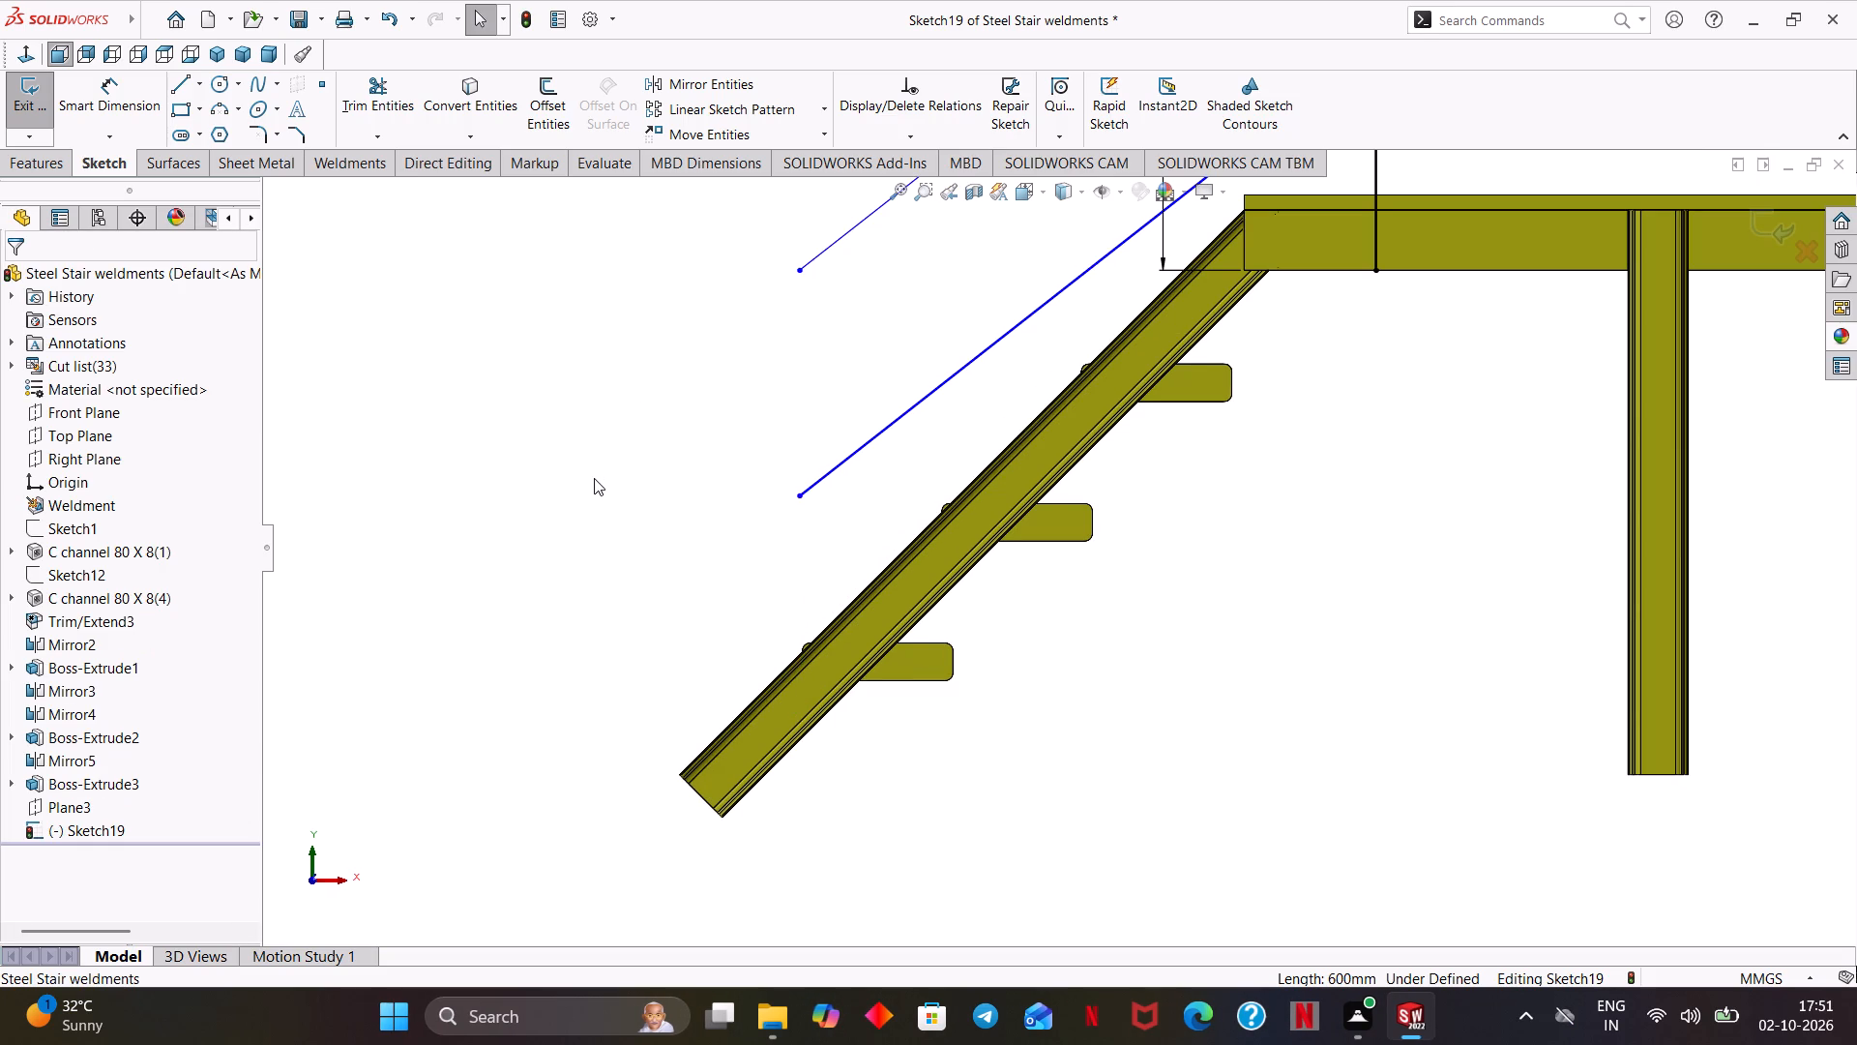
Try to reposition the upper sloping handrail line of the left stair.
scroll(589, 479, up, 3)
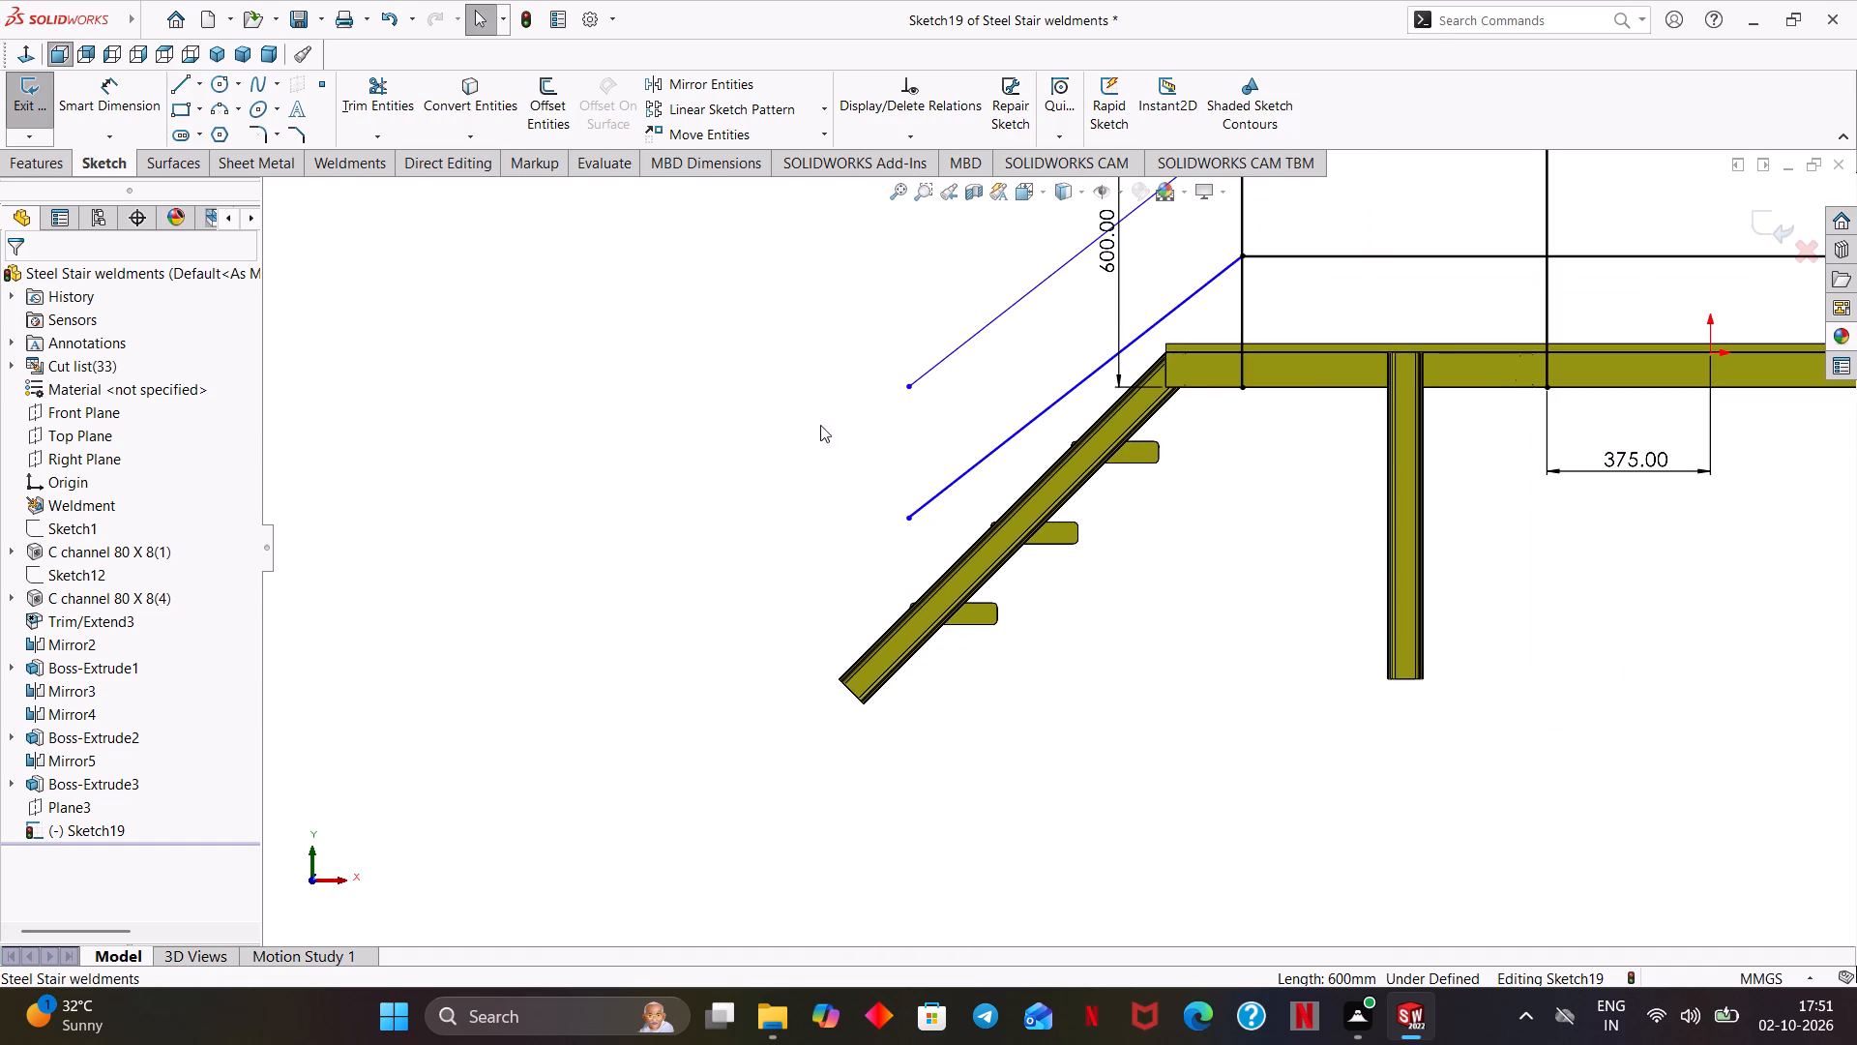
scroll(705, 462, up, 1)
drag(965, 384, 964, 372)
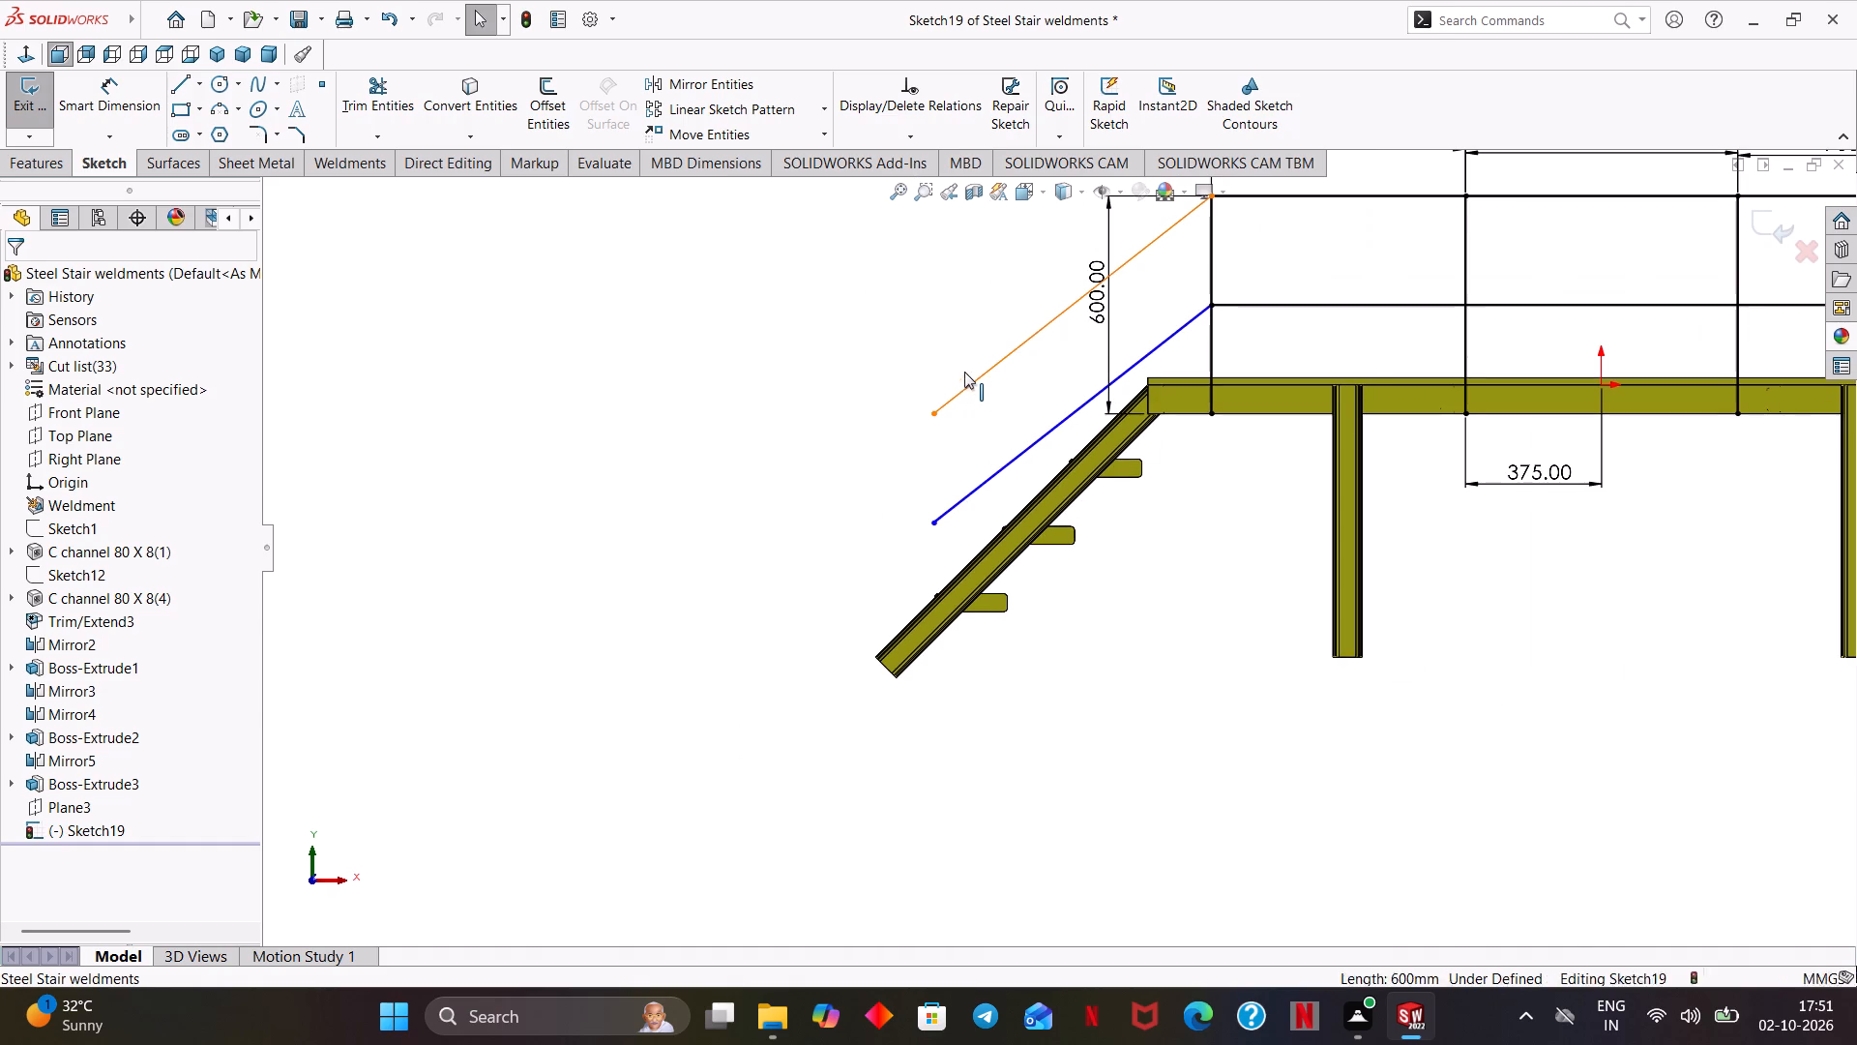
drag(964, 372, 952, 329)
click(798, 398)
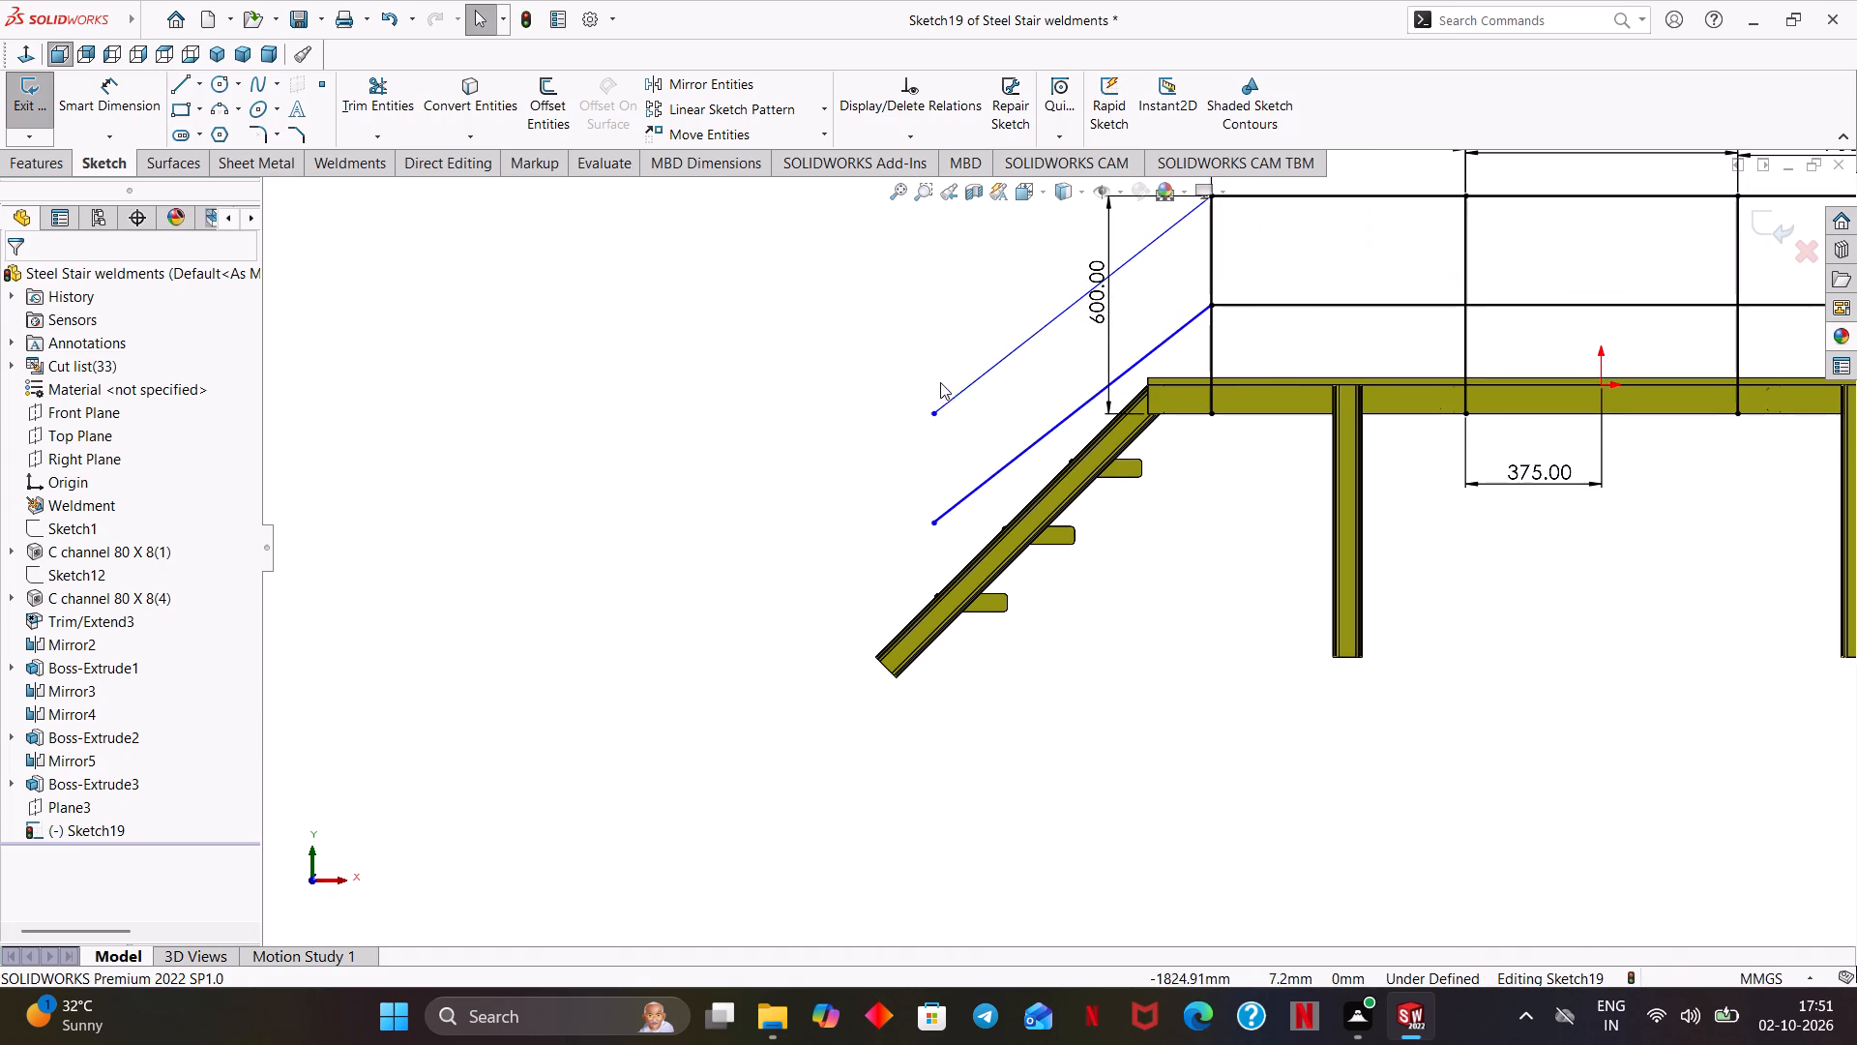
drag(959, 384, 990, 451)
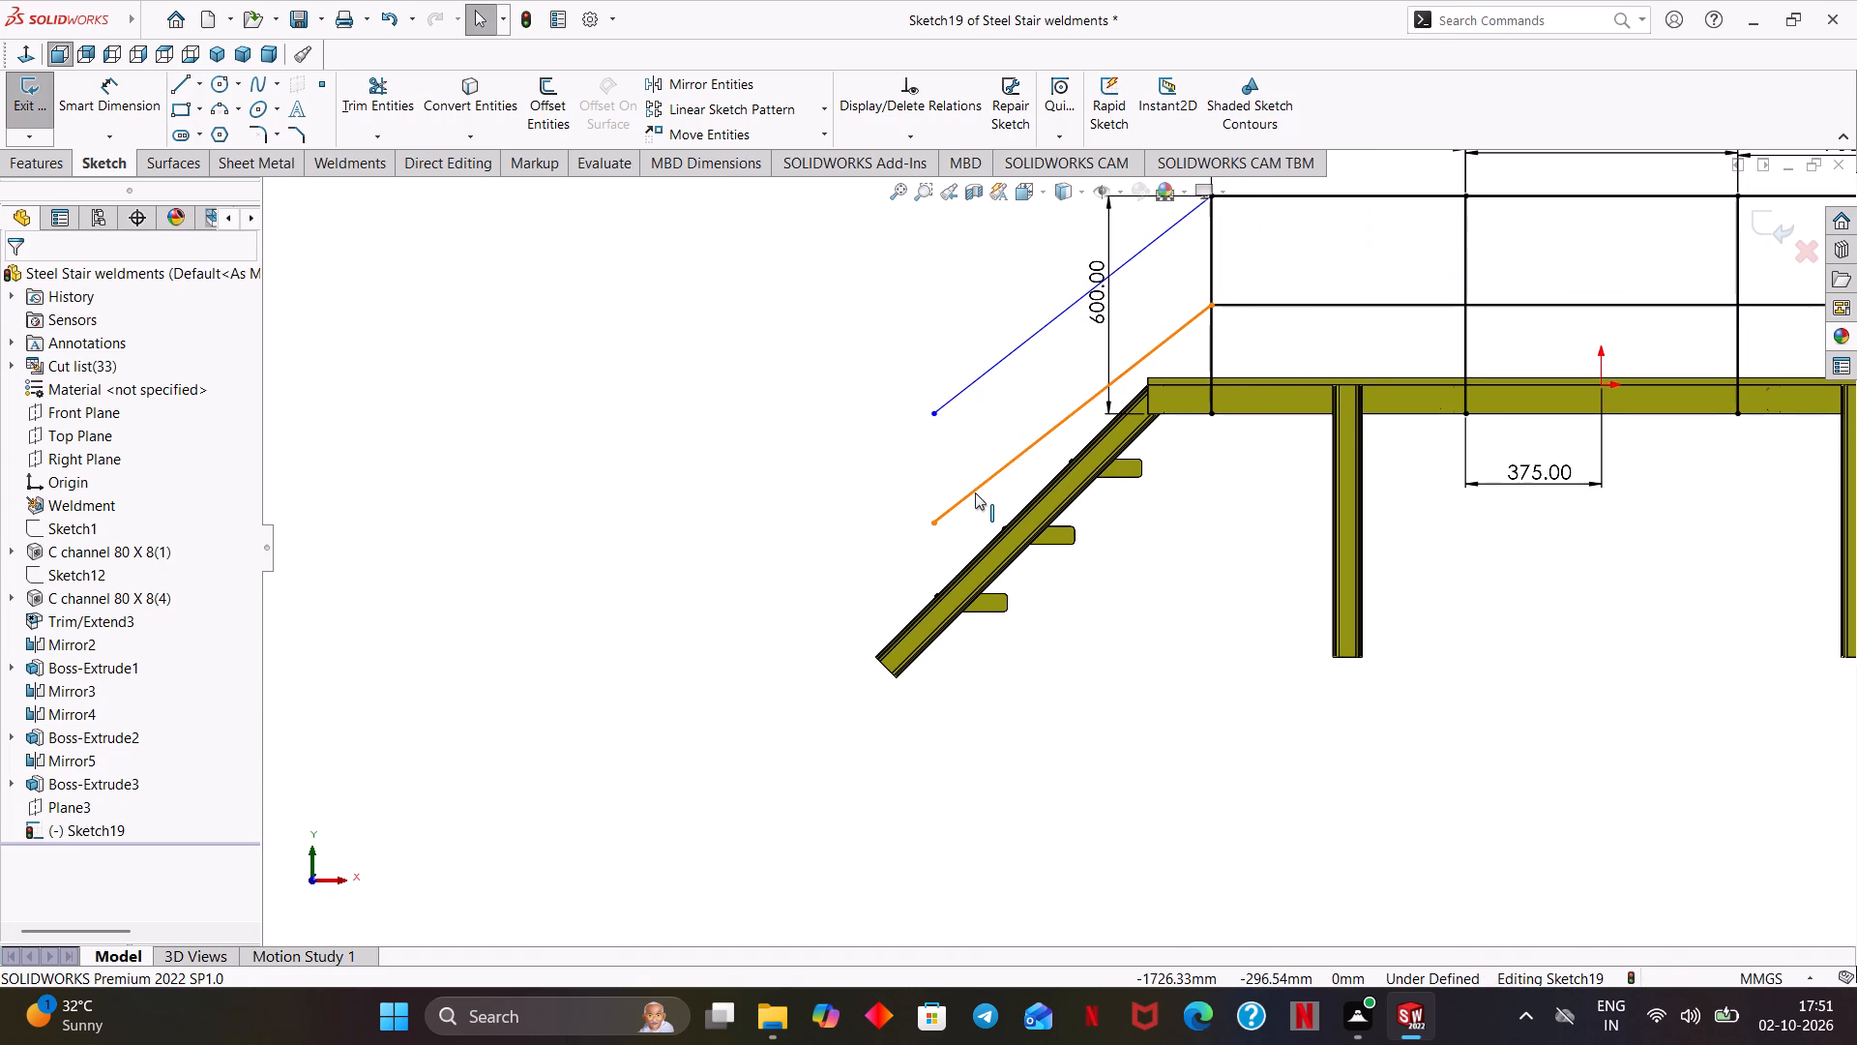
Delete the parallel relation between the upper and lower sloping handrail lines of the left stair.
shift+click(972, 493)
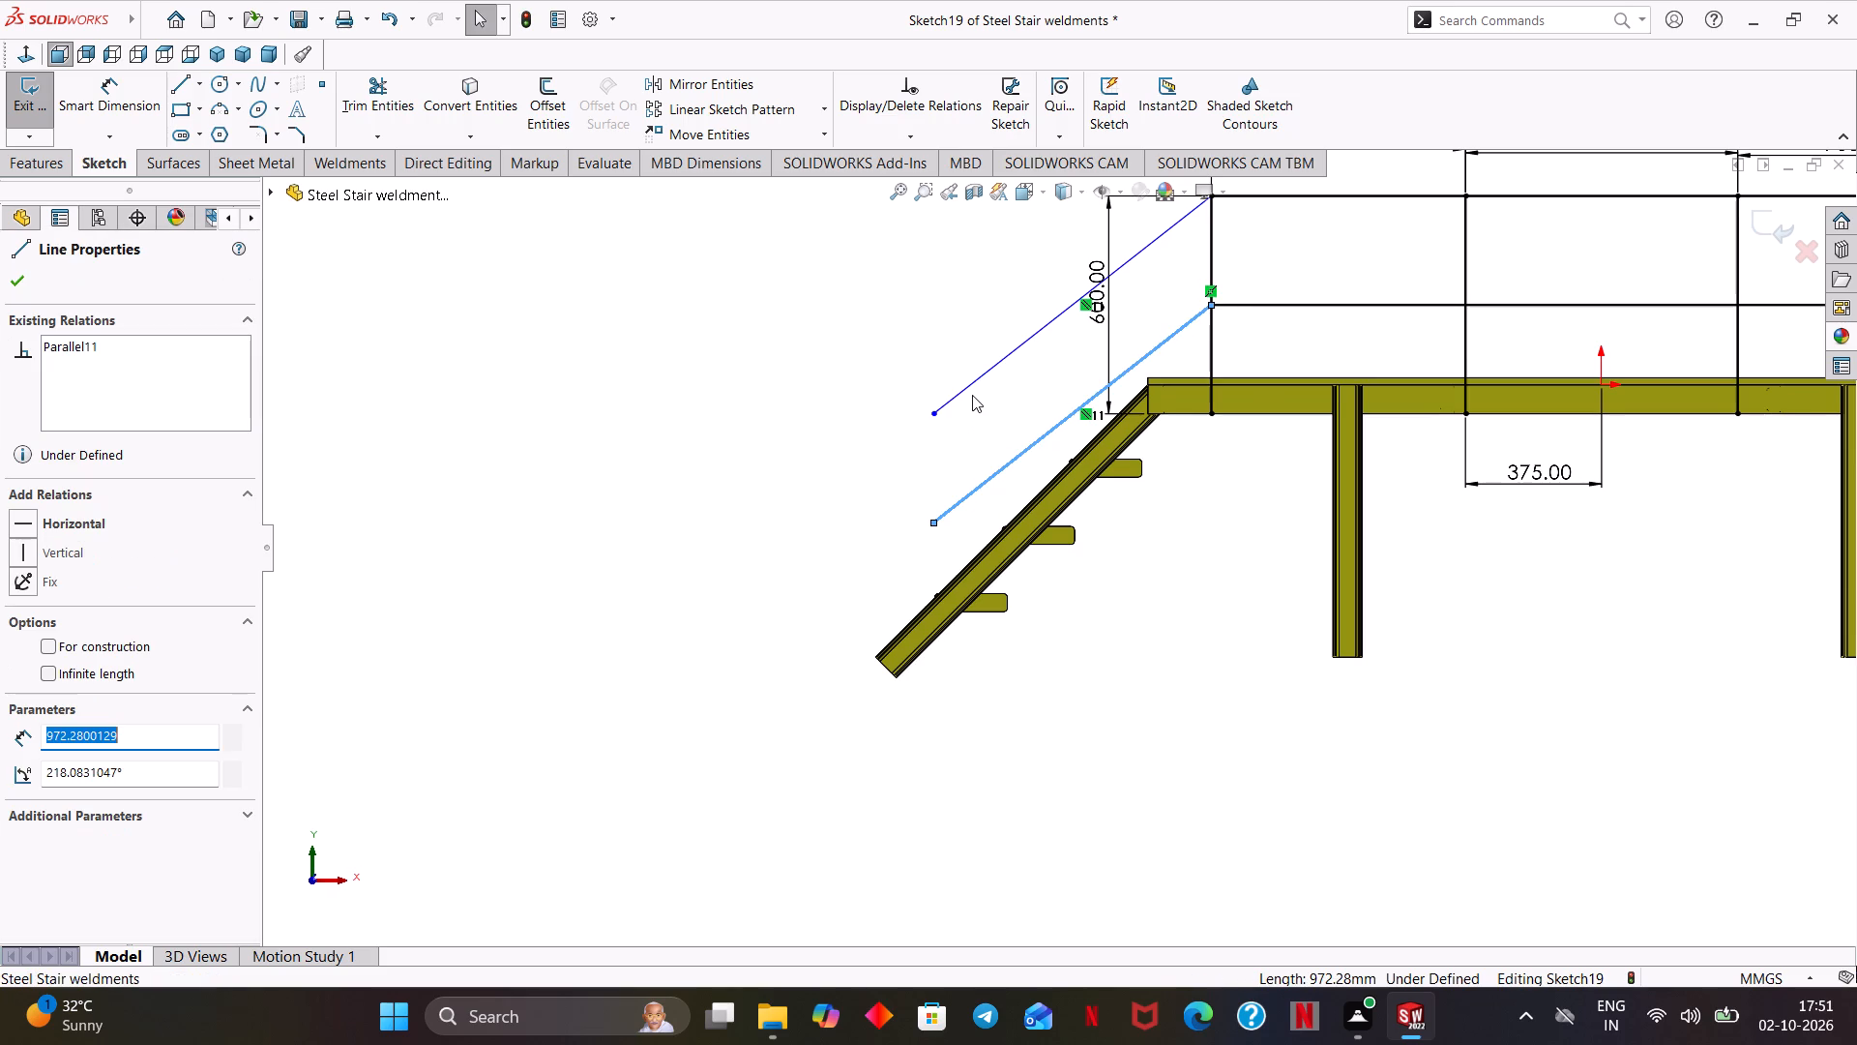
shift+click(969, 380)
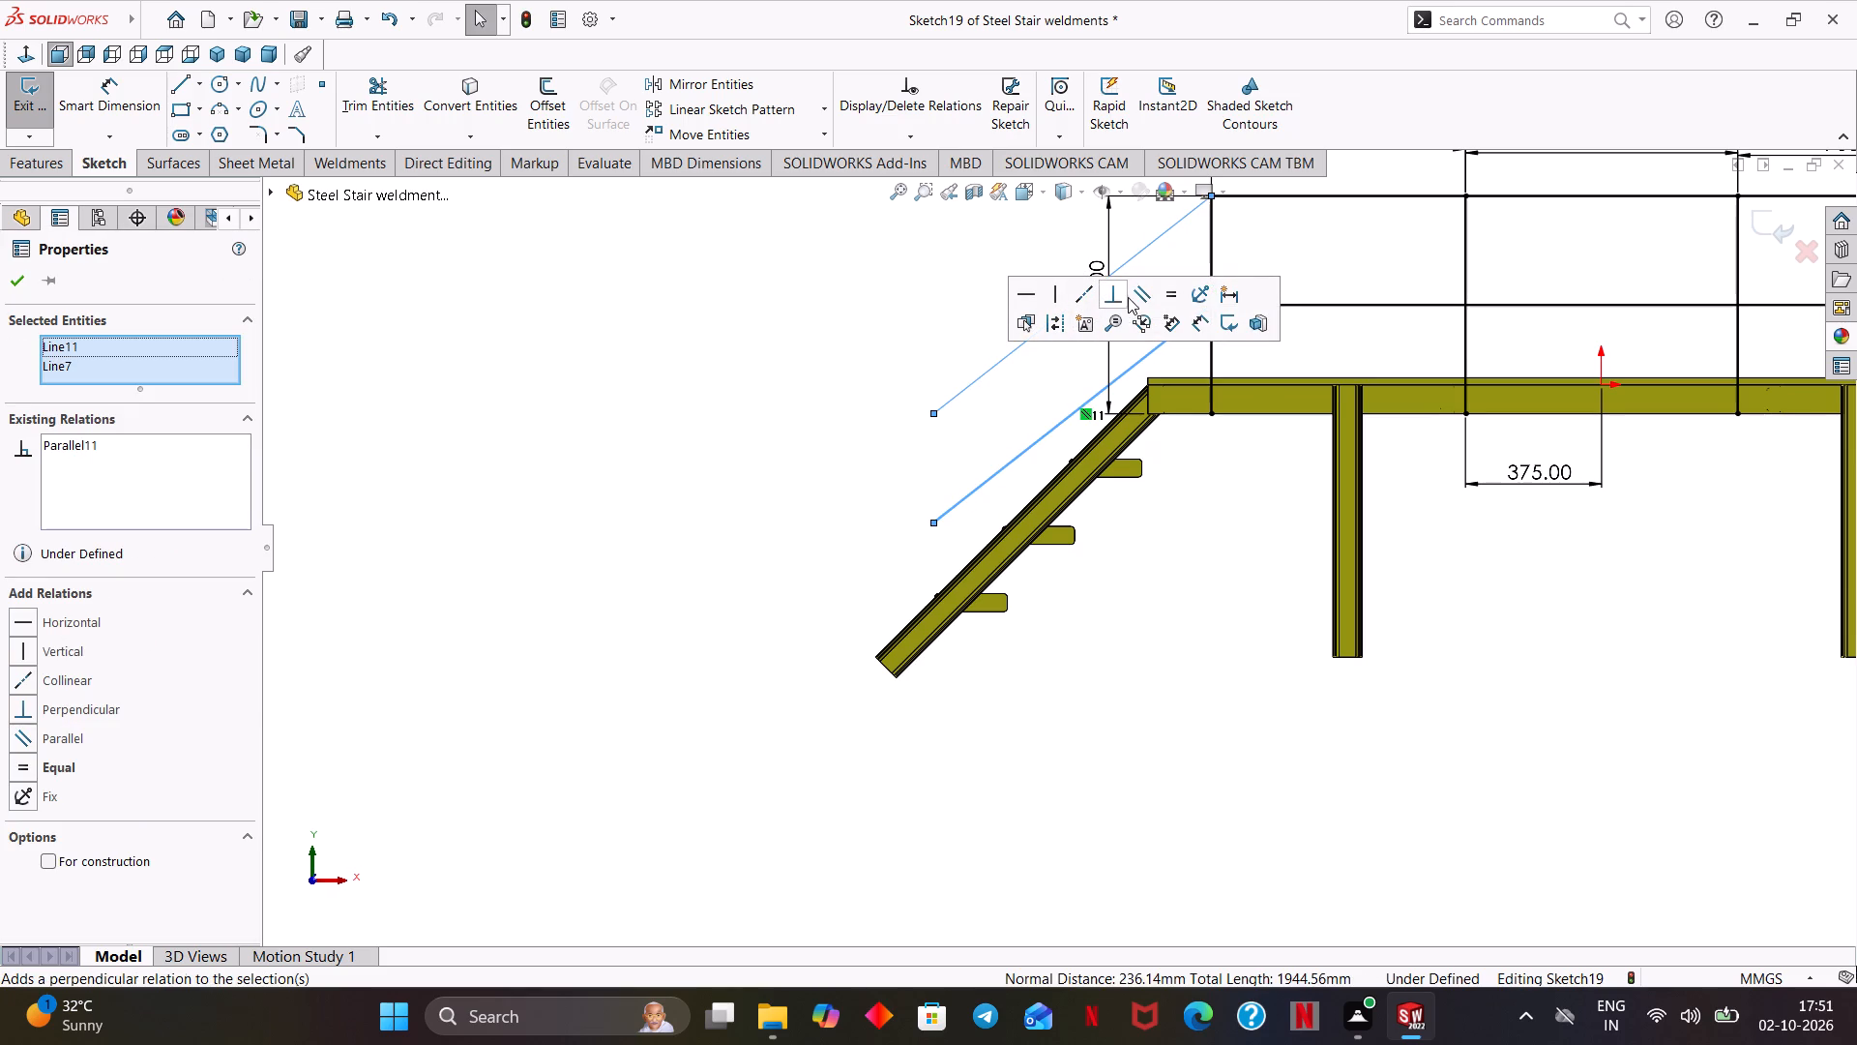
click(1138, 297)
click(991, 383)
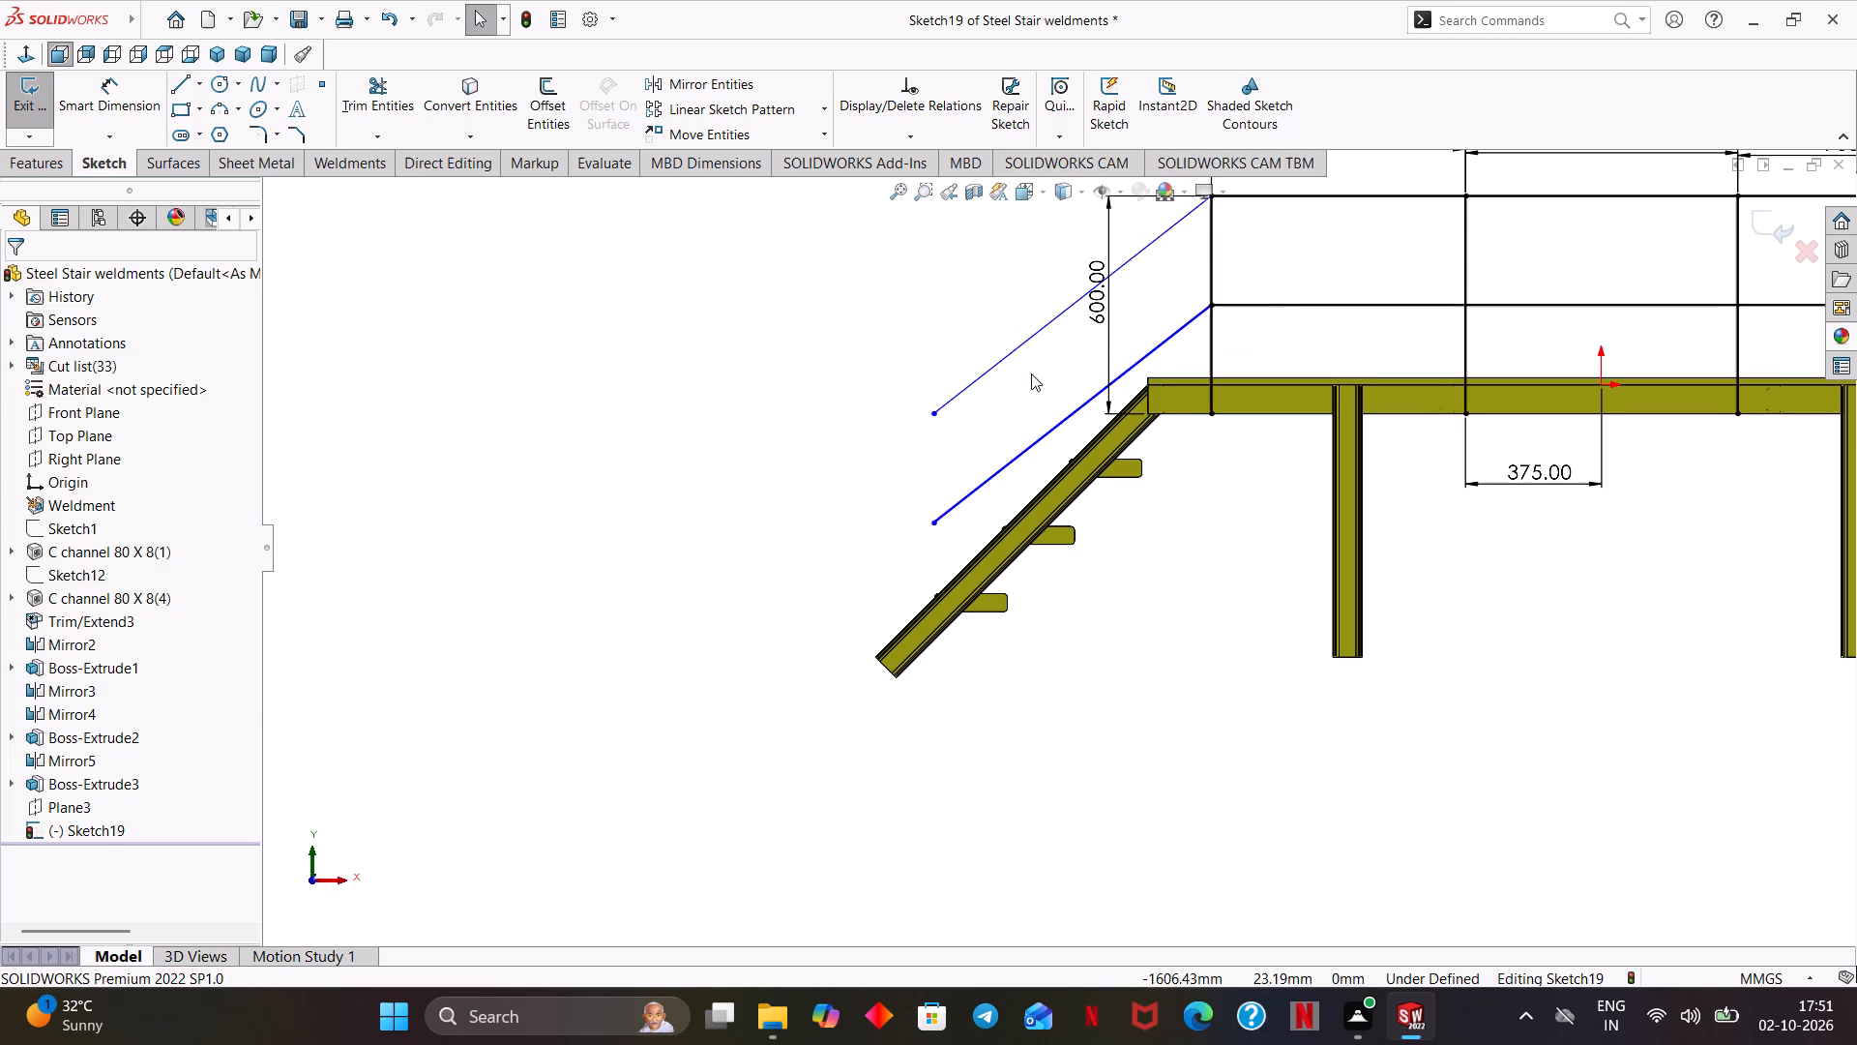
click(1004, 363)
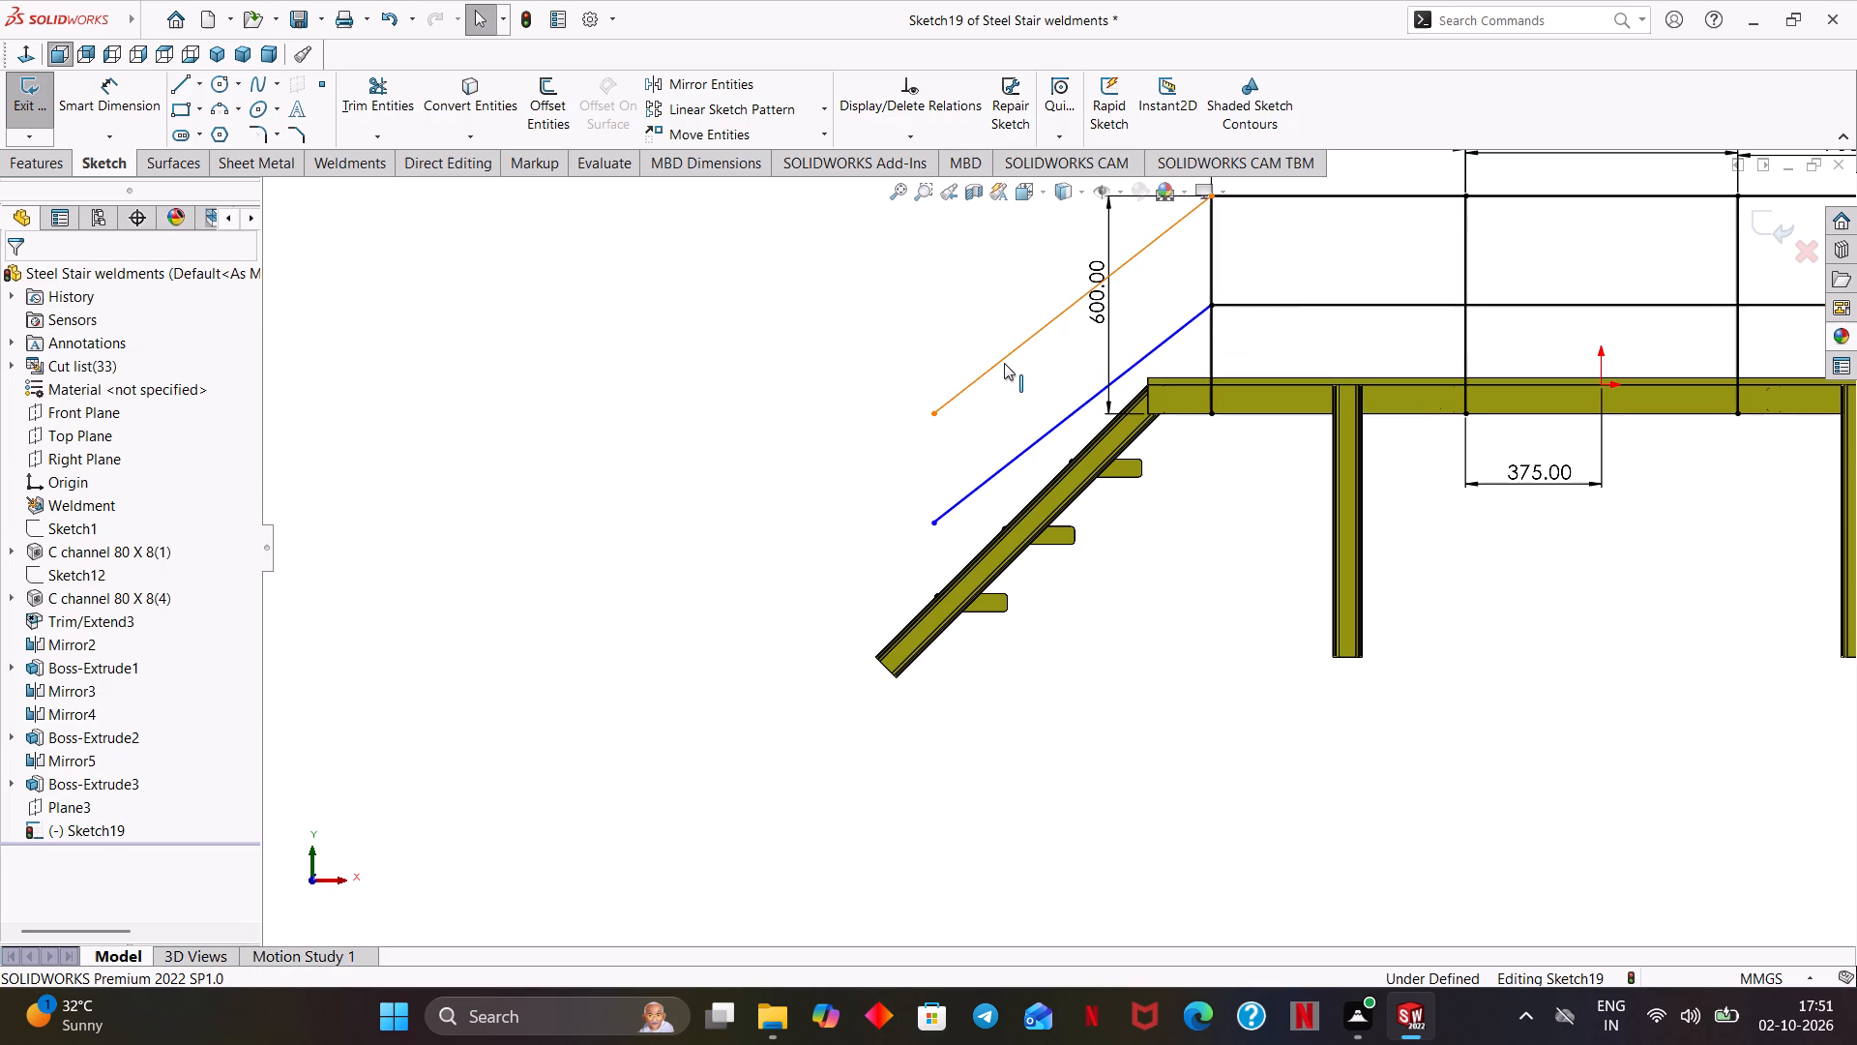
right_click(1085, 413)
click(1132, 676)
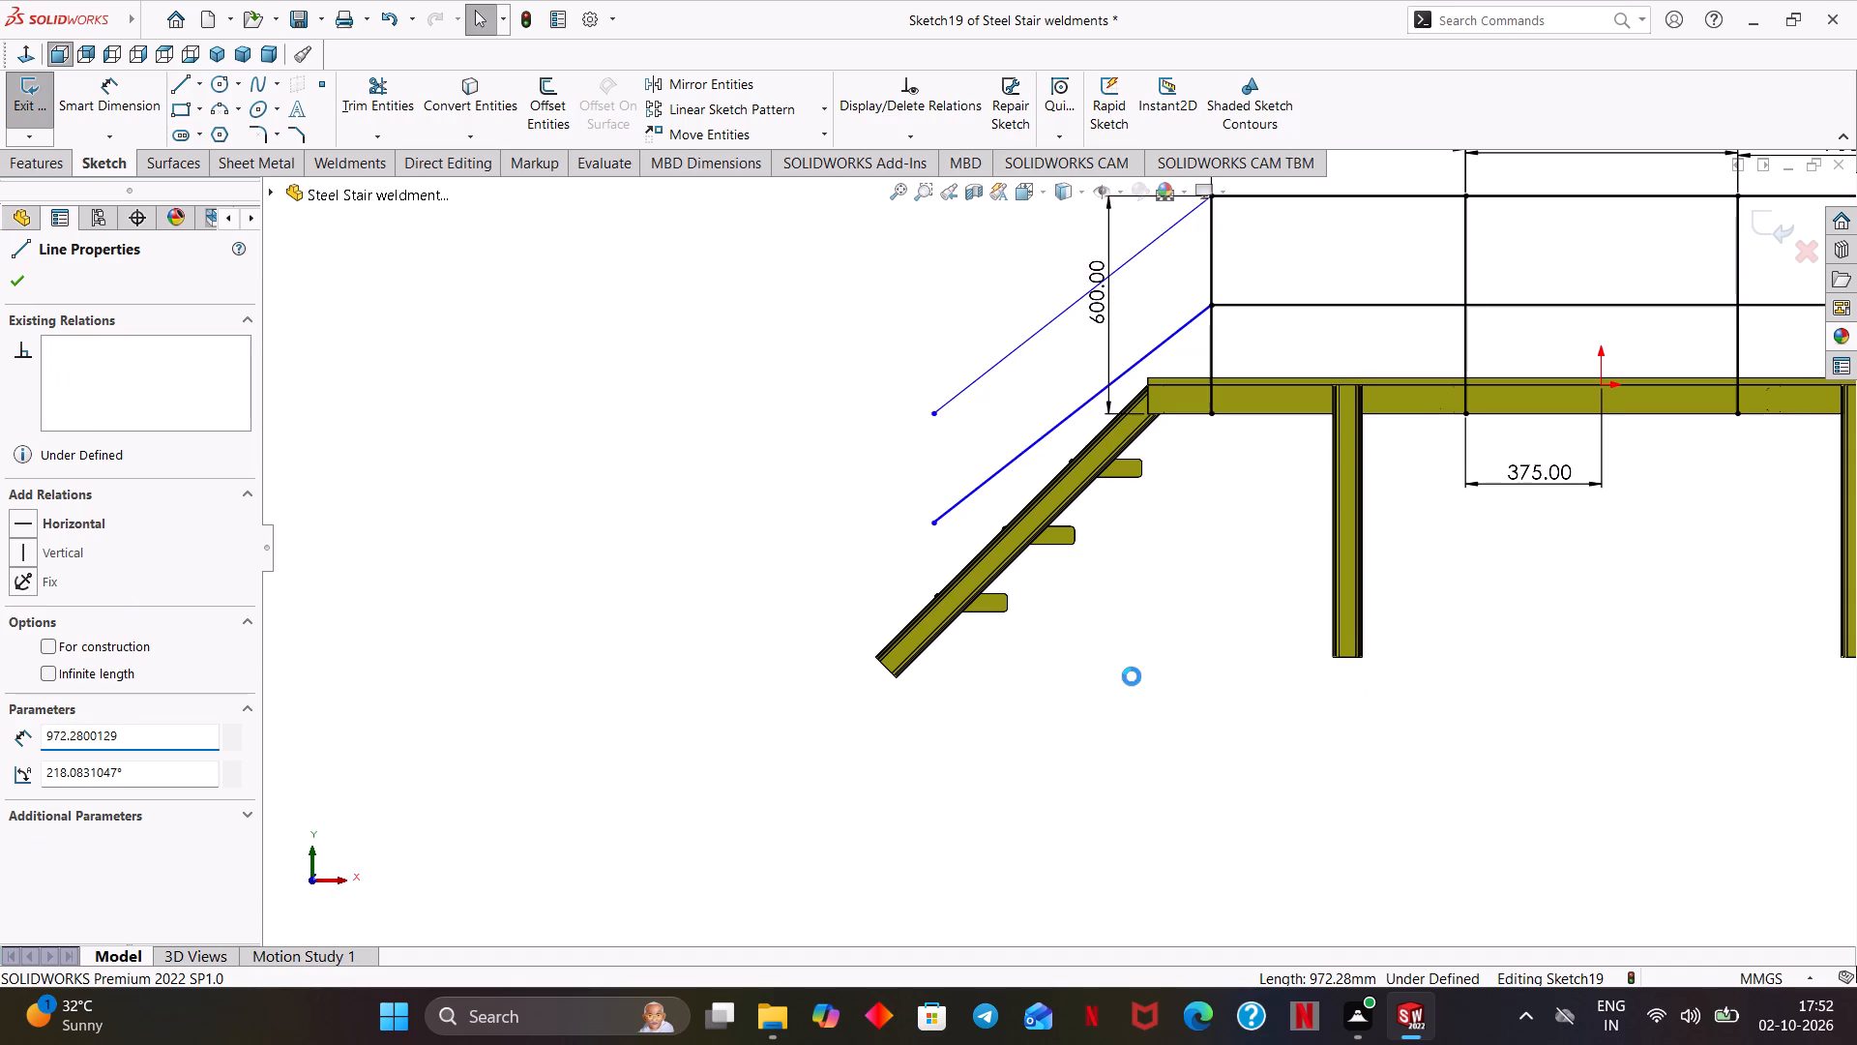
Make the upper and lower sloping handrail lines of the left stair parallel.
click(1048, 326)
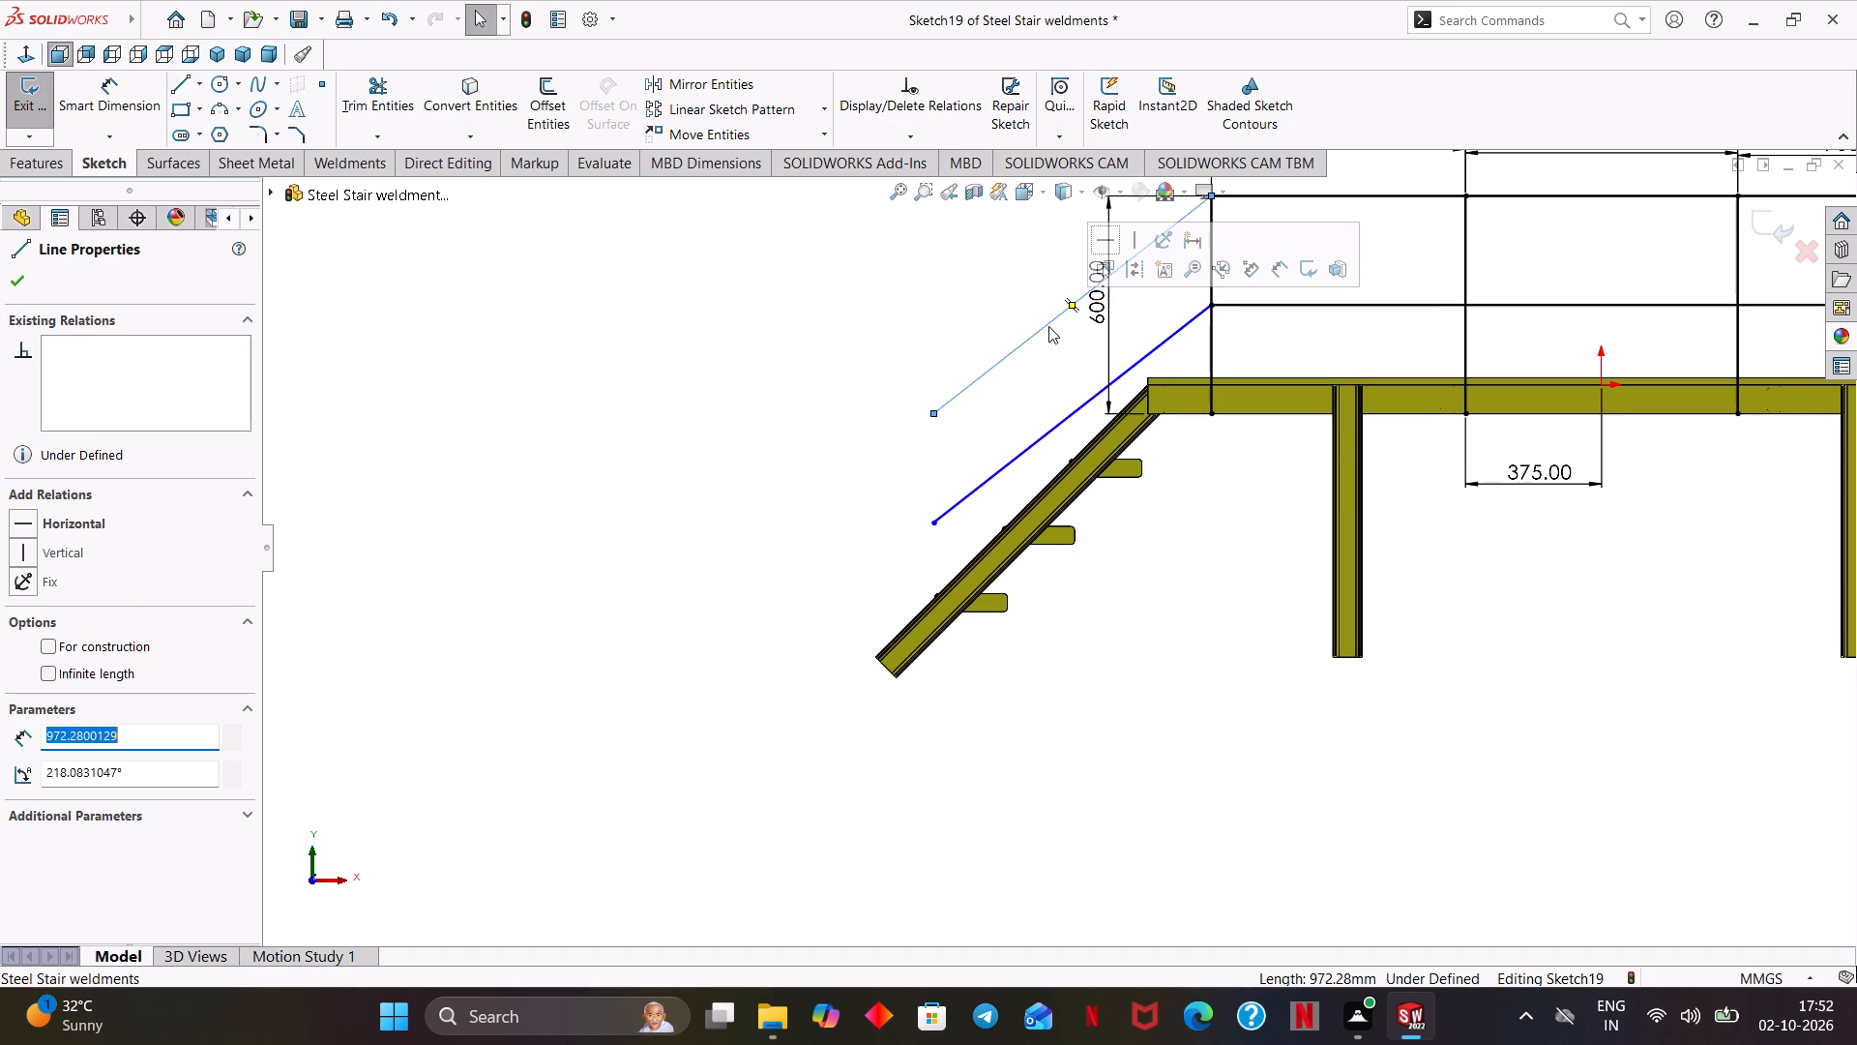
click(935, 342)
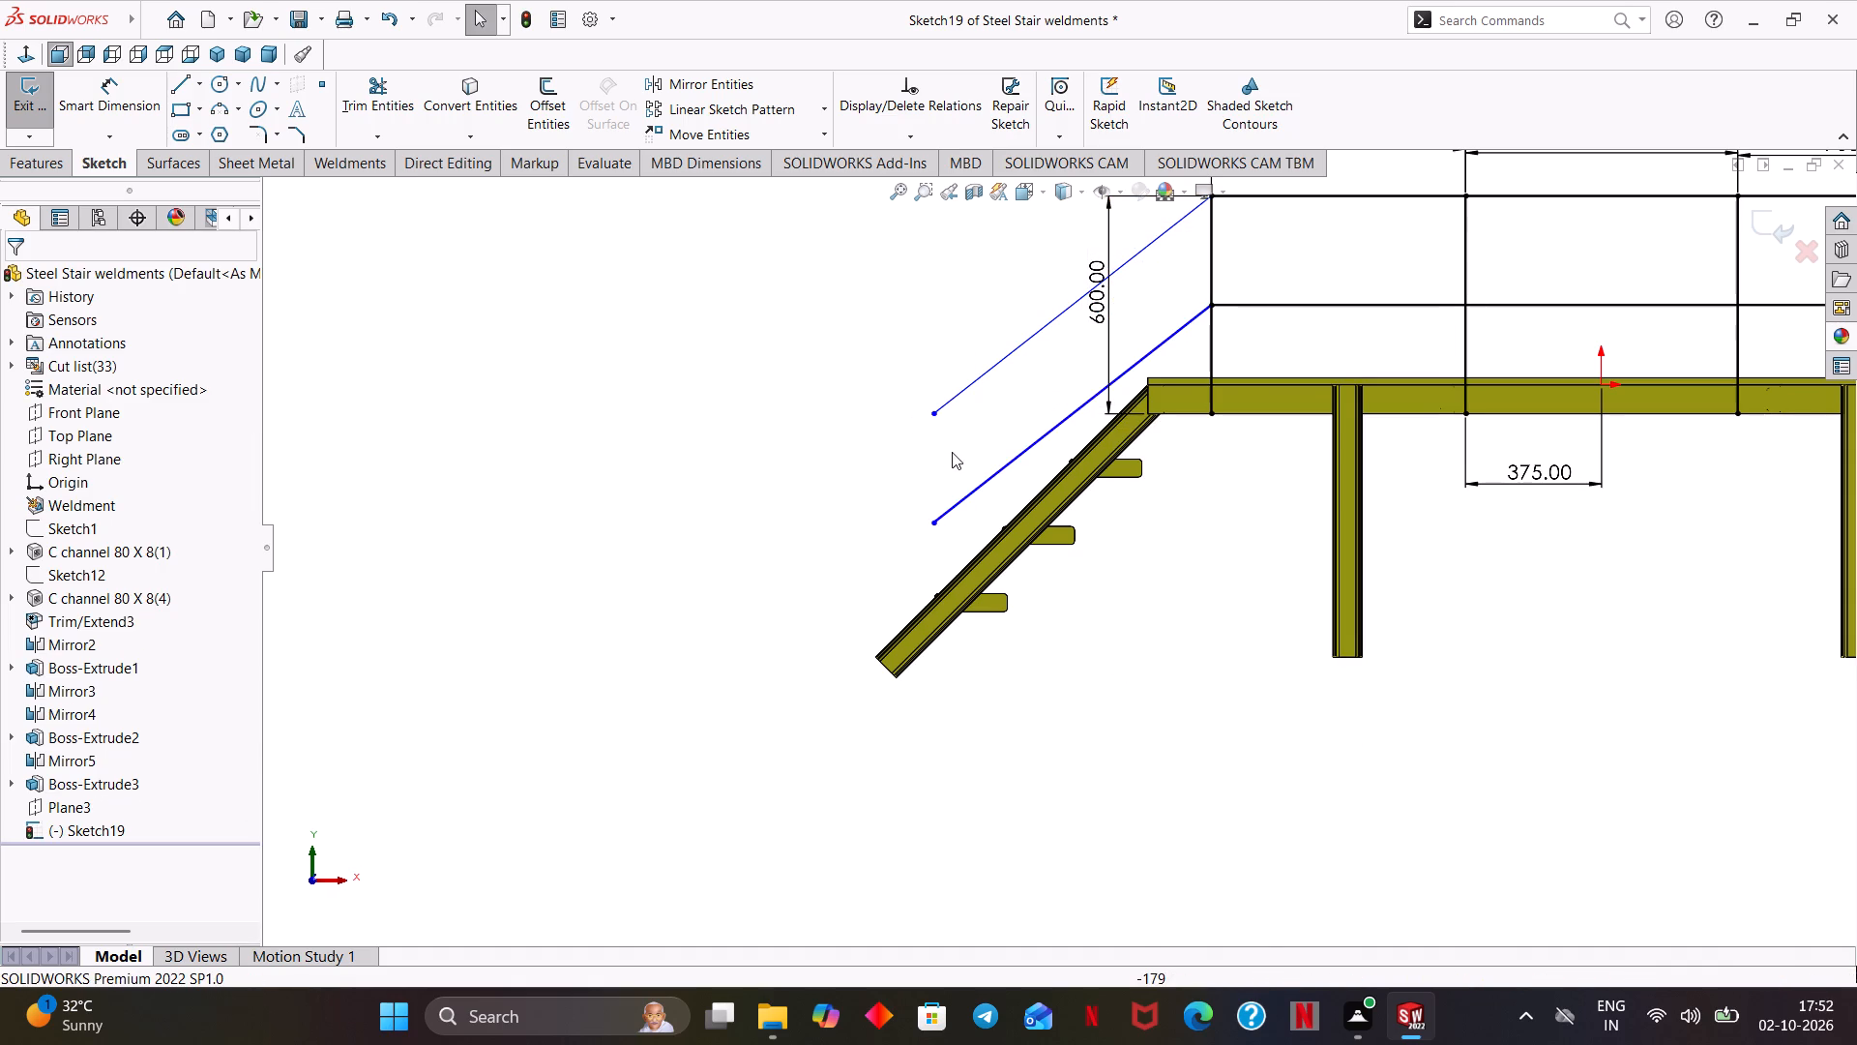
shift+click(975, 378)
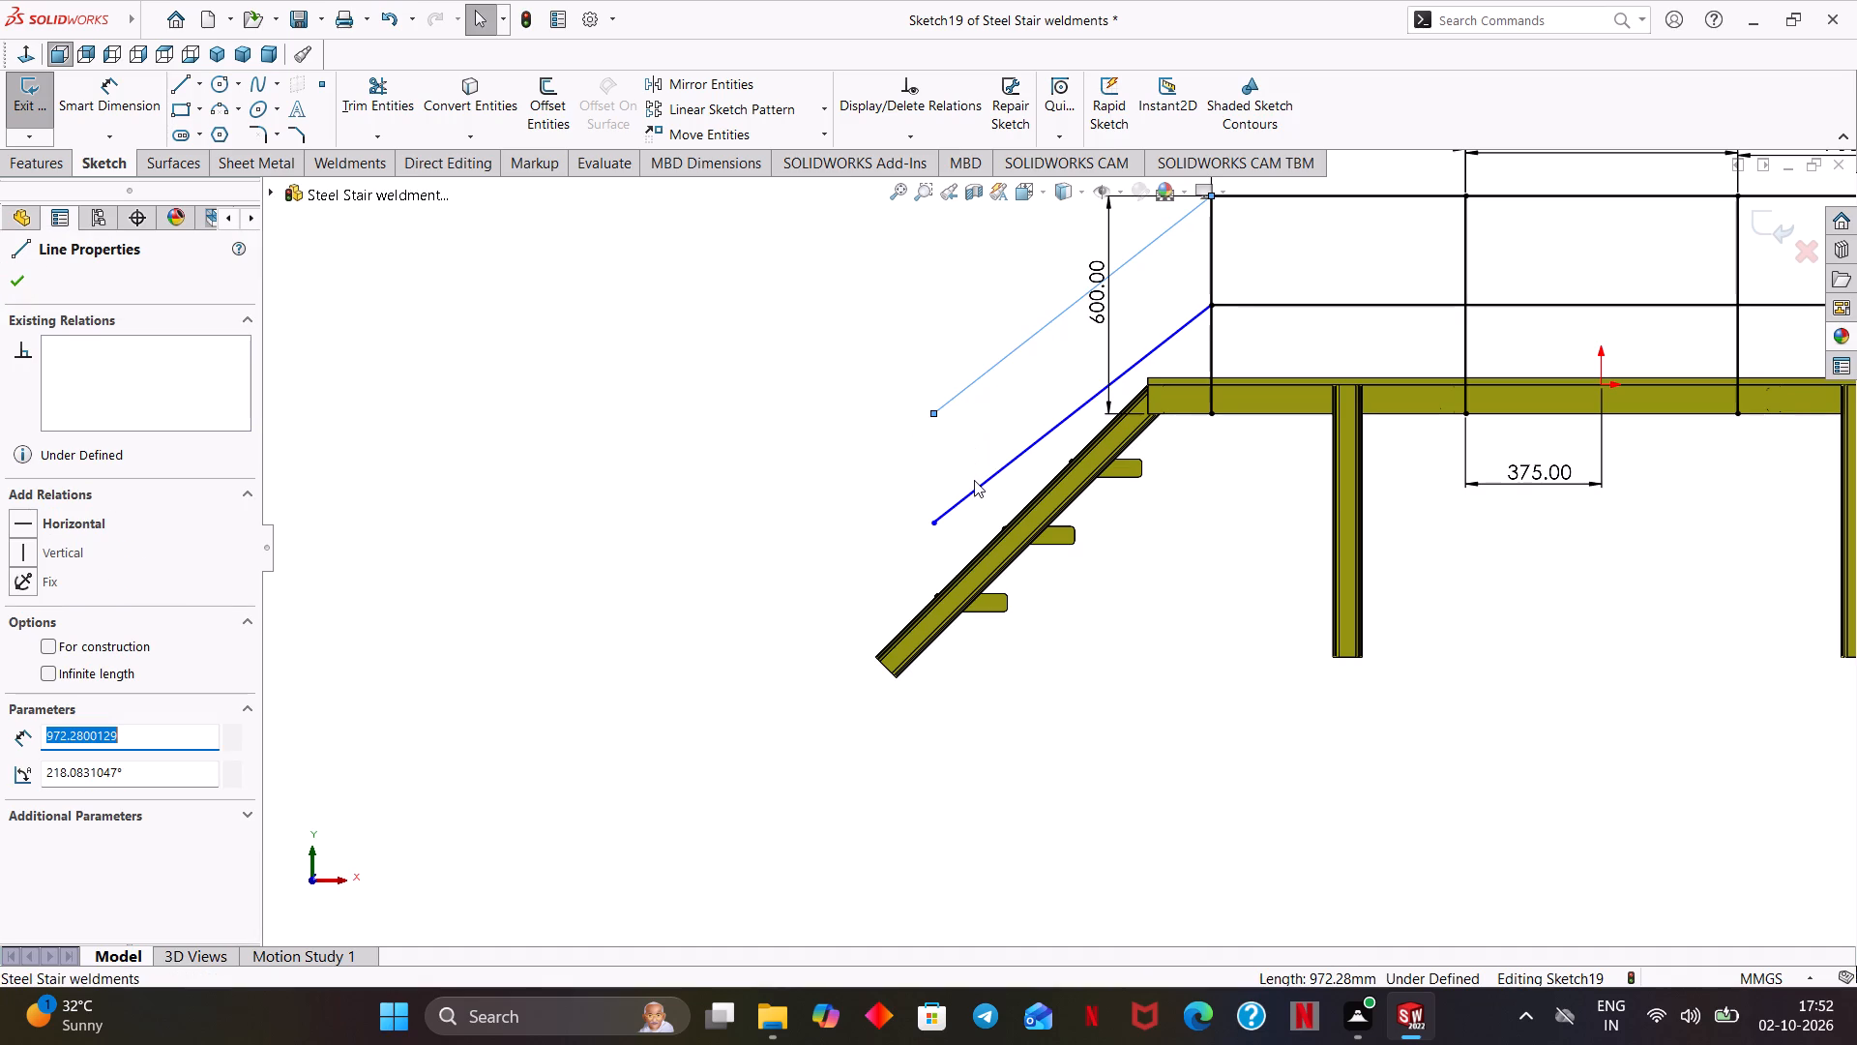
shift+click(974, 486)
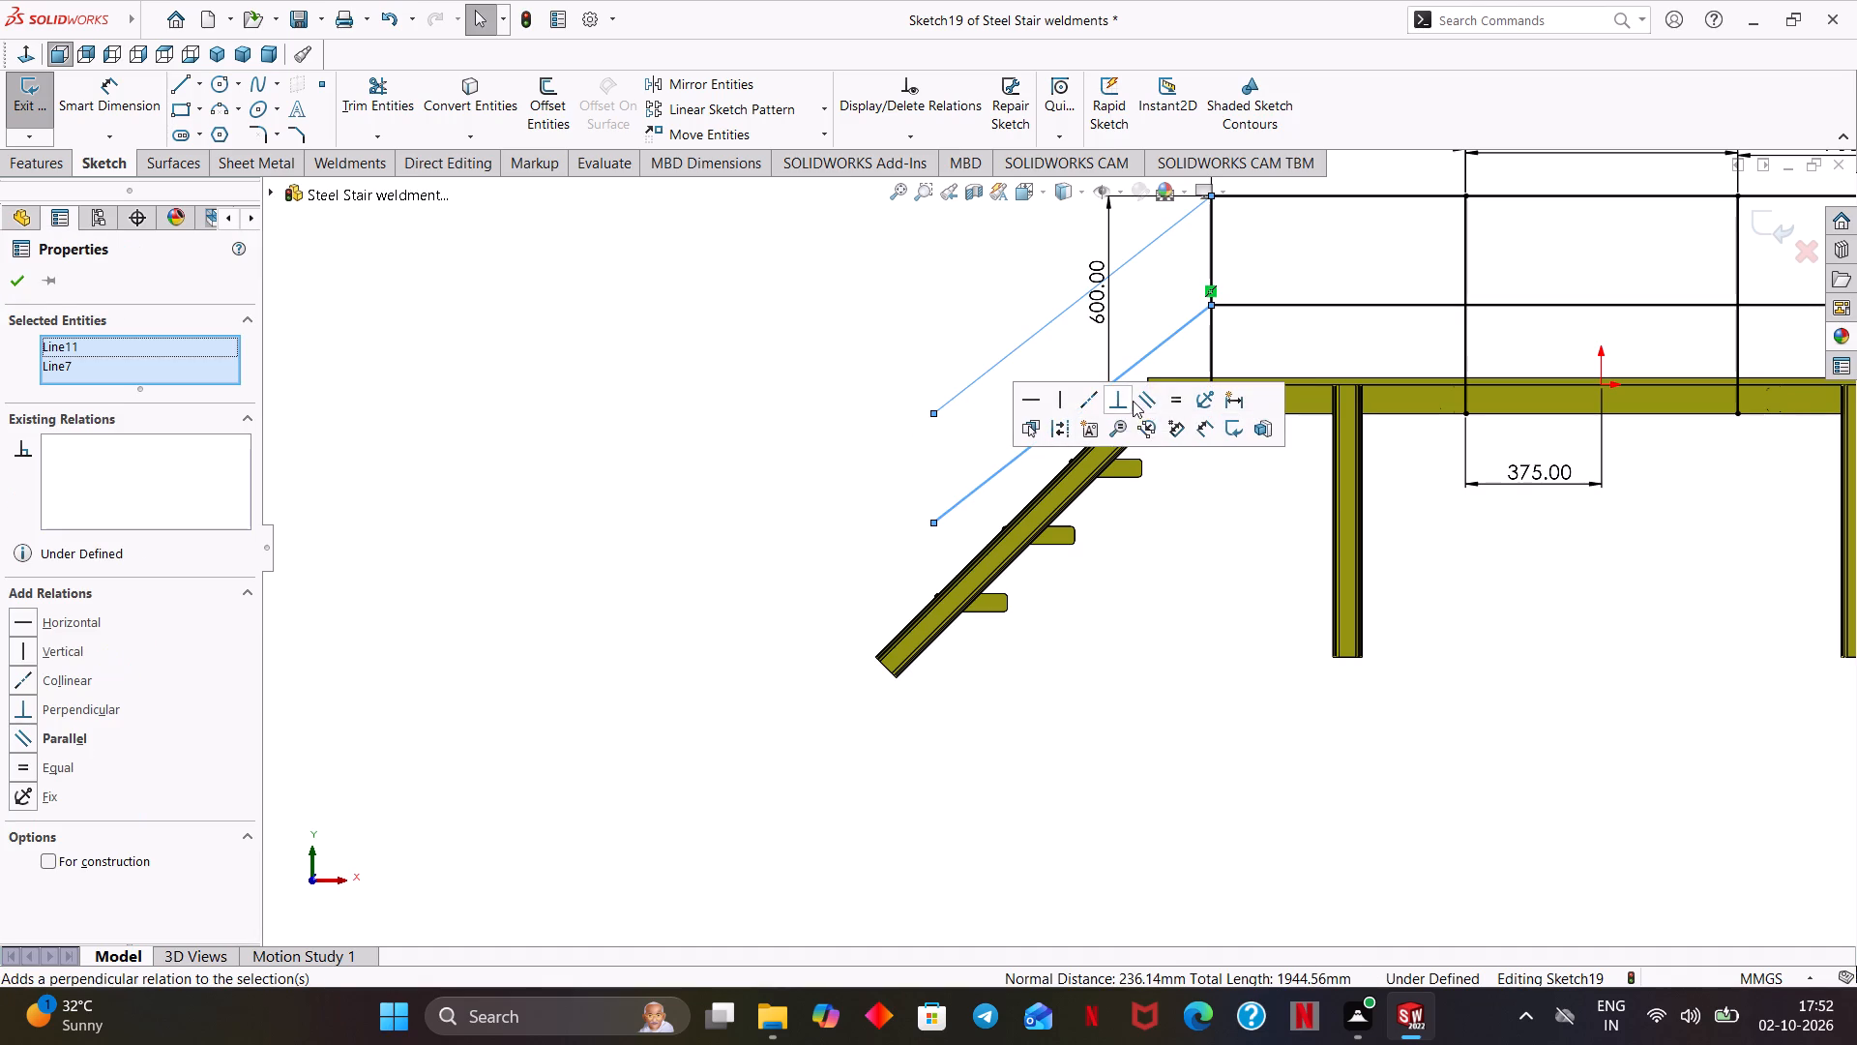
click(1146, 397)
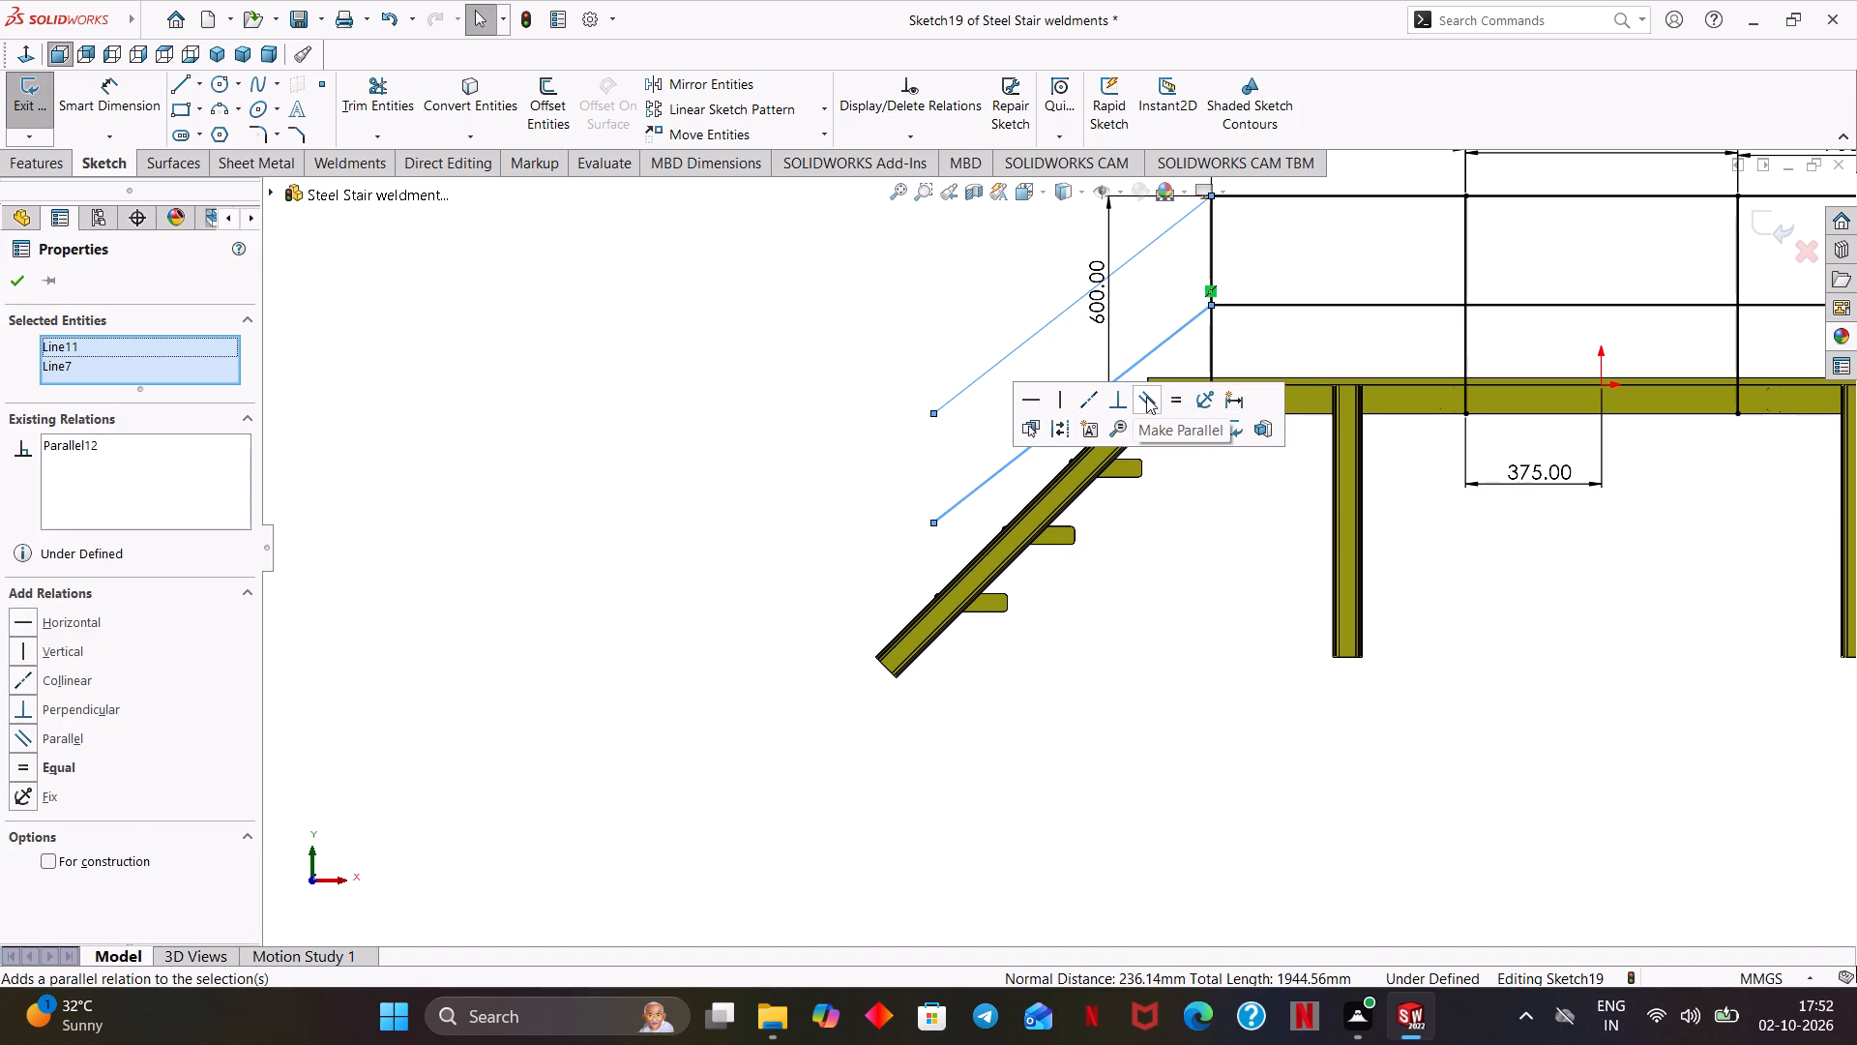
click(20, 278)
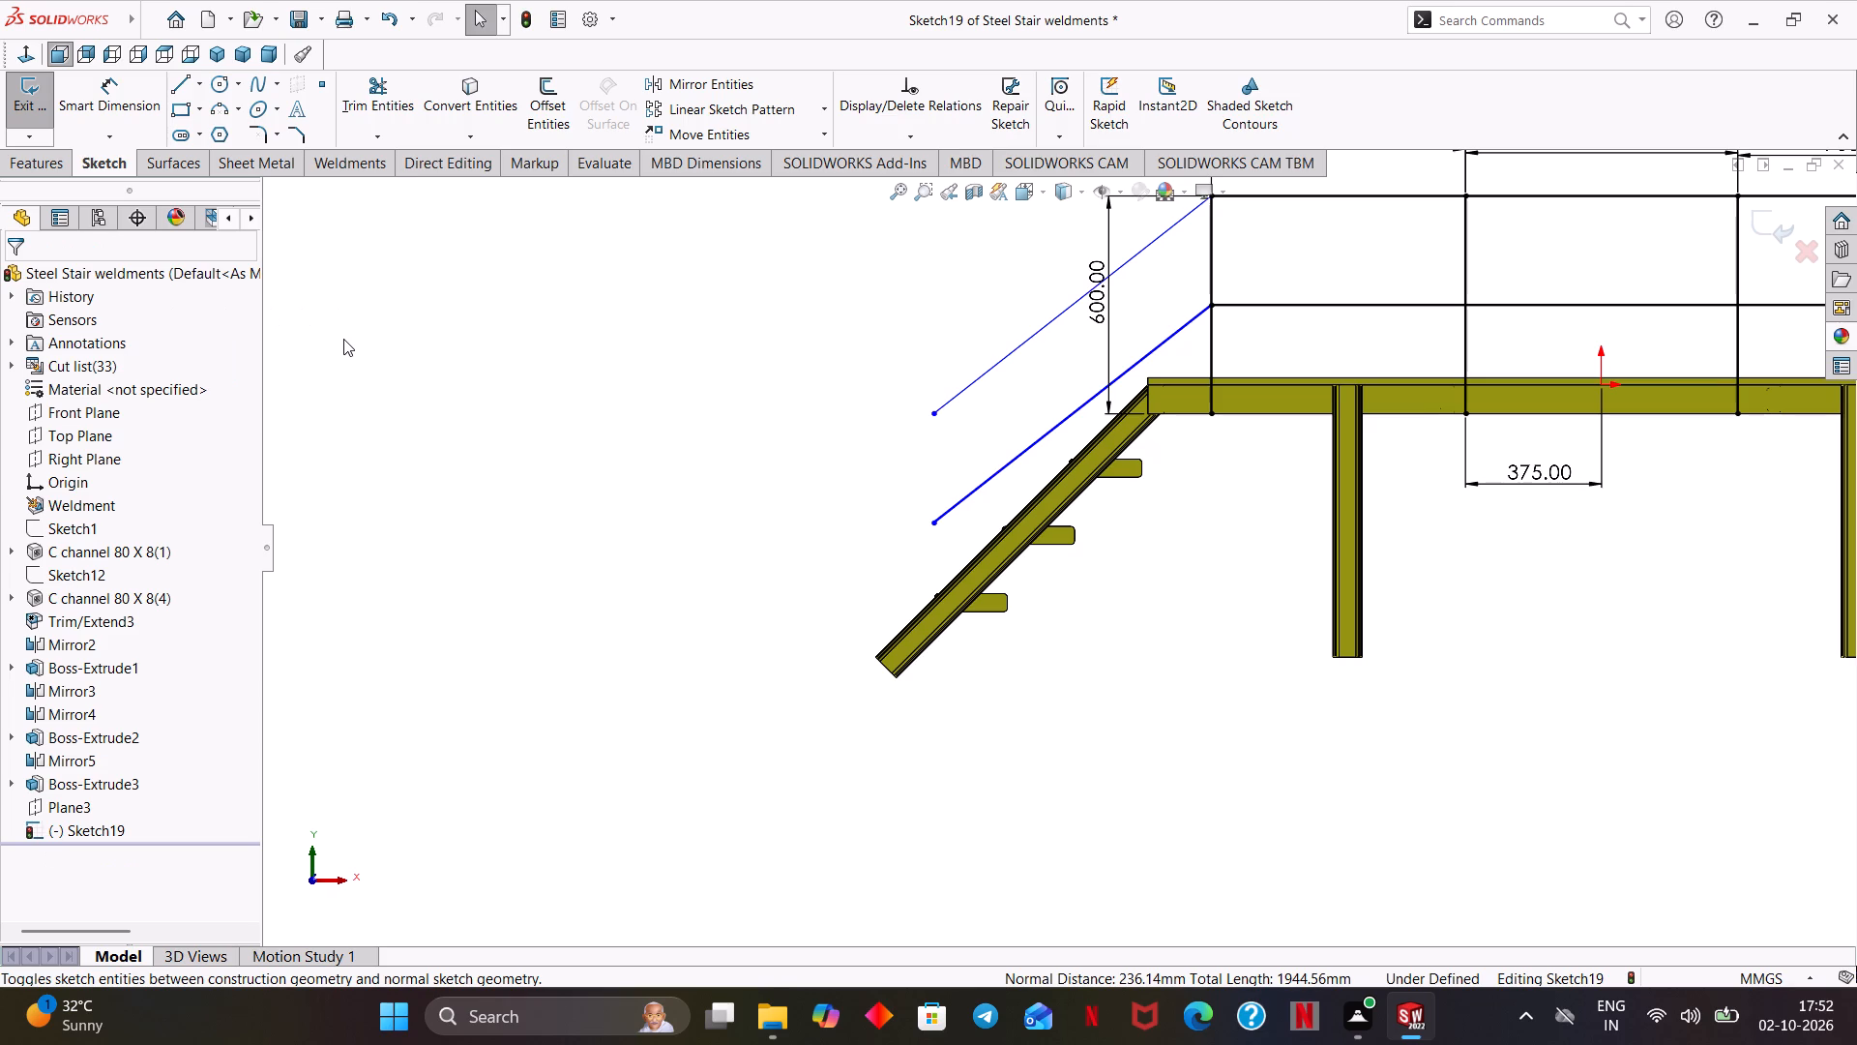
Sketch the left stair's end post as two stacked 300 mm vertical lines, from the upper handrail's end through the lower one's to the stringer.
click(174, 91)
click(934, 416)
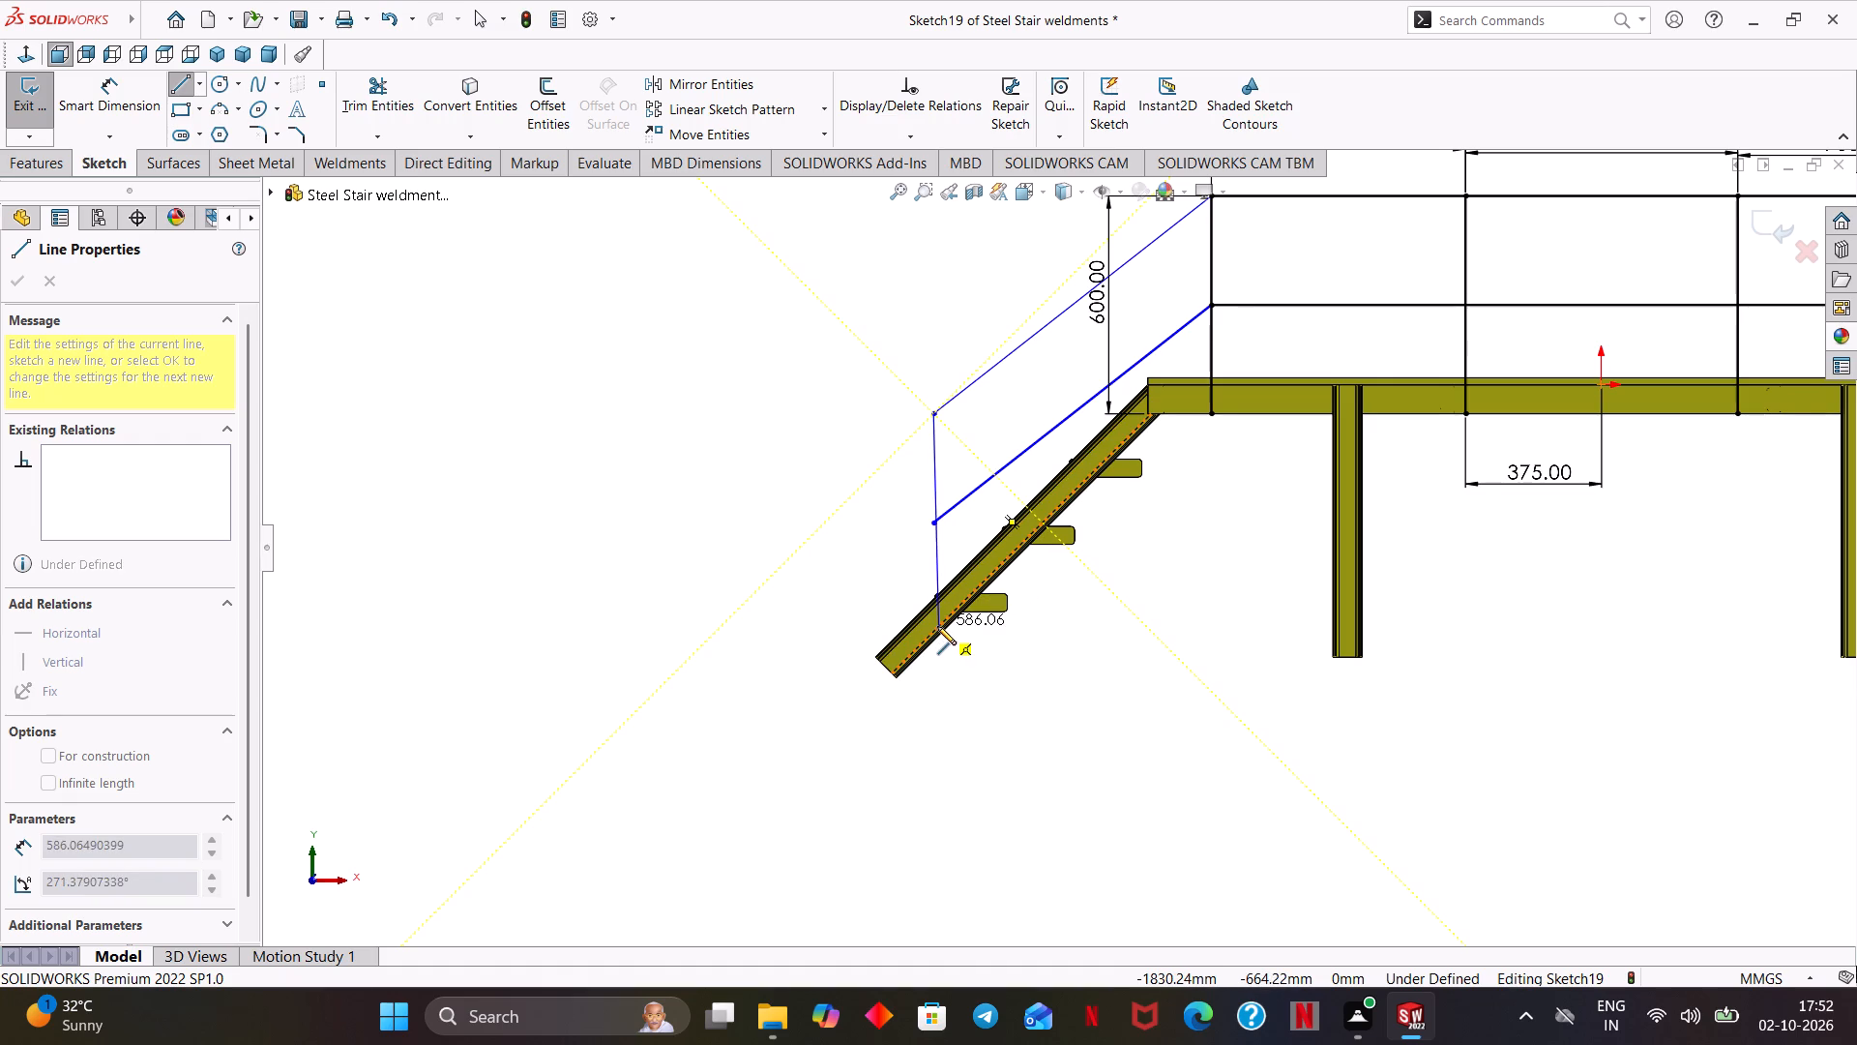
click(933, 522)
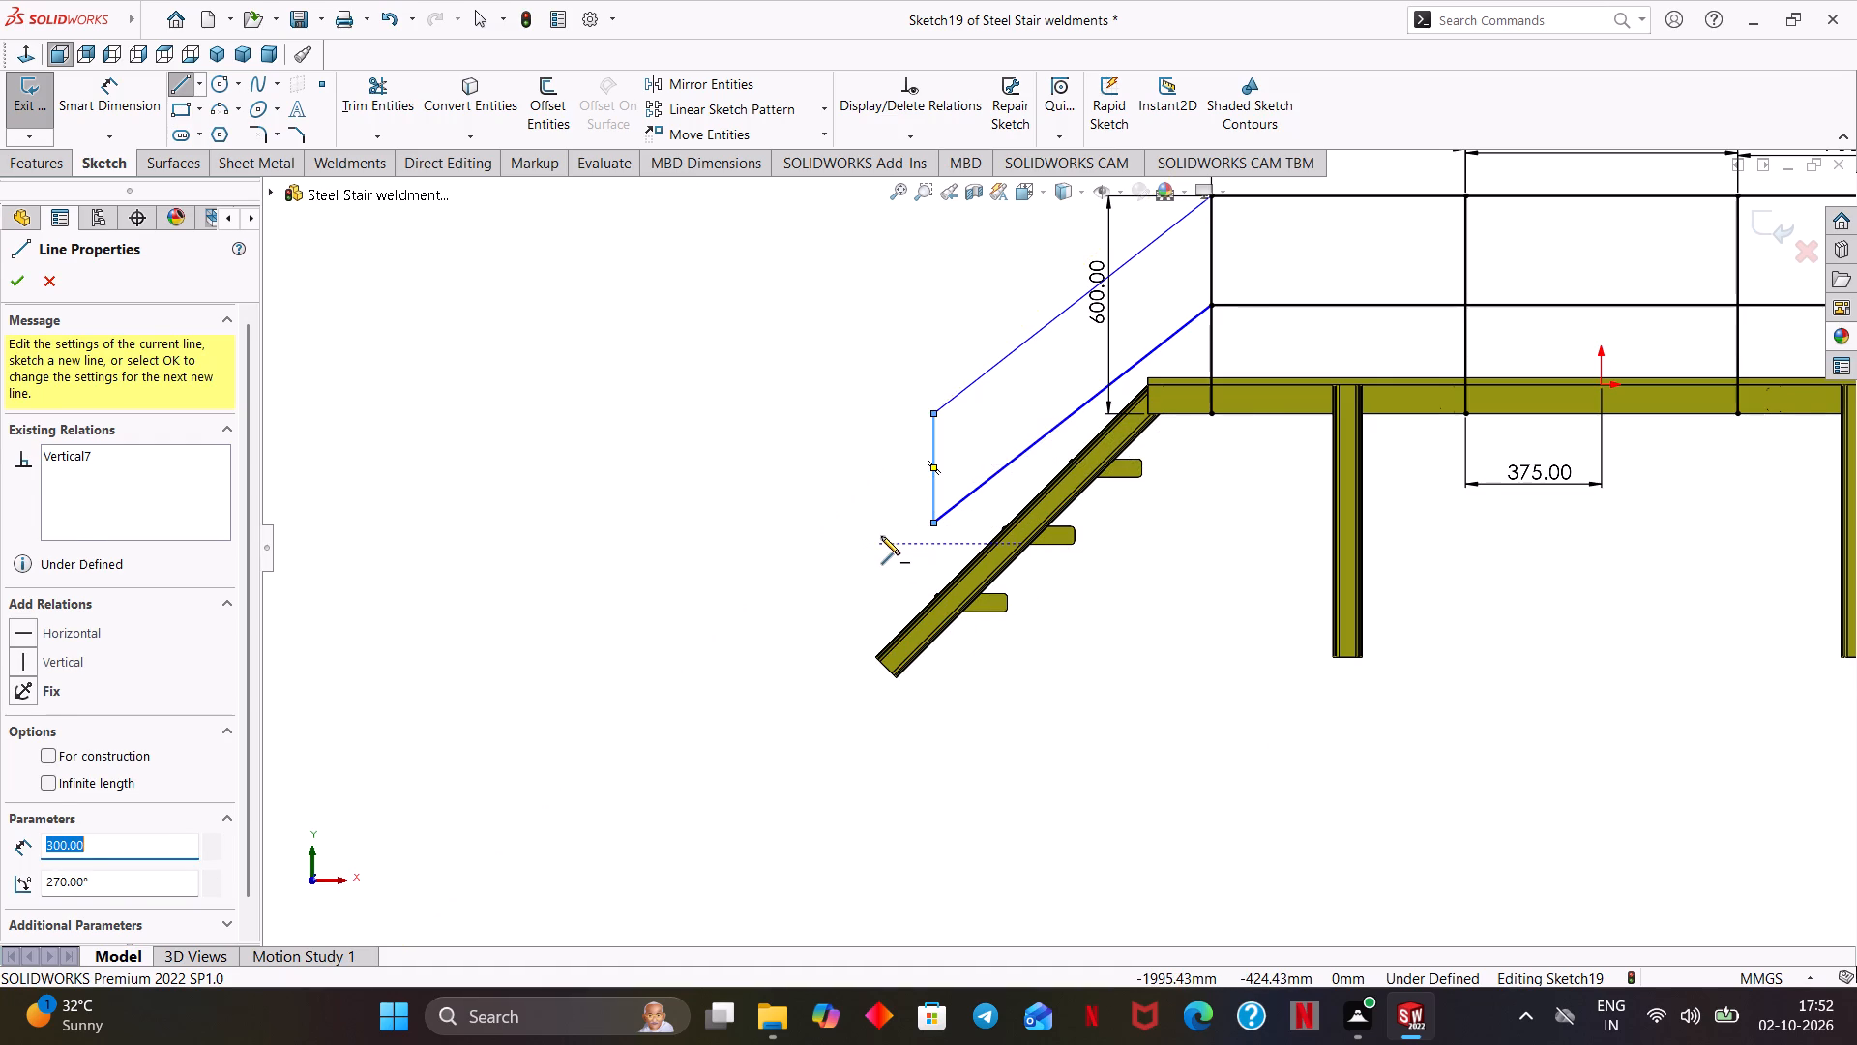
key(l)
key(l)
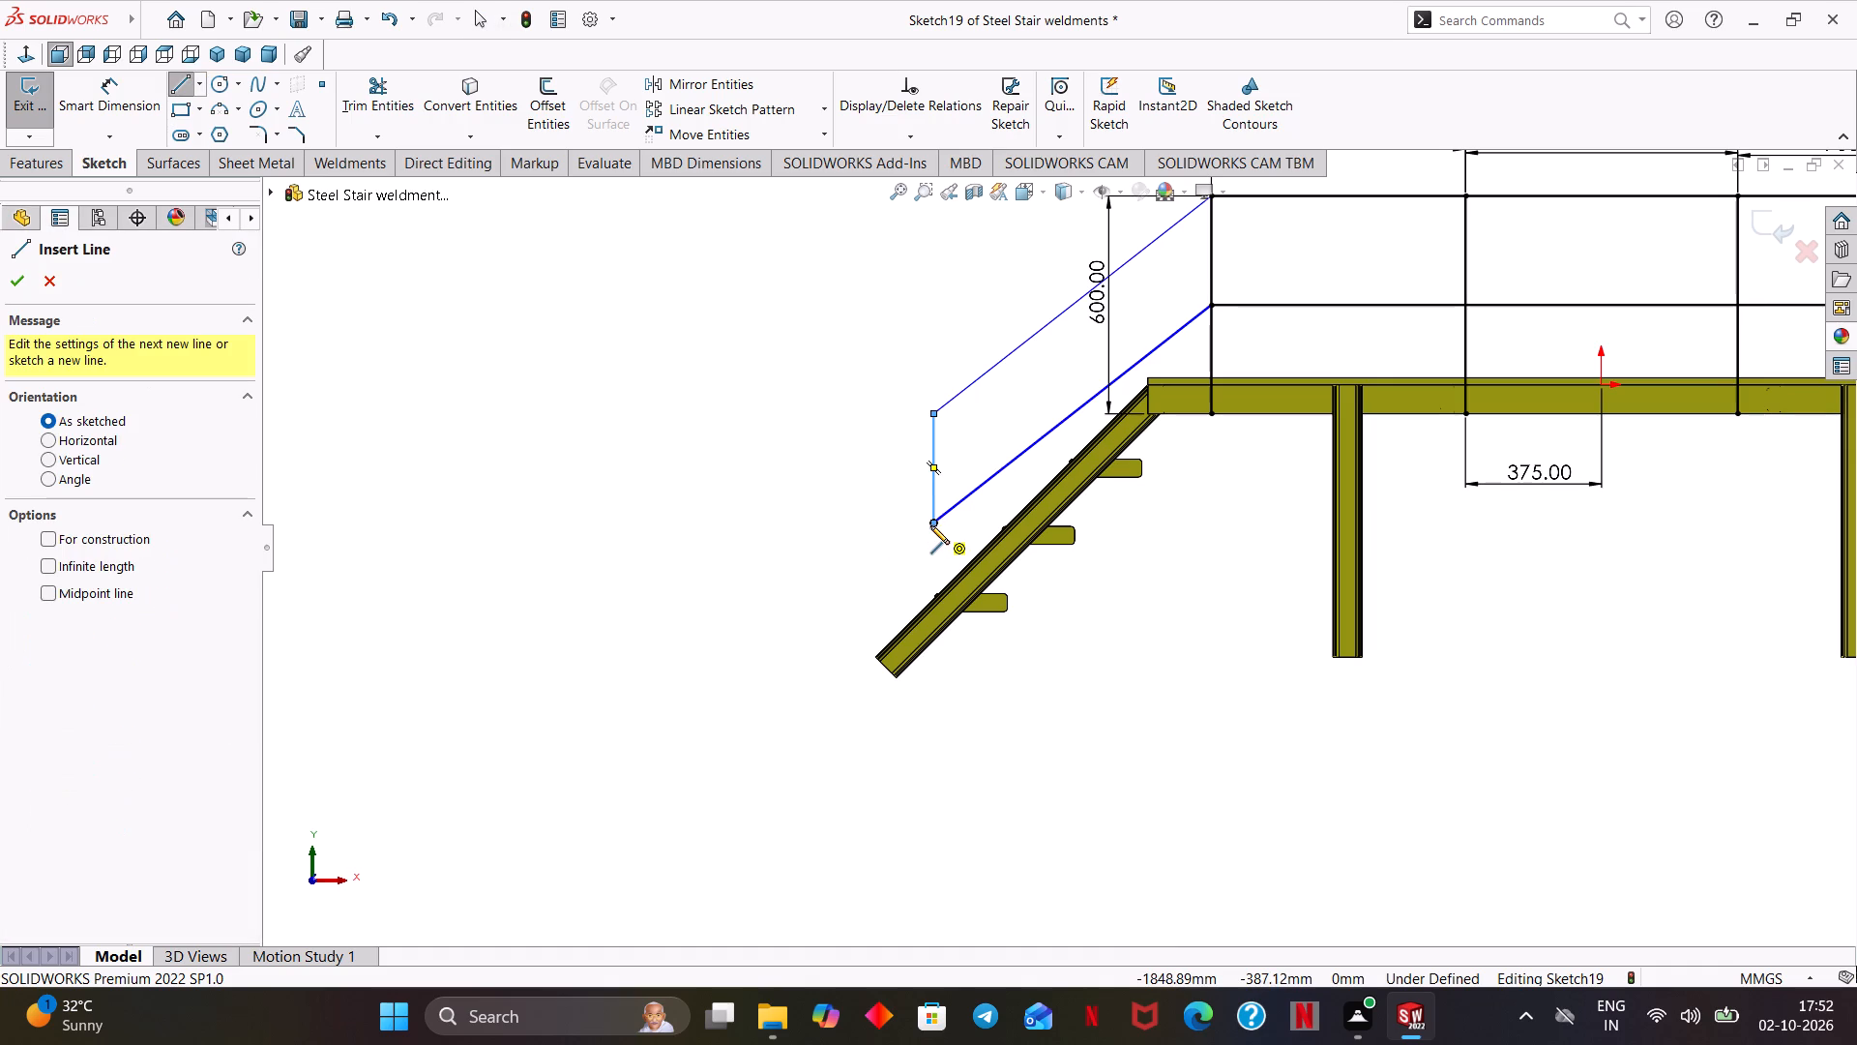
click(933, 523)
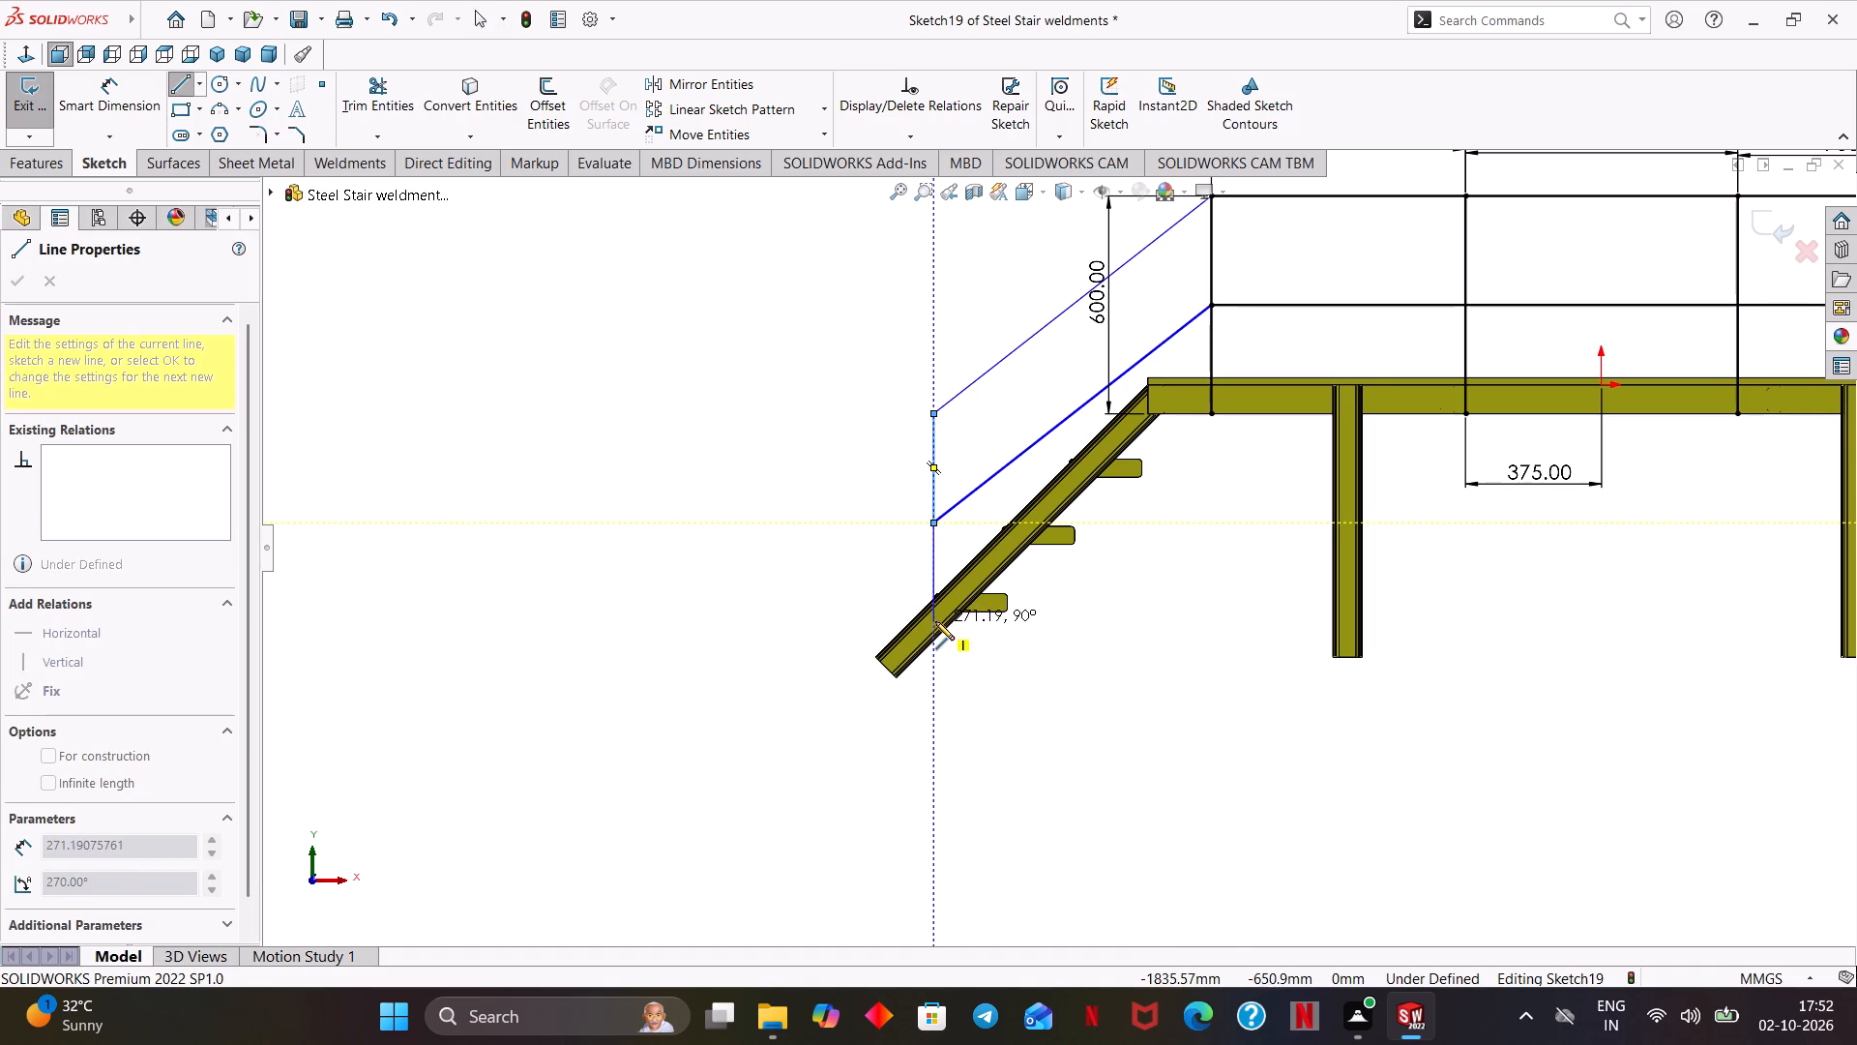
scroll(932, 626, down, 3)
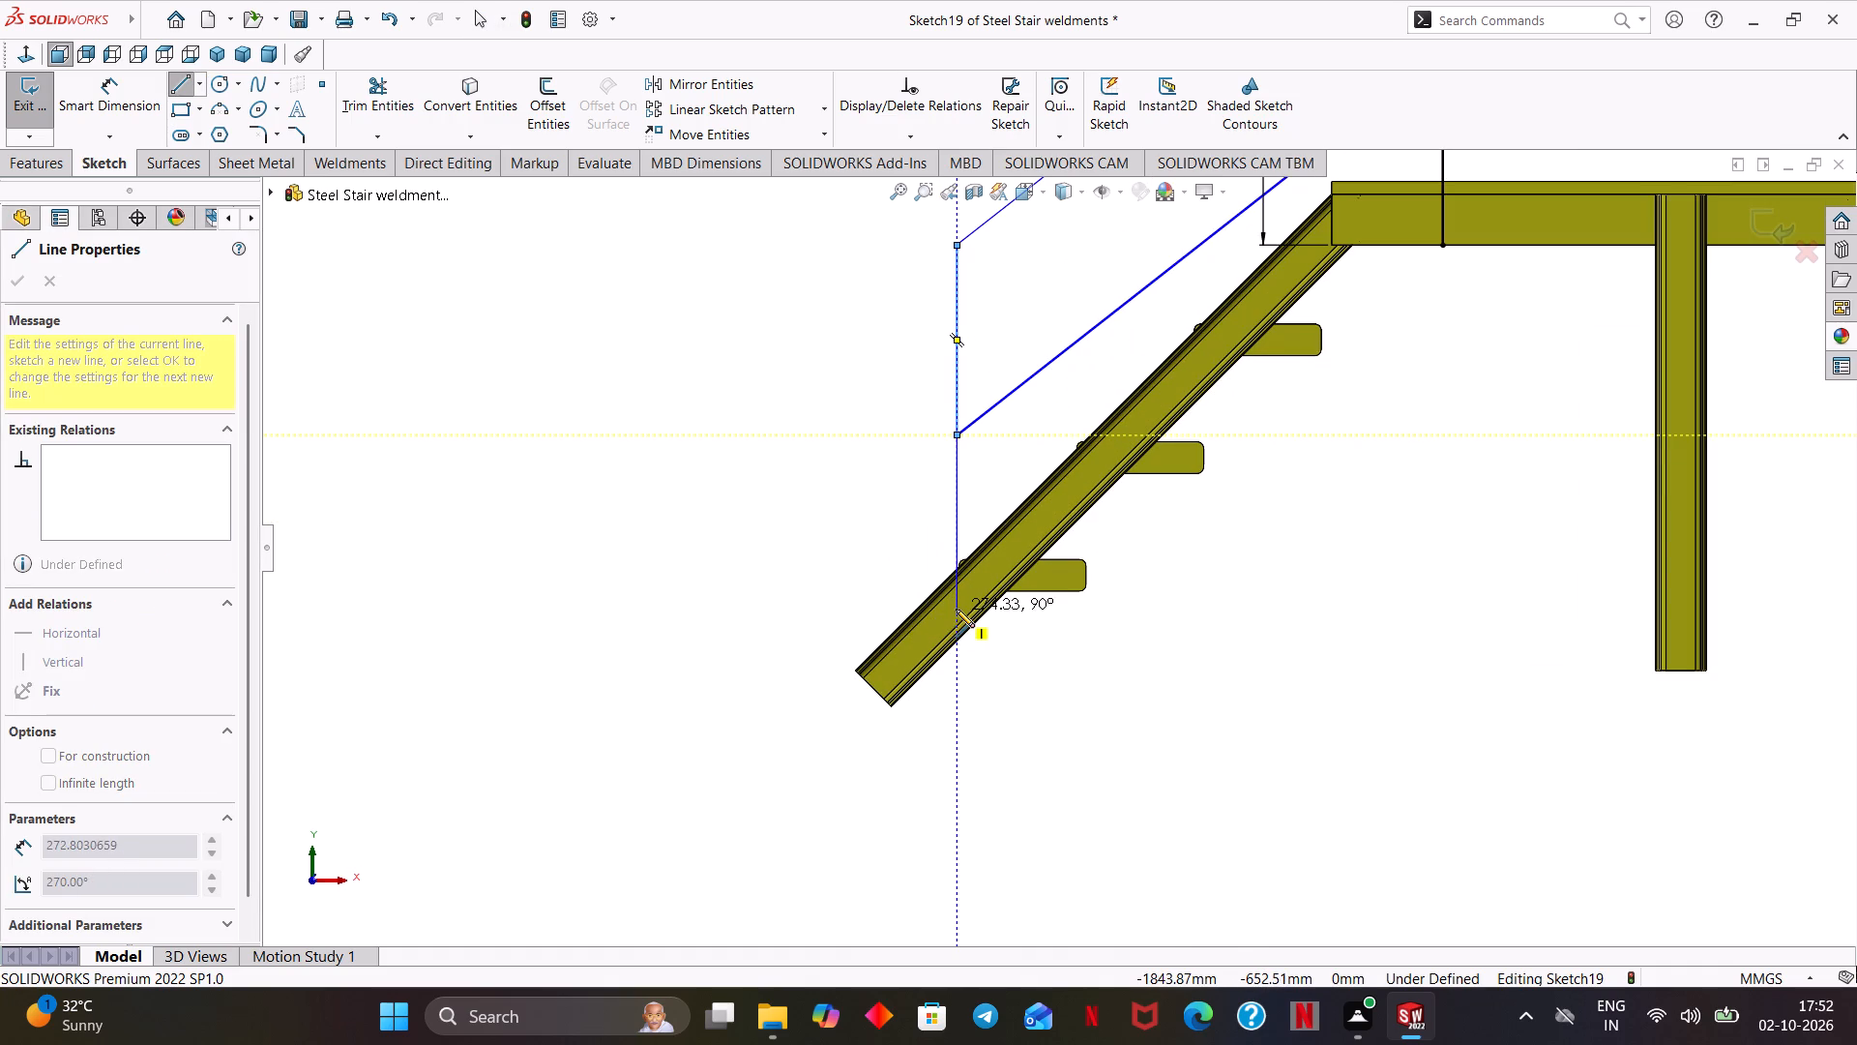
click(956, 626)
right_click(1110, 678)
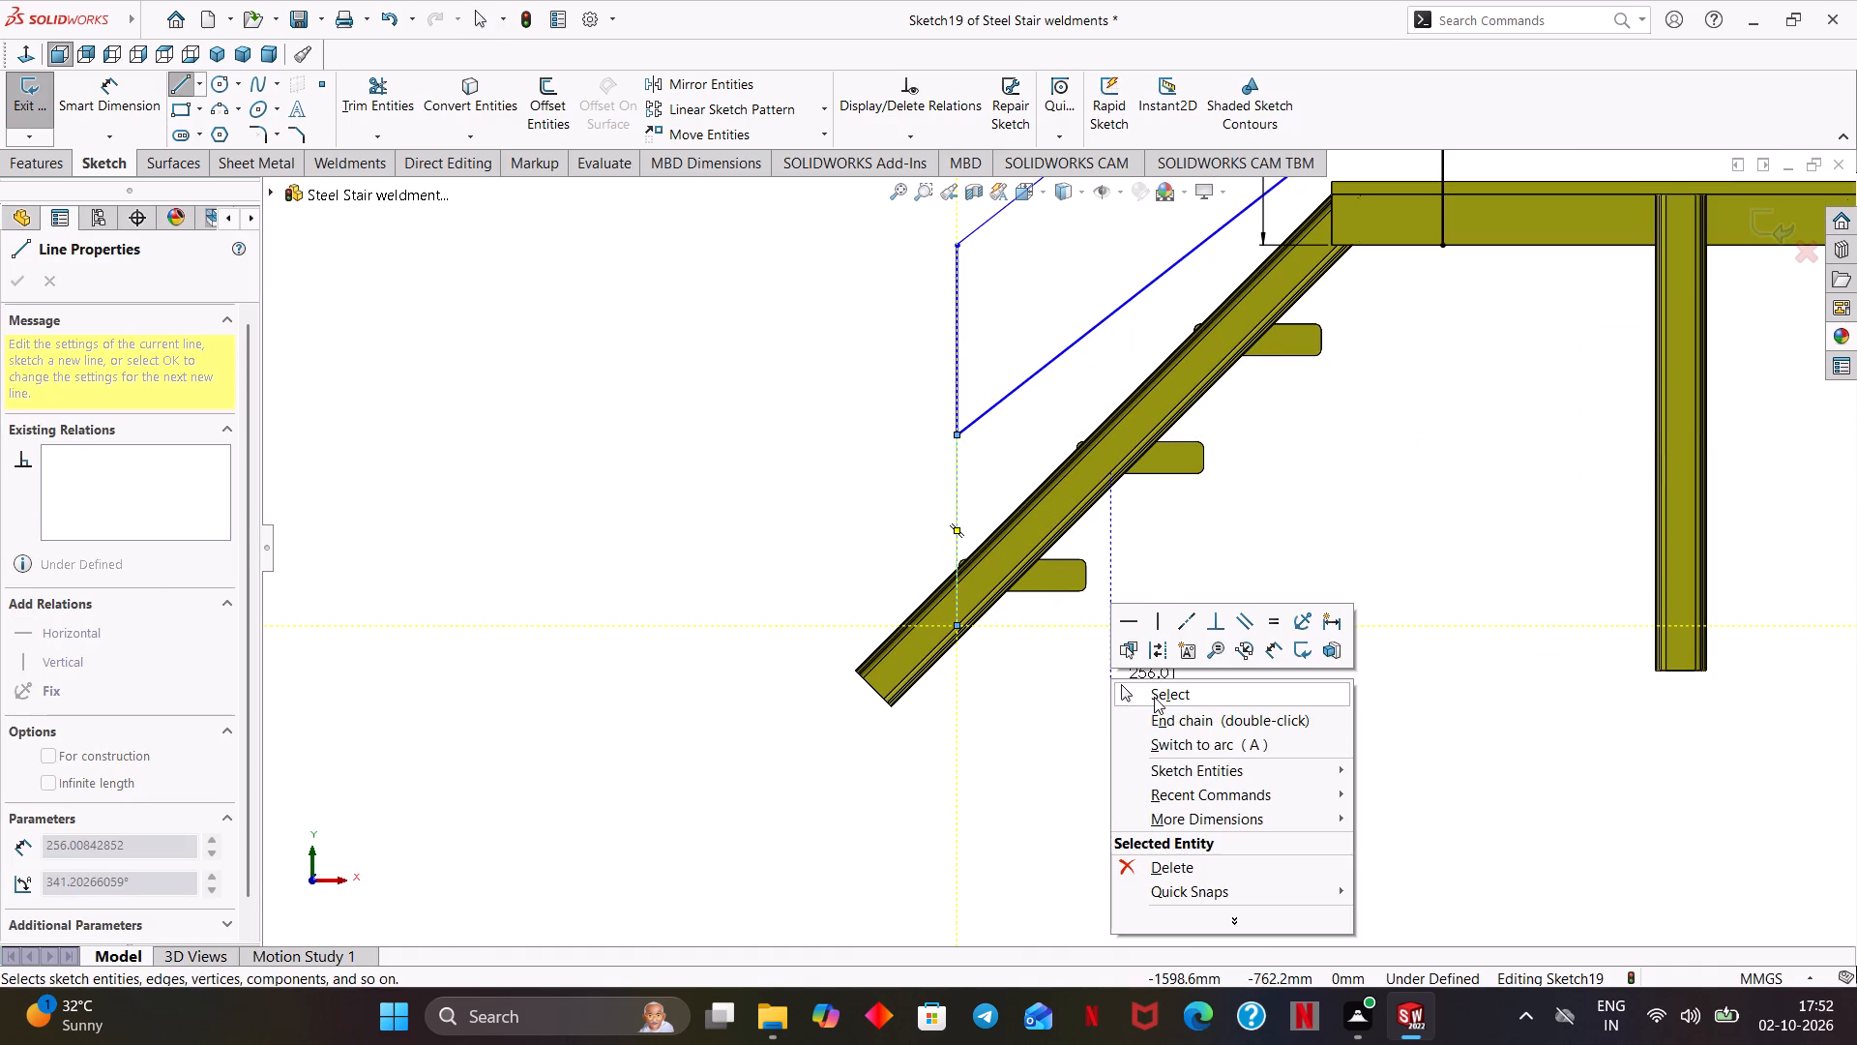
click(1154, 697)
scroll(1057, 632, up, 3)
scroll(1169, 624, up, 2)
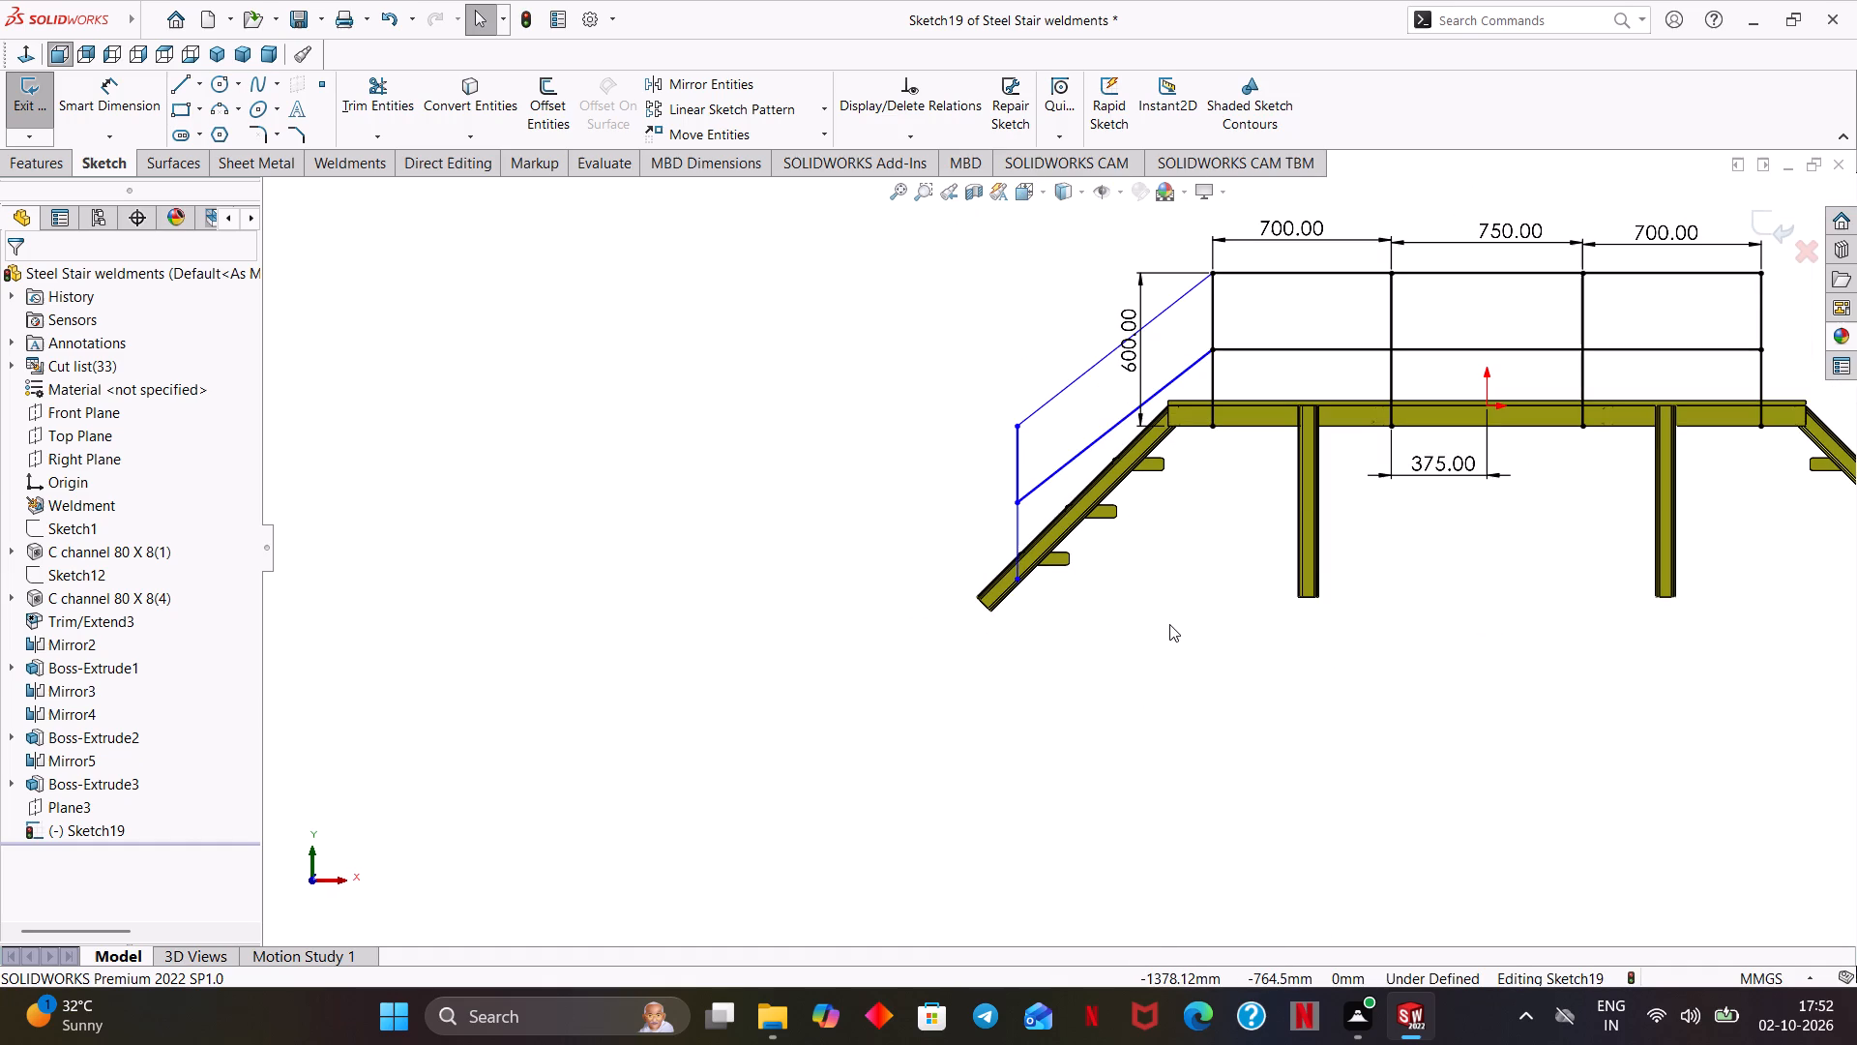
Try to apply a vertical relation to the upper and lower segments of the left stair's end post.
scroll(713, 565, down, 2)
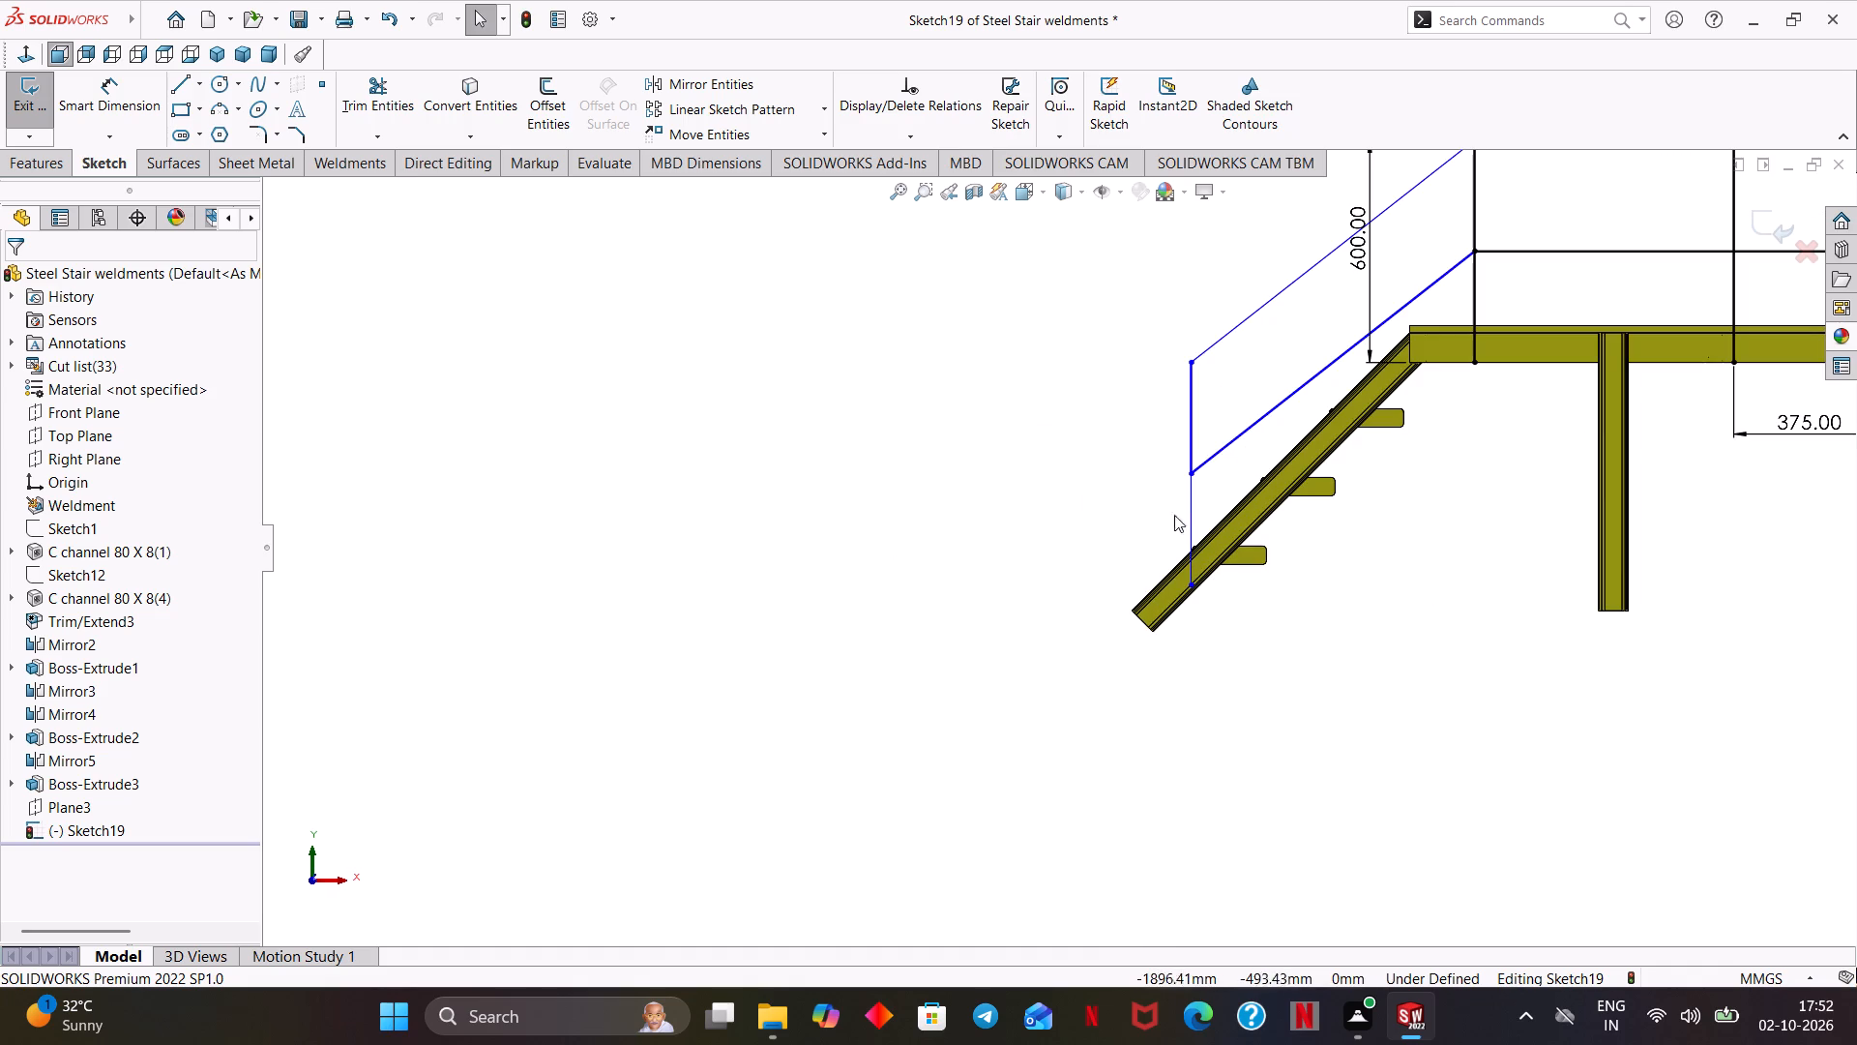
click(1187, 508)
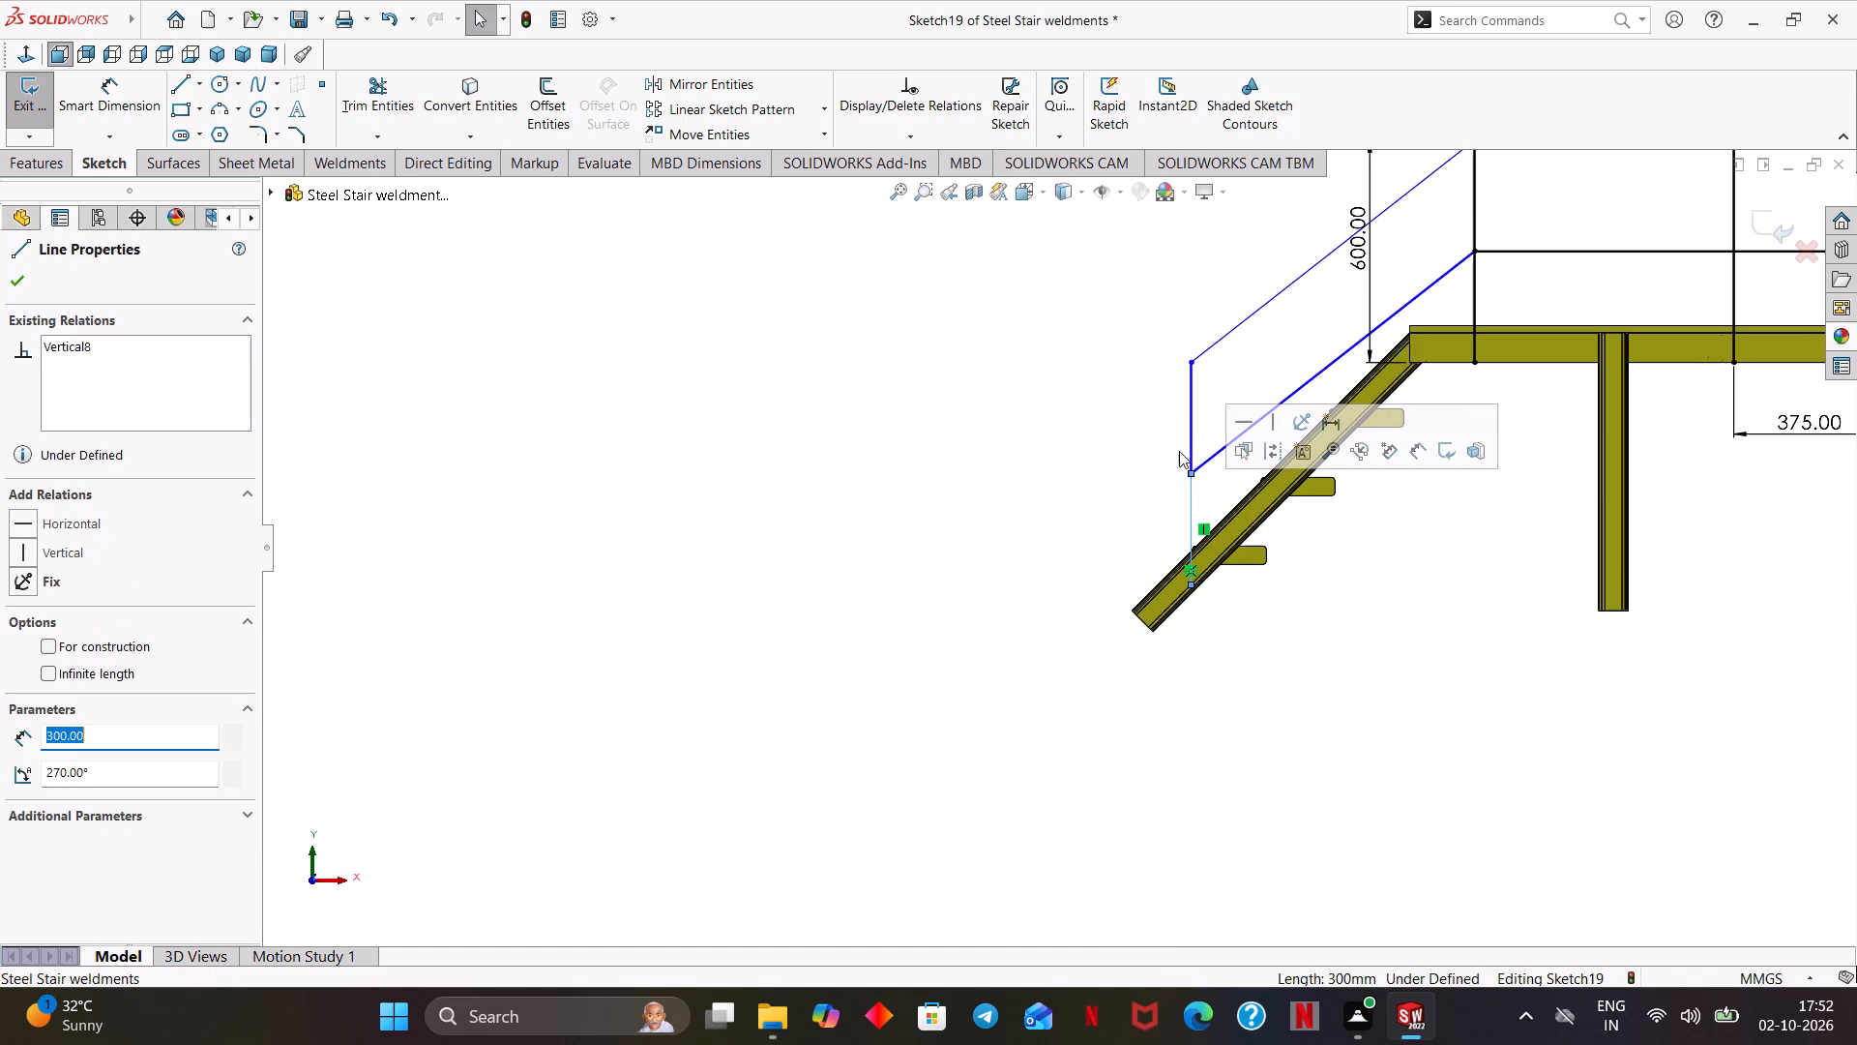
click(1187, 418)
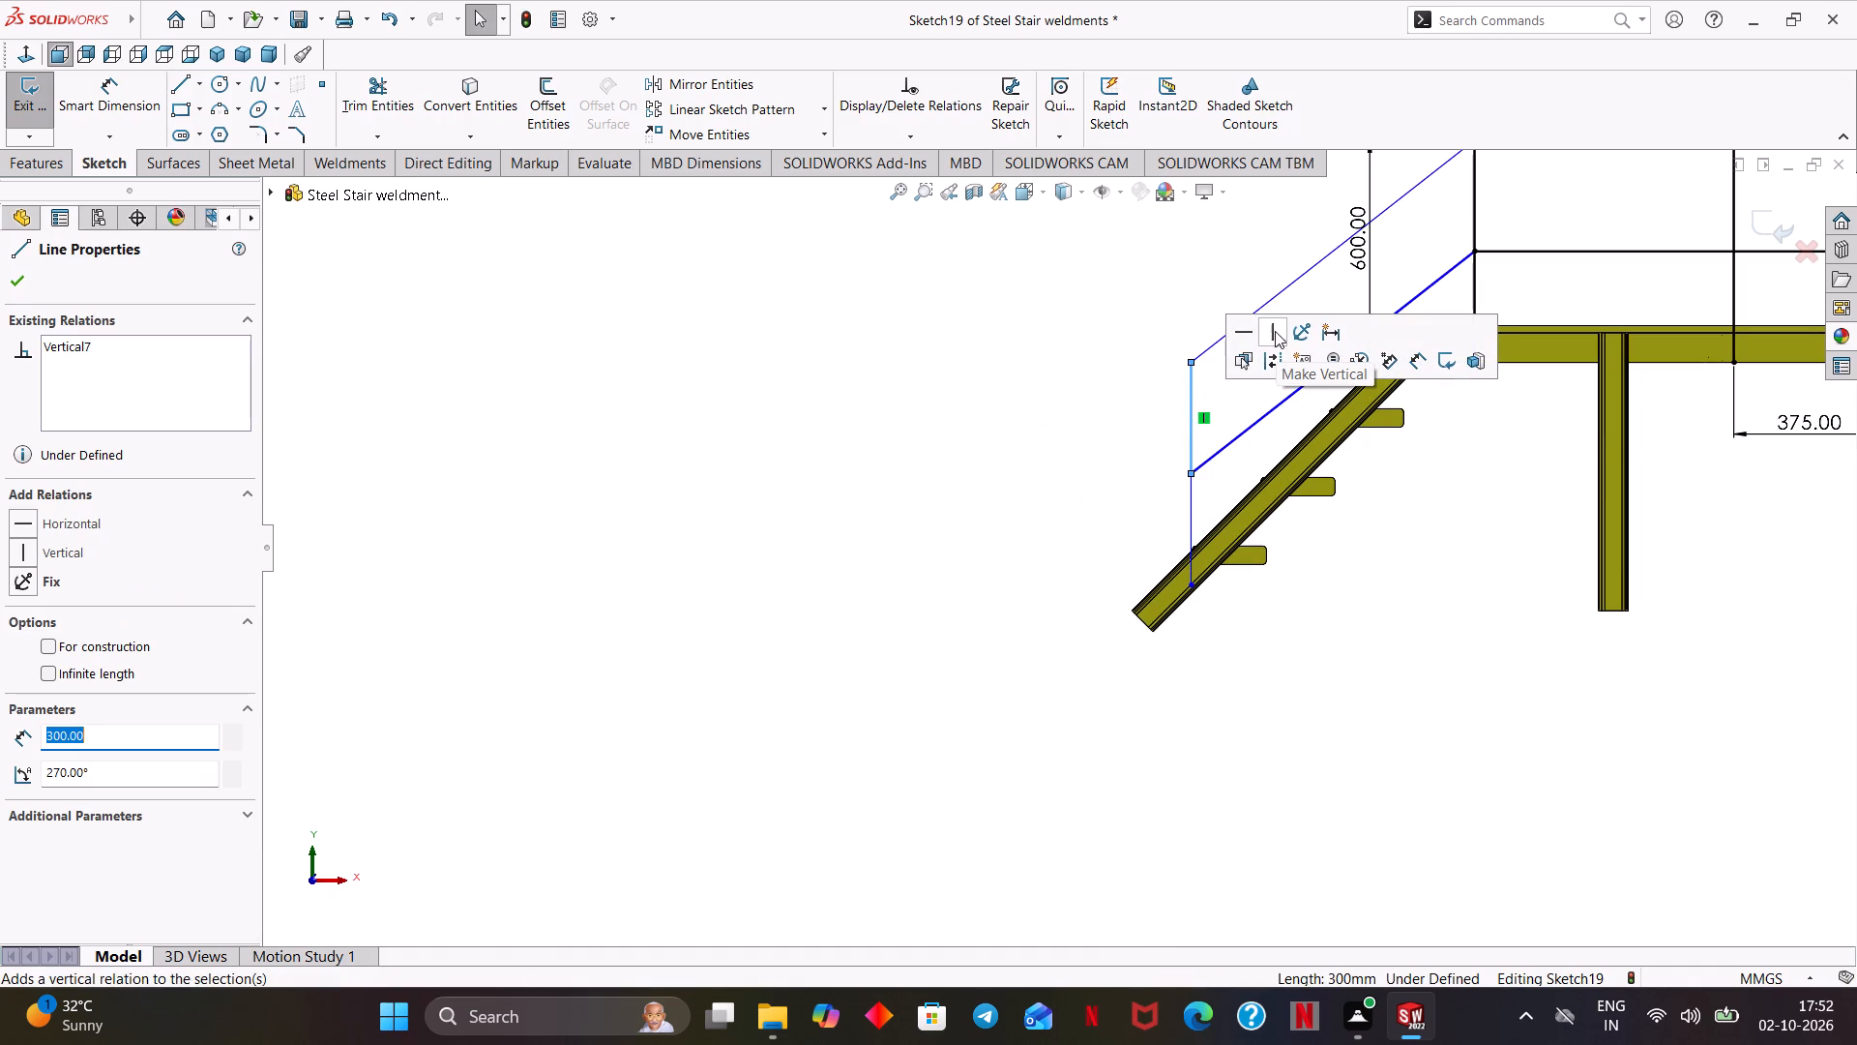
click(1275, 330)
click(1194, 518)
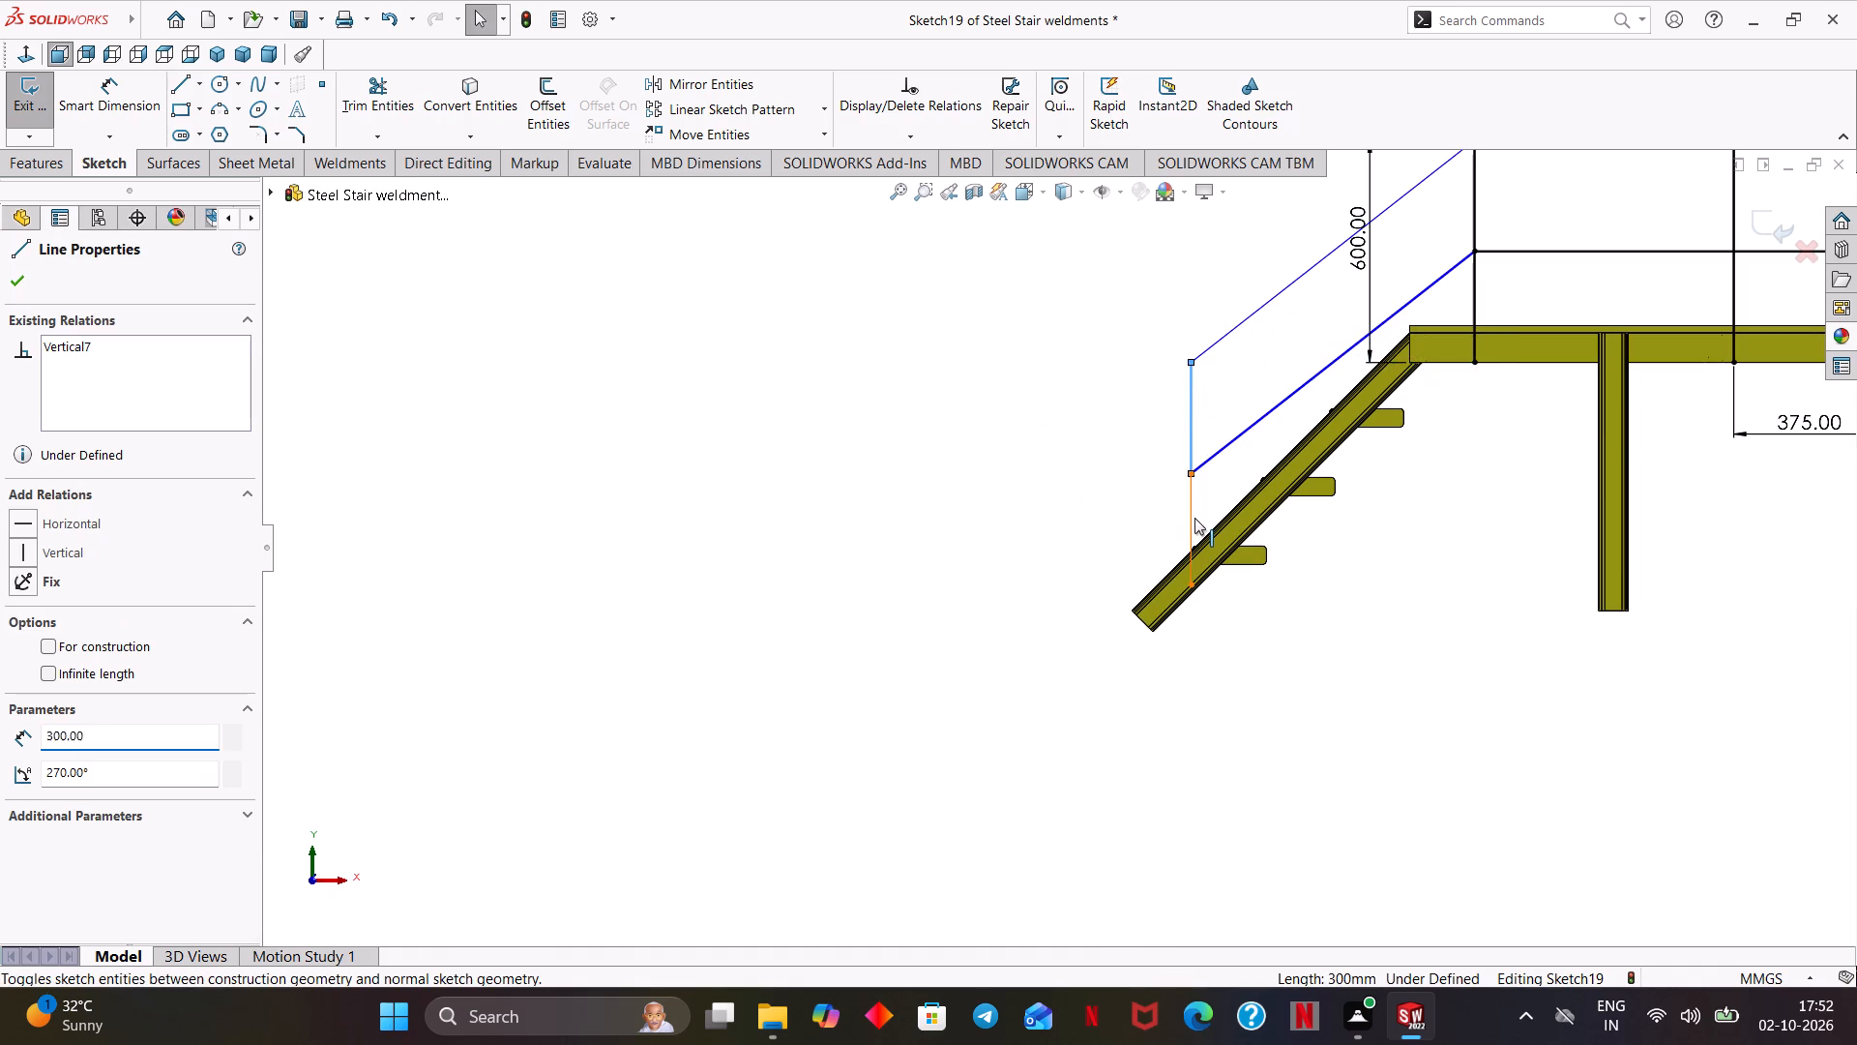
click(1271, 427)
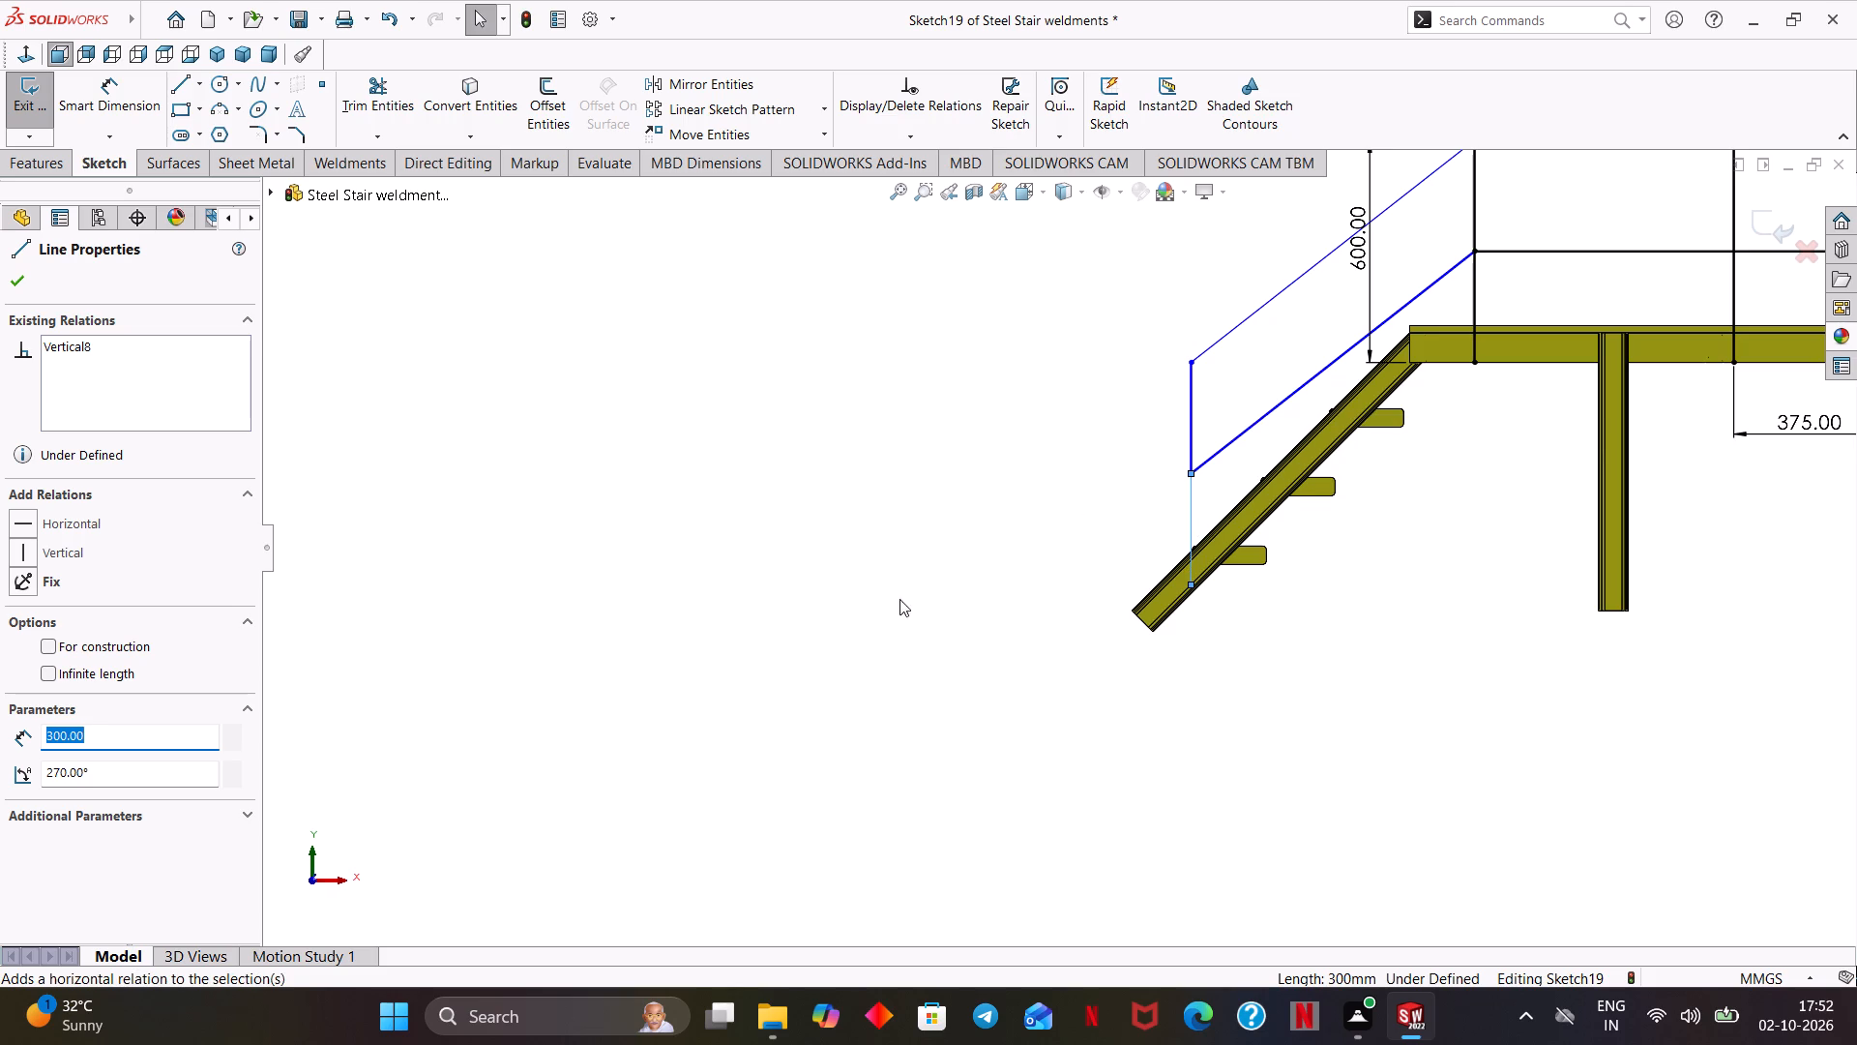
Undo the recent handrail and end post edits, back to before the left stair's end post was moved toward the deck.
key(ctrl+z)
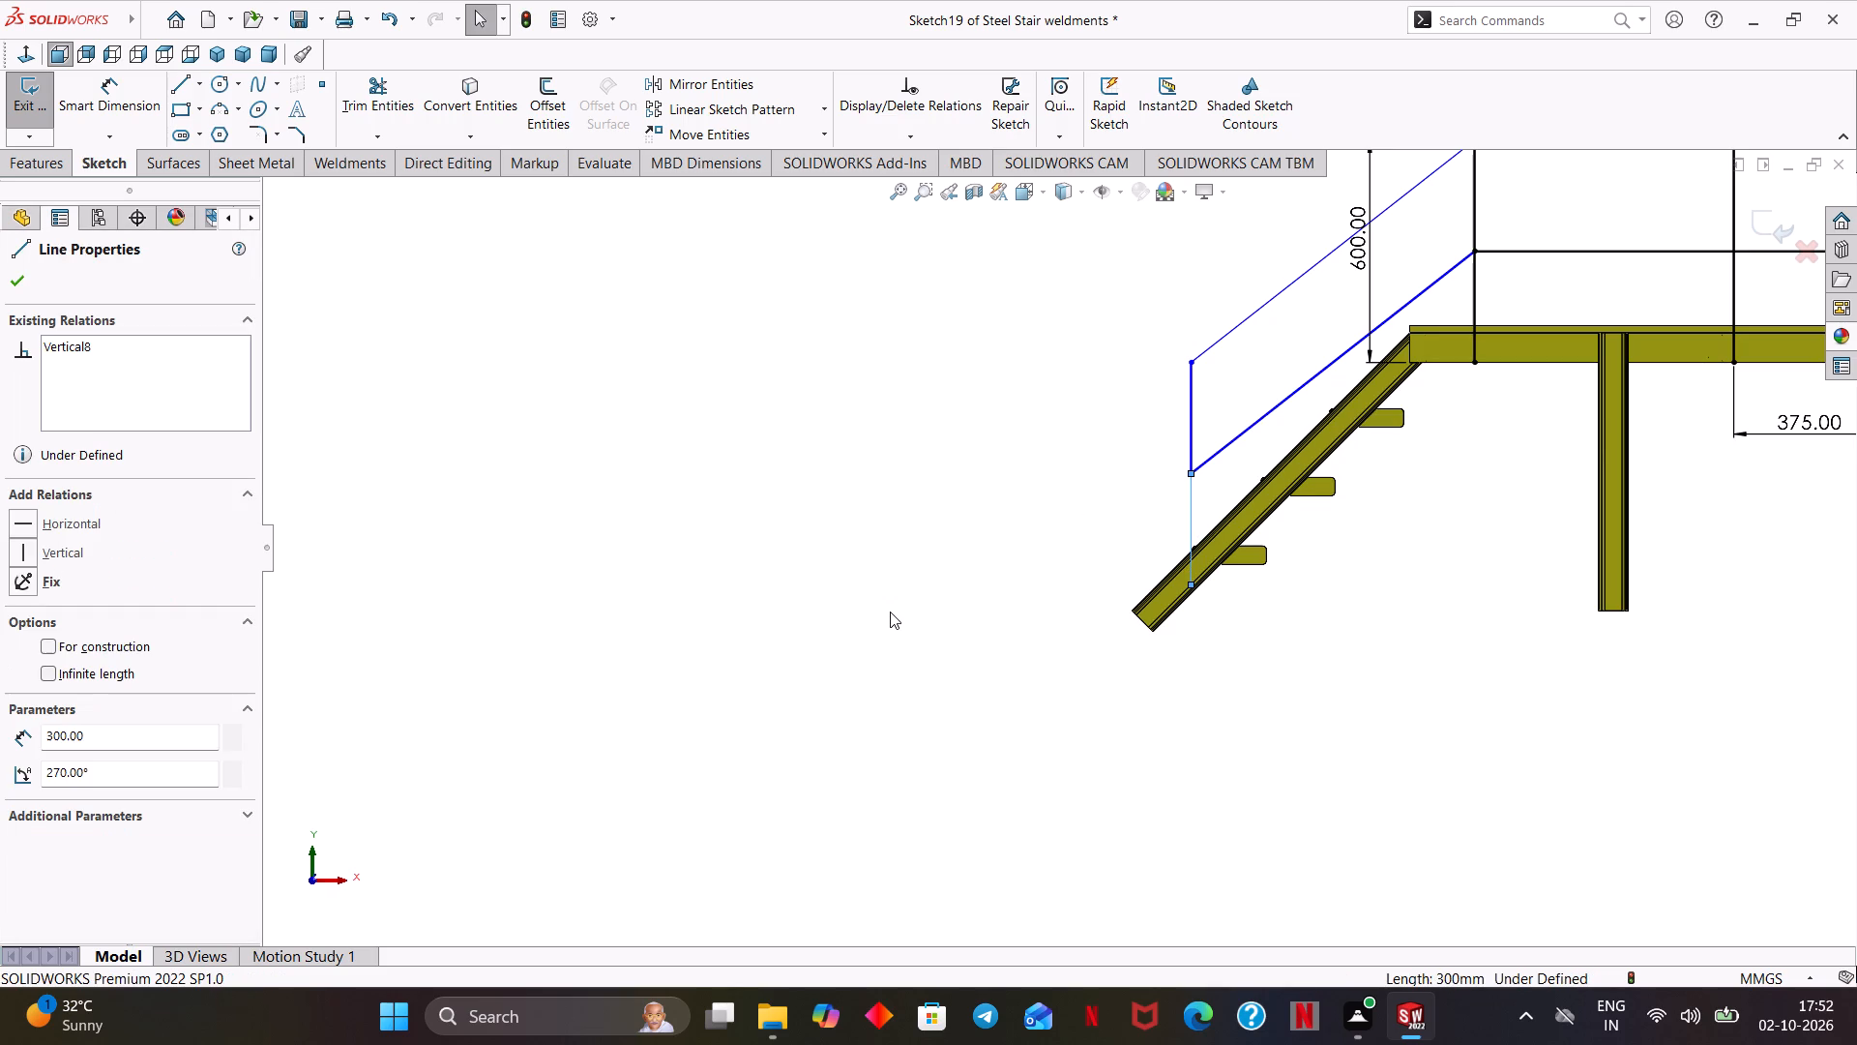
key(ctrl+z)
key(ctrl+z)
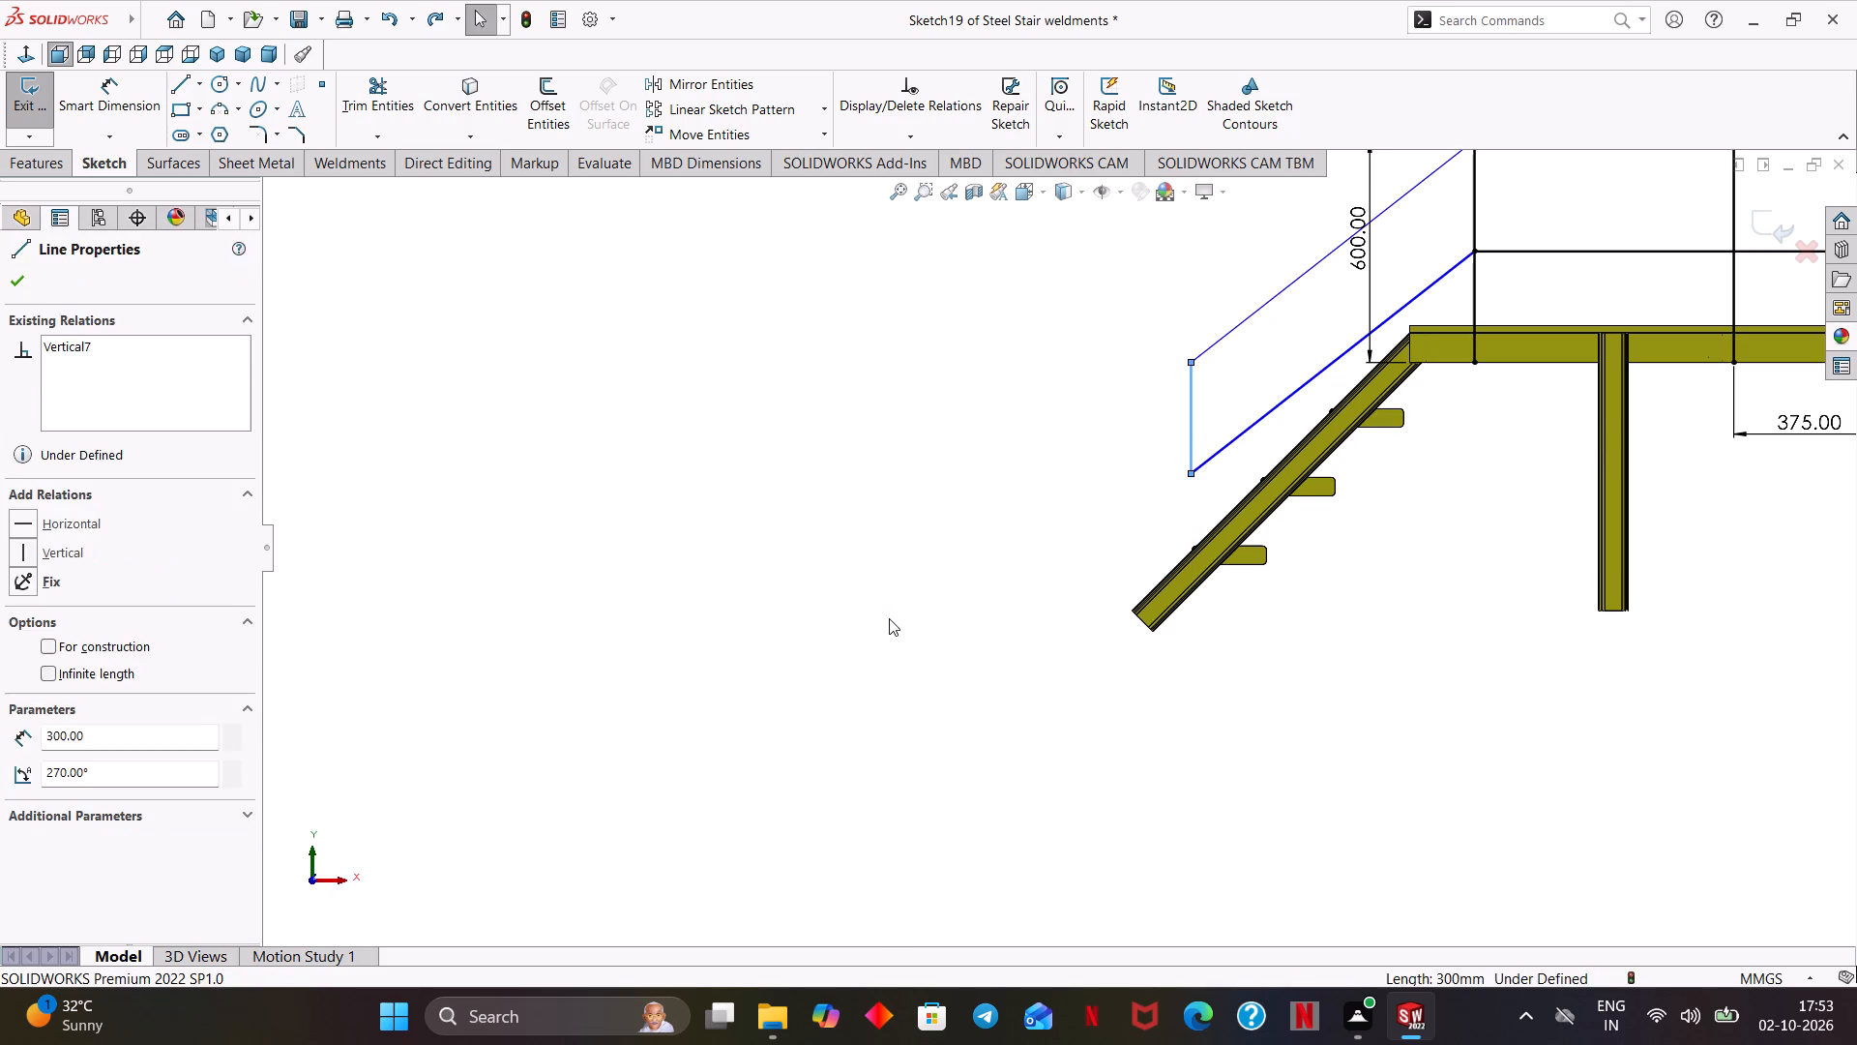
key(ctrl+z)
key(ctrl+z)
key(ctrl+z)
key(ctrl+z)
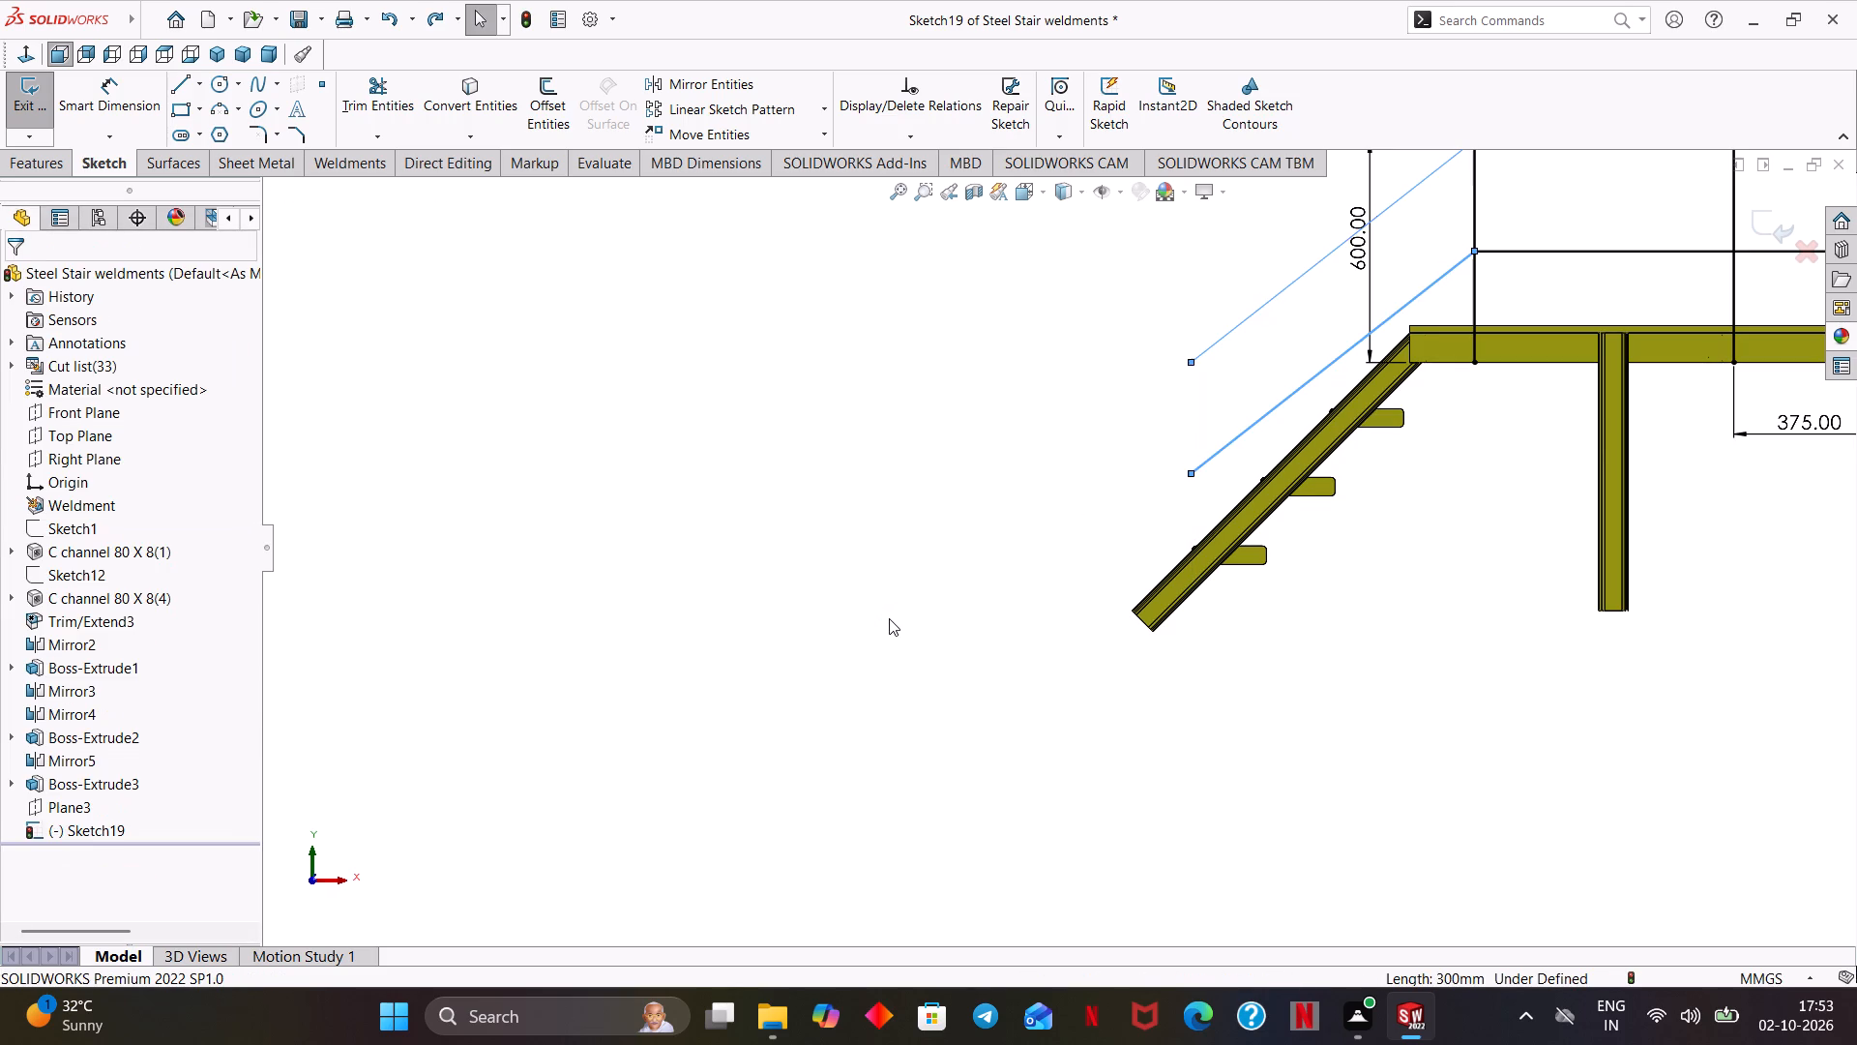
key(ctrl+z)
key(ctrl+z)
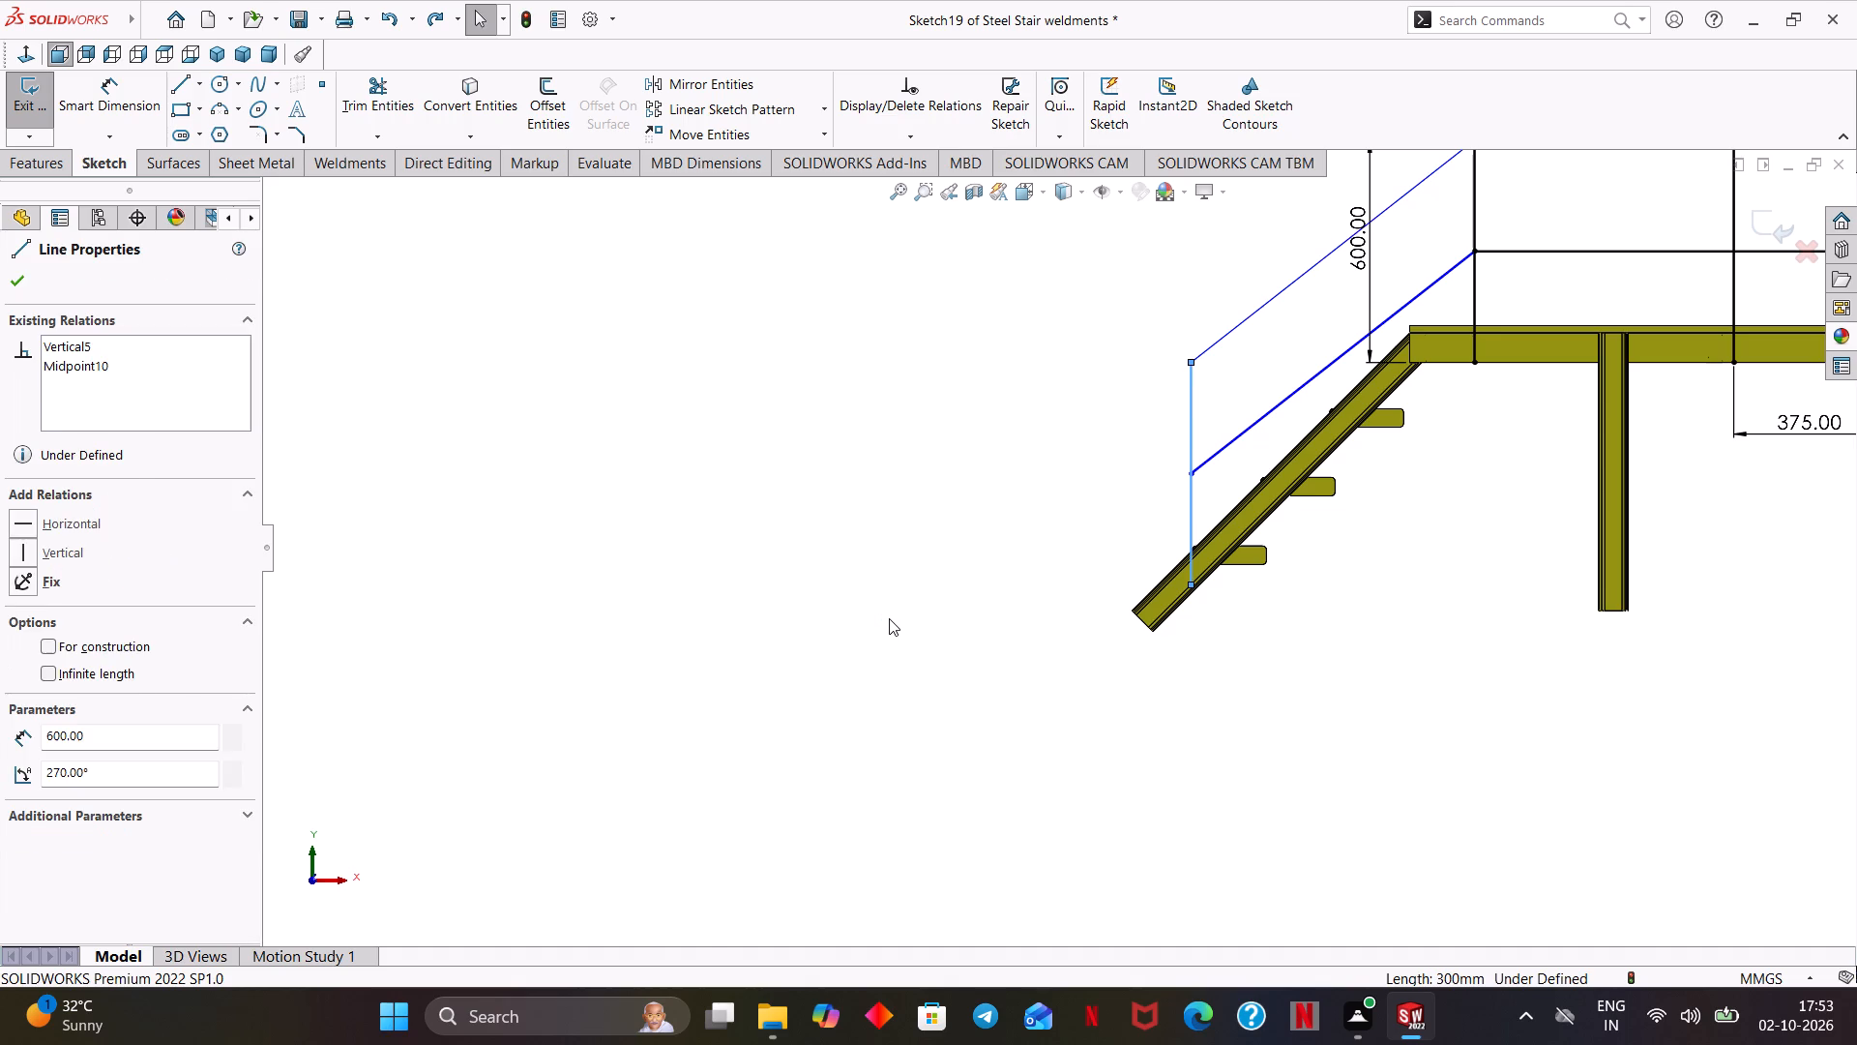
key(ctrl+z)
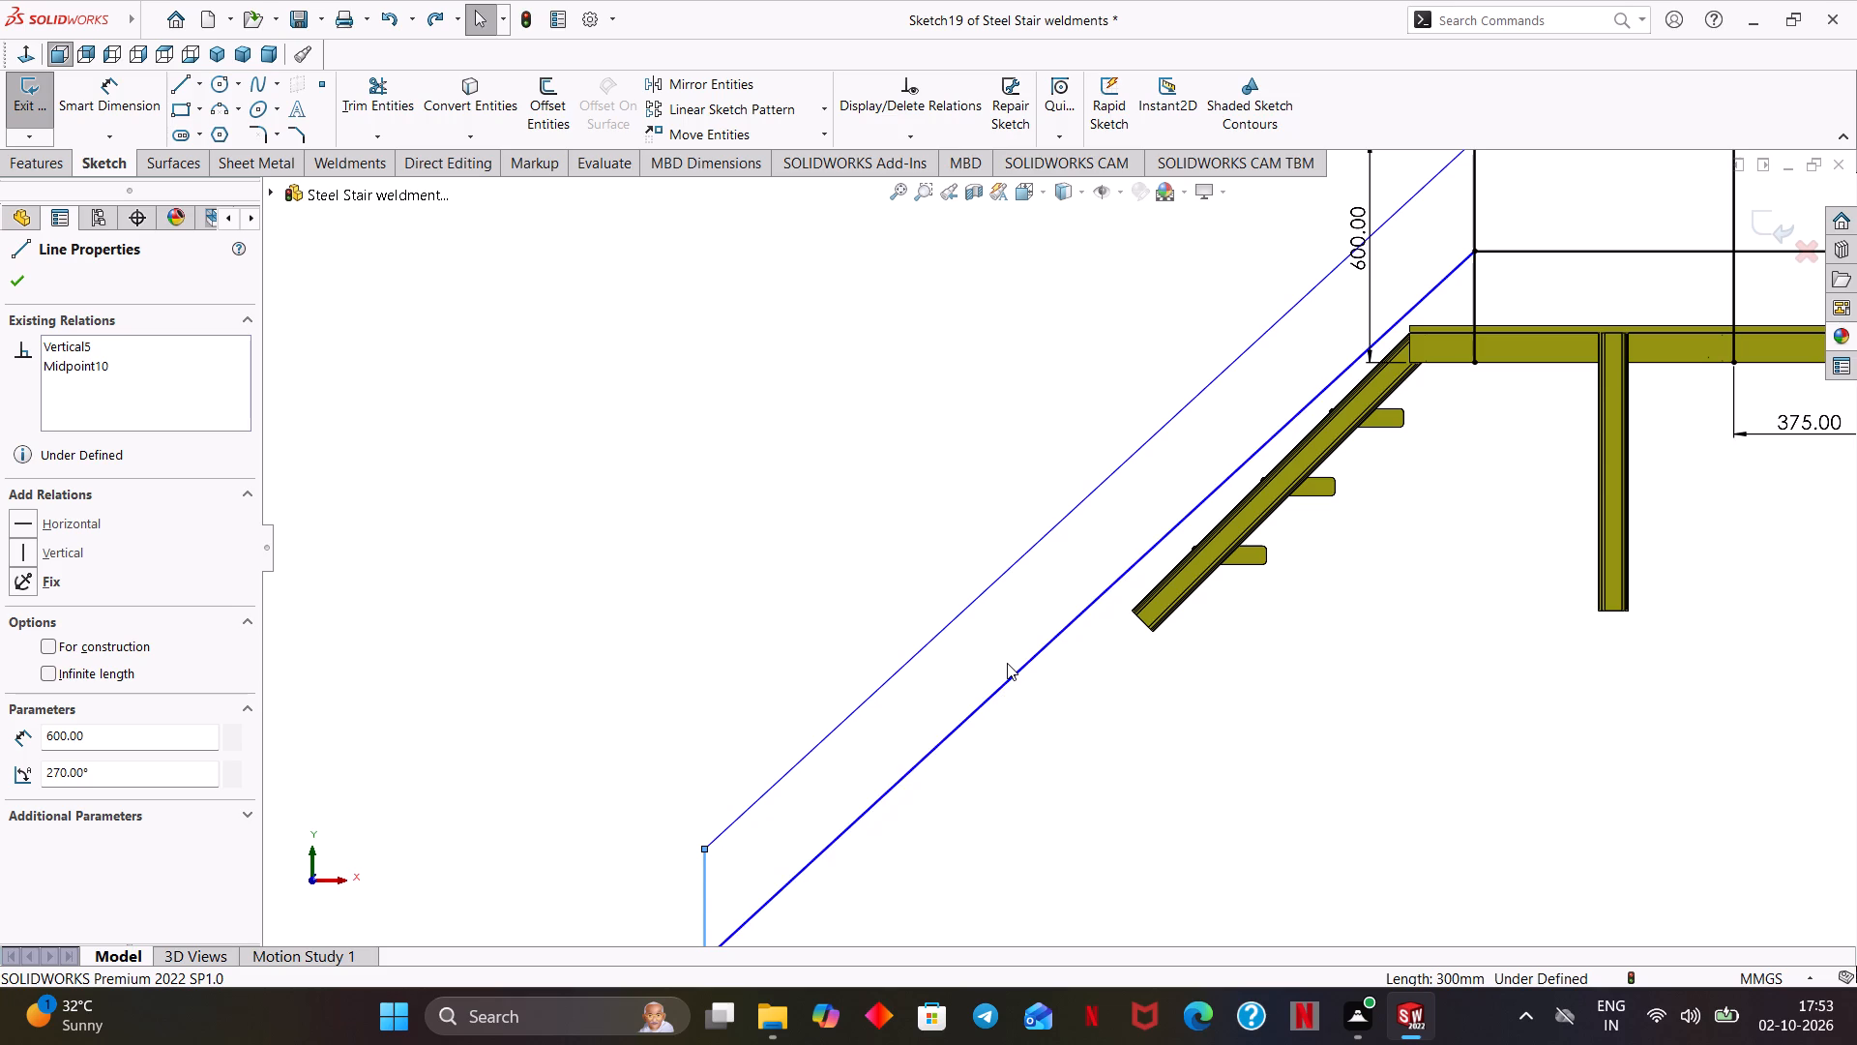
Dimension the vertical distance between the deck's top and mid rails, and try to set it to 350 mm.
scroll(1355, 591, up, 3)
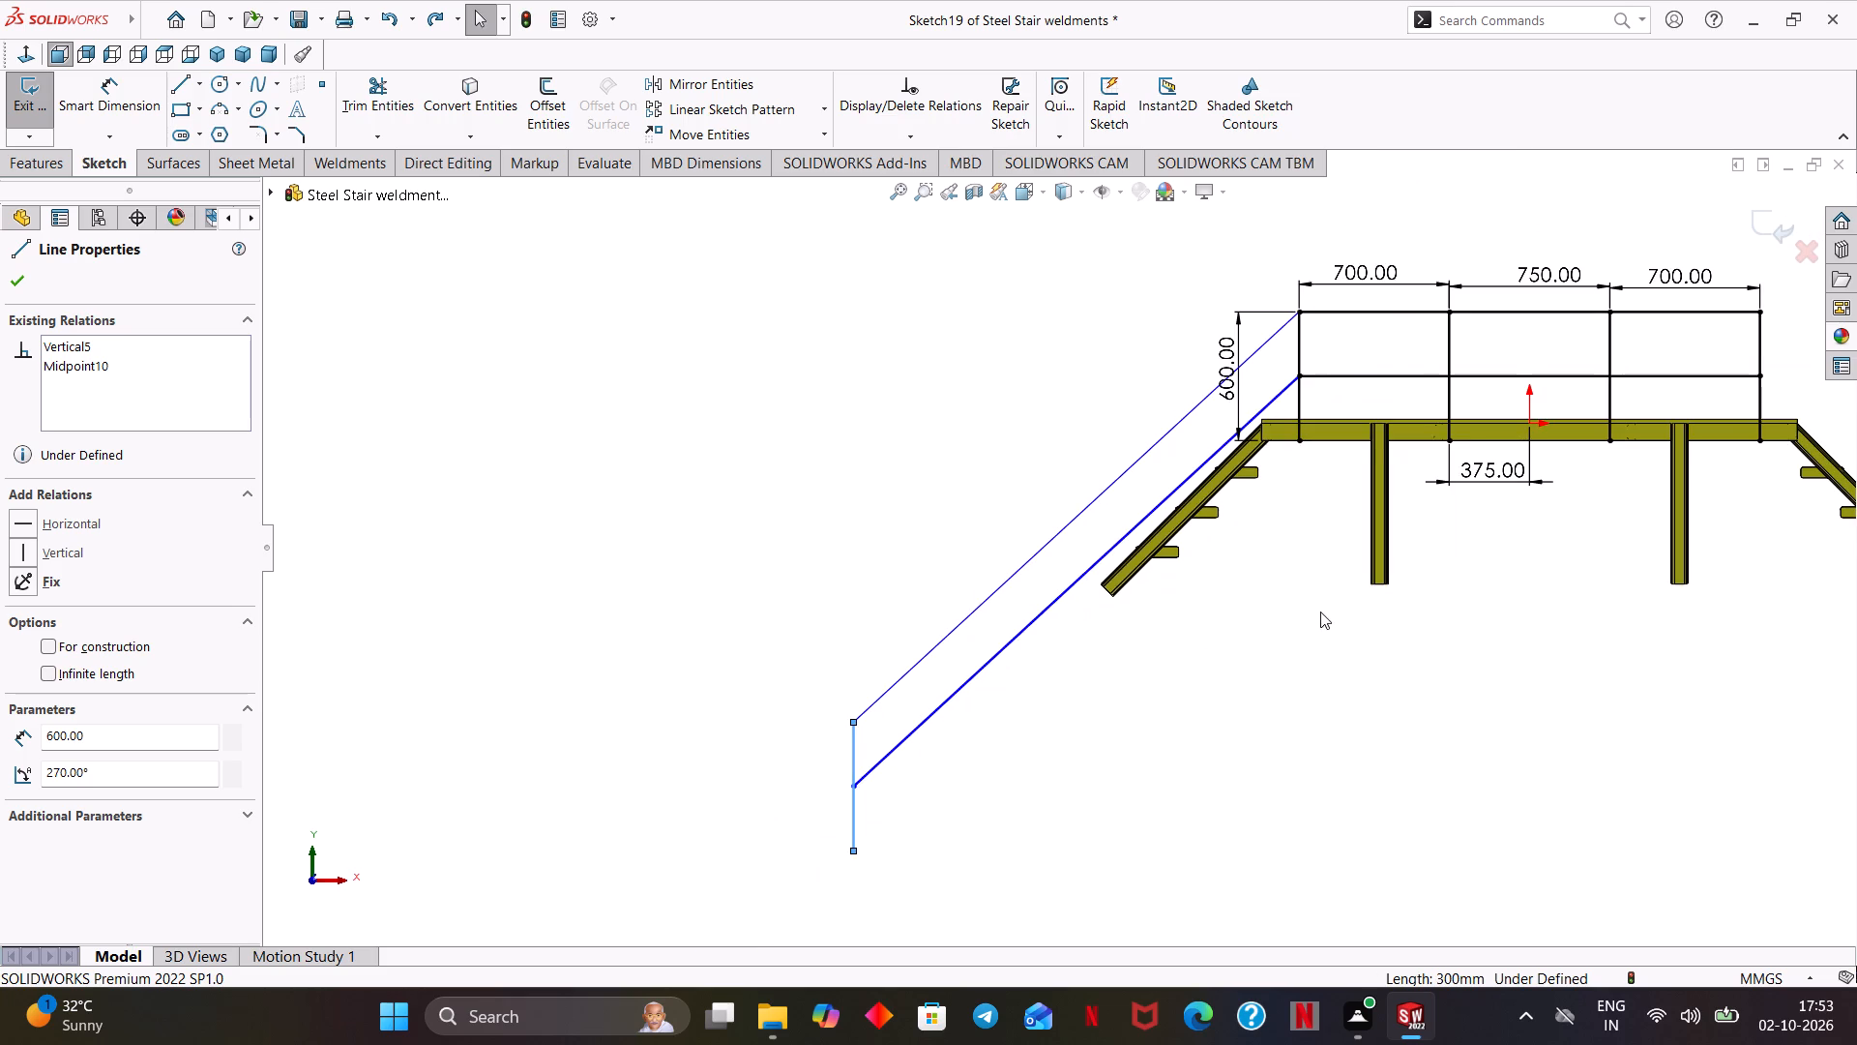
ctrl+middle_drag(1333, 604, 1128, 729)
click(95, 123)
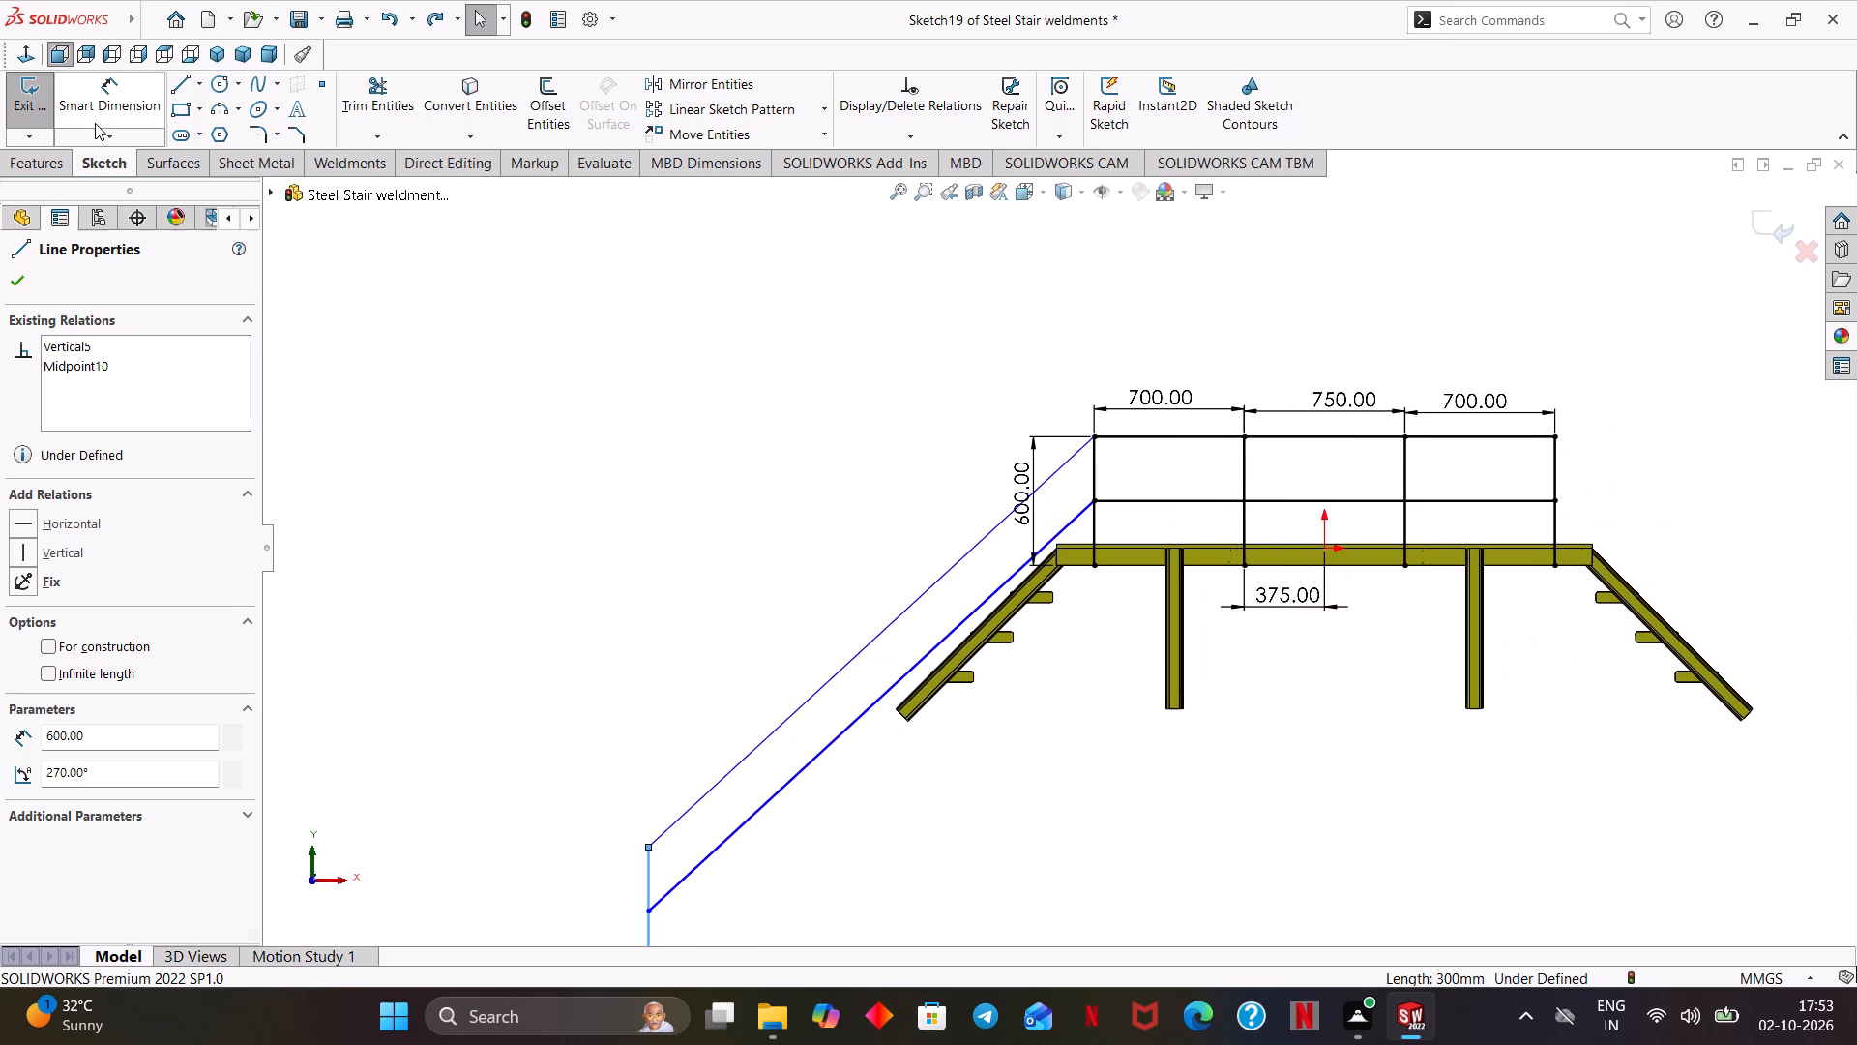
scroll(949, 330, down, 2)
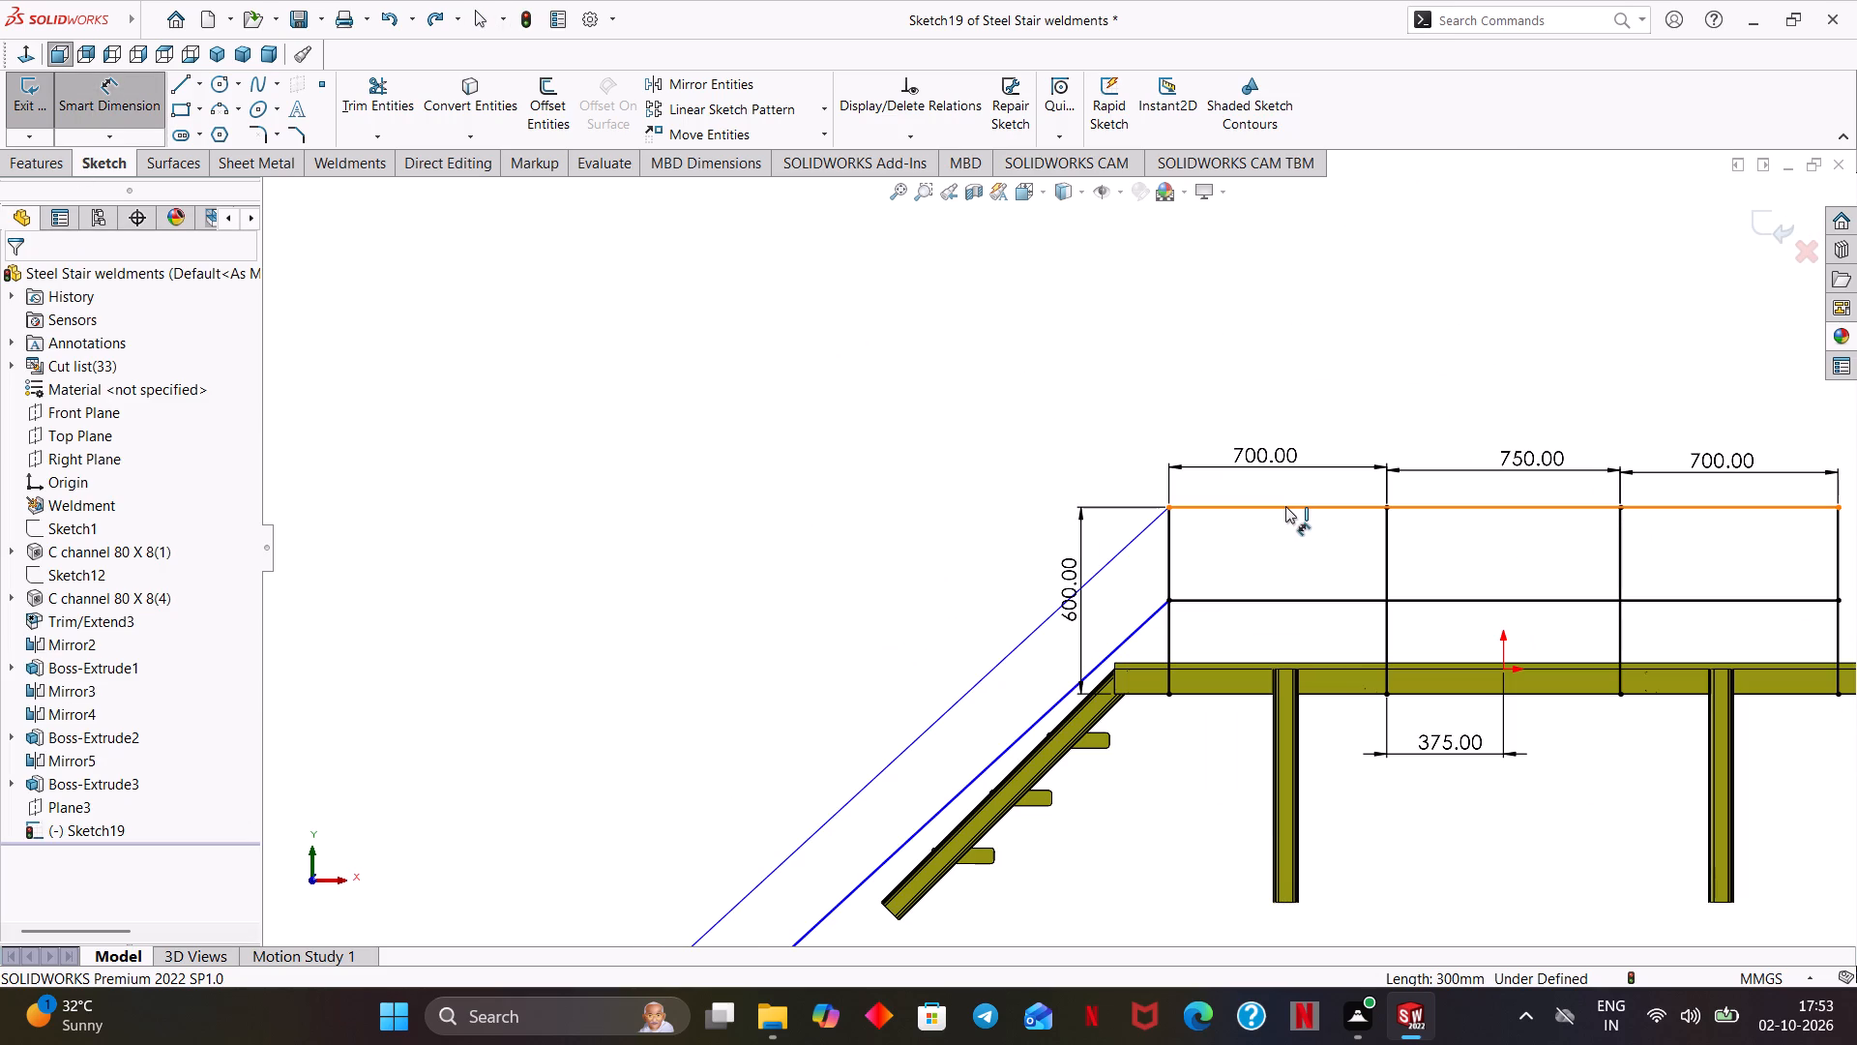
click(1285, 506)
click(1283, 595)
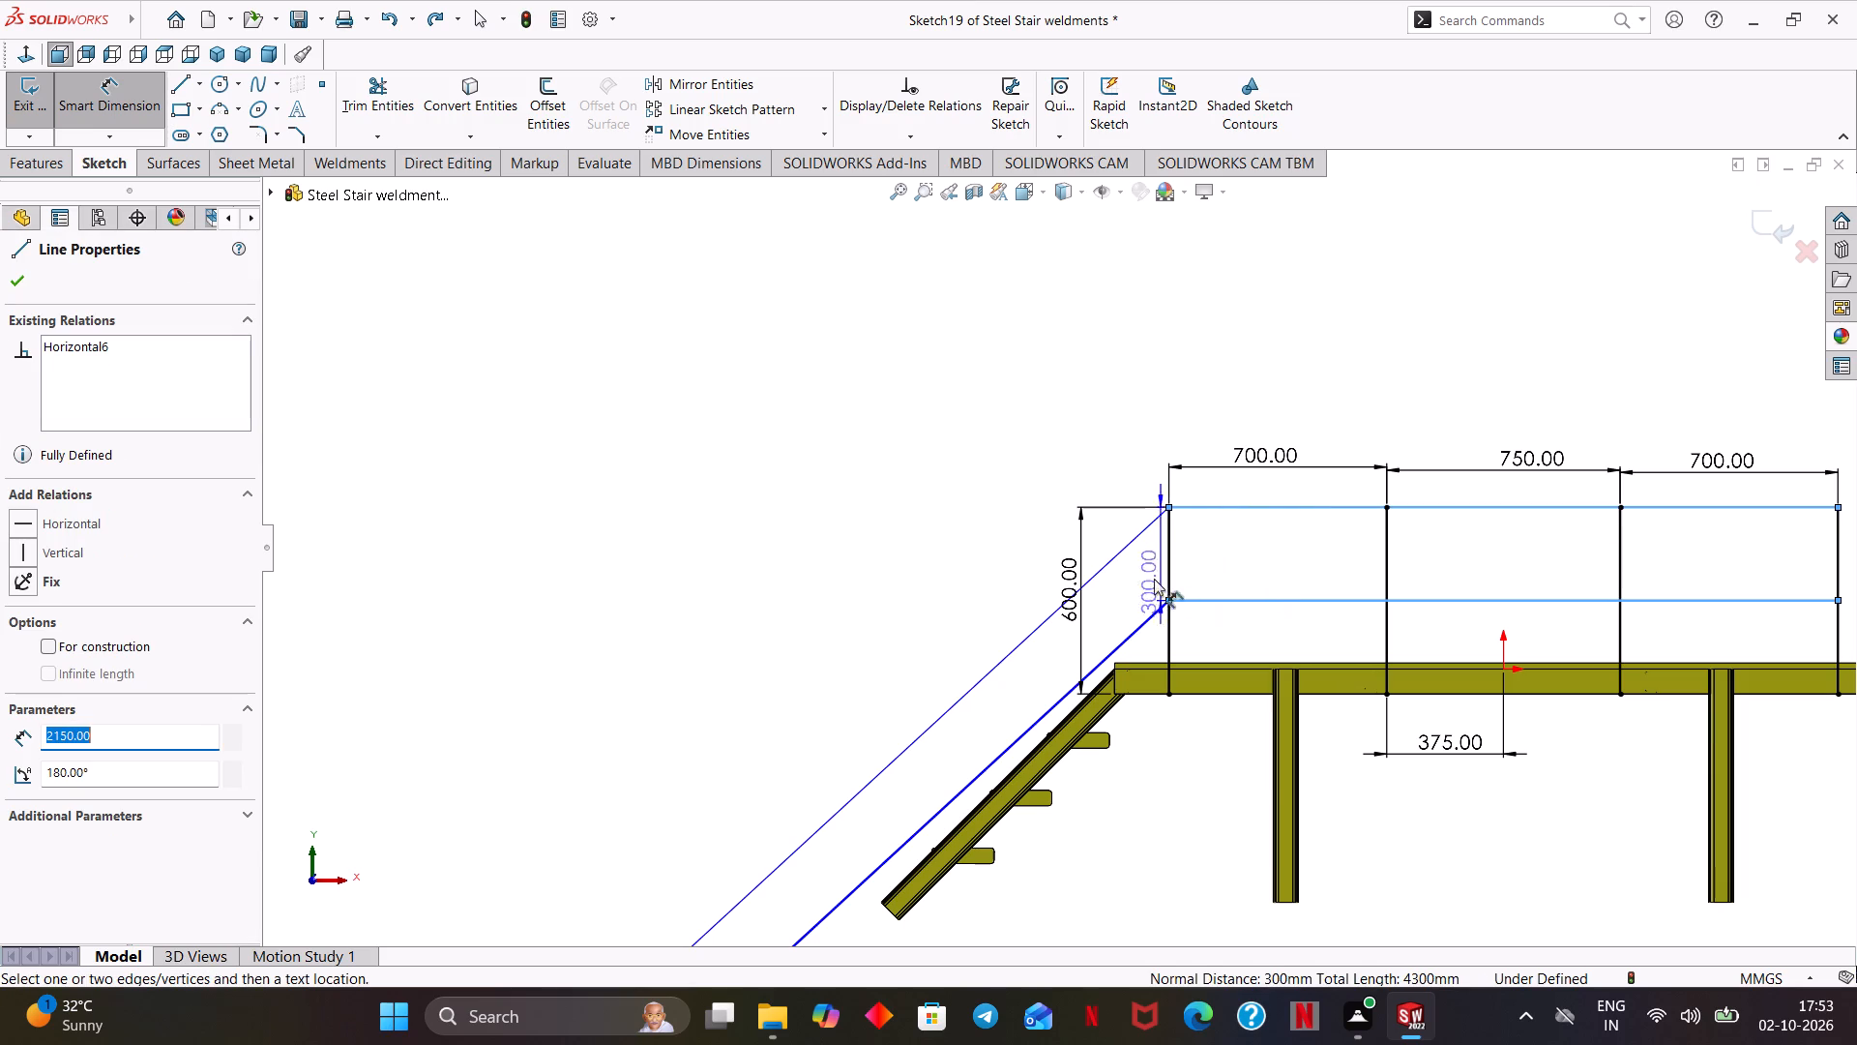
click(957, 538)
text(350)
key(Return)
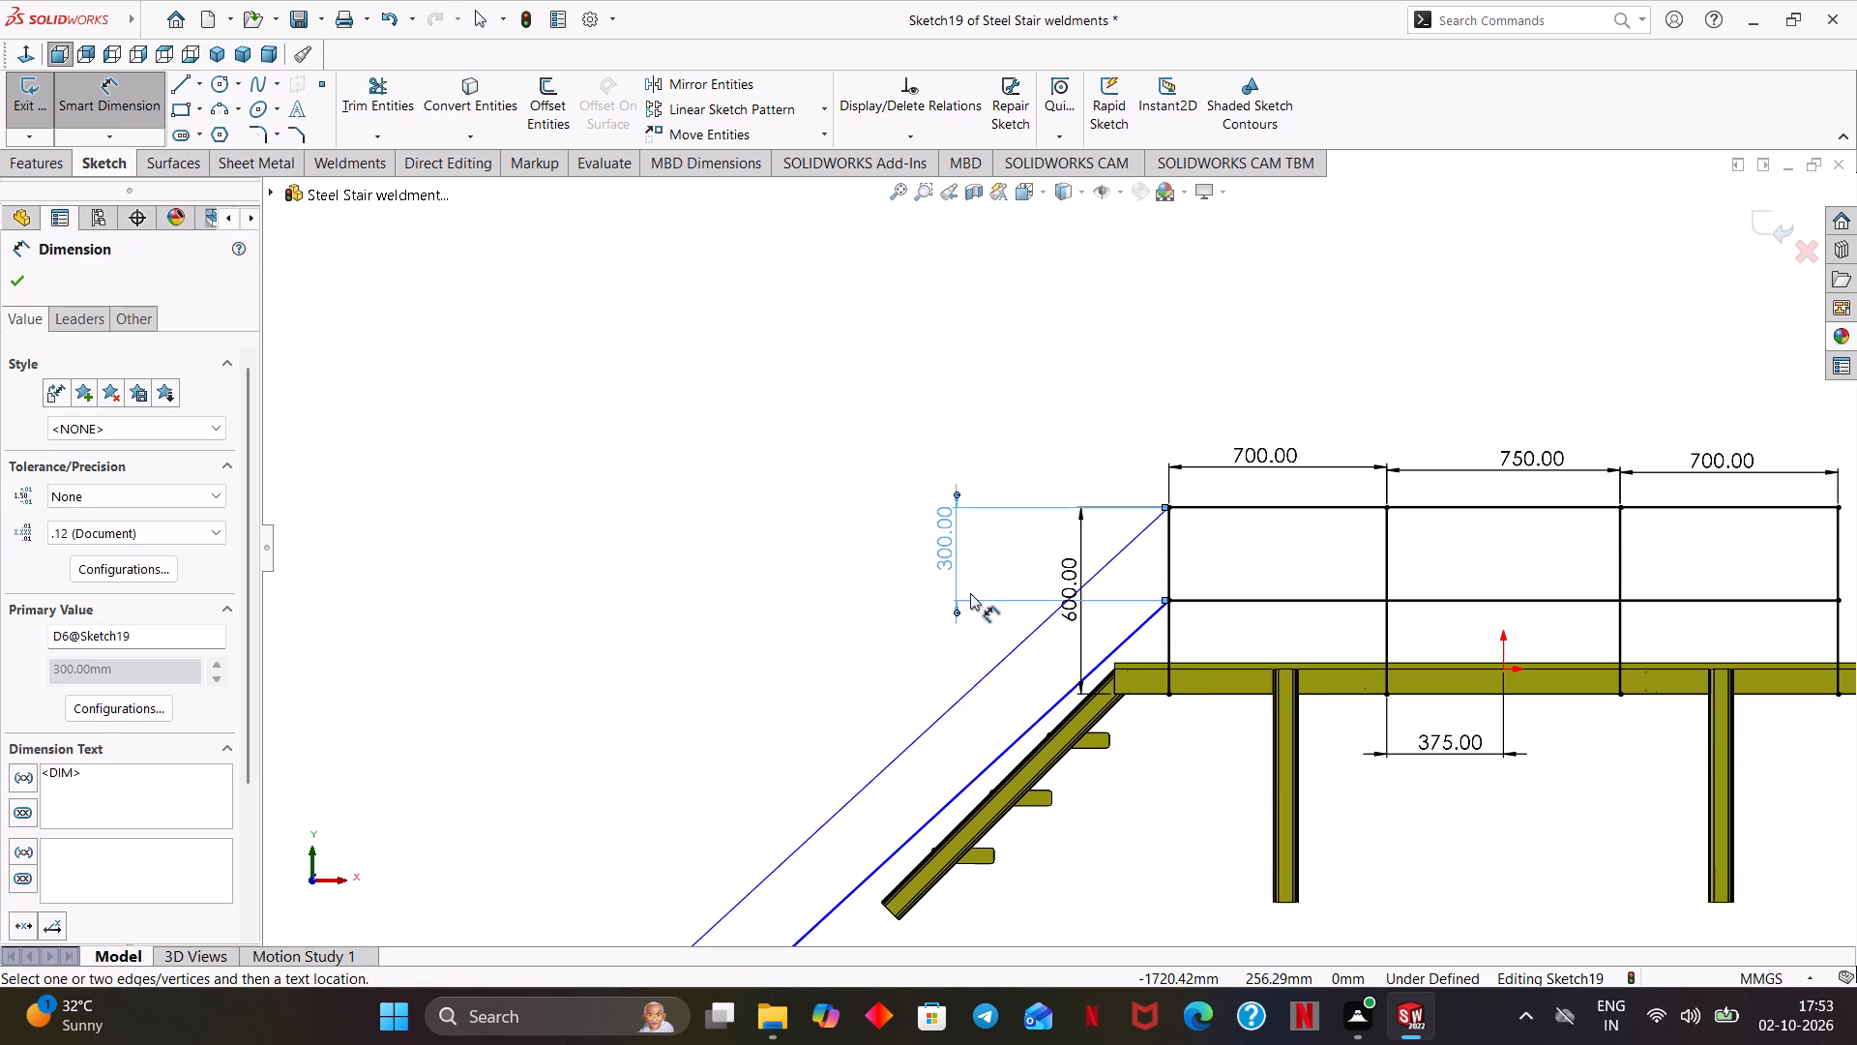
click(932, 557)
double_click(945, 552)
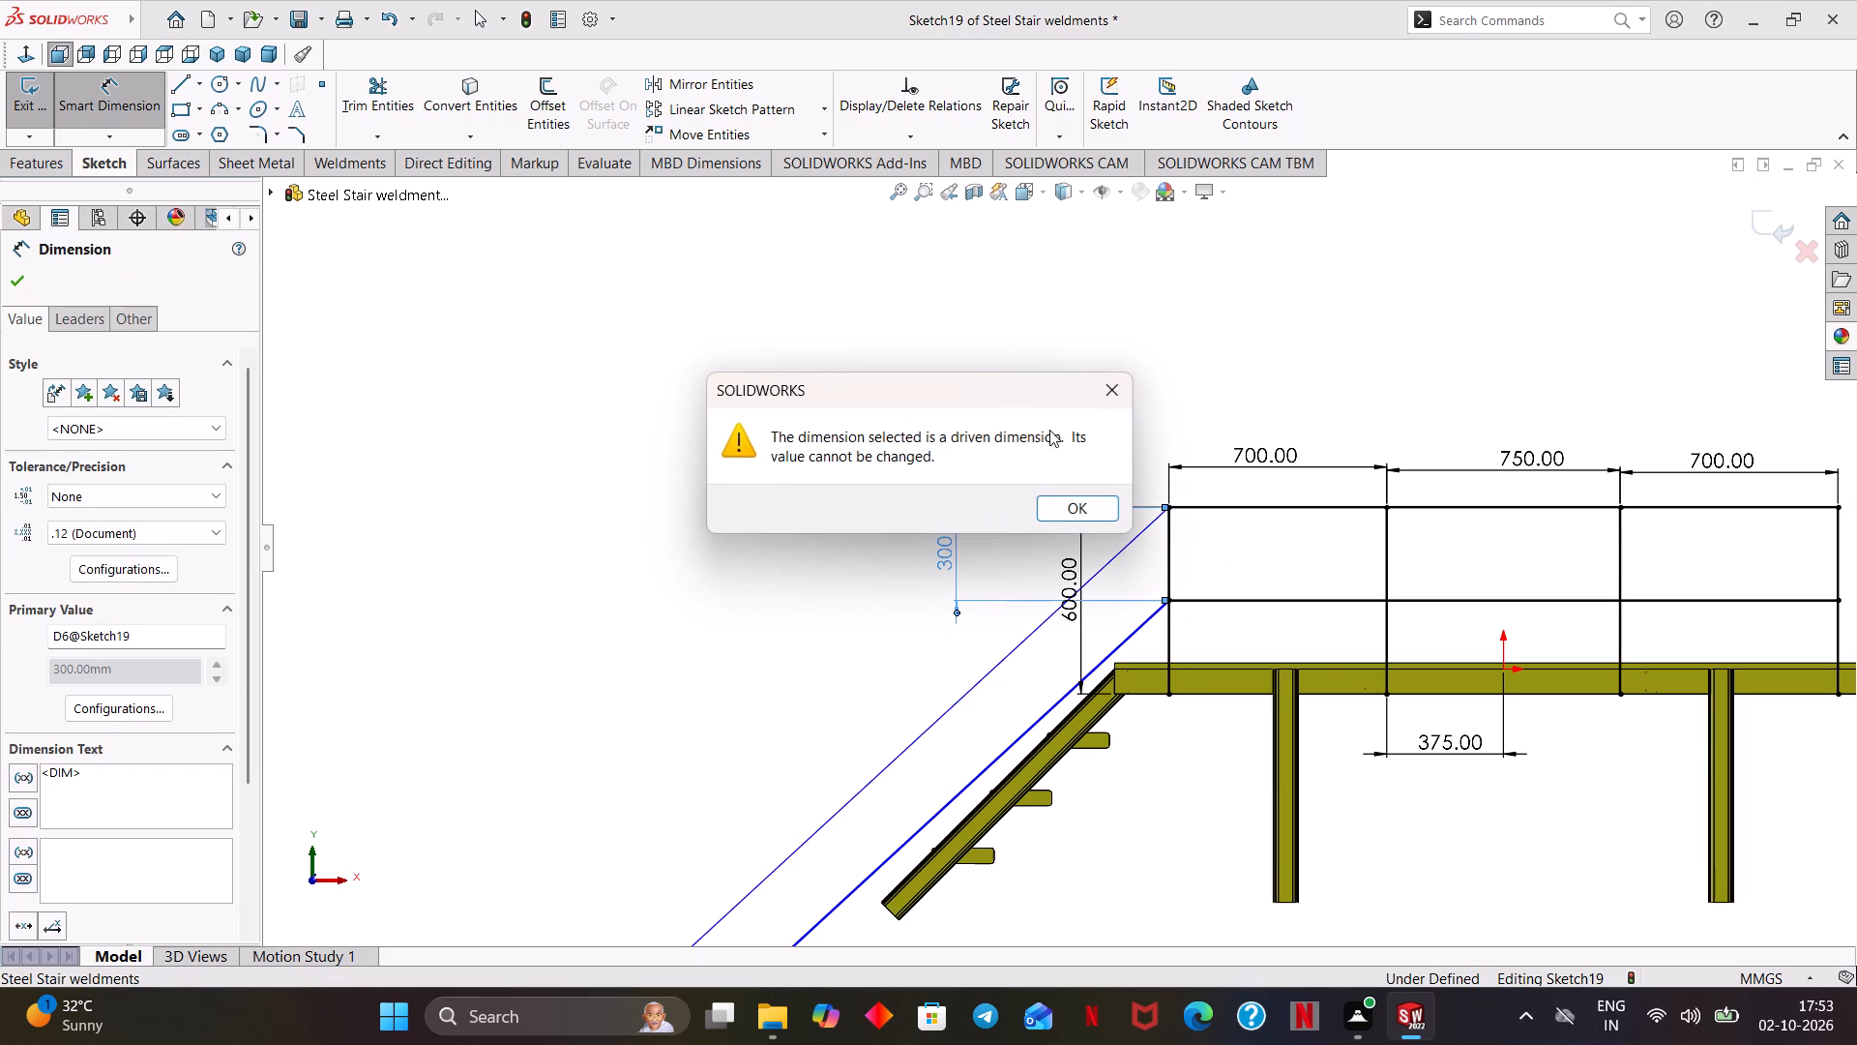
click(1105, 395)
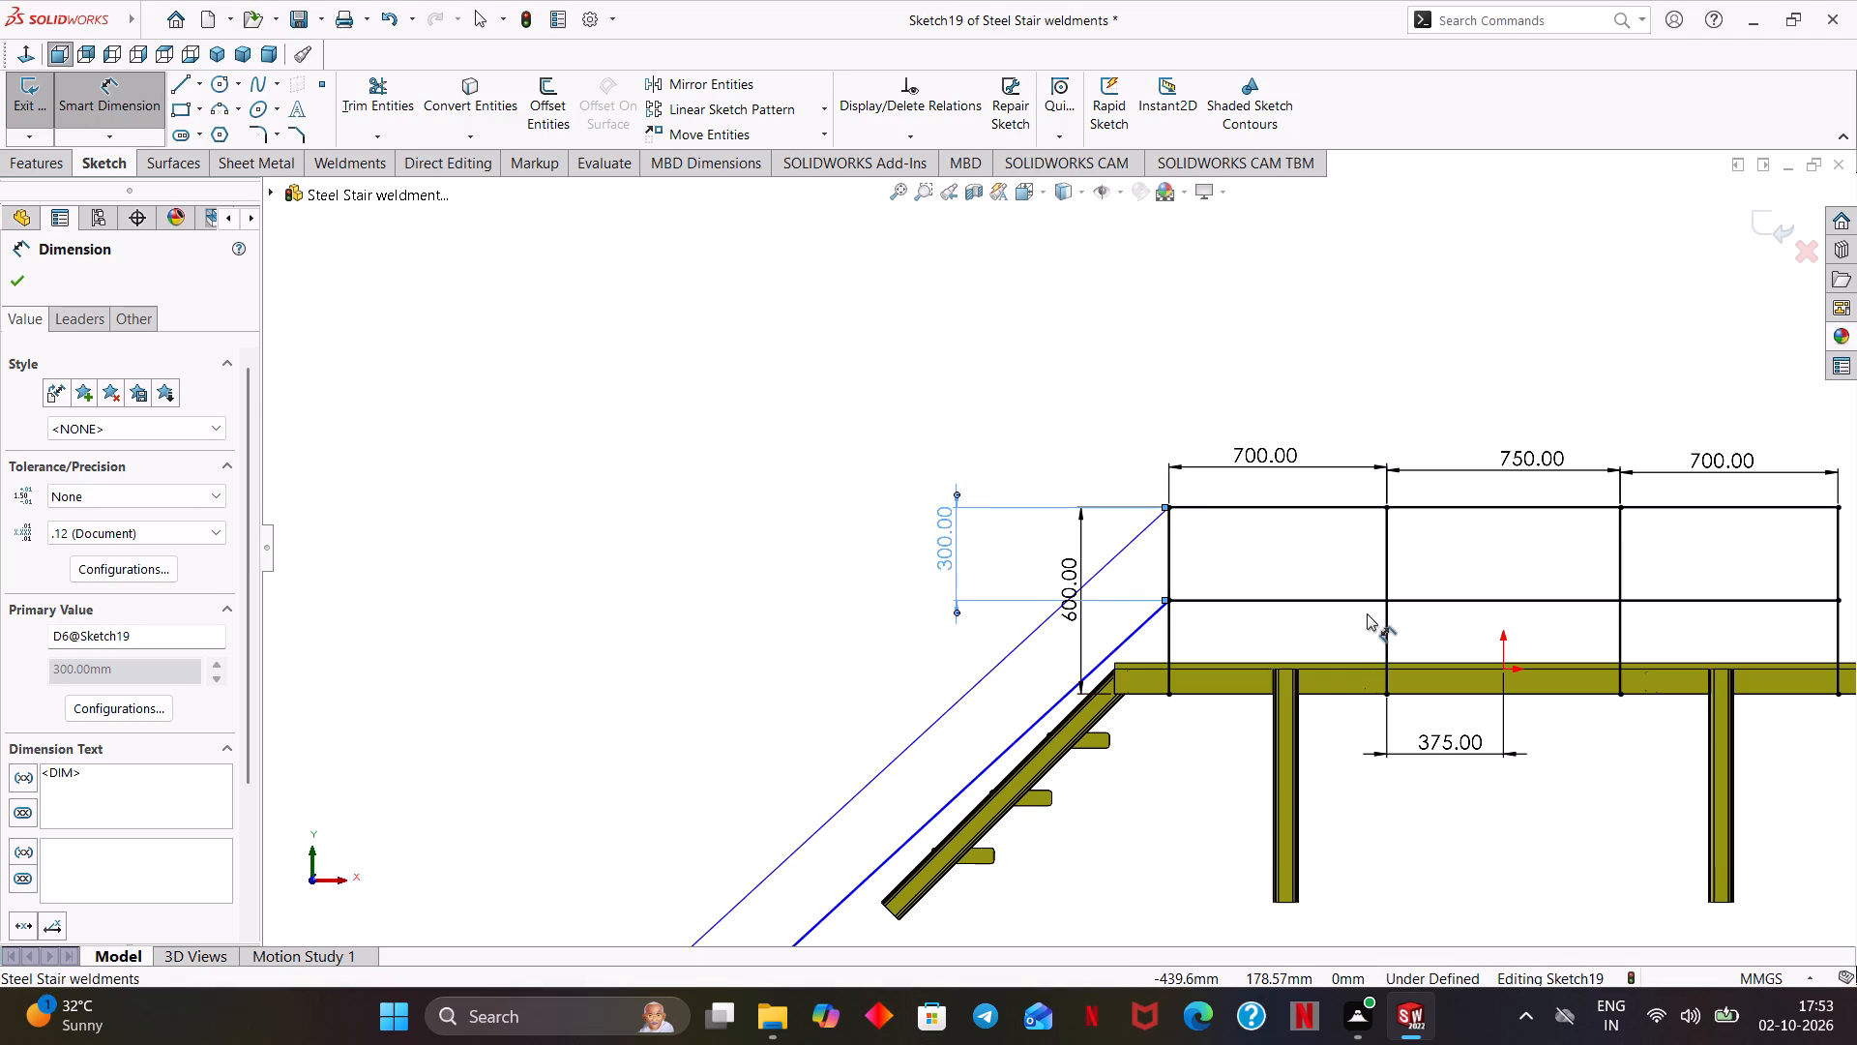
Move the vertical dimension between the deck's top and mid rails into the bay beside the left stair, and try to edit its value.
drag(948, 551, 1223, 543)
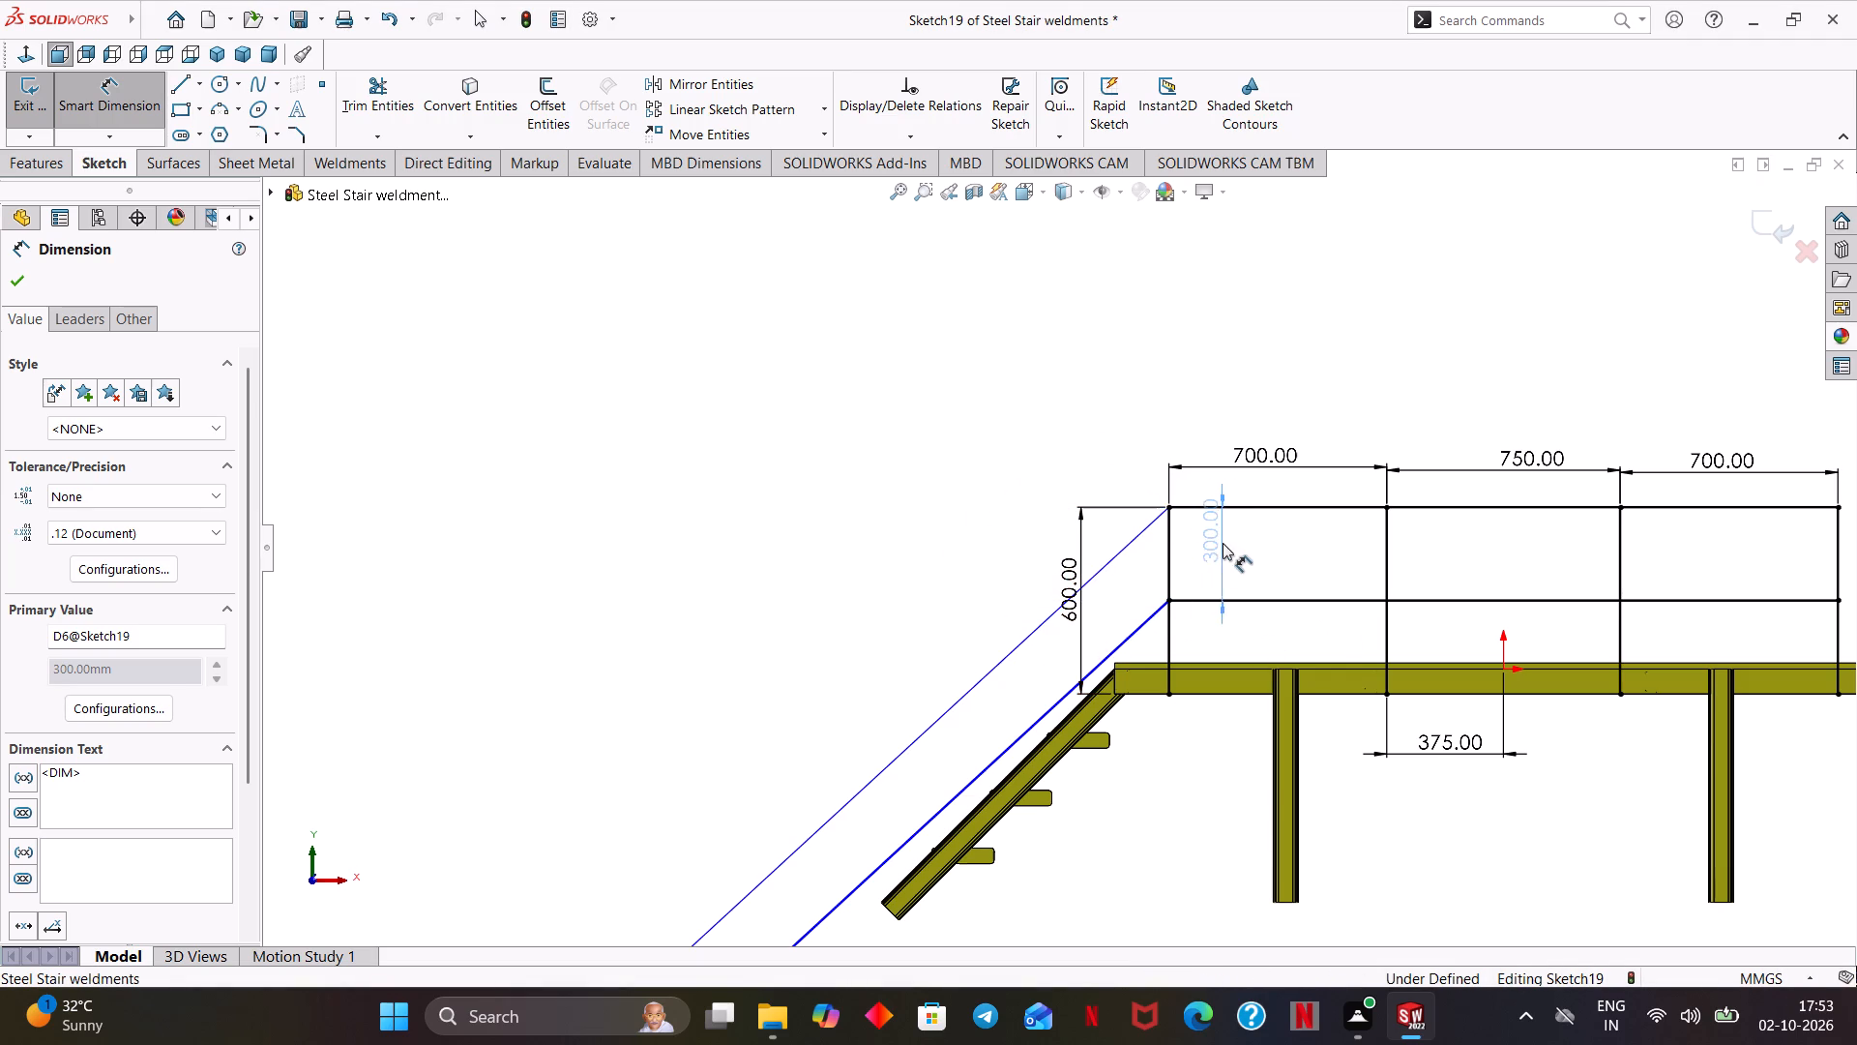
drag(1223, 543, 1272, 562)
double_click(1277, 547)
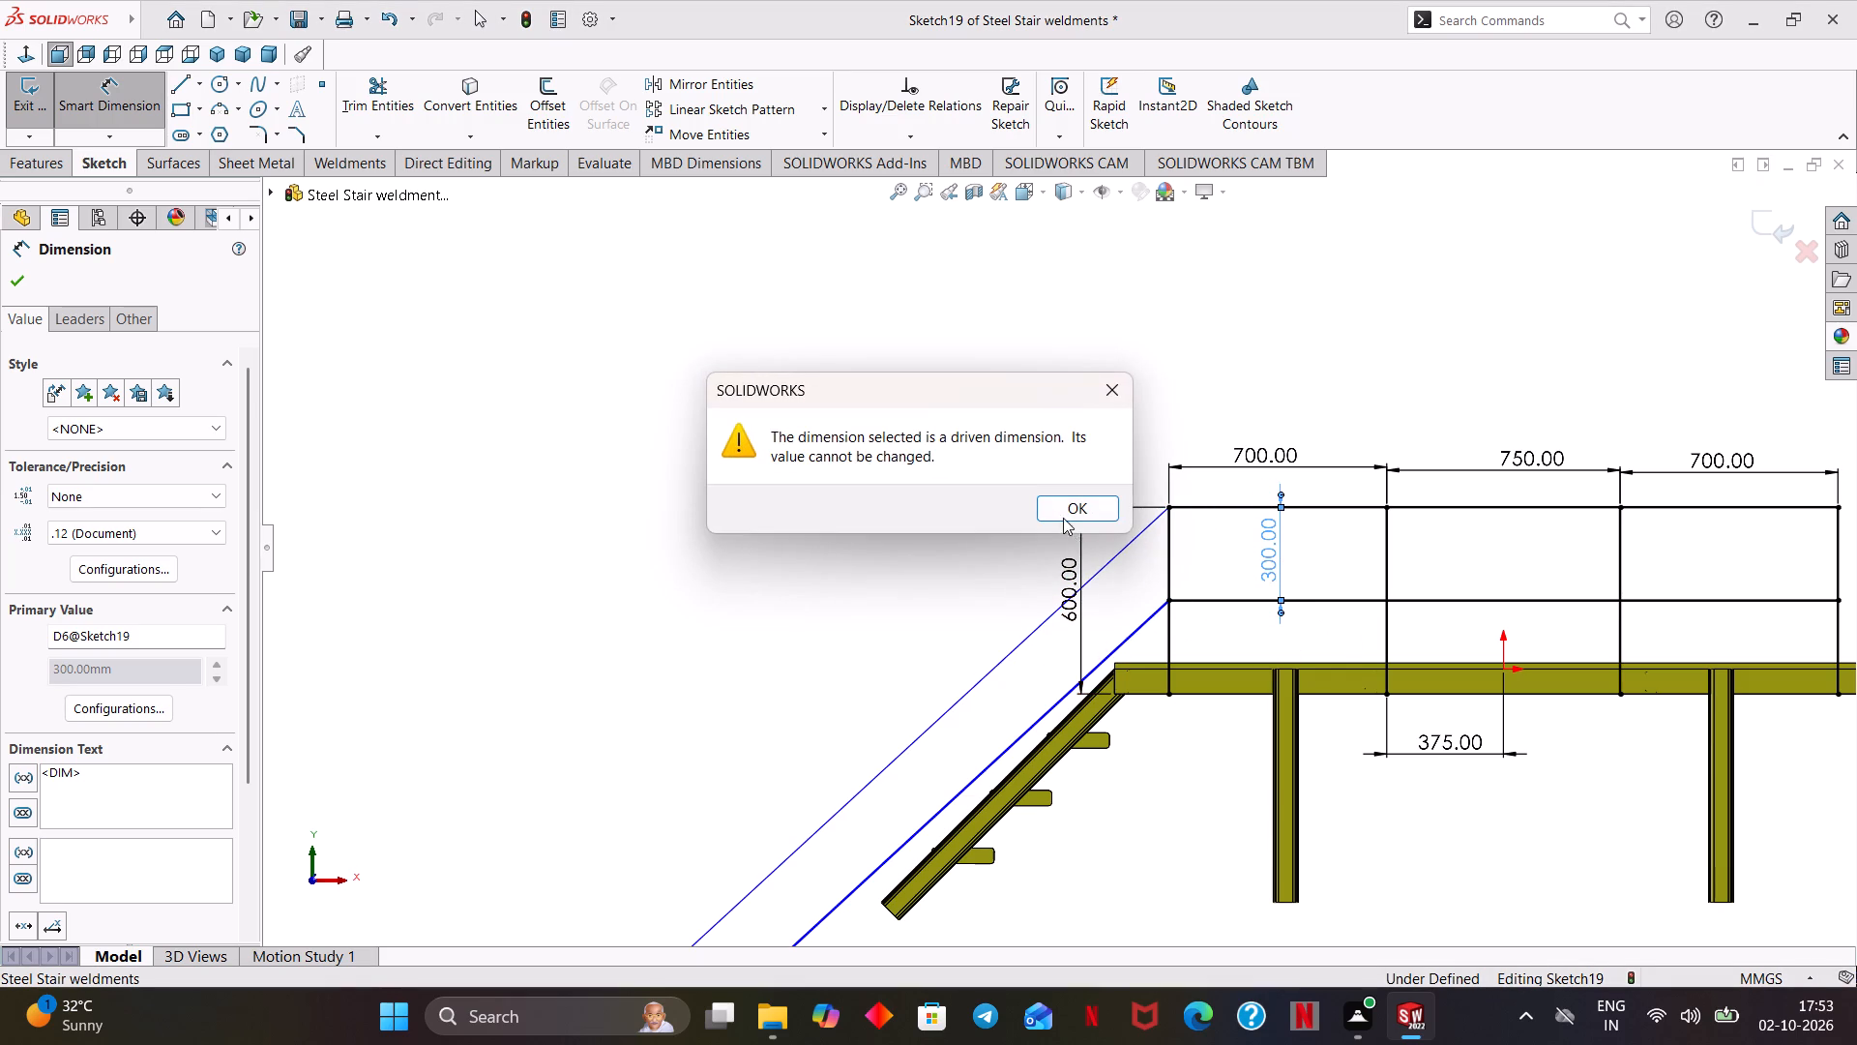
click(1063, 514)
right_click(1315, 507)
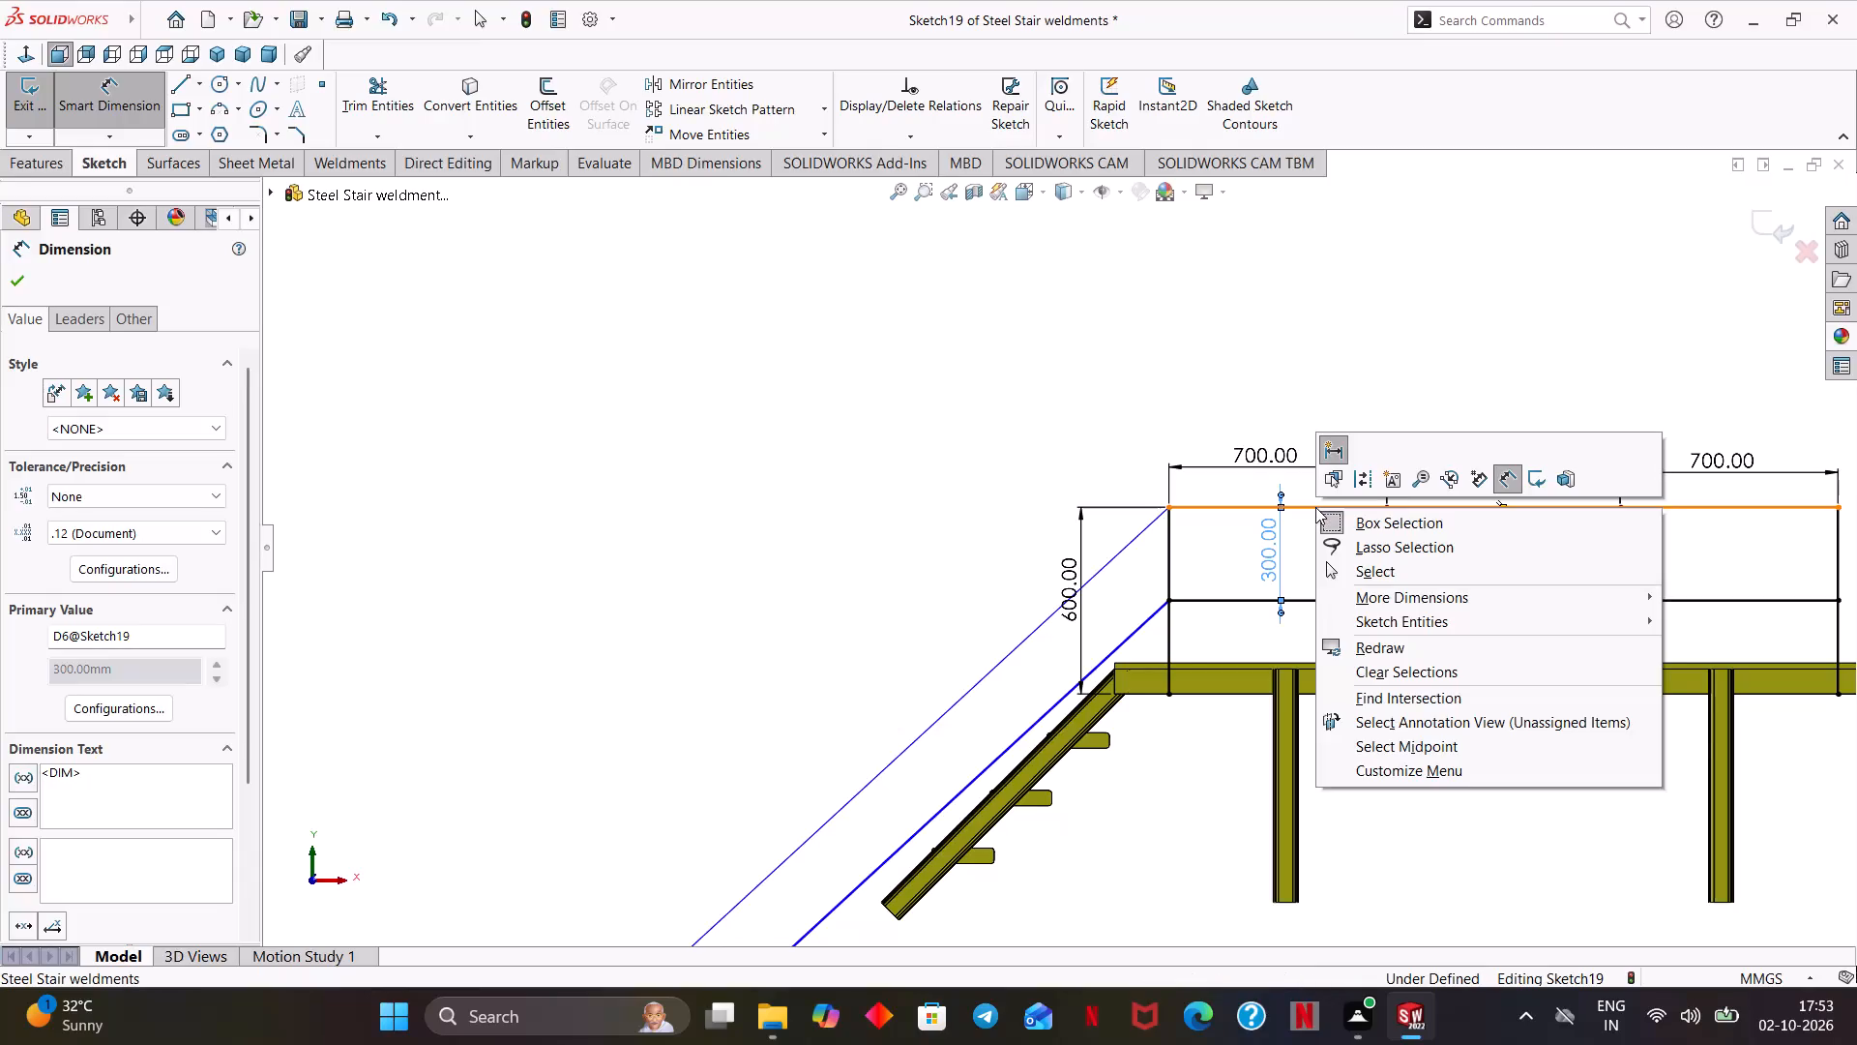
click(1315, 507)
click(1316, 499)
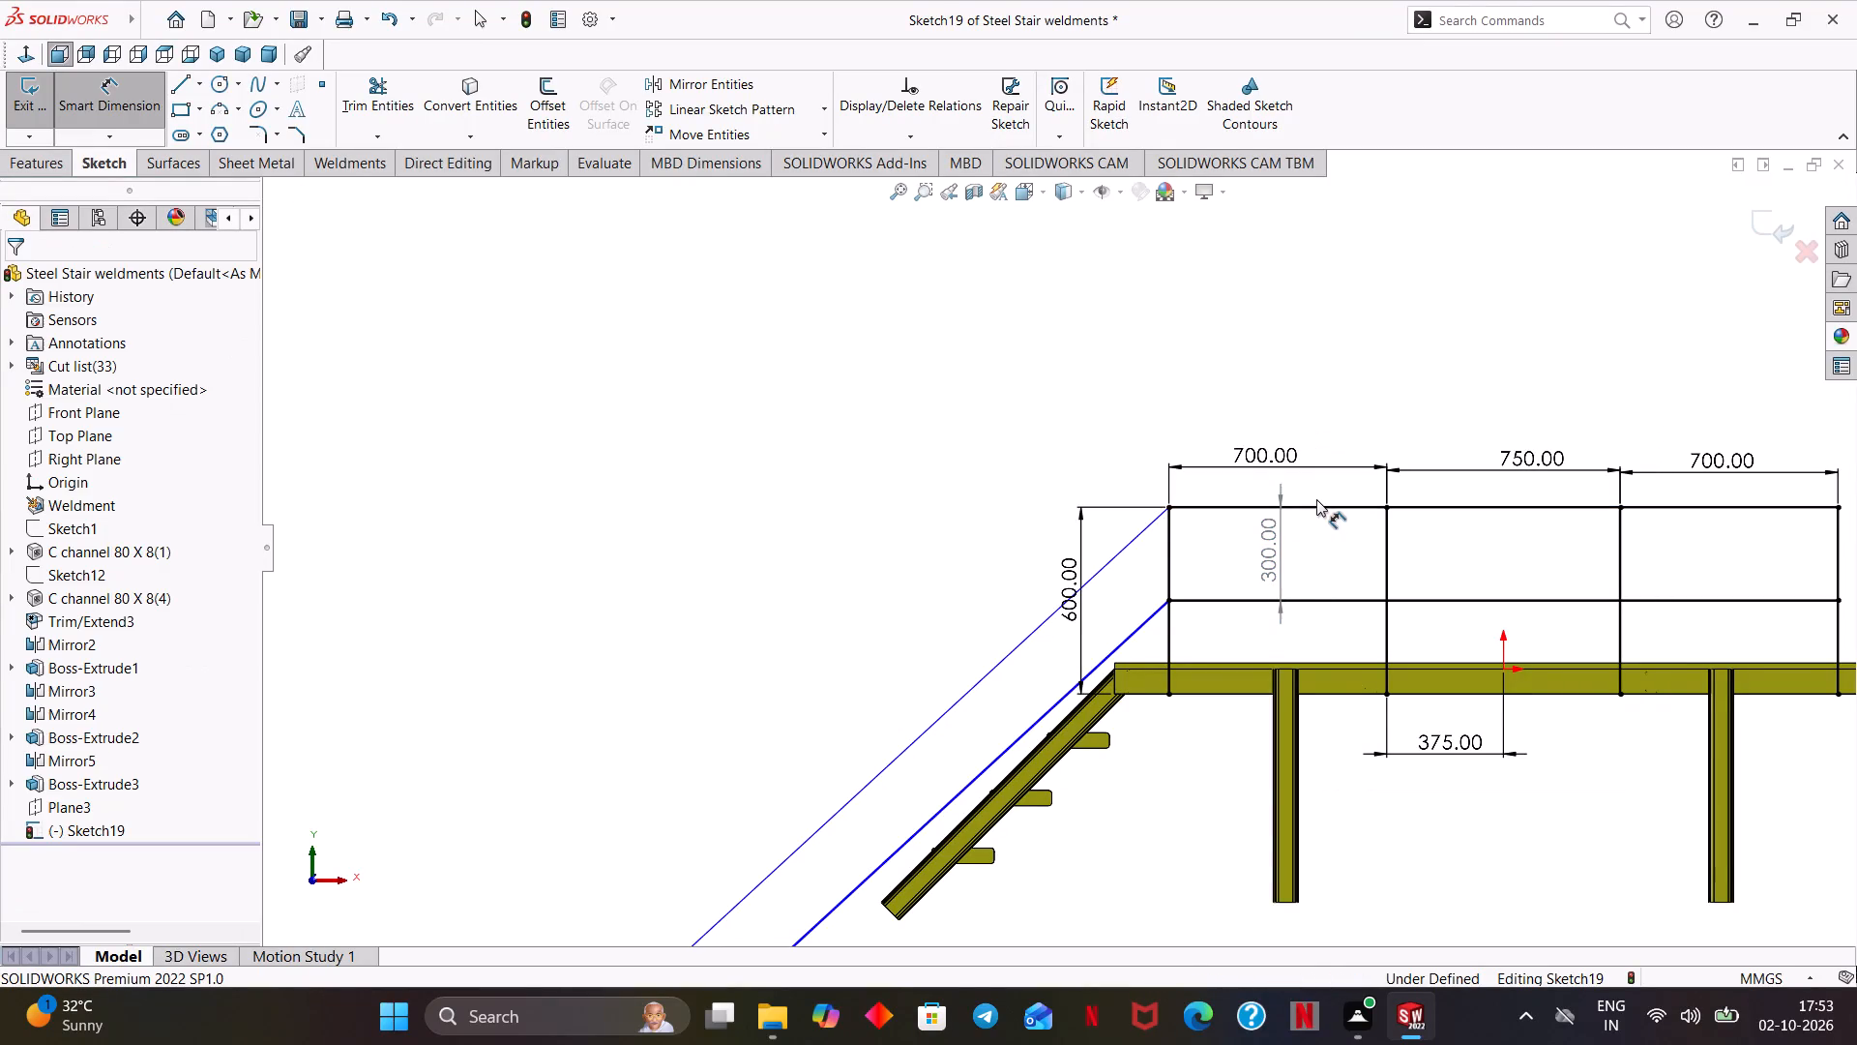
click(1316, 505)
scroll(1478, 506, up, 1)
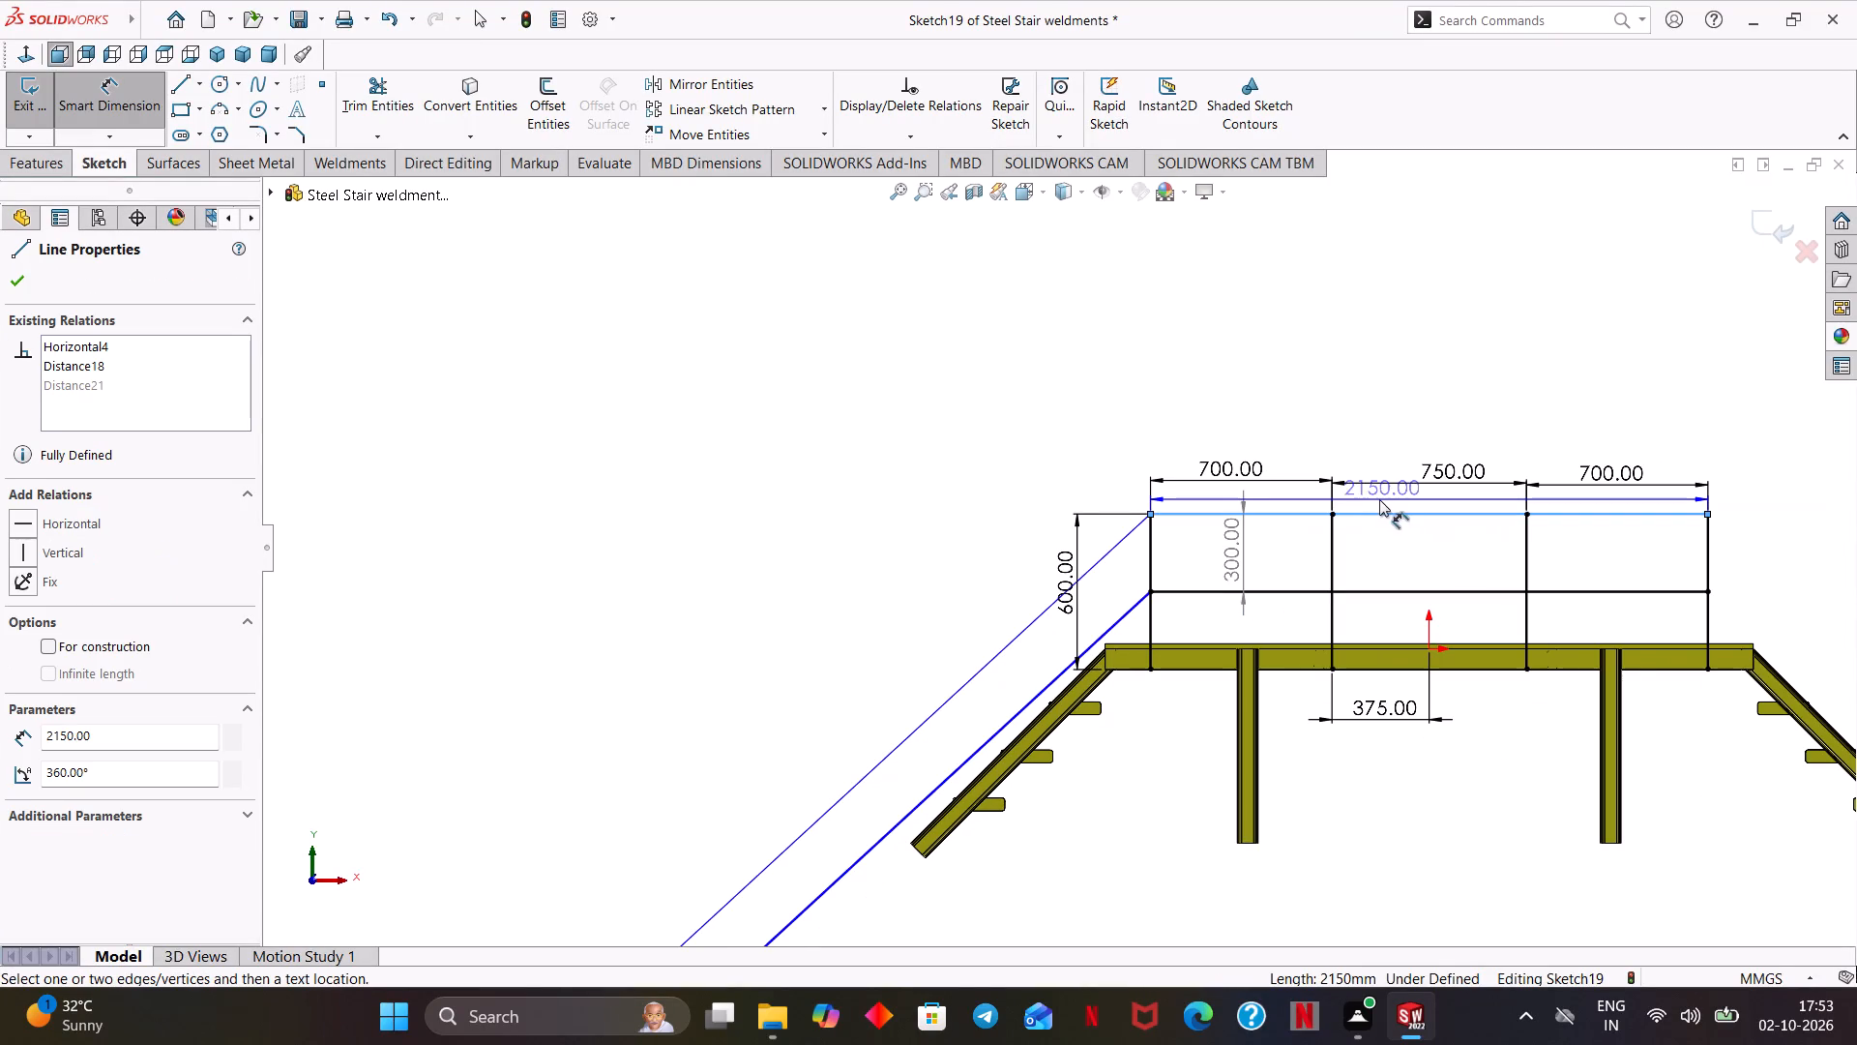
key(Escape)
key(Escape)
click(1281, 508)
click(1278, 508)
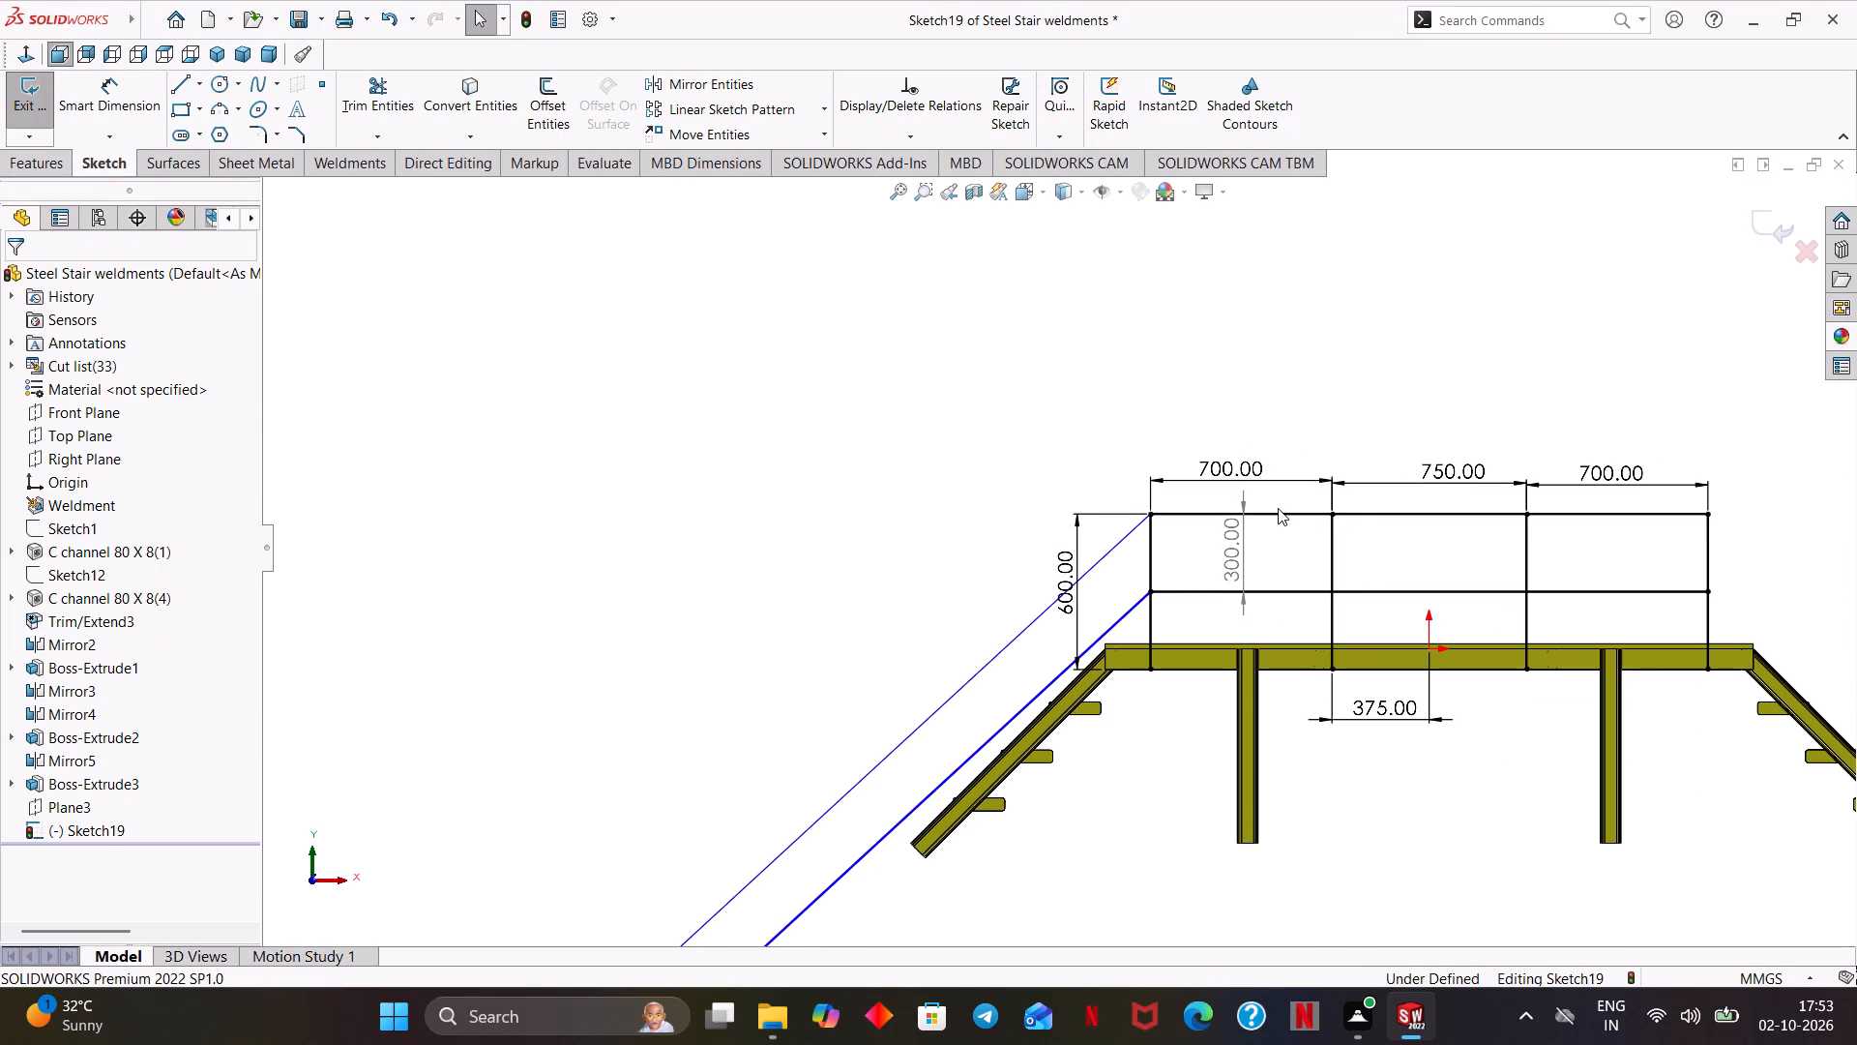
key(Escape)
Delete the horizontal relations from the deck's mid rail and top rail.
click(1281, 514)
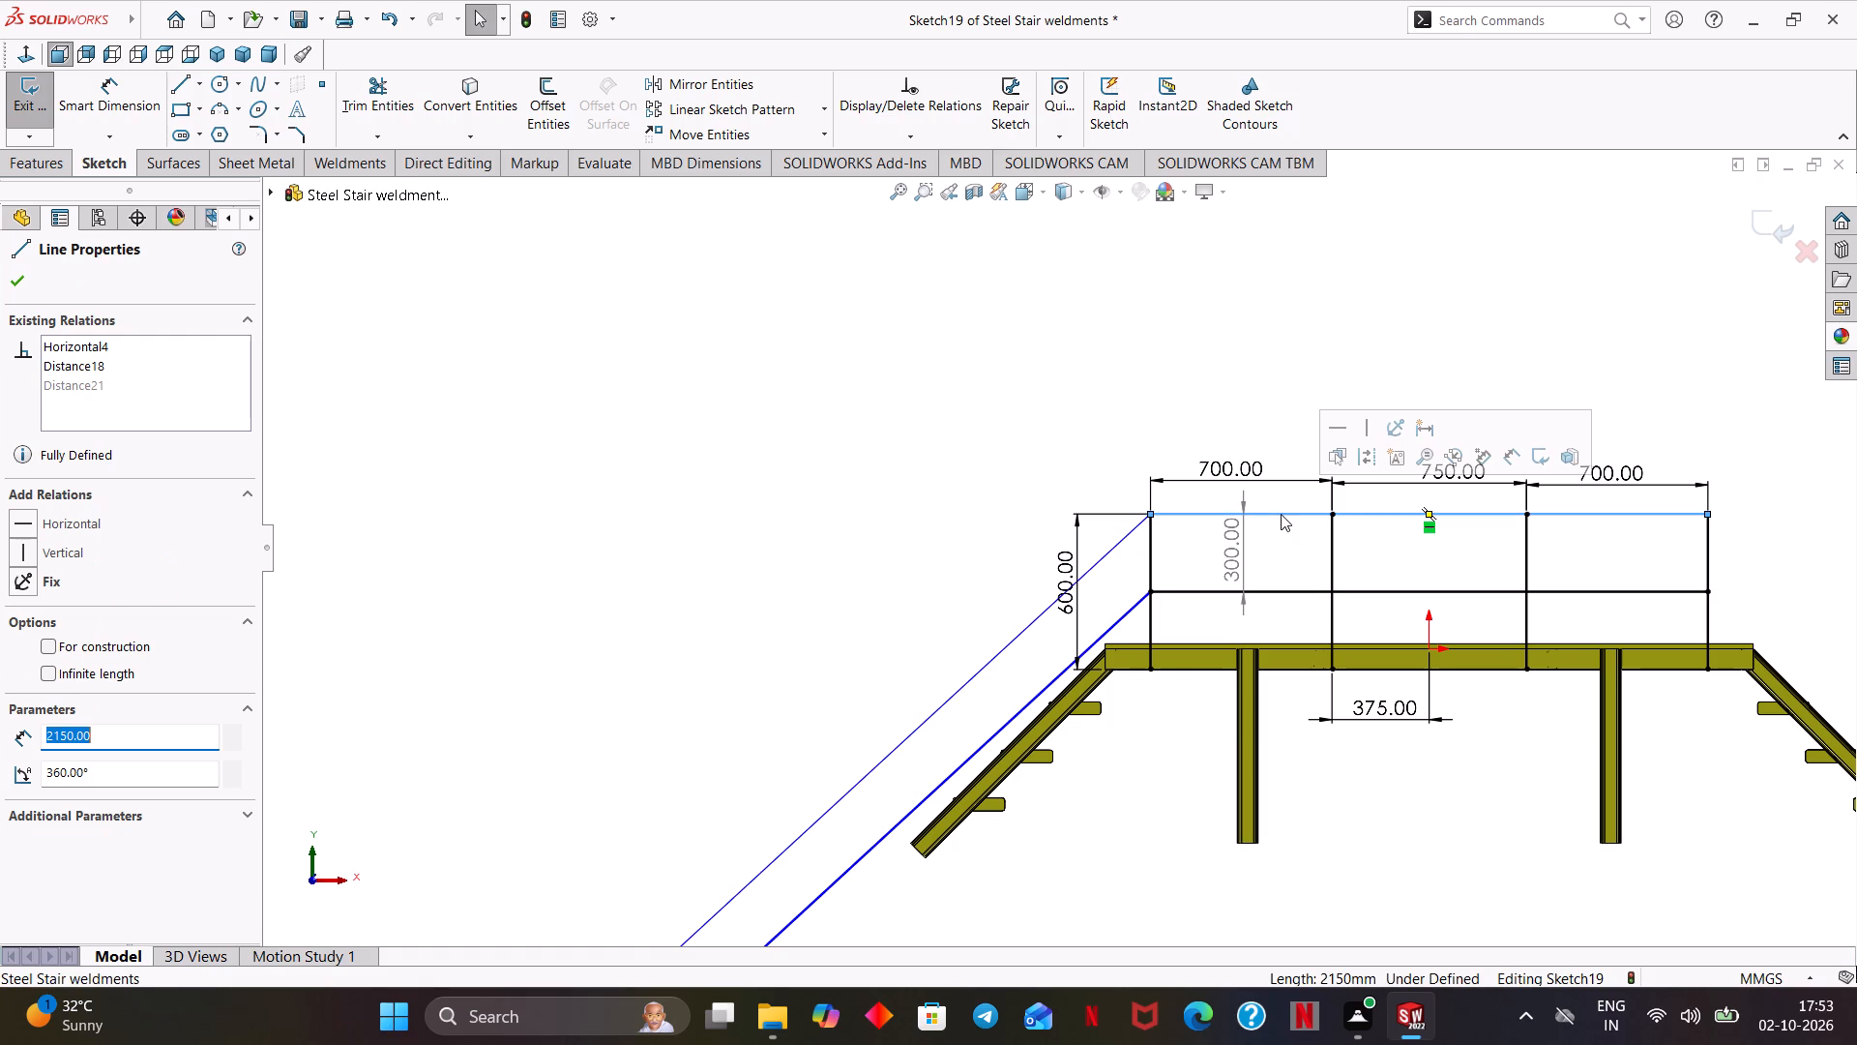
click(1282, 590)
right_click(1429, 575)
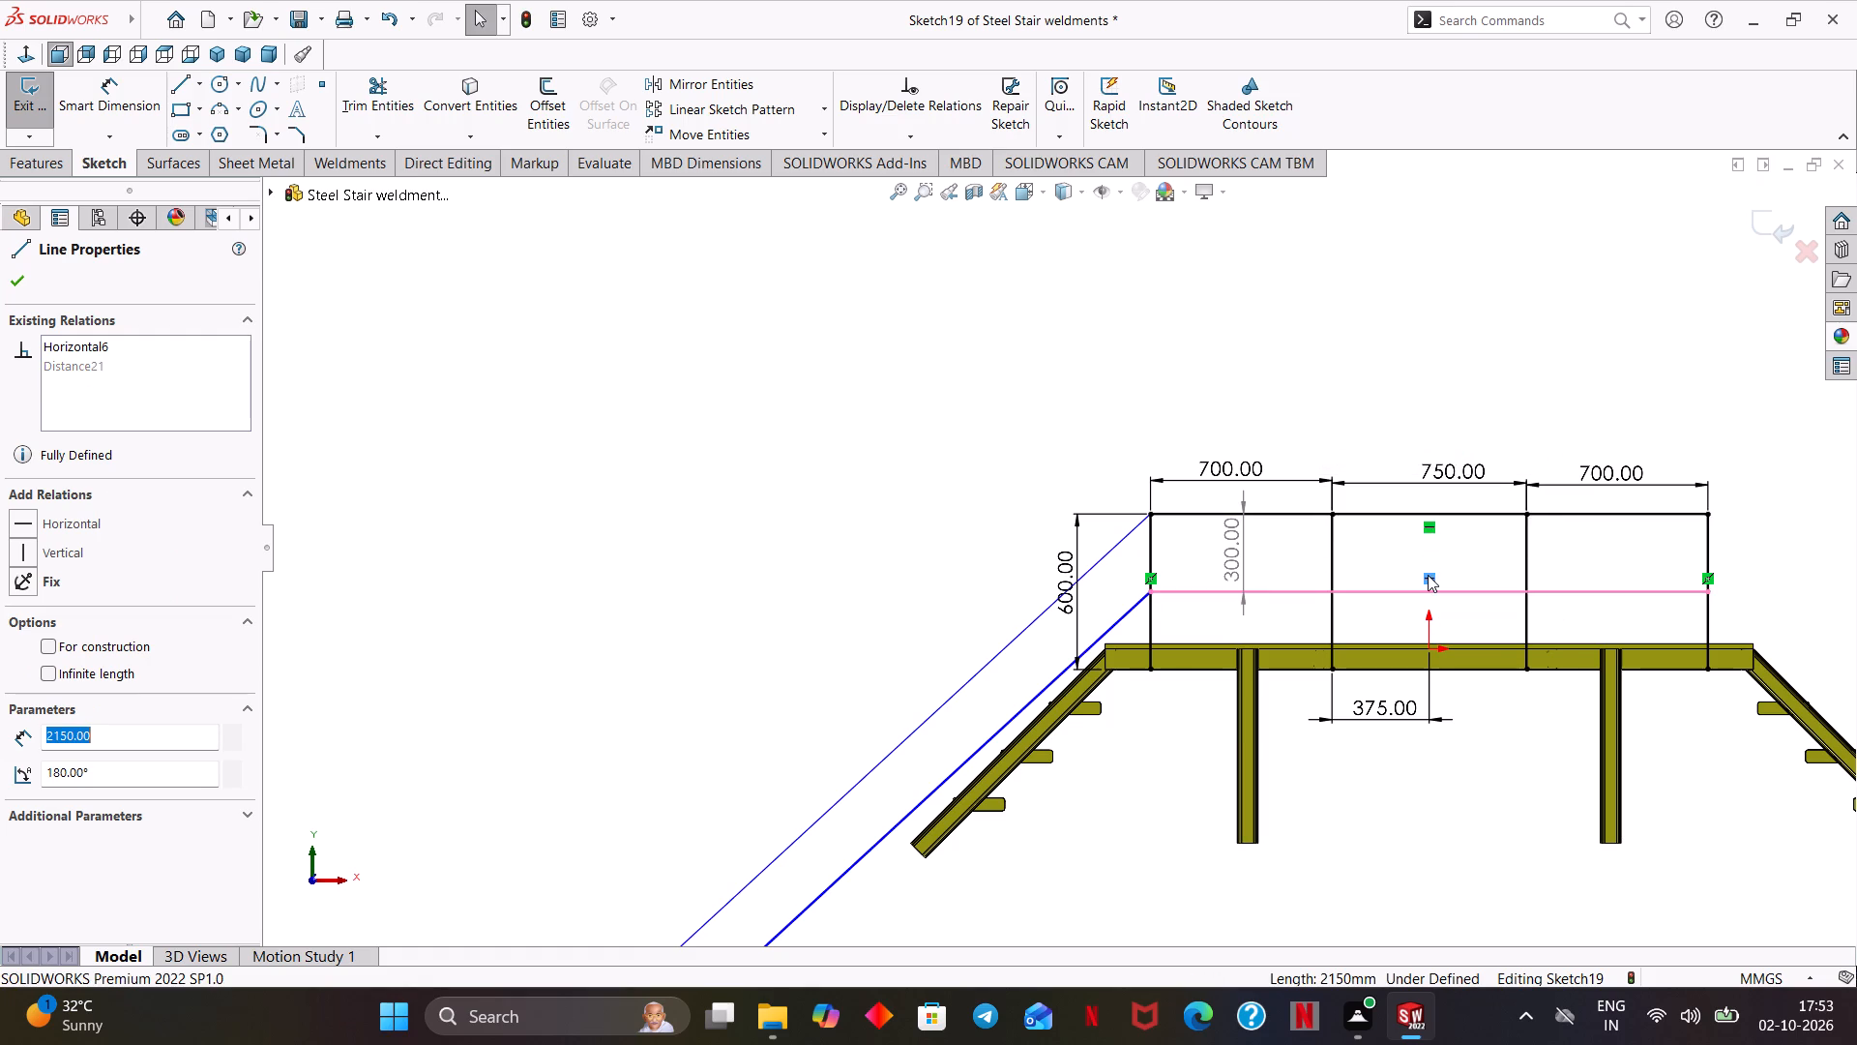
click(1509, 831)
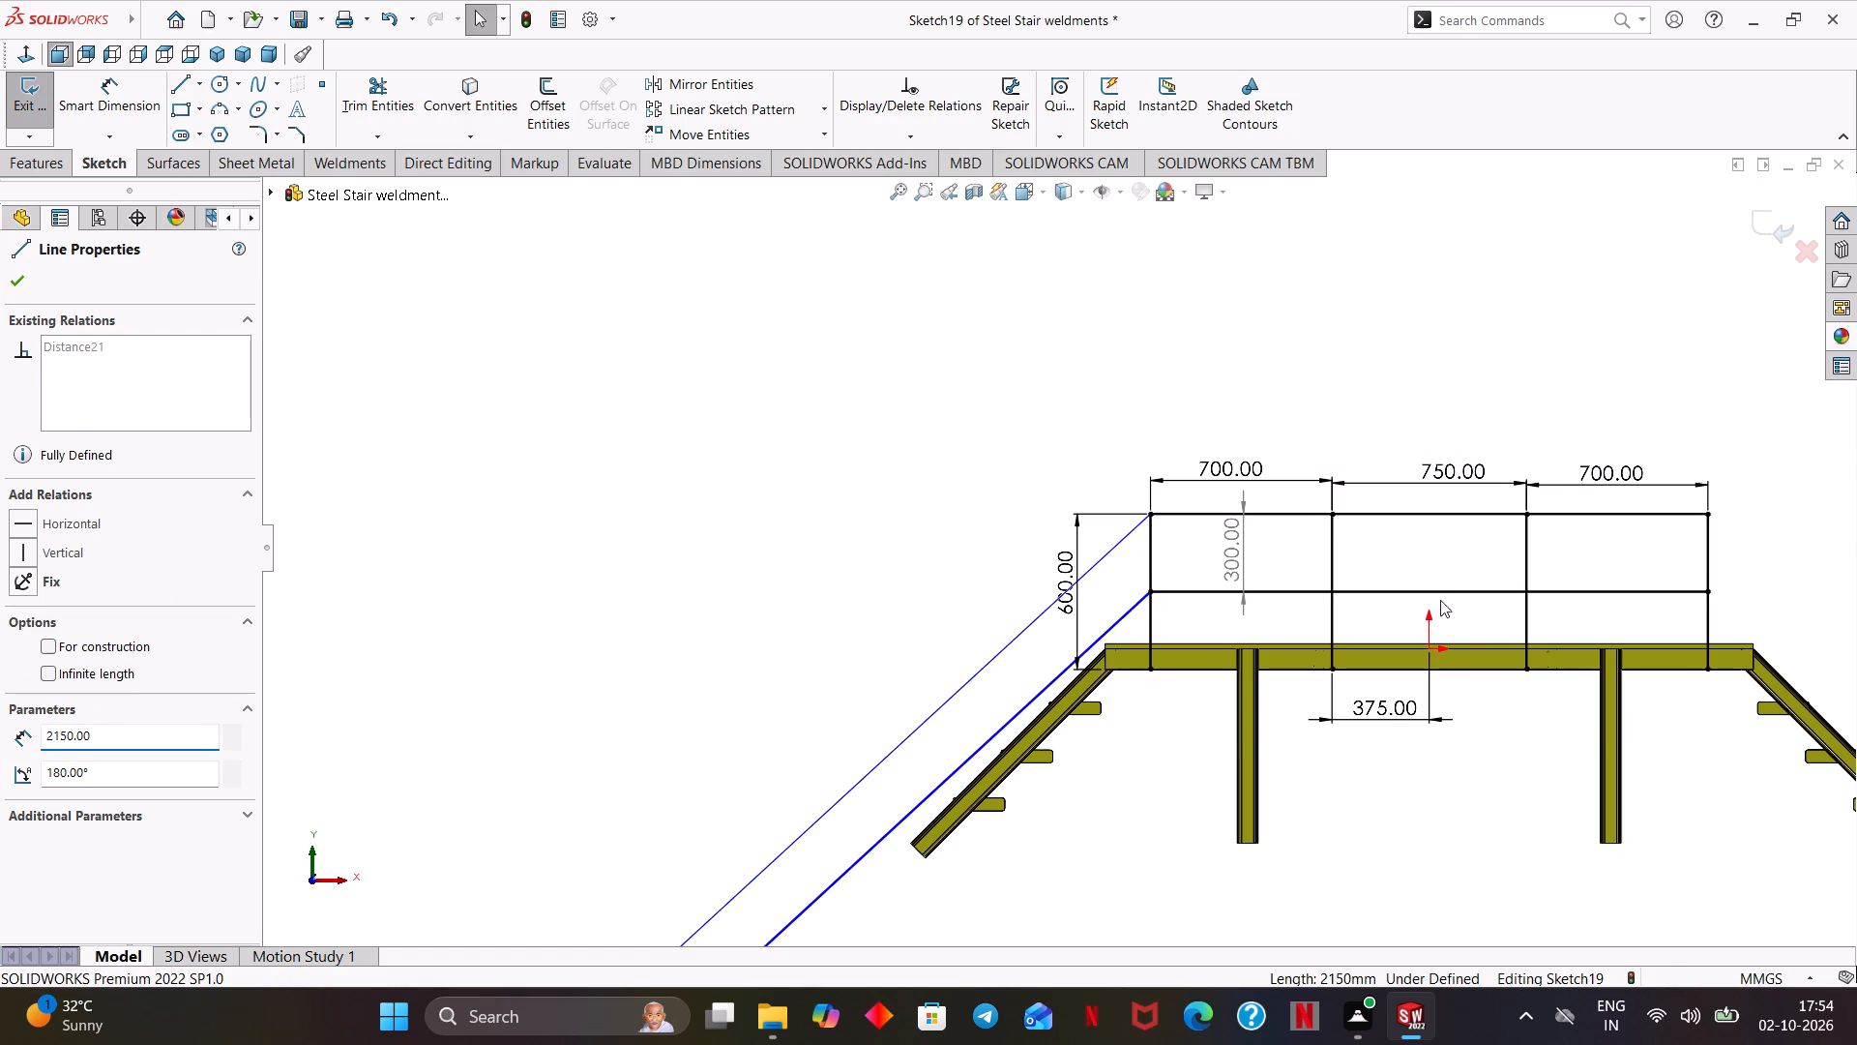
click(1416, 515)
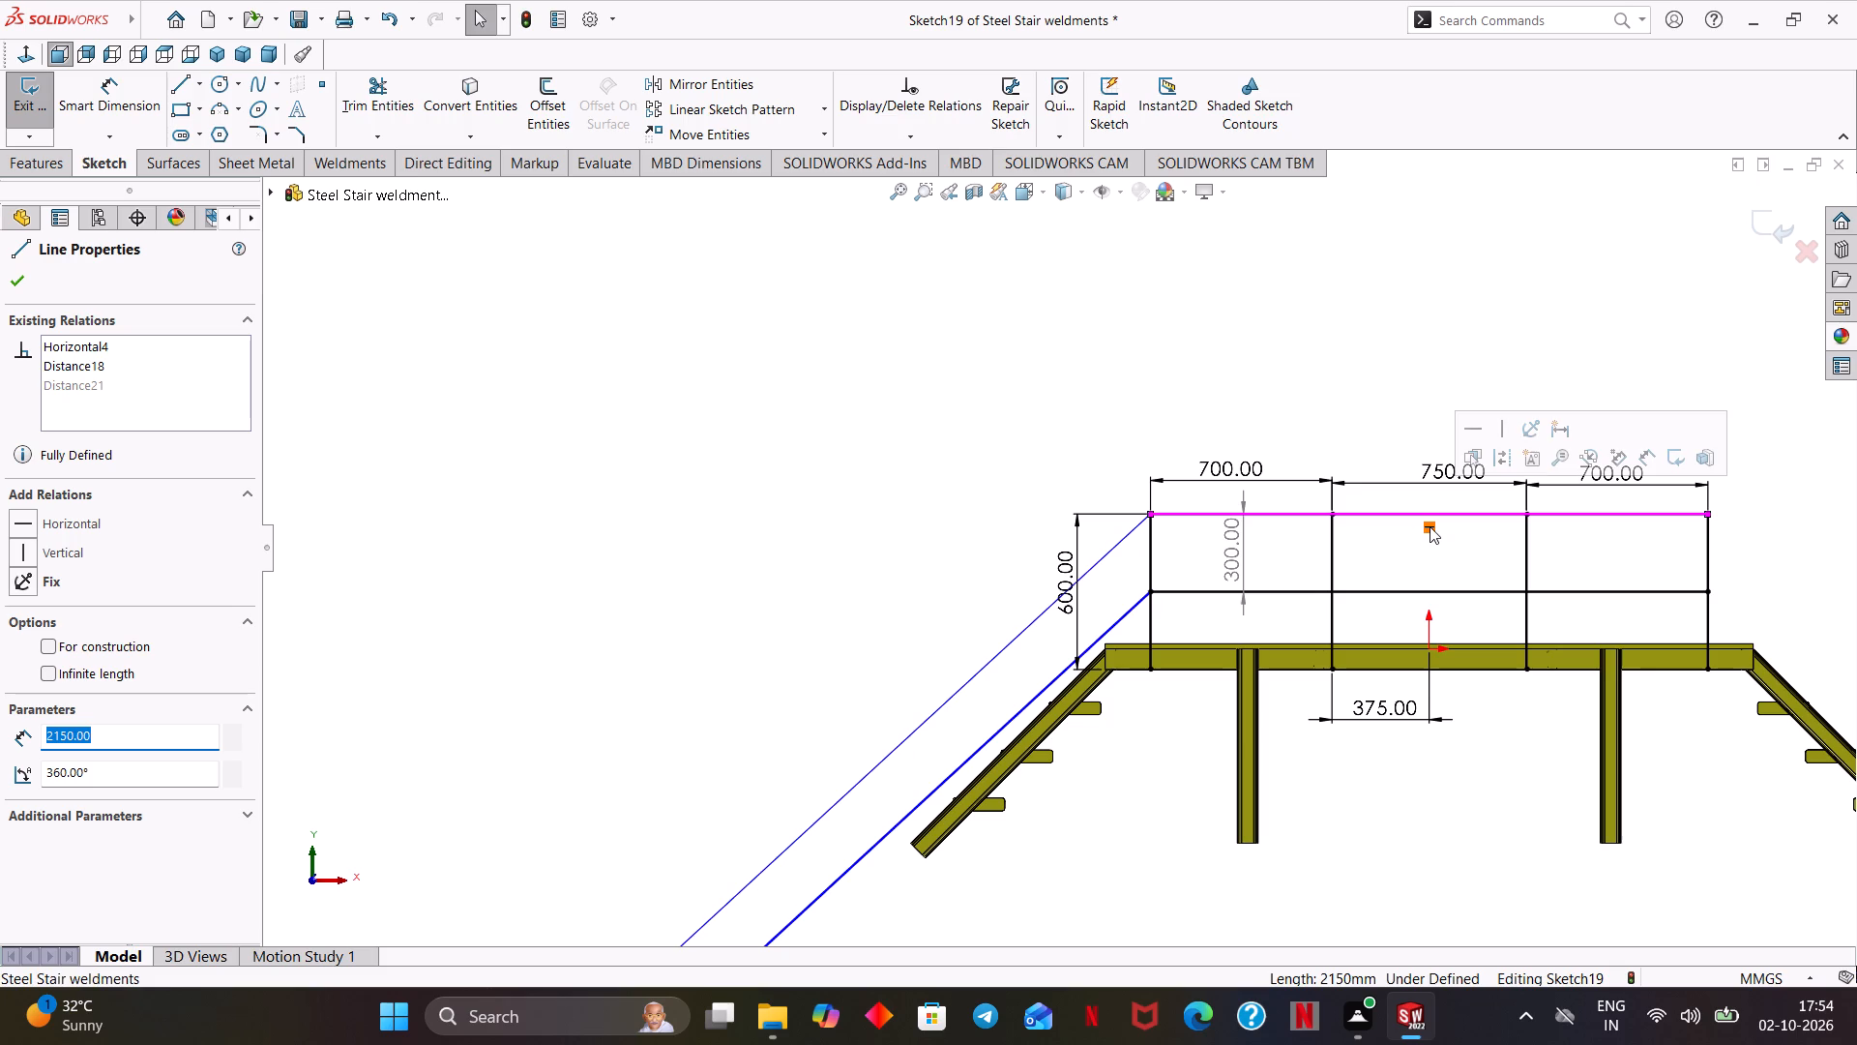
right_click(1430, 526)
click(1472, 789)
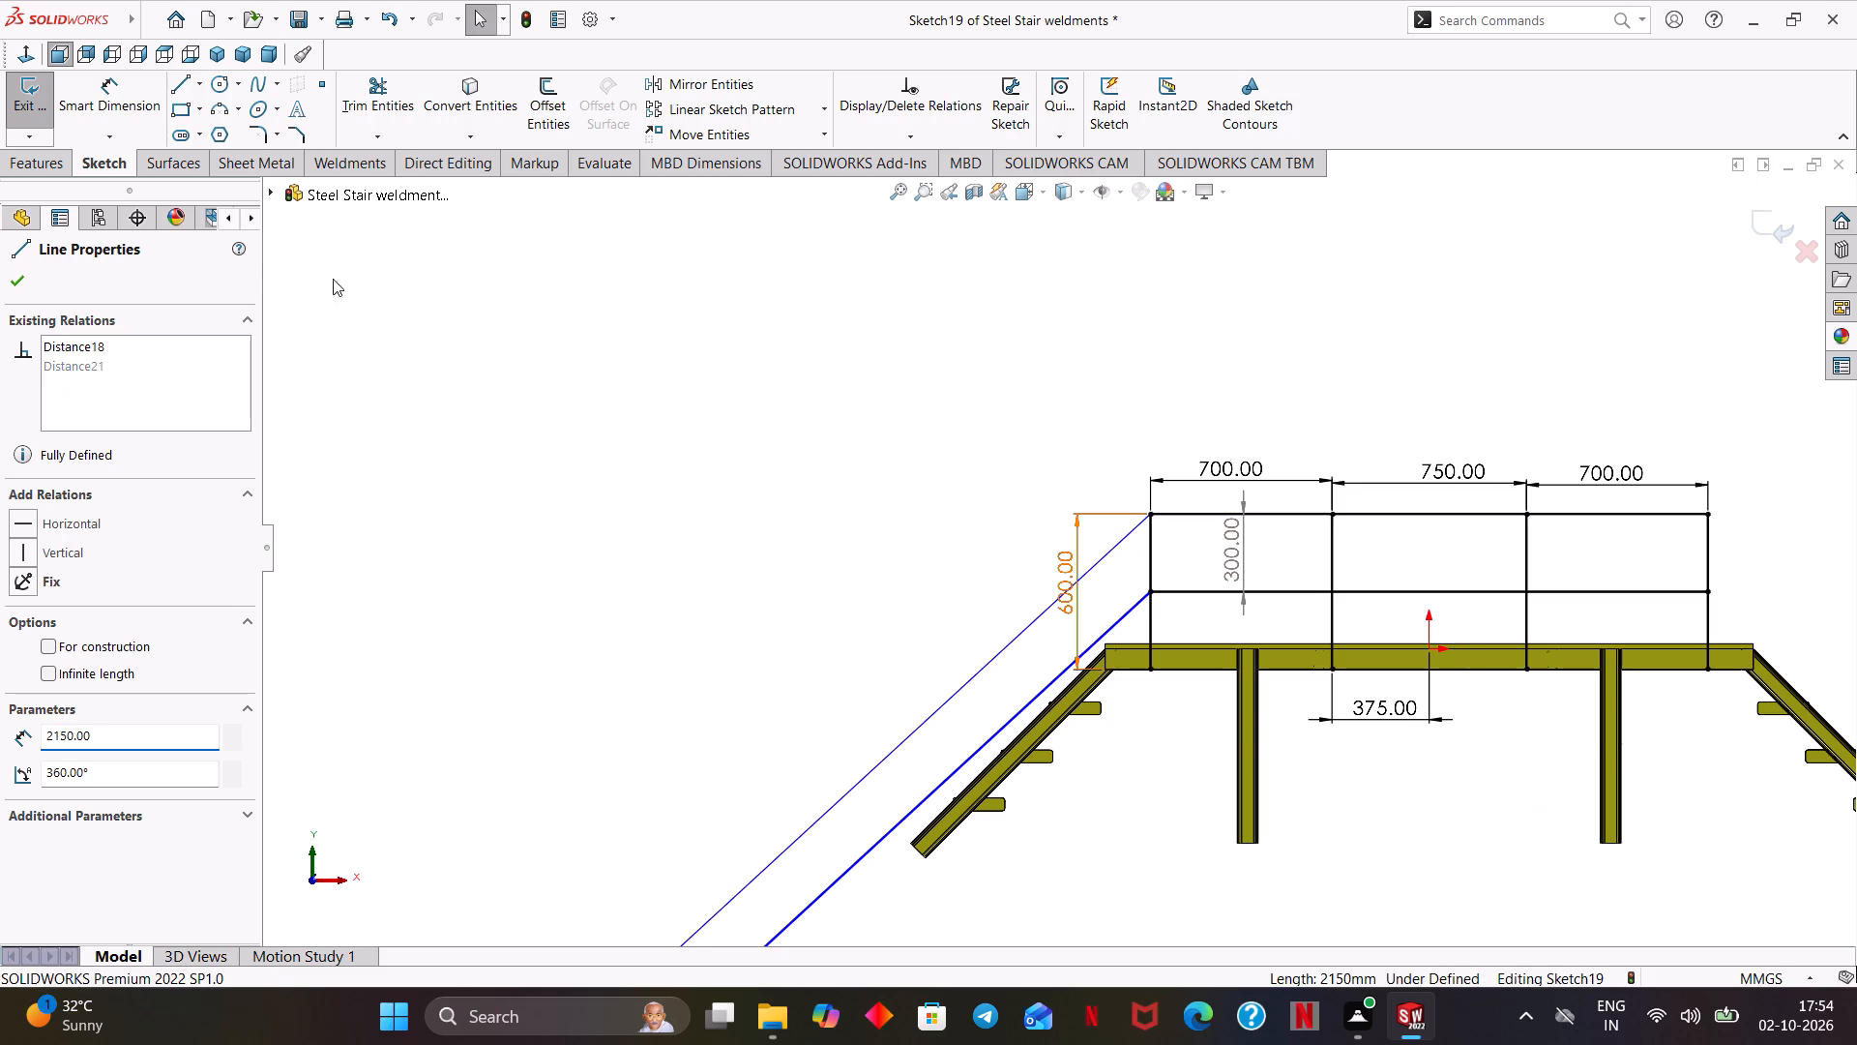
Add another vertical dimension between the deck's top and mid rails, placed above the rails, and try to edit its value.
click(106, 93)
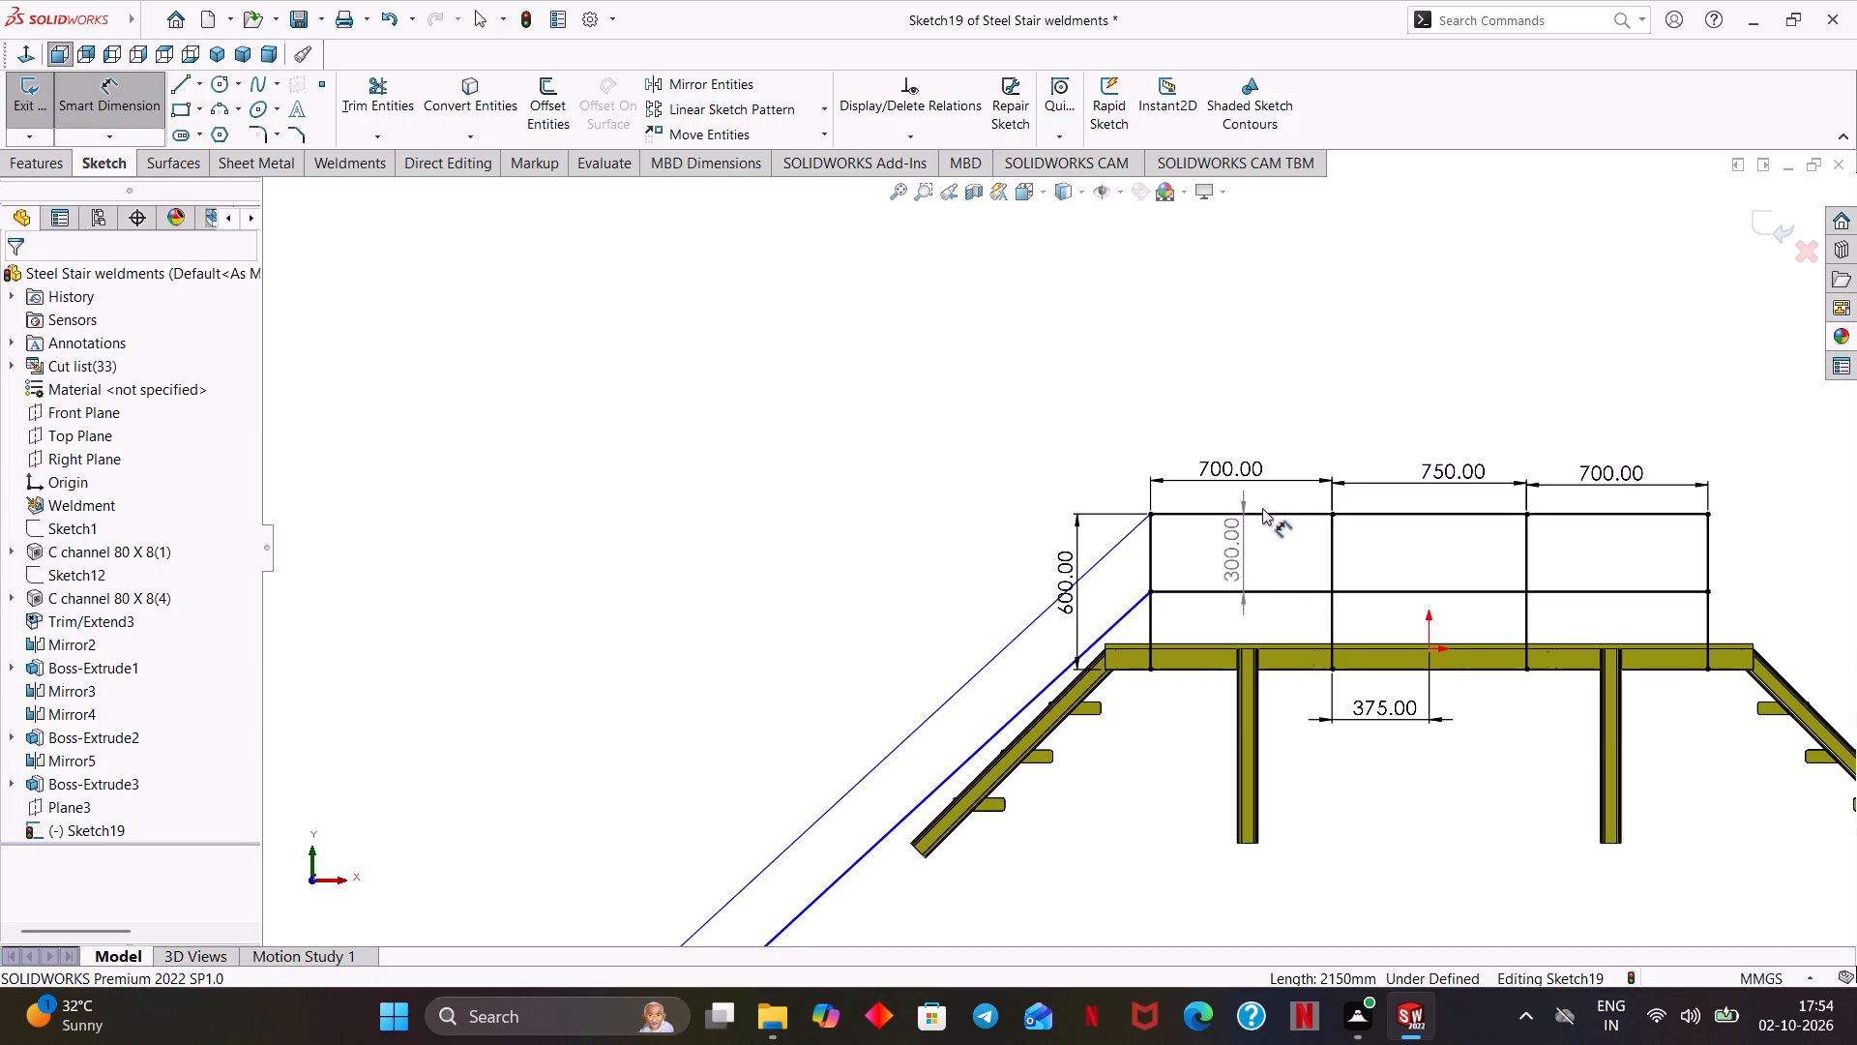
click(1264, 516)
click(1291, 592)
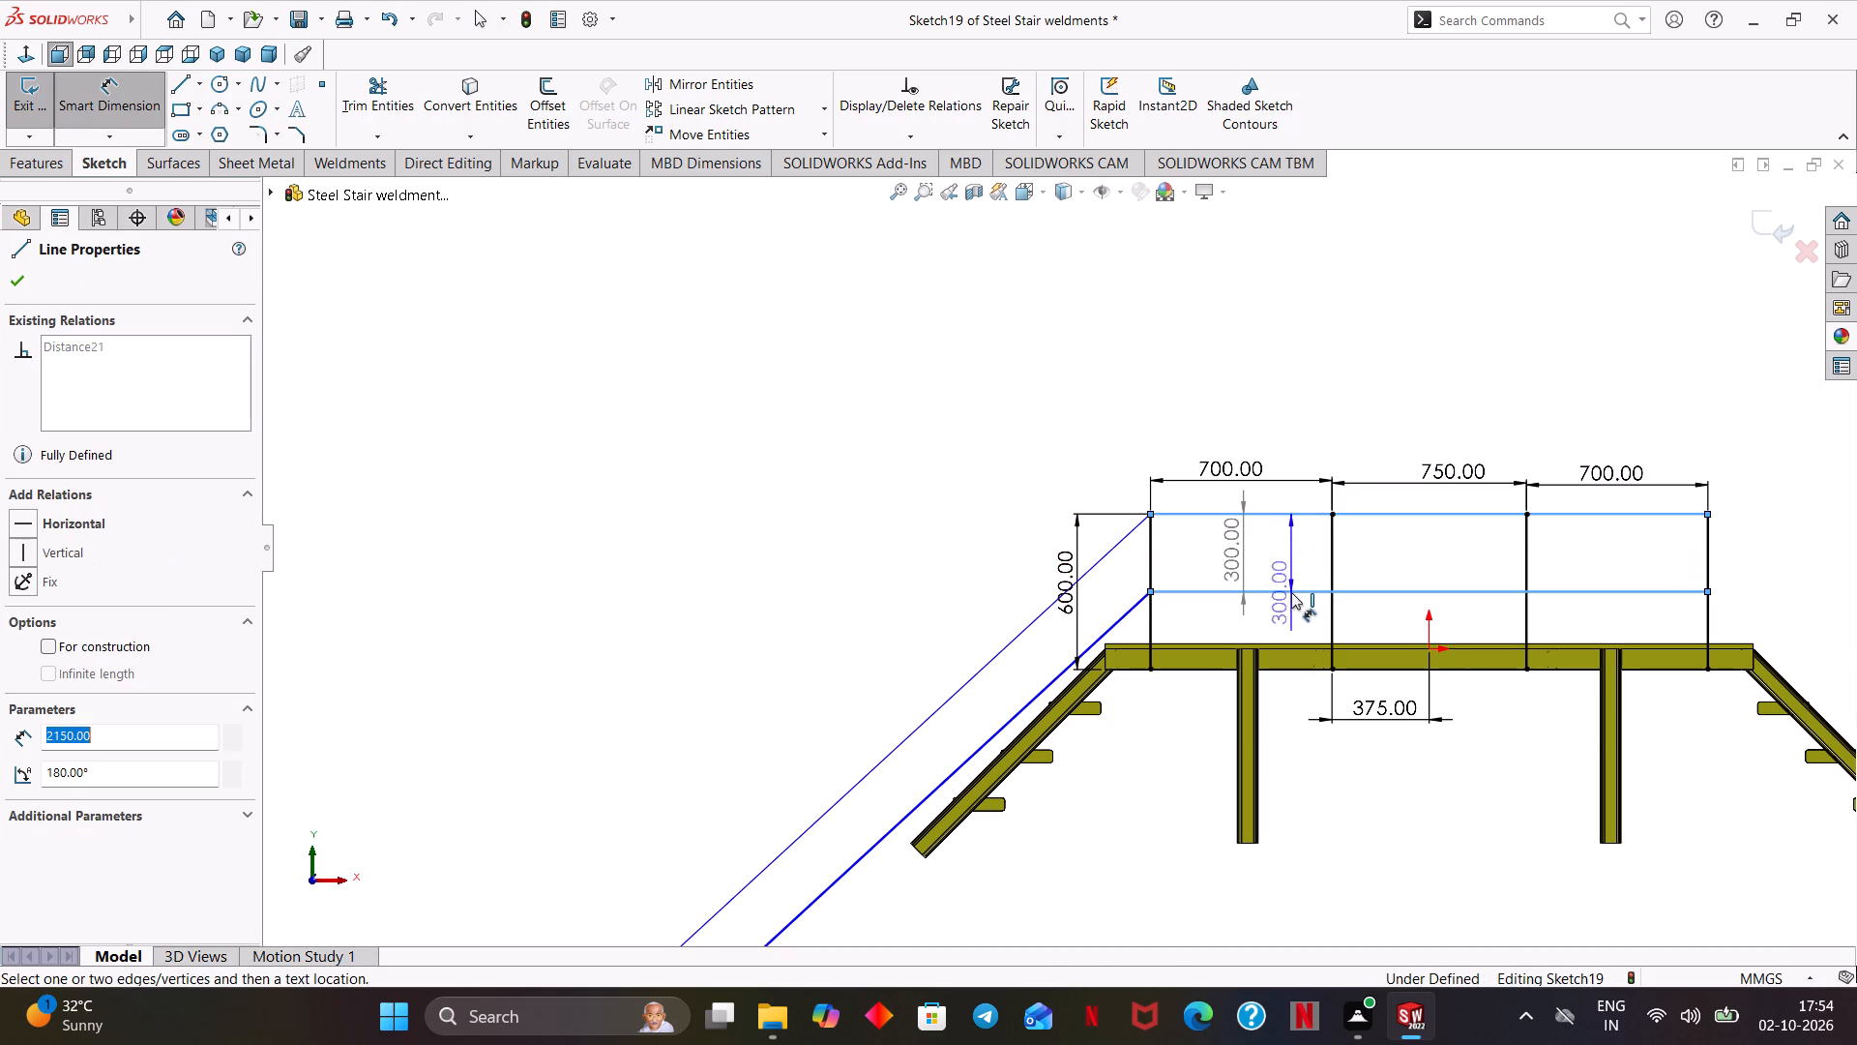
click(1256, 389)
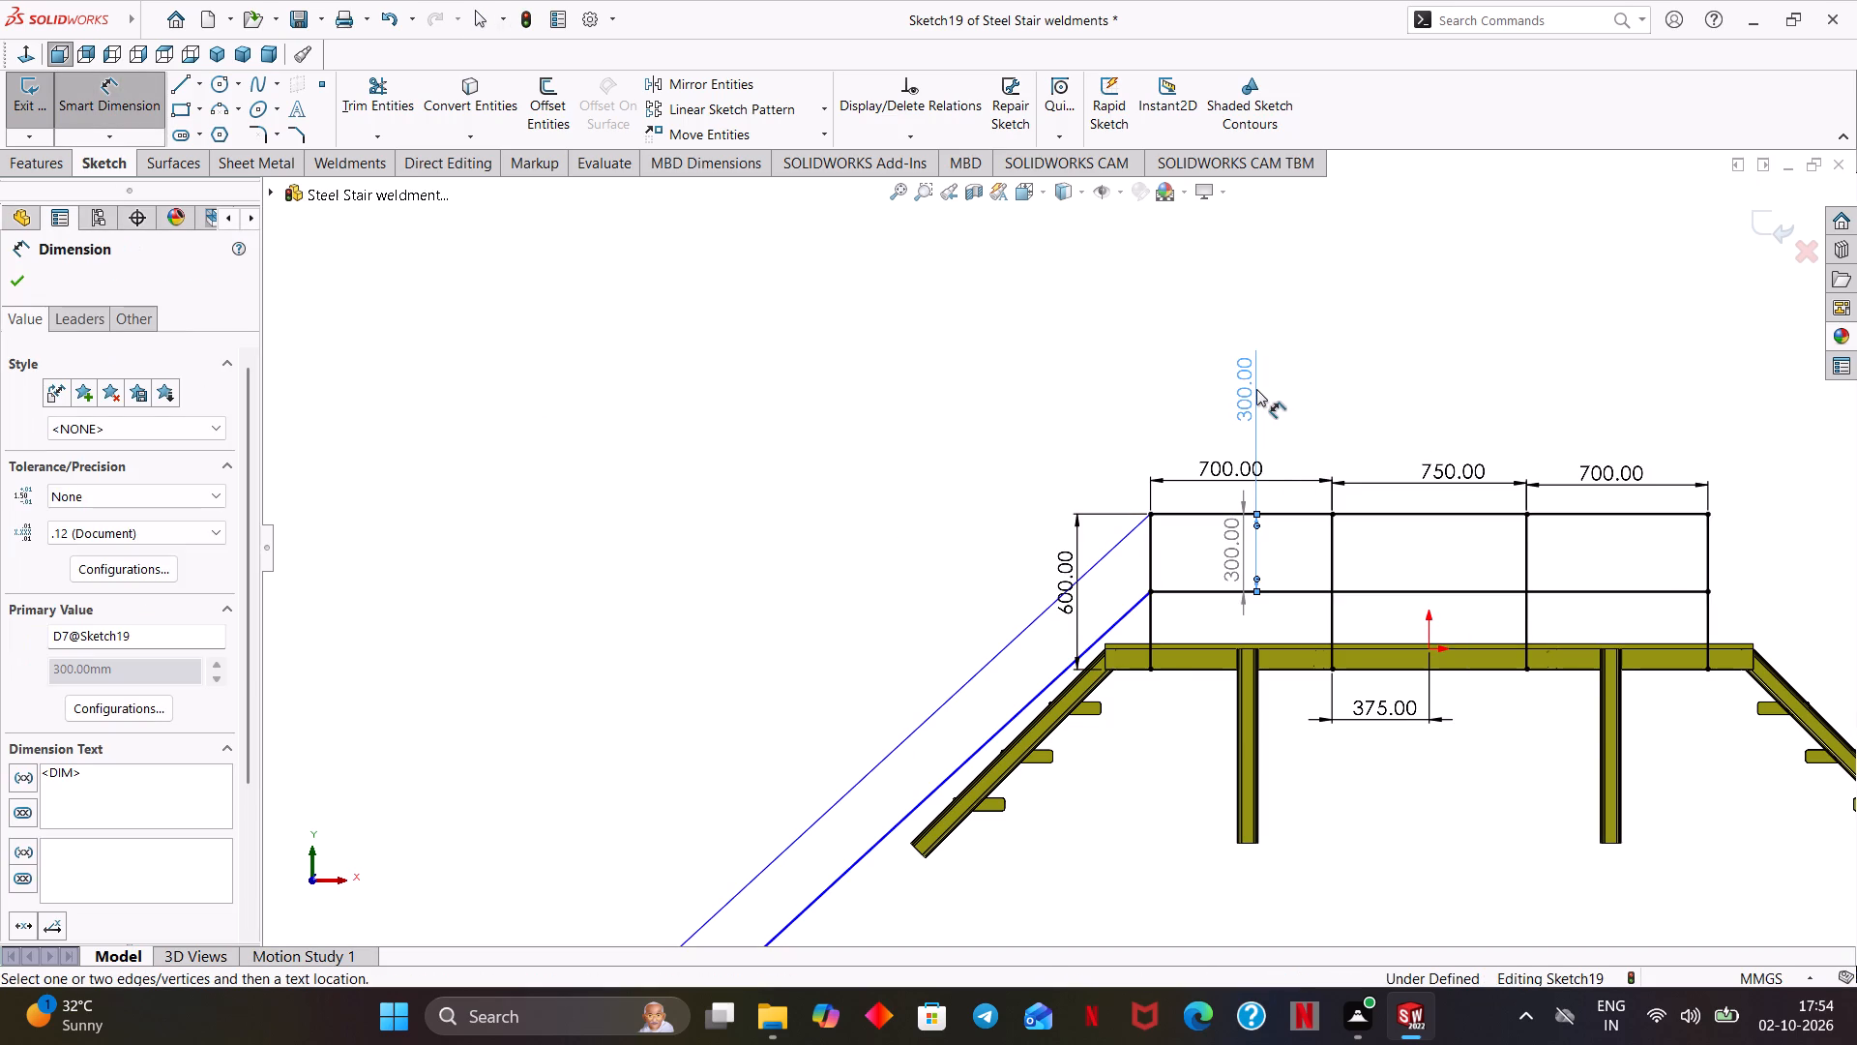
double_click(1256, 389)
click(1085, 509)
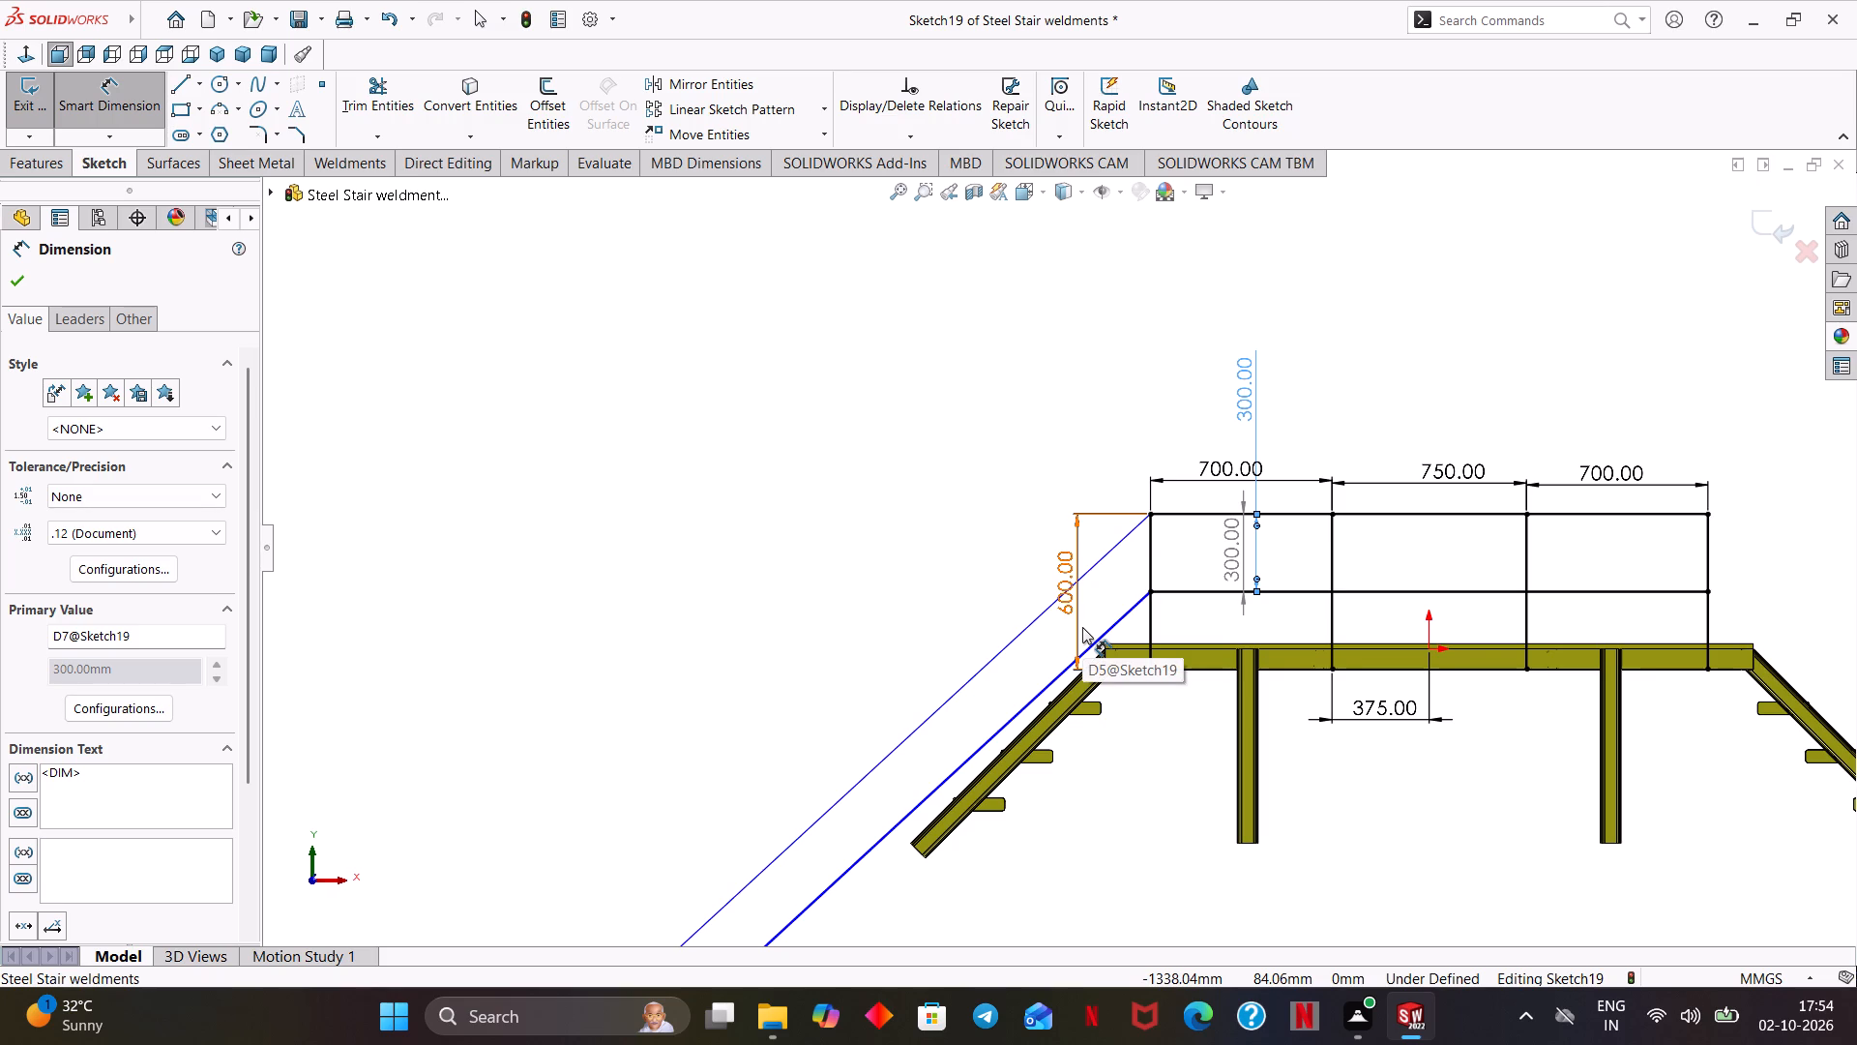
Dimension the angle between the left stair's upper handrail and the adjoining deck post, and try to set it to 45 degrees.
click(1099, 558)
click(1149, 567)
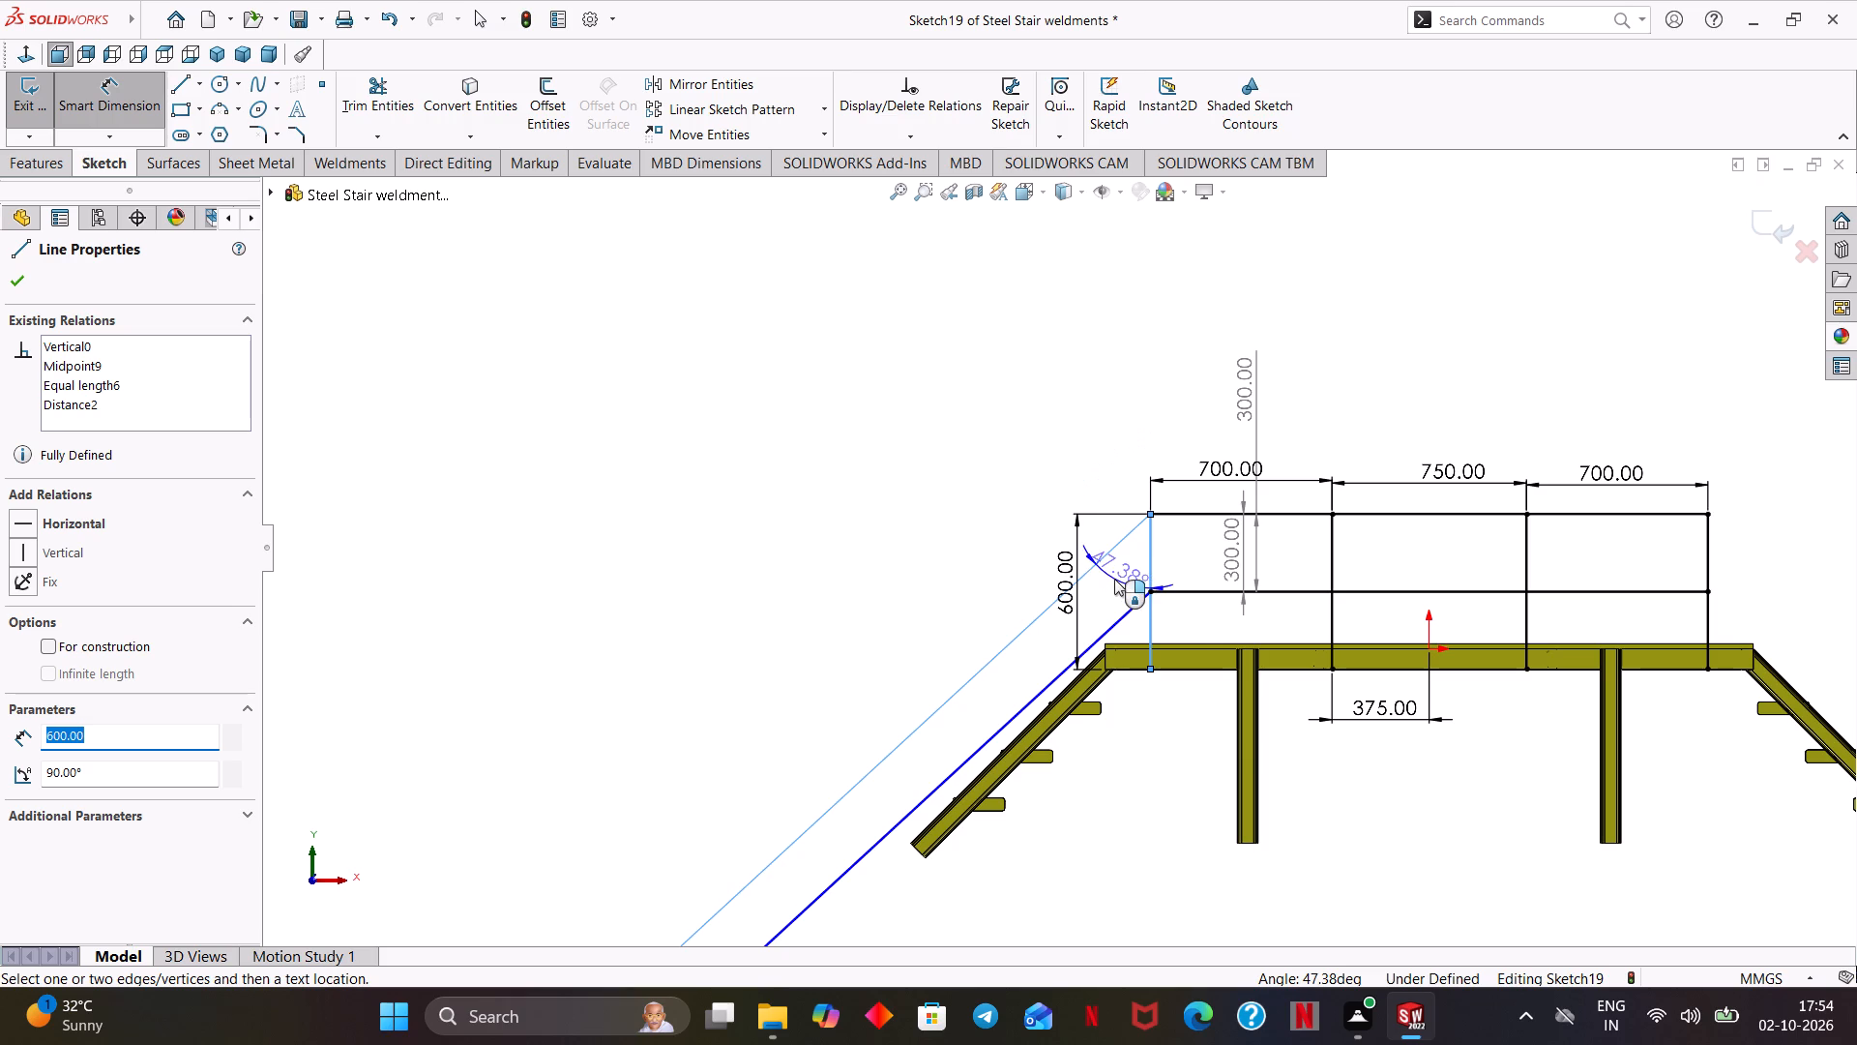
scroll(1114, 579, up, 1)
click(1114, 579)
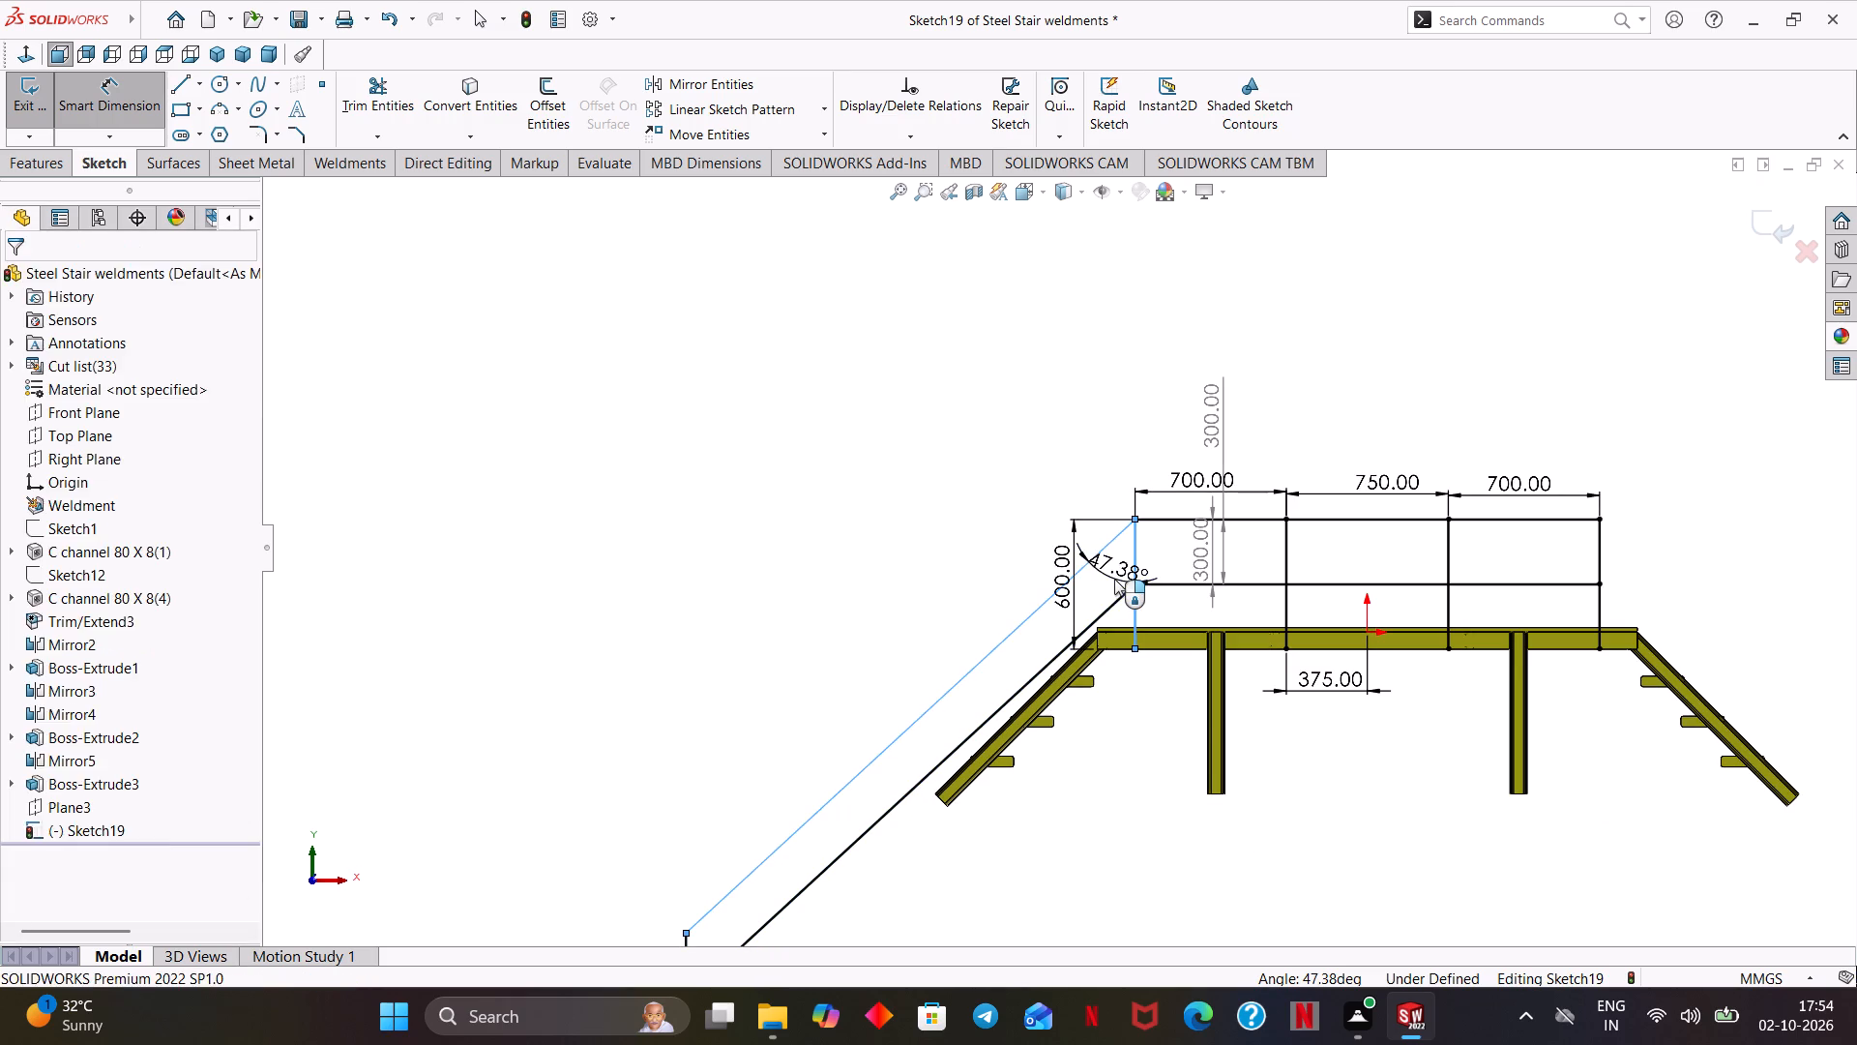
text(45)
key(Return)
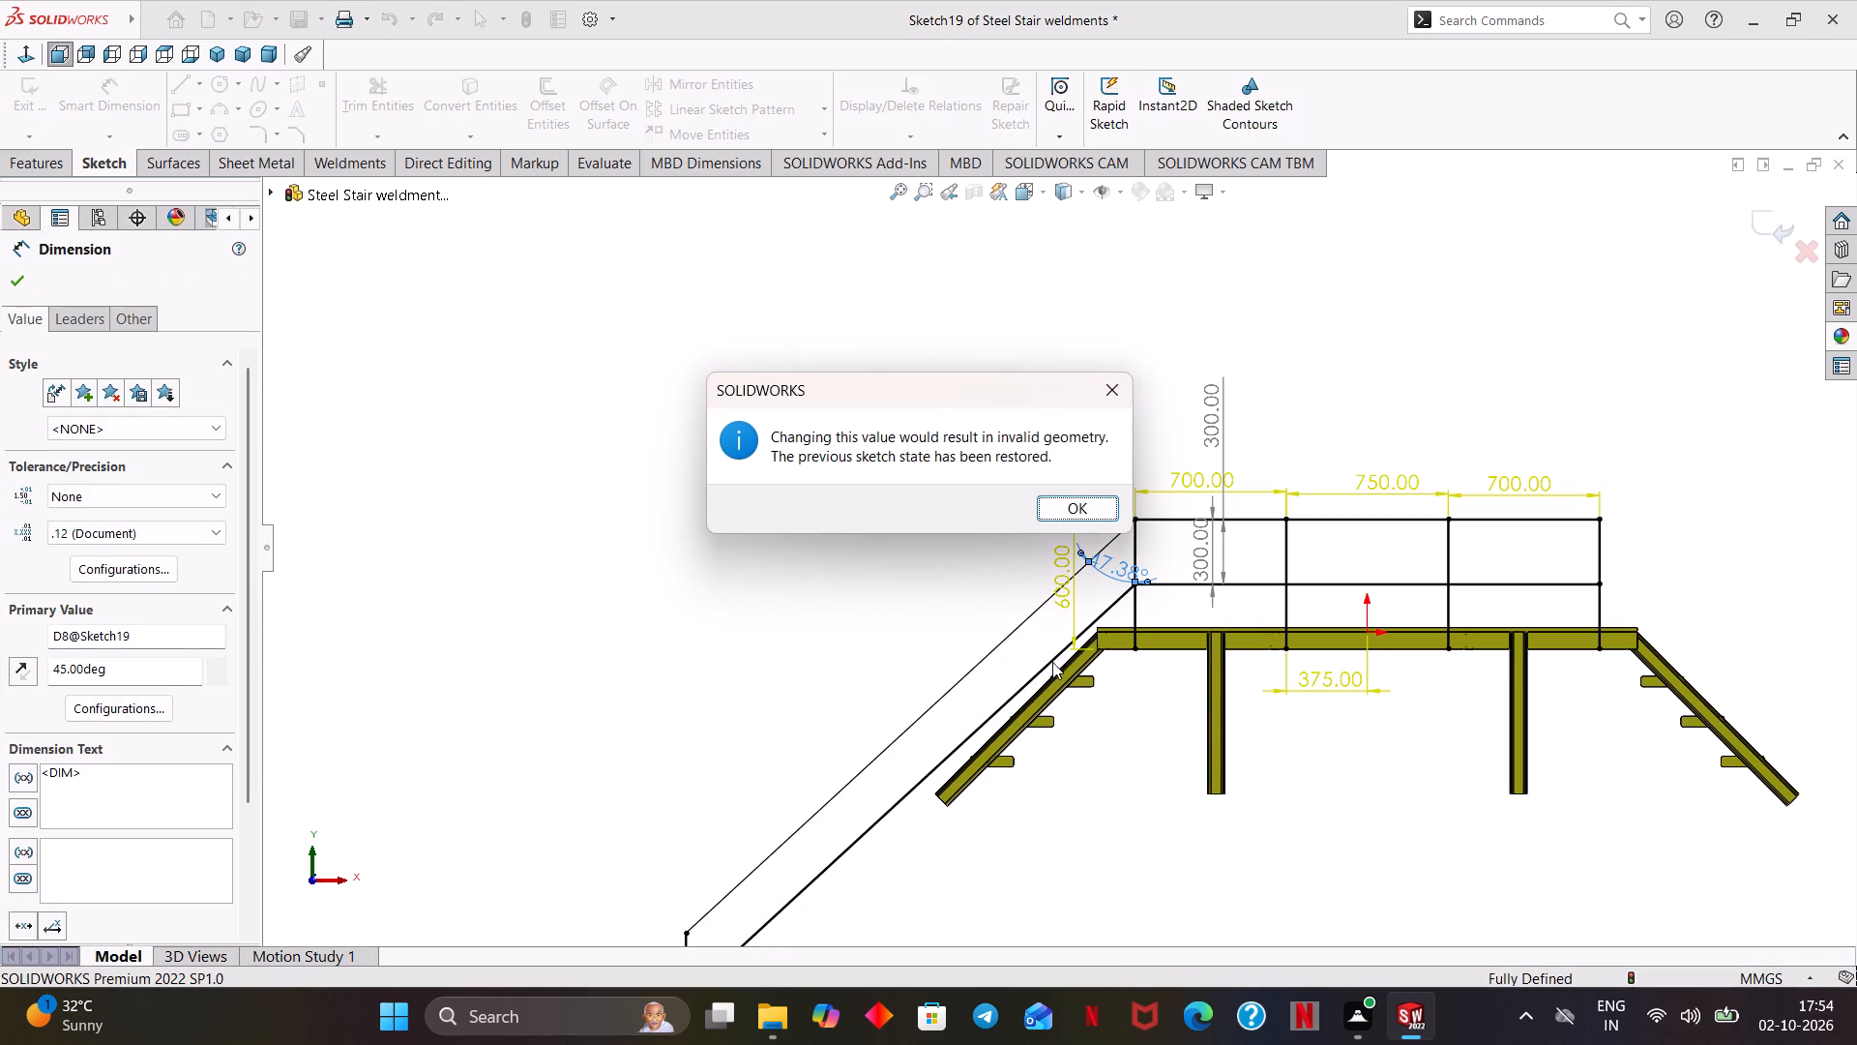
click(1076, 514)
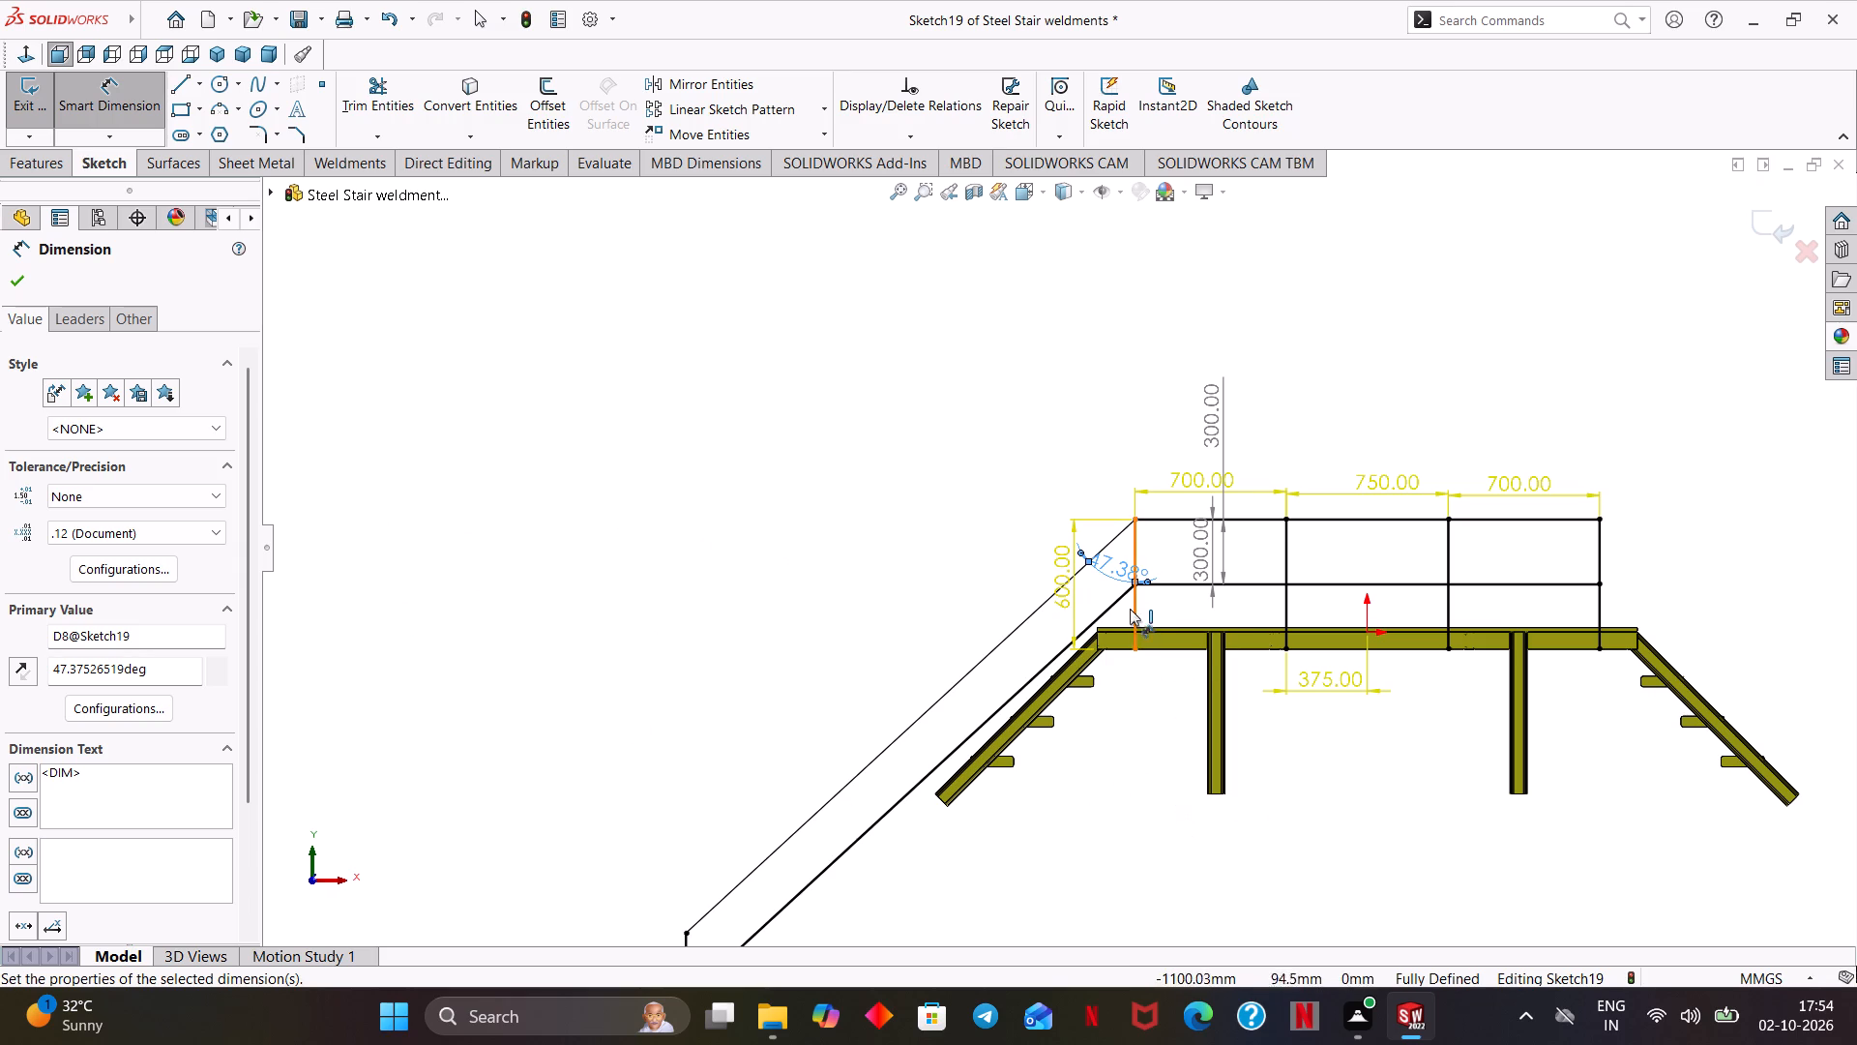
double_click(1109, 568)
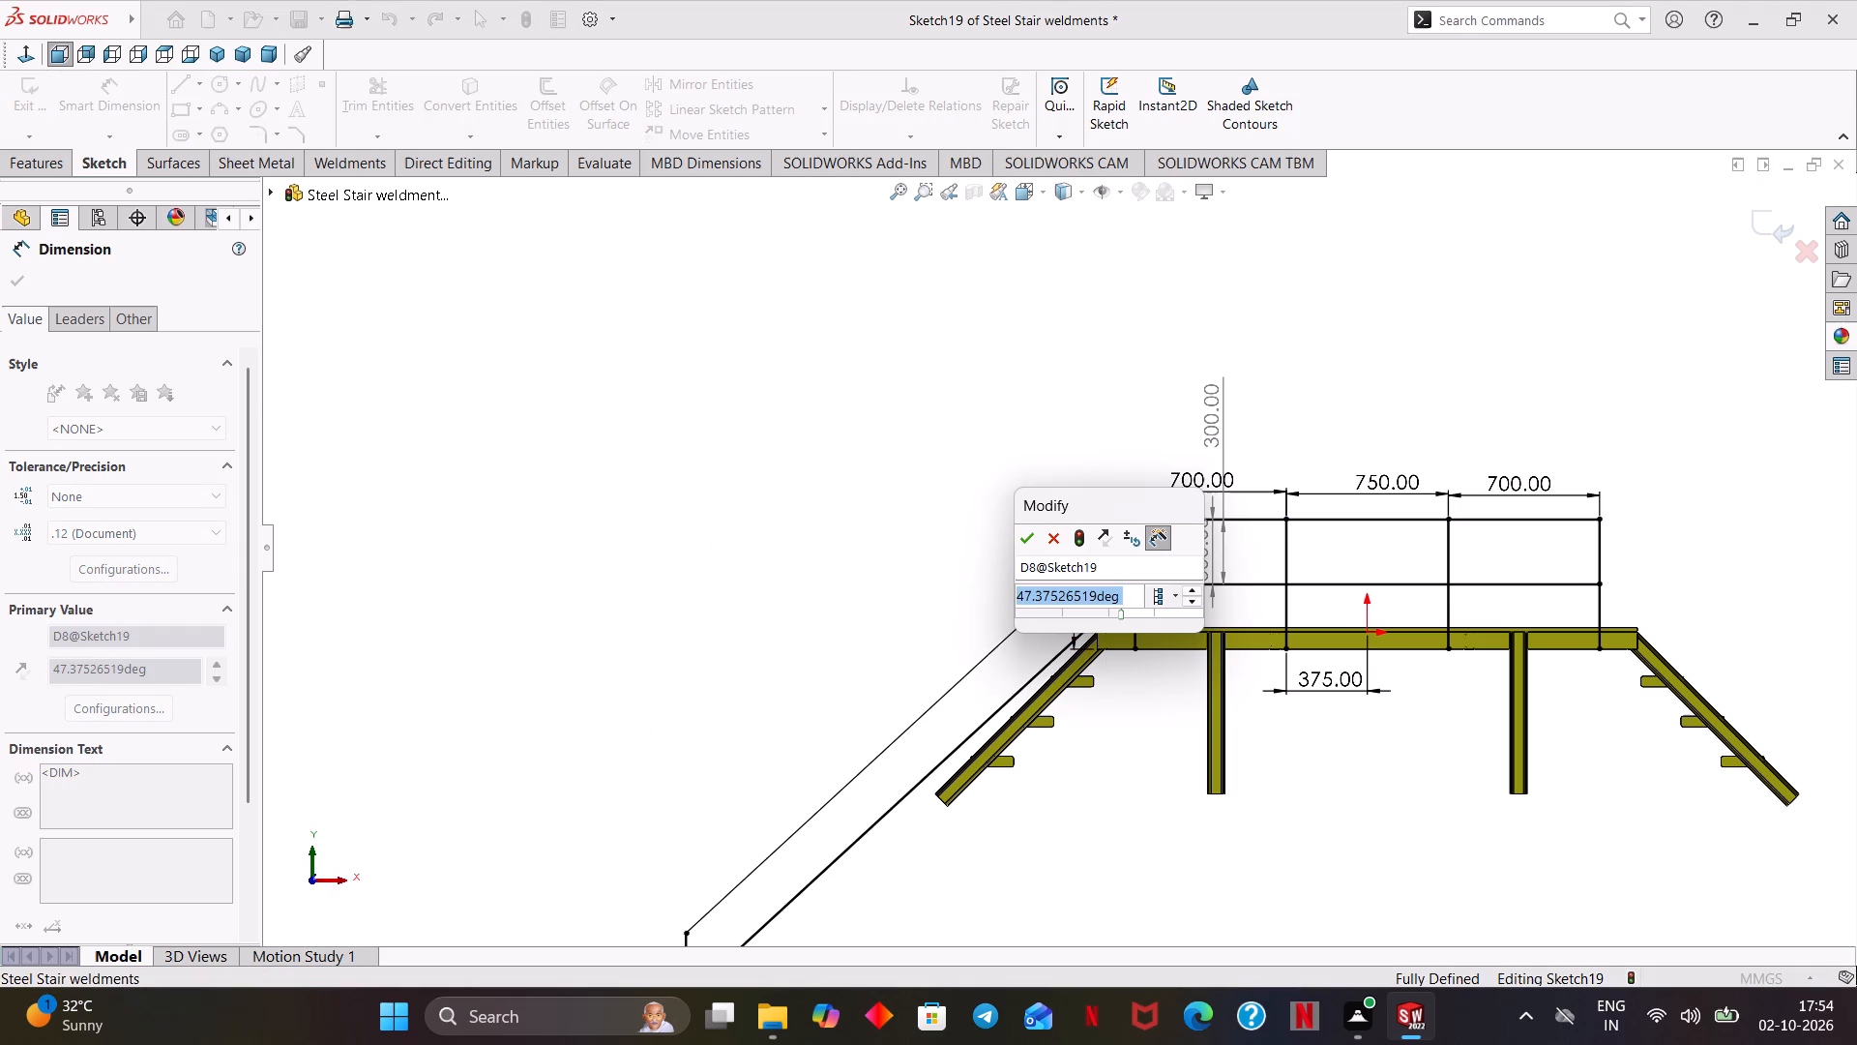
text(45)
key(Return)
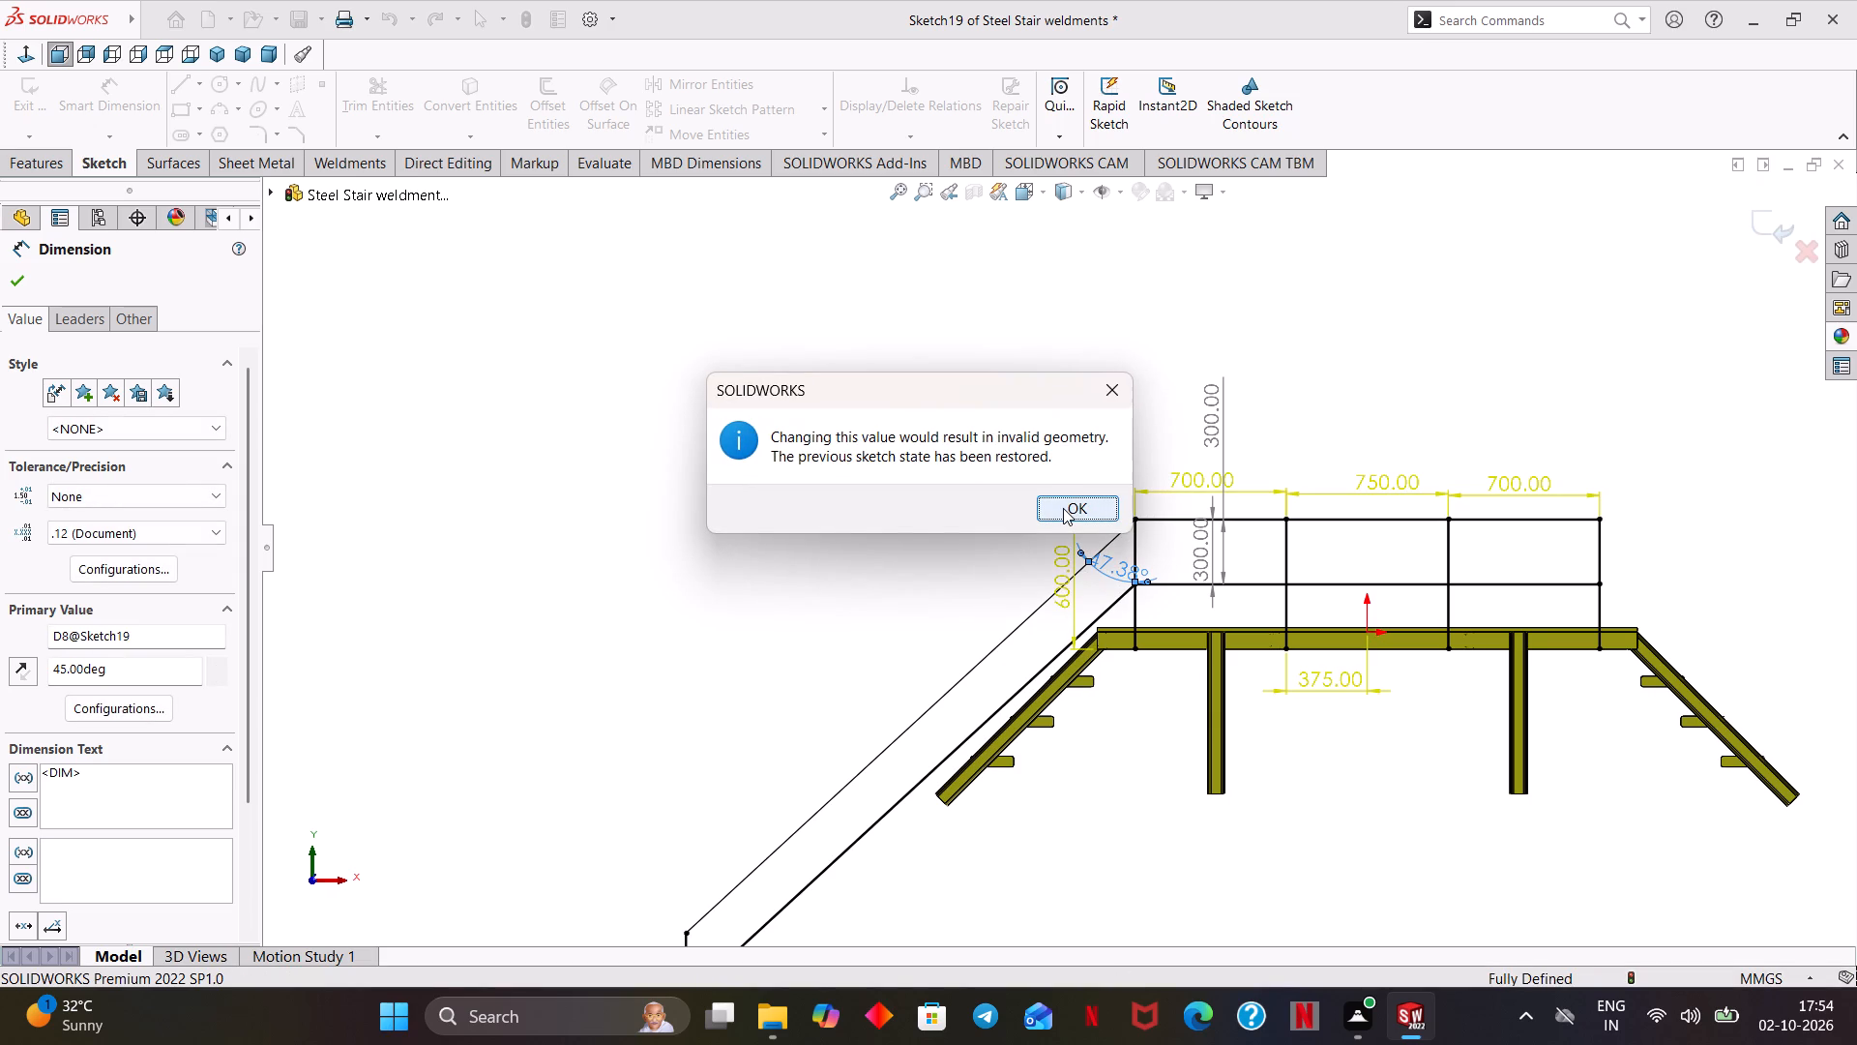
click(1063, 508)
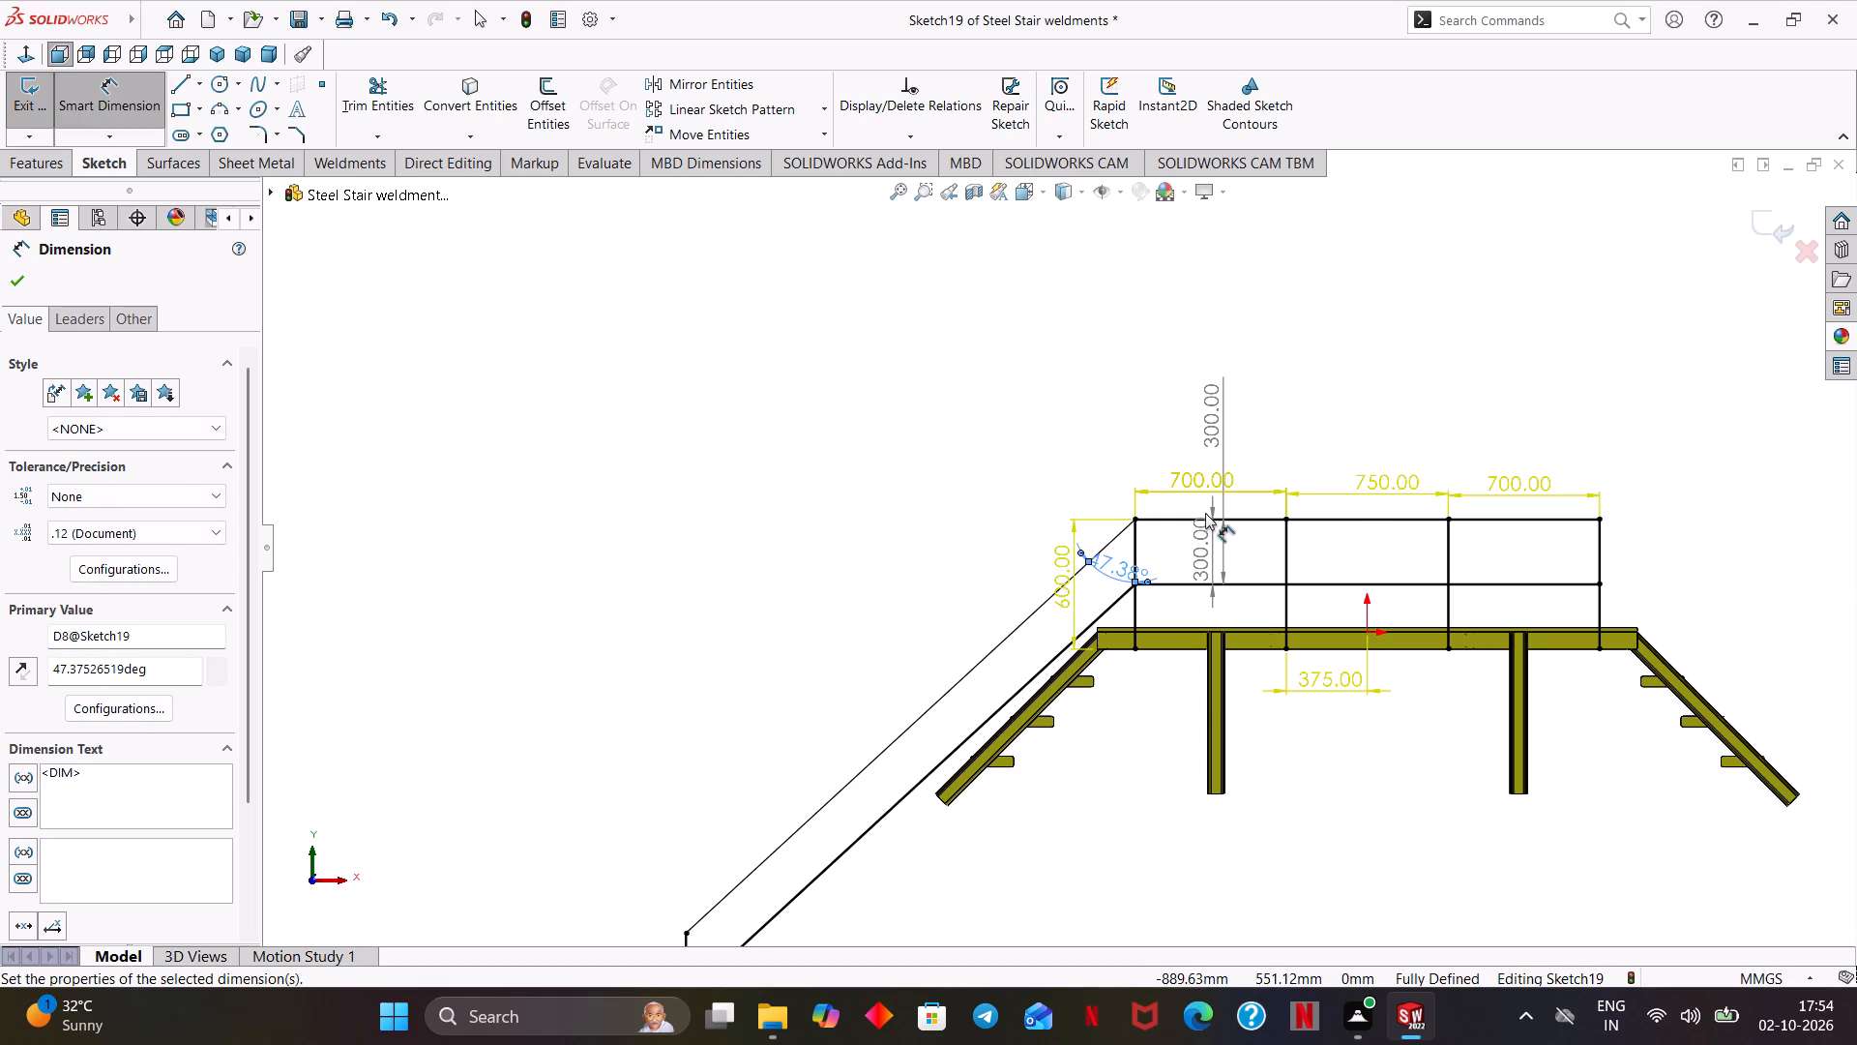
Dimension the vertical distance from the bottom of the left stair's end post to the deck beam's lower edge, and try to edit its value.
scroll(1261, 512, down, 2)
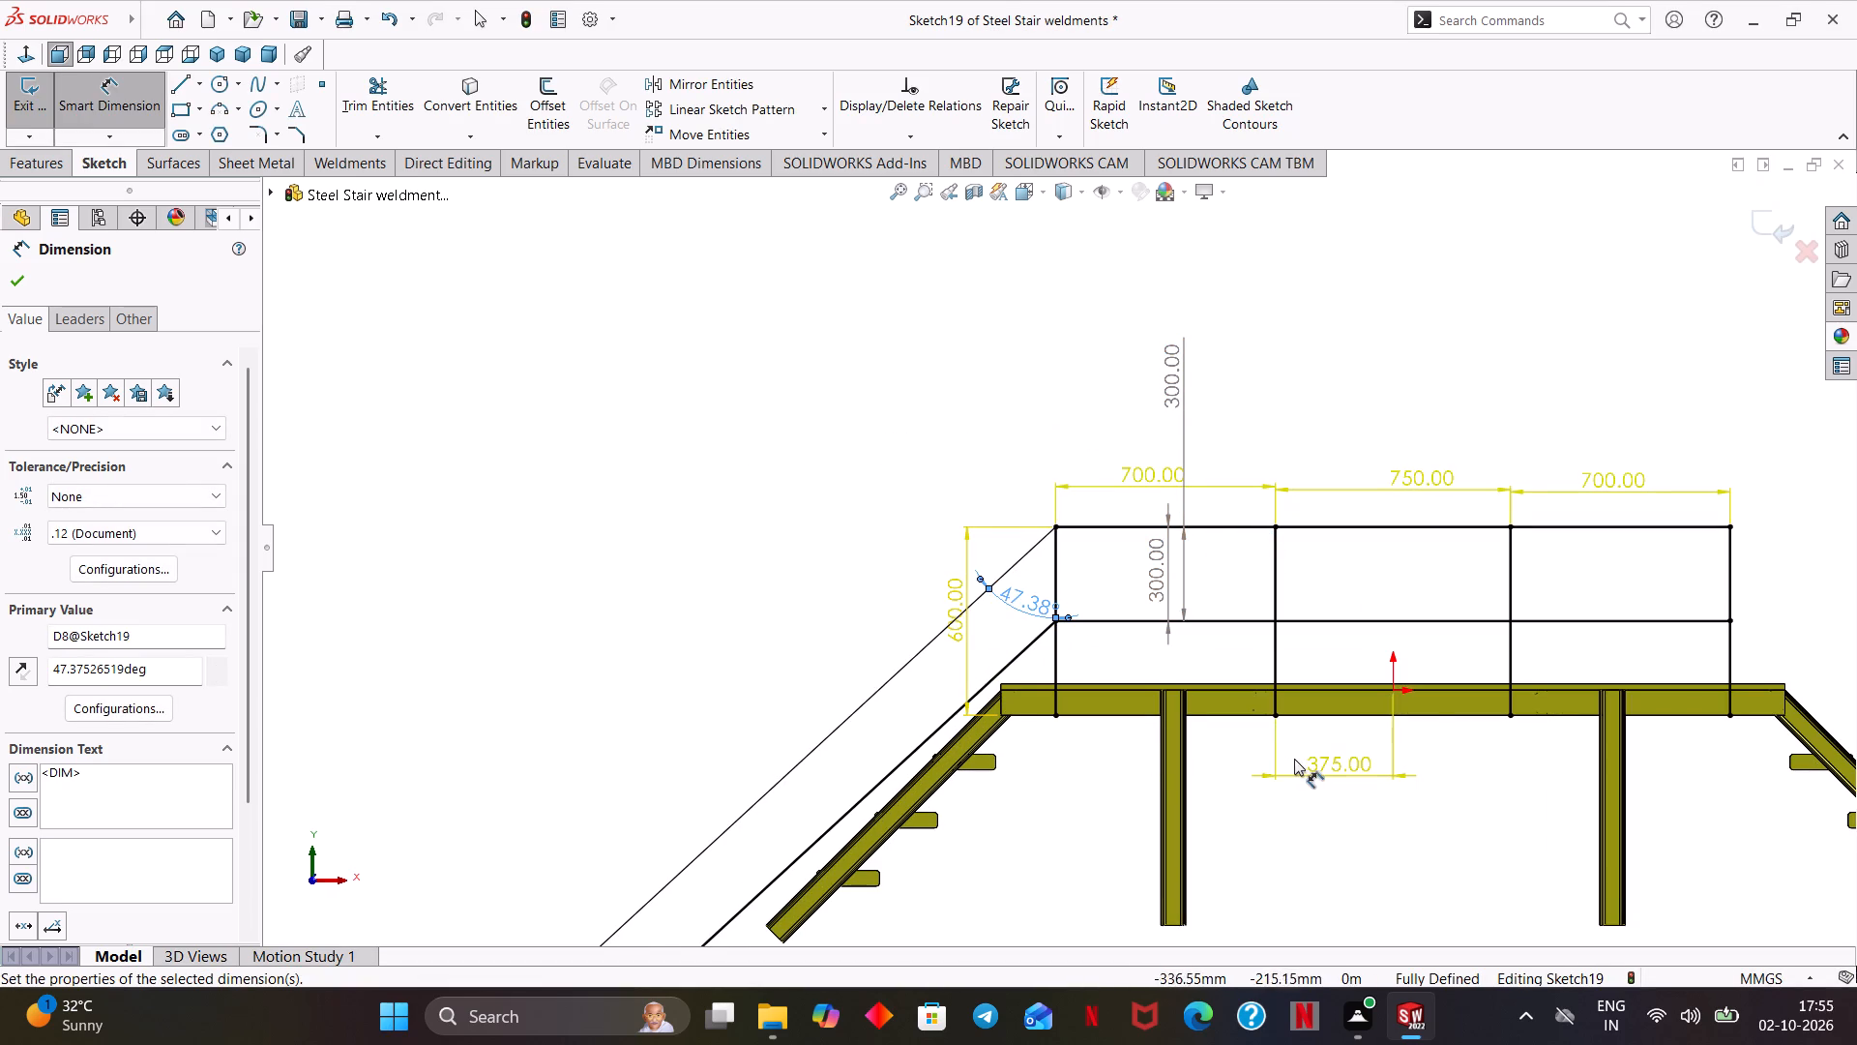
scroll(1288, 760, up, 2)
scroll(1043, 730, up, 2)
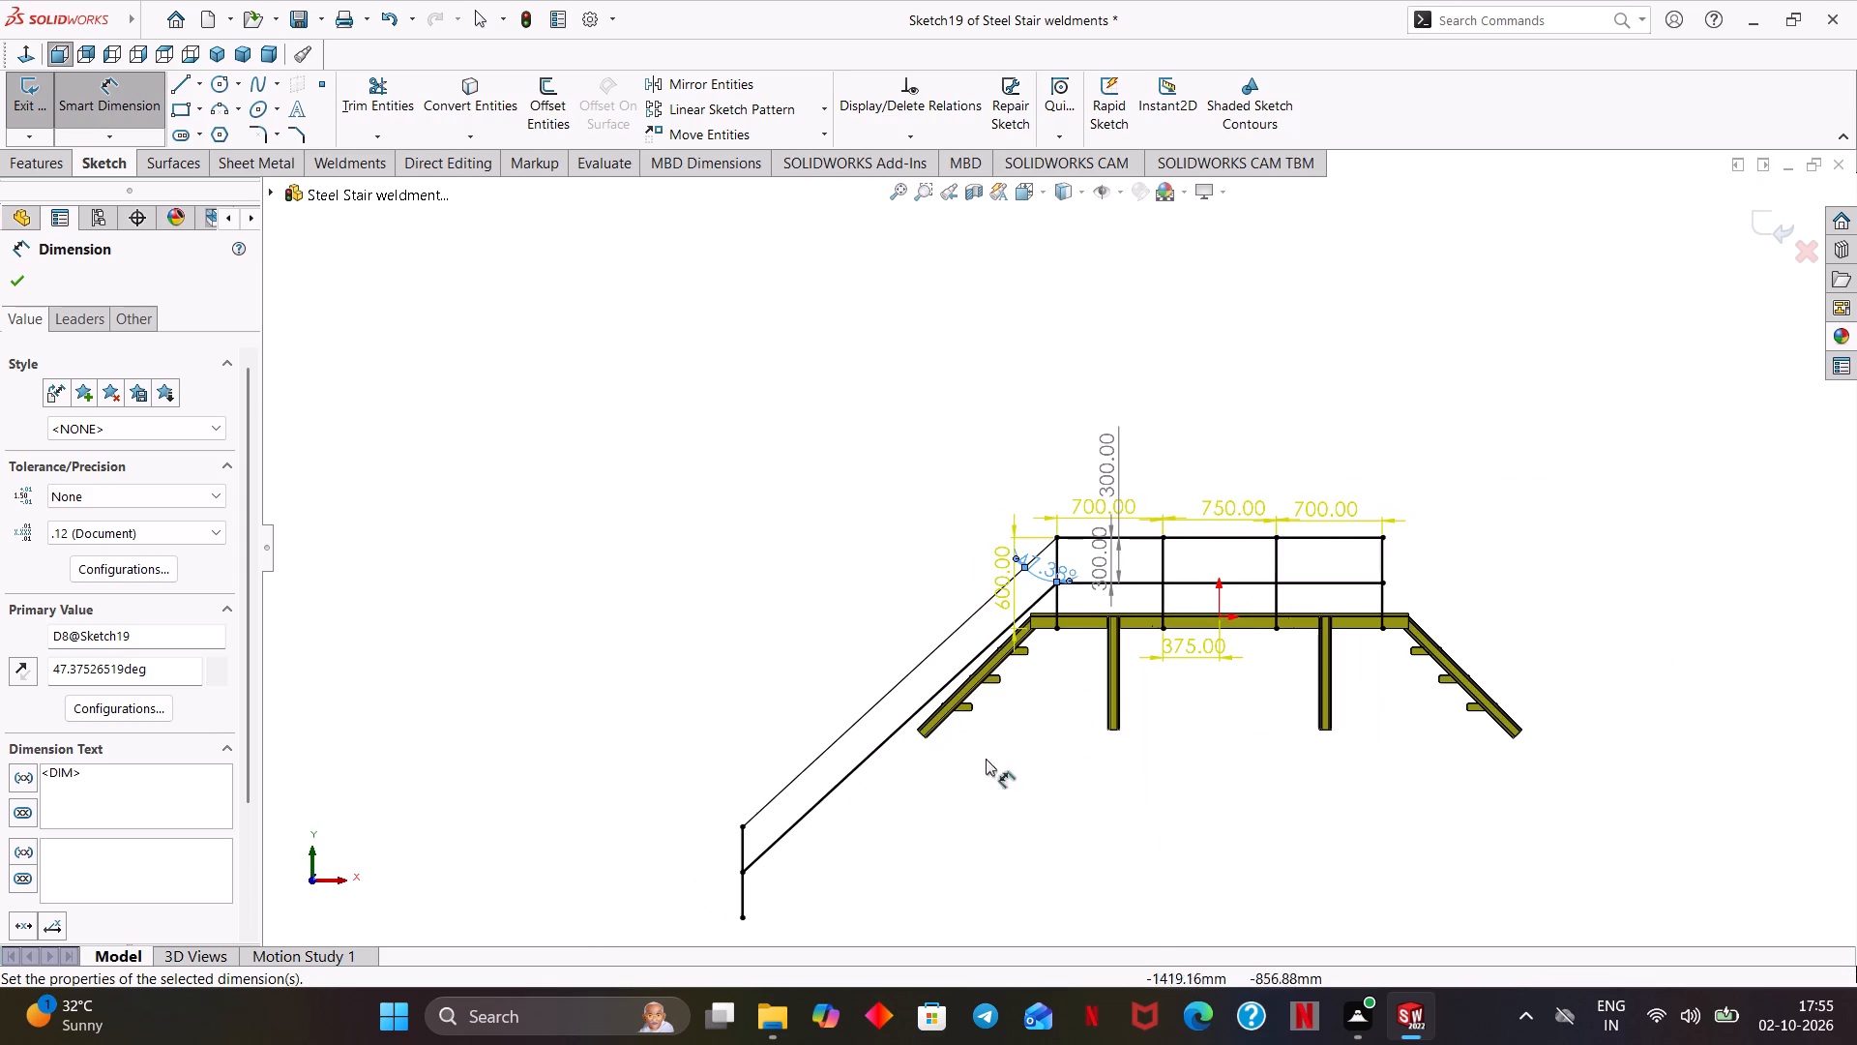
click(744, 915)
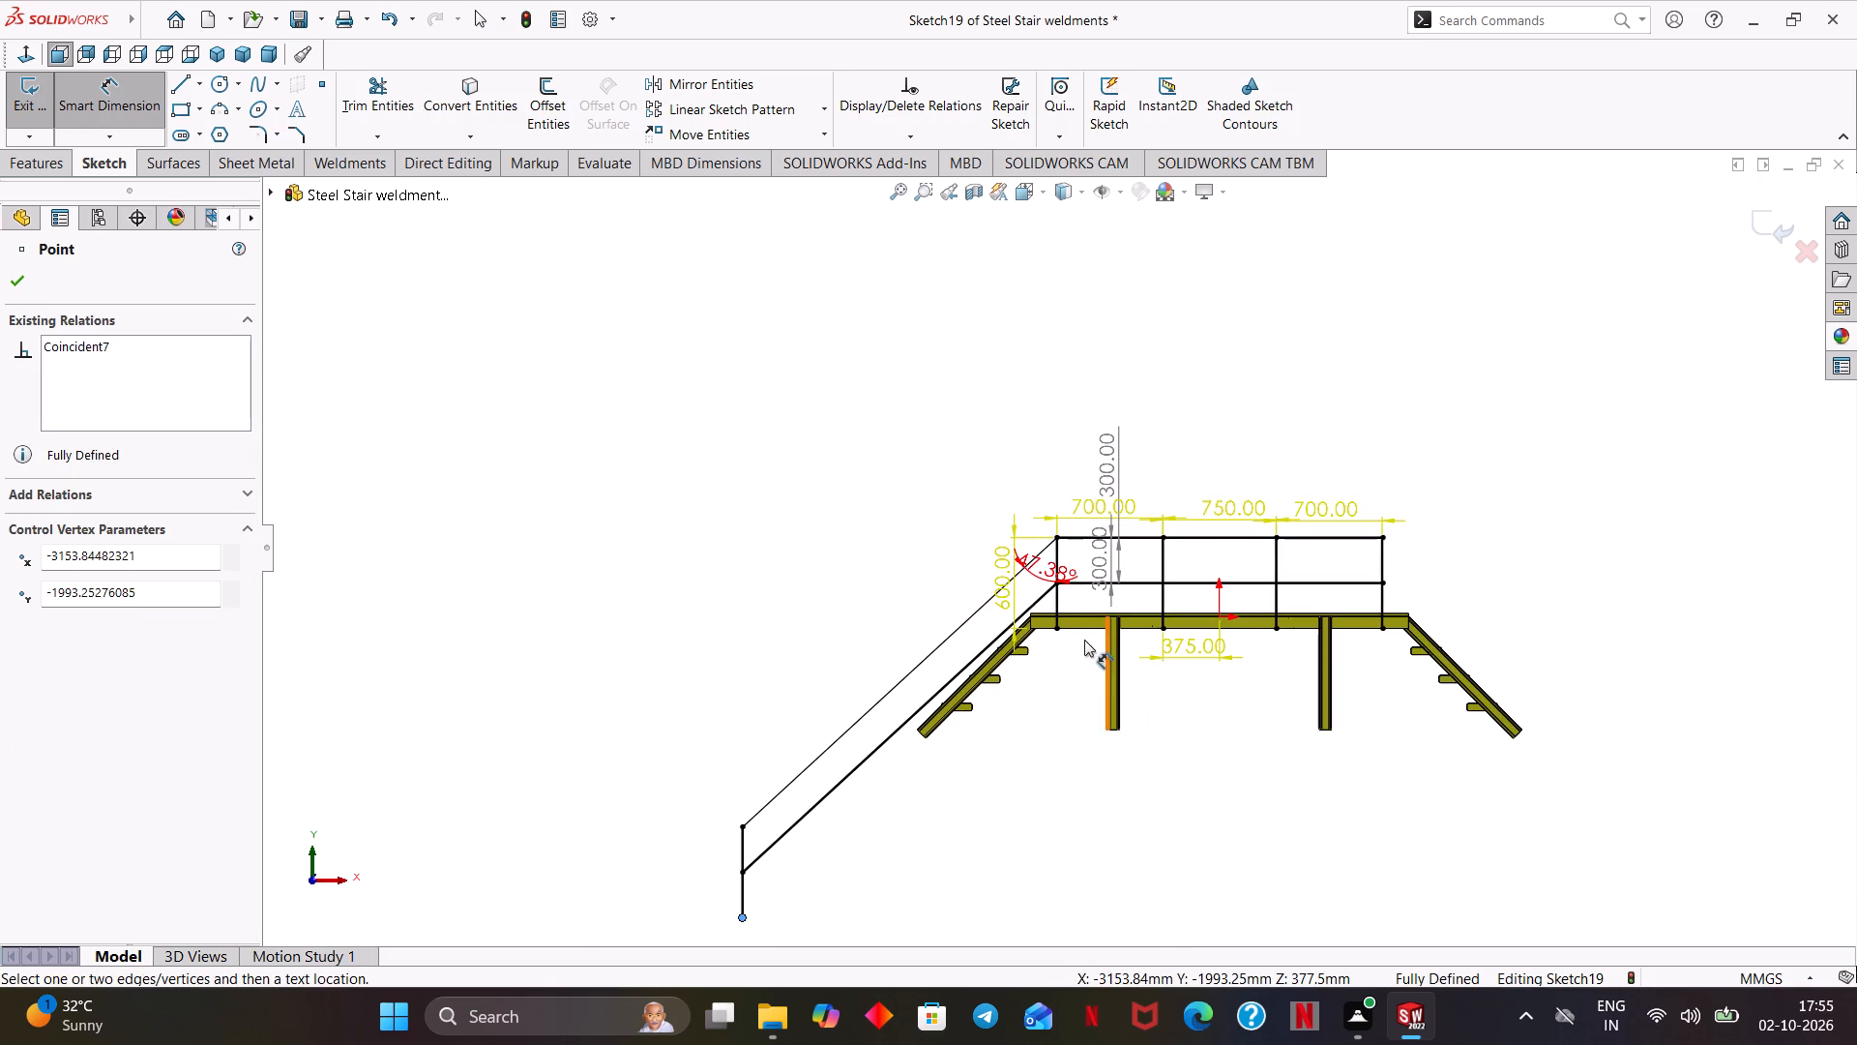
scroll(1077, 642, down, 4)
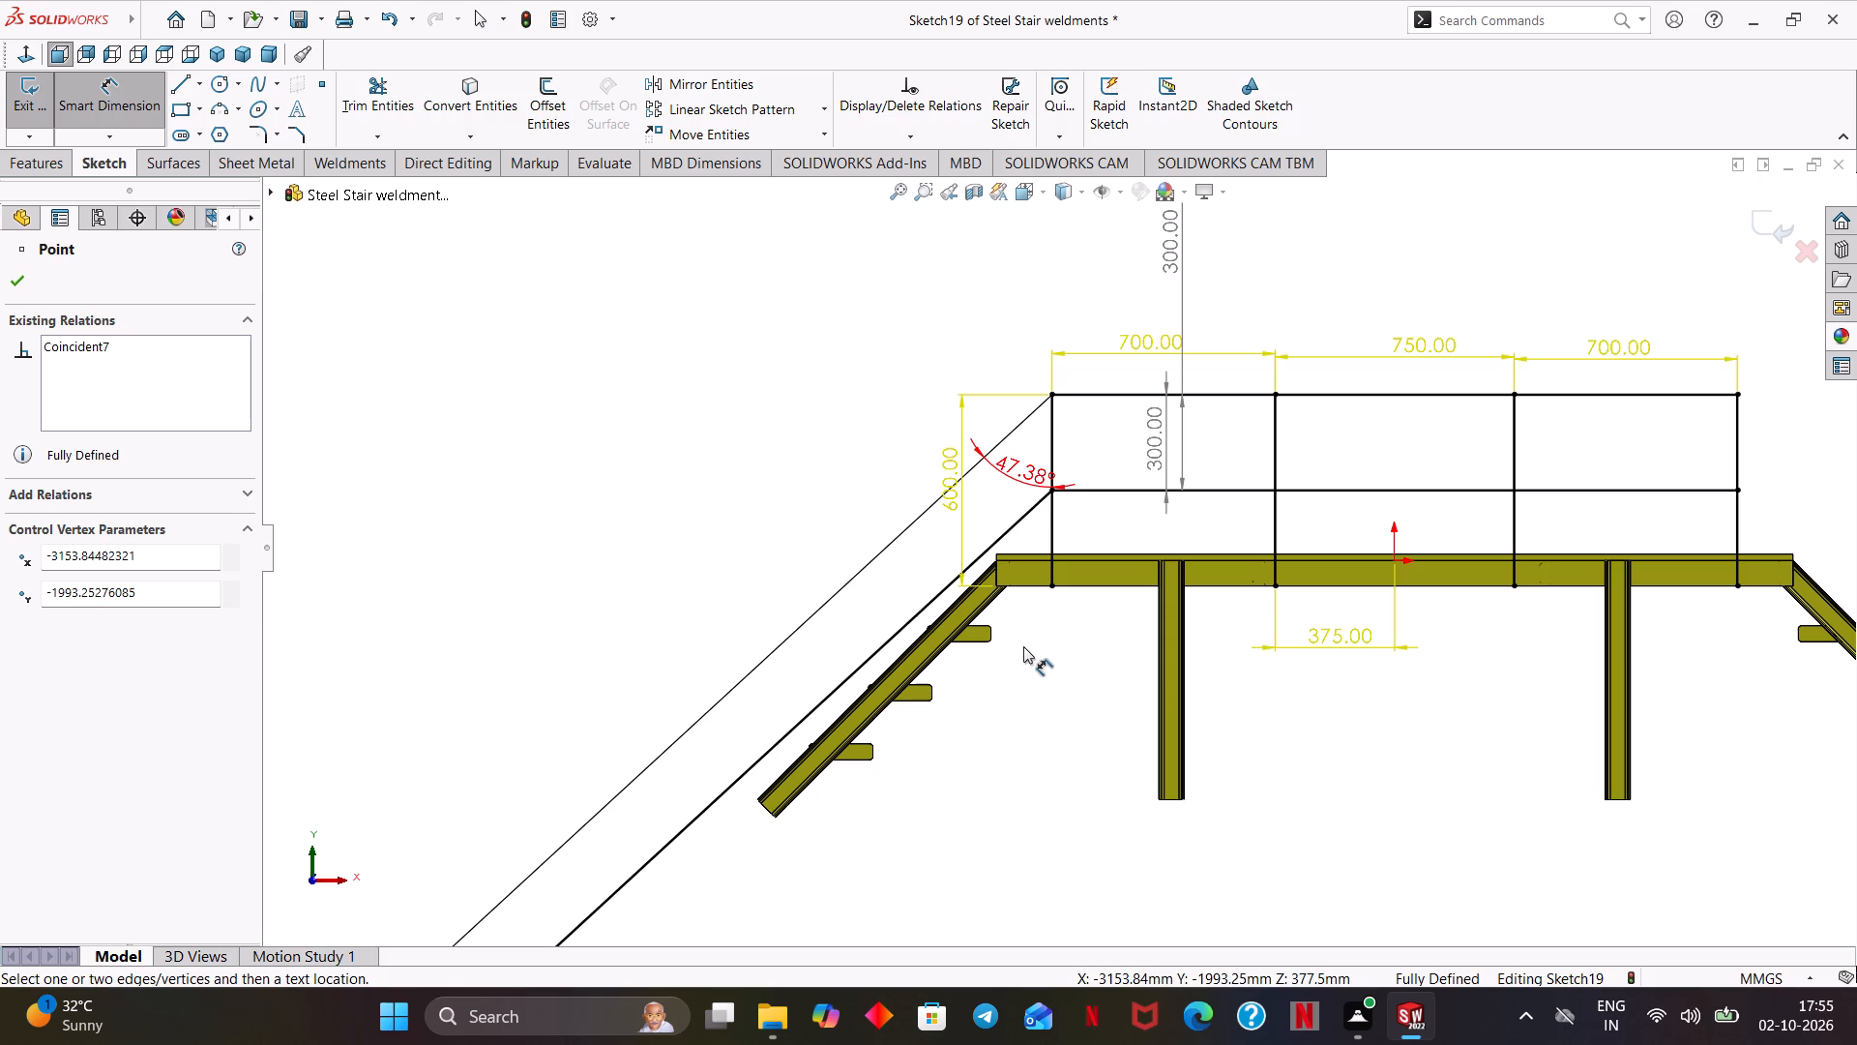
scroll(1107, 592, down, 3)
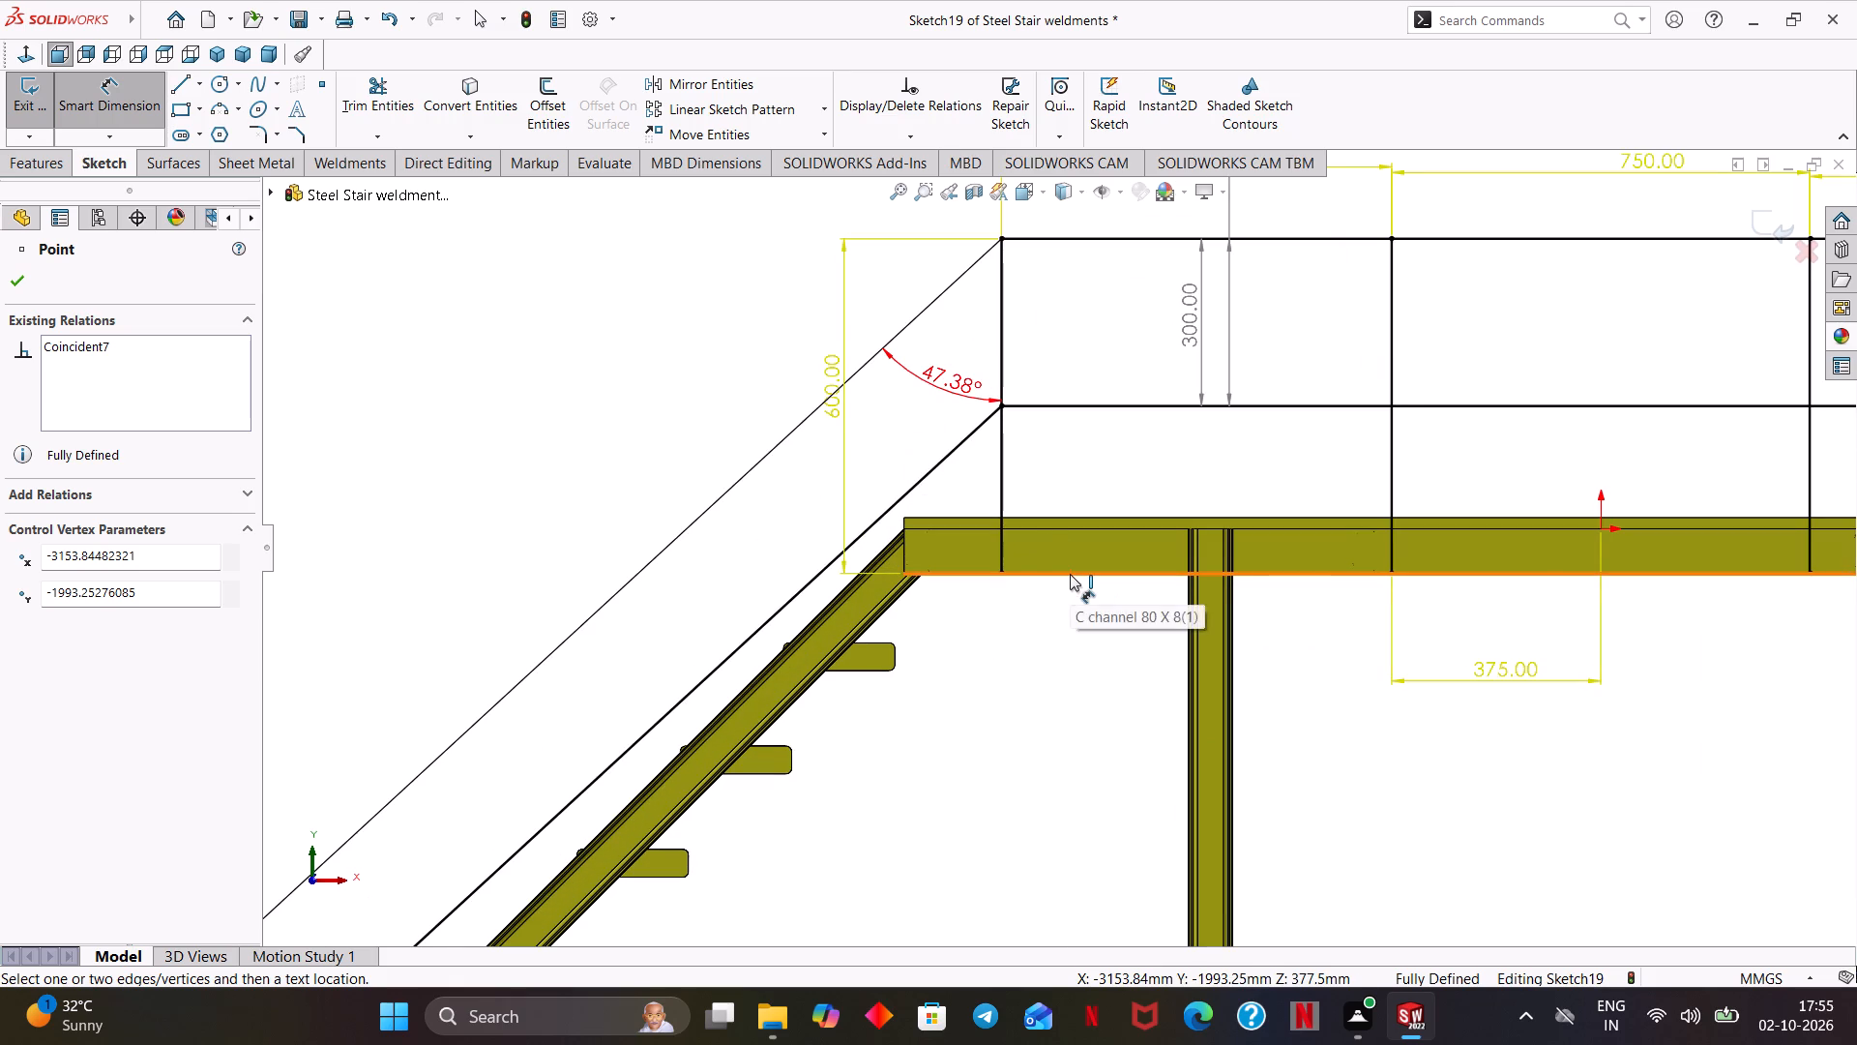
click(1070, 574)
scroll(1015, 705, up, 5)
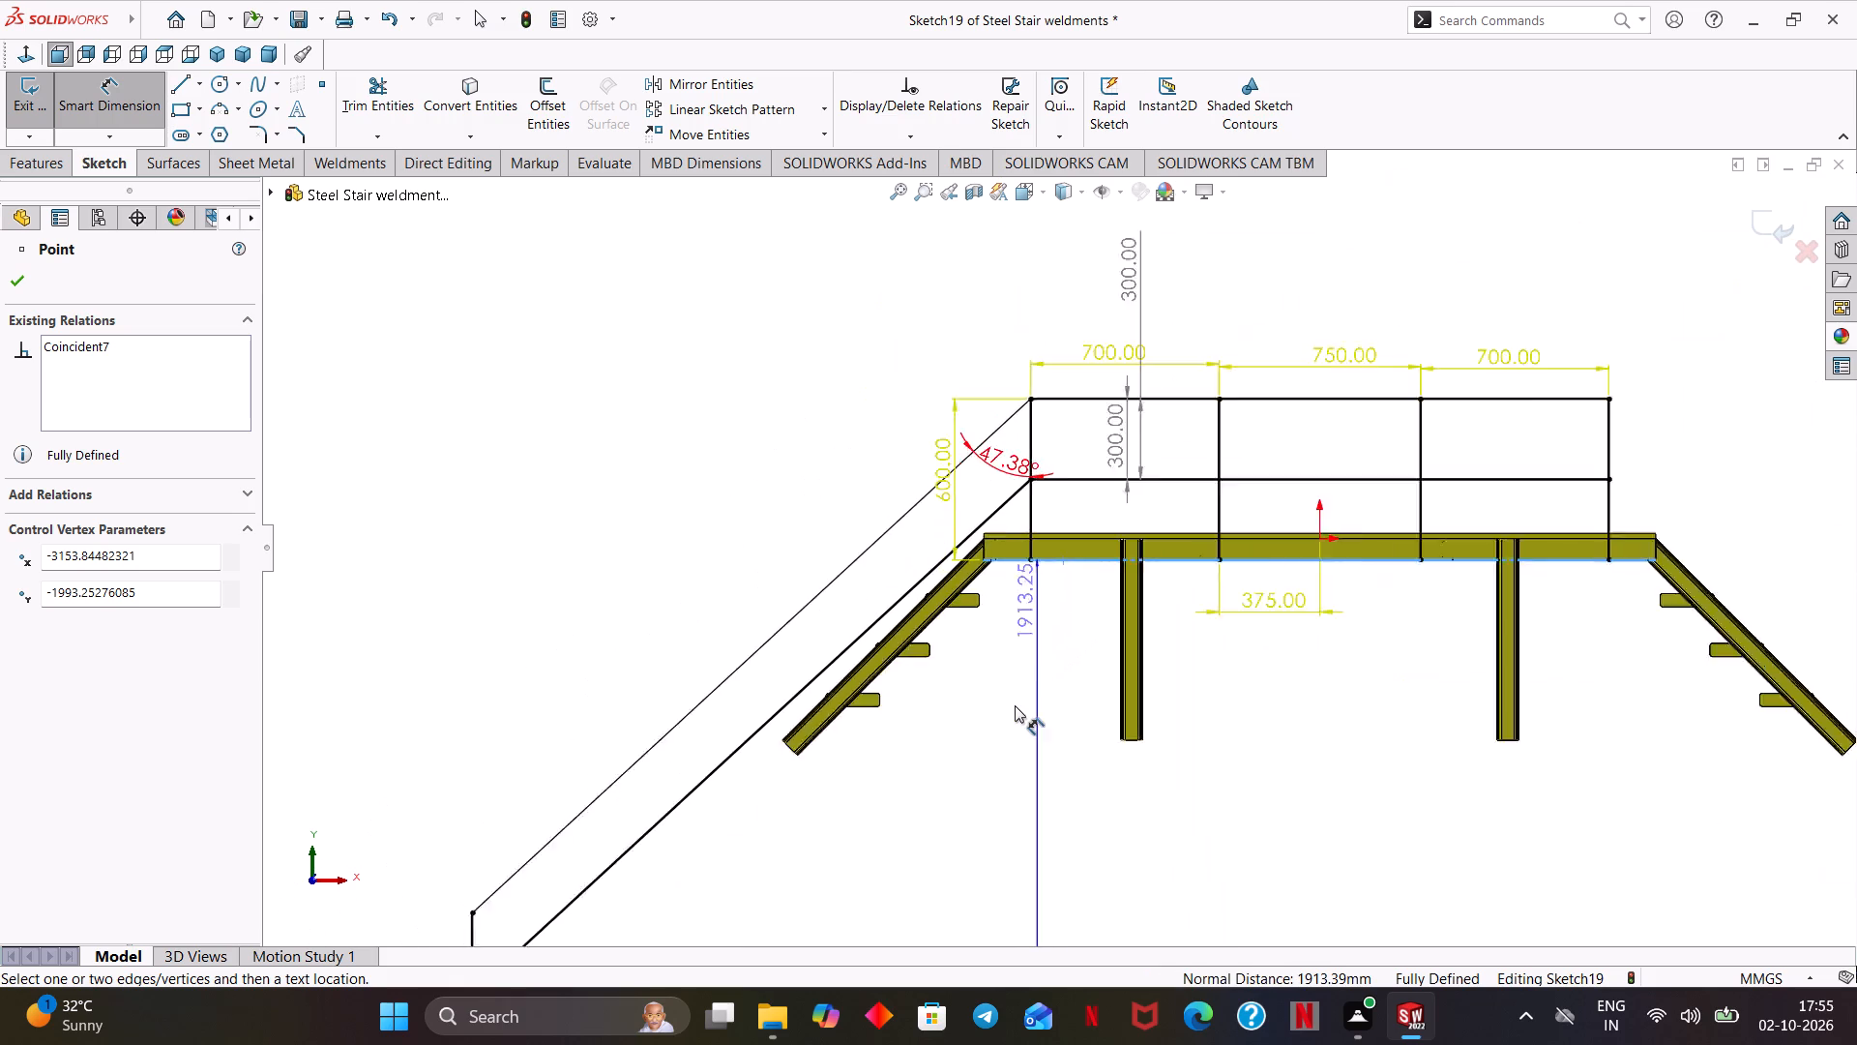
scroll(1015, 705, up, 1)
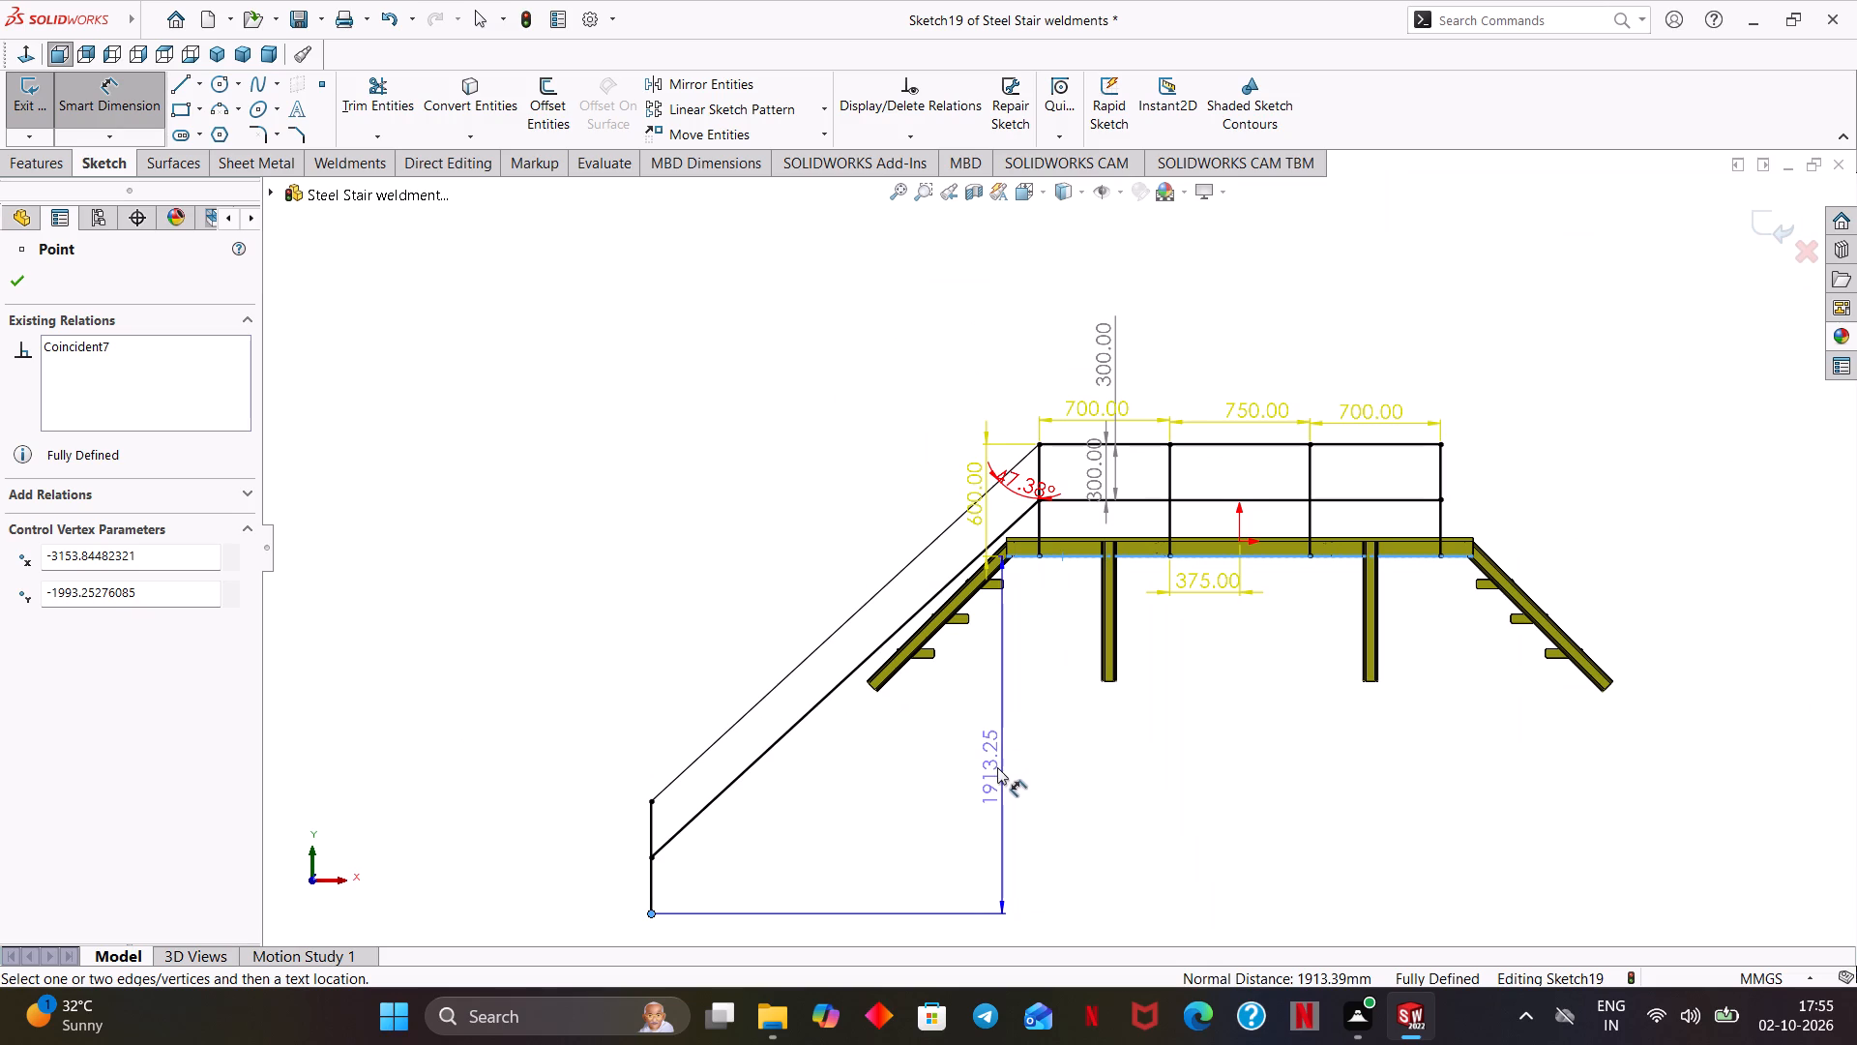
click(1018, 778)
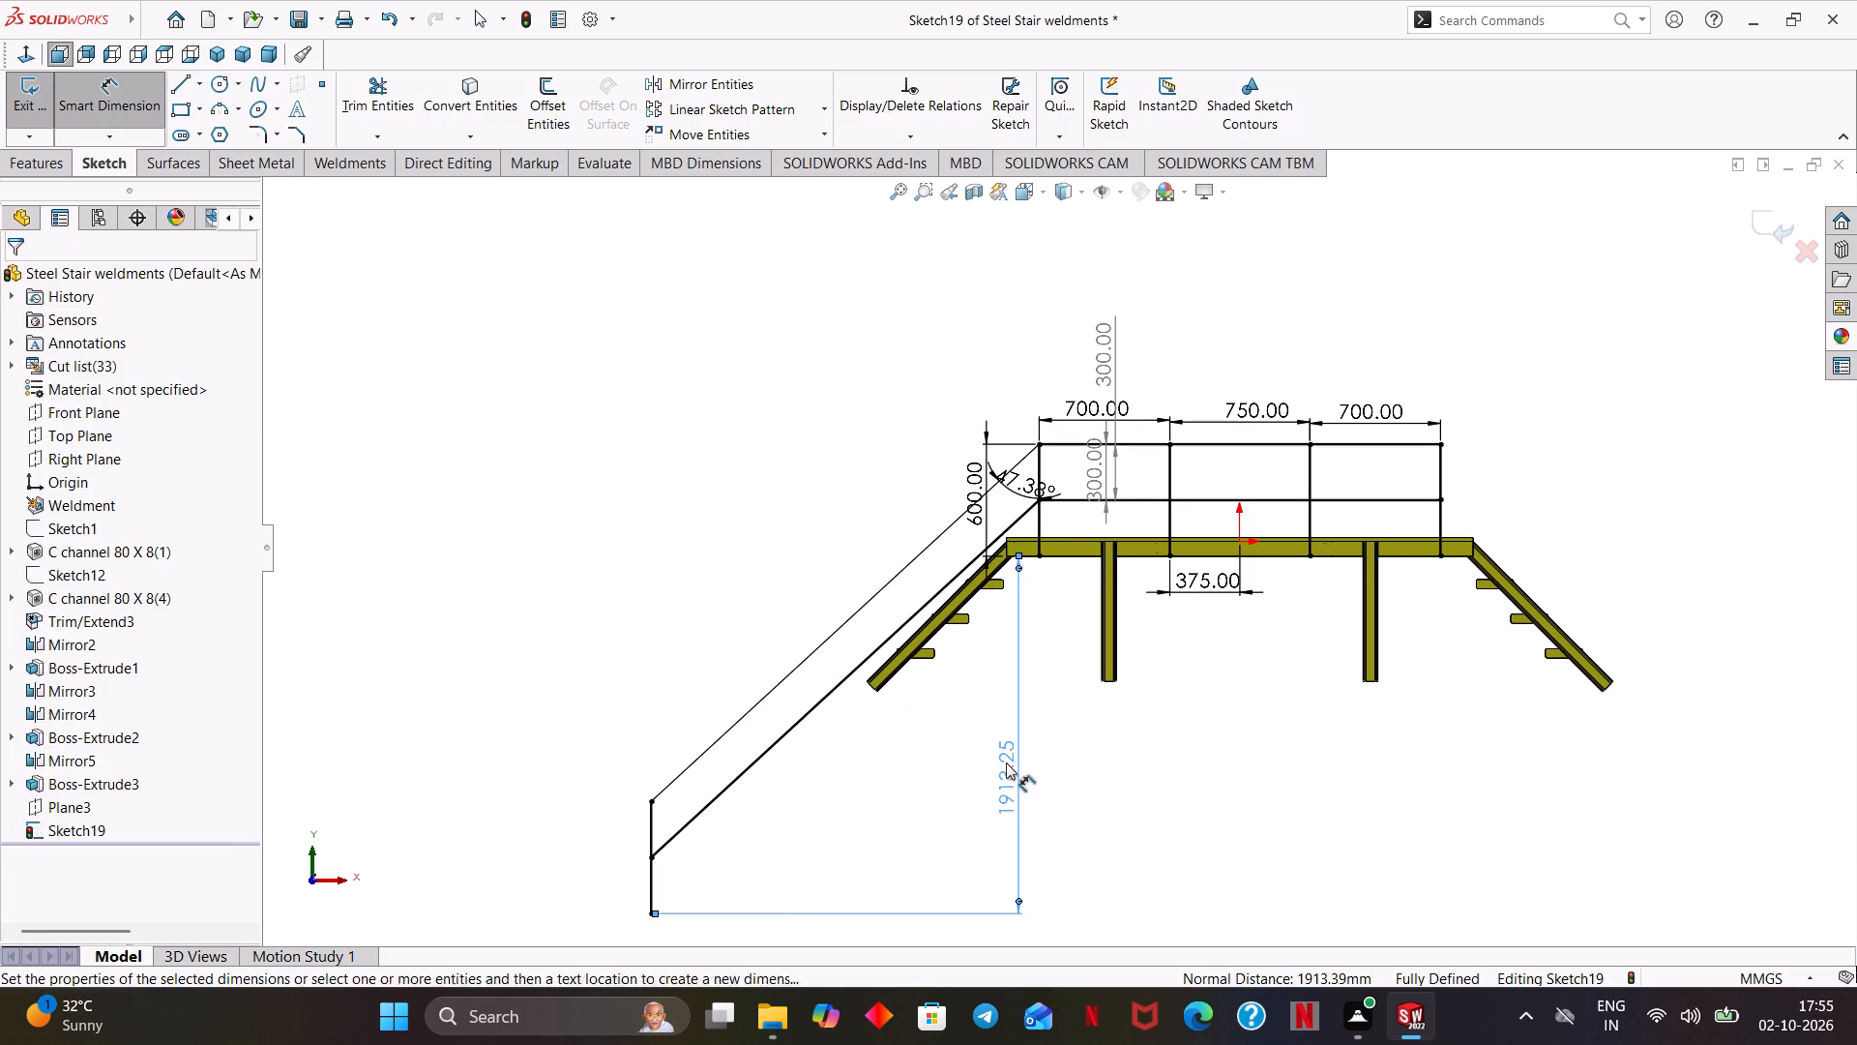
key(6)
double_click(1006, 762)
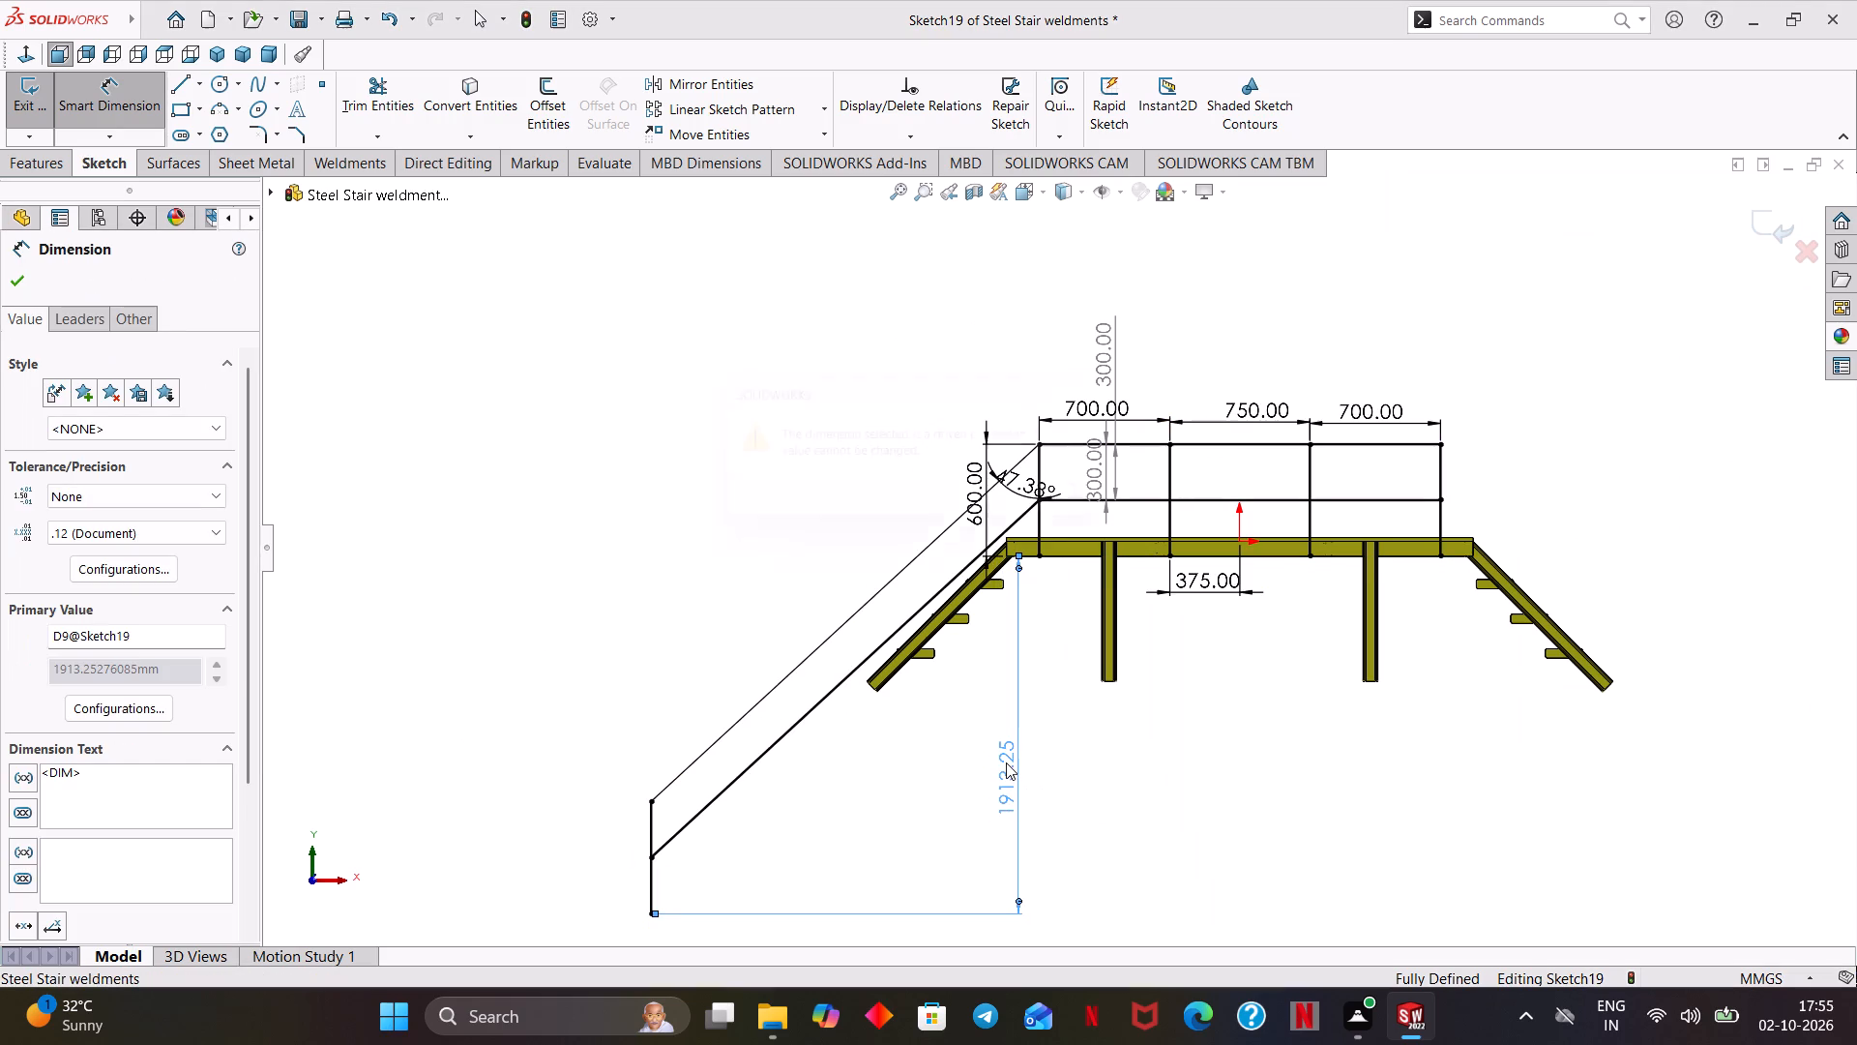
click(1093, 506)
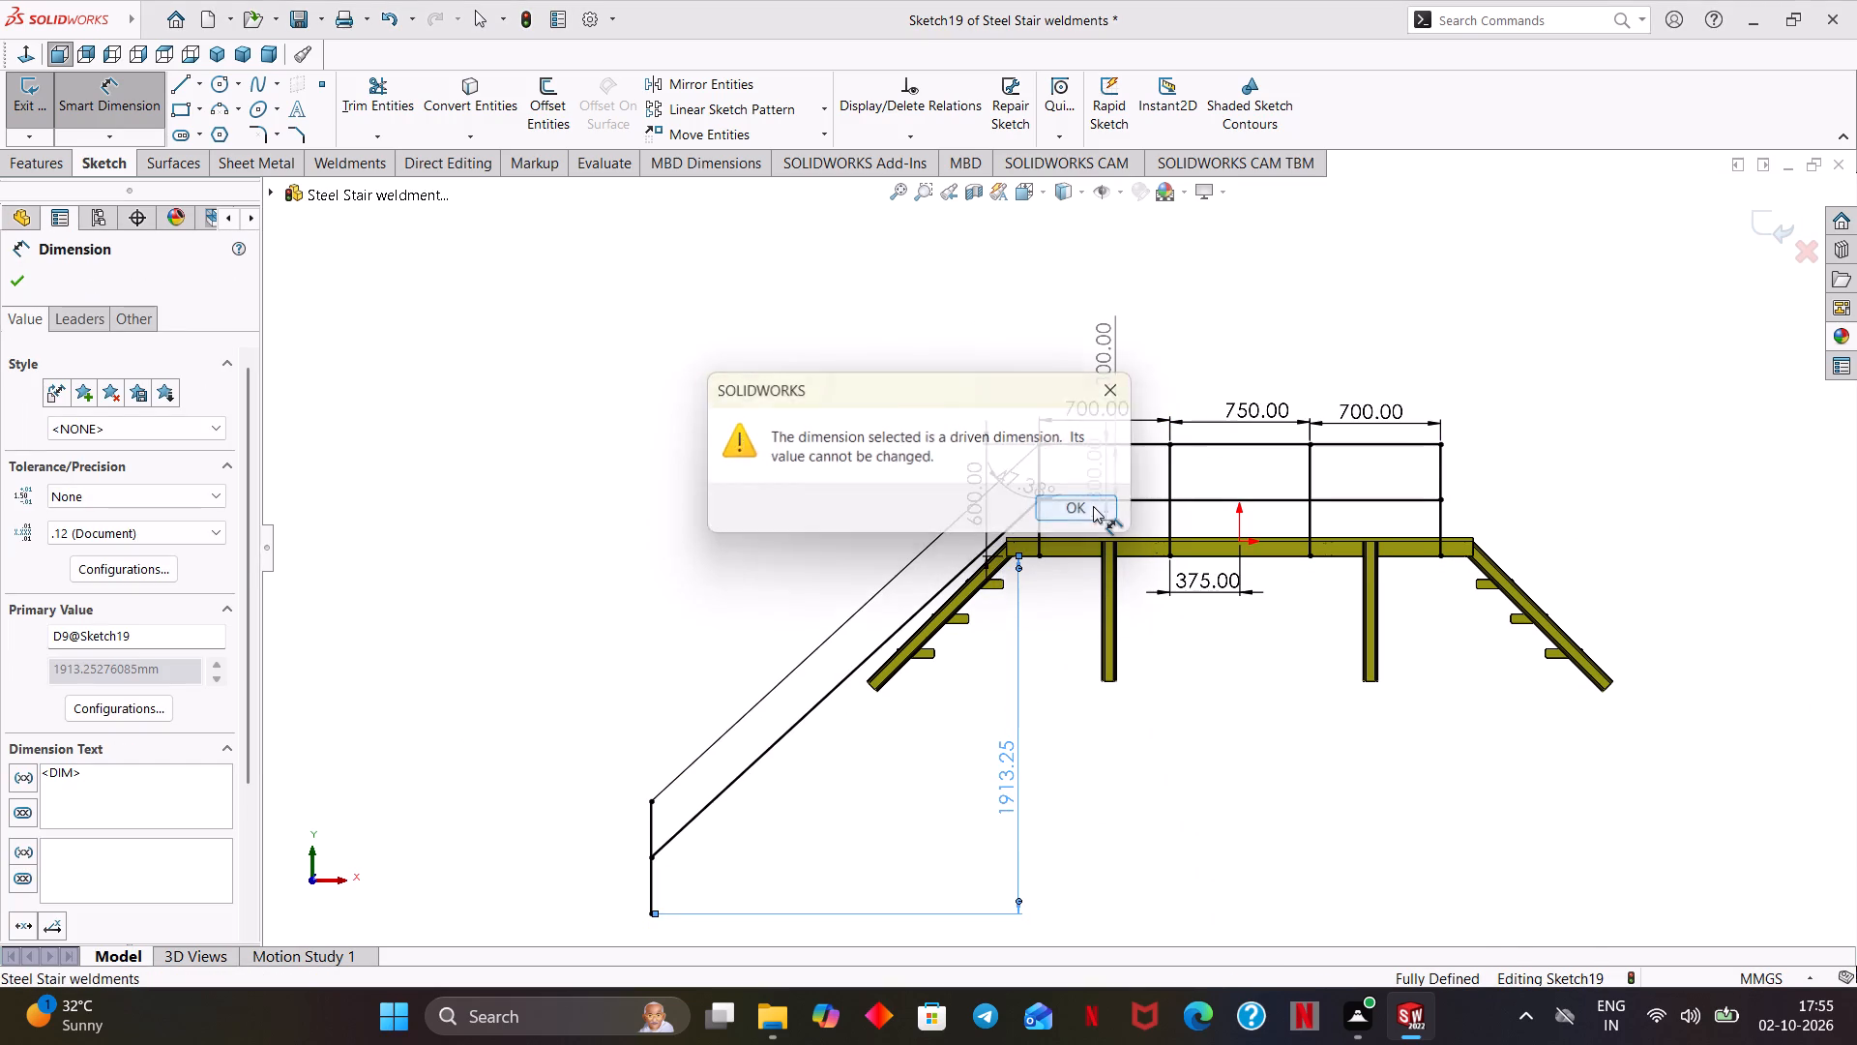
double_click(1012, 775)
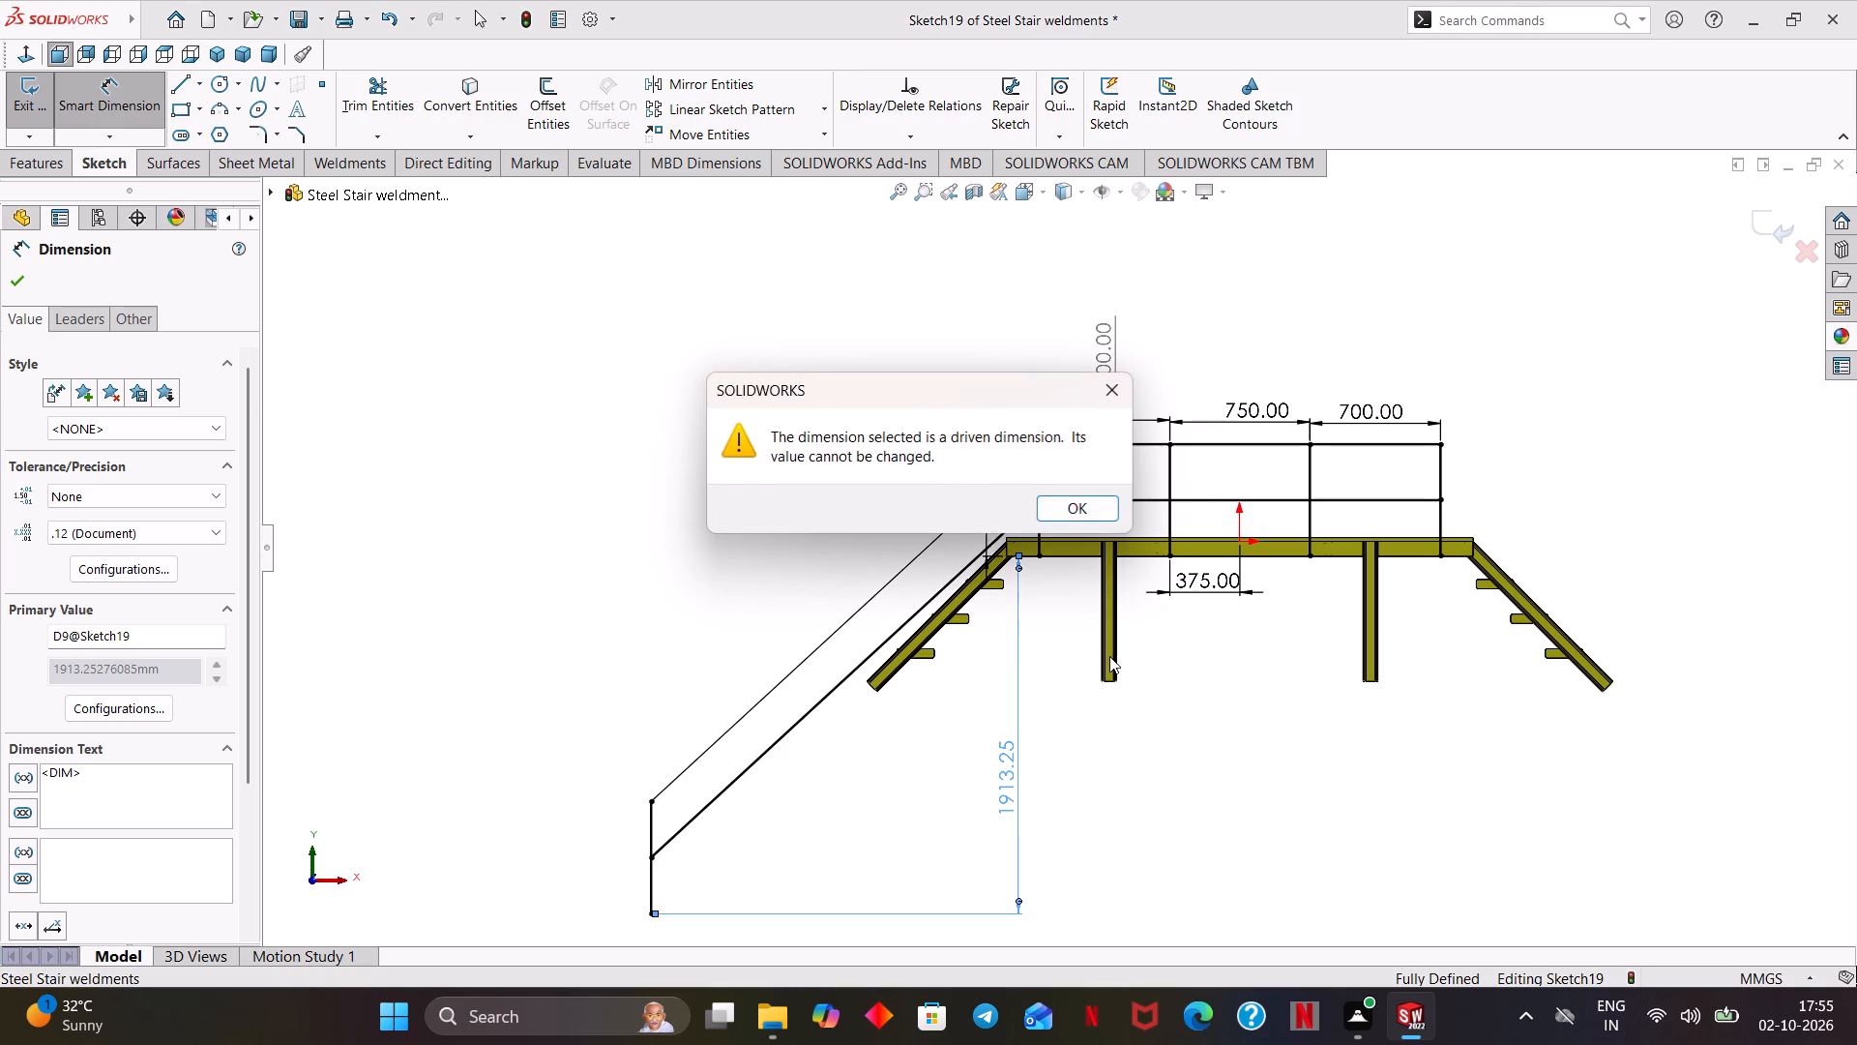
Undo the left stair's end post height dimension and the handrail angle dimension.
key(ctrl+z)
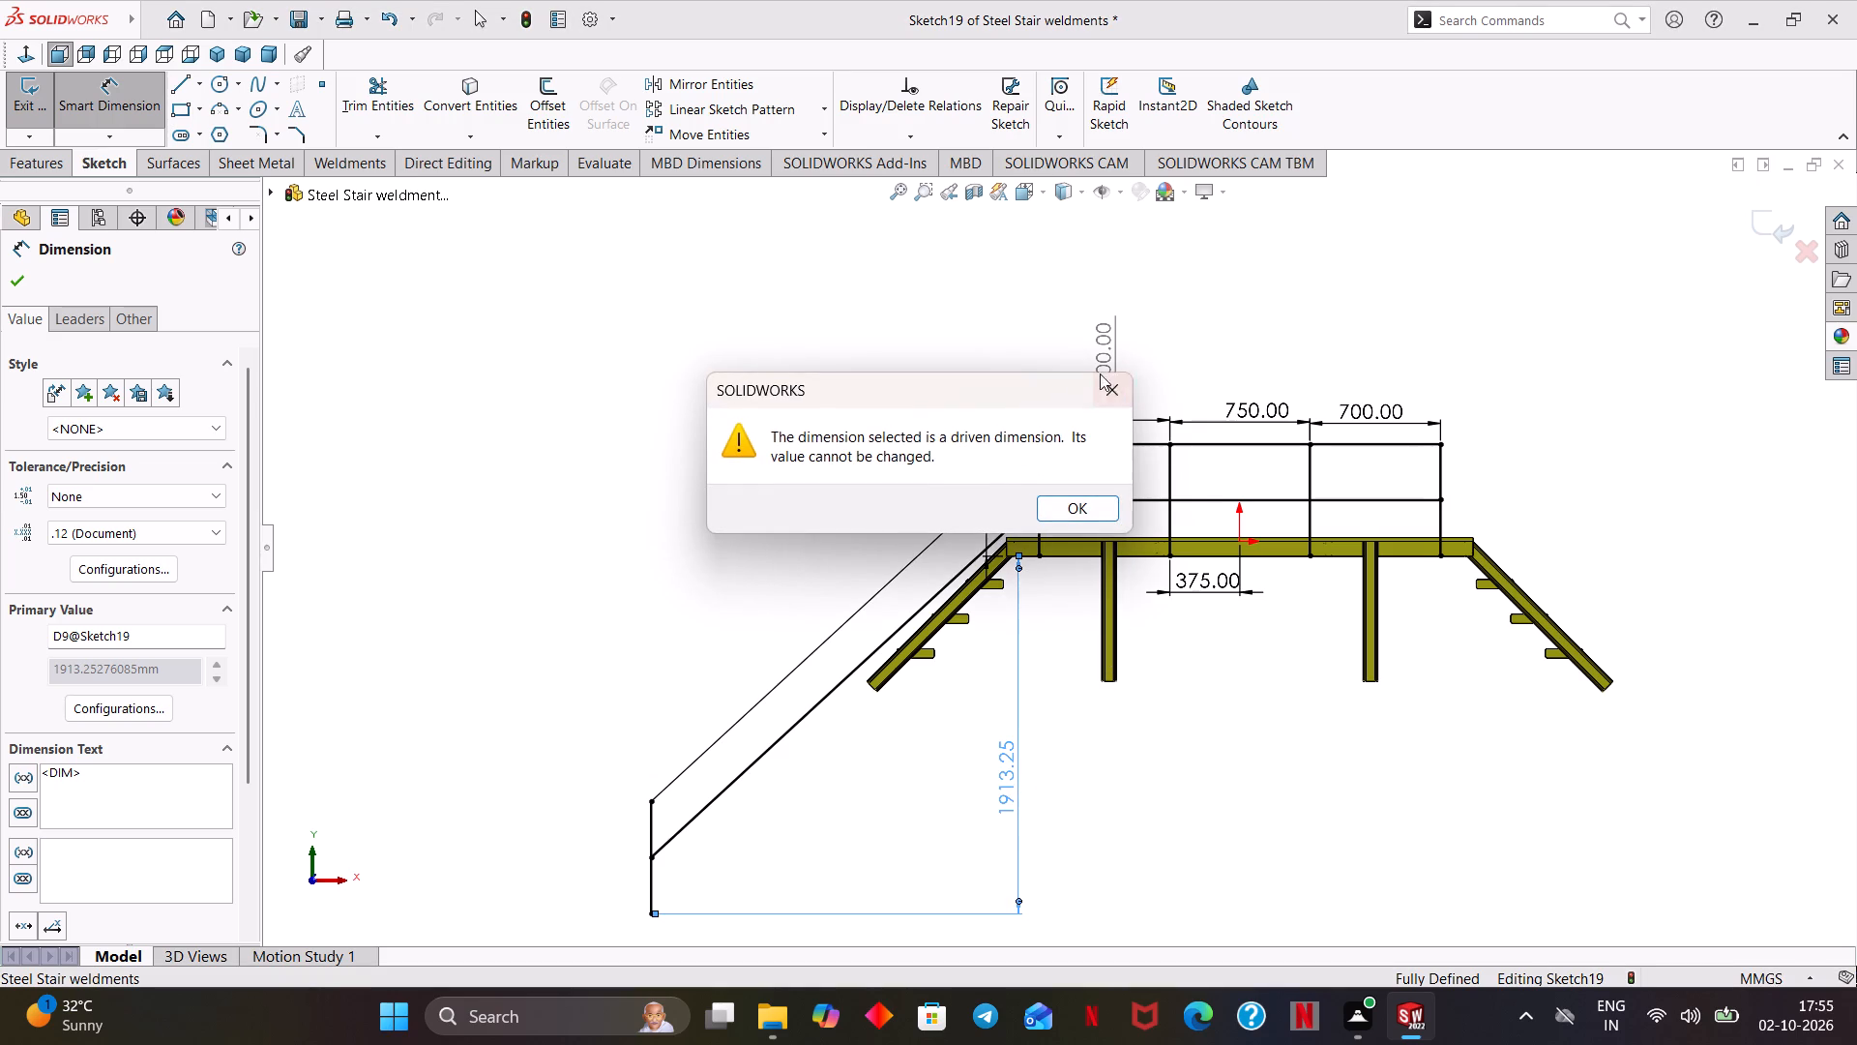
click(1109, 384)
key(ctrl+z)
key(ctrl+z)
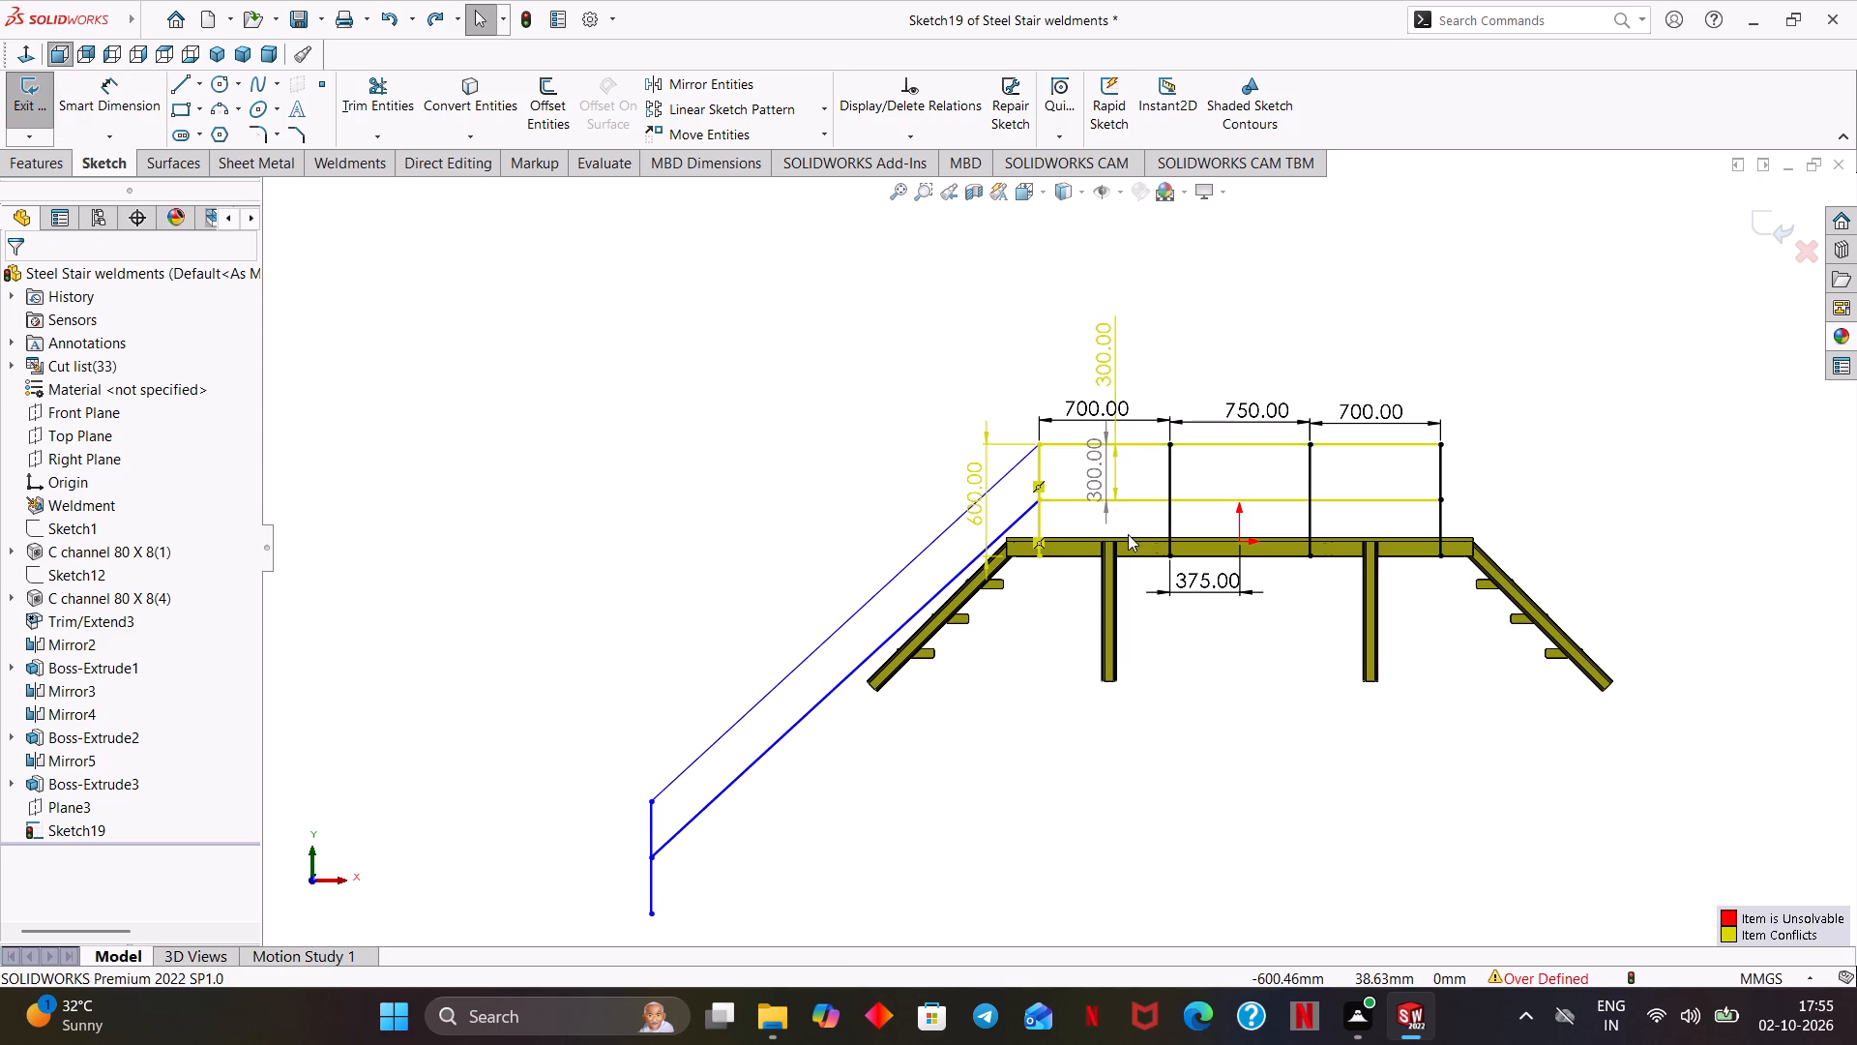
Undo the railing edits back to the dimensioned deck posts and top rail, removing the mid rail, the left stair's handrails and its end post.
key(ctrl+z)
key(ctrl+z)
key(ctrl+z)
key(ctrl+z)
key(ctrl+z)
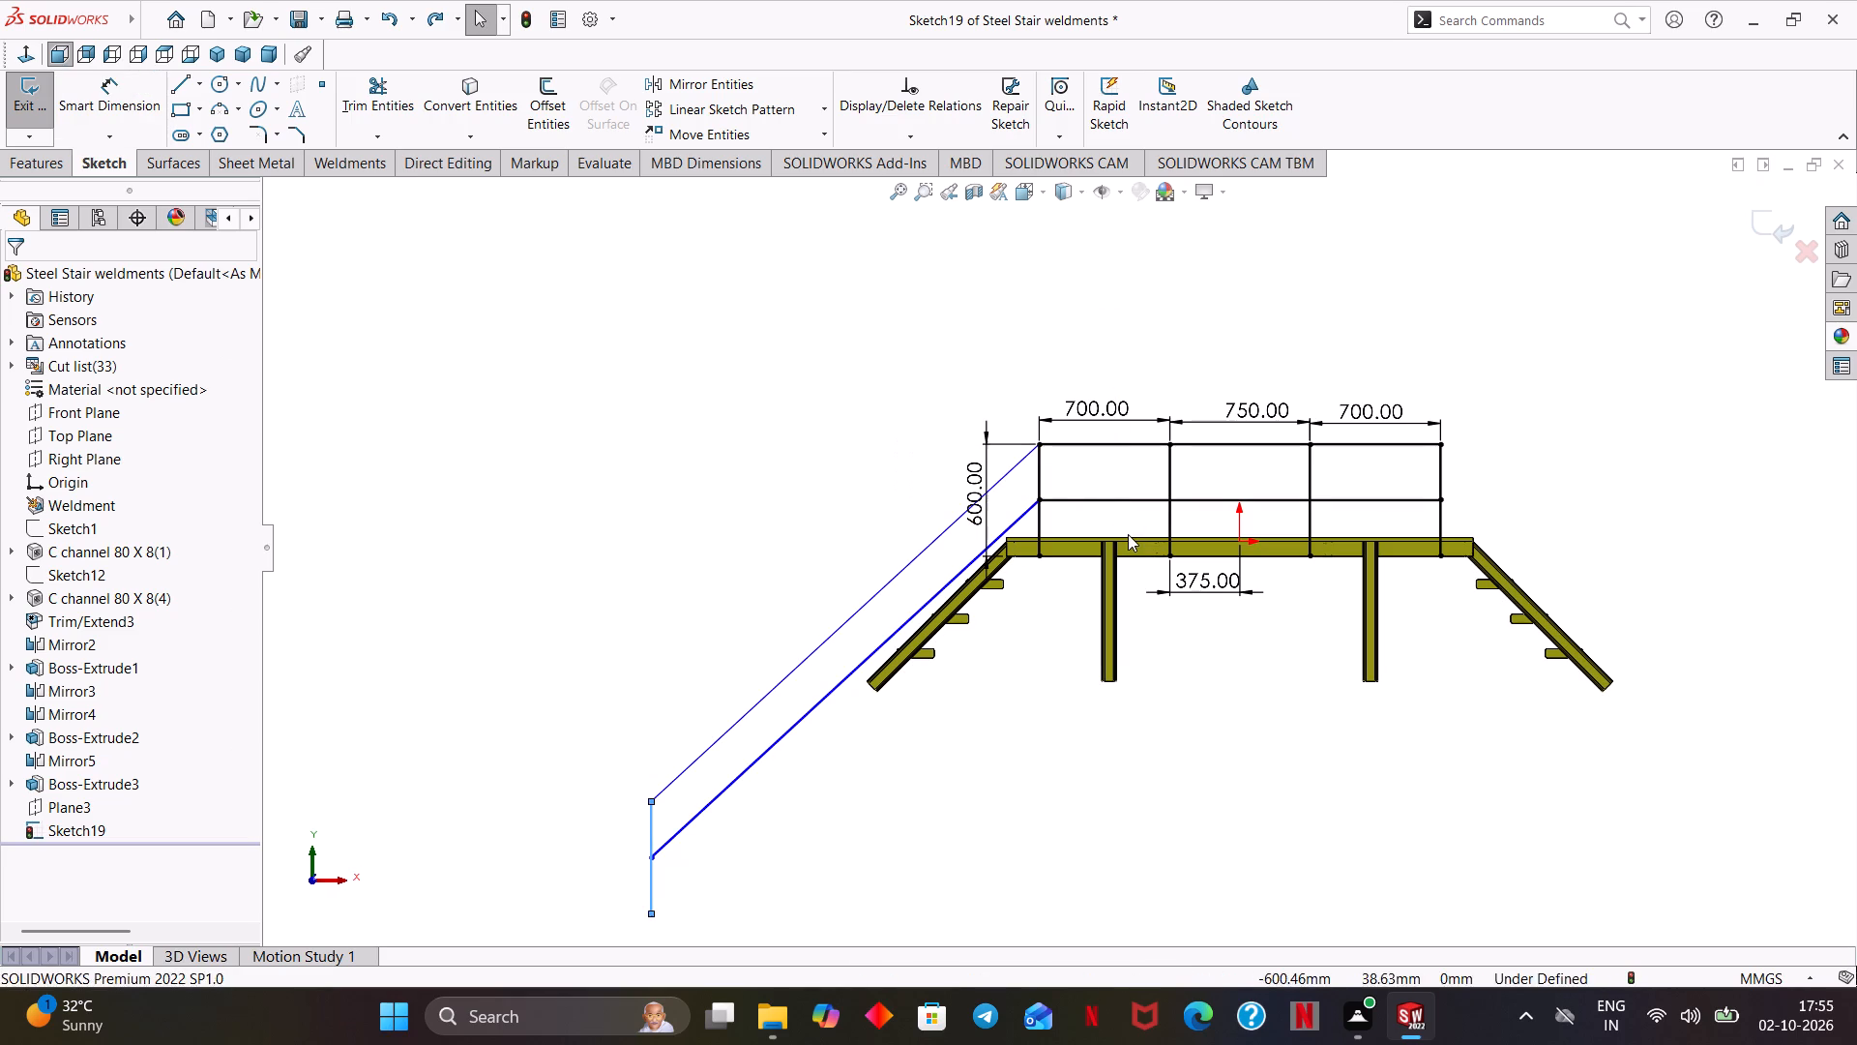
key(ctrl+z)
key(ctrl+z)
key(ctrl+z)
key(ctrl+z)
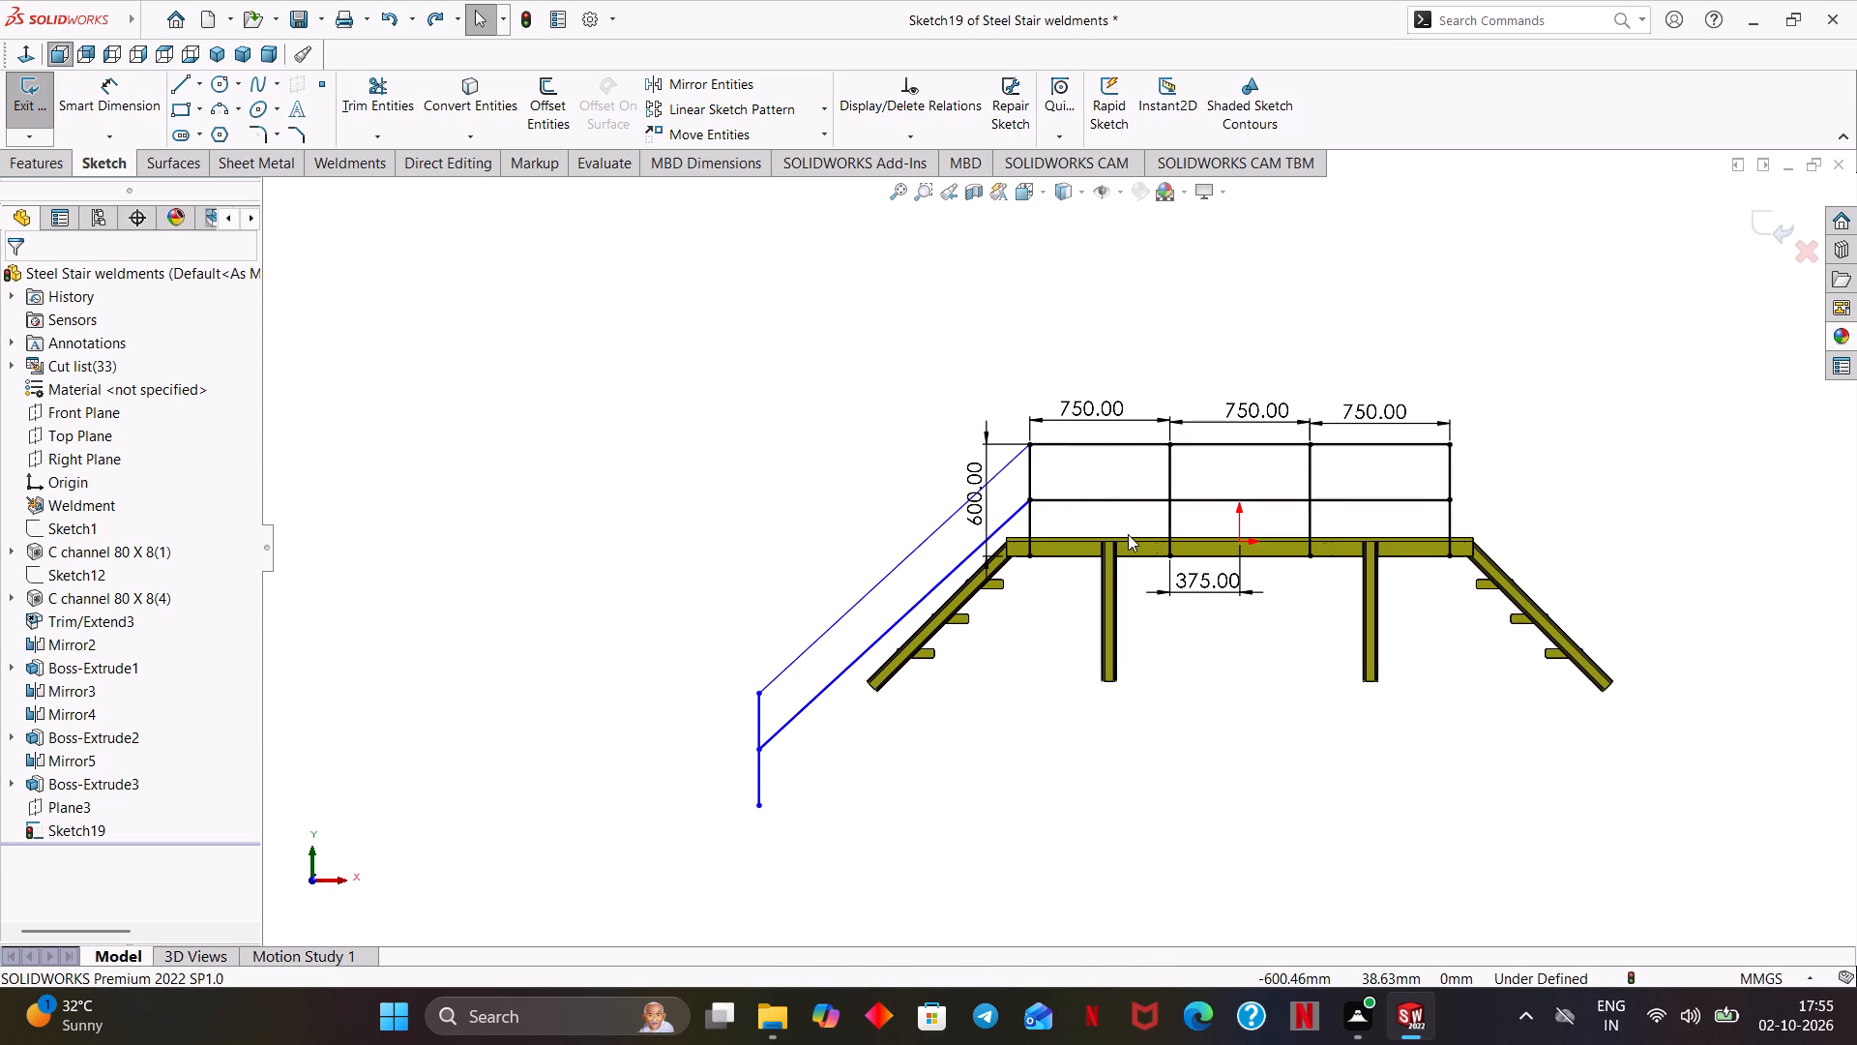
key(ctrl+z)
key(ctrl+z)
key(ctrl+z)
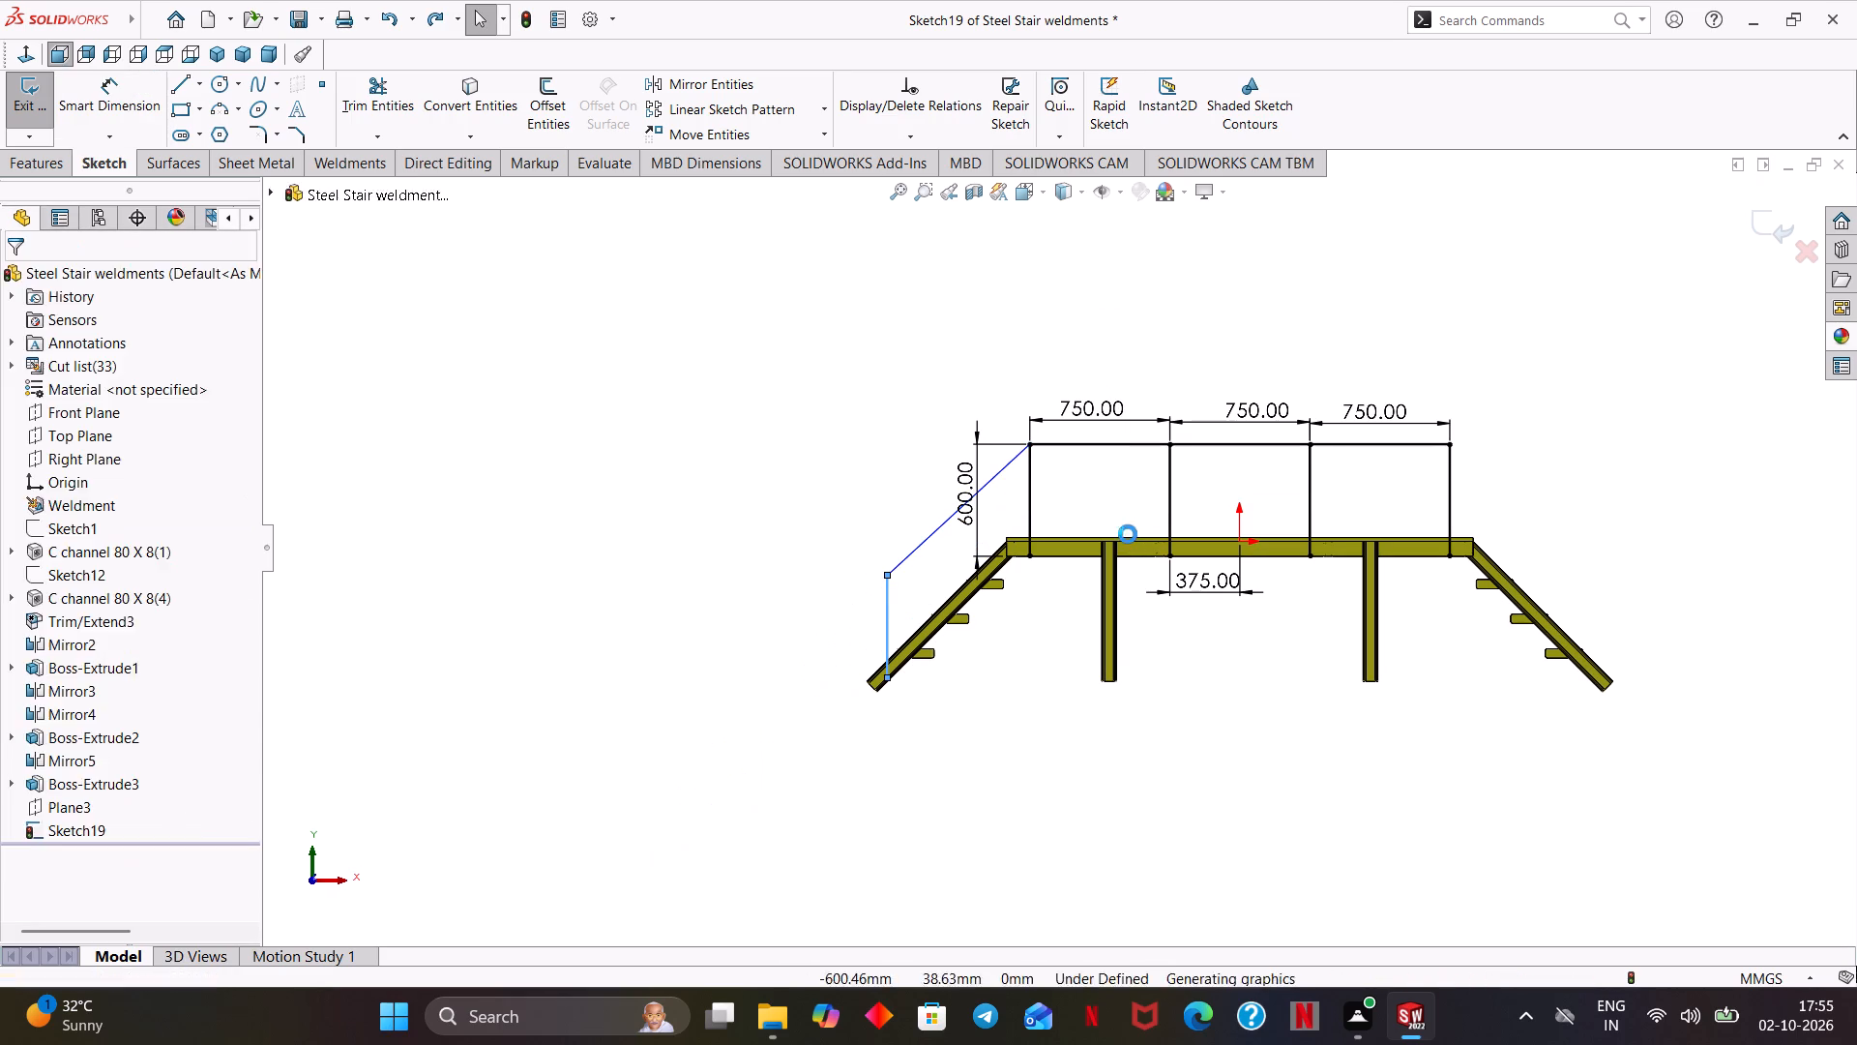
key(ctrl+z)
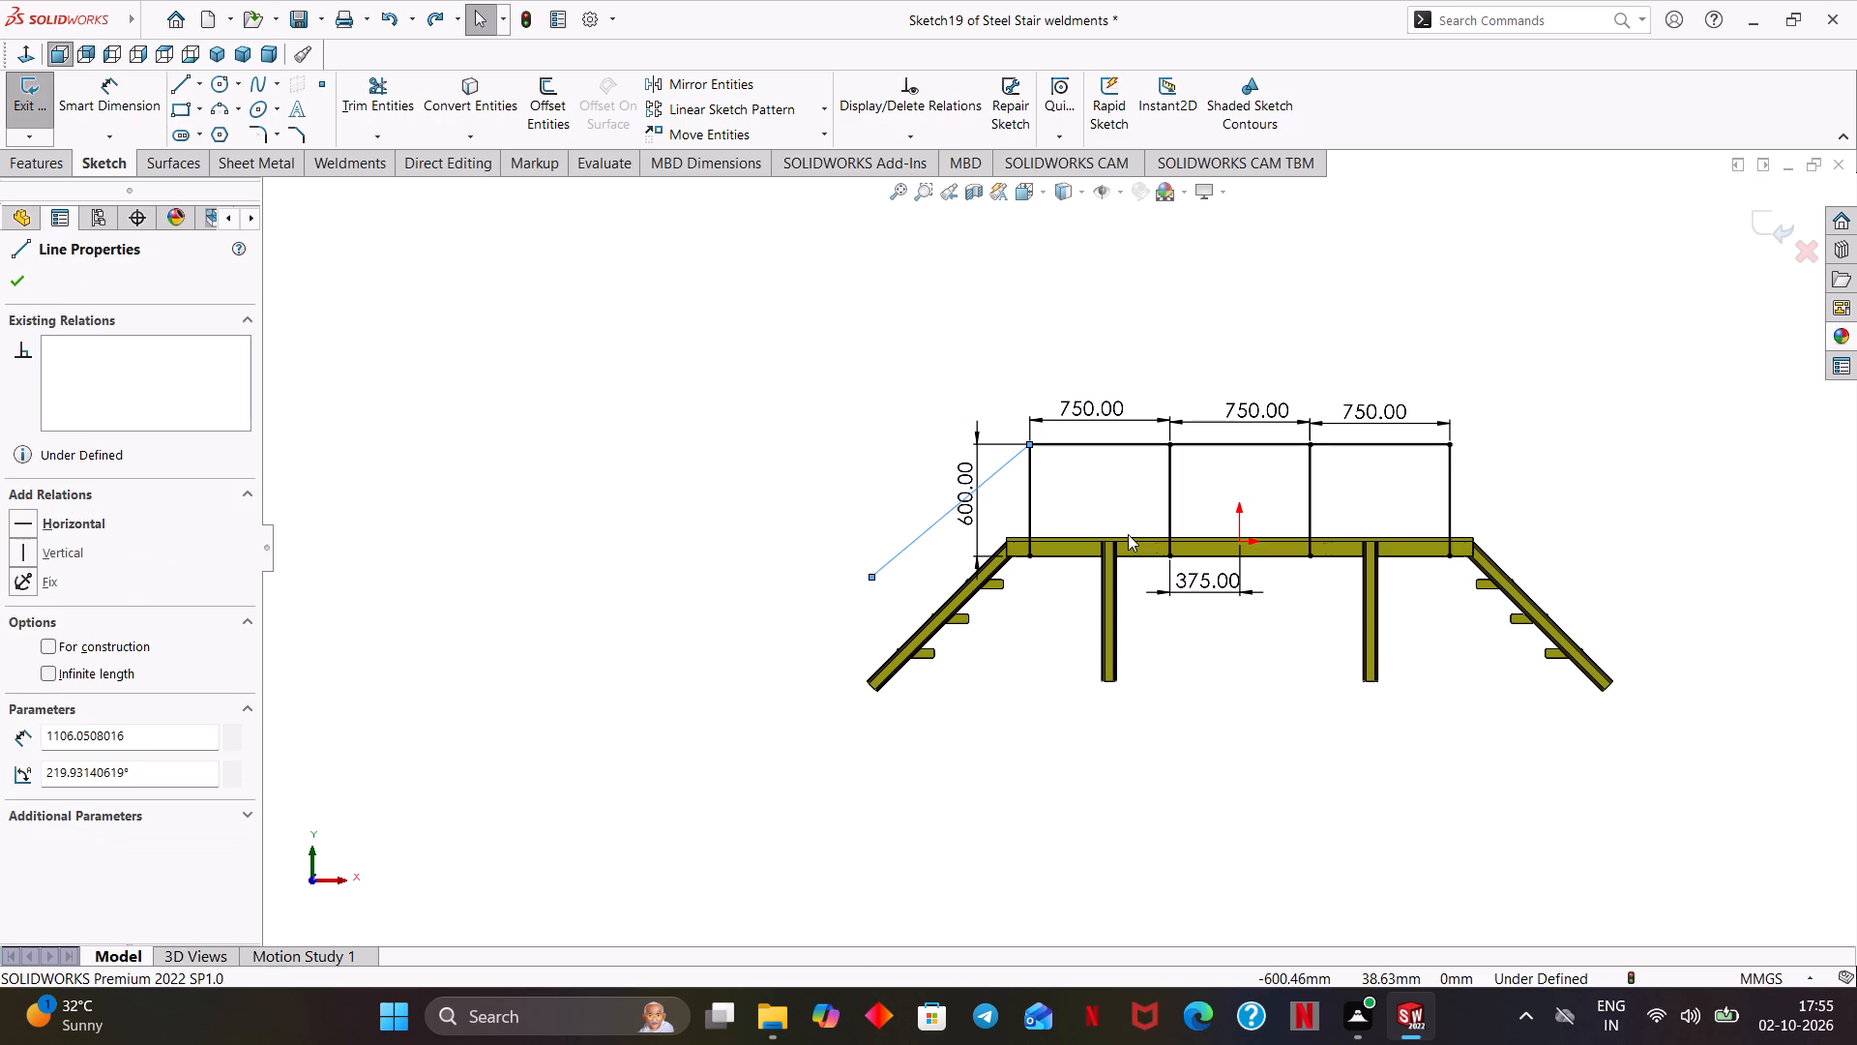
key(ctrl+z)
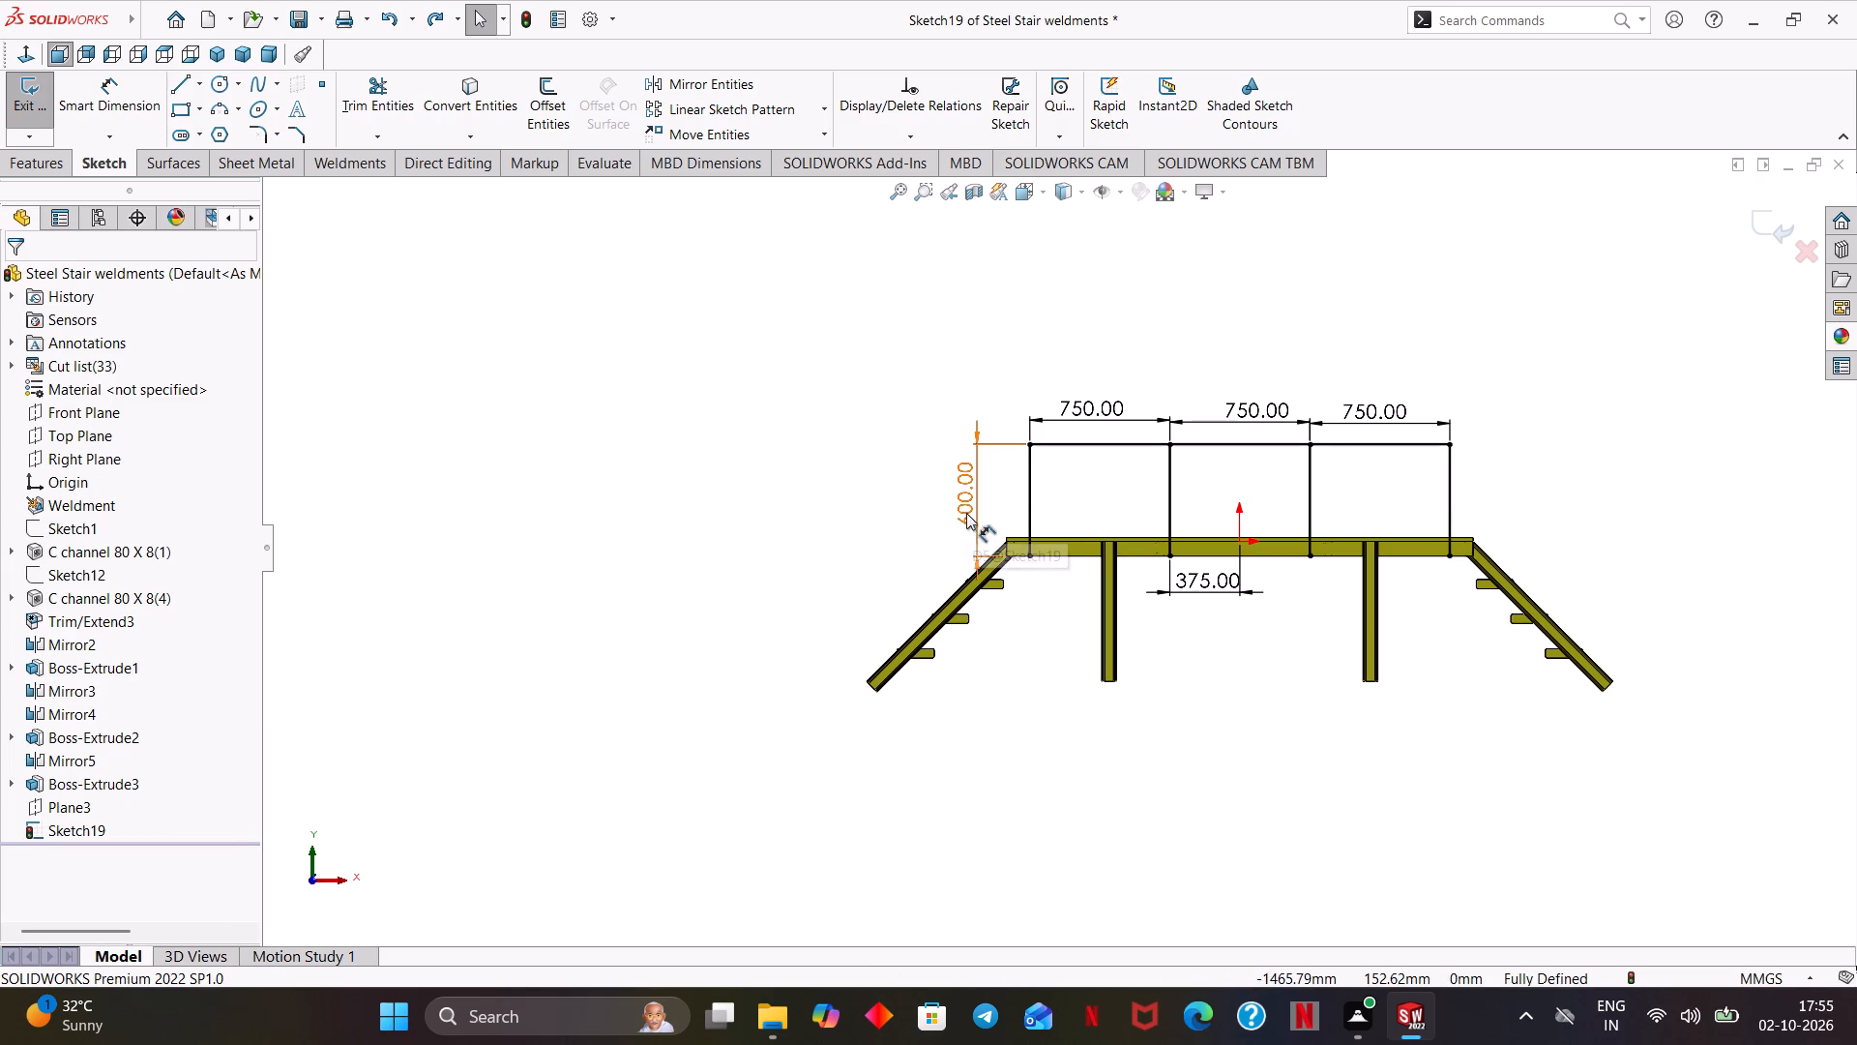
Move the 600 mm railing height dimension farther out from the leftmost deck post.
drag(966, 513, 909, 506)
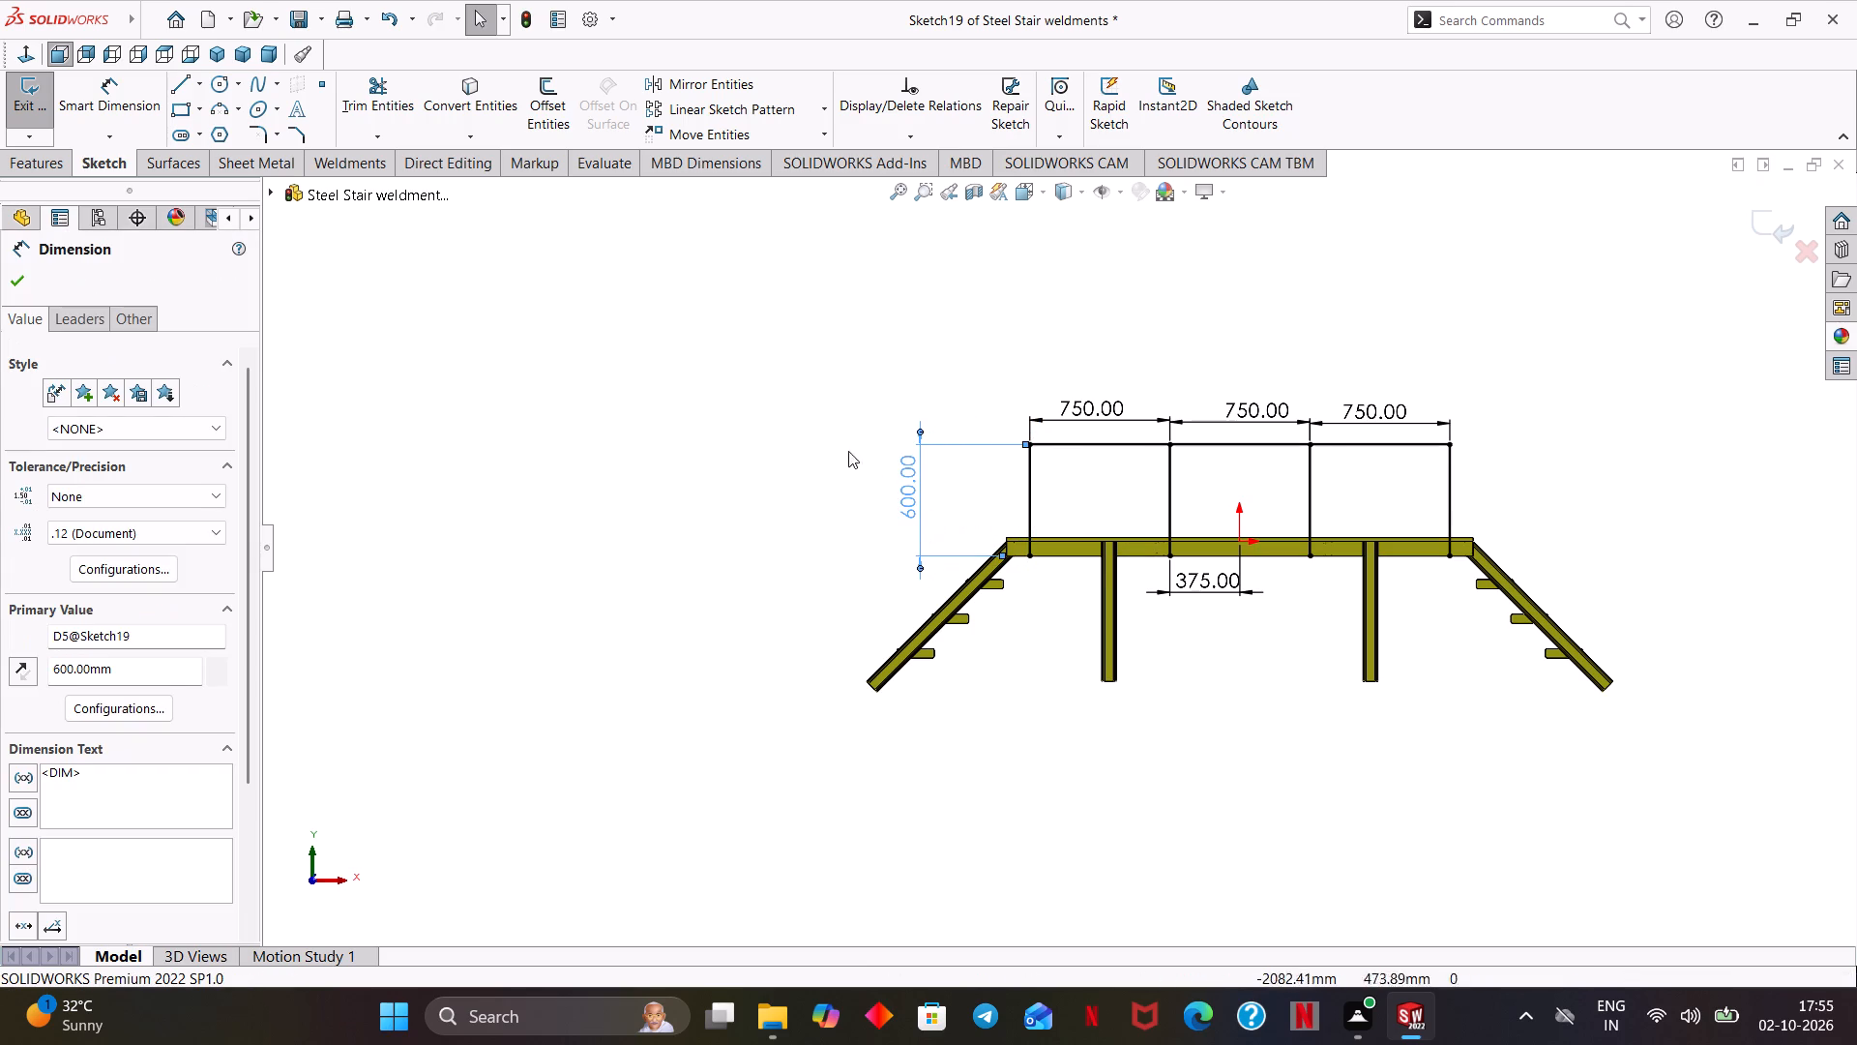
click(21, 286)
Sketch a horizontal mid rail 2250 mm long between the midpoints of the two outermost deck posts.
key(l)
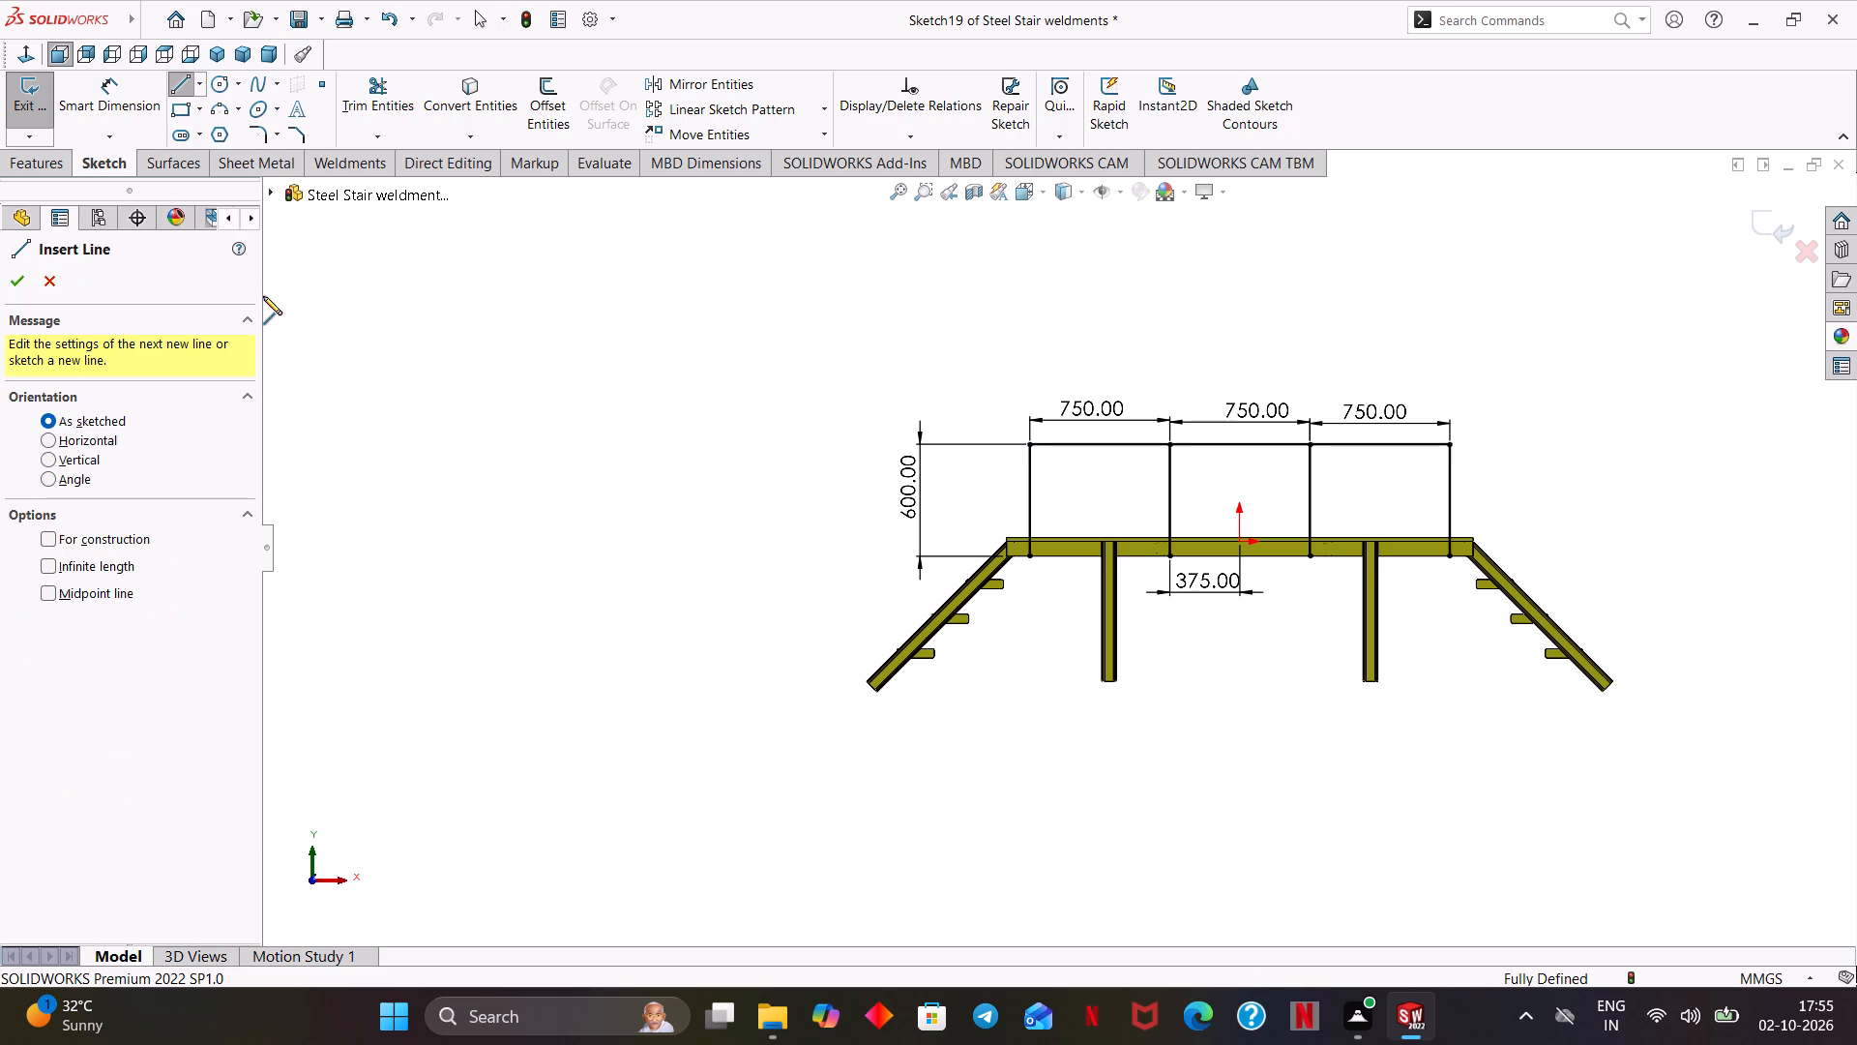
scroll(1560, 551, down, 3)
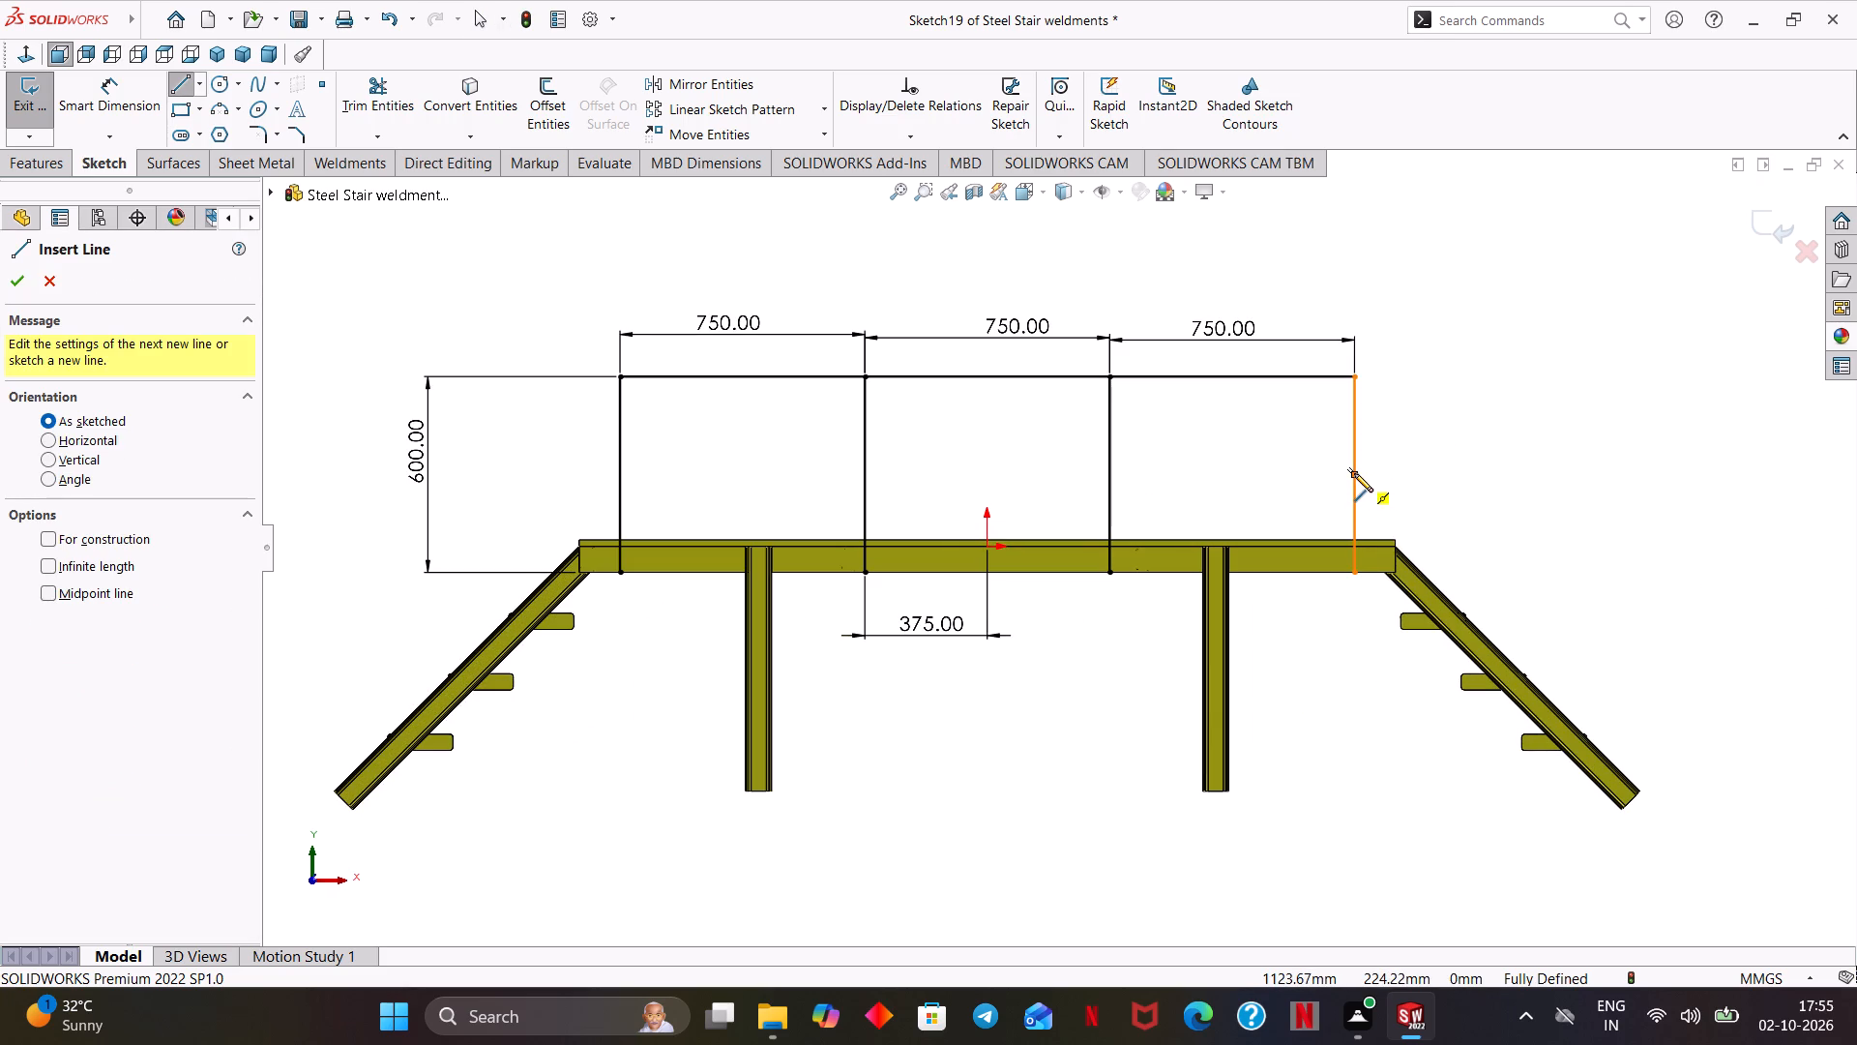
click(1354, 473)
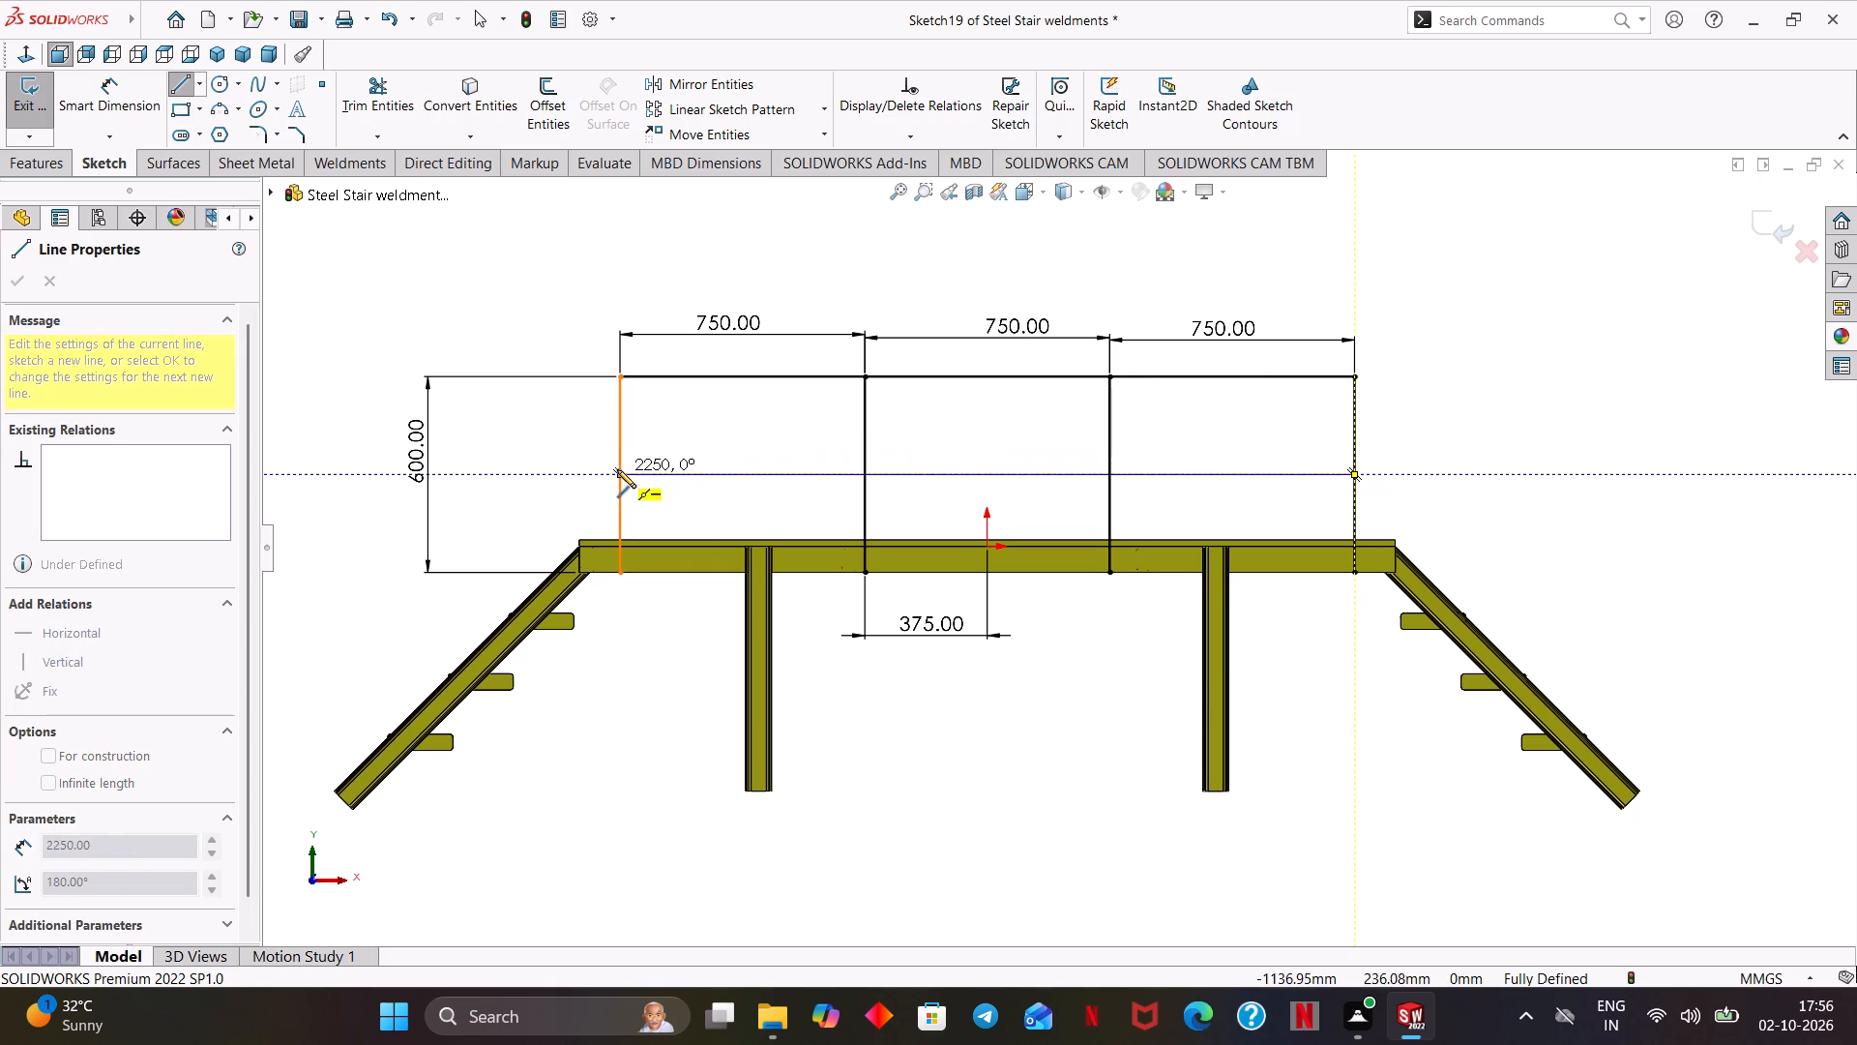
click(617, 469)
scroll(673, 457, up, 2)
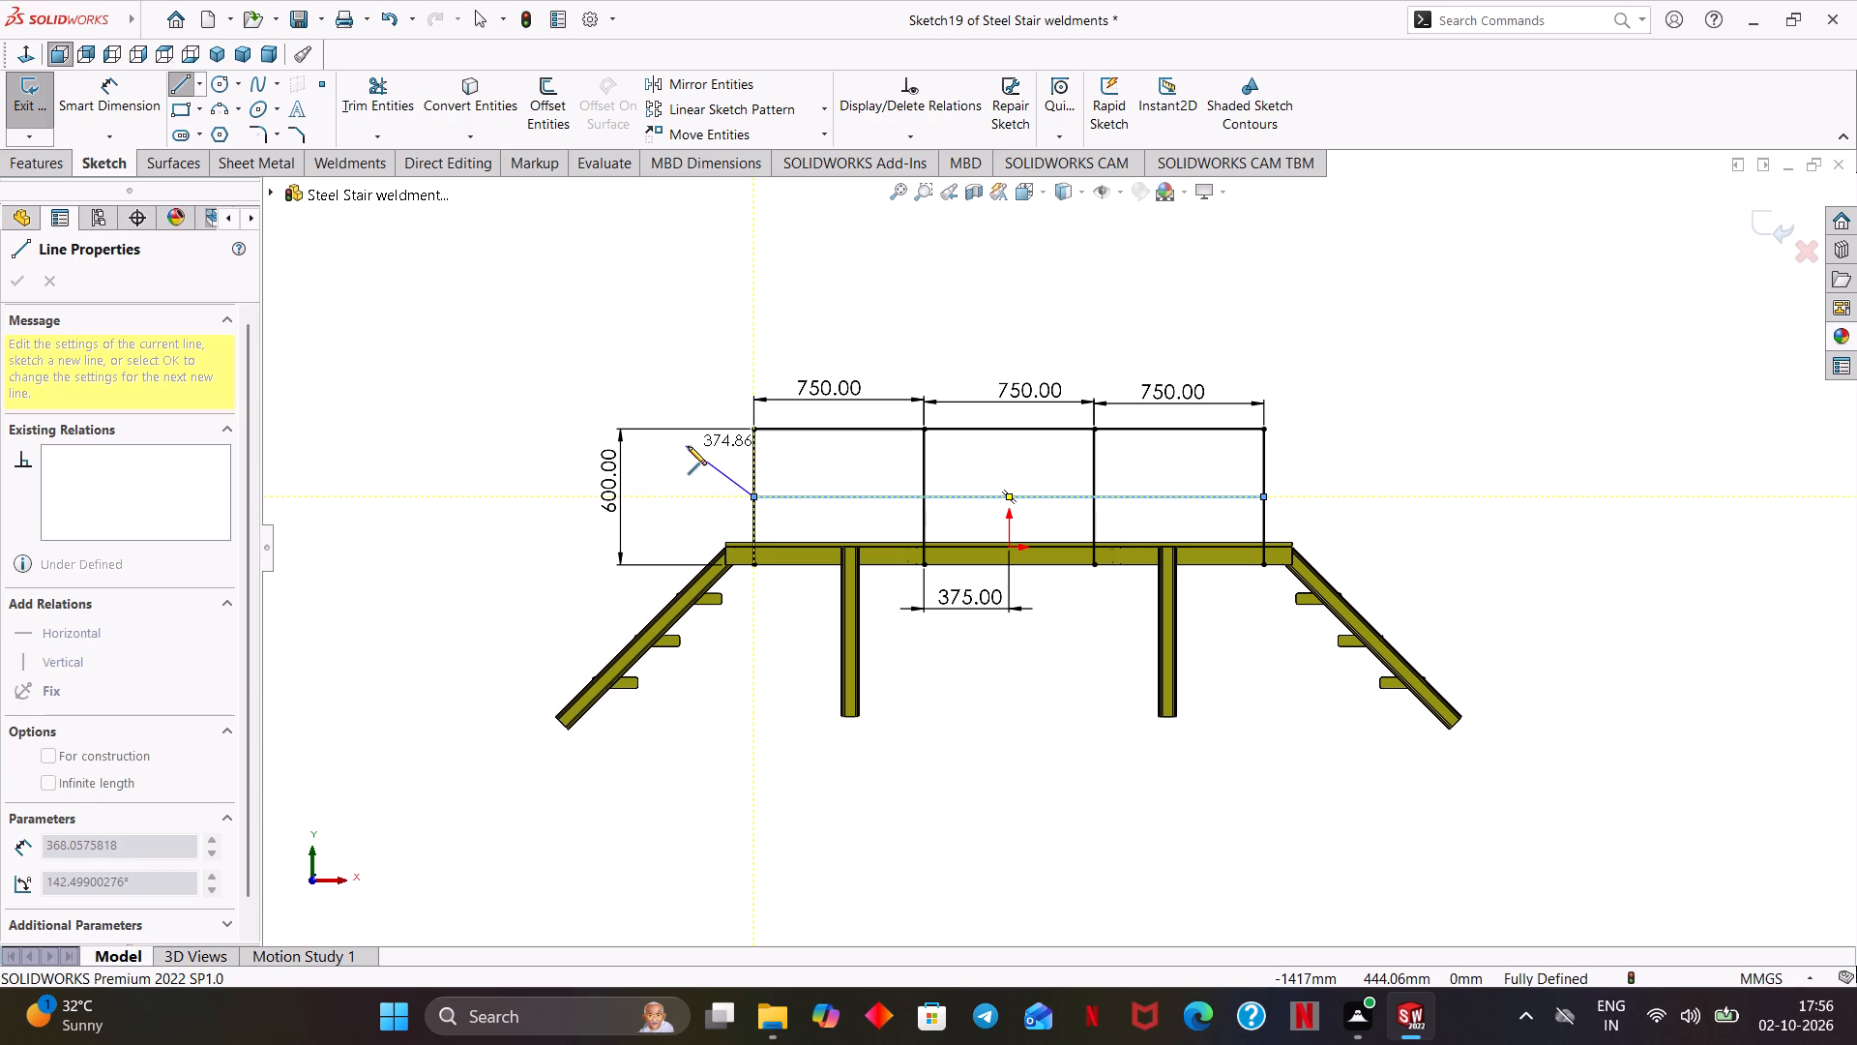
key(Escape)
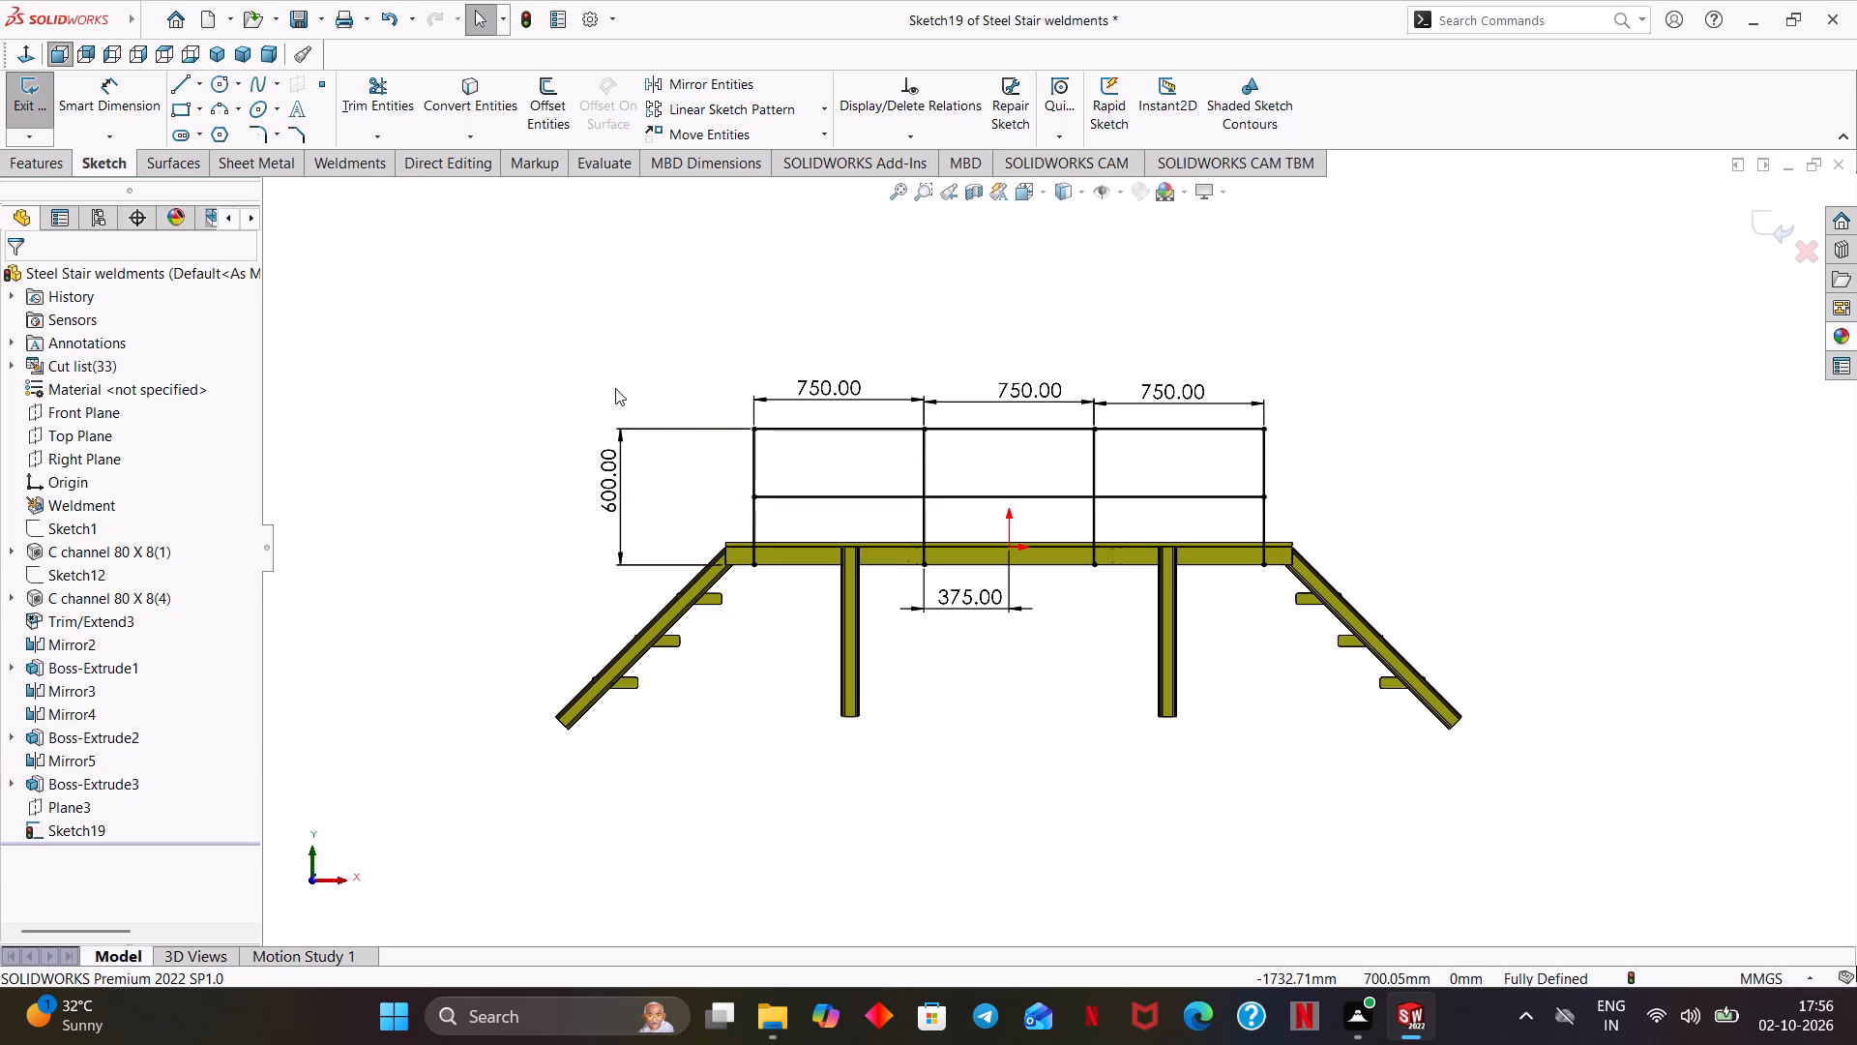
Set the post spacing of both outer railing bays to 700 mm.
double_click(810, 386)
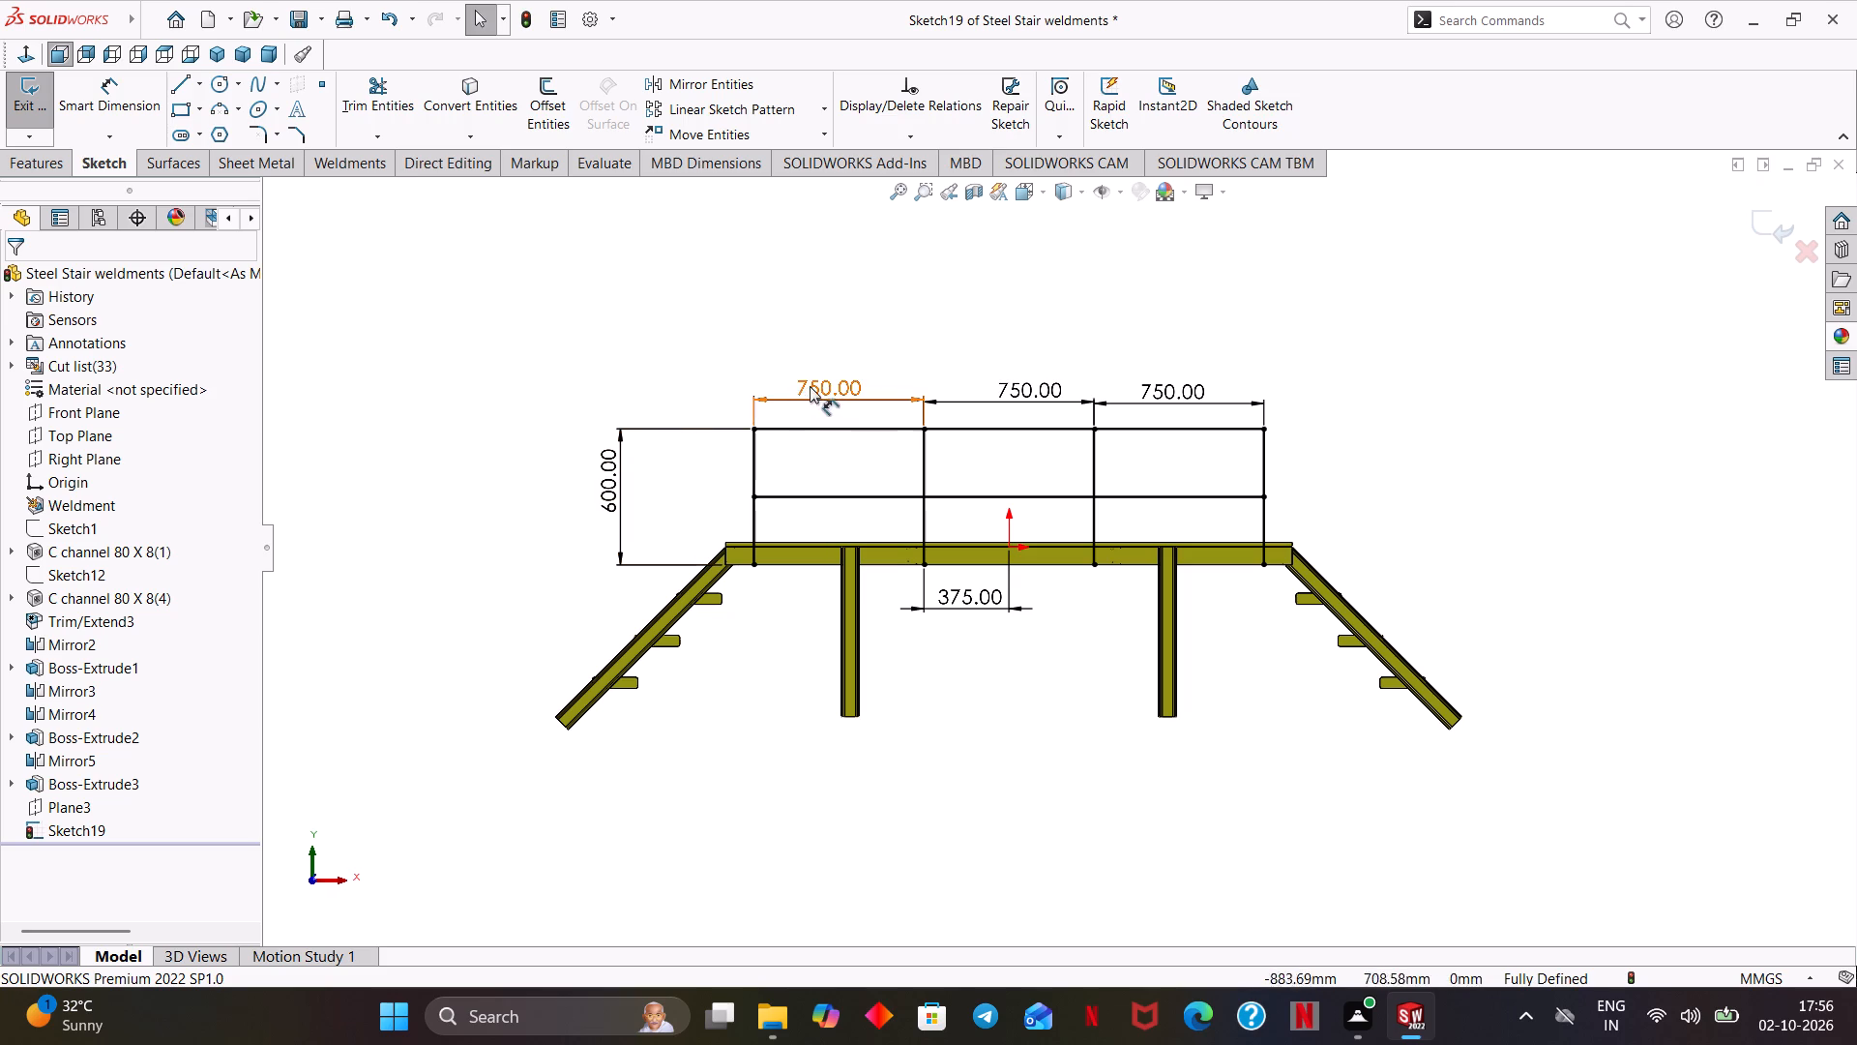
text(700)
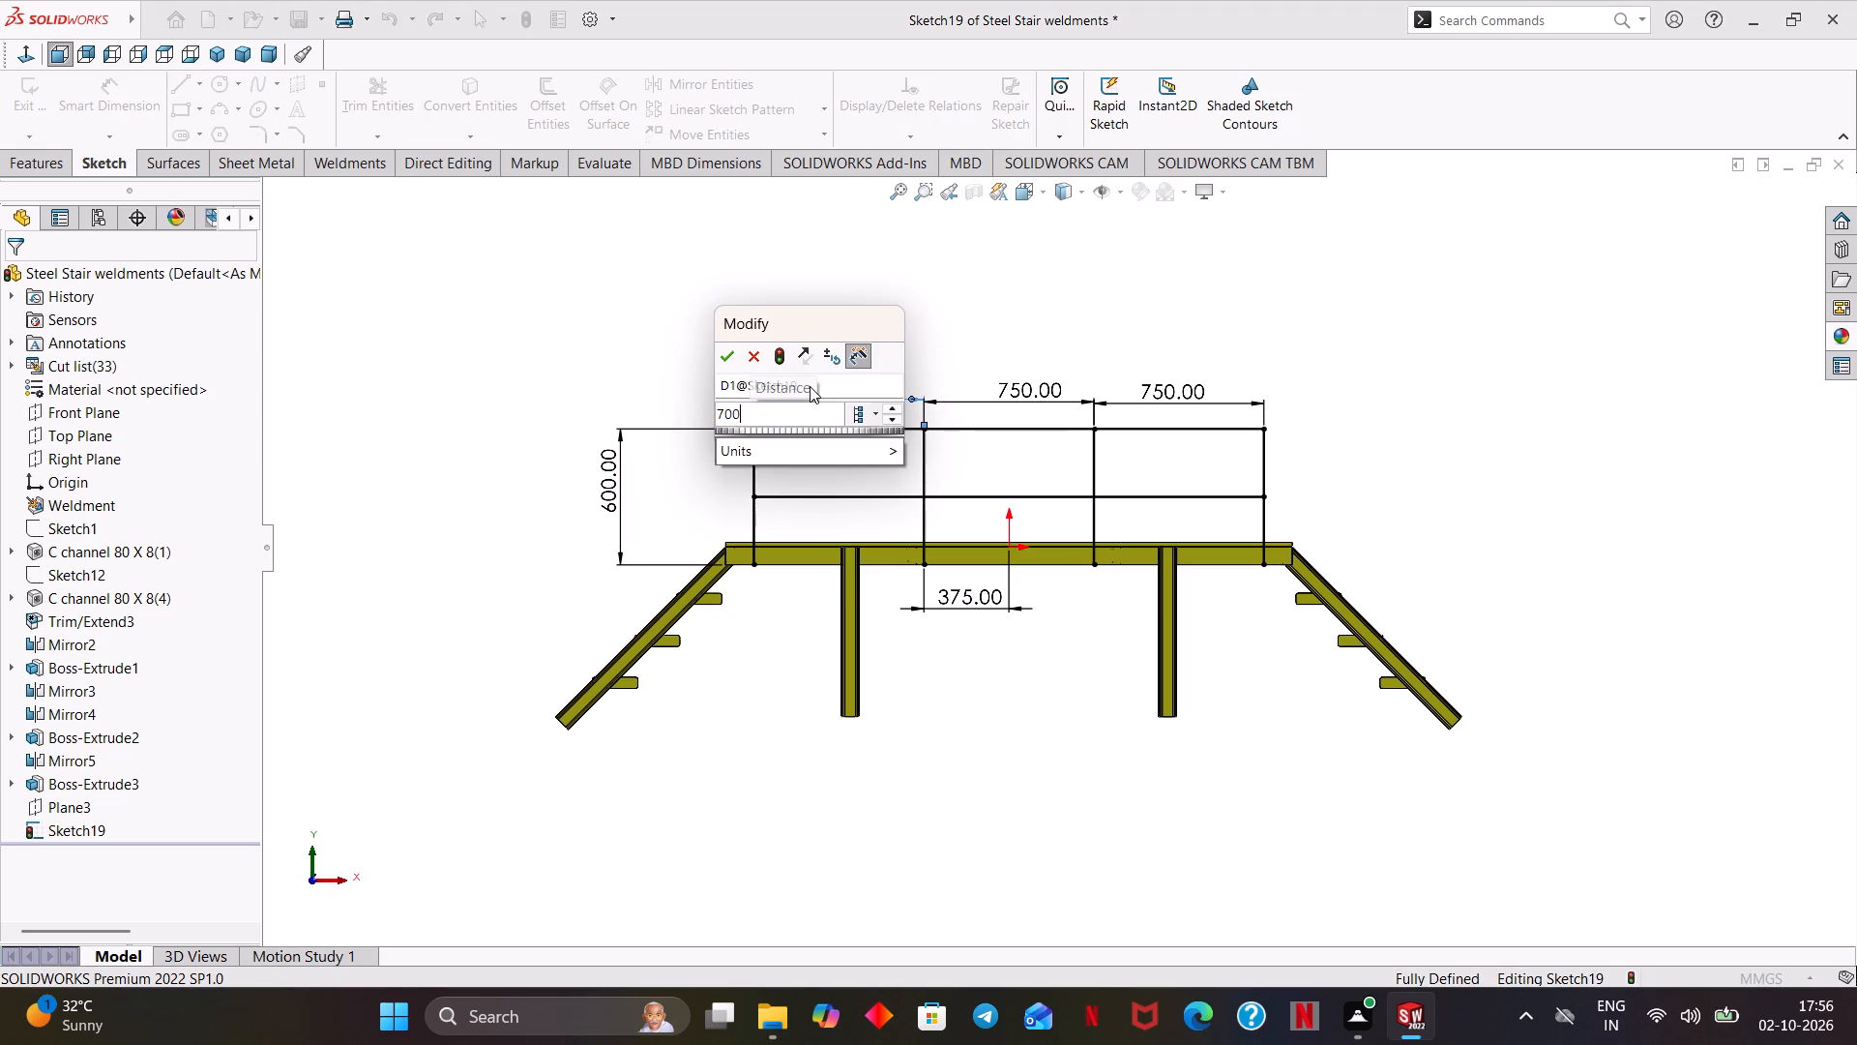
key(Return)
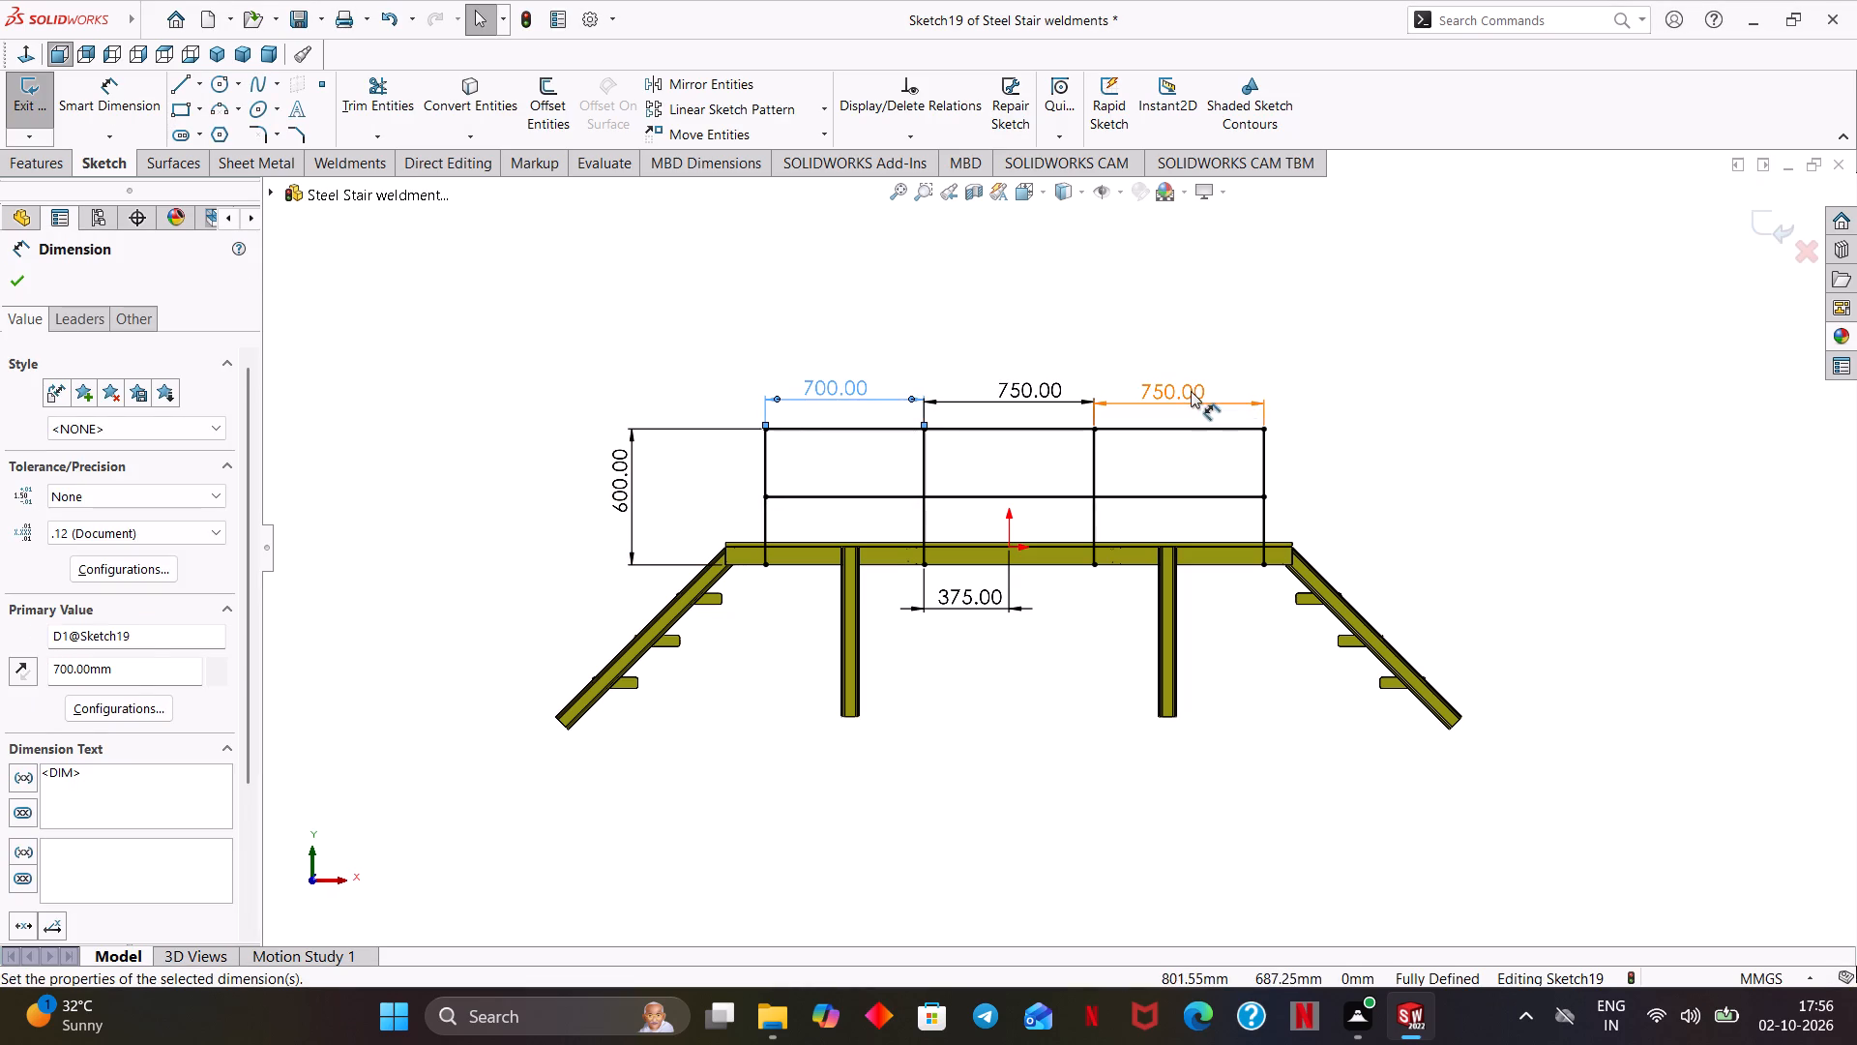
double_click(1191, 391)
text(700)
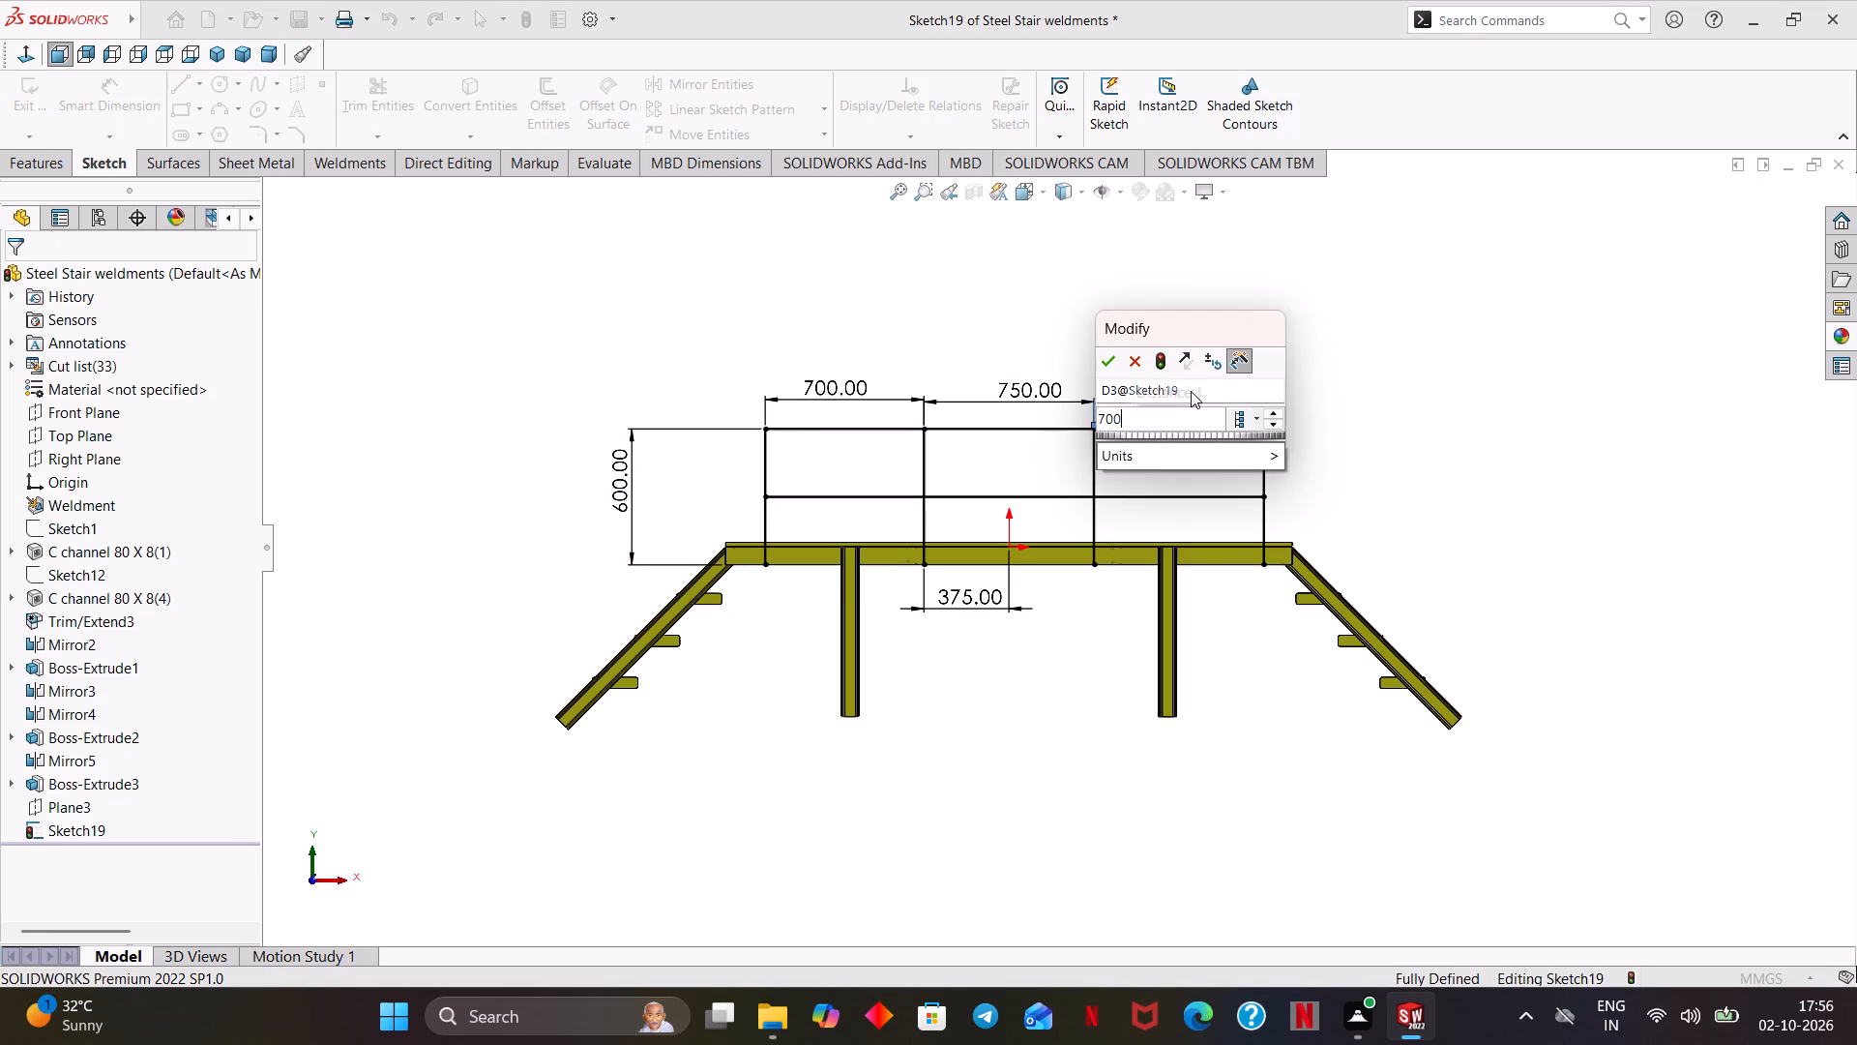
key(Return)
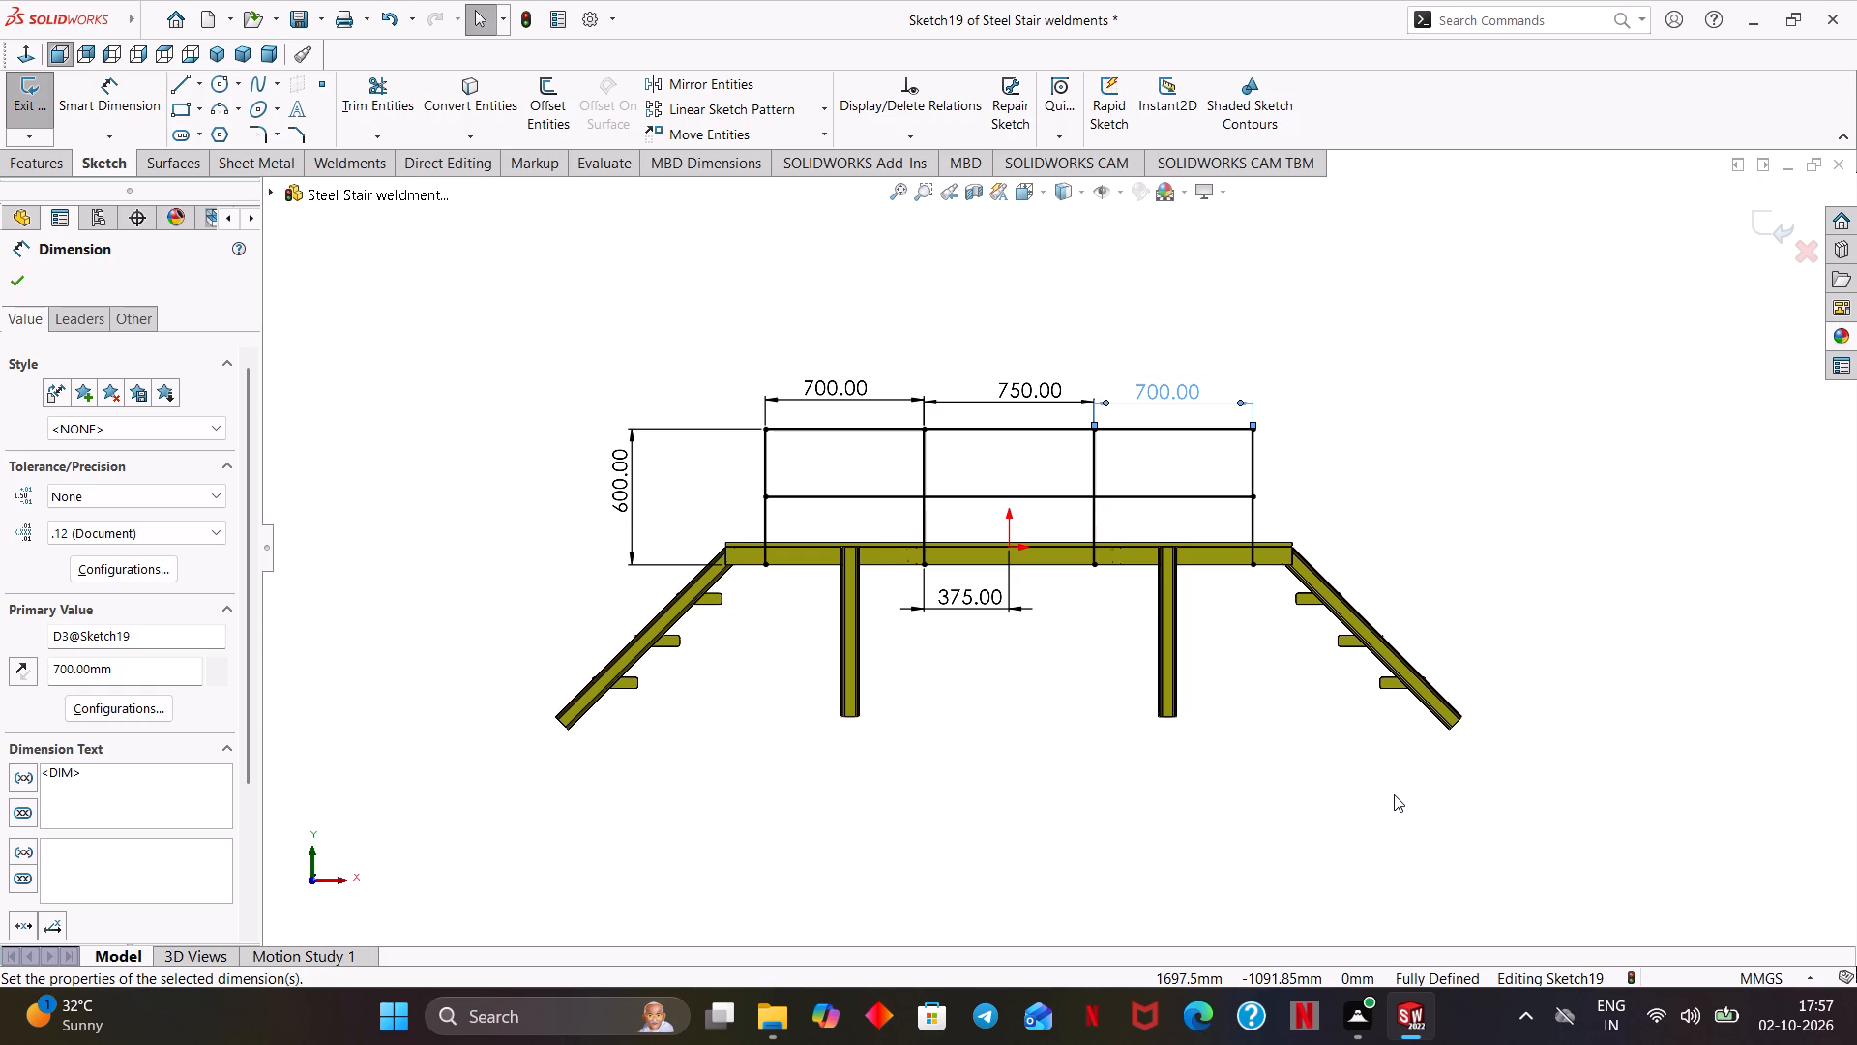
Sketch the left stair's upper handrail about 1104 mm long from the deck post's top, continuing into a roughly 519 mm end post down to the stringer.
key(l)
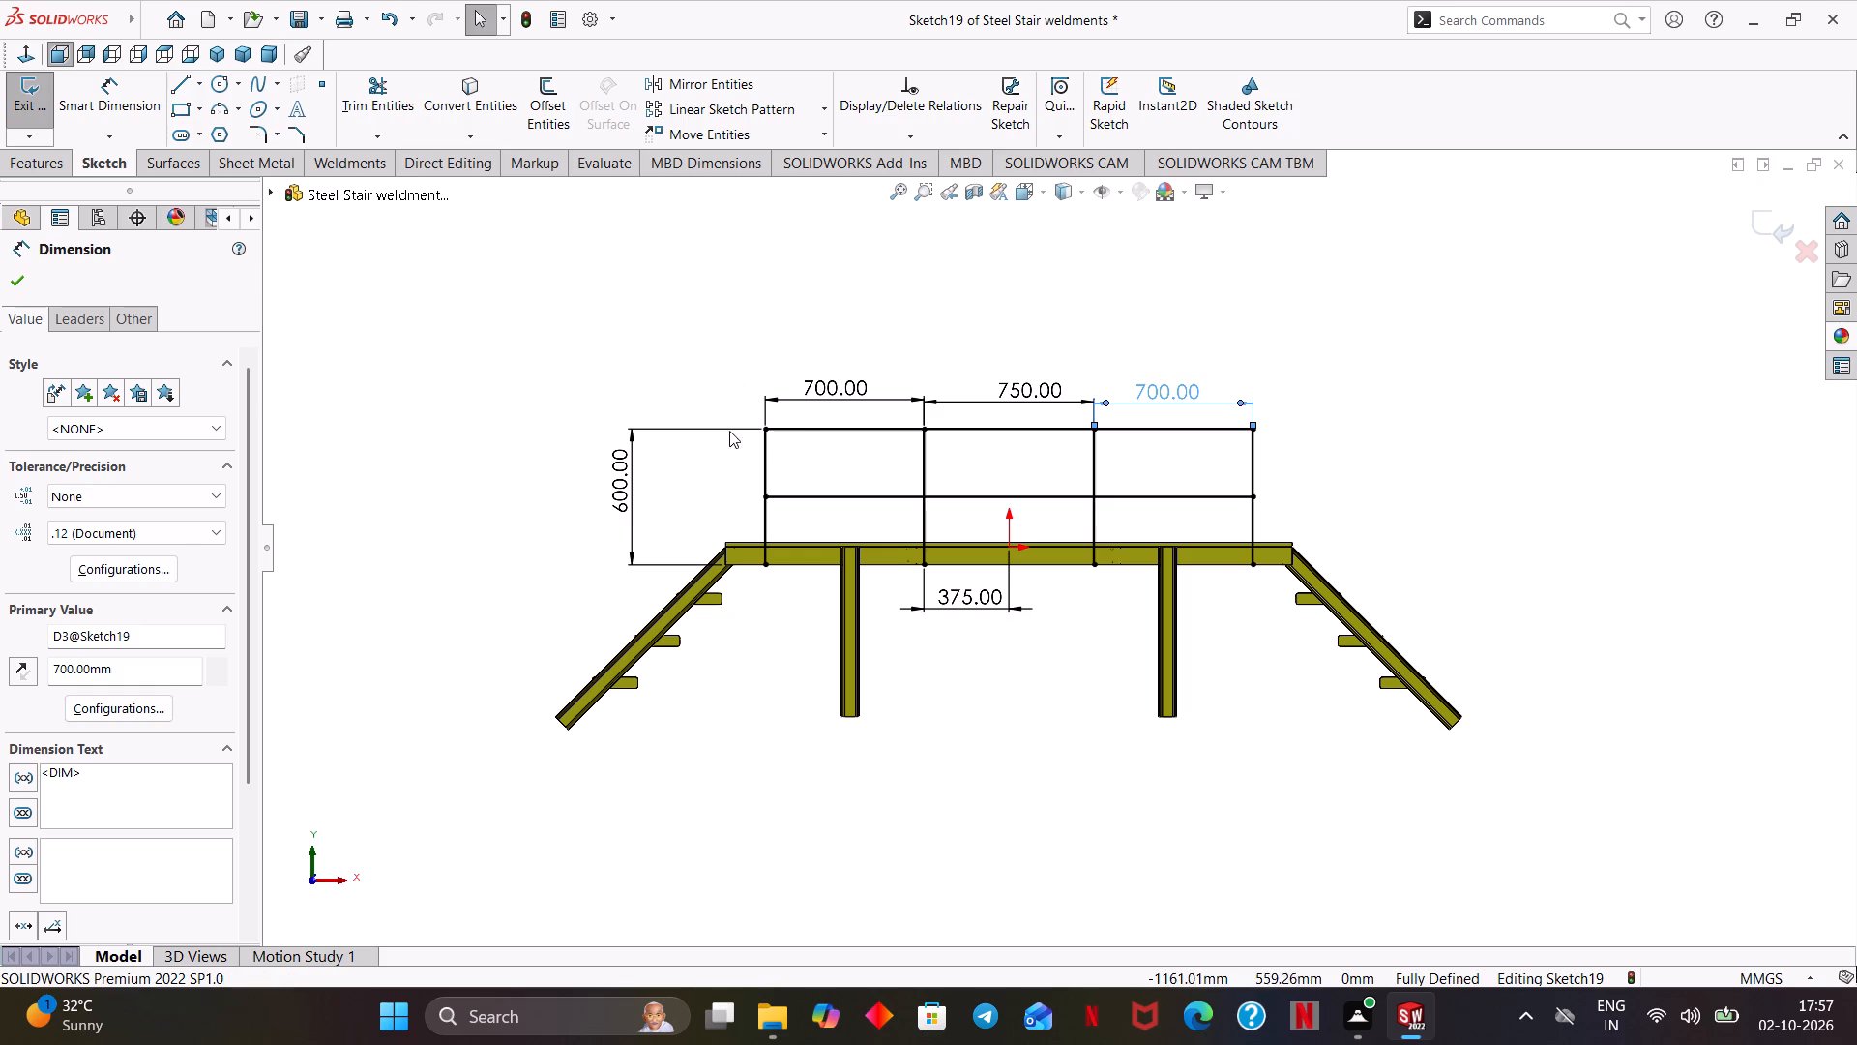
click(767, 433)
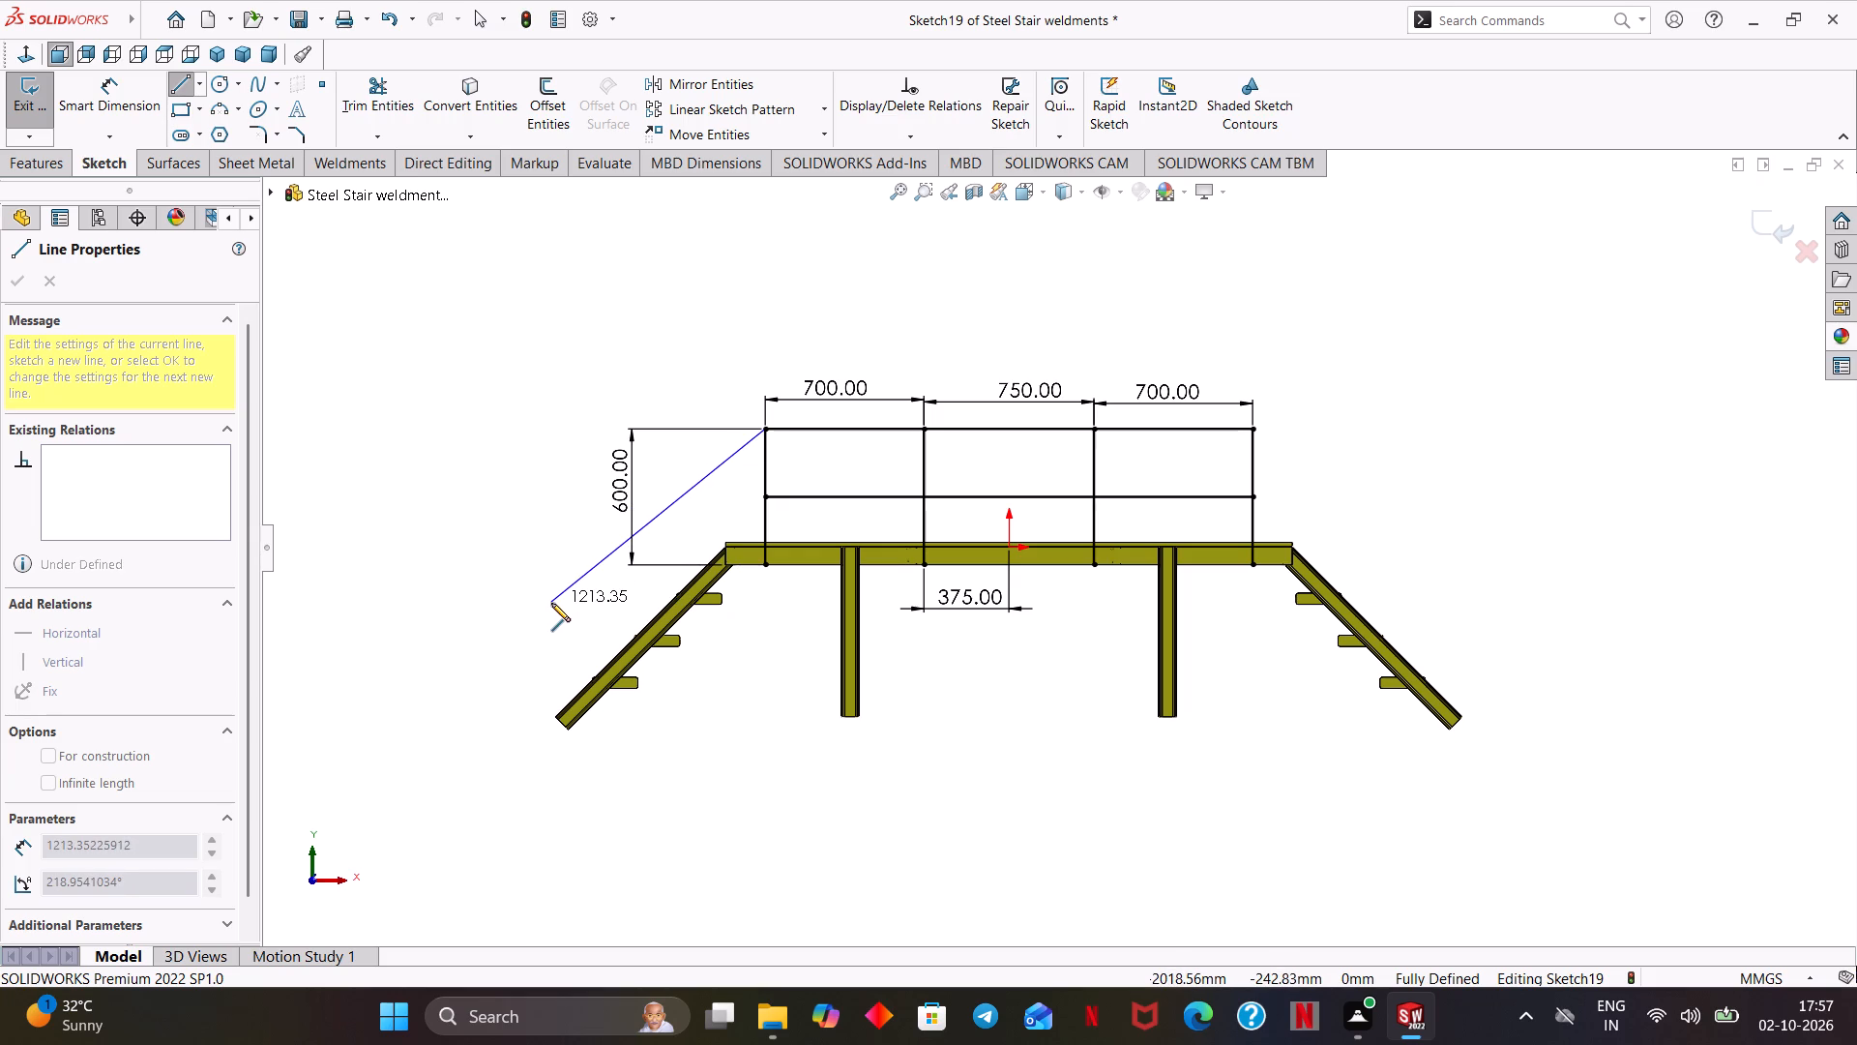
scroll(554, 603, down, 1)
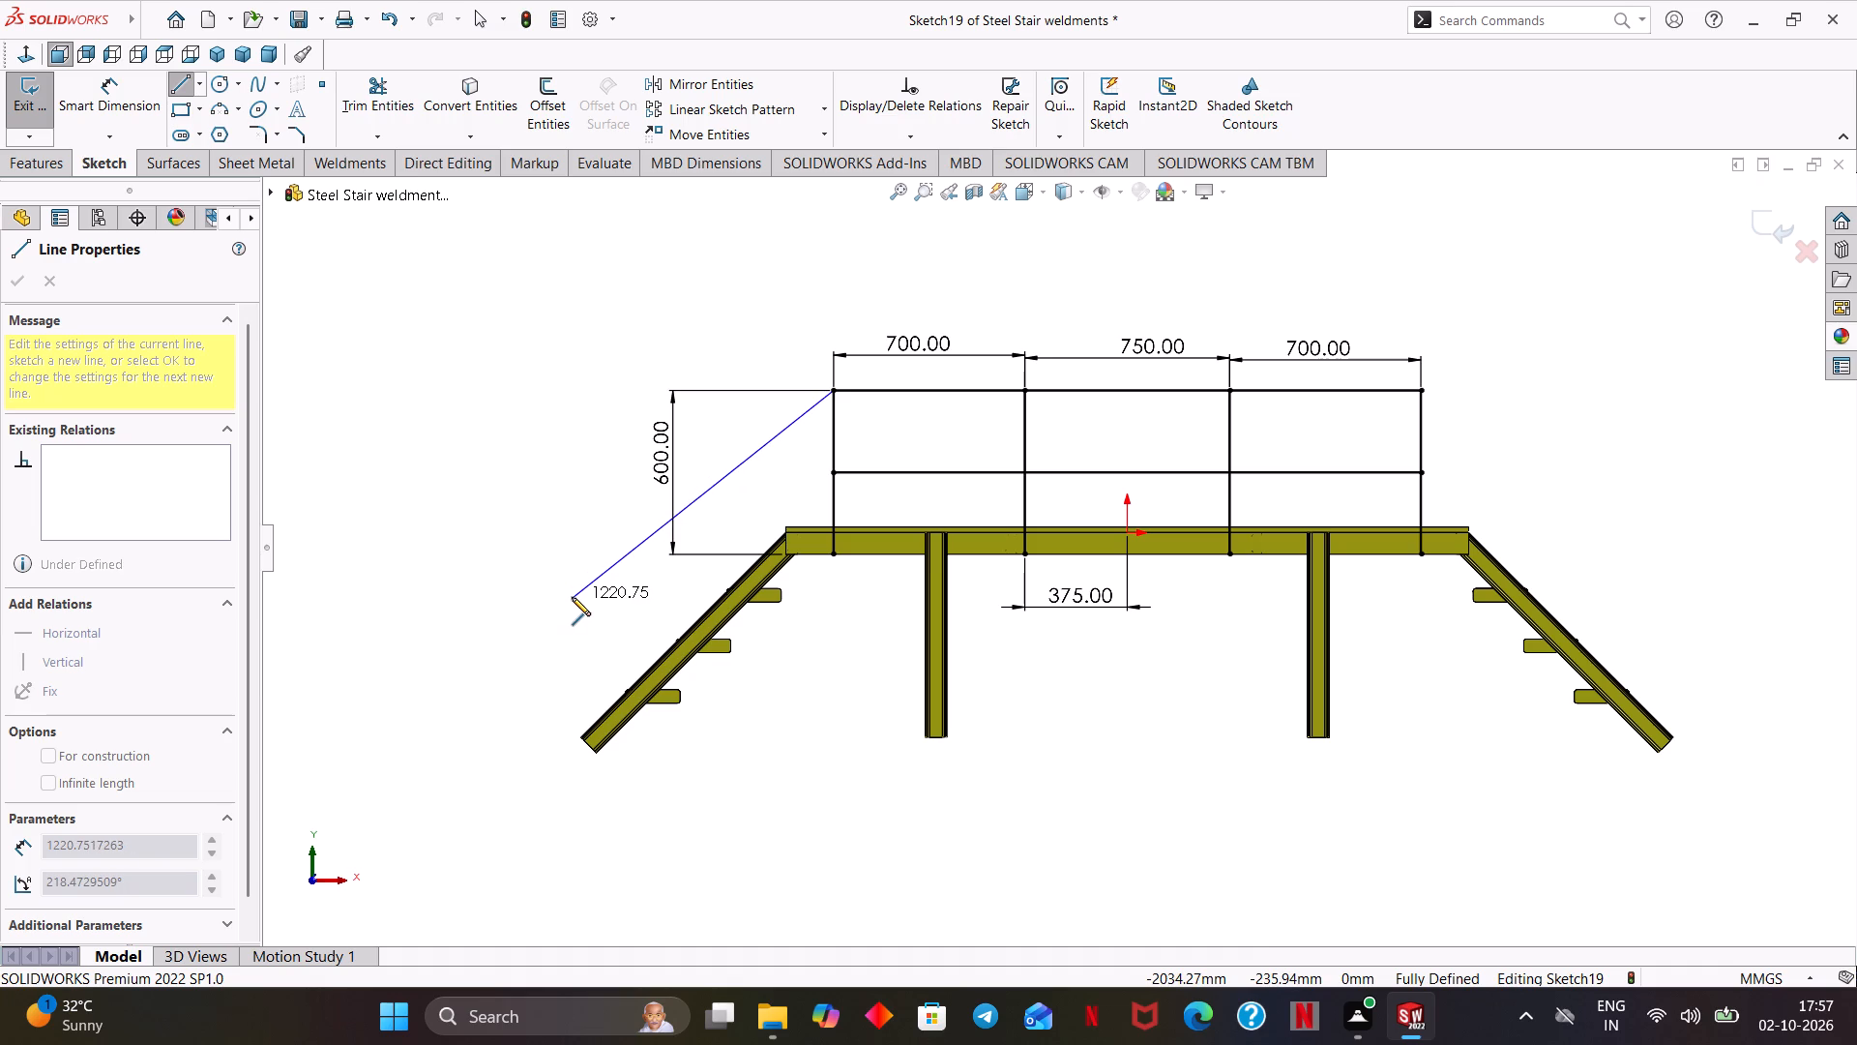
scroll(572, 597, down, 1)
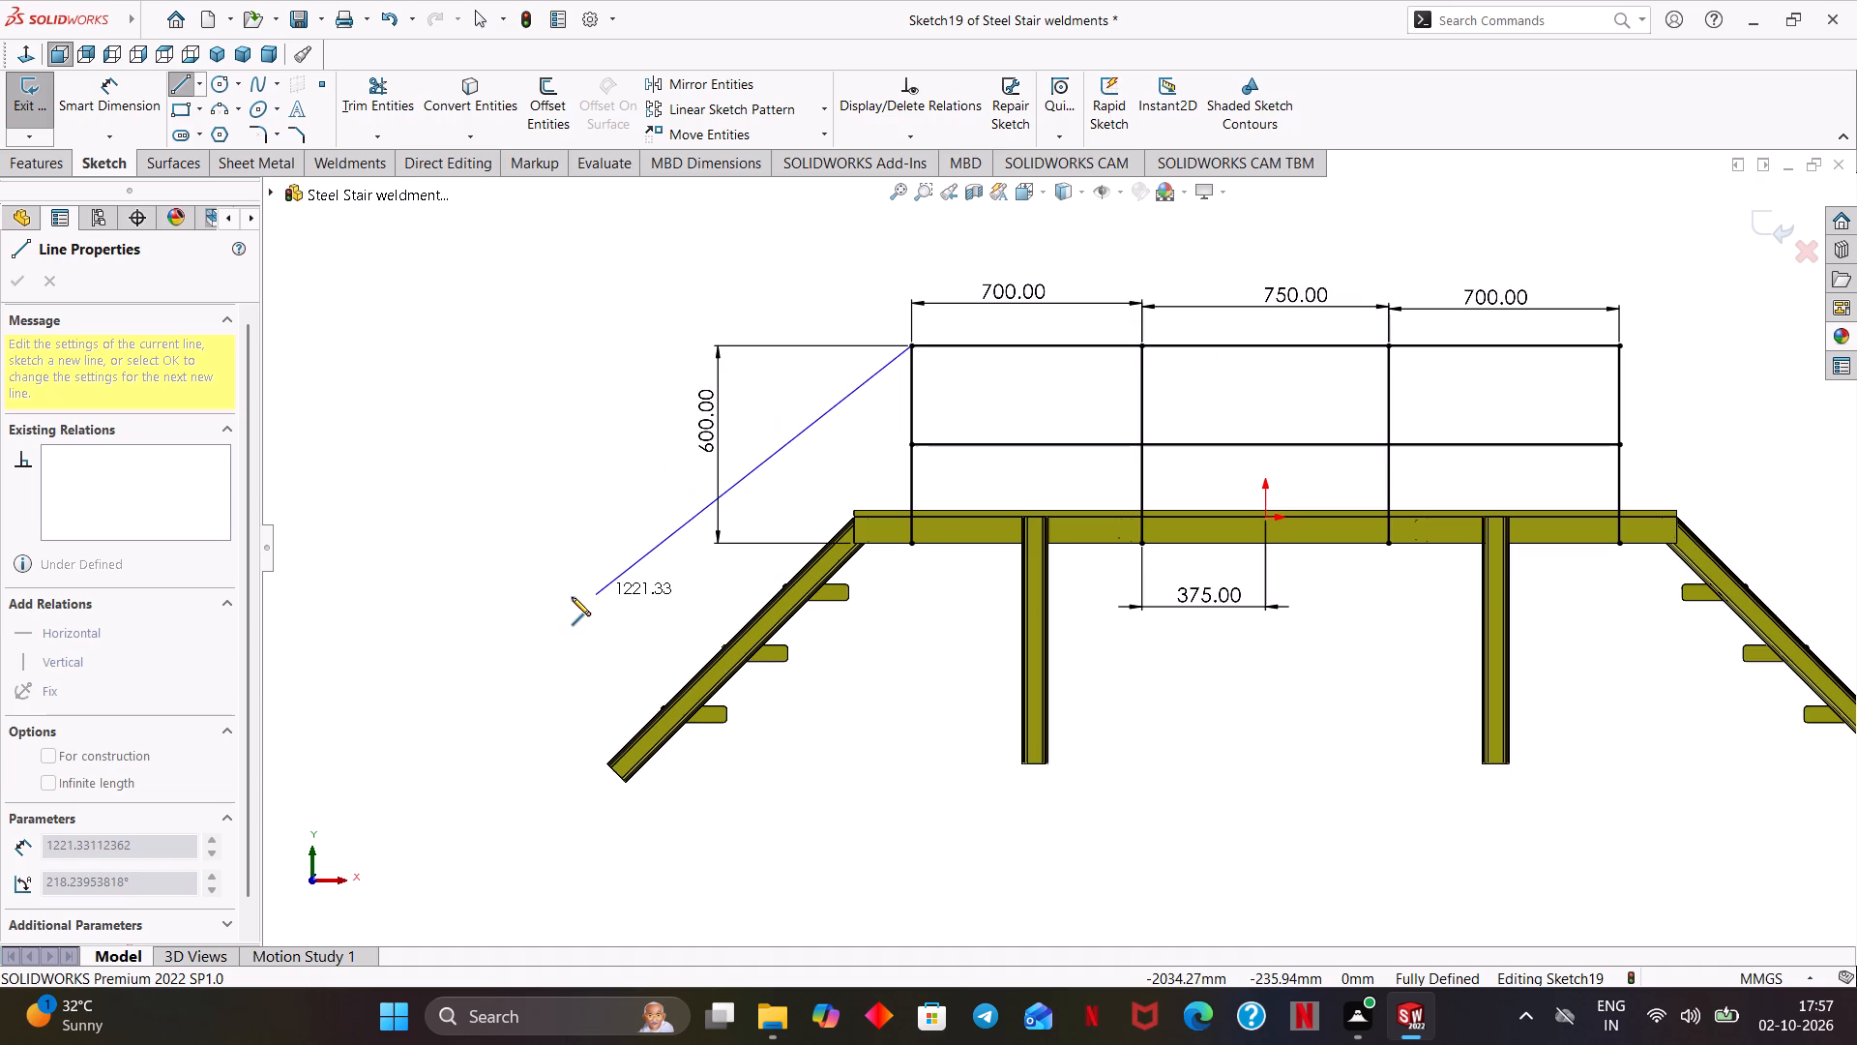
ctrl+middle_drag(572, 597, 500, 635)
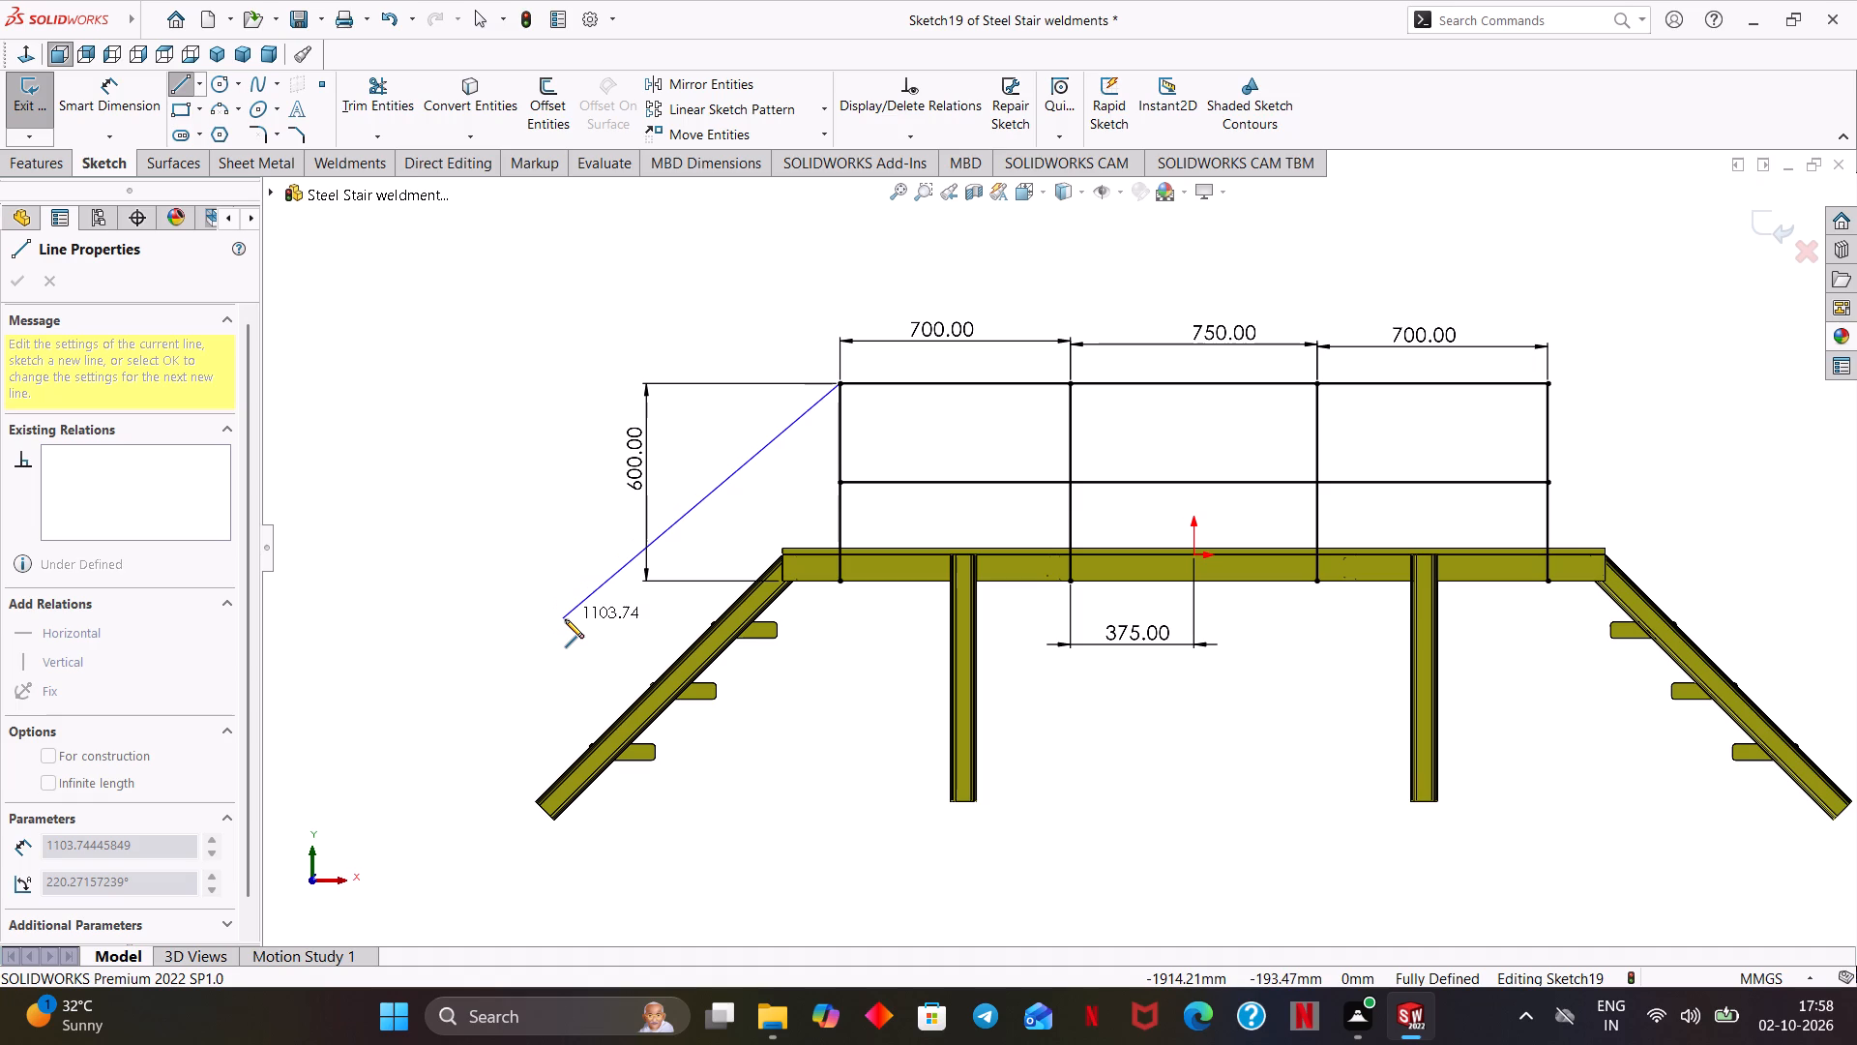
click(565, 619)
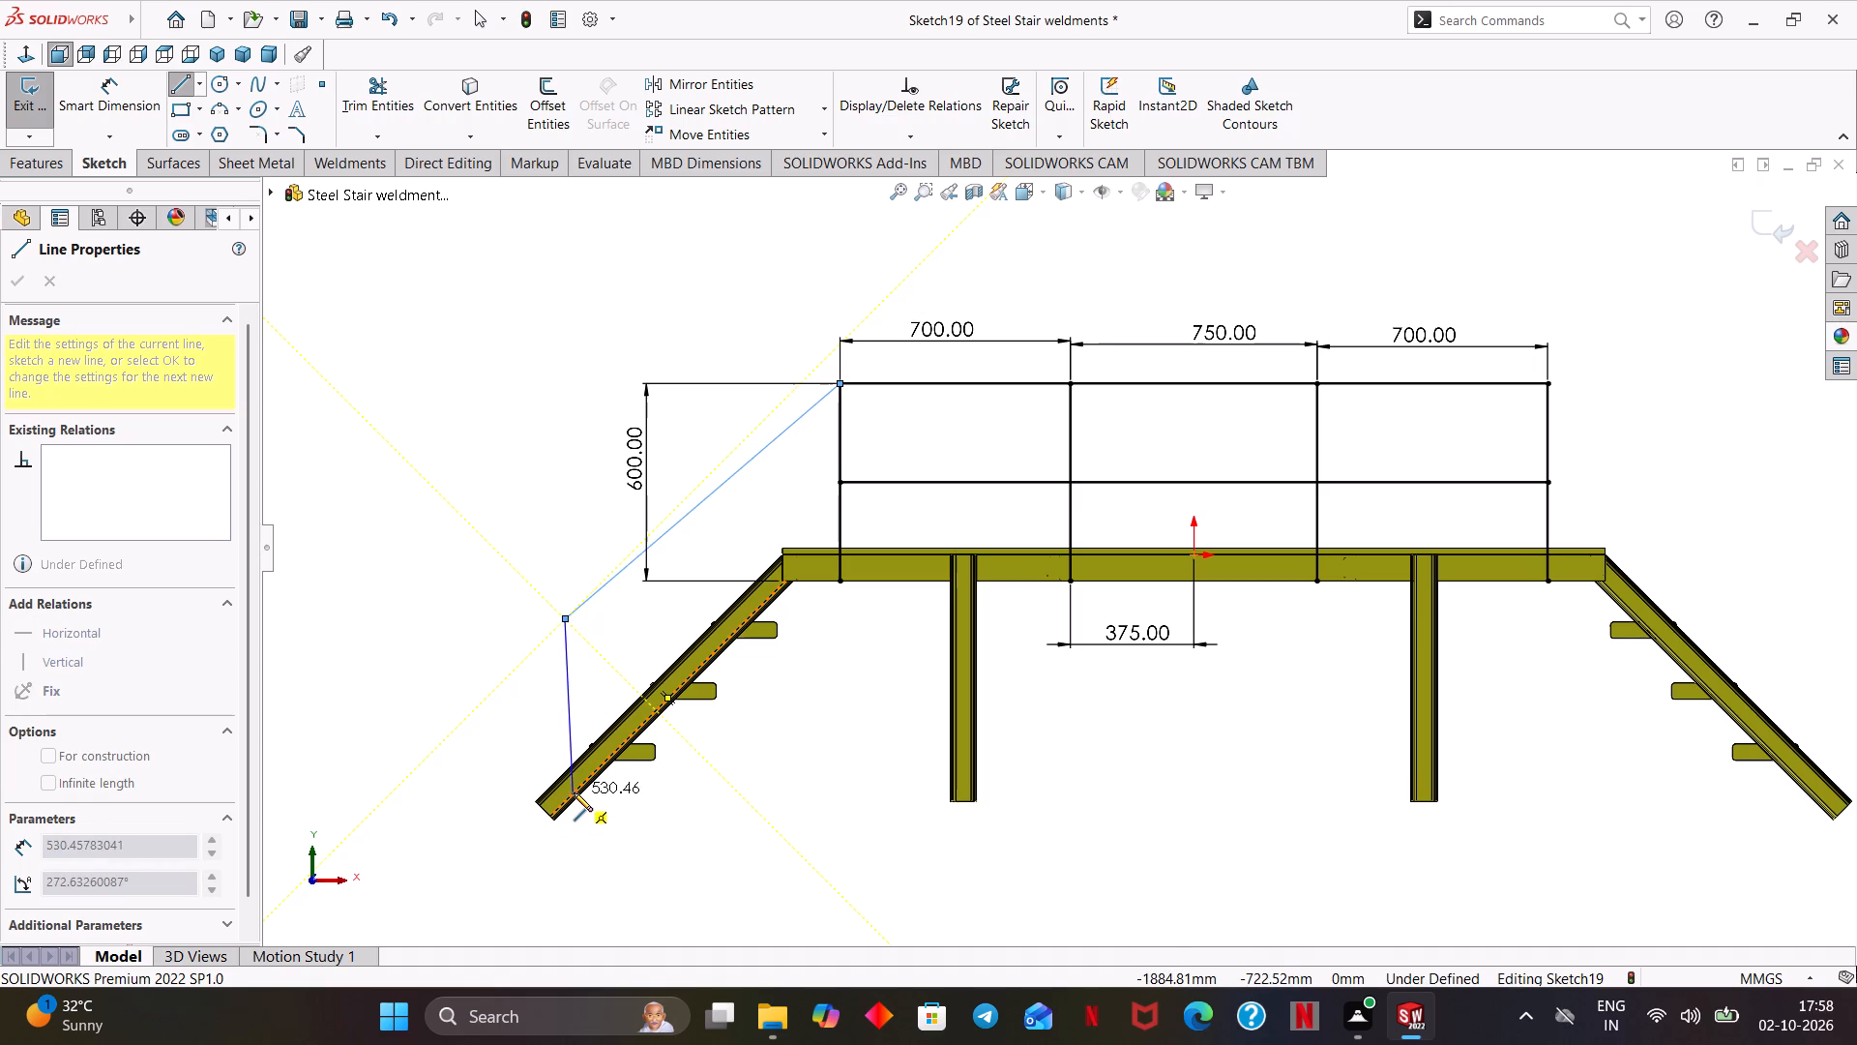
scroll(574, 792, down, 6)
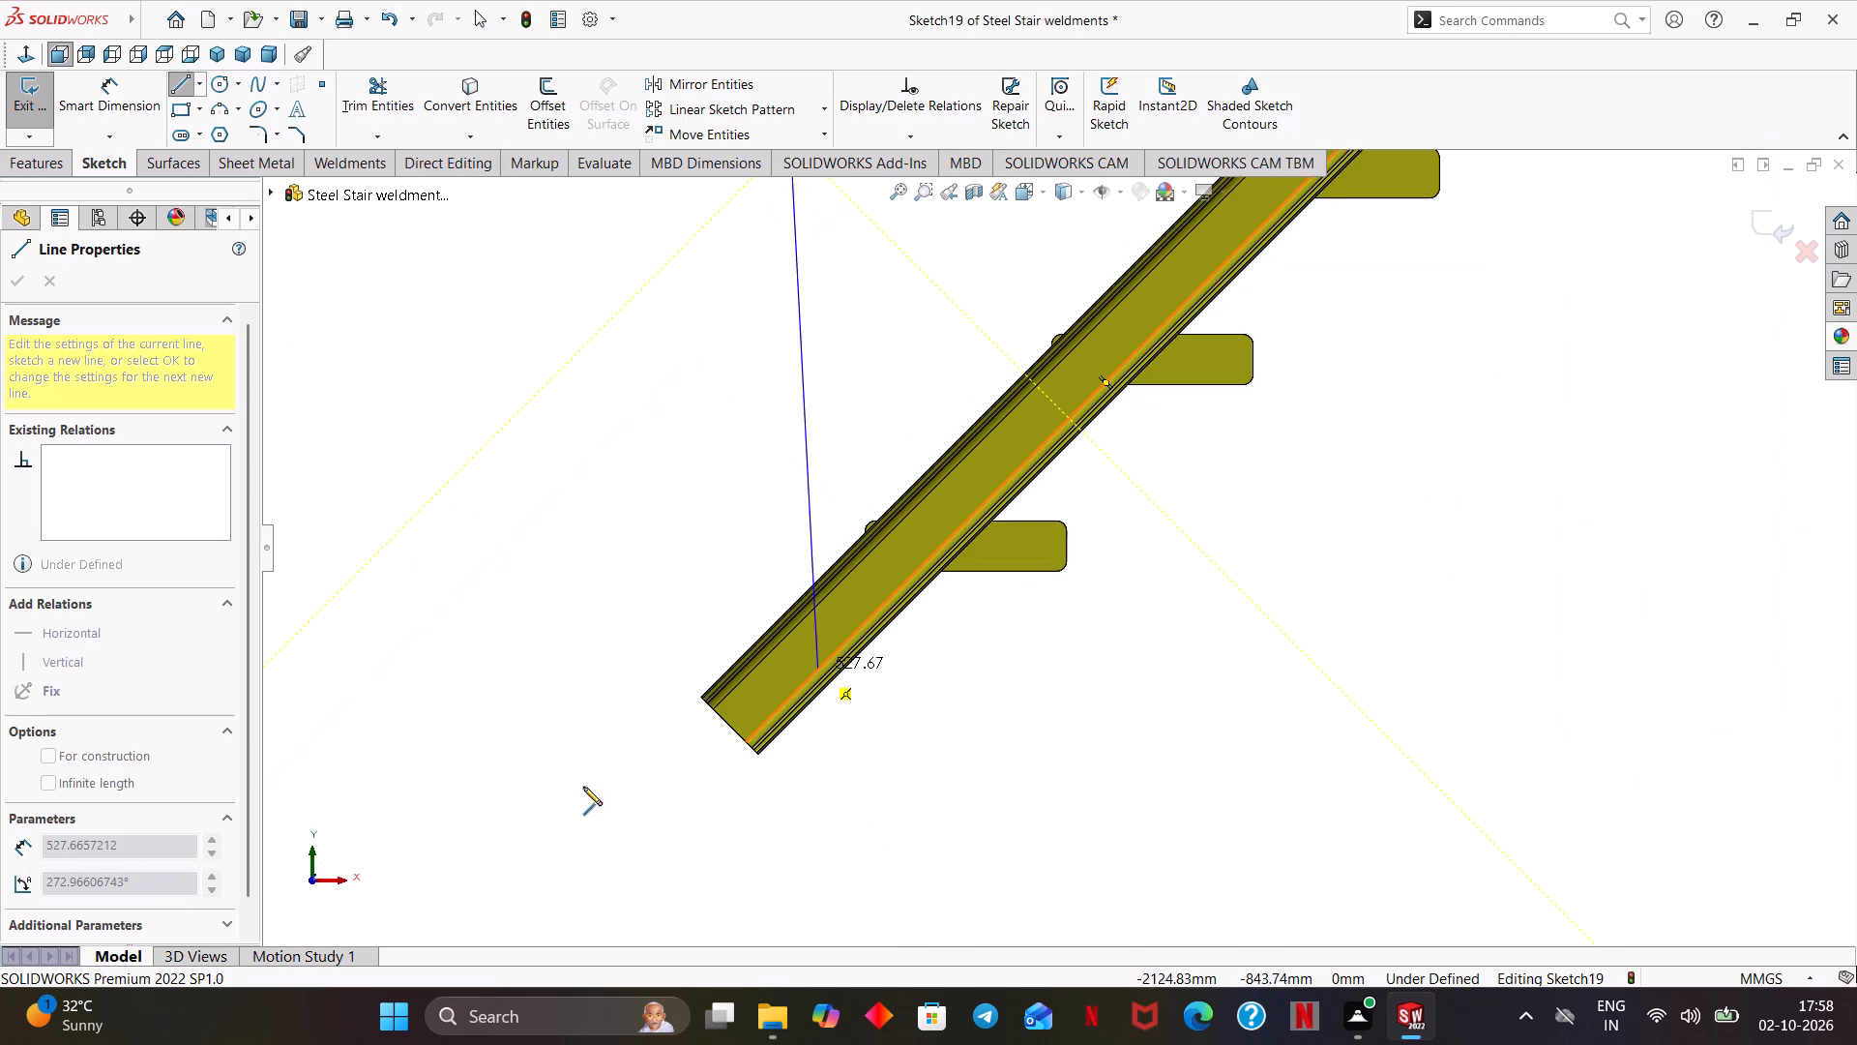
click(799, 662)
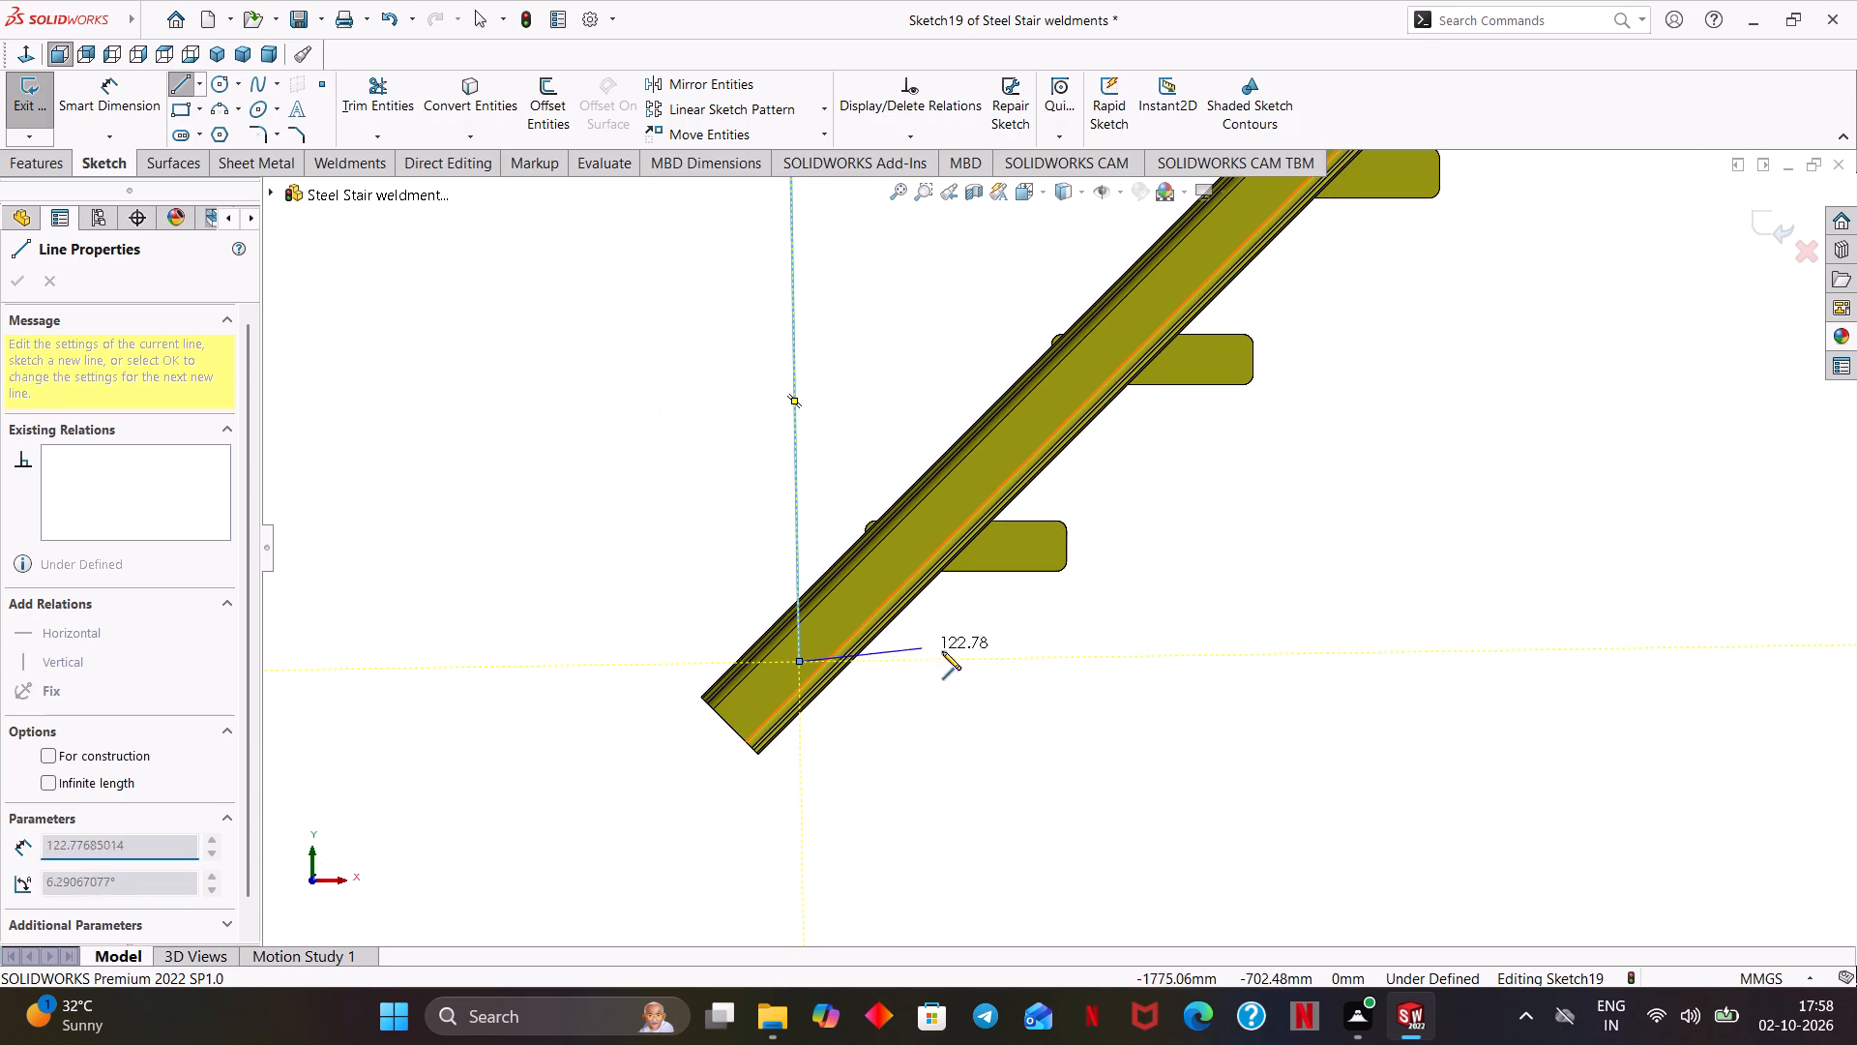
right_click(952, 651)
click(1001, 662)
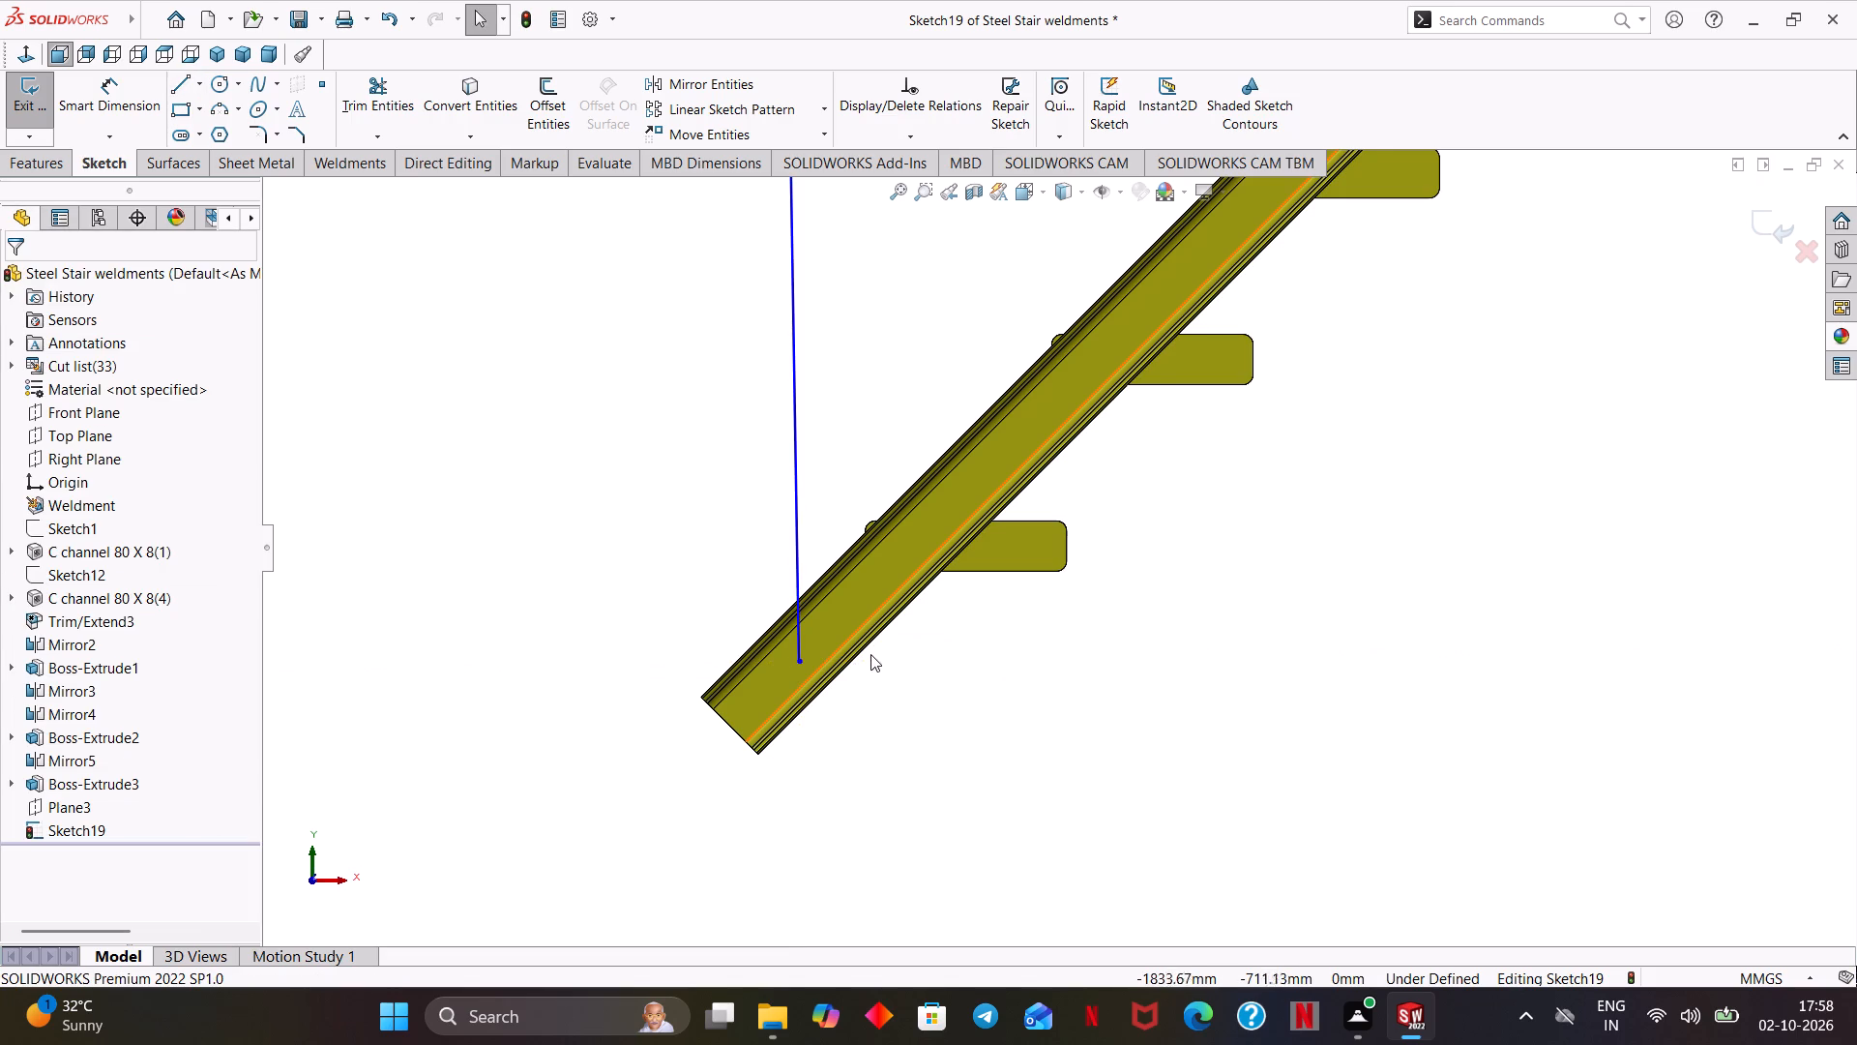
Add a vertical relation to the left stair's end post.
scroll(966, 663, up, 2)
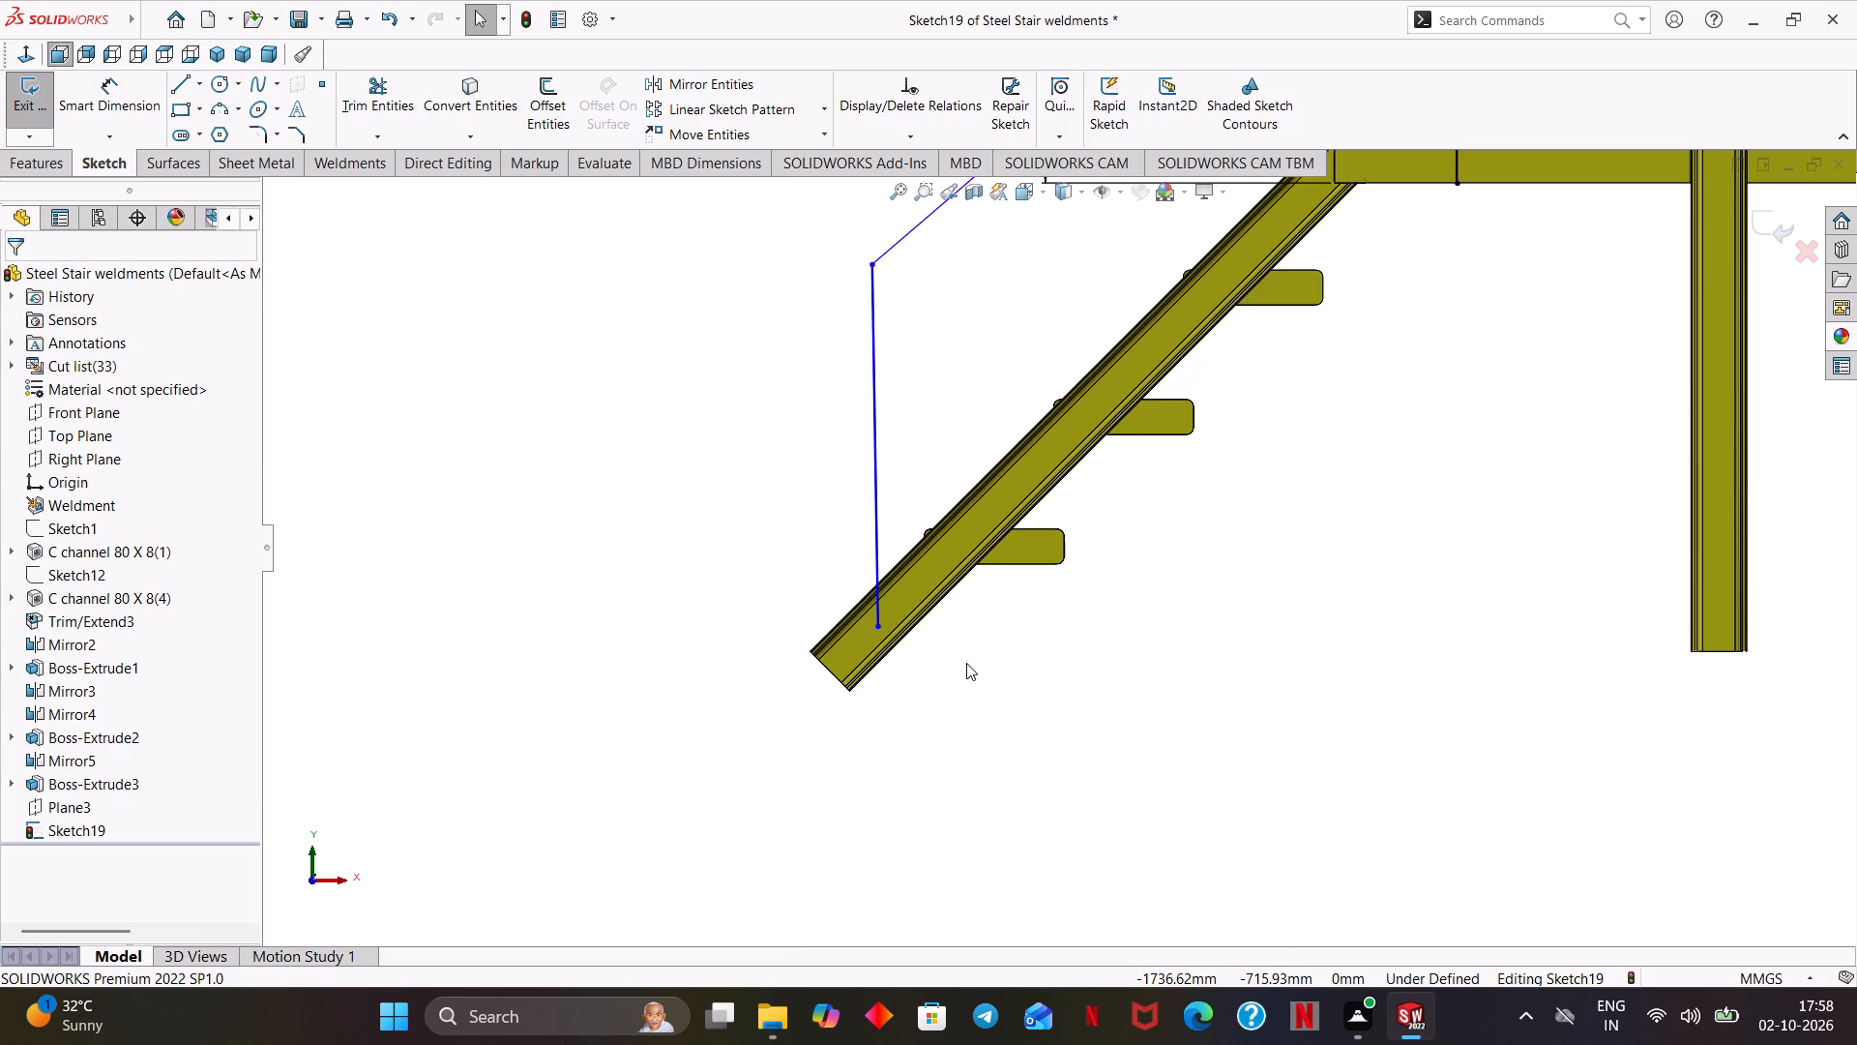
scroll(989, 639, up, 2)
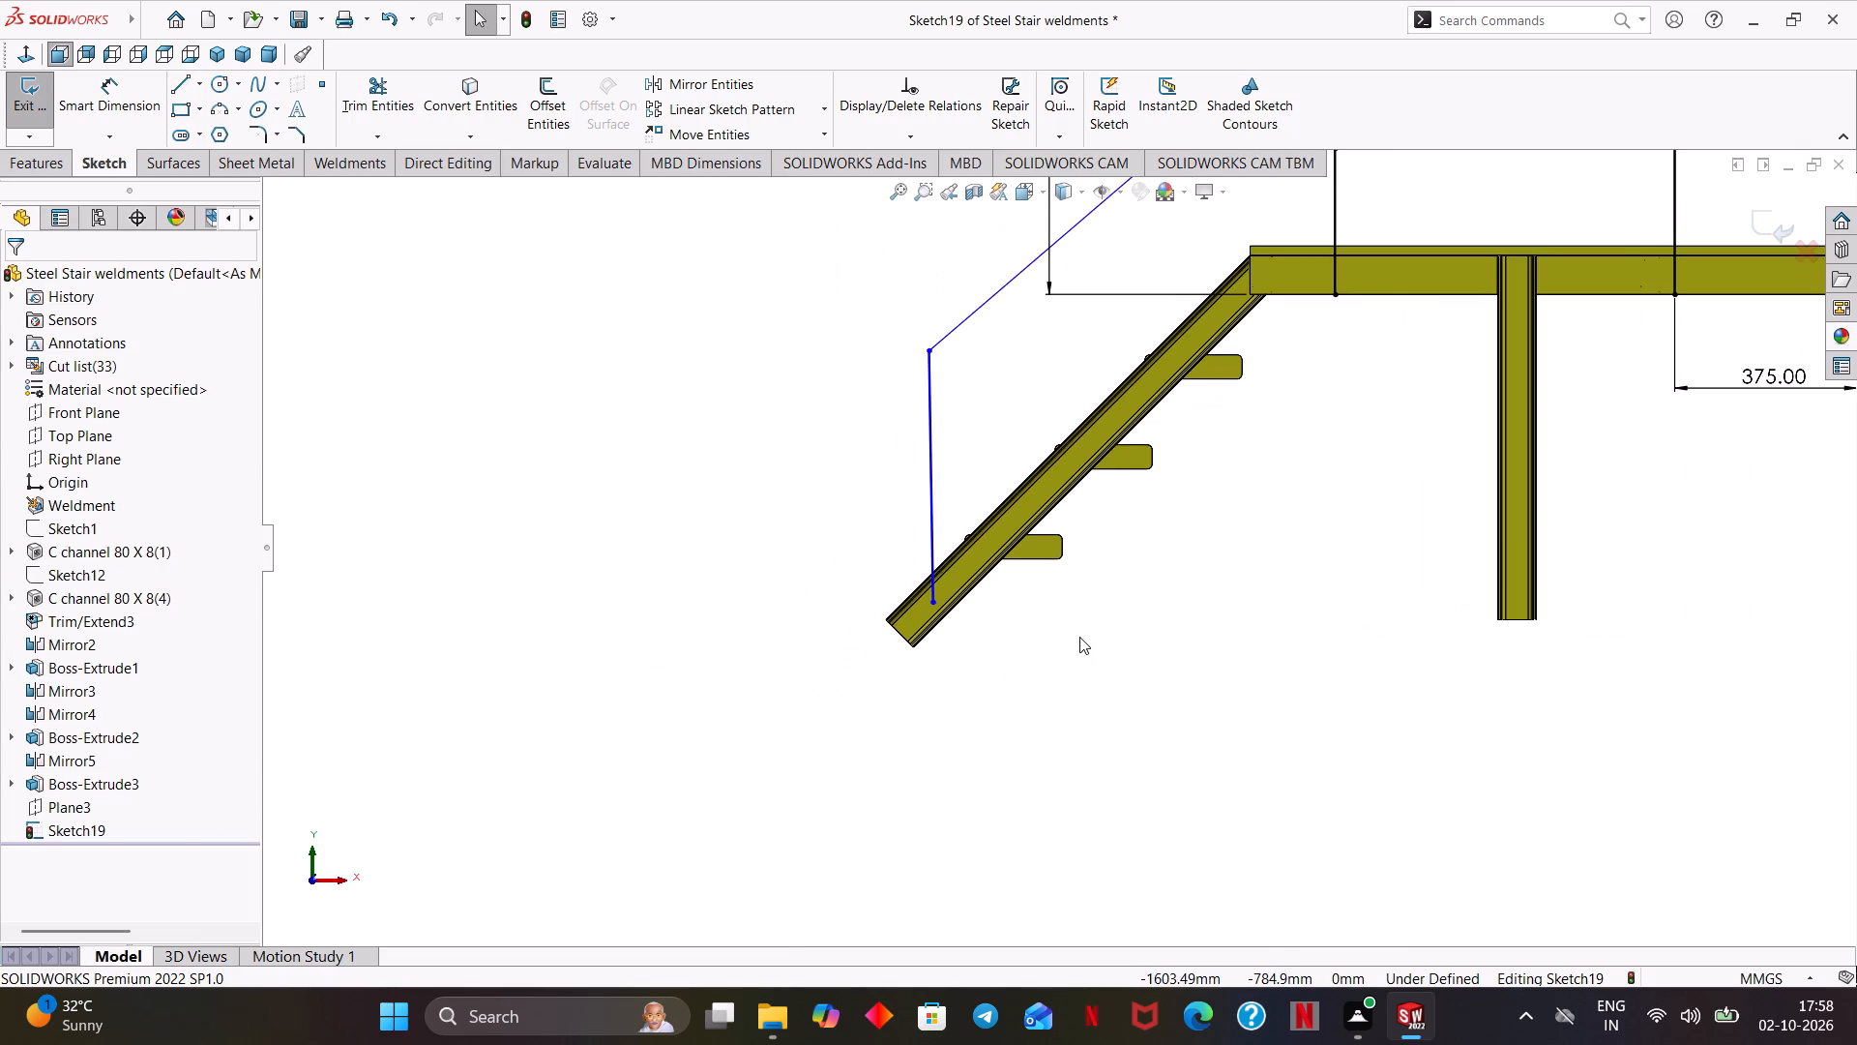
scroll(1079, 637, up, 1)
ctrl+middle_drag(1186, 610, 931, 719)
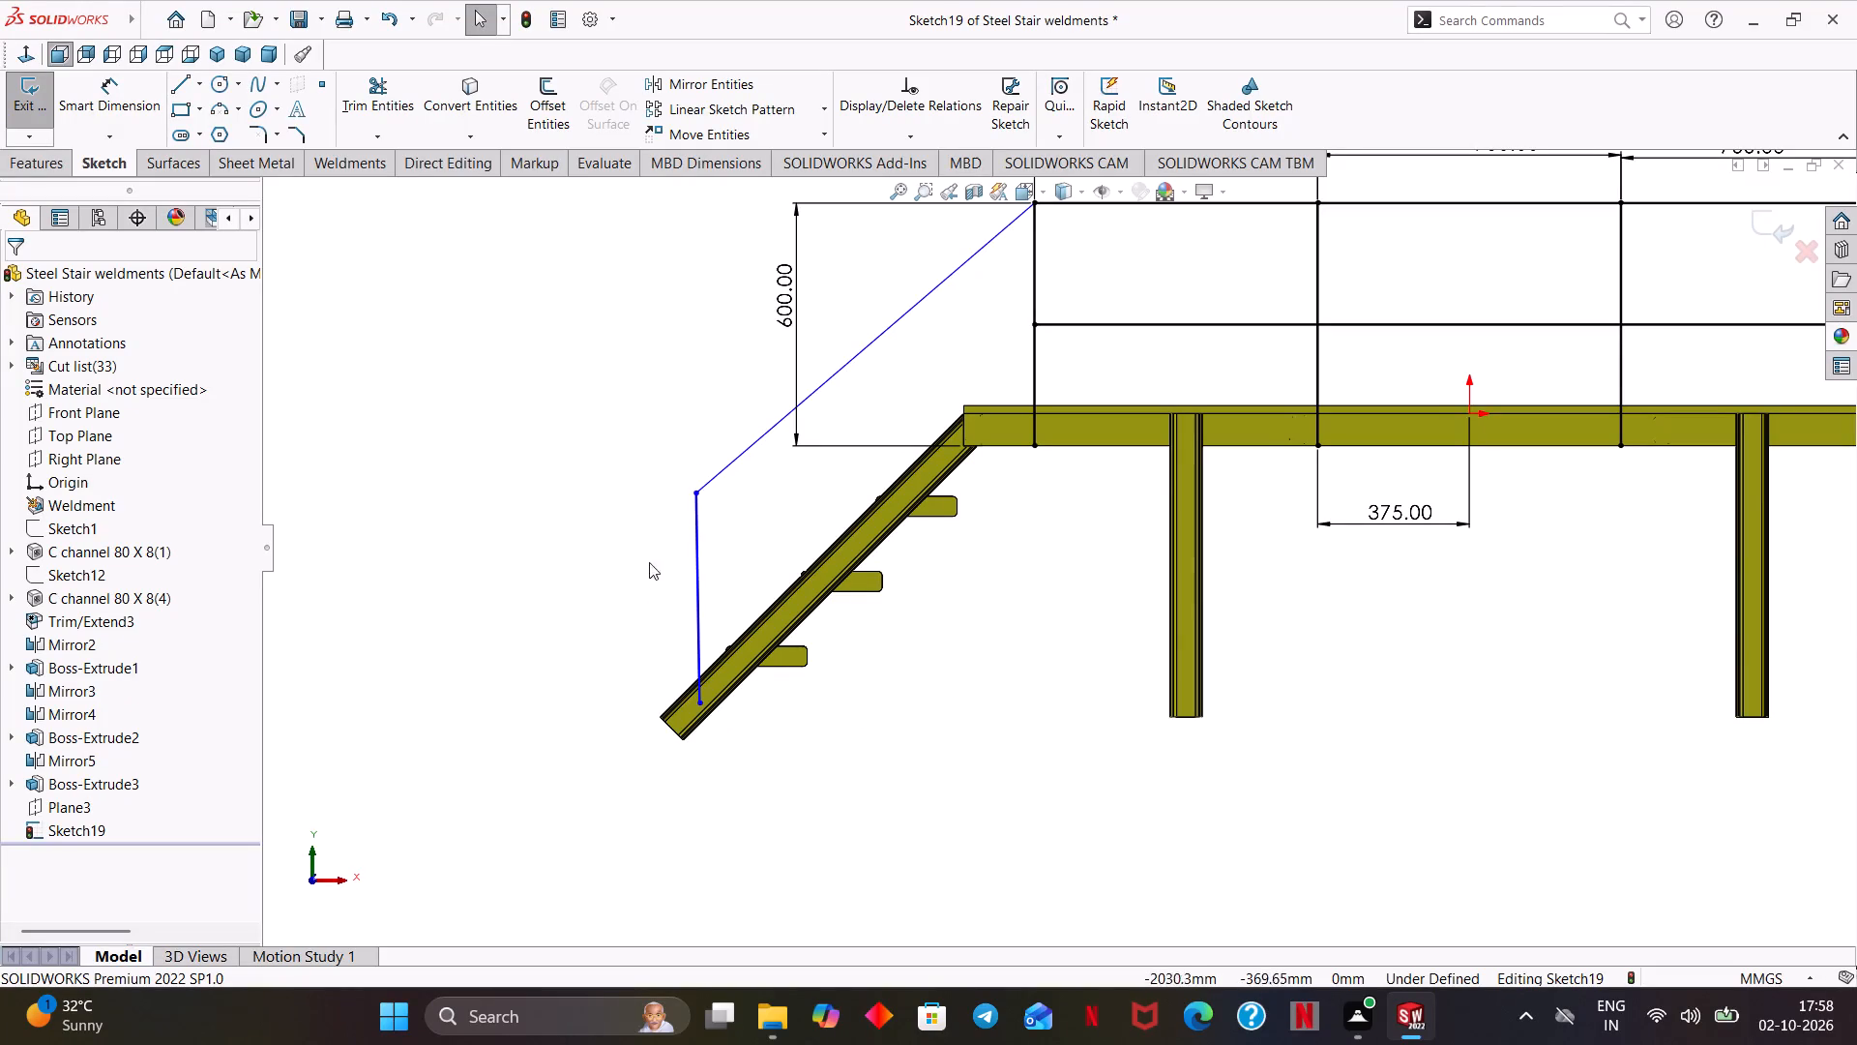
click(694, 591)
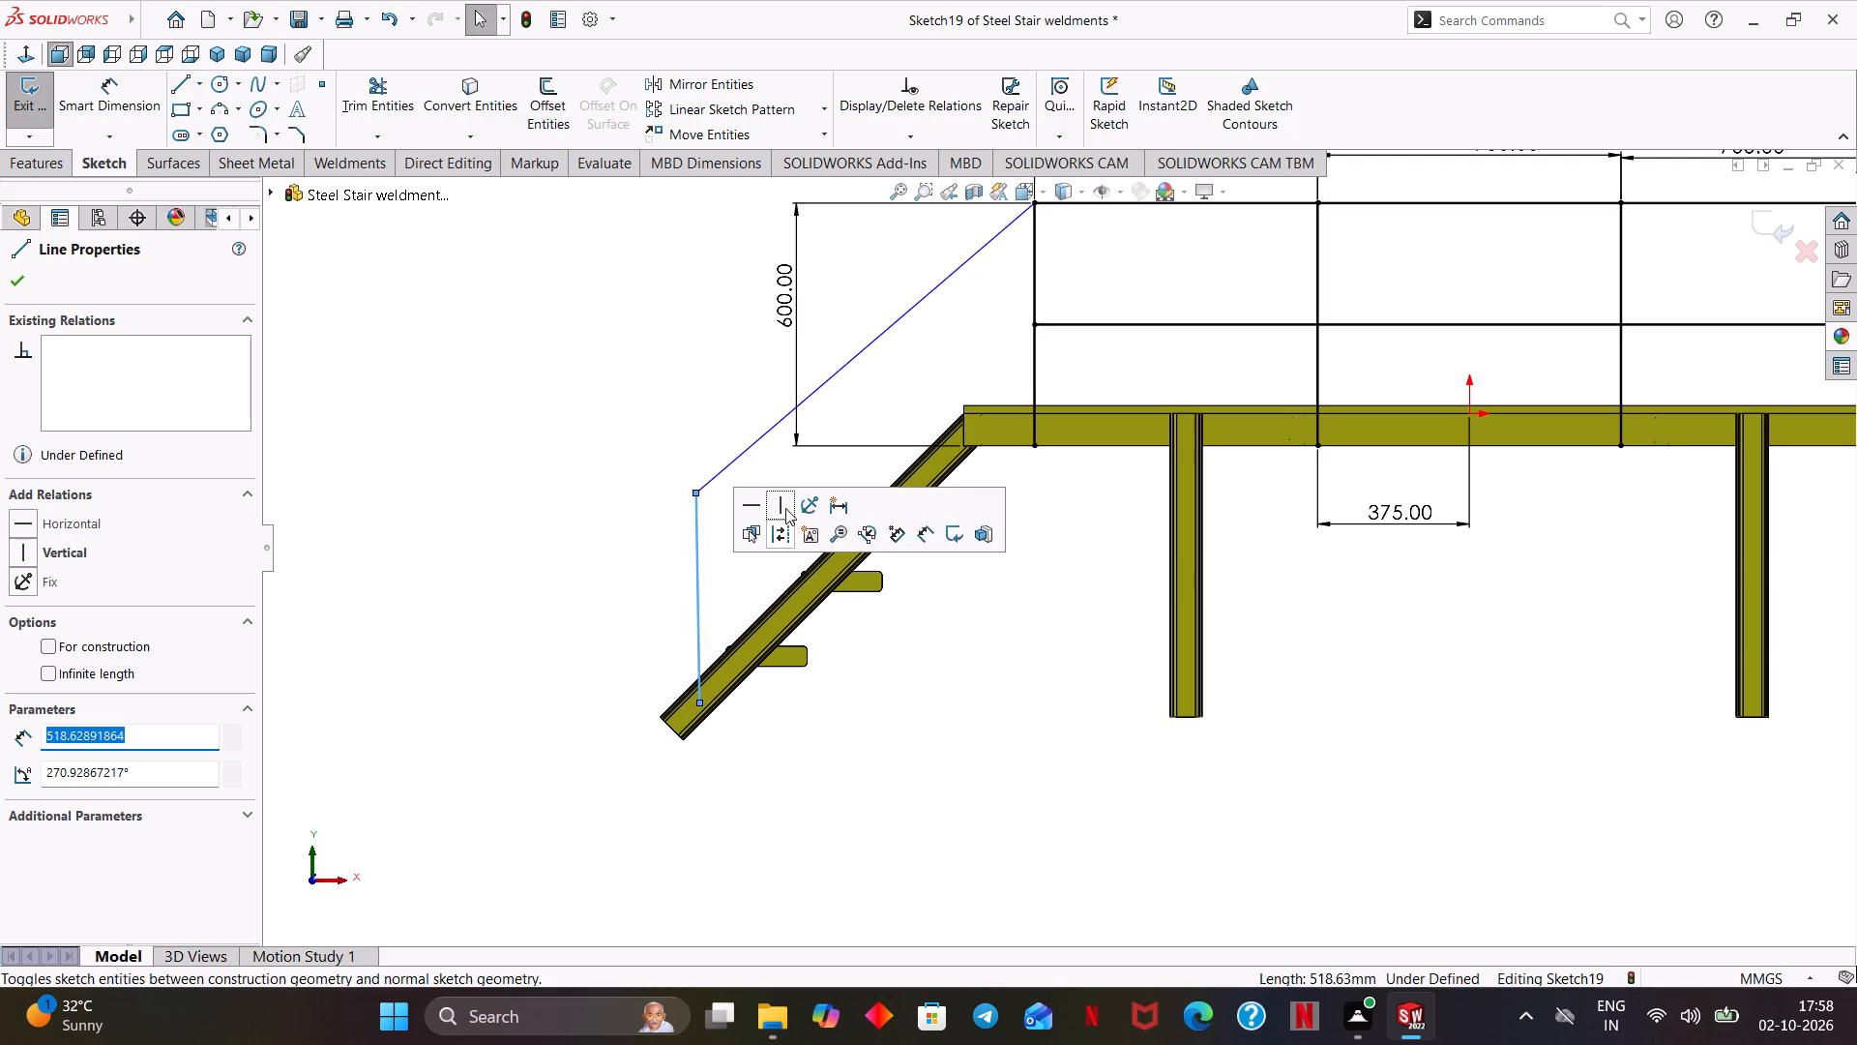
click(782, 505)
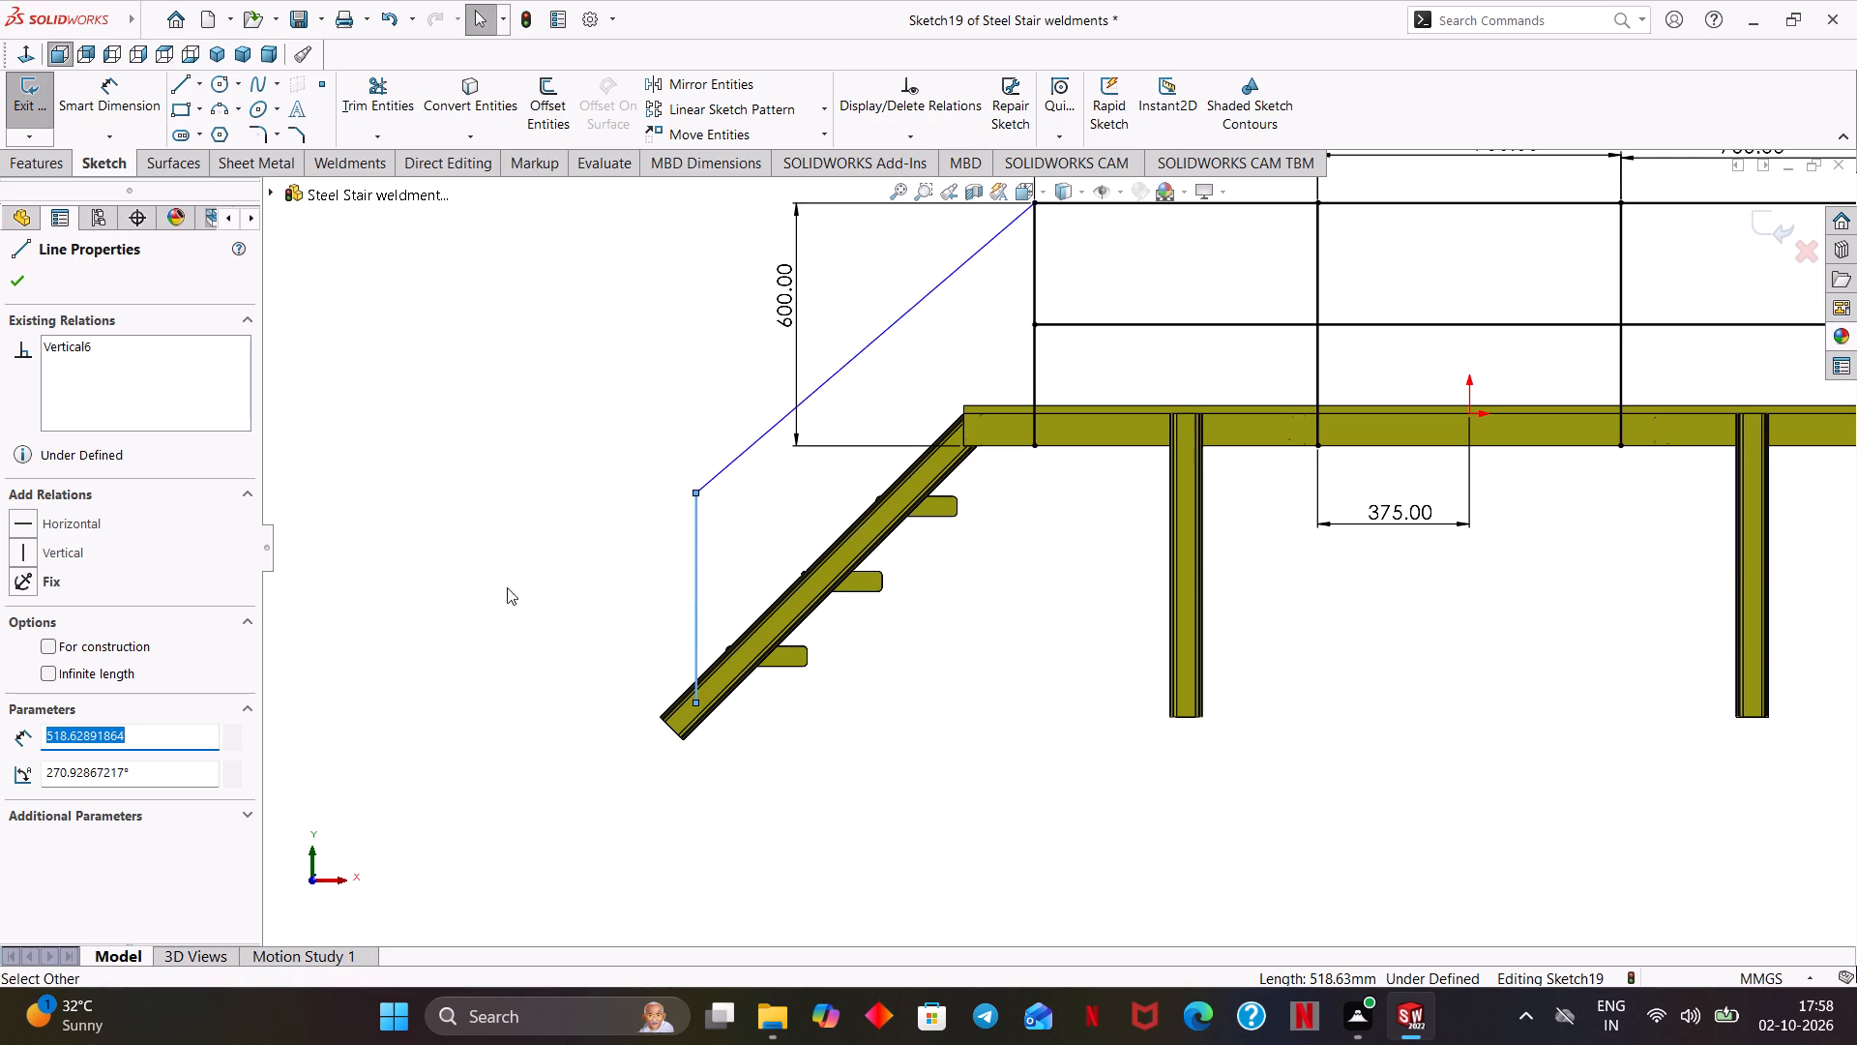
click(23, 293)
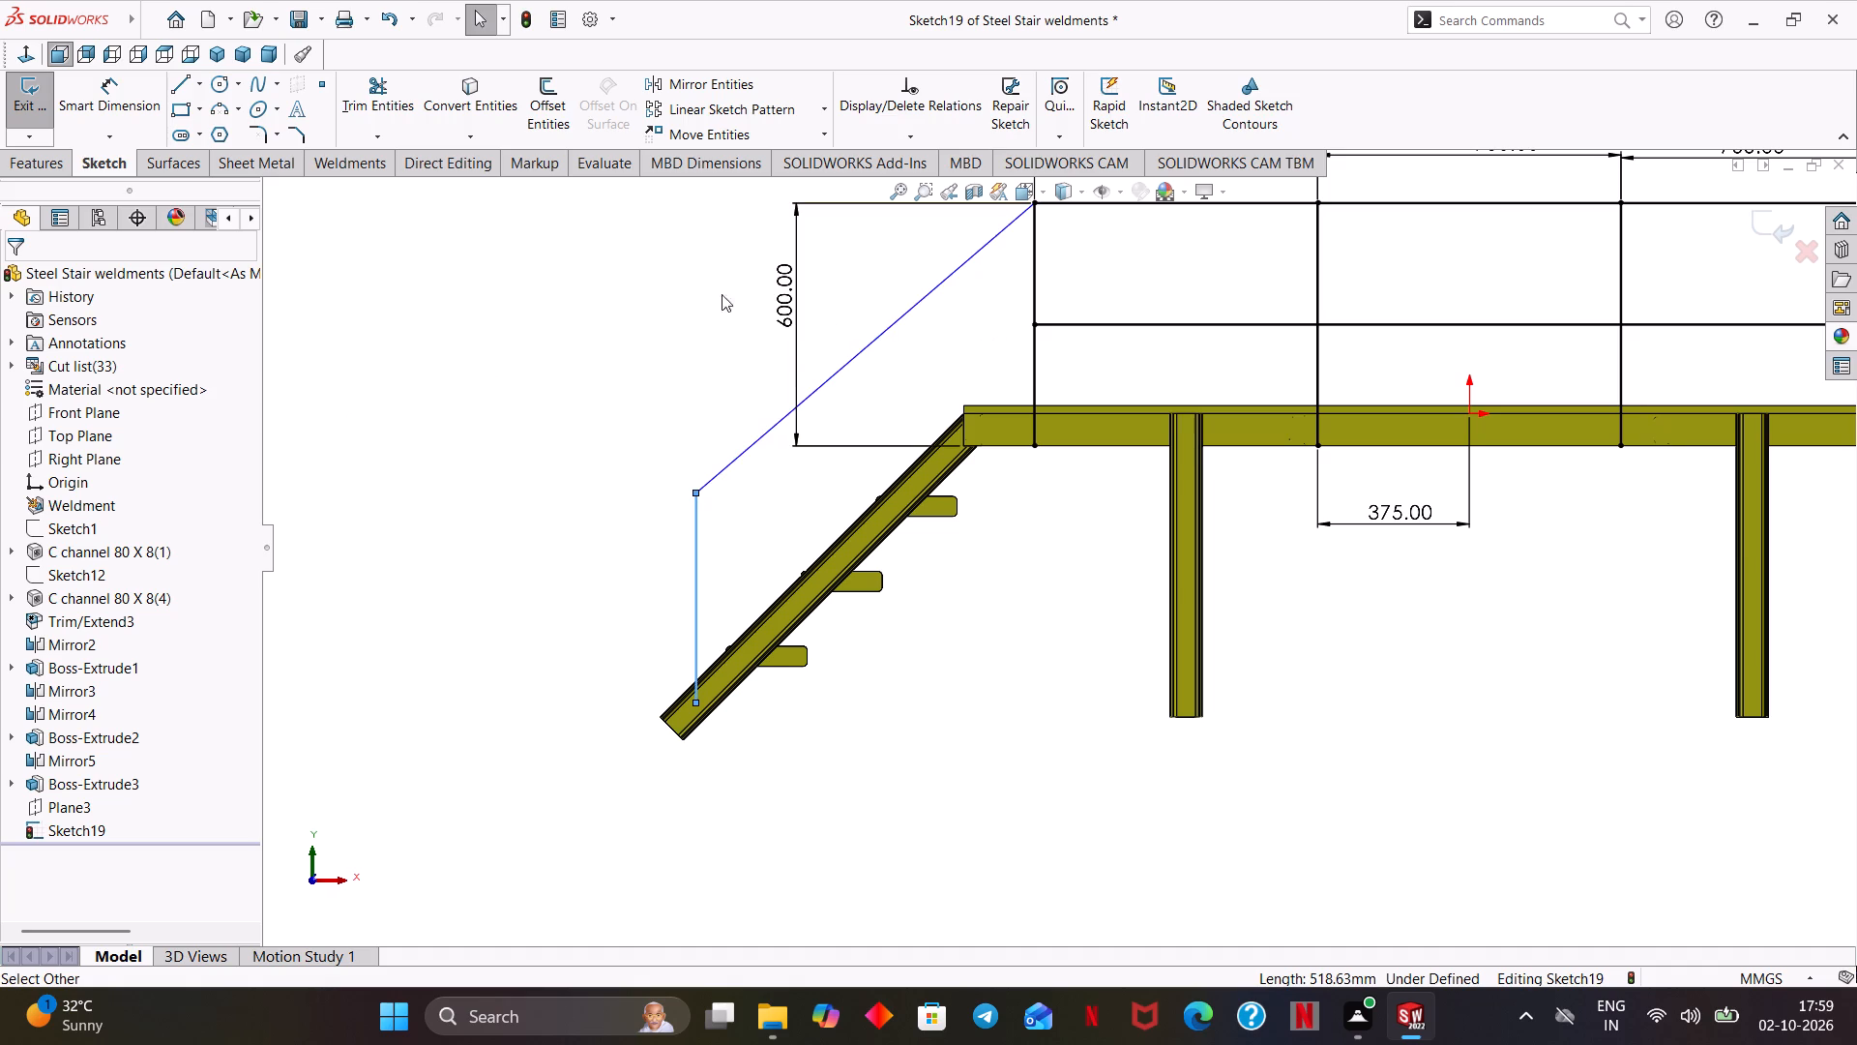
Sketch the left stair's lower handrail, about 1075 mm long, from the deck mid rail's left end to the end post's midpoint.
key(l)
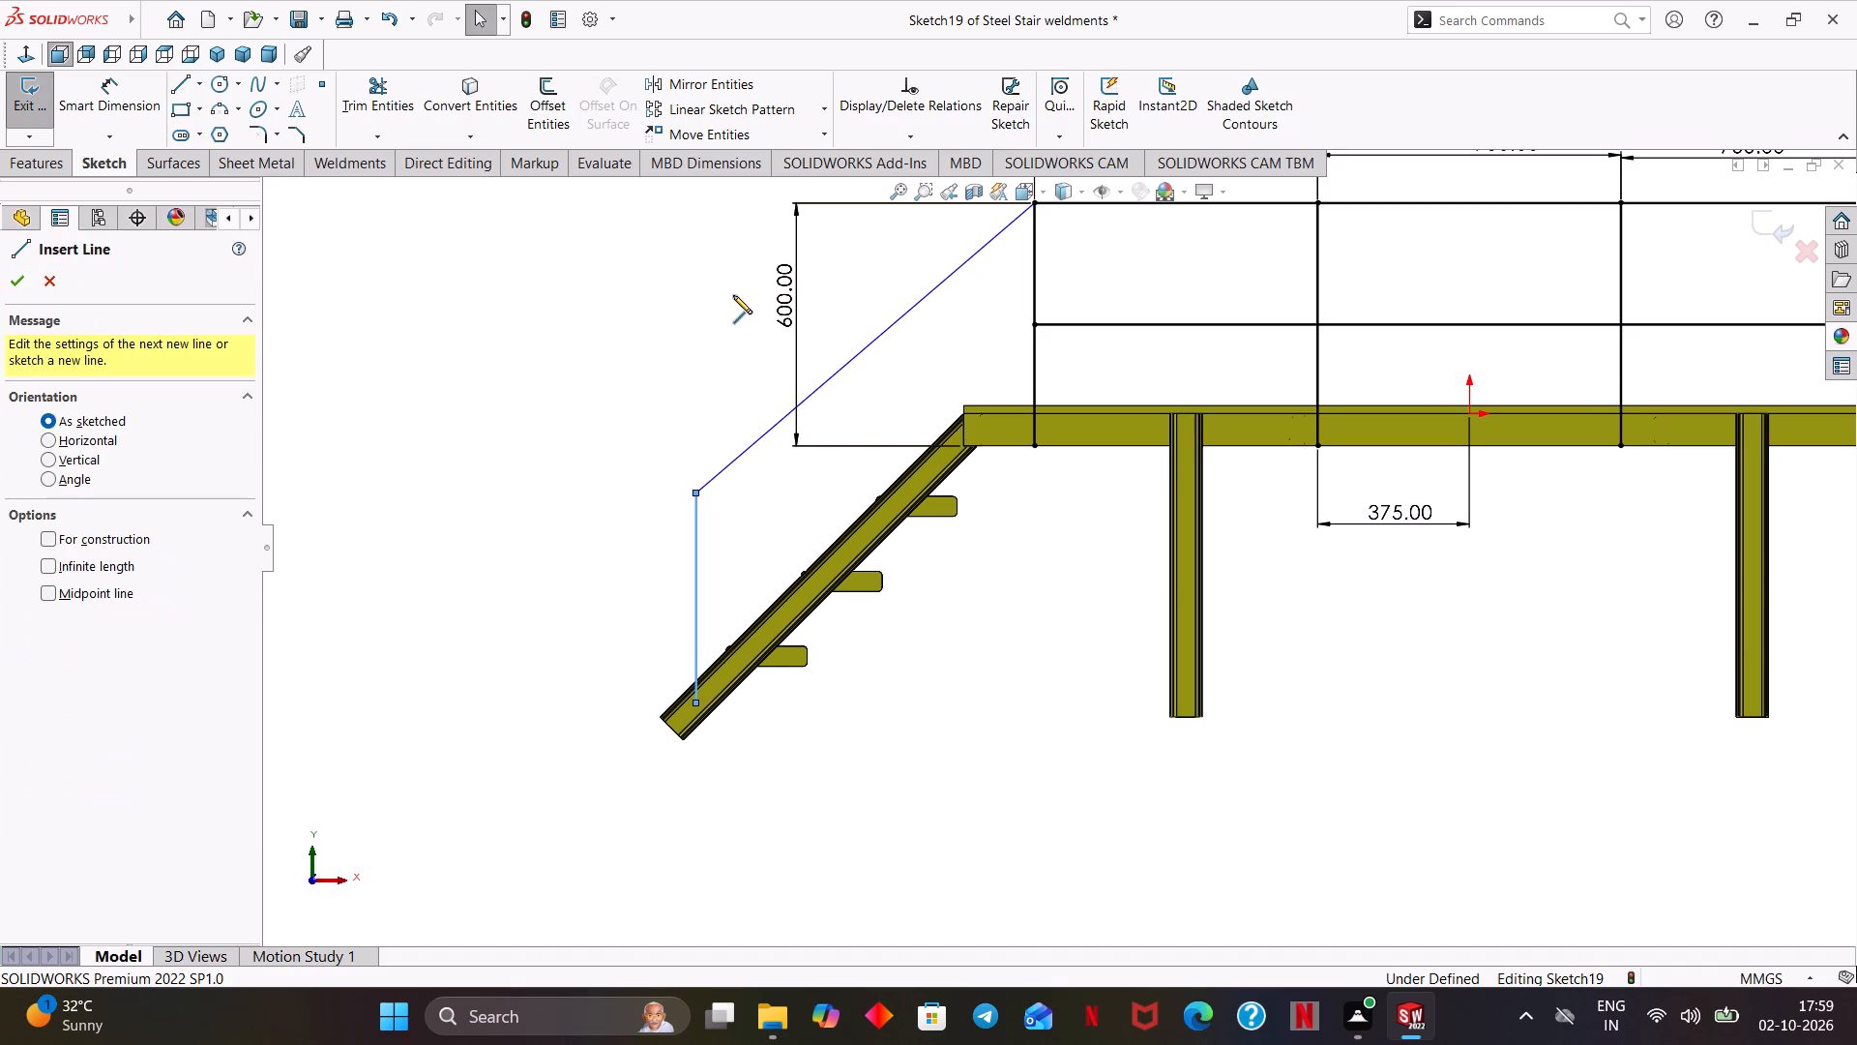
click(1035, 321)
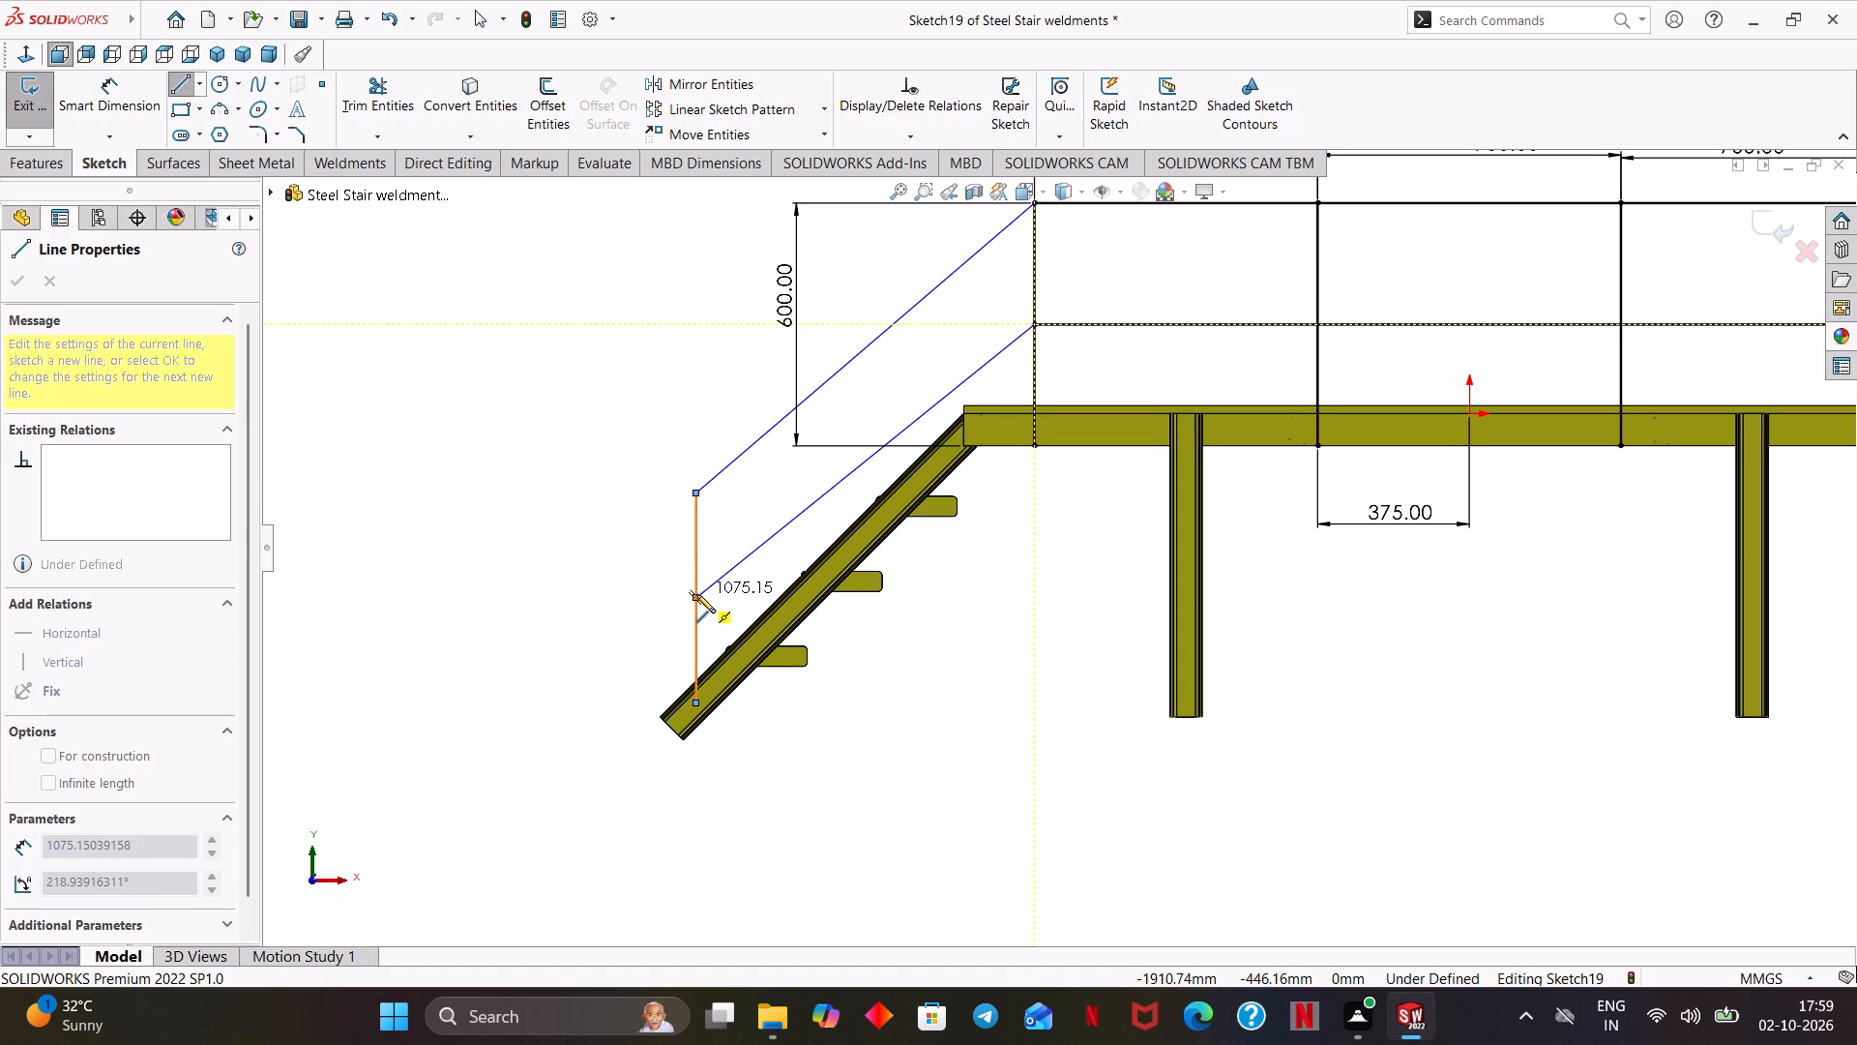
click(696, 594)
right_click(454, 486)
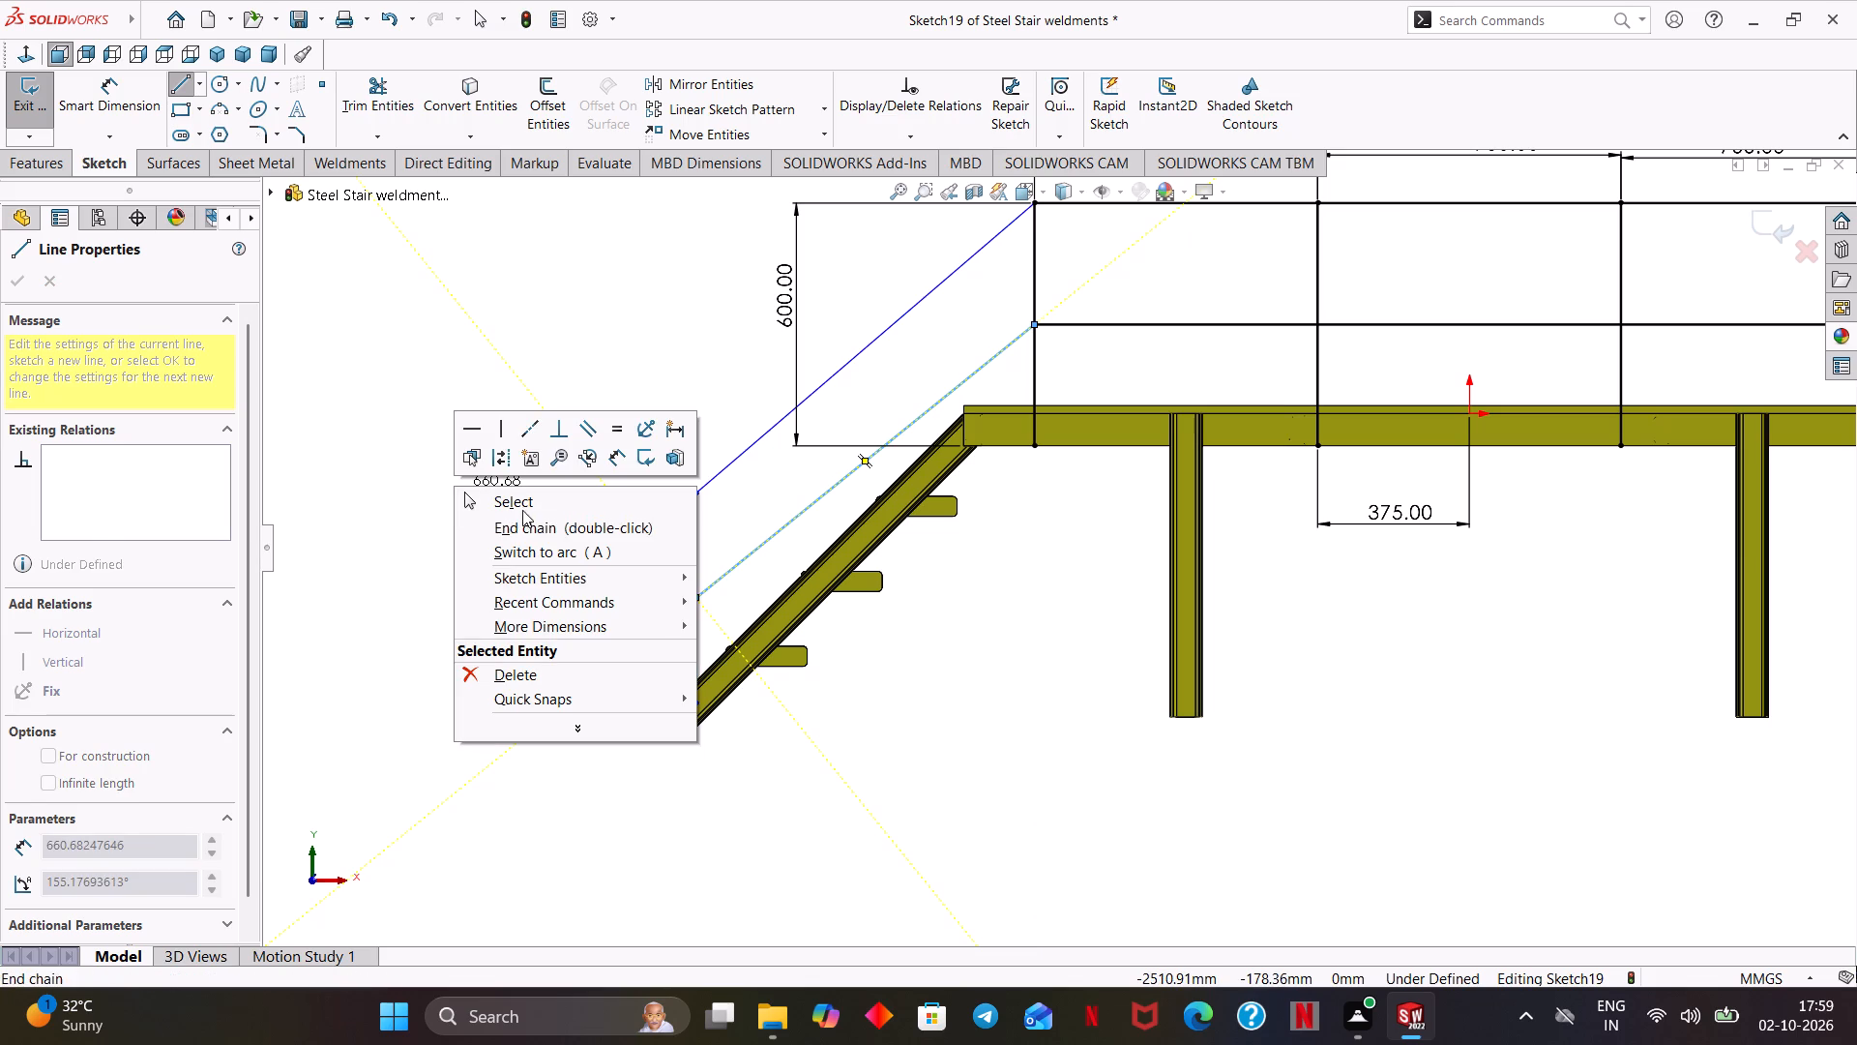
click(524, 509)
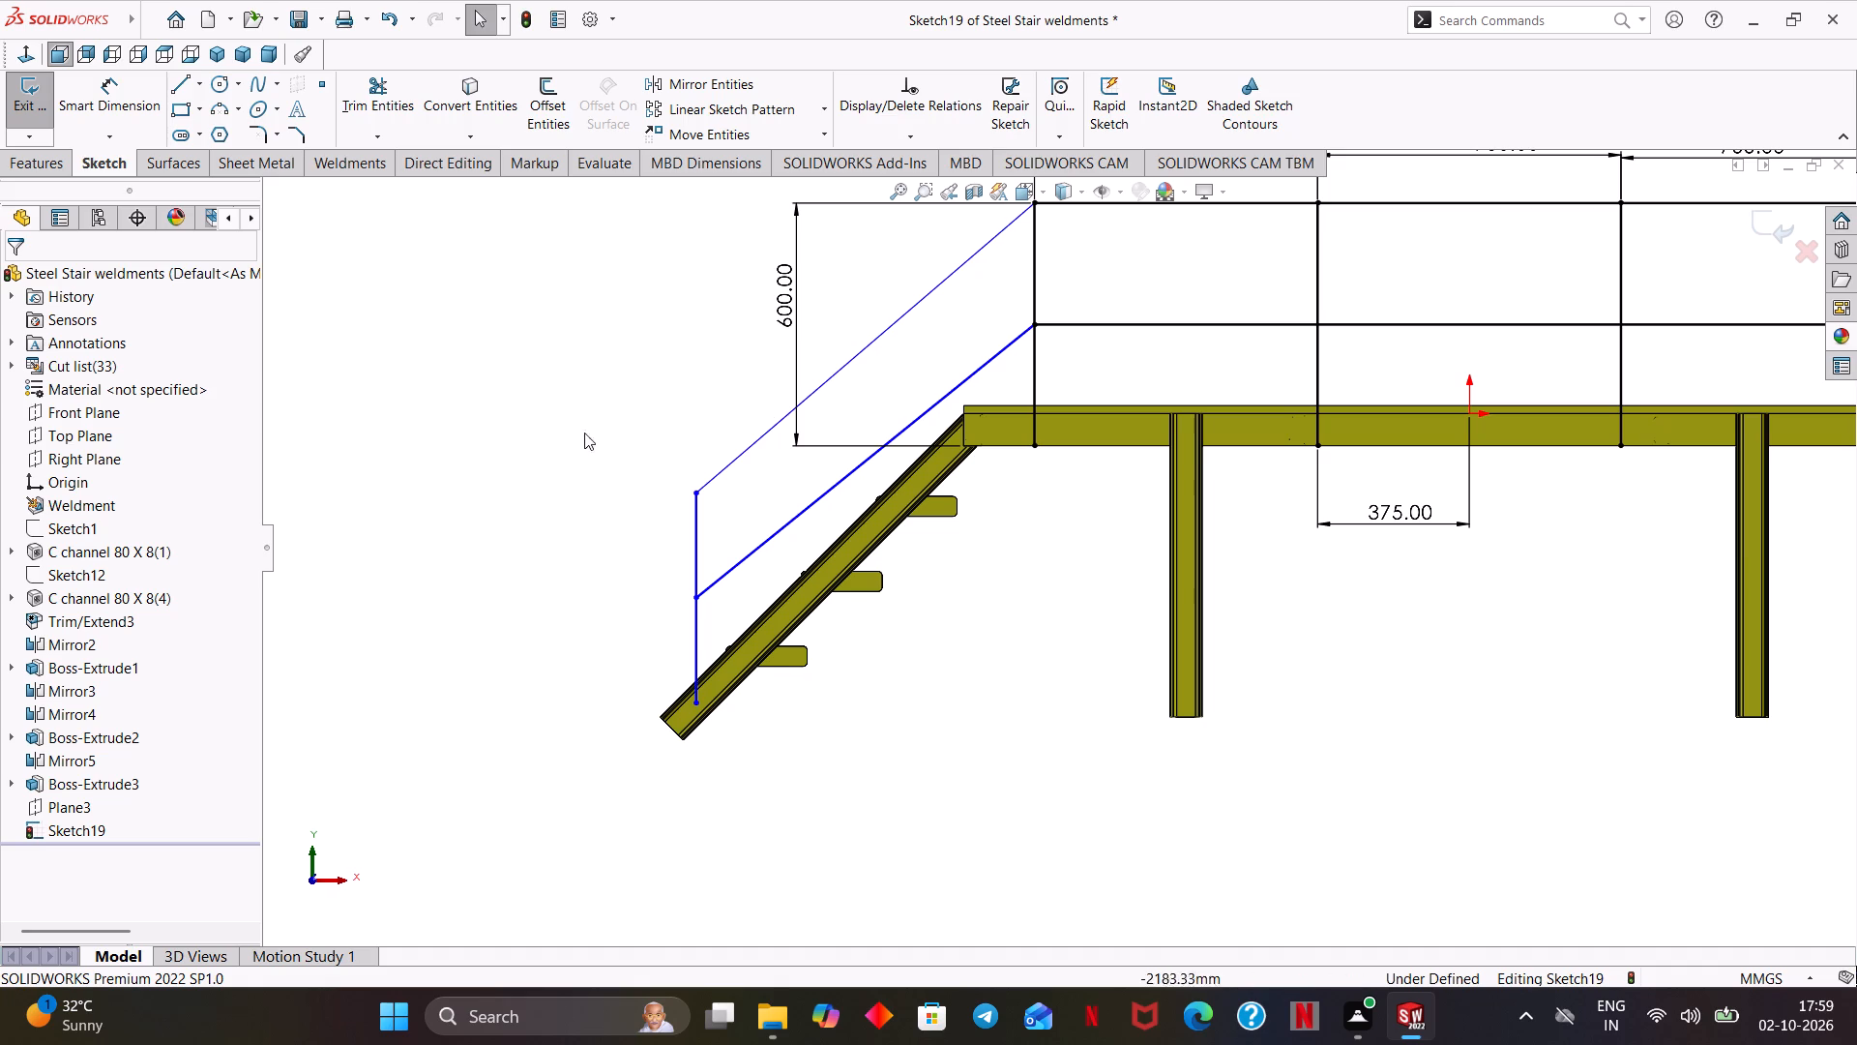
Add a parallel relation between the left stair's upper and lower handrail lines.
scroll(840, 536, down, 3)
scroll(1009, 588, down, 2)
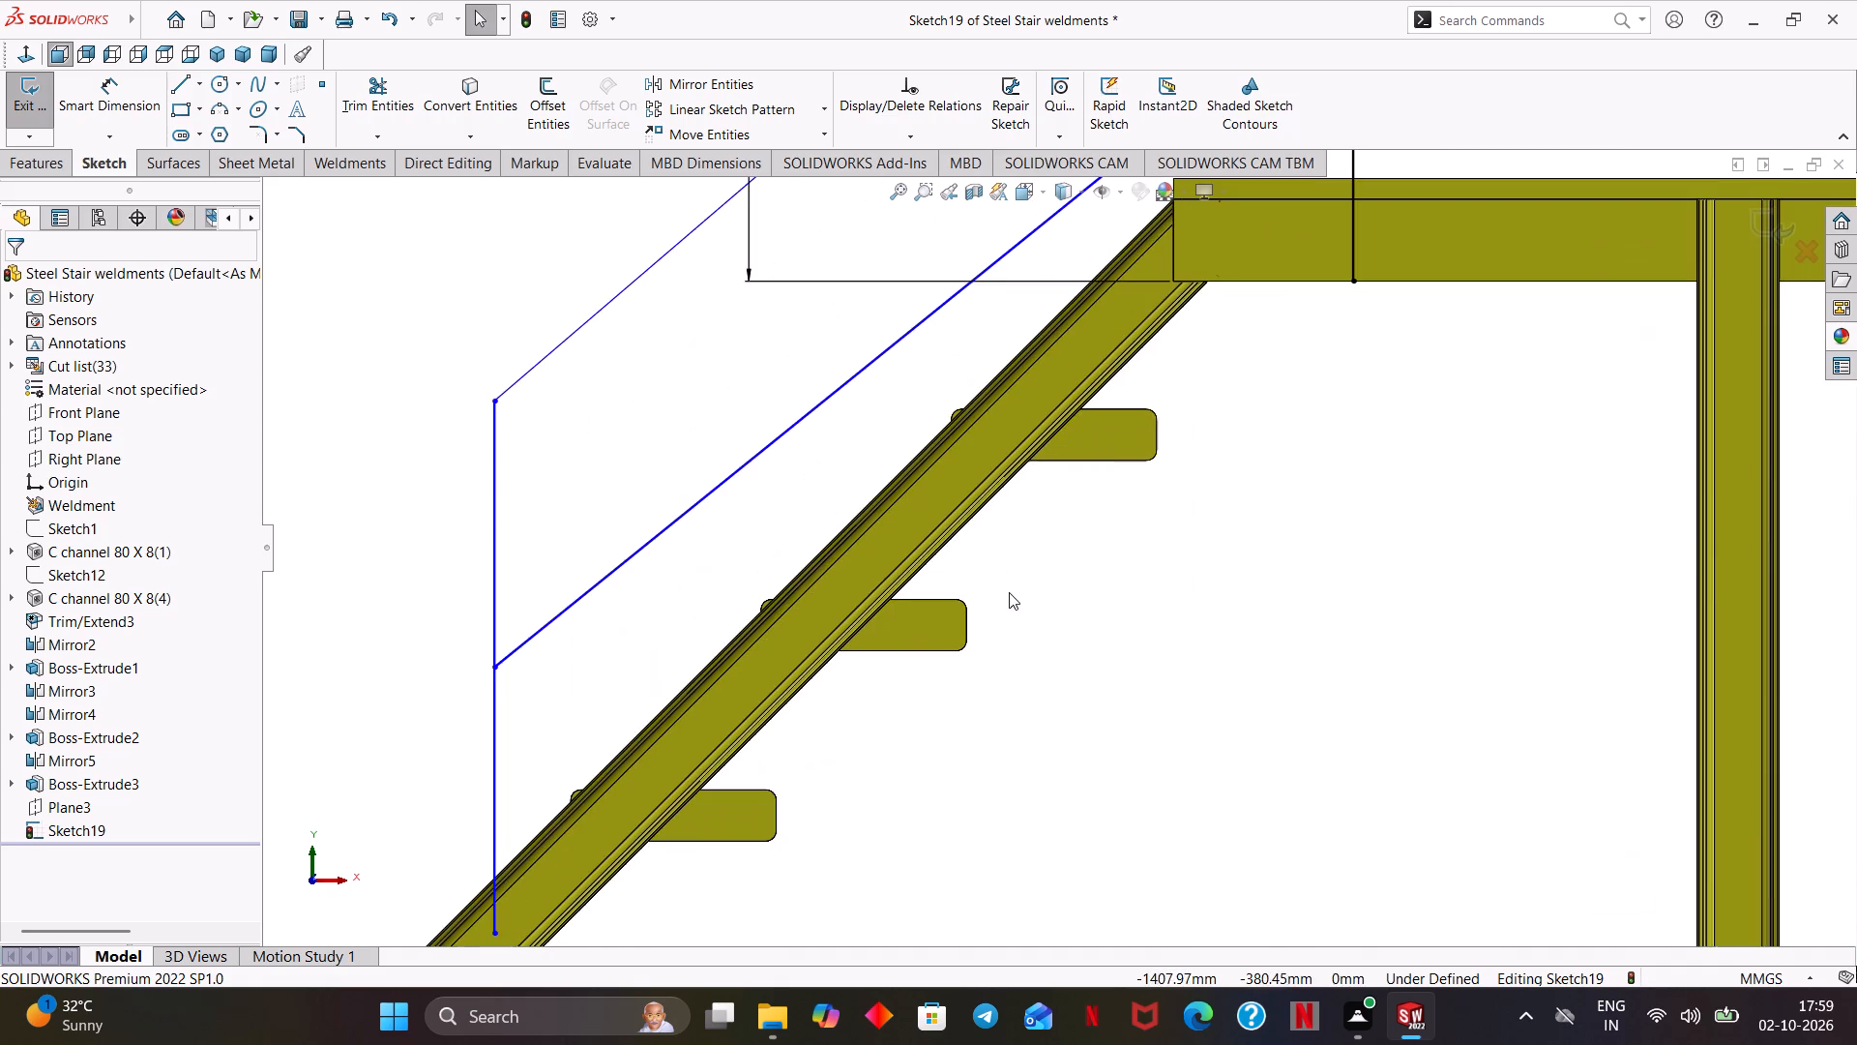
scroll(1014, 574, up, 4)
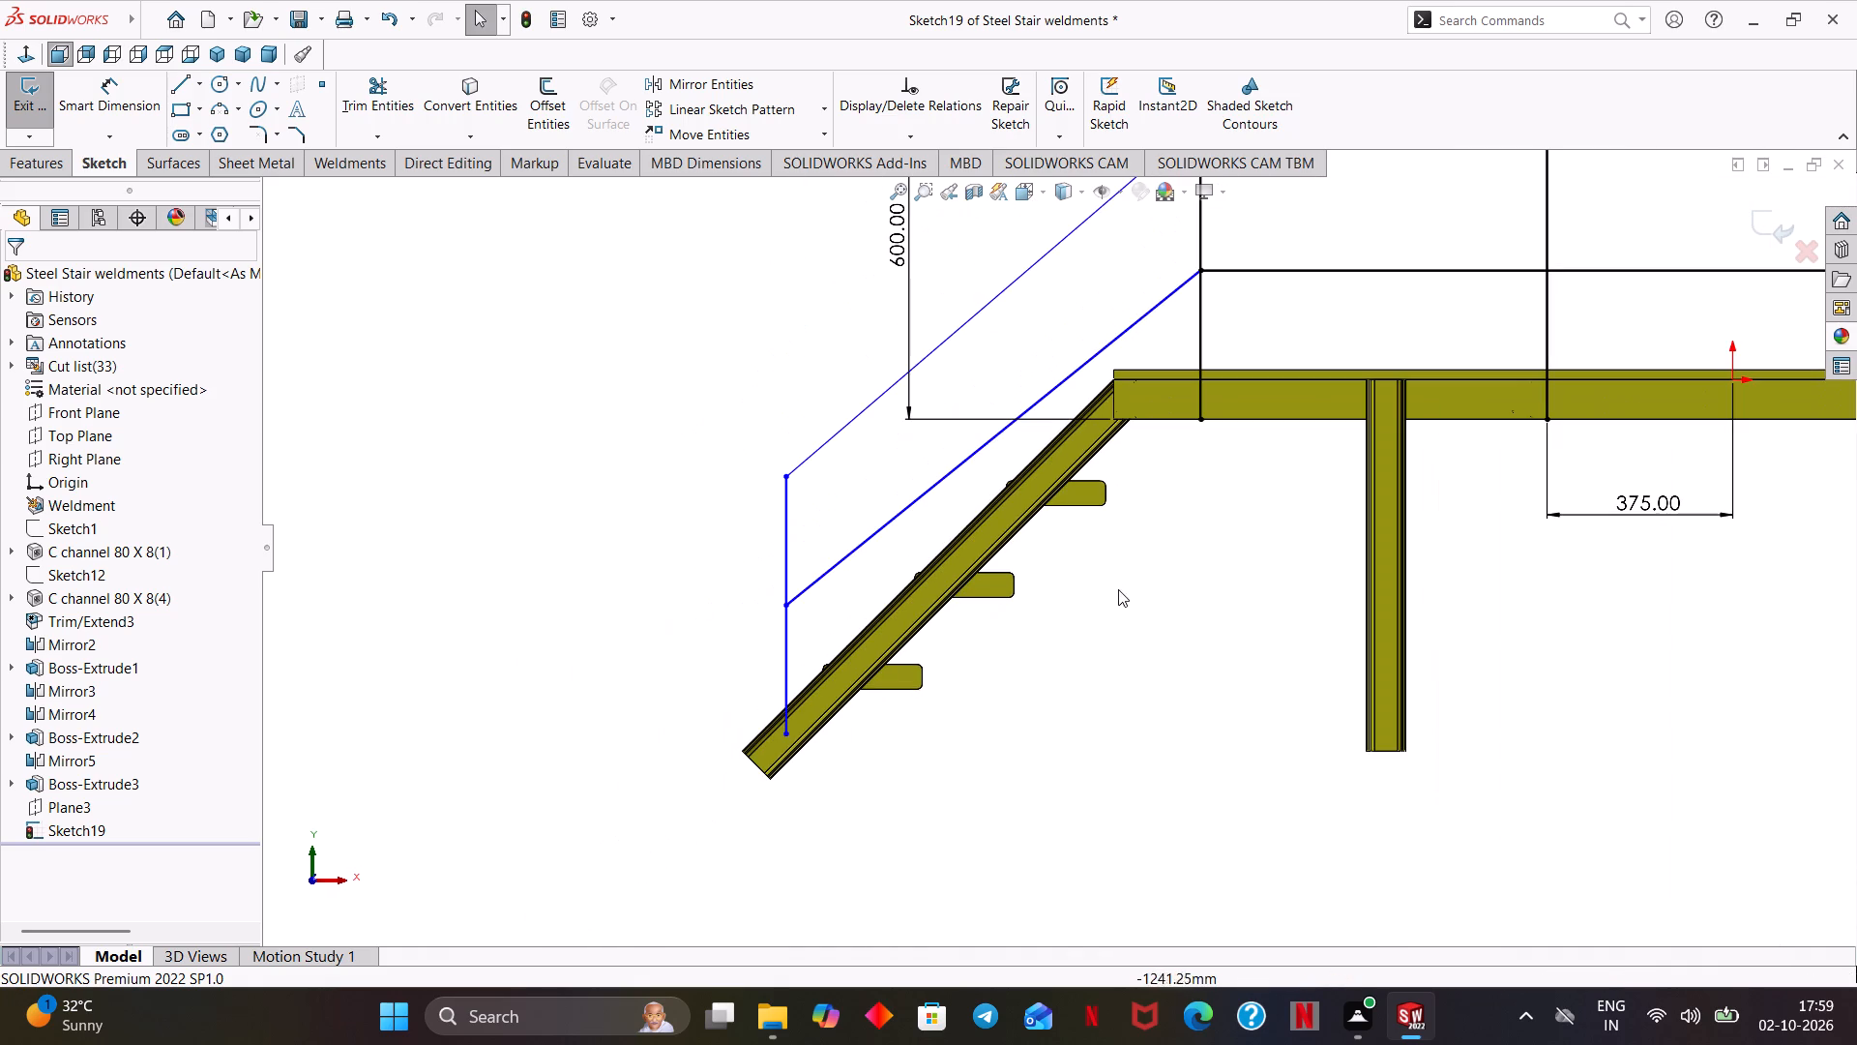
ctrl+middle_drag(1112, 592, 1029, 769)
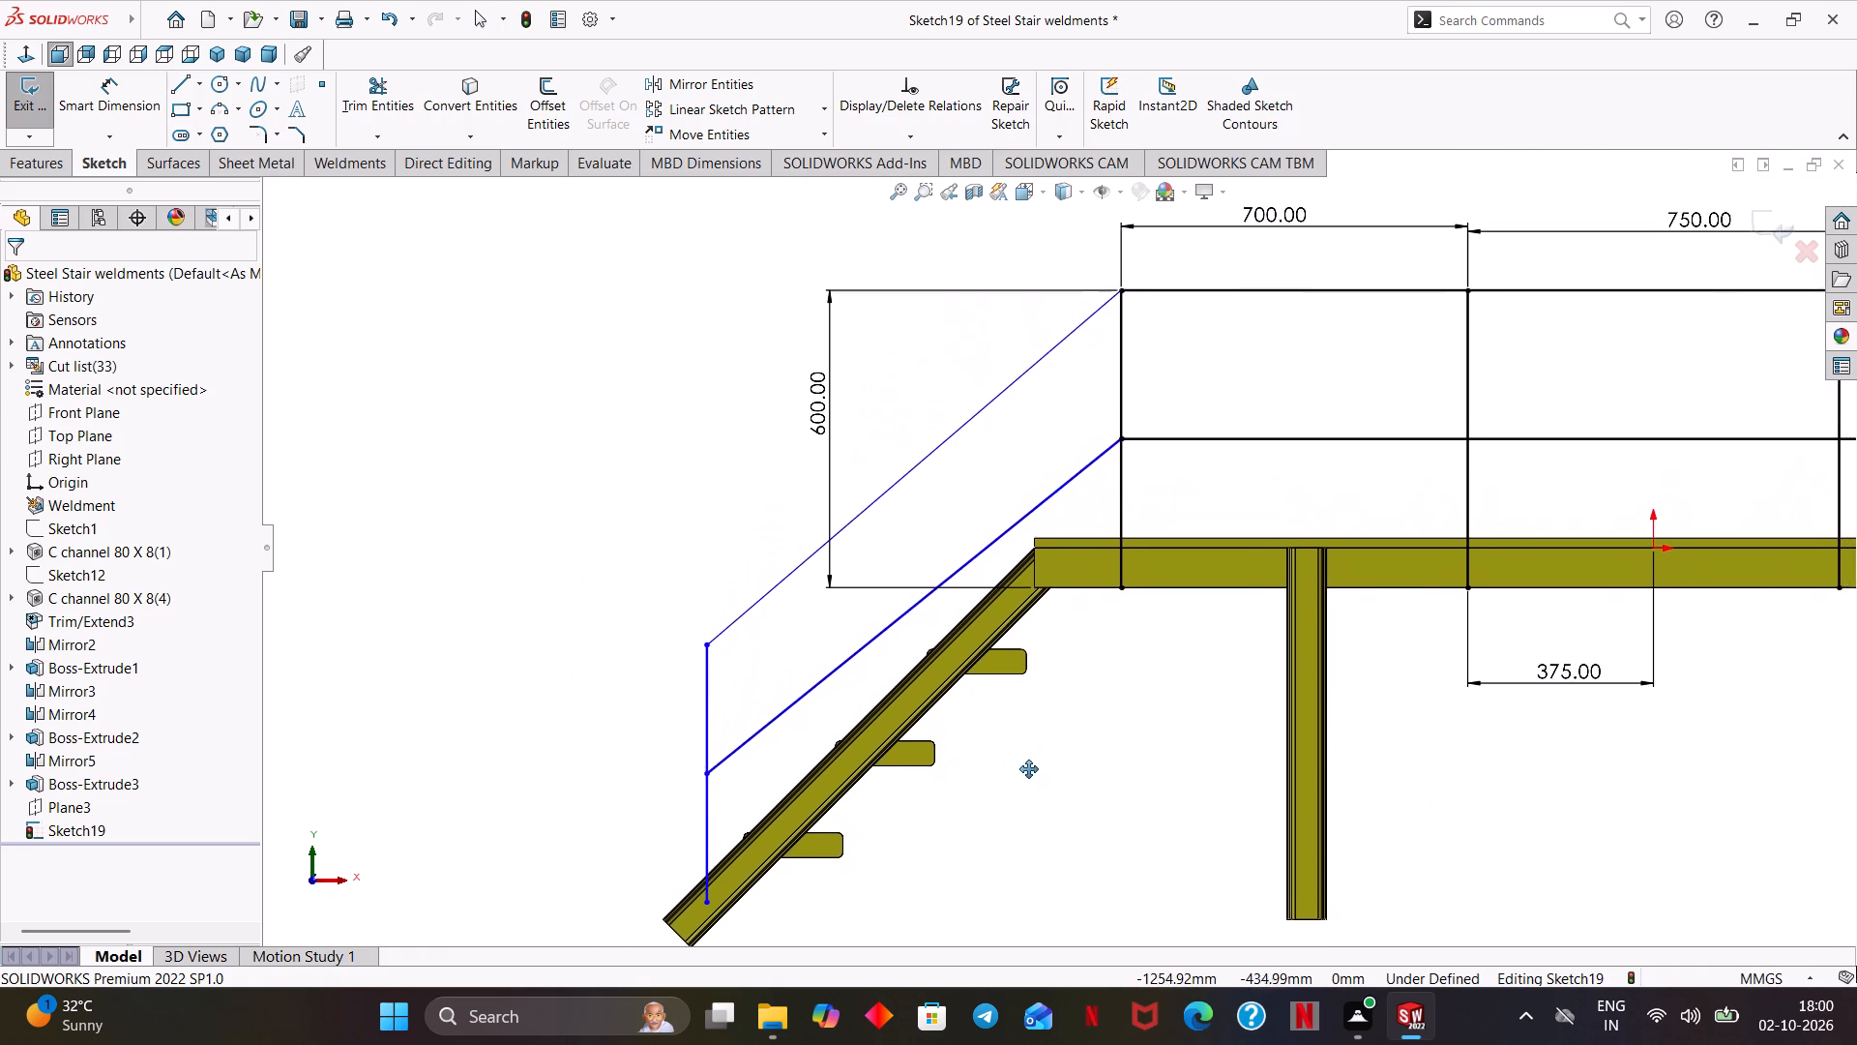
ctrl+middle_drag(1029, 769, 1015, 809)
scroll(967, 751, down, 1)
scroll(1048, 722, down, 1)
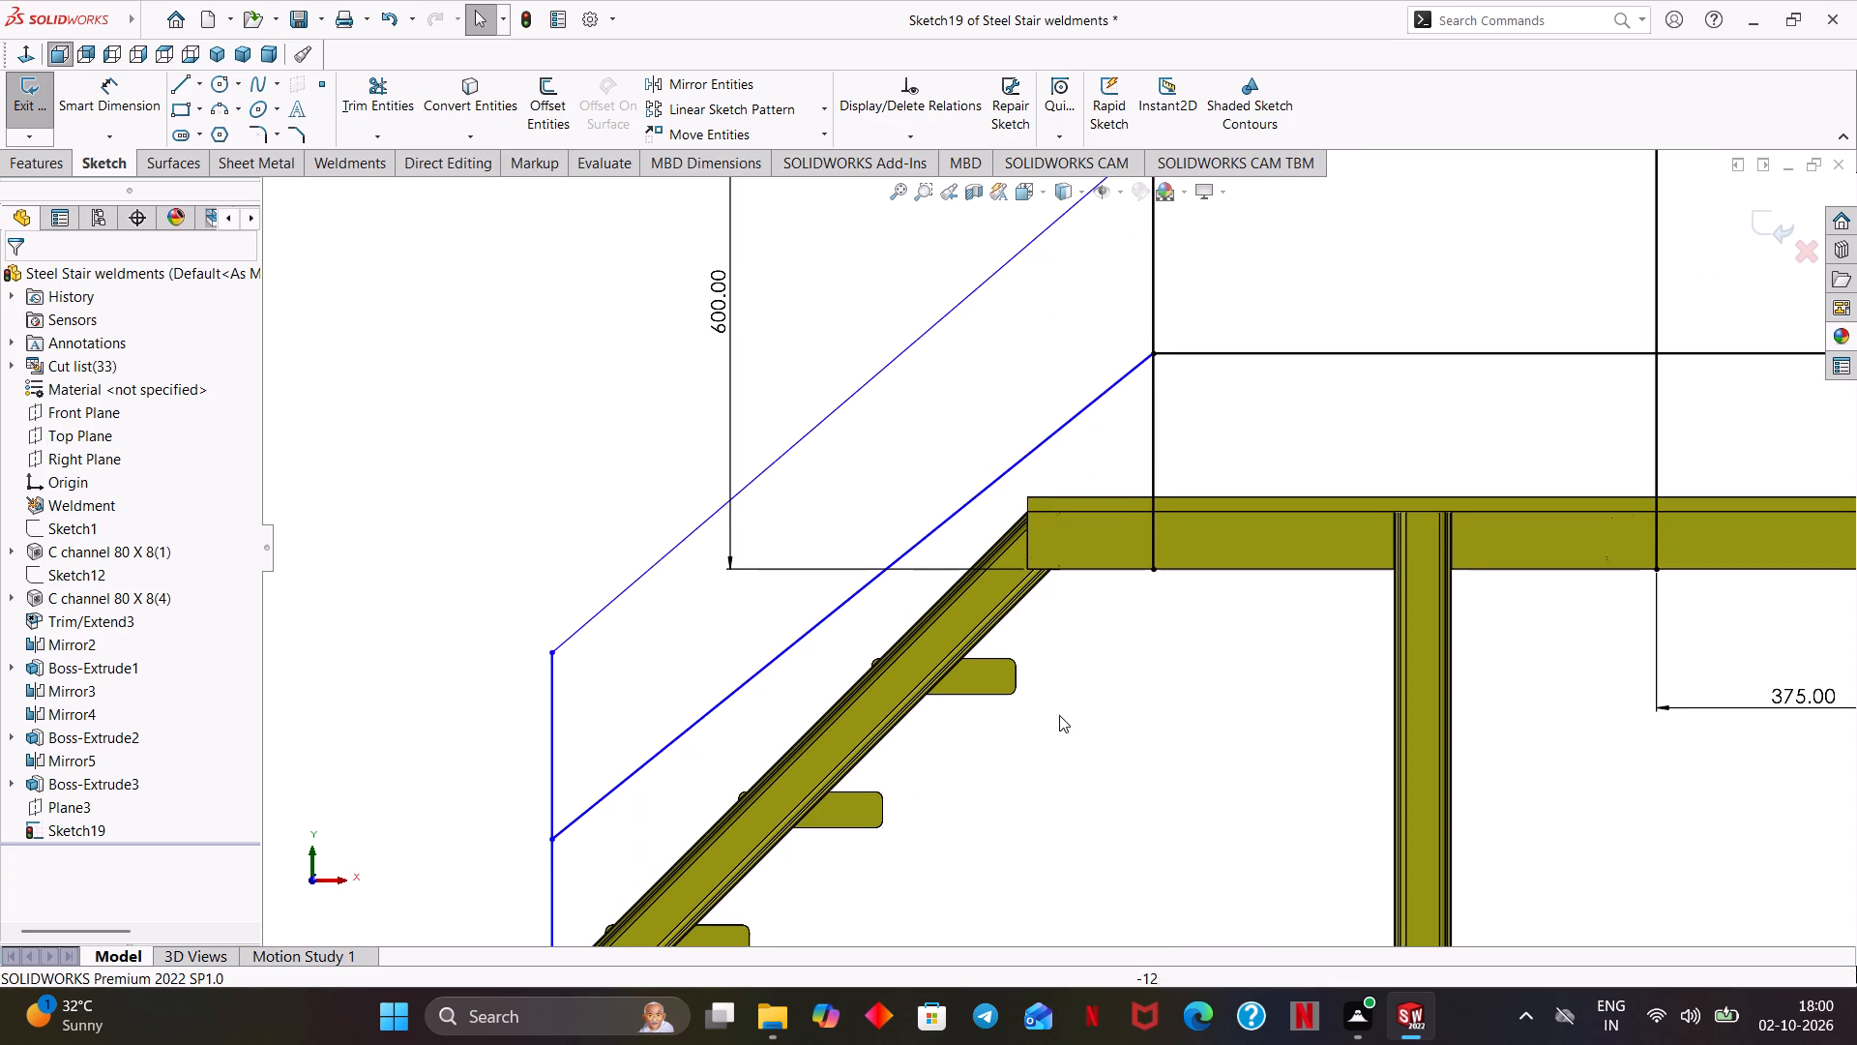
ctrl+middle_drag(1074, 707, 1093, 690)
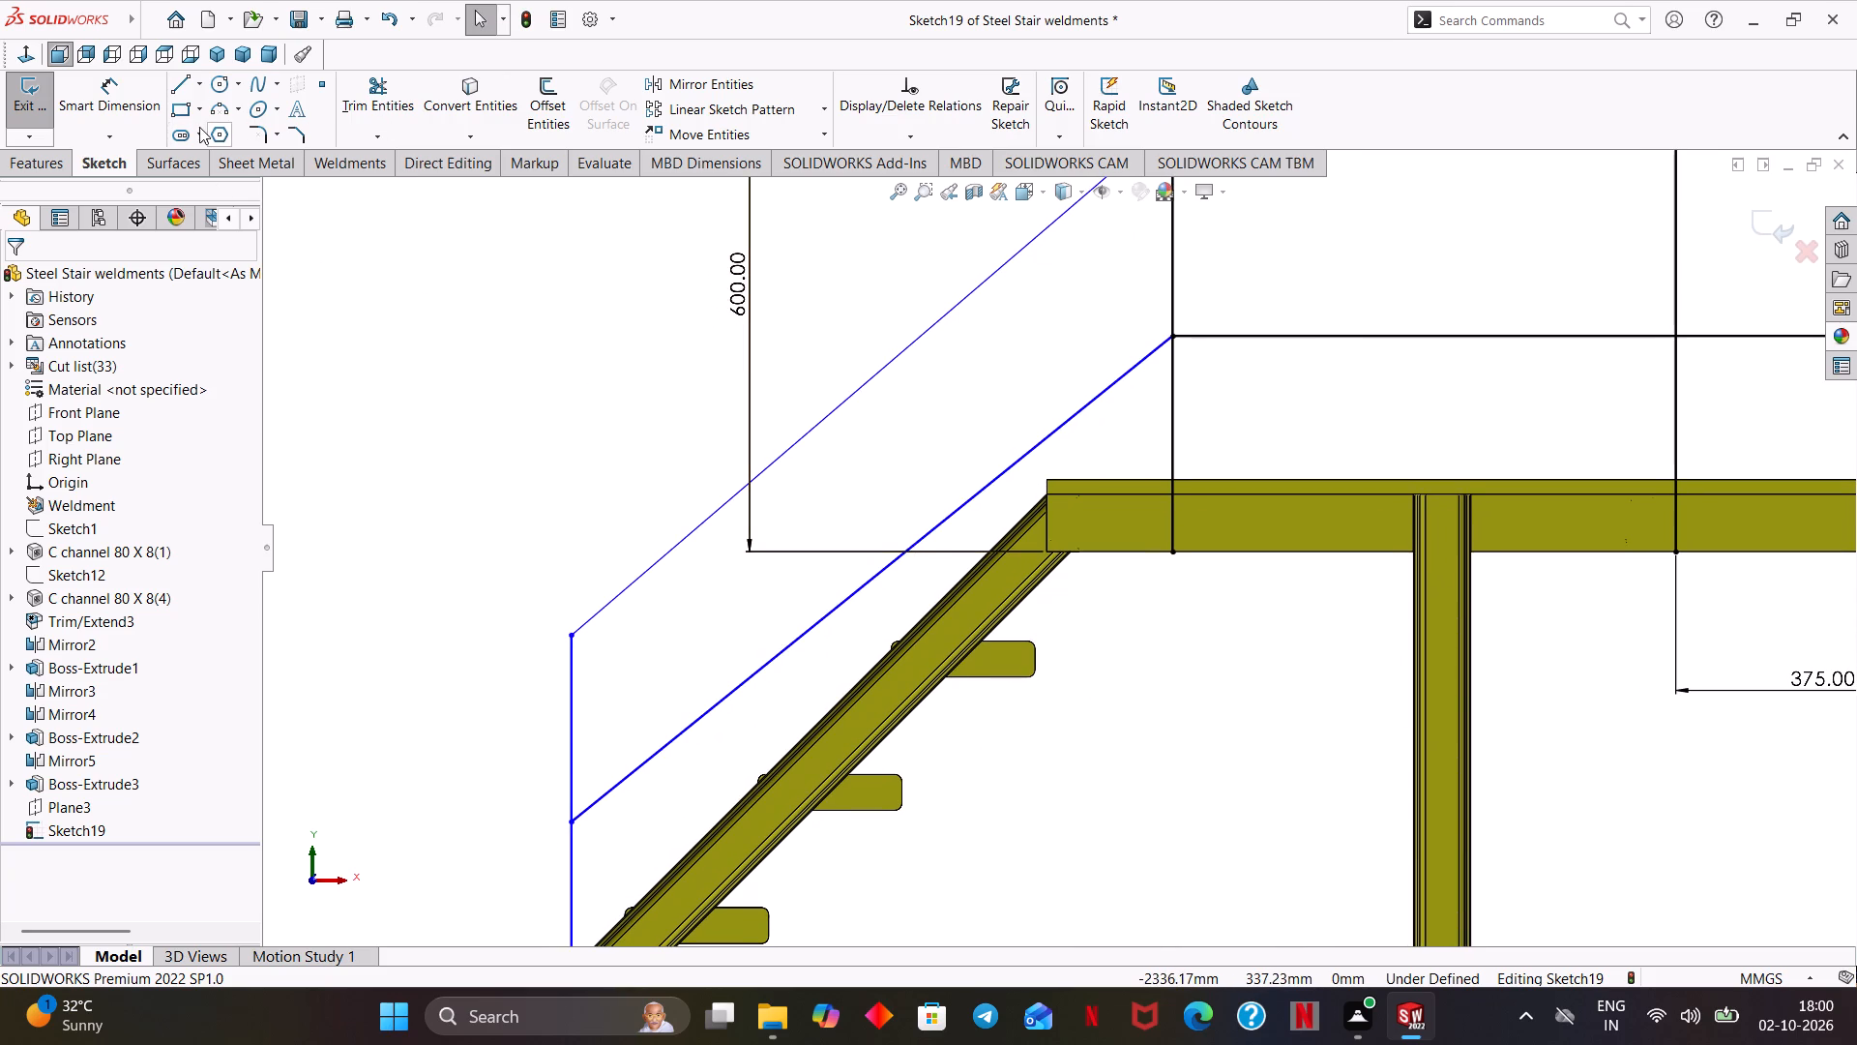
shift+click(844, 403)
shift+click(954, 512)
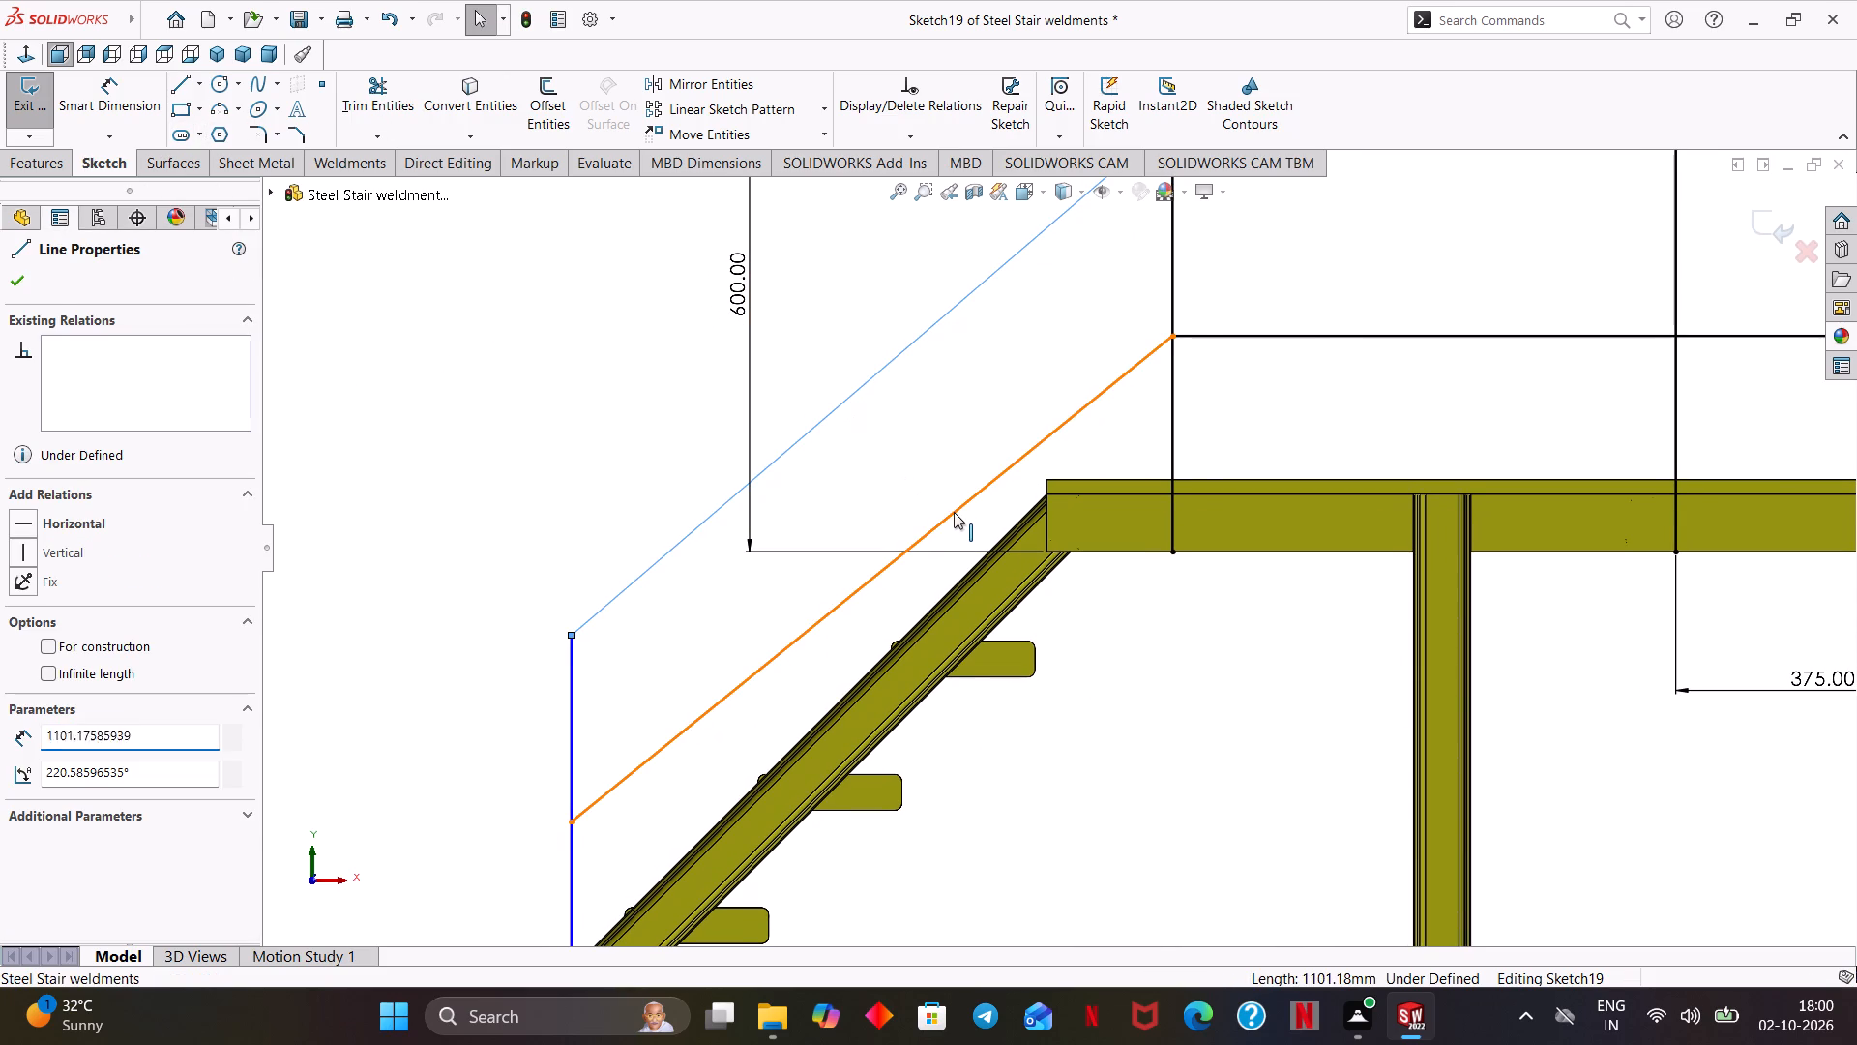
click(1117, 425)
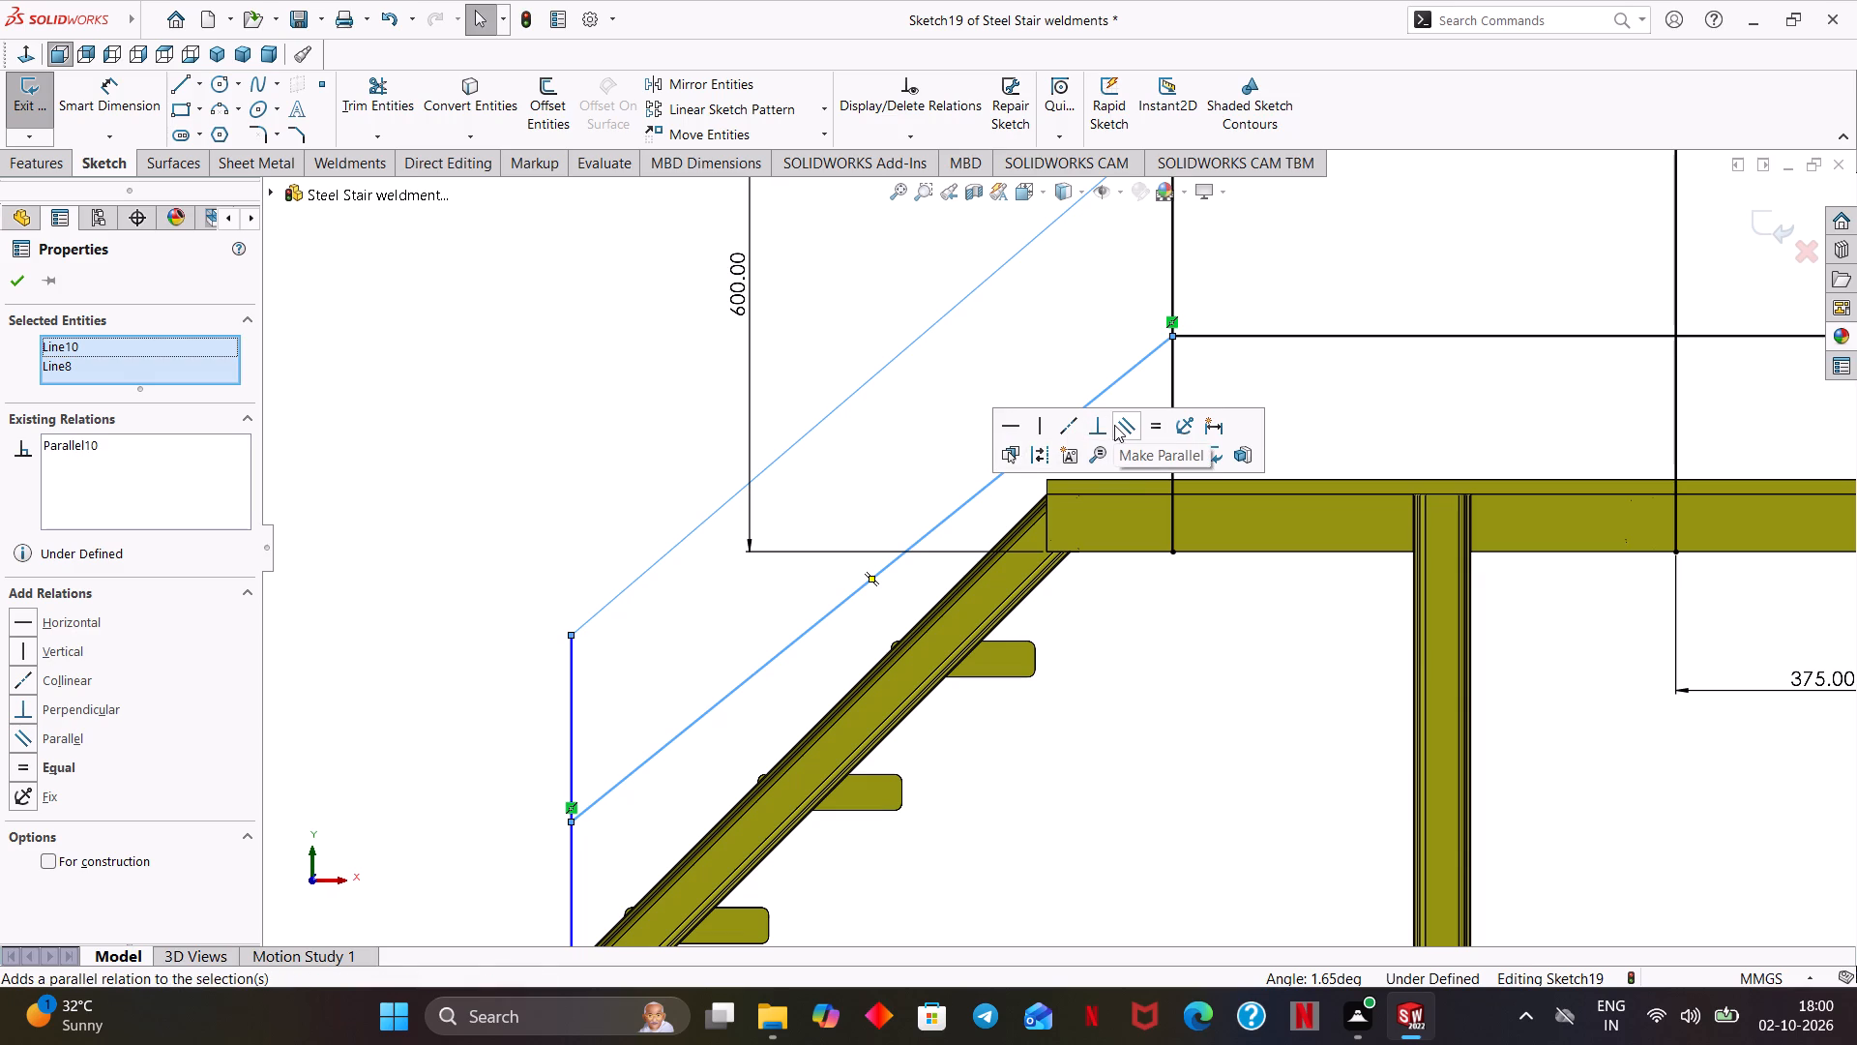
click(12, 284)
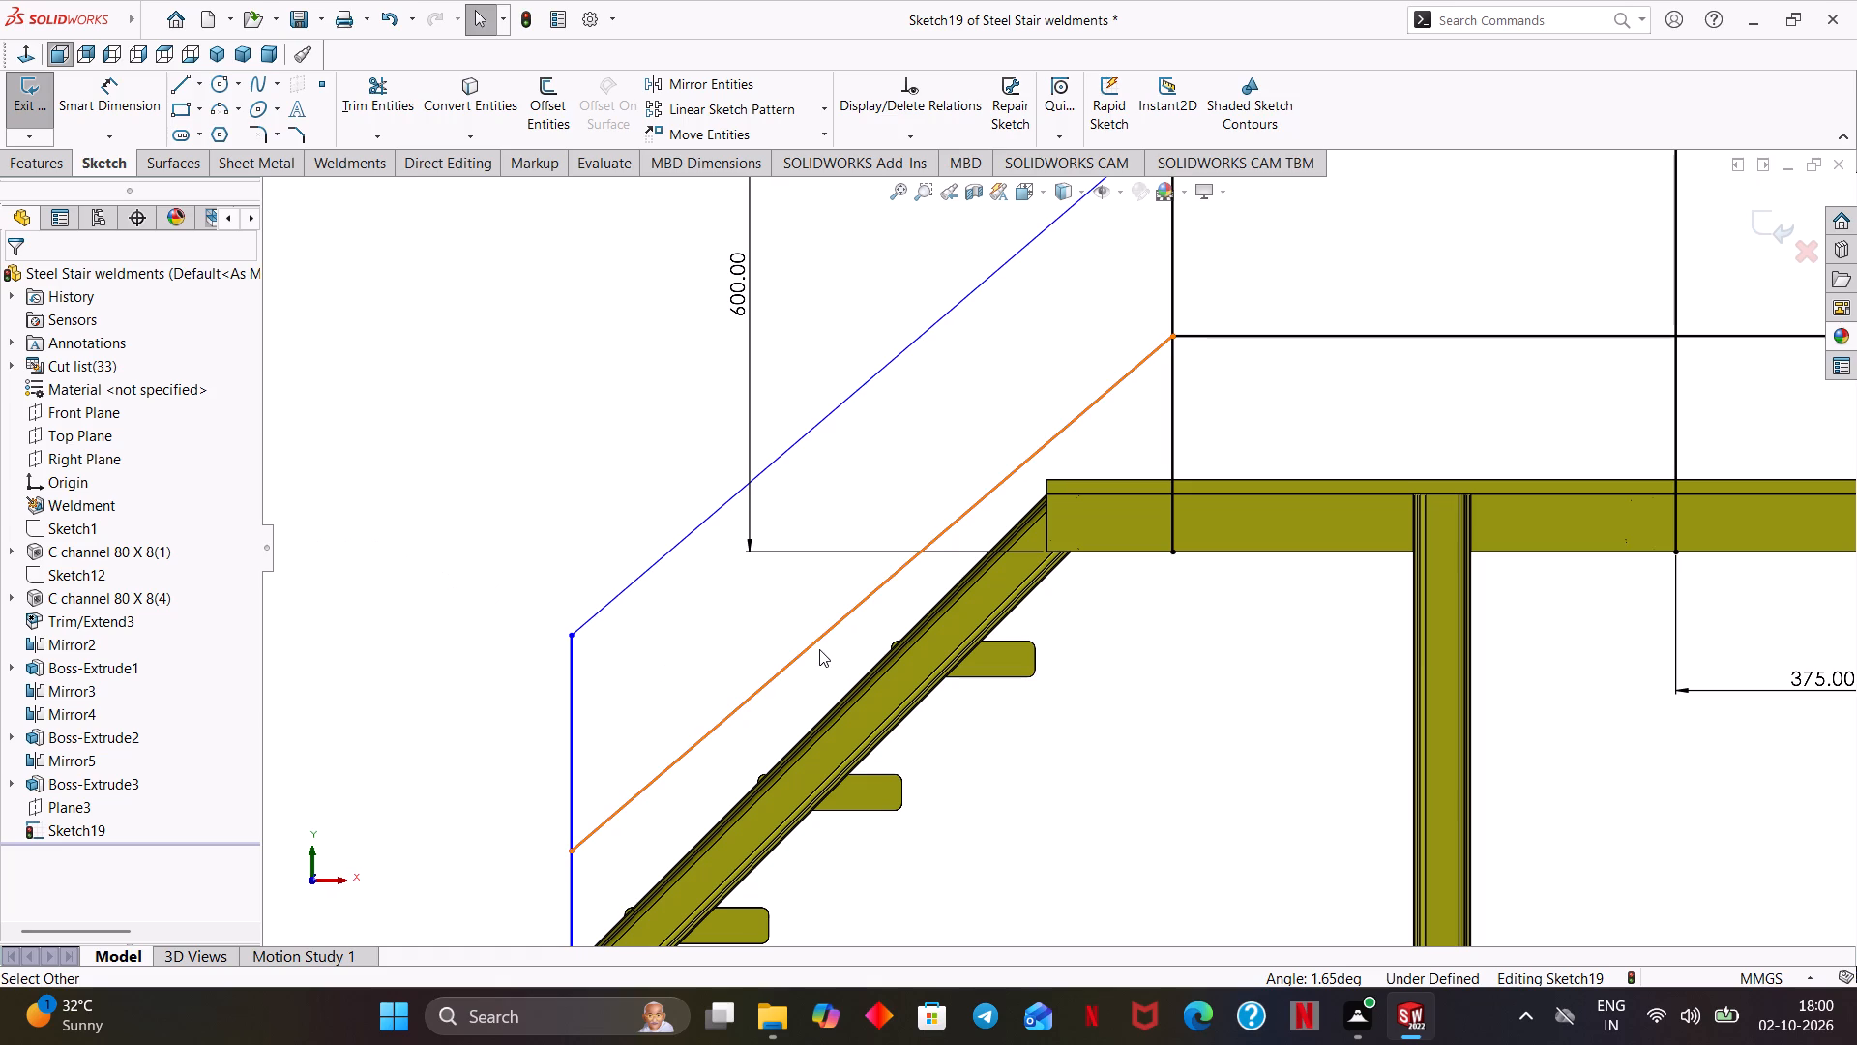
Move the lower endpoint of the left stair's end post up so that it lies within the stringer.
scroll(1039, 663, up, 2)
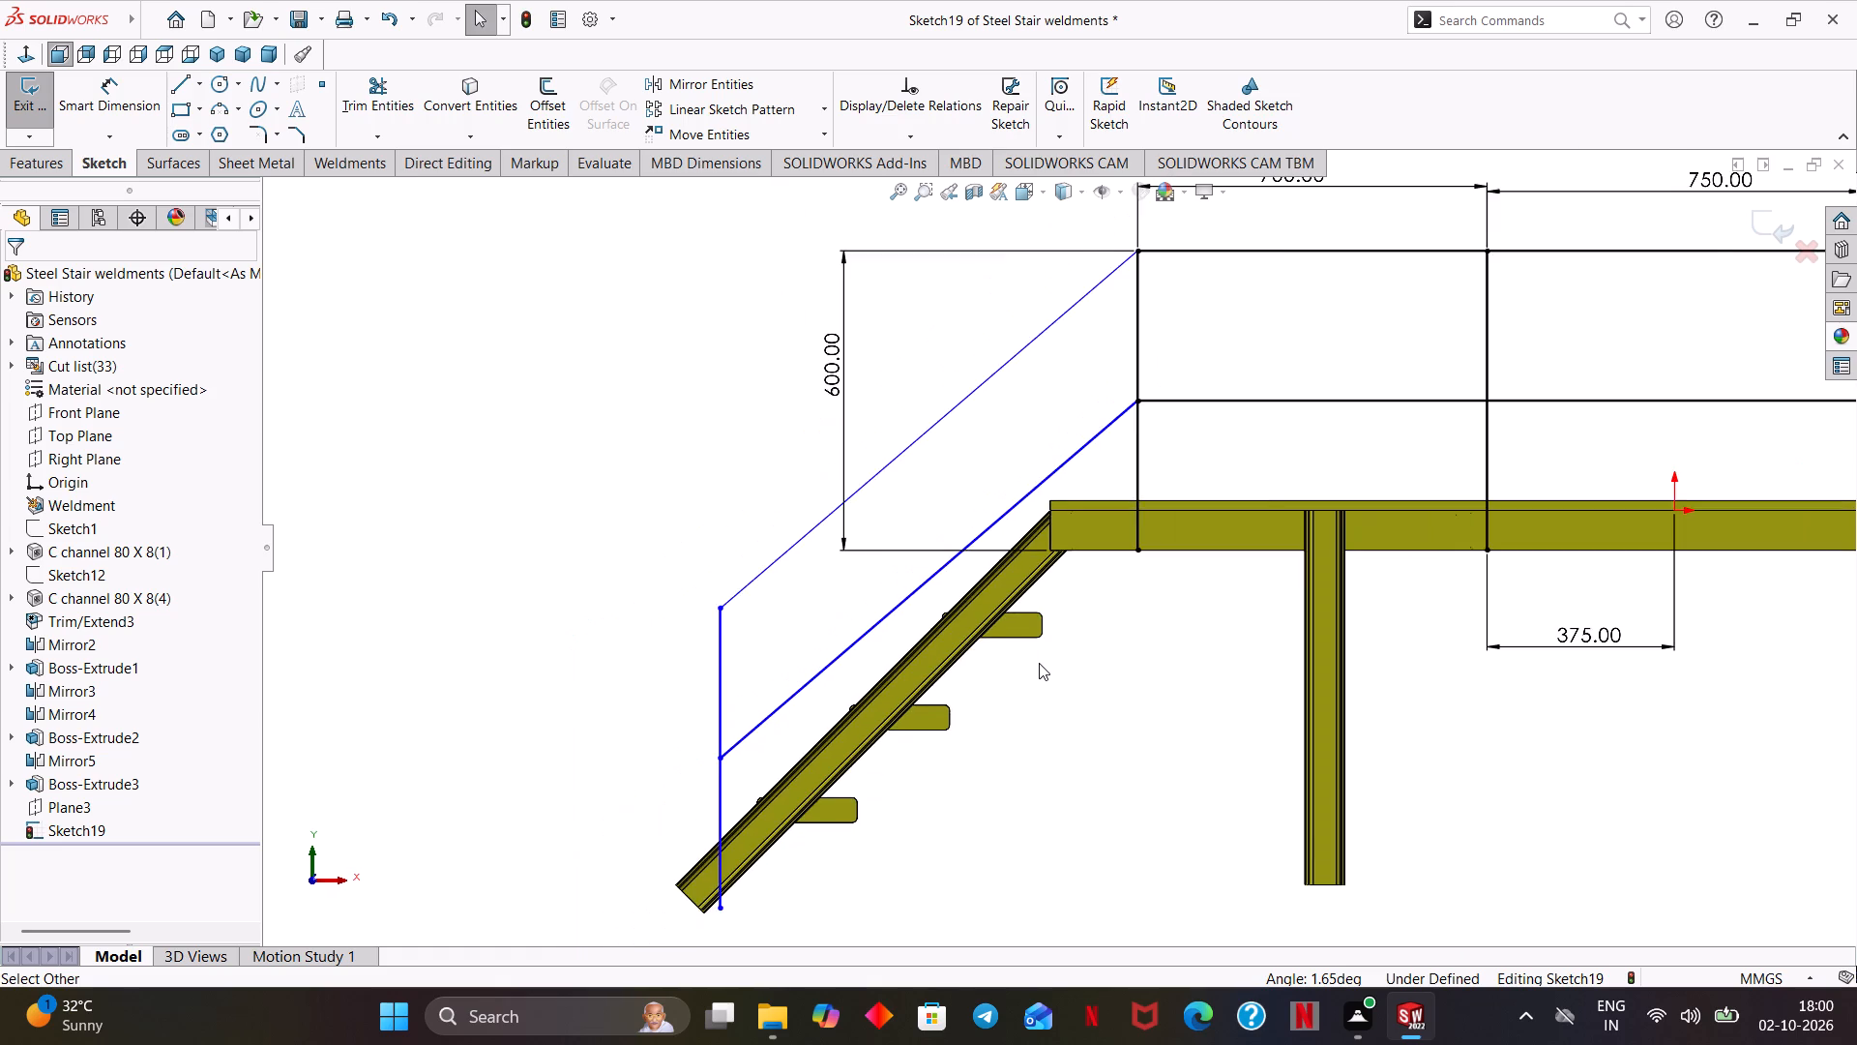
scroll(1039, 663, up, 1)
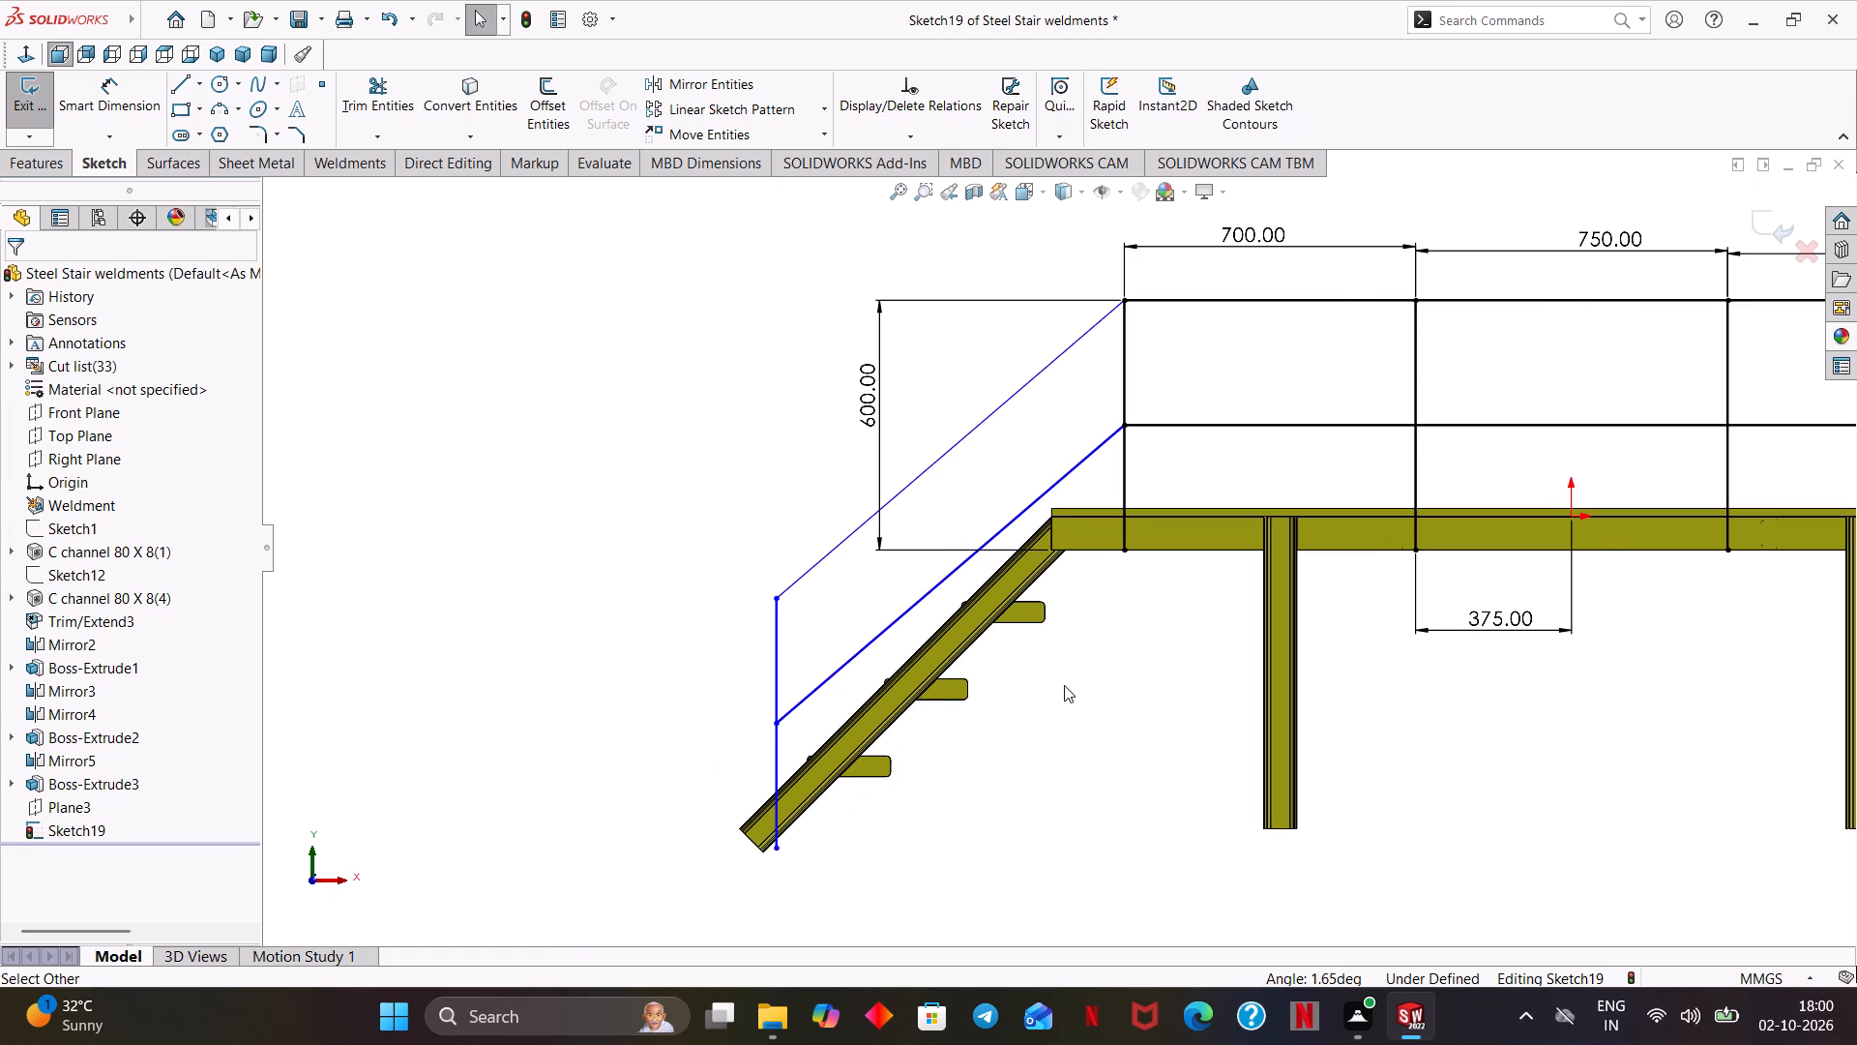
scroll(1064, 685, up, 1)
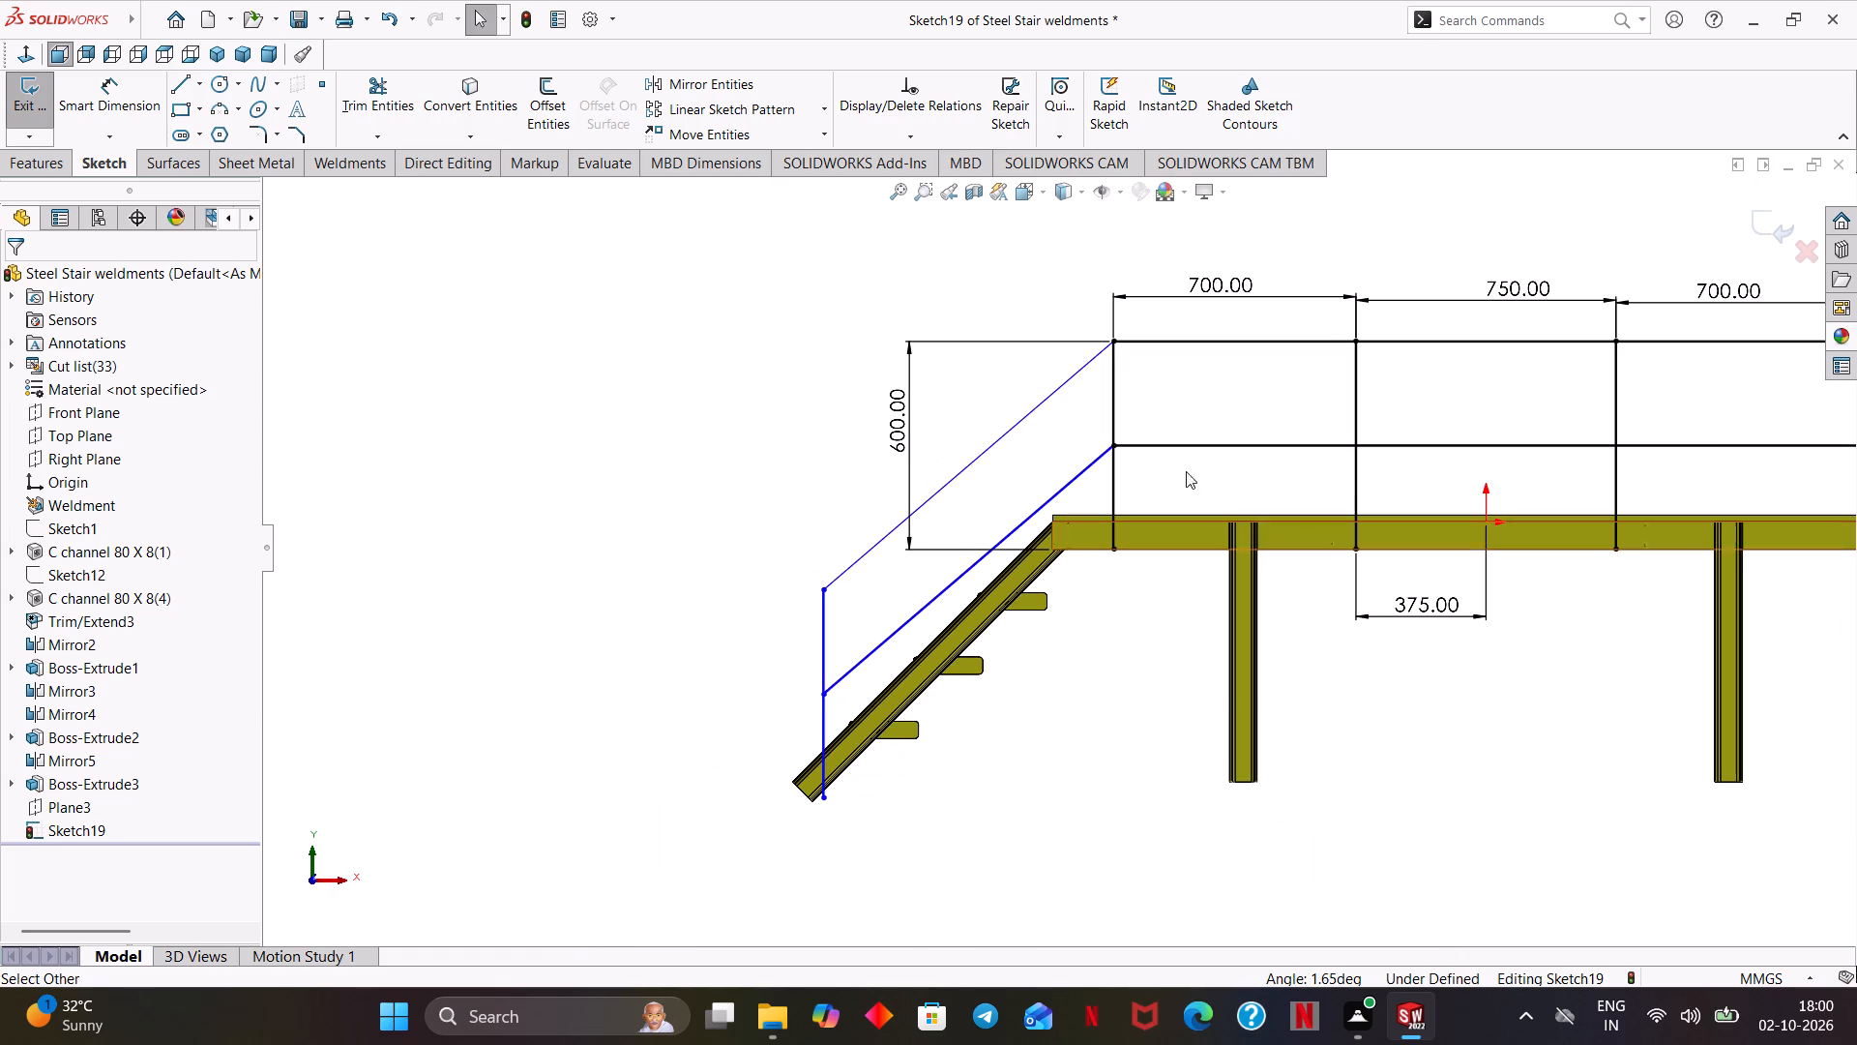
scroll(1469, 368, up, 1)
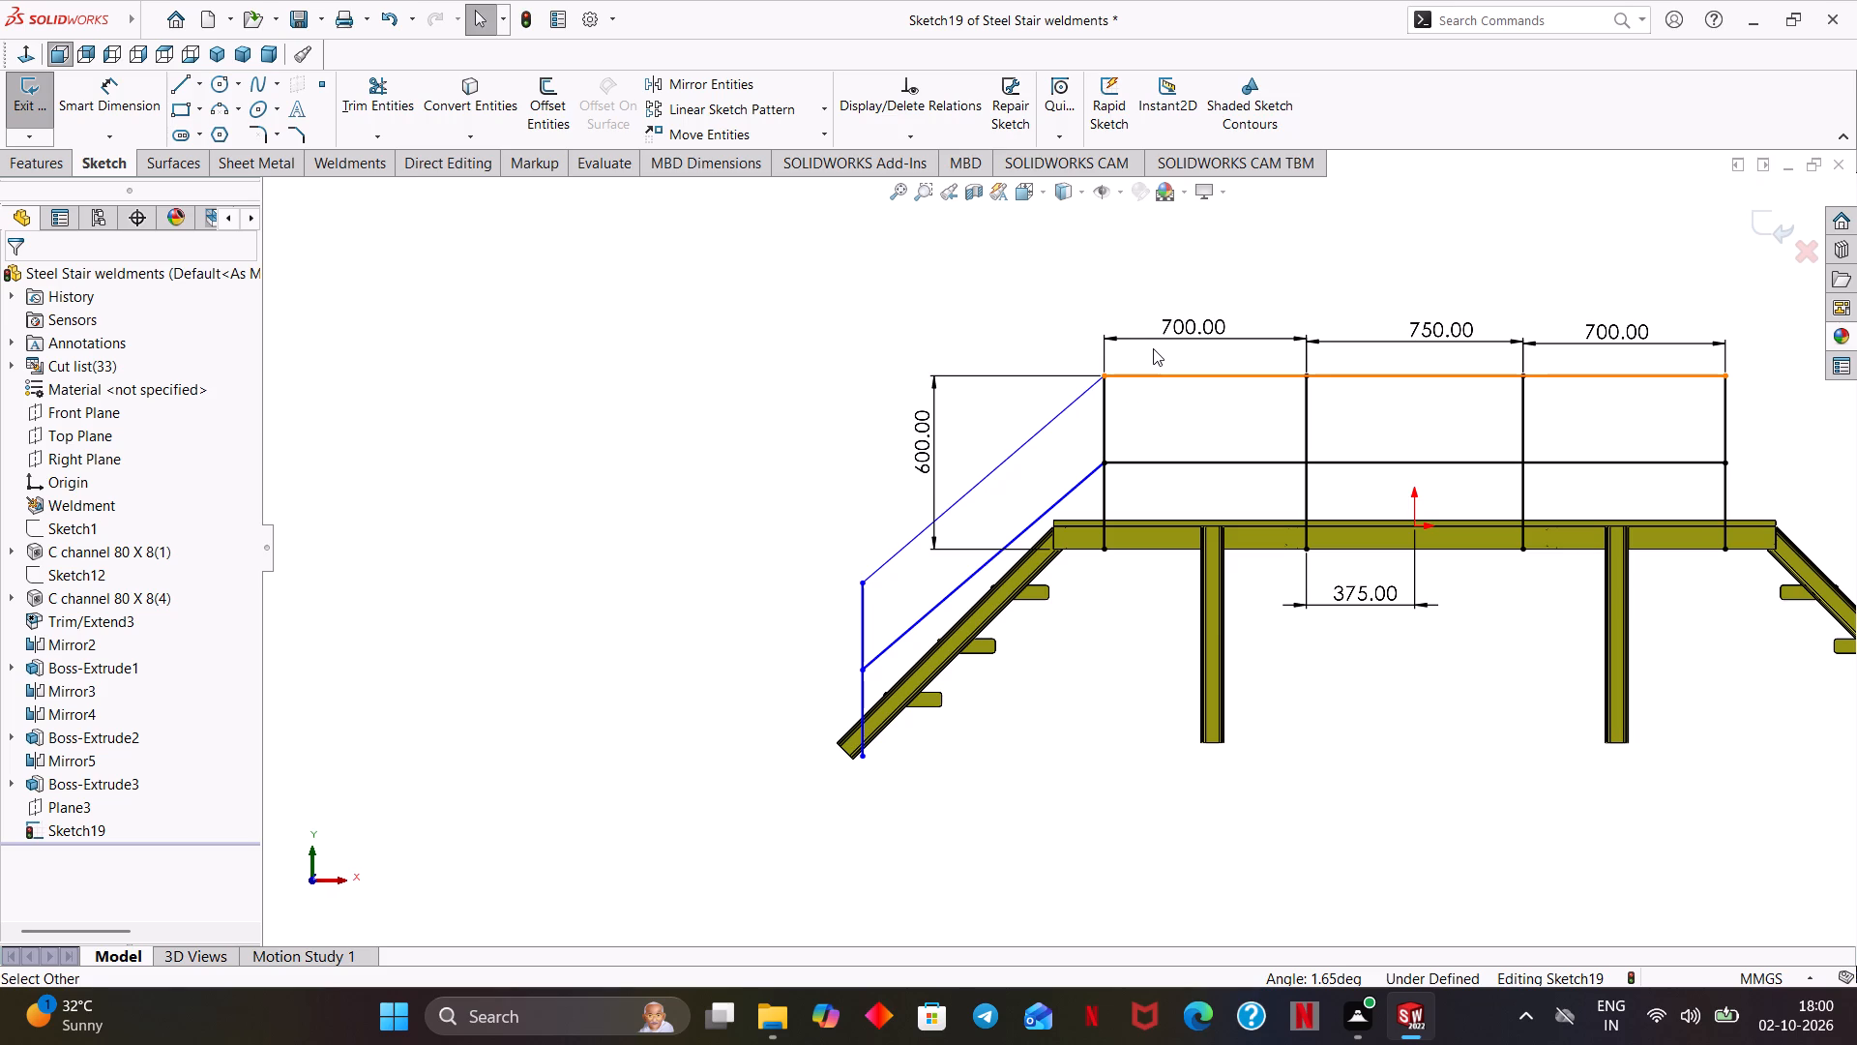
scroll(1104, 612, down, 2)
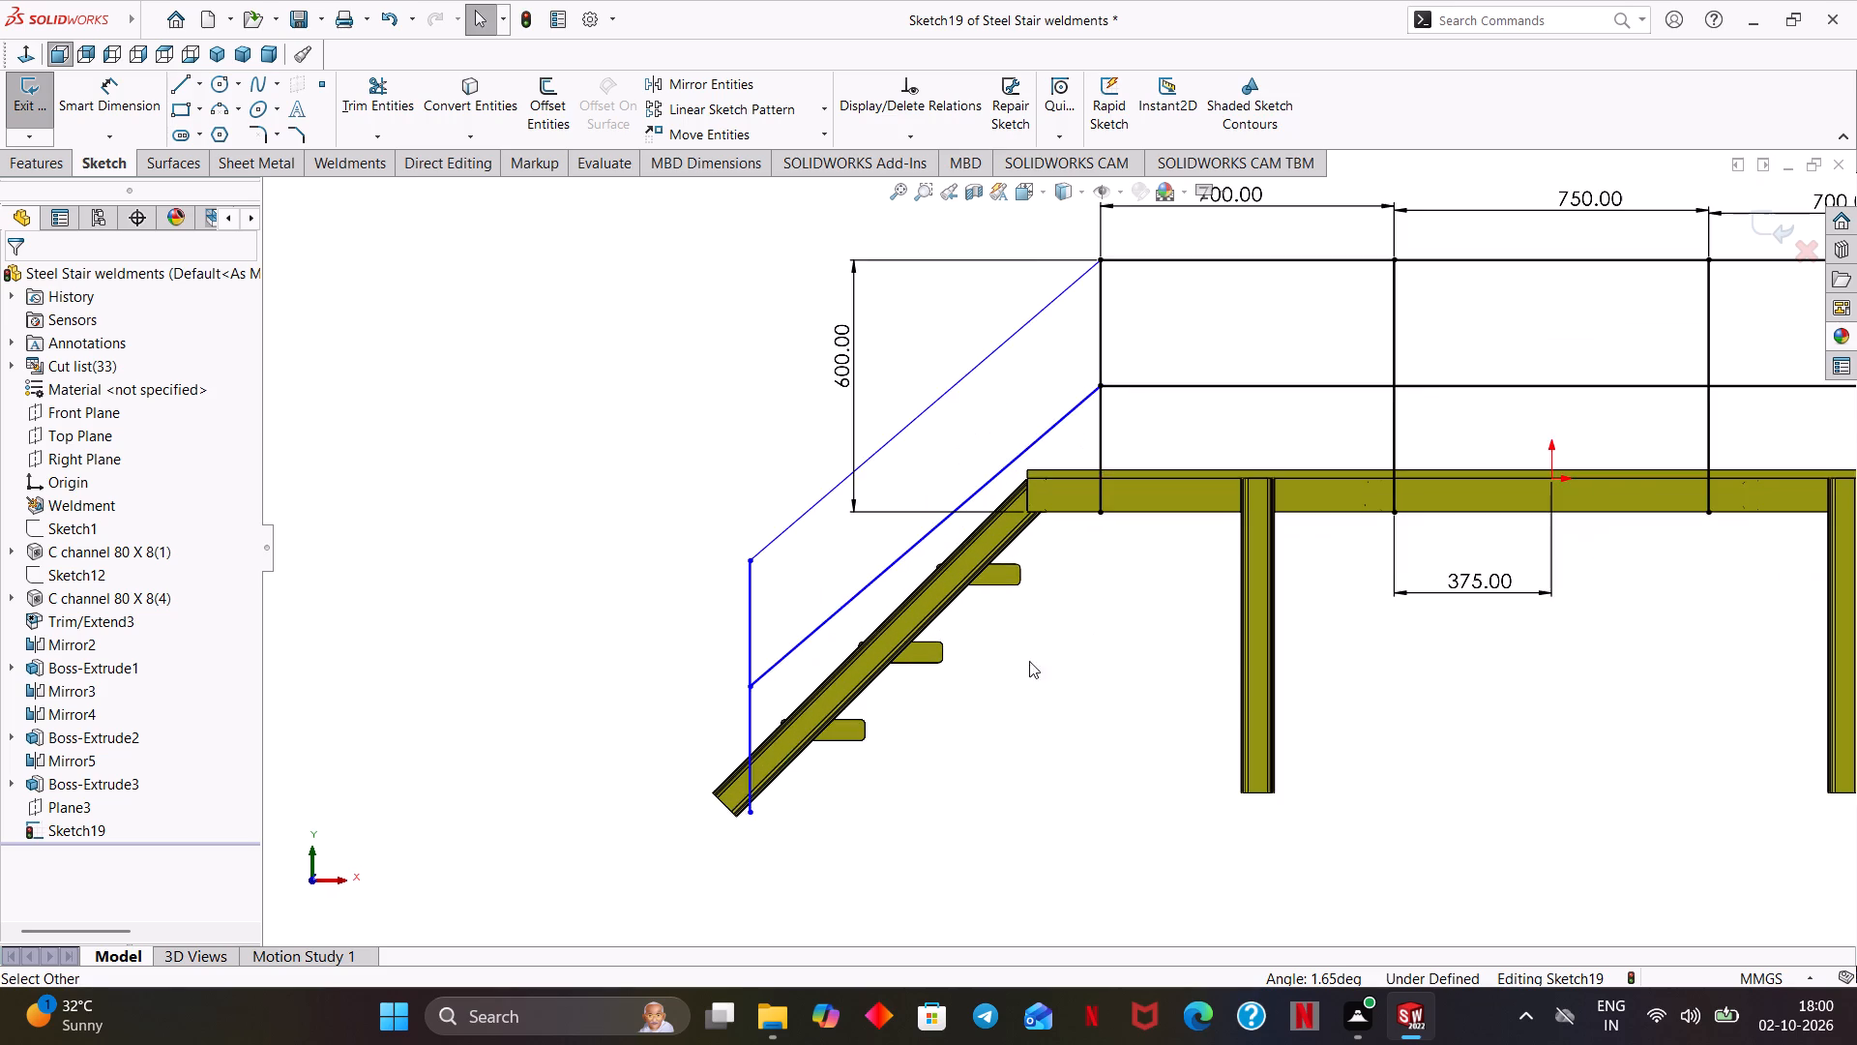
scroll(941, 712, down, 1)
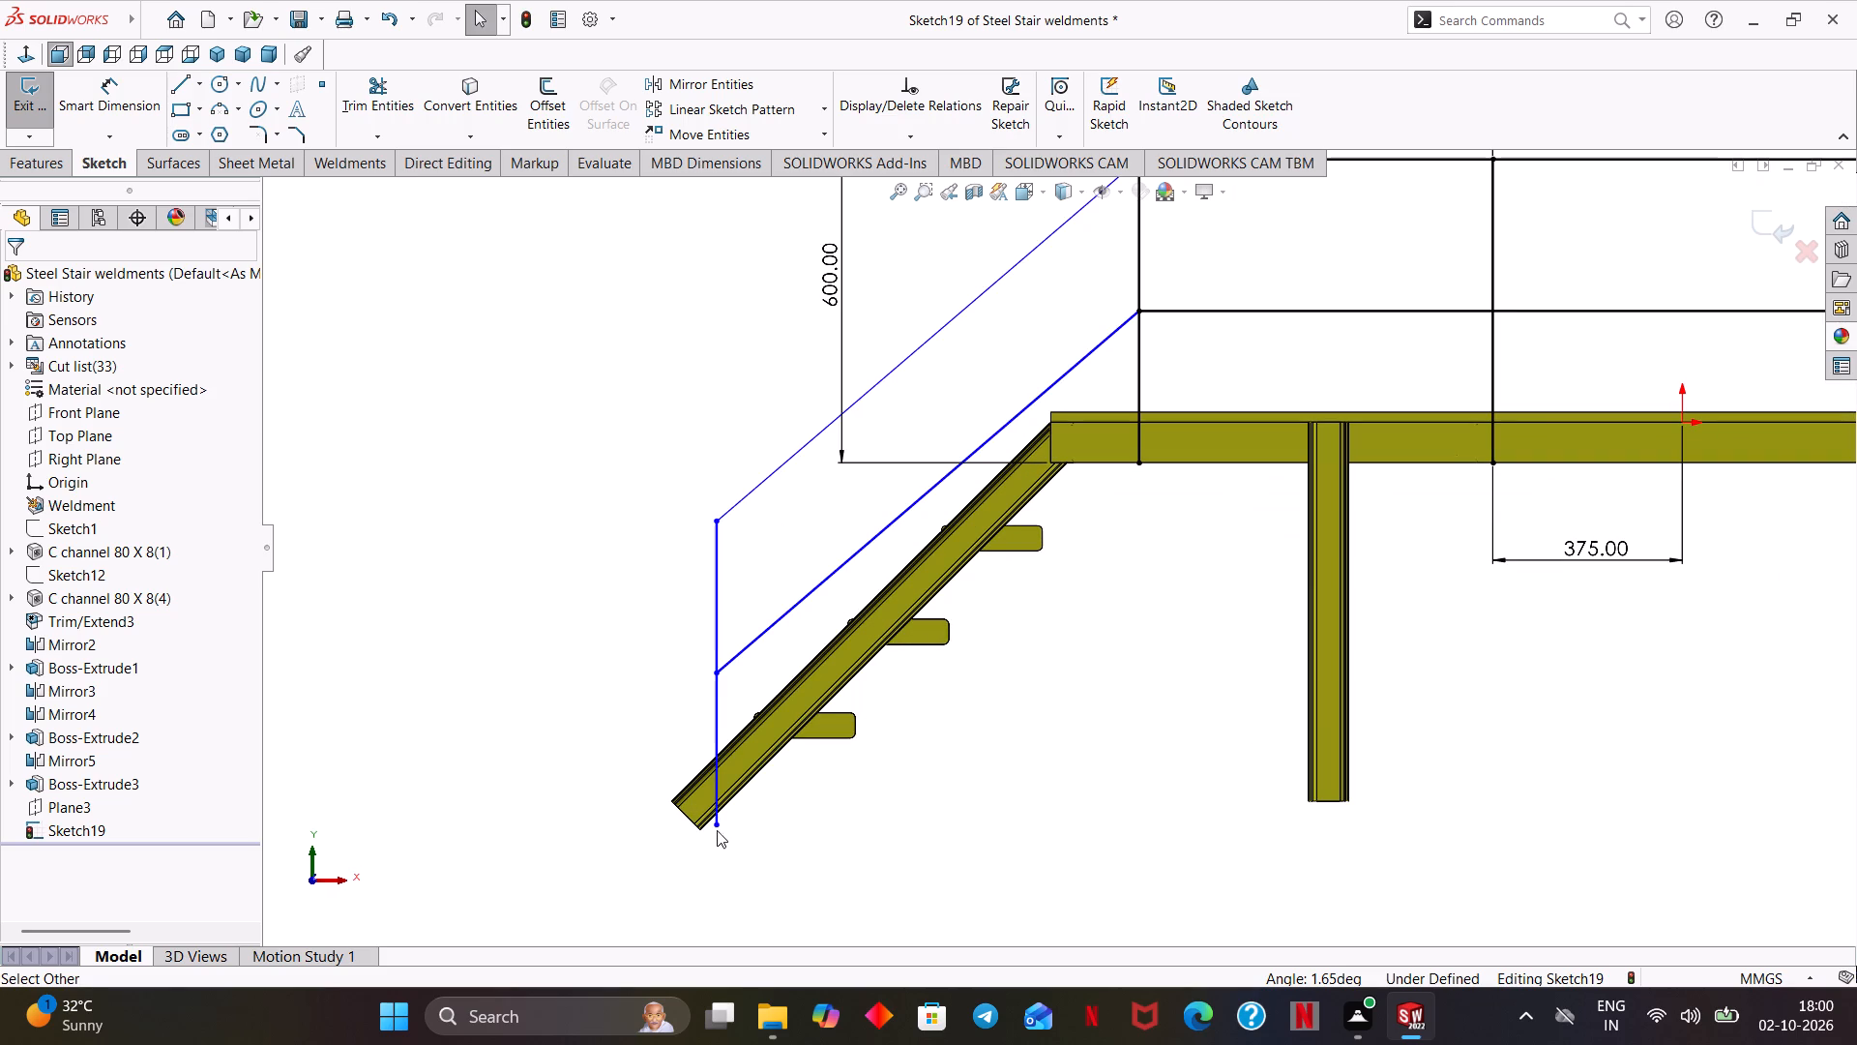
scroll(717, 828, down, 4)
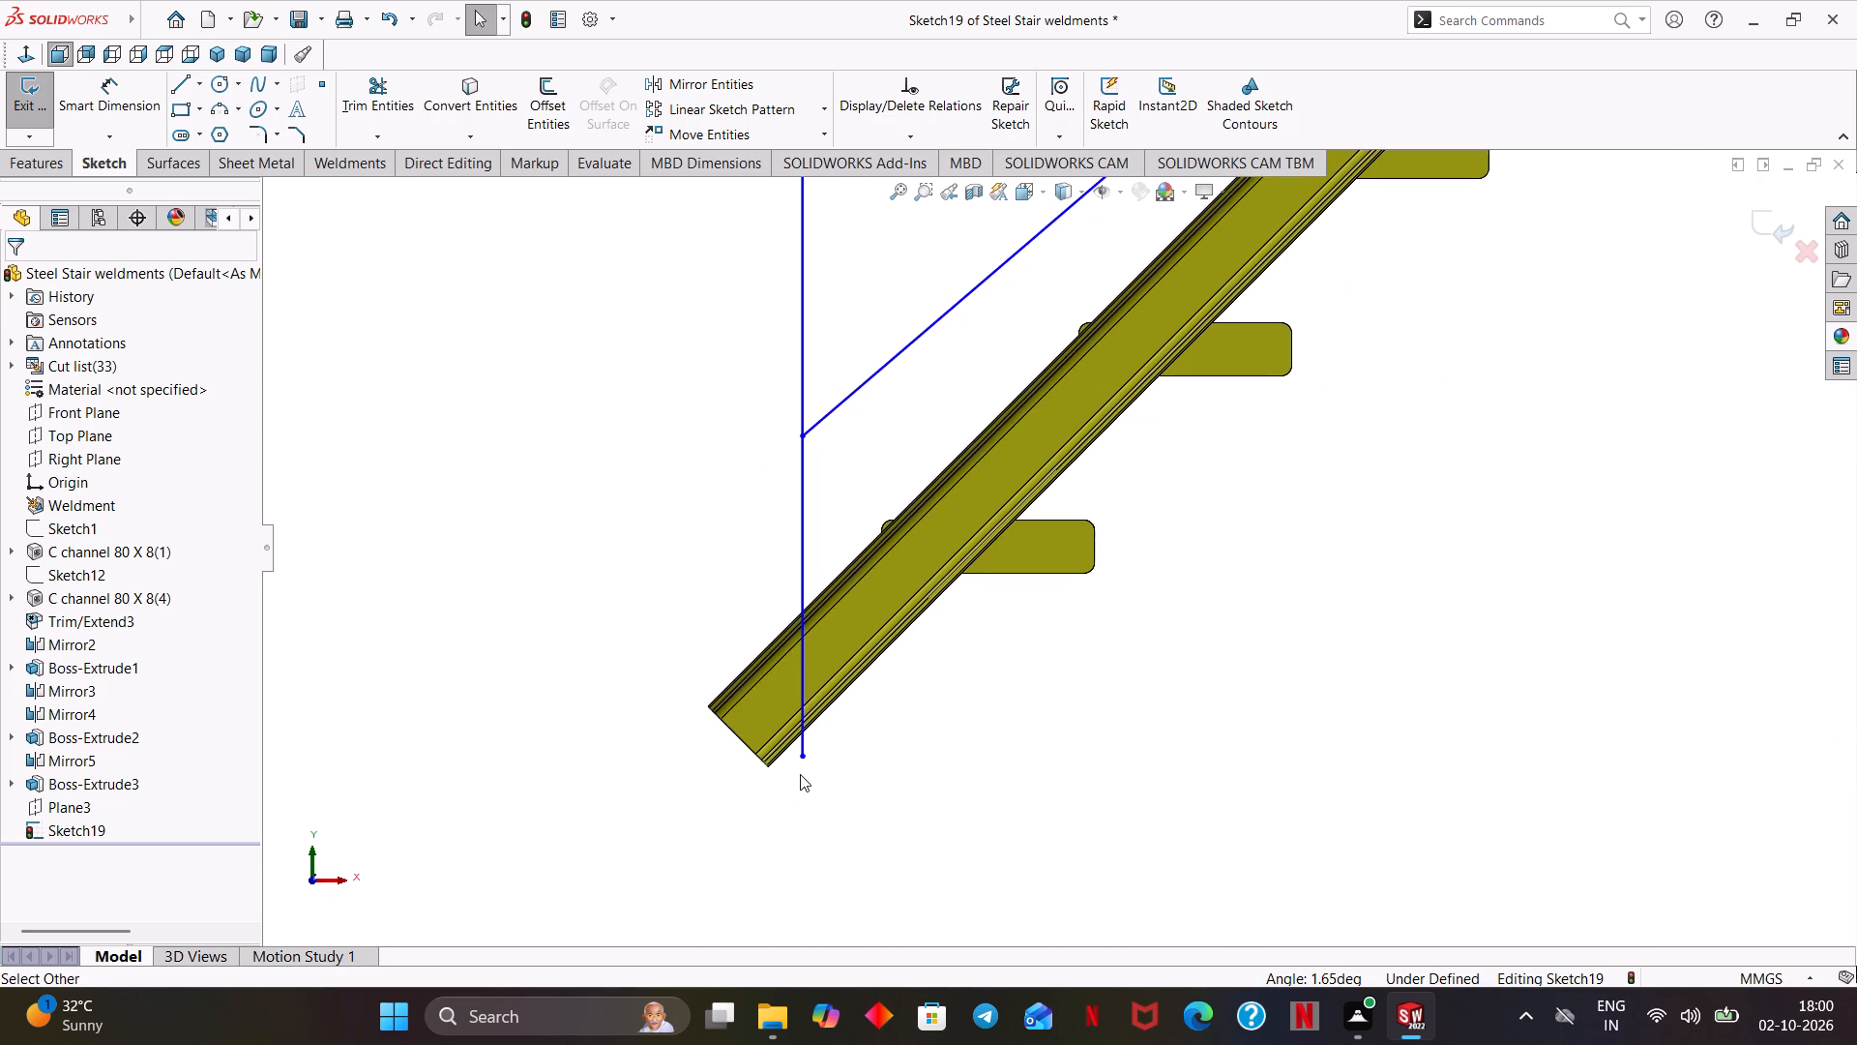
drag(804, 758, 802, 685)
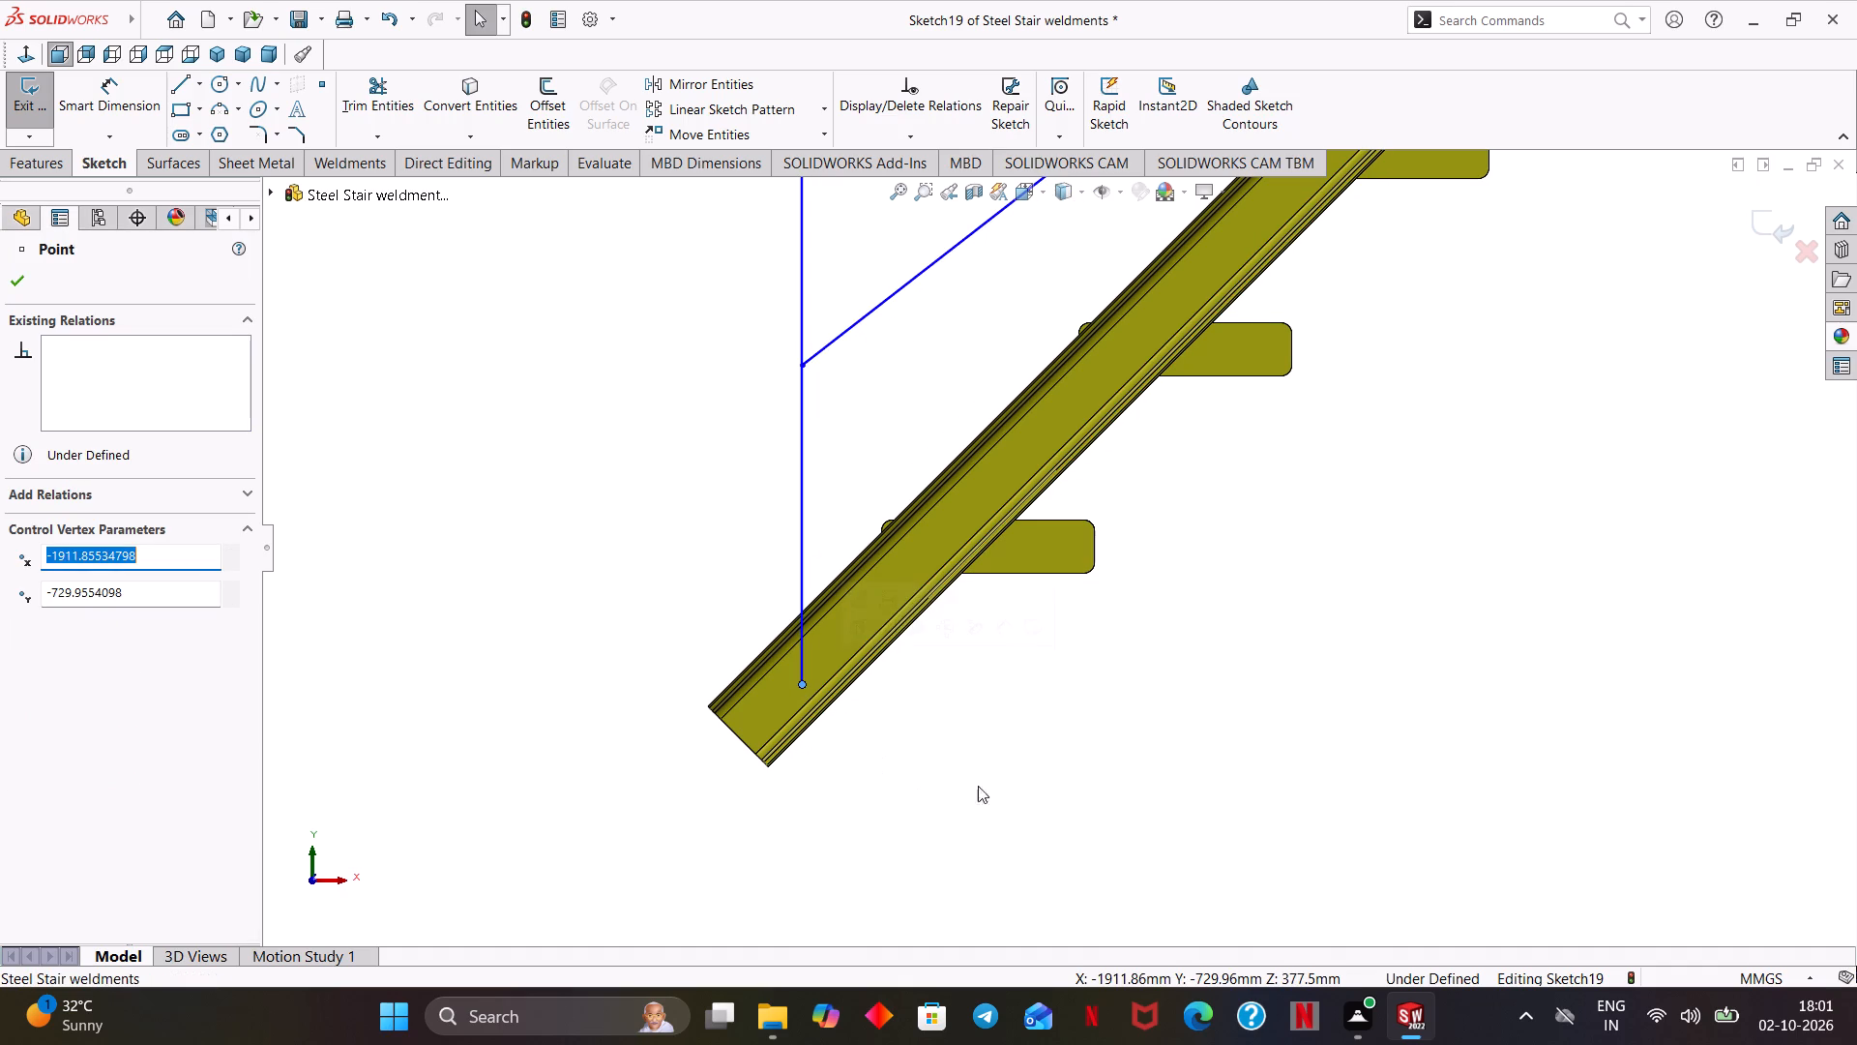
click(1001, 767)
Examine the left stair's handrail sketch against the deck railing and the whole stair structure.
scroll(1026, 725, up, 4)
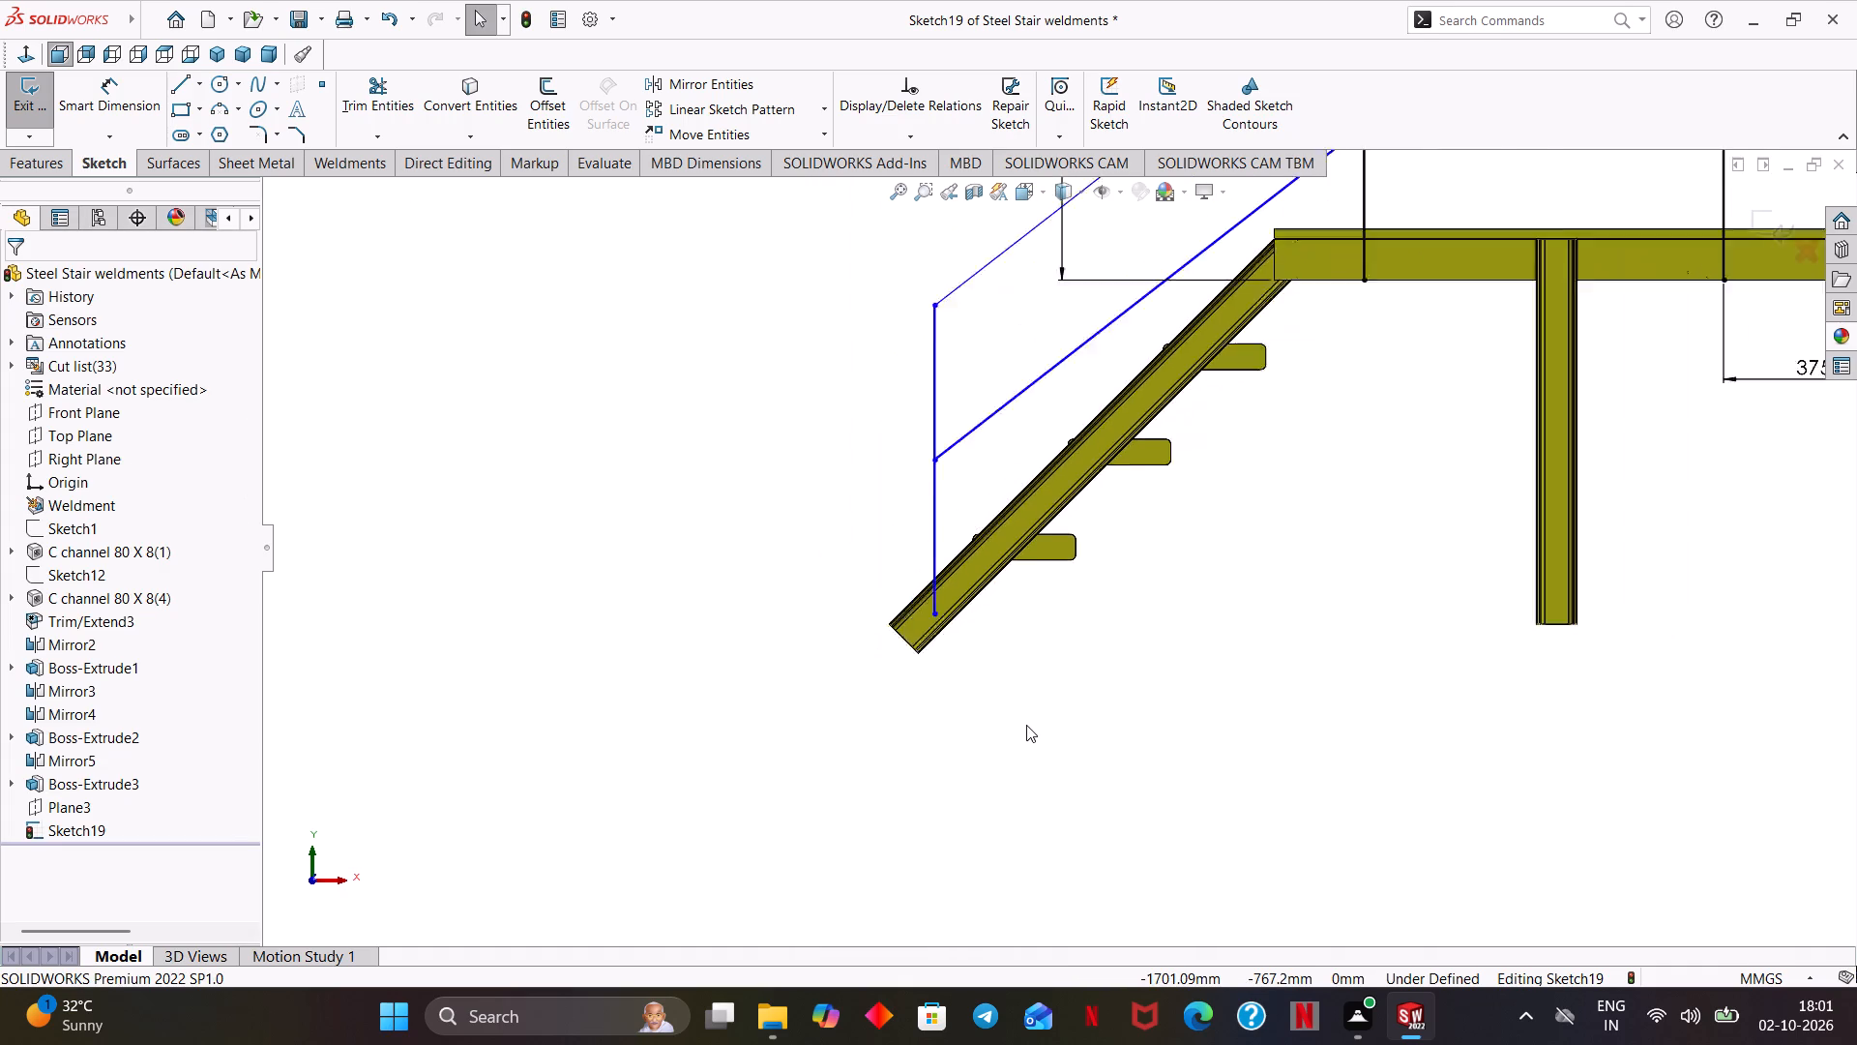
scroll(1026, 725, up, 3)
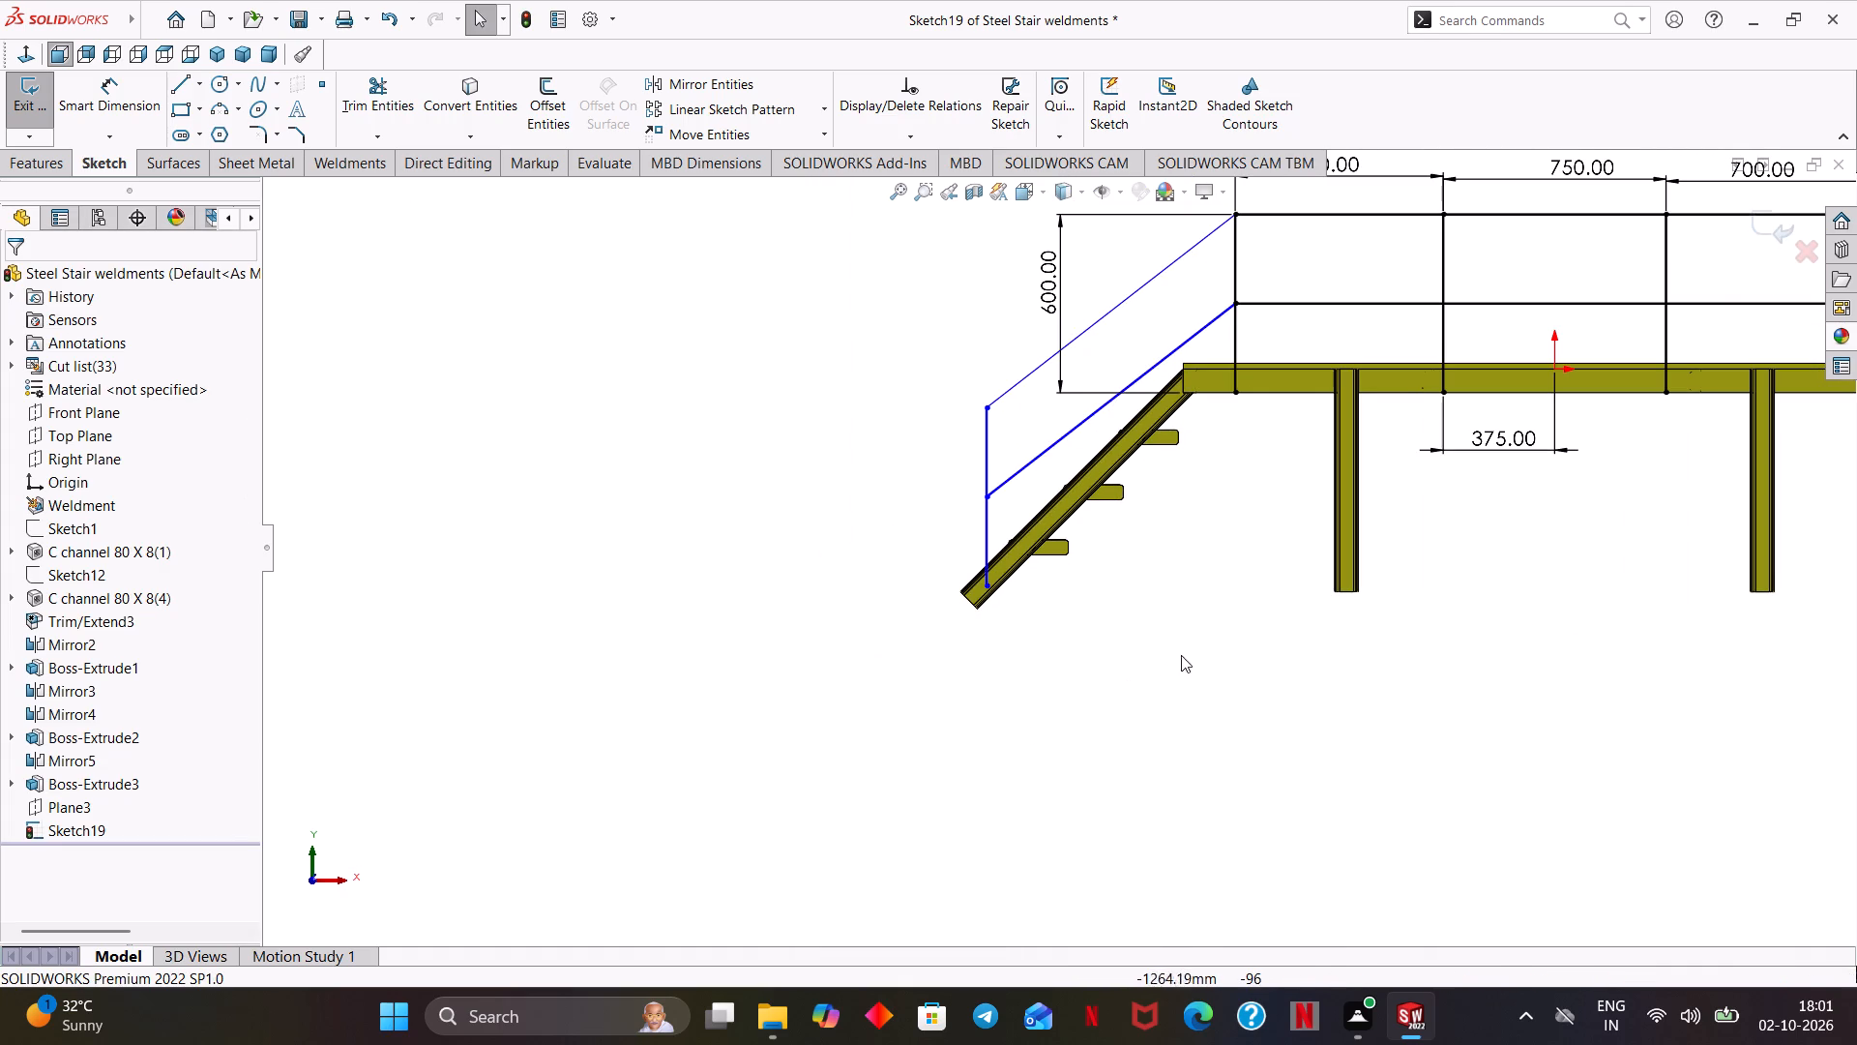
scroll(1199, 655, up, 1)
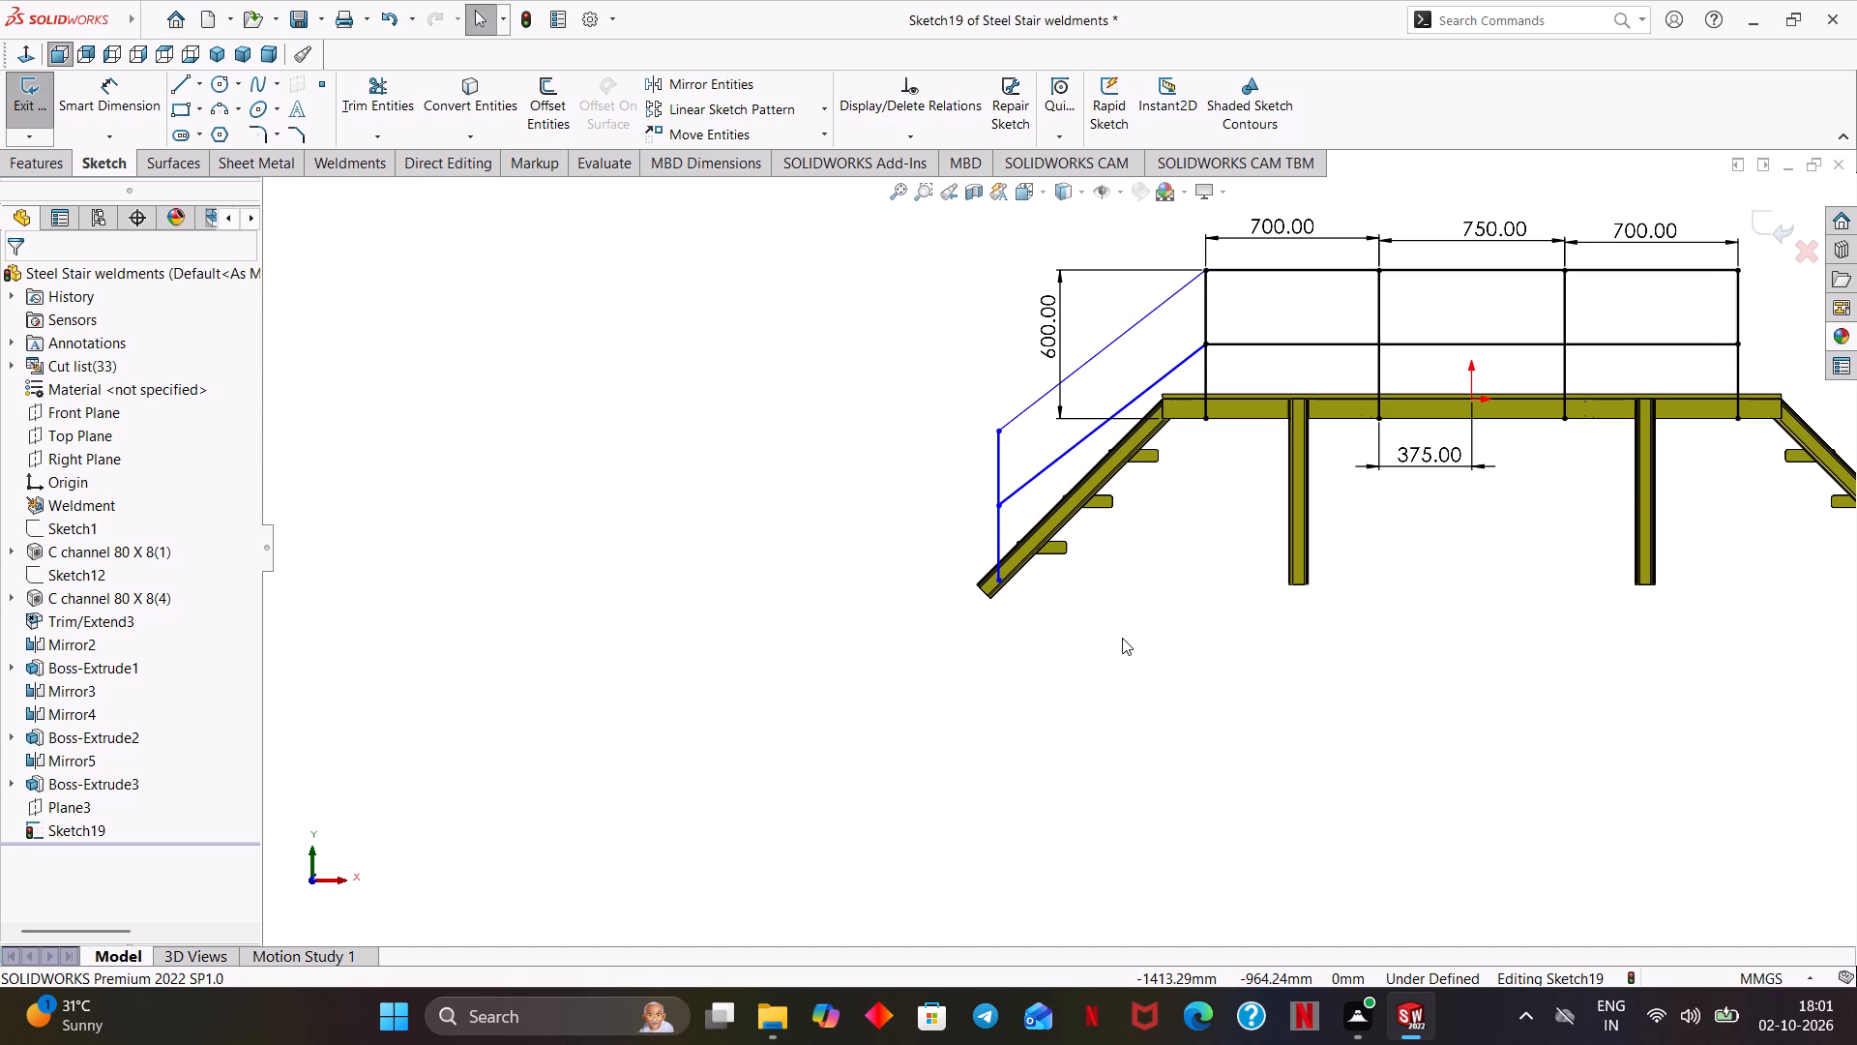
ctrl+middle_drag(1122, 638, 845, 756)
scroll(954, 752, down, 1)
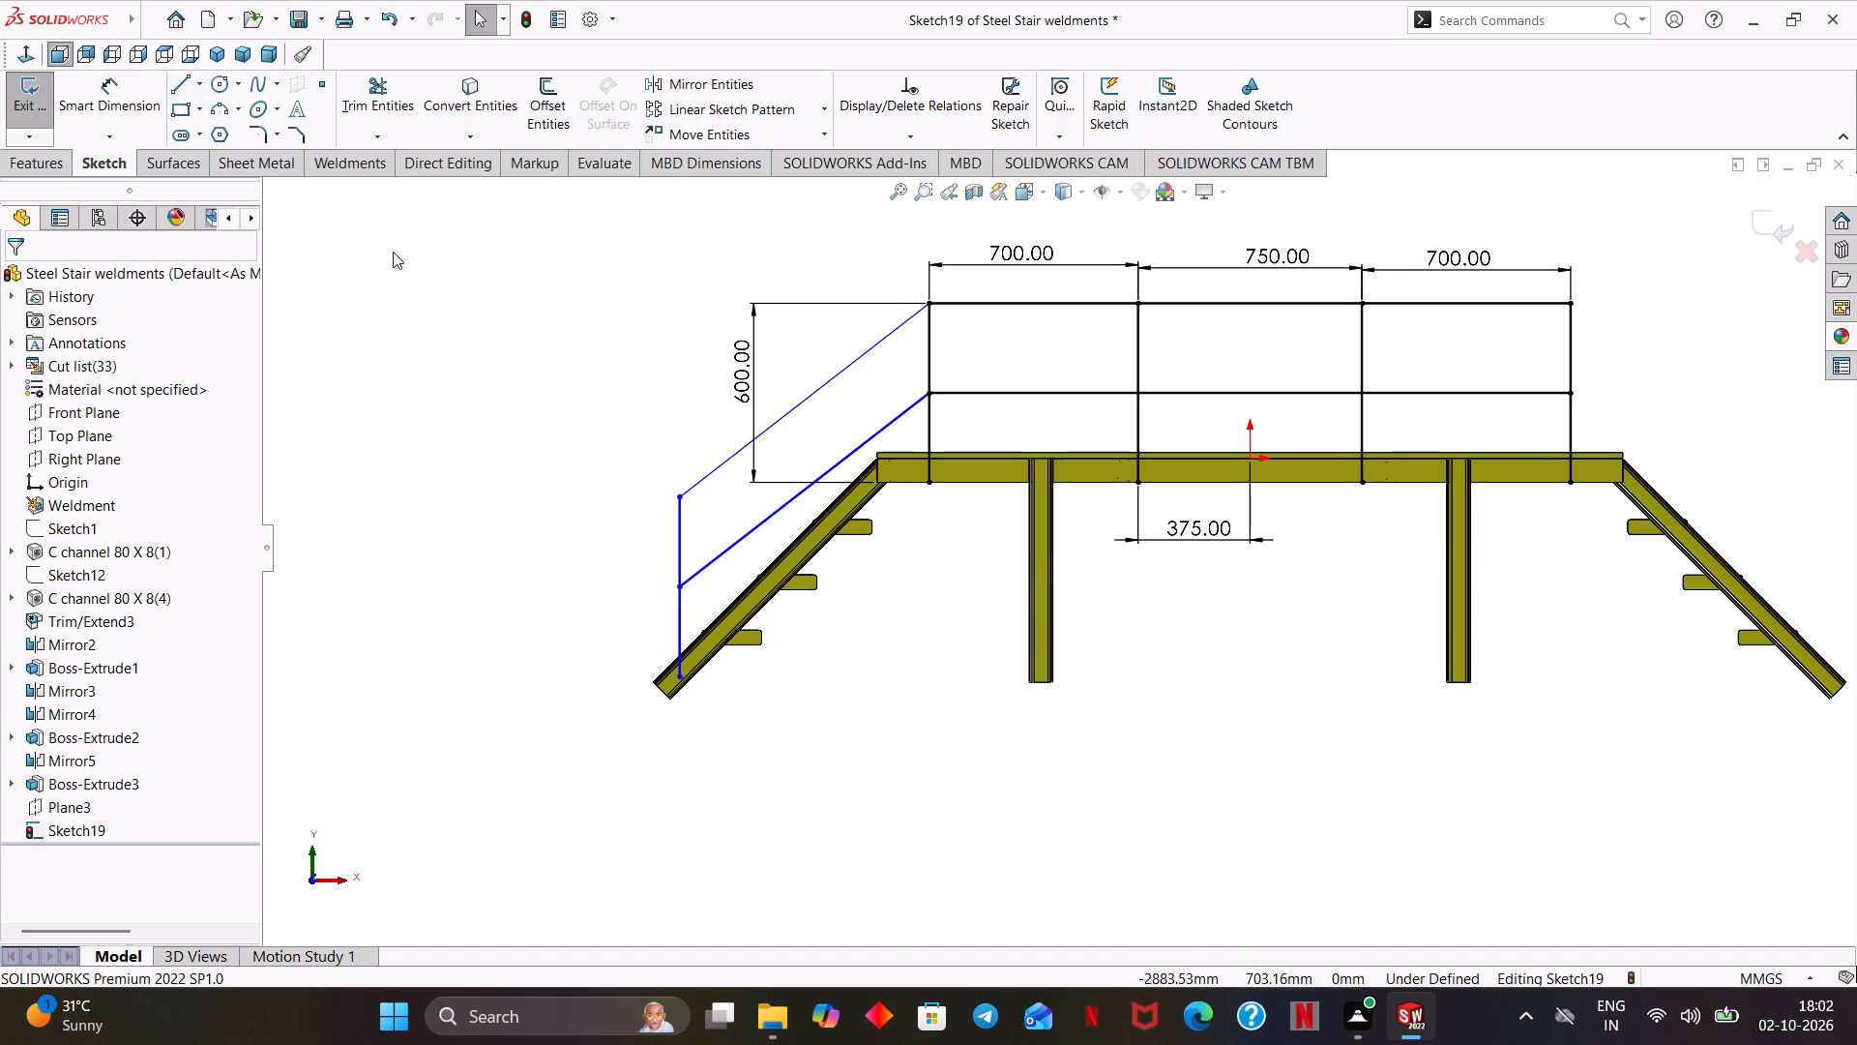
scroll(501, 358, down, 1)
scroll(625, 425, down, 1)
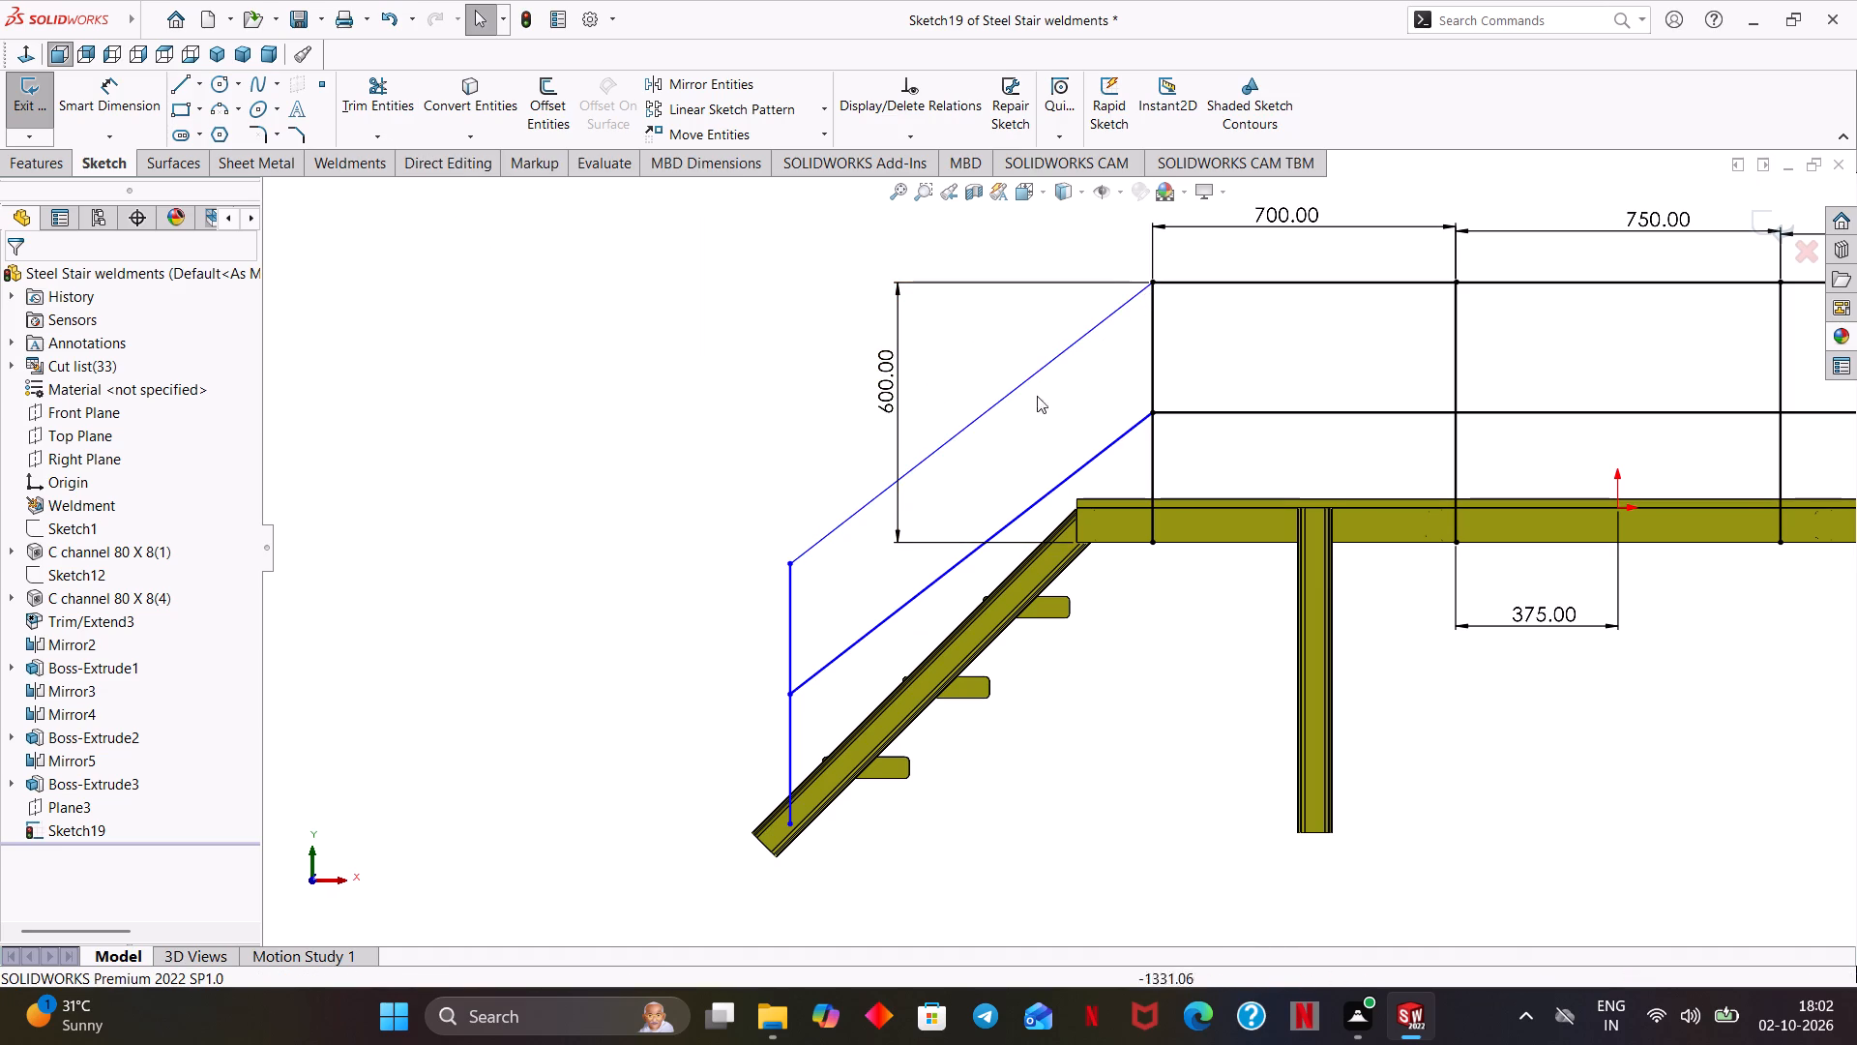
scroll(1013, 422, down, 1)
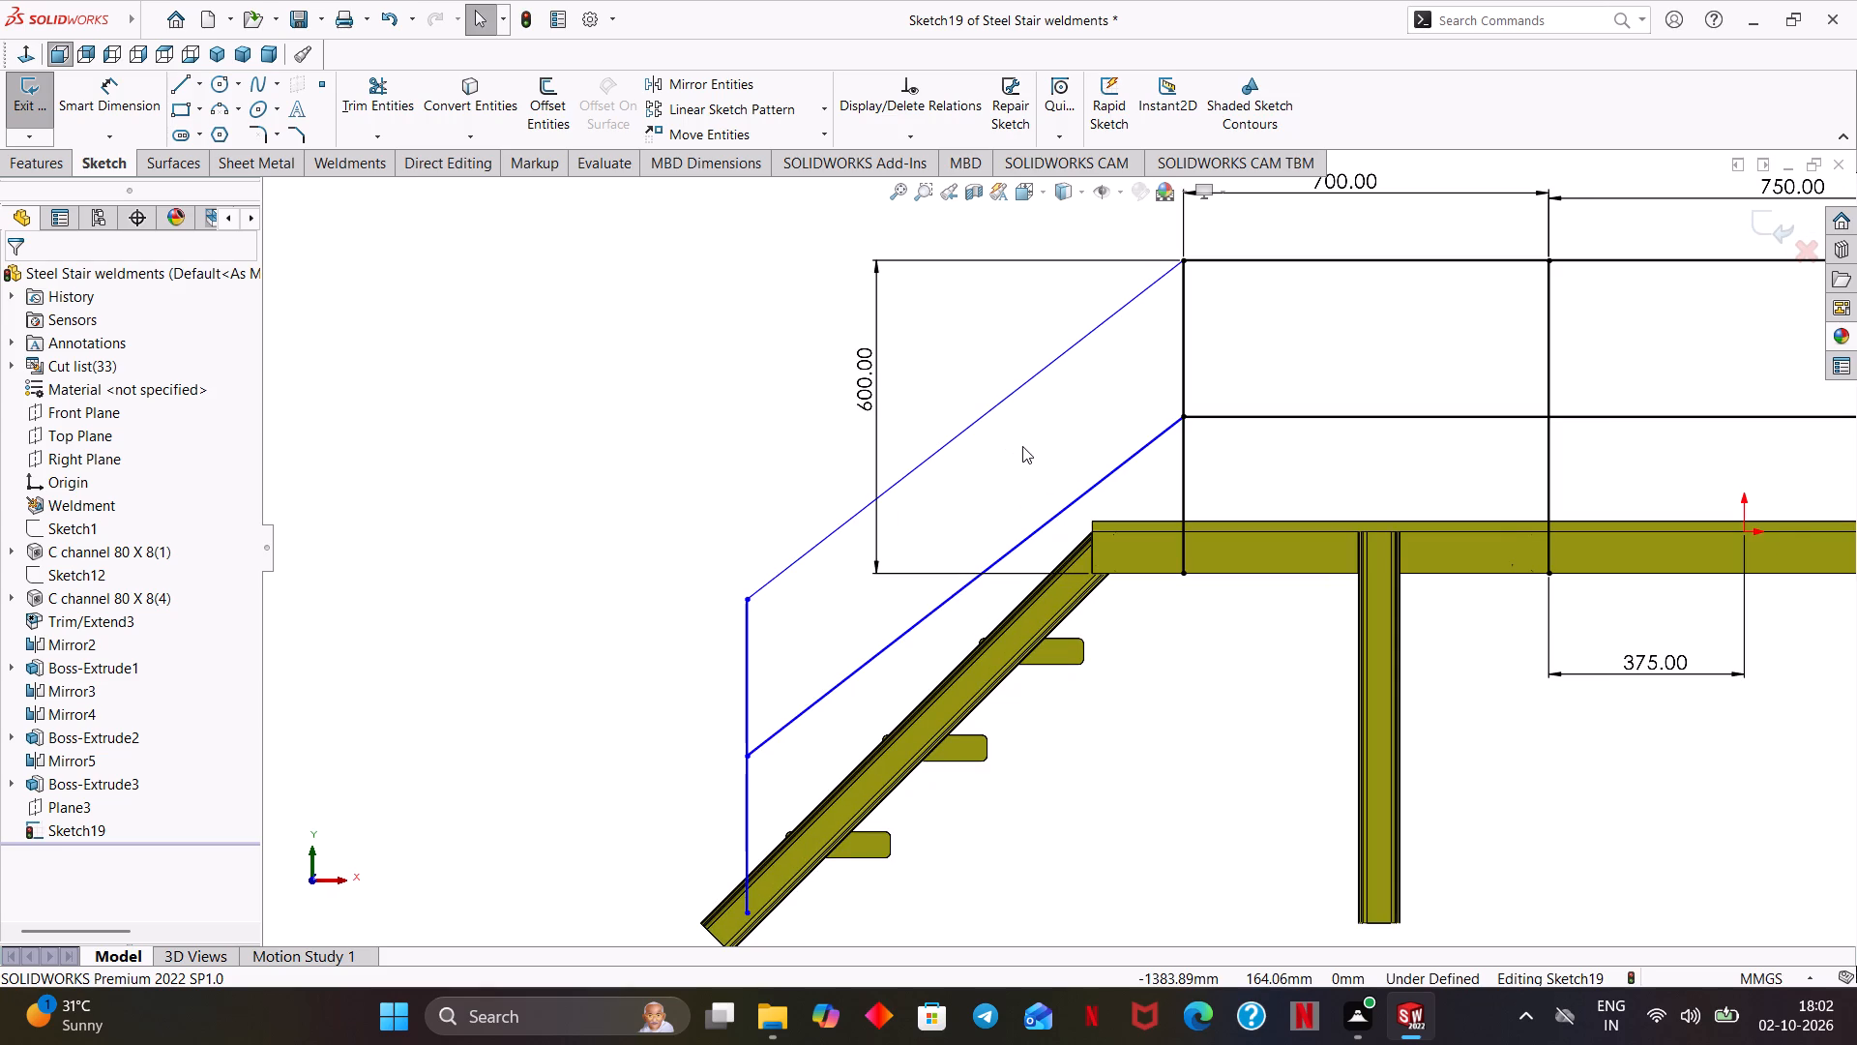
scroll(1048, 436, down, 1)
scroll(1071, 472, up, 1)
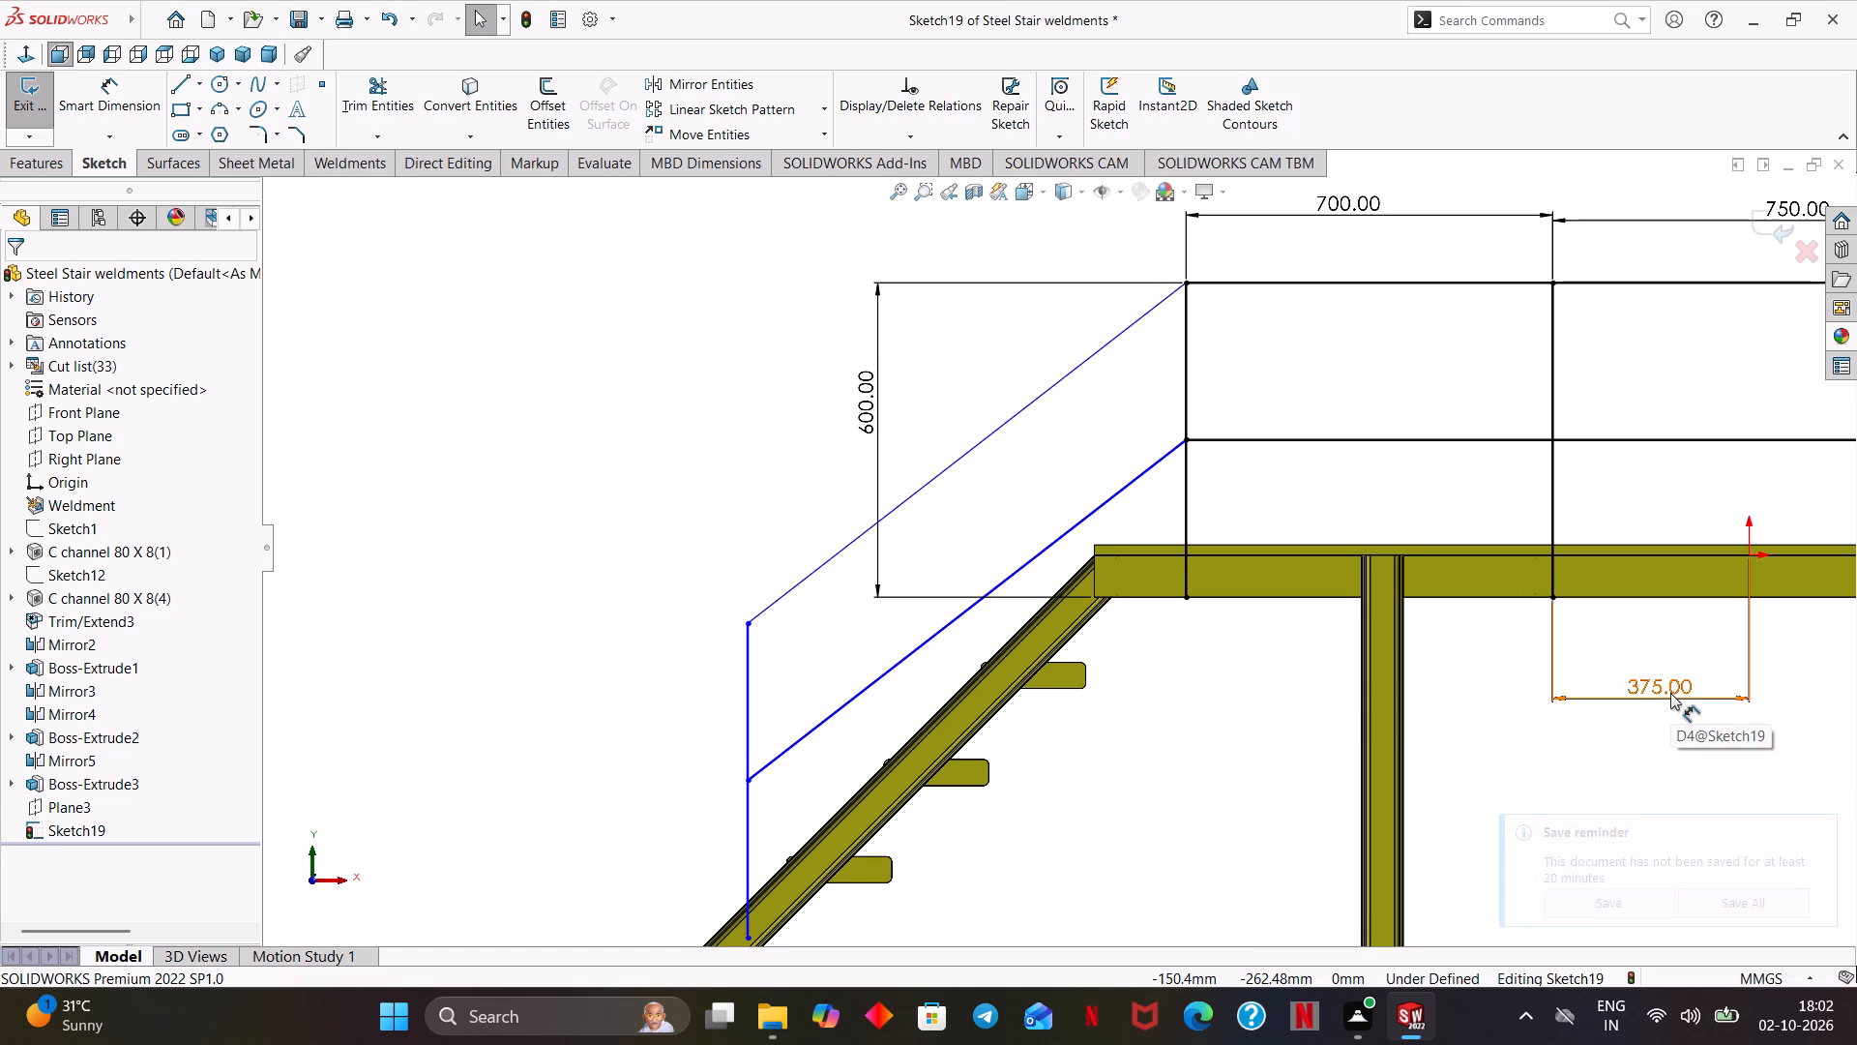
Reposition the 375 mm post offset dimension and the 600 mm railing height dimension closer to the structure.
drag(1670, 693, 1660, 639)
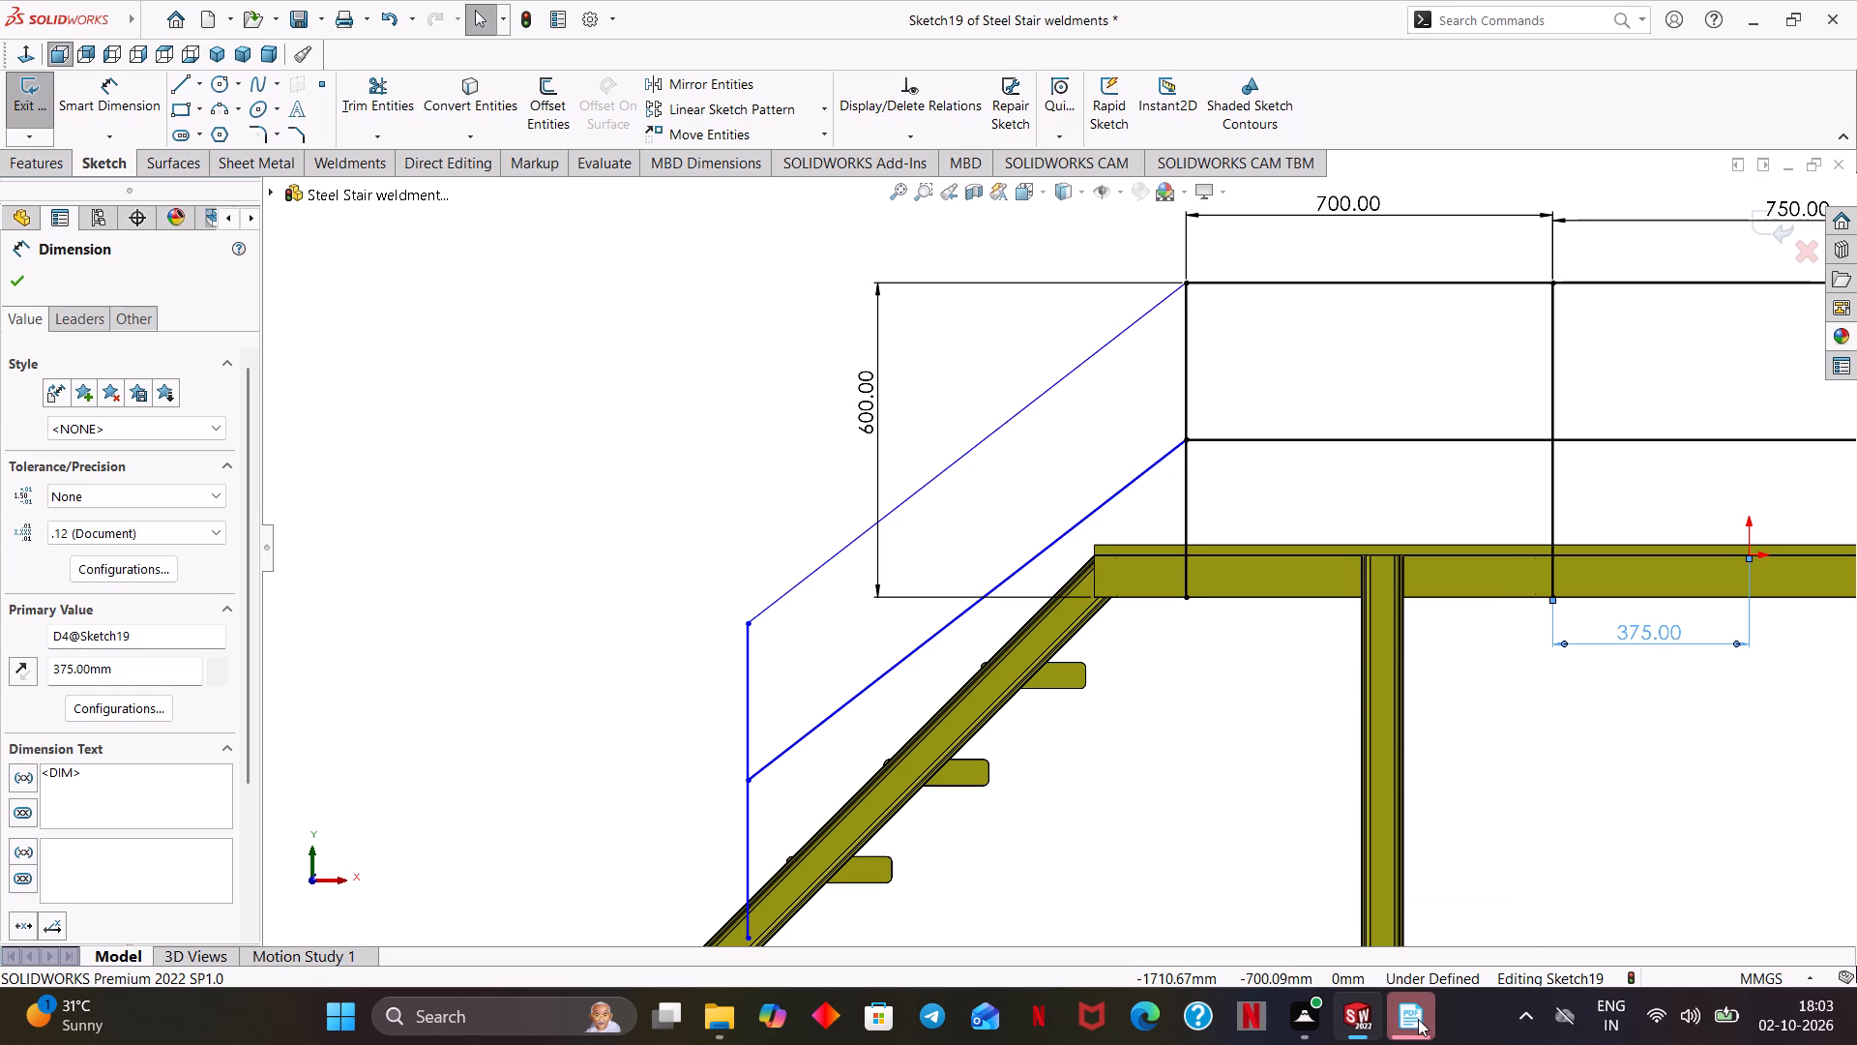
click(1515, 813)
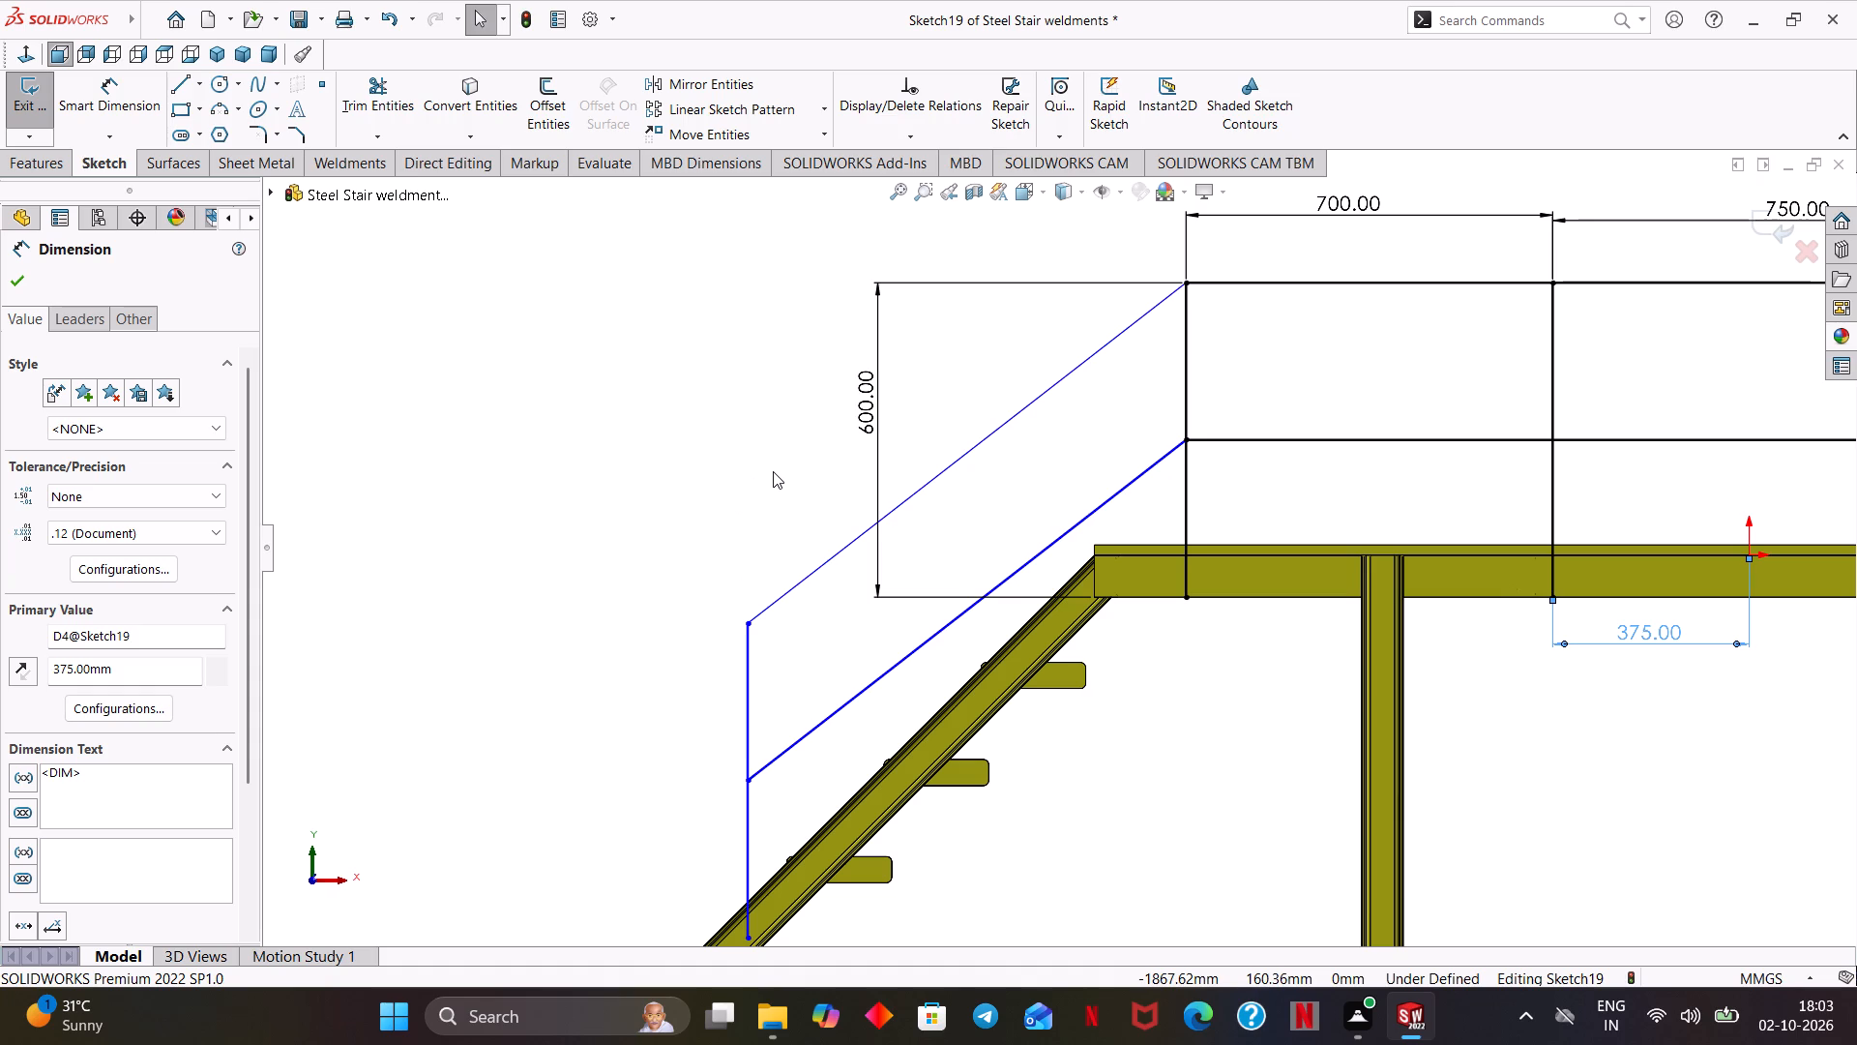
drag(868, 420, 928, 421)
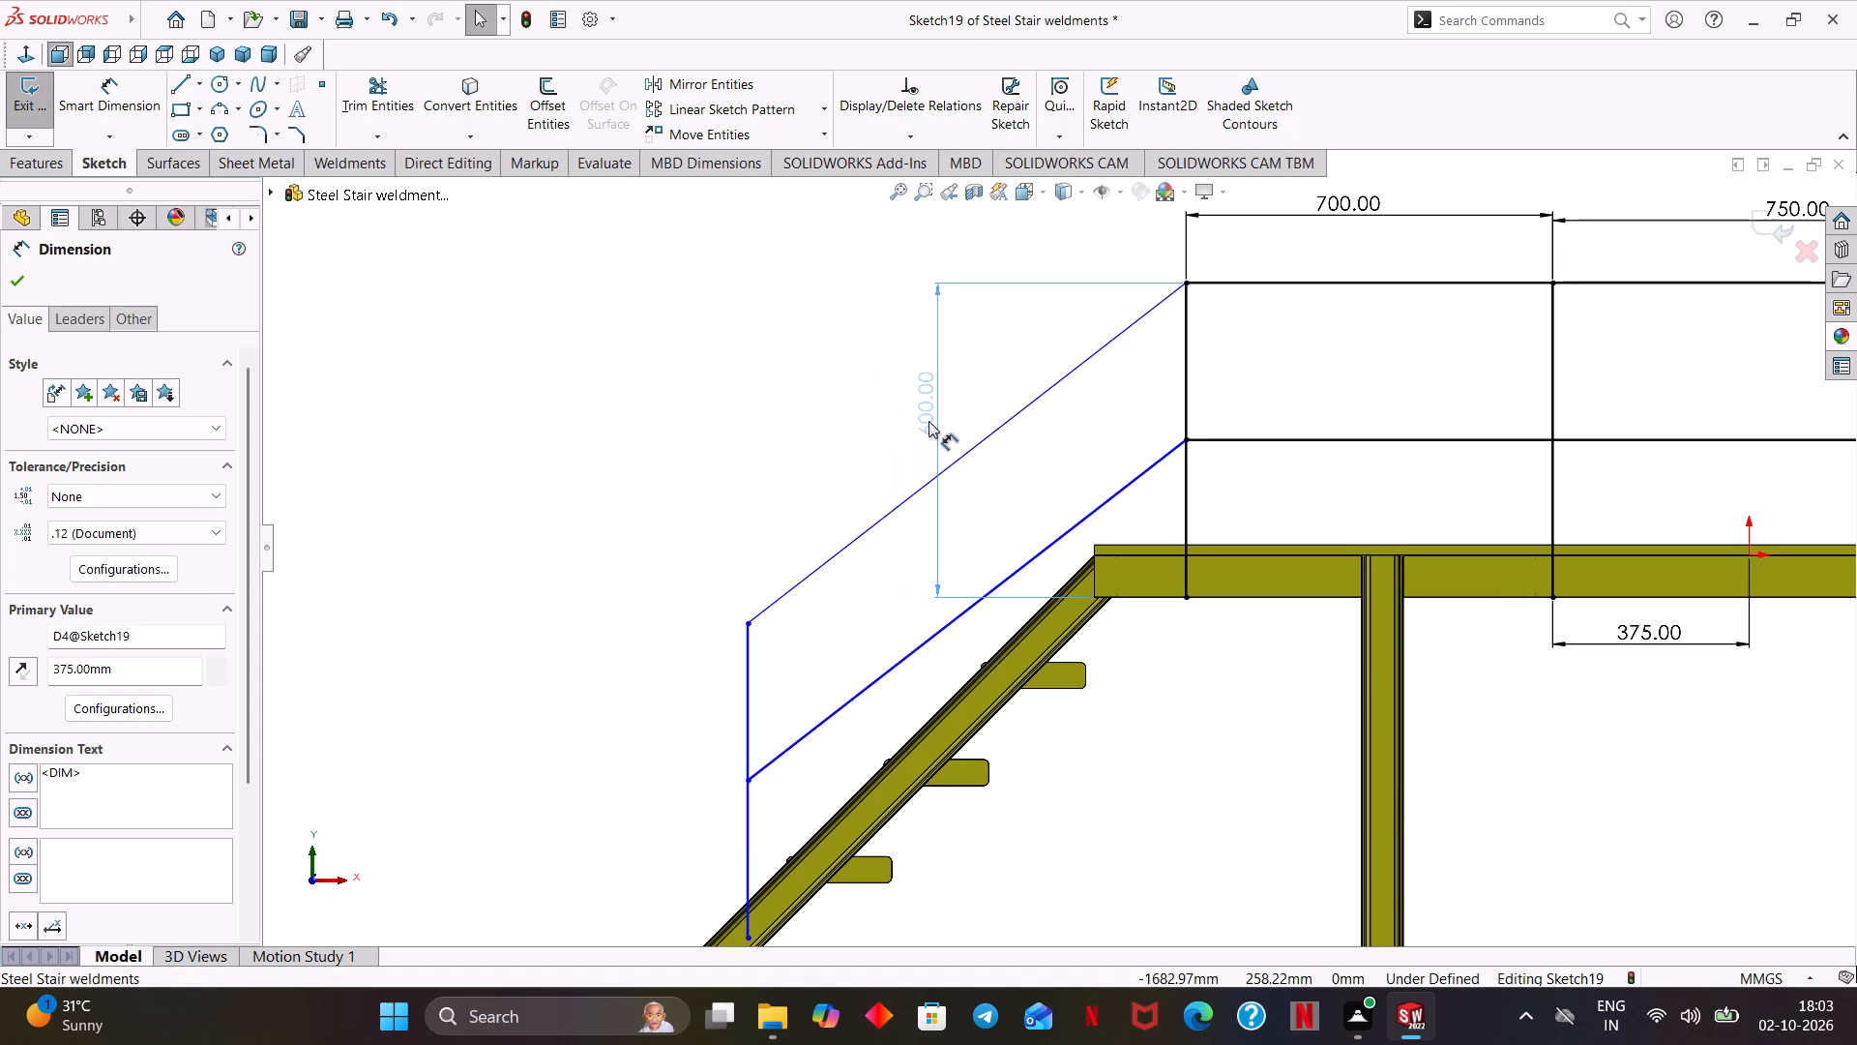
drag(928, 421, 925, 423)
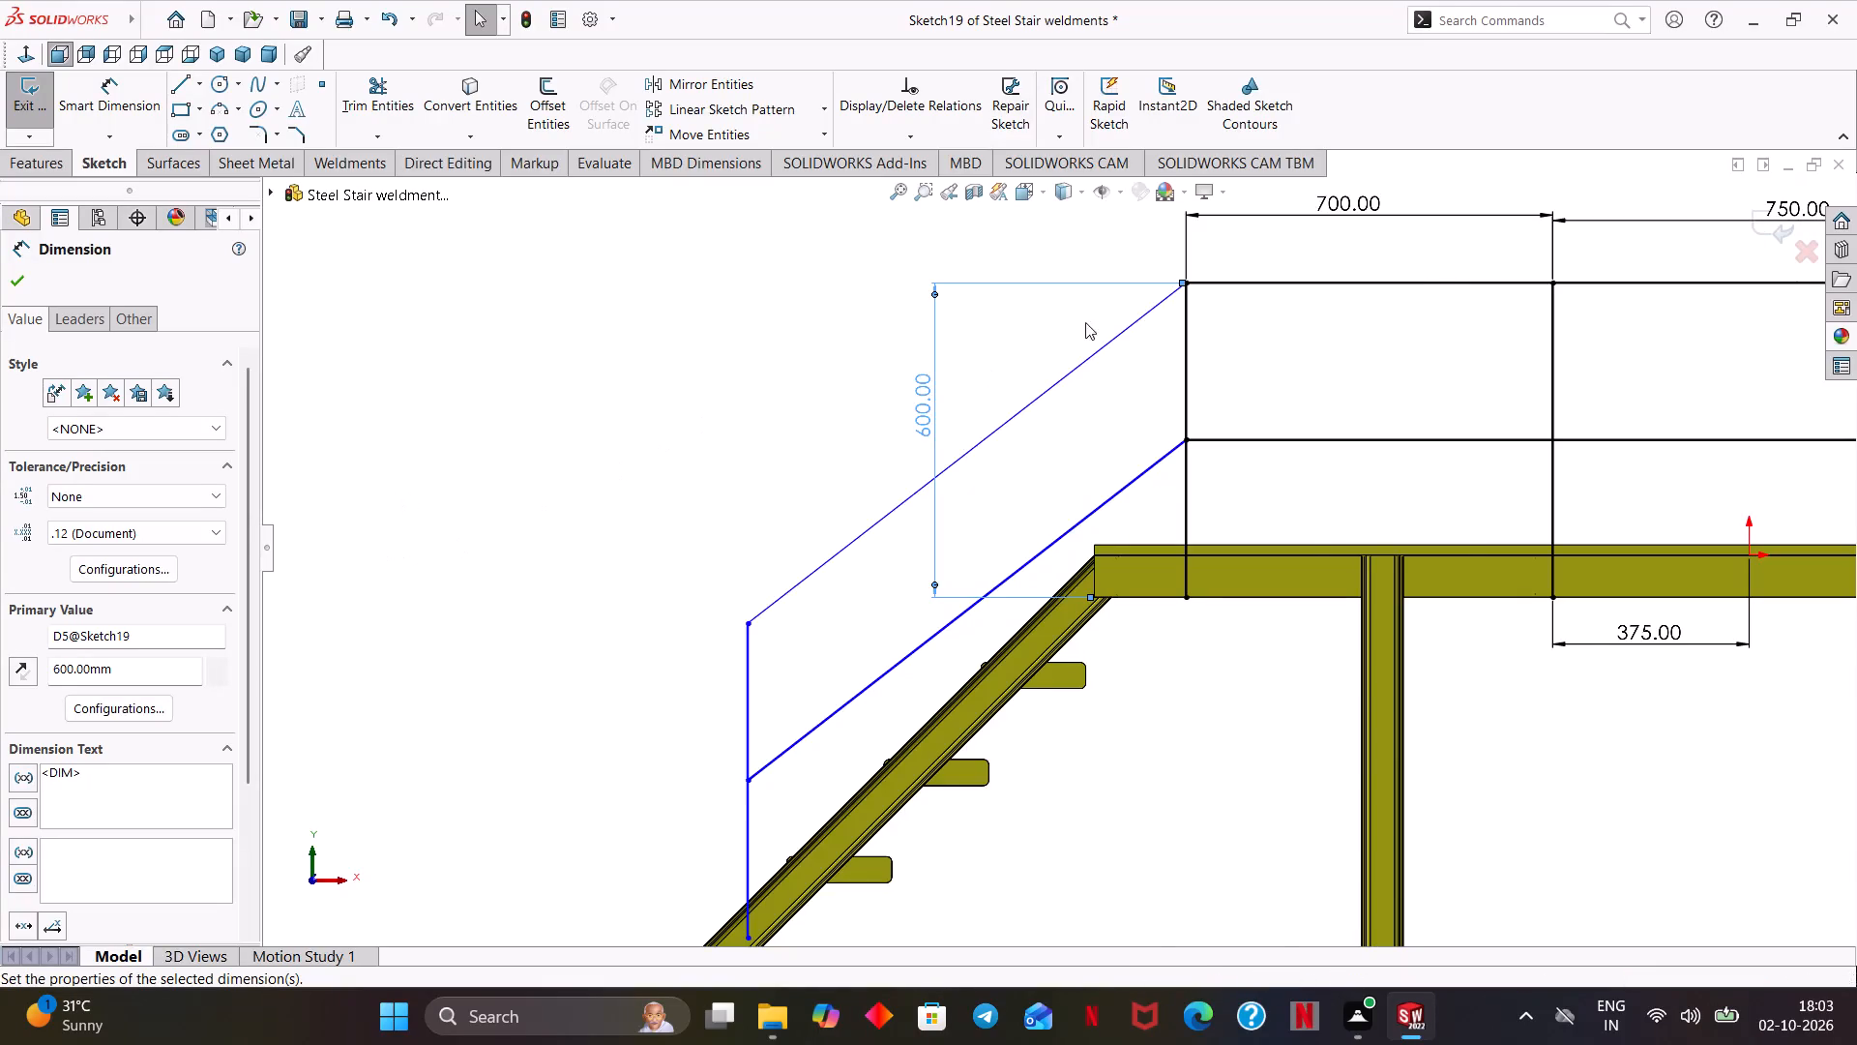
Set the deck railing's height dimension to 700 mm.
scroll(1335, 368, up, 2)
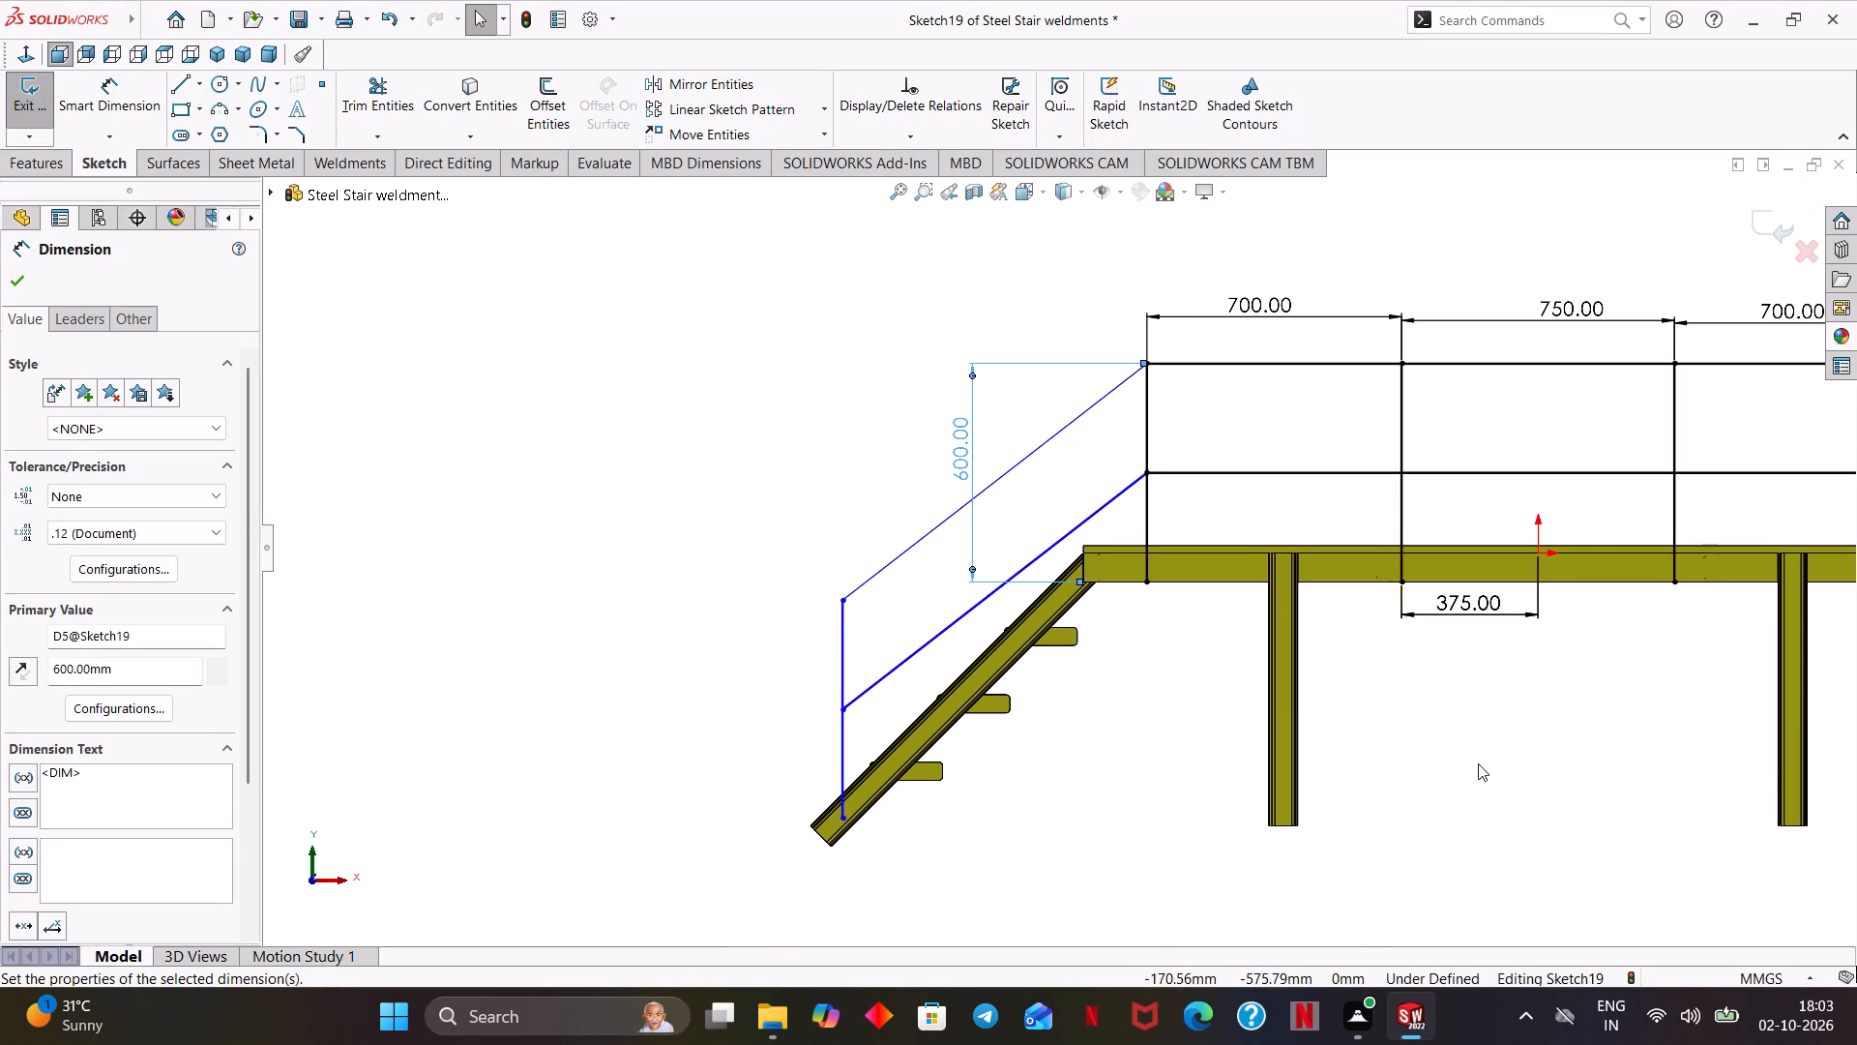
ctrl+middle_drag(1501, 738, 1235, 731)
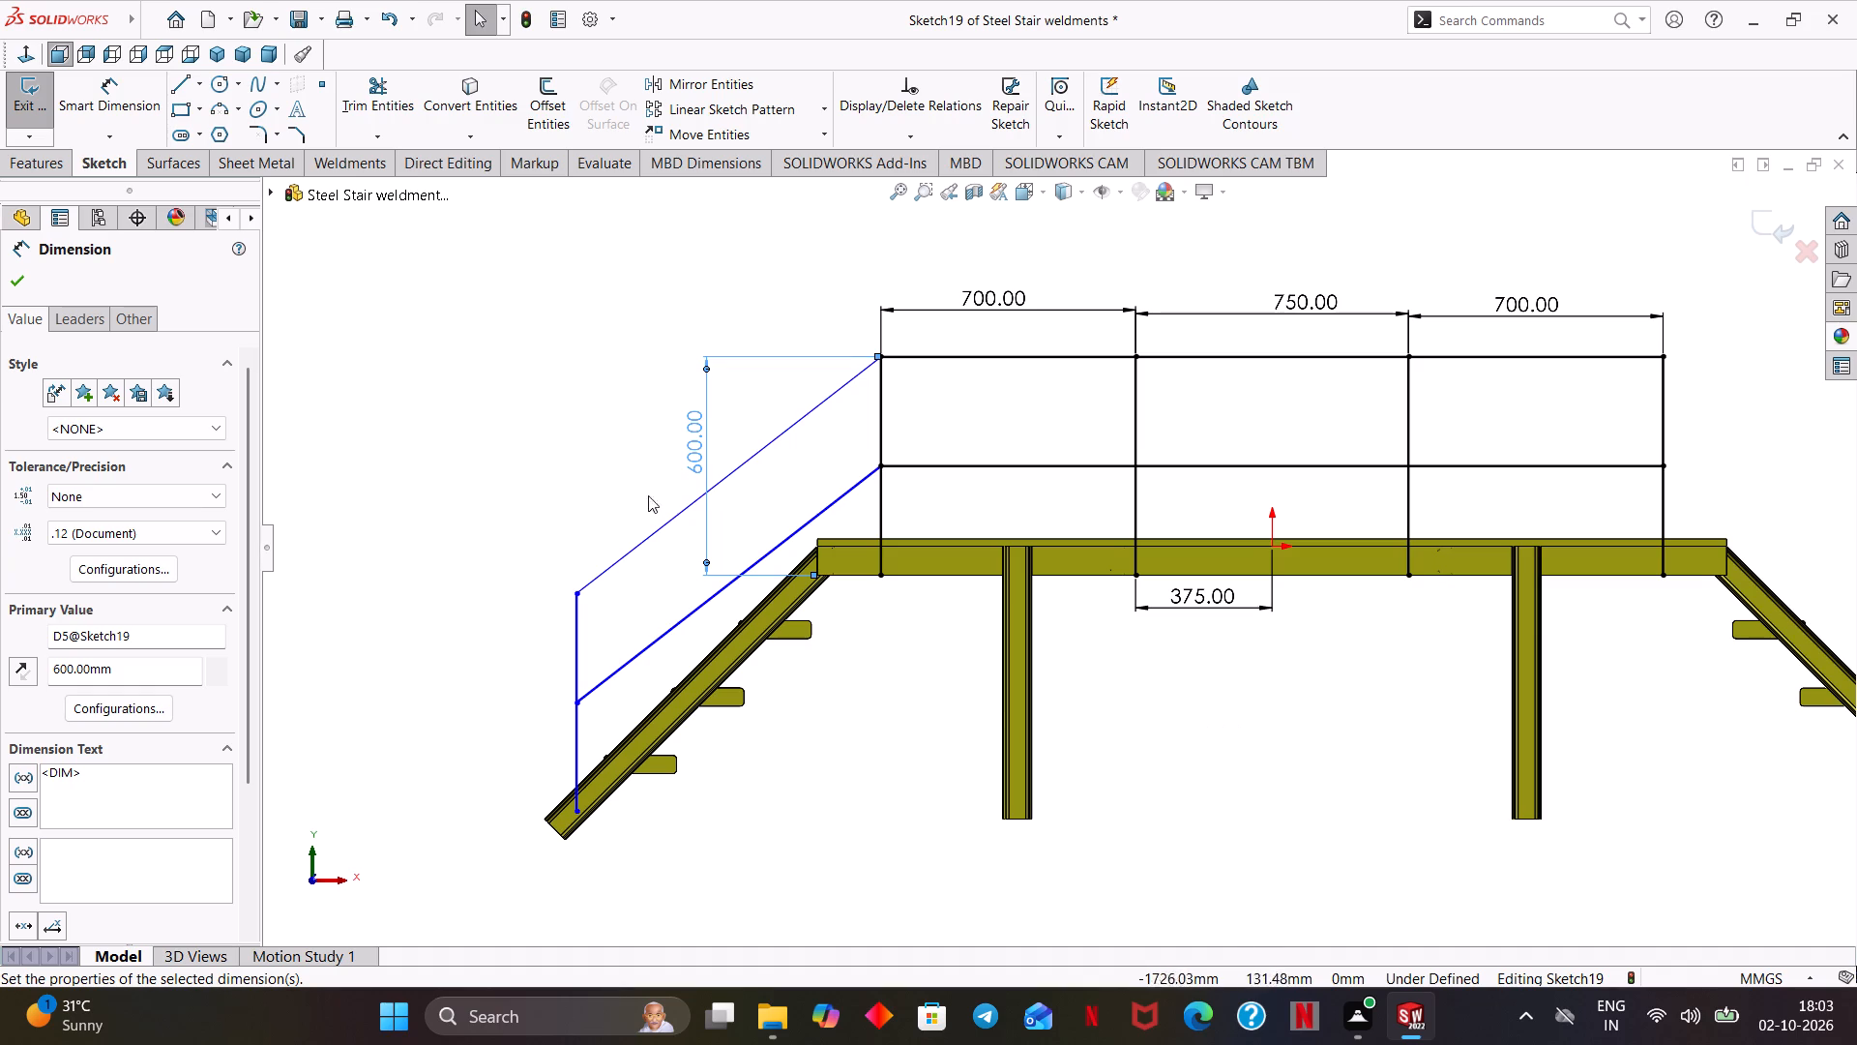
double_click(698, 455)
text(700)
key(Return)
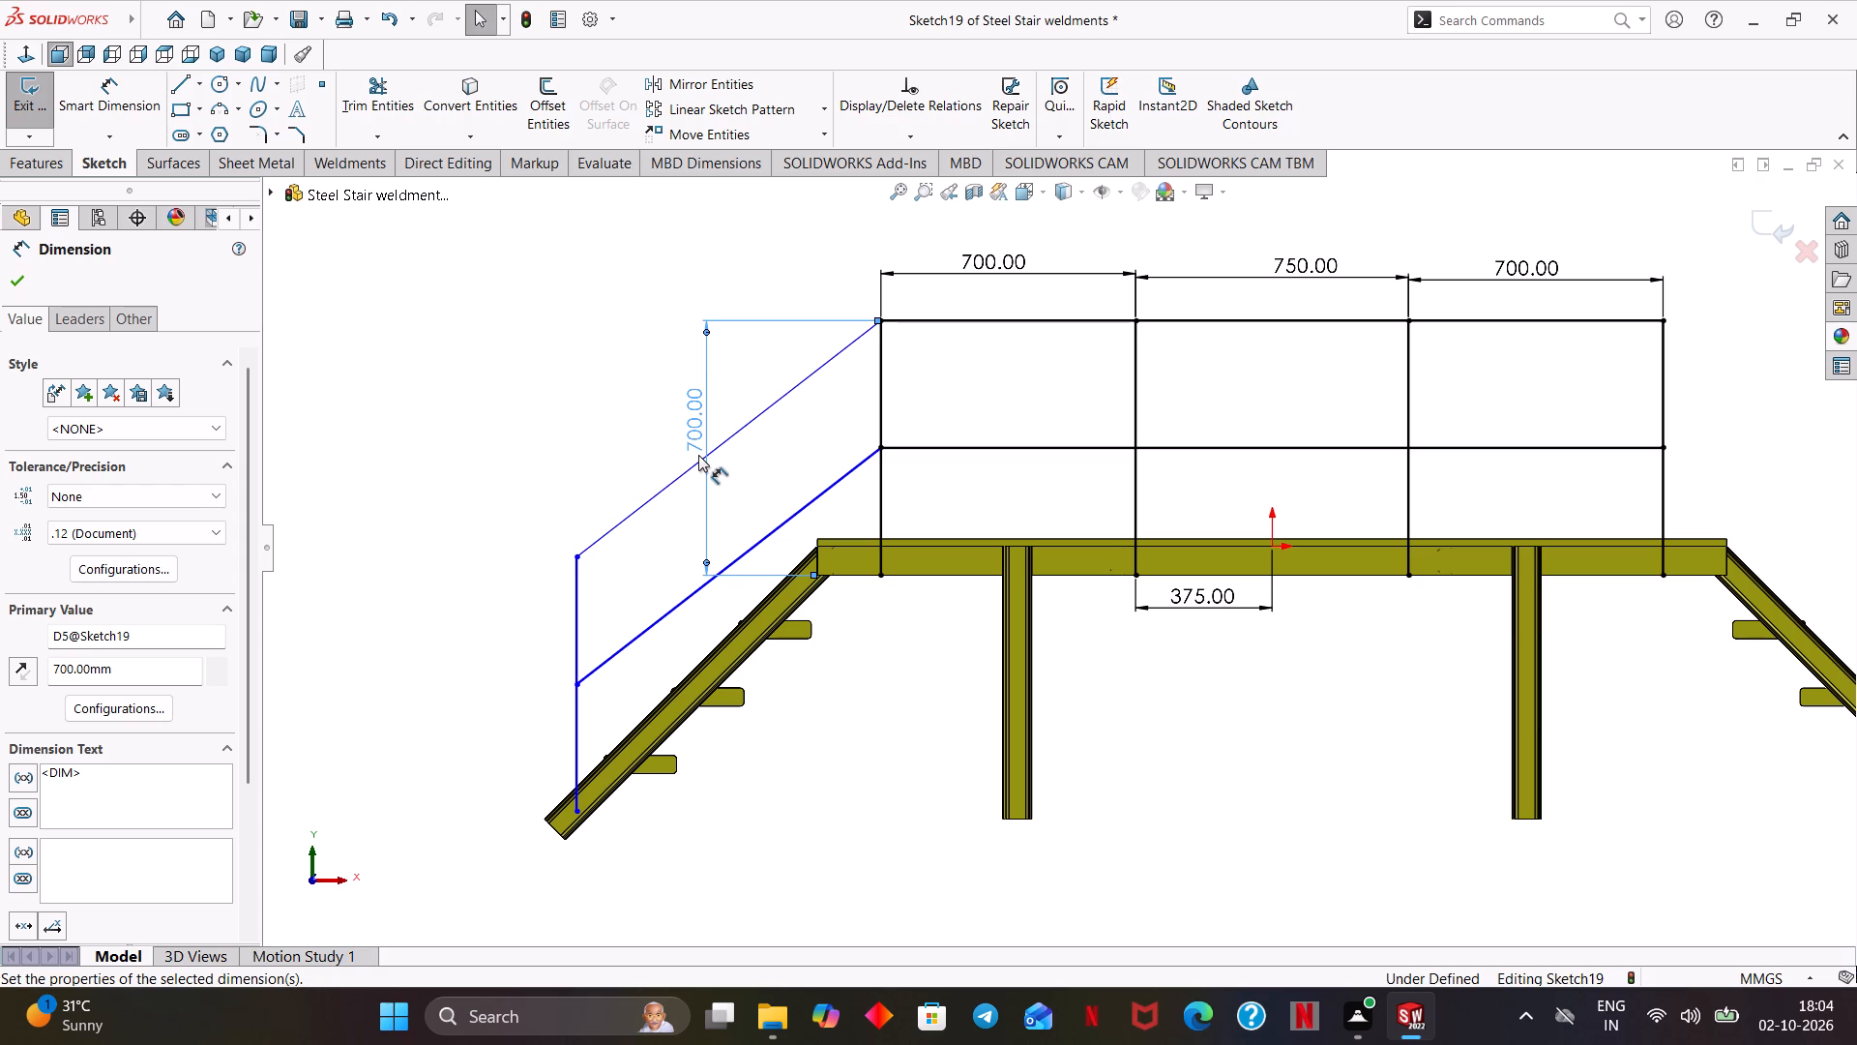
Add a driven vertical dimension between the deck railing's top rail and mid rail.
click(92, 95)
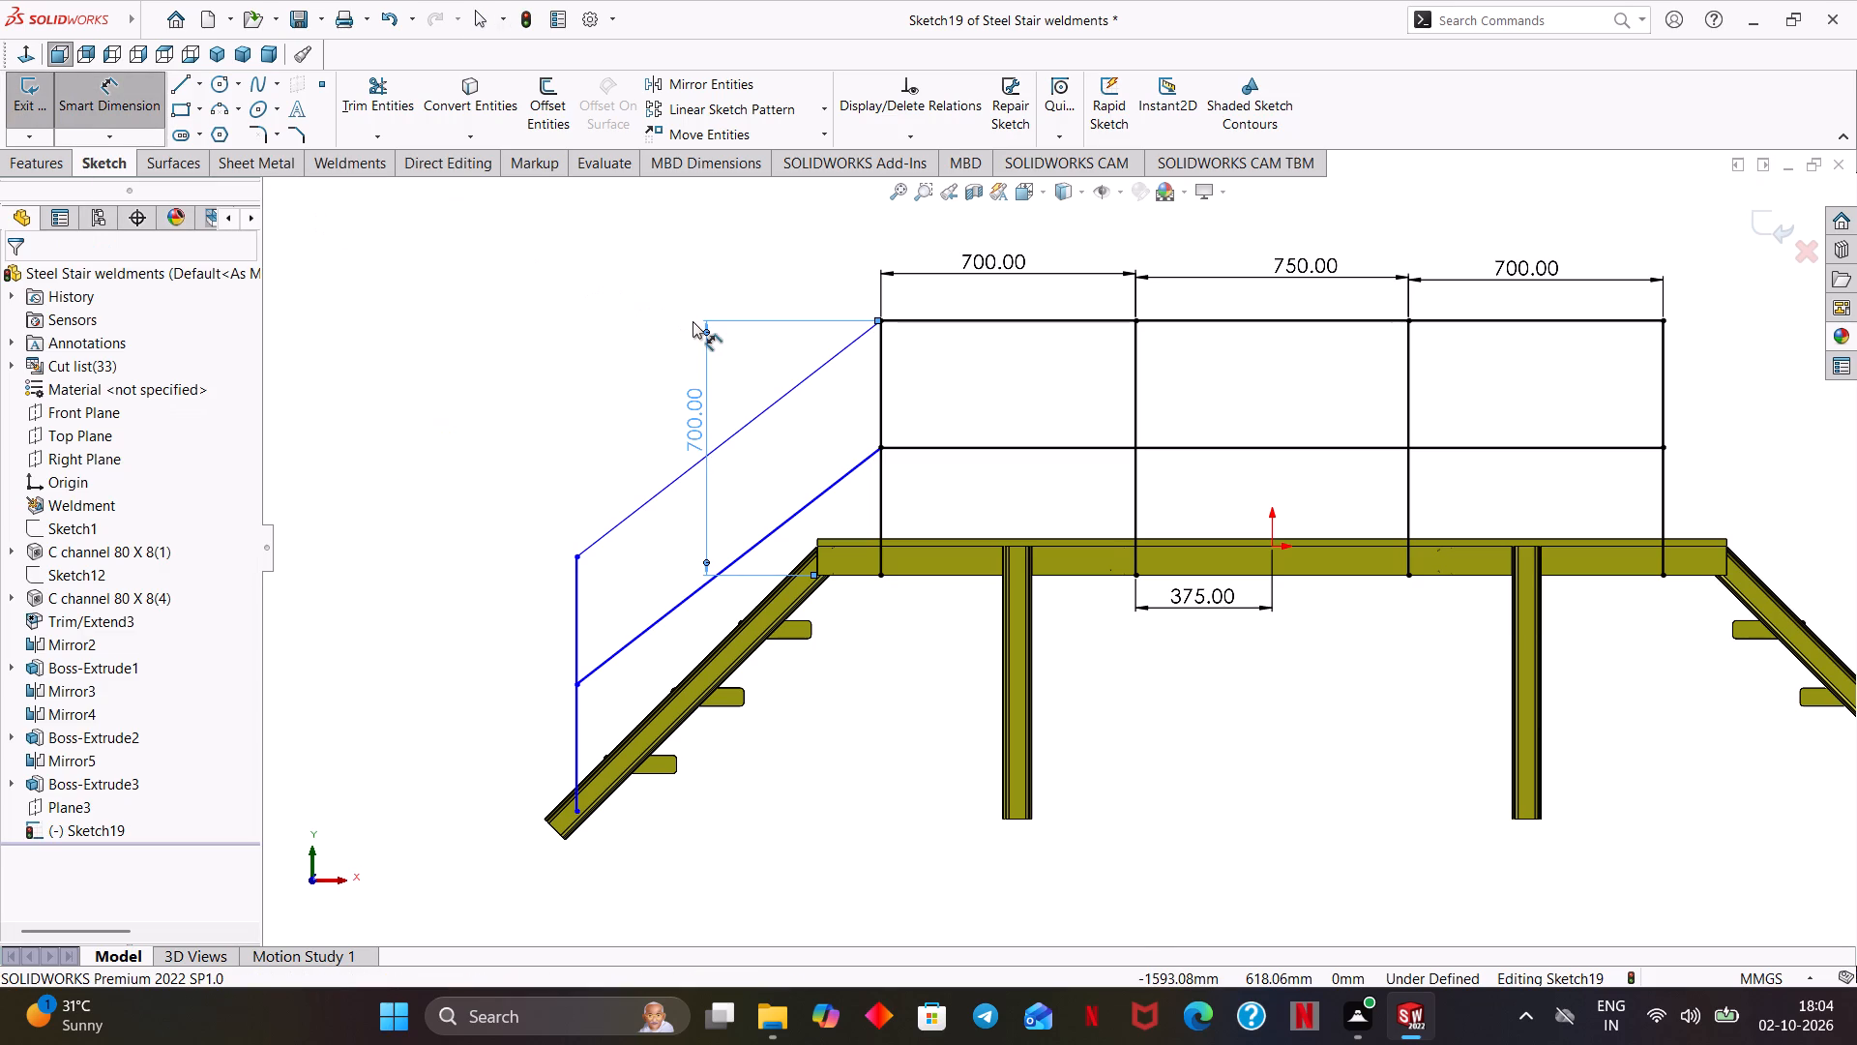
click(1053, 315)
click(1030, 446)
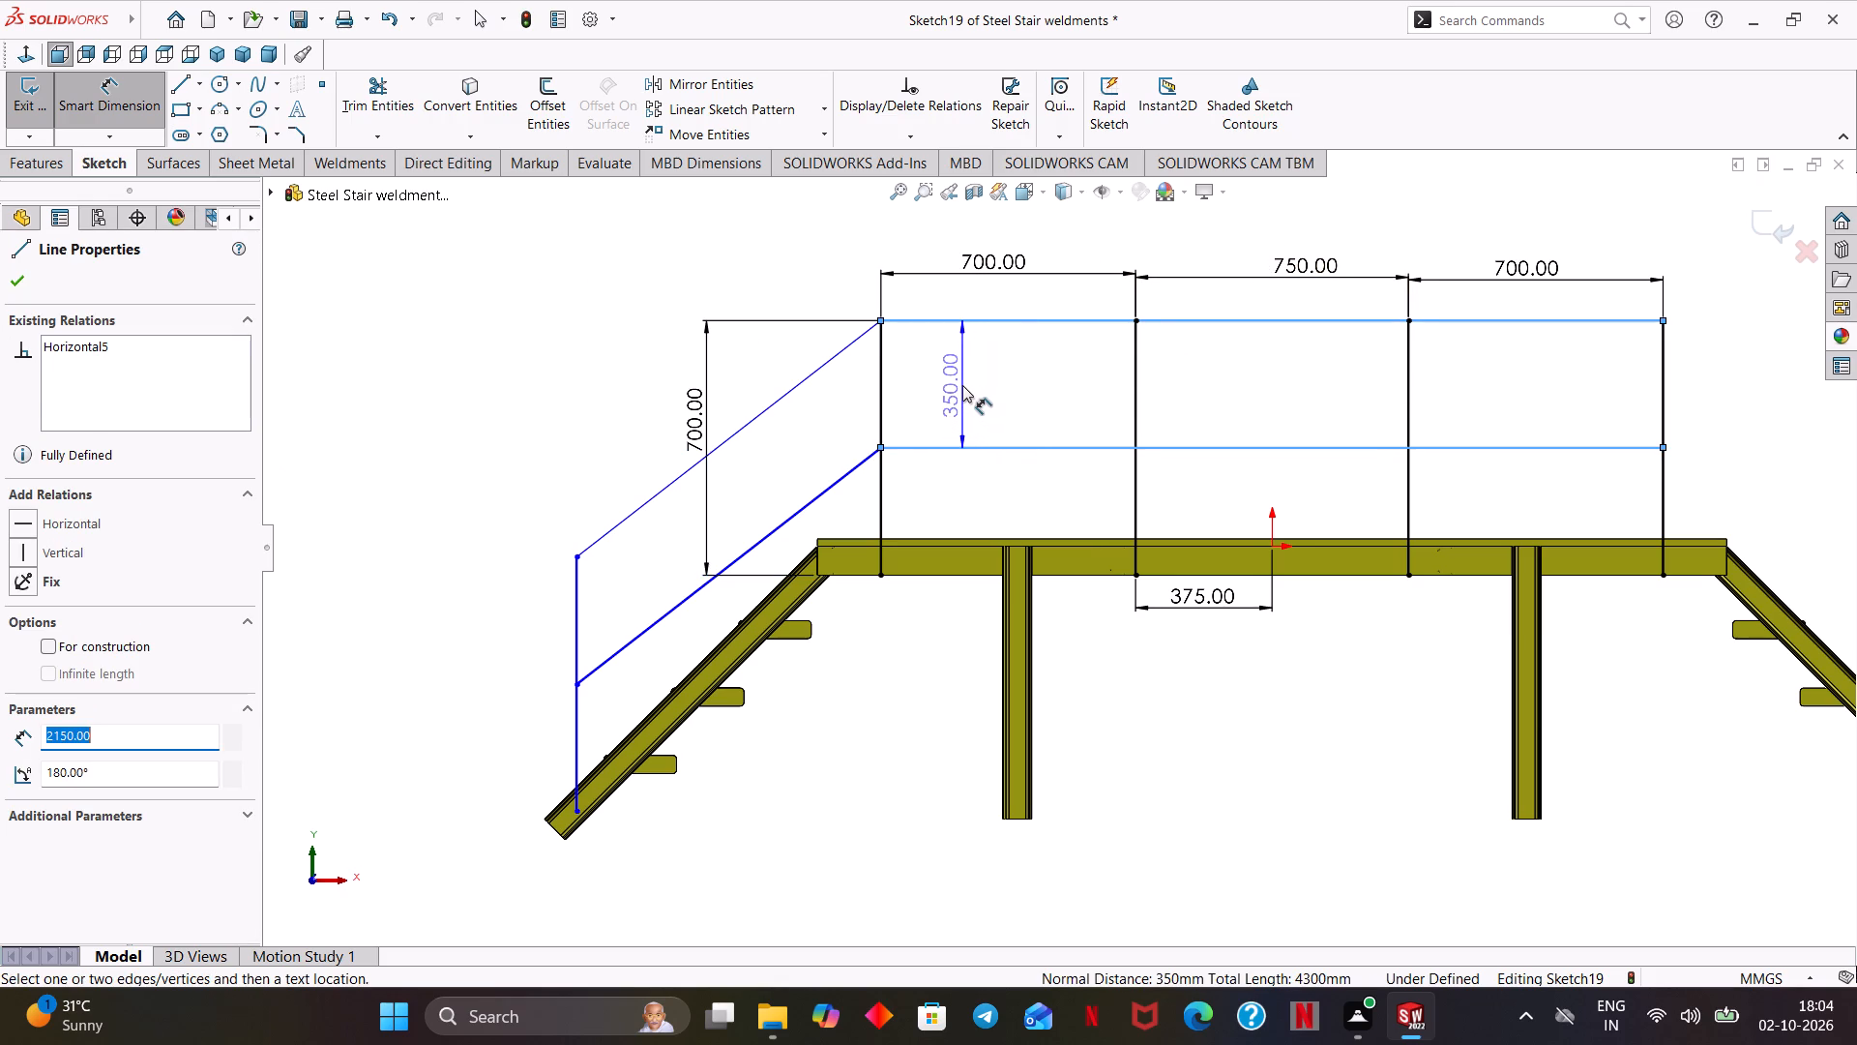
click(962, 385)
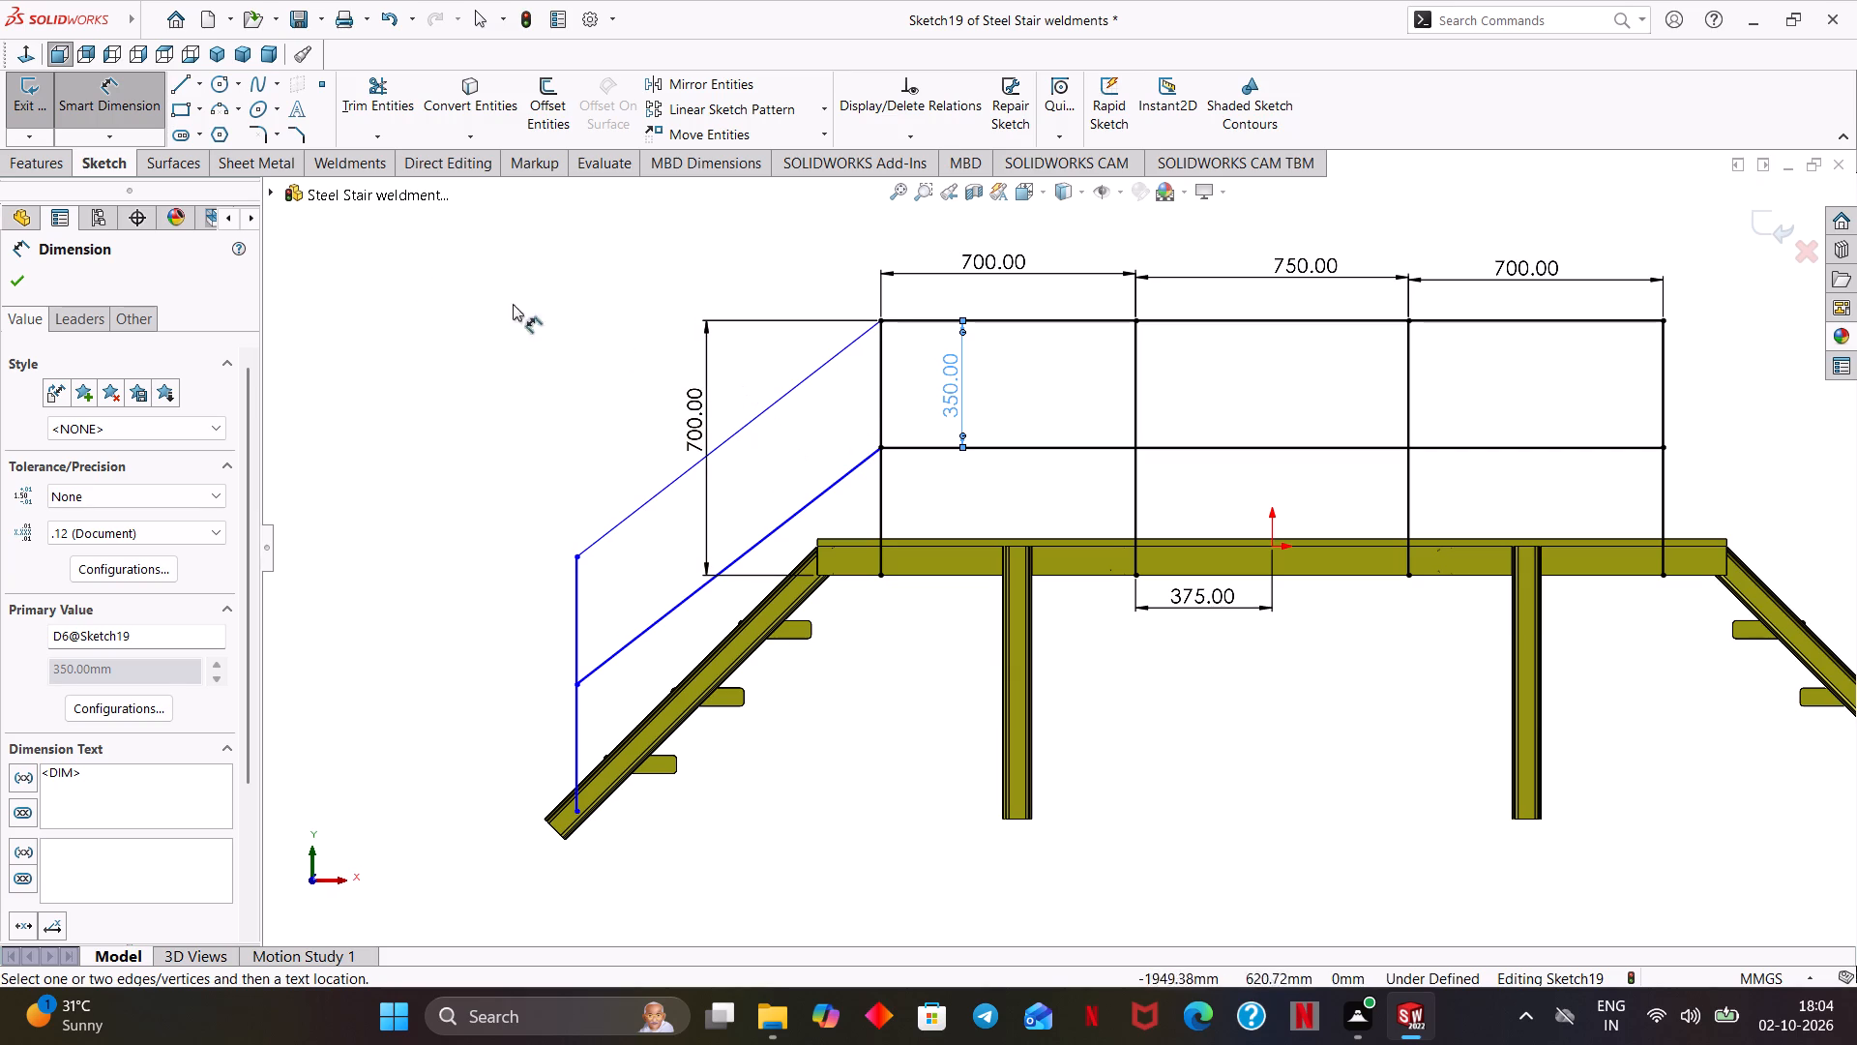
Add a 45° angle dimension between the left stair's sloping top handrail and the deck railing's end post.
click(885, 363)
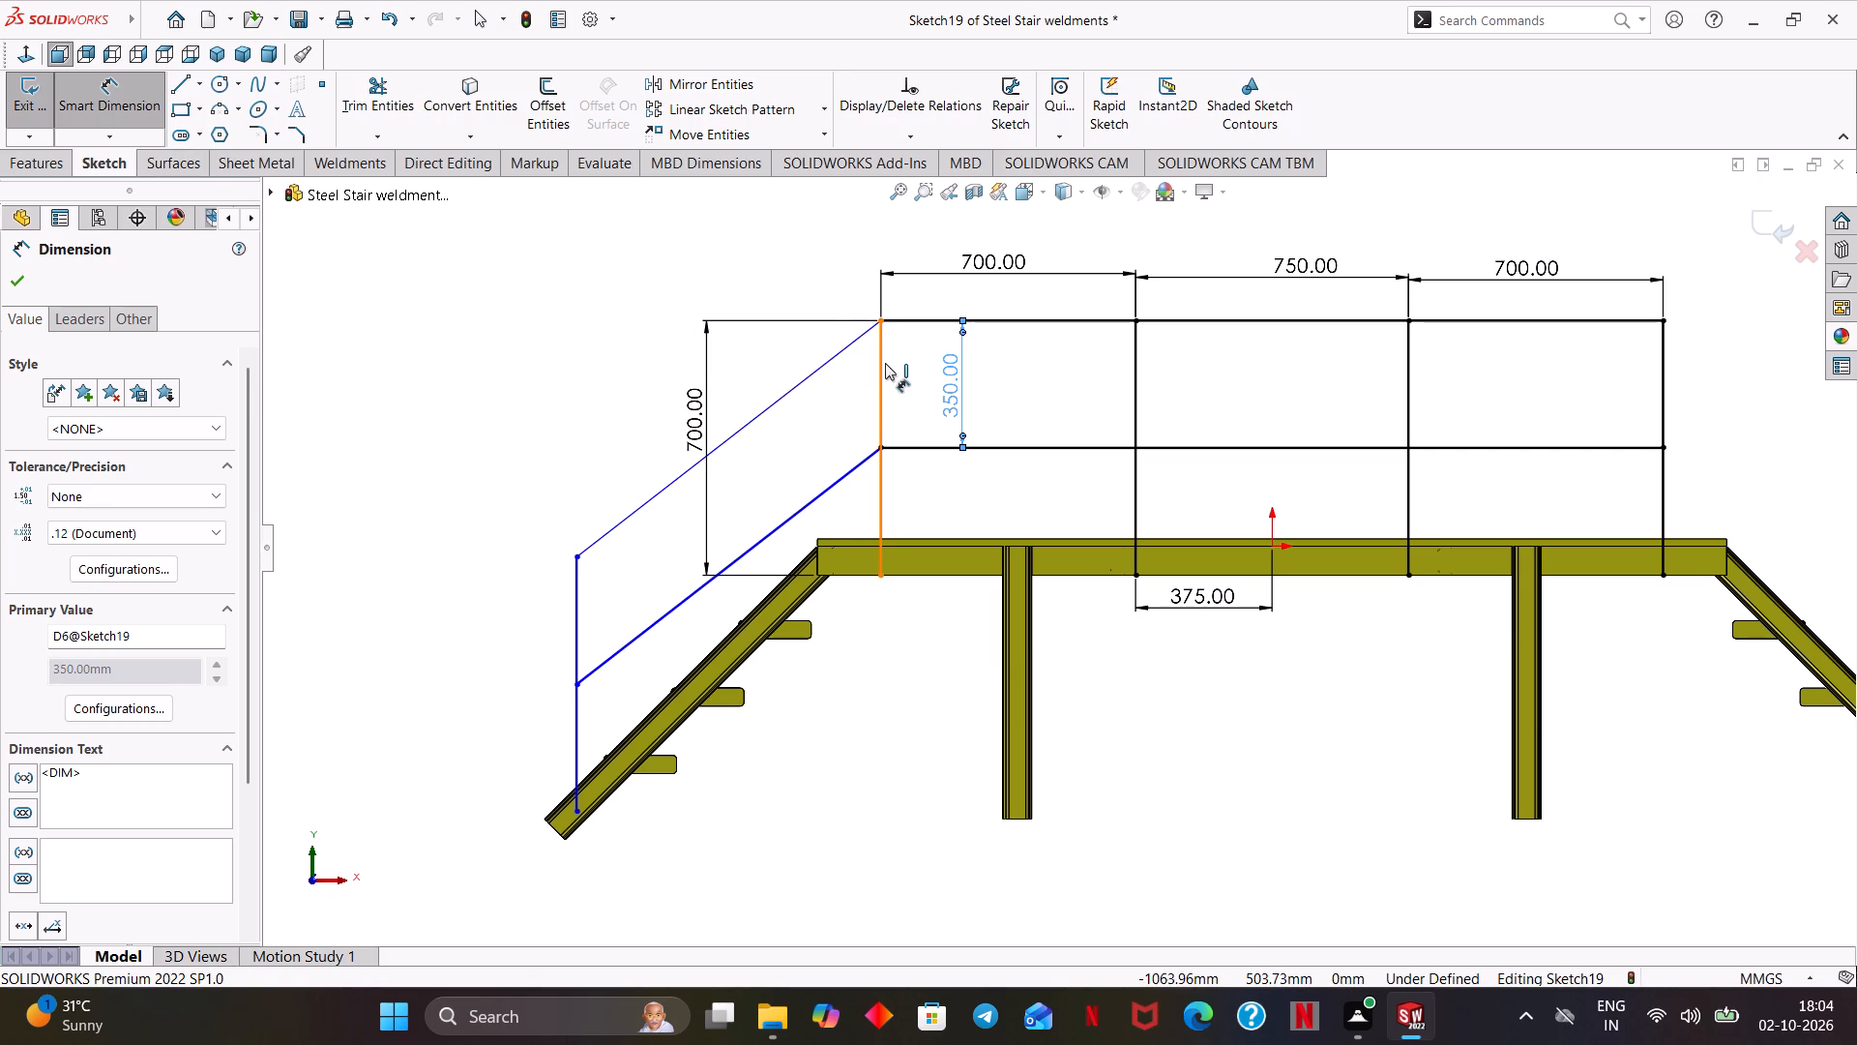
click(854, 341)
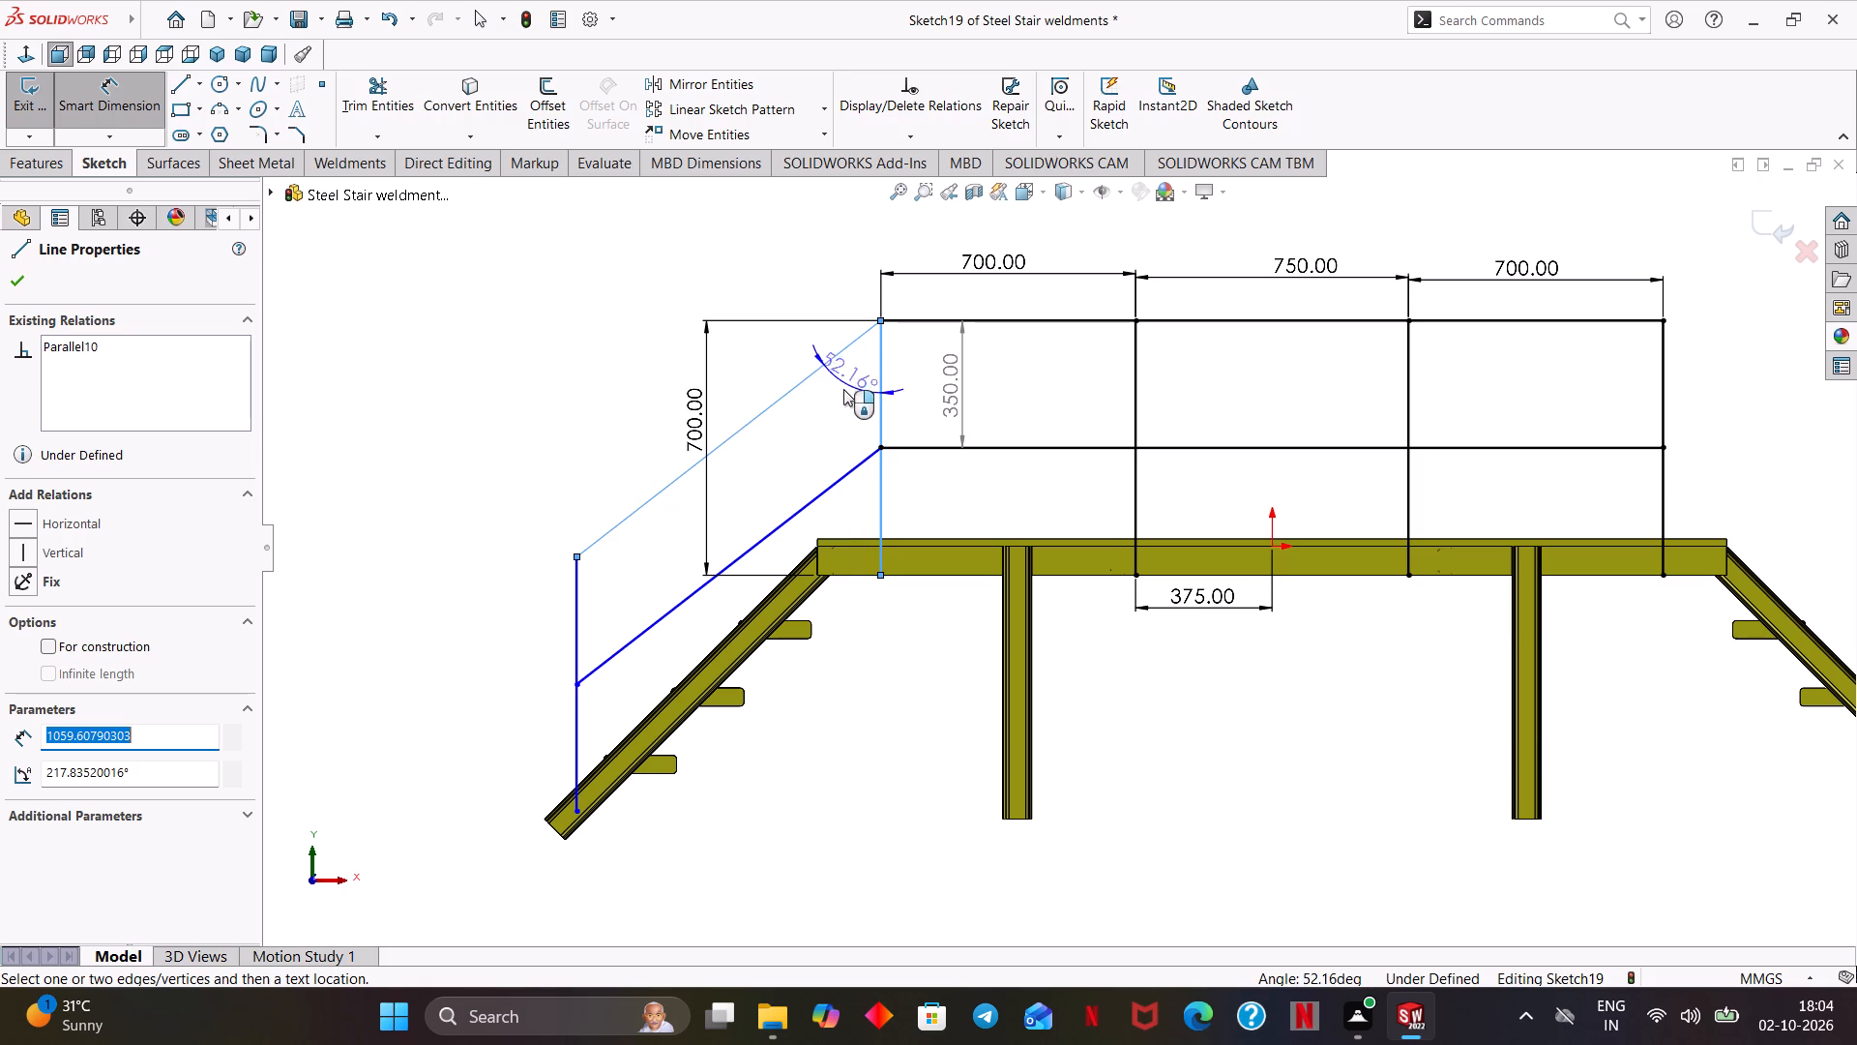
click(835, 400)
text(45)
key(Return)
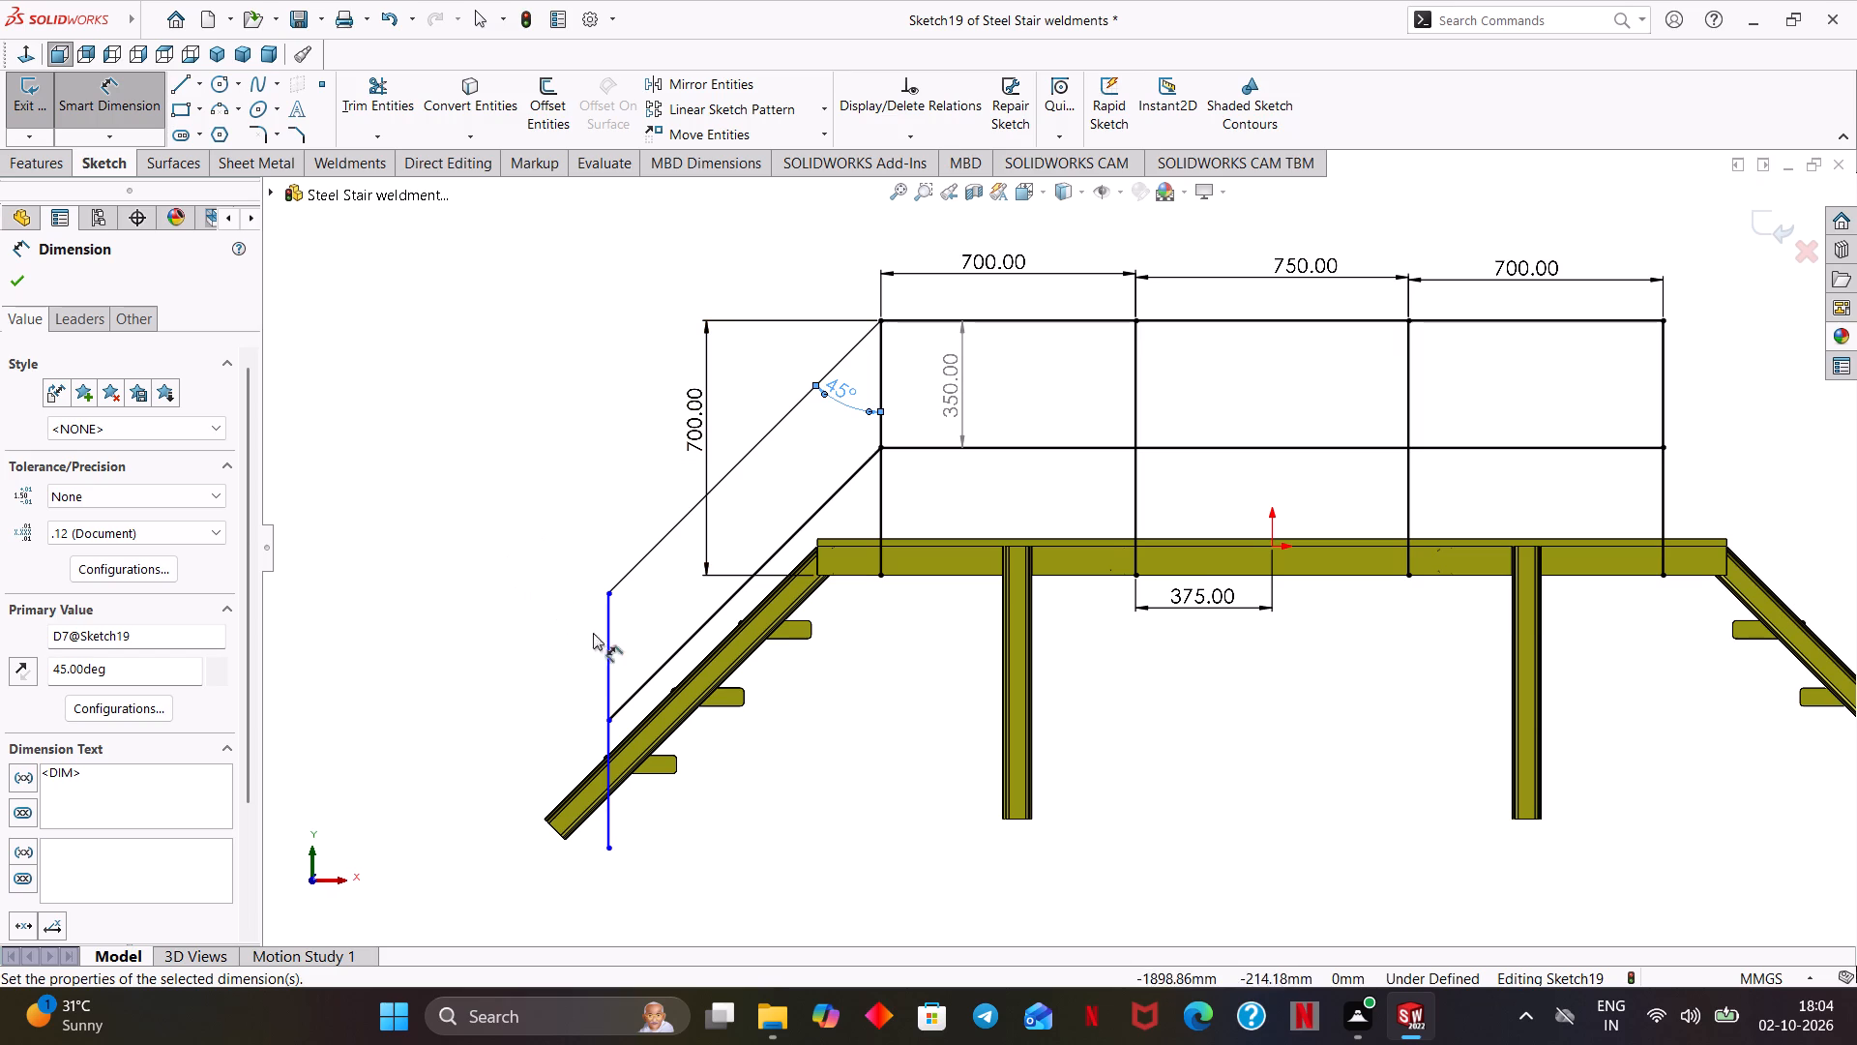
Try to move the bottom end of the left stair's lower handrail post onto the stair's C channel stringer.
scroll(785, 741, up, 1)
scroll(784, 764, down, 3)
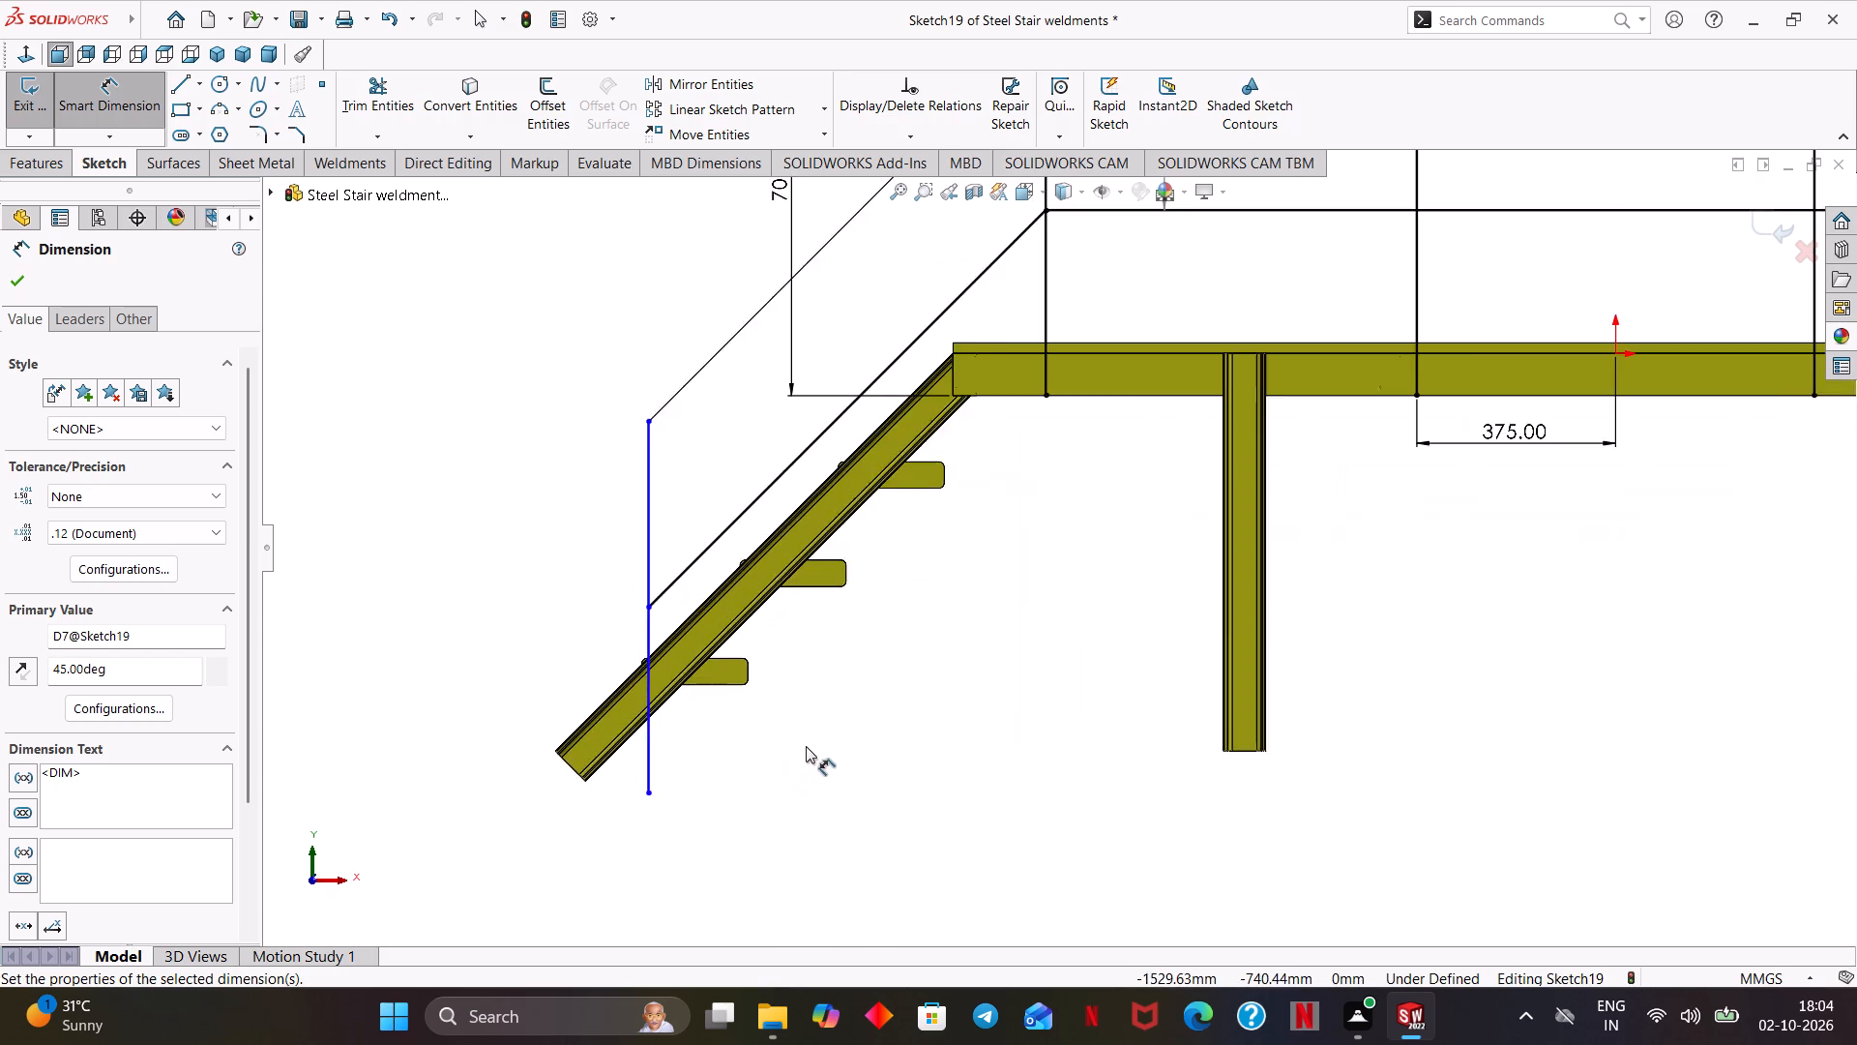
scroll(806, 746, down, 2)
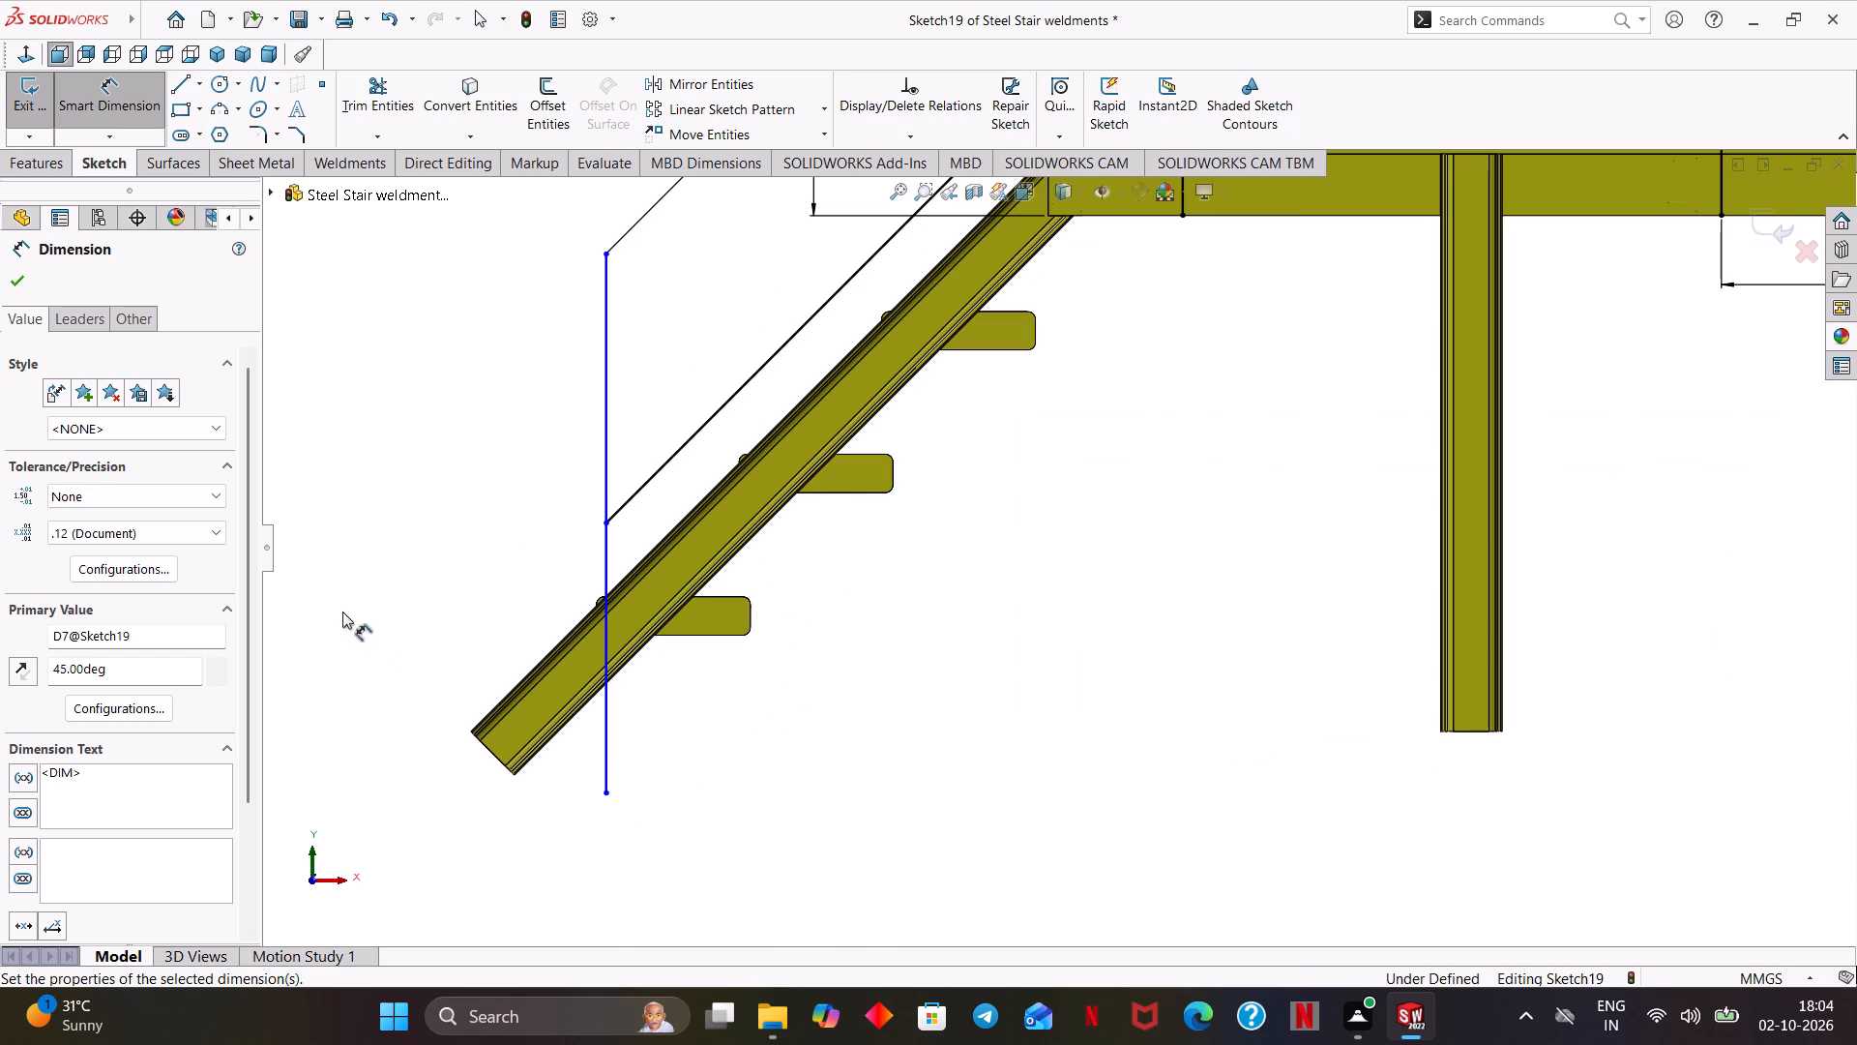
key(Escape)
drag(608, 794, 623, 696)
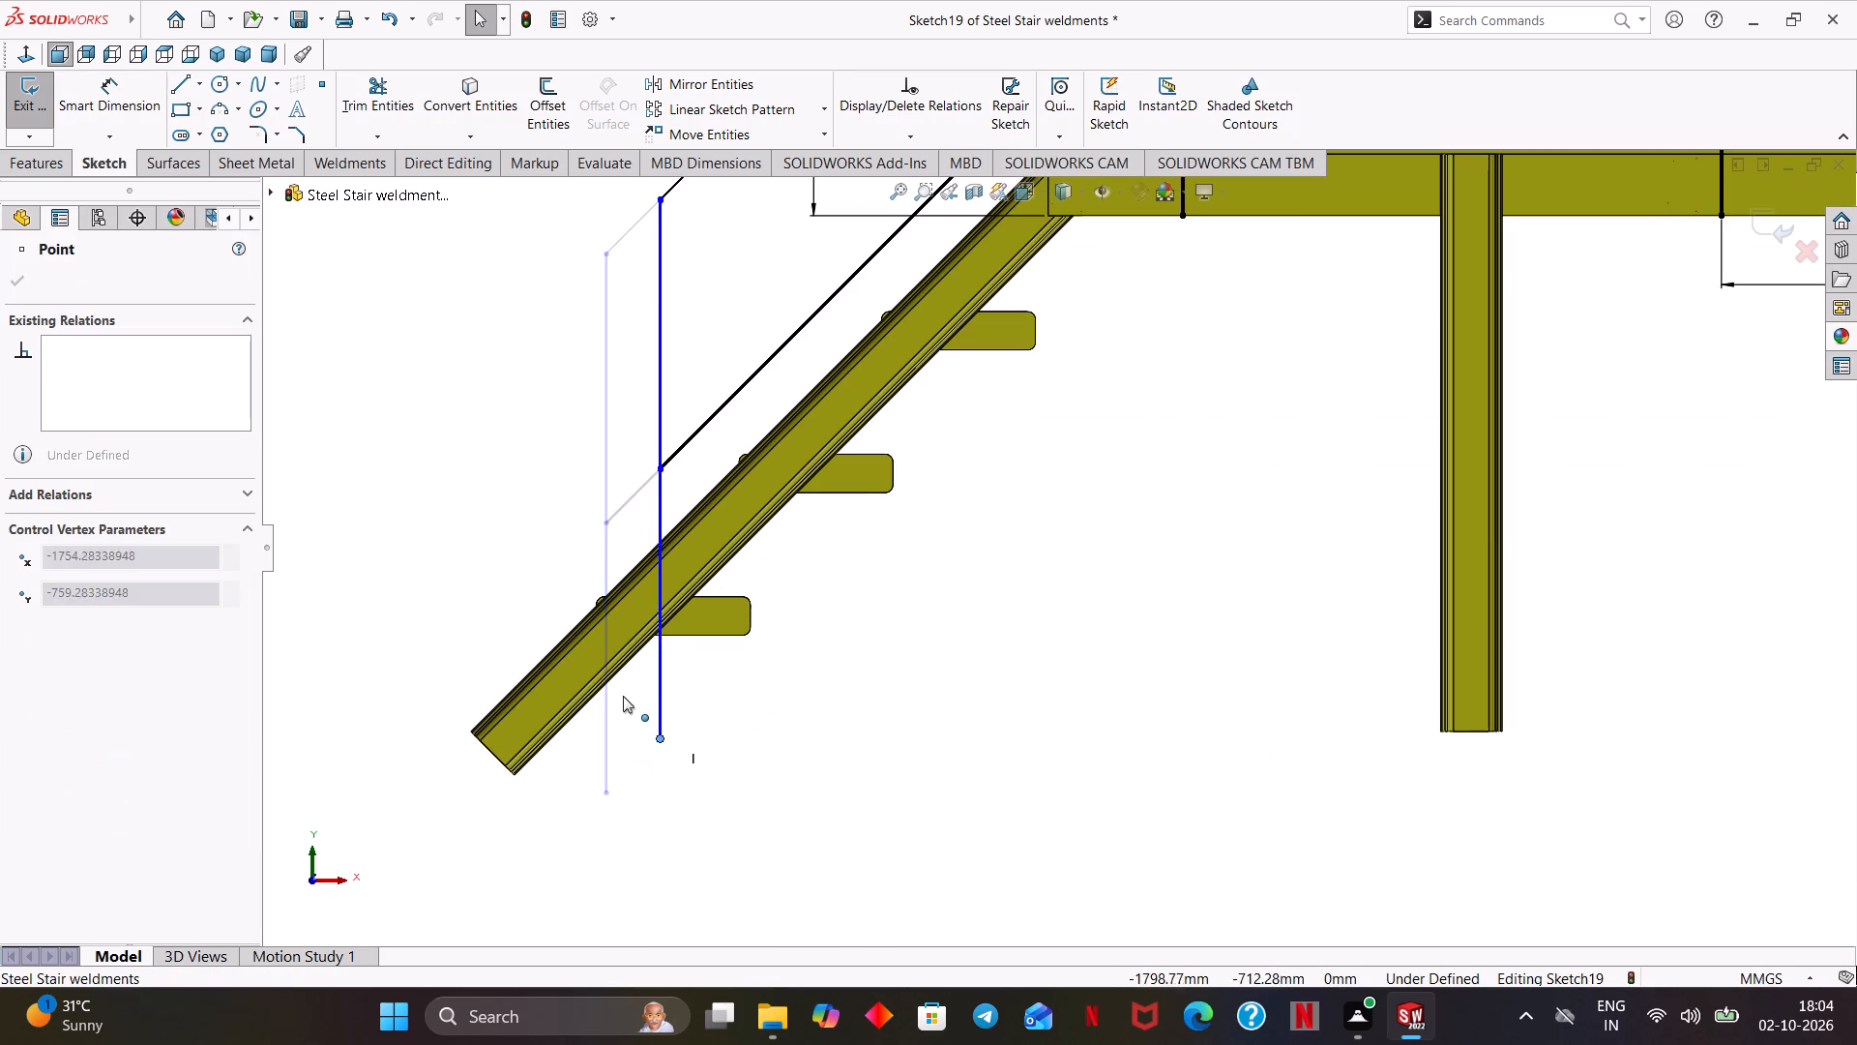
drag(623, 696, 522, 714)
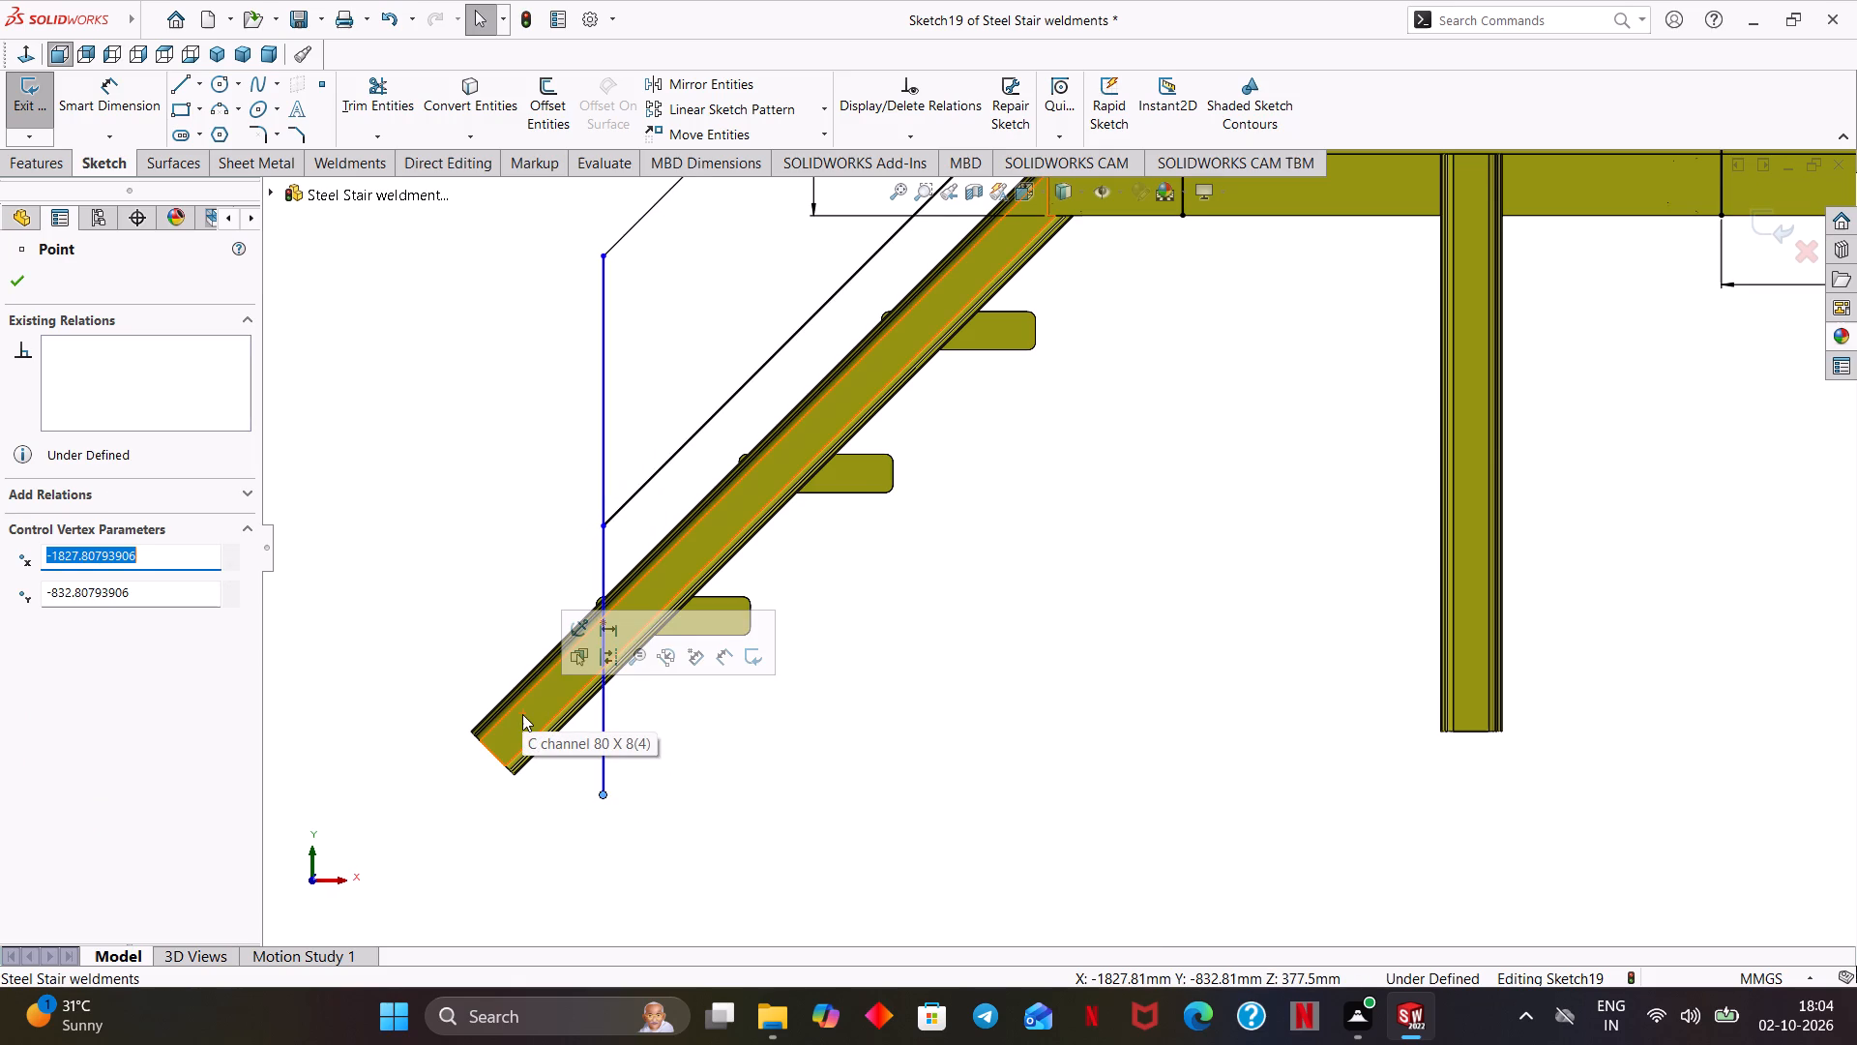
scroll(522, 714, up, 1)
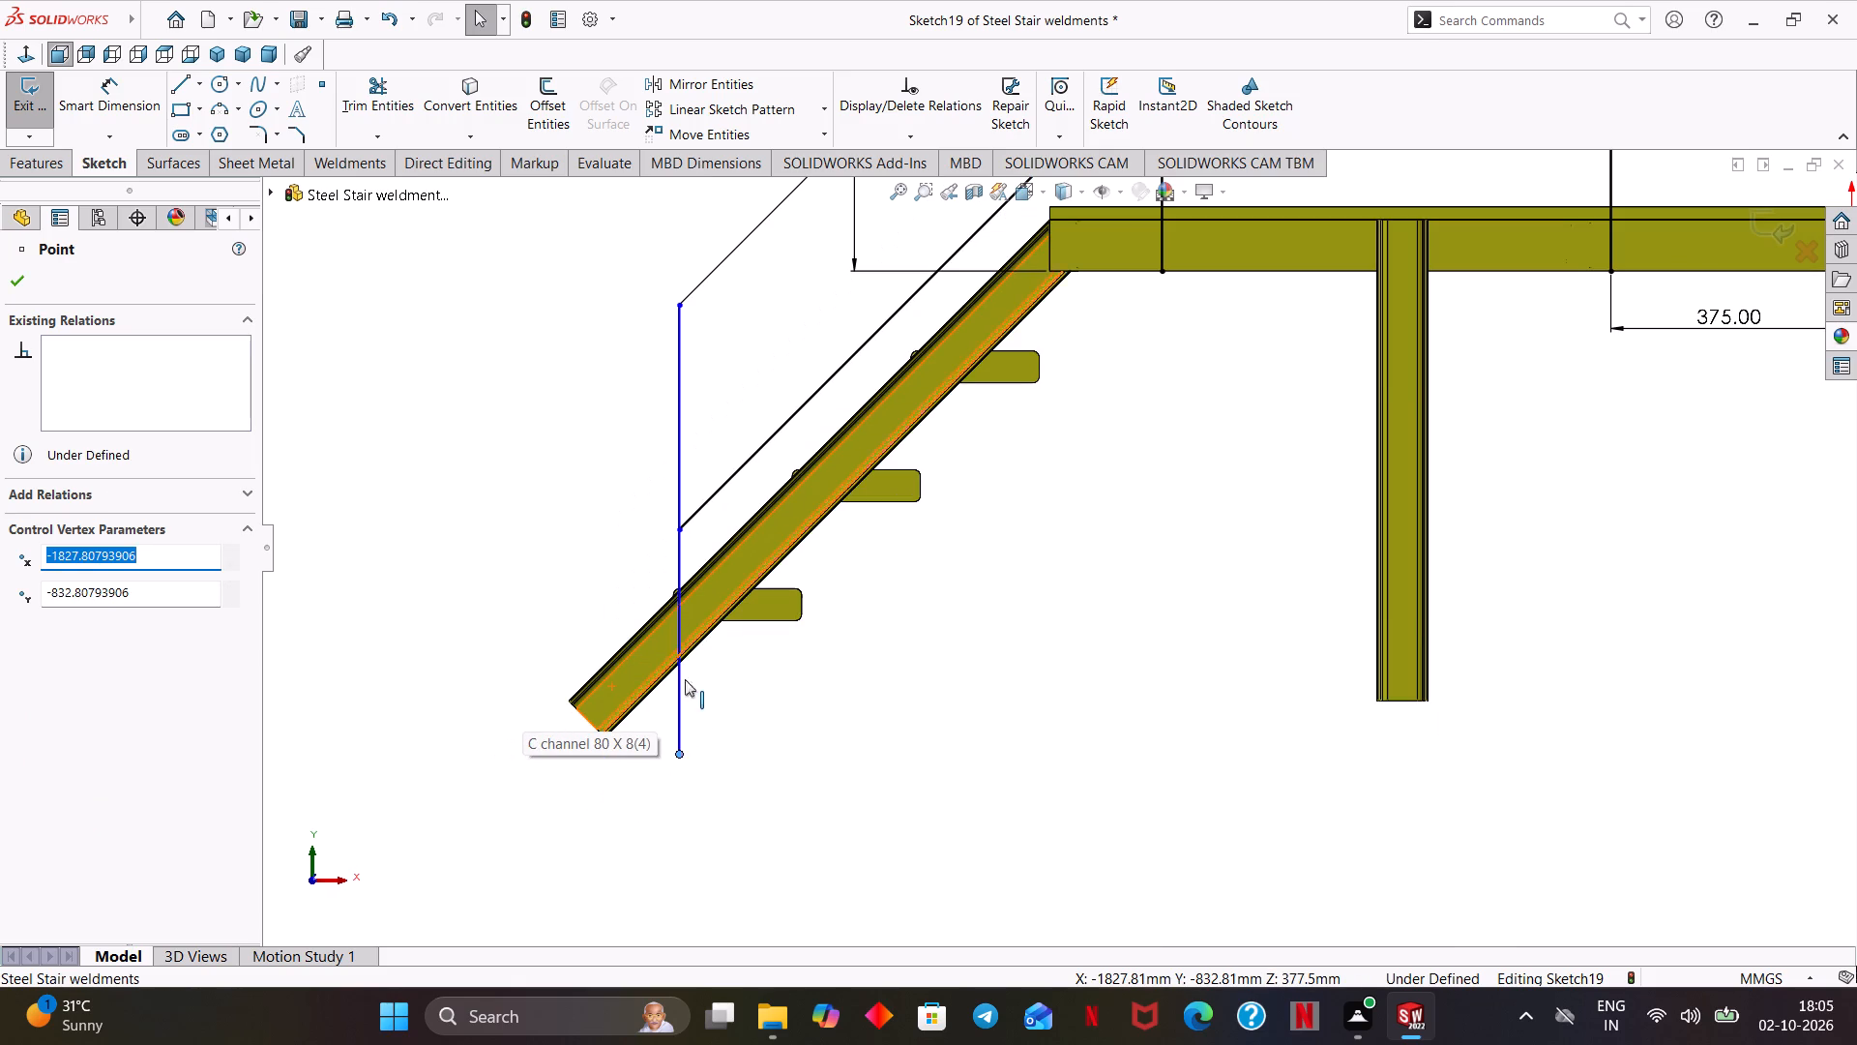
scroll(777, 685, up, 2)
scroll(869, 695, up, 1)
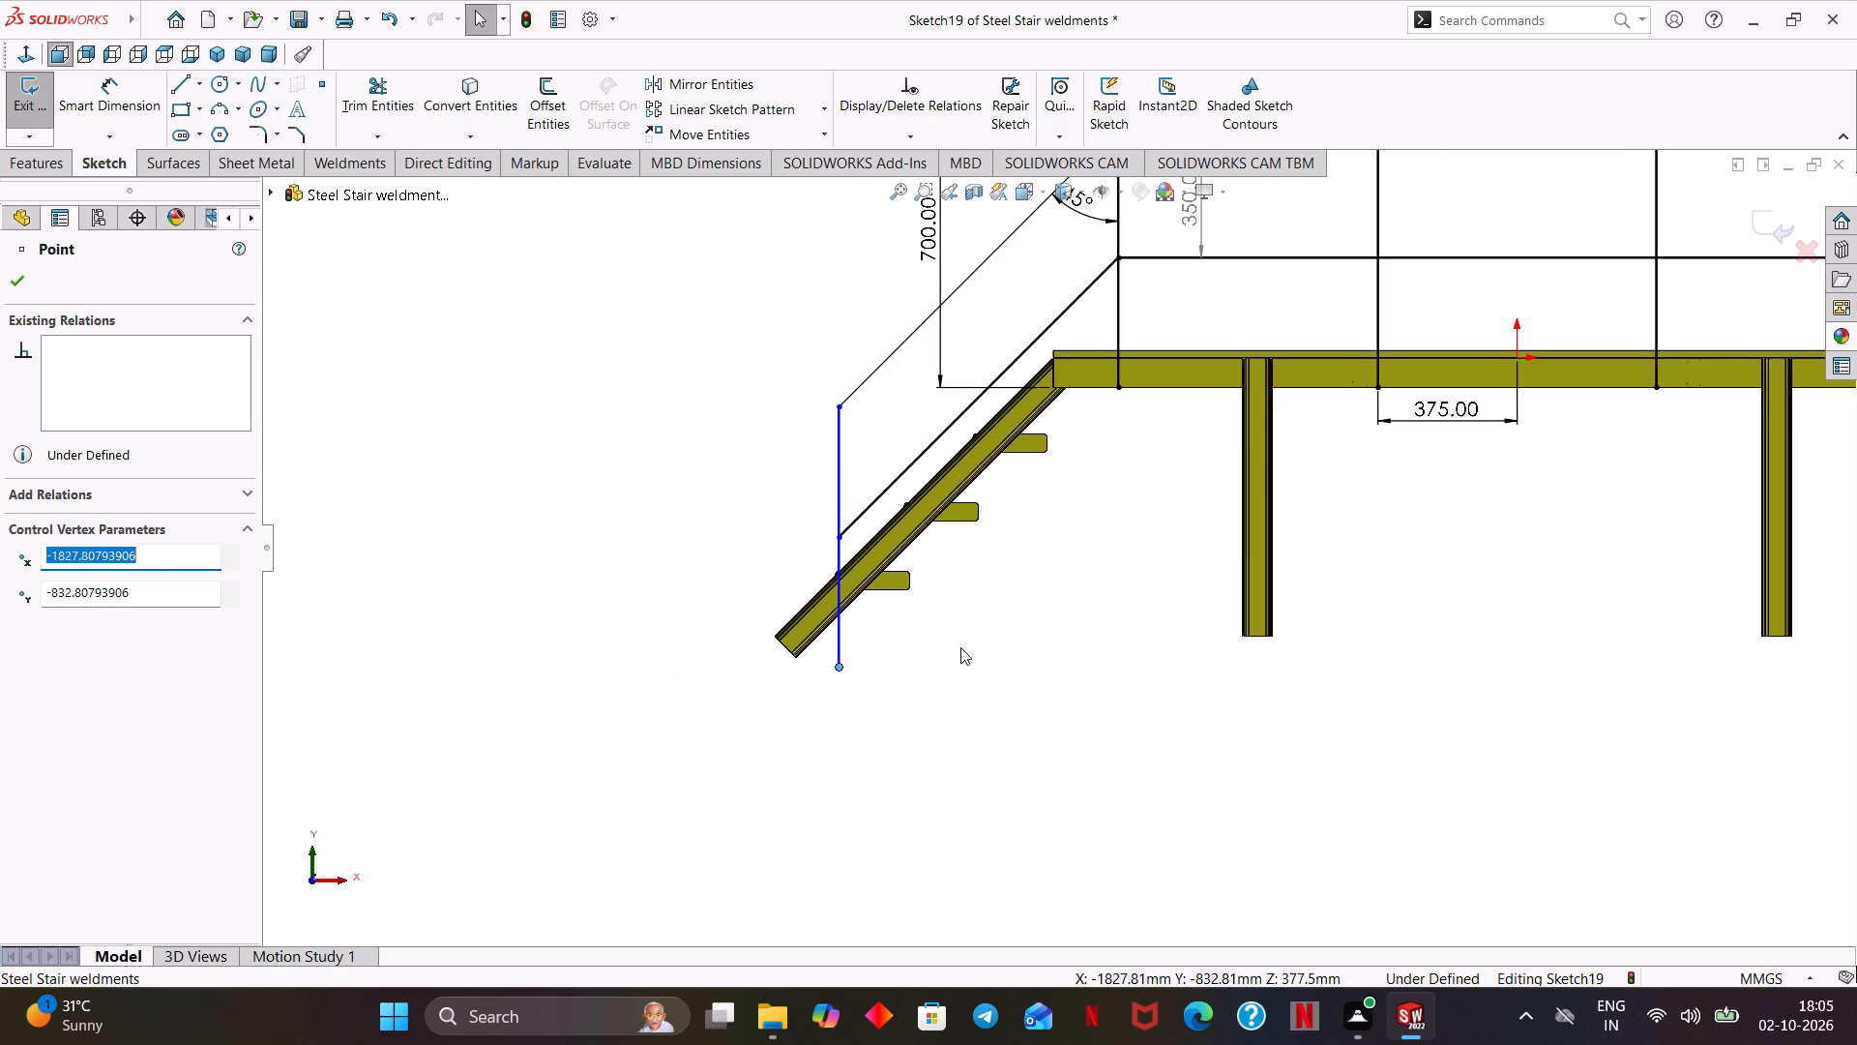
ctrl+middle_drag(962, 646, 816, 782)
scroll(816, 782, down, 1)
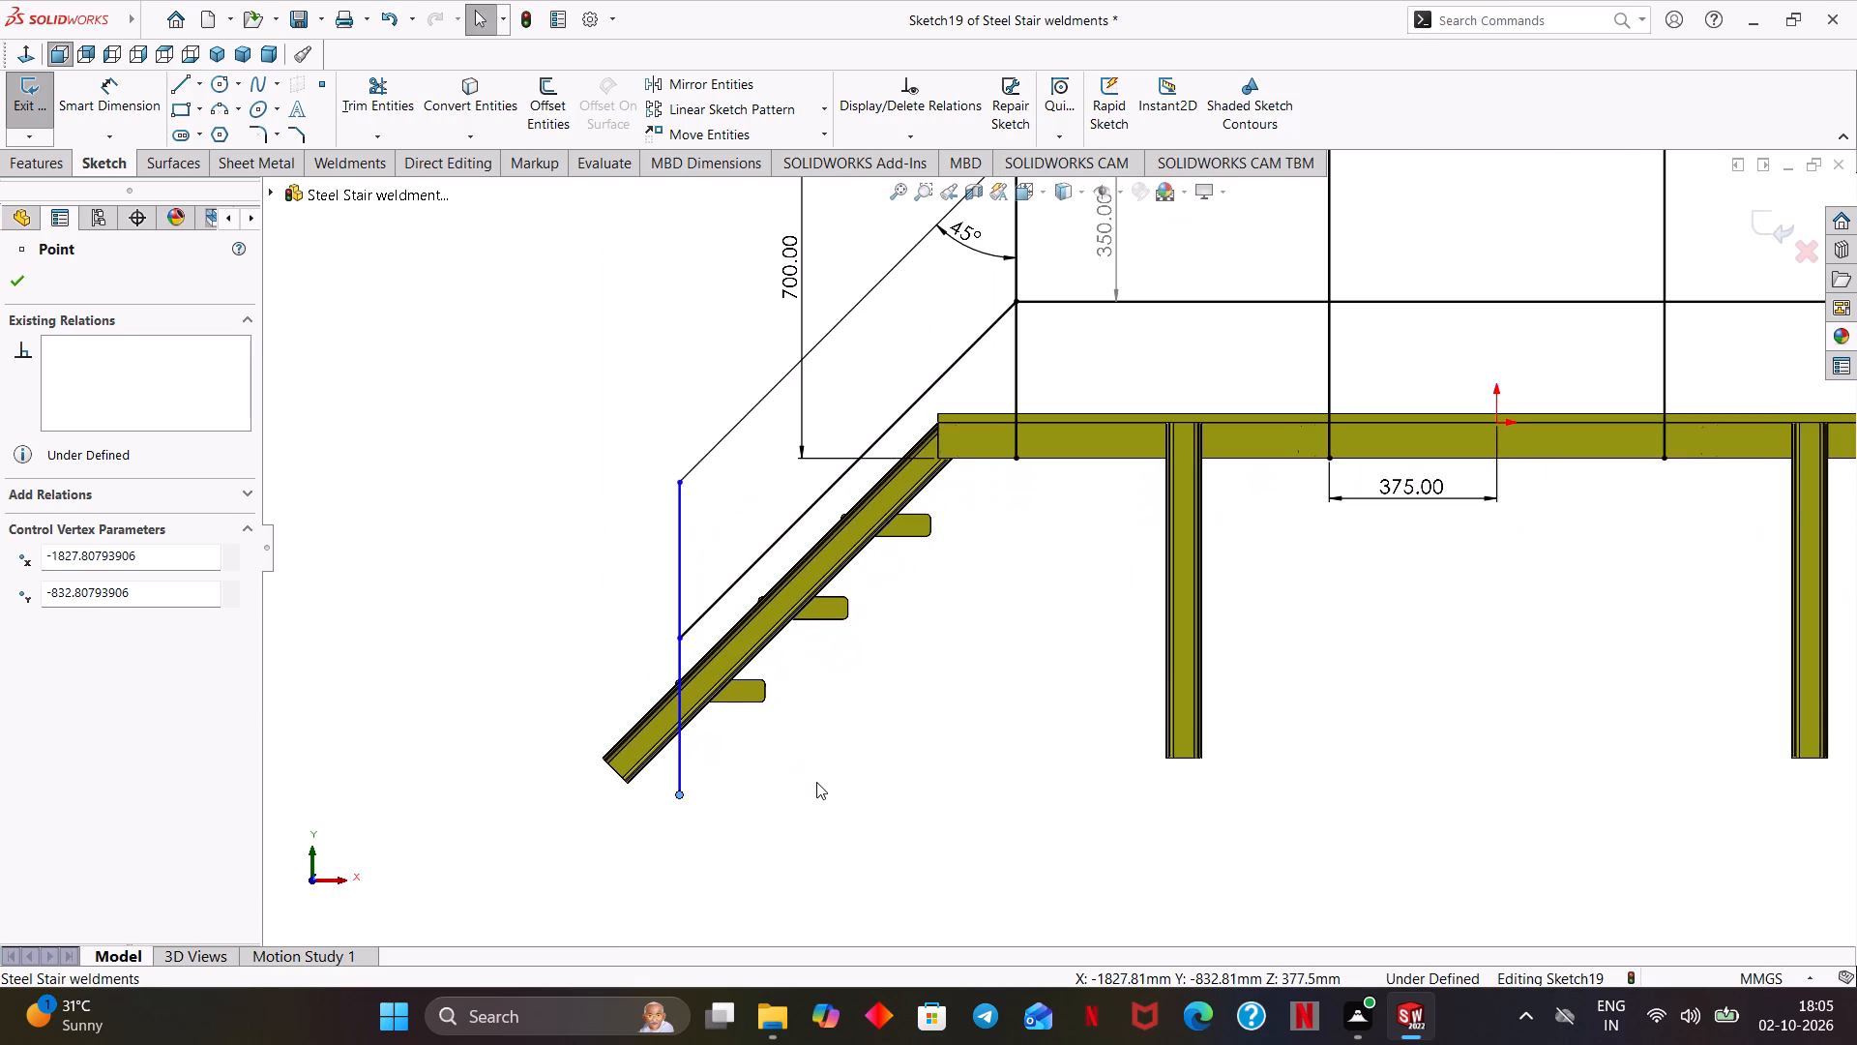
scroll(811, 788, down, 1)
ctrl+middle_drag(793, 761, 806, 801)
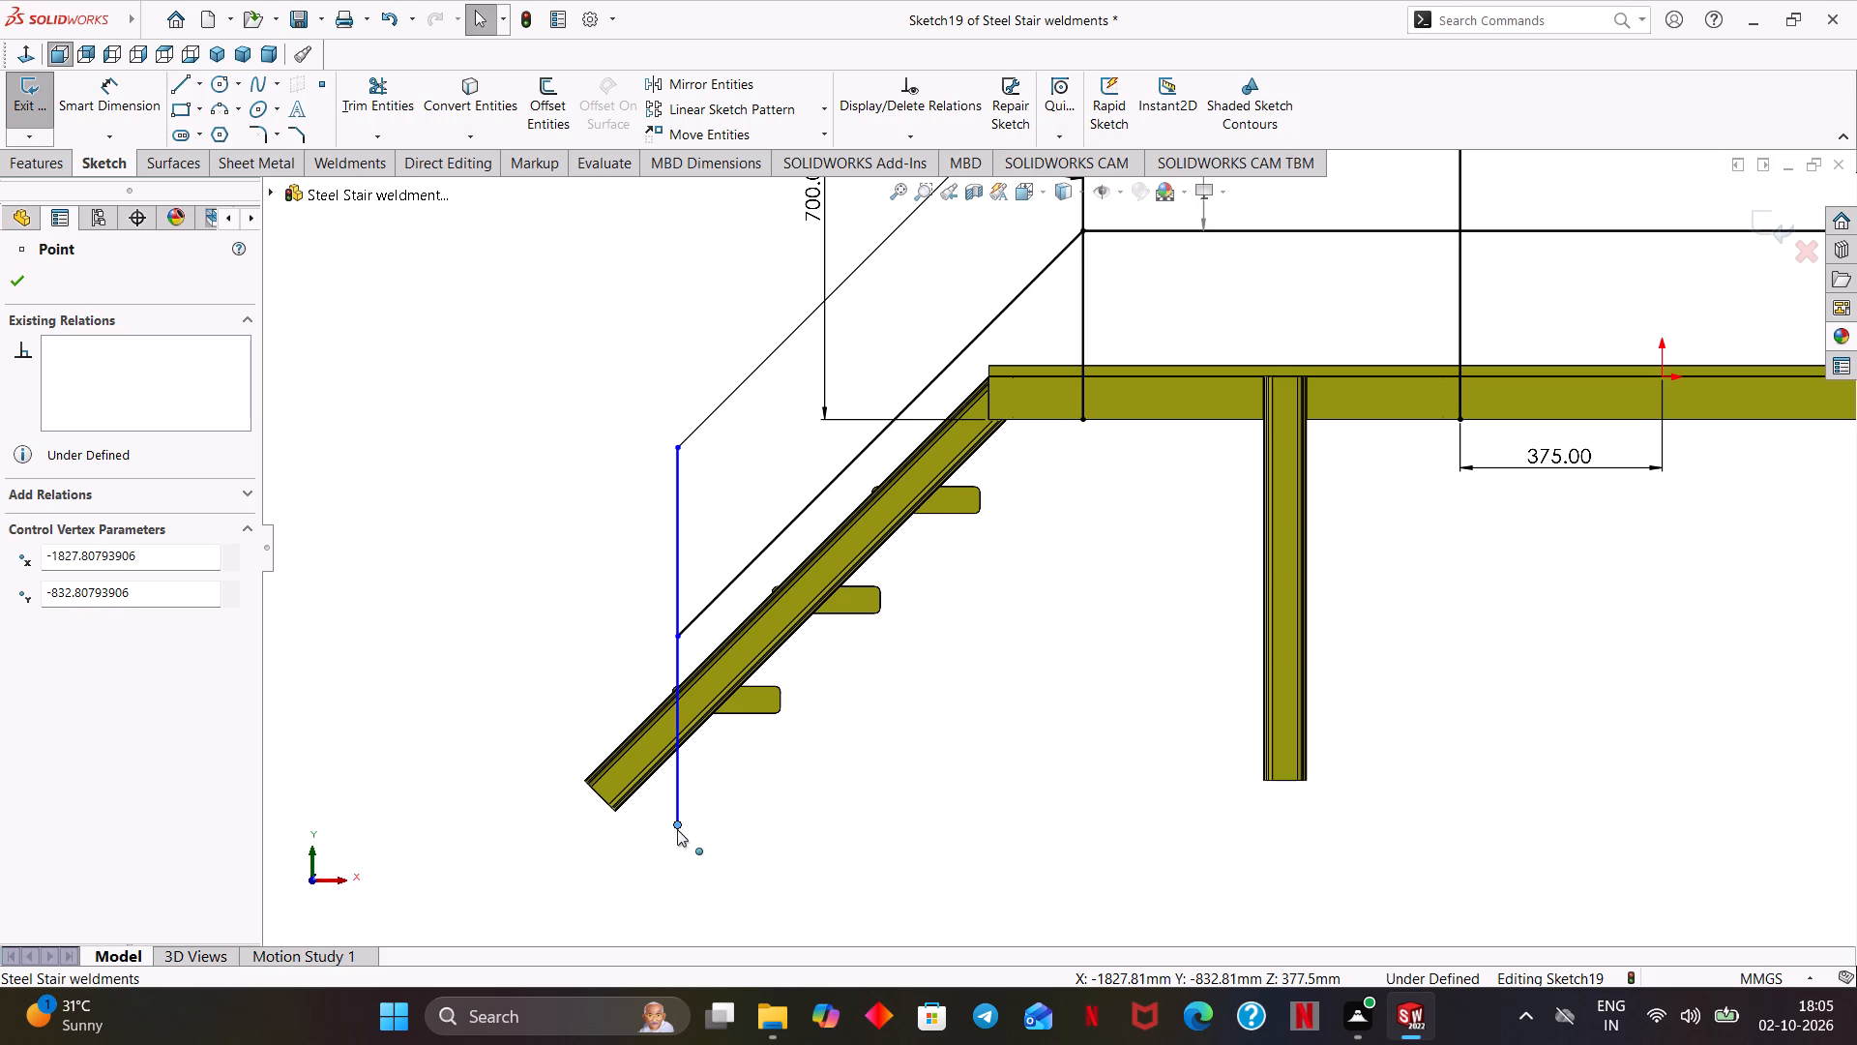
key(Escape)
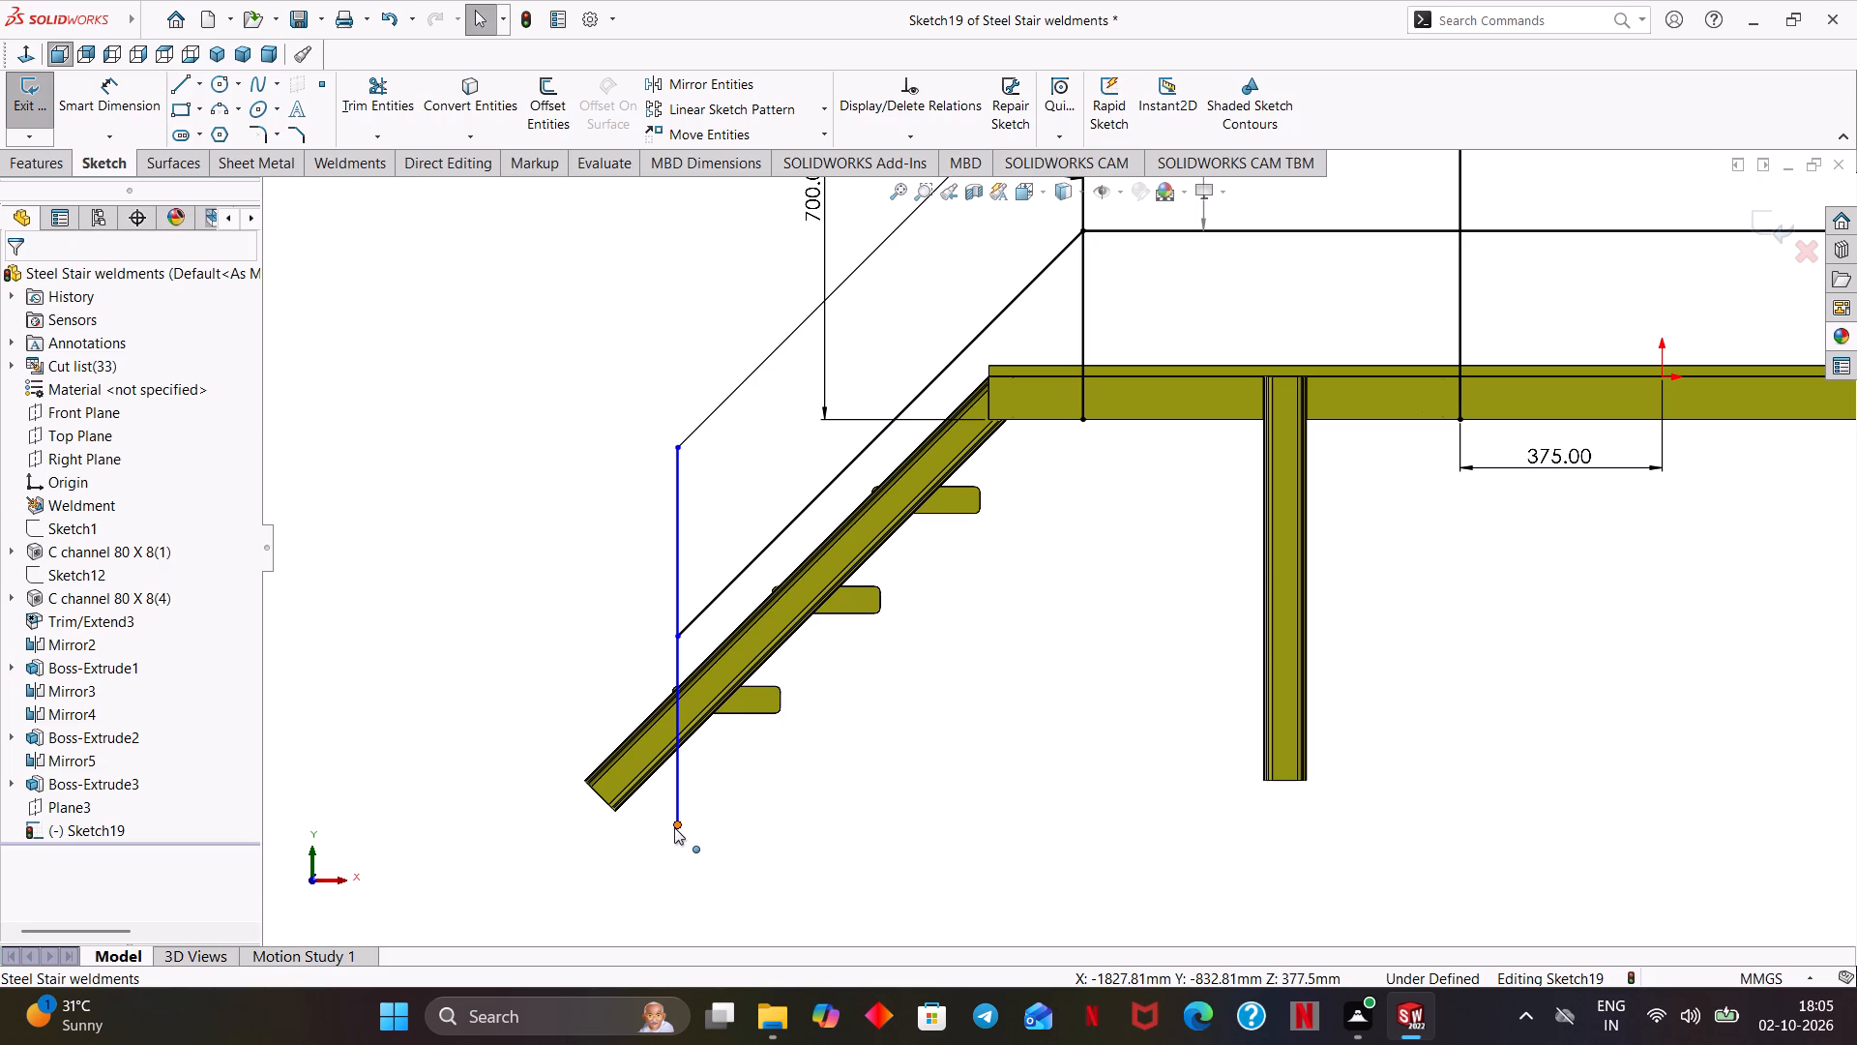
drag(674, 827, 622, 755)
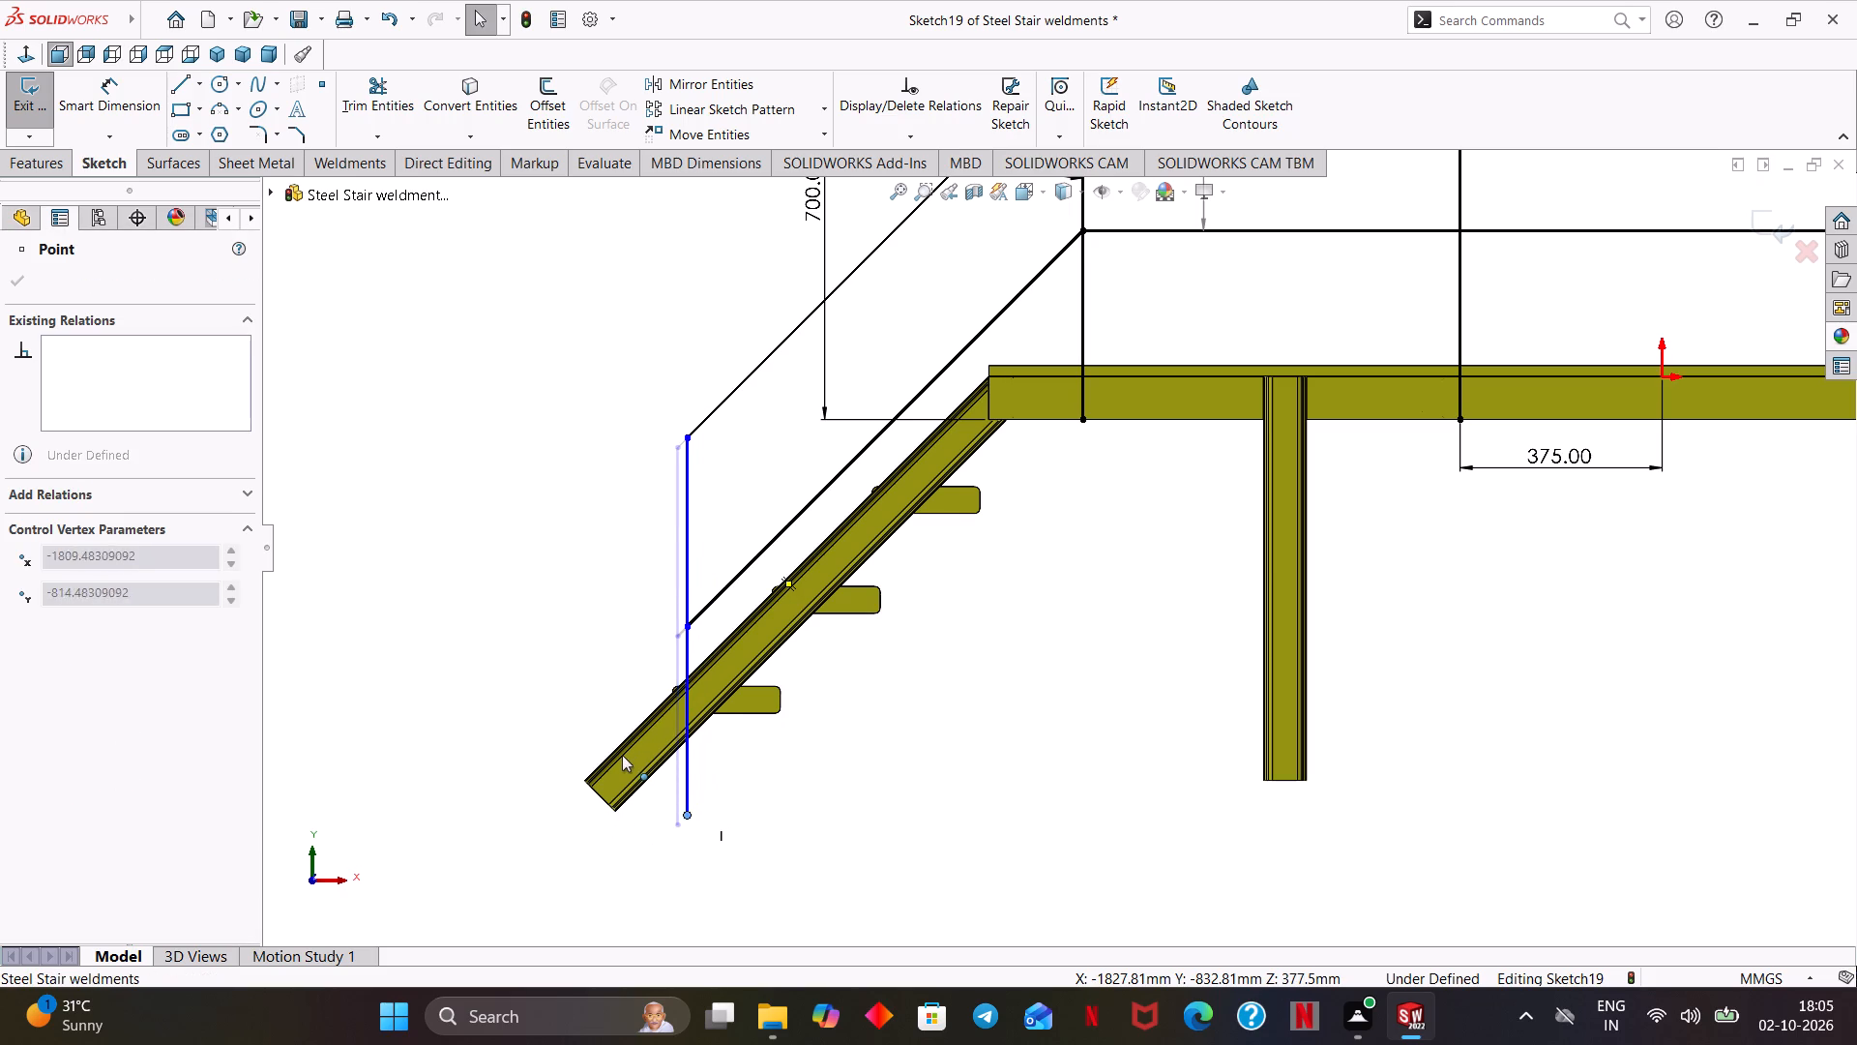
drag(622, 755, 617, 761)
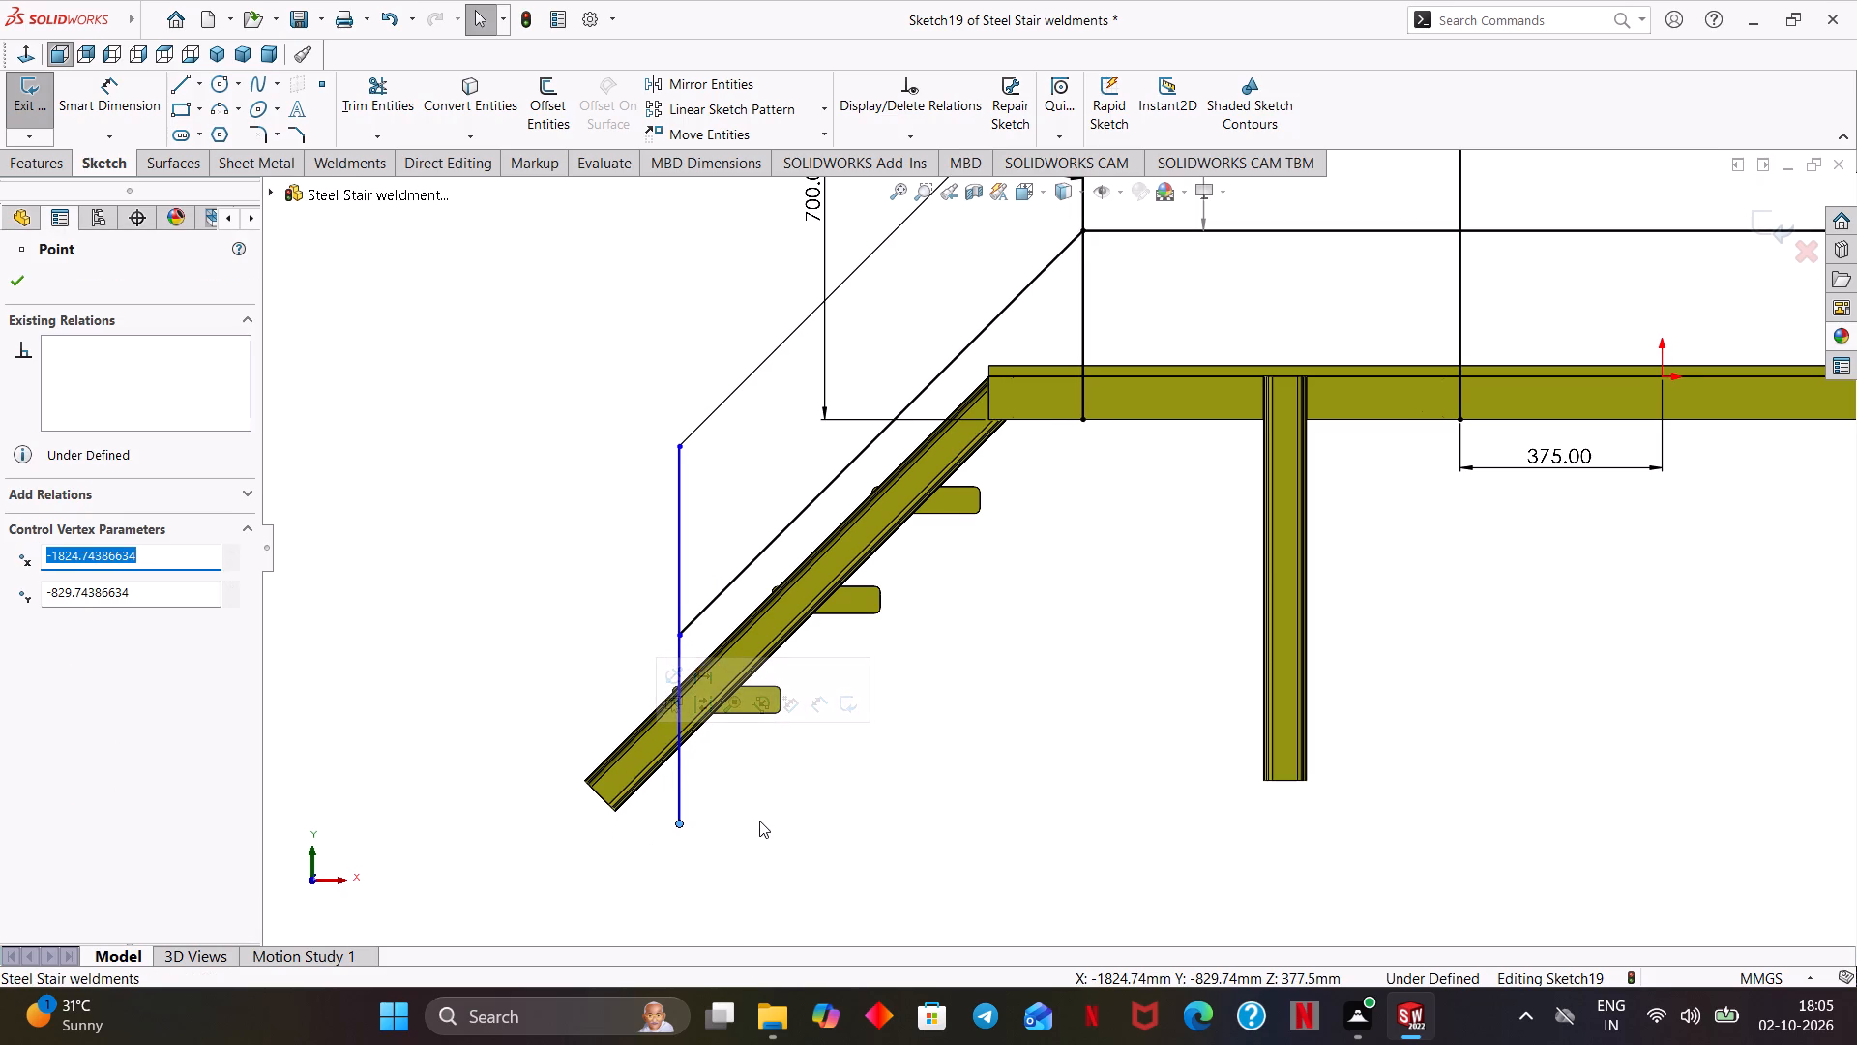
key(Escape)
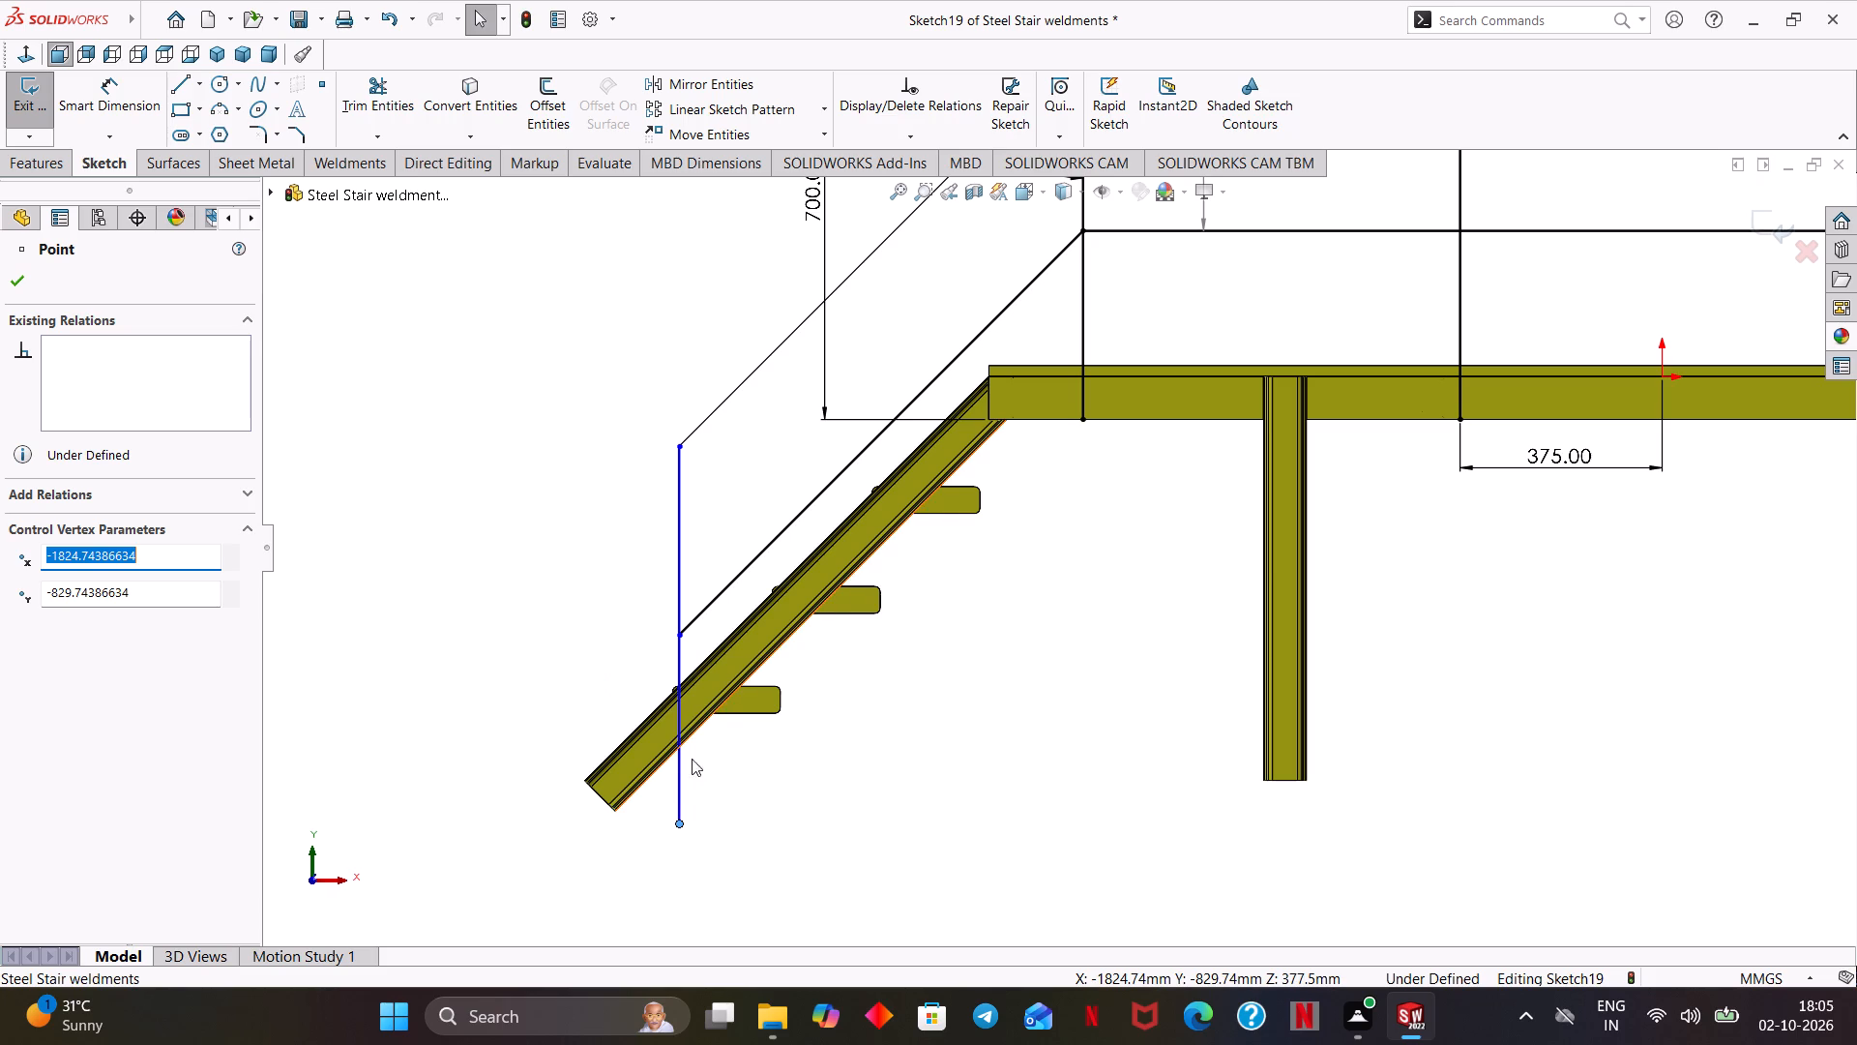
Dimension the lower stair post's bottom end 600 mm vertically below the deck beam's bottom edge and shift the dimension toward the support column.
click(94, 114)
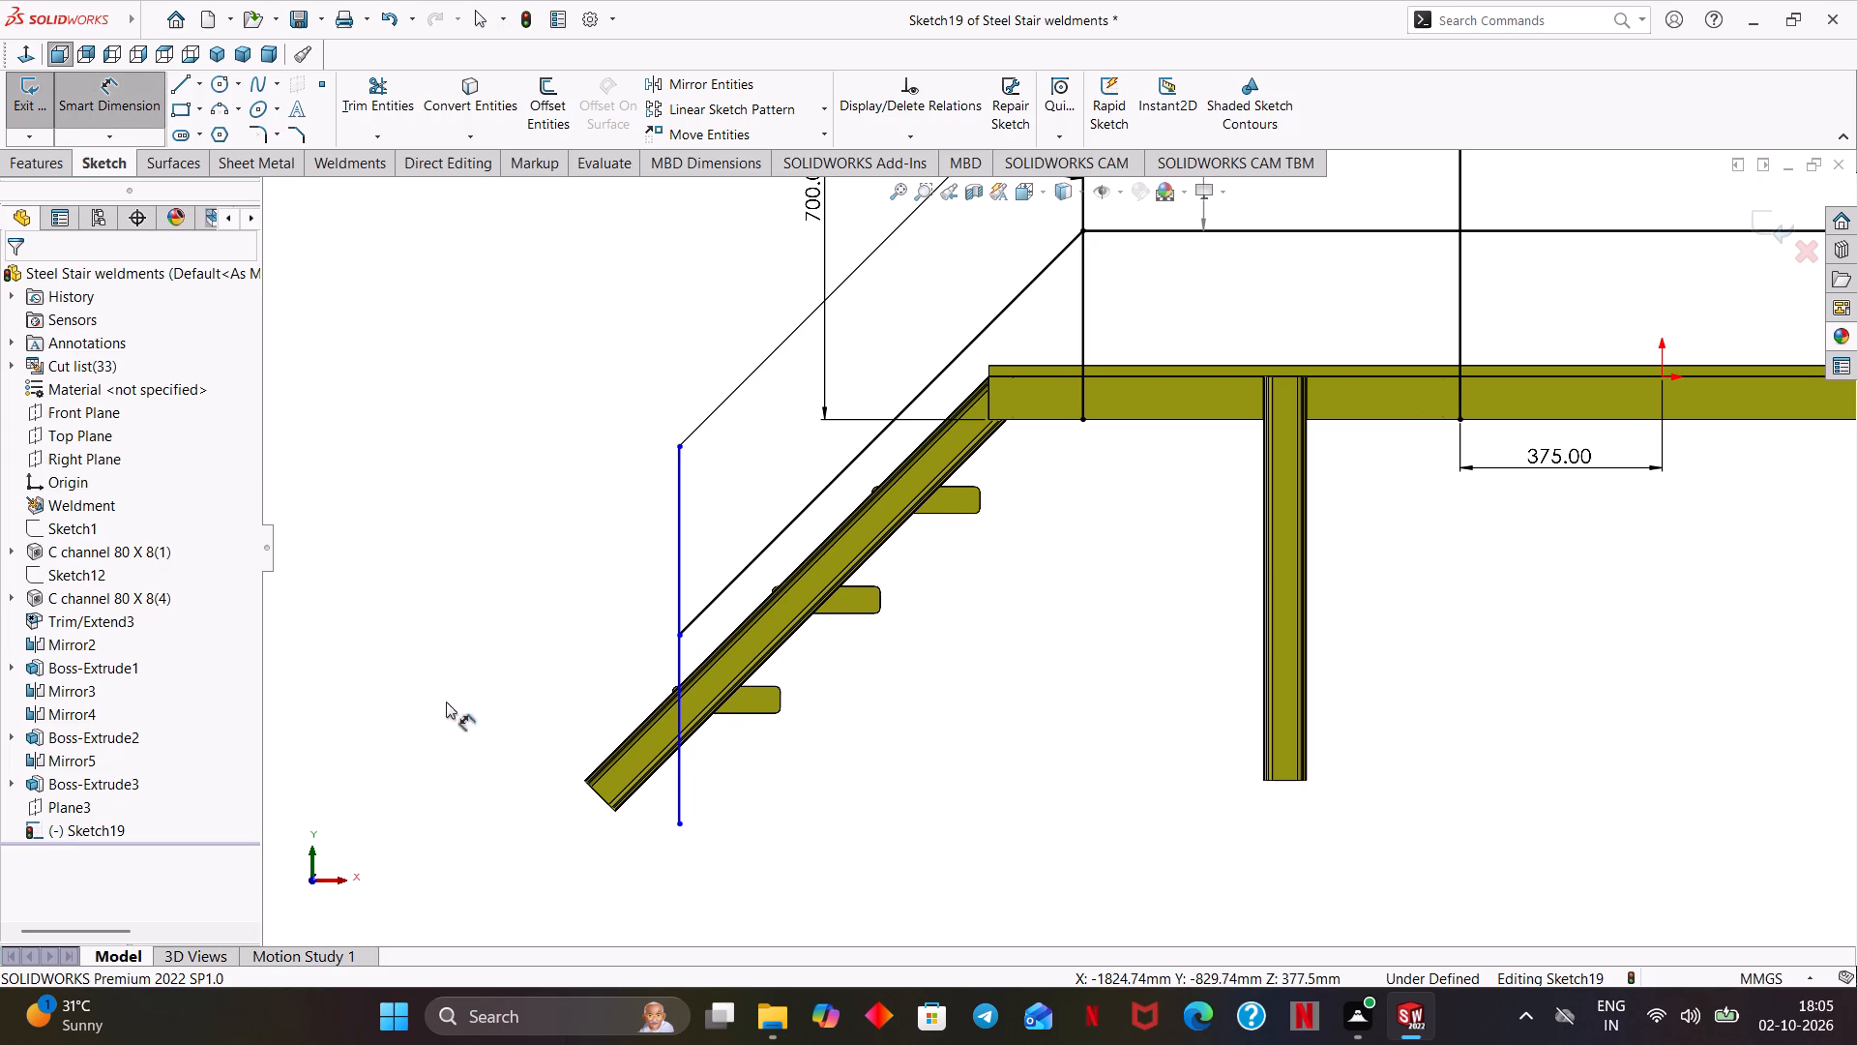
click(677, 821)
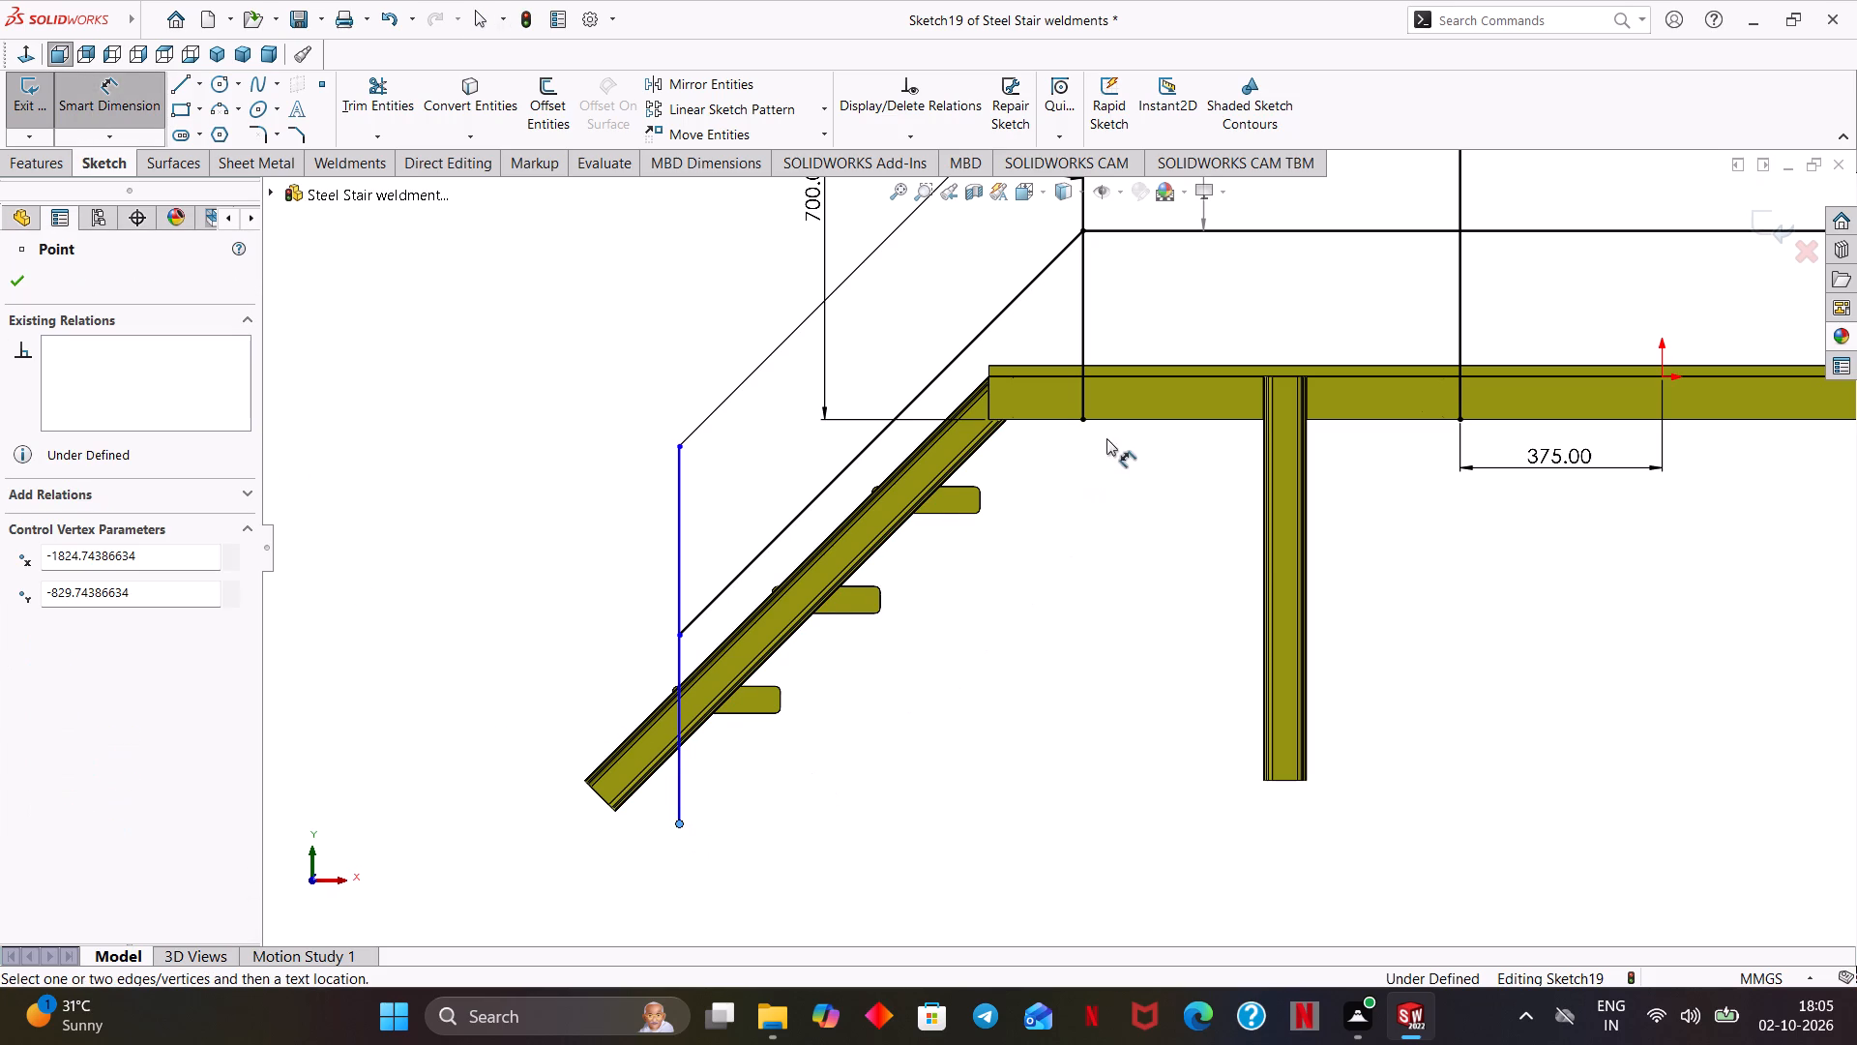
click(1135, 420)
click(993, 719)
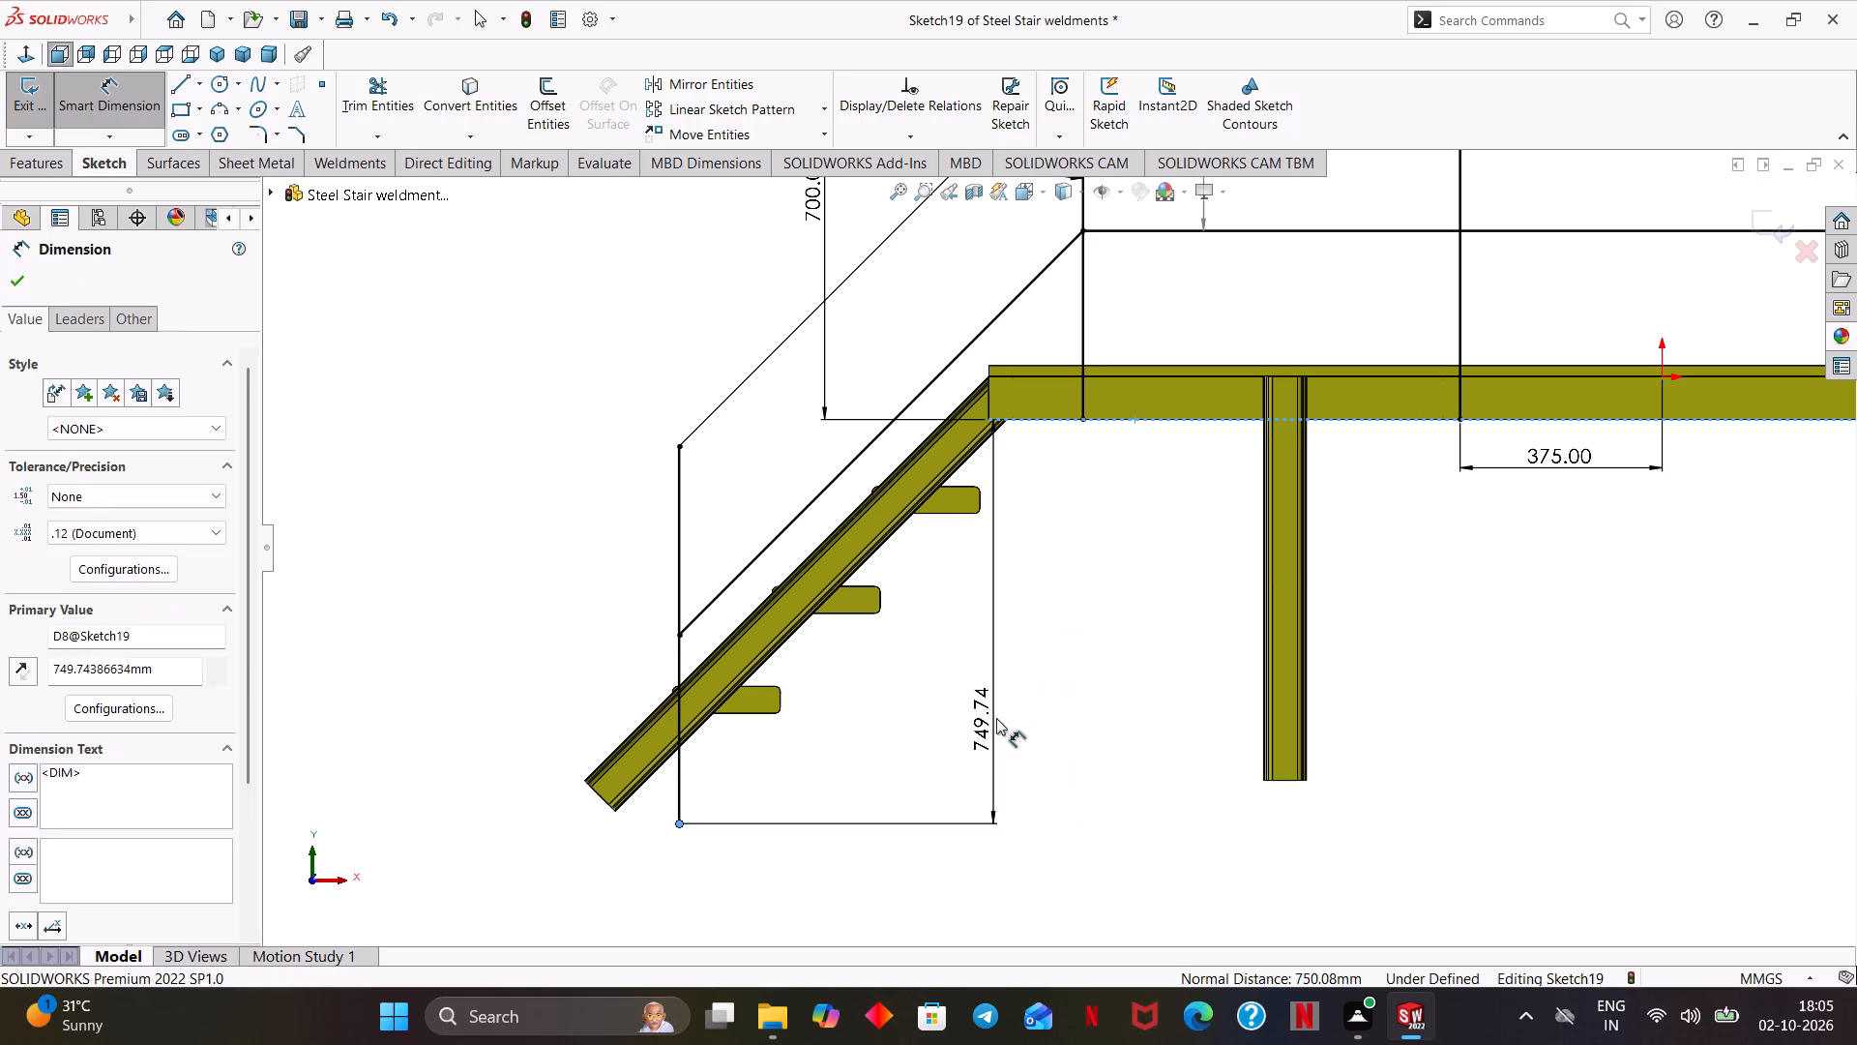
text(600)
key(Return)
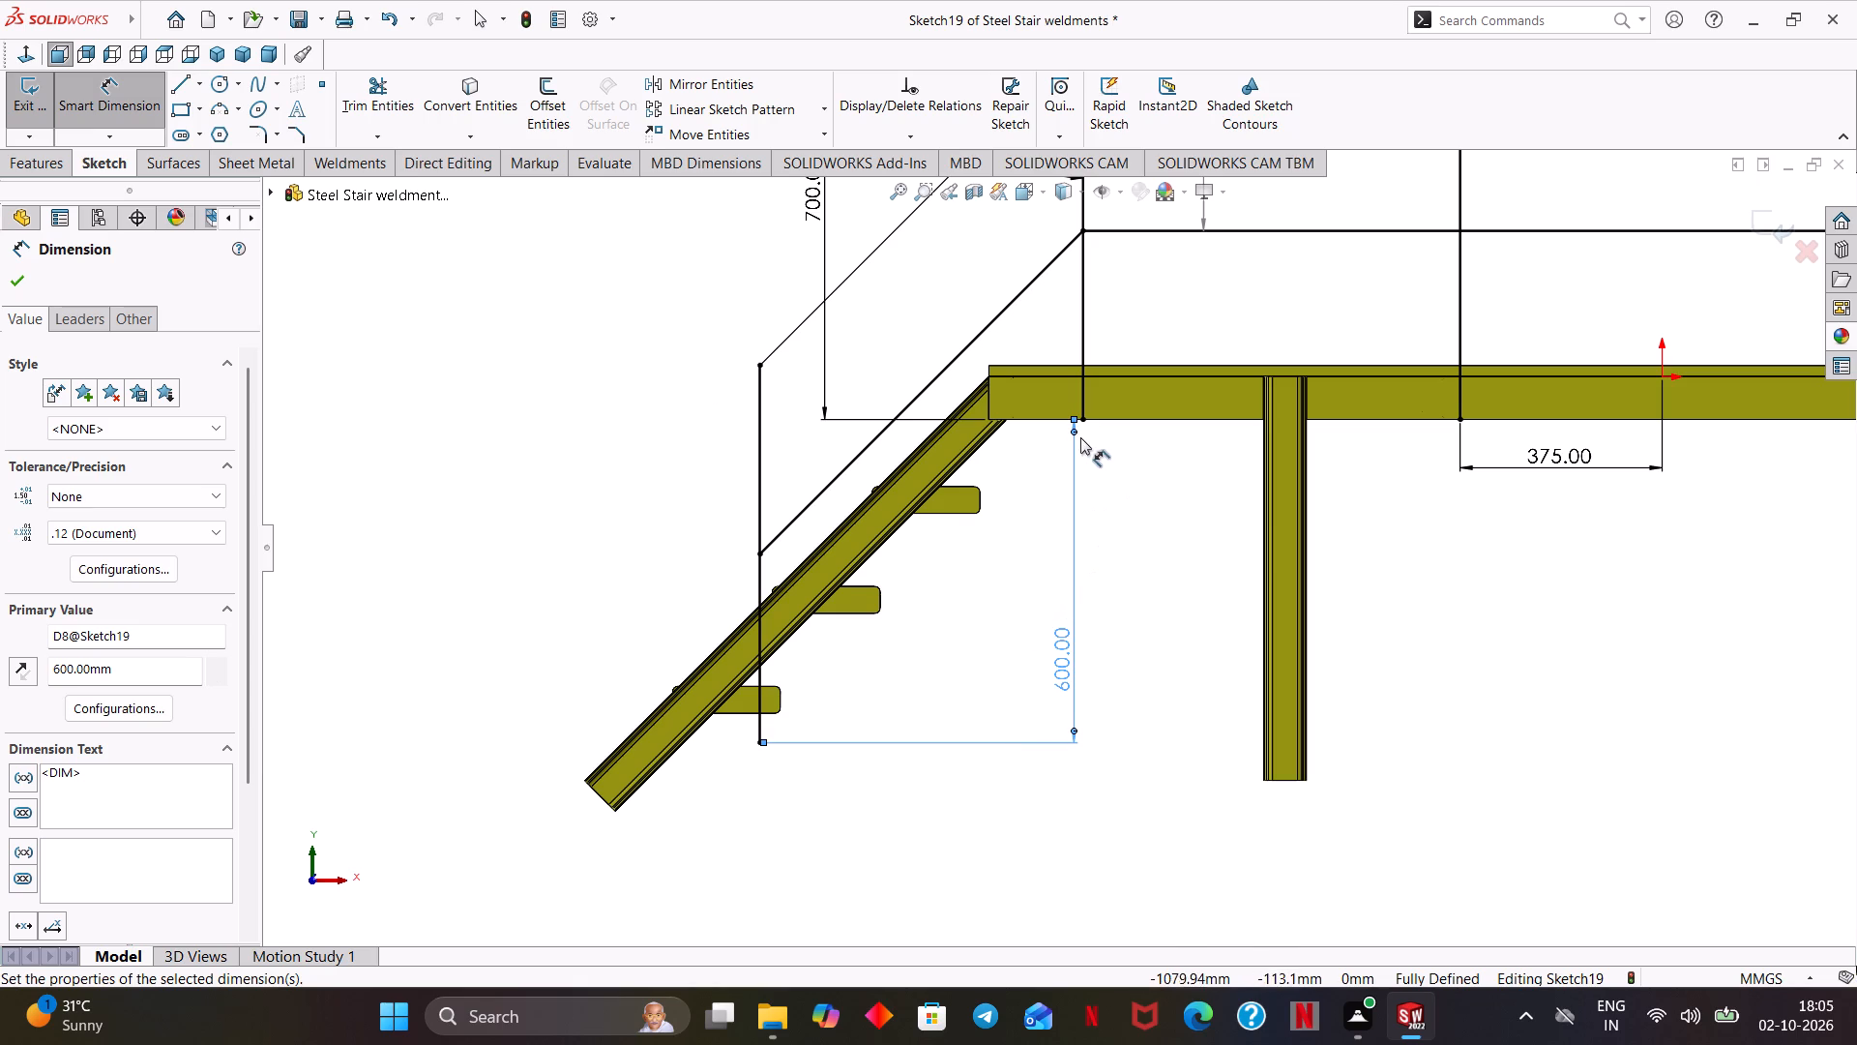
drag(1051, 667, 1109, 655)
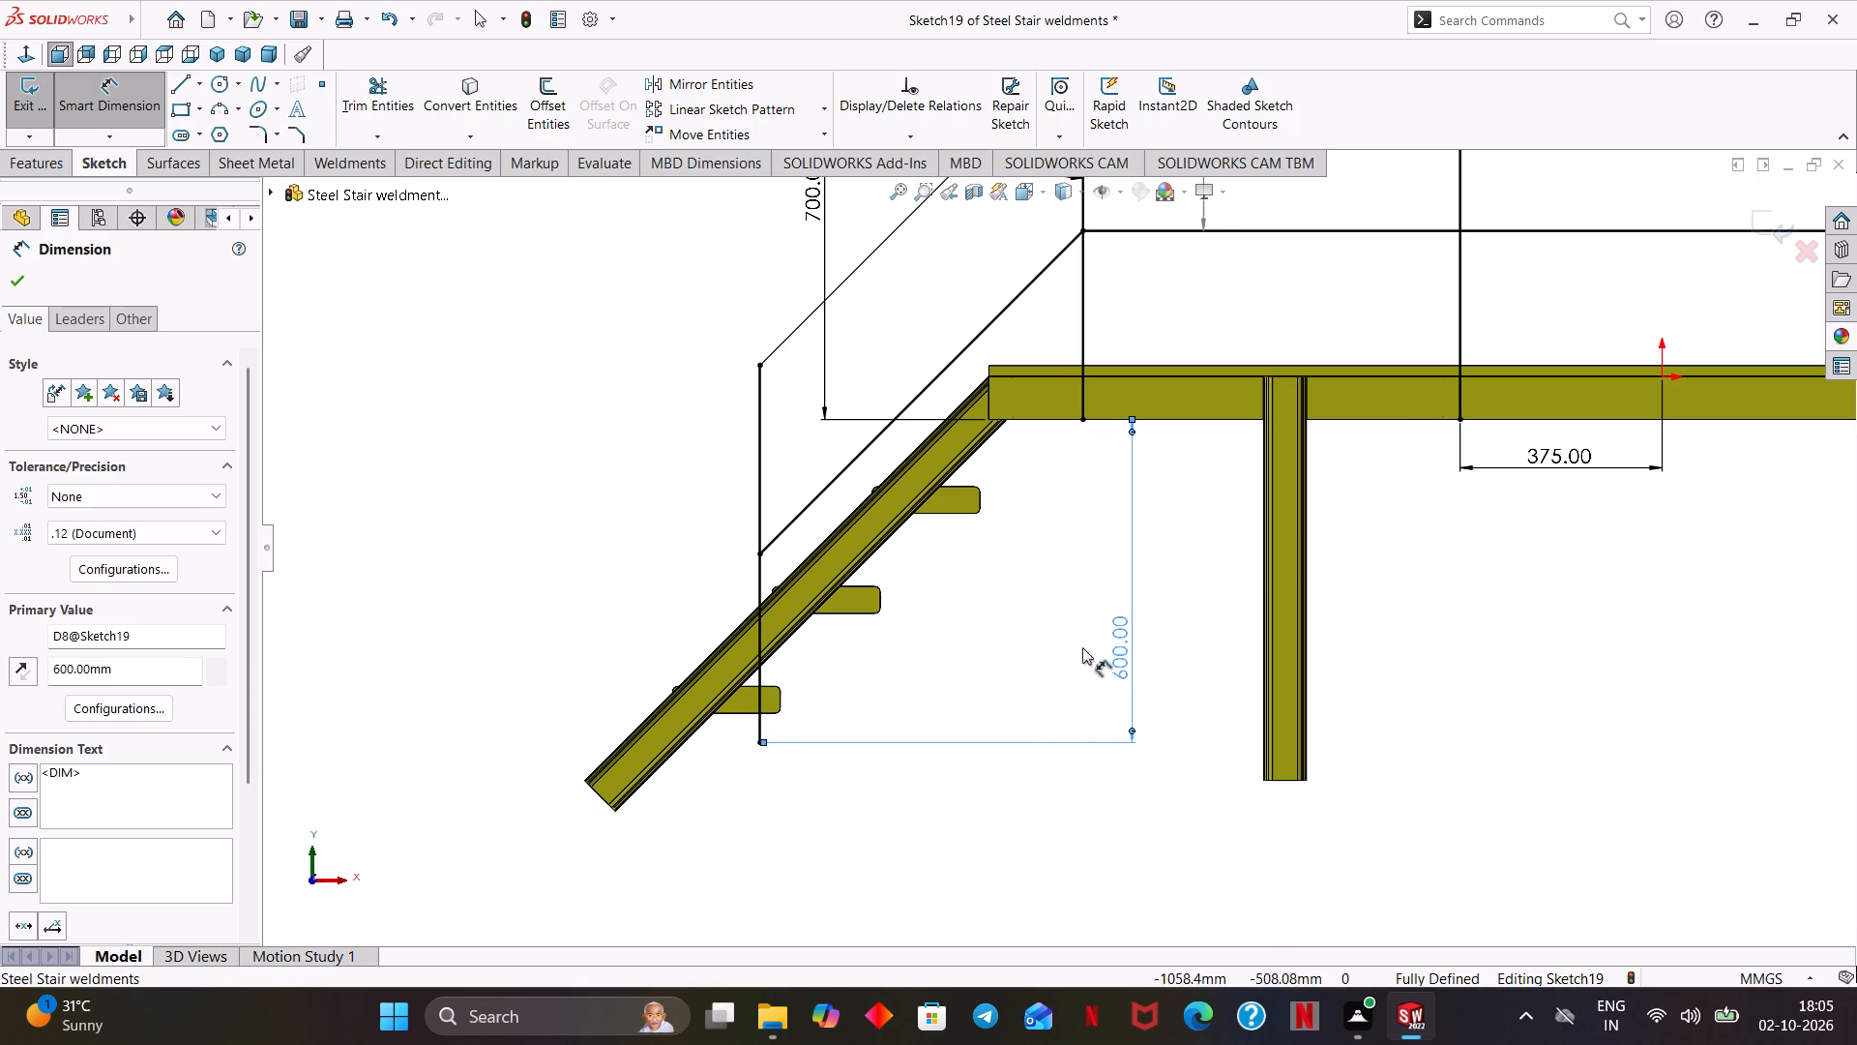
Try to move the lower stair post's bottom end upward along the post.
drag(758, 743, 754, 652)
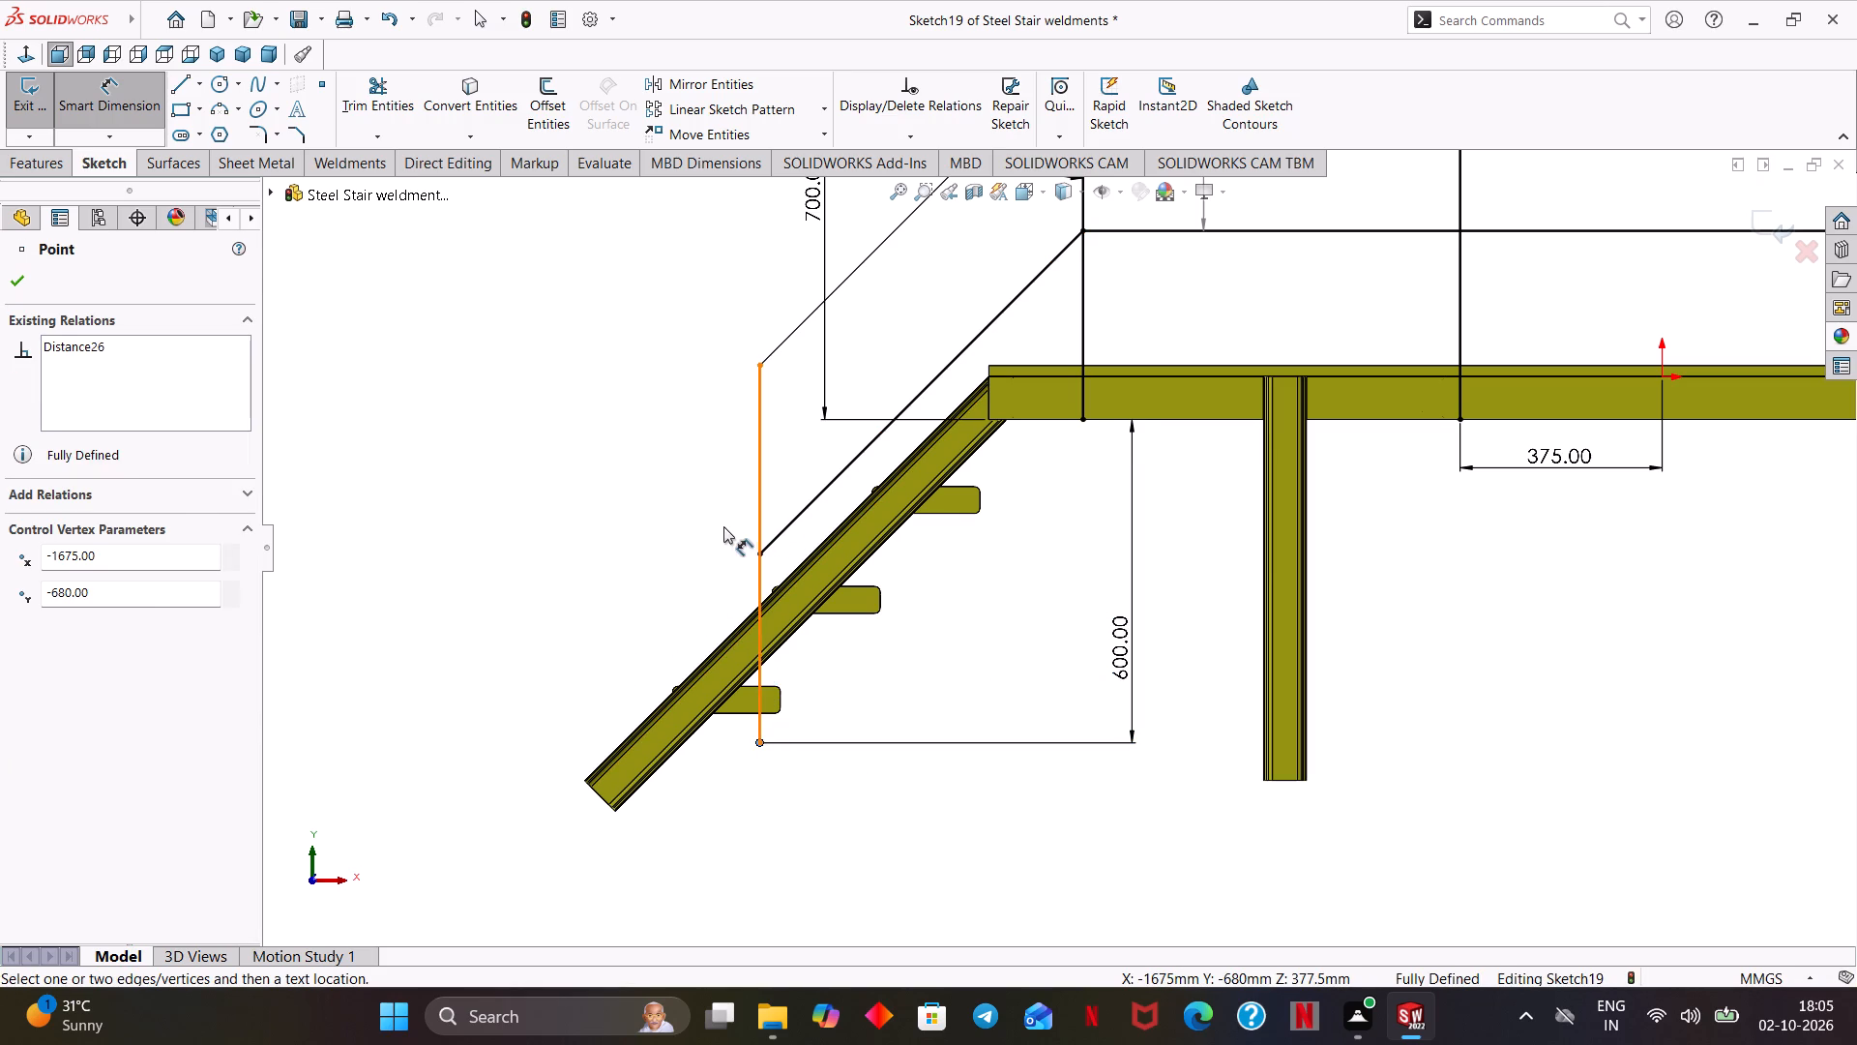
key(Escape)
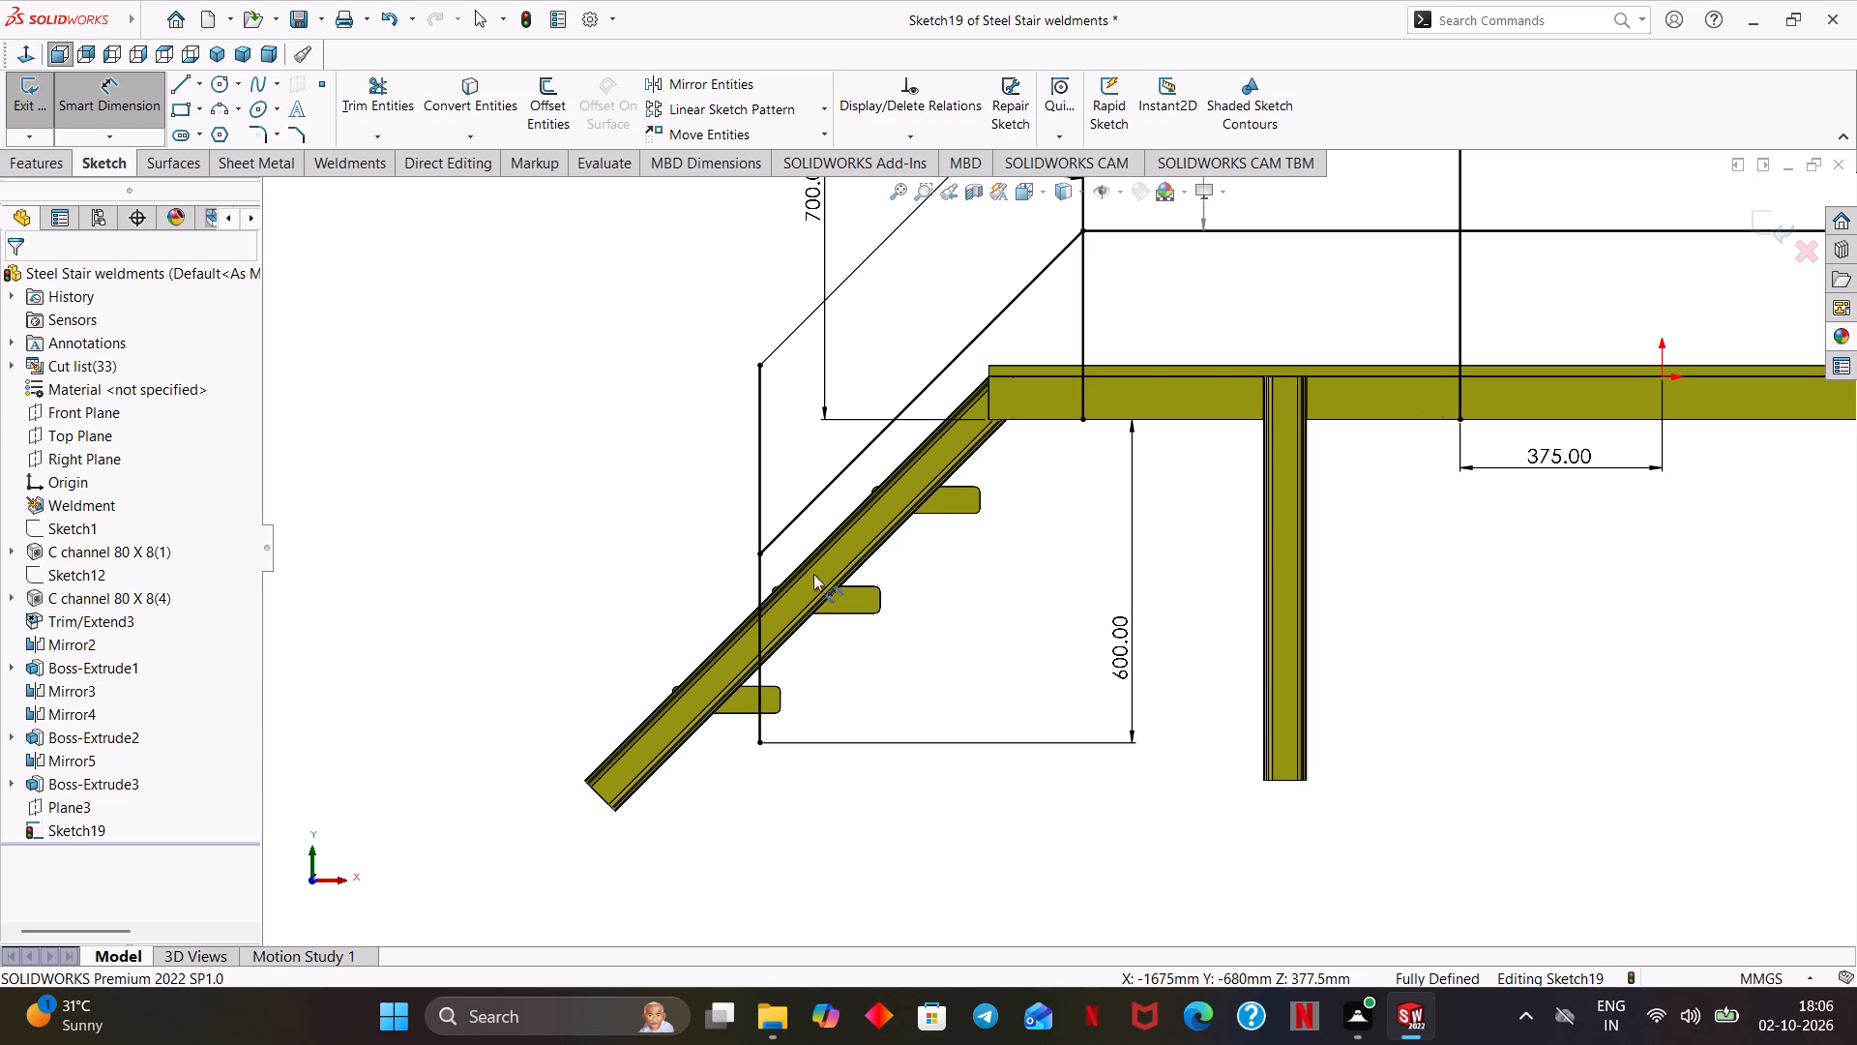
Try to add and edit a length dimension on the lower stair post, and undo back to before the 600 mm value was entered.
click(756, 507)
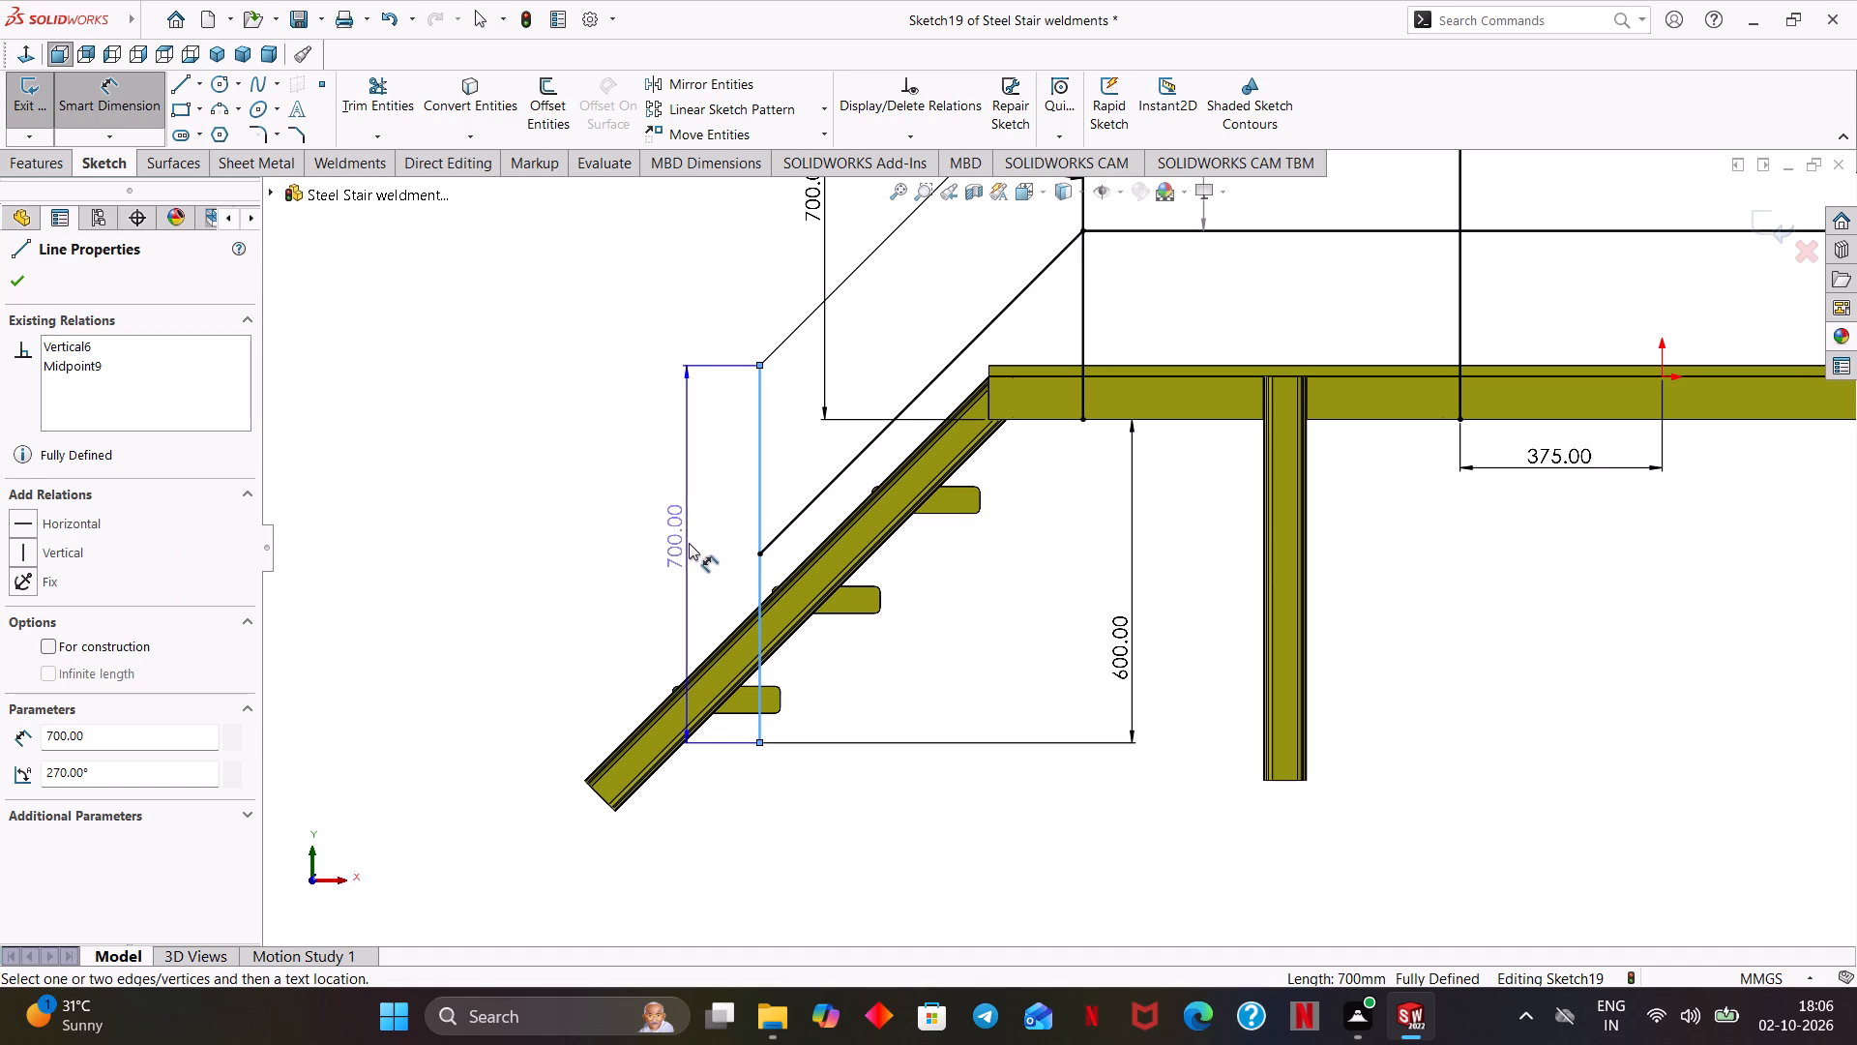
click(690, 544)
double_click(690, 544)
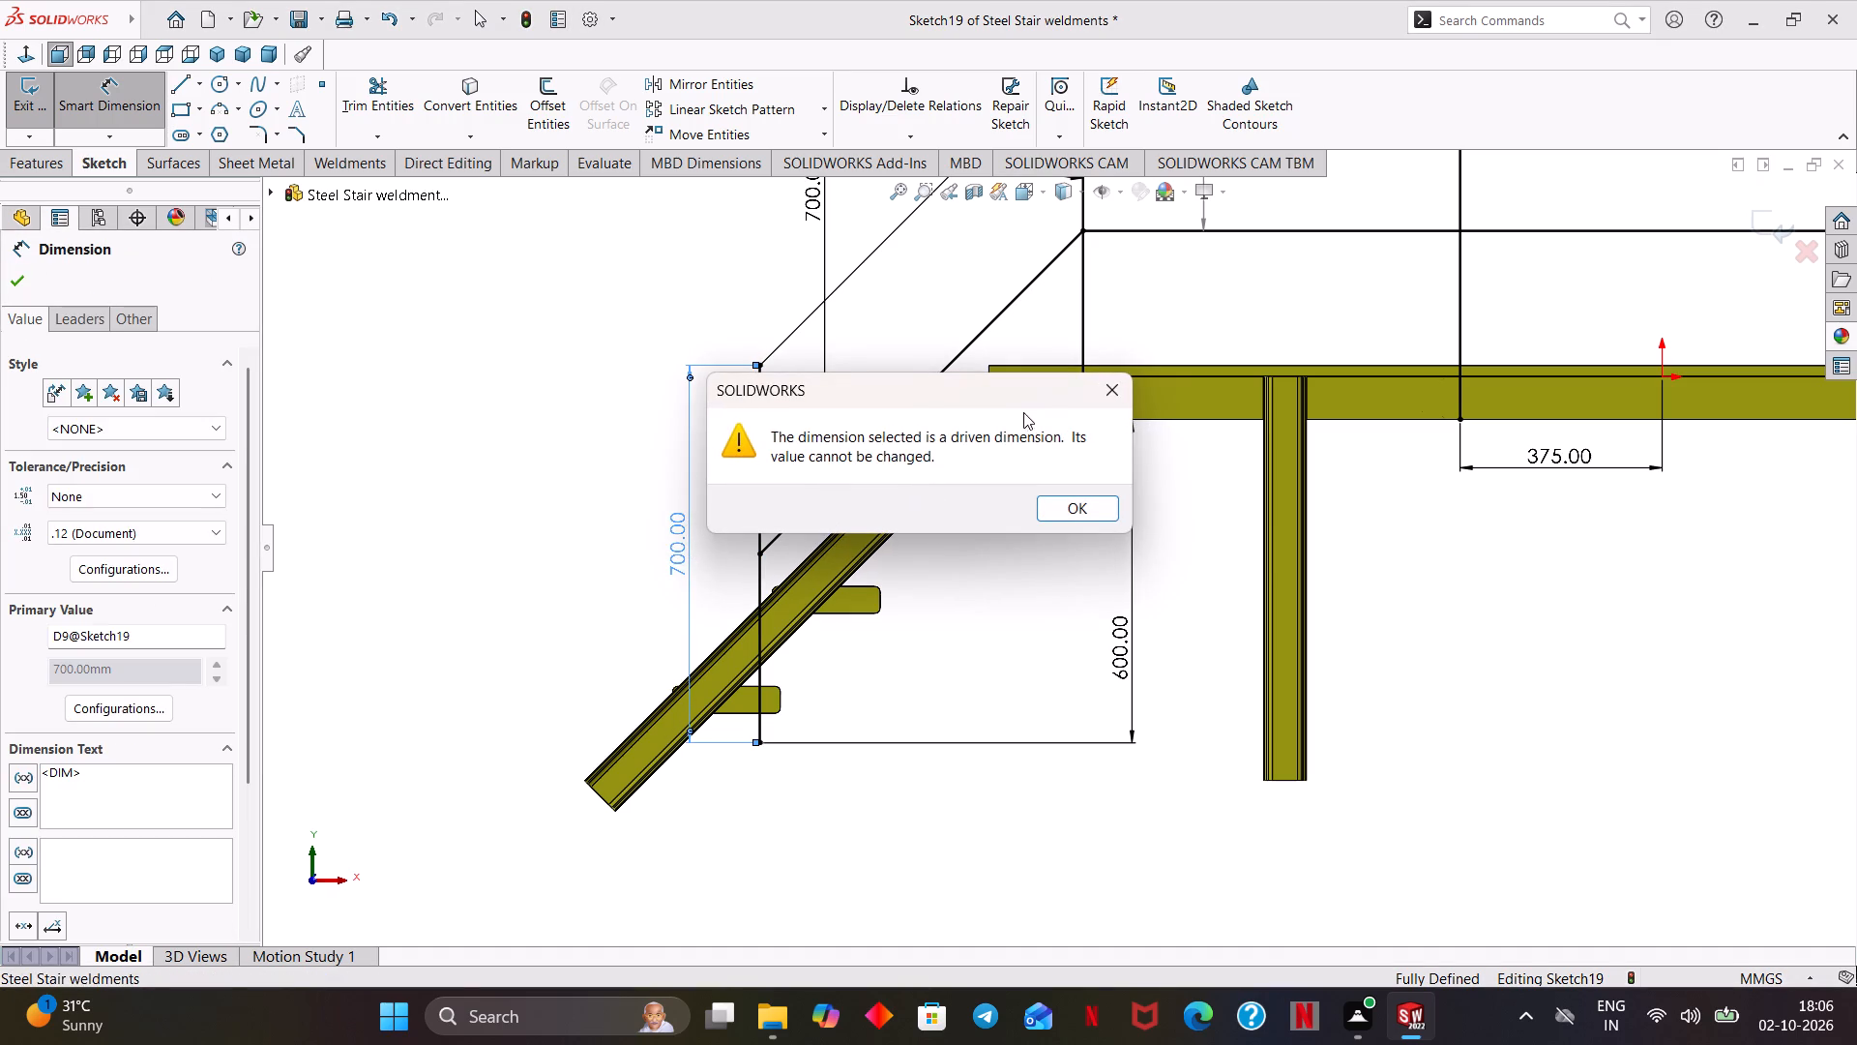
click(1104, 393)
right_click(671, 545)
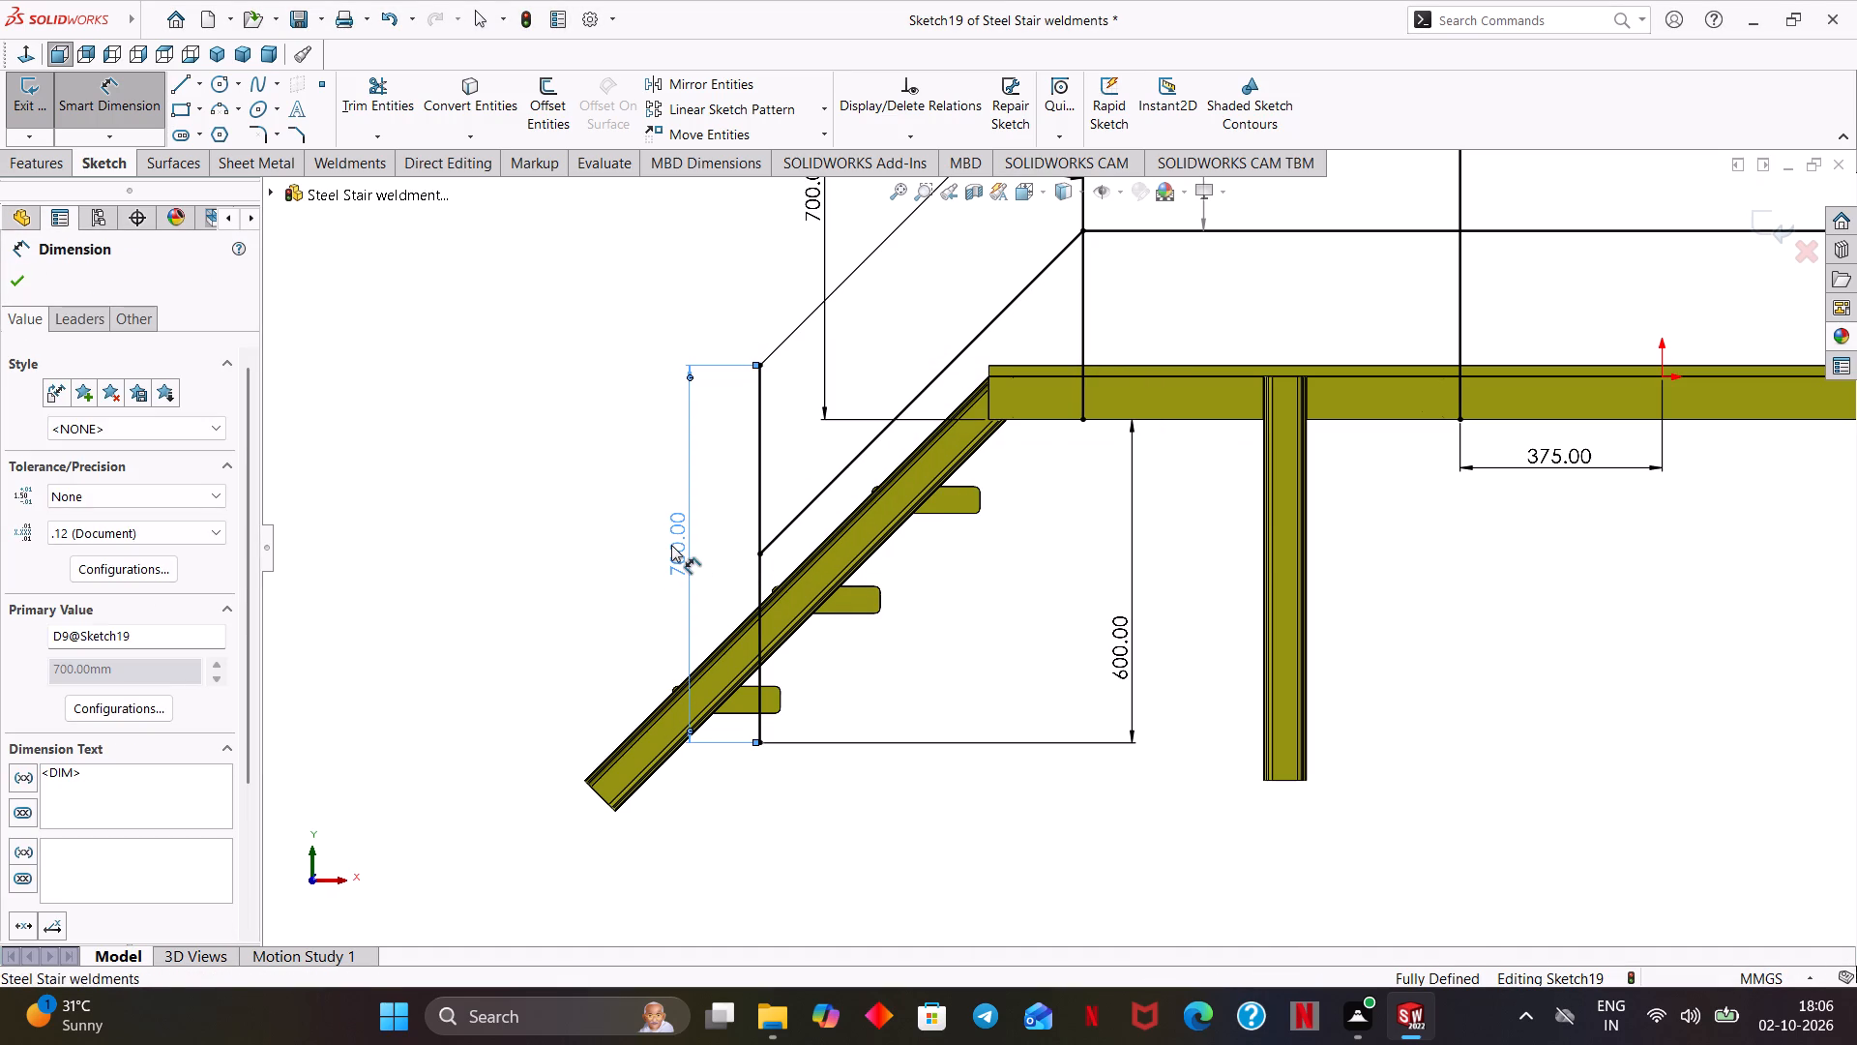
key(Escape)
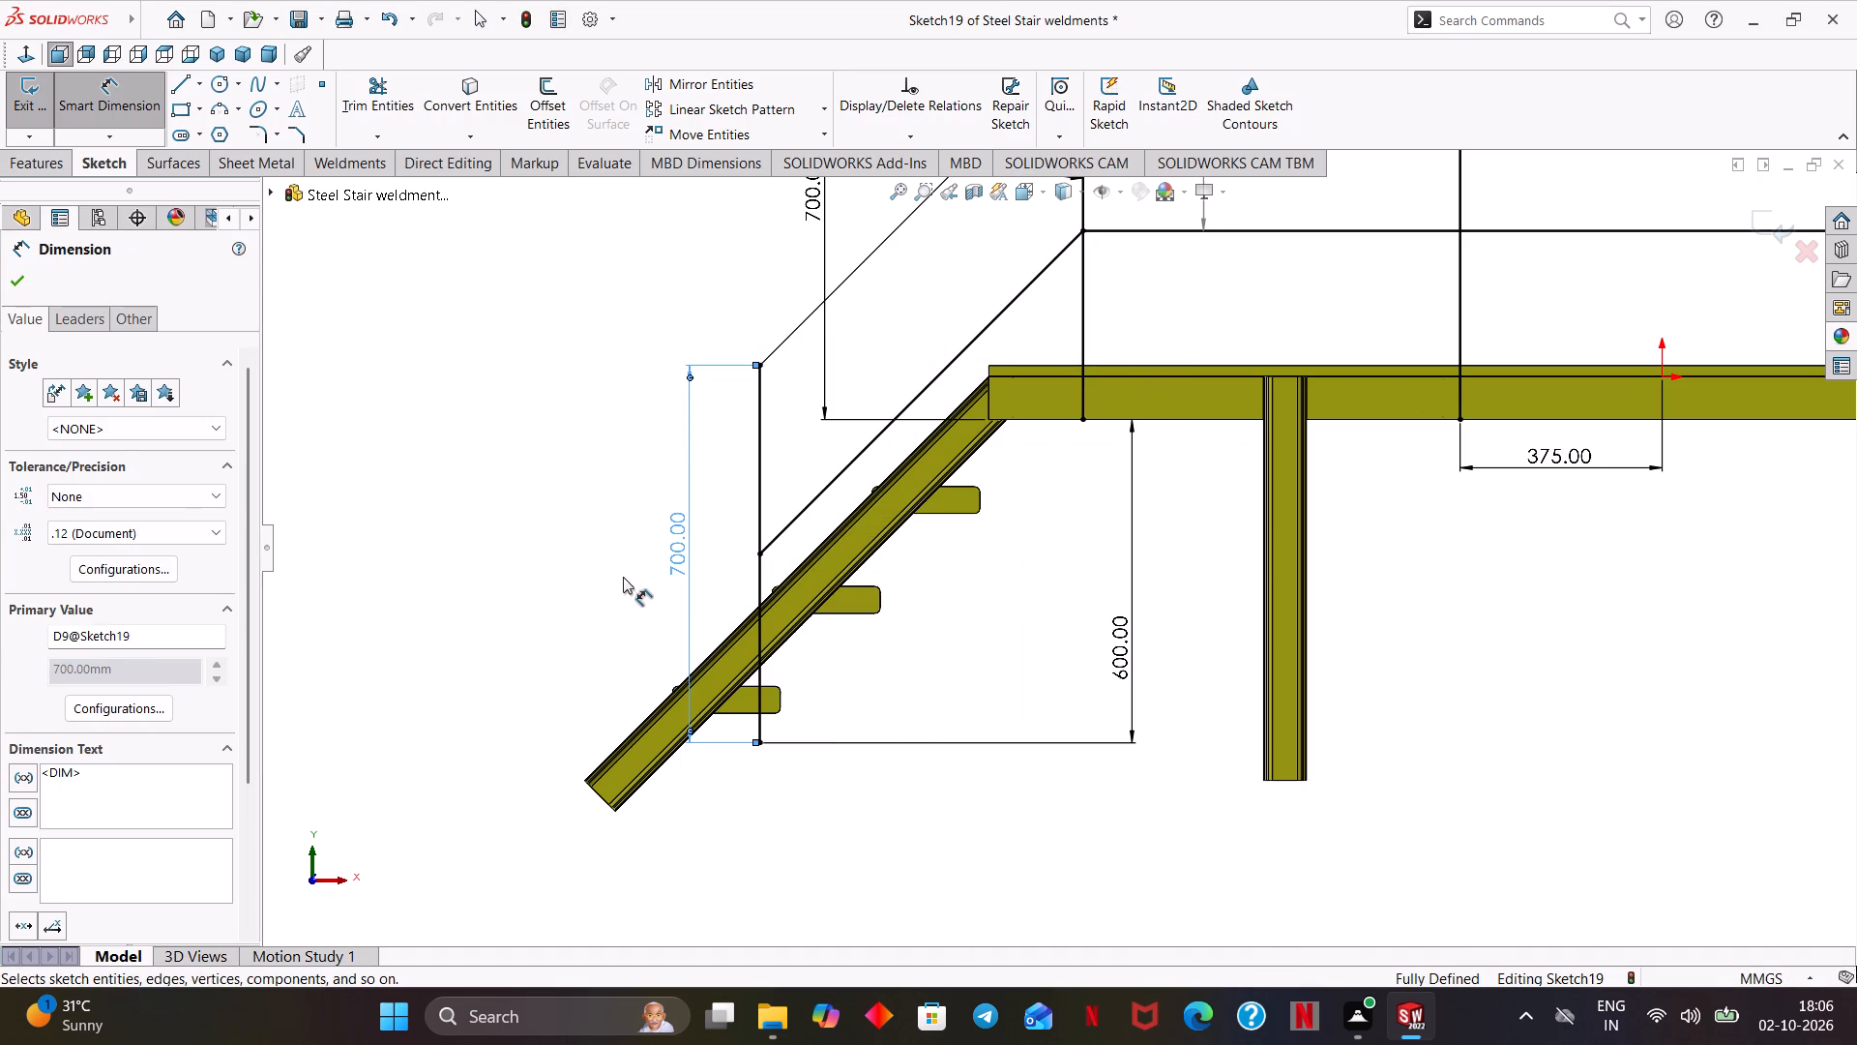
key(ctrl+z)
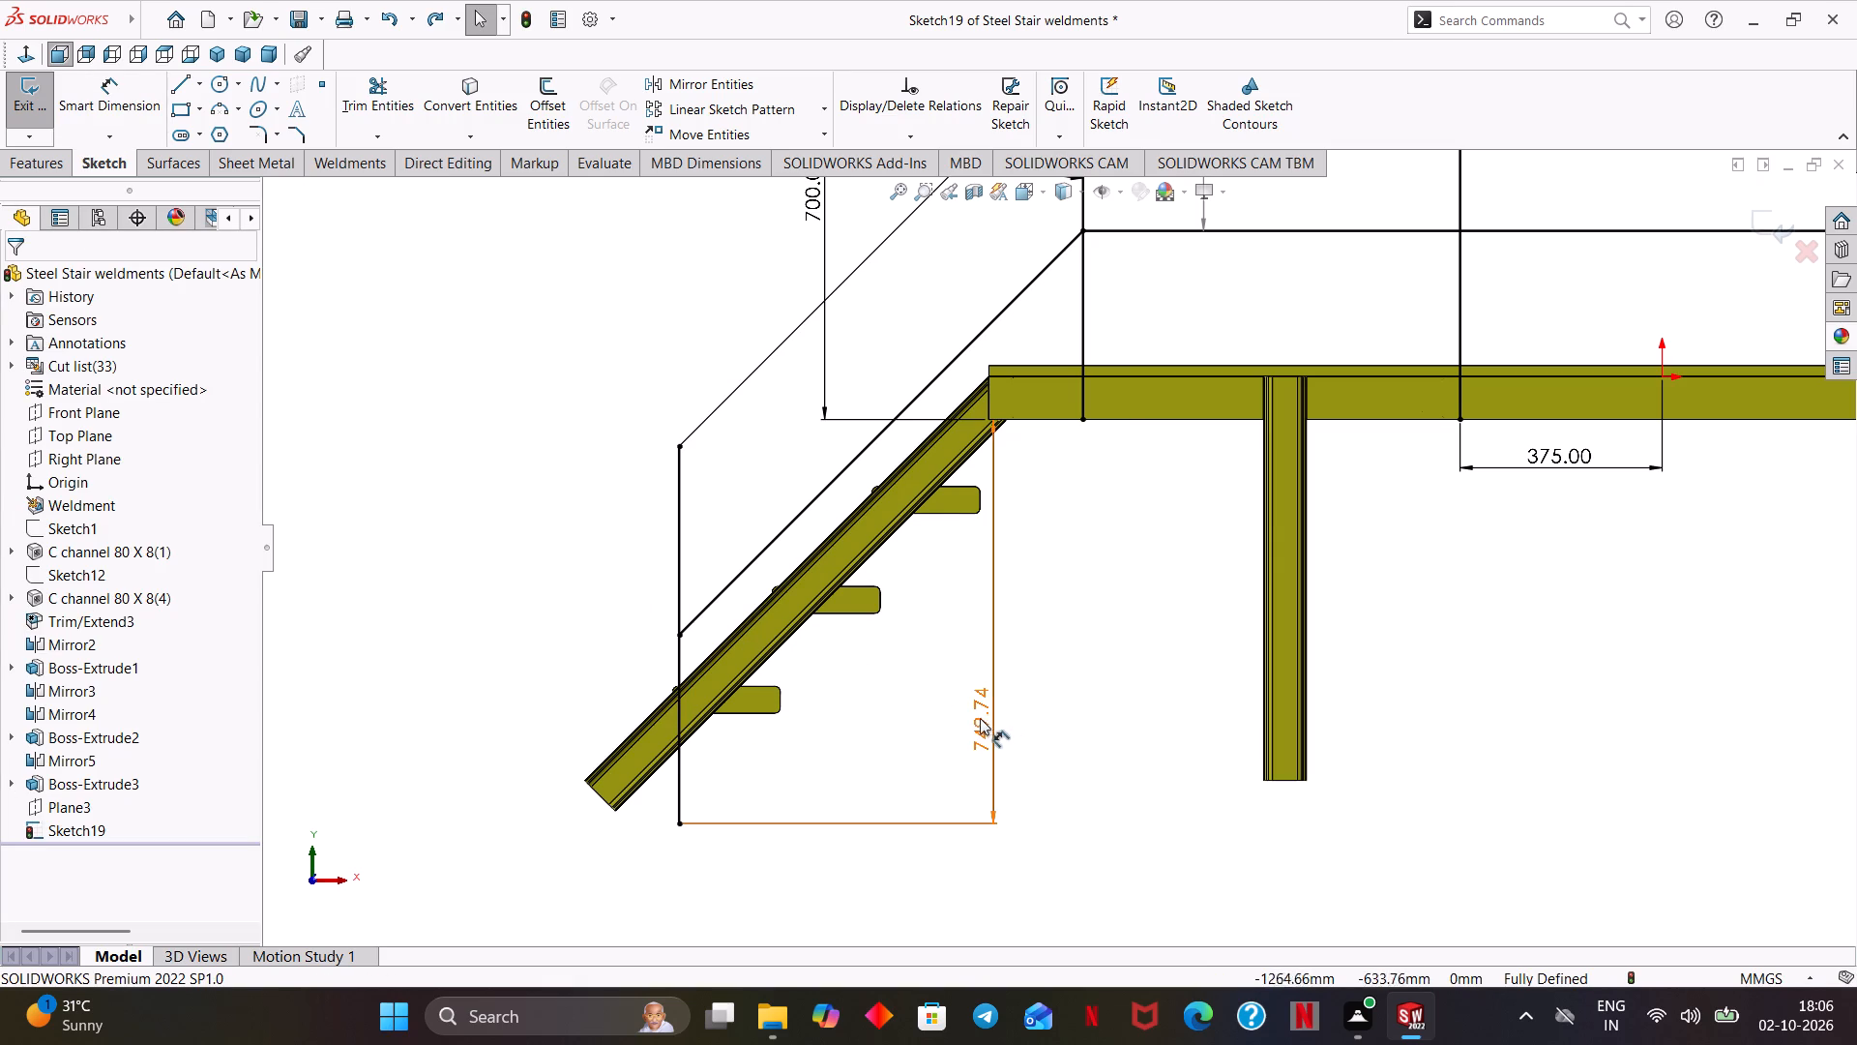
Set the vertical dimension from the deck beam's bottom edge to the lower stair post's bottom end to 600 mm.
double_click(978, 719)
text(600)
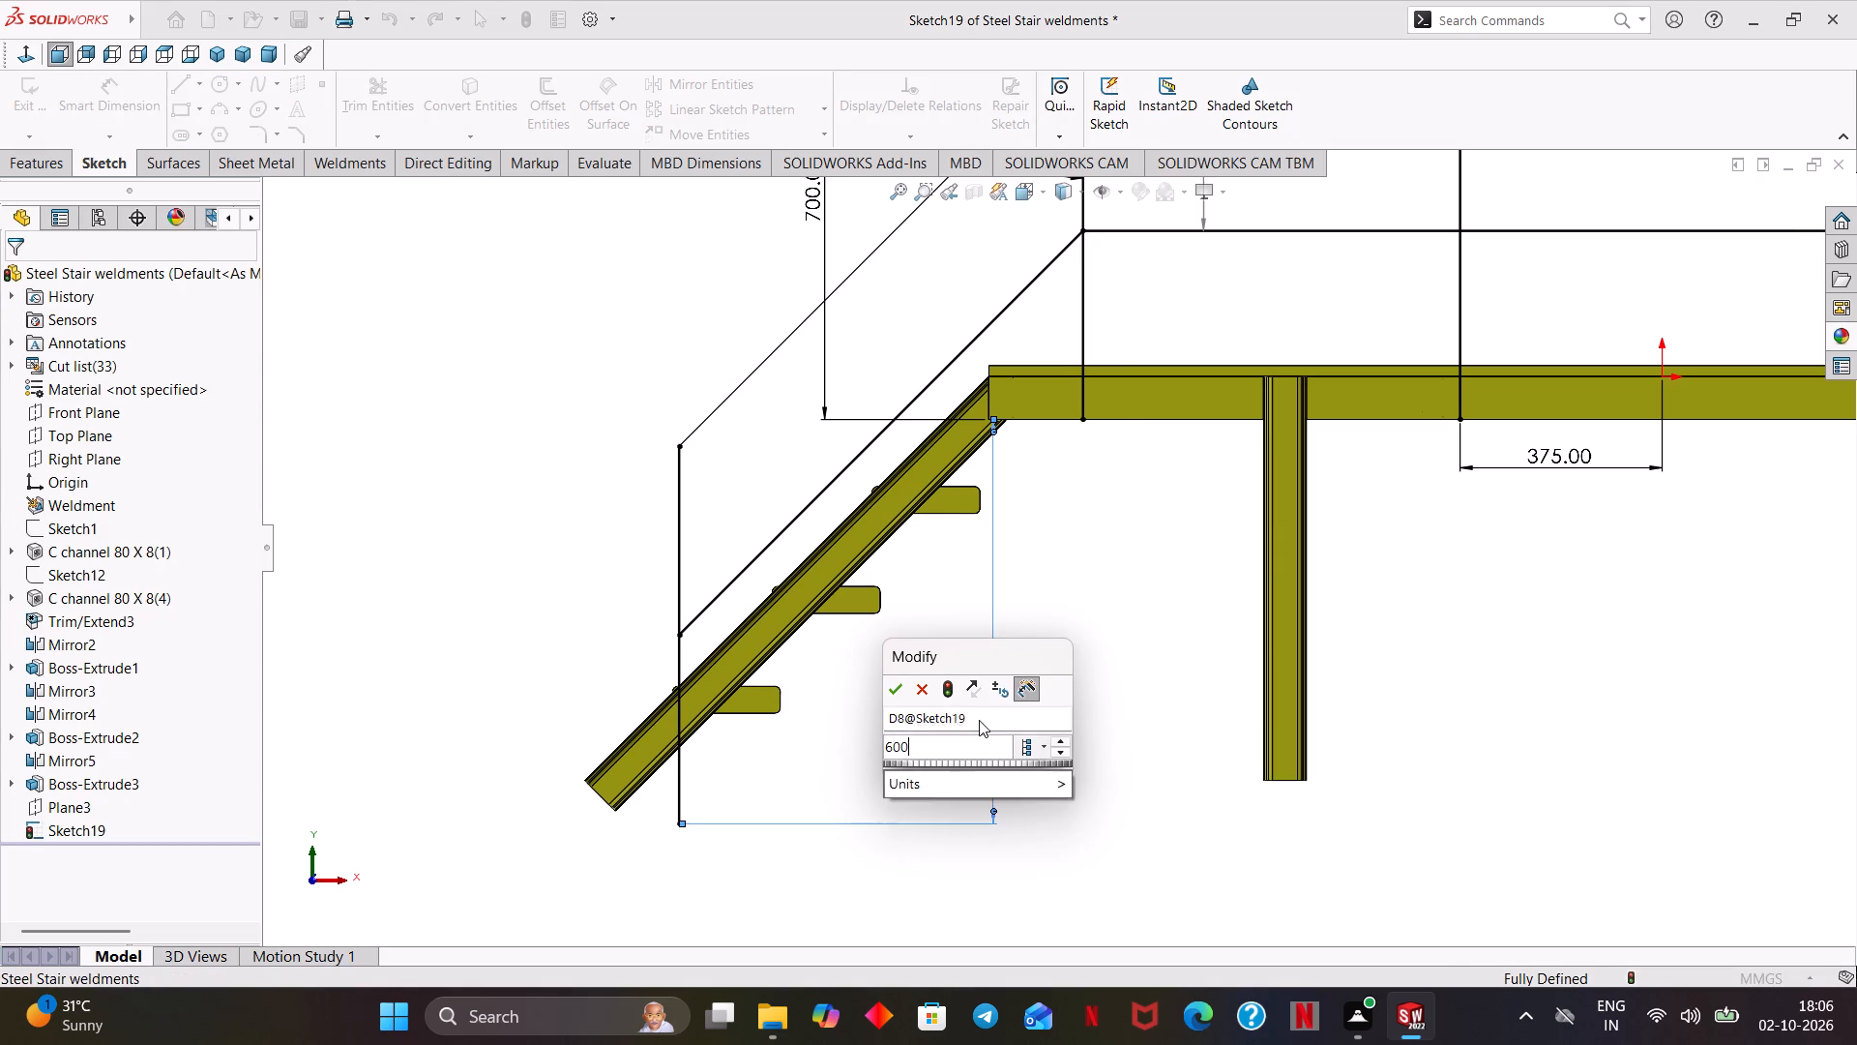
key(Return)
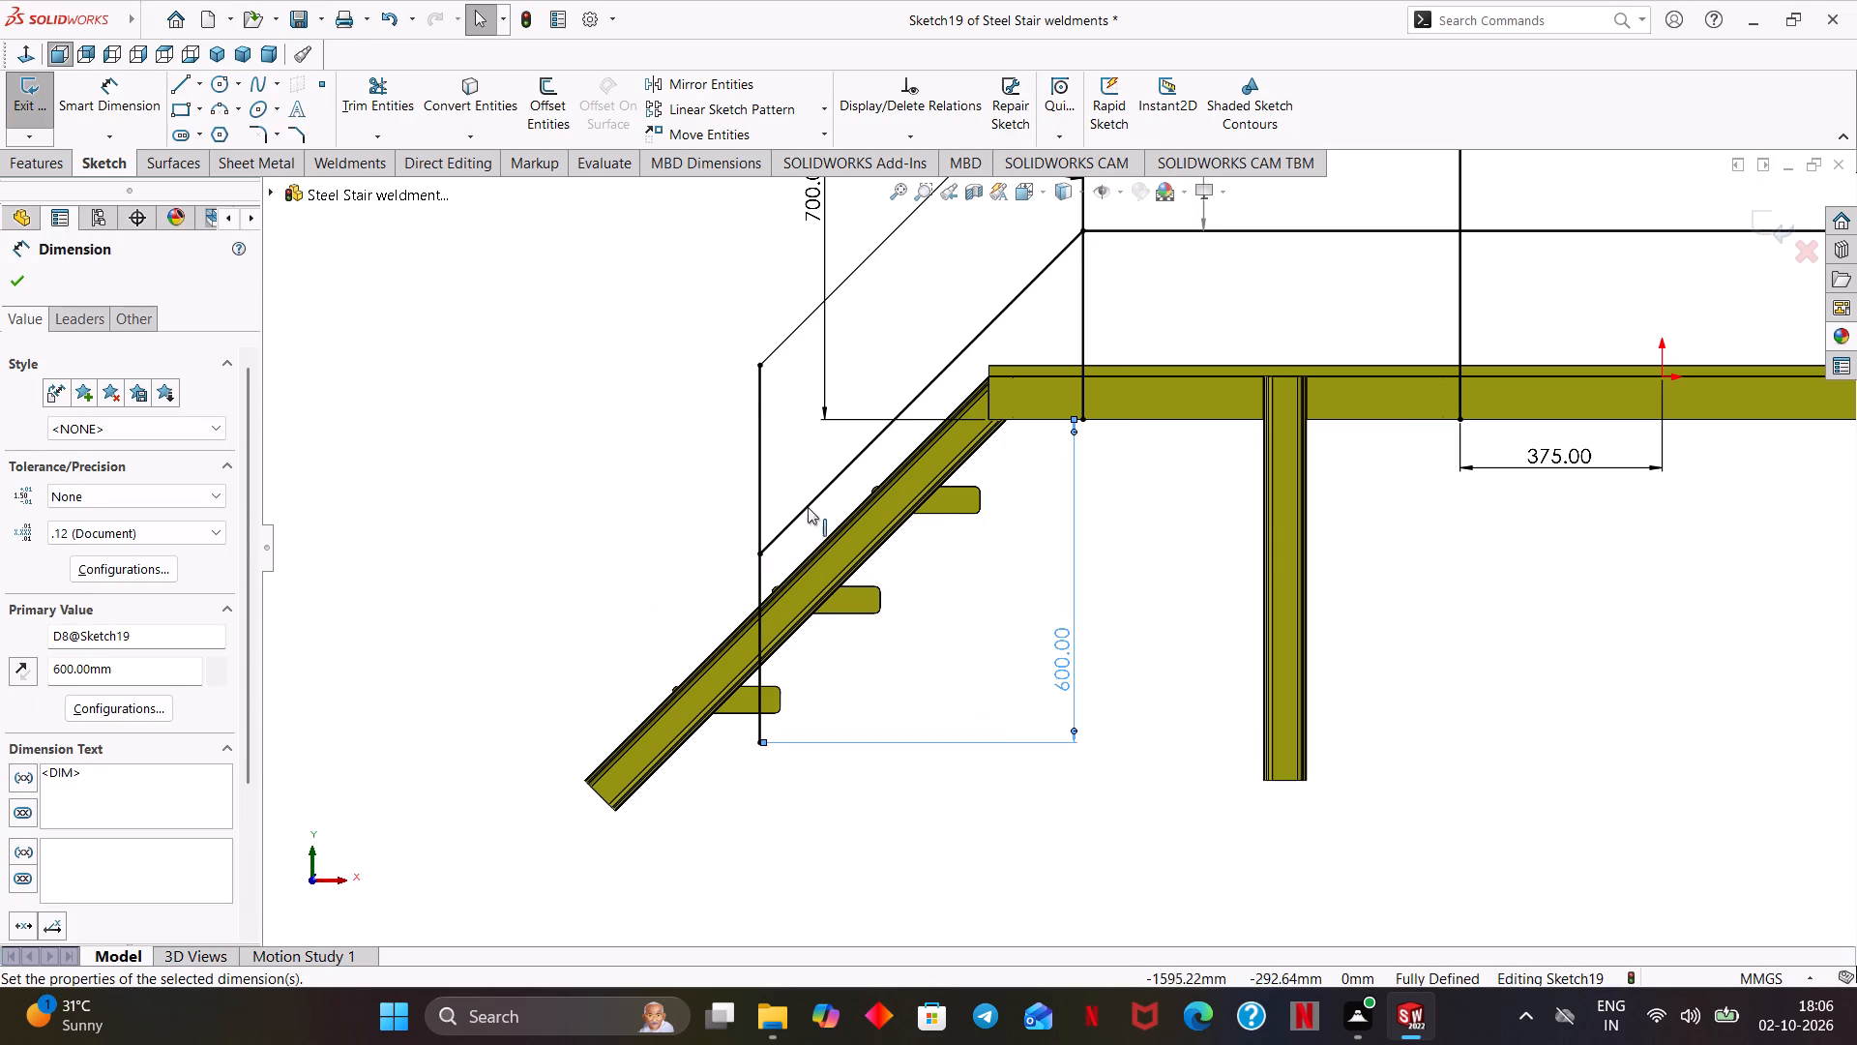
key(Escape)
Delete the midpoint relation tying the sloping mid rail to the lower stair post.
click(756, 493)
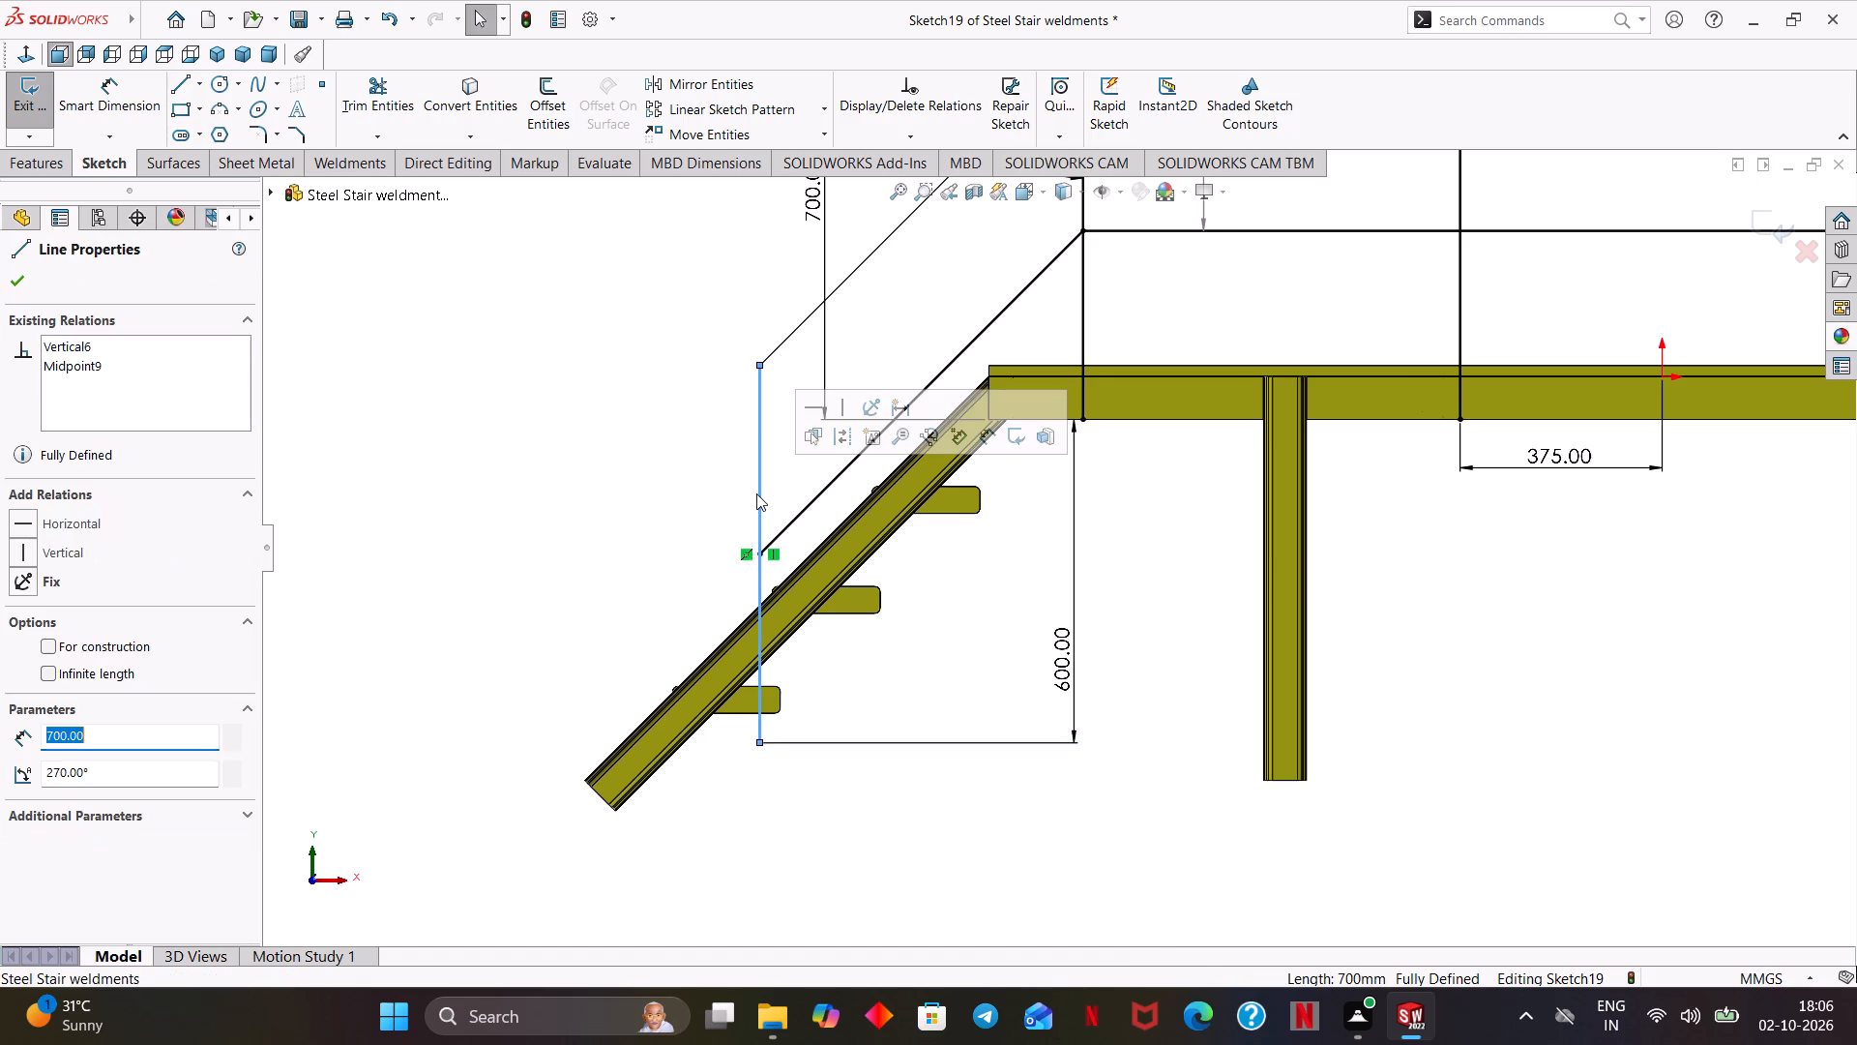
right_click(747, 553)
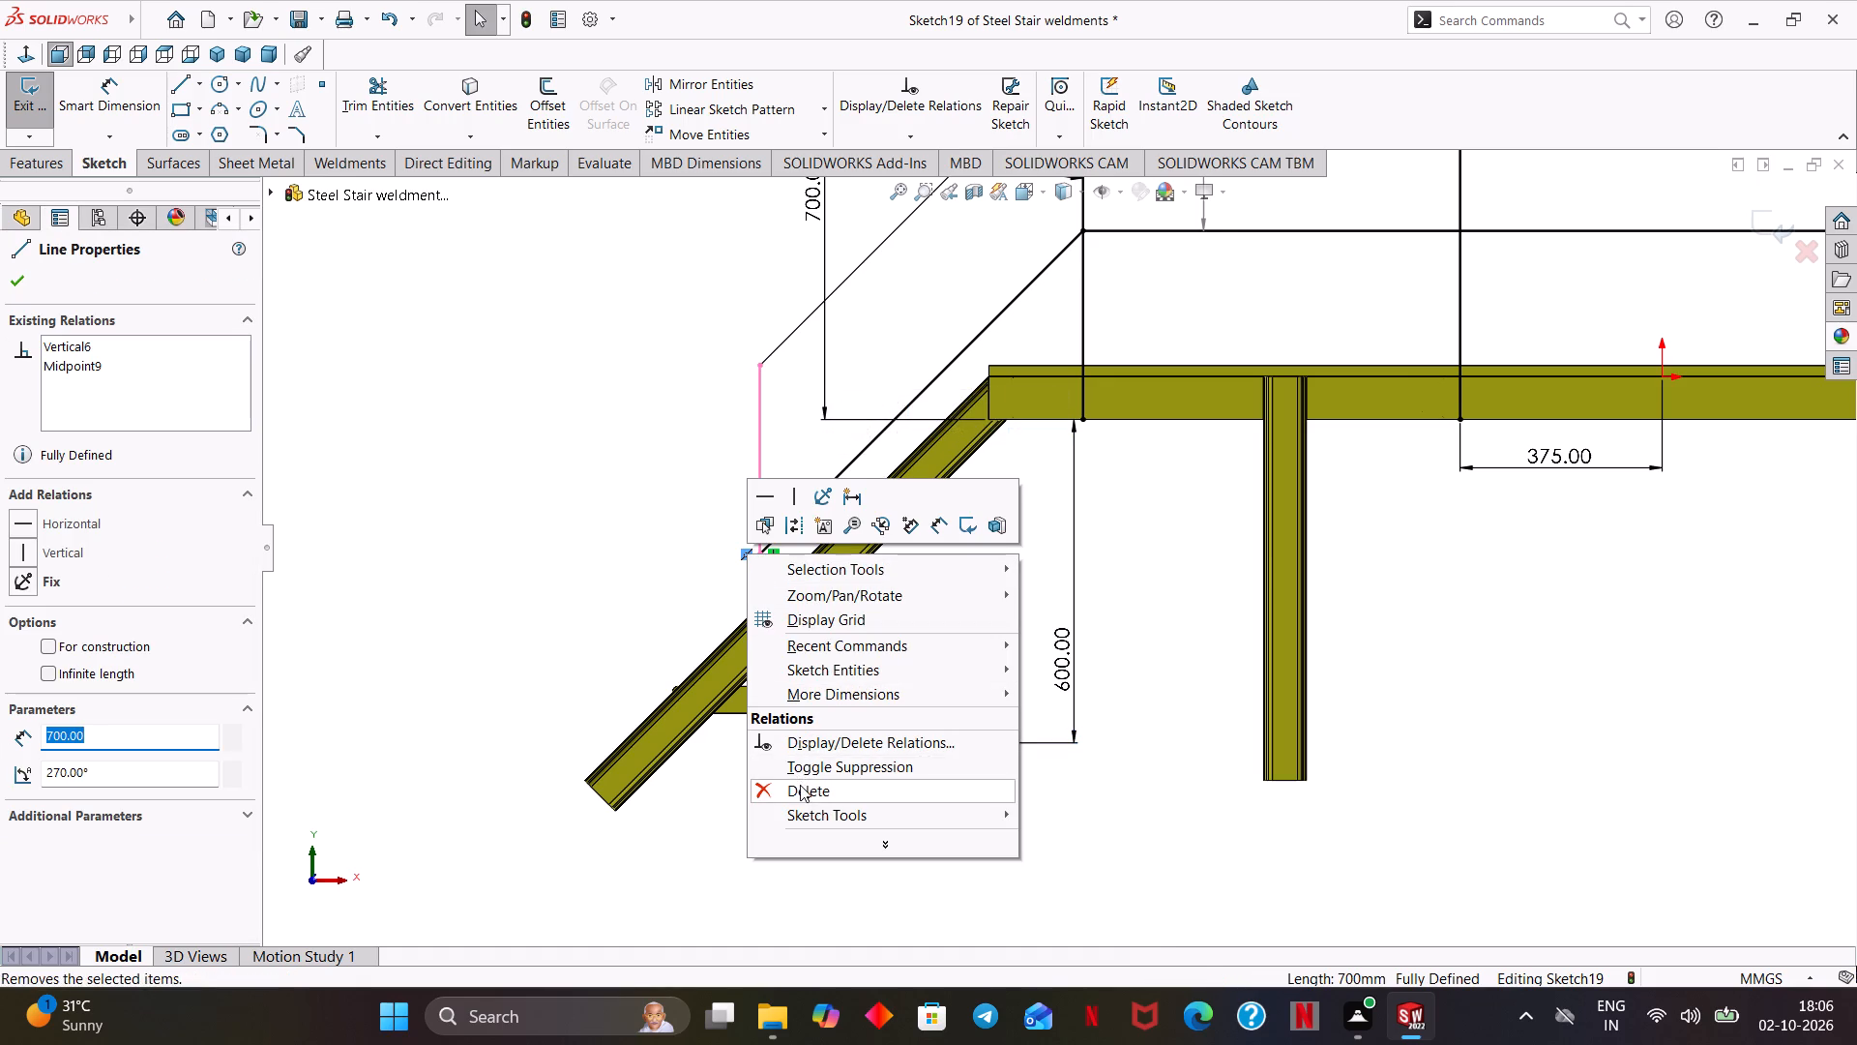
click(800, 785)
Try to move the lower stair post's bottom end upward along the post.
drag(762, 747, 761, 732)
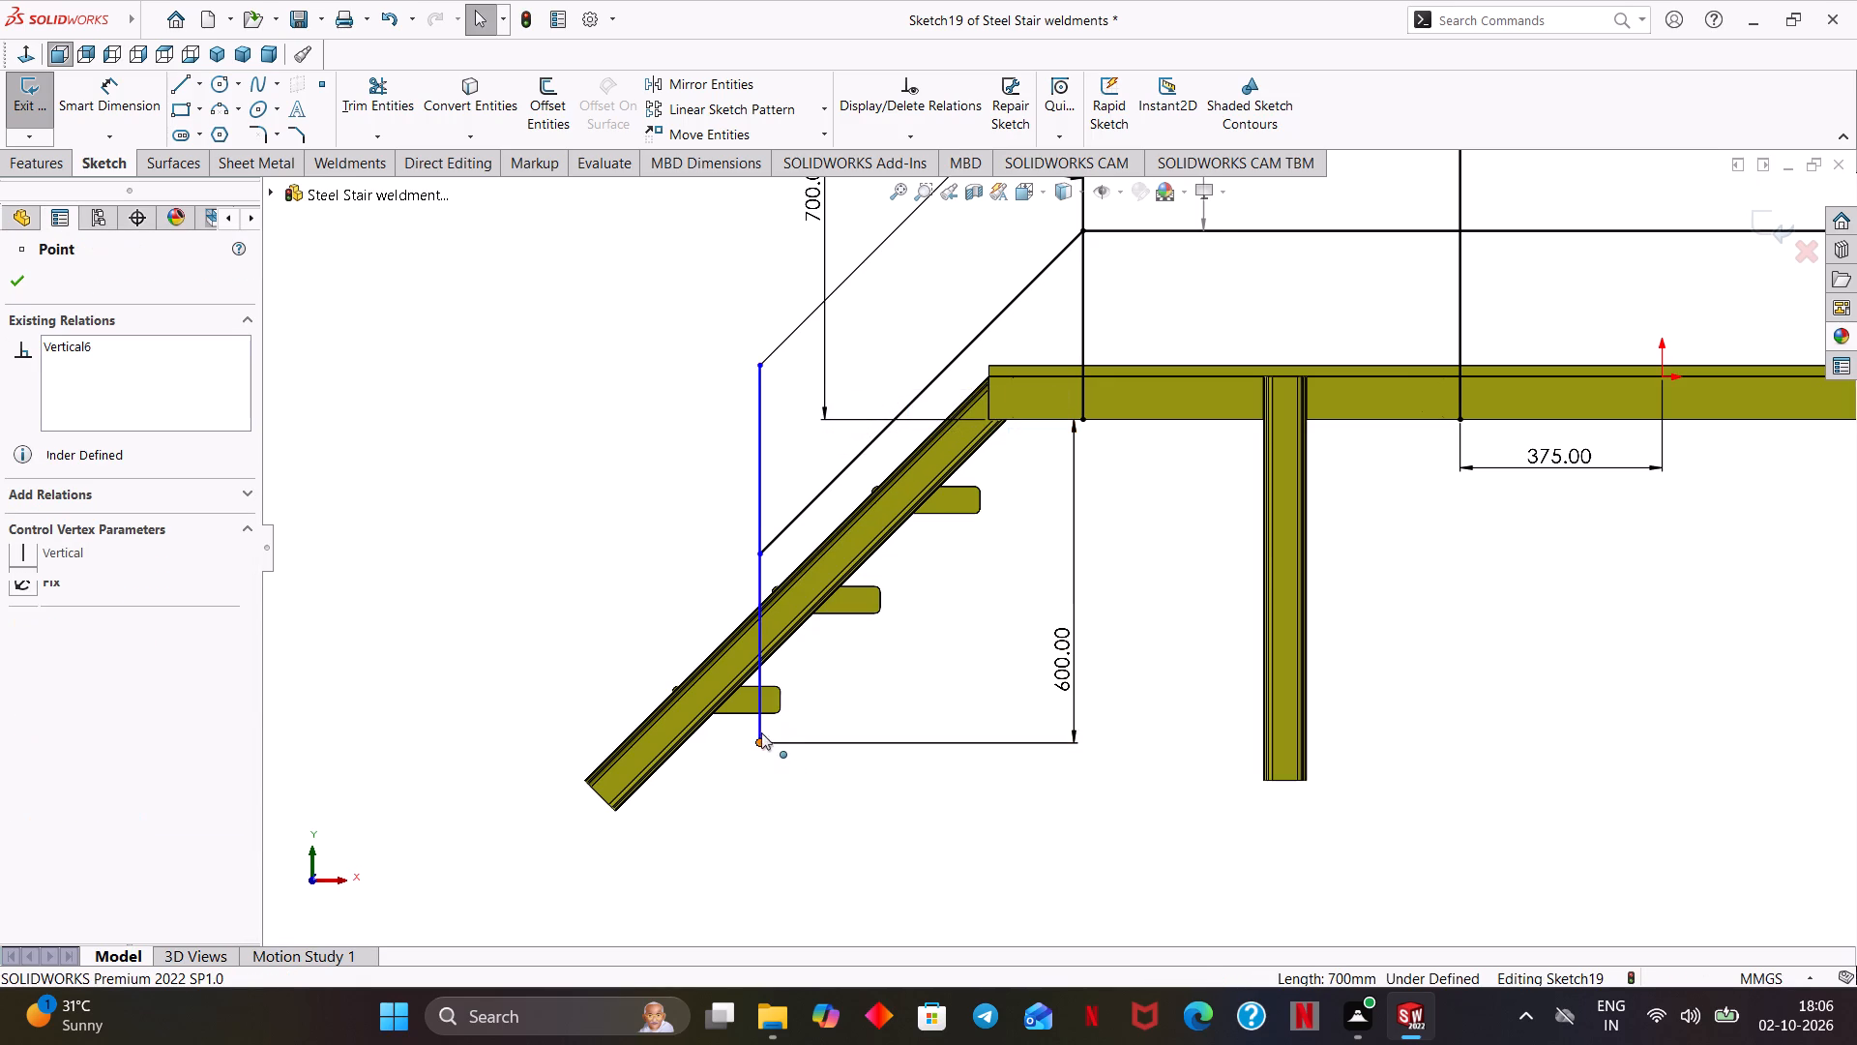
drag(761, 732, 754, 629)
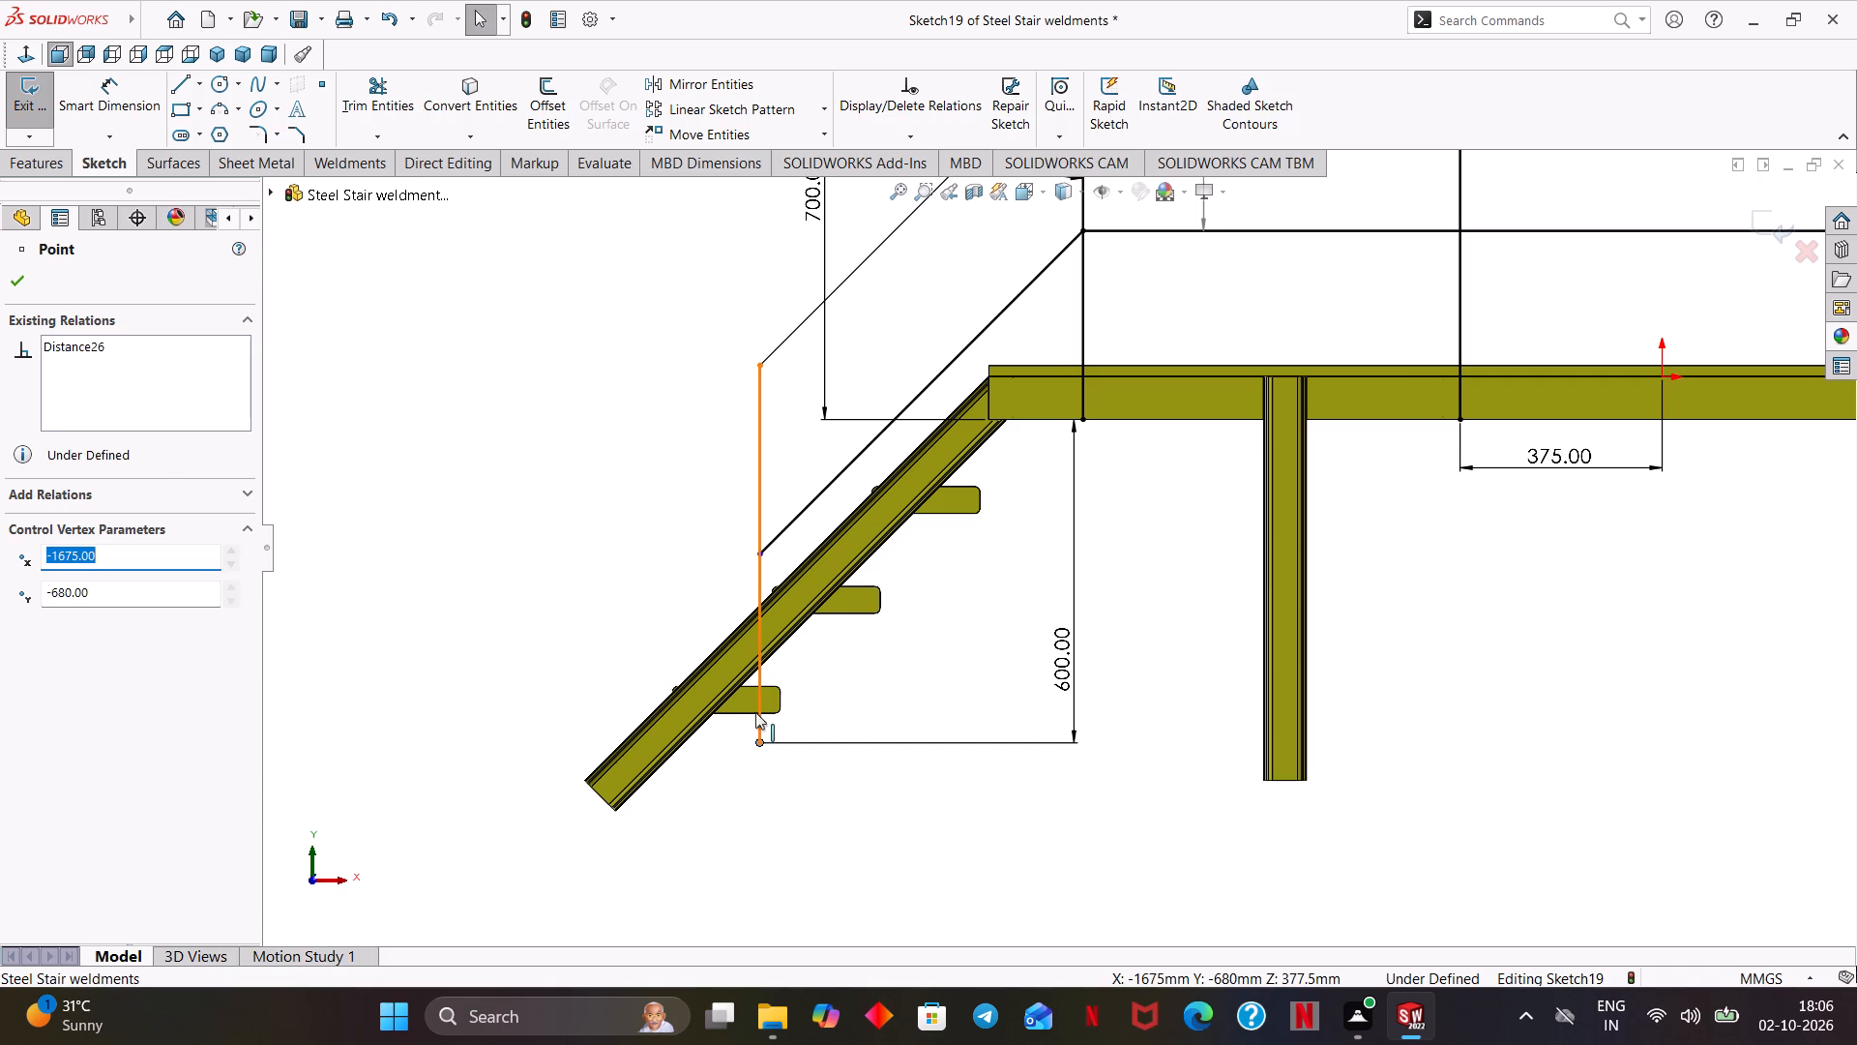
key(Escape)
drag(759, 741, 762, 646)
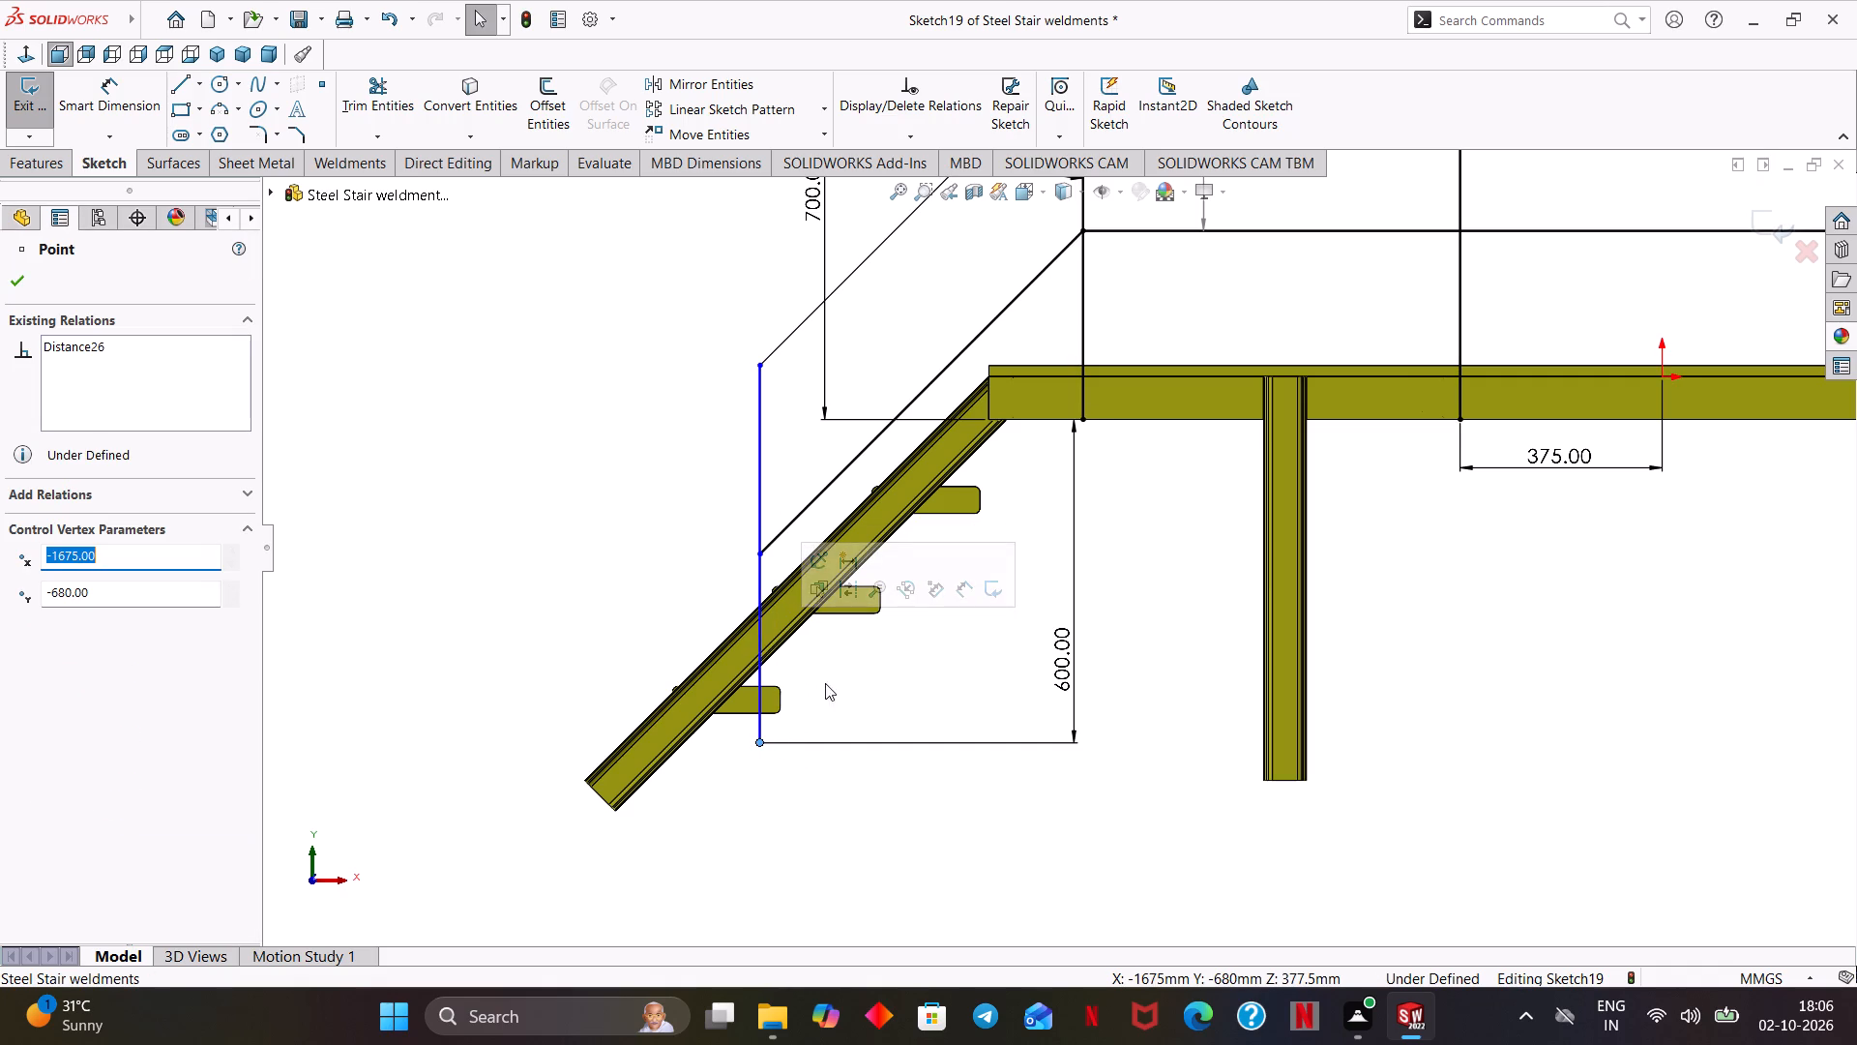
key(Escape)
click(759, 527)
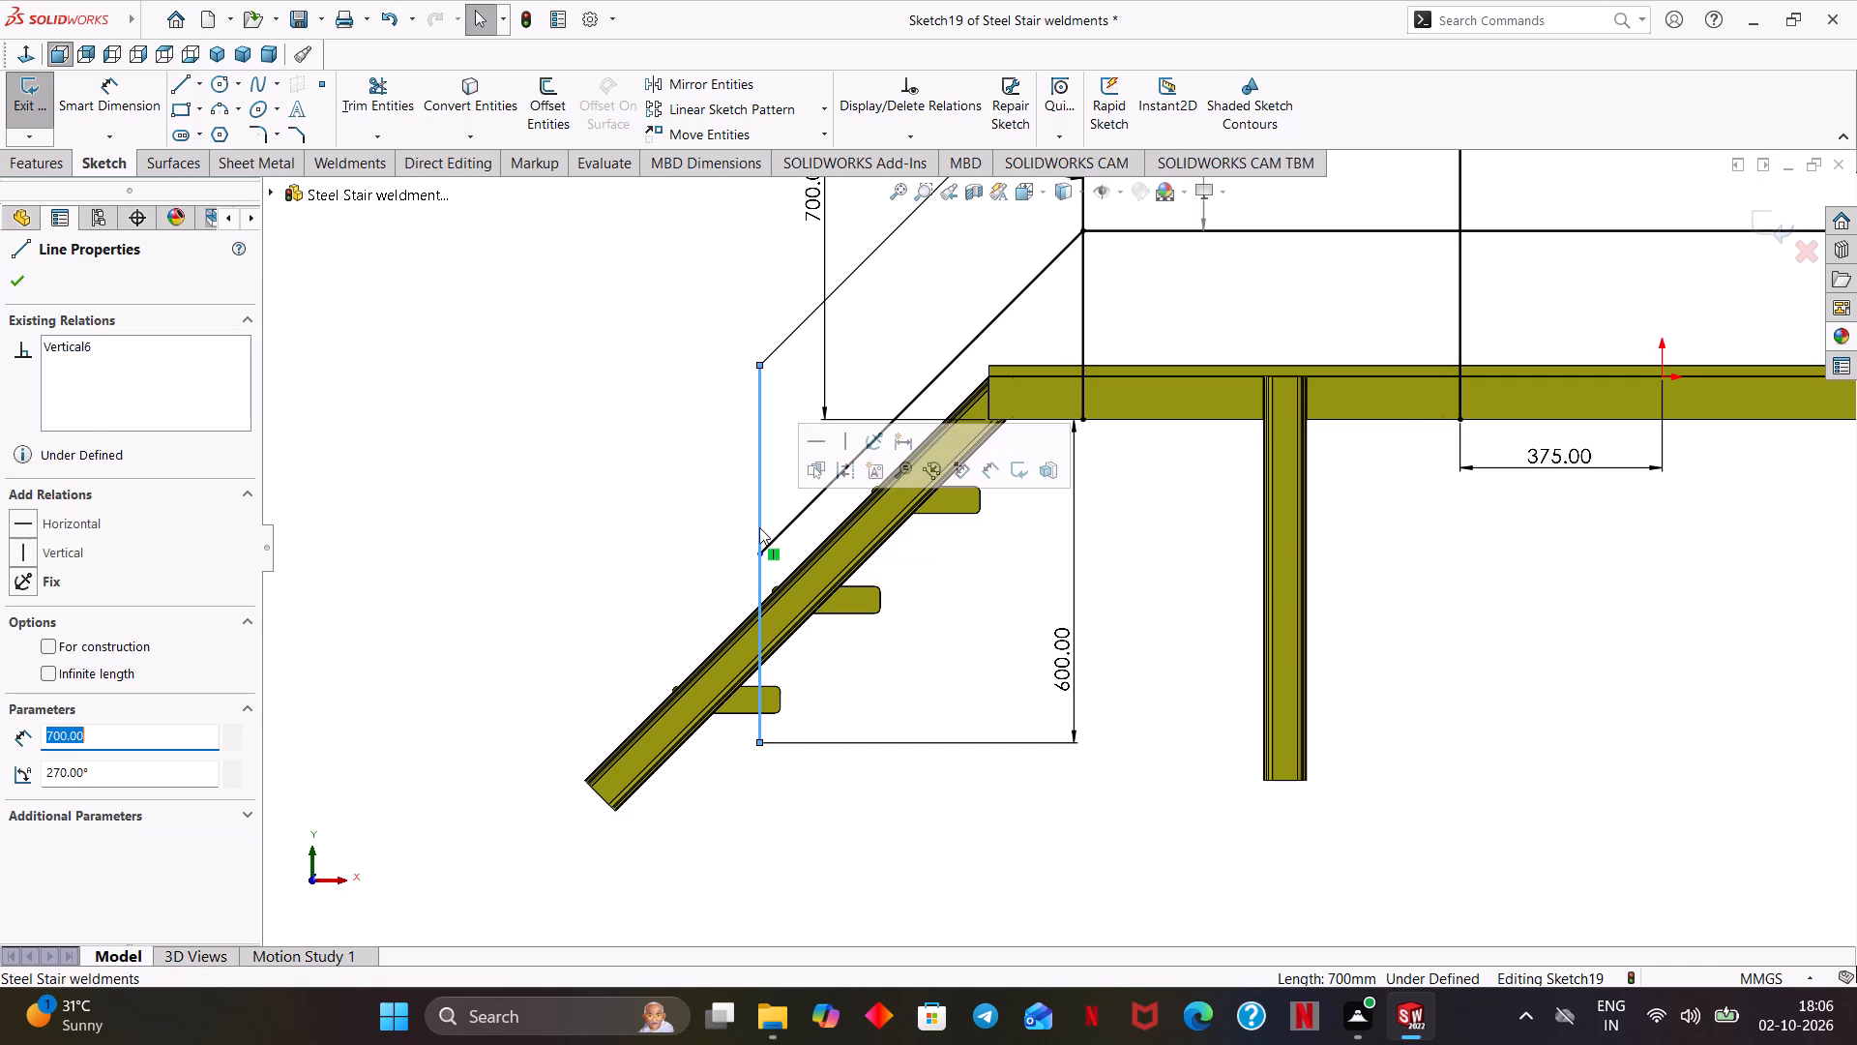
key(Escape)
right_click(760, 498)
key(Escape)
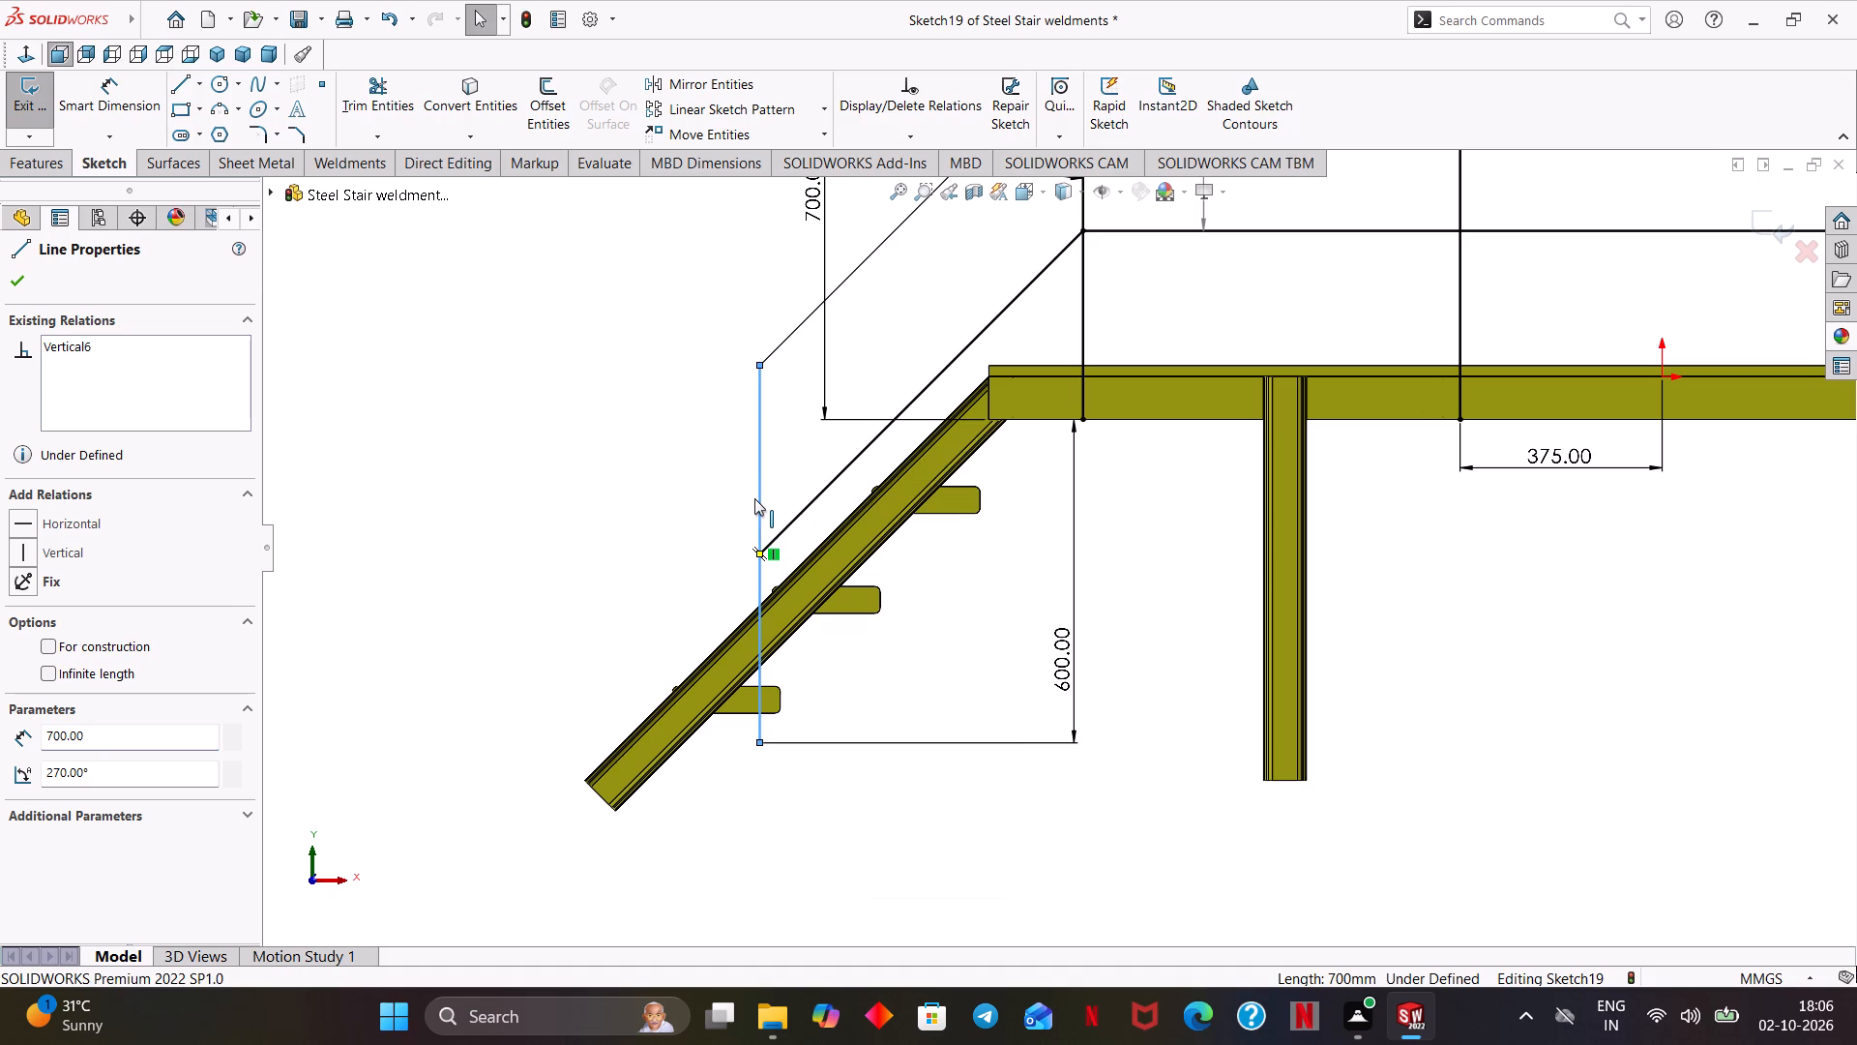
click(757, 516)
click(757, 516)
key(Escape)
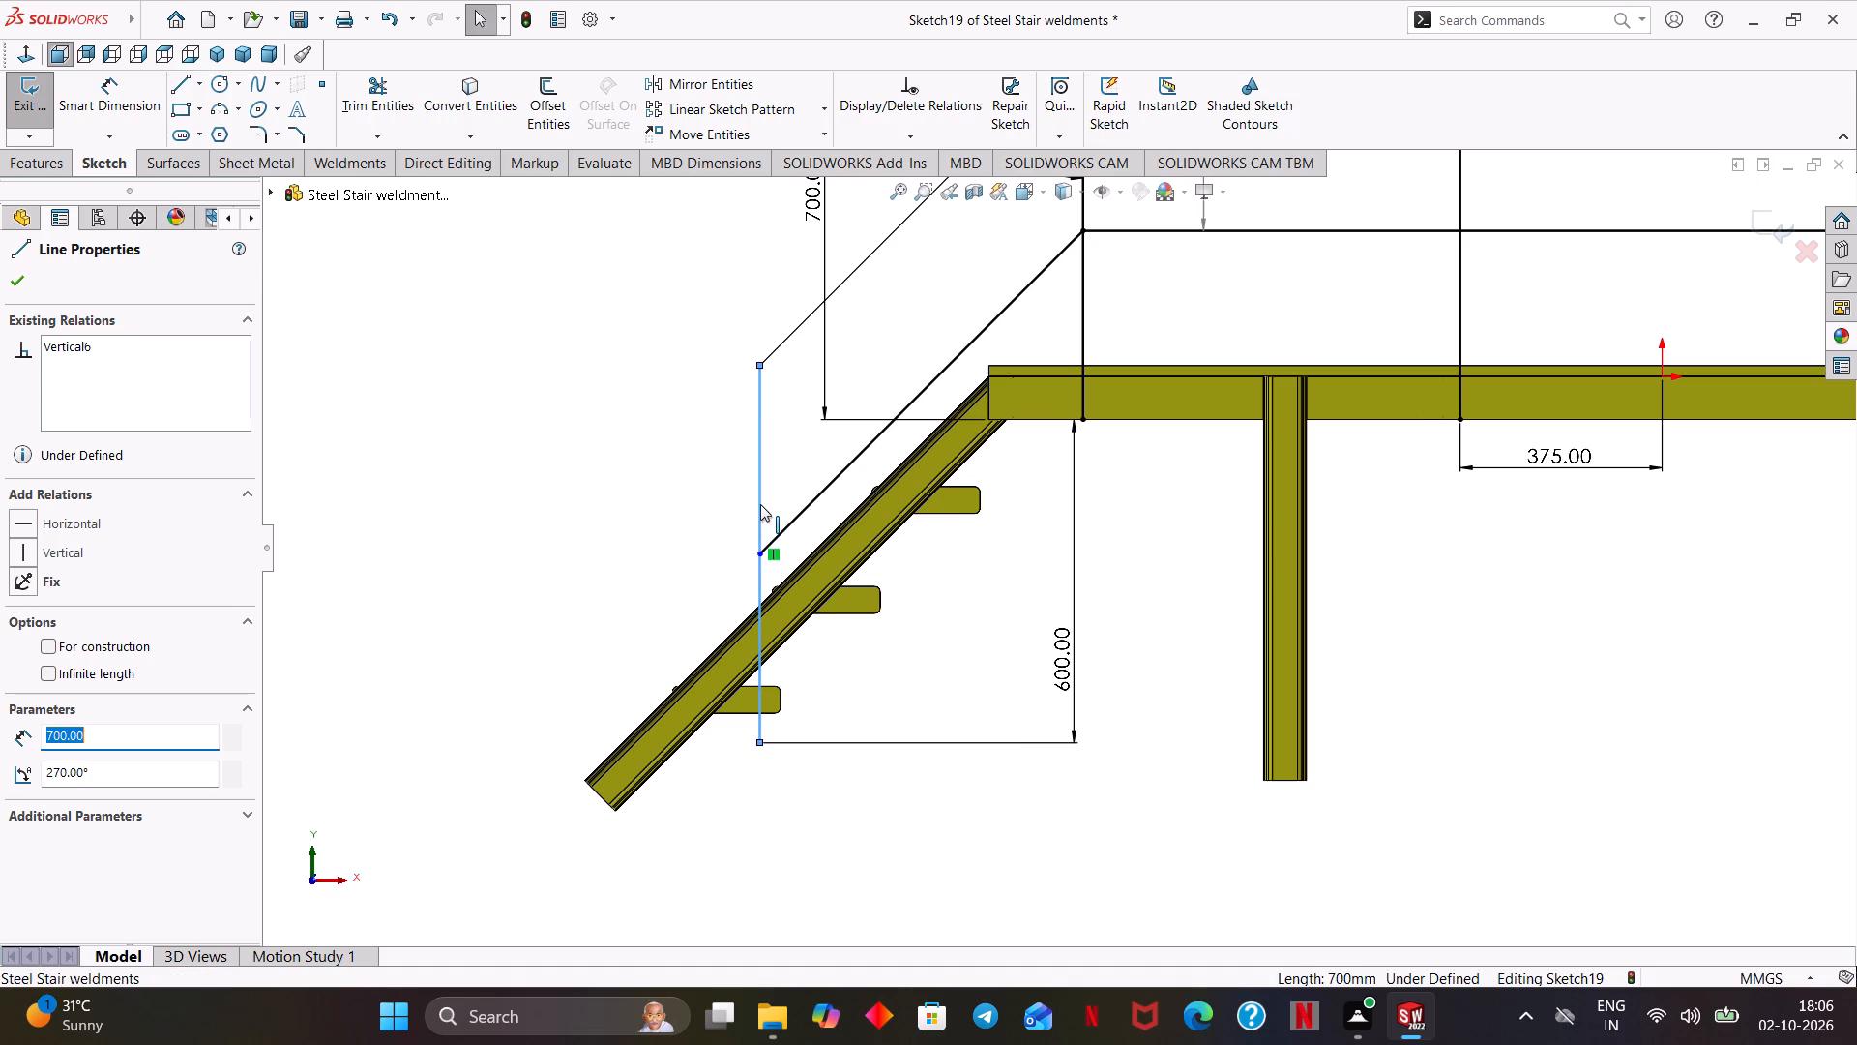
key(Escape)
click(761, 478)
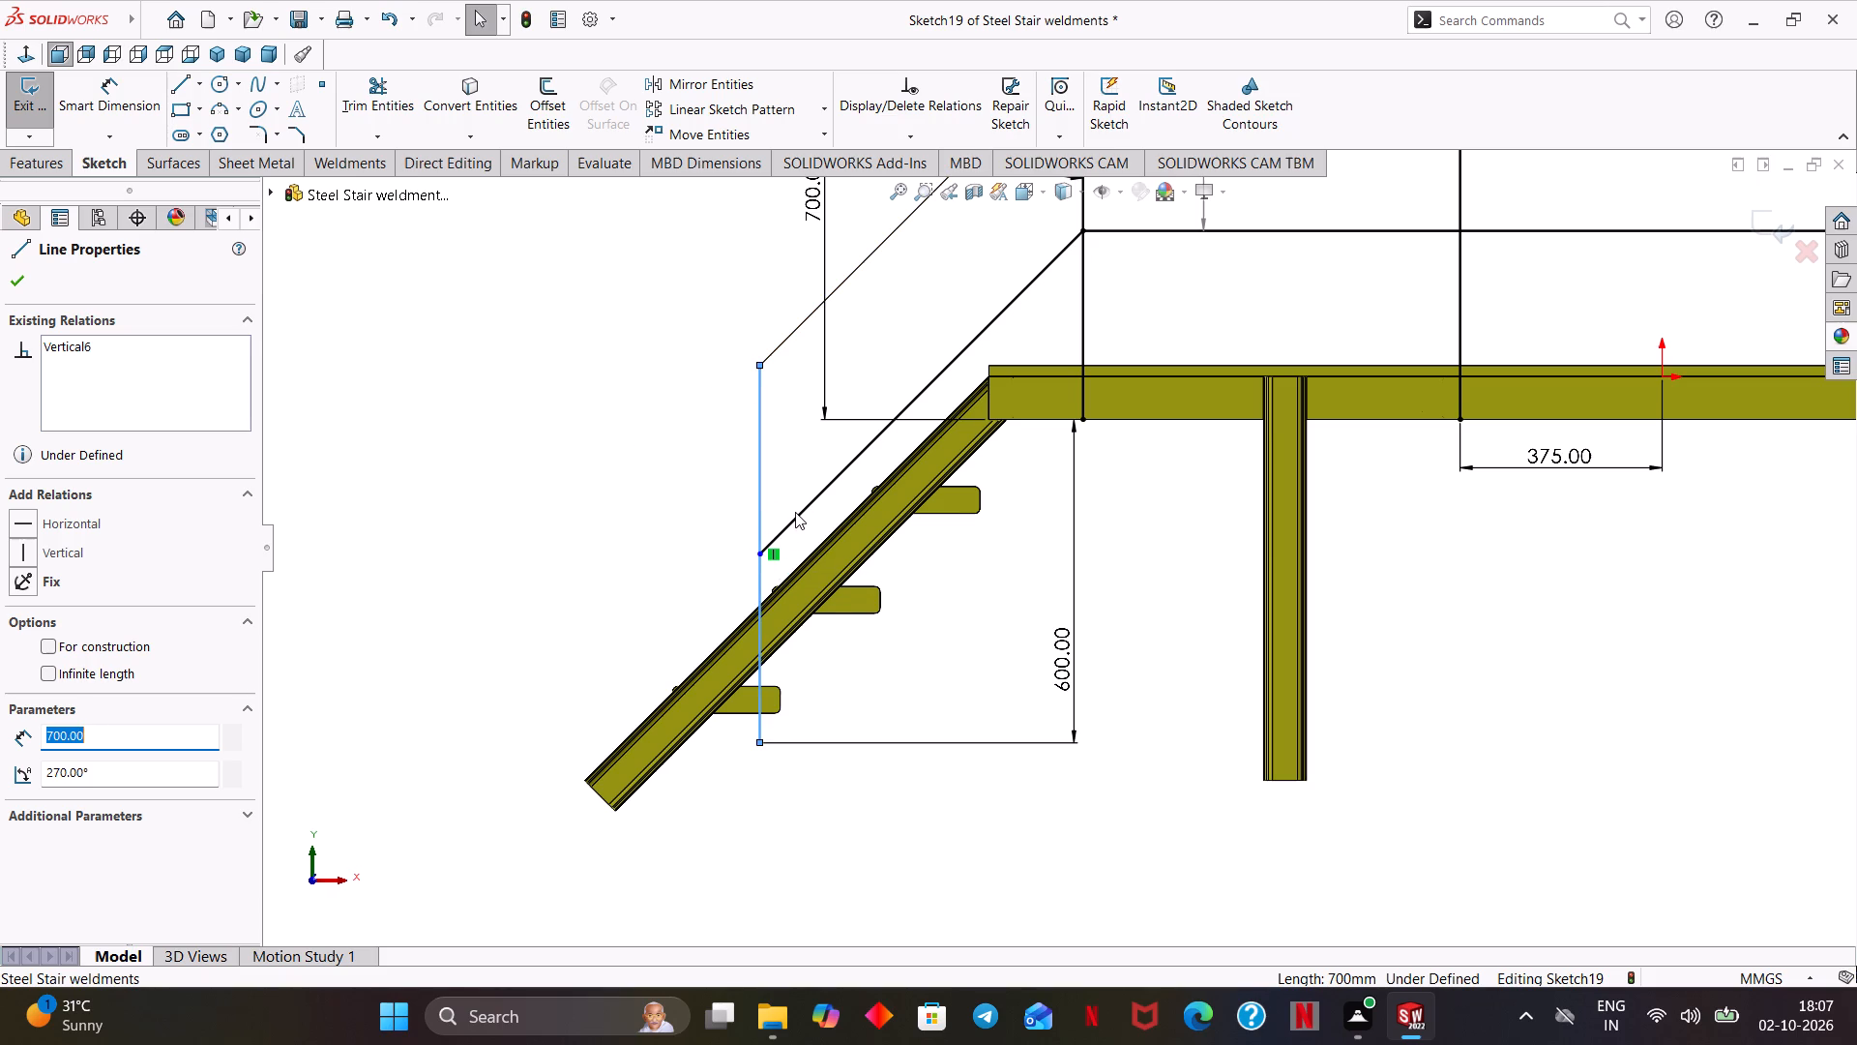
Delete the parallel relation between the sloping mid rail and the sloping handrail above it.
click(783, 527)
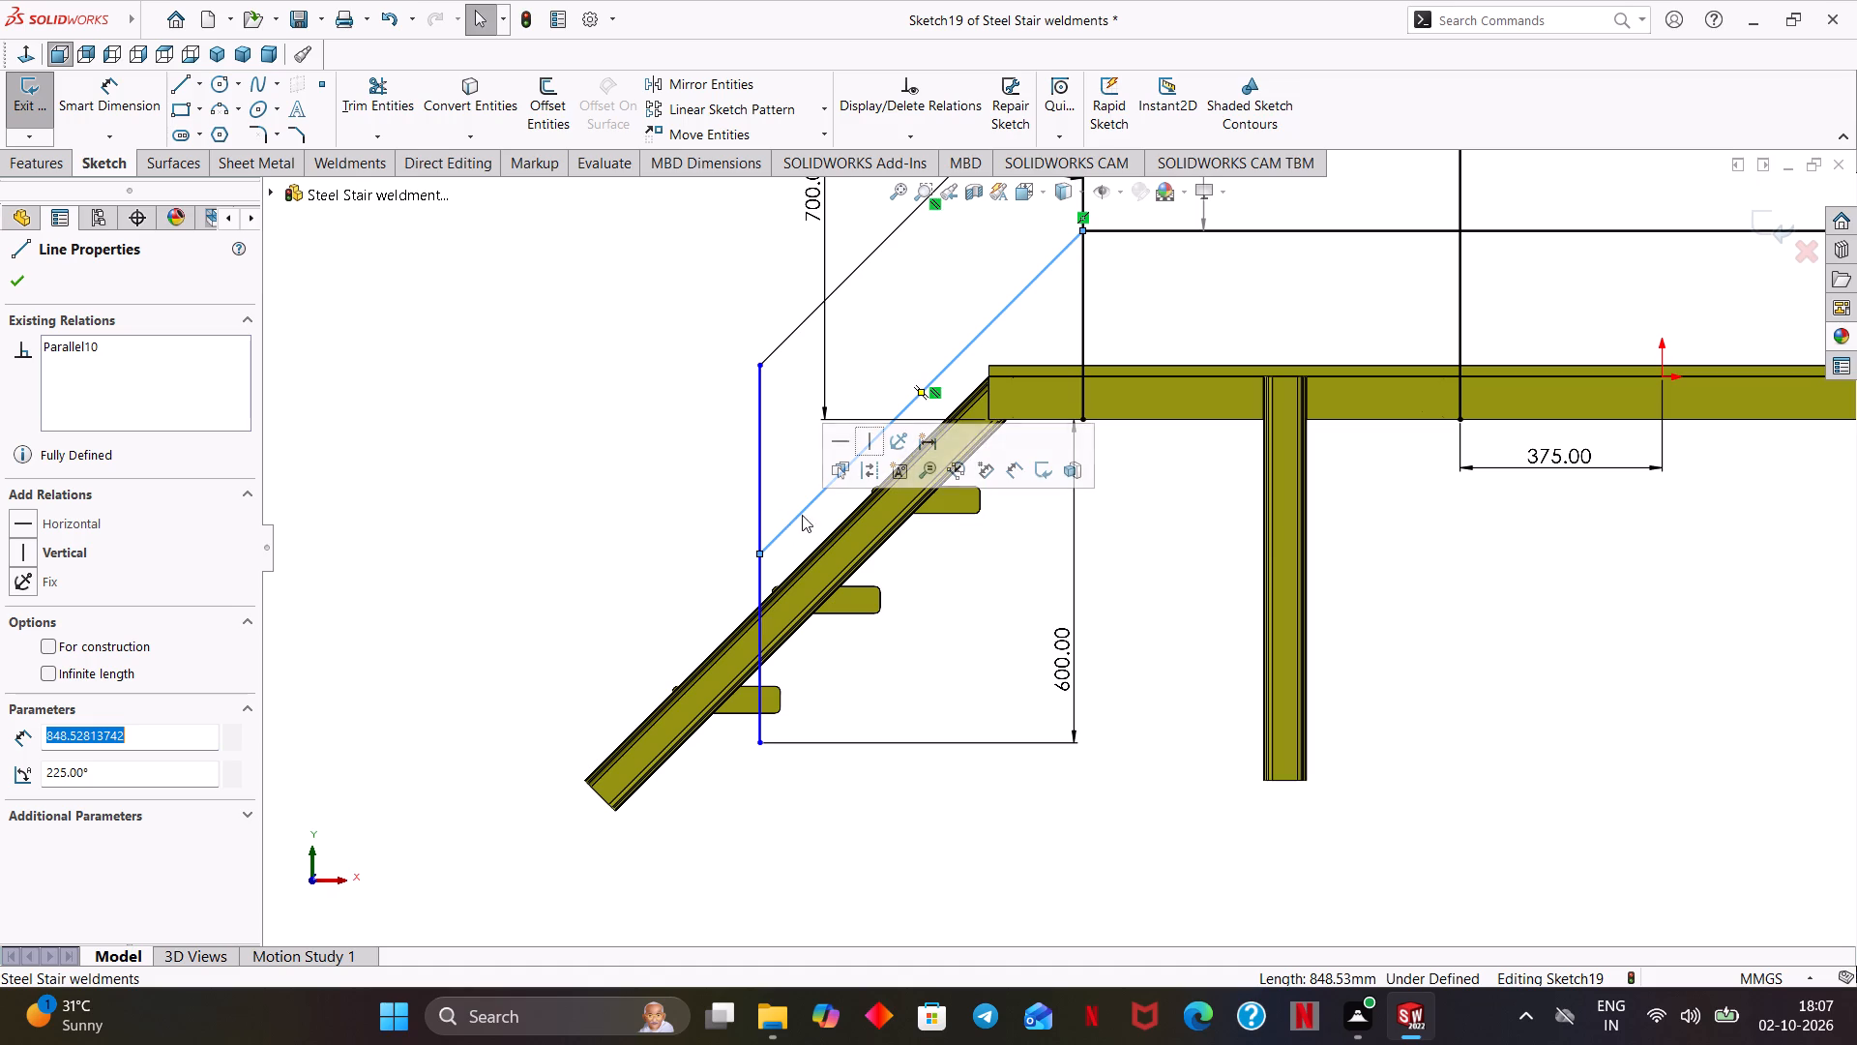
click(935, 390)
right_click(935, 390)
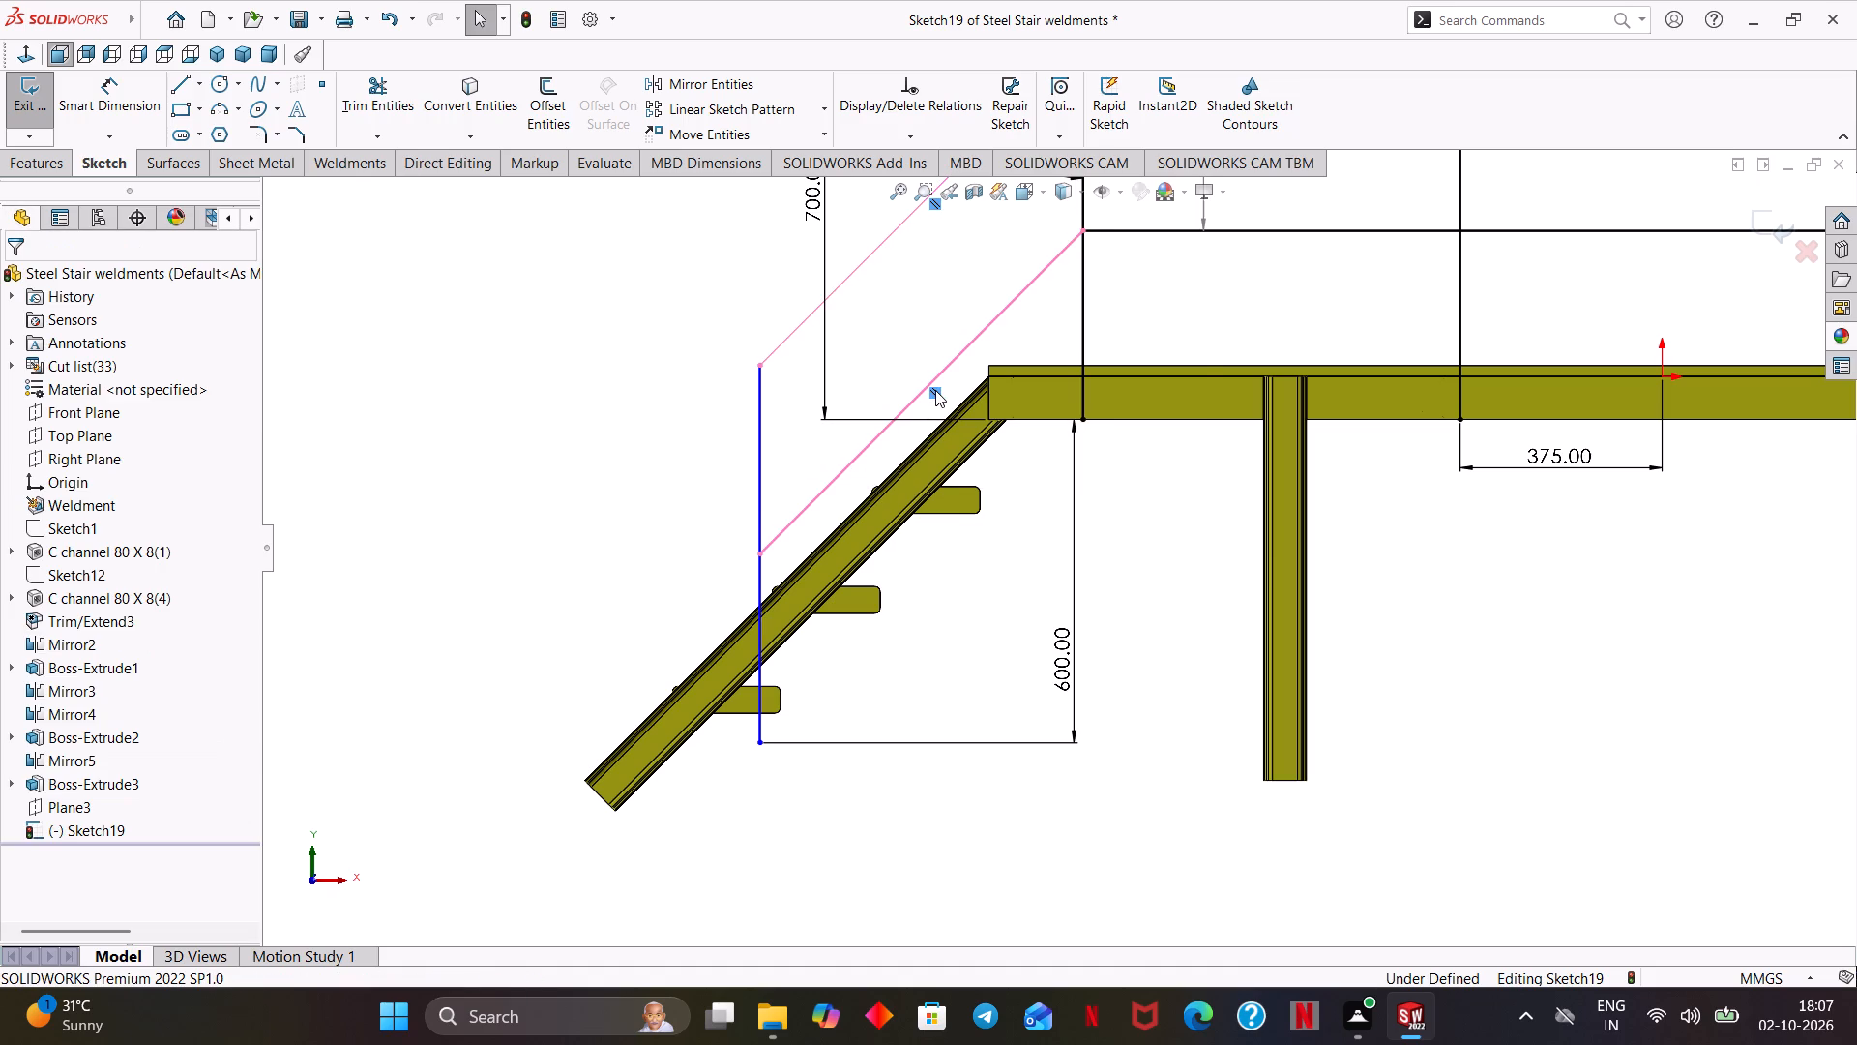
click(998, 648)
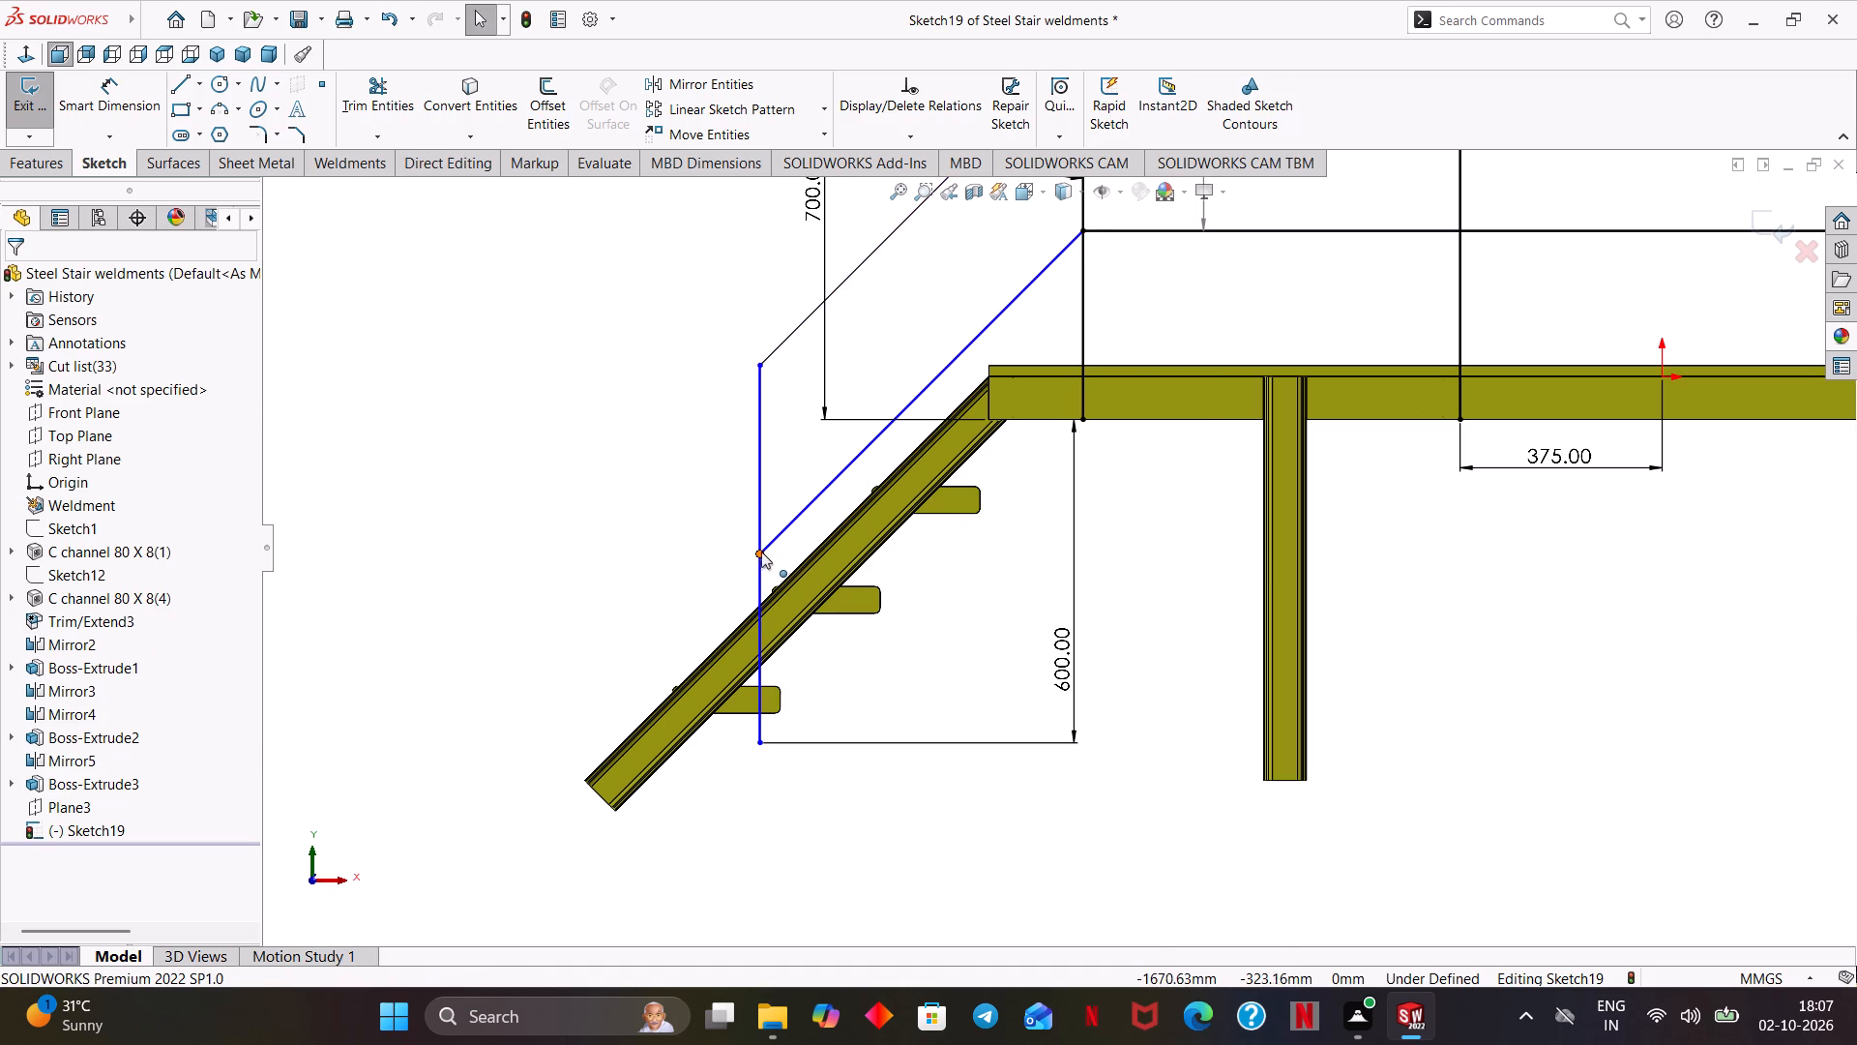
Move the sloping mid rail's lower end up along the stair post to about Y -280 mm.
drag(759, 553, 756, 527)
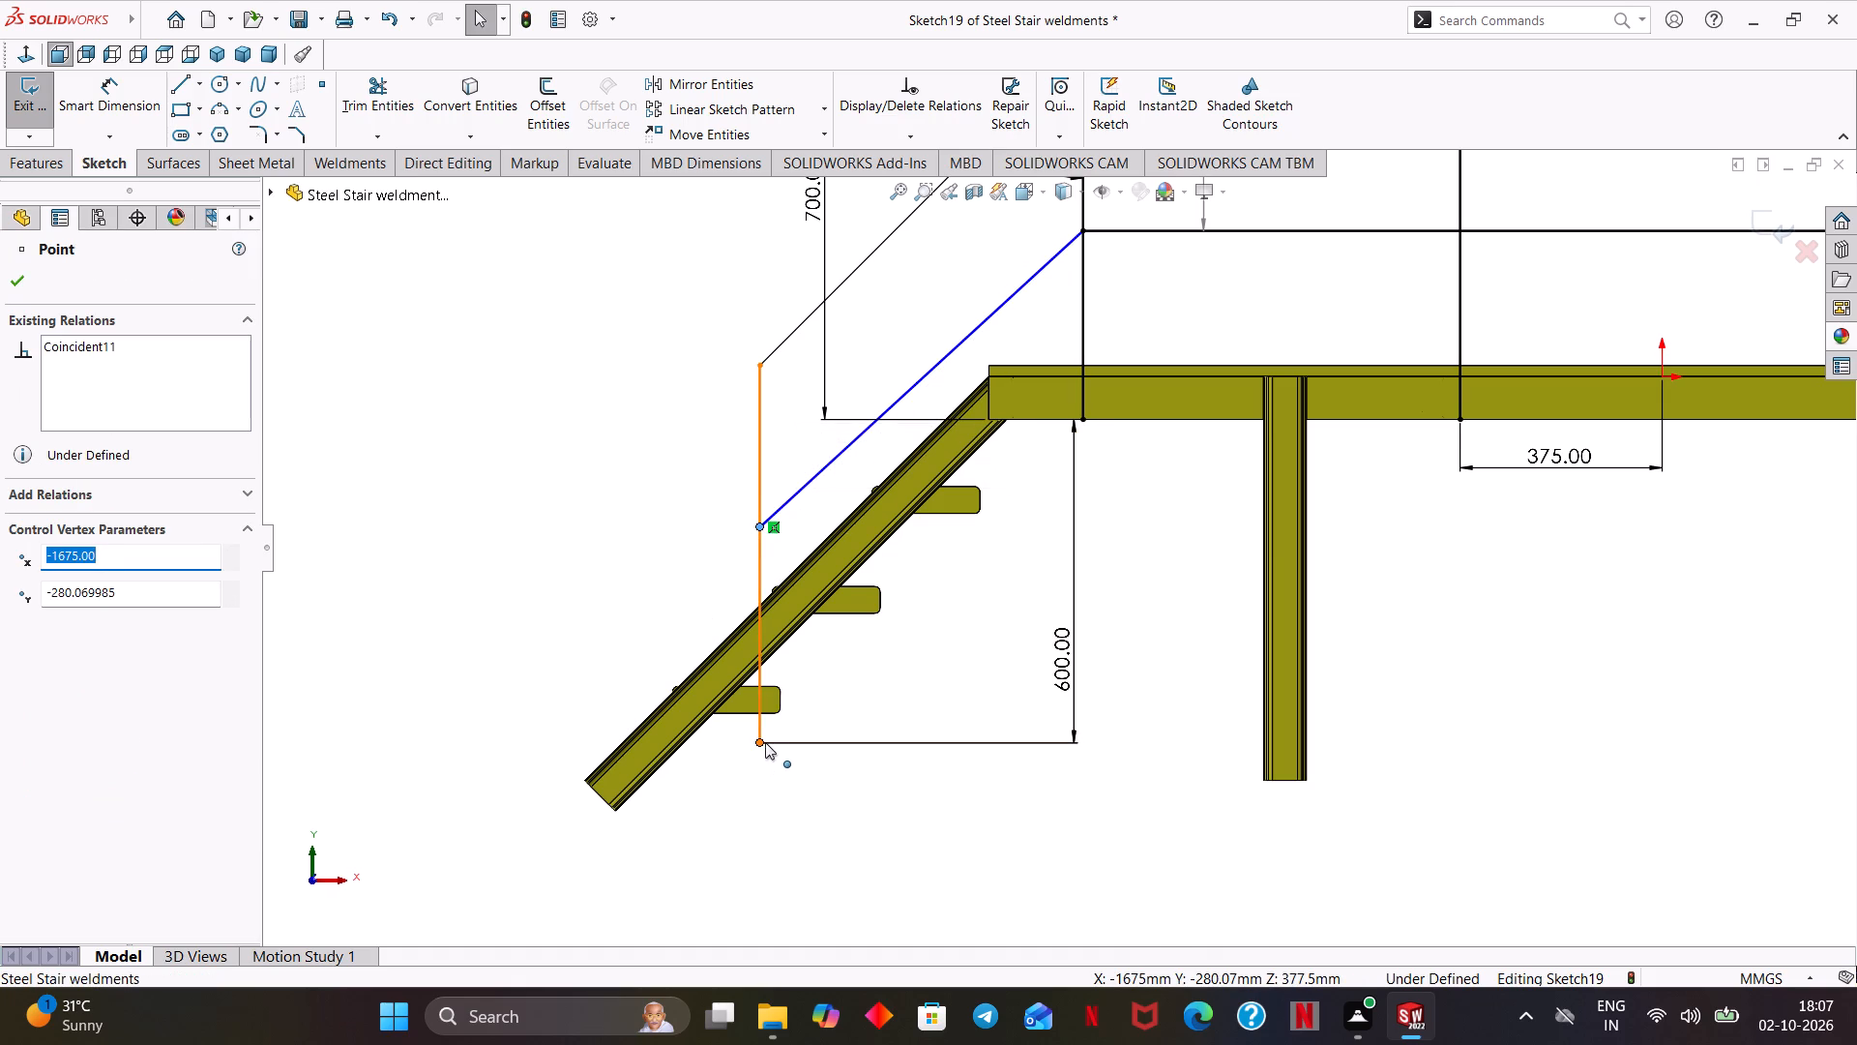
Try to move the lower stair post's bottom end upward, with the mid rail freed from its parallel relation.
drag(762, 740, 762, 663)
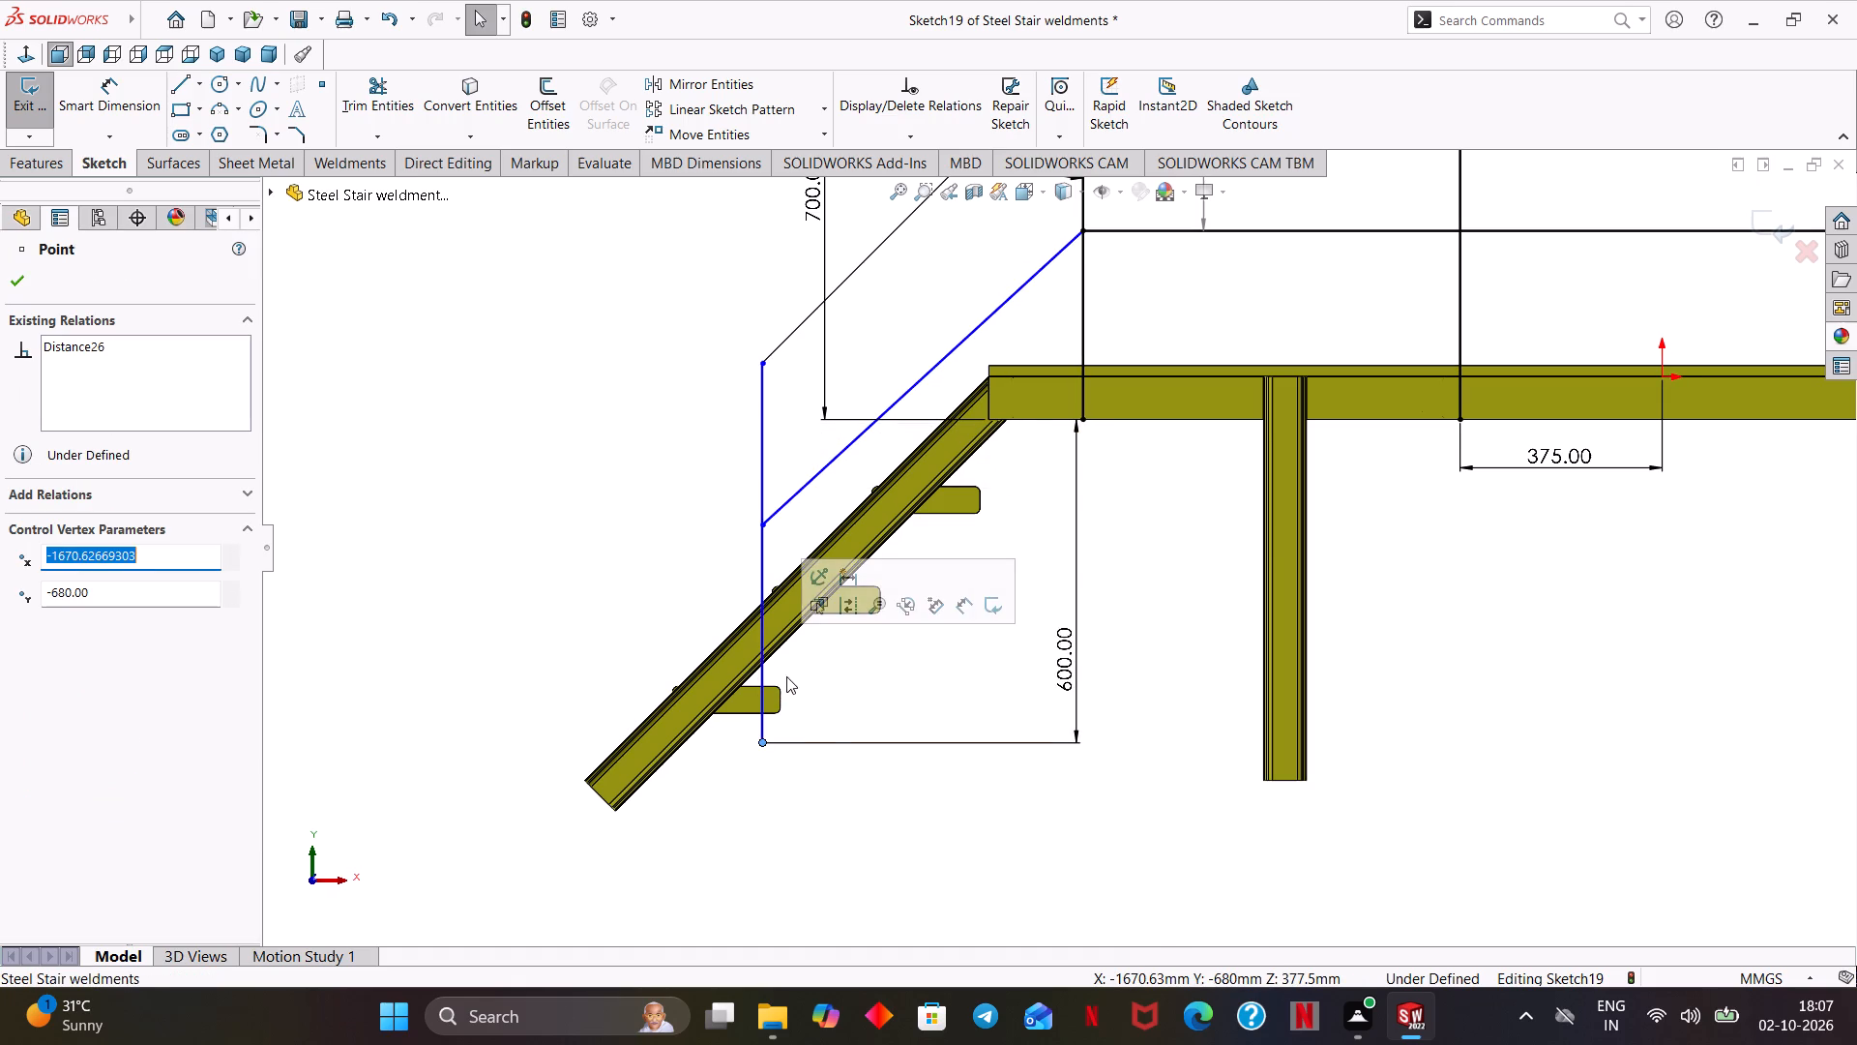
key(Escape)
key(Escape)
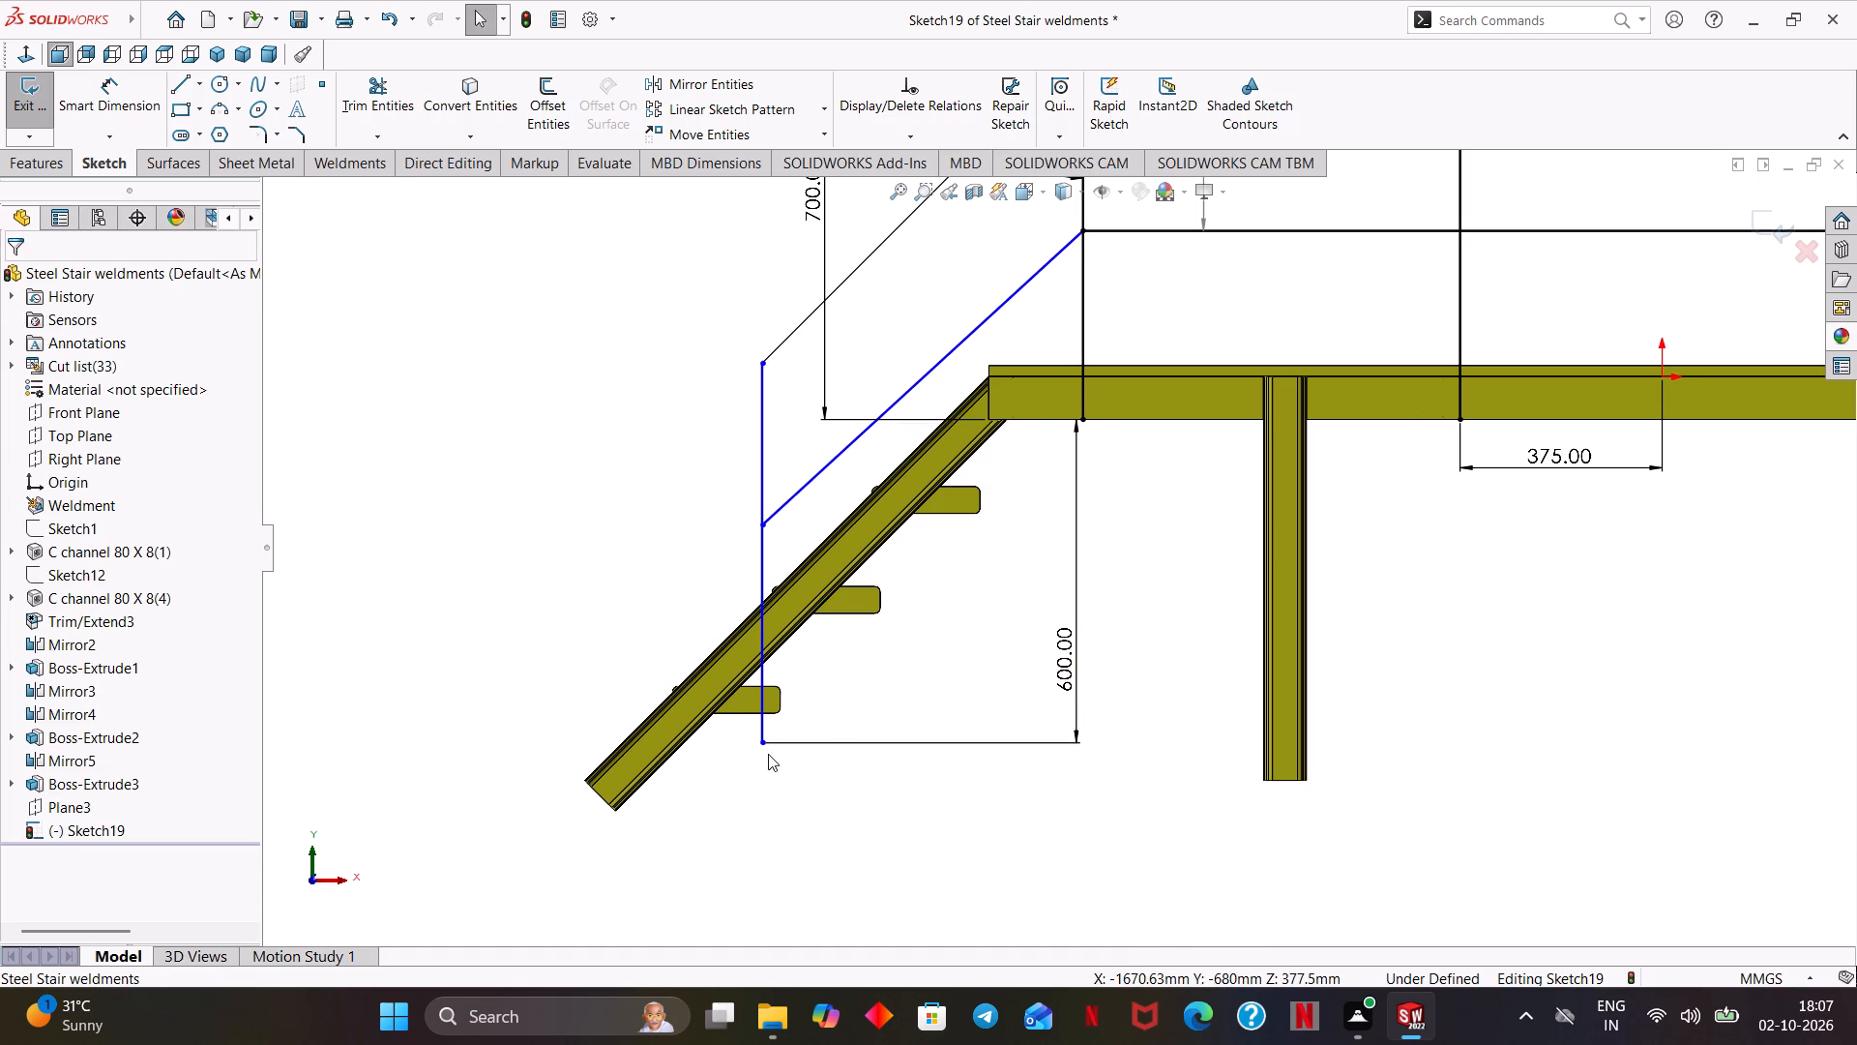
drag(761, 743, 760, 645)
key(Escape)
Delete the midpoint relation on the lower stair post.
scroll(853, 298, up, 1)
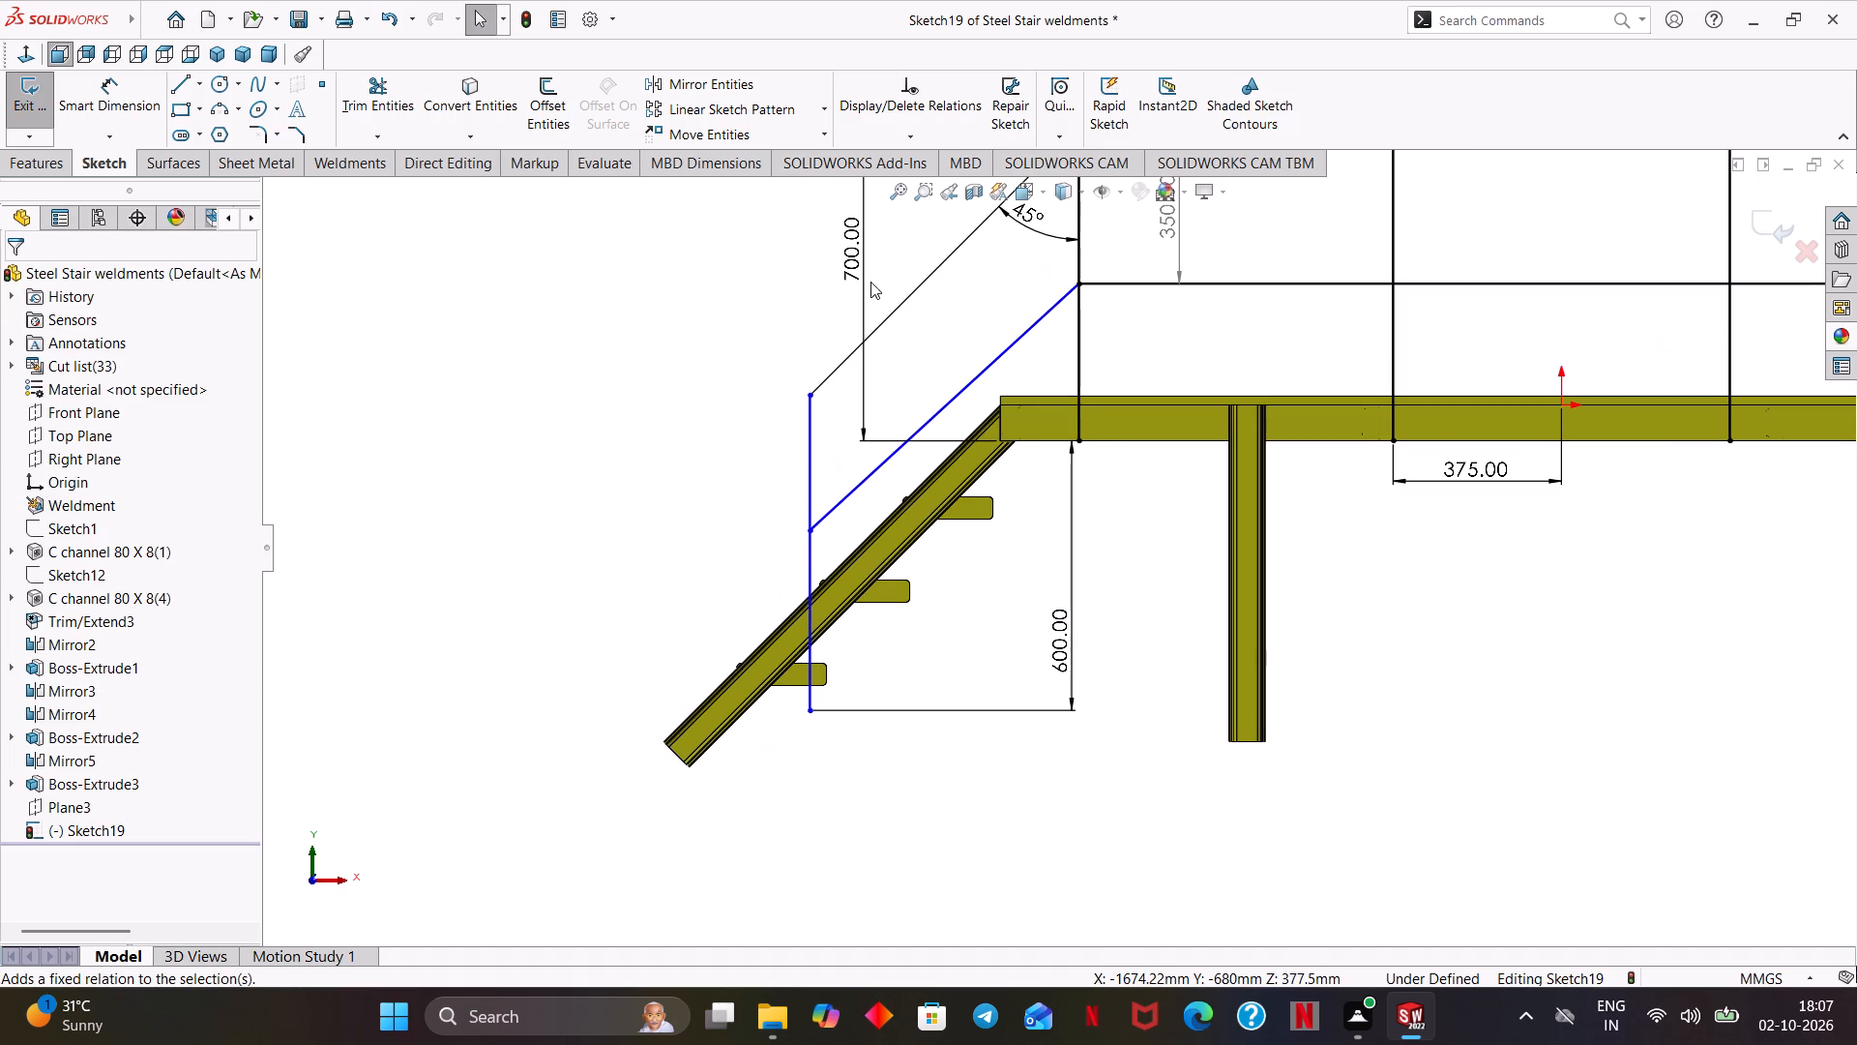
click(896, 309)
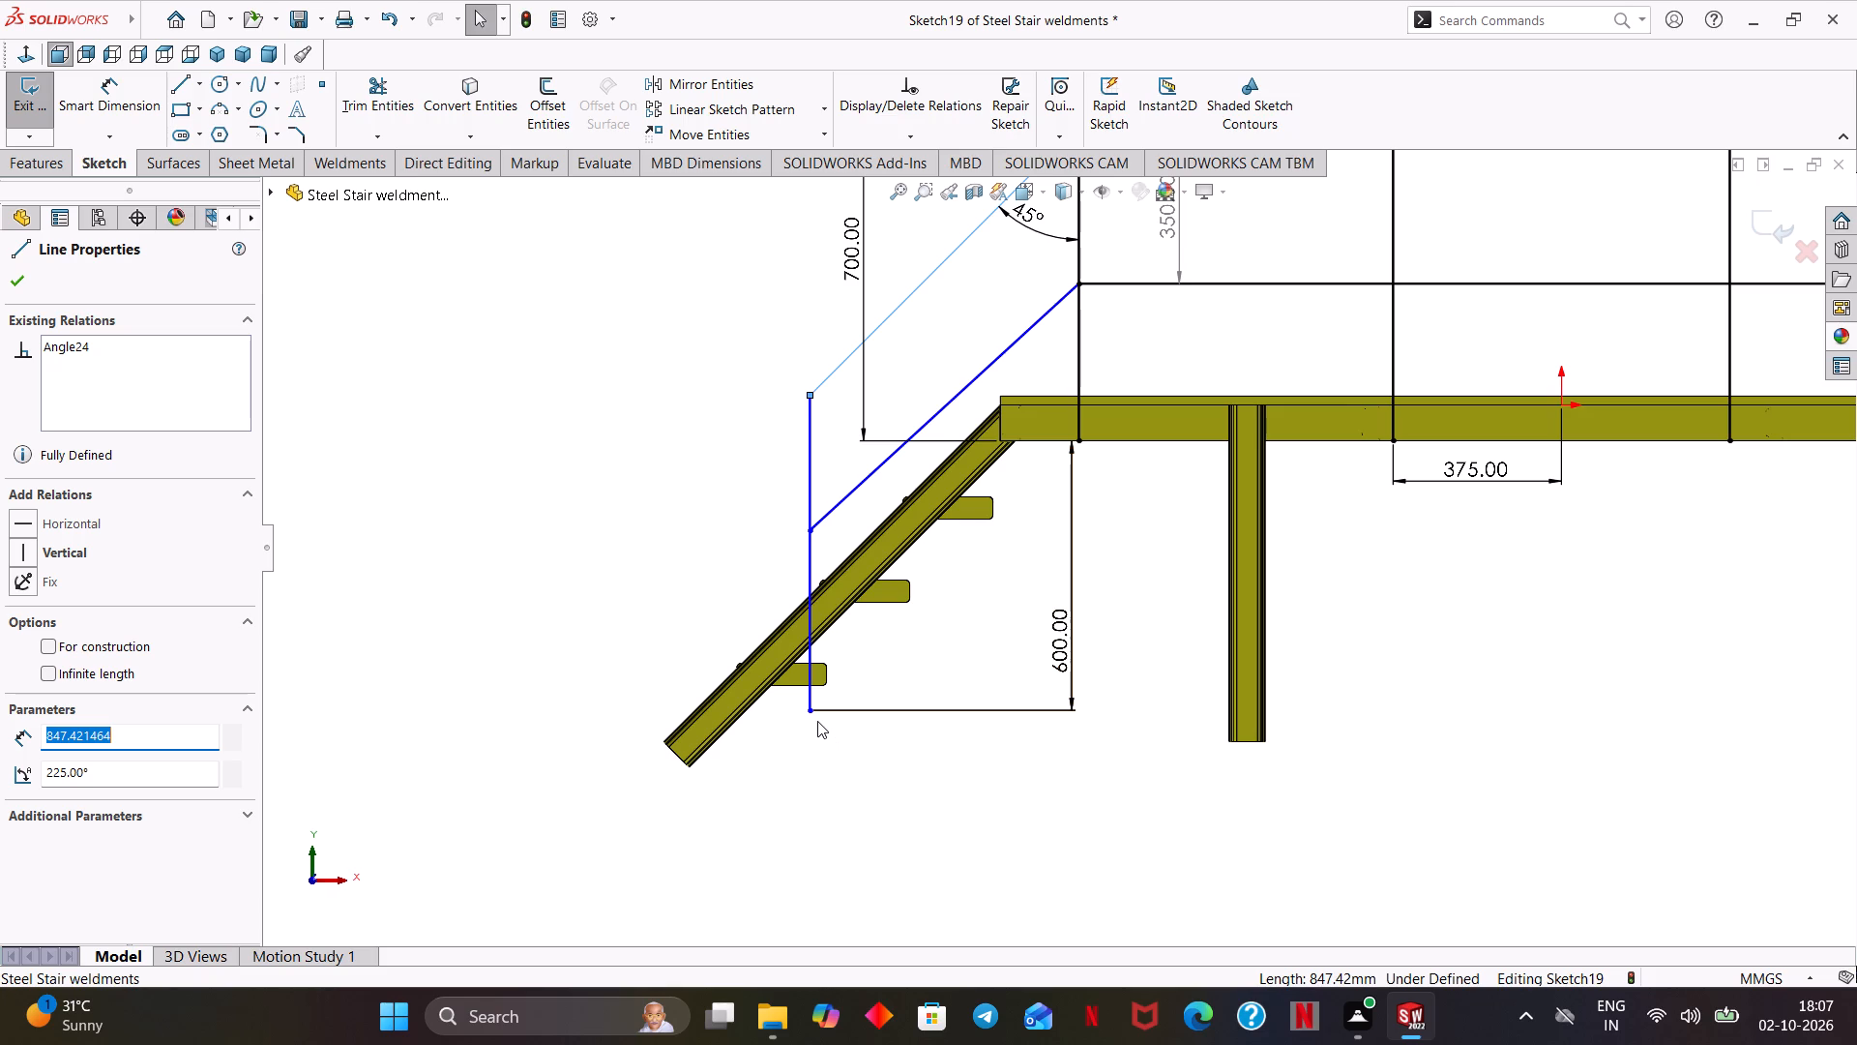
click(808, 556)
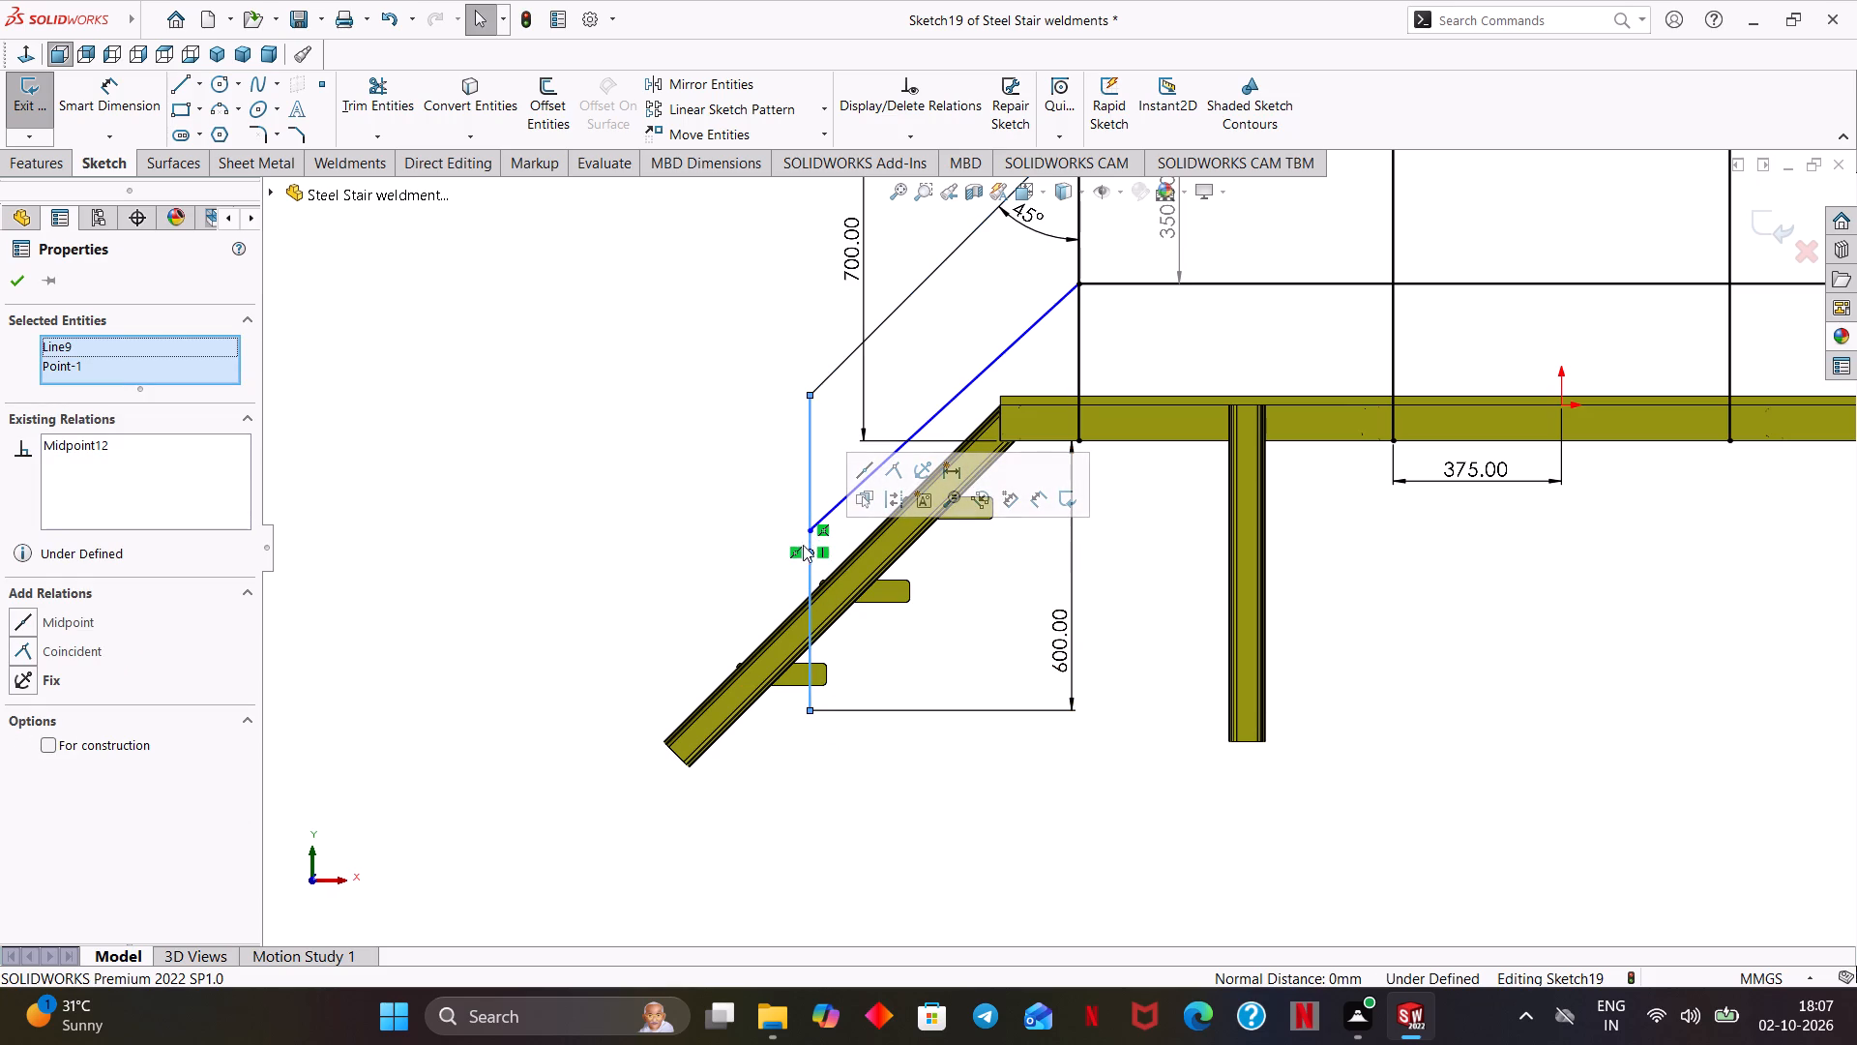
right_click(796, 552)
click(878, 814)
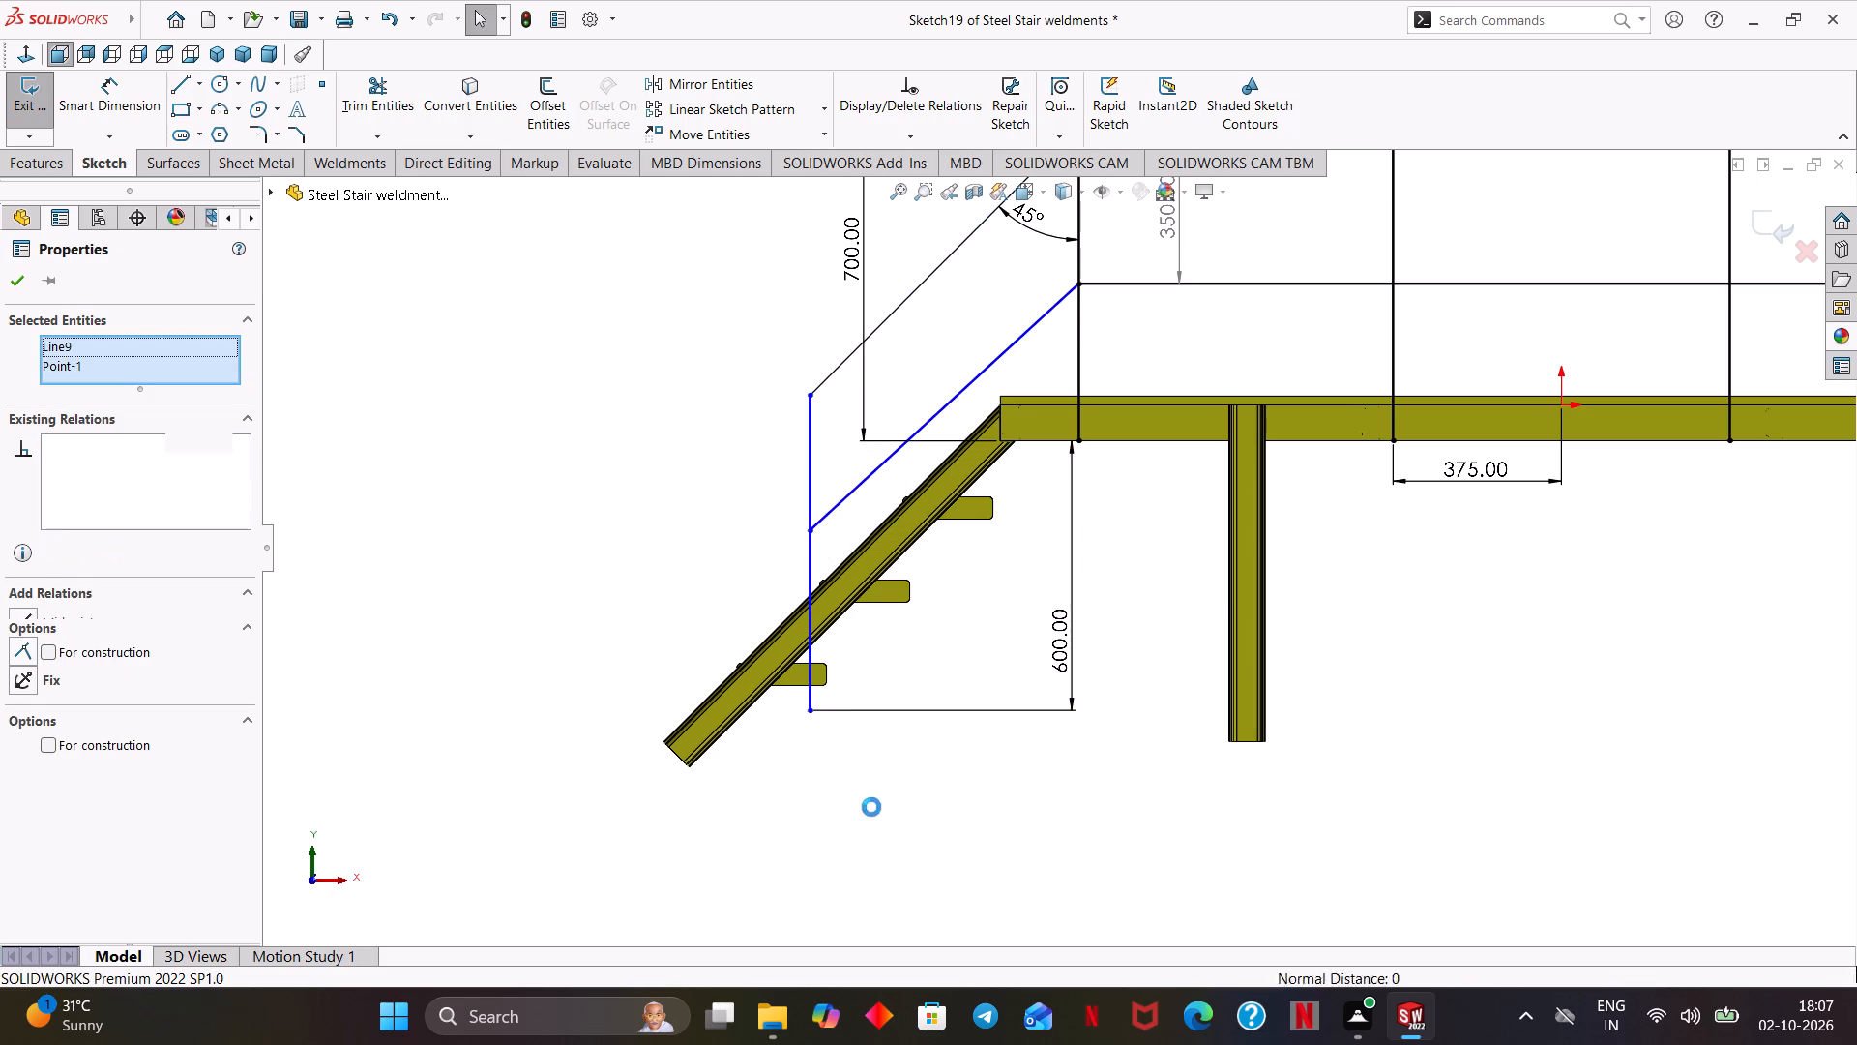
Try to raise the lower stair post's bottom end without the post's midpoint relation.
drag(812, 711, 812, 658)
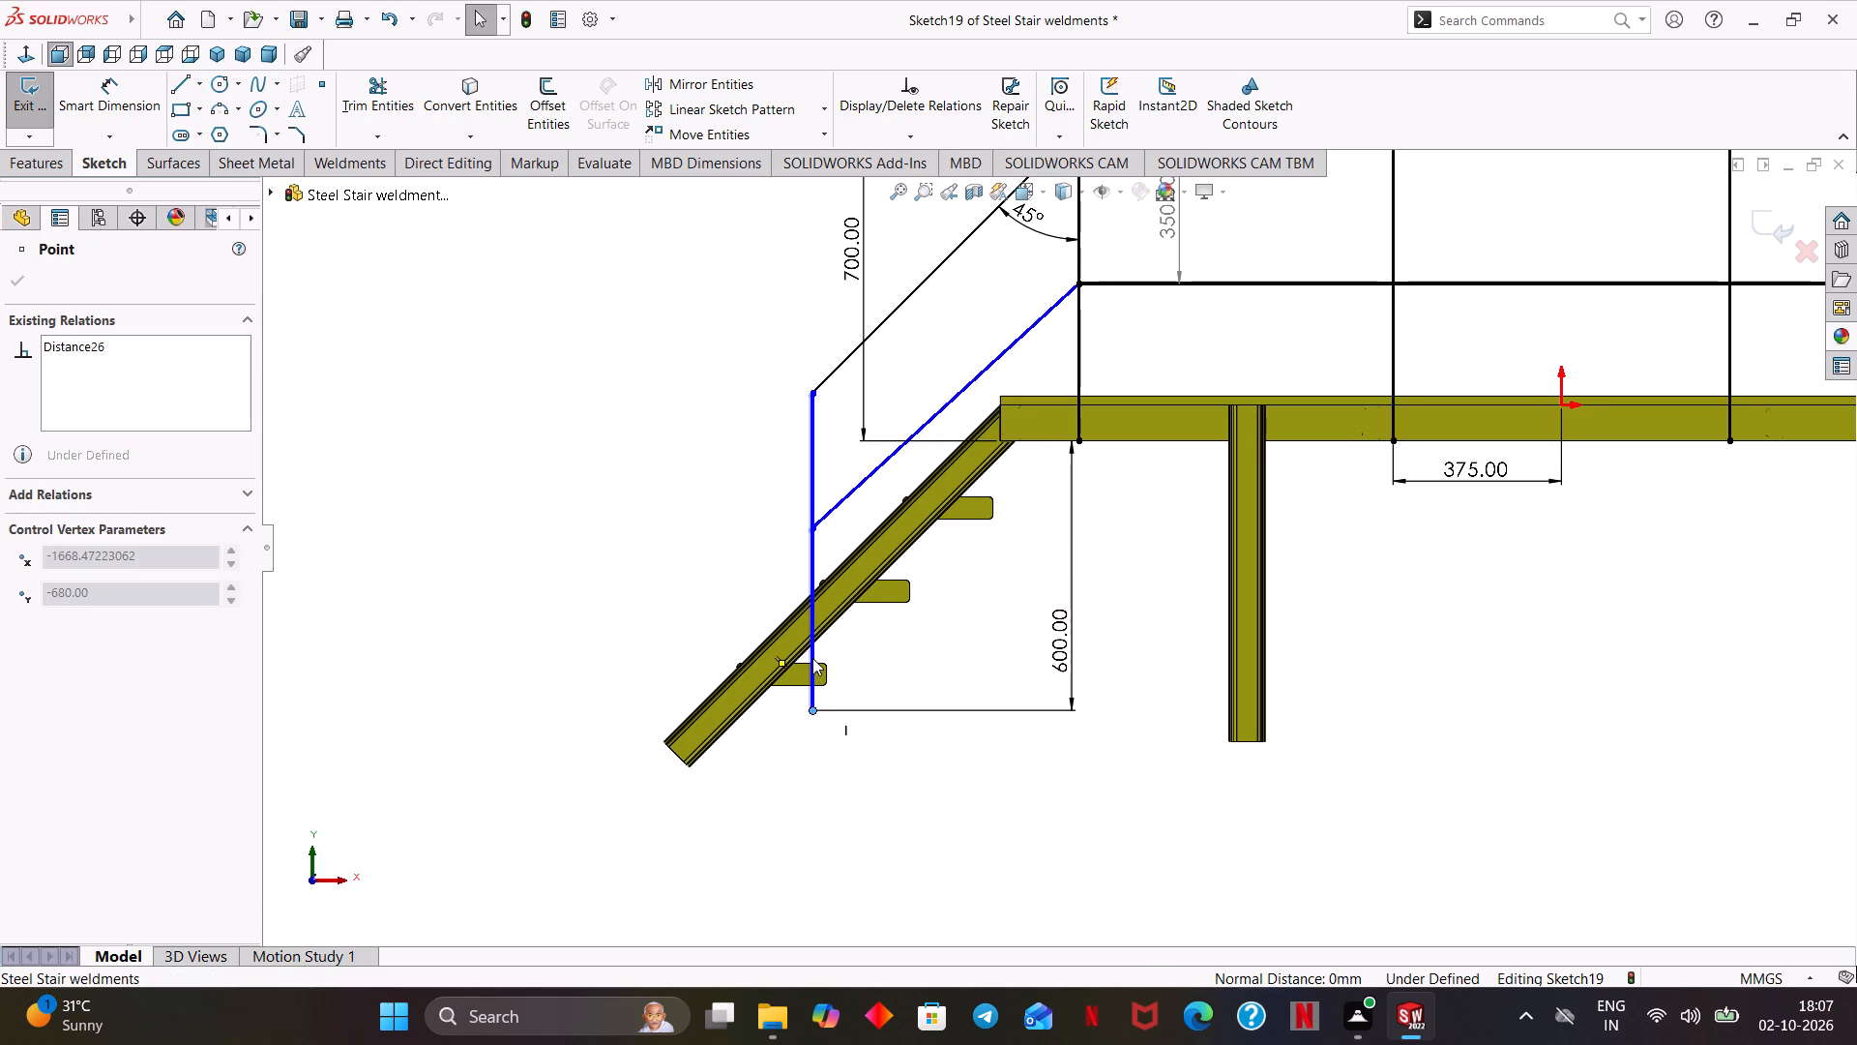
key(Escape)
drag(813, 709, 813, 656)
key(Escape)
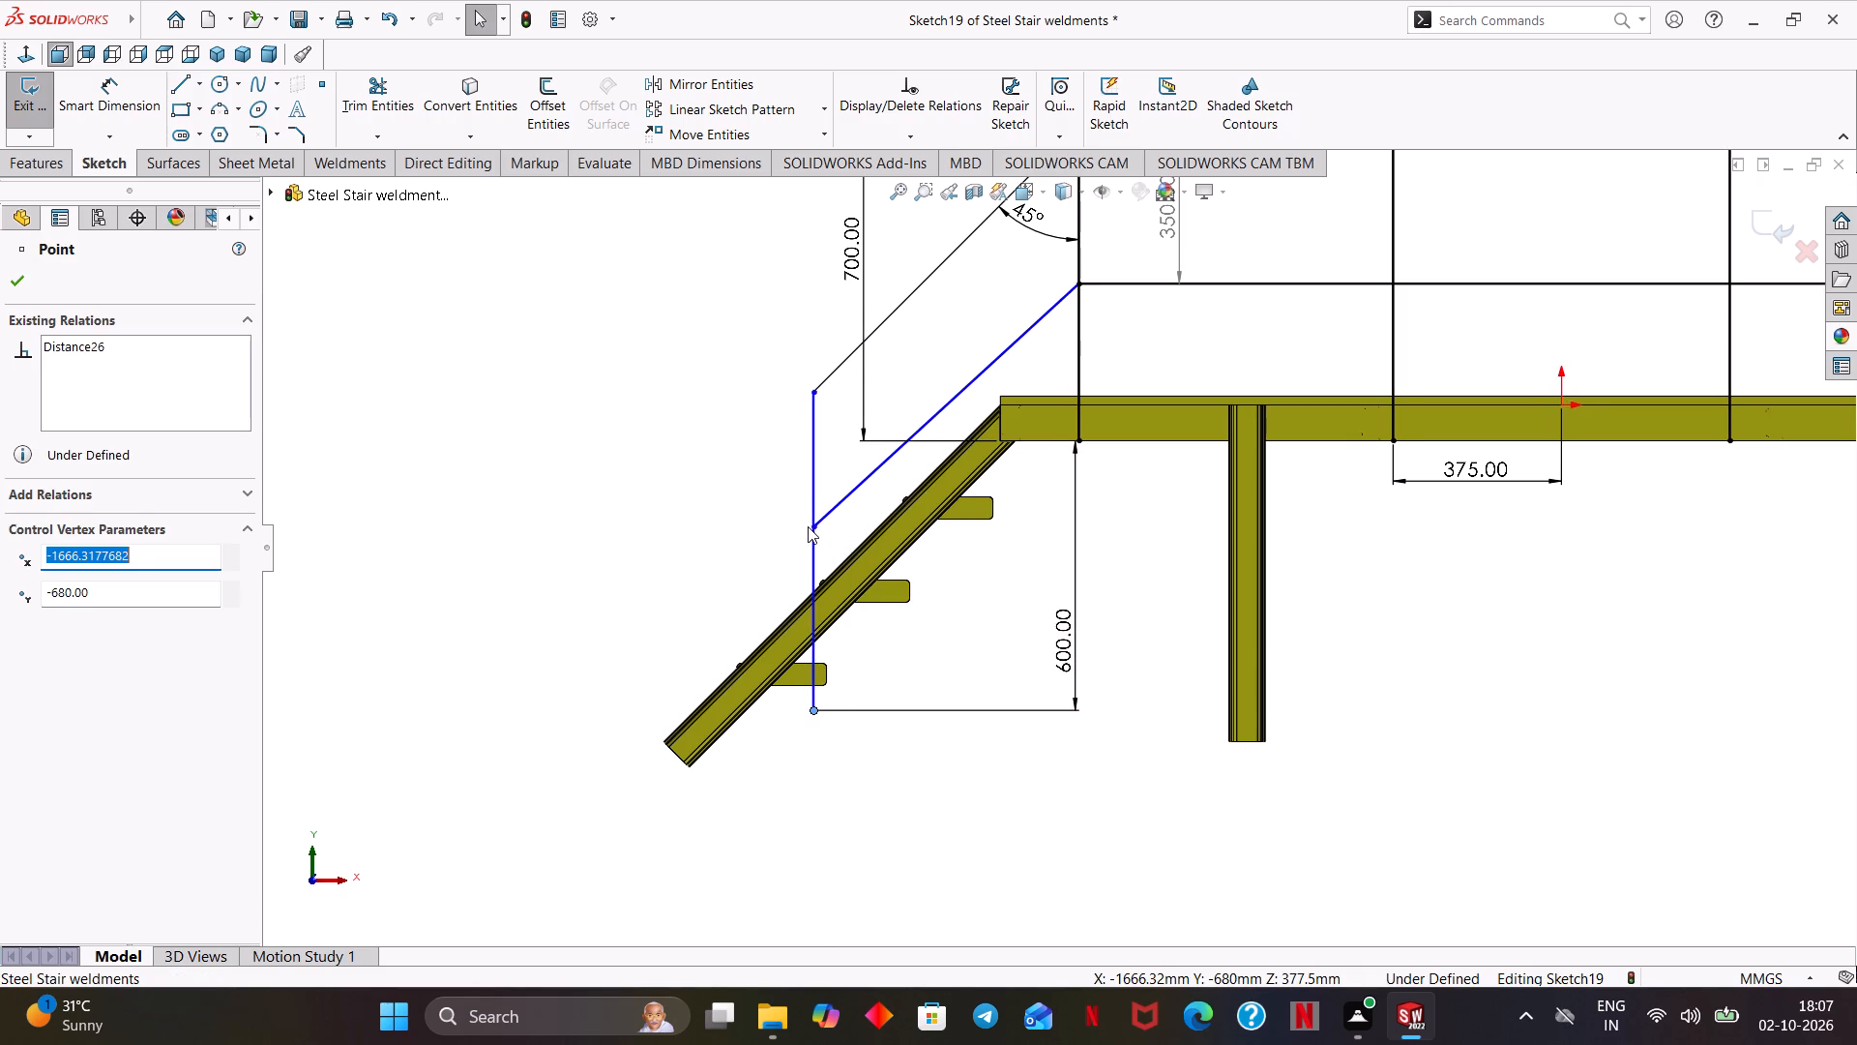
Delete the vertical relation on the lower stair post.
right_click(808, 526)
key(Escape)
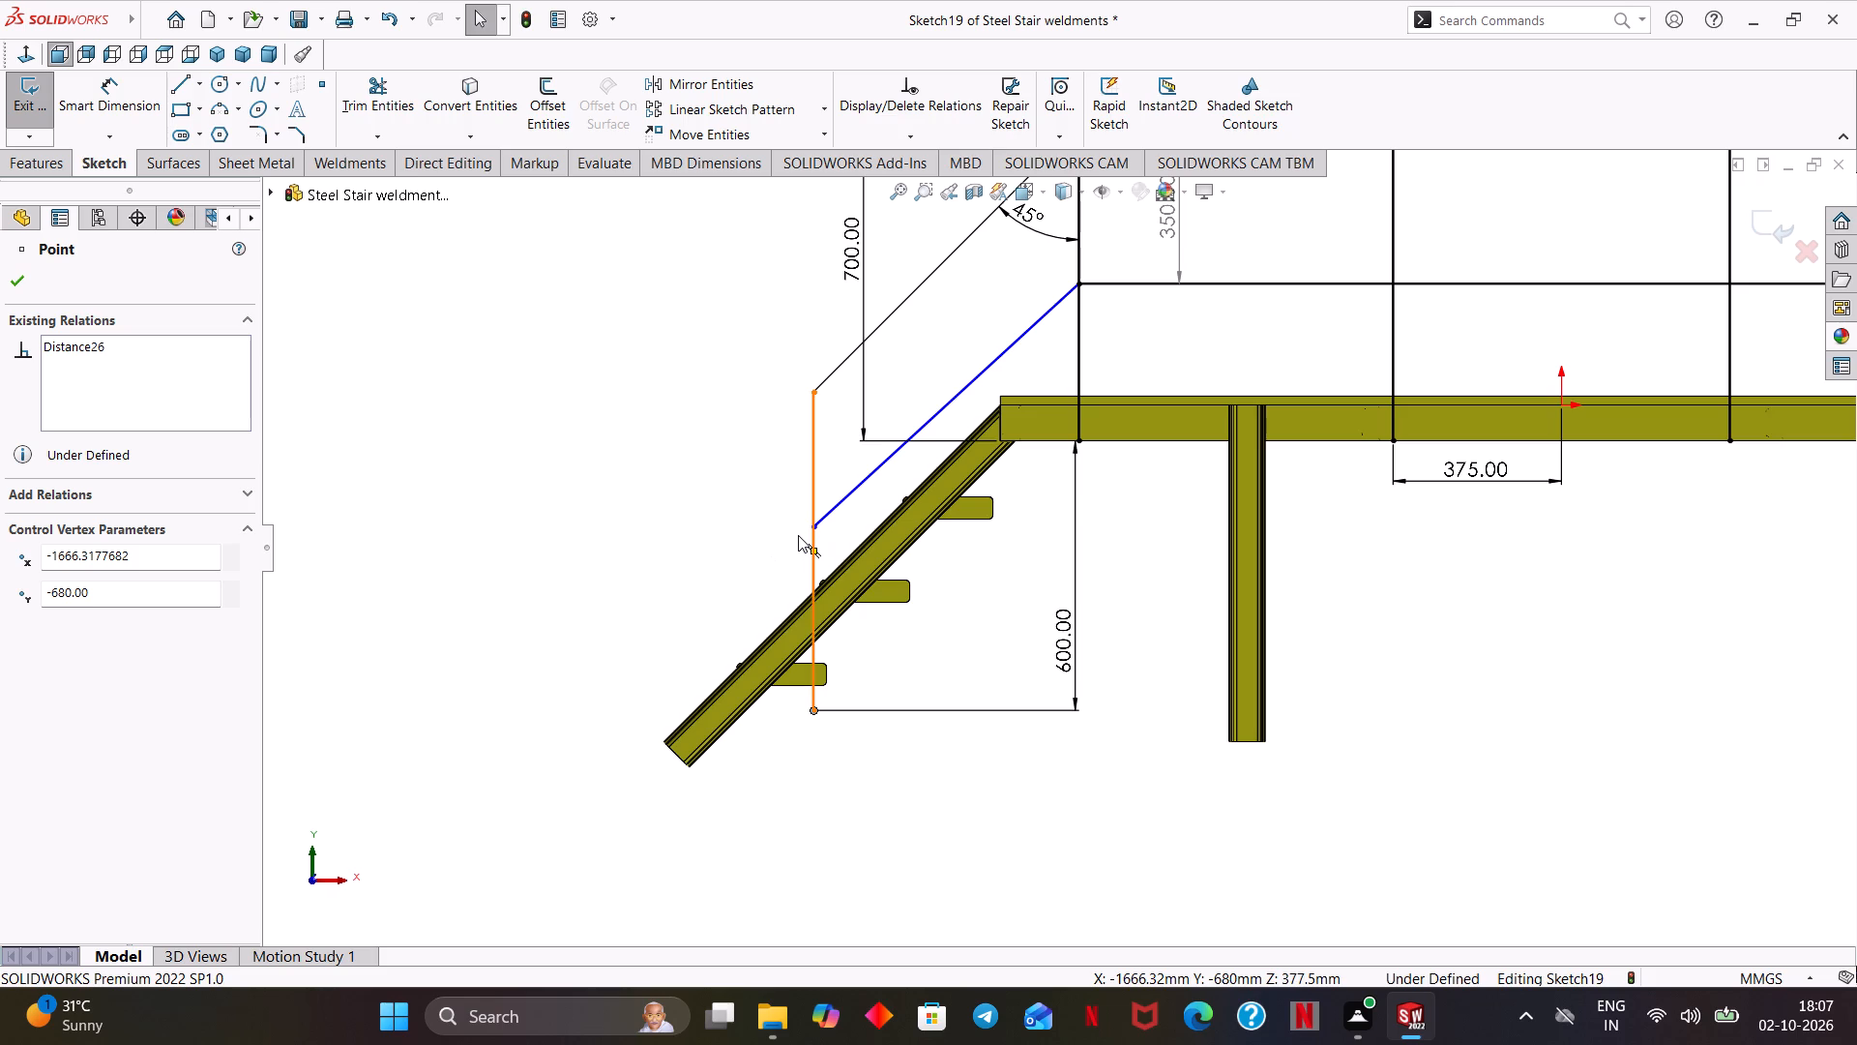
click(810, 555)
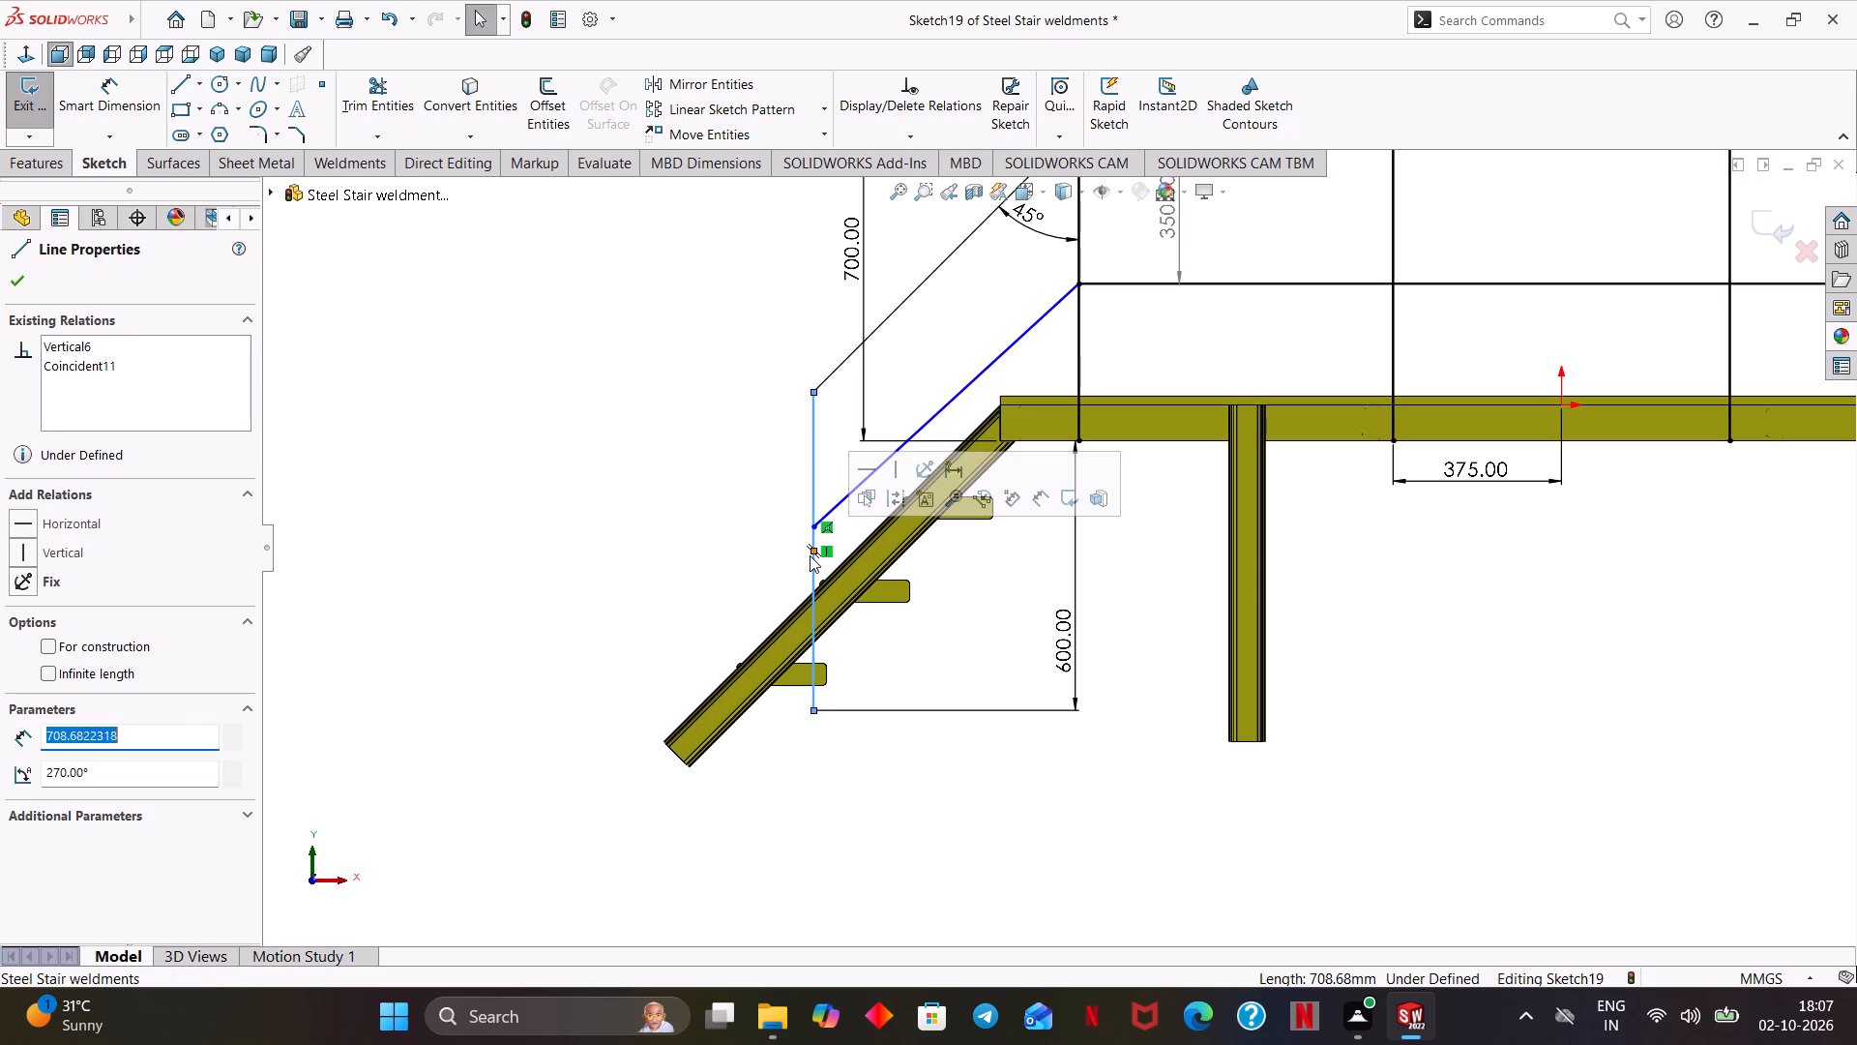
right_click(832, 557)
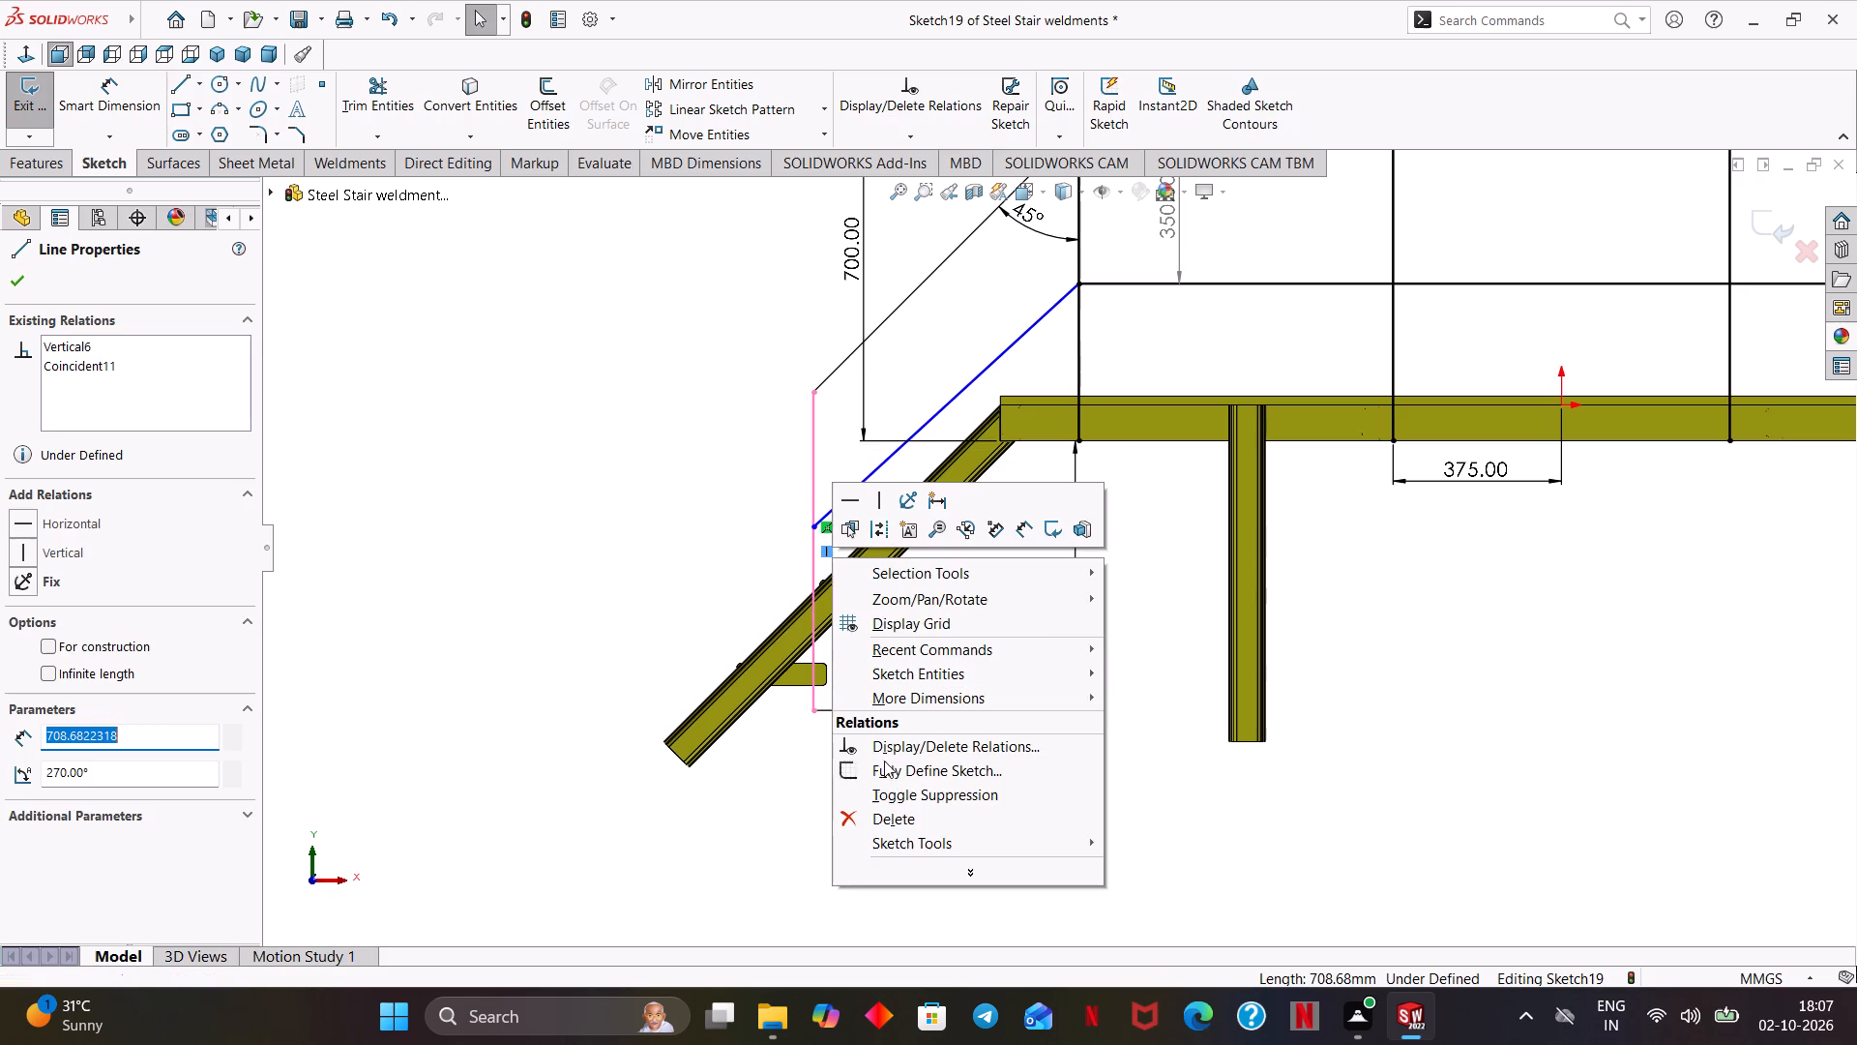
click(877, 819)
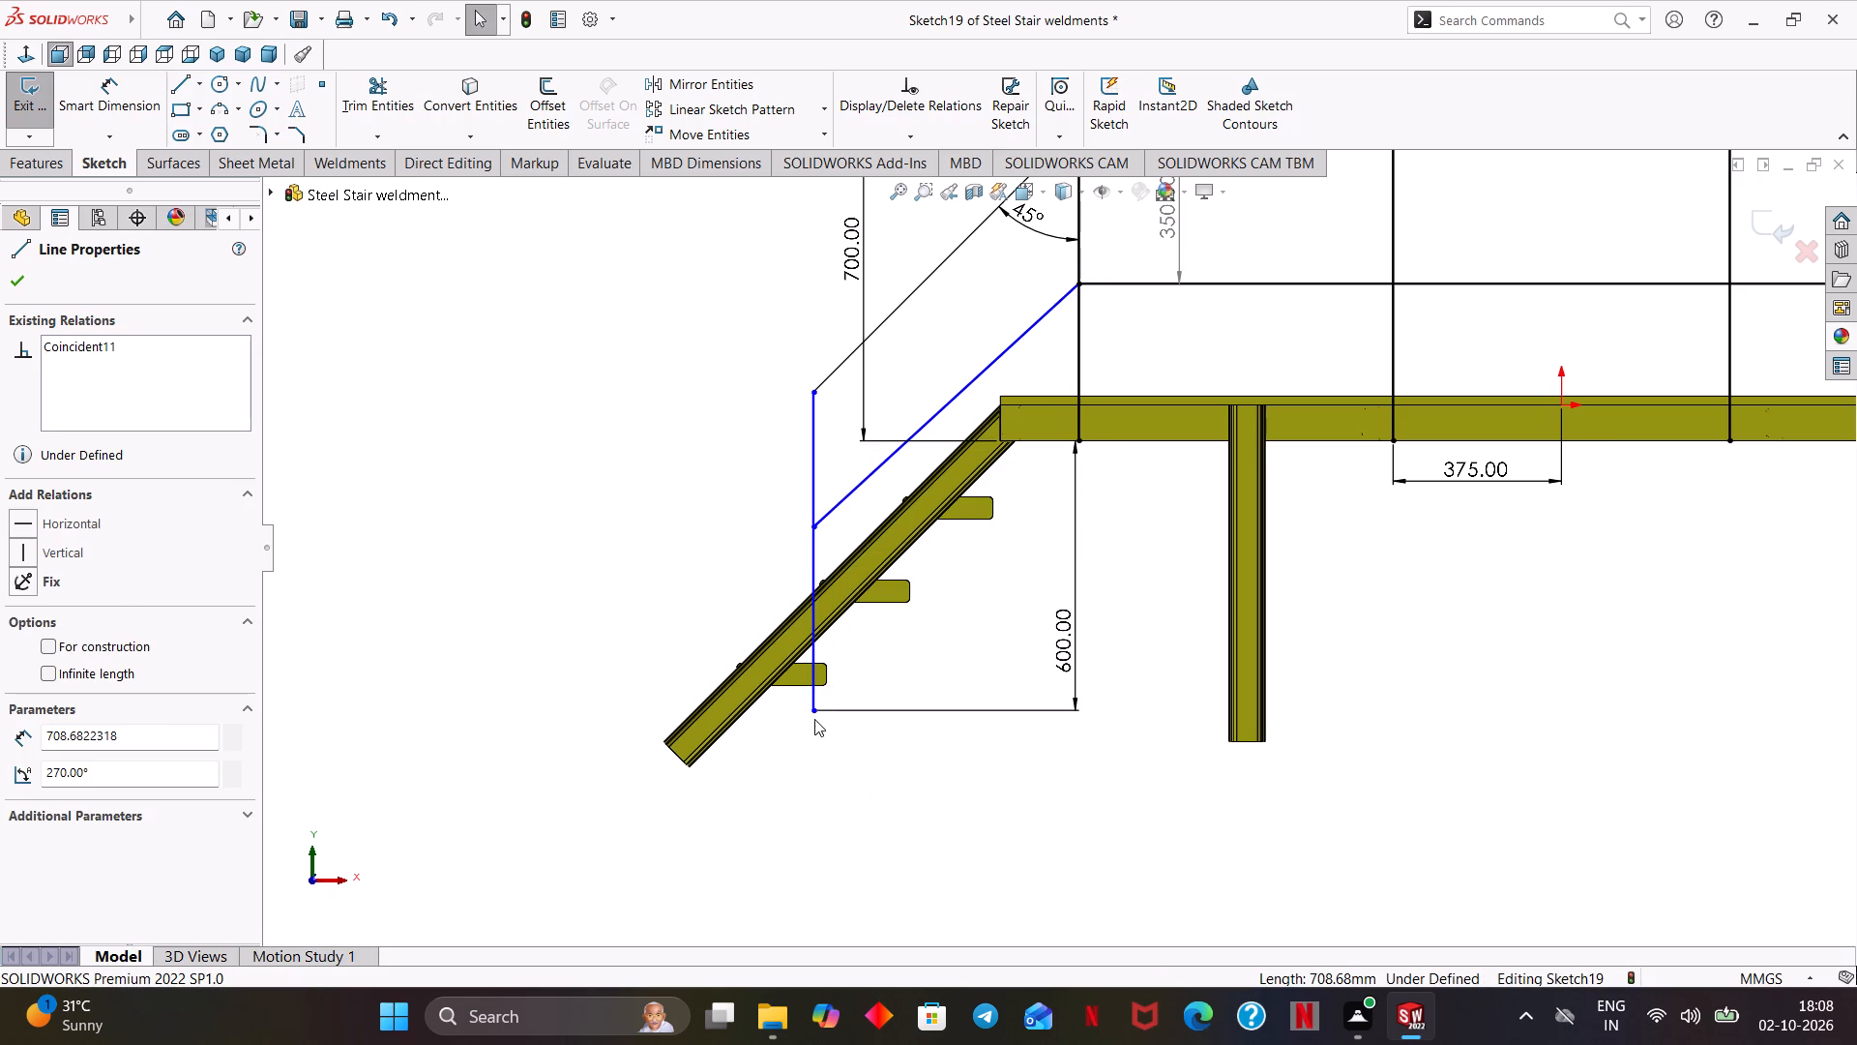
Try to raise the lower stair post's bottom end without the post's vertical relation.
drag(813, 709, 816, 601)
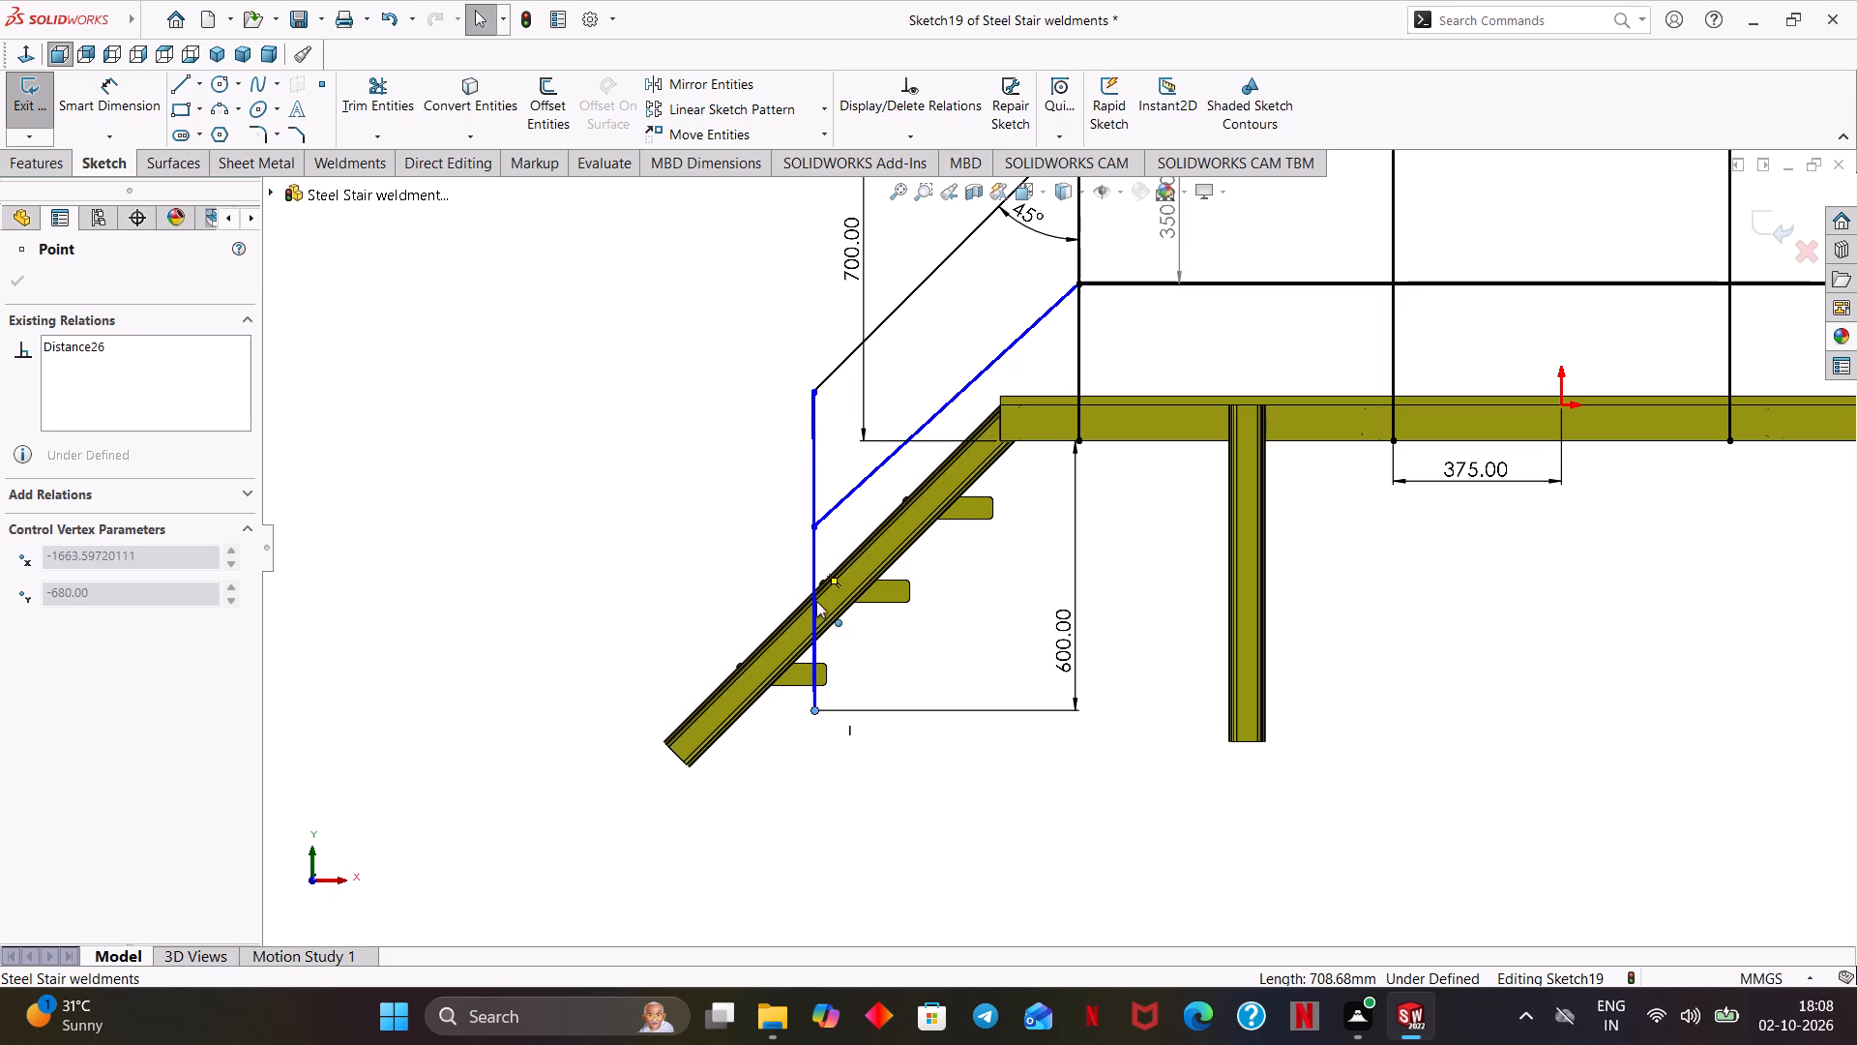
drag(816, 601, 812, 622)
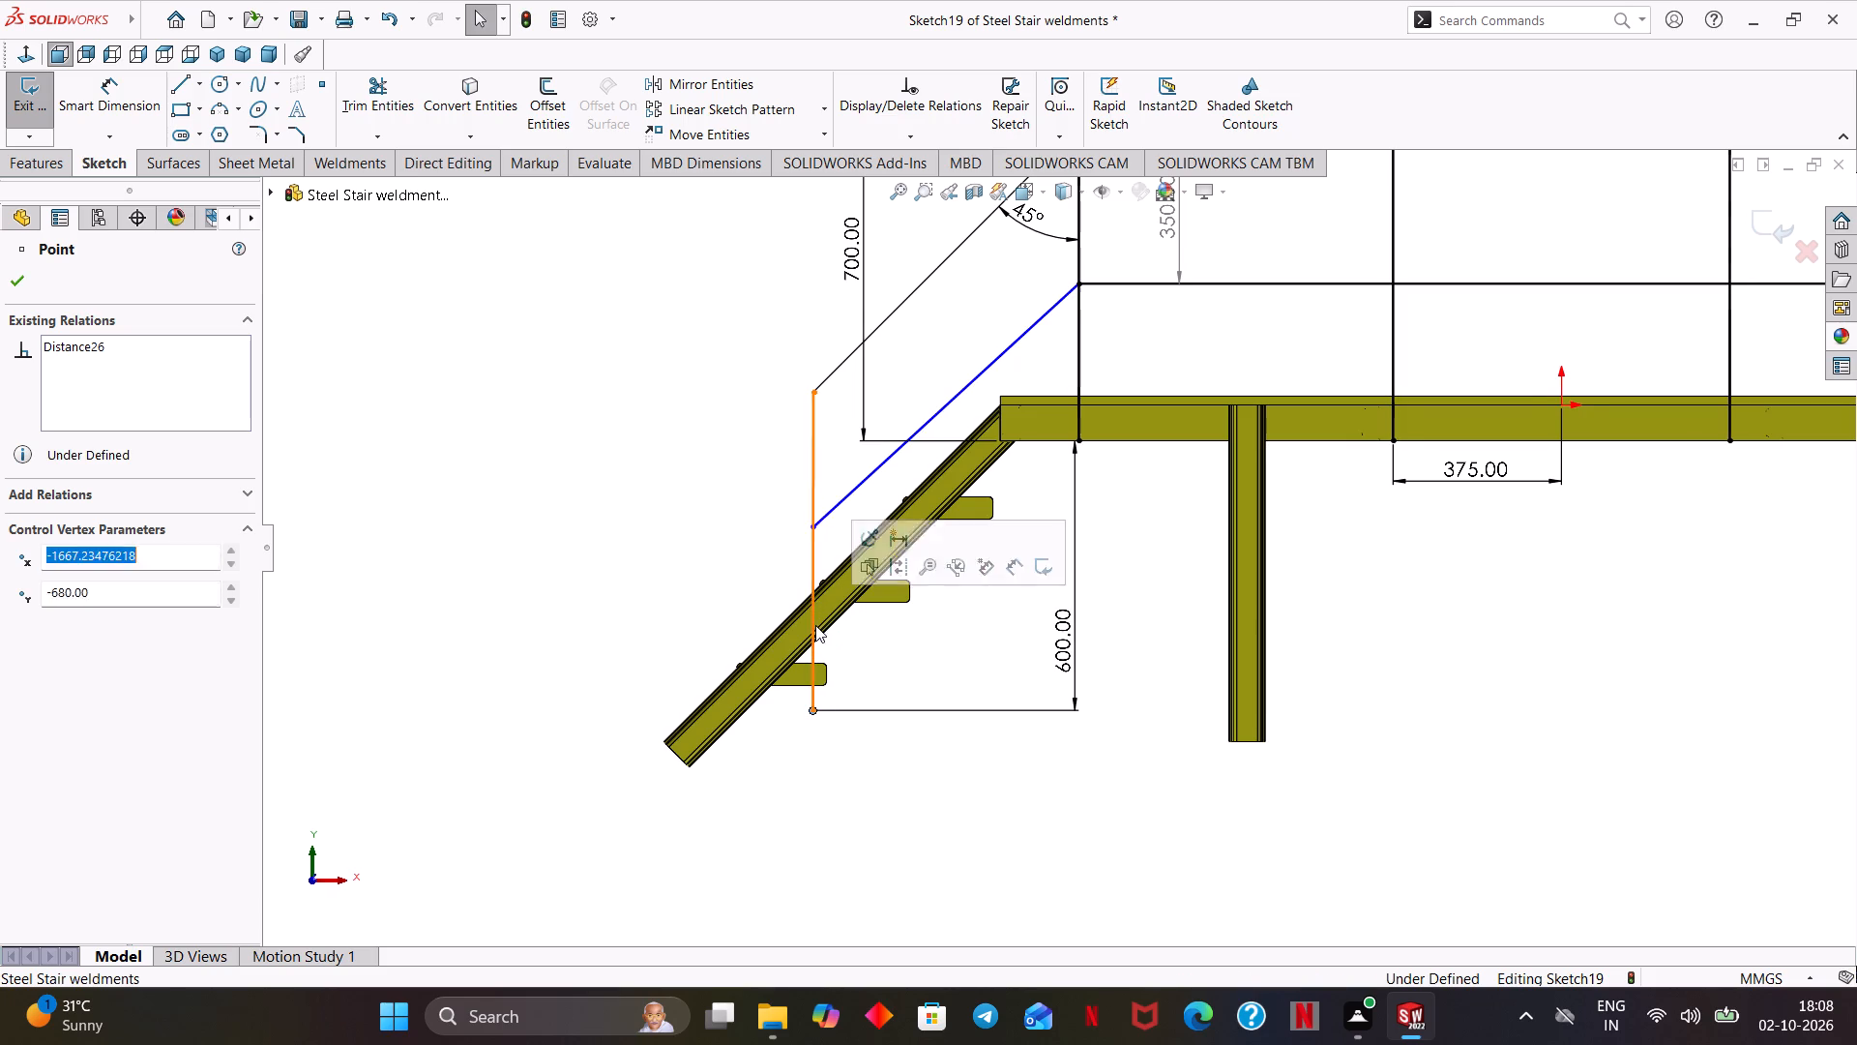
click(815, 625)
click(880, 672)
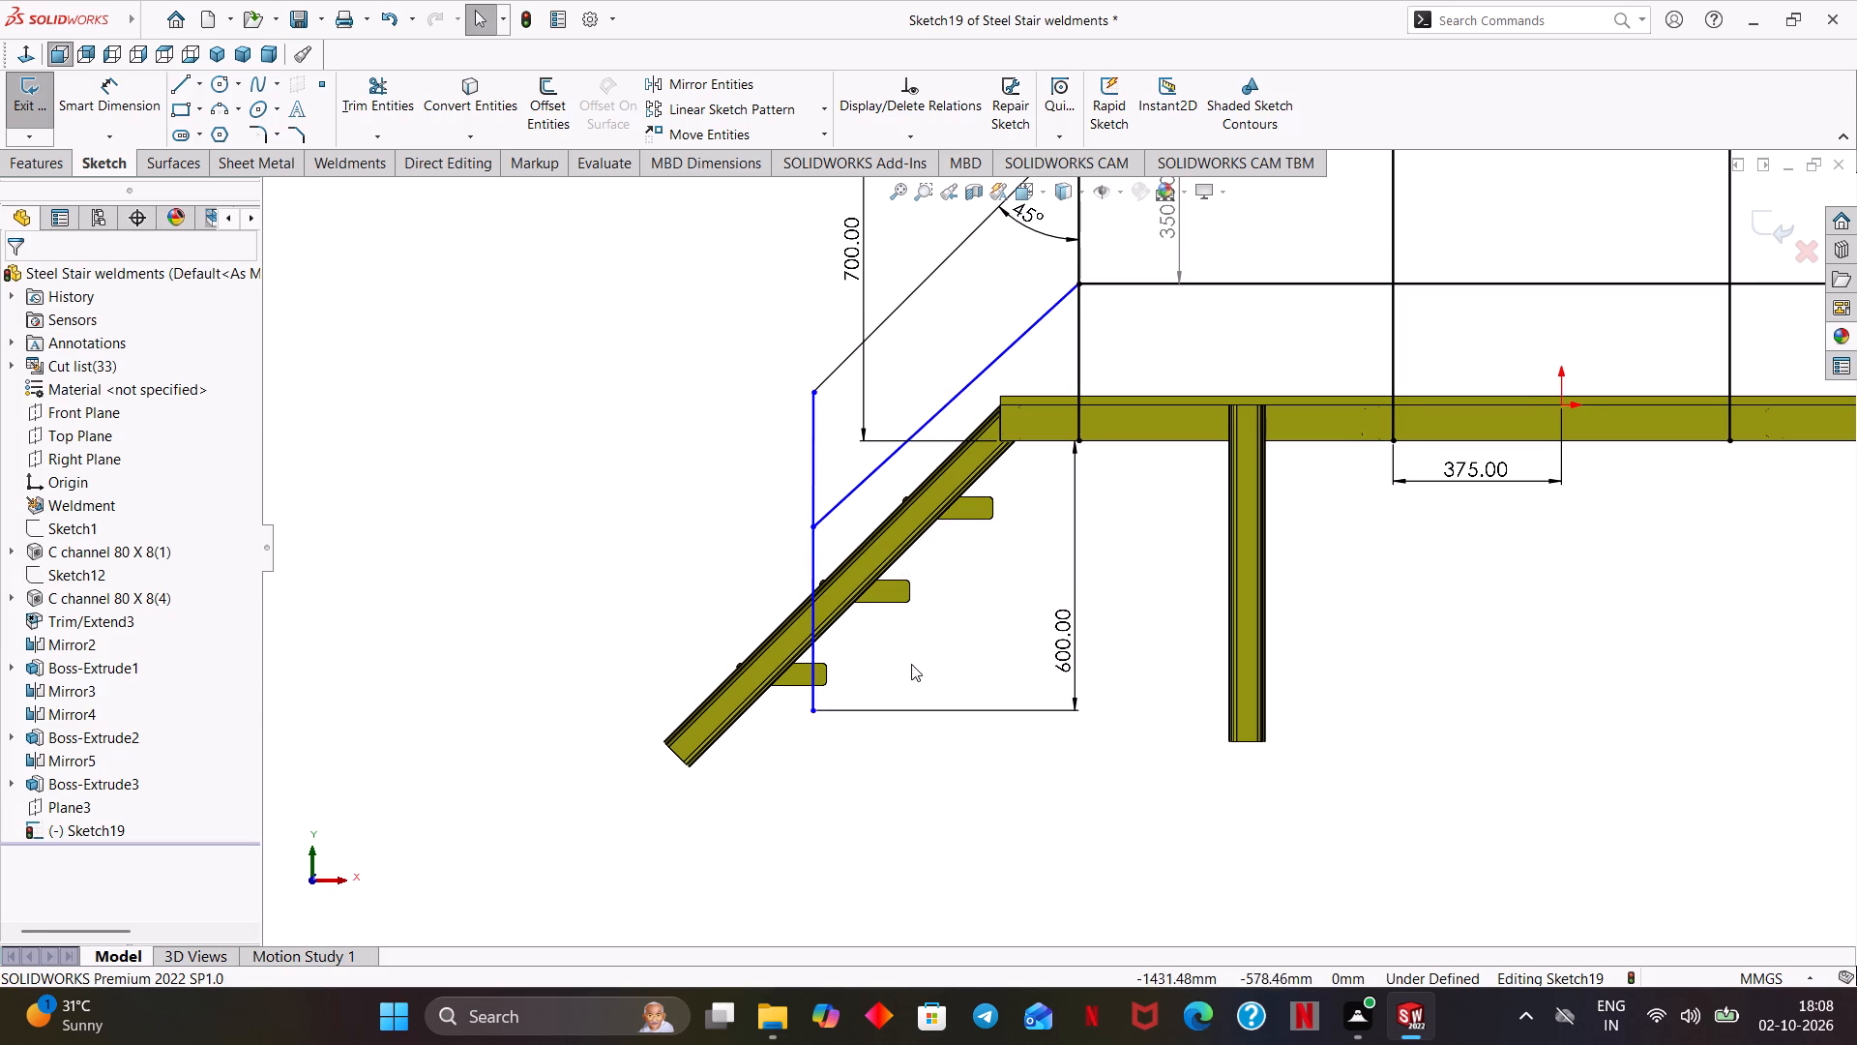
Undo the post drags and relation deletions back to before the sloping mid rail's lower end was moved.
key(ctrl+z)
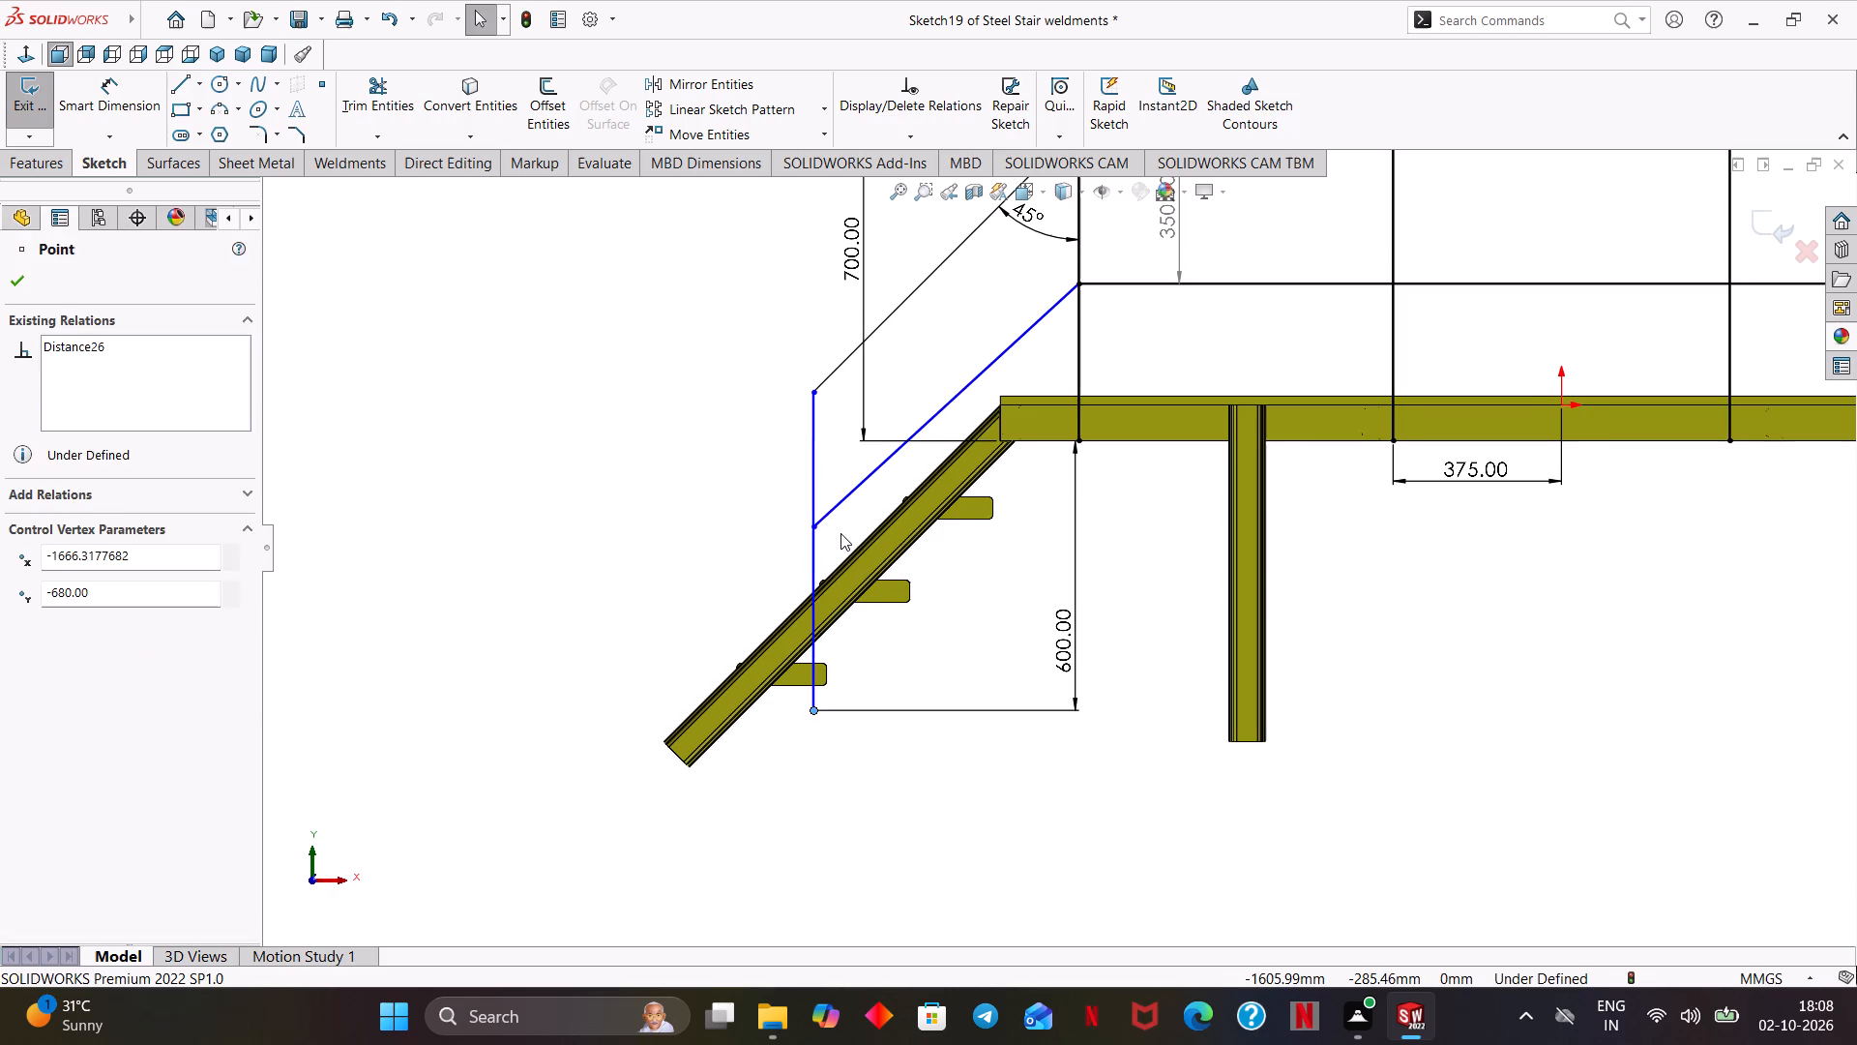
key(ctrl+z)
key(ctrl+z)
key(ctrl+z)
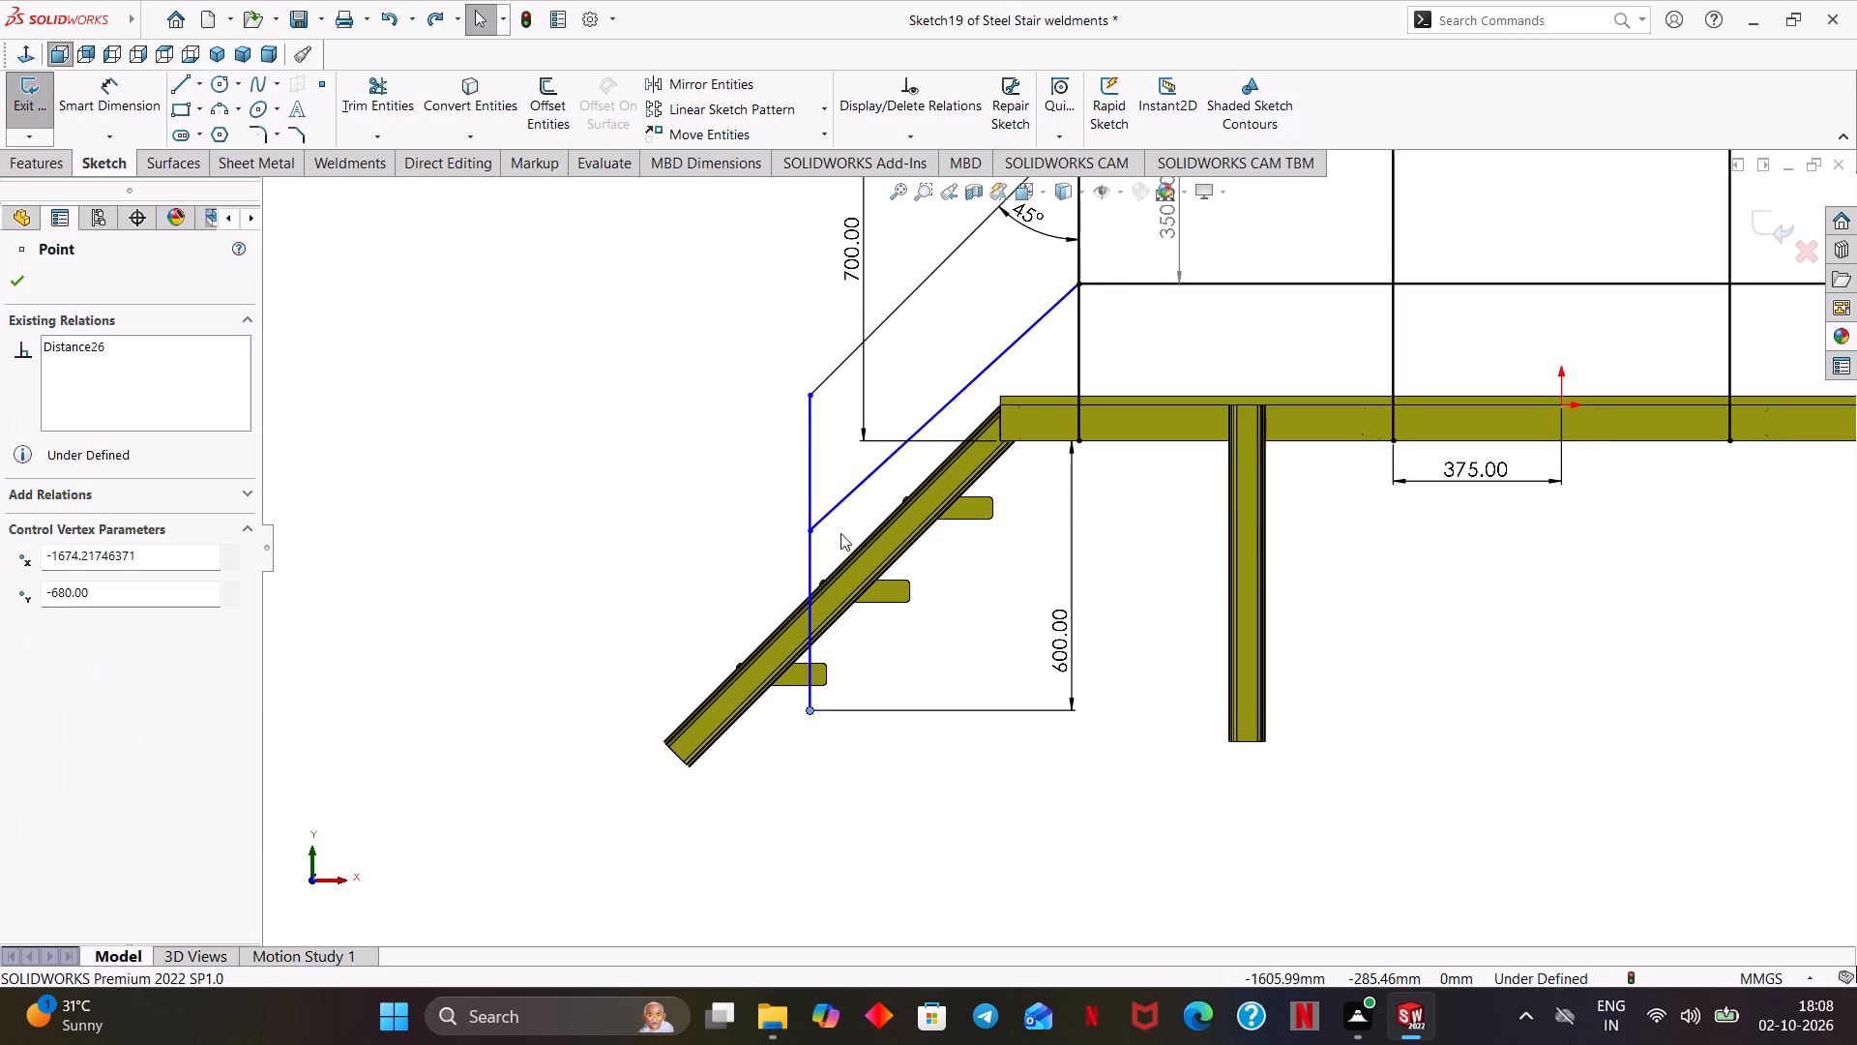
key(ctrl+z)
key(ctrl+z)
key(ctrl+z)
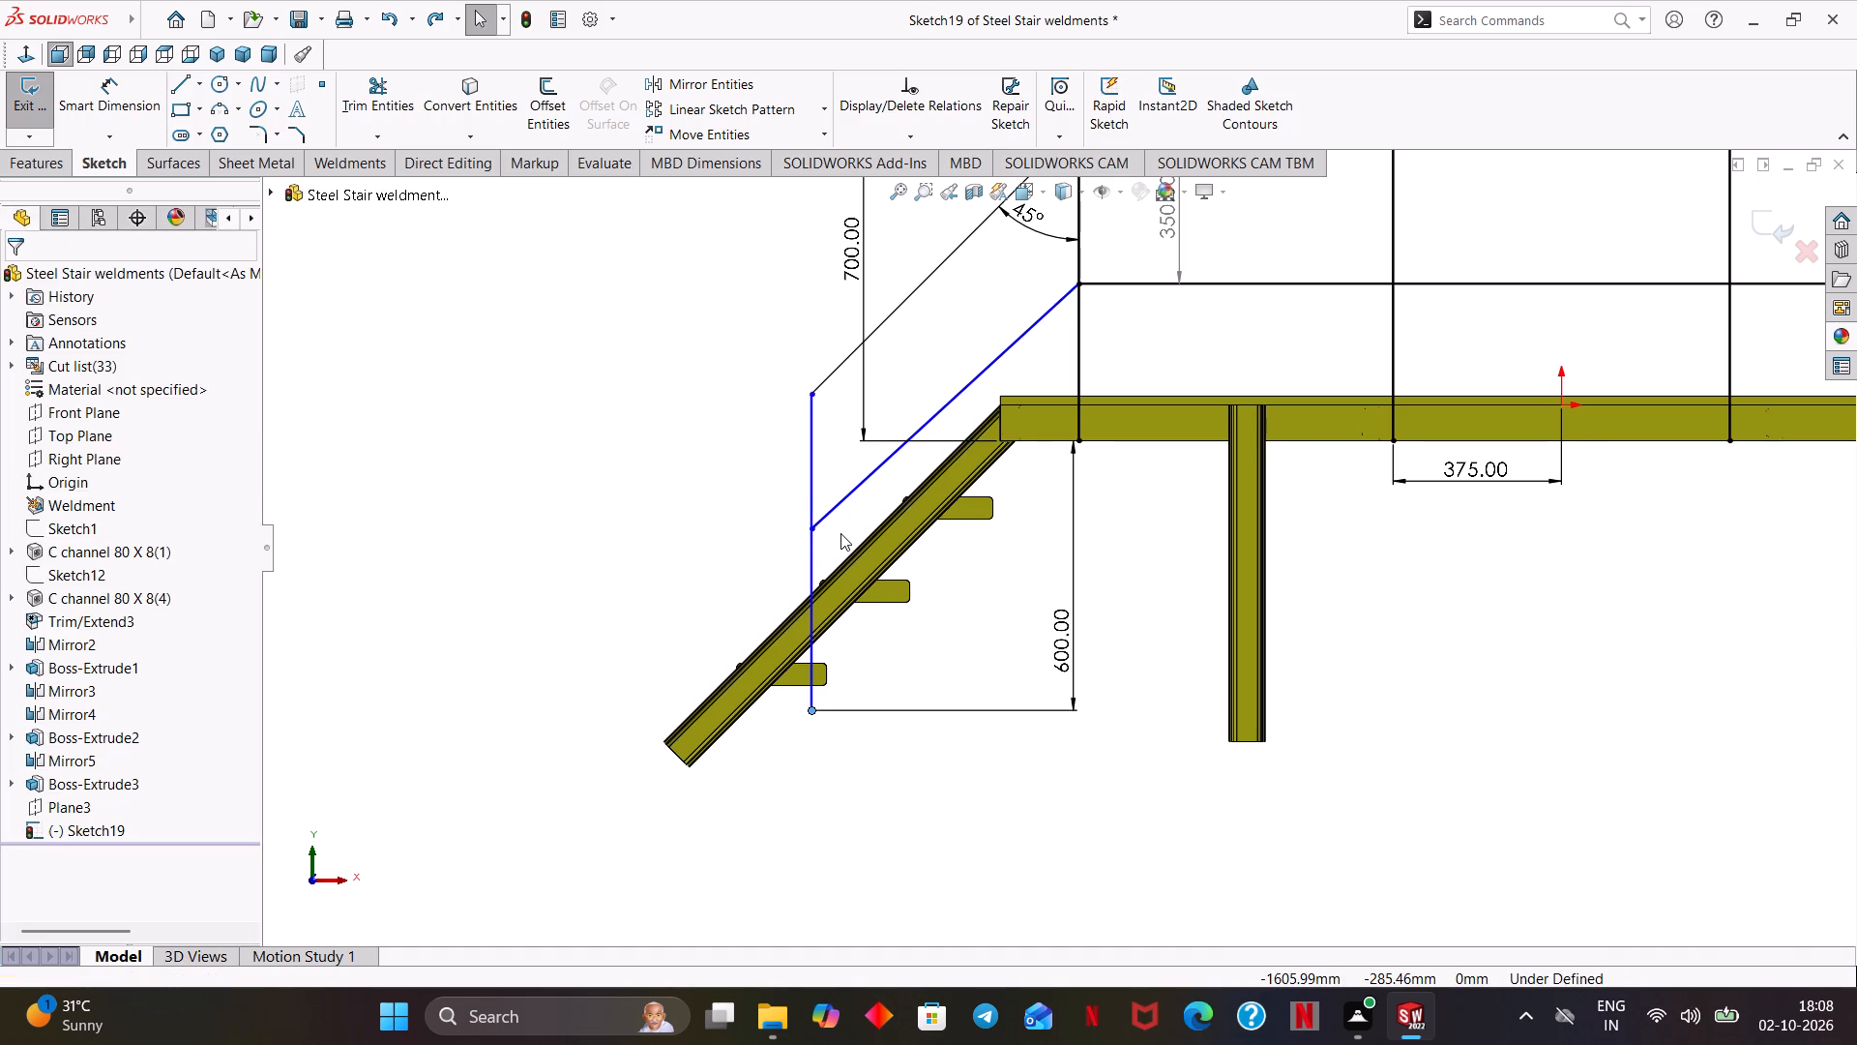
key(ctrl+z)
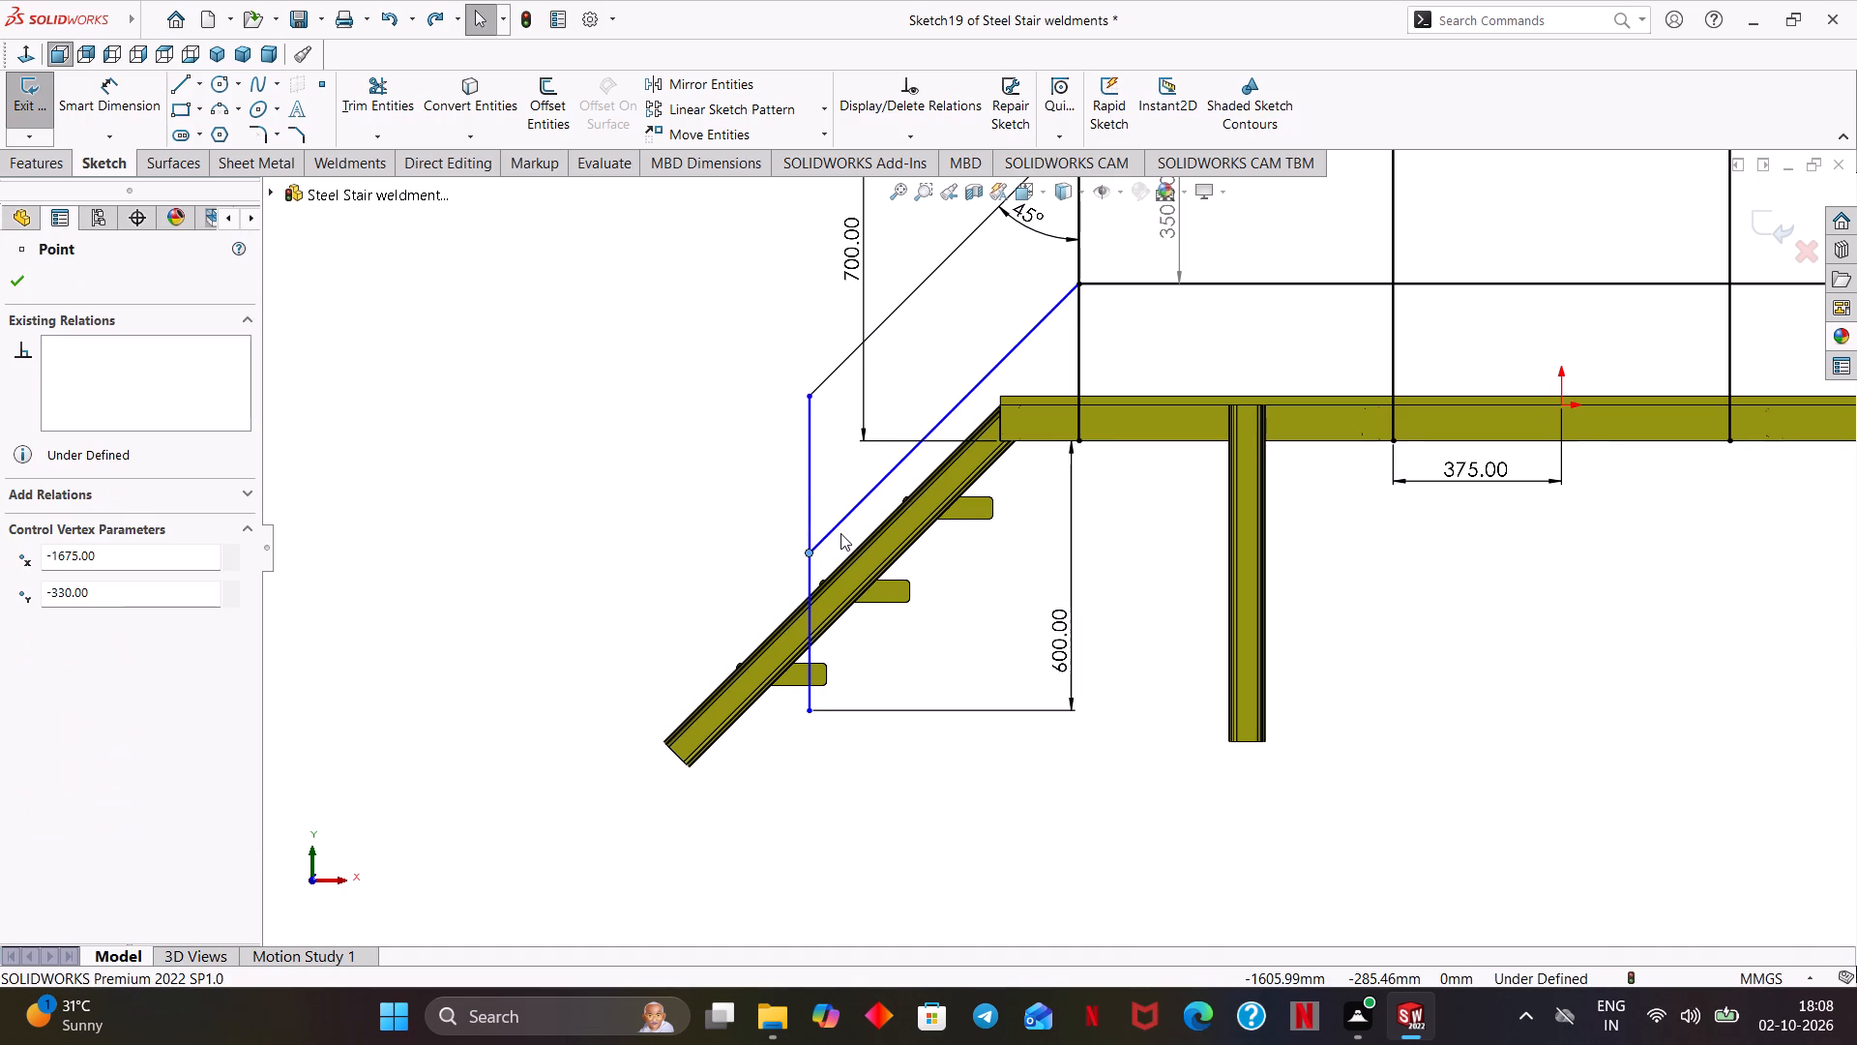
Examine the whole railing sketch and the lower stair post's bottom end relative to the stair stringer.
scroll(840, 533, up, 2)
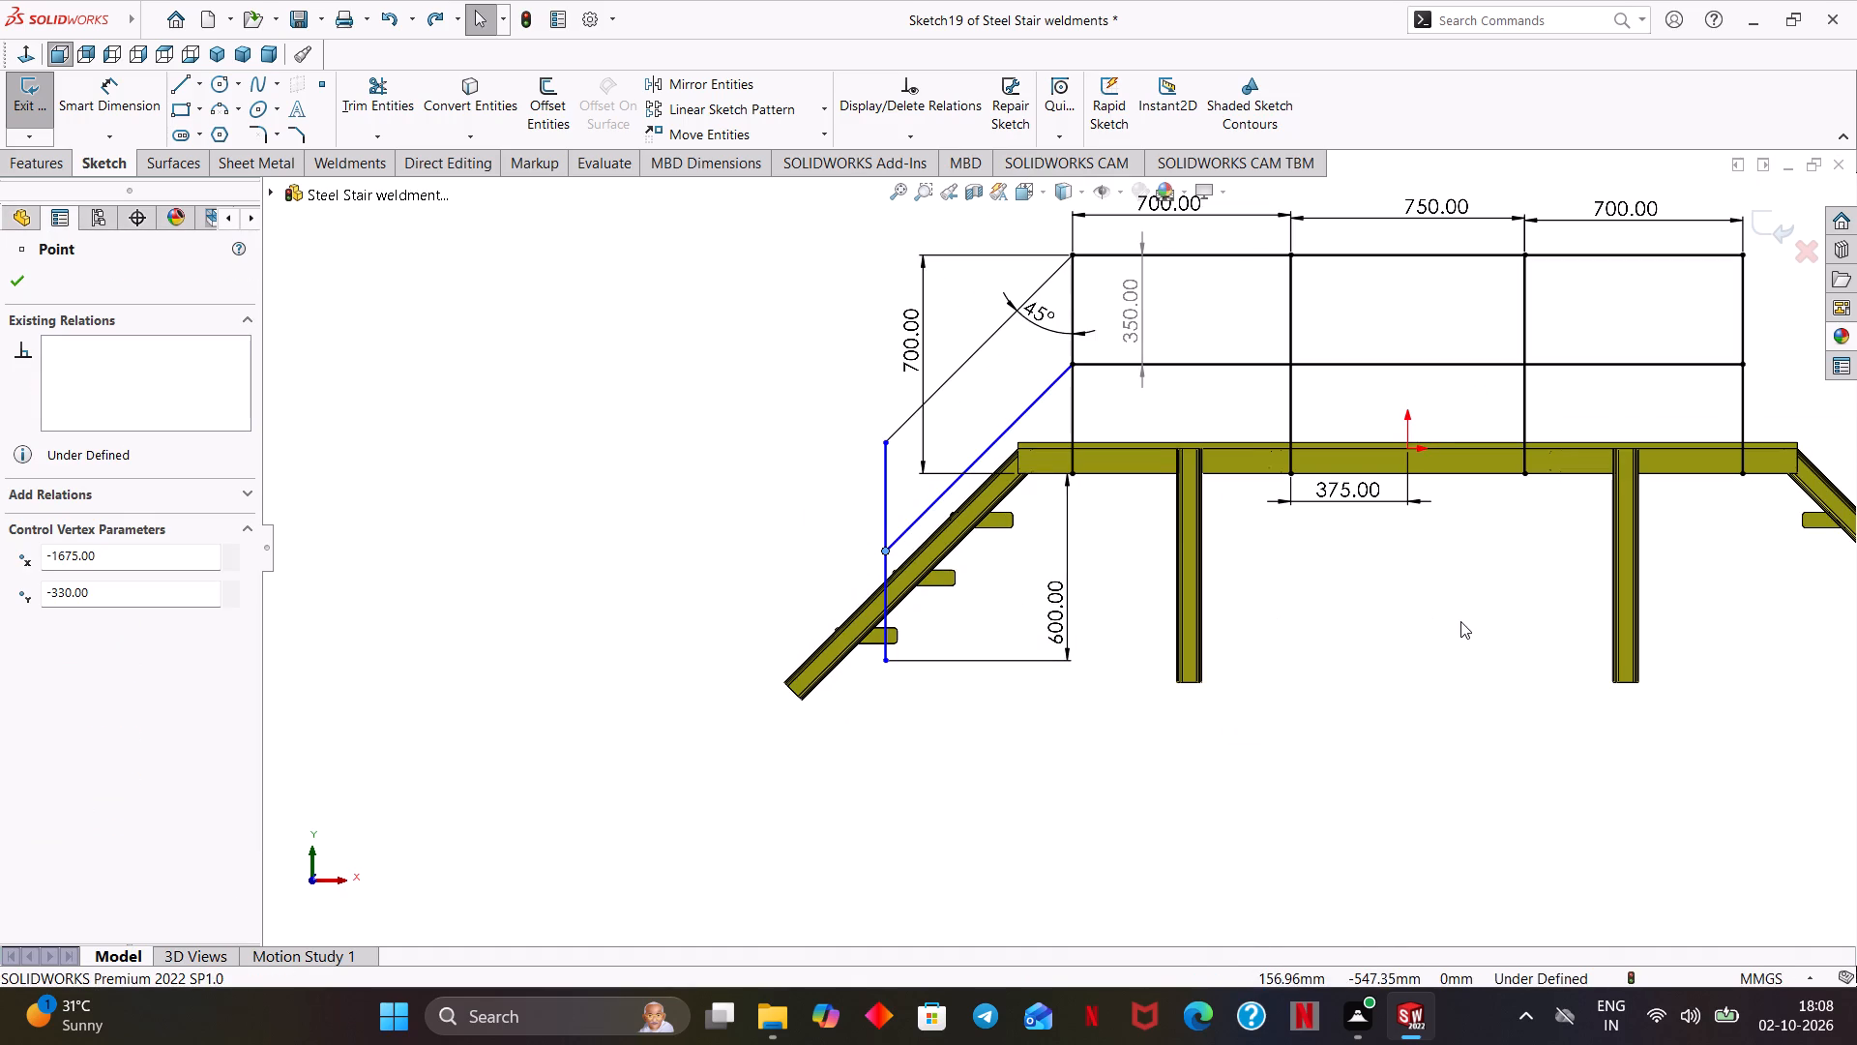
scroll(1460, 621, up, 1)
ctrl+middle_drag(1460, 621, 1221, 670)
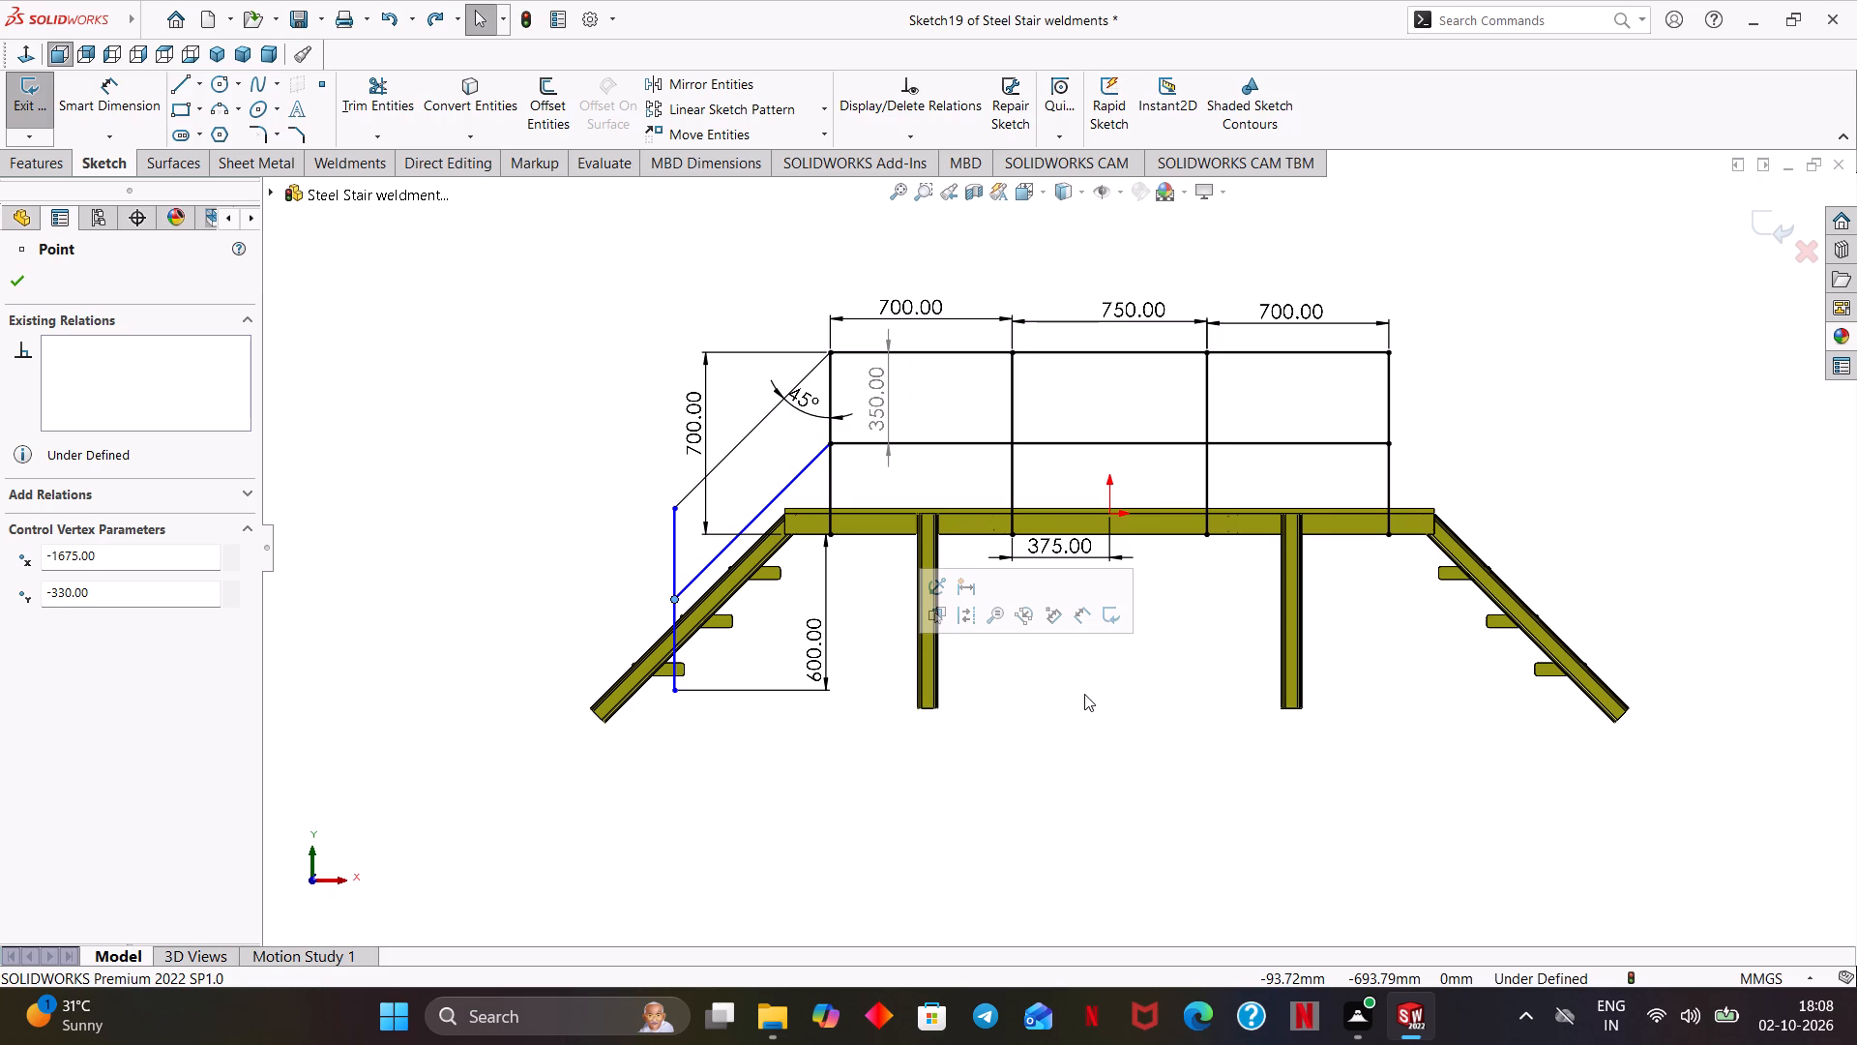
scroll(551, 777, down, 2)
scroll(703, 694, down, 2)
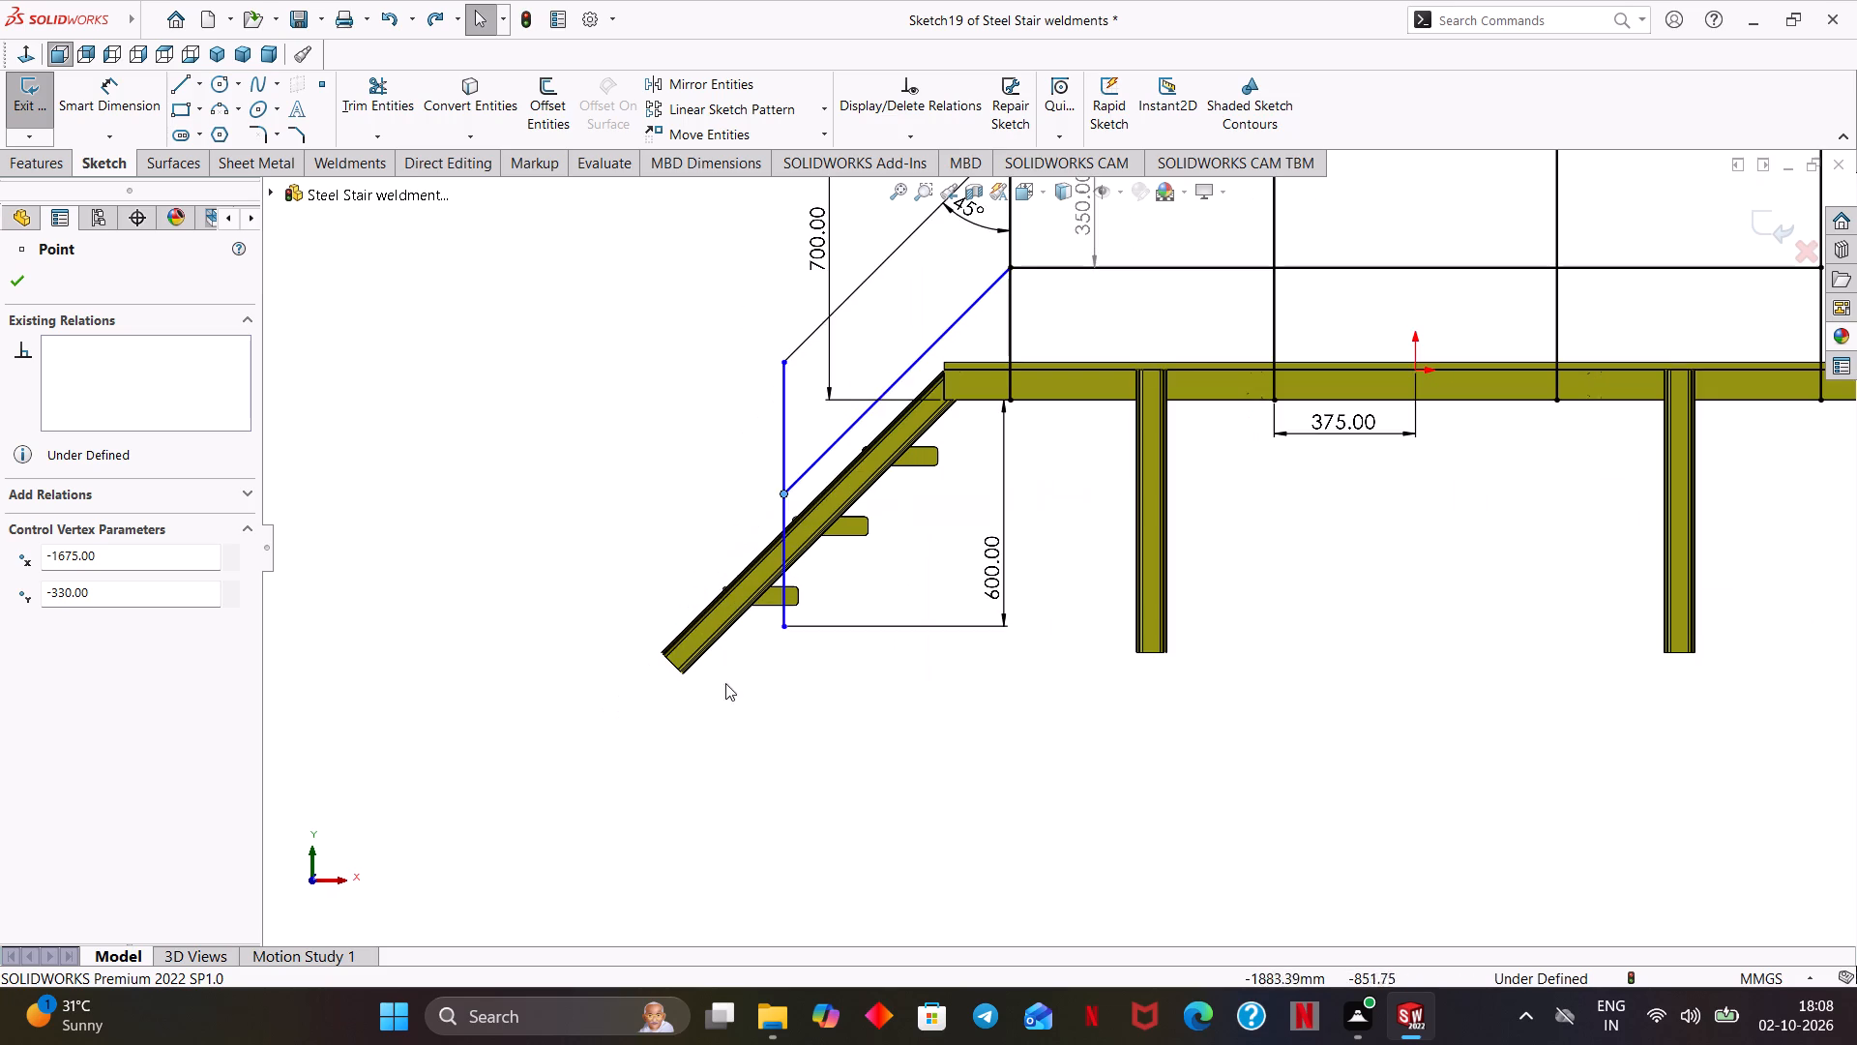
scroll(848, 638, down, 1)
ctrl+middle_drag(921, 615, 939, 718)
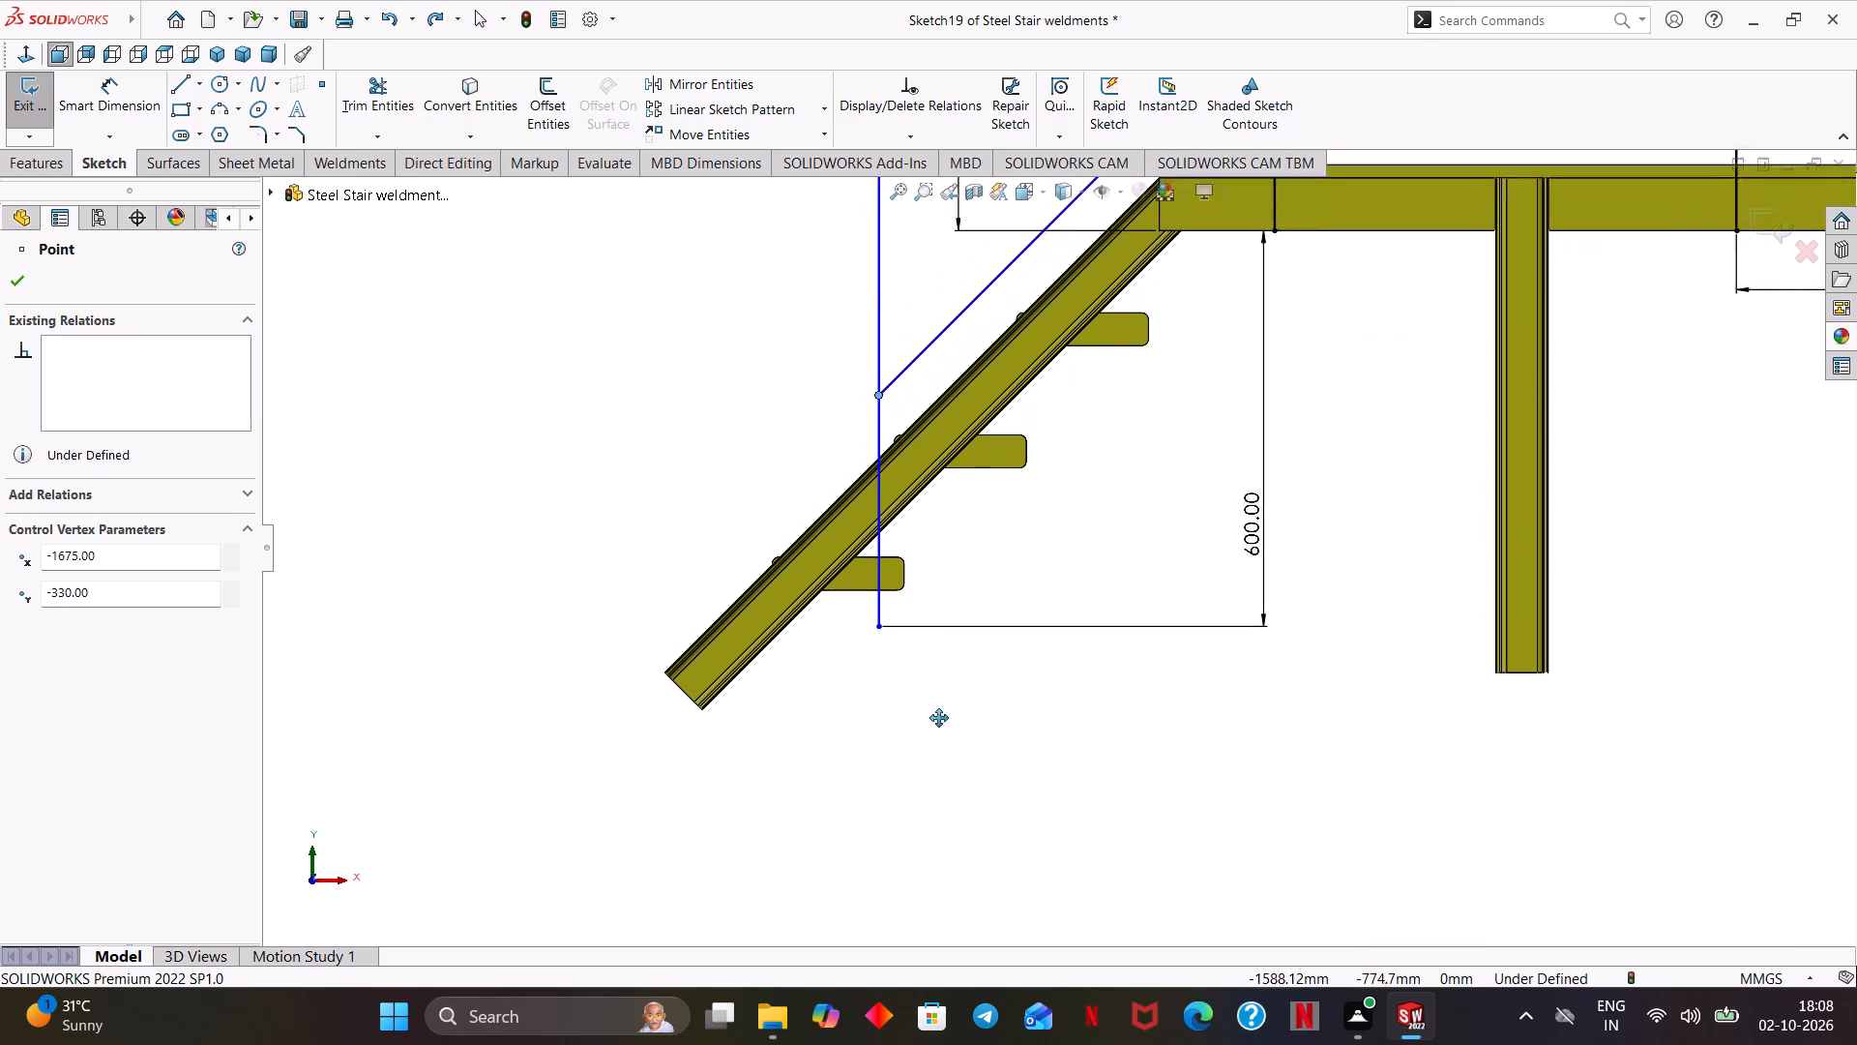
ctrl+middle_drag(939, 718, 945, 742)
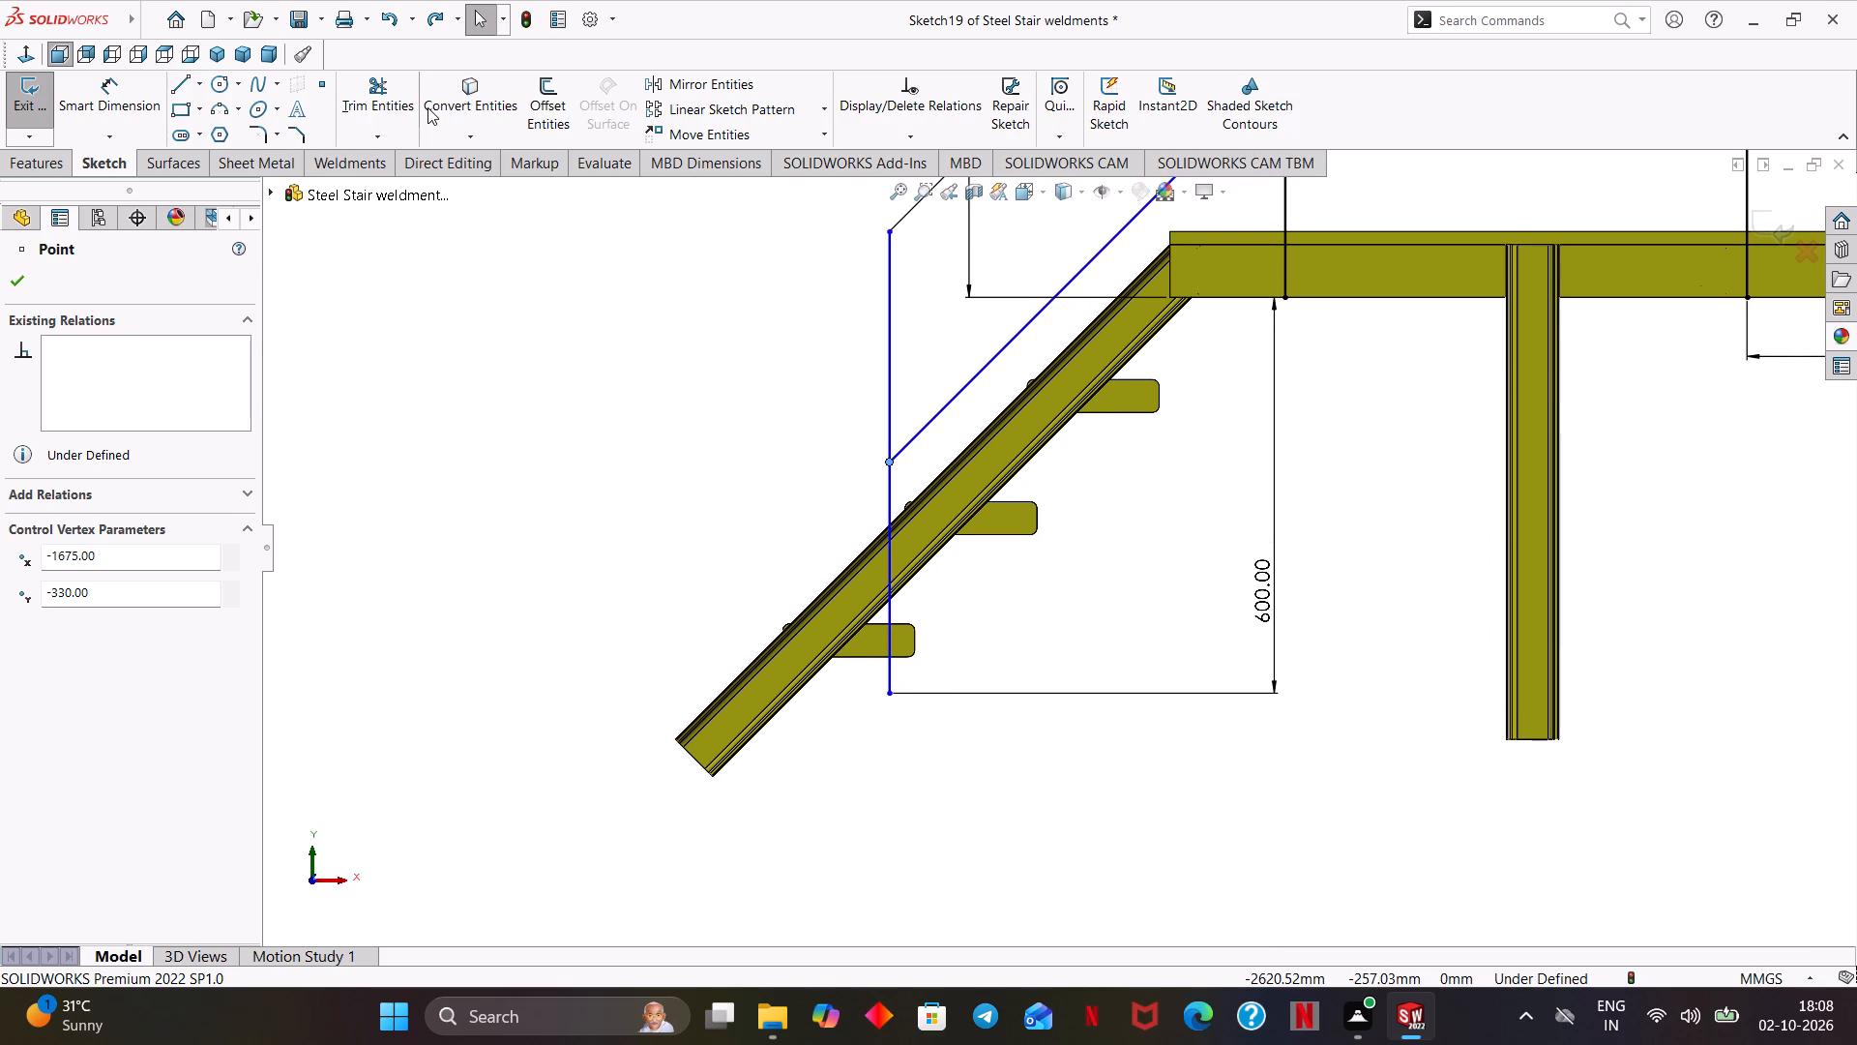
Trim away the lower stair post's segment below the sloping mid rail's lower end.
click(400, 102)
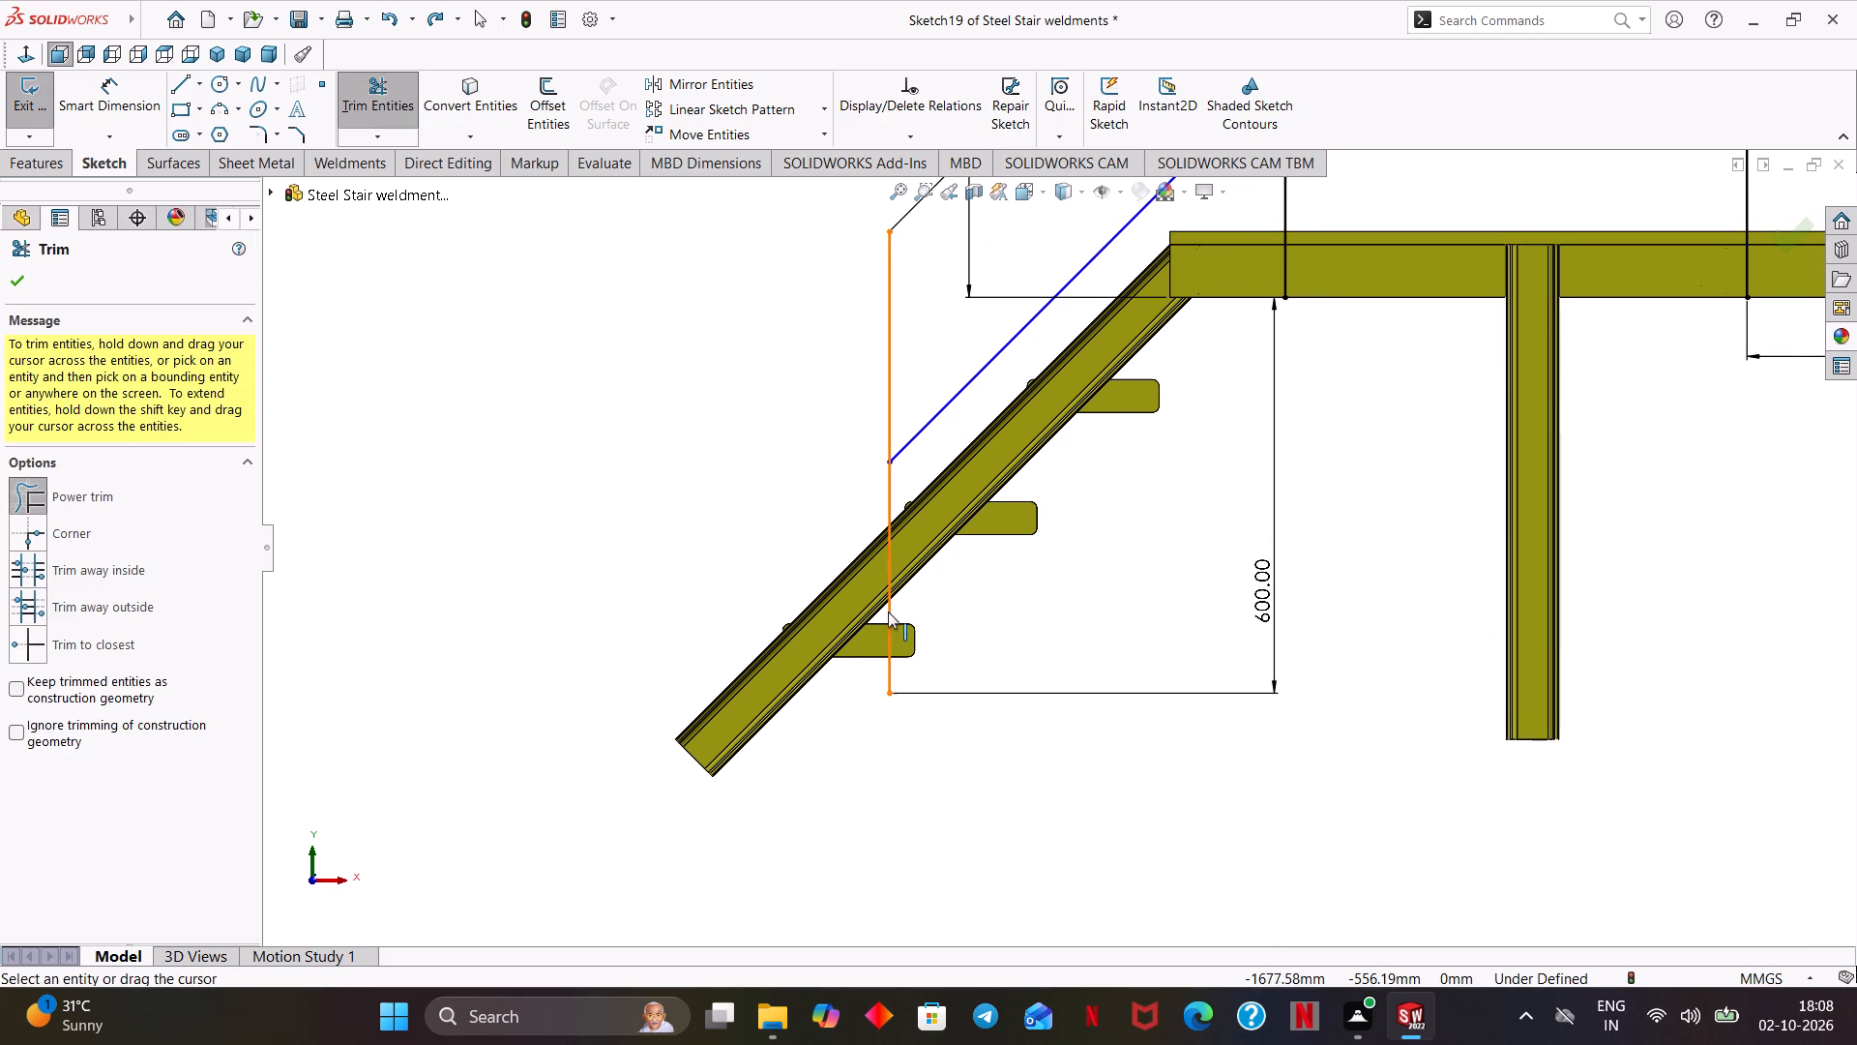
scroll(957, 631, down, 5)
drag(793, 720, 877, 689)
scroll(938, 589, up, 6)
scroll(1094, 569, up, 3)
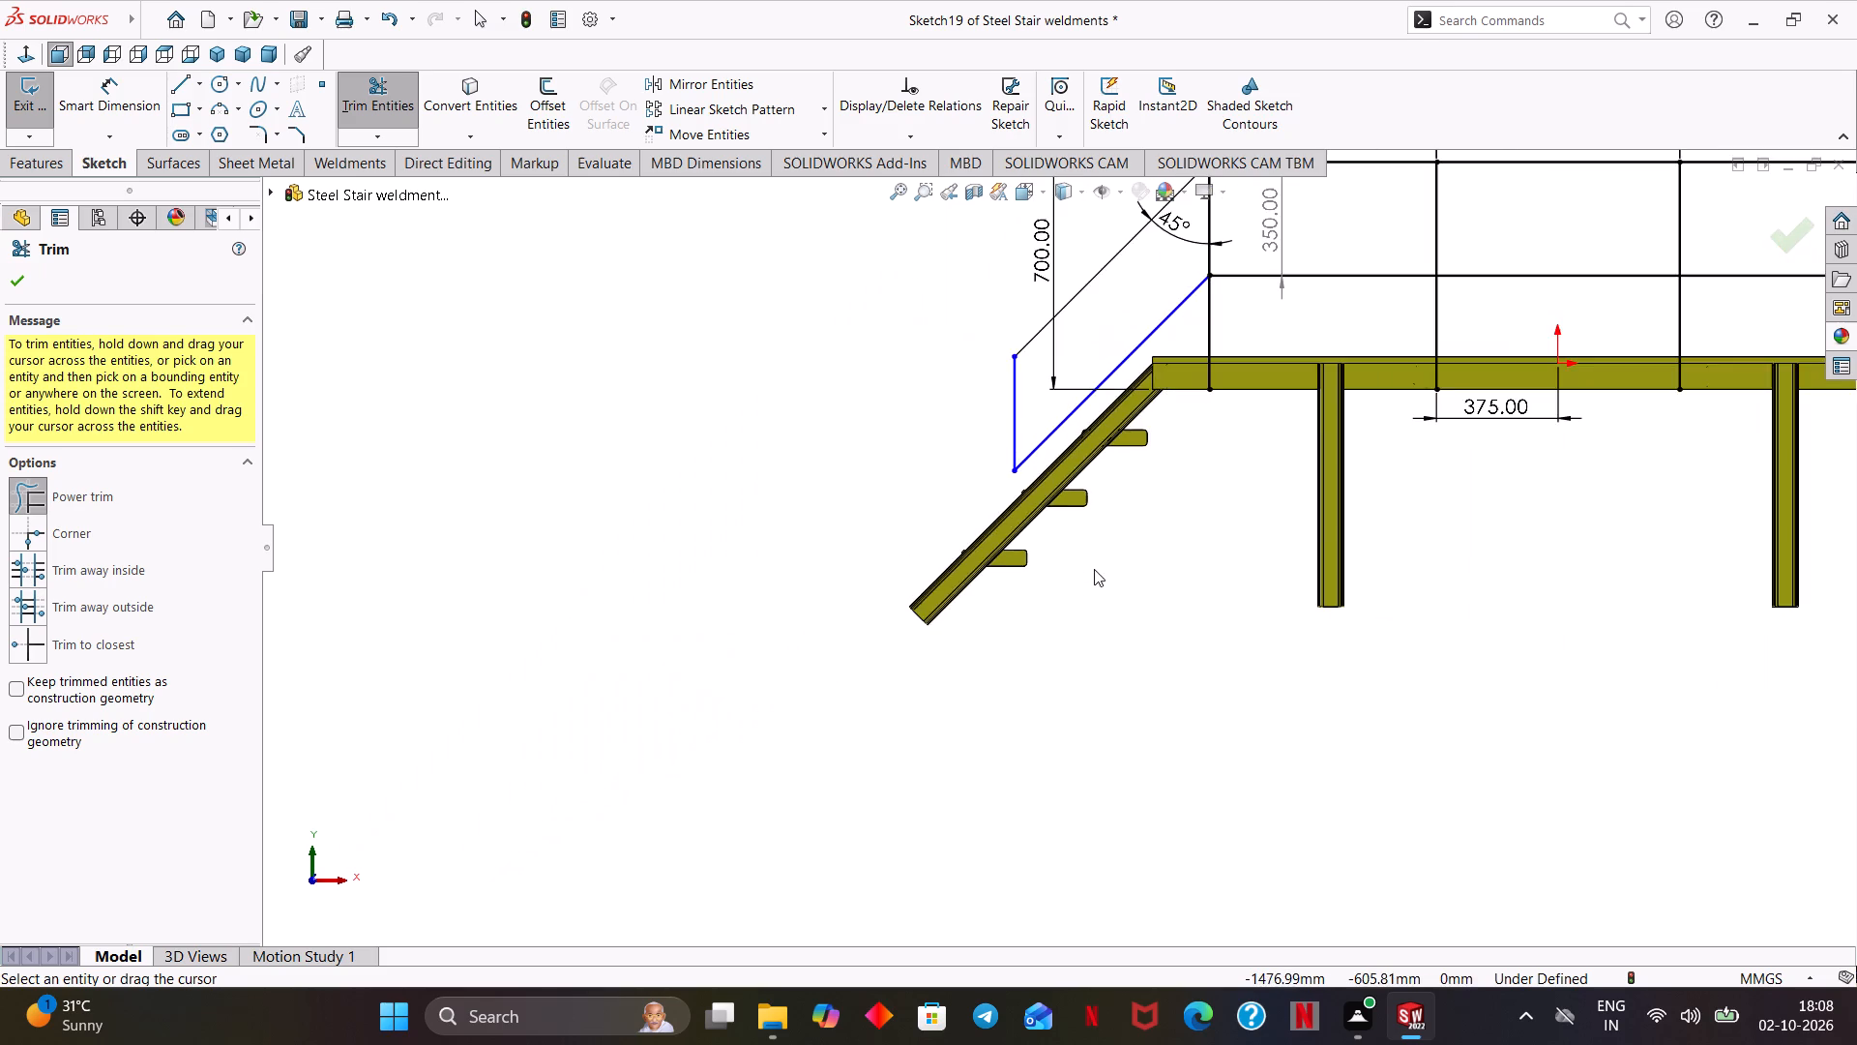
scroll(1141, 569, up, 2)
click(24, 288)
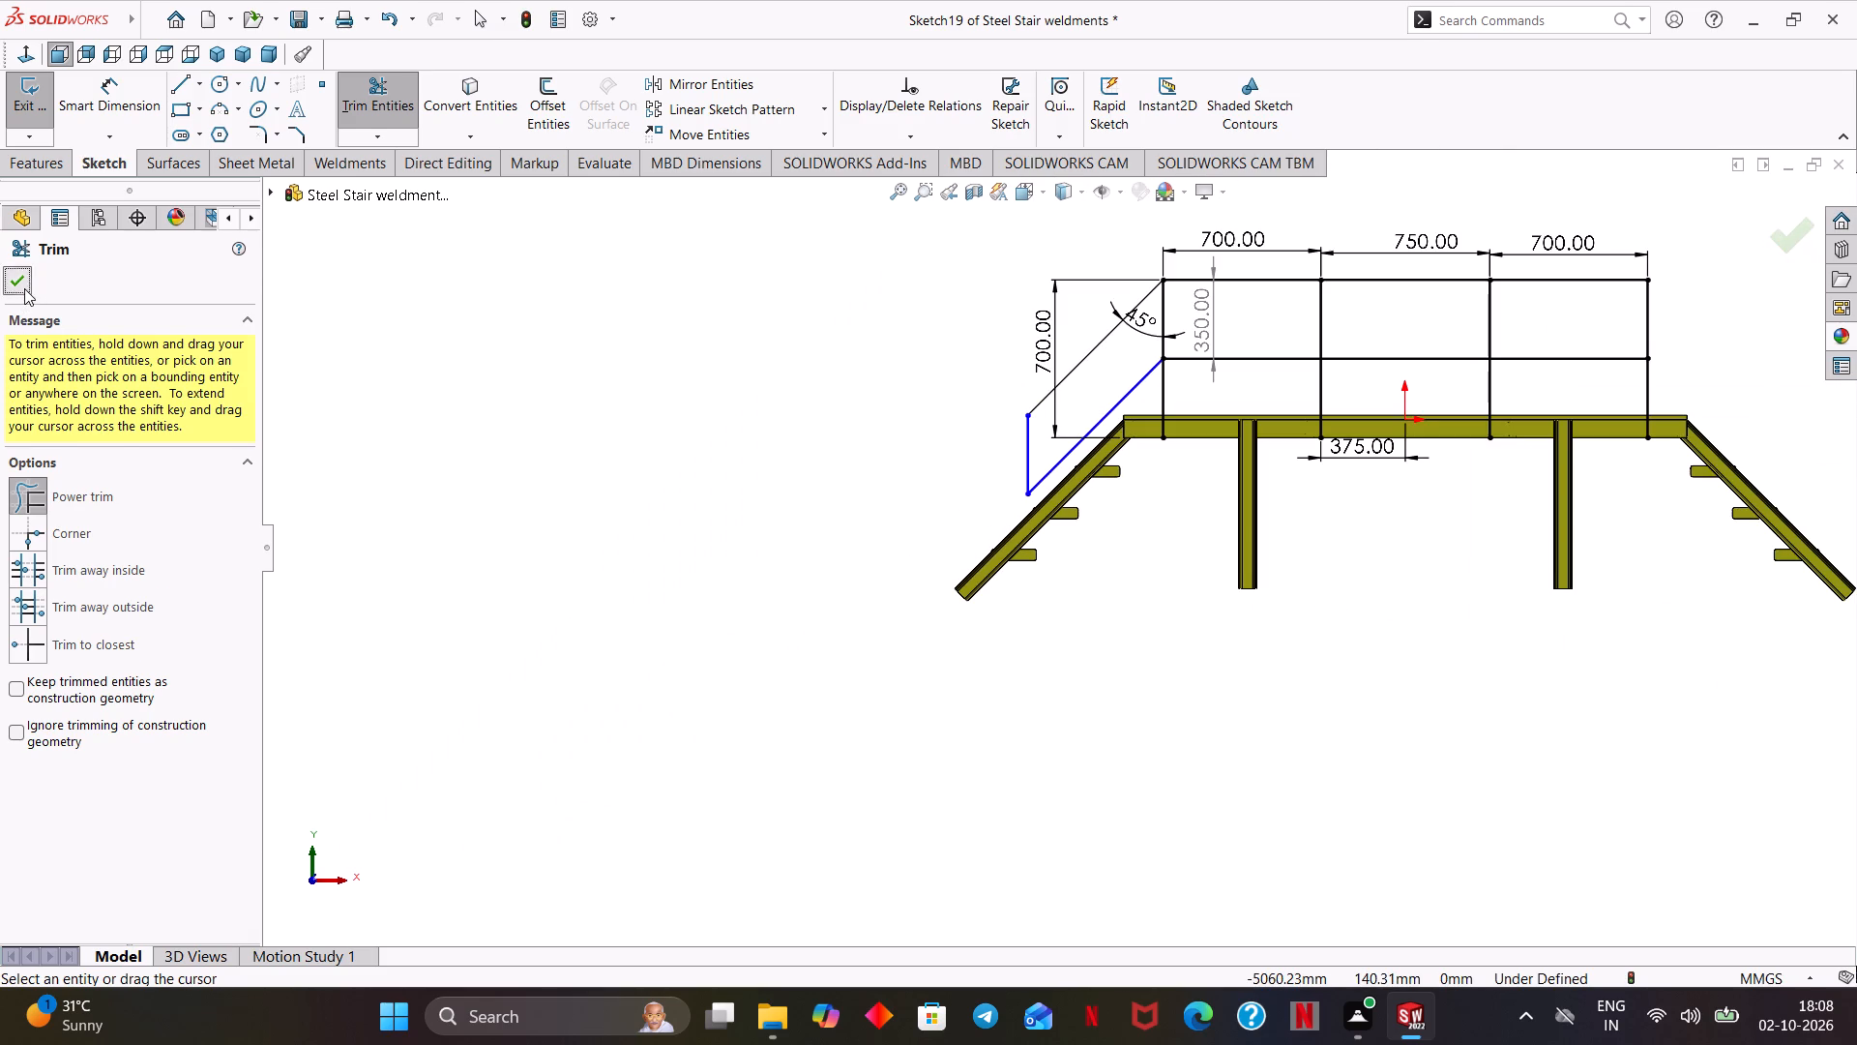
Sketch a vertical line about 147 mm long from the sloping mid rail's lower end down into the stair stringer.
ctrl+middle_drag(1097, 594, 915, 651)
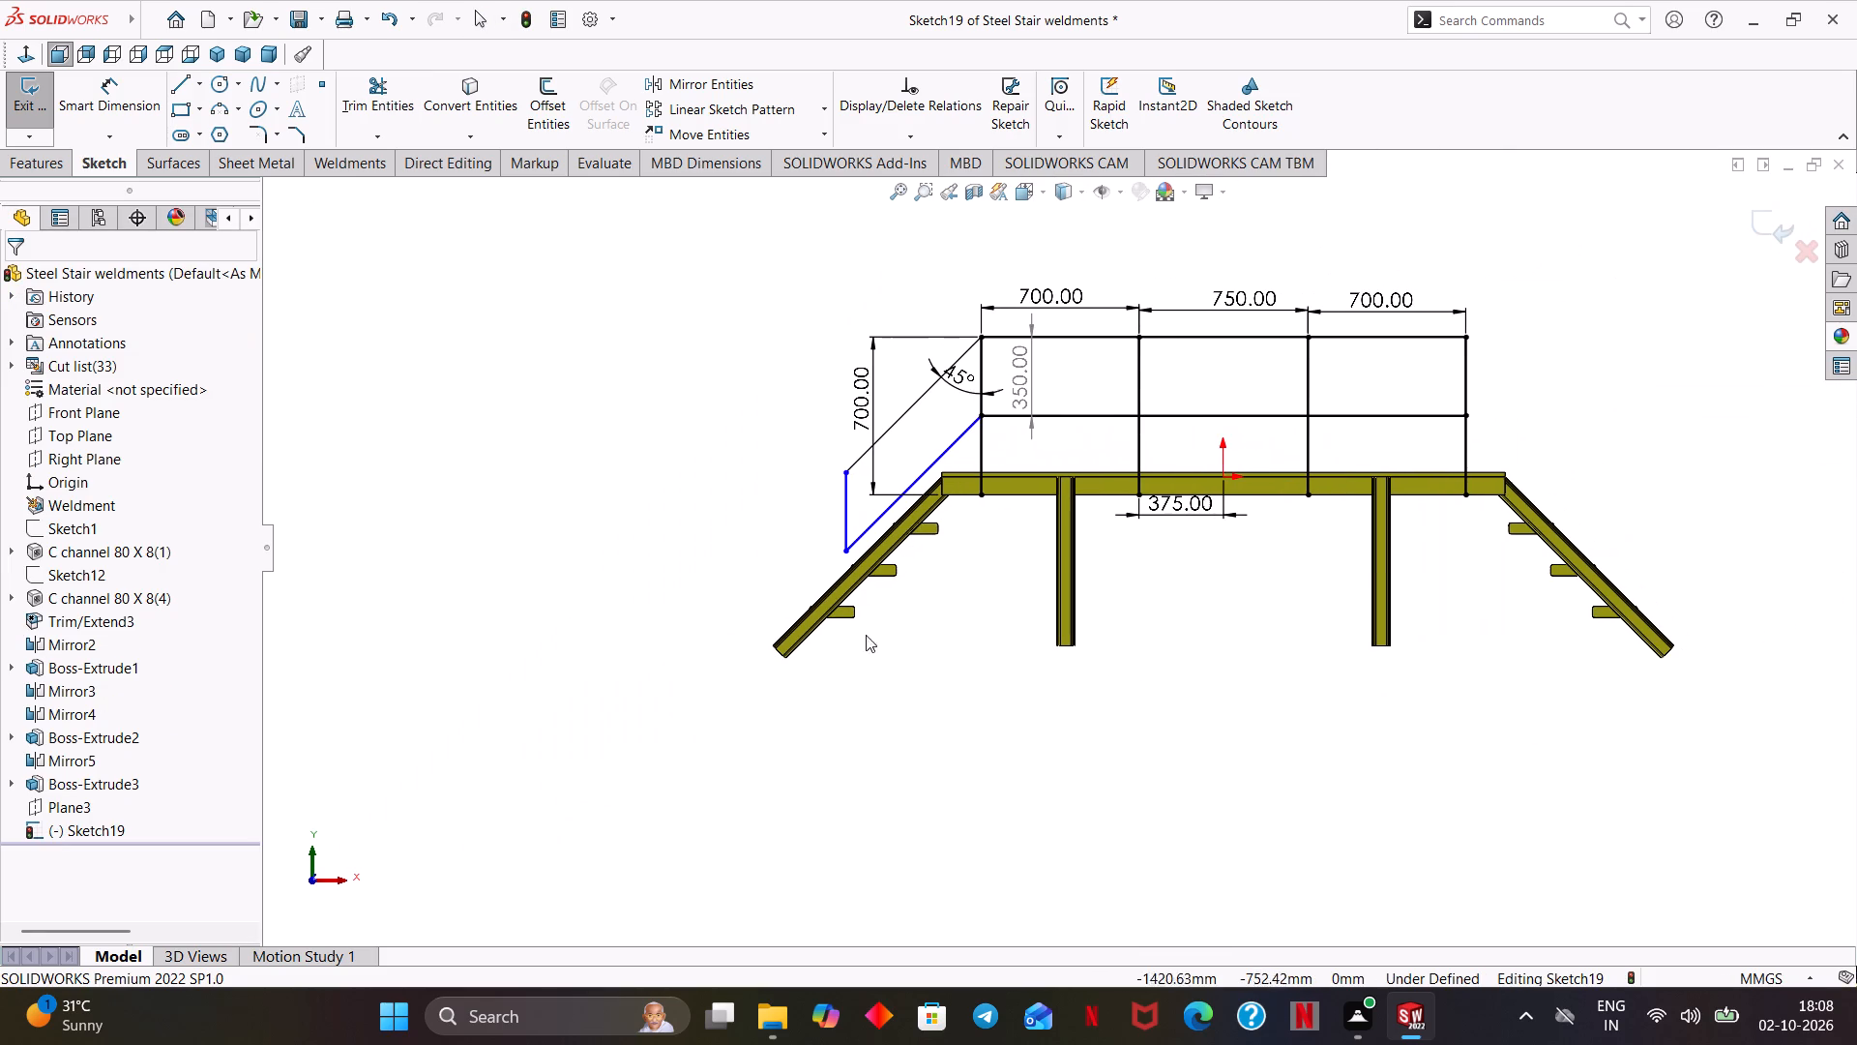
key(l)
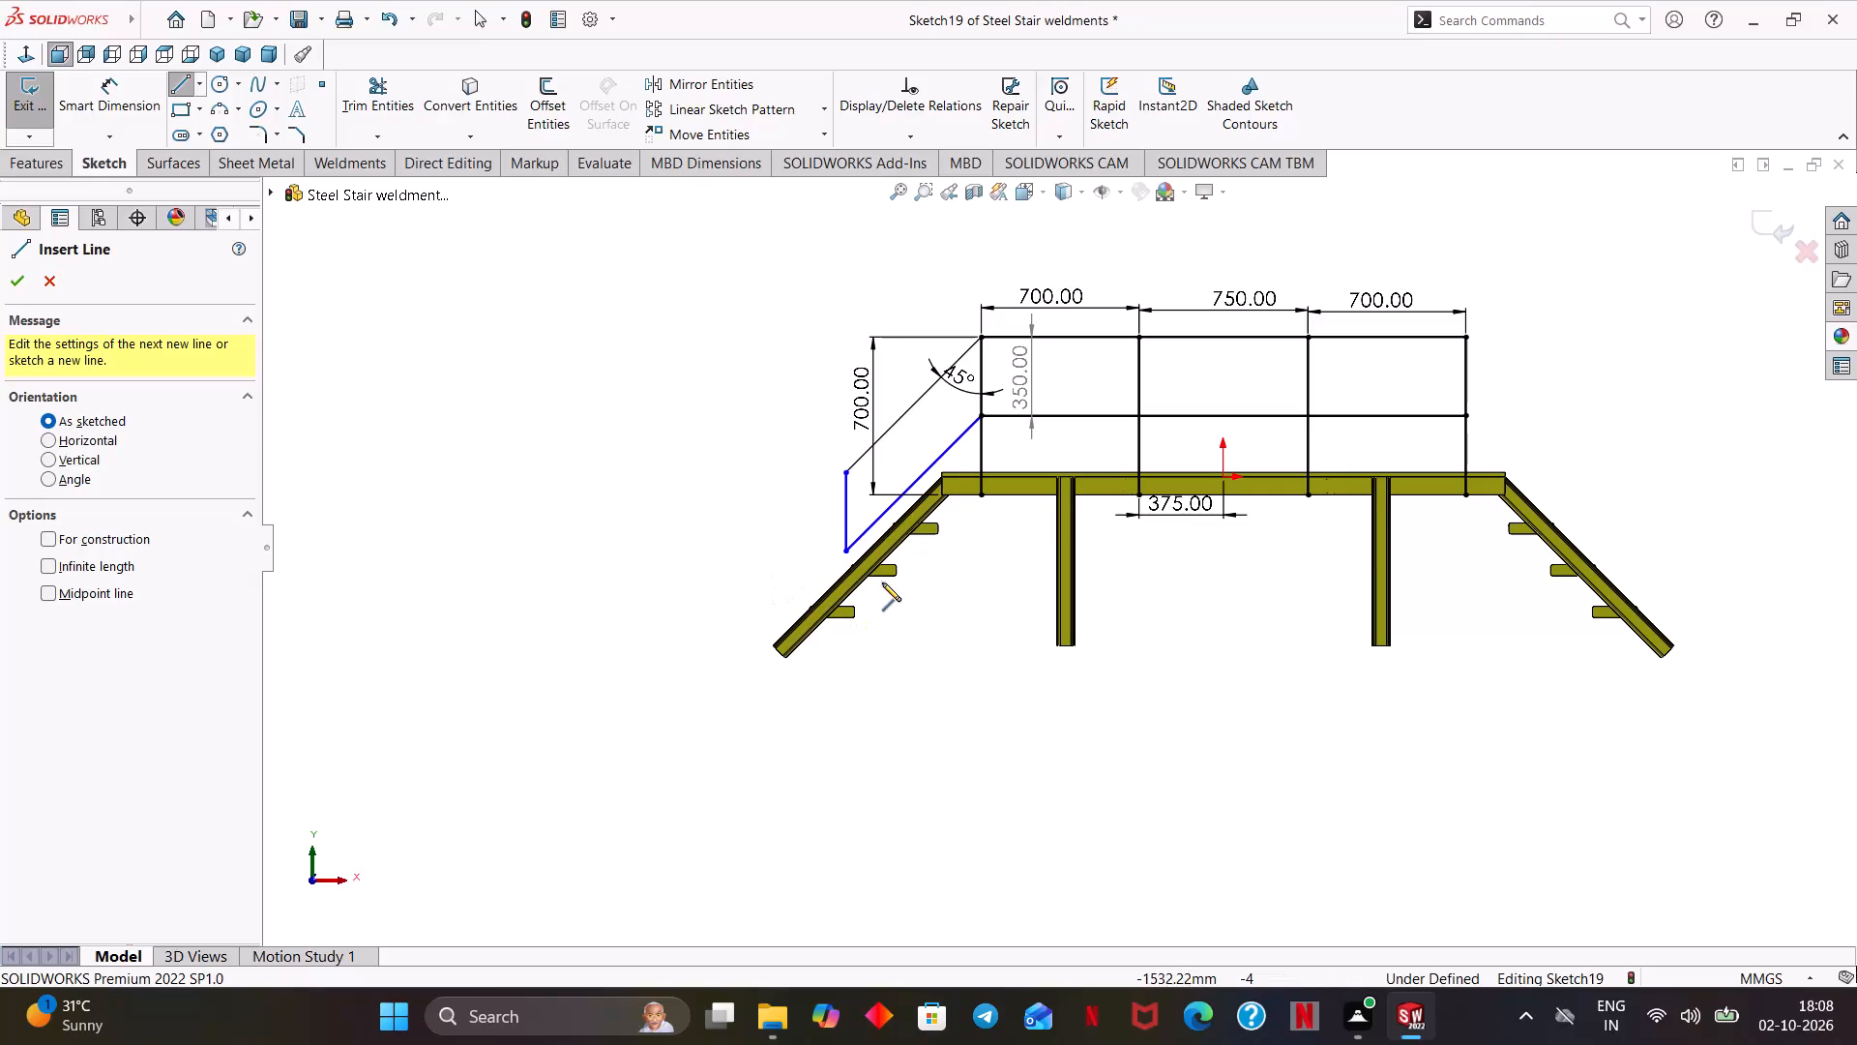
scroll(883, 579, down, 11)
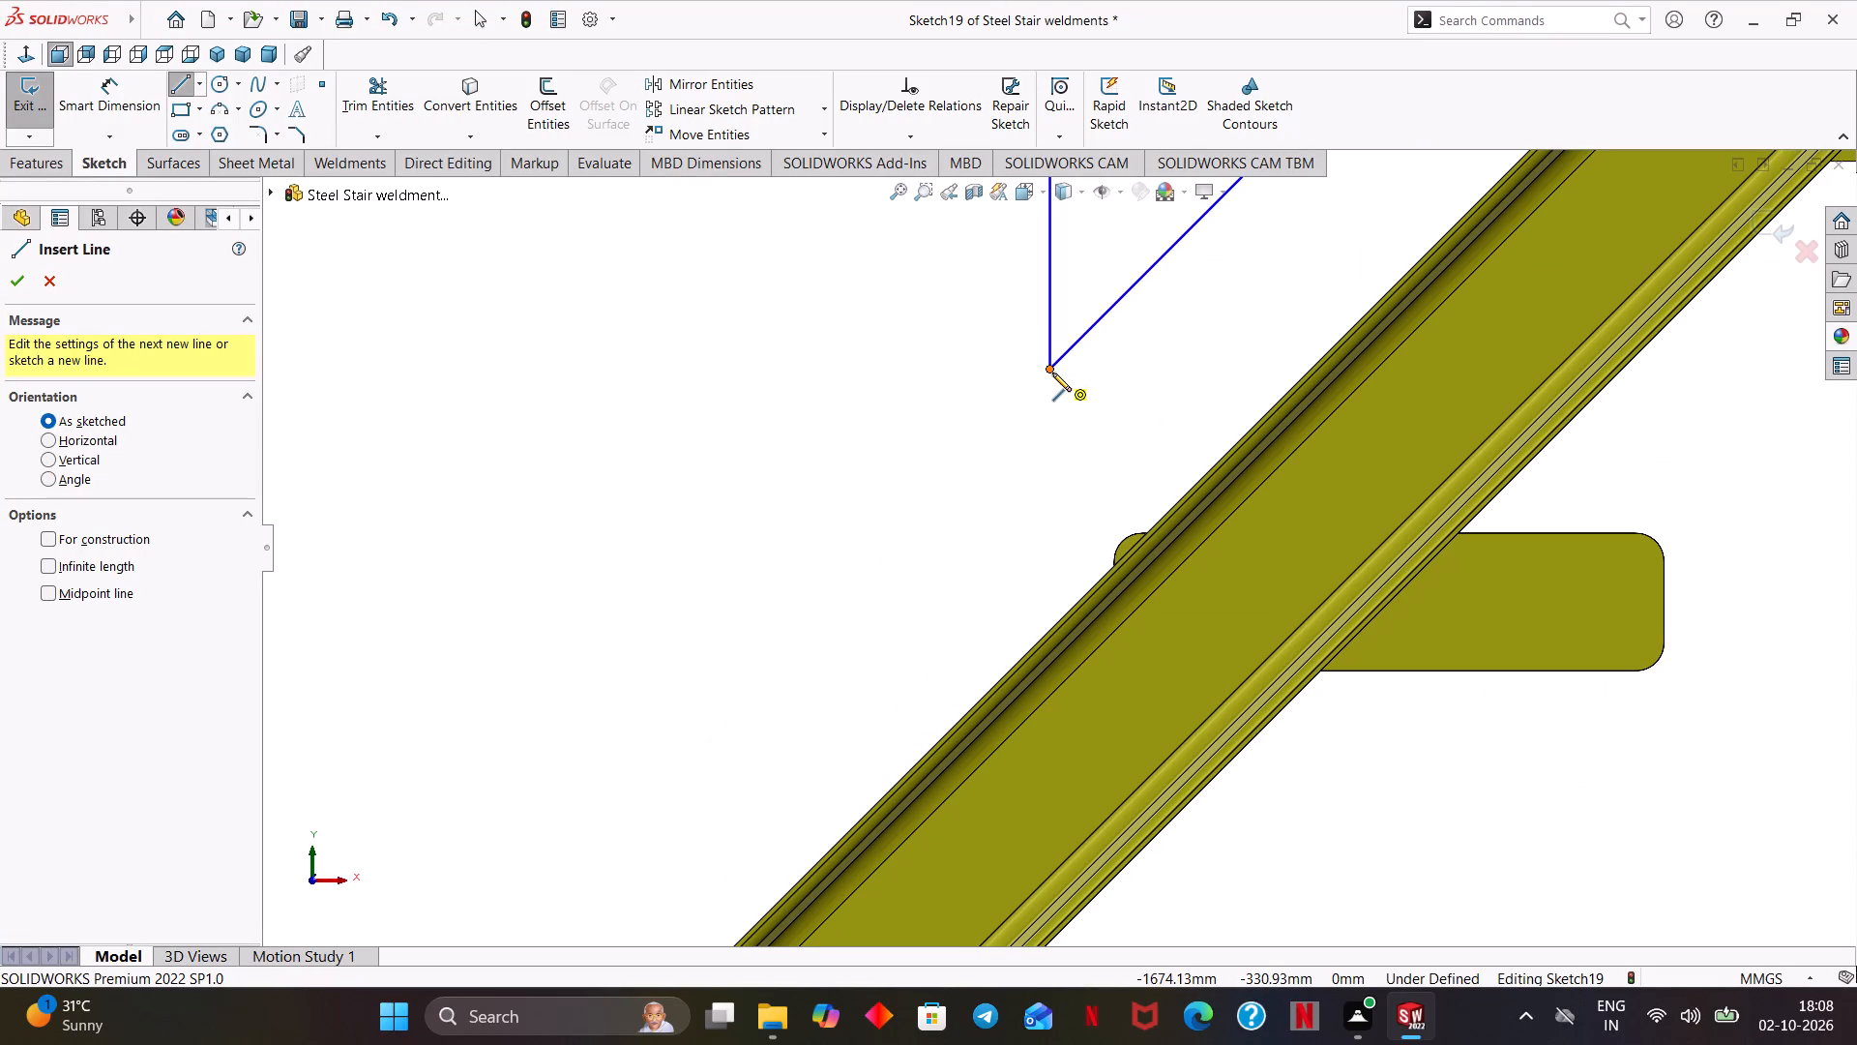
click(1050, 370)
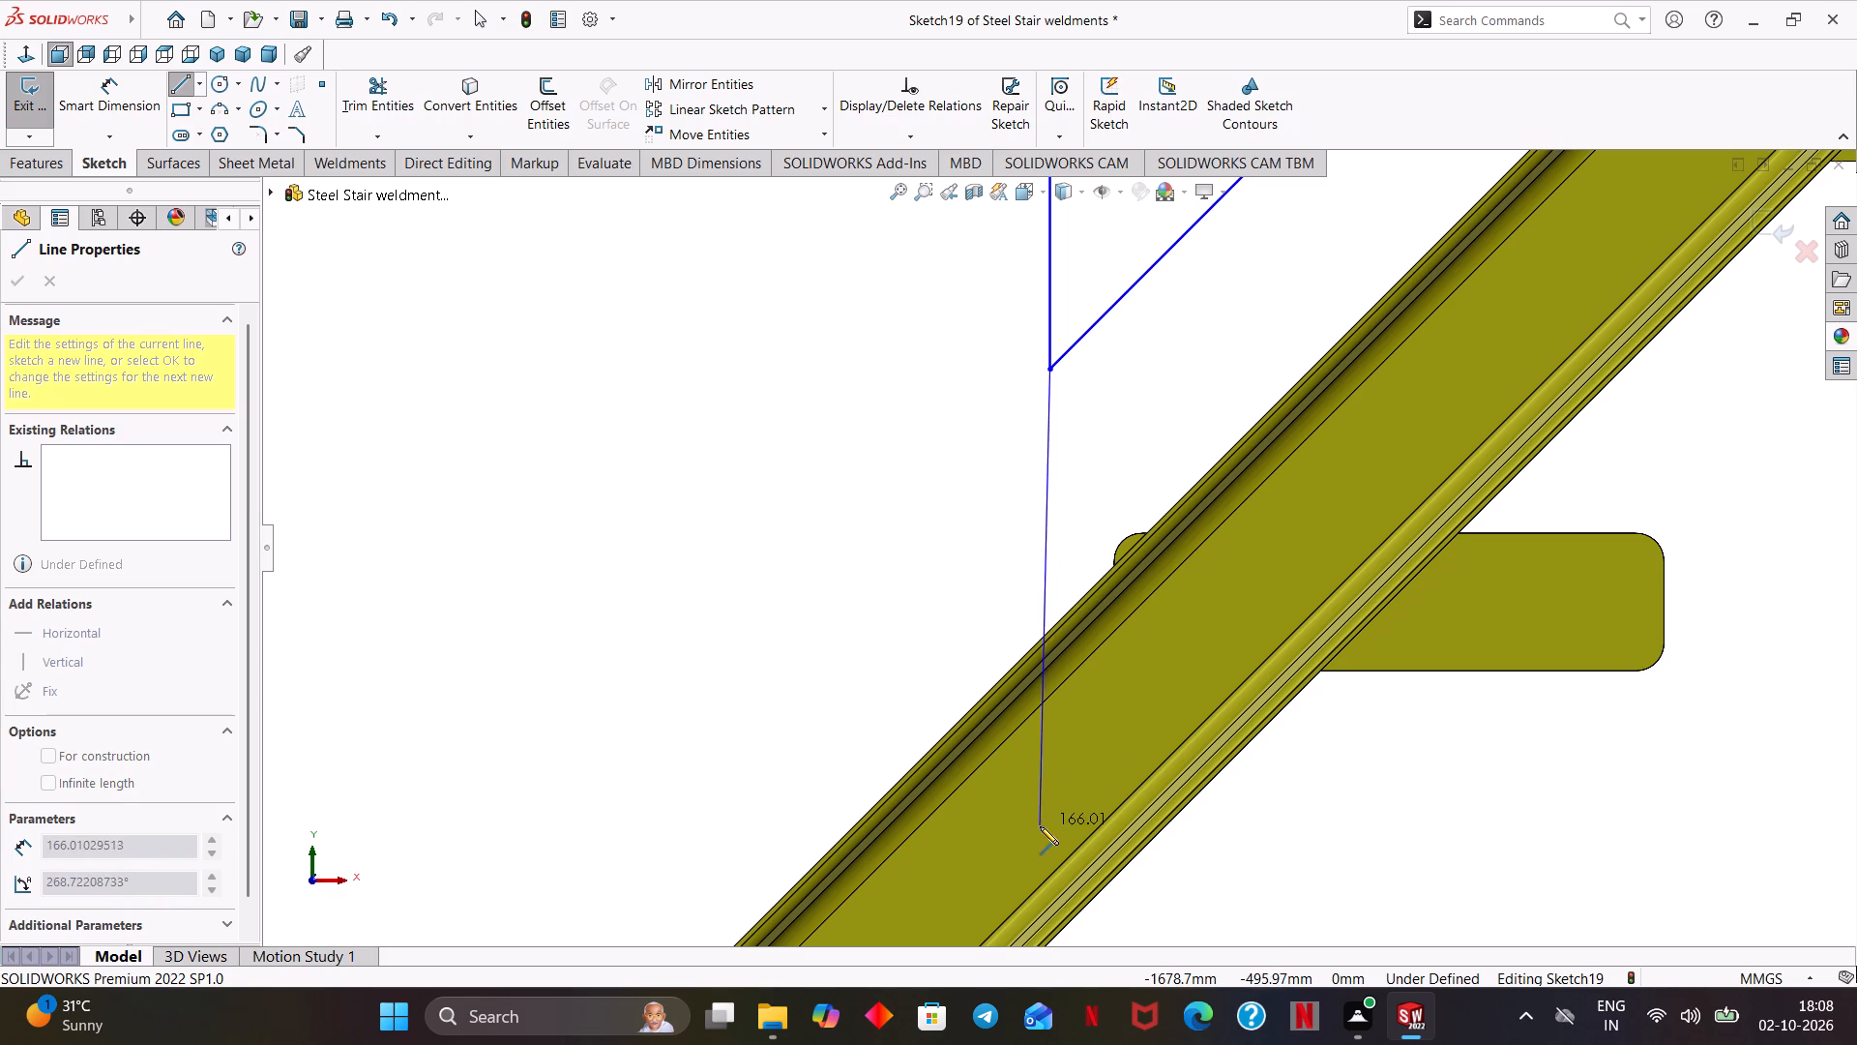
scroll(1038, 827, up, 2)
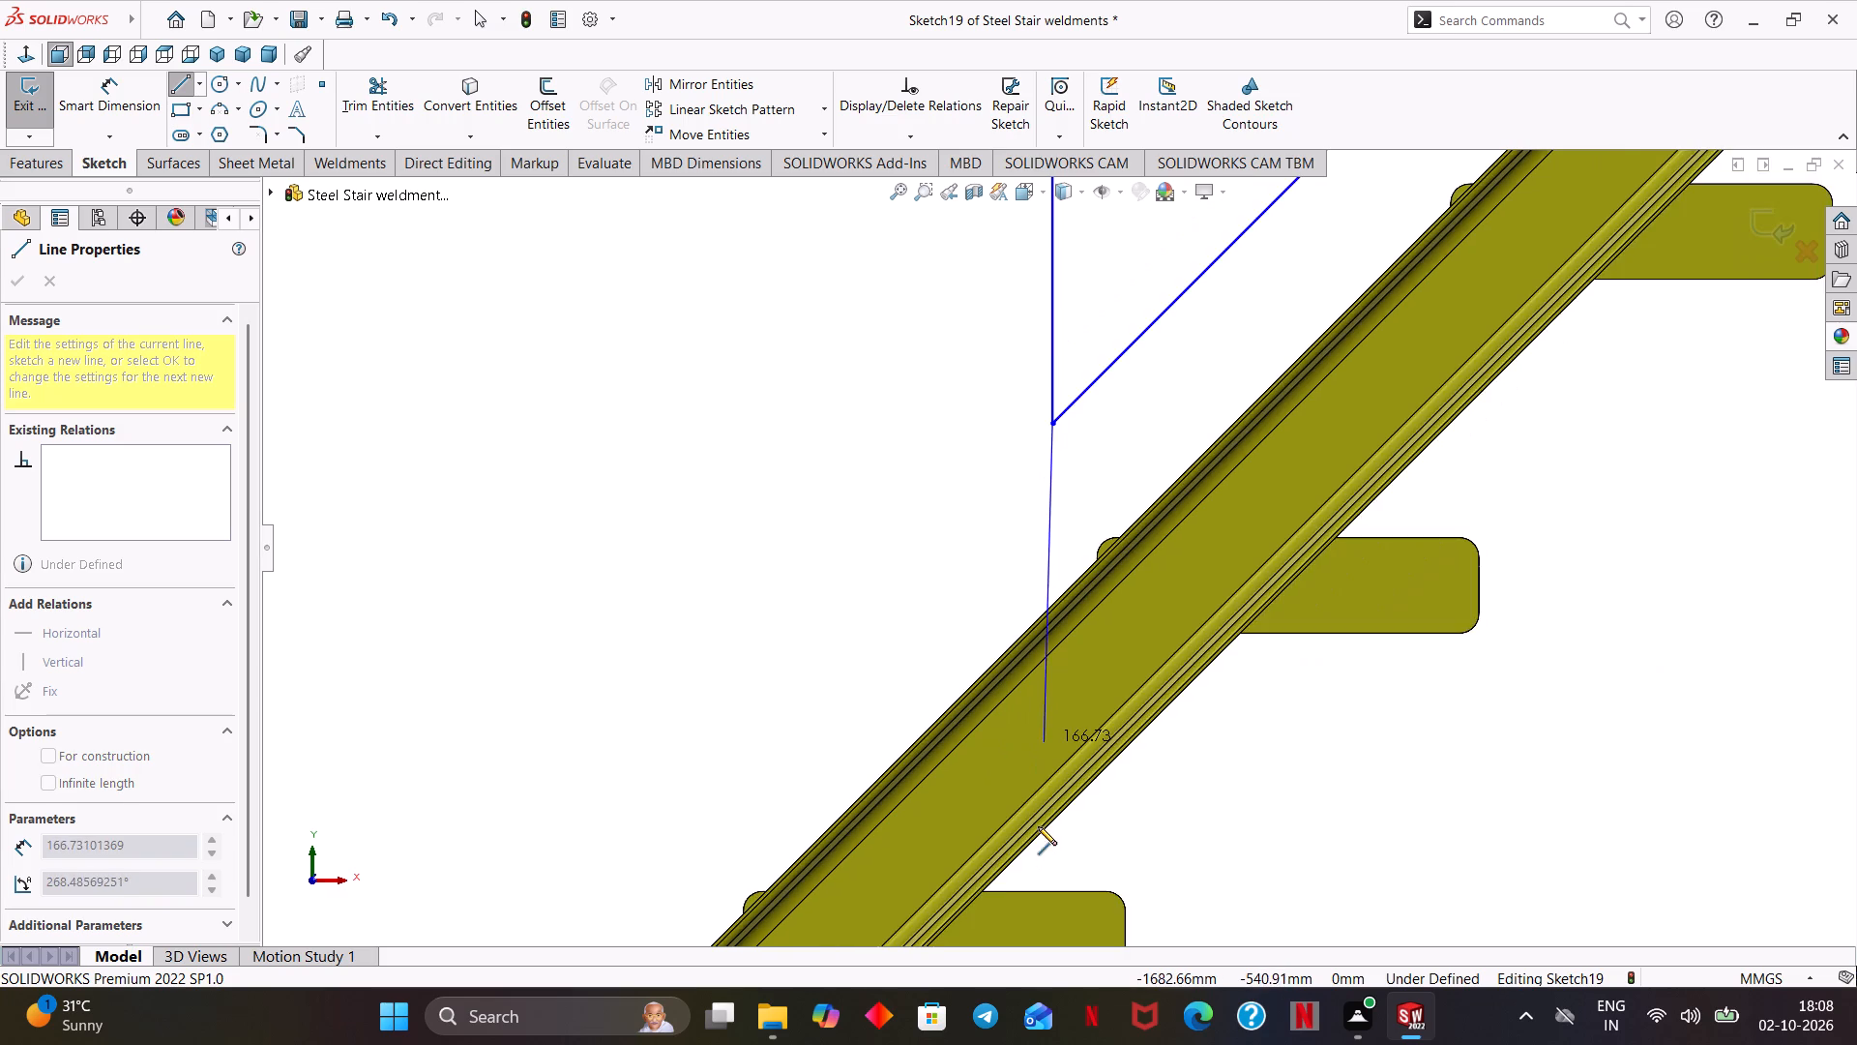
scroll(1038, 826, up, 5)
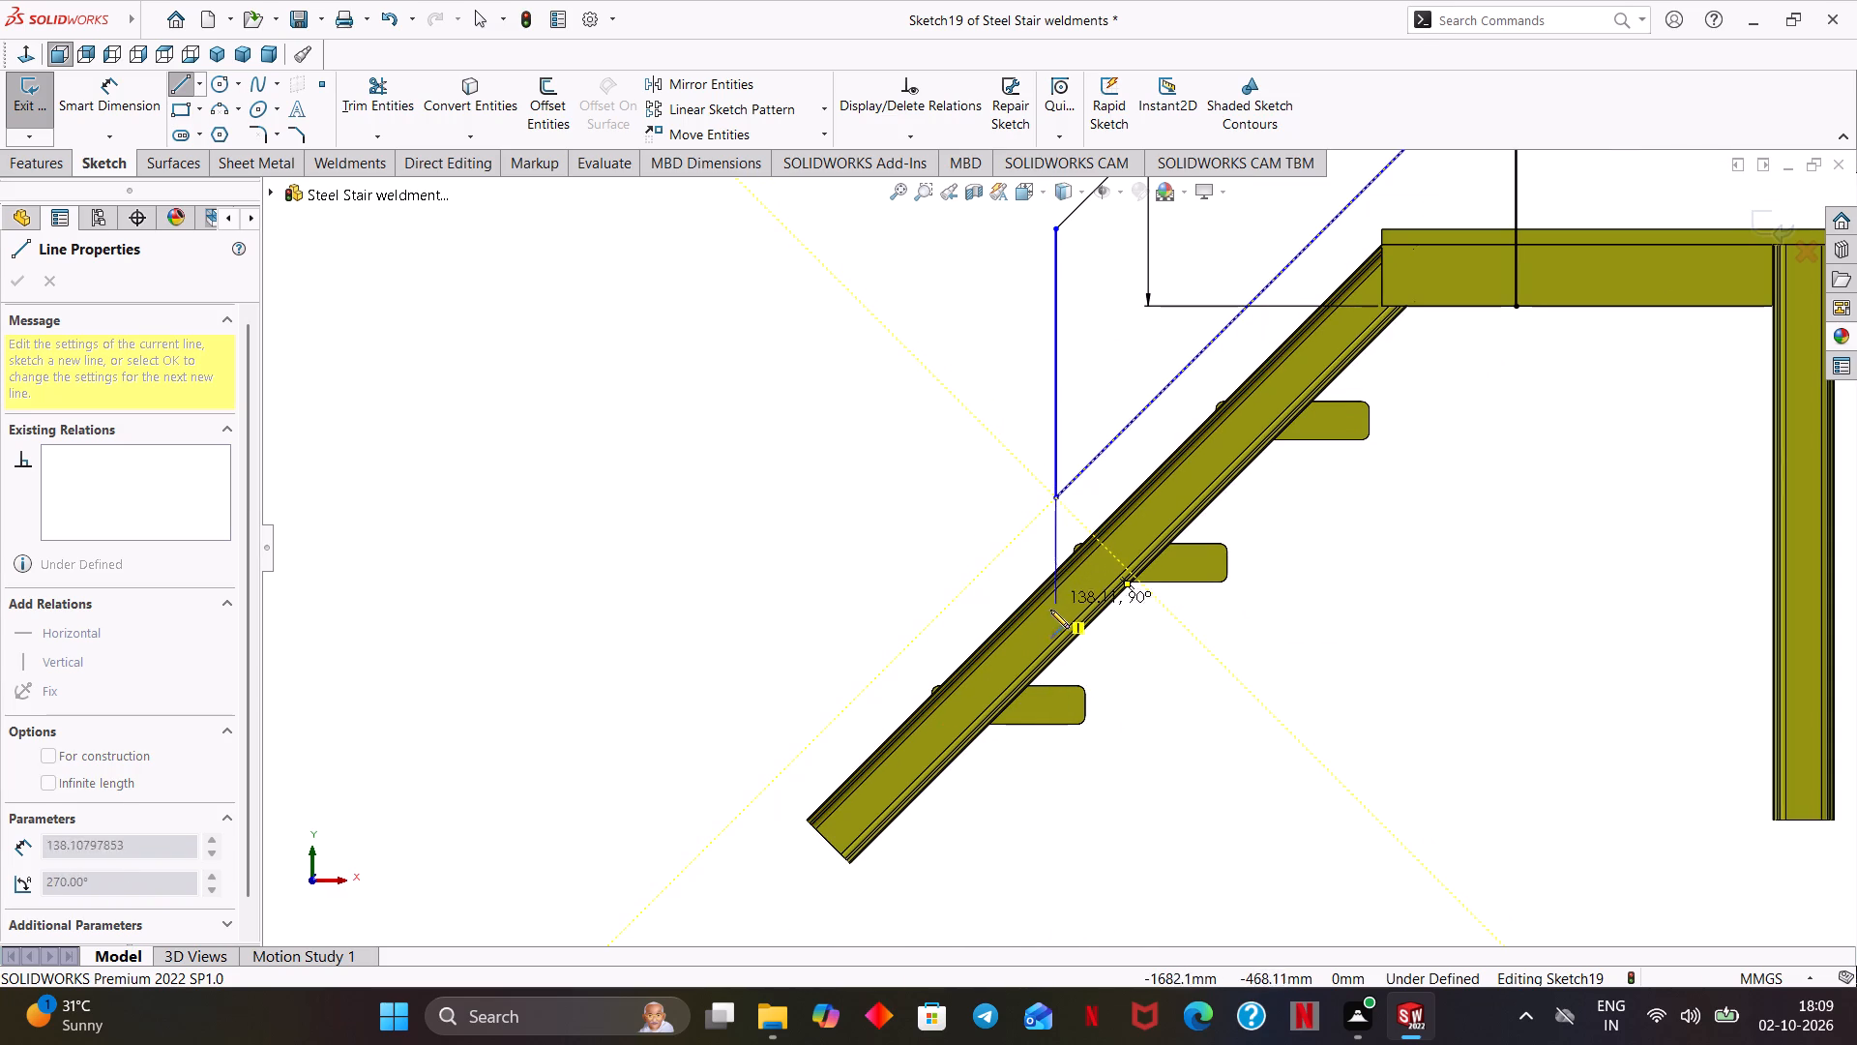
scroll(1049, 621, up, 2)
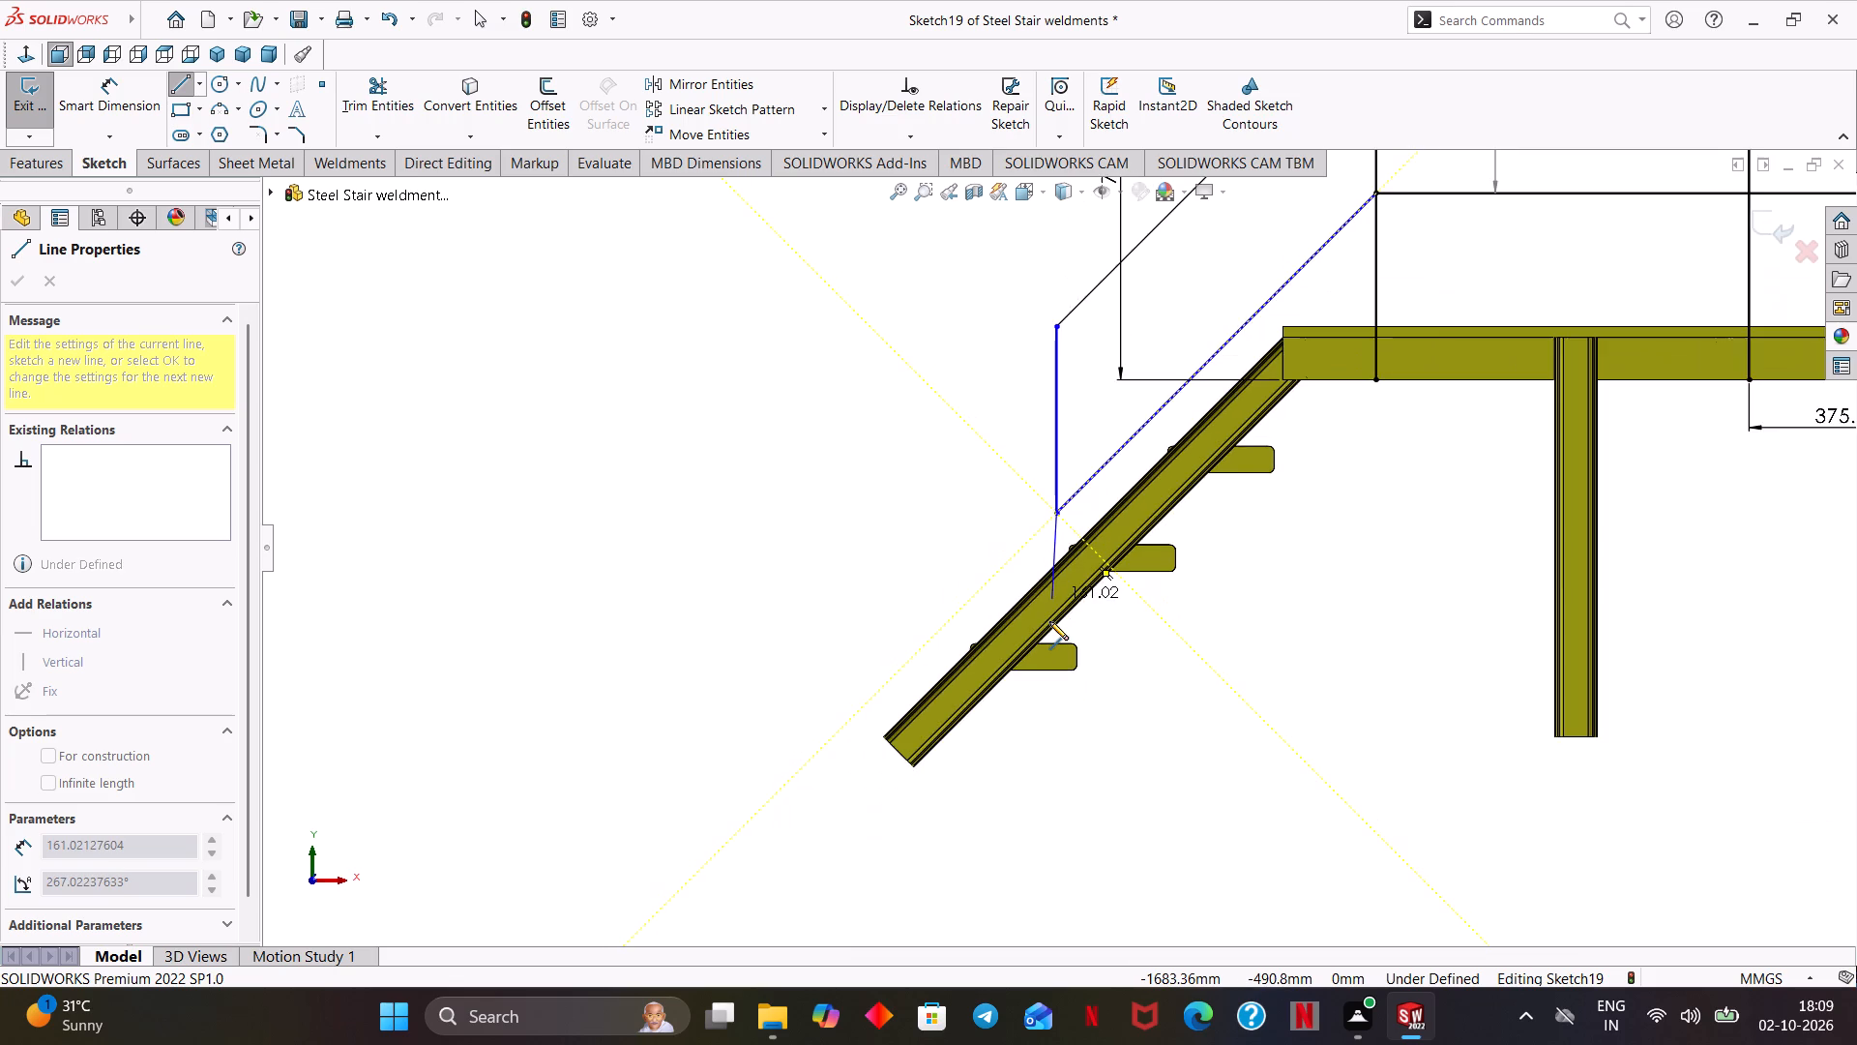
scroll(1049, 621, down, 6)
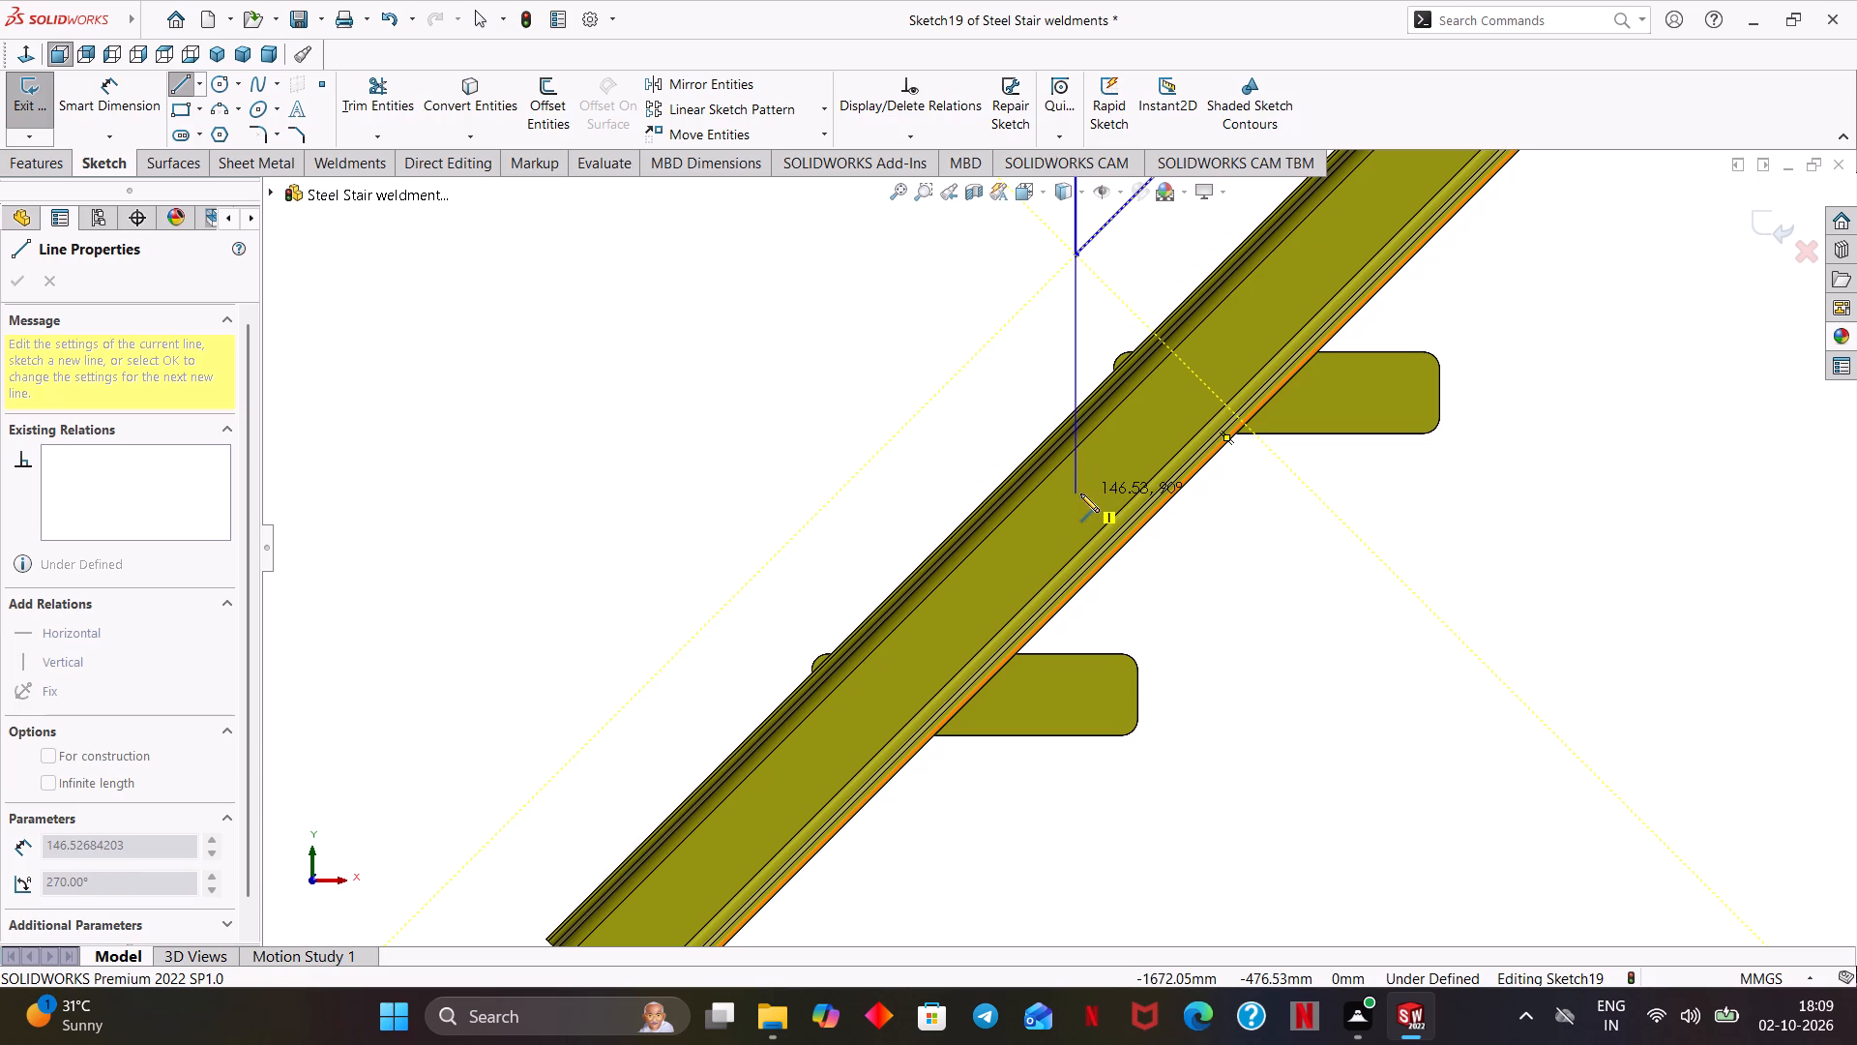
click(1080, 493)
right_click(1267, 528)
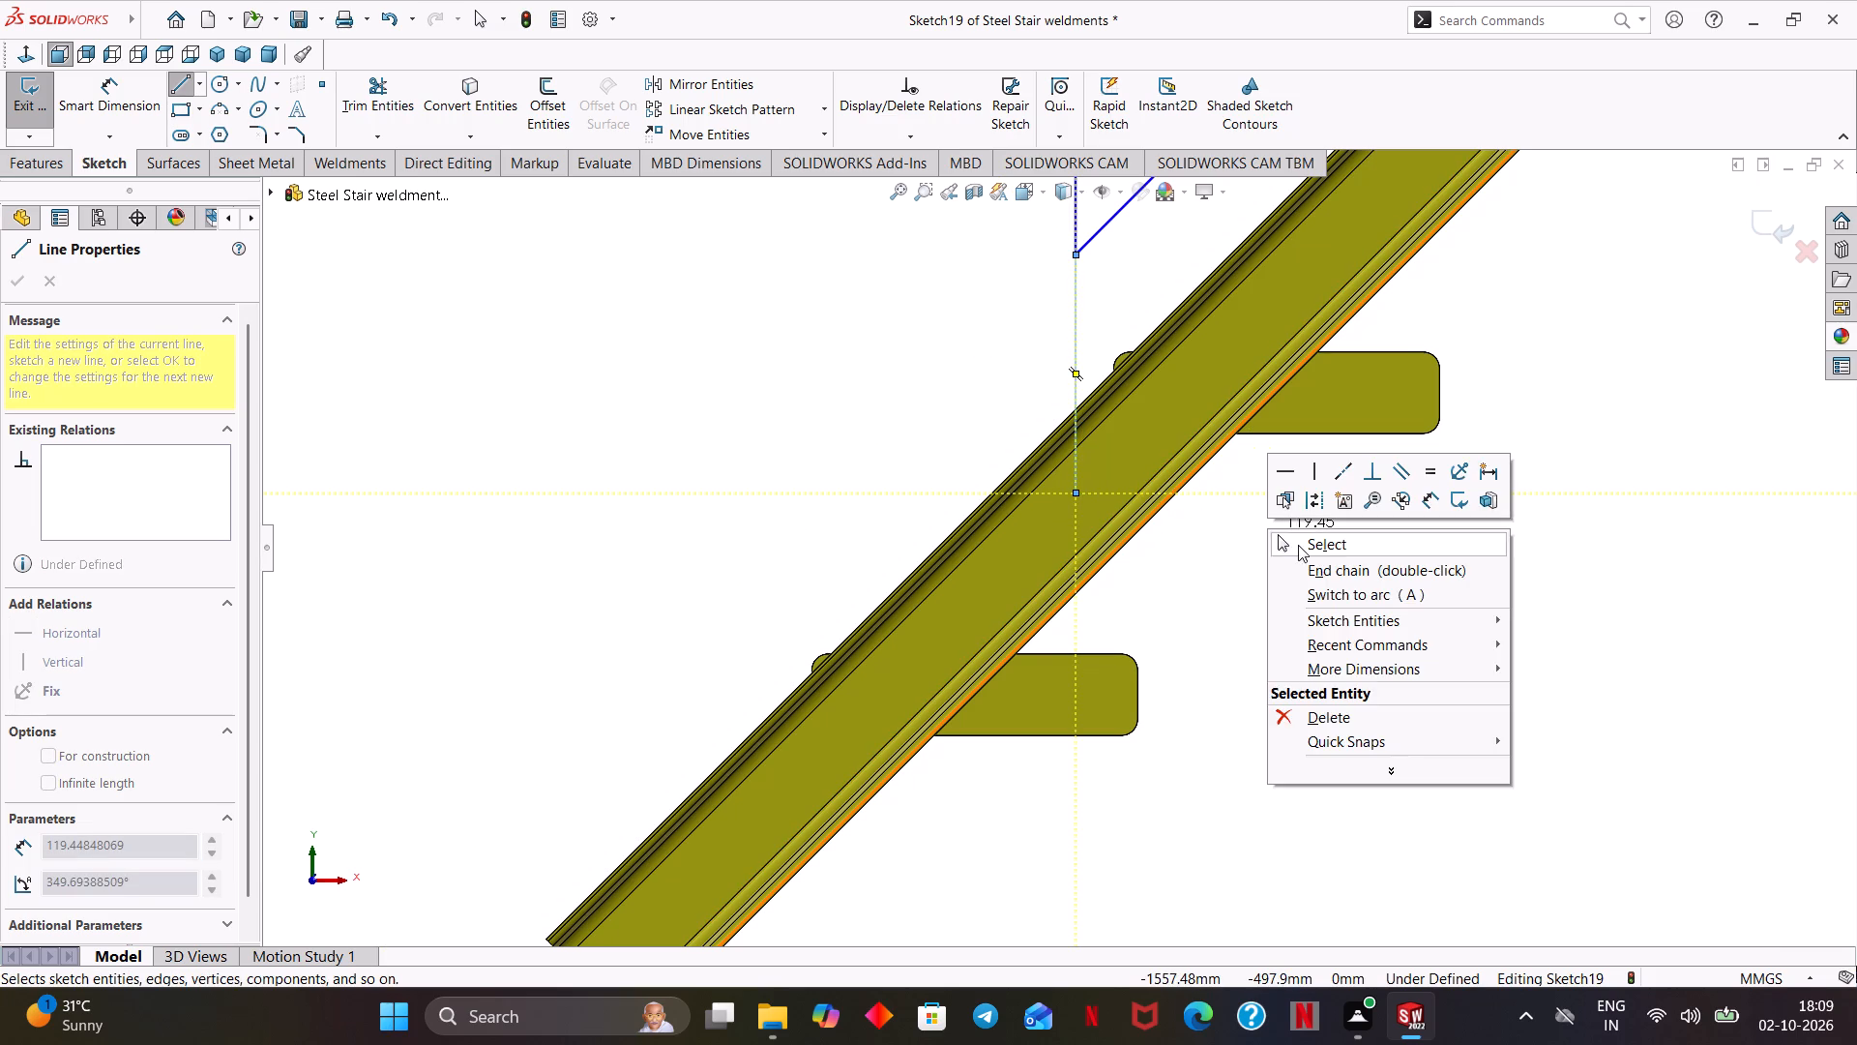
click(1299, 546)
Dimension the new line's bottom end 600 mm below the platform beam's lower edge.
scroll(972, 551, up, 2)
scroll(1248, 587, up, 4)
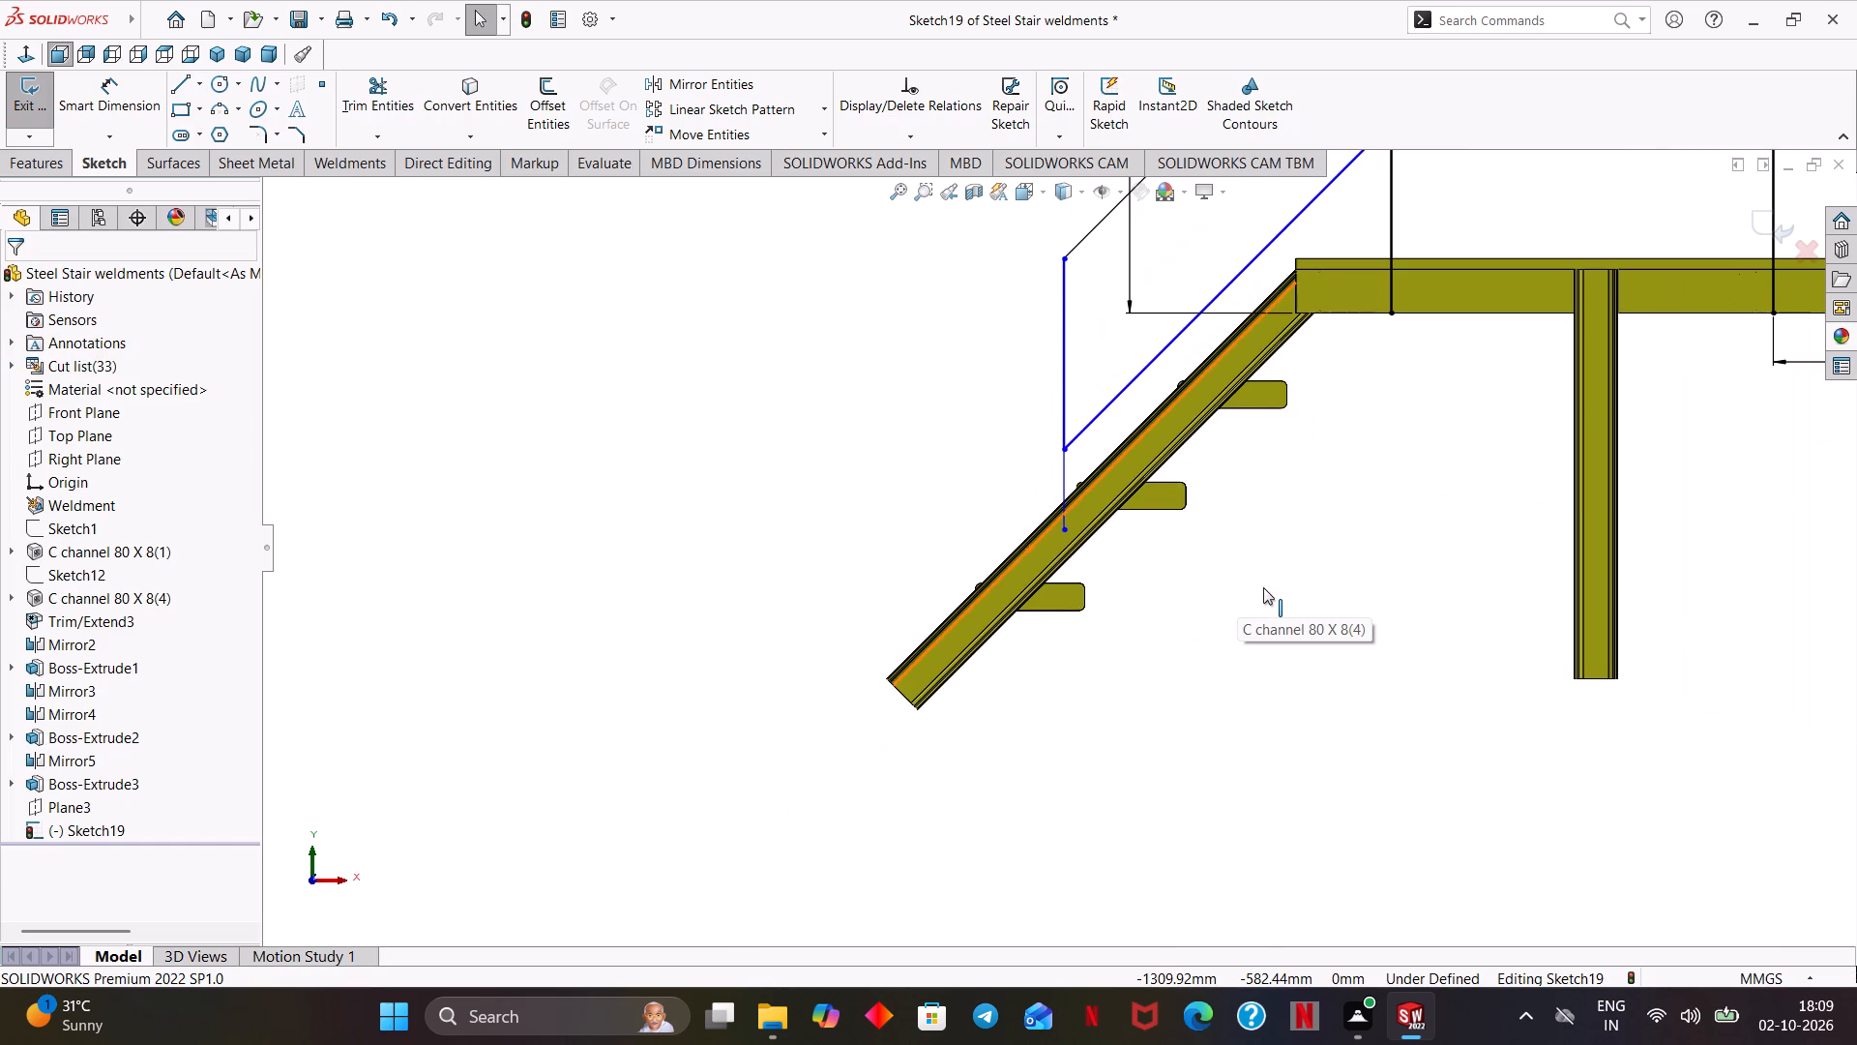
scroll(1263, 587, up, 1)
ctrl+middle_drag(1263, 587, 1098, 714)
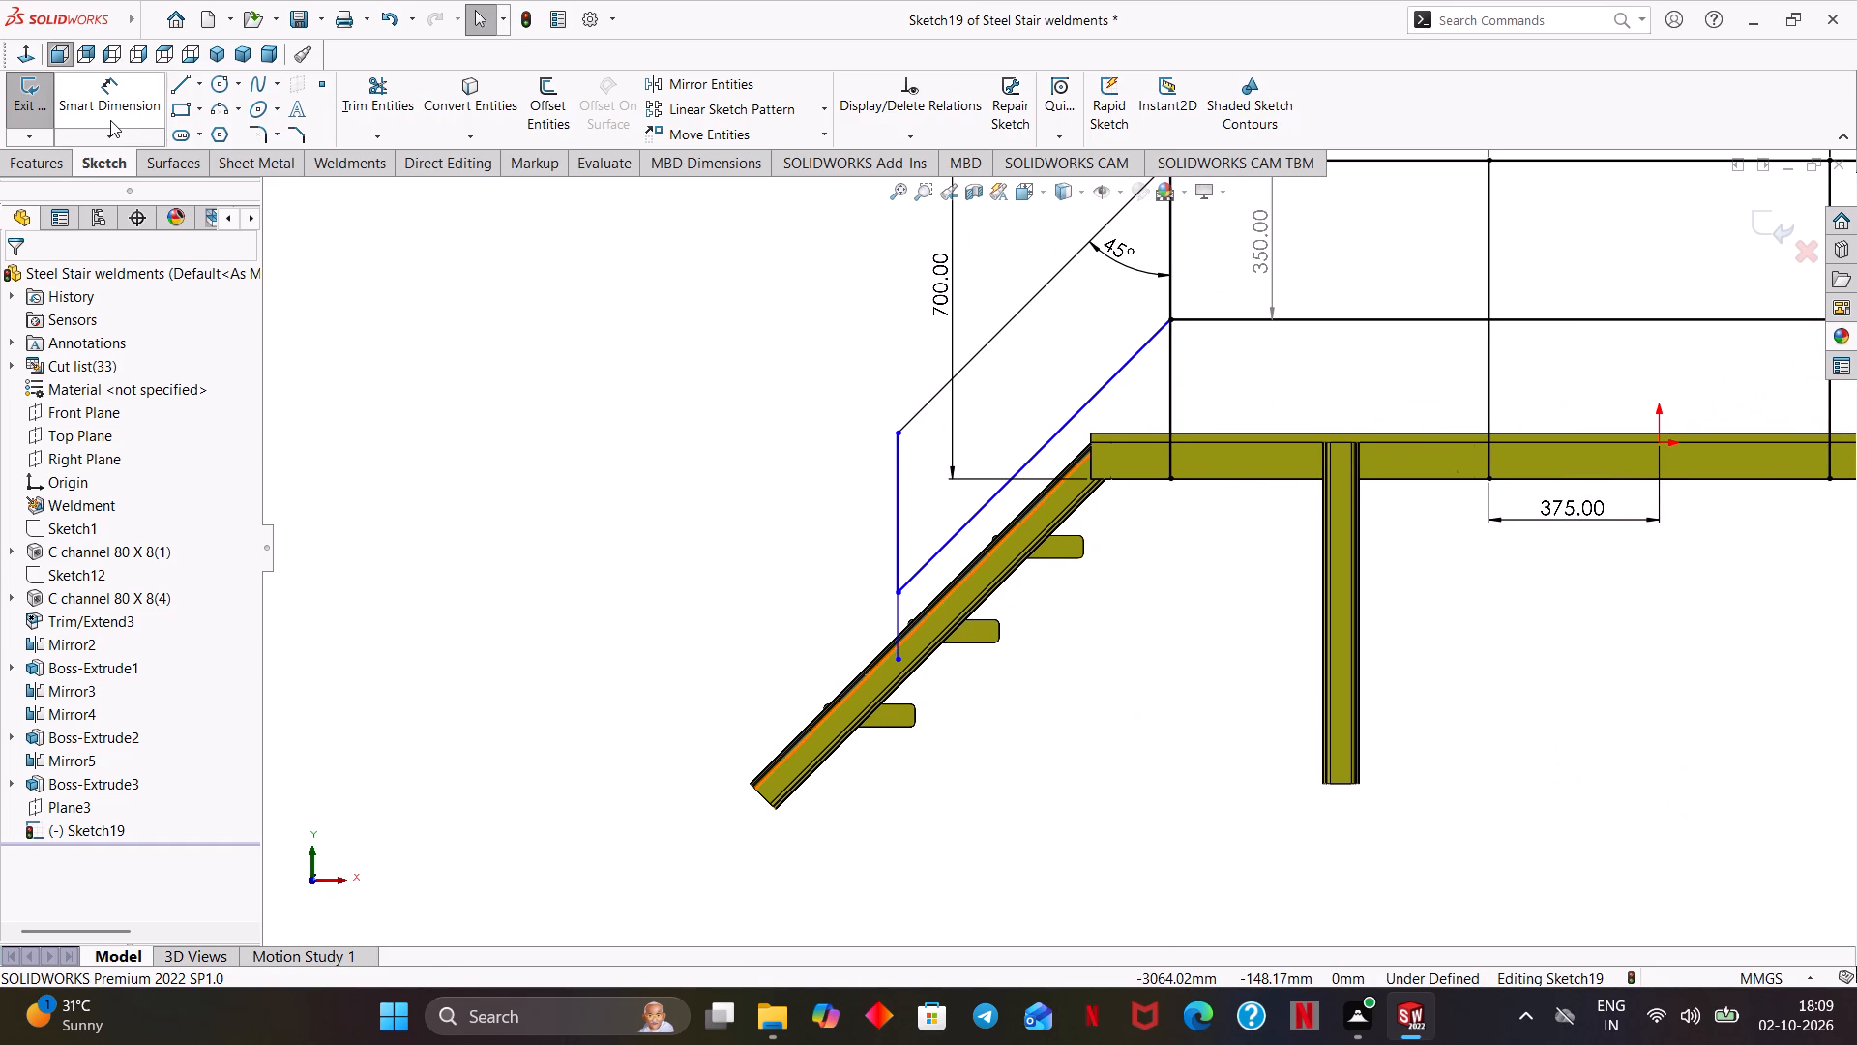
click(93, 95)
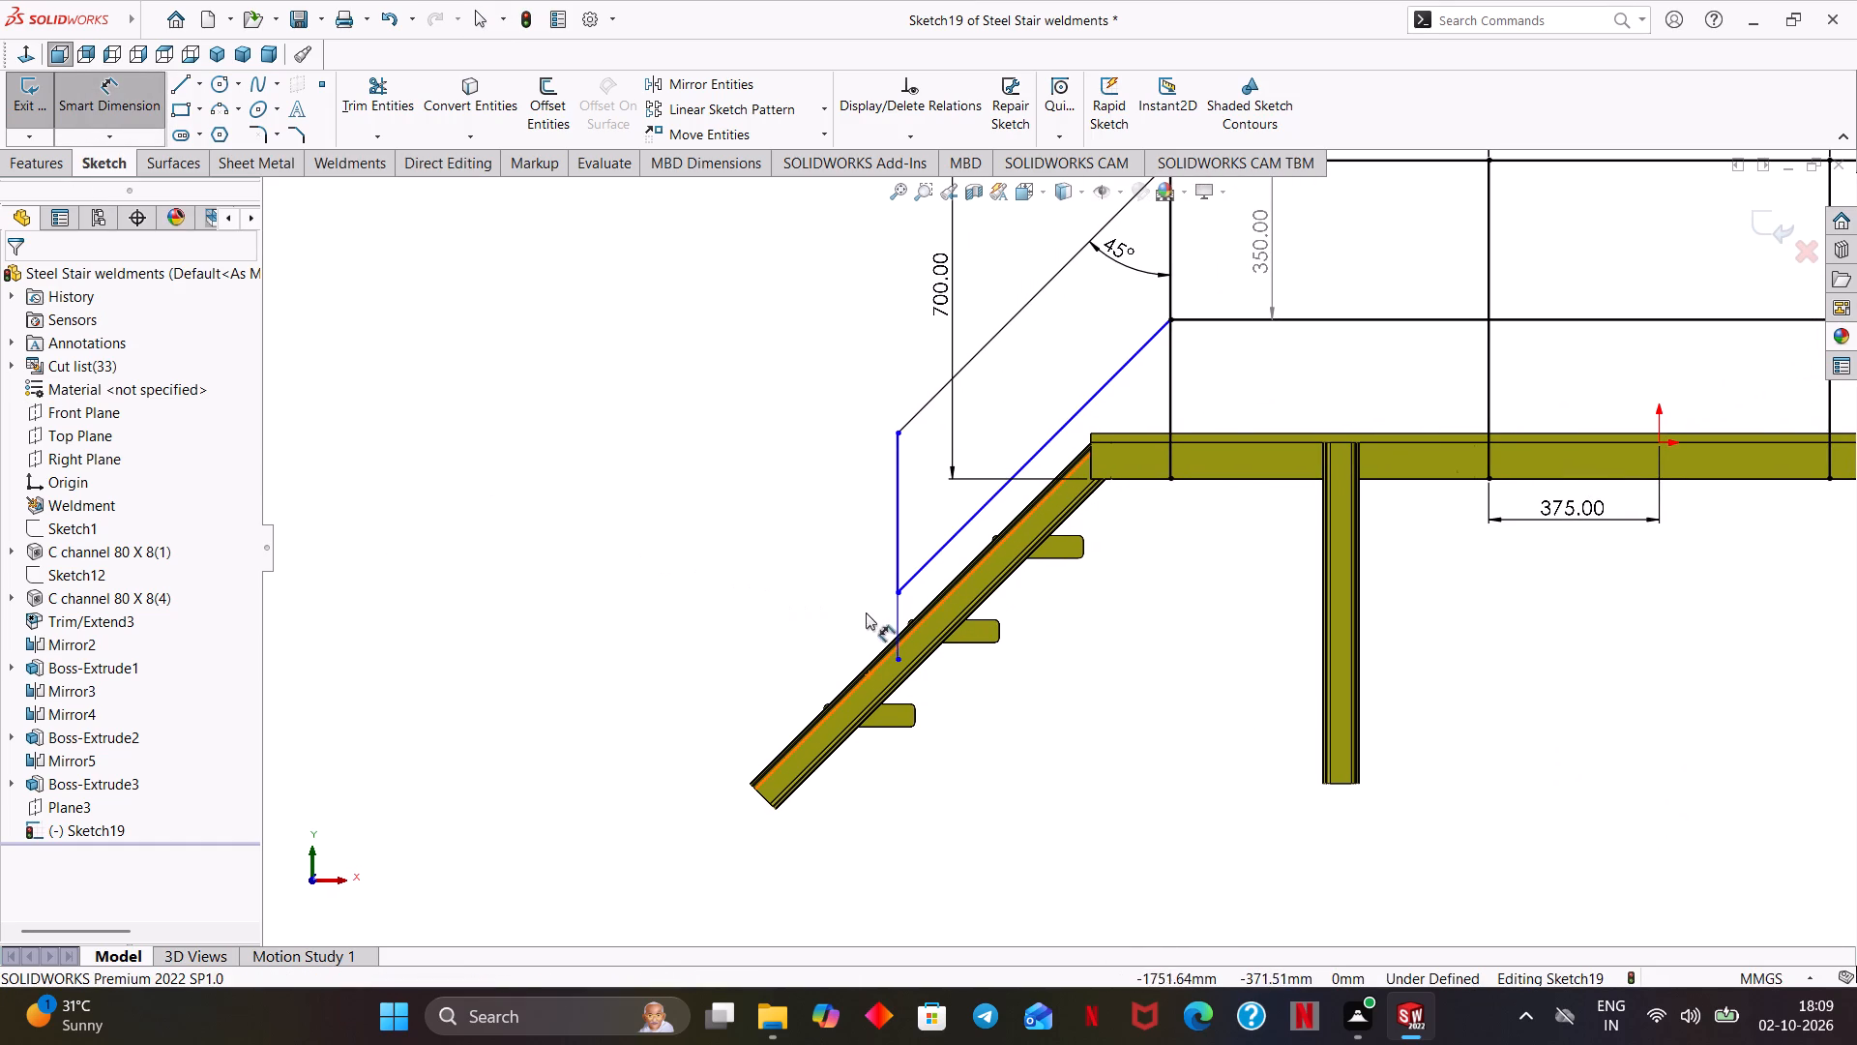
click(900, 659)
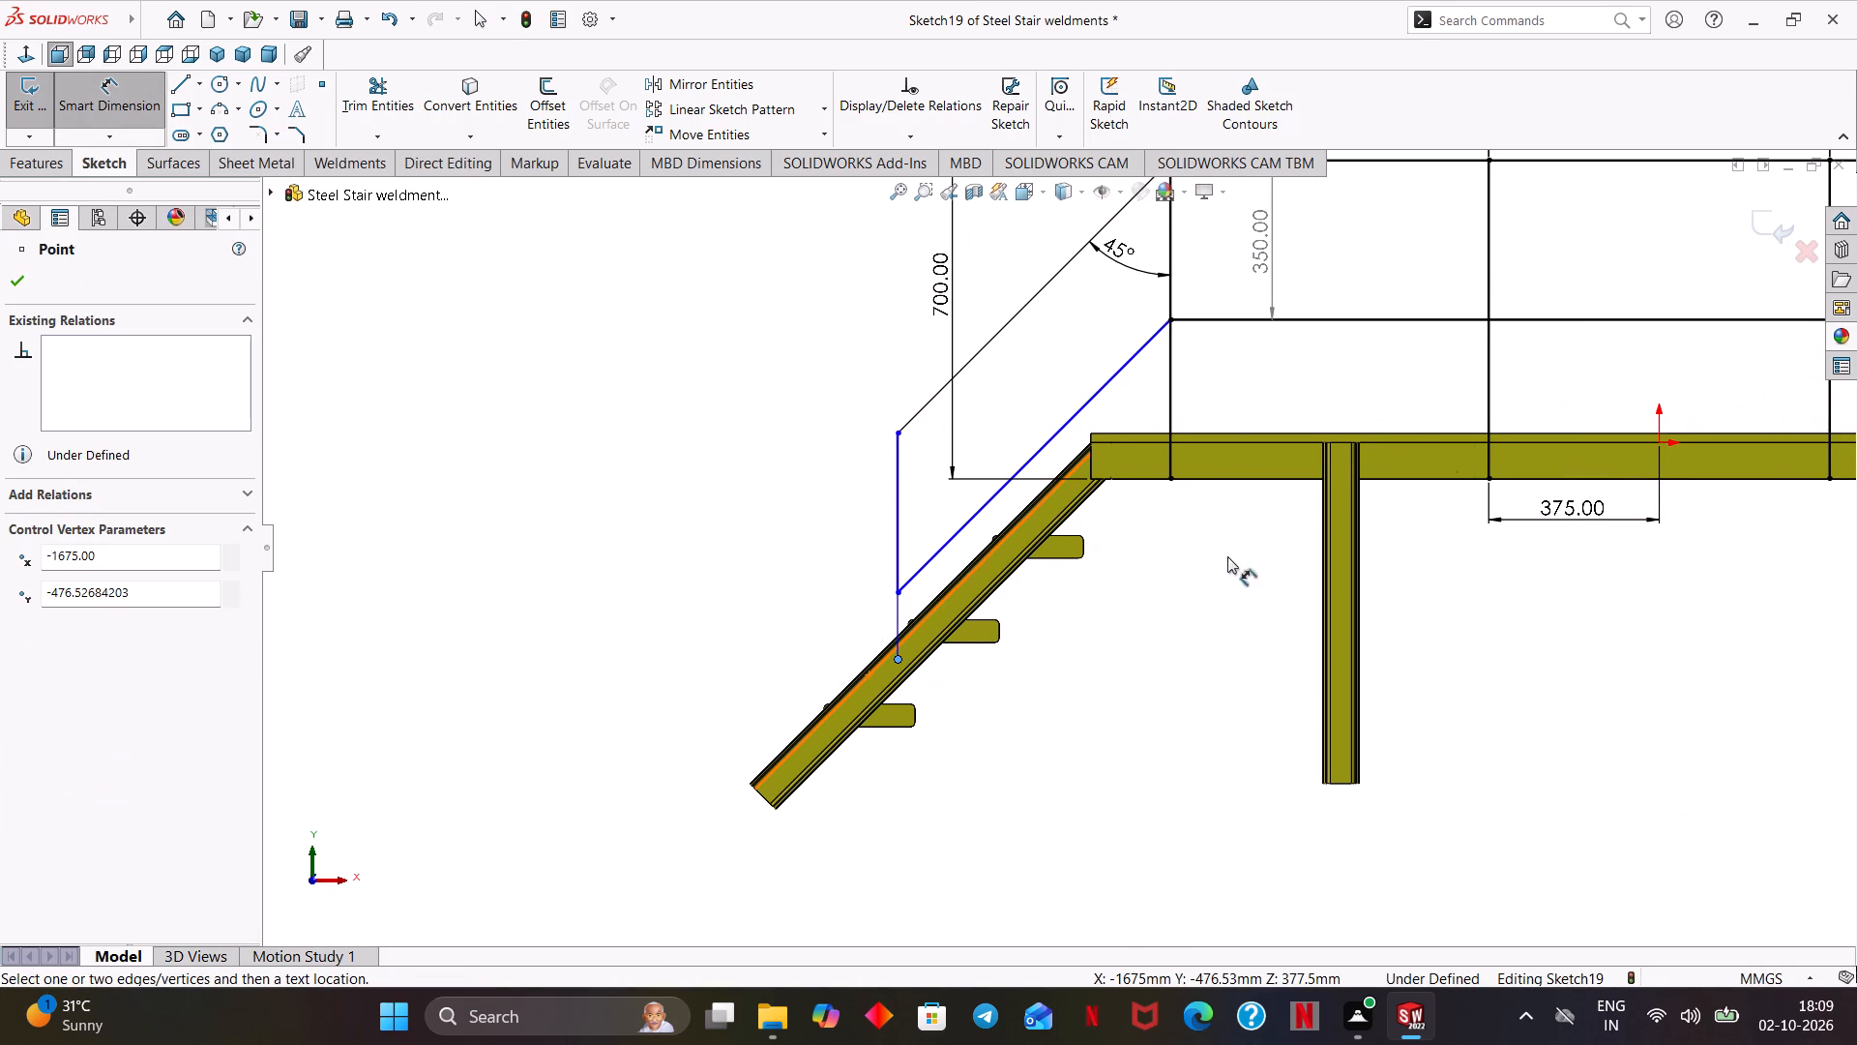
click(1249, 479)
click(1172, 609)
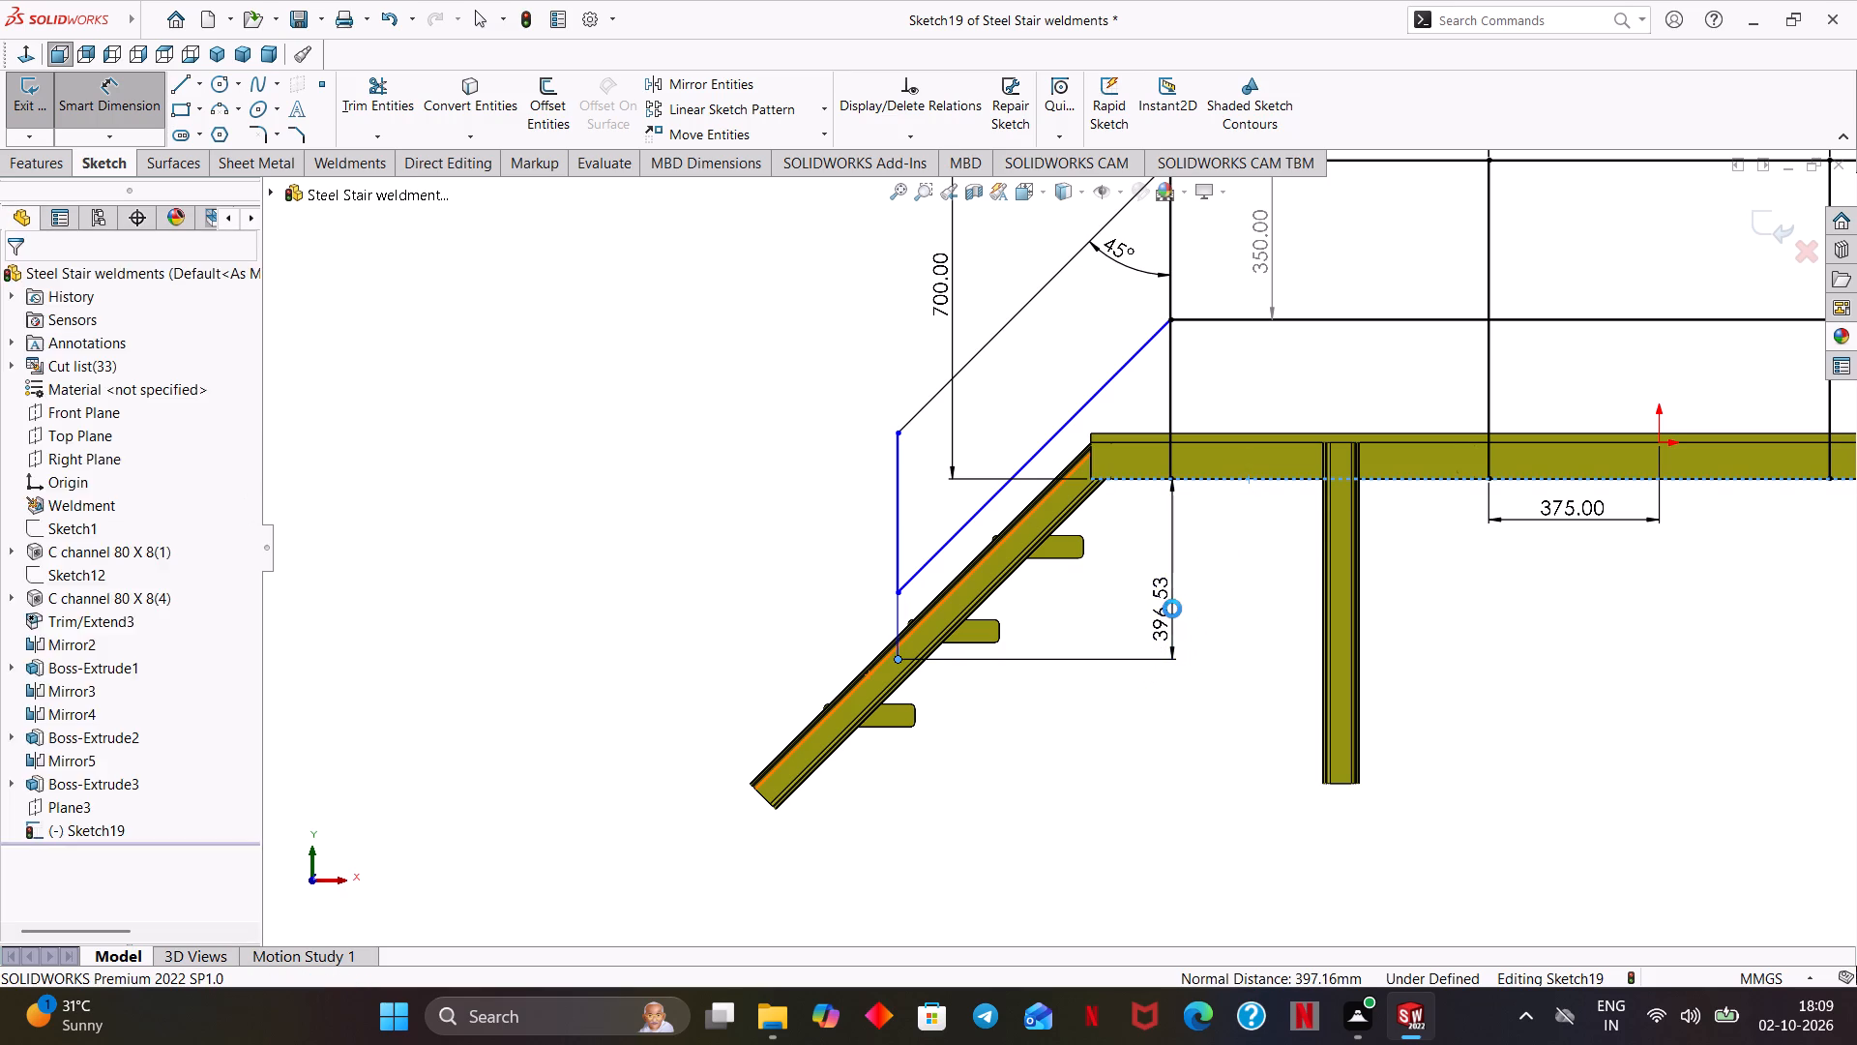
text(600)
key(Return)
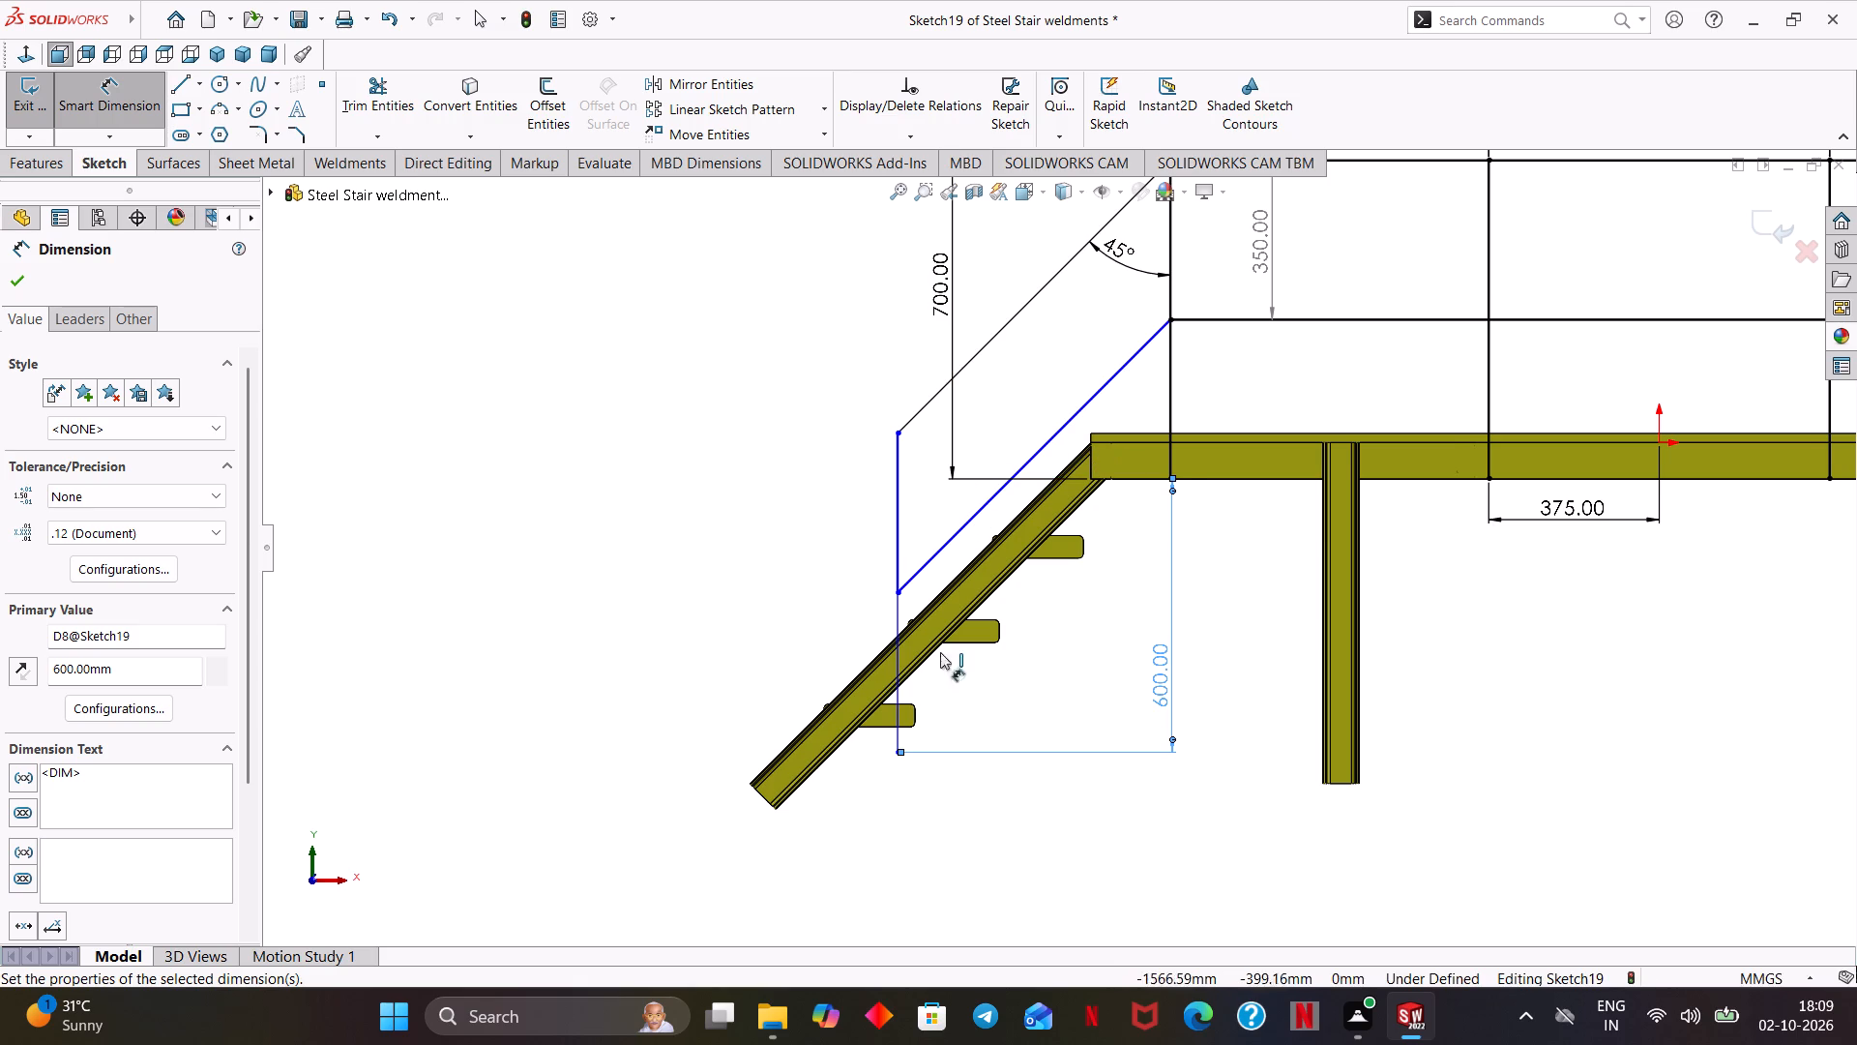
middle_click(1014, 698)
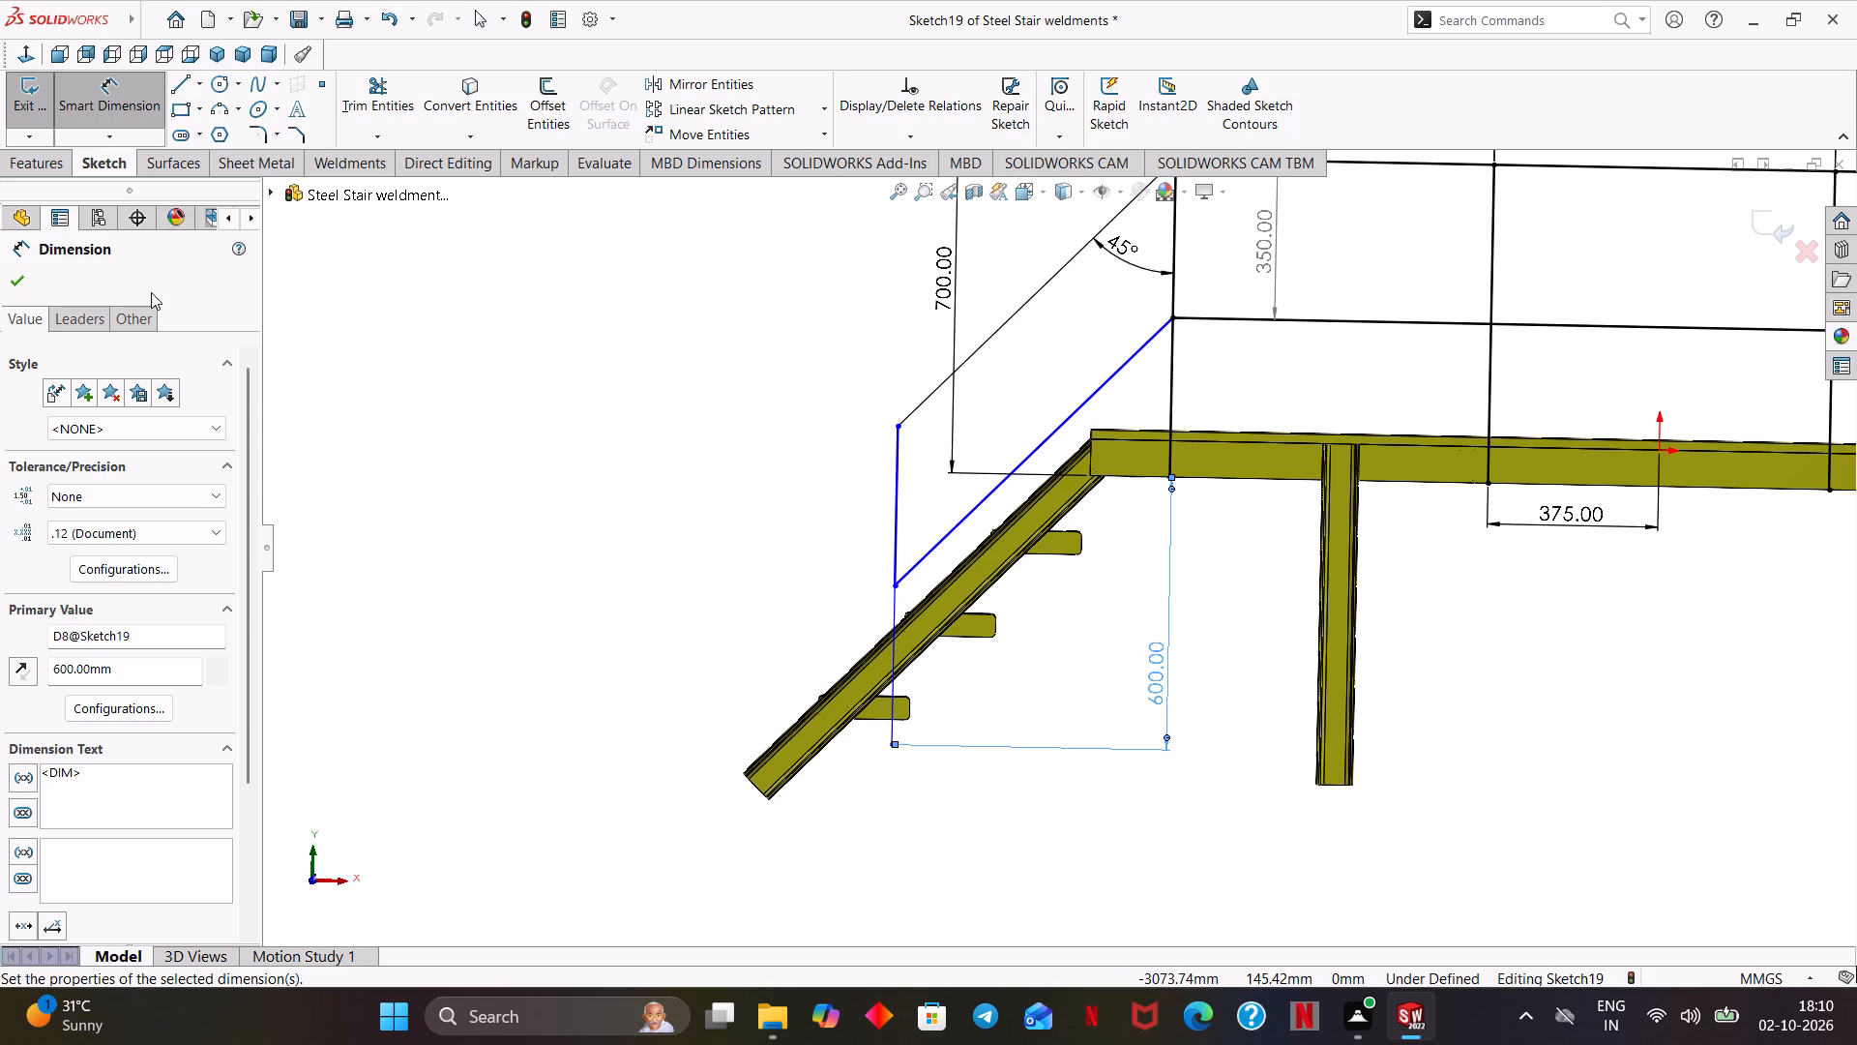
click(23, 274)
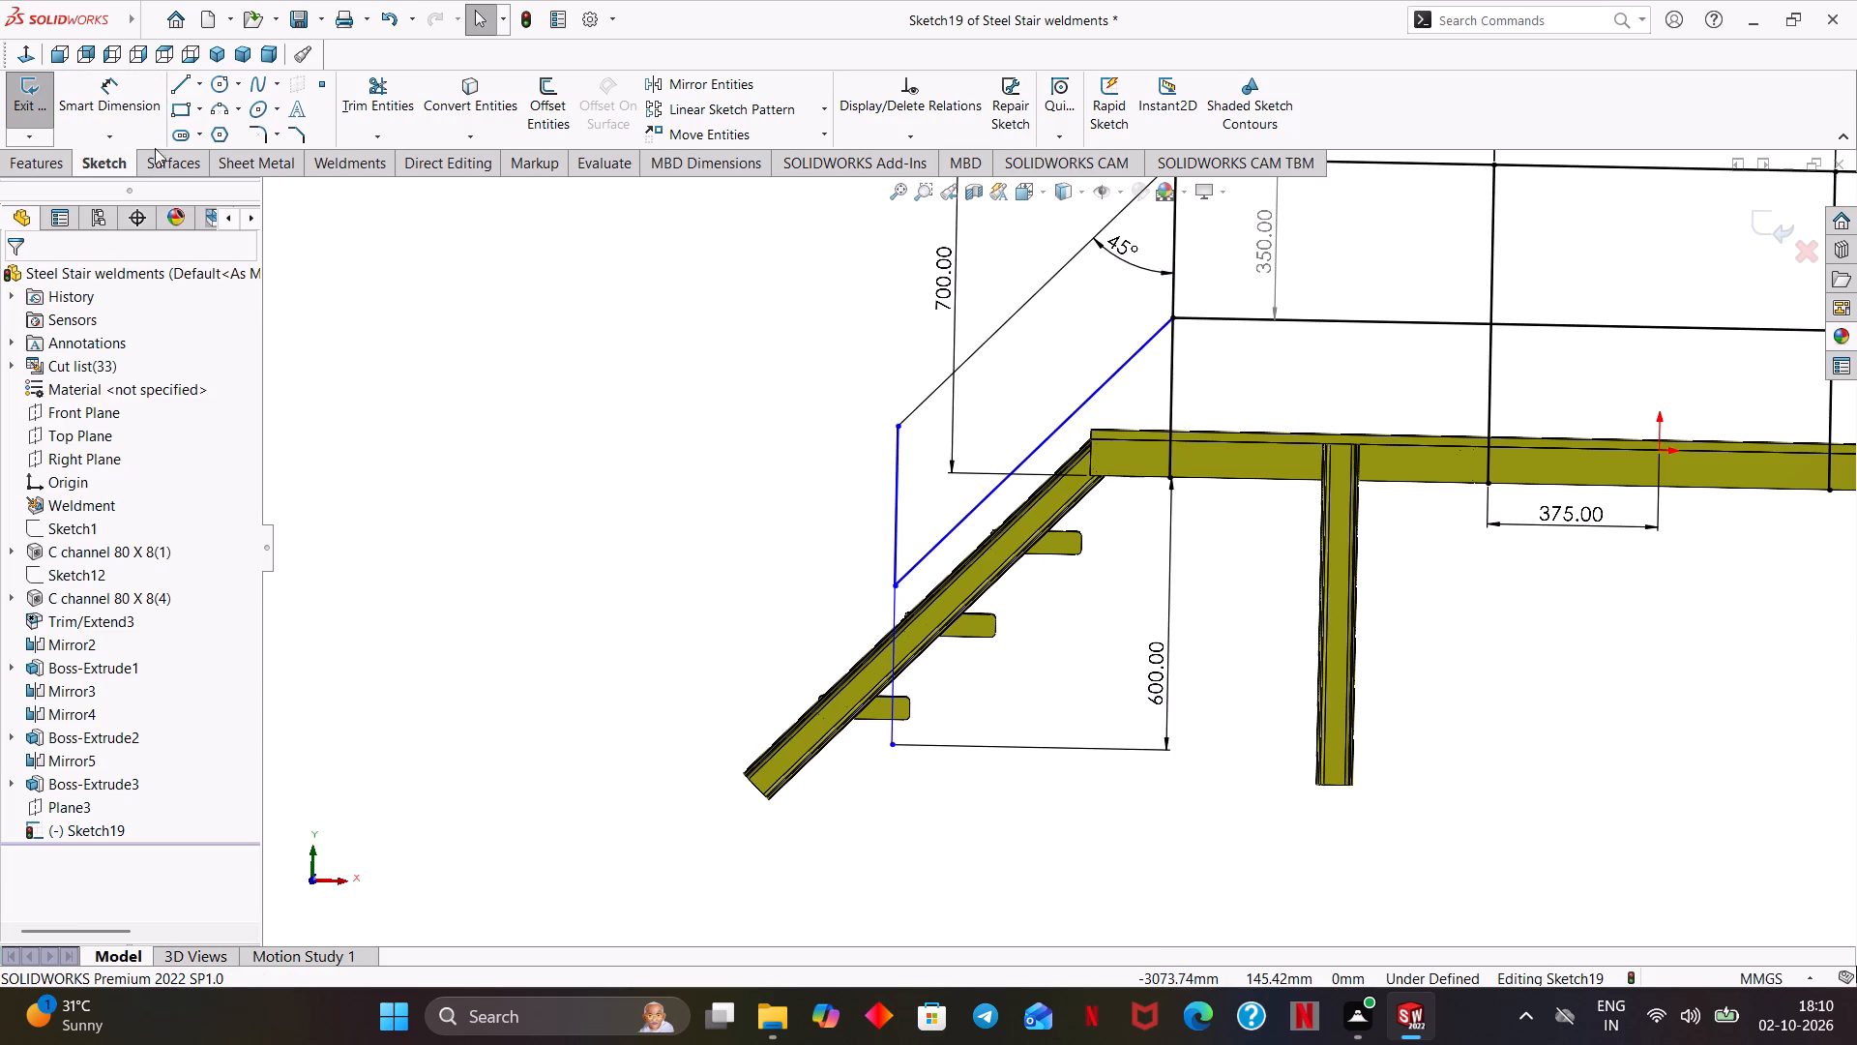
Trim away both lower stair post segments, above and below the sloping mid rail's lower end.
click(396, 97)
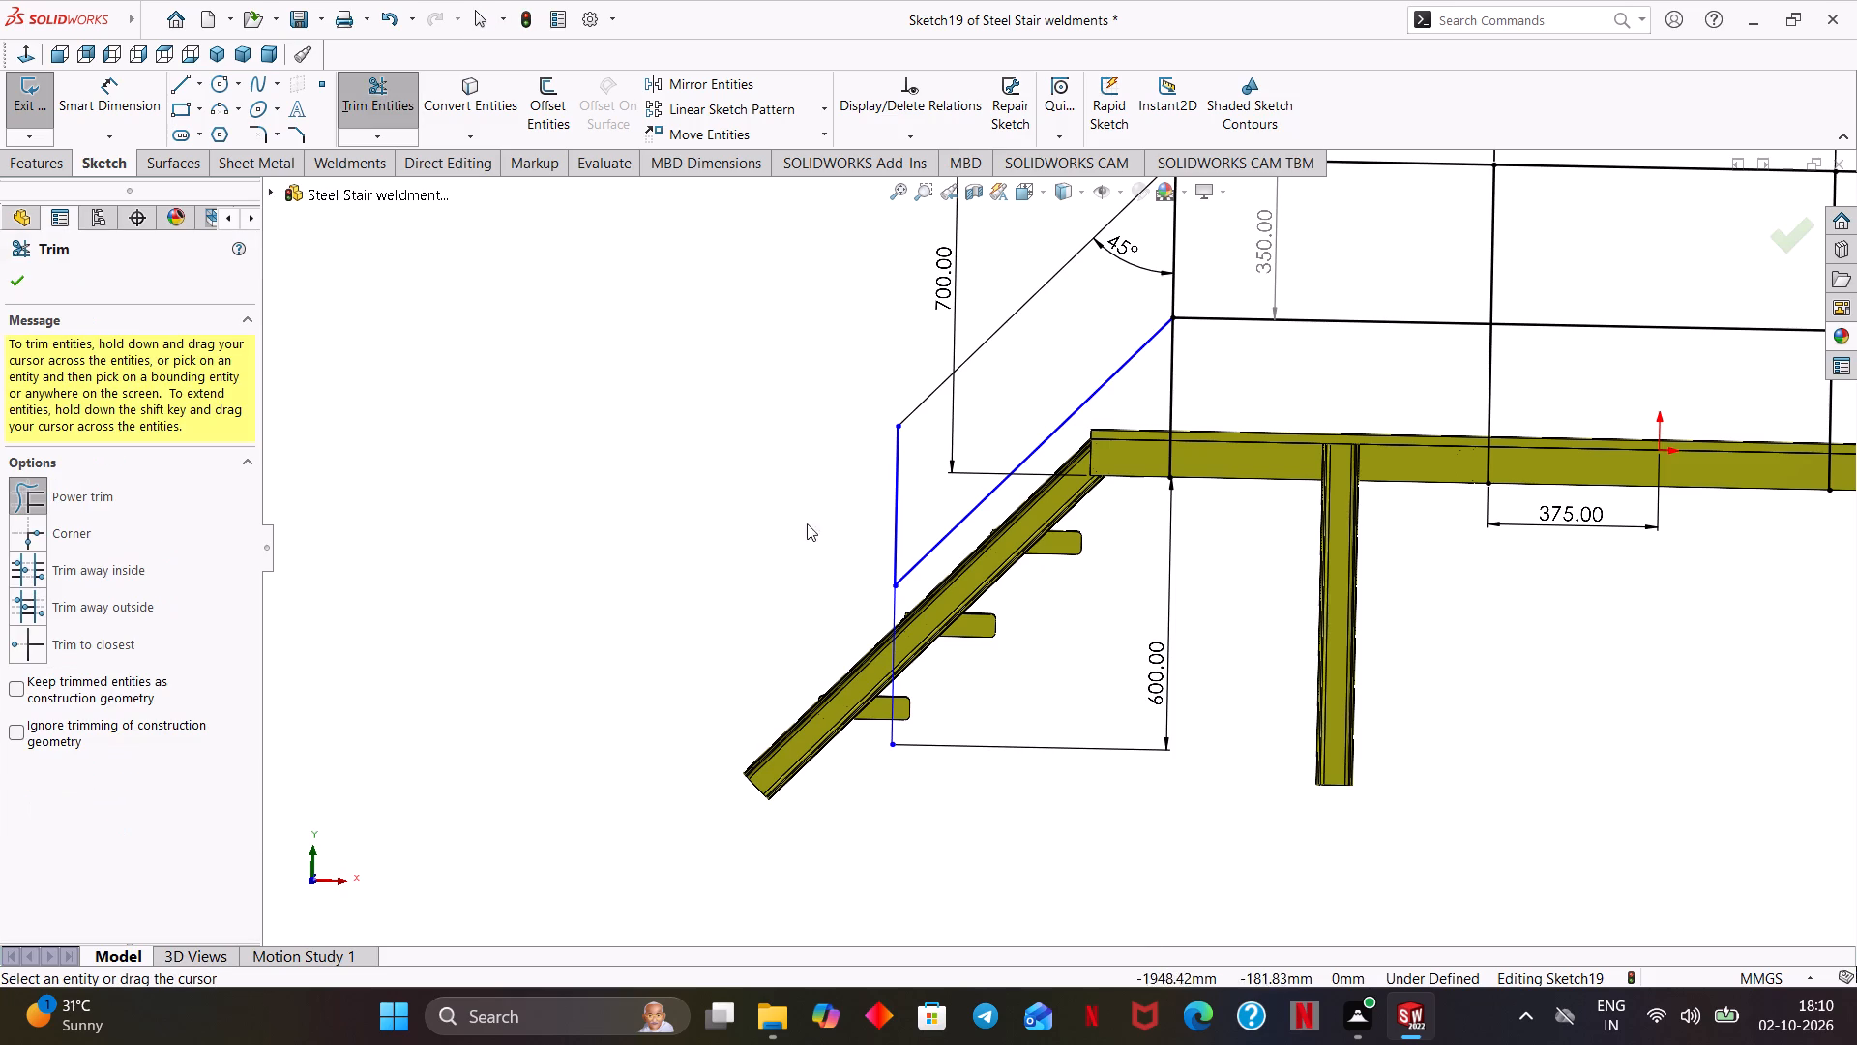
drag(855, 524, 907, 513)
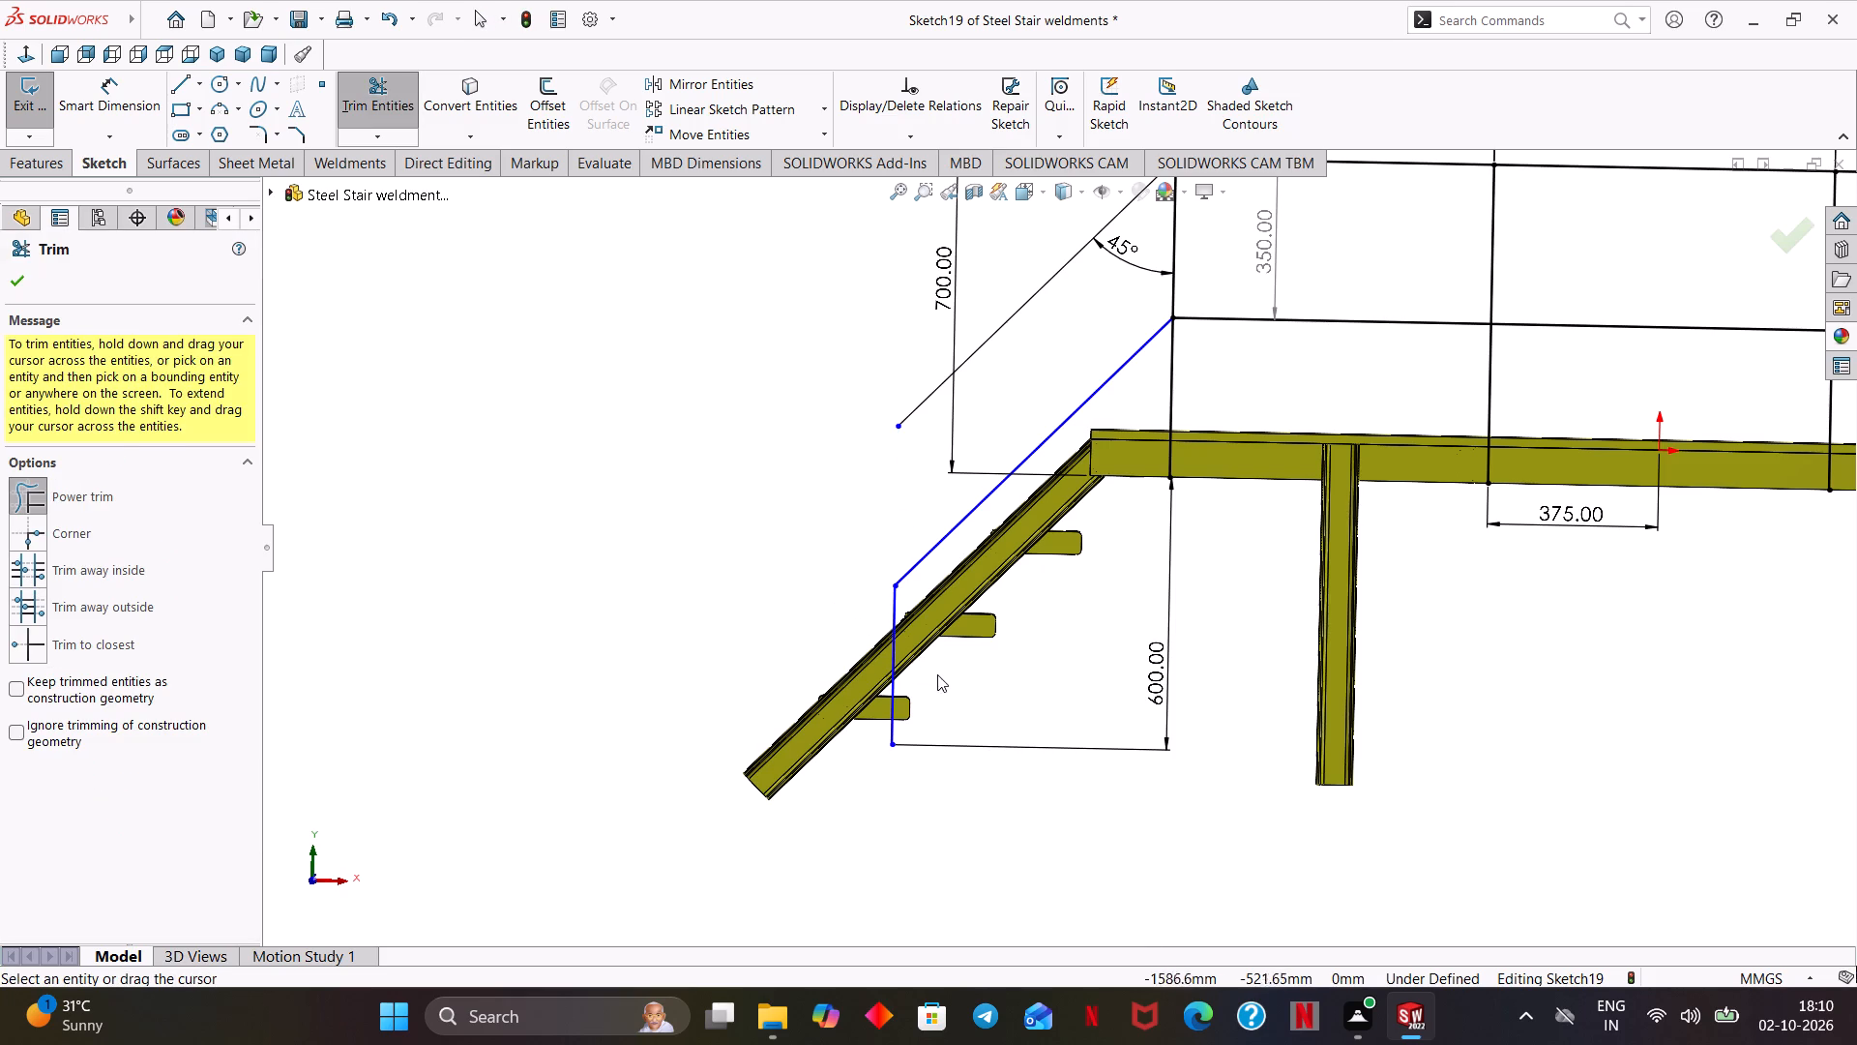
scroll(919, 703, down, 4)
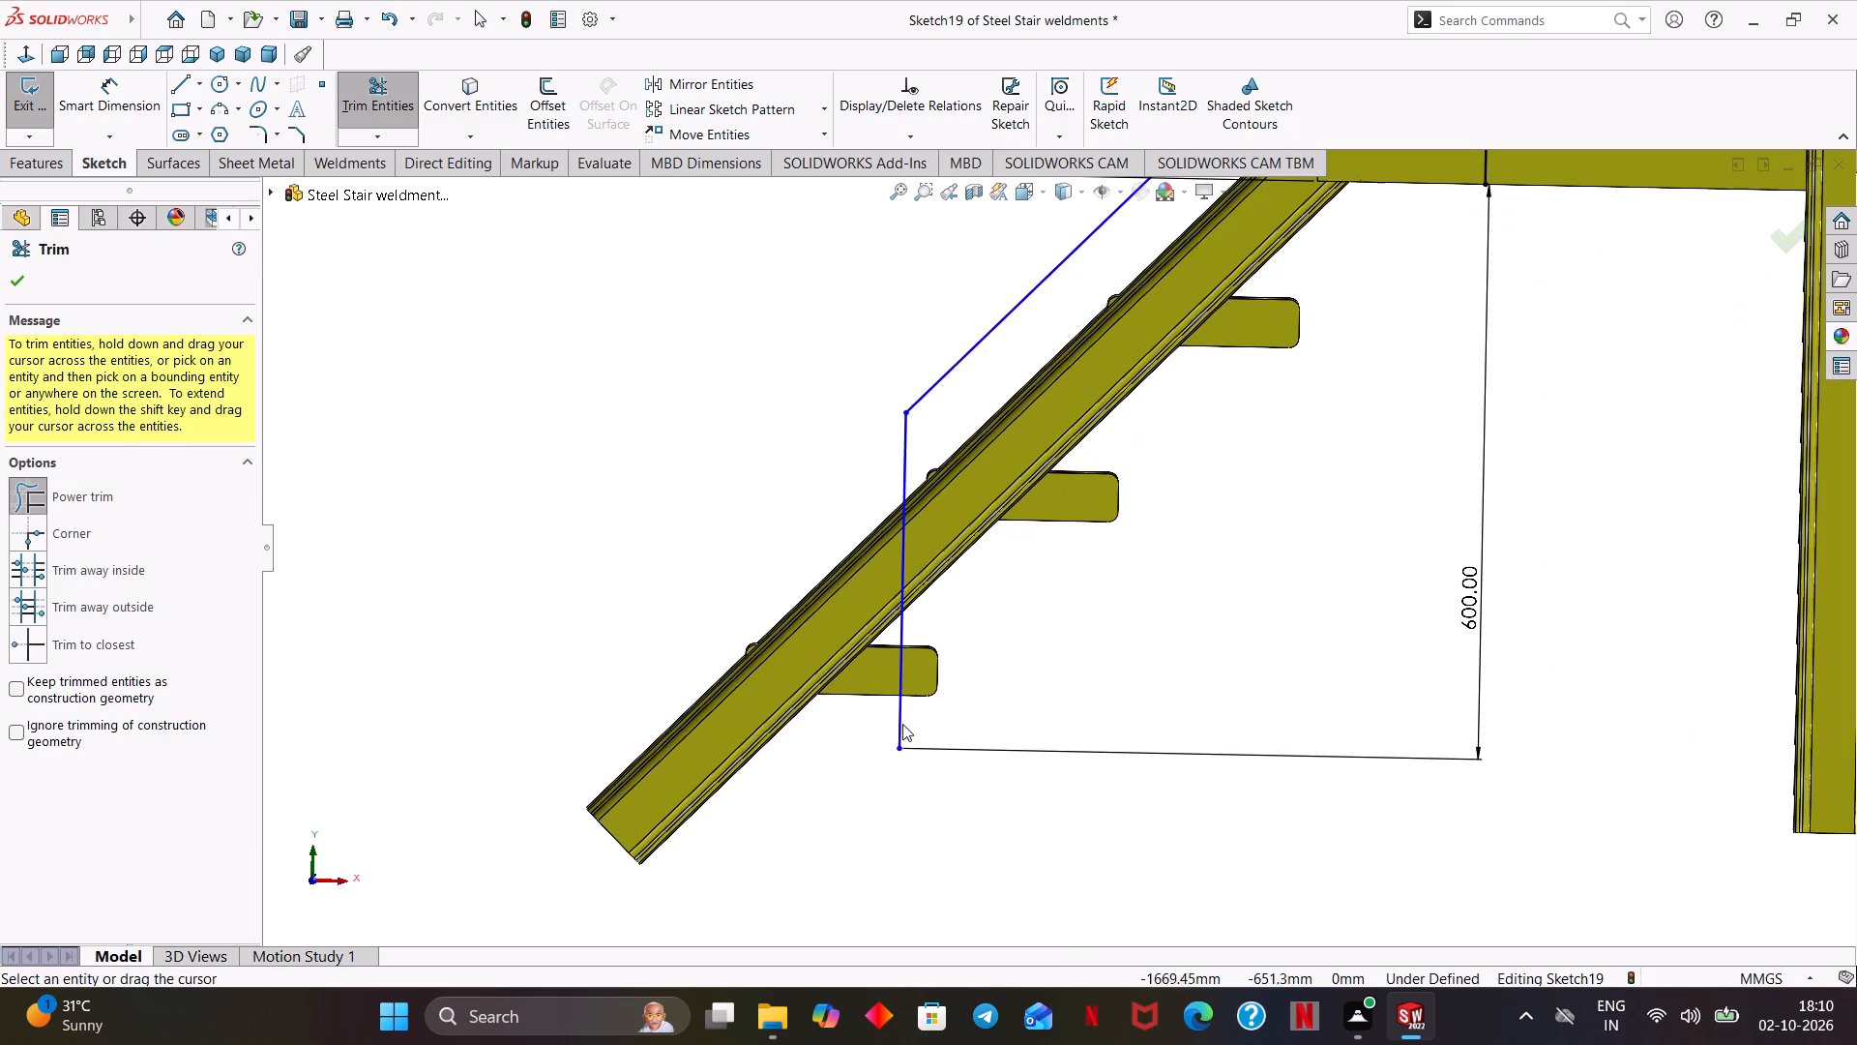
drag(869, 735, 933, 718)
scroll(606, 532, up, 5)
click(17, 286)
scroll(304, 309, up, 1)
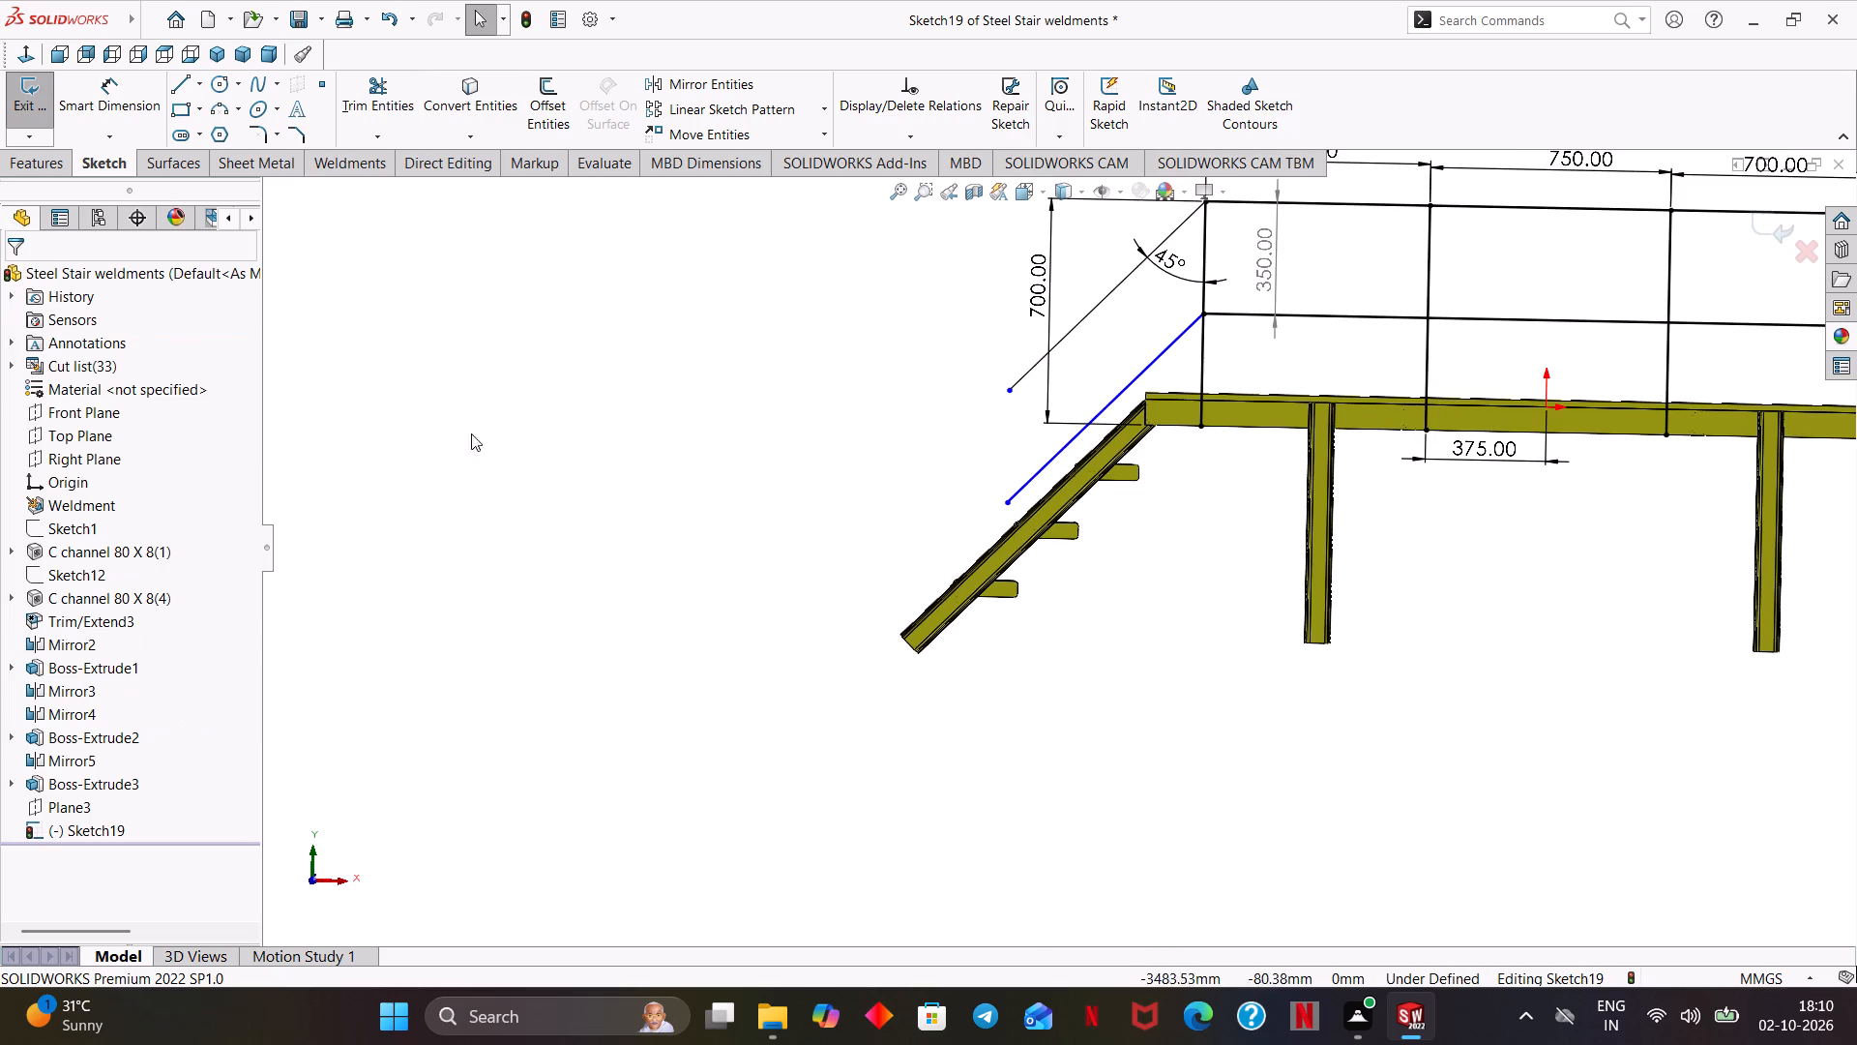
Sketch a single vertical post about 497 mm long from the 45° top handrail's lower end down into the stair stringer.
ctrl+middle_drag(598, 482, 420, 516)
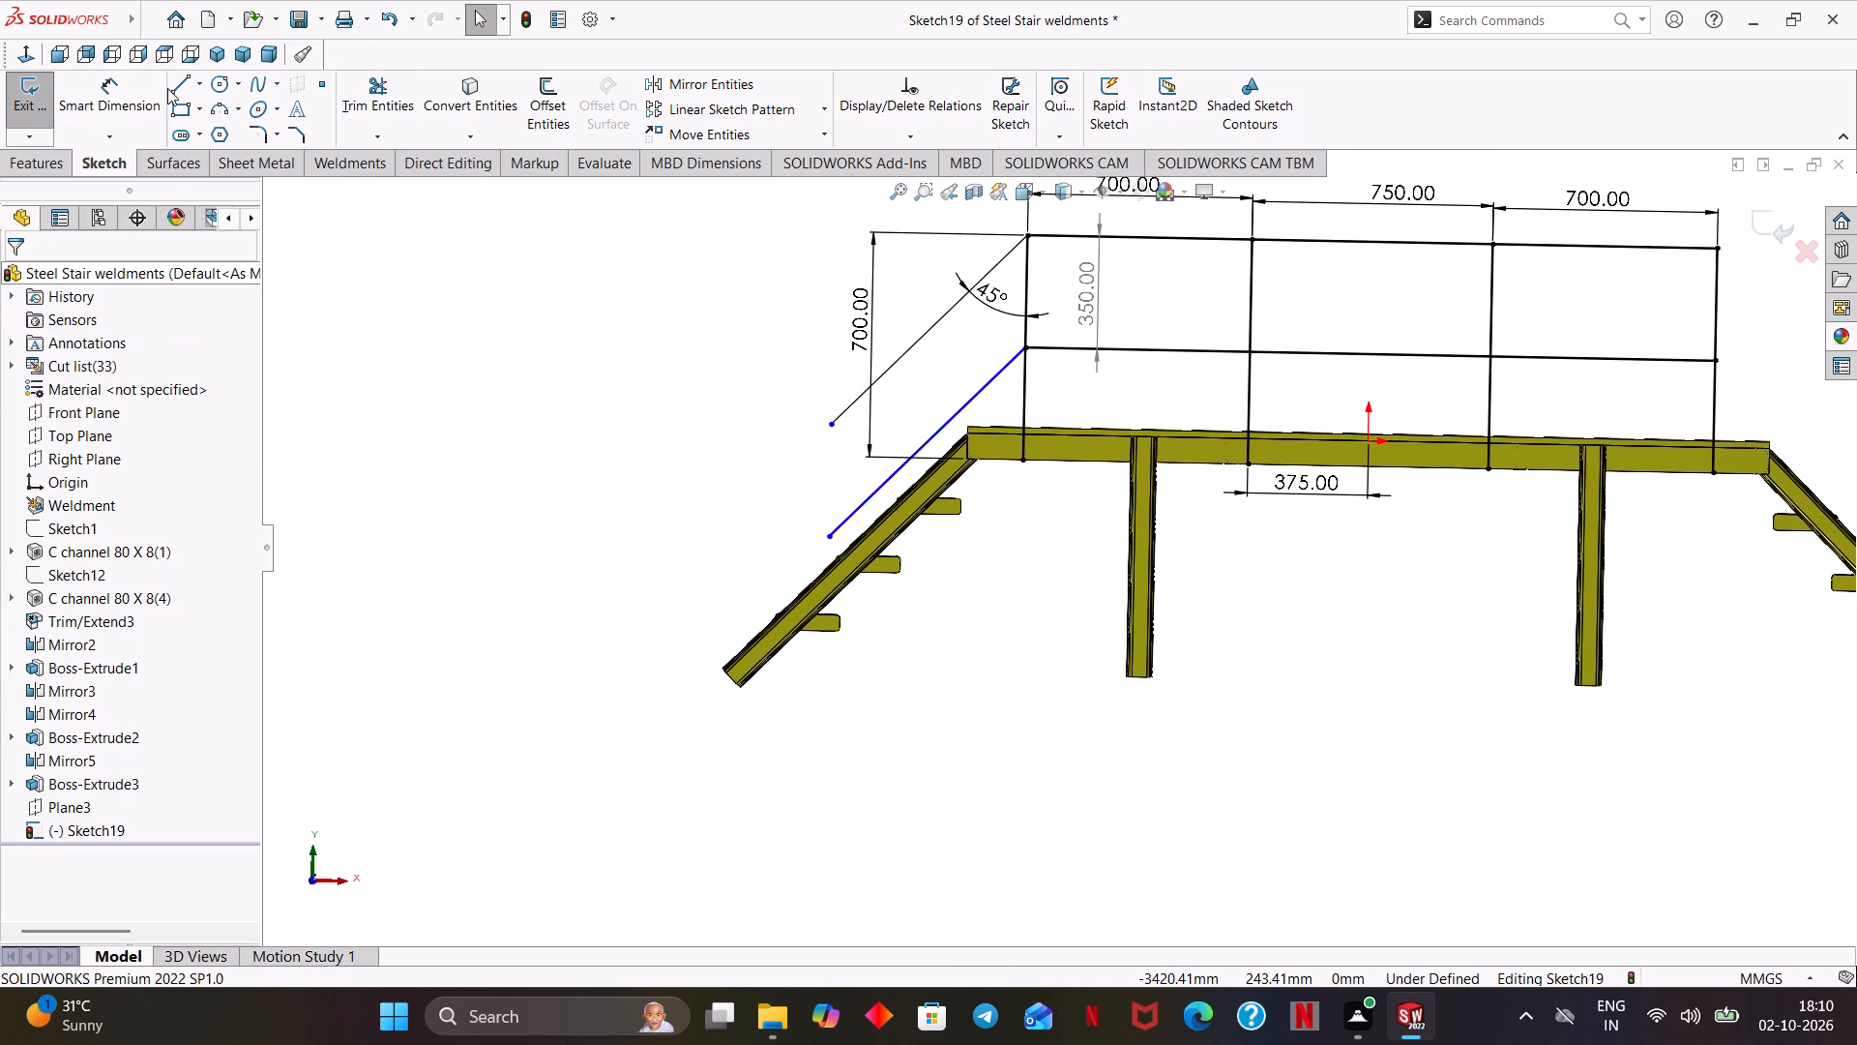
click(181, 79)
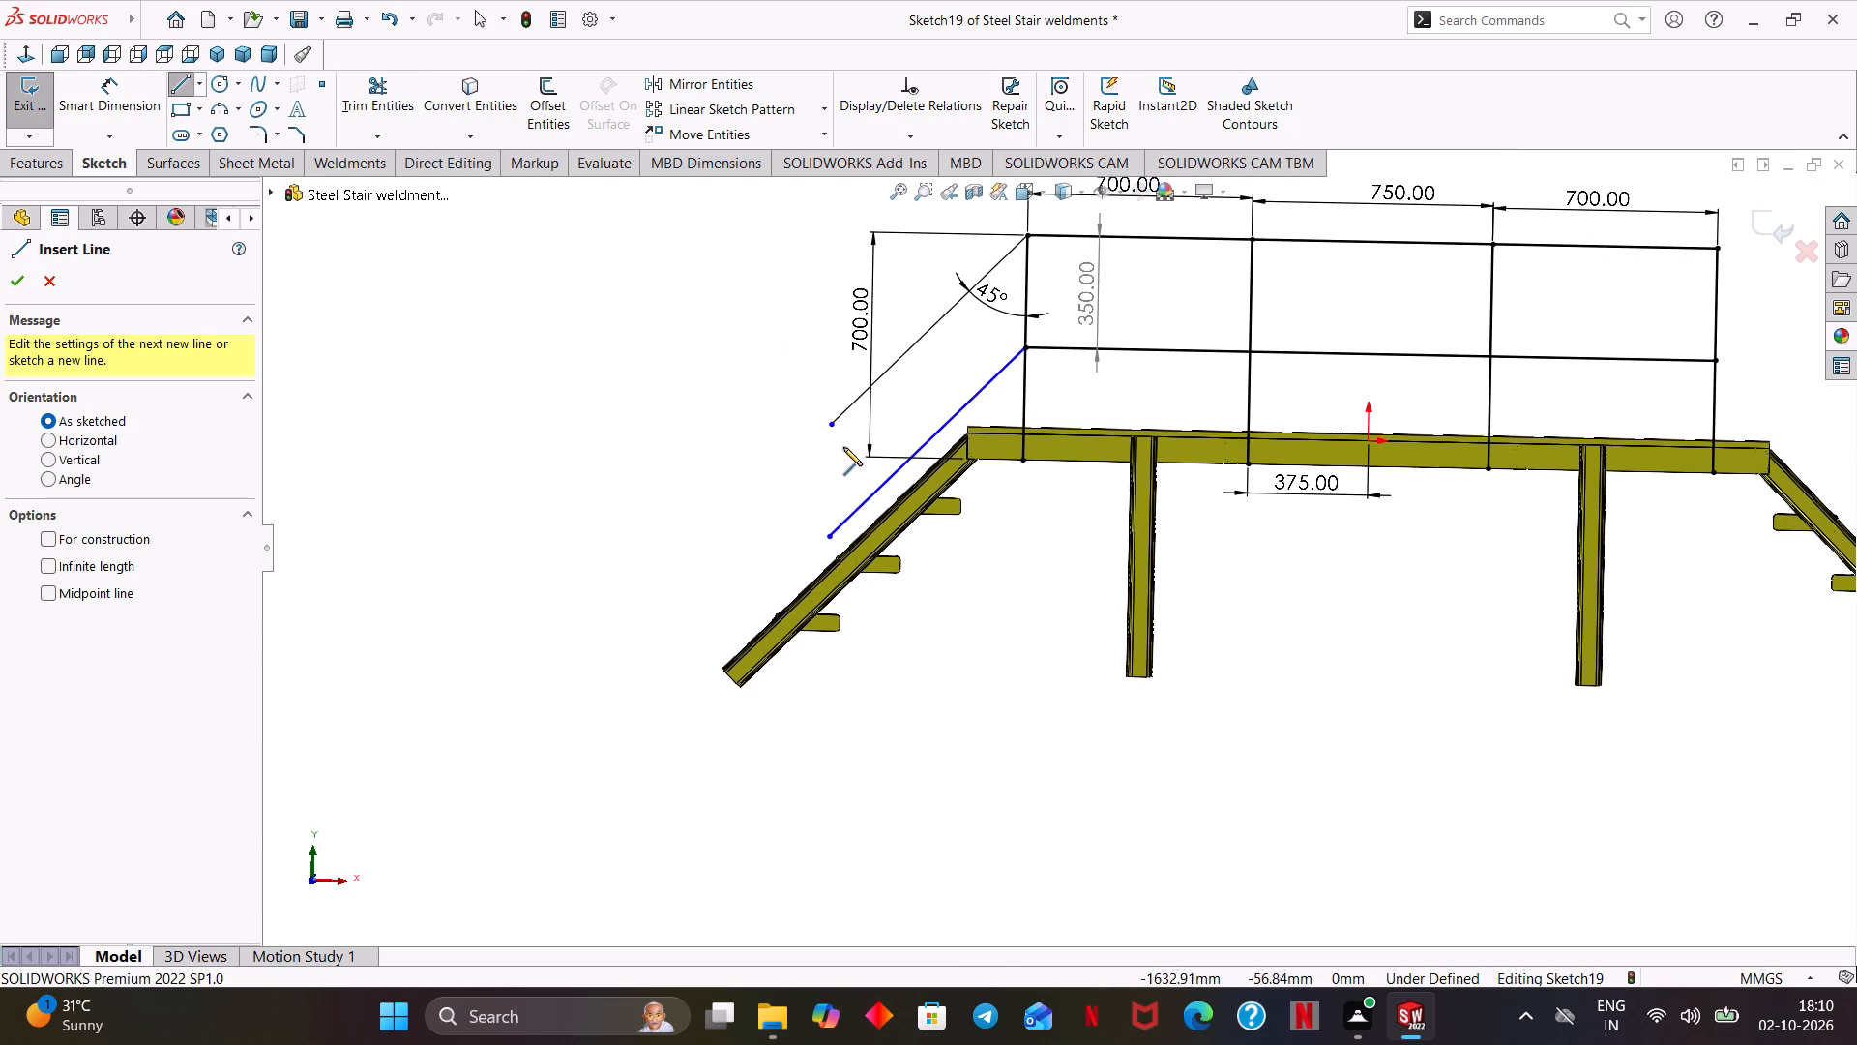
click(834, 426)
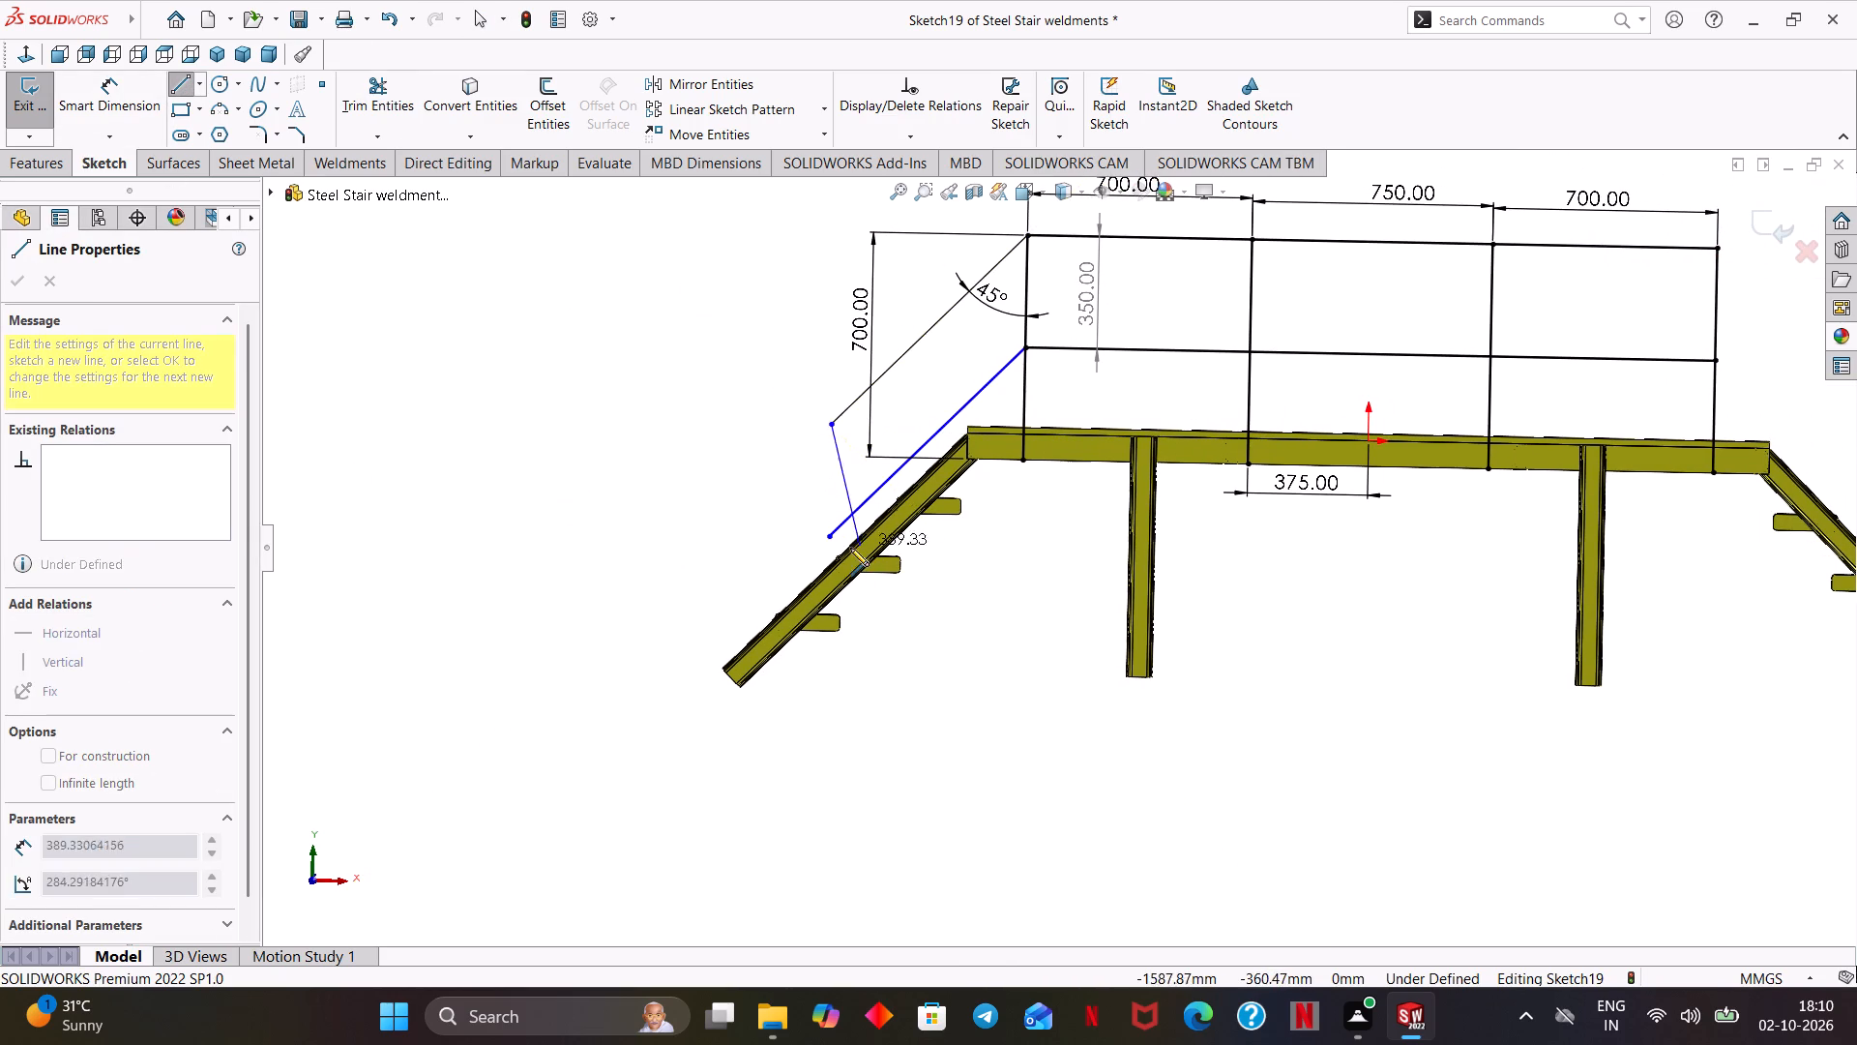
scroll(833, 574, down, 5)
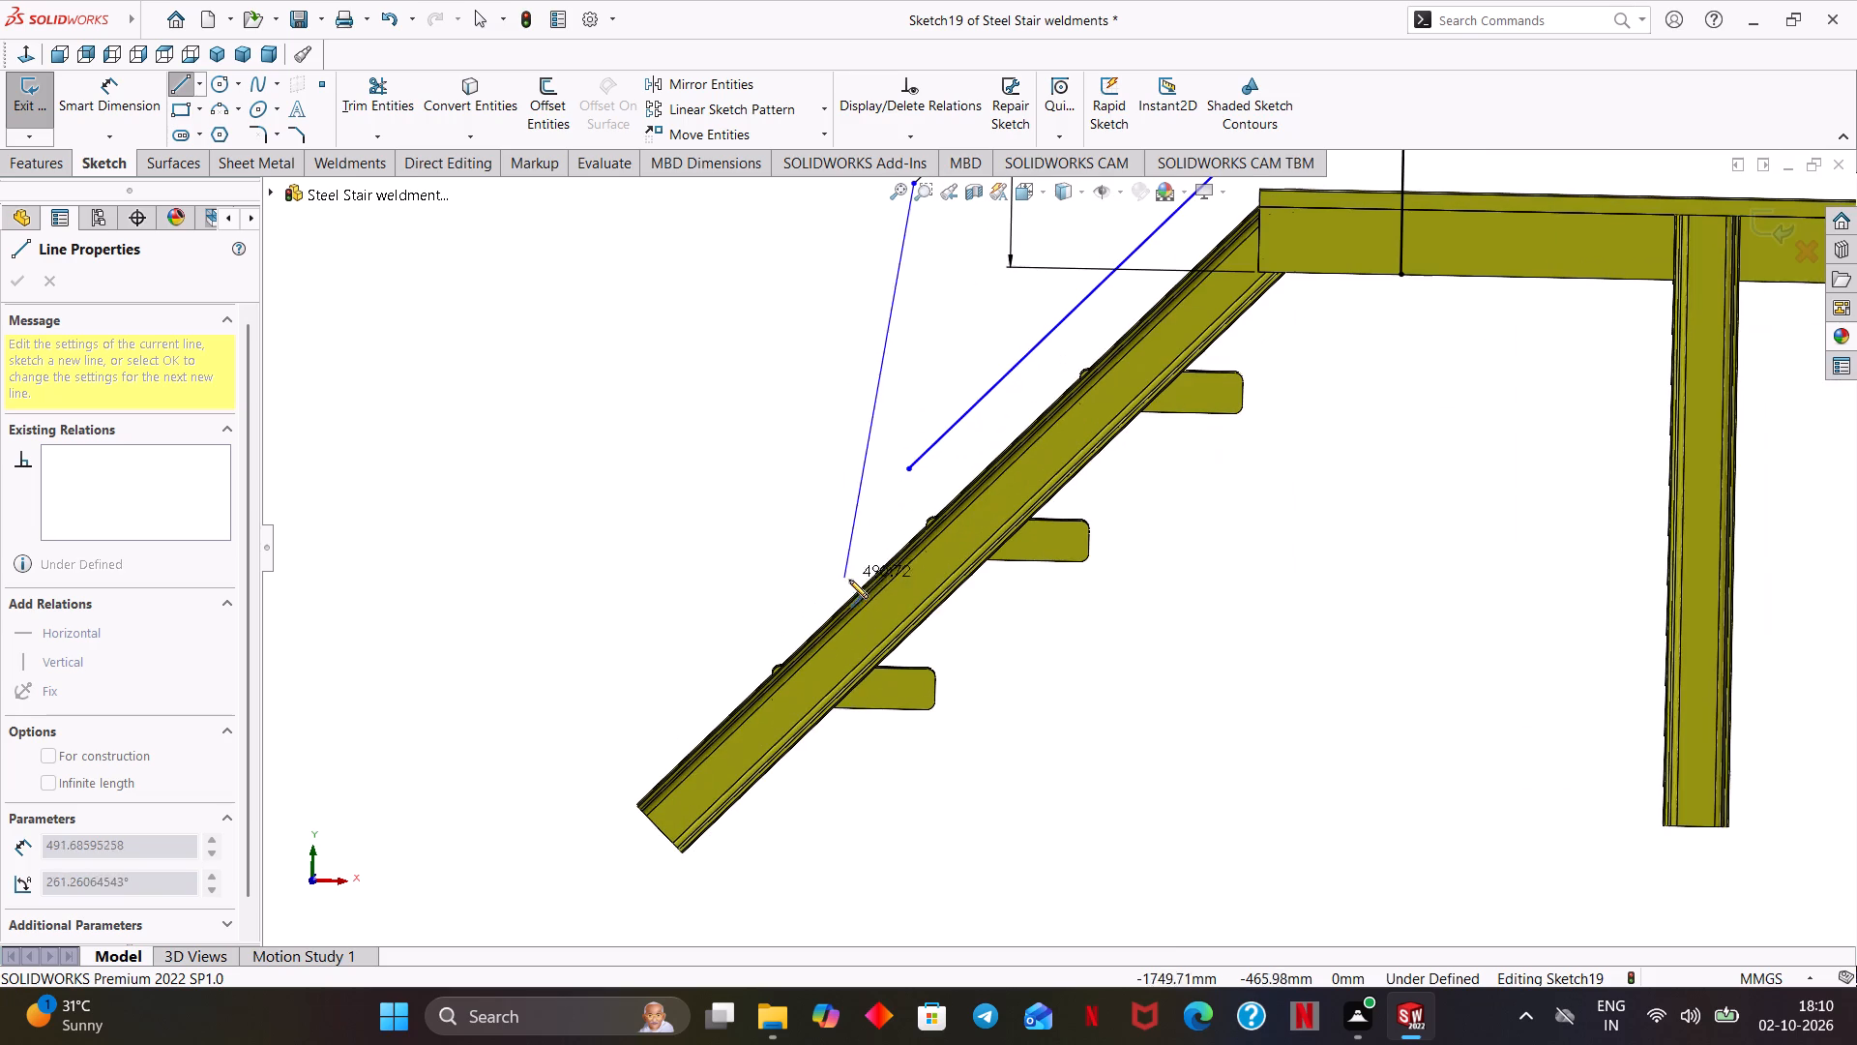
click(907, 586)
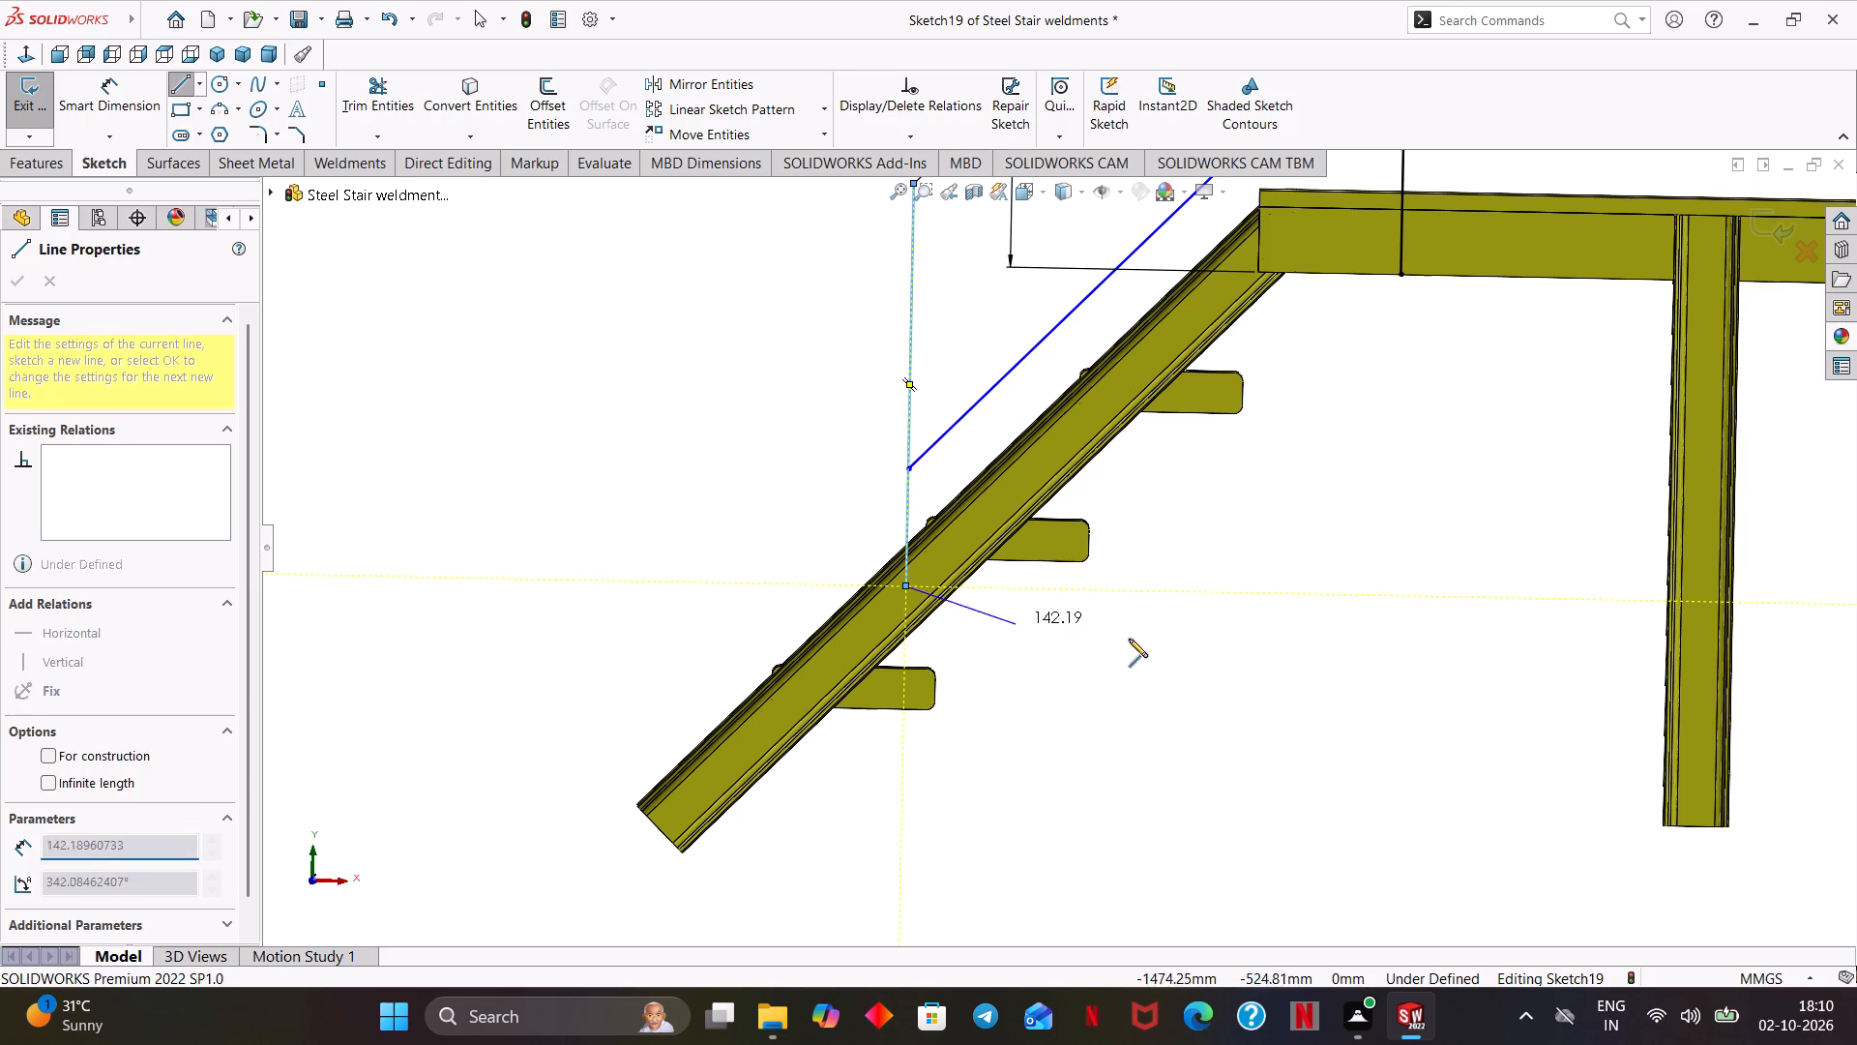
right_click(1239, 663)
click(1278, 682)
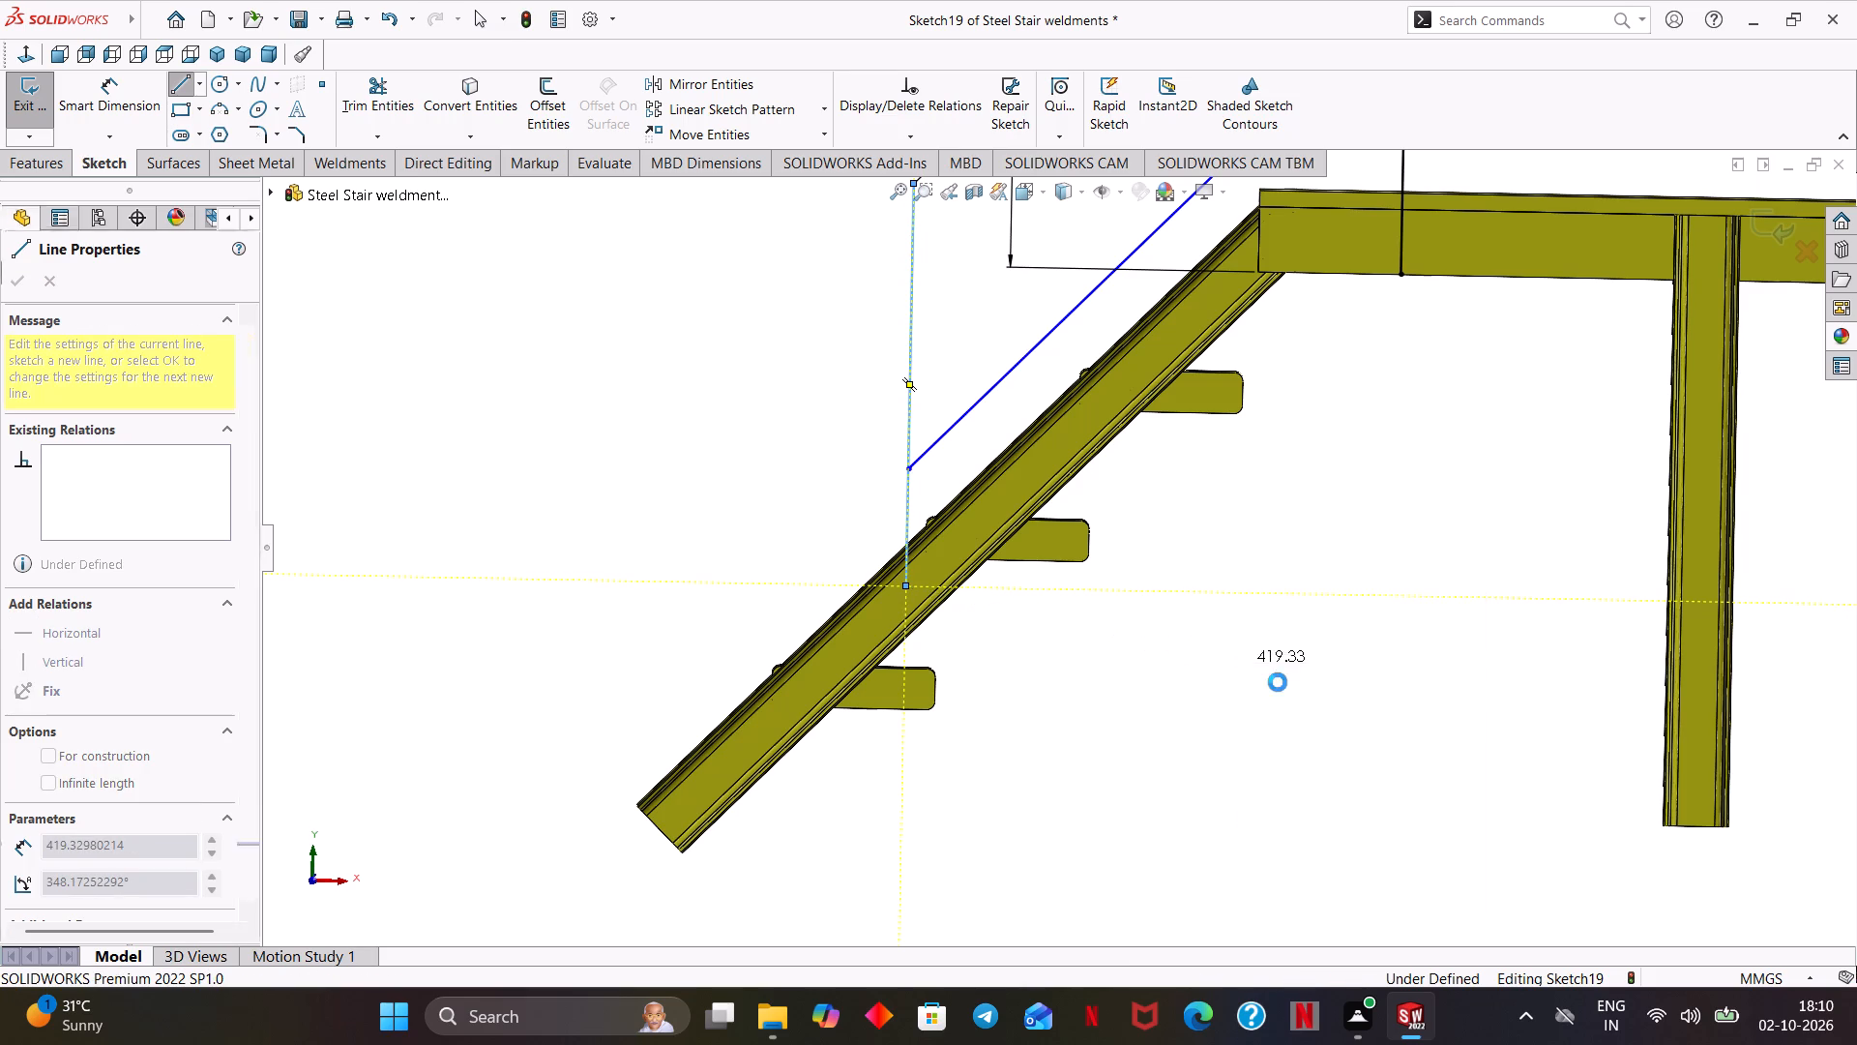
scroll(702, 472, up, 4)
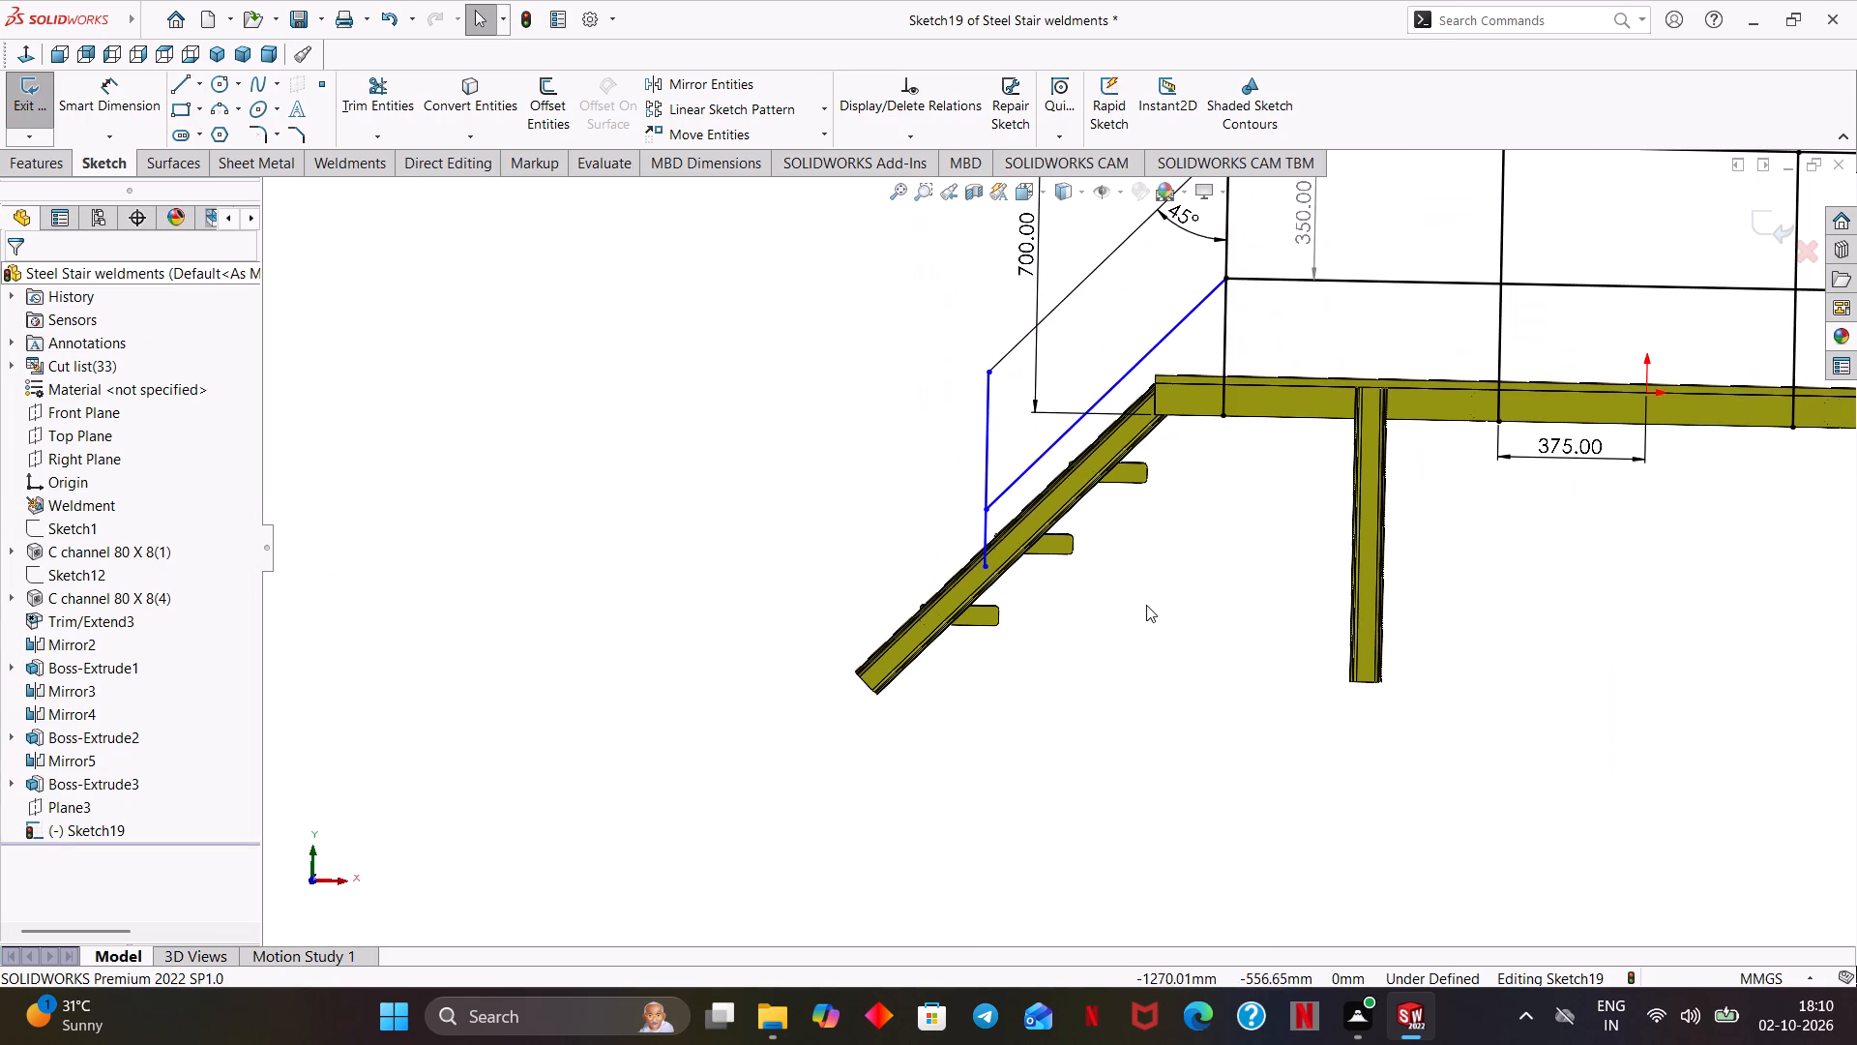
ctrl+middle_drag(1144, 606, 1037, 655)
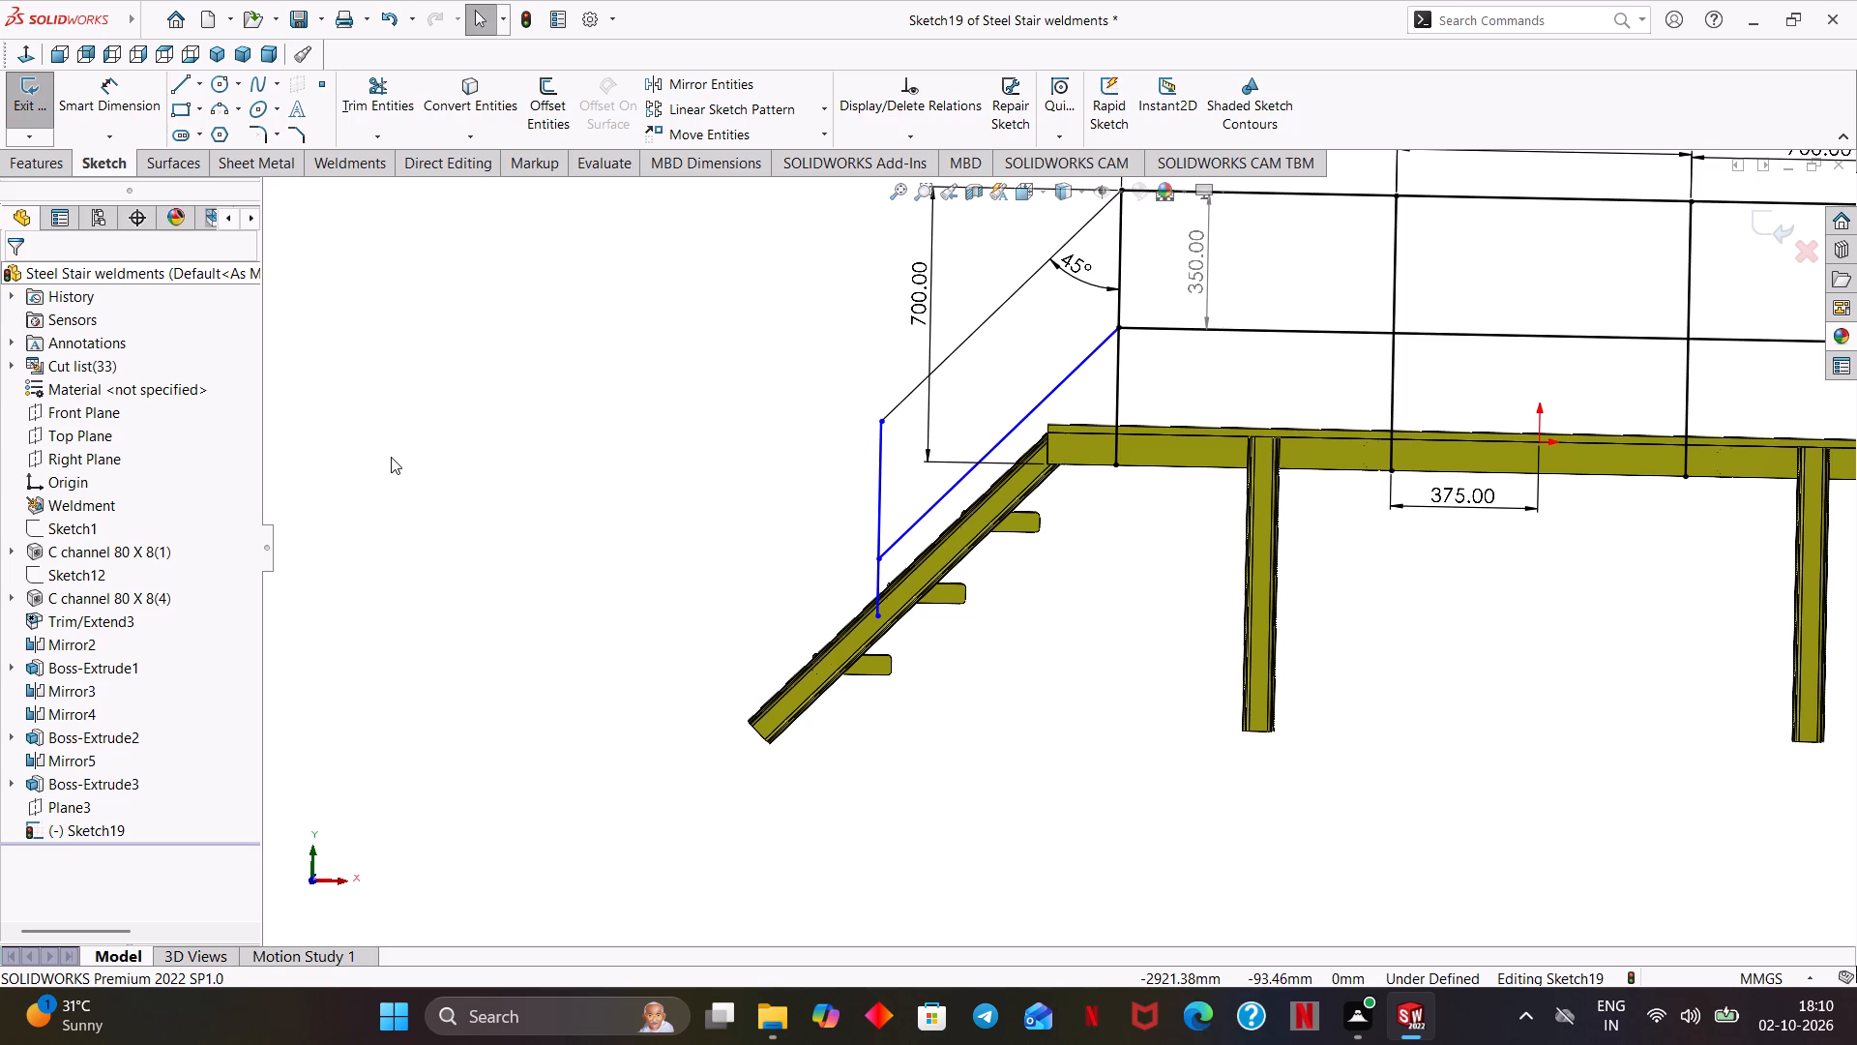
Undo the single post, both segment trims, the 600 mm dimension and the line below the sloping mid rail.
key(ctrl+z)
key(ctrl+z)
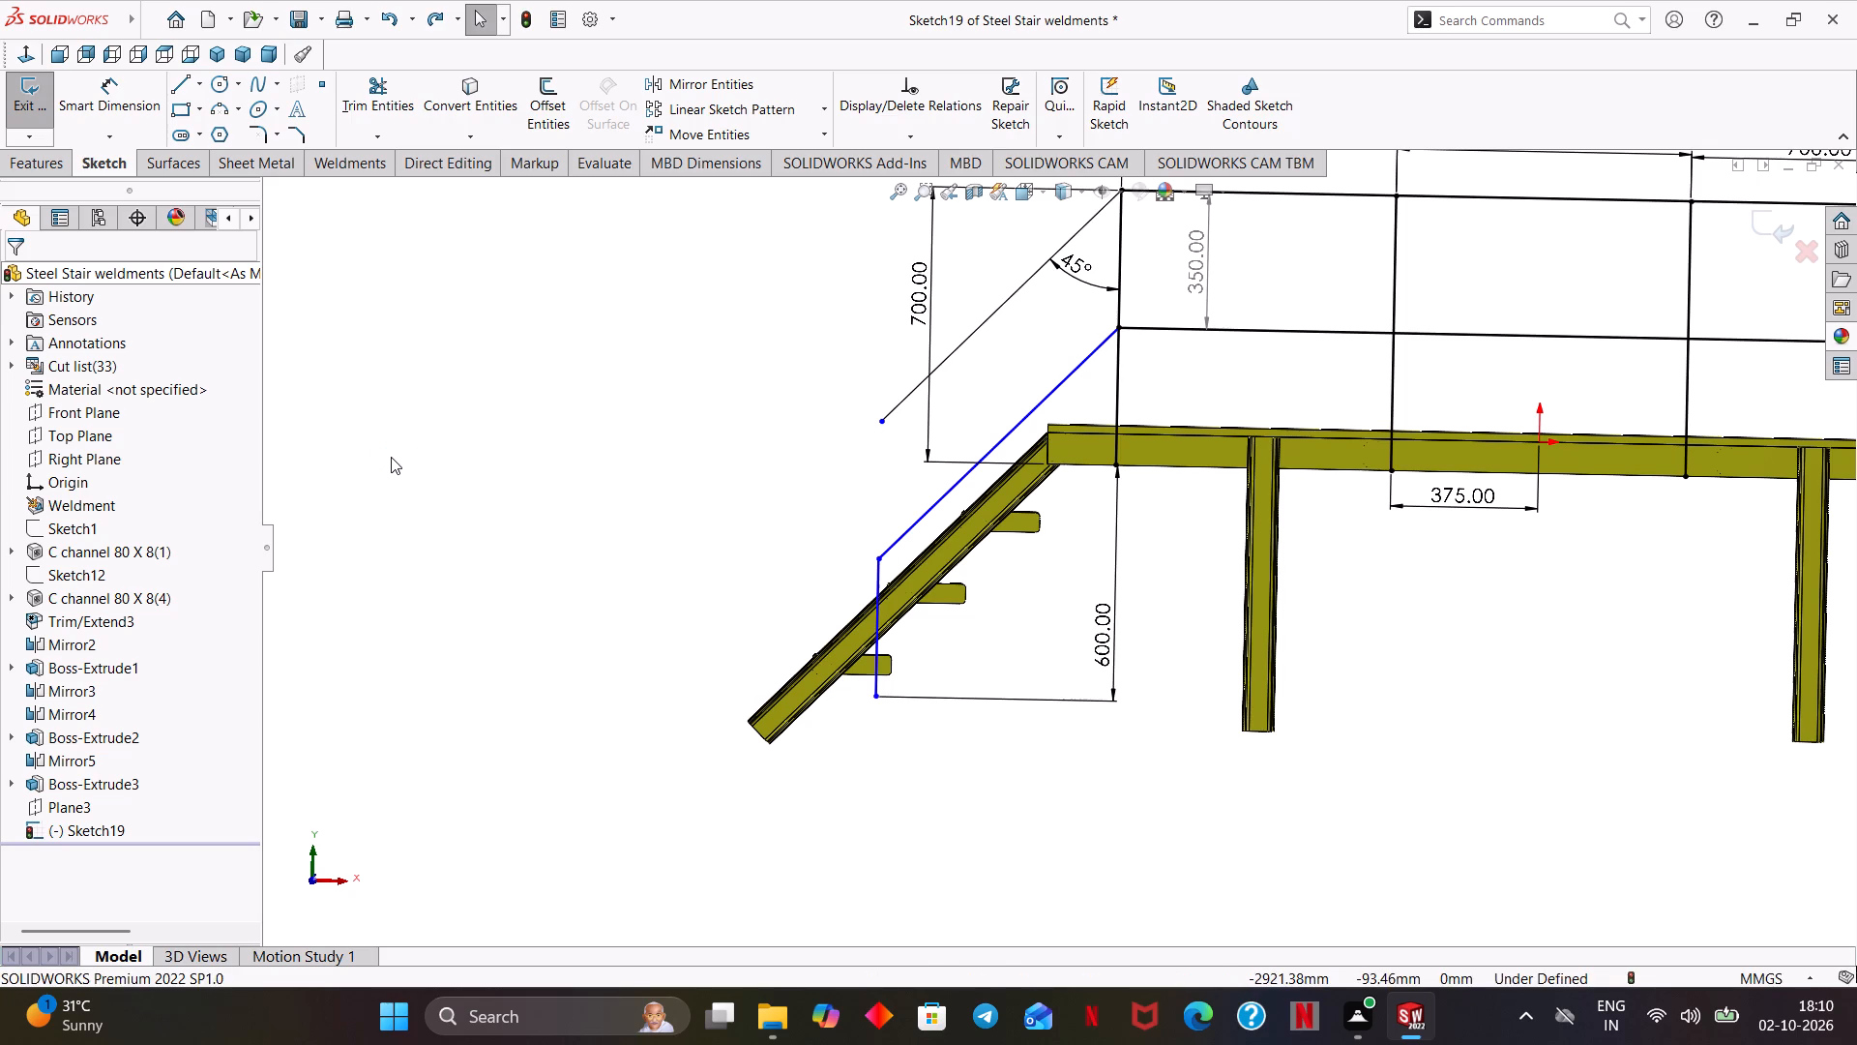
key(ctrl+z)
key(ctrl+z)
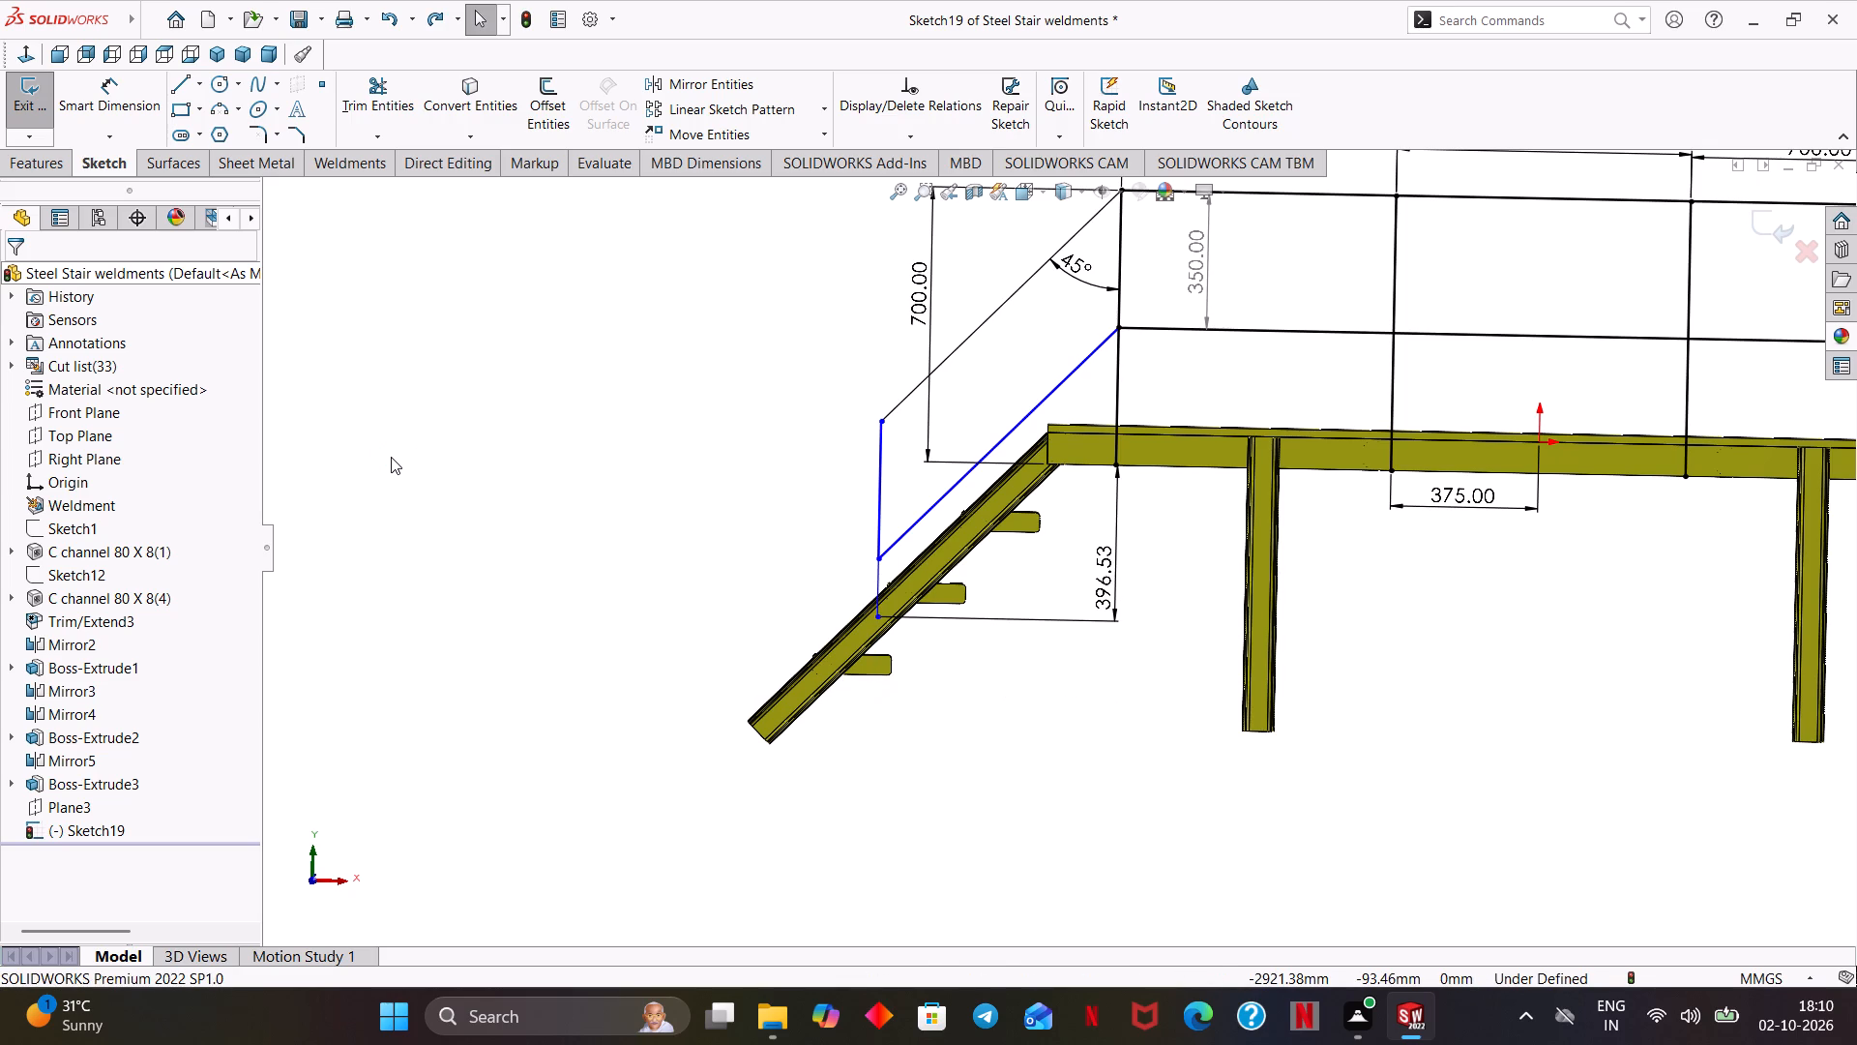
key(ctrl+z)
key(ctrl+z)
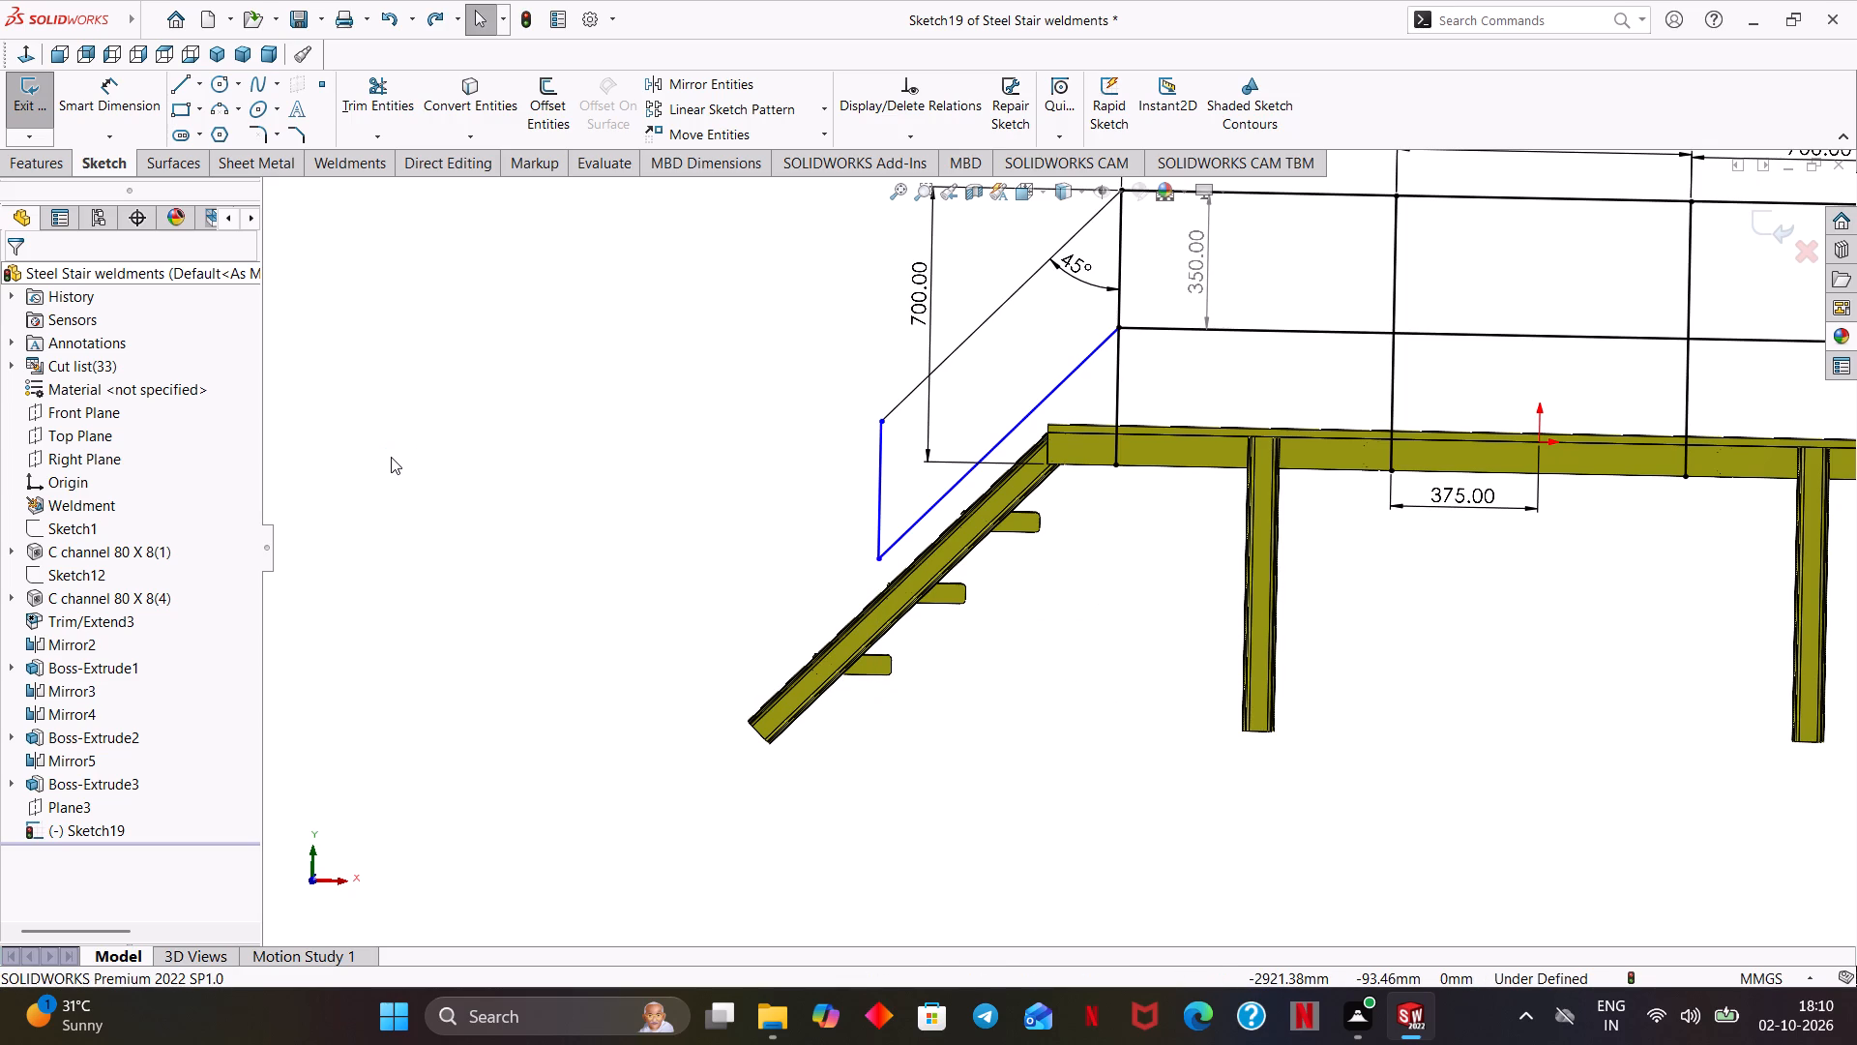
Restore the vertical line below the sloping mid rail's lower end together with its 600 mm dimension.
key(ctrl+z)
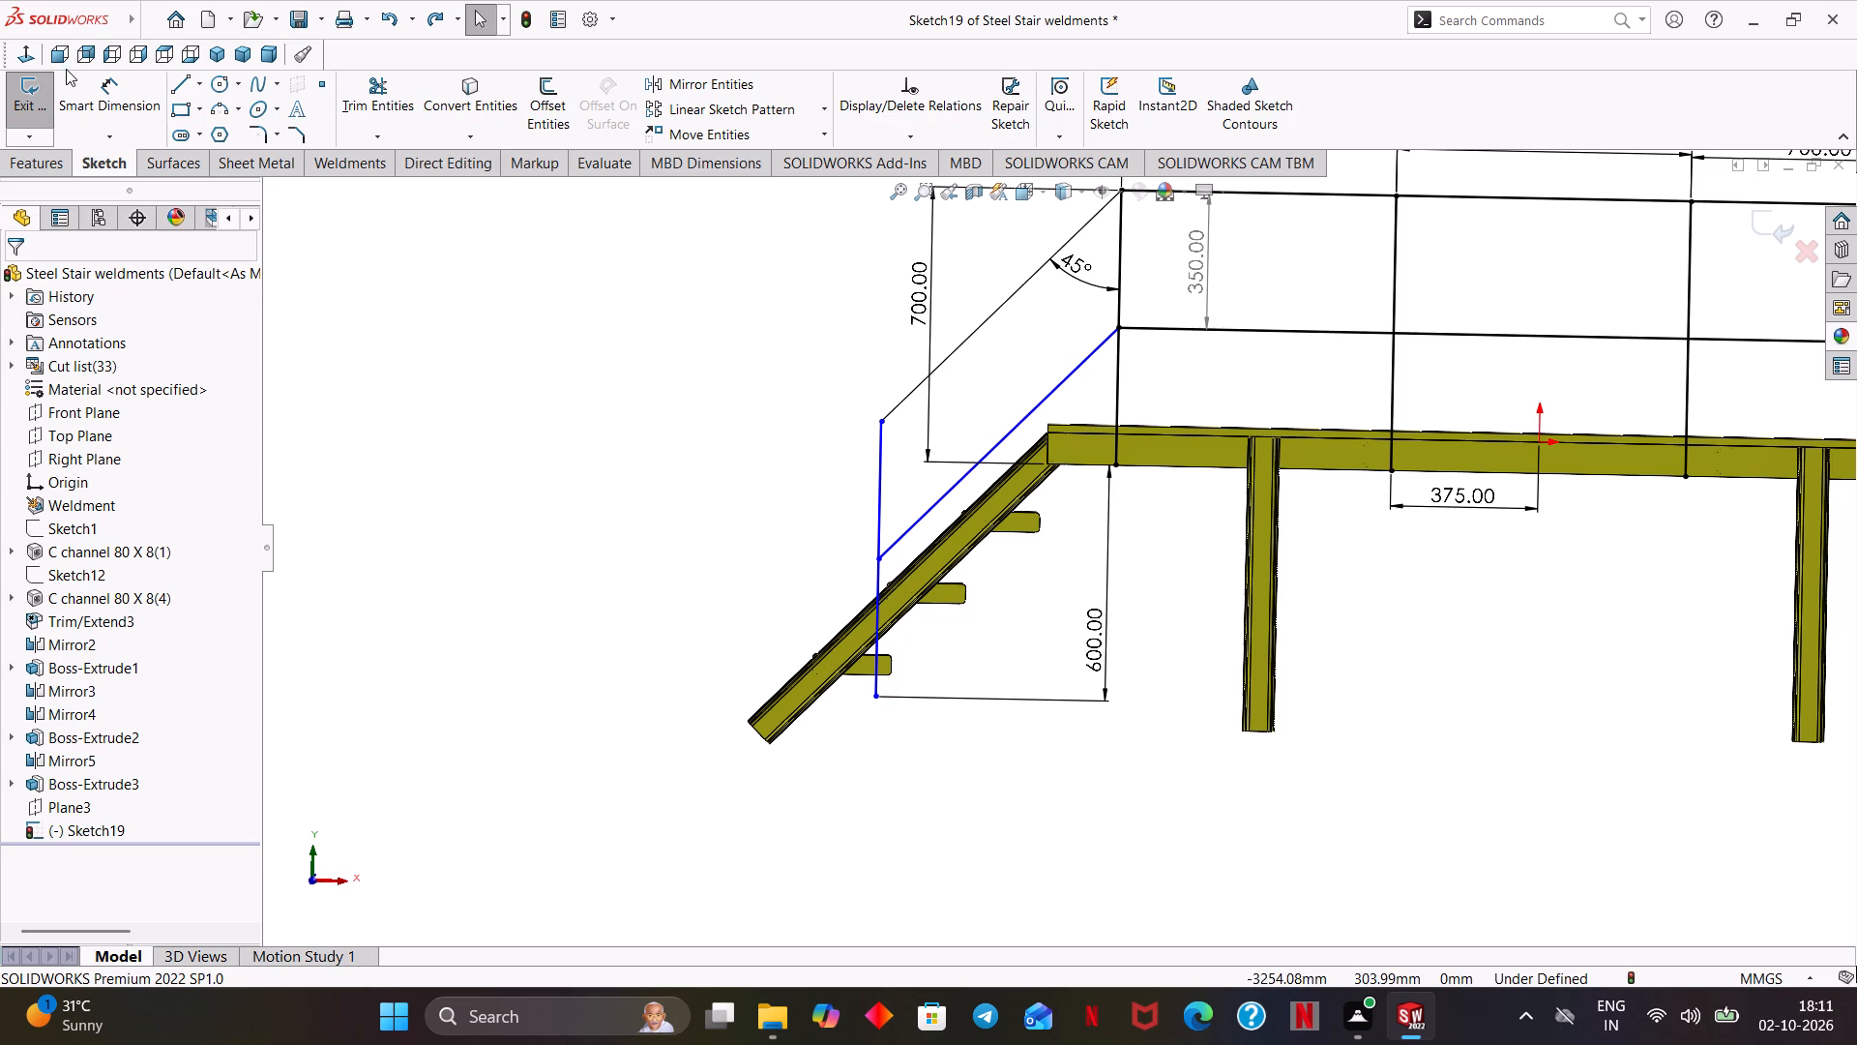
Dimension the 45° top handrail's length at 900 mm.
click(100, 97)
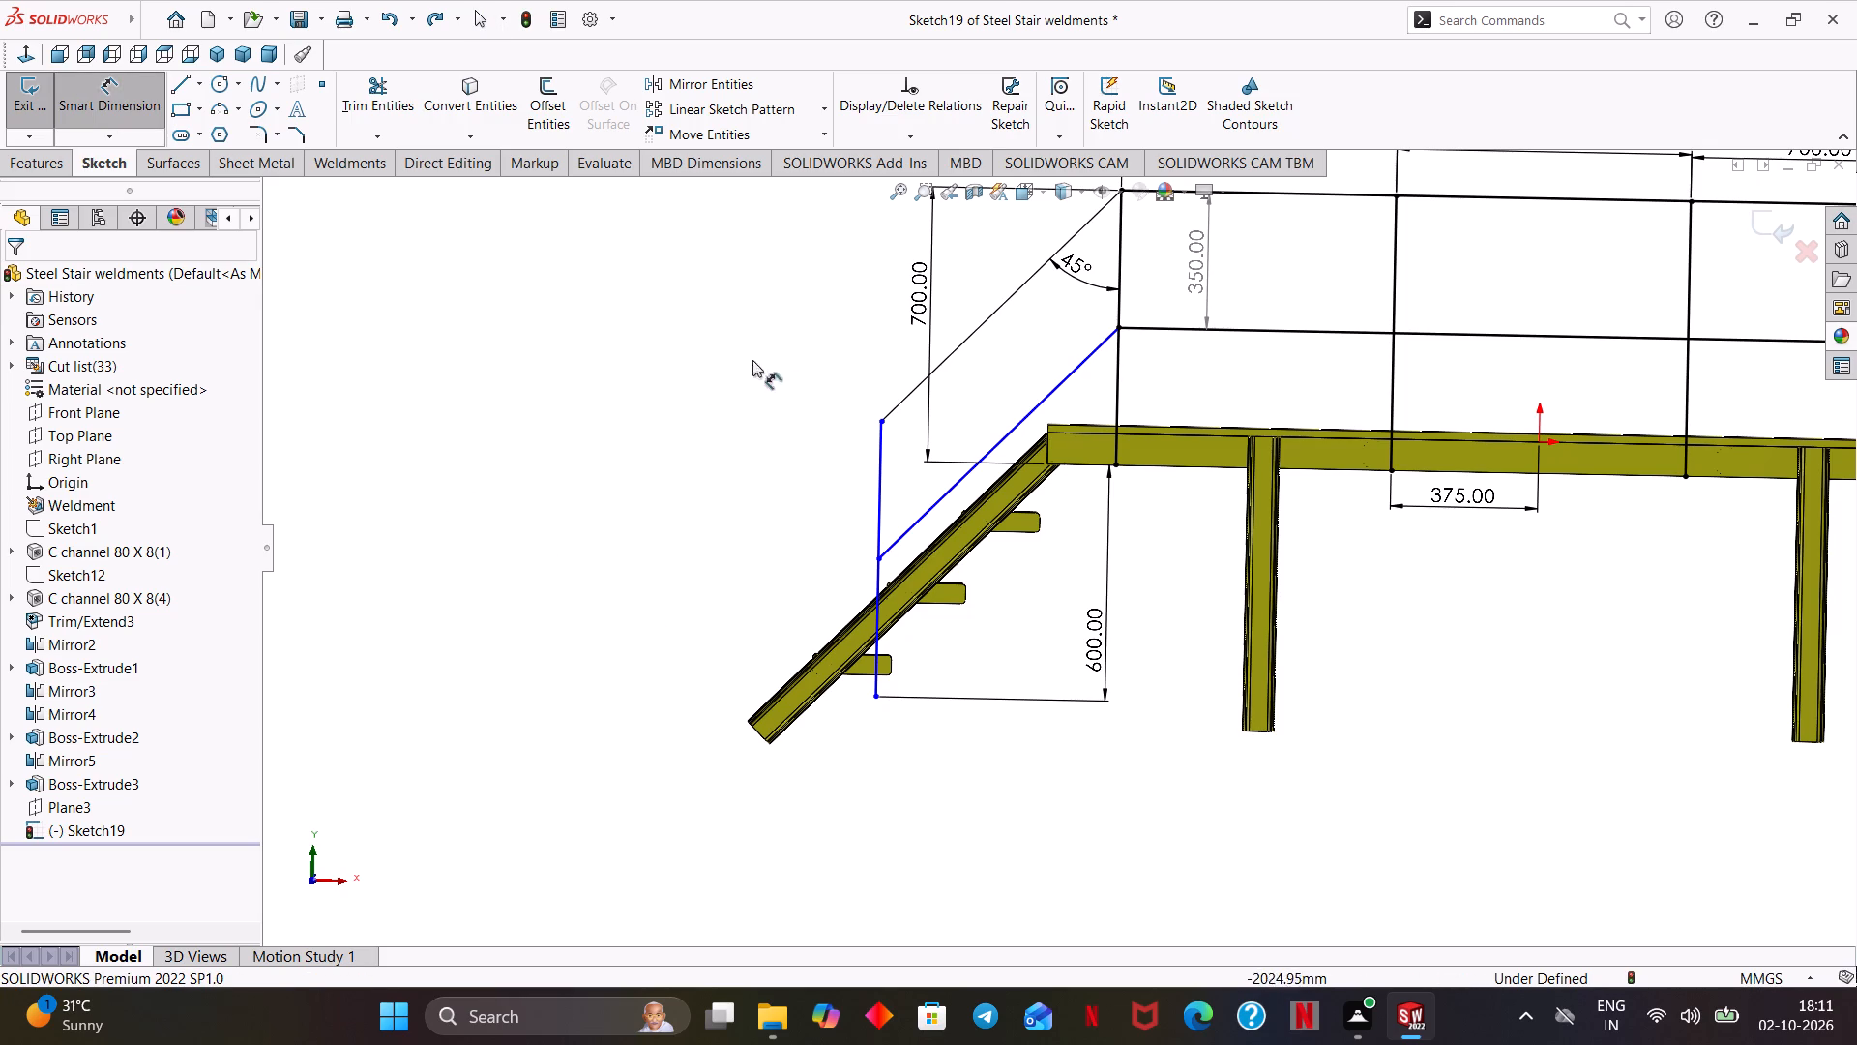
click(953, 354)
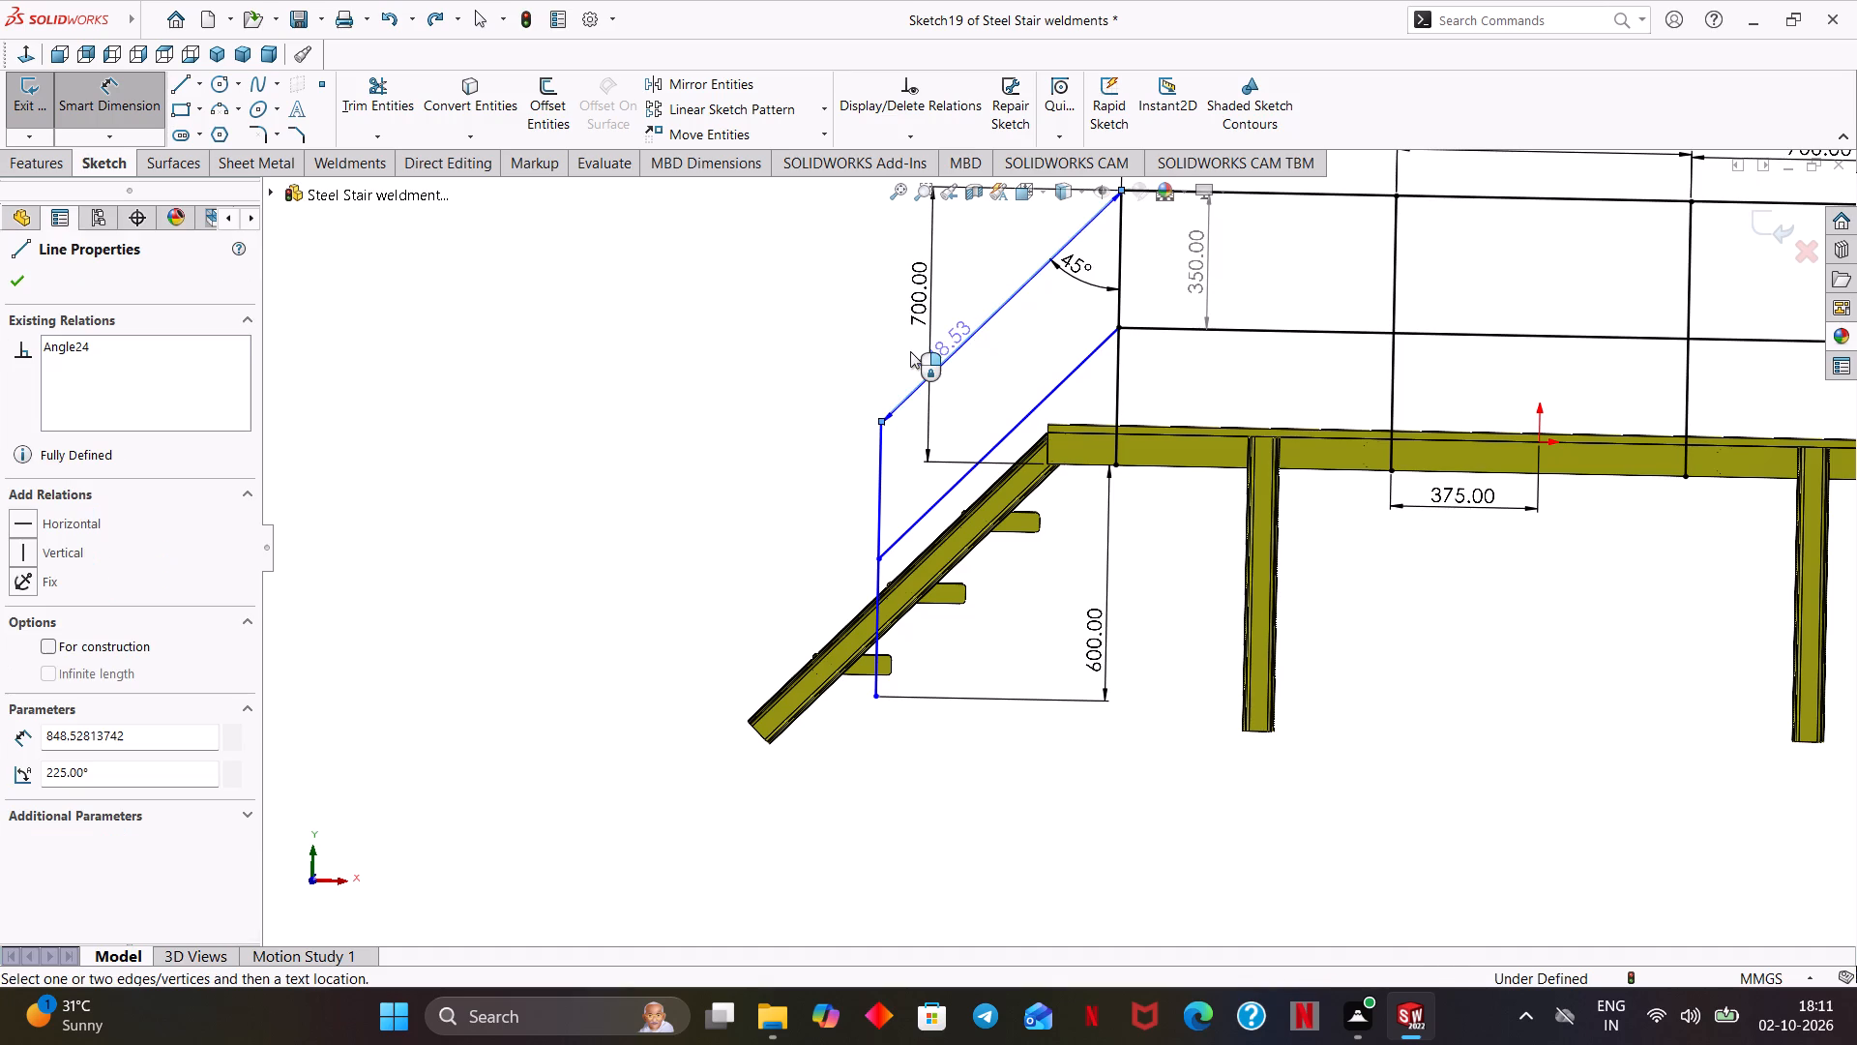
click(950, 332)
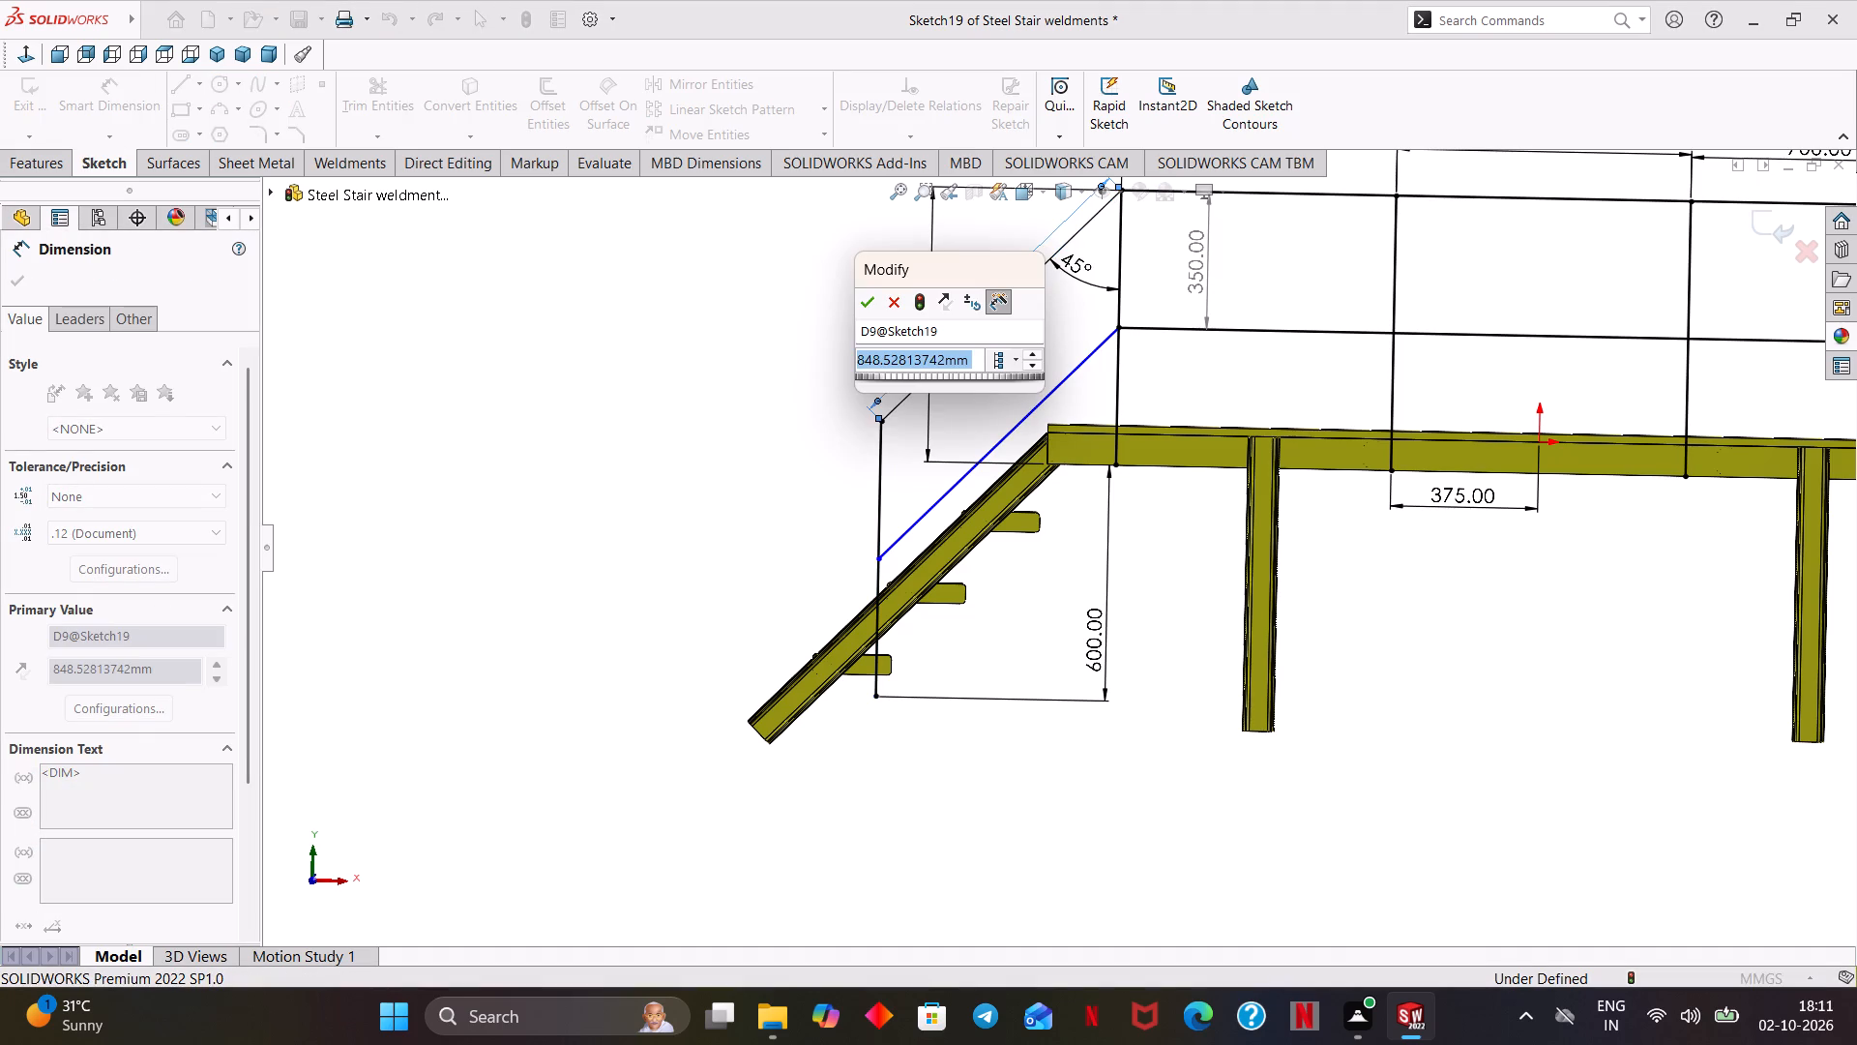
text(900)
key(Return)
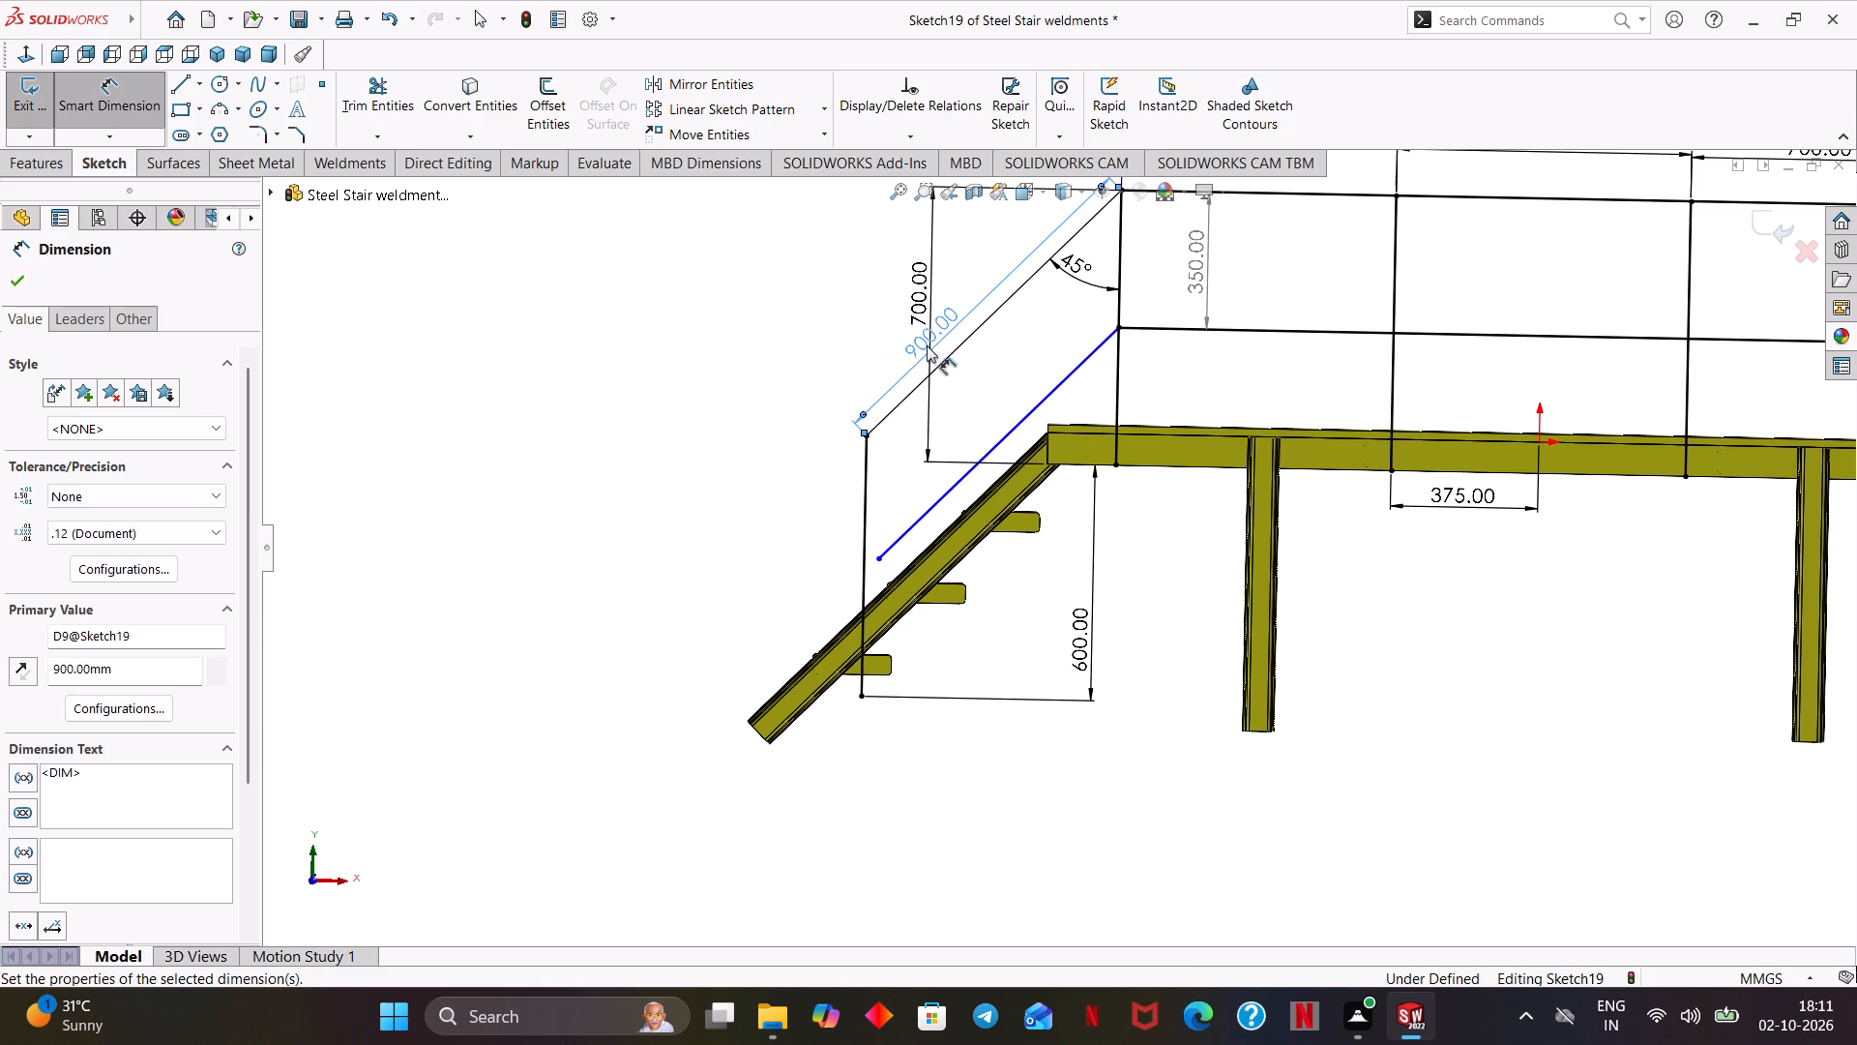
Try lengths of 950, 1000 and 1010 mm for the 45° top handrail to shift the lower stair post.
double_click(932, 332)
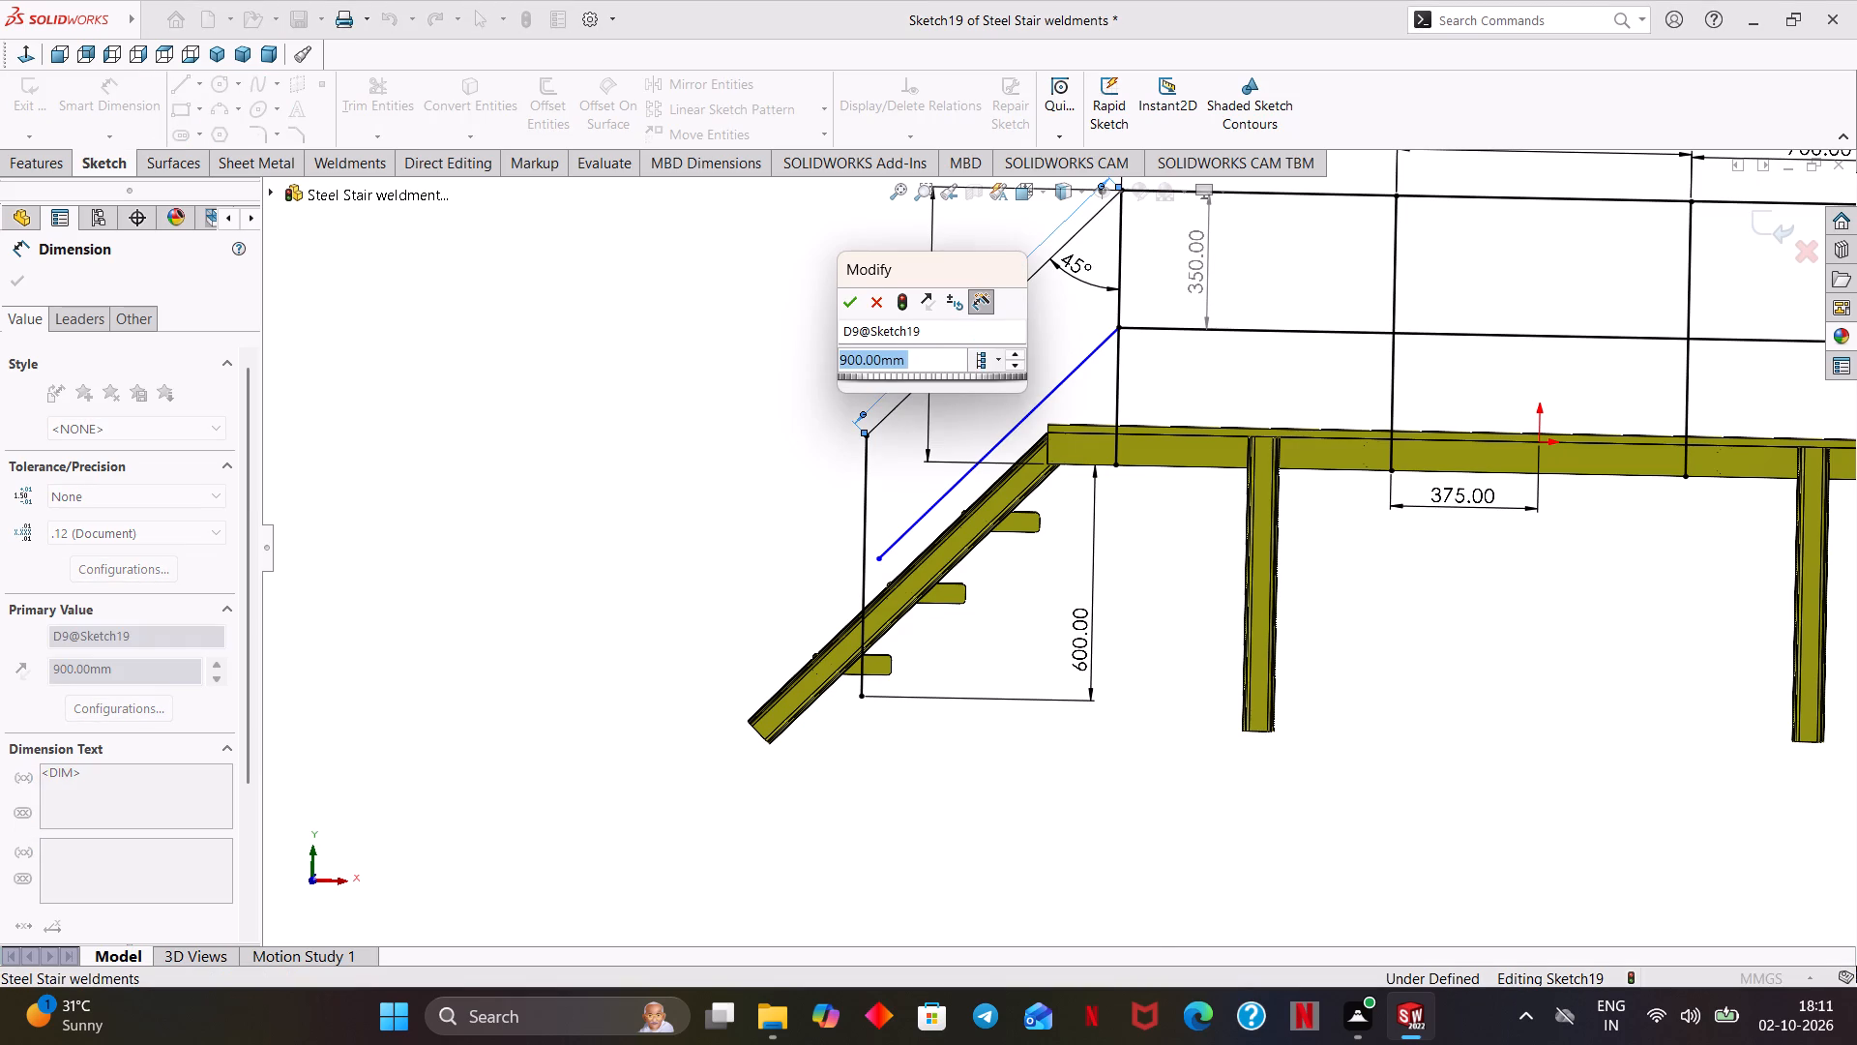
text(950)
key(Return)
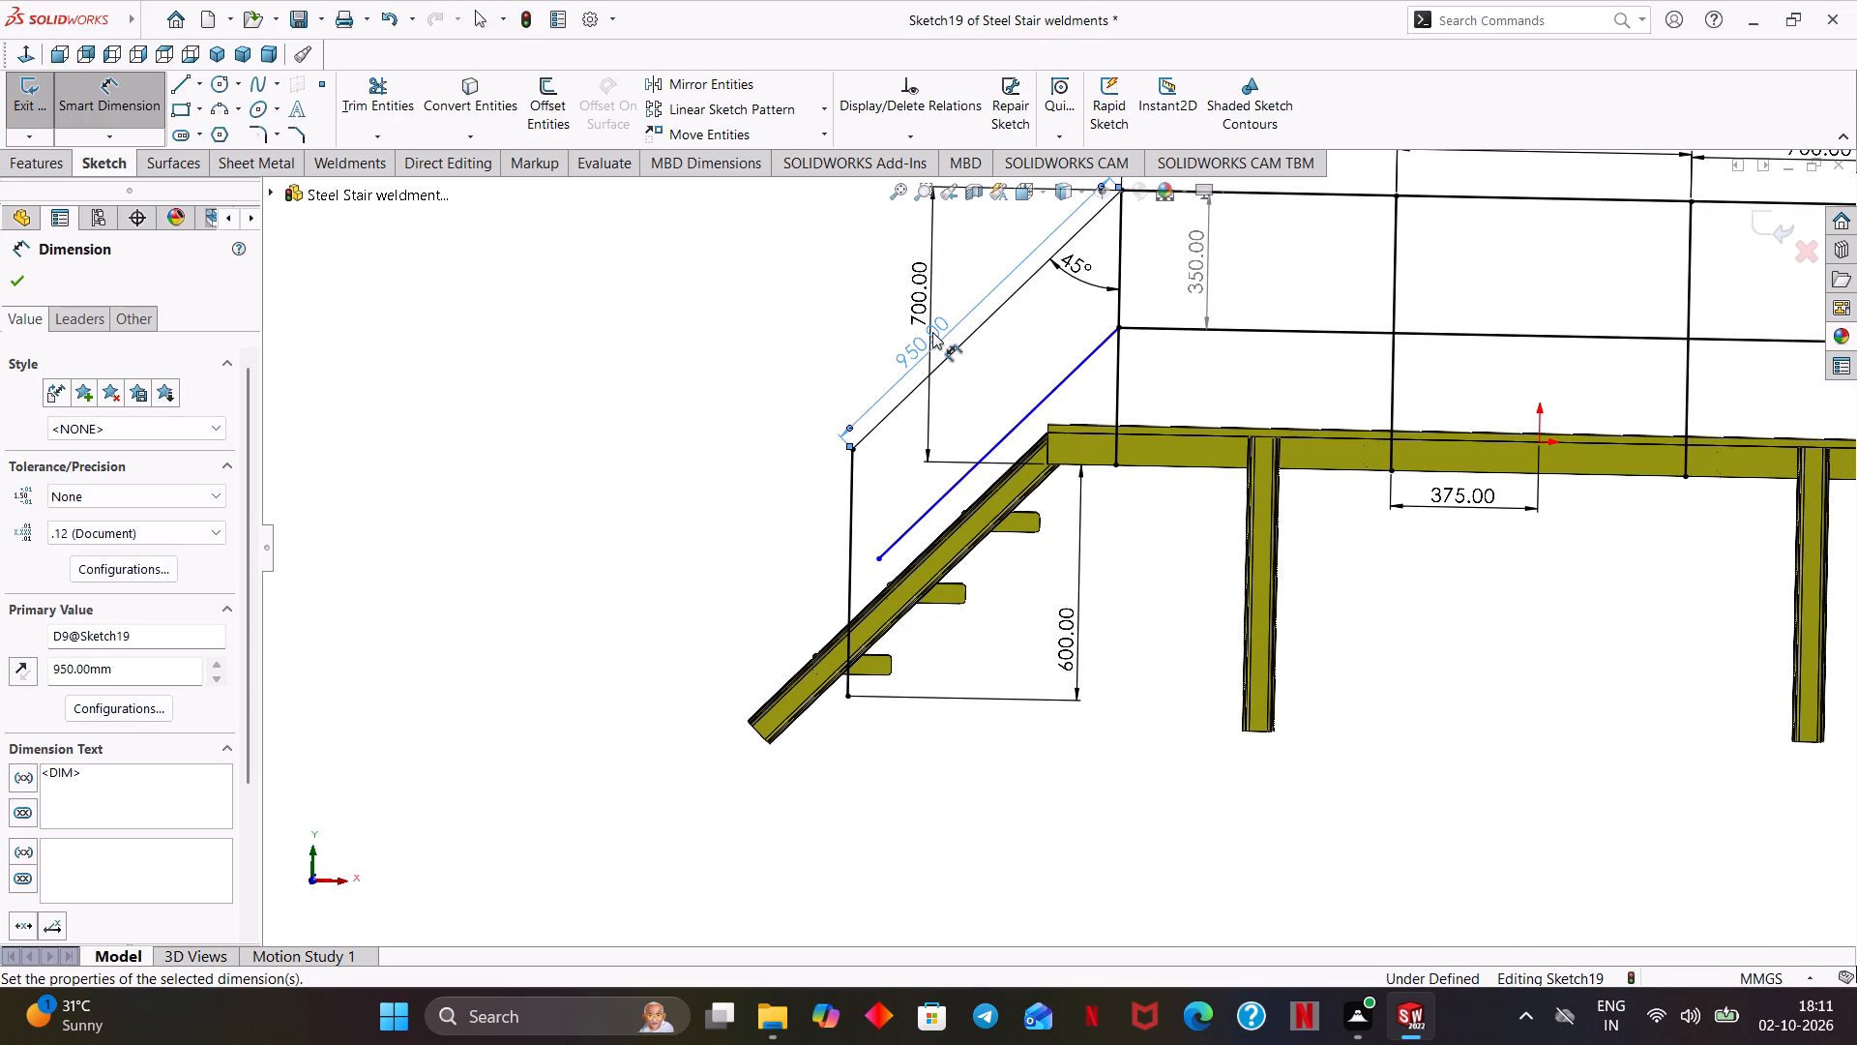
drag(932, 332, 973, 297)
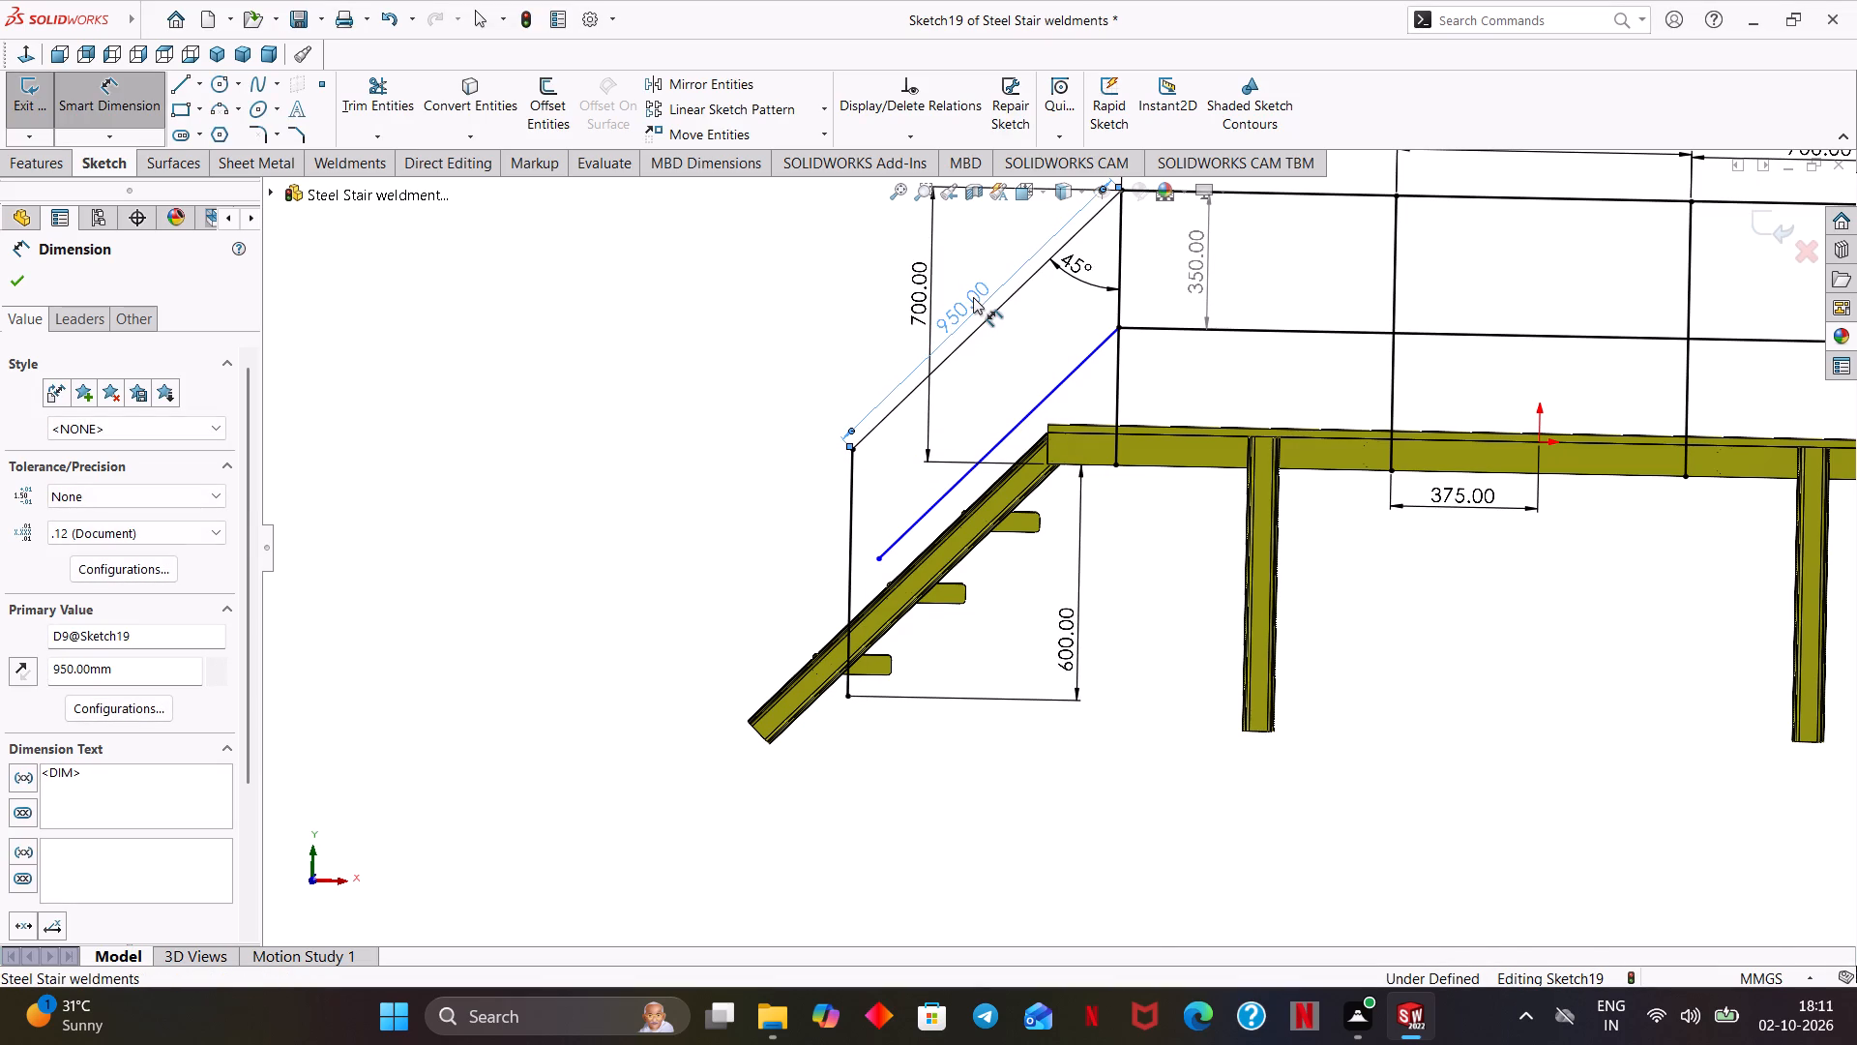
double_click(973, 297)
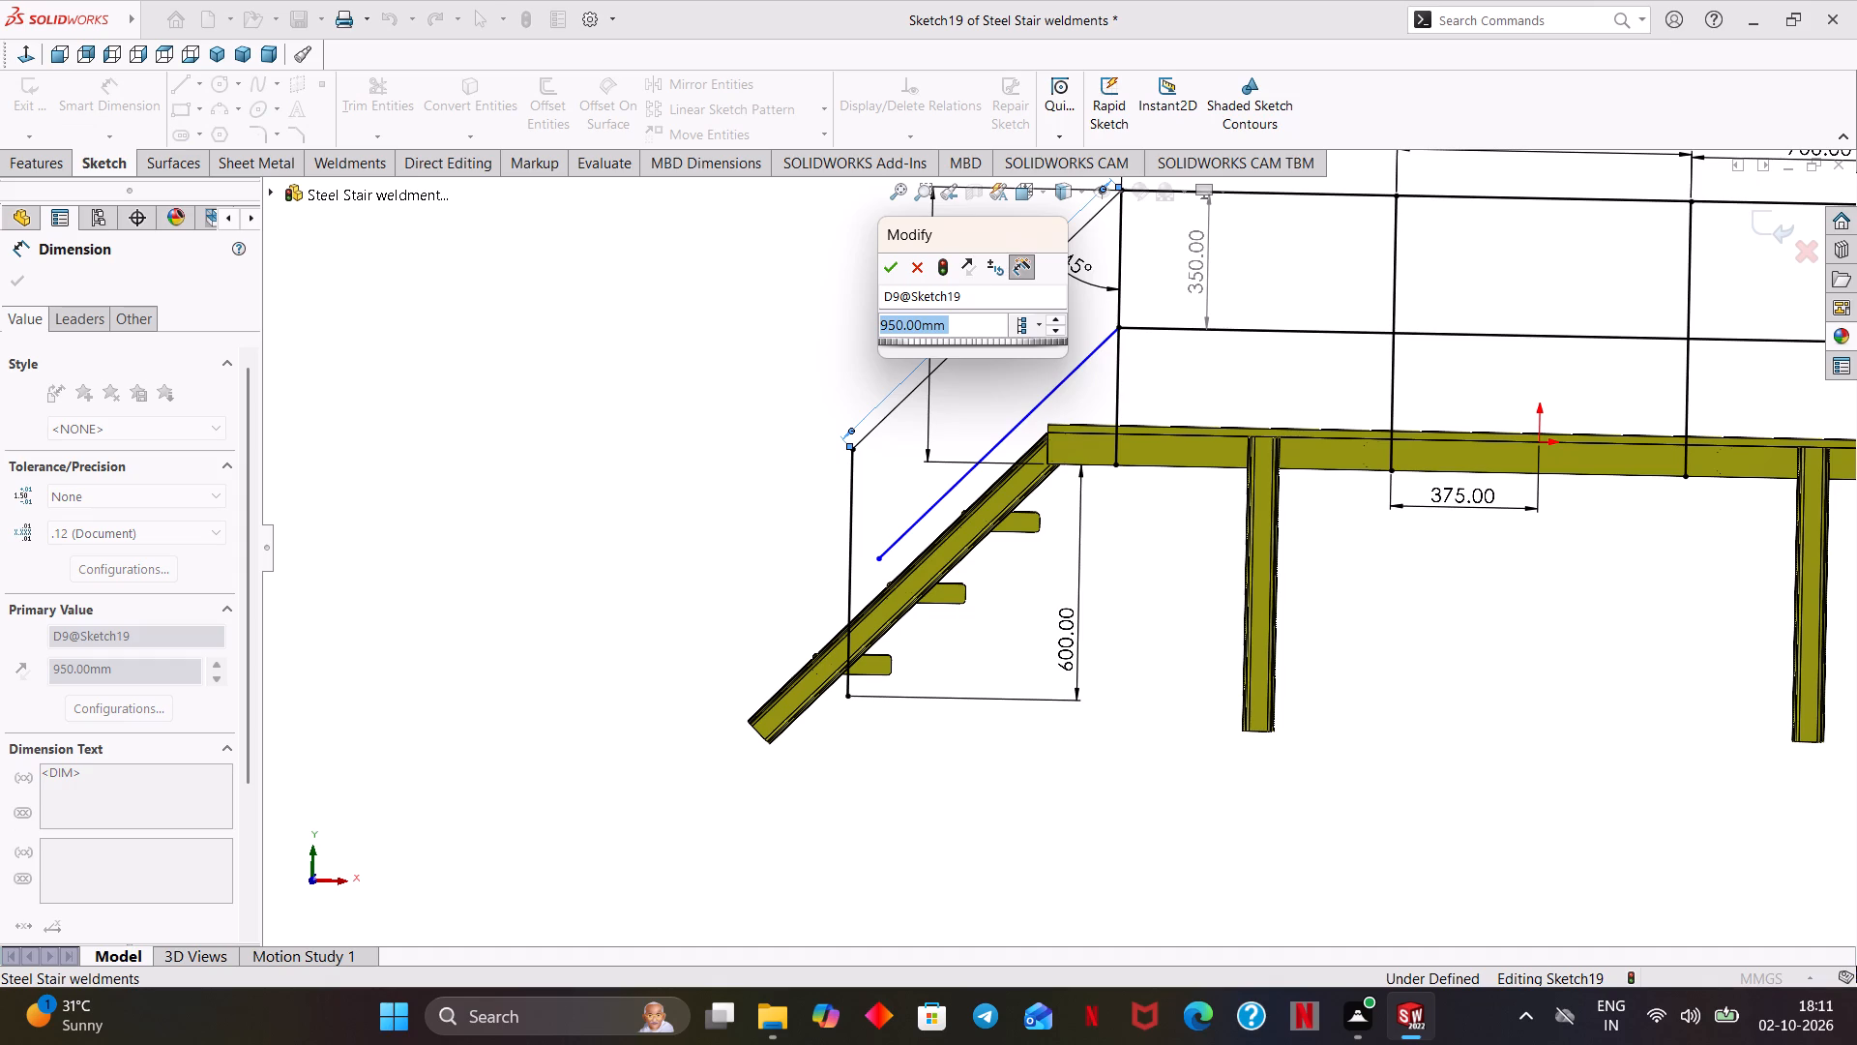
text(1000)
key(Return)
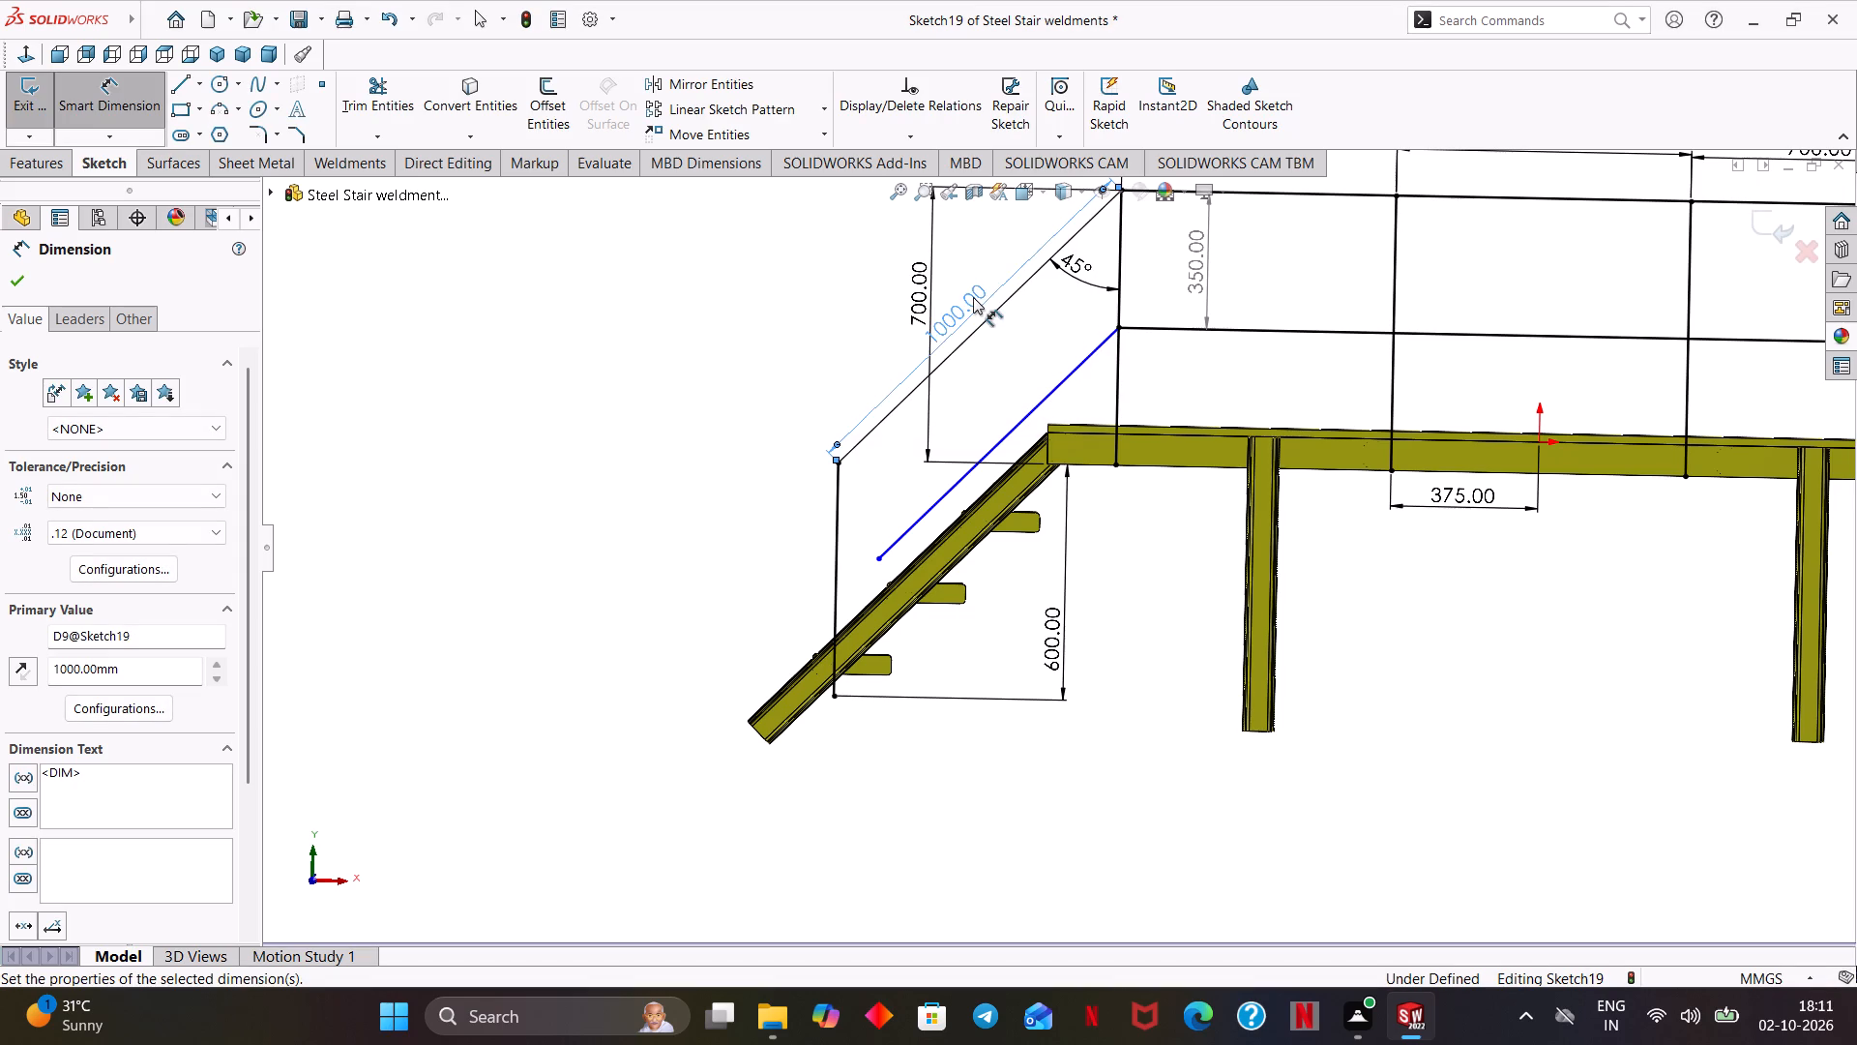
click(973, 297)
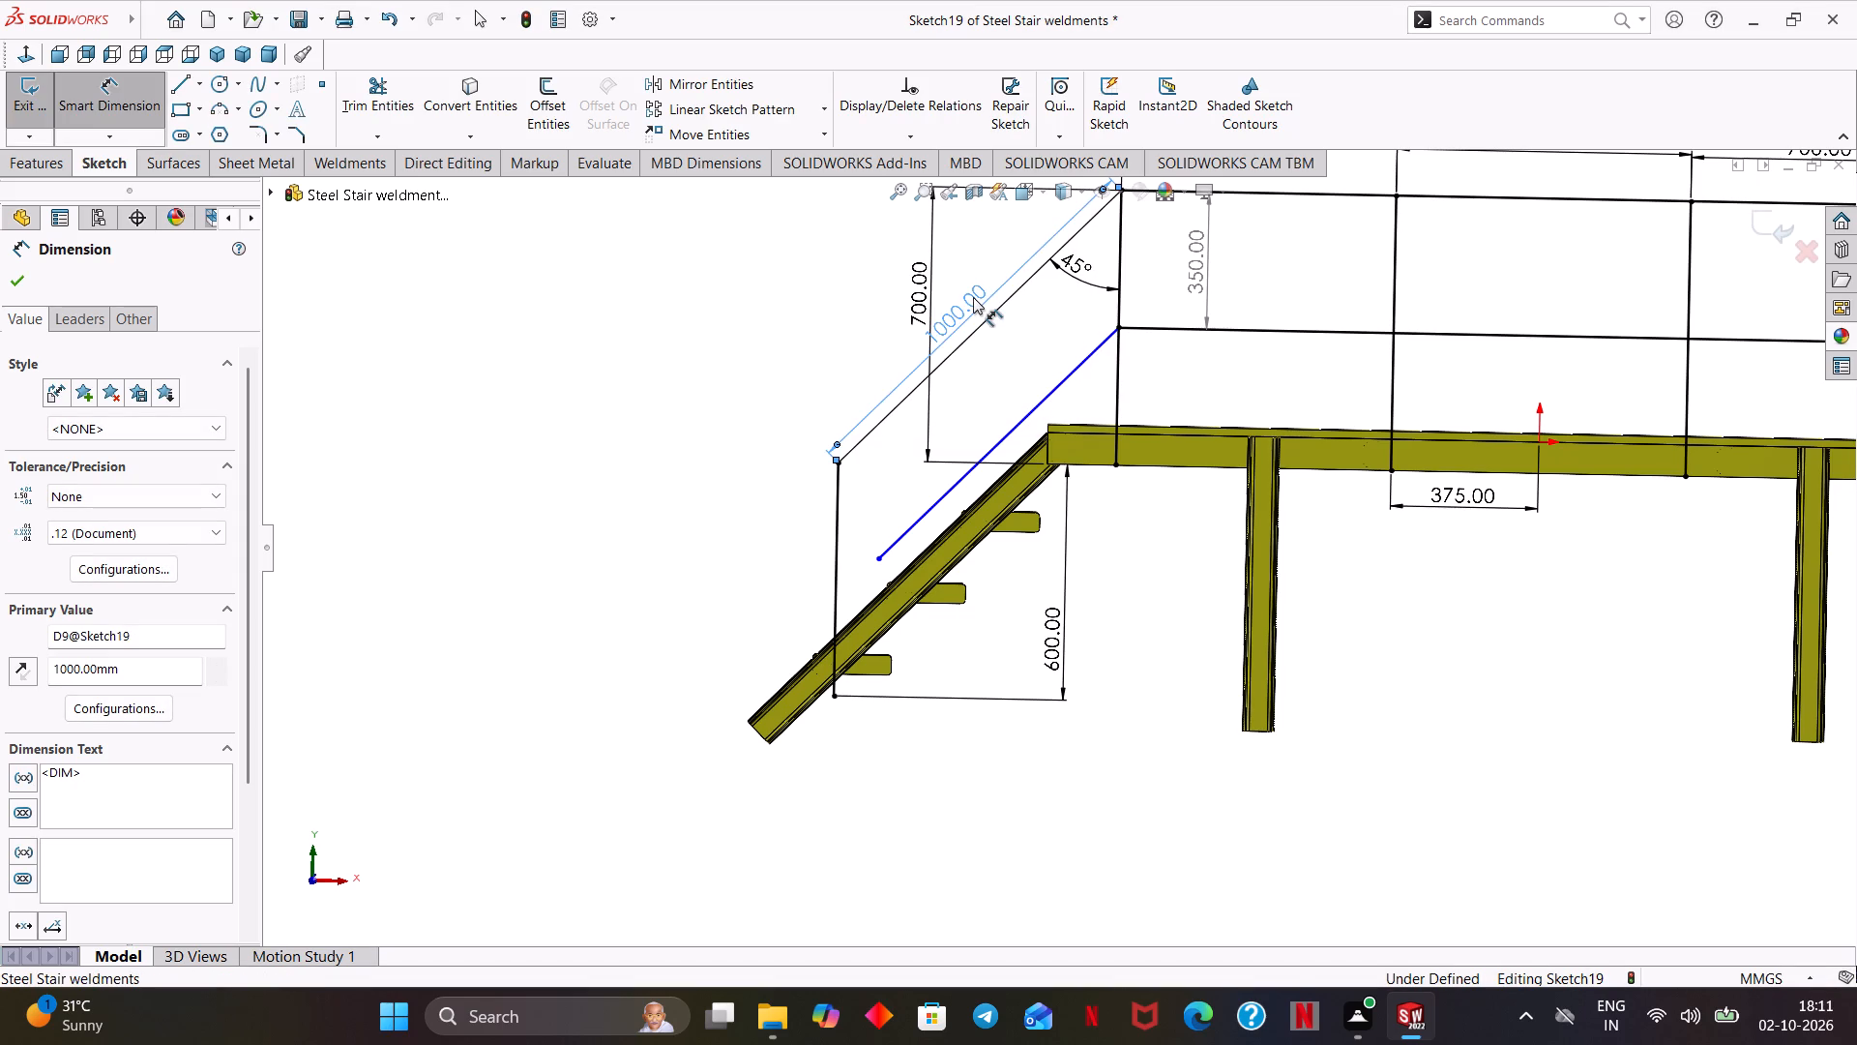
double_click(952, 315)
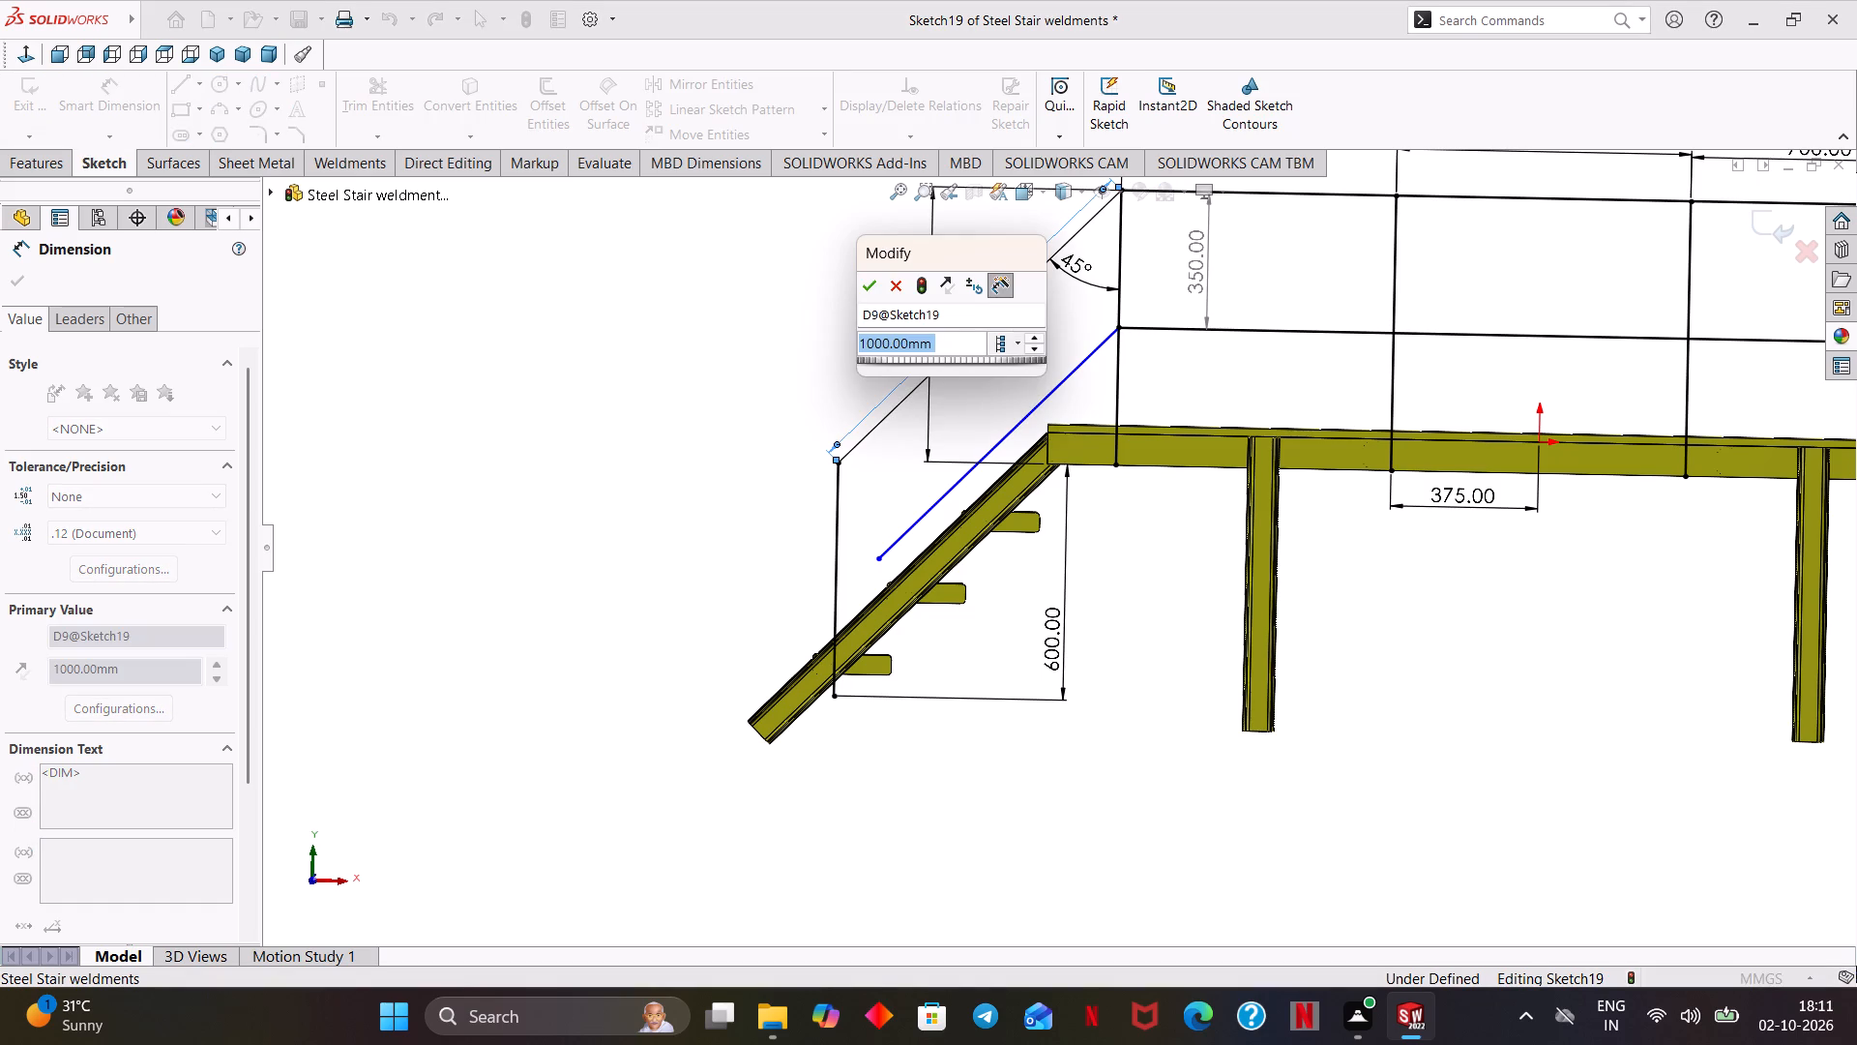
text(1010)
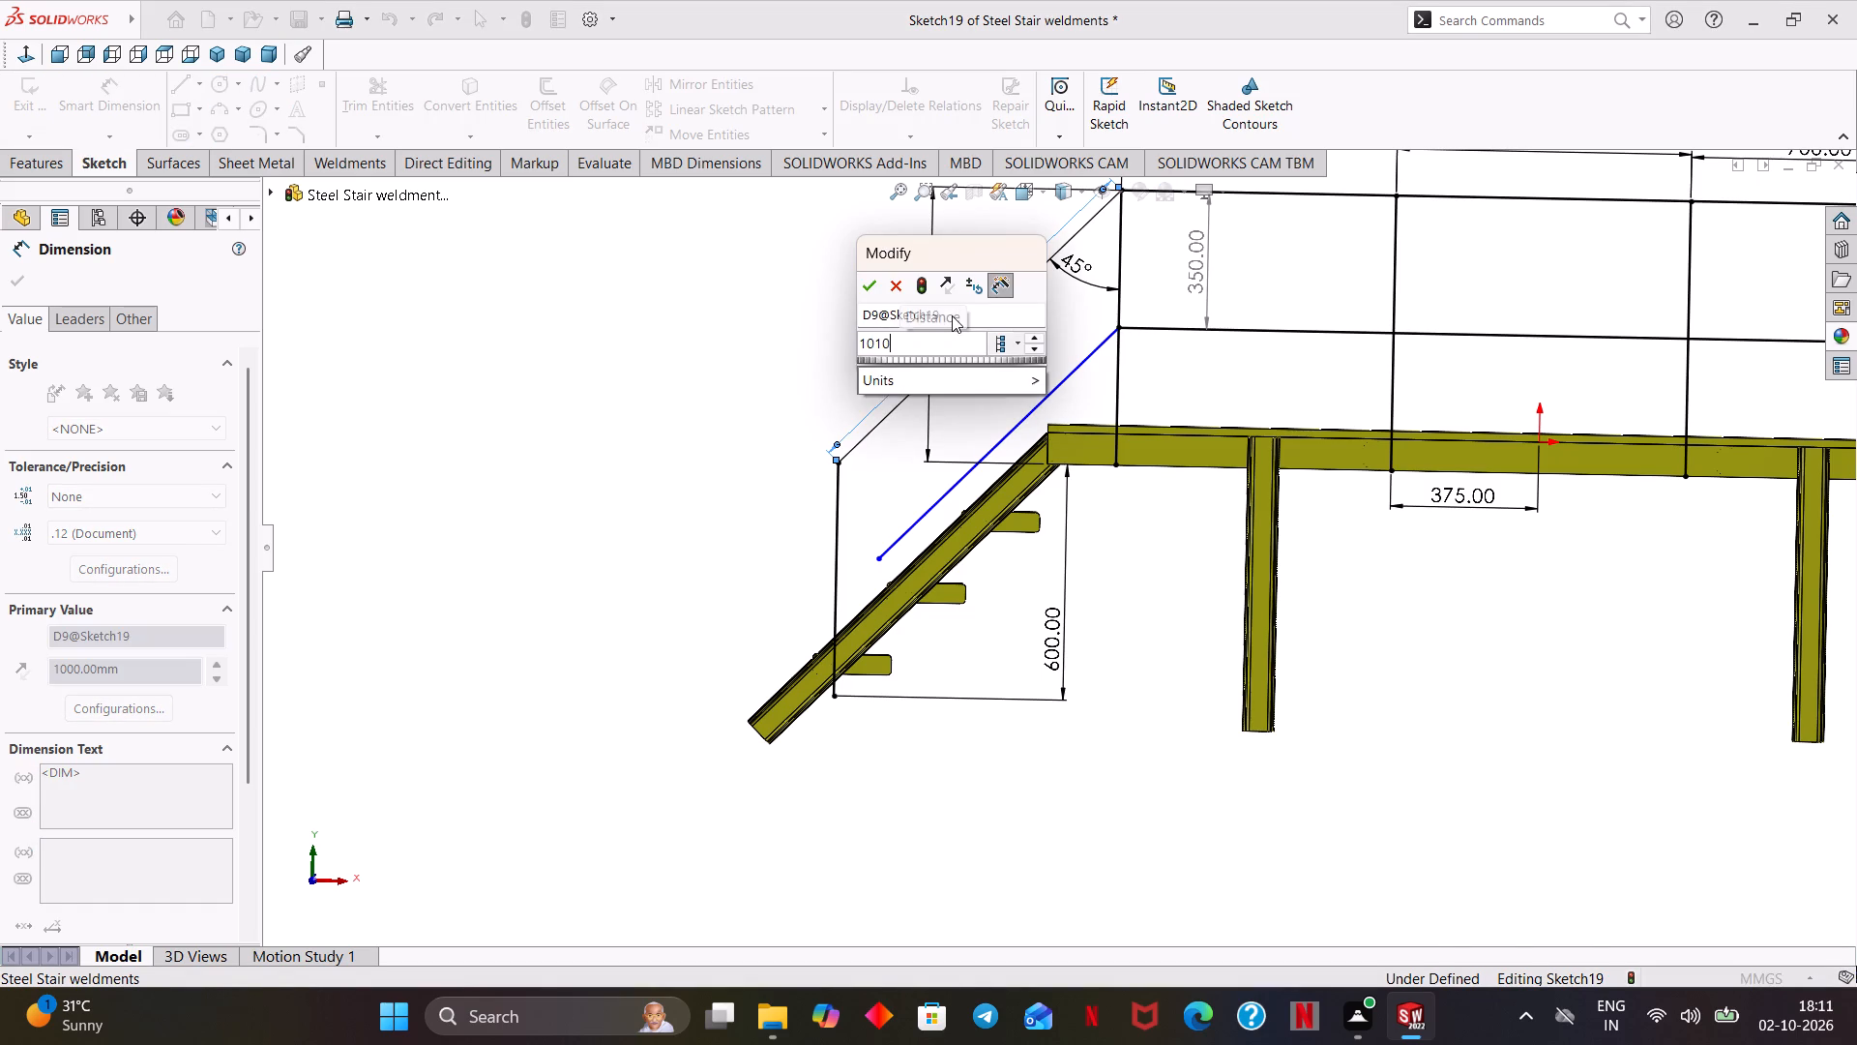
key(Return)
Set the 45° top handrail's length to 1100 mm.
double_click(952, 315)
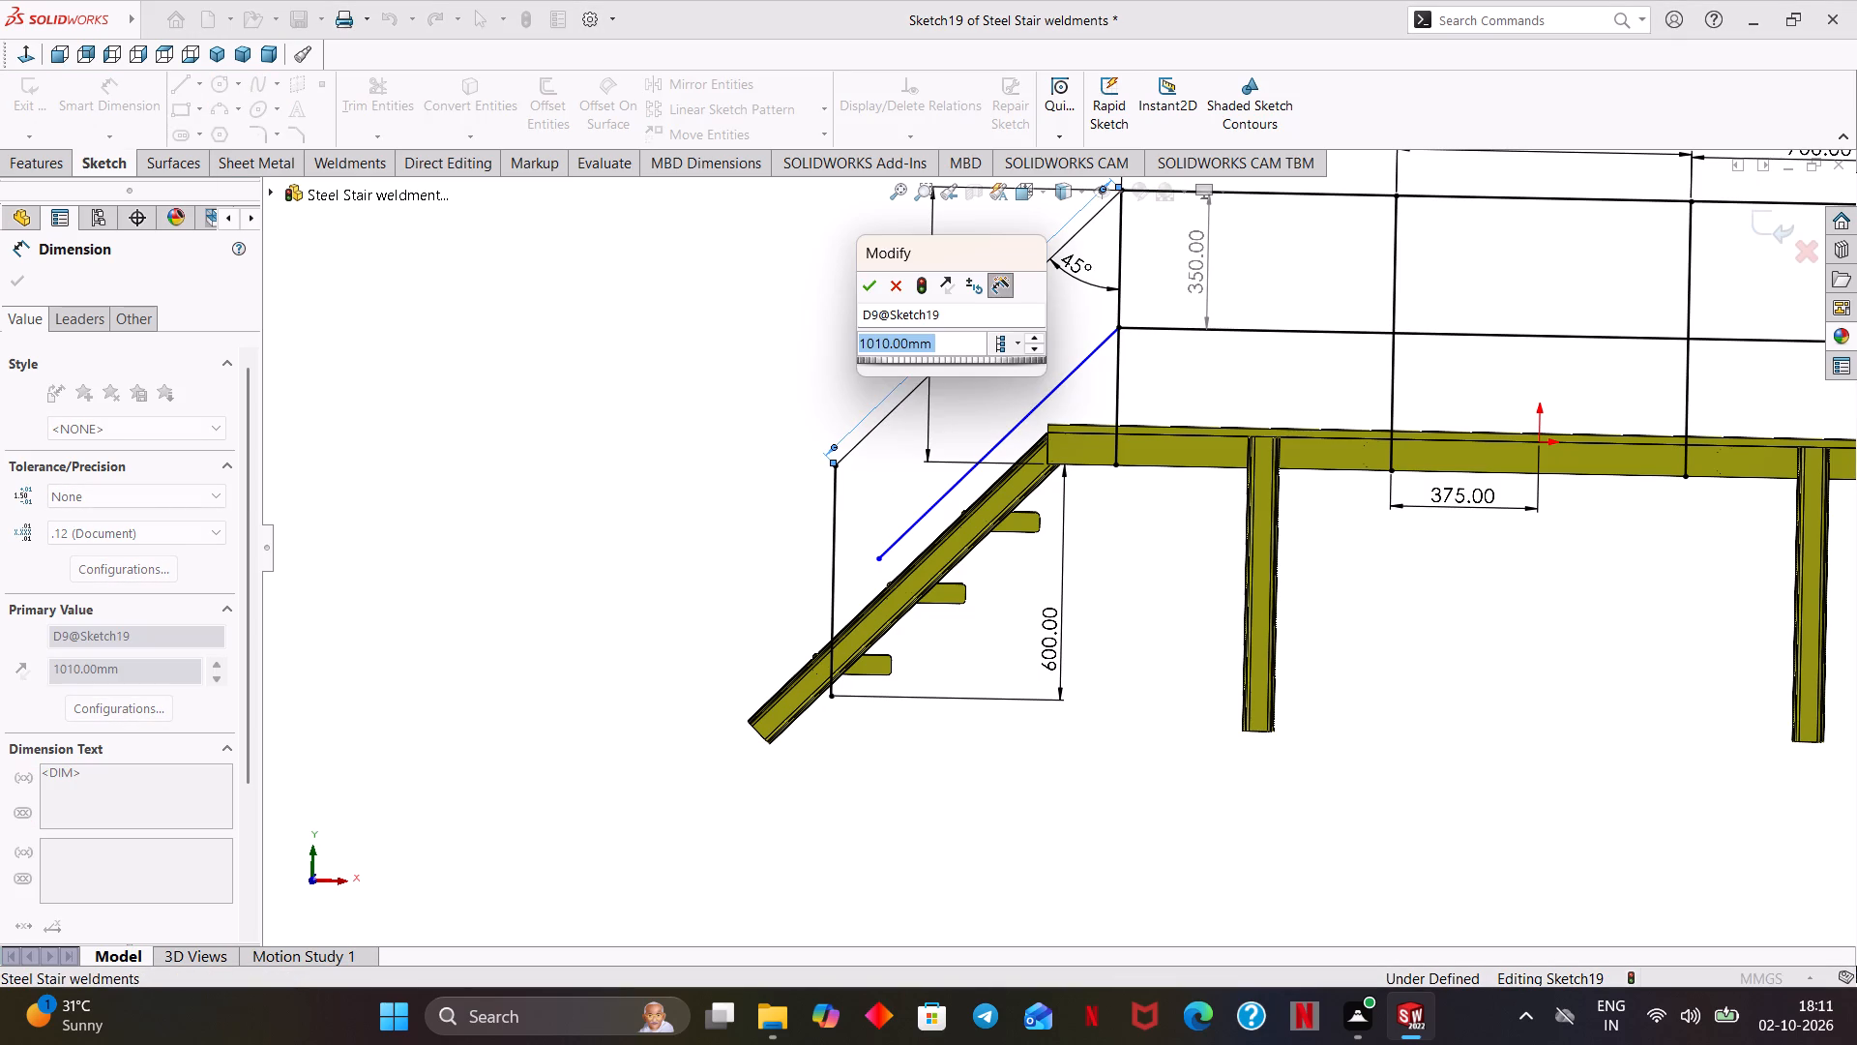
text(1100)
key(Return)
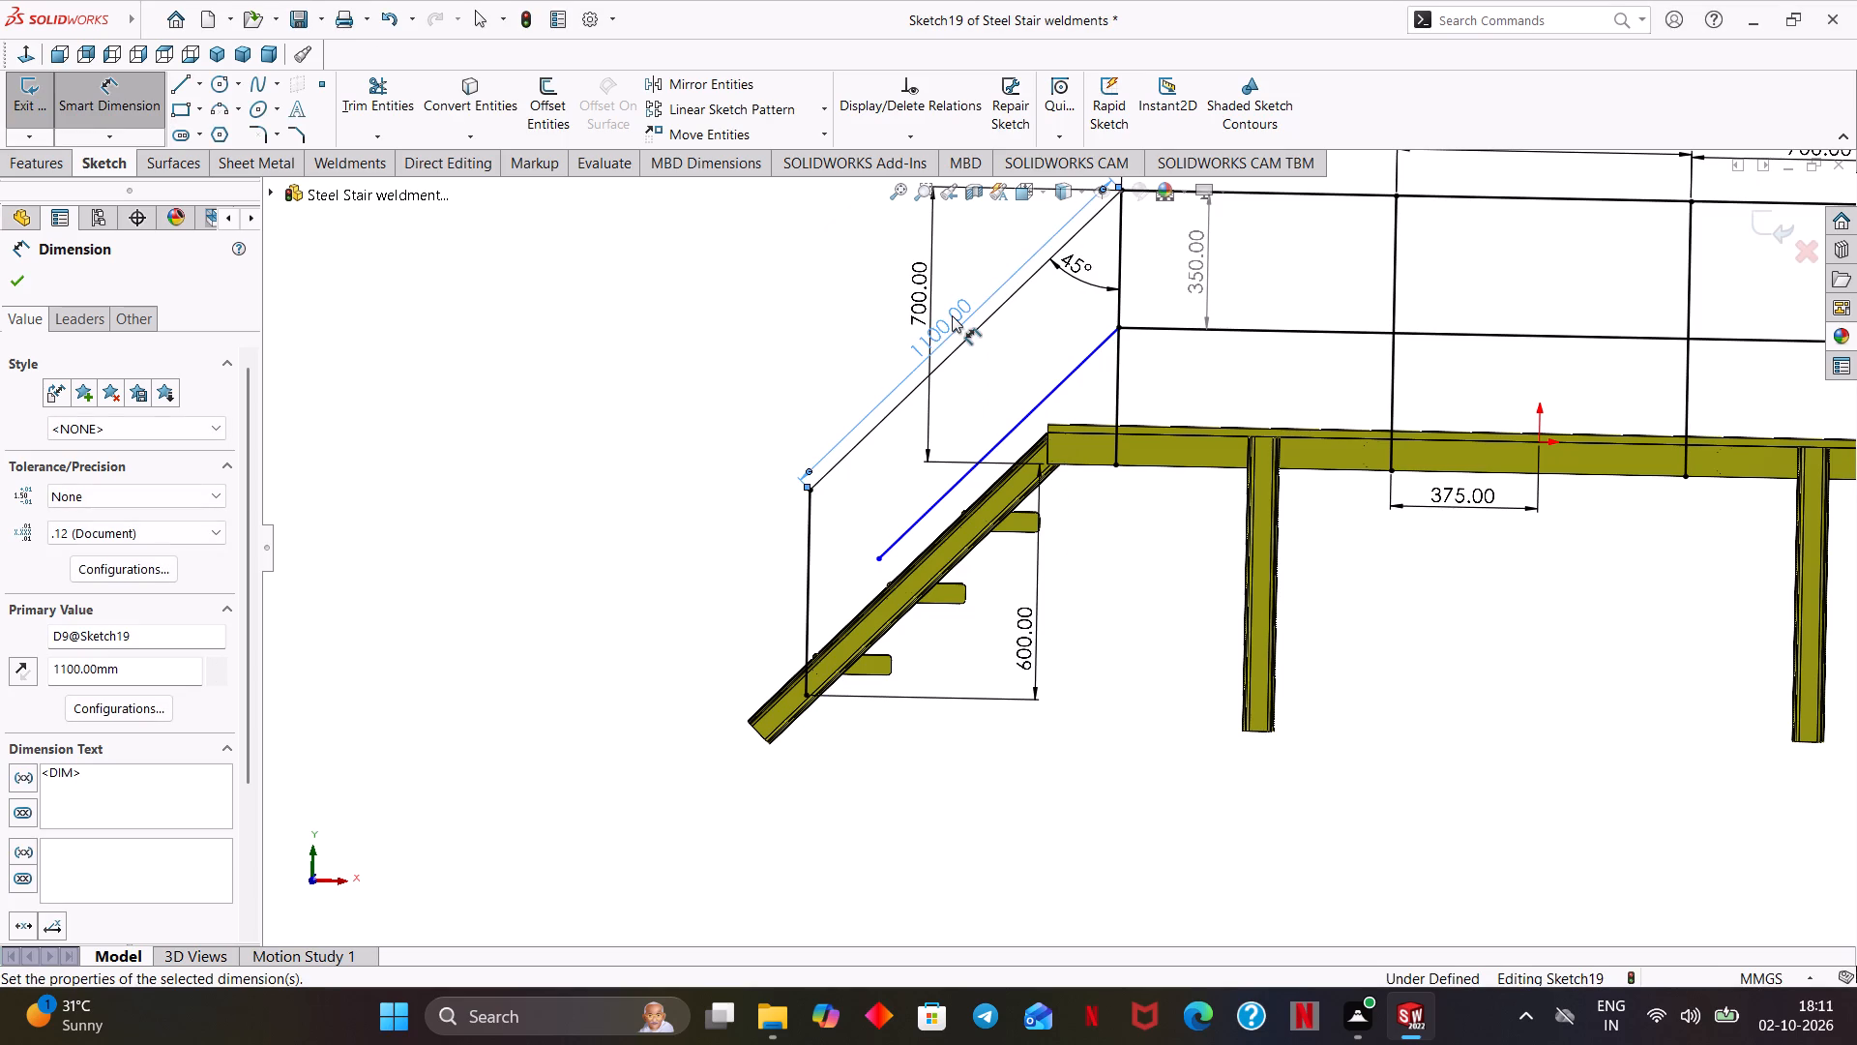
Move the 600 mm vertical dimension away from the stair treads, toward the platform's first support leg.
drag(1028, 639, 1113, 641)
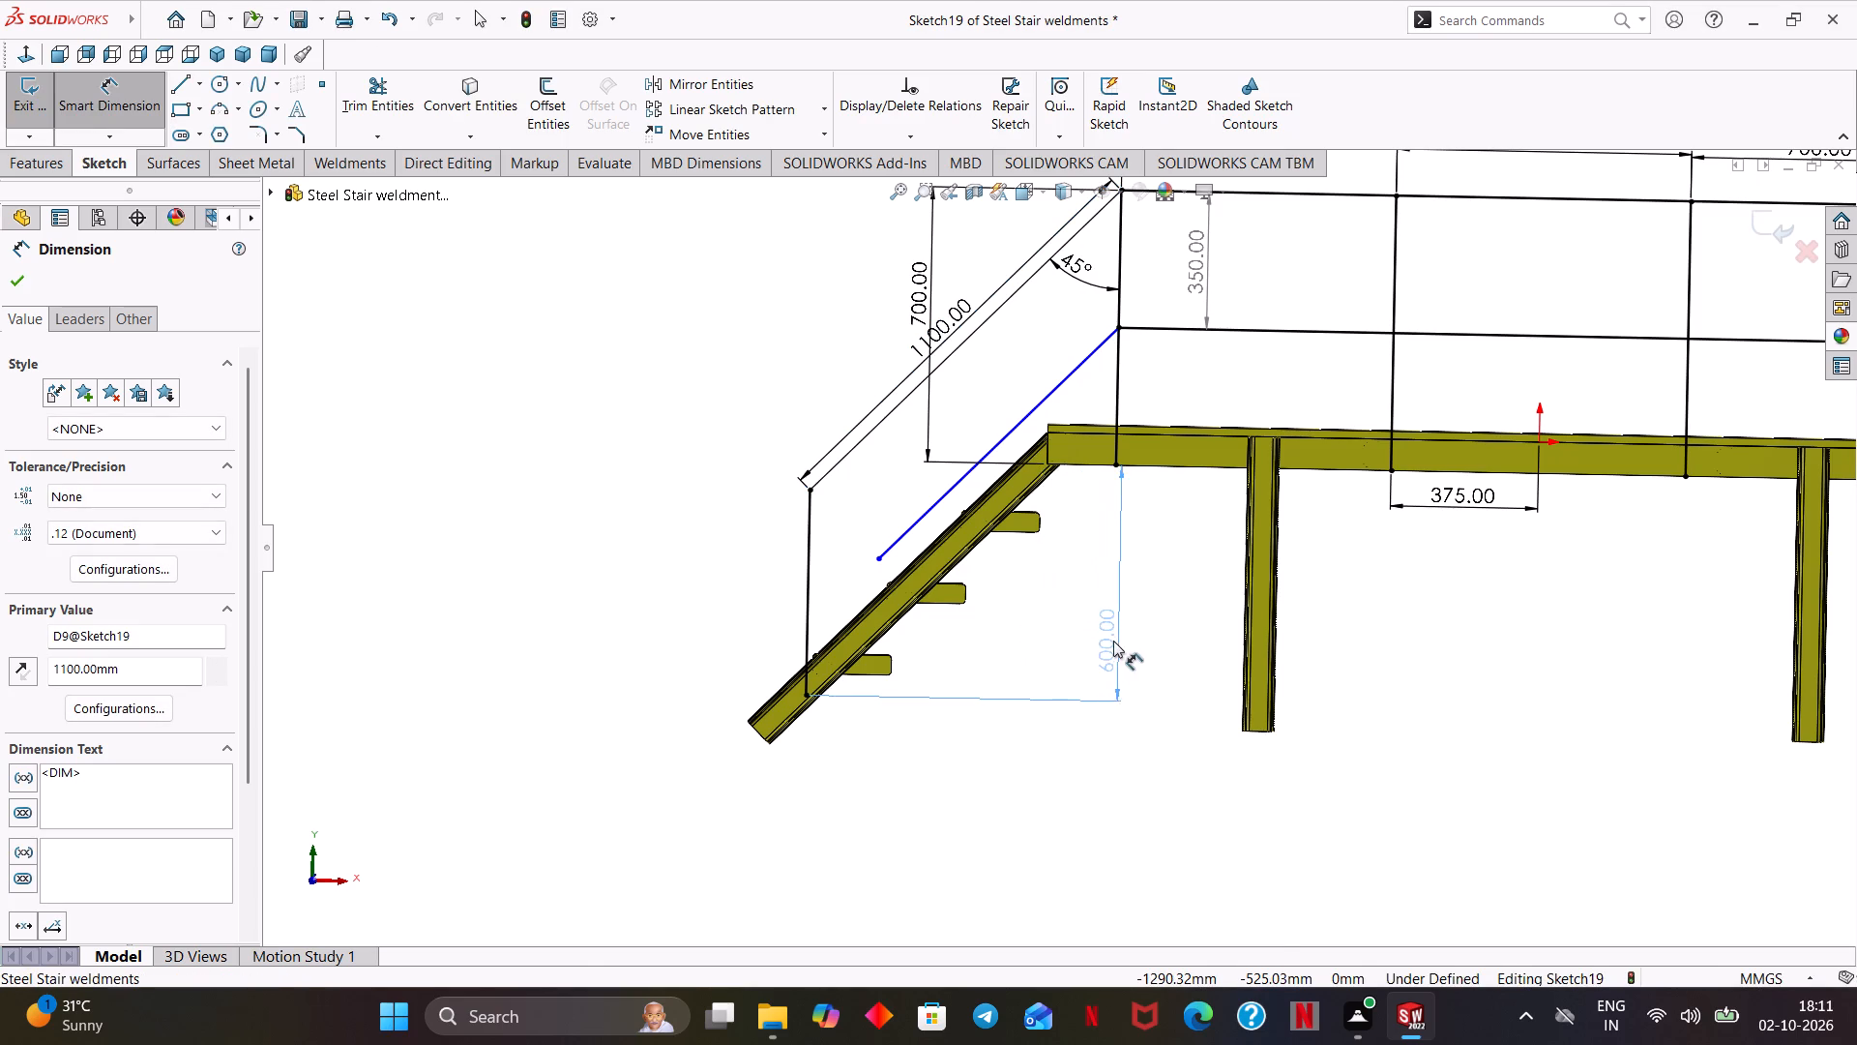
drag(1113, 641, 1123, 641)
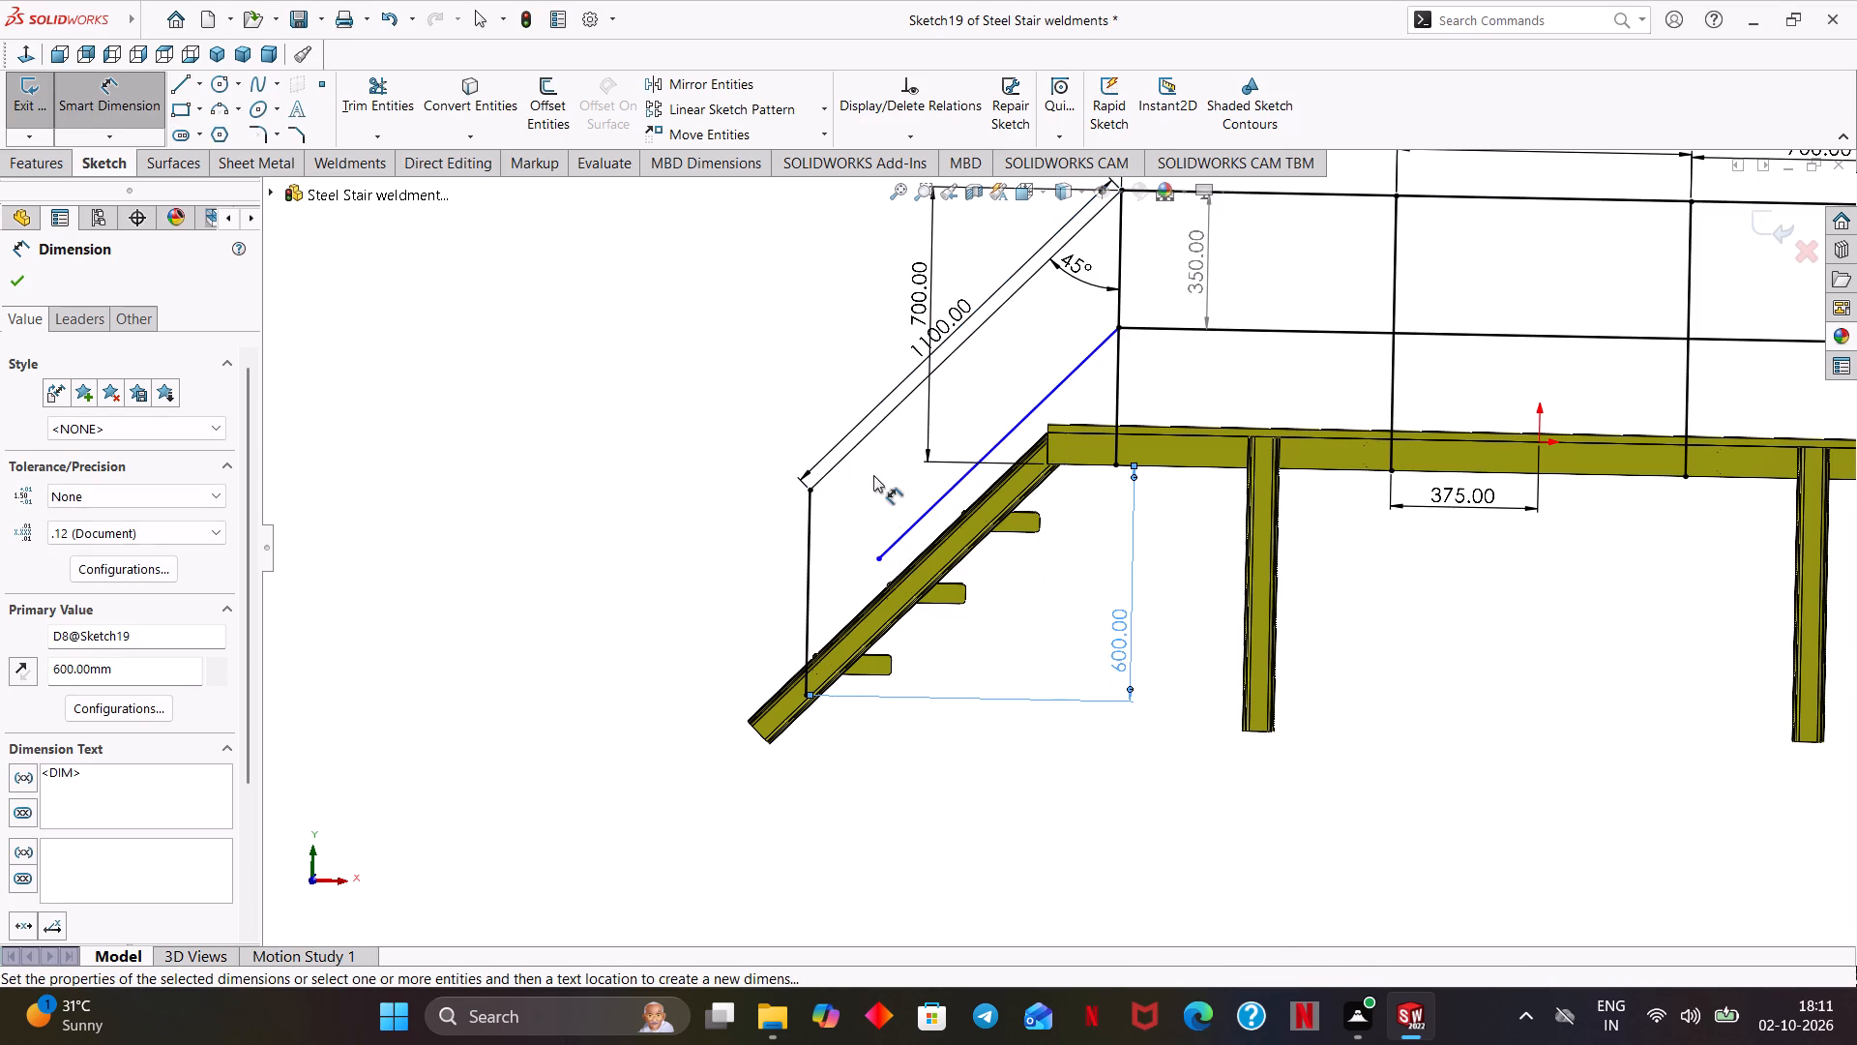
click(691, 422)
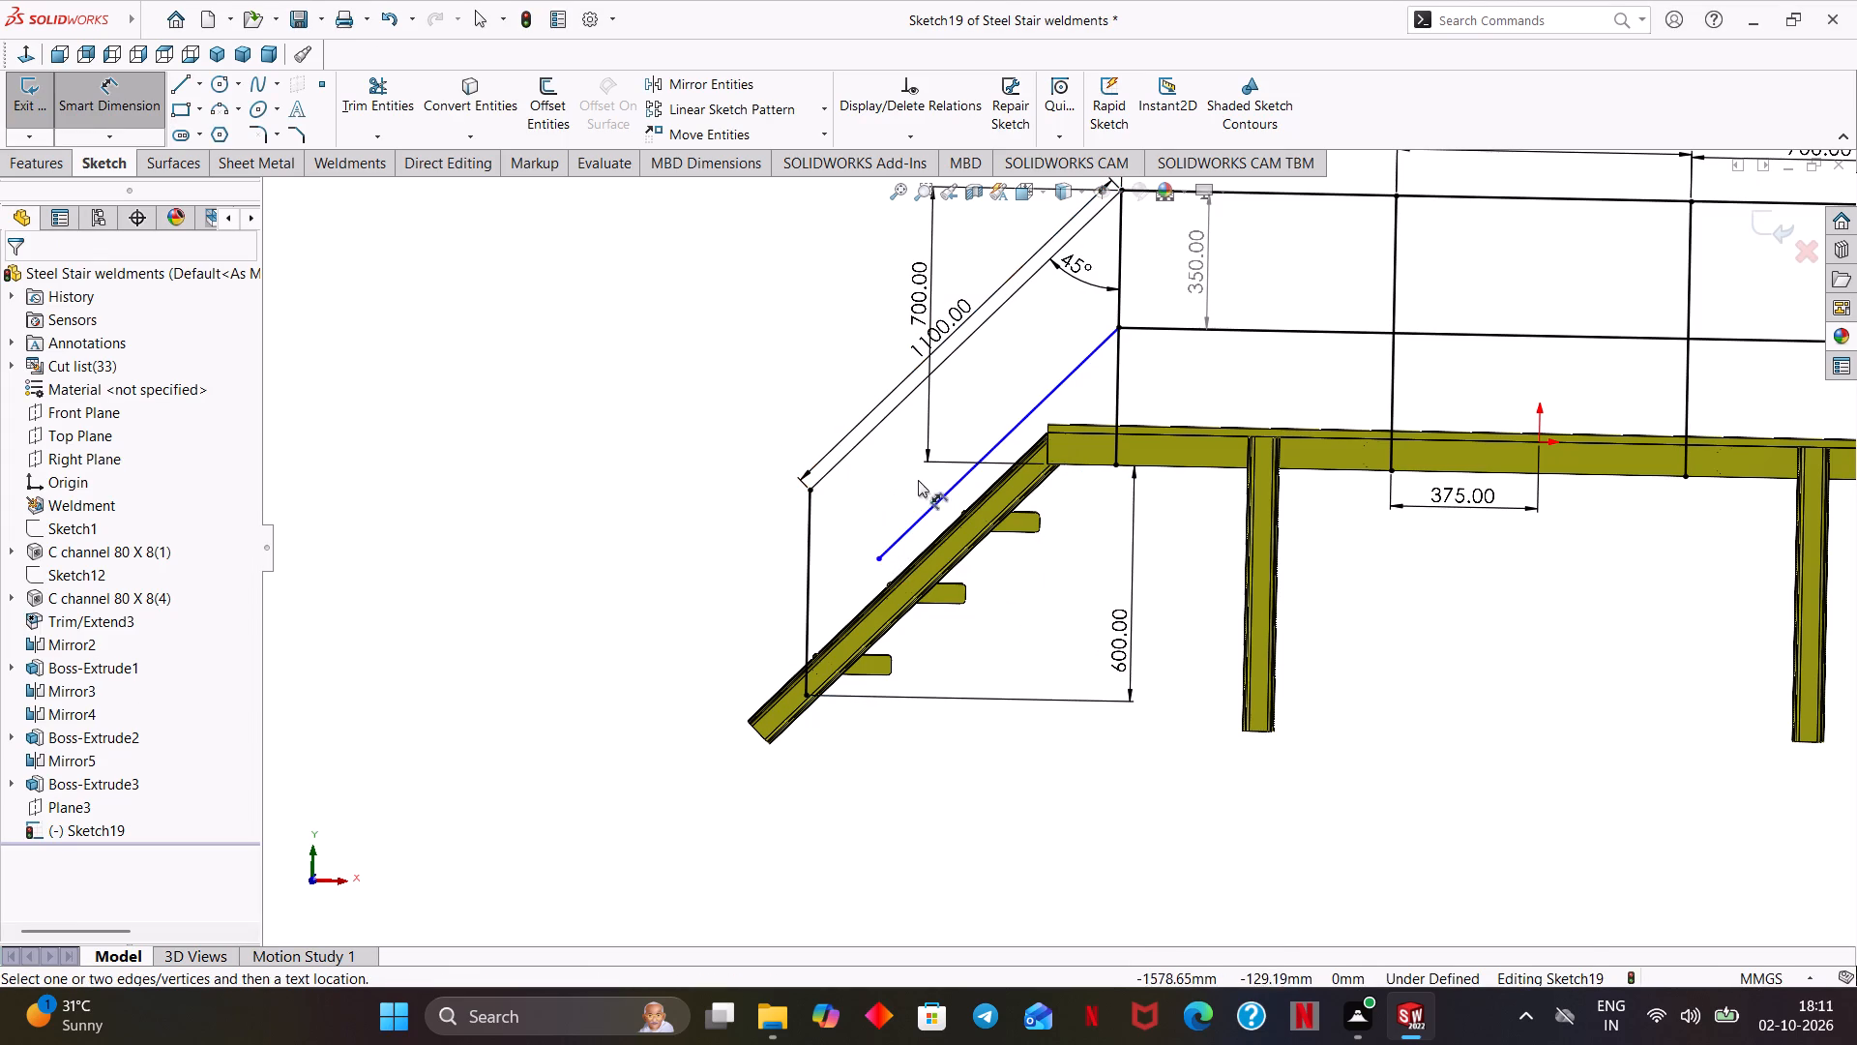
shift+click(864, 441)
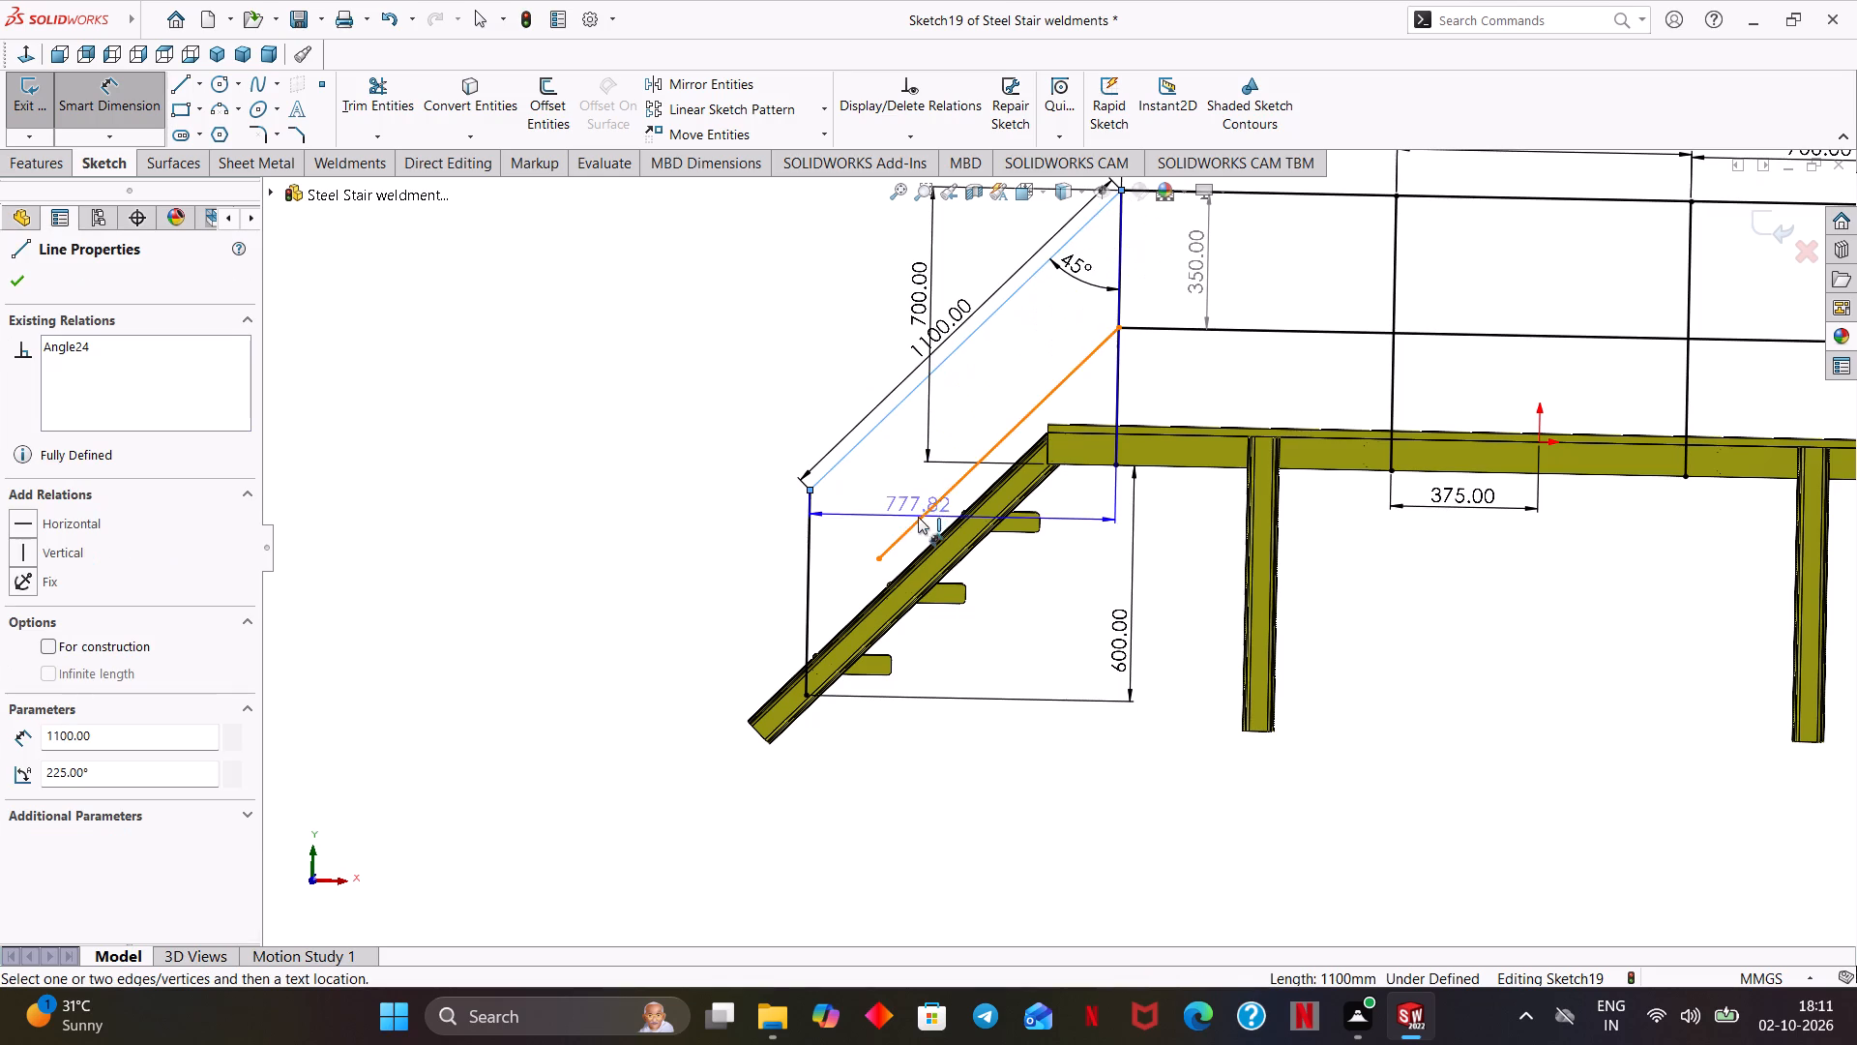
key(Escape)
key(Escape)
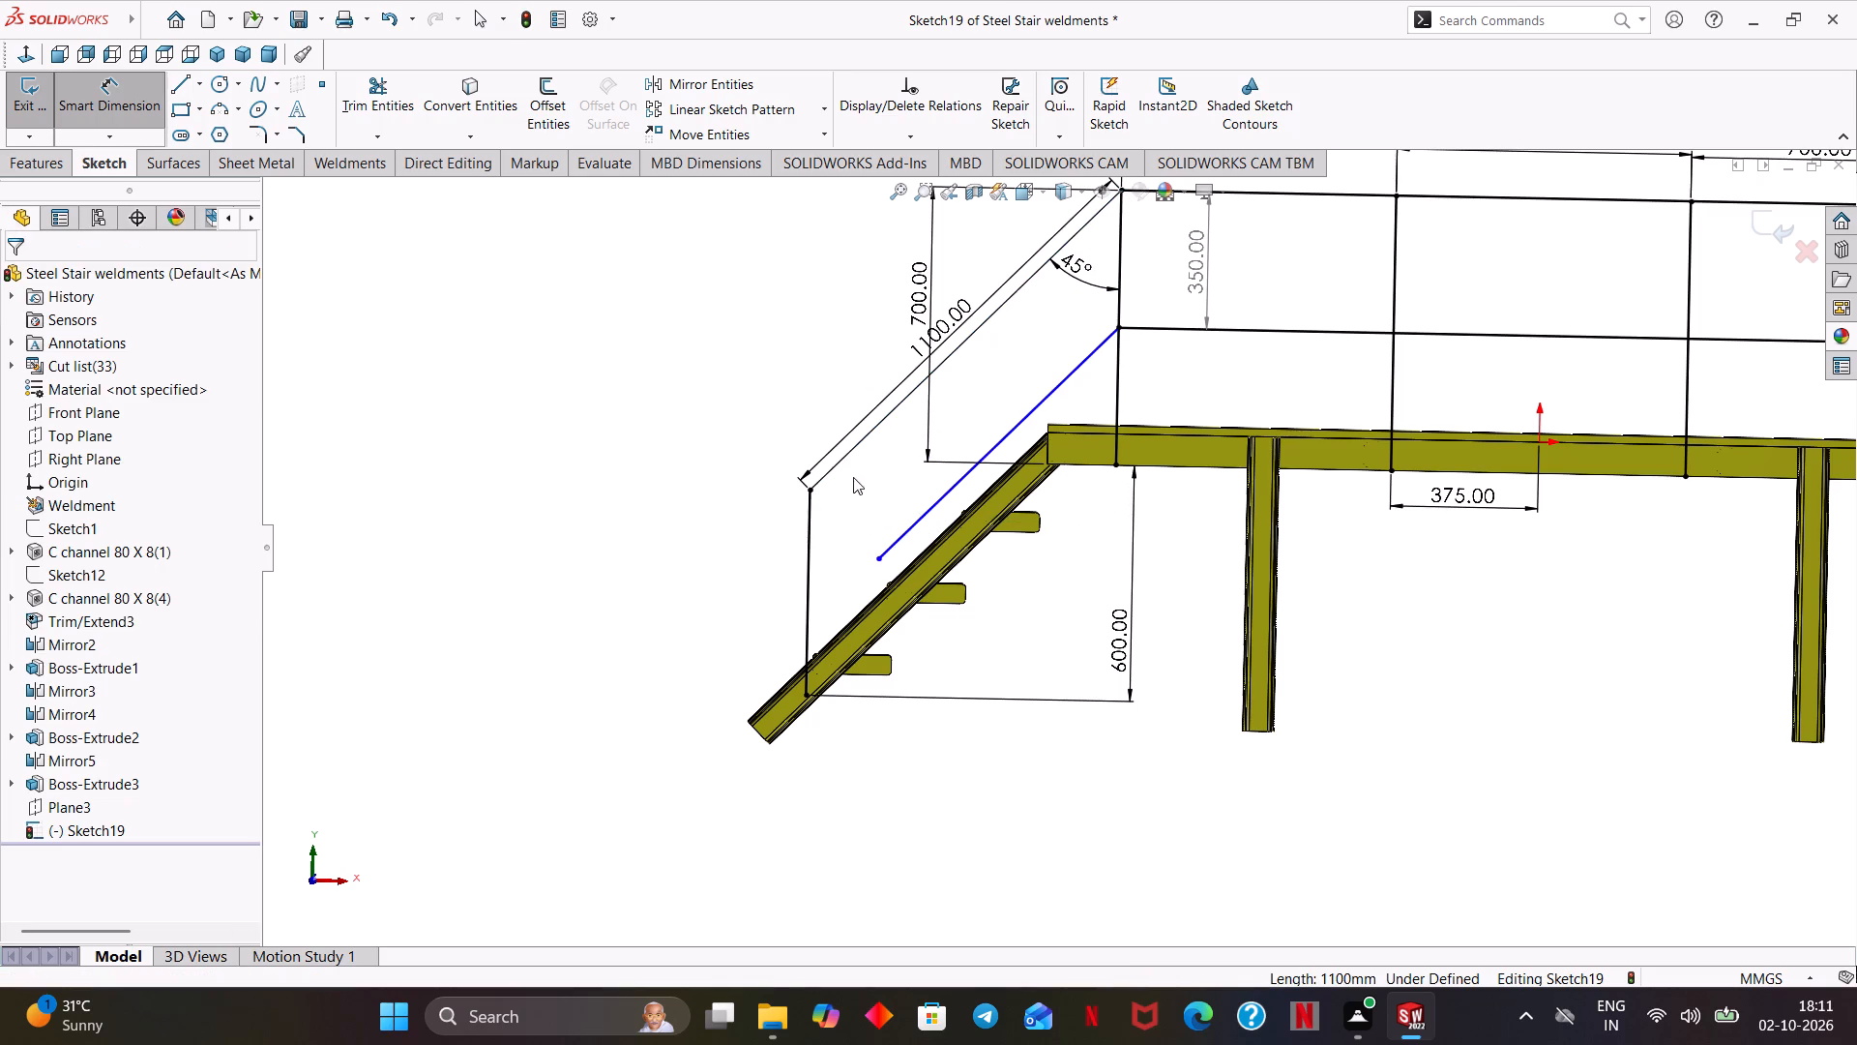
Make the sloping mid rail parallel to and equal in length with the 45° top handrail.
shift+click(845, 451)
shift+click(909, 531)
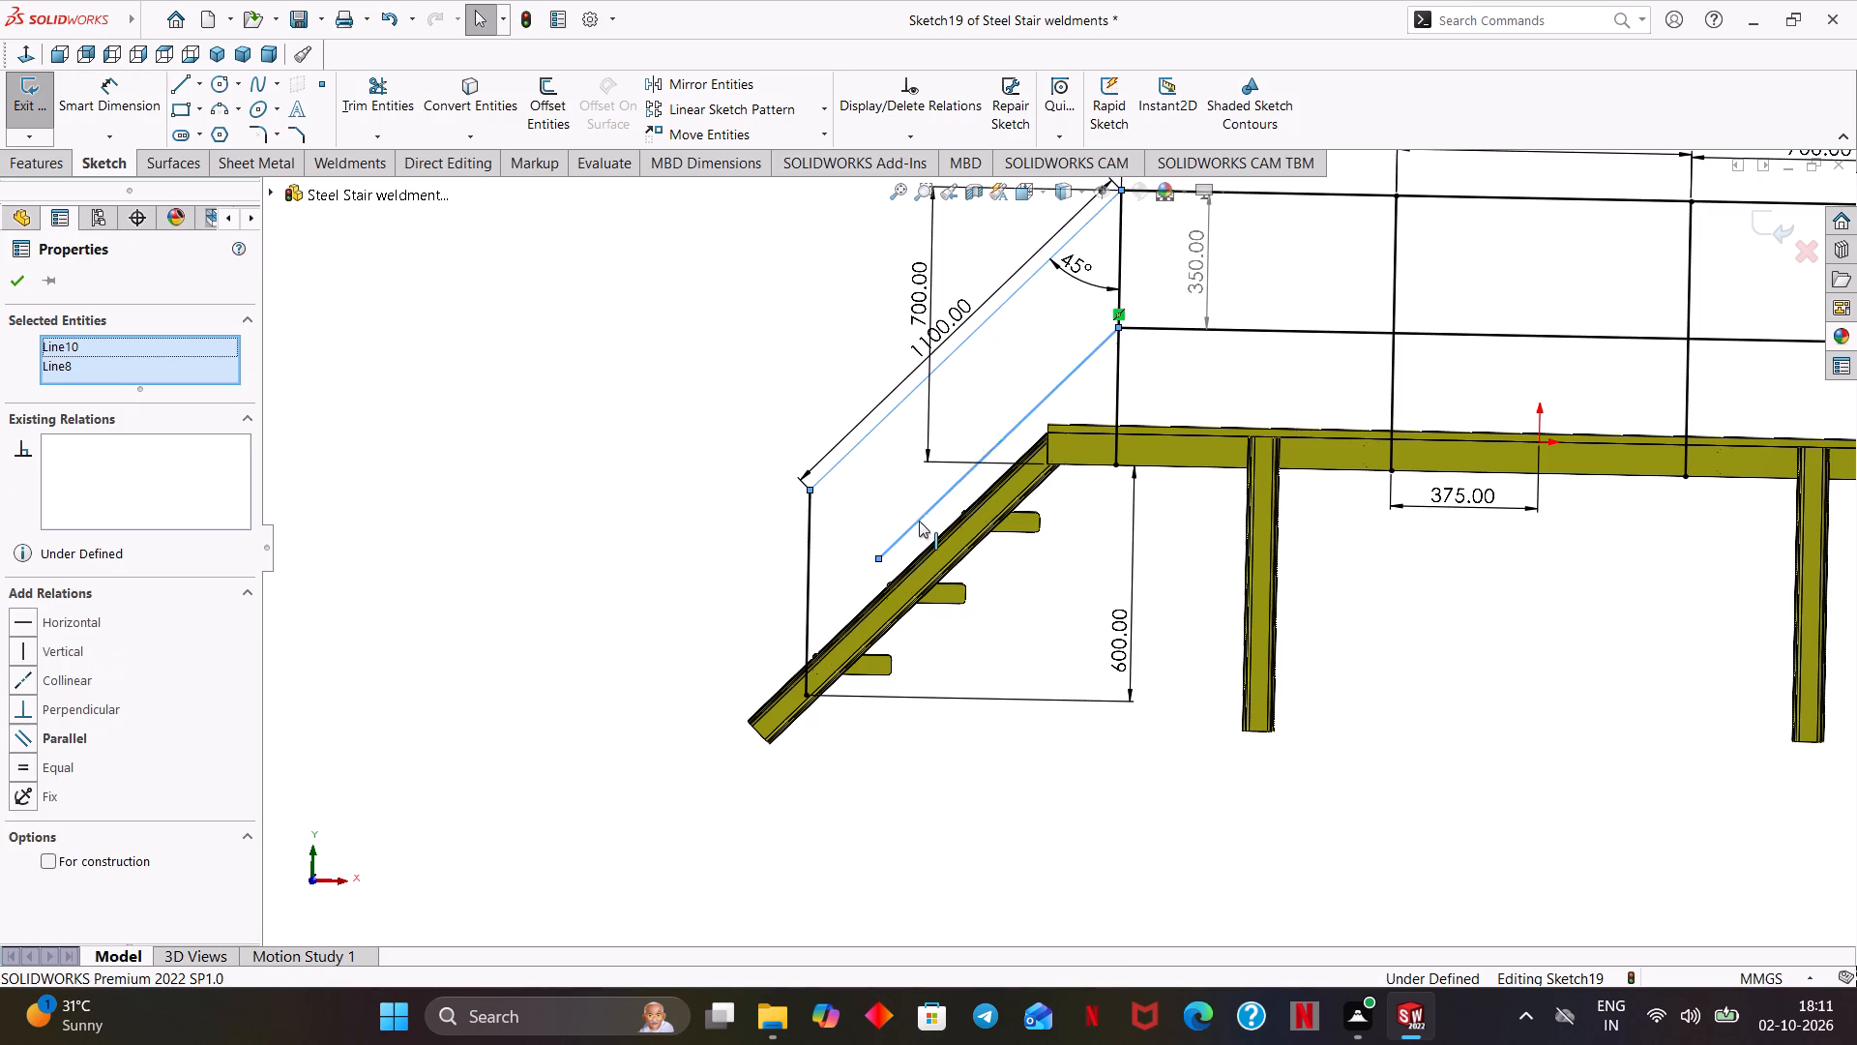
click(1077, 455)
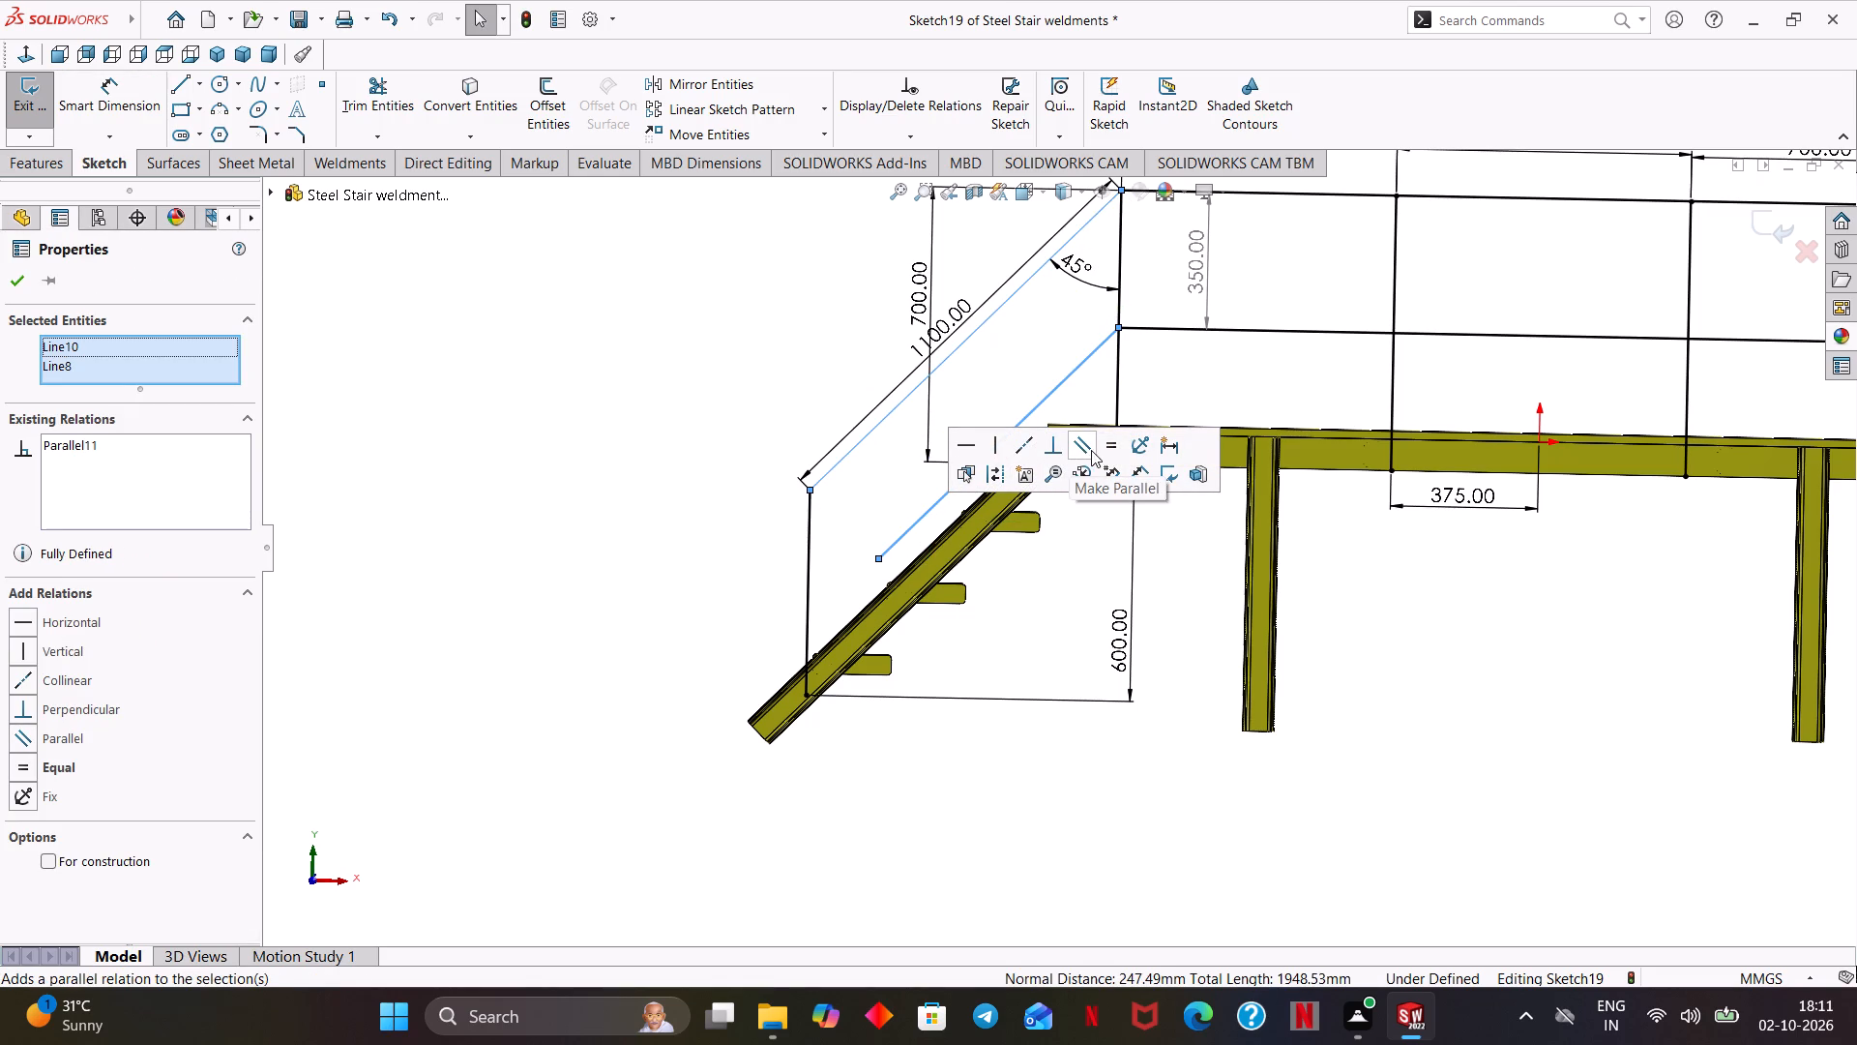
click(1104, 446)
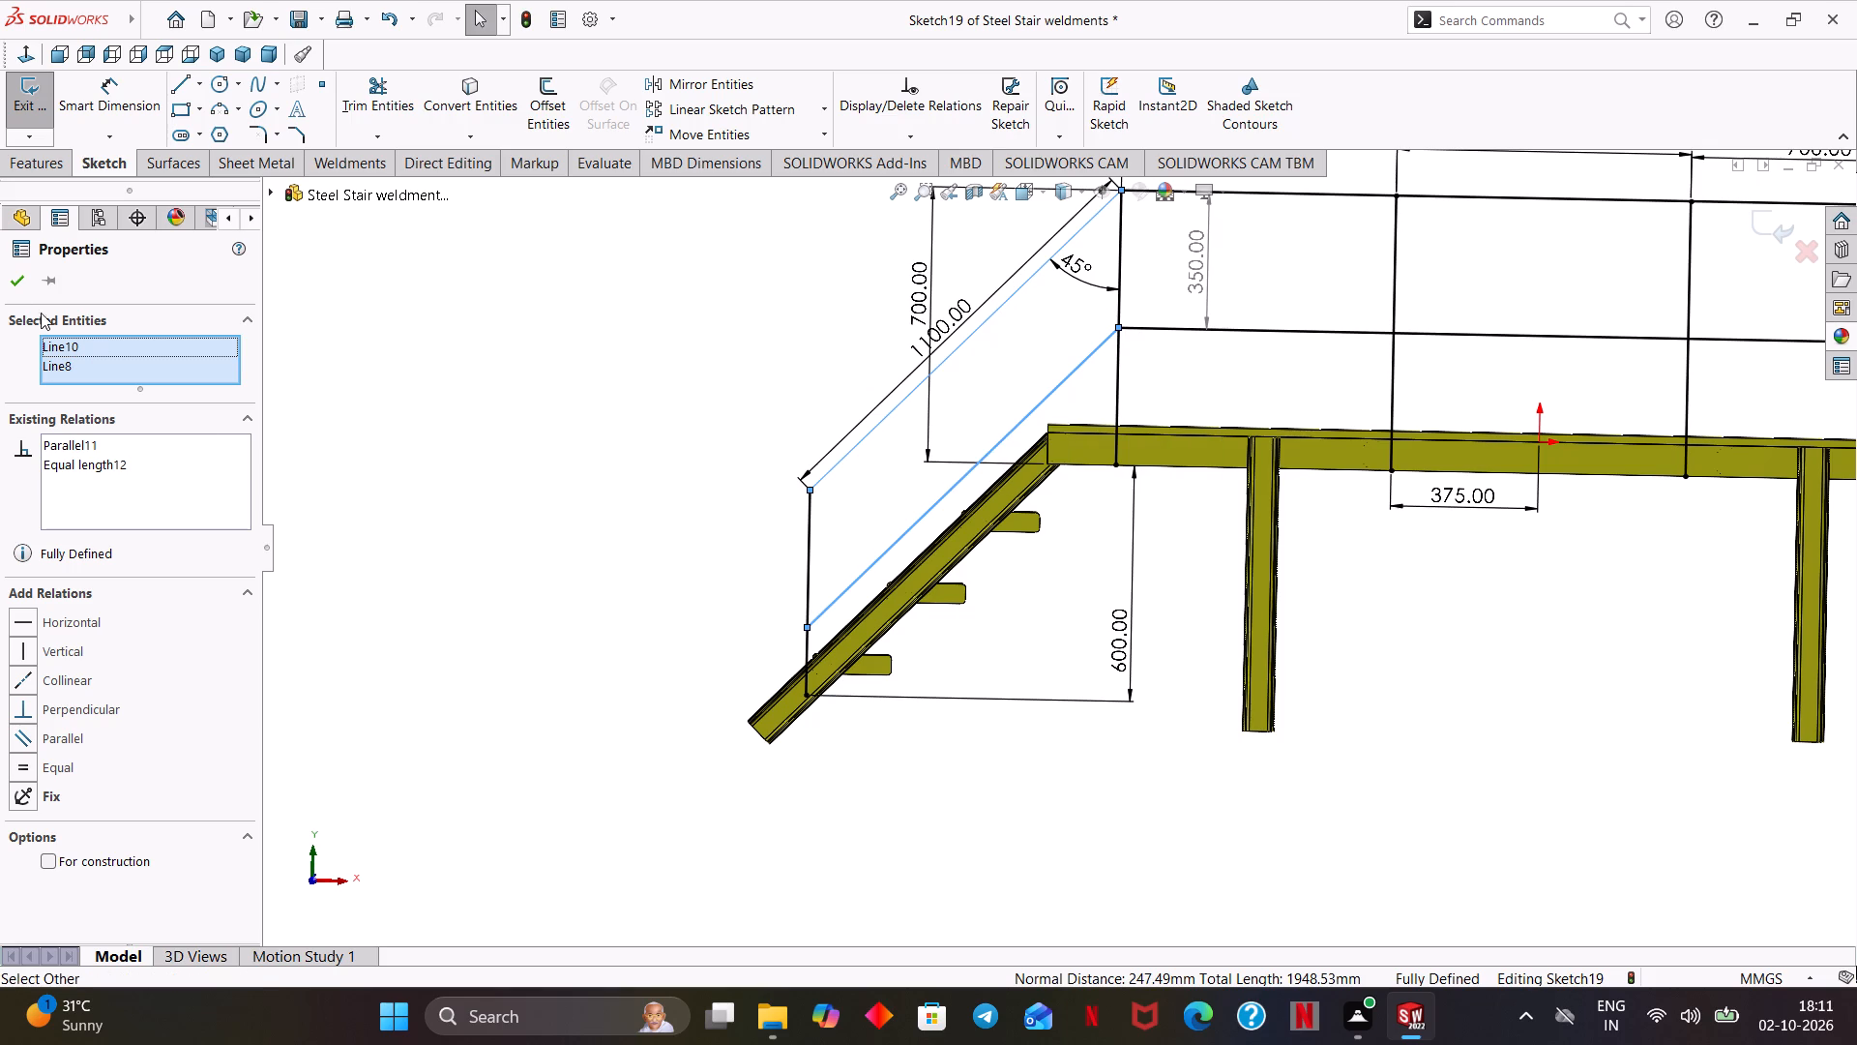
click(12, 278)
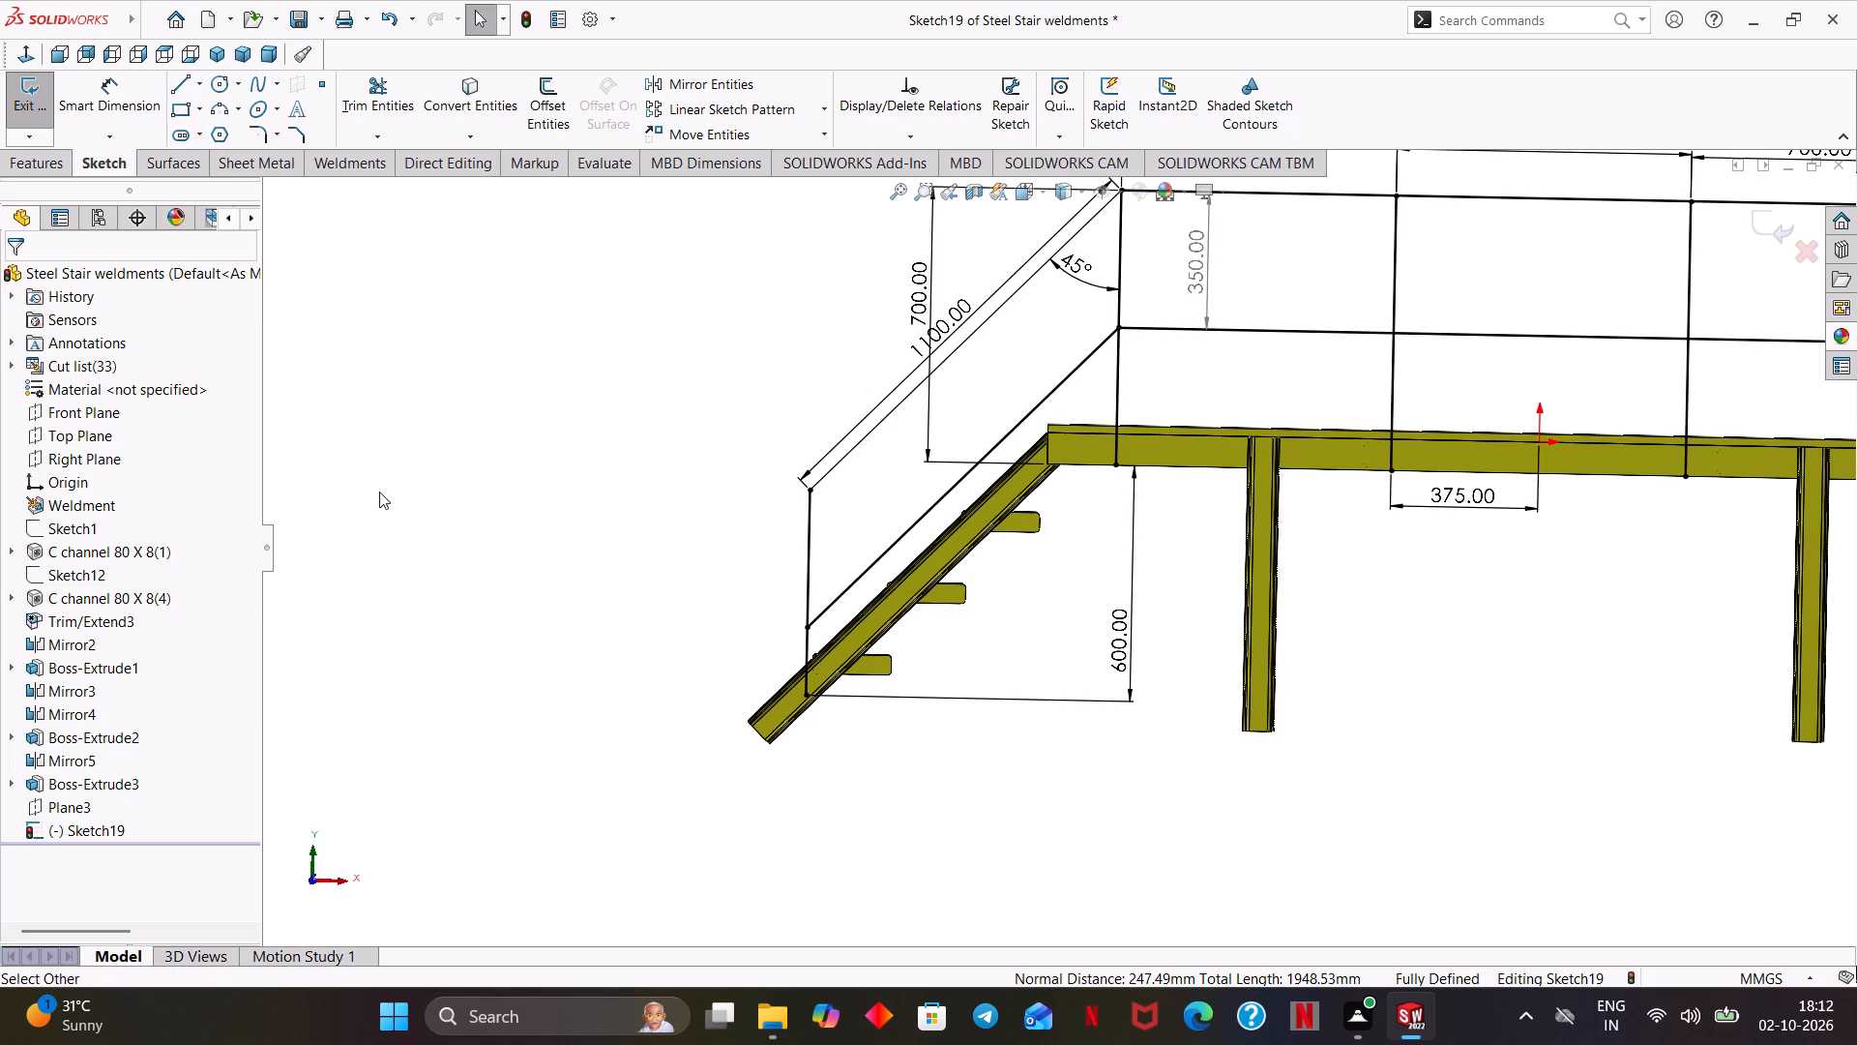
Move the 700 mm railing height dimension outward, clear of the 1100 mm handrail dimension.
scroll(491, 431, up, 3)
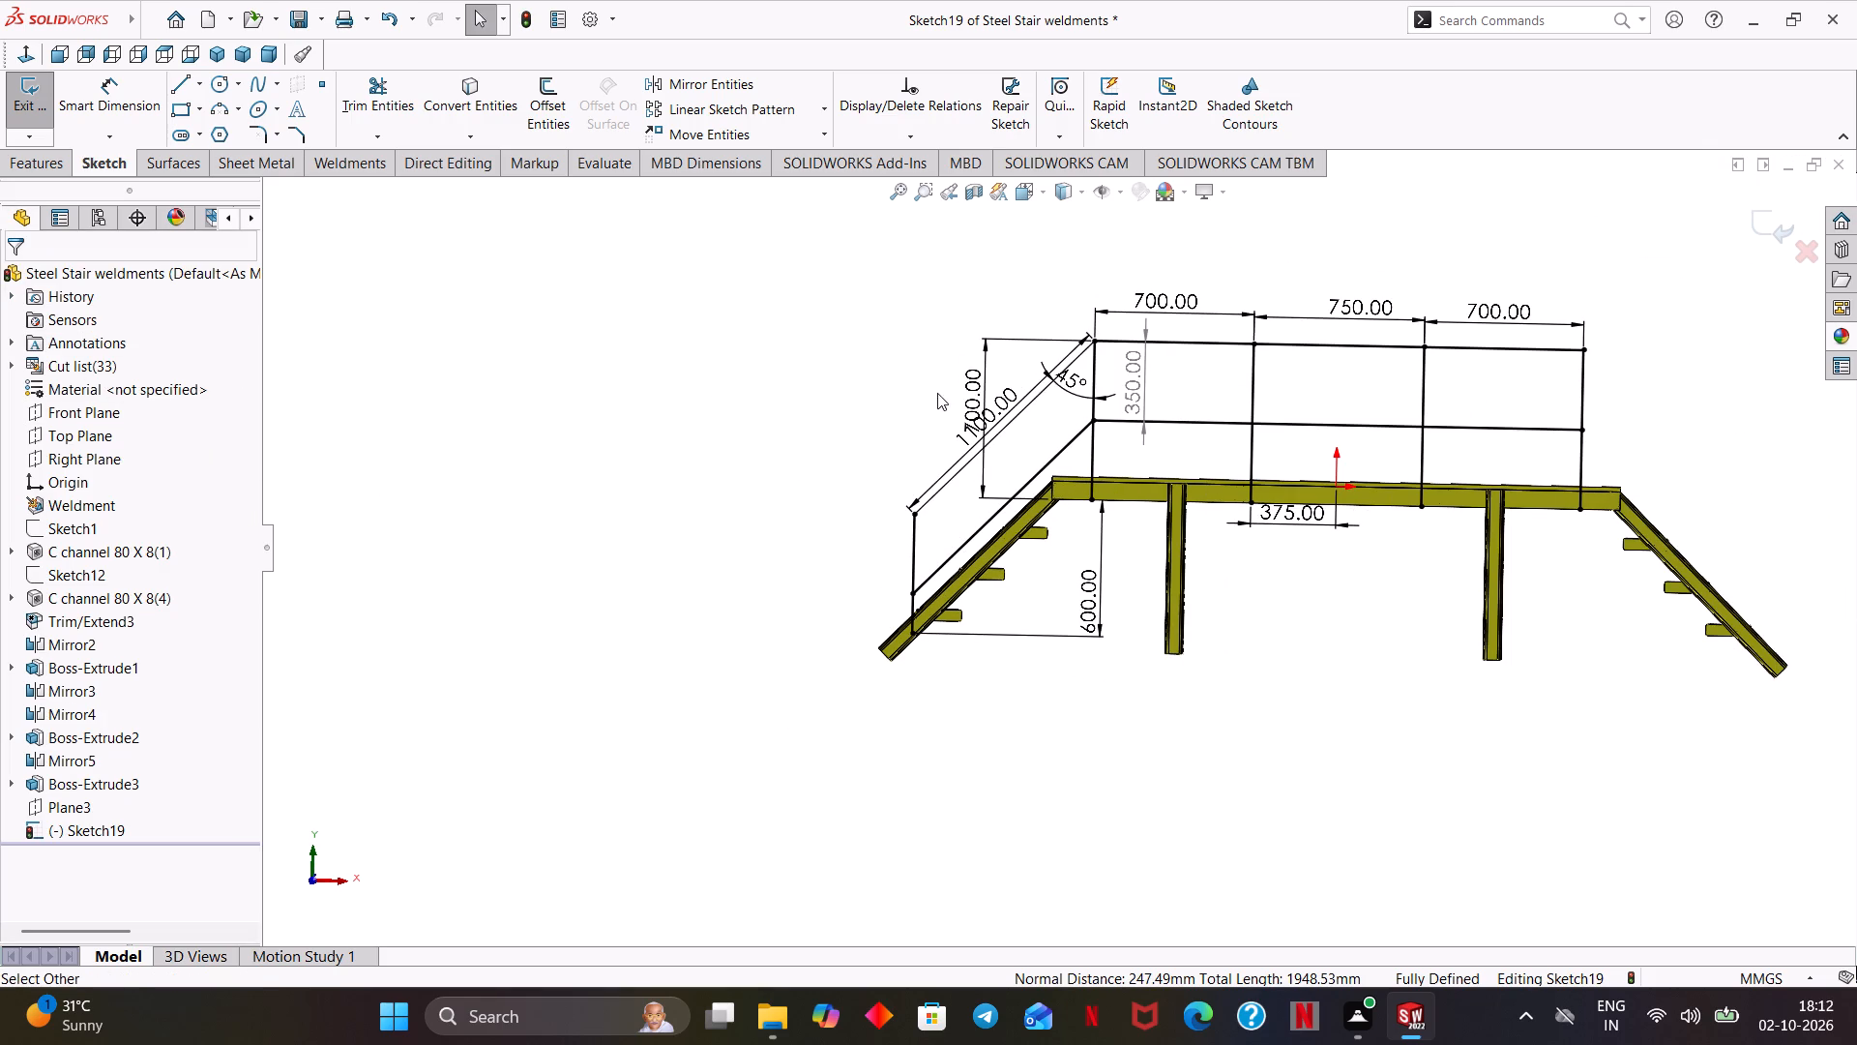
drag(970, 399, 950, 391)
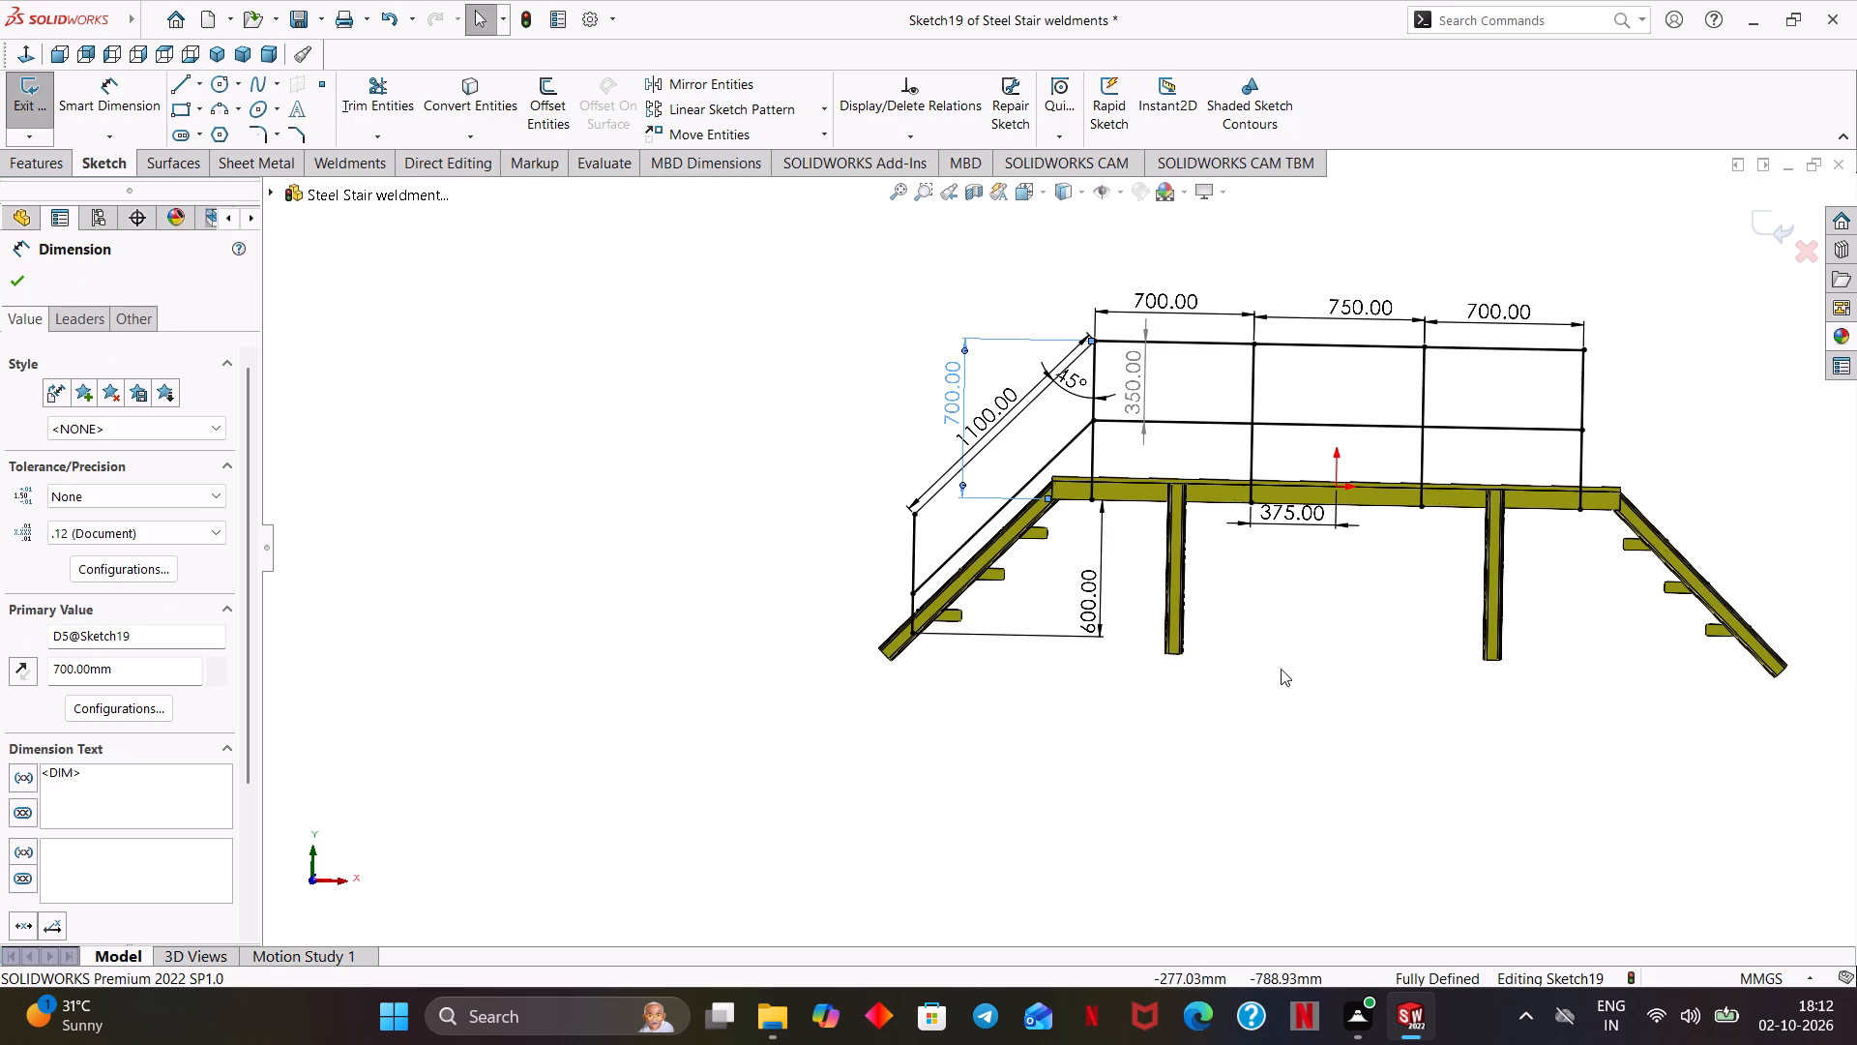
Save the stair weldment and close the height dimension's properties.
ctrl+middle_drag(1328, 674, 966, 723)
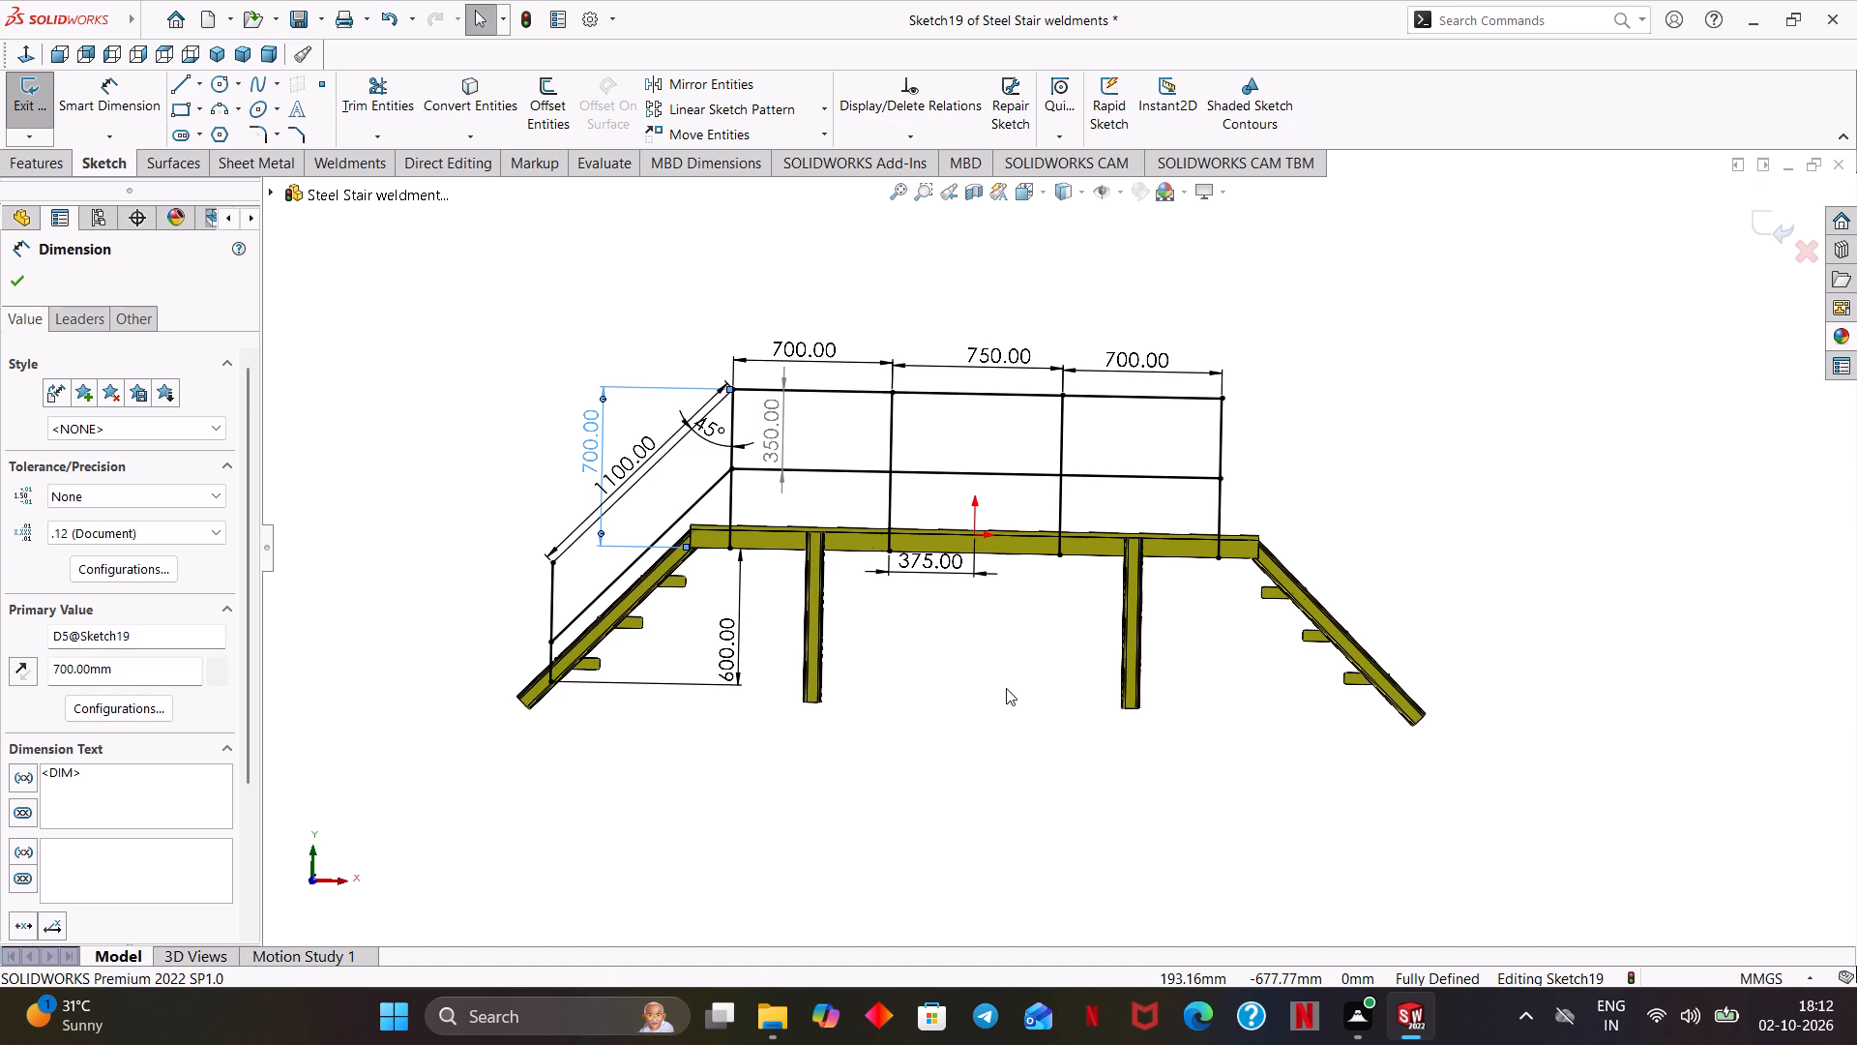
key(ctrl+s)
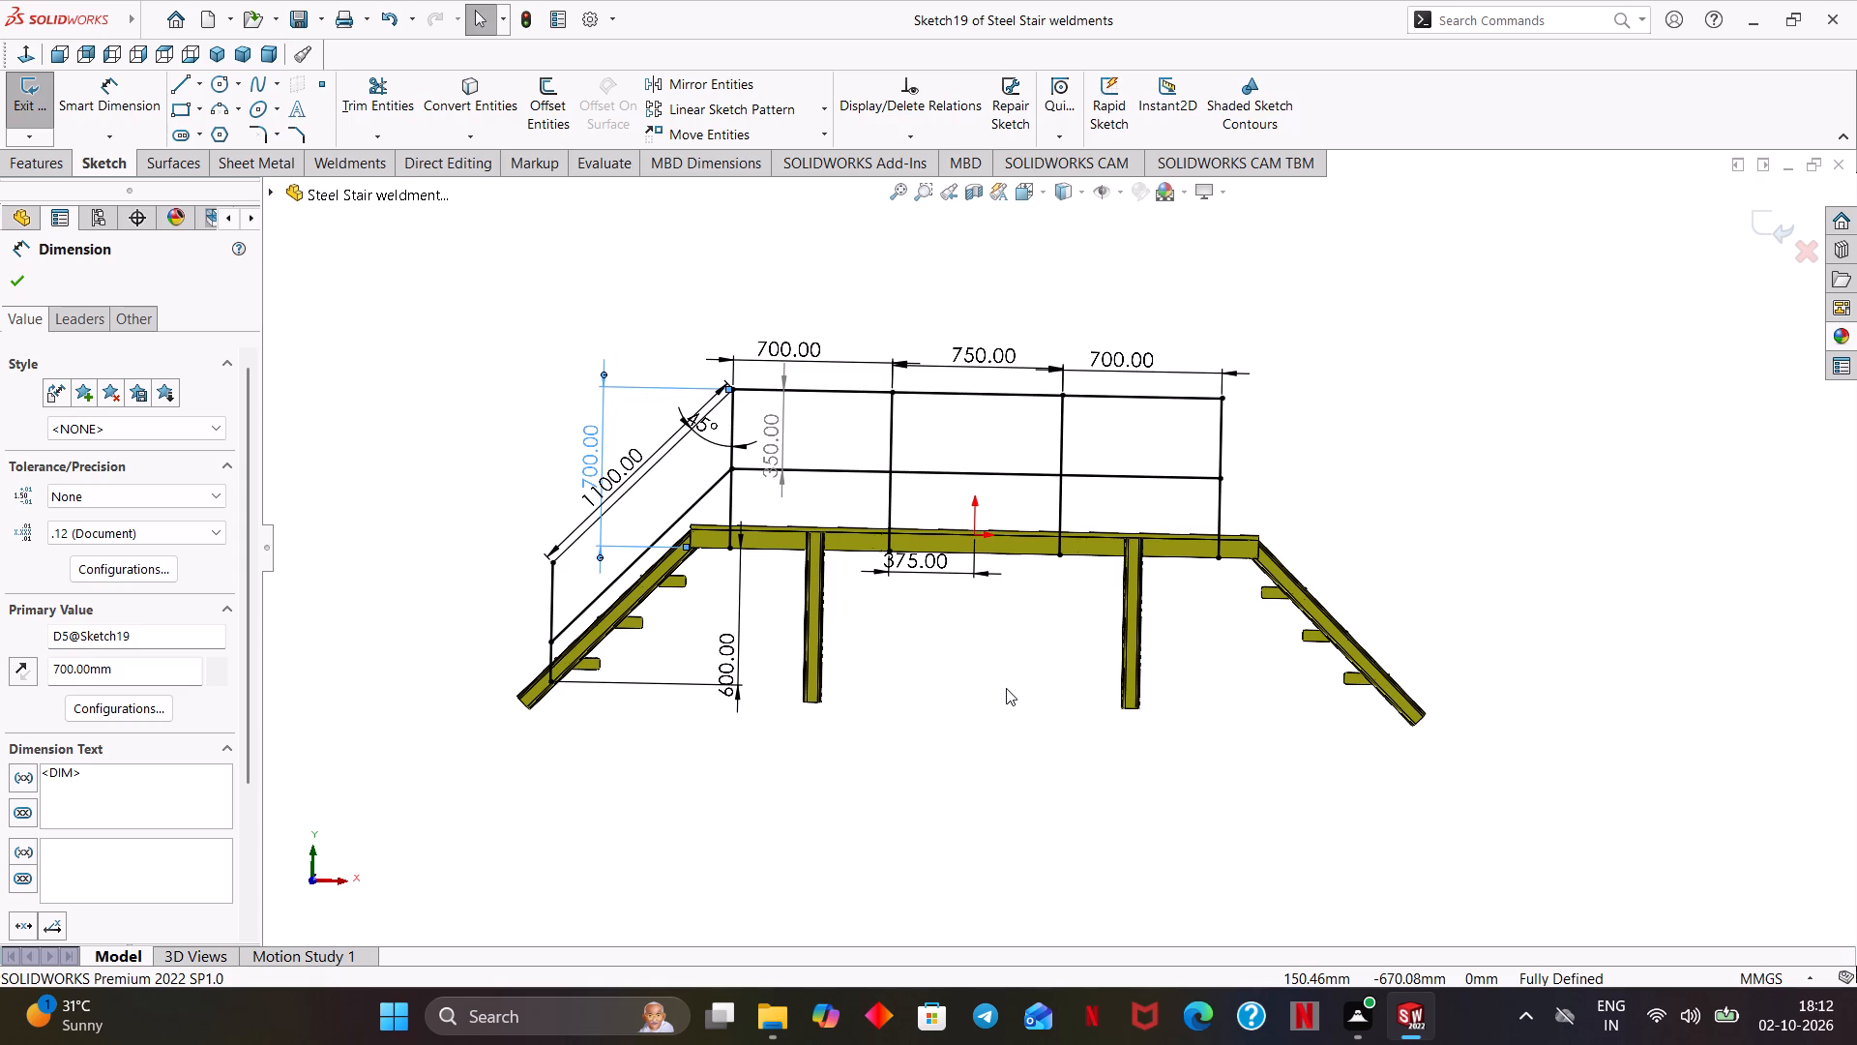
click(10, 277)
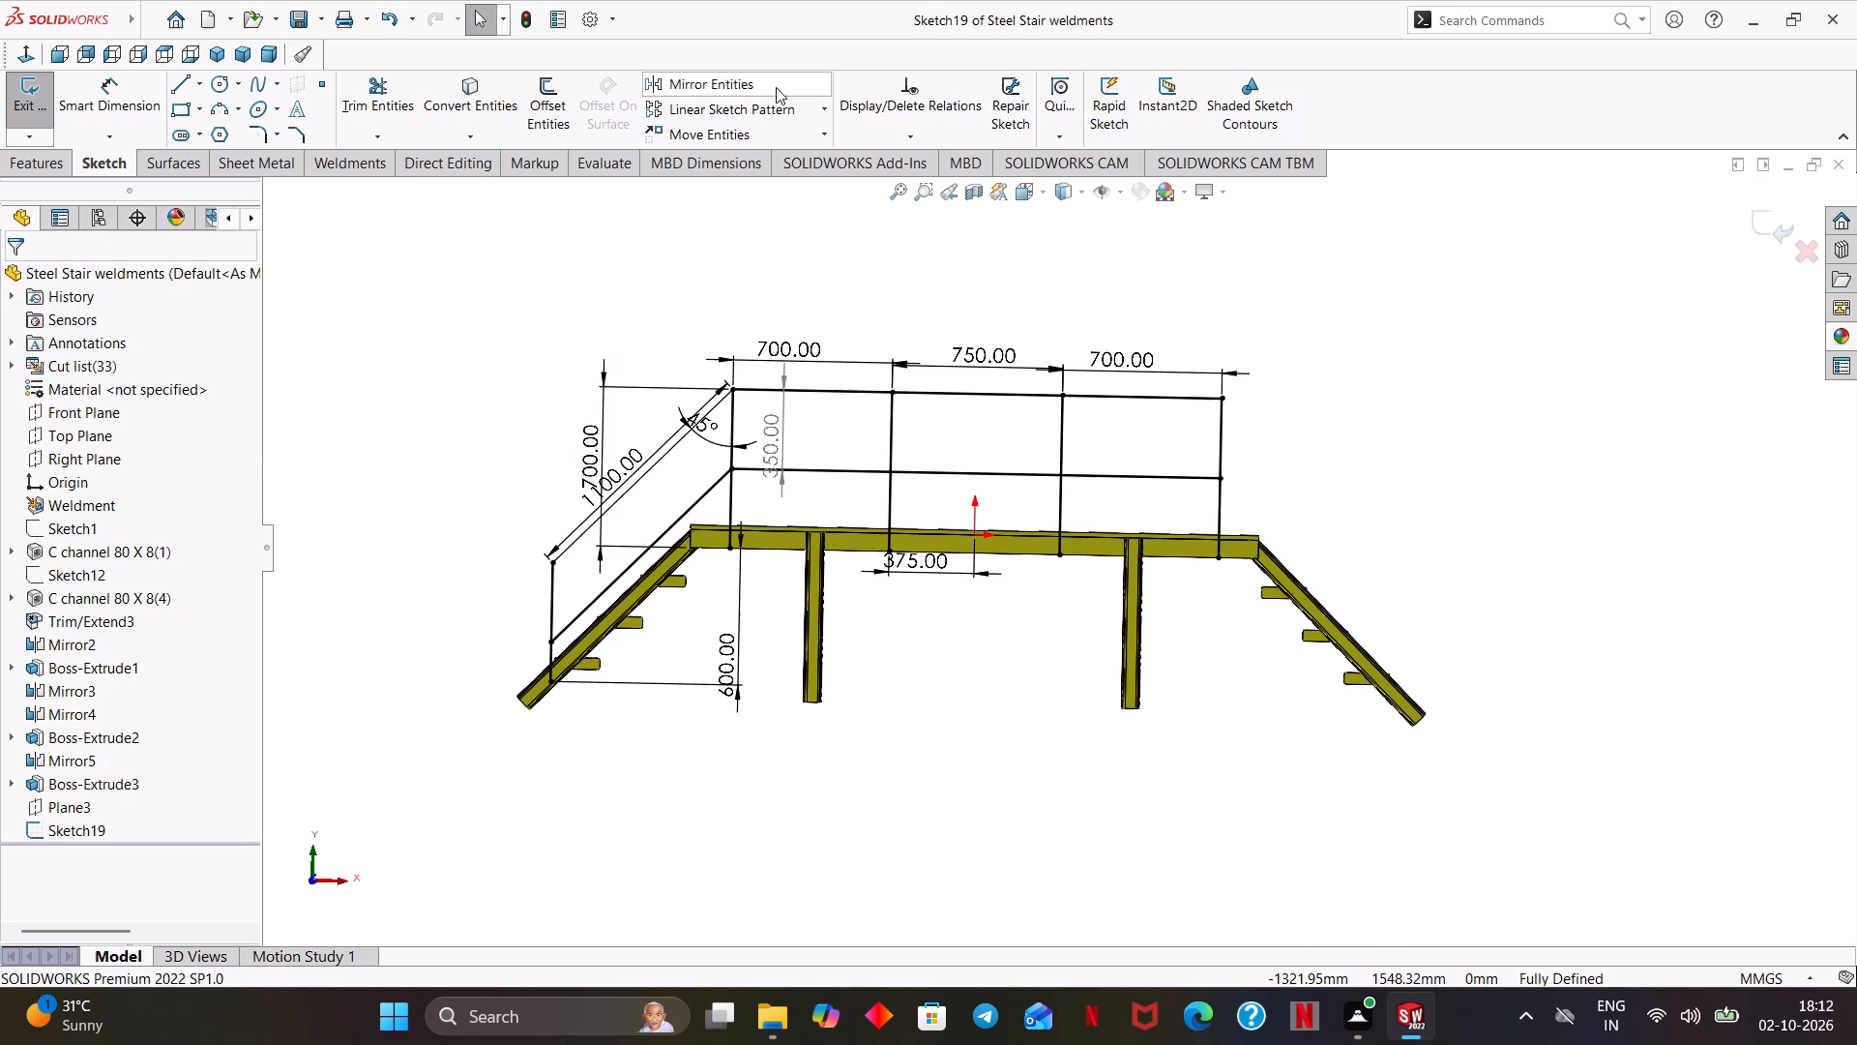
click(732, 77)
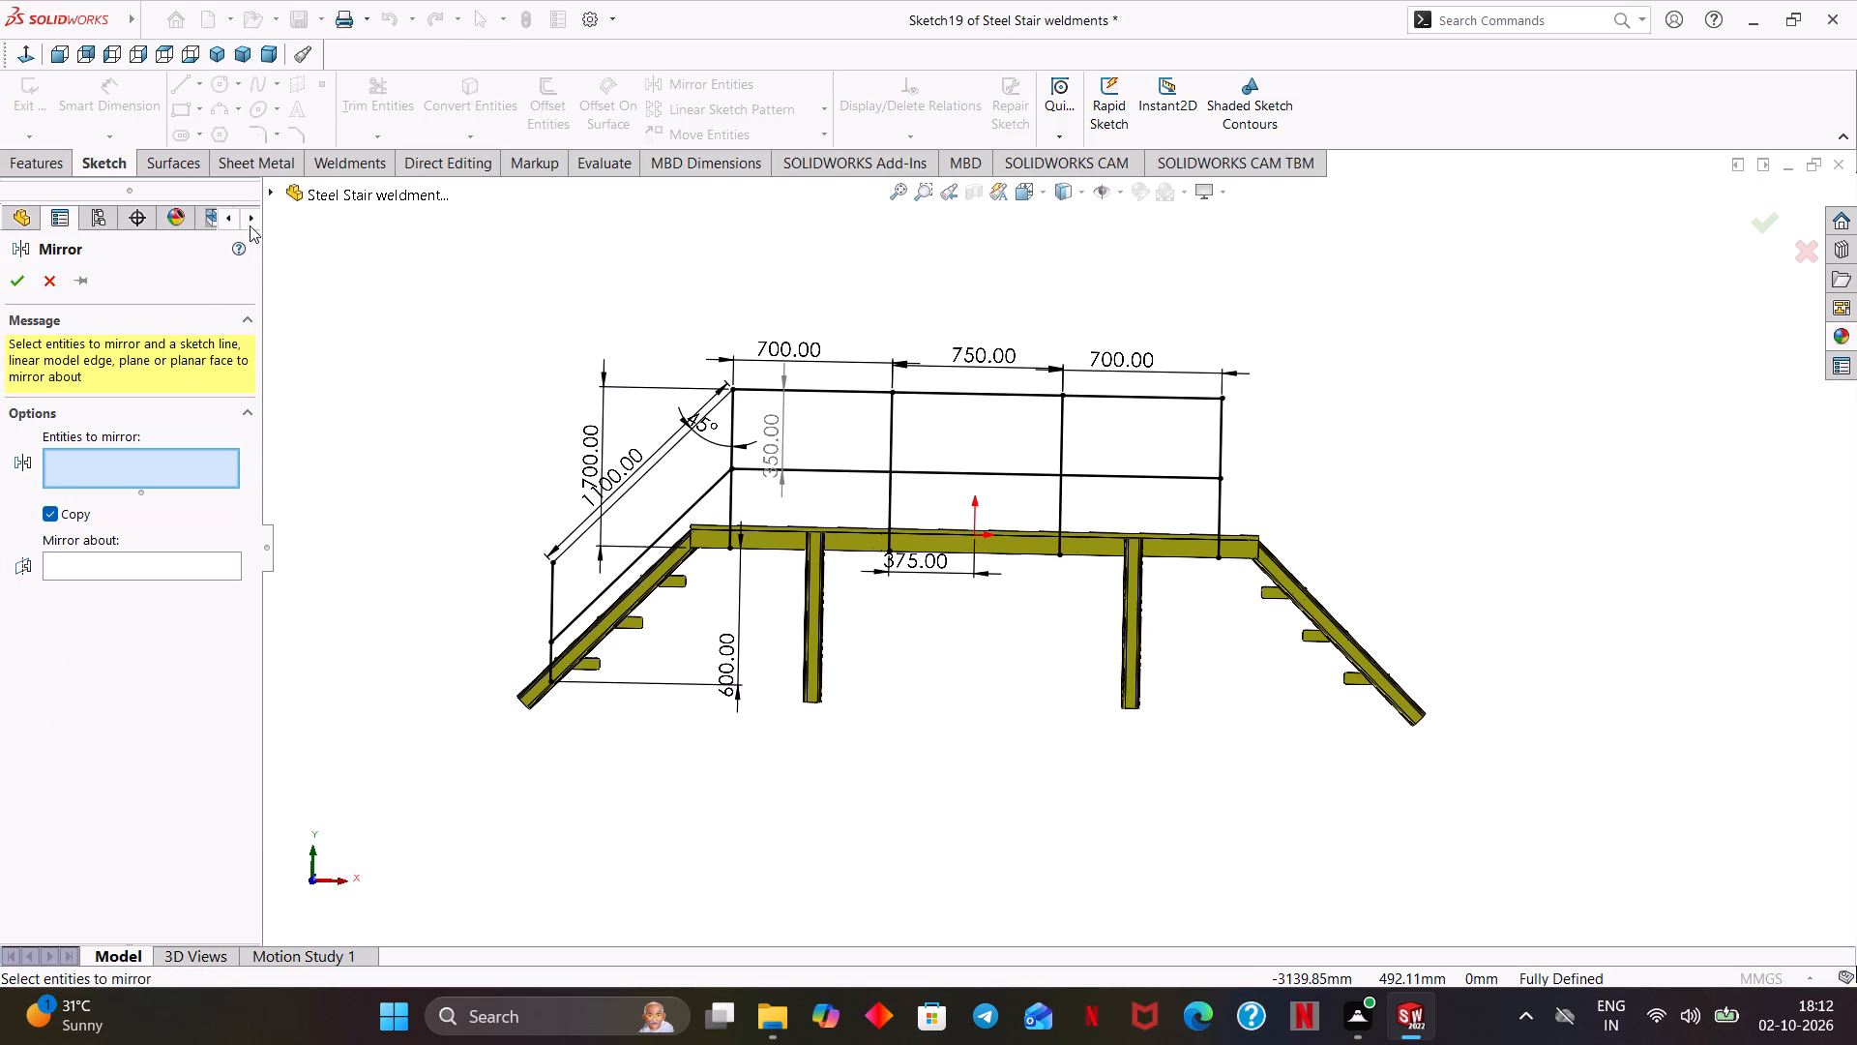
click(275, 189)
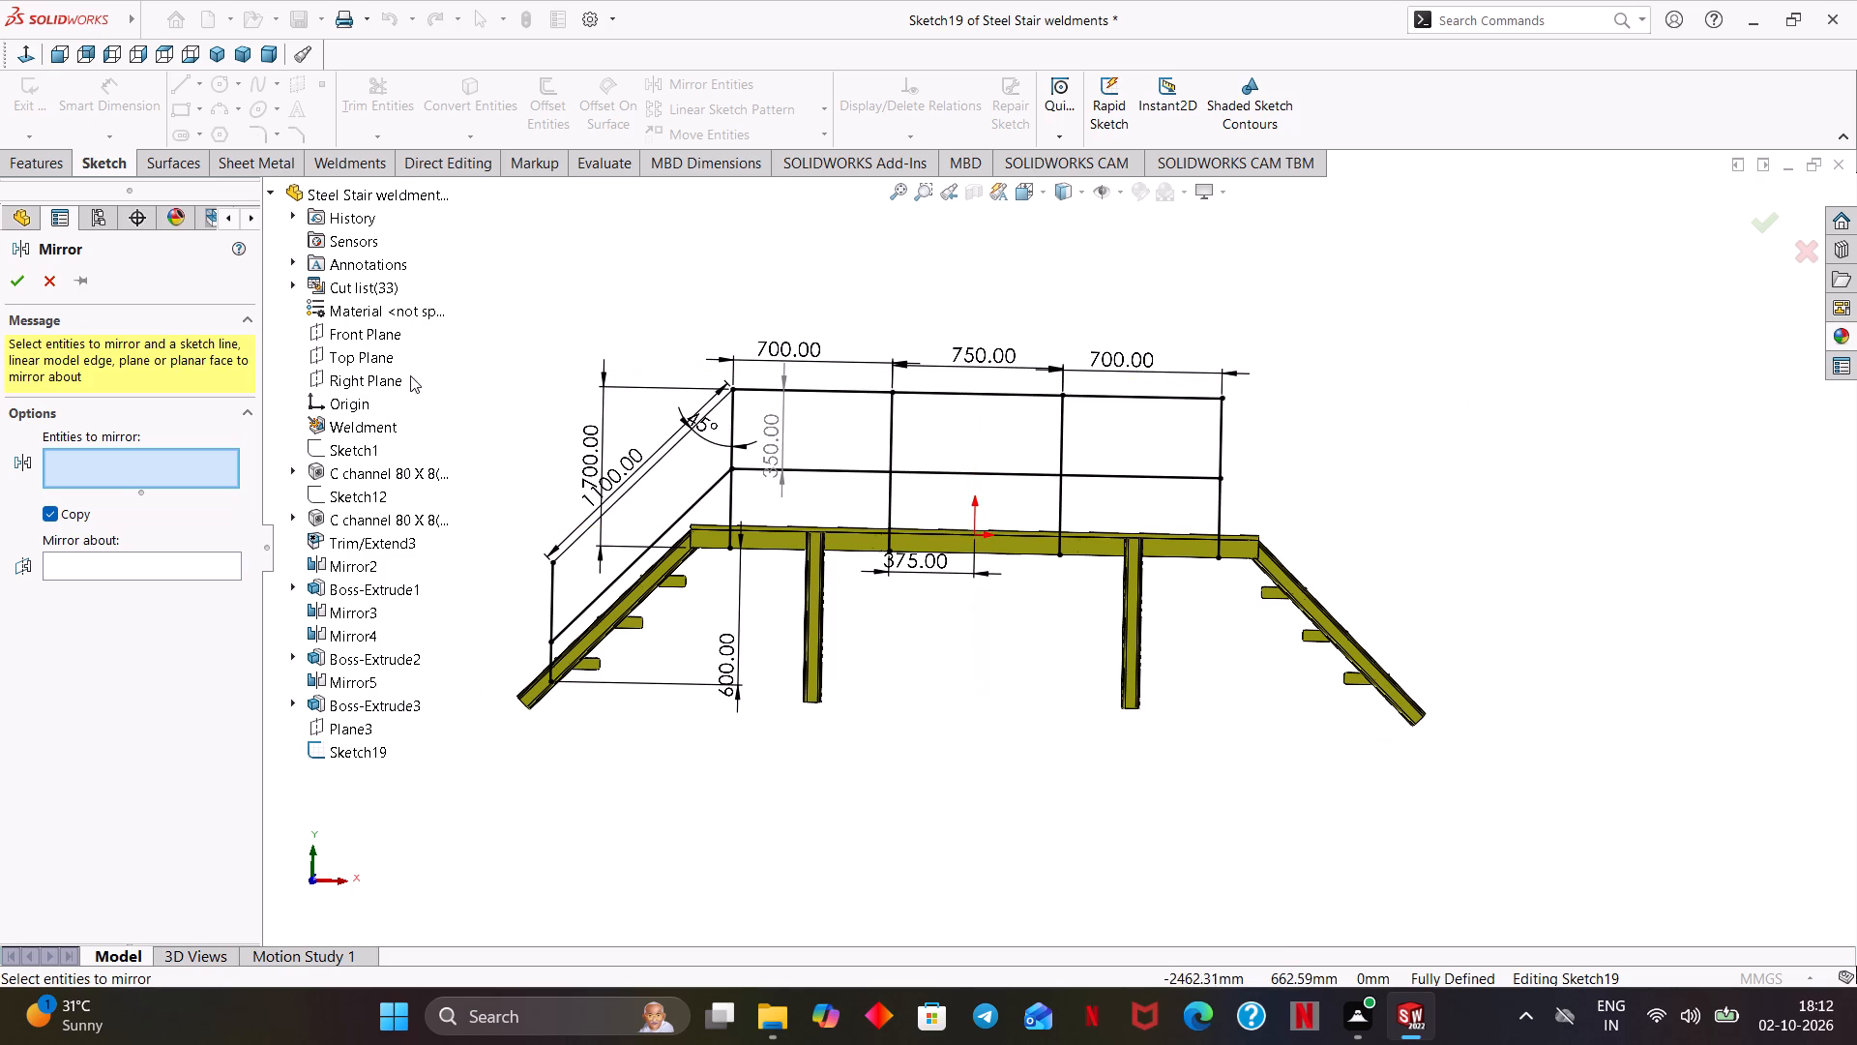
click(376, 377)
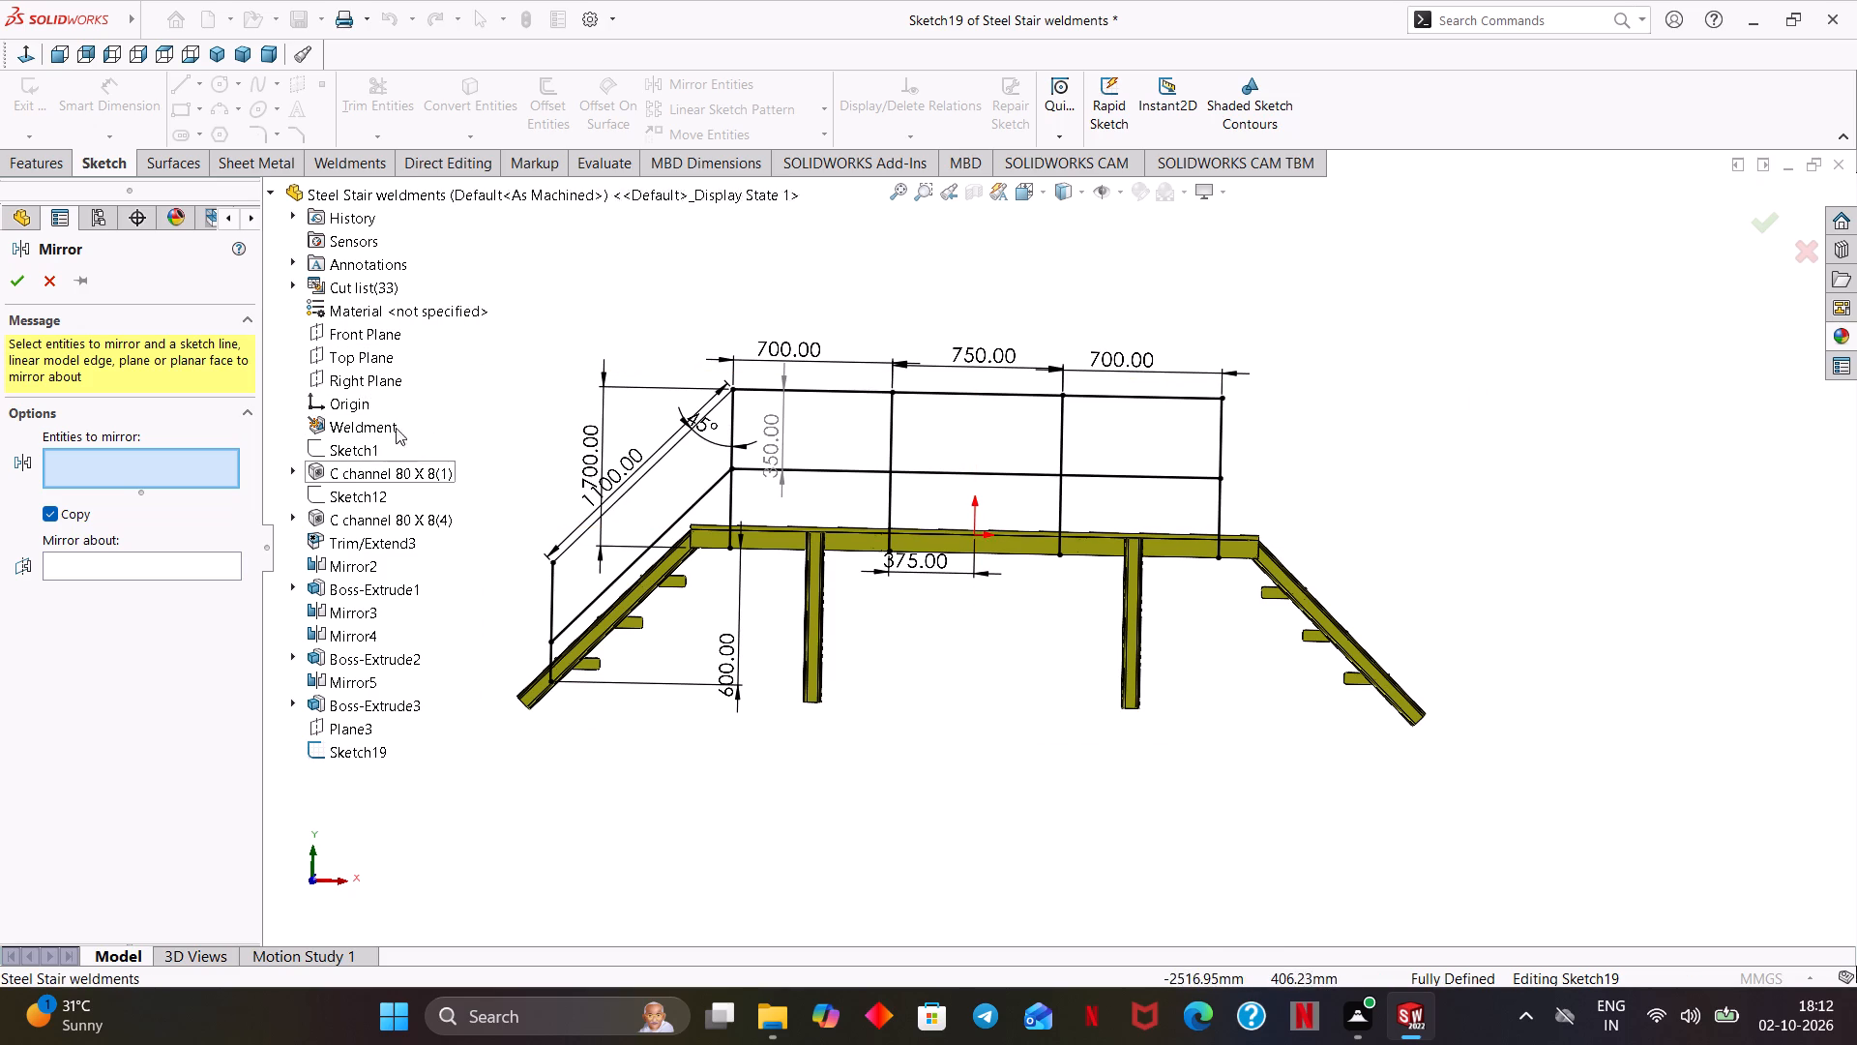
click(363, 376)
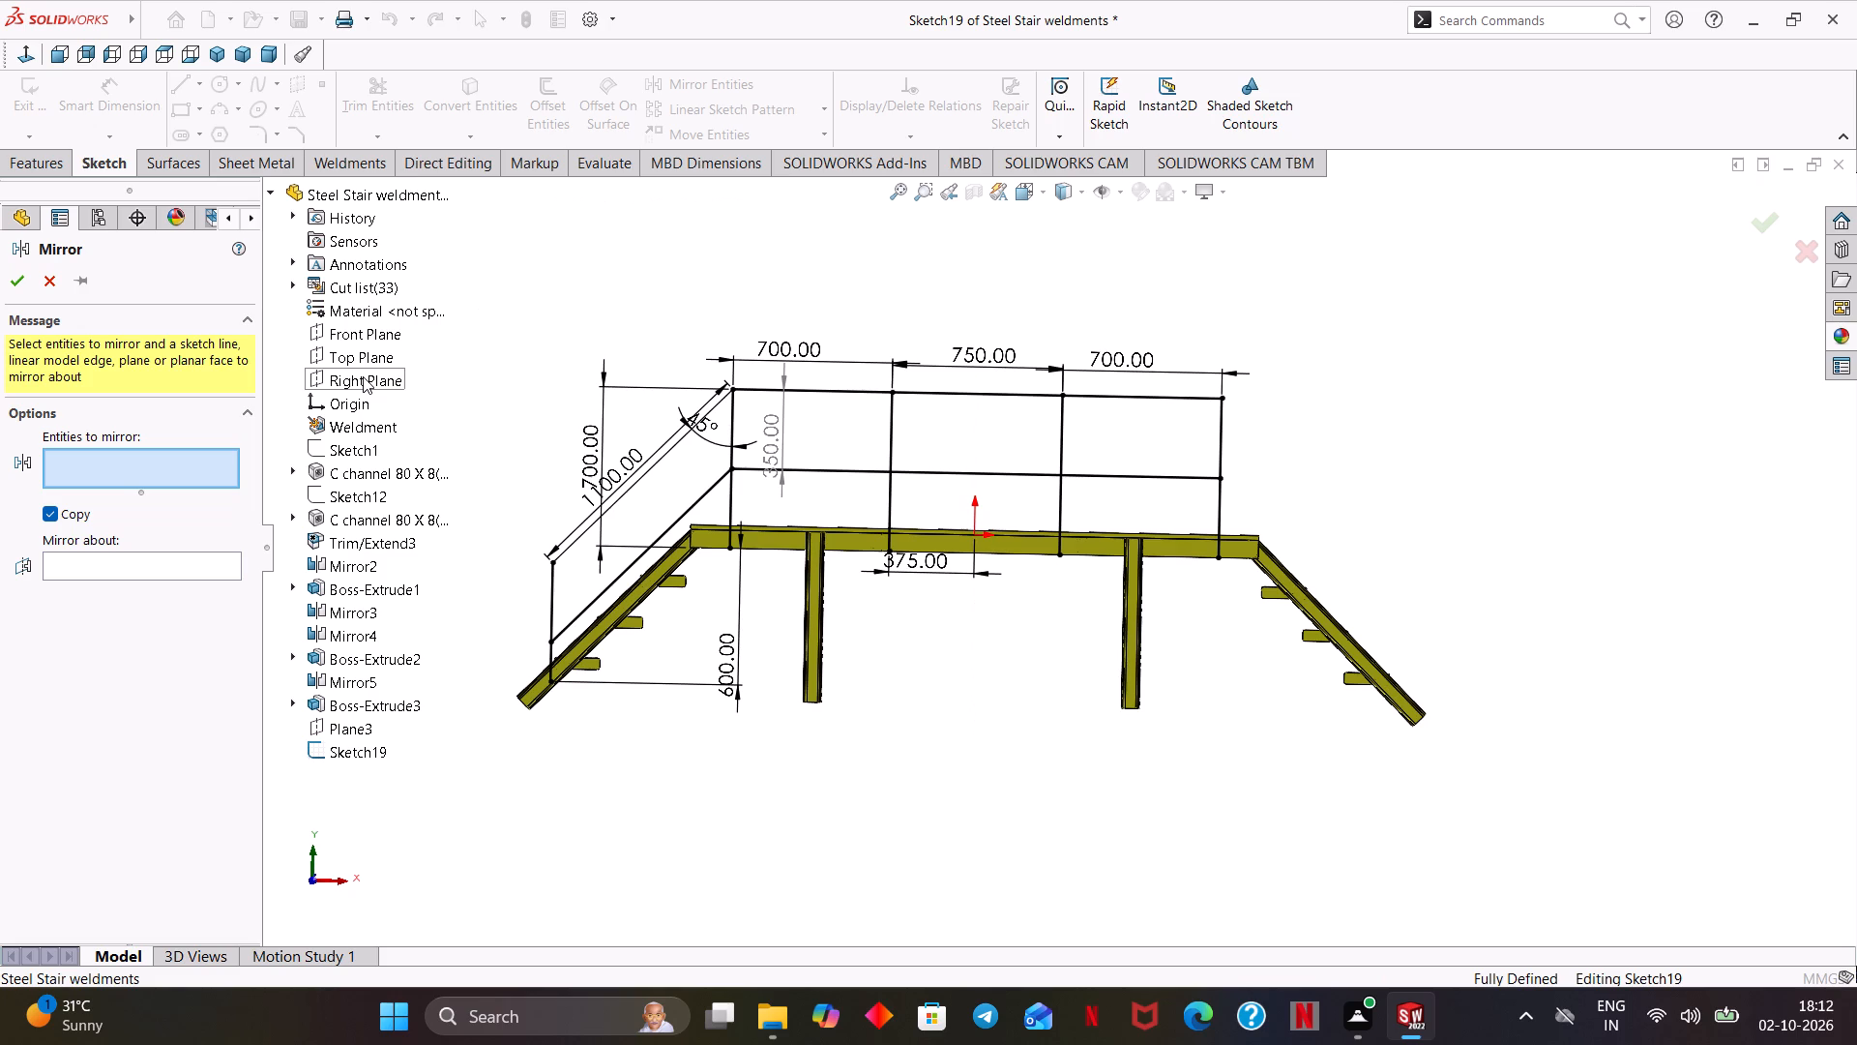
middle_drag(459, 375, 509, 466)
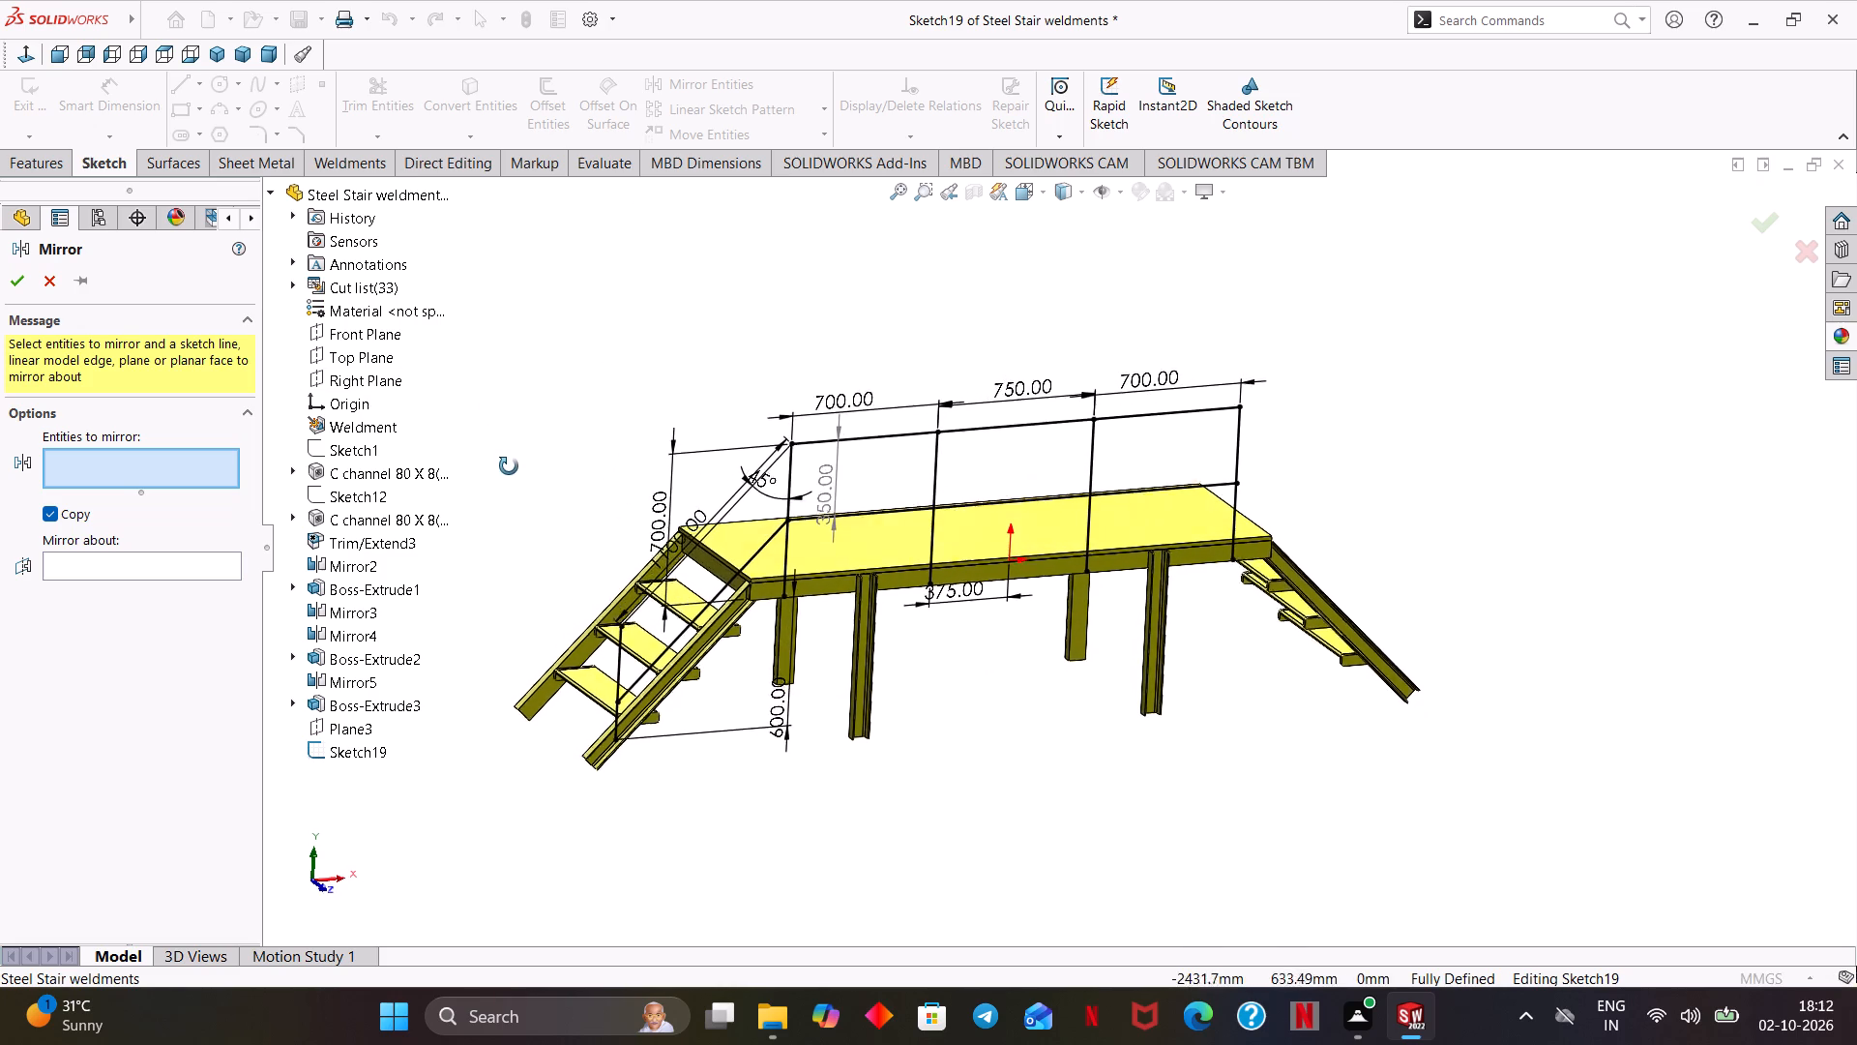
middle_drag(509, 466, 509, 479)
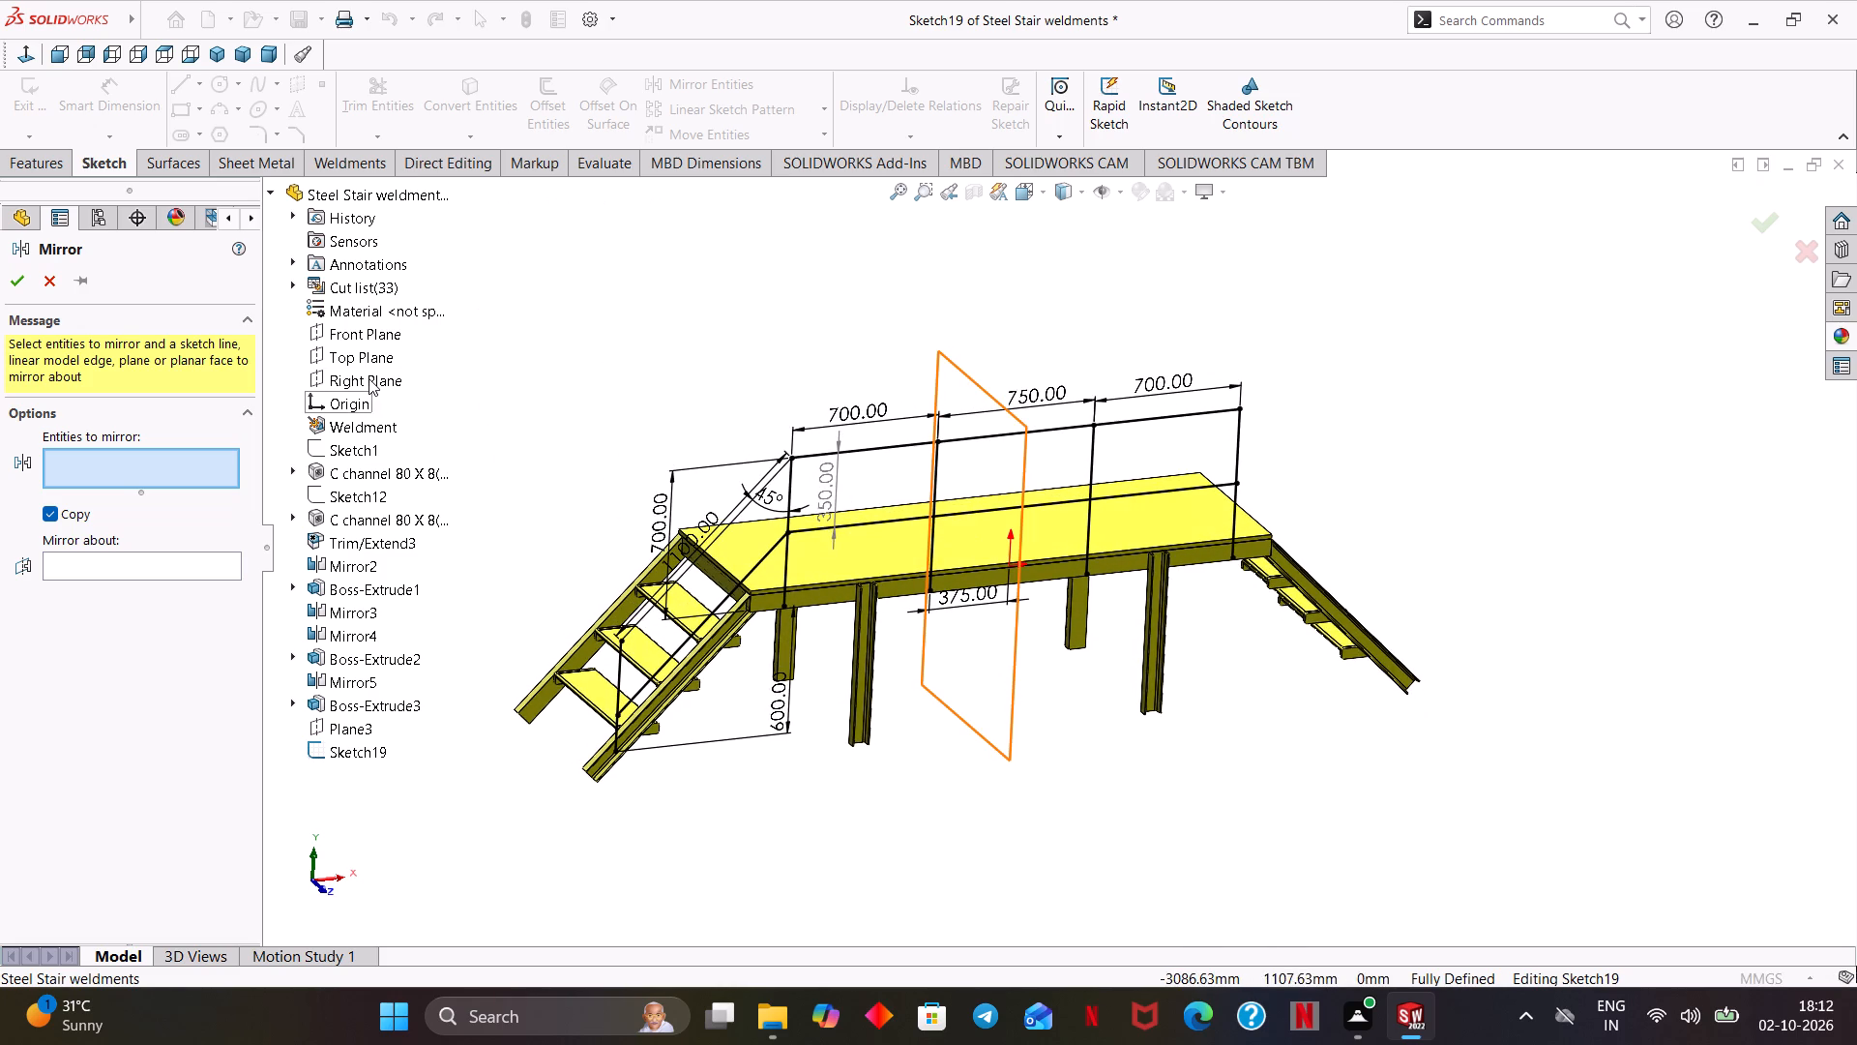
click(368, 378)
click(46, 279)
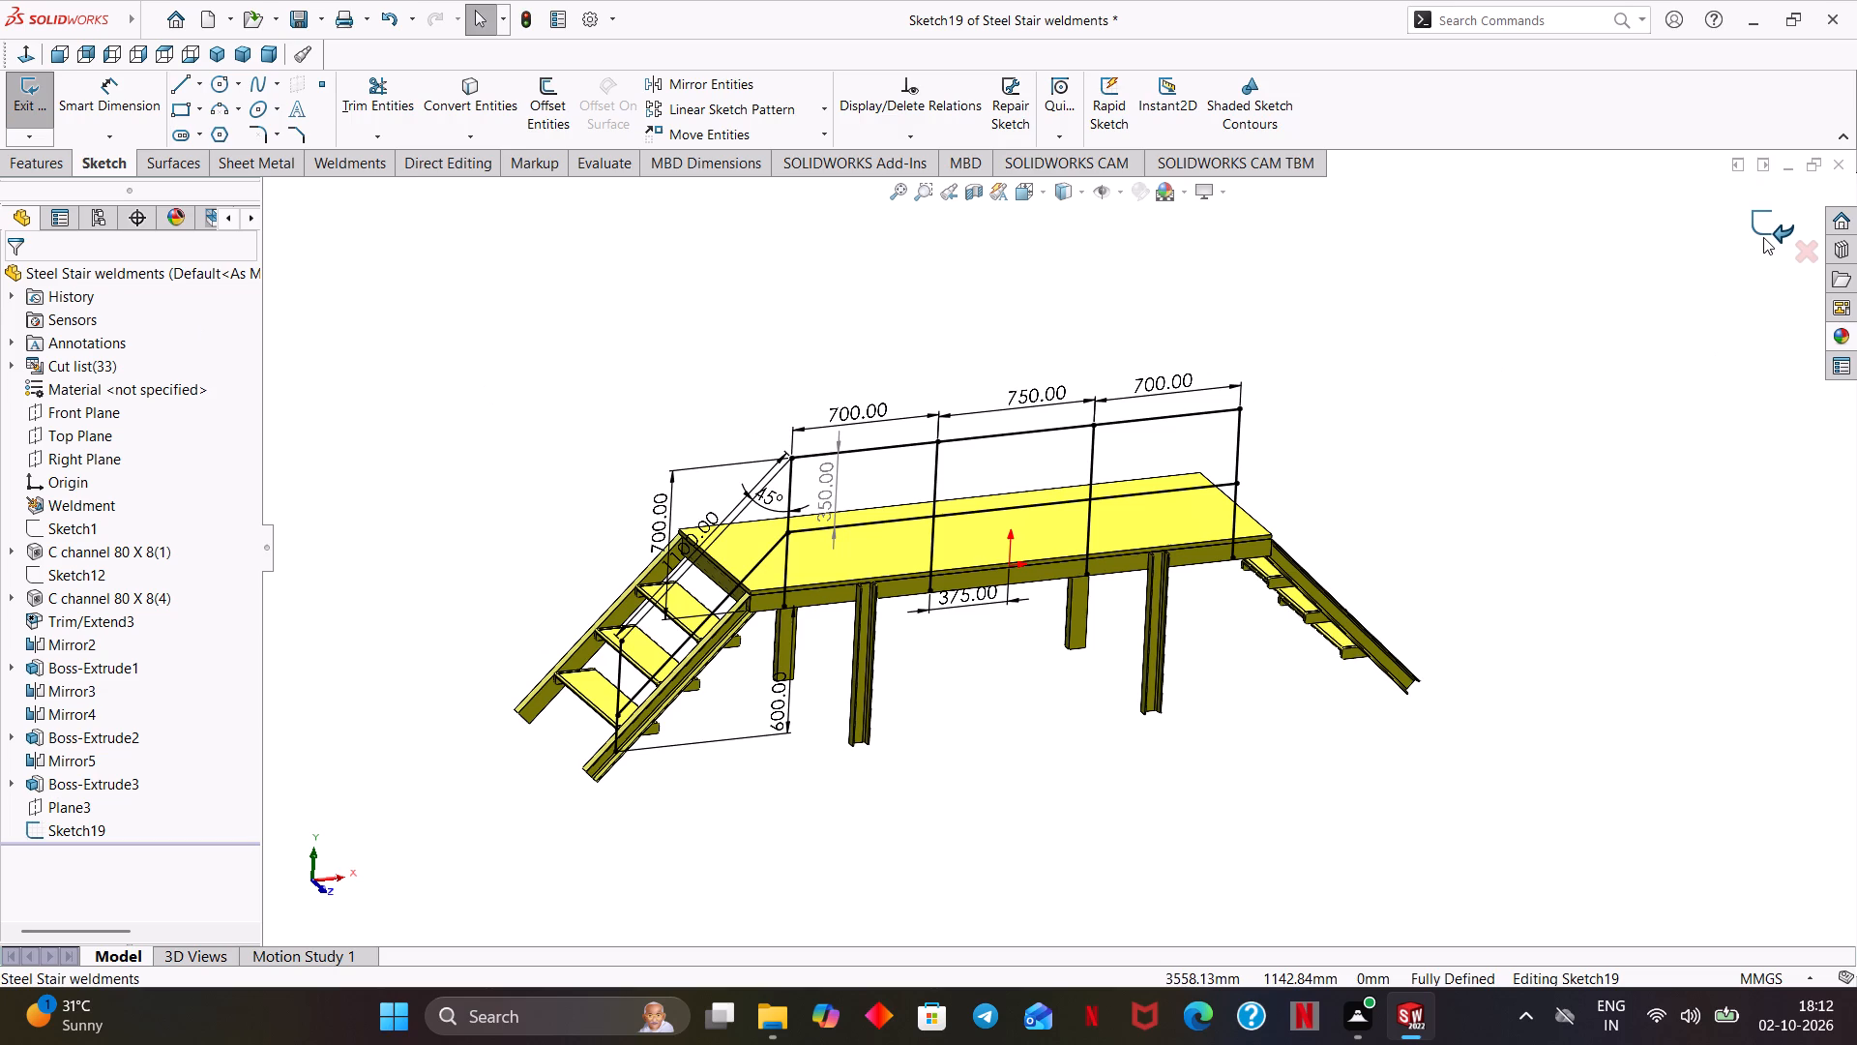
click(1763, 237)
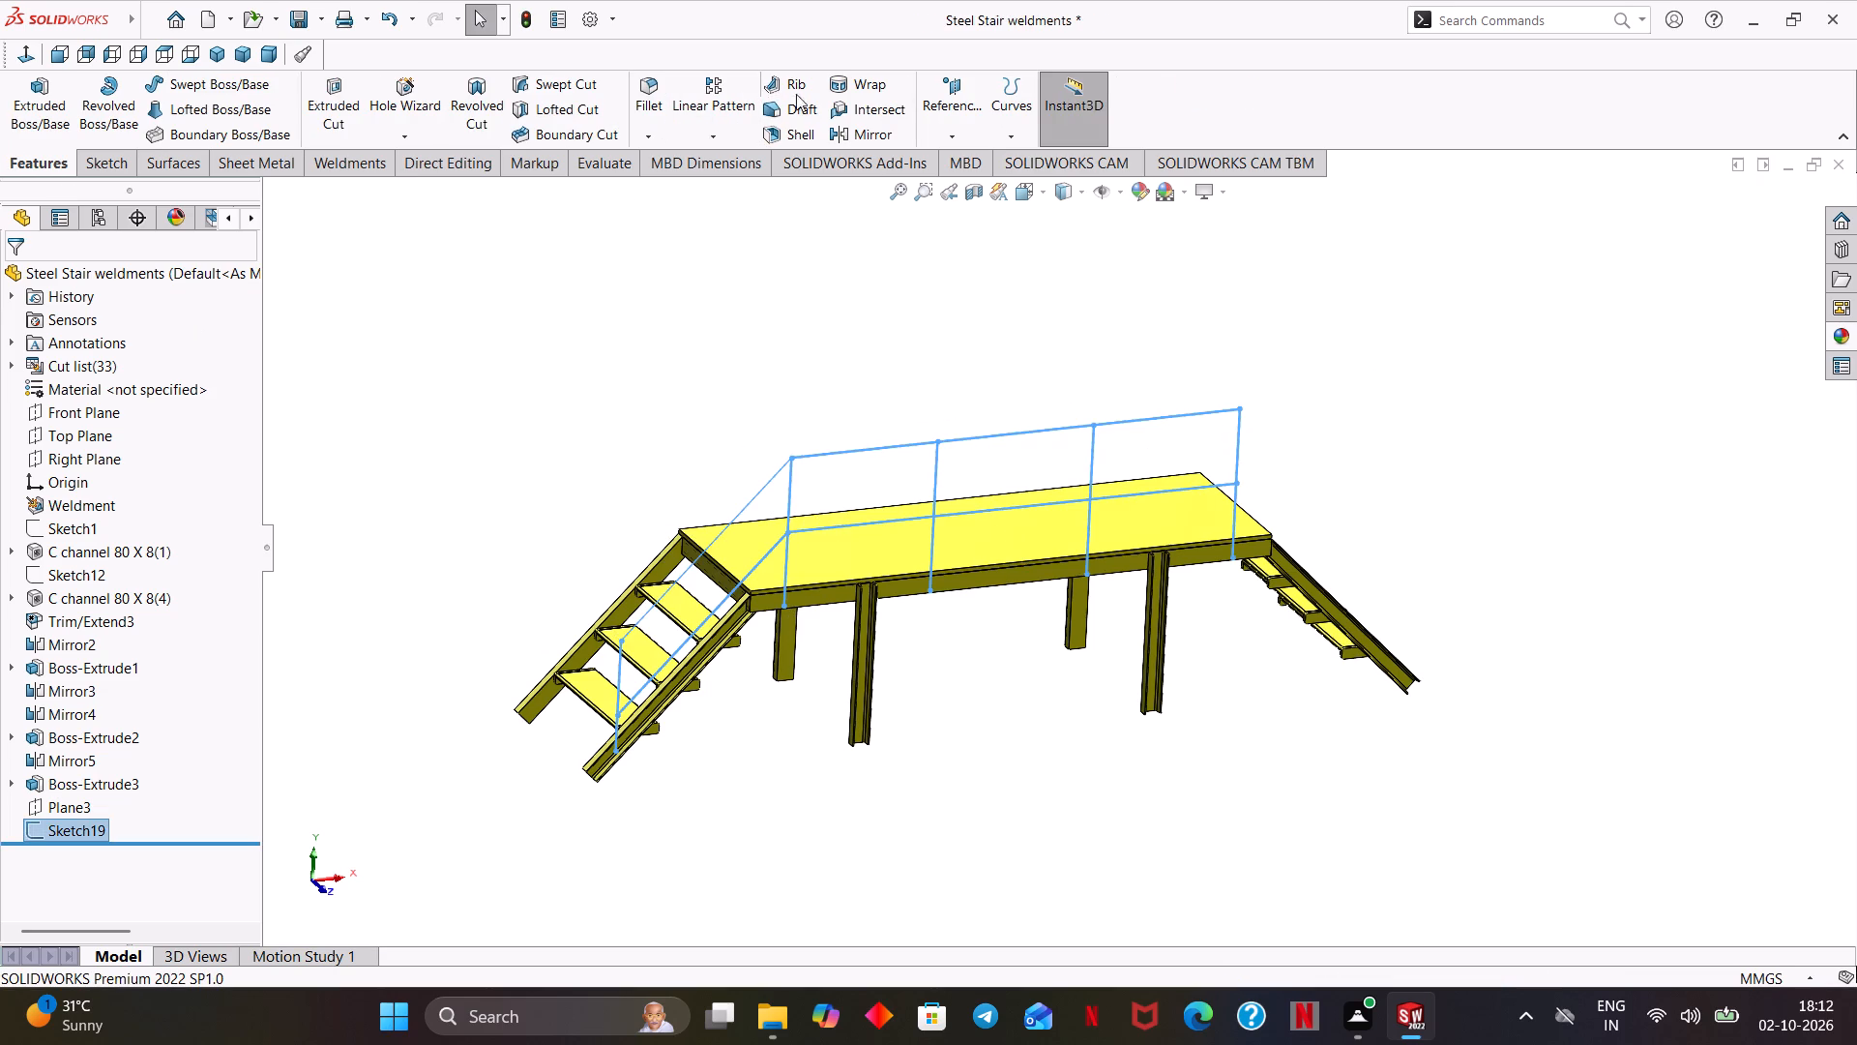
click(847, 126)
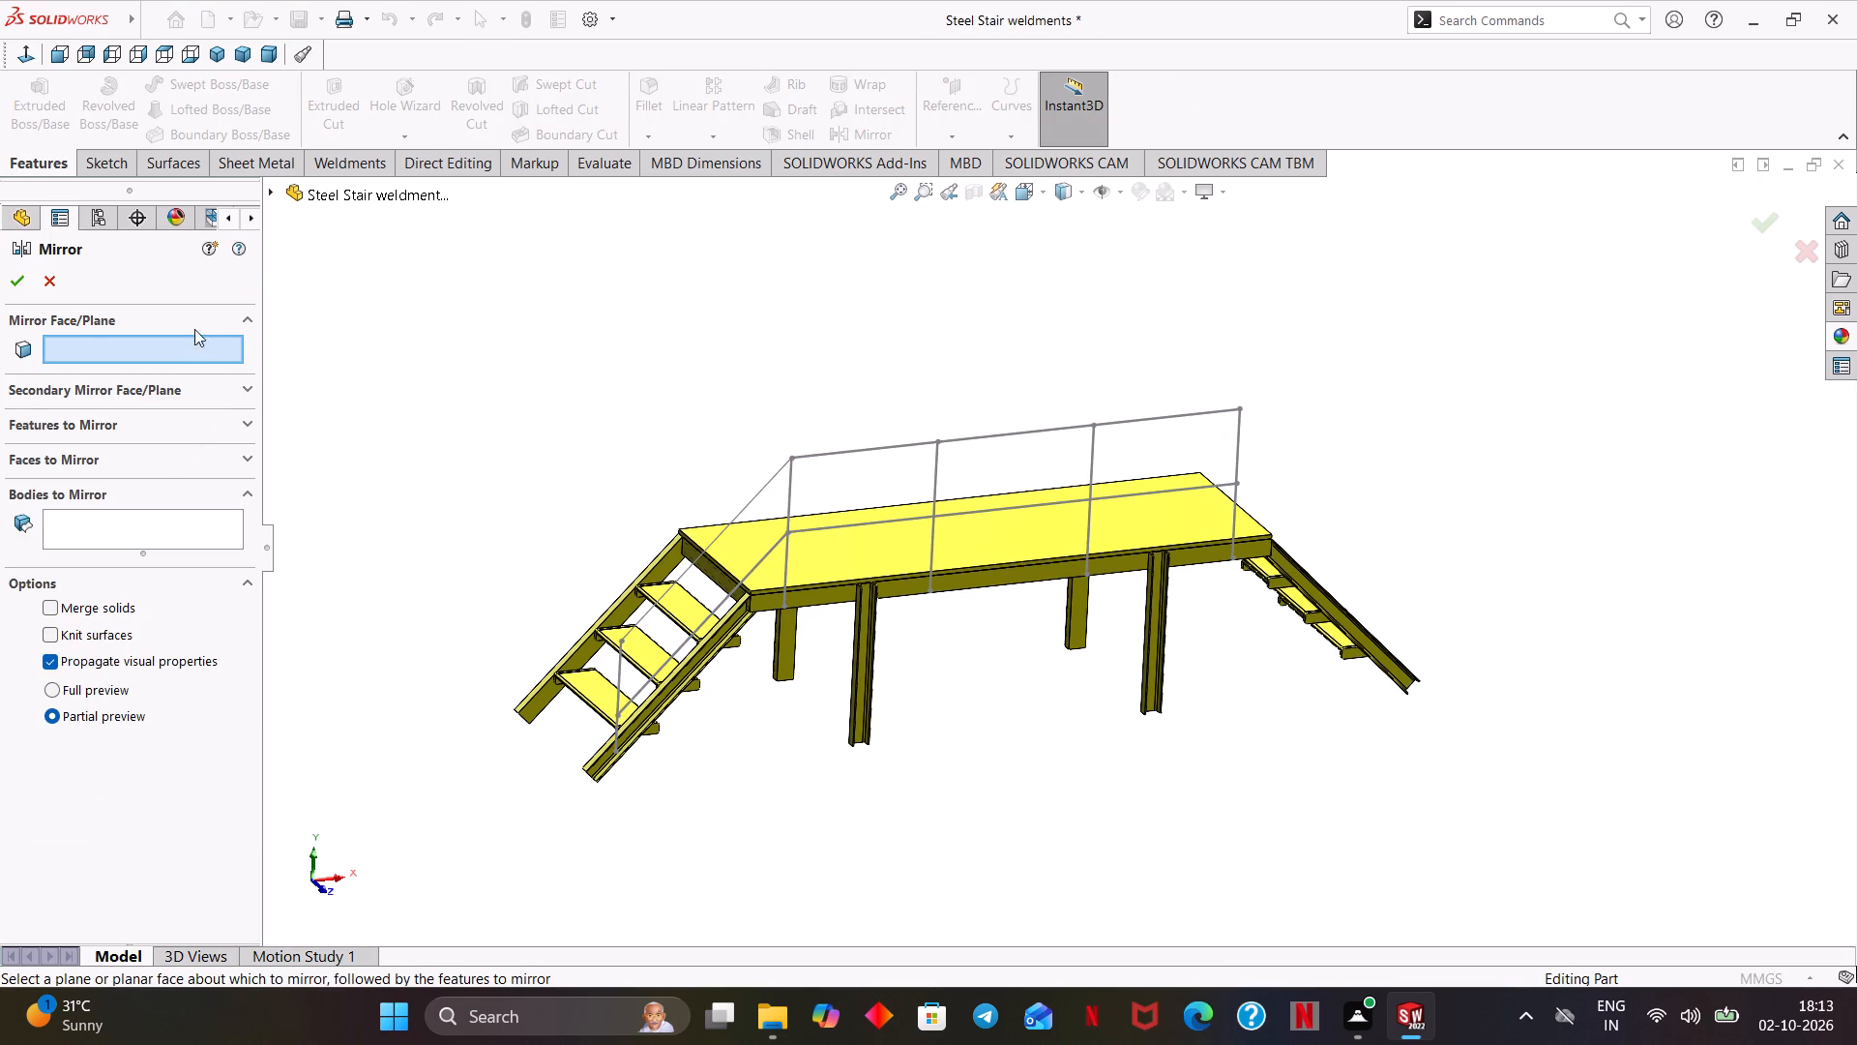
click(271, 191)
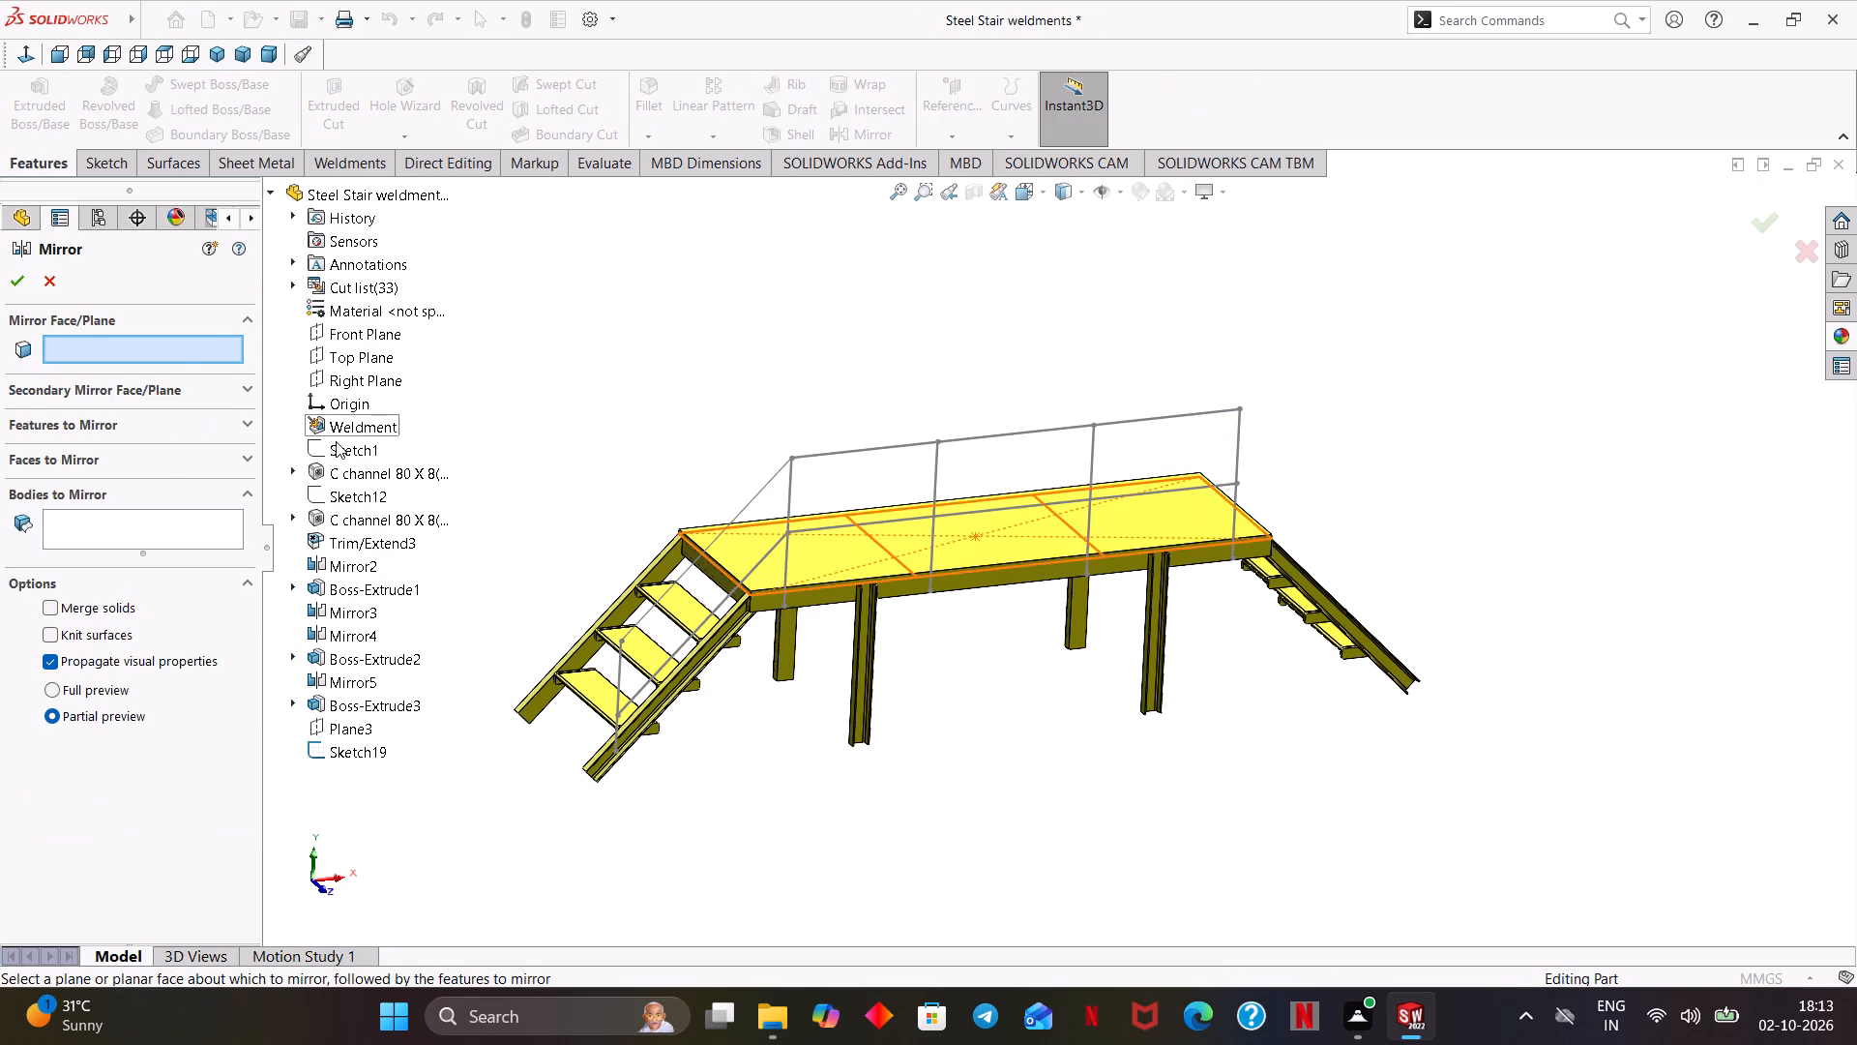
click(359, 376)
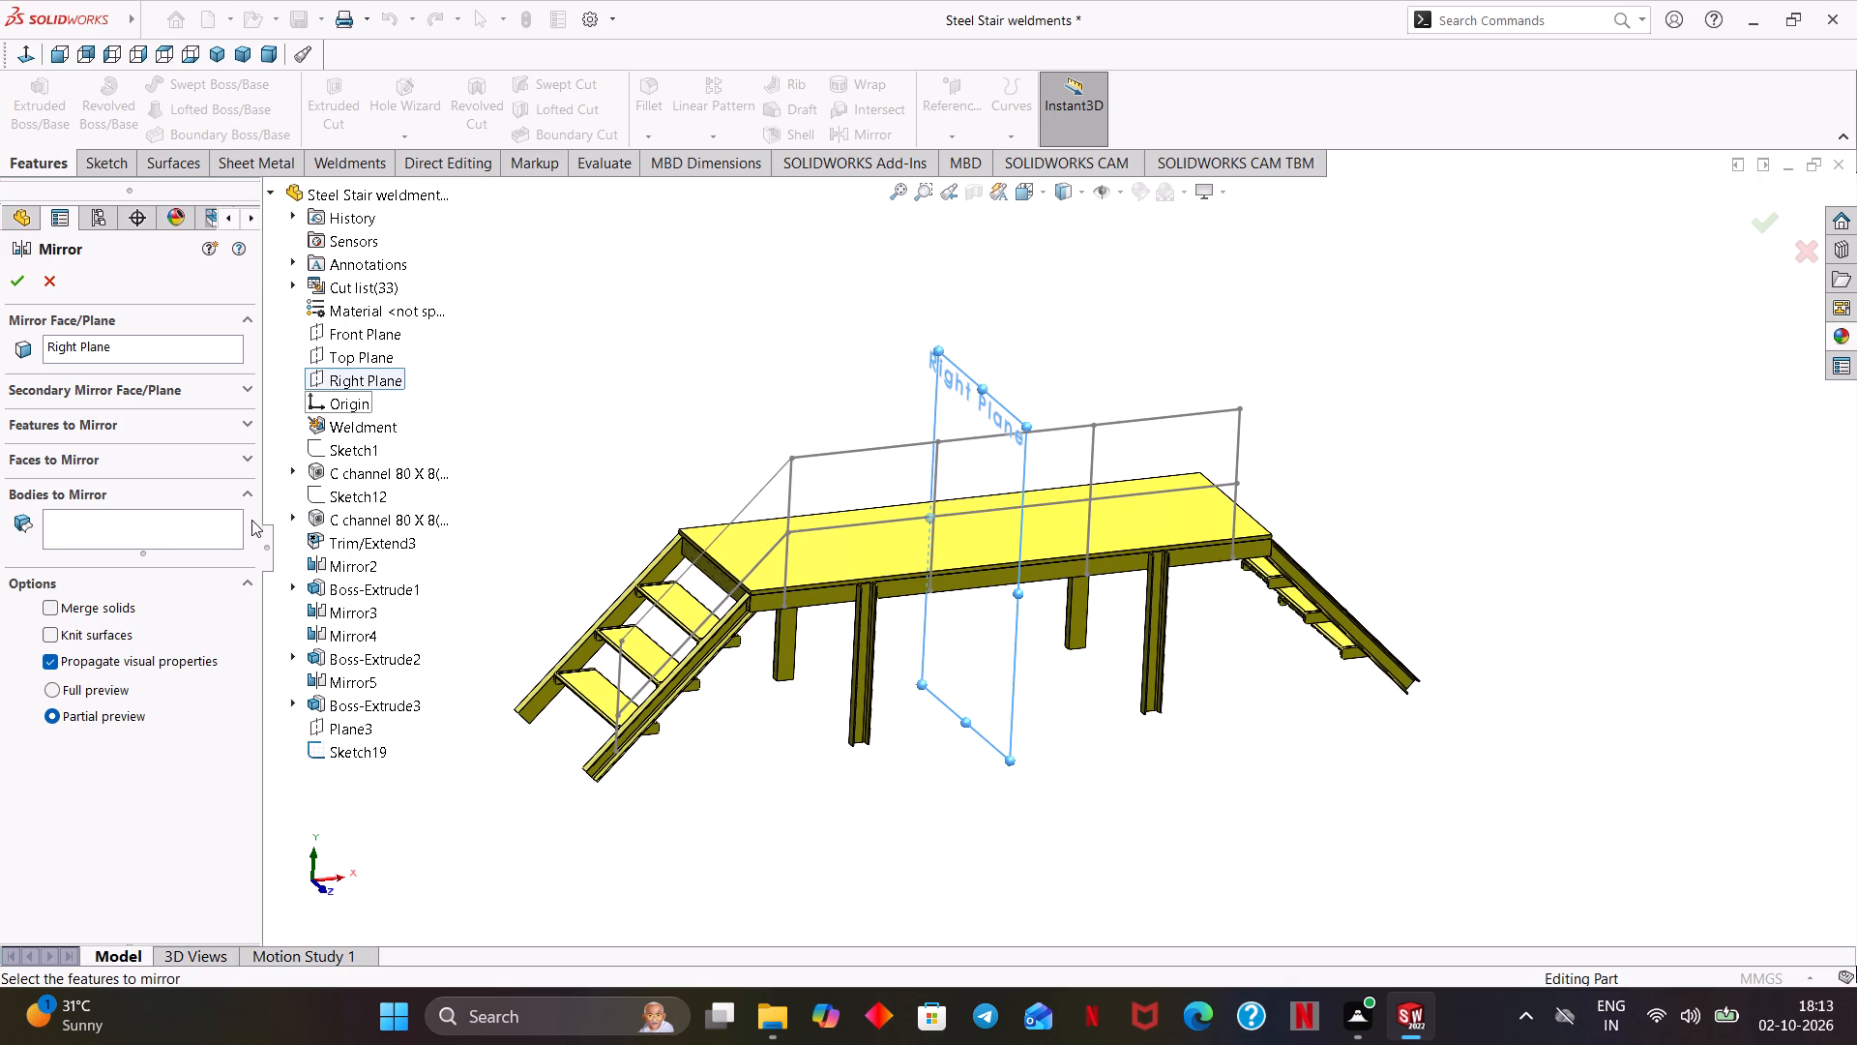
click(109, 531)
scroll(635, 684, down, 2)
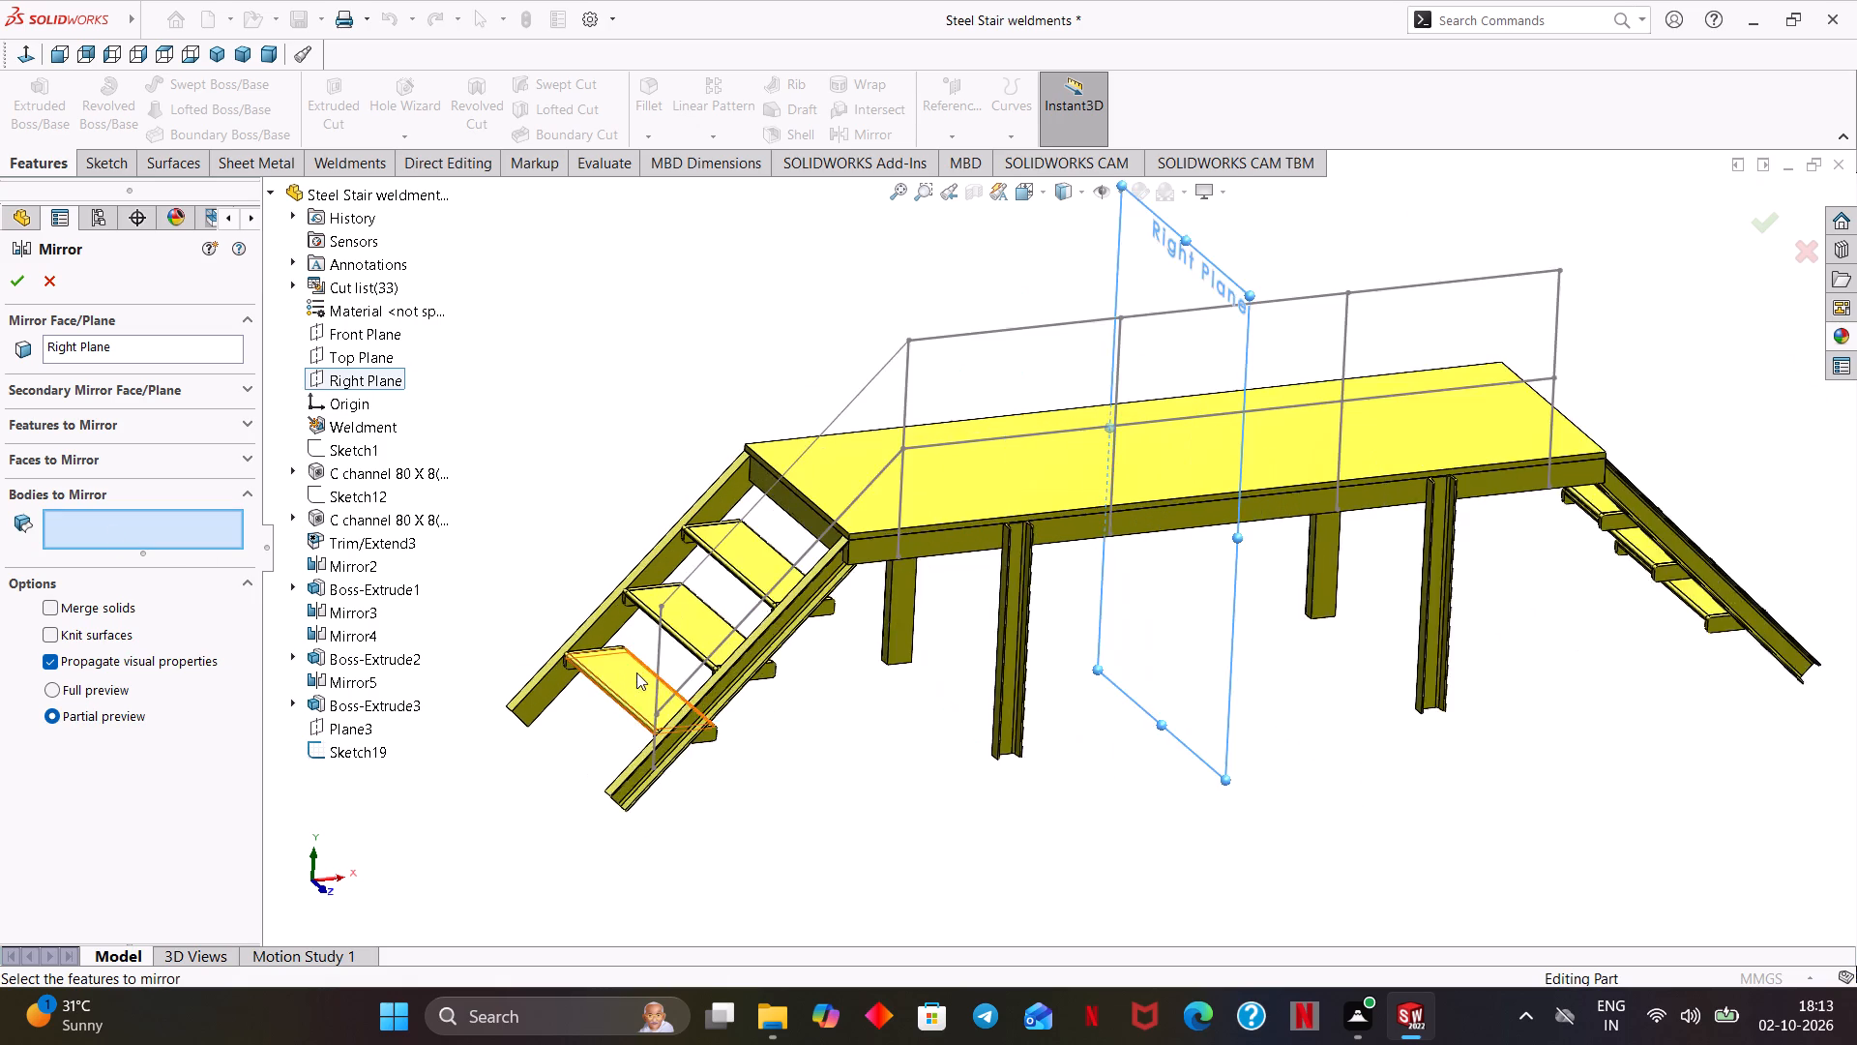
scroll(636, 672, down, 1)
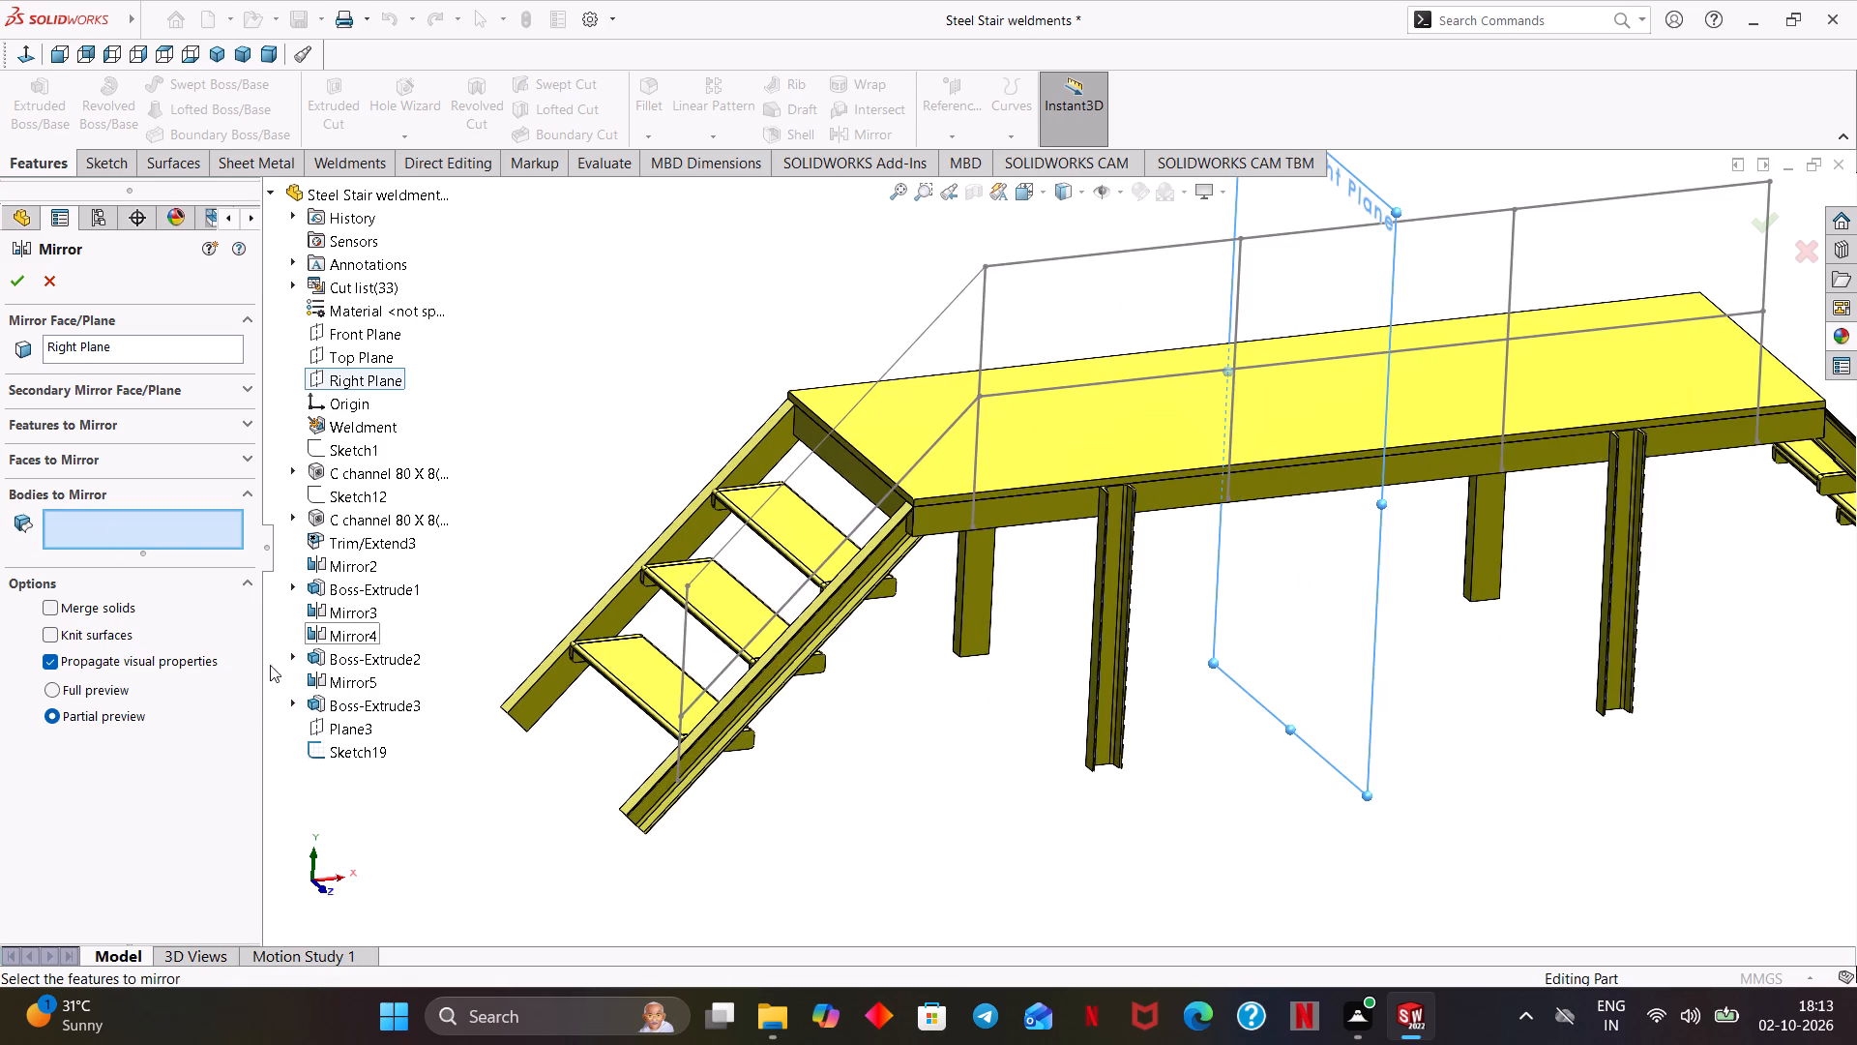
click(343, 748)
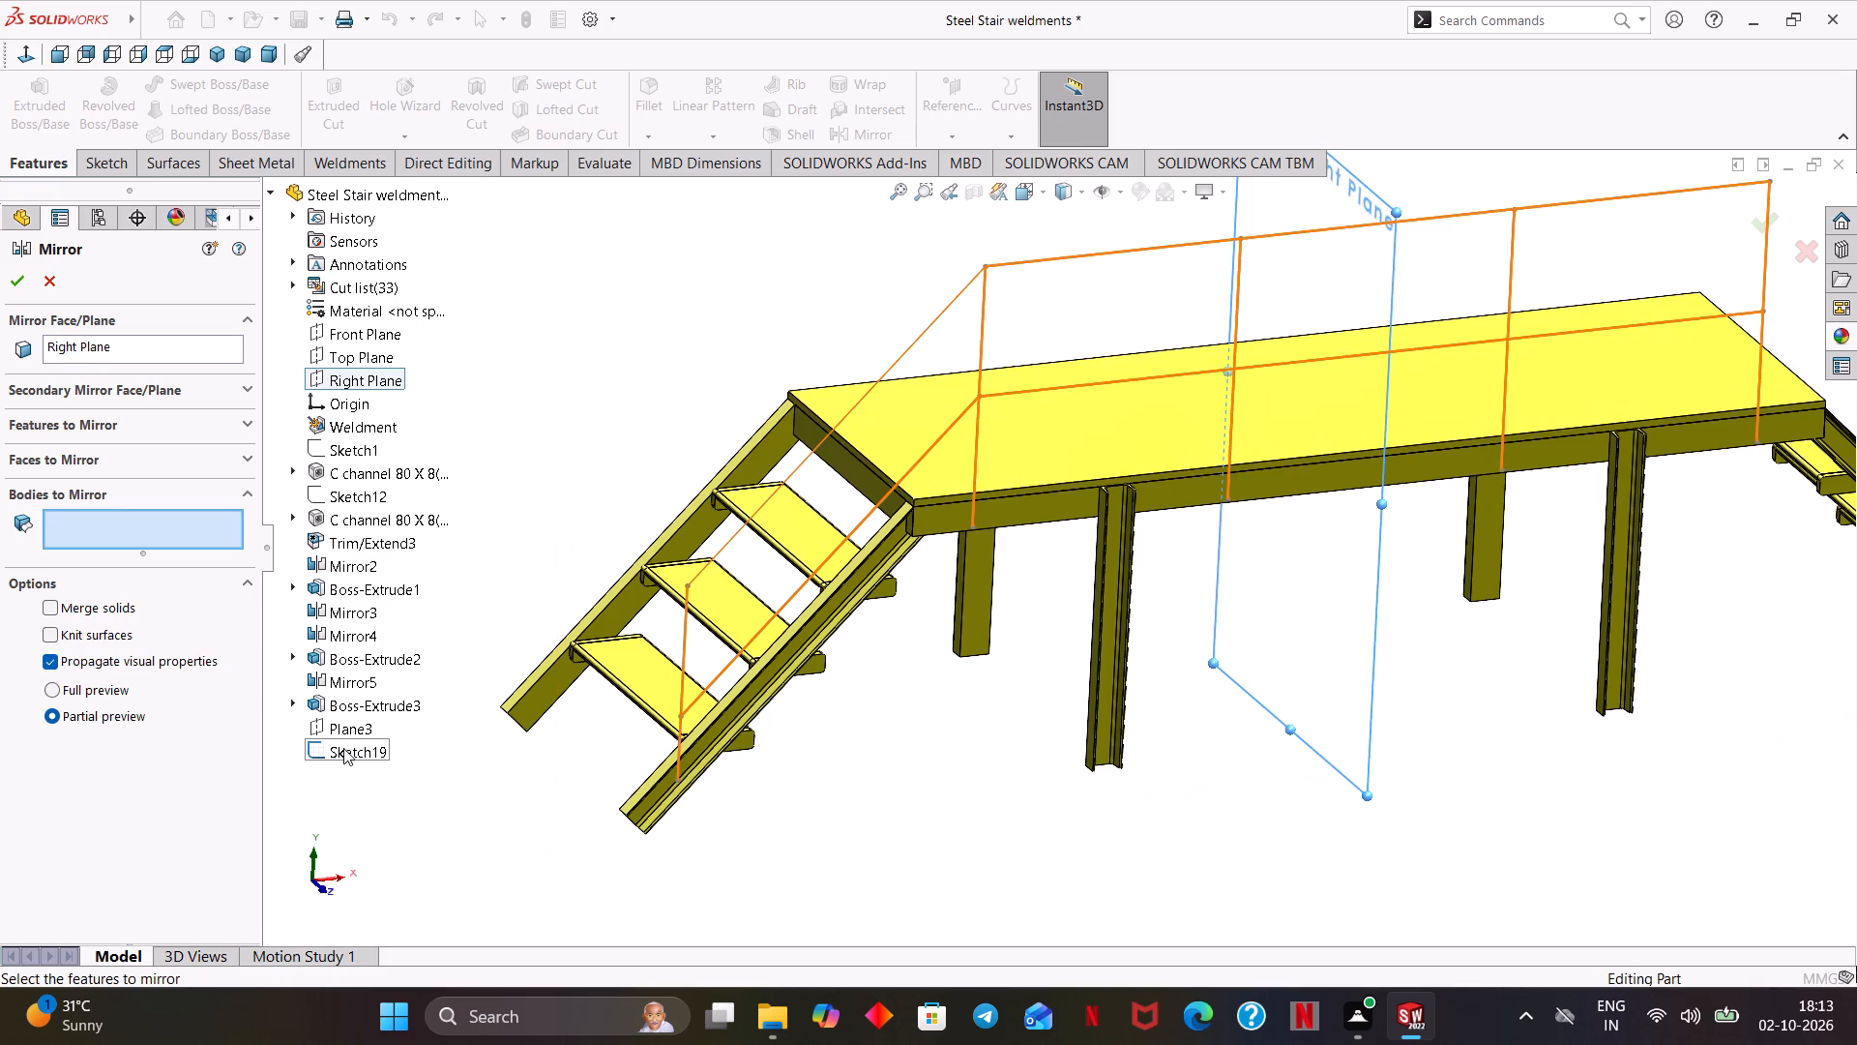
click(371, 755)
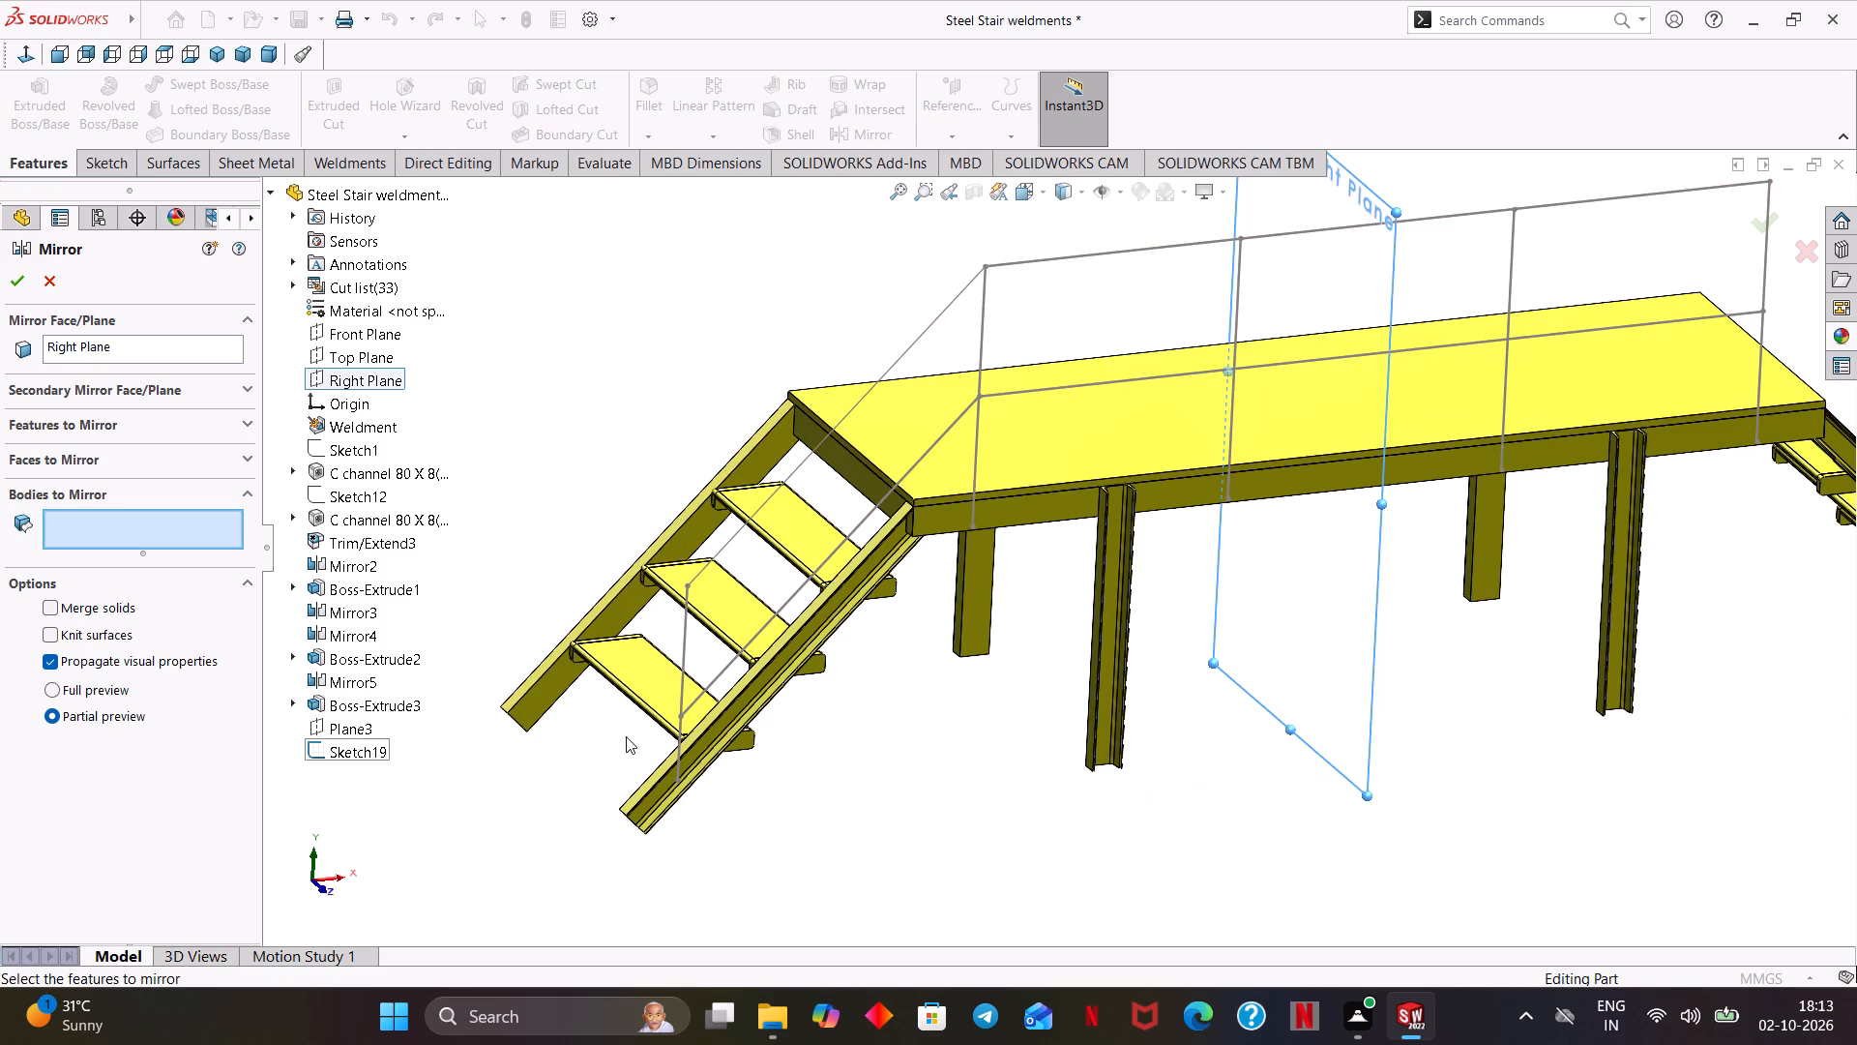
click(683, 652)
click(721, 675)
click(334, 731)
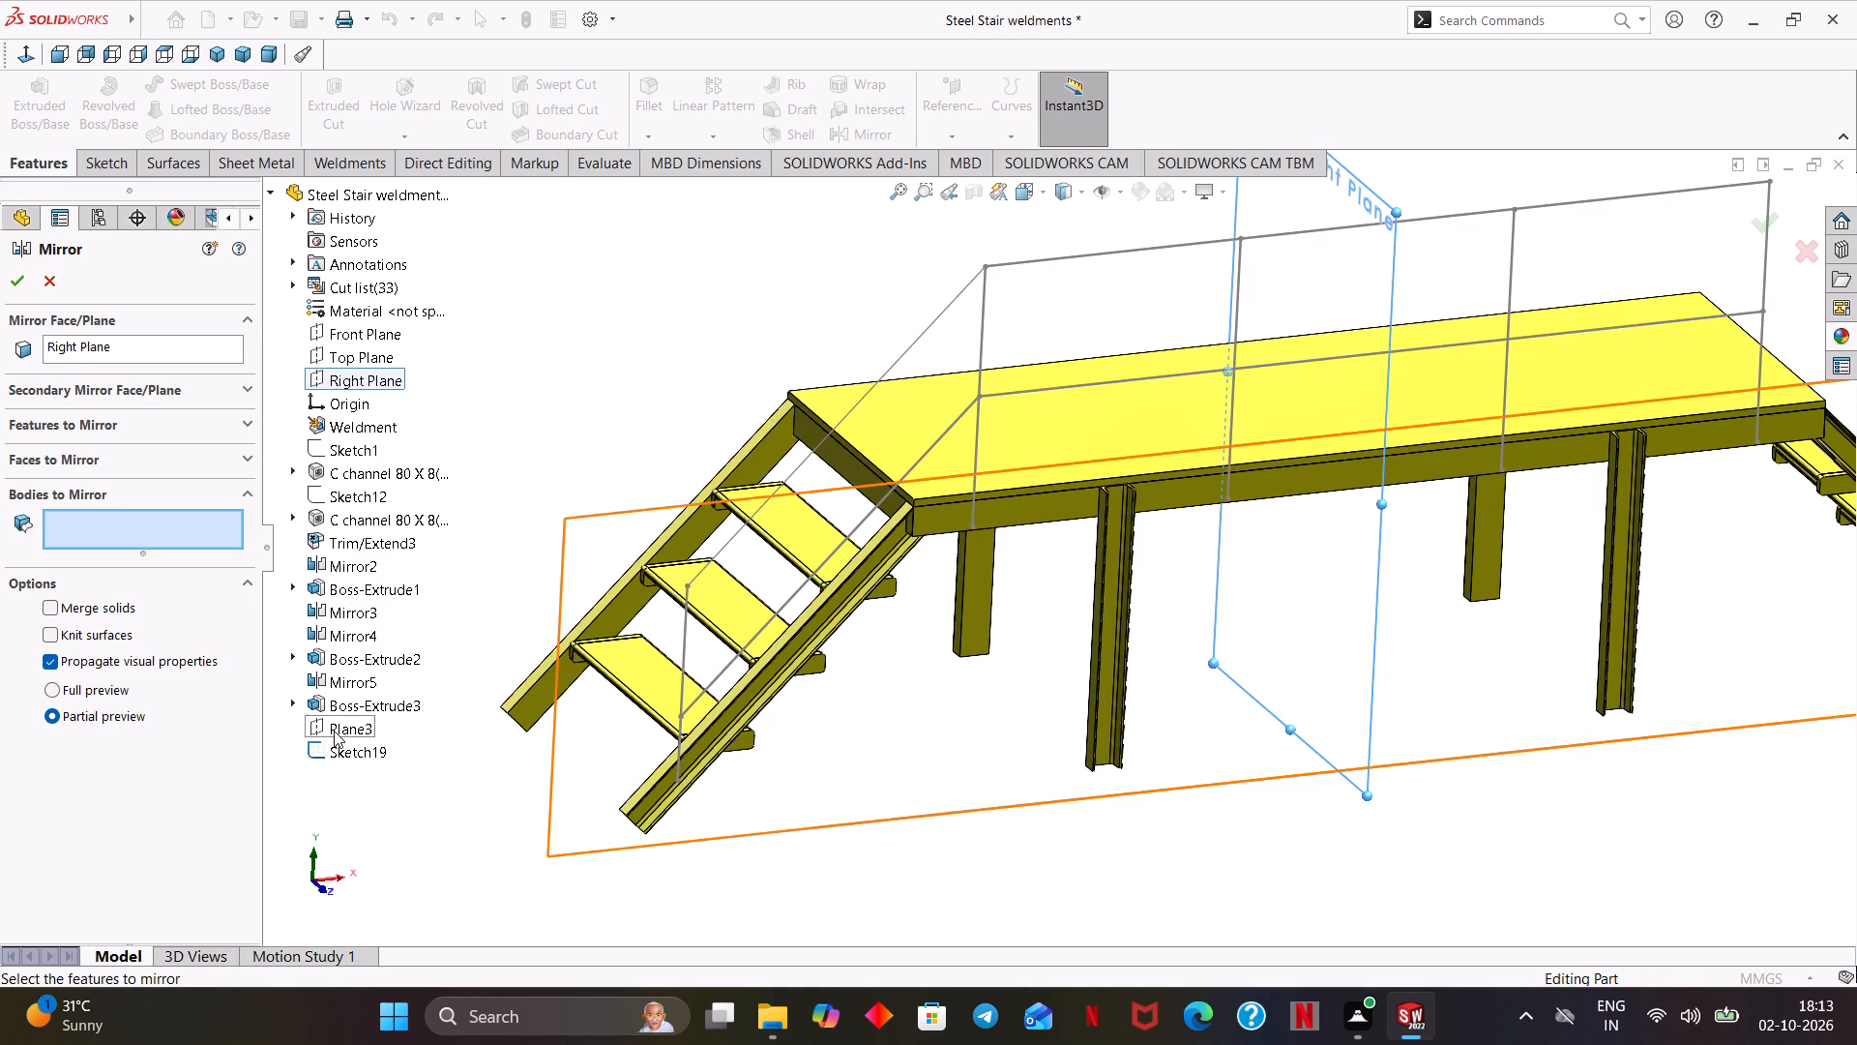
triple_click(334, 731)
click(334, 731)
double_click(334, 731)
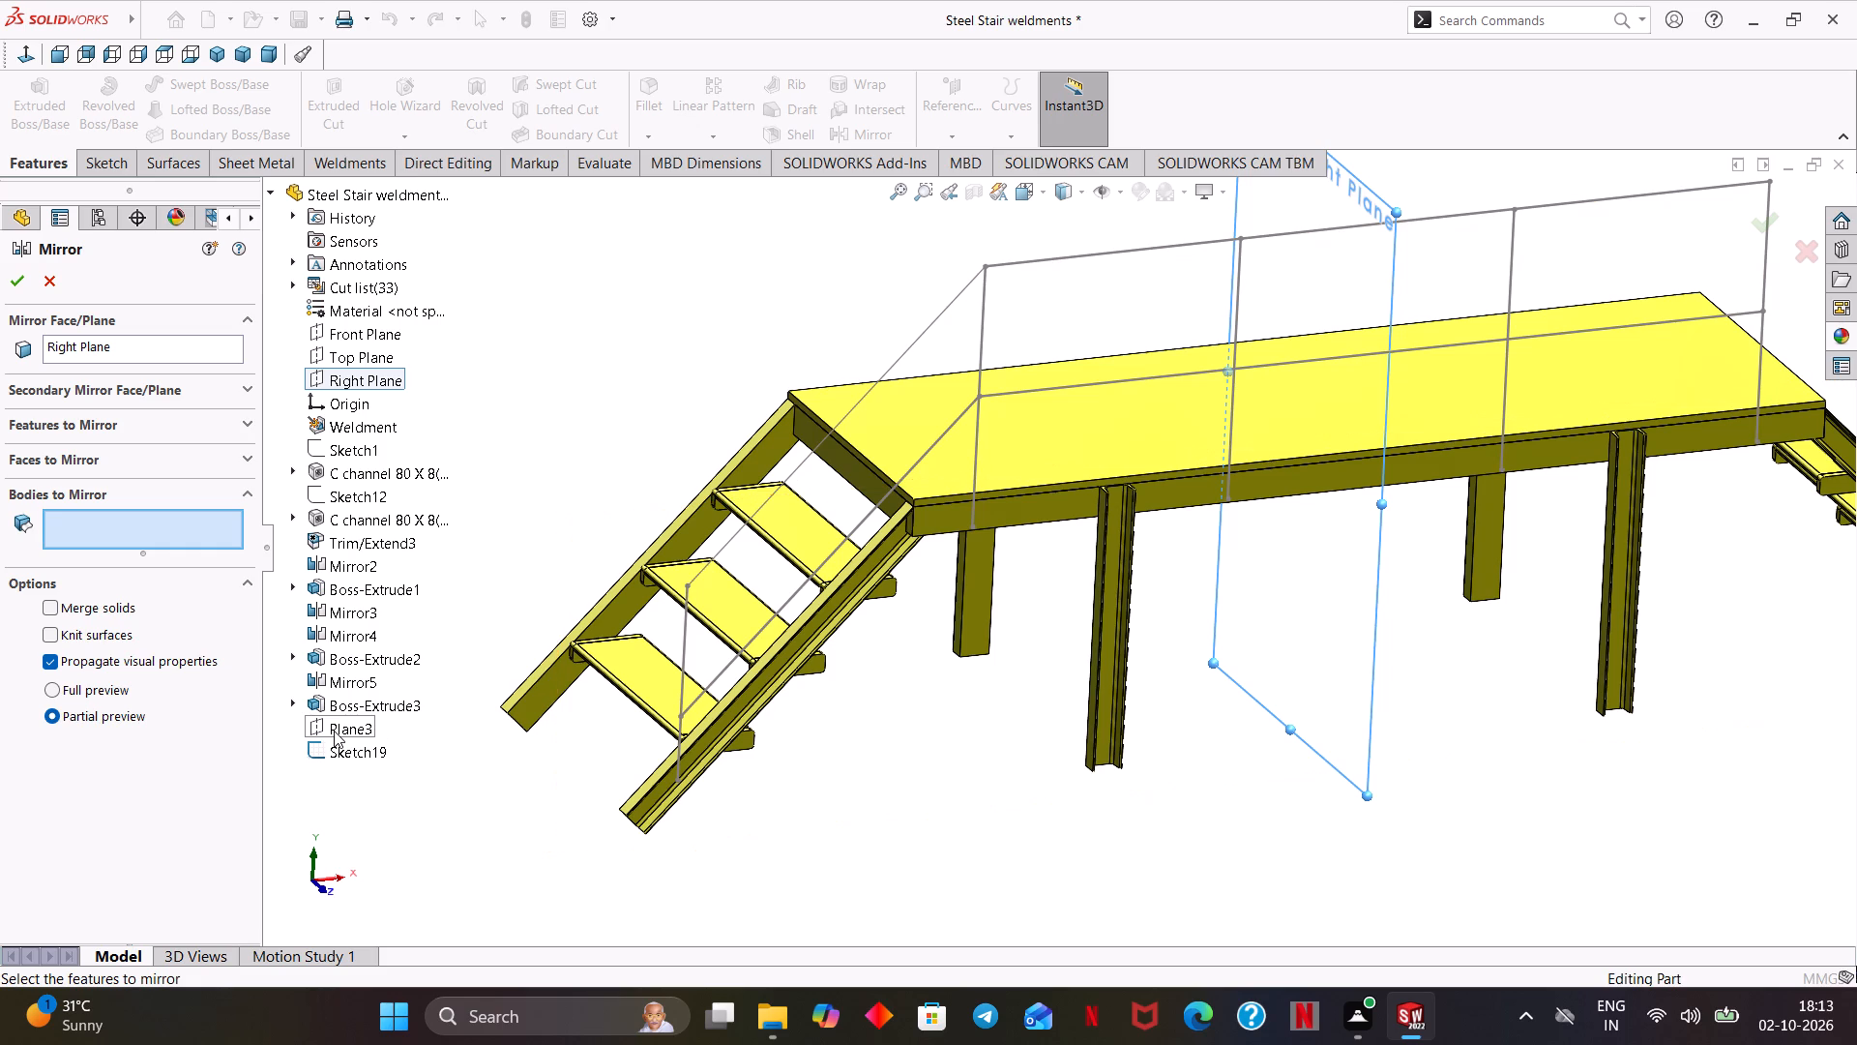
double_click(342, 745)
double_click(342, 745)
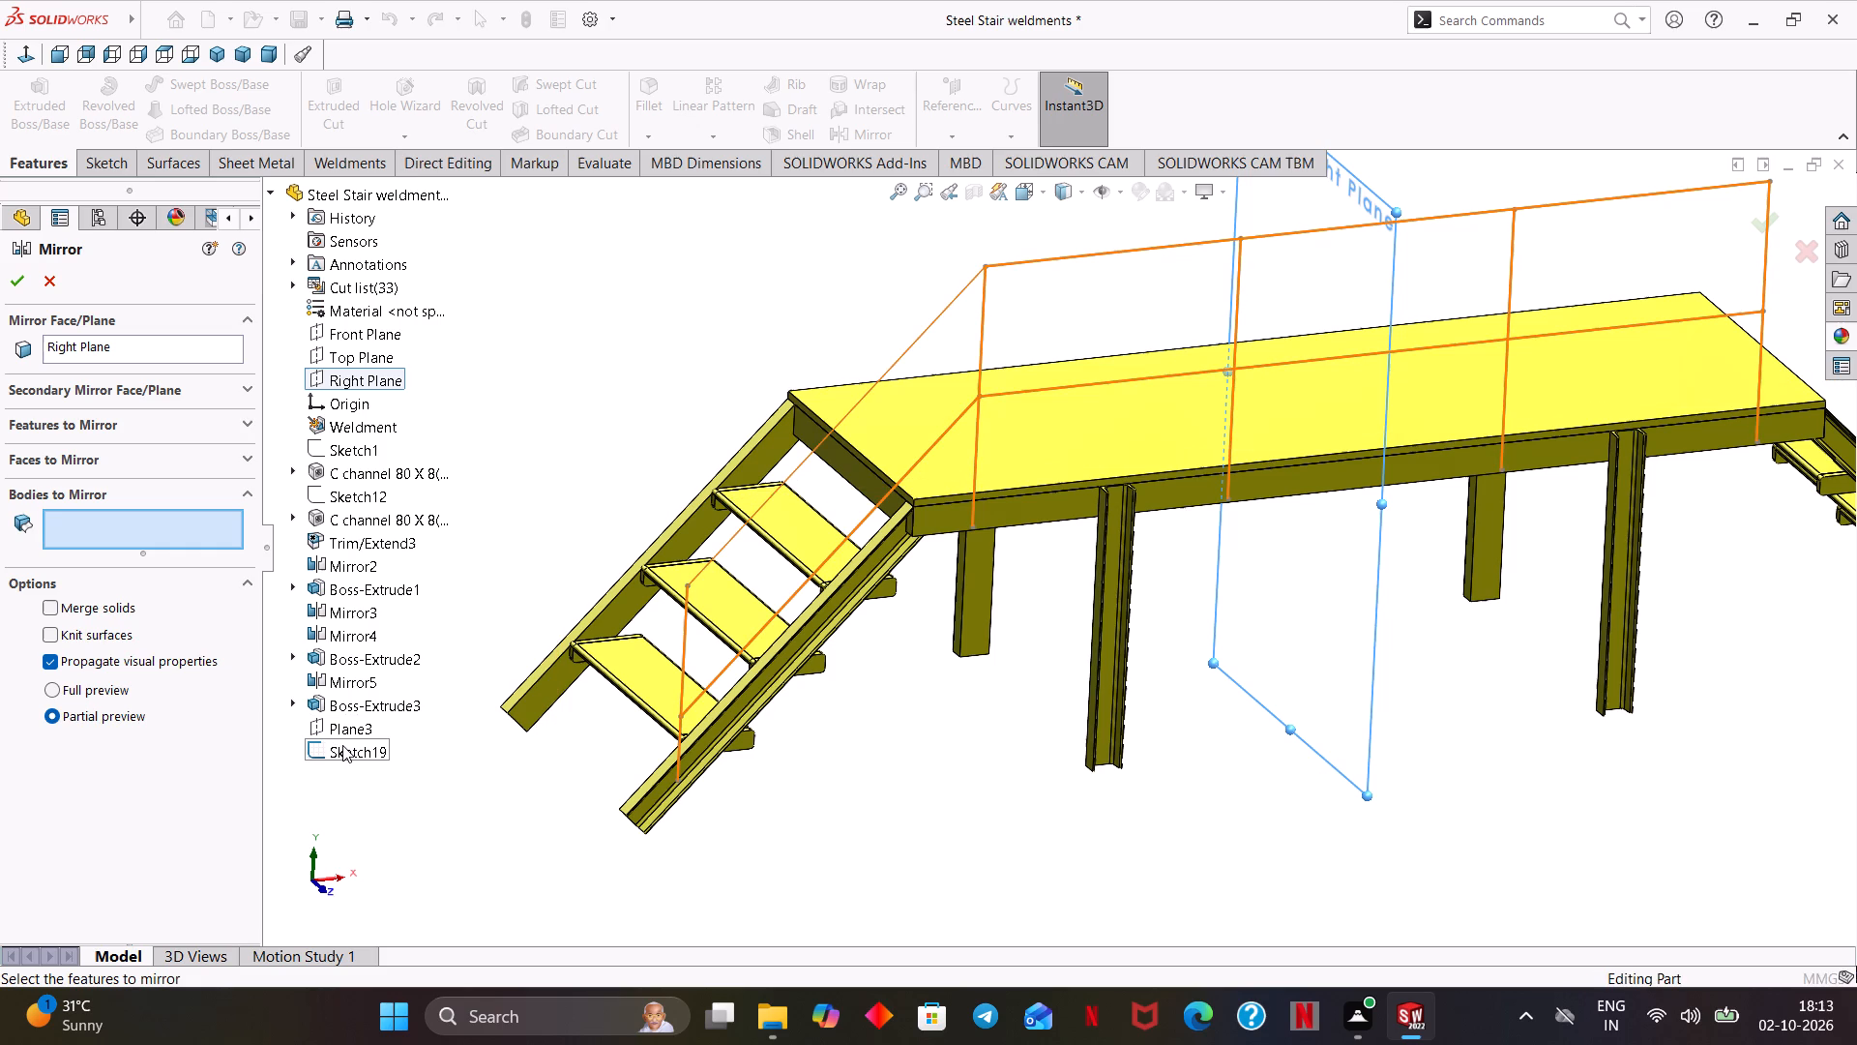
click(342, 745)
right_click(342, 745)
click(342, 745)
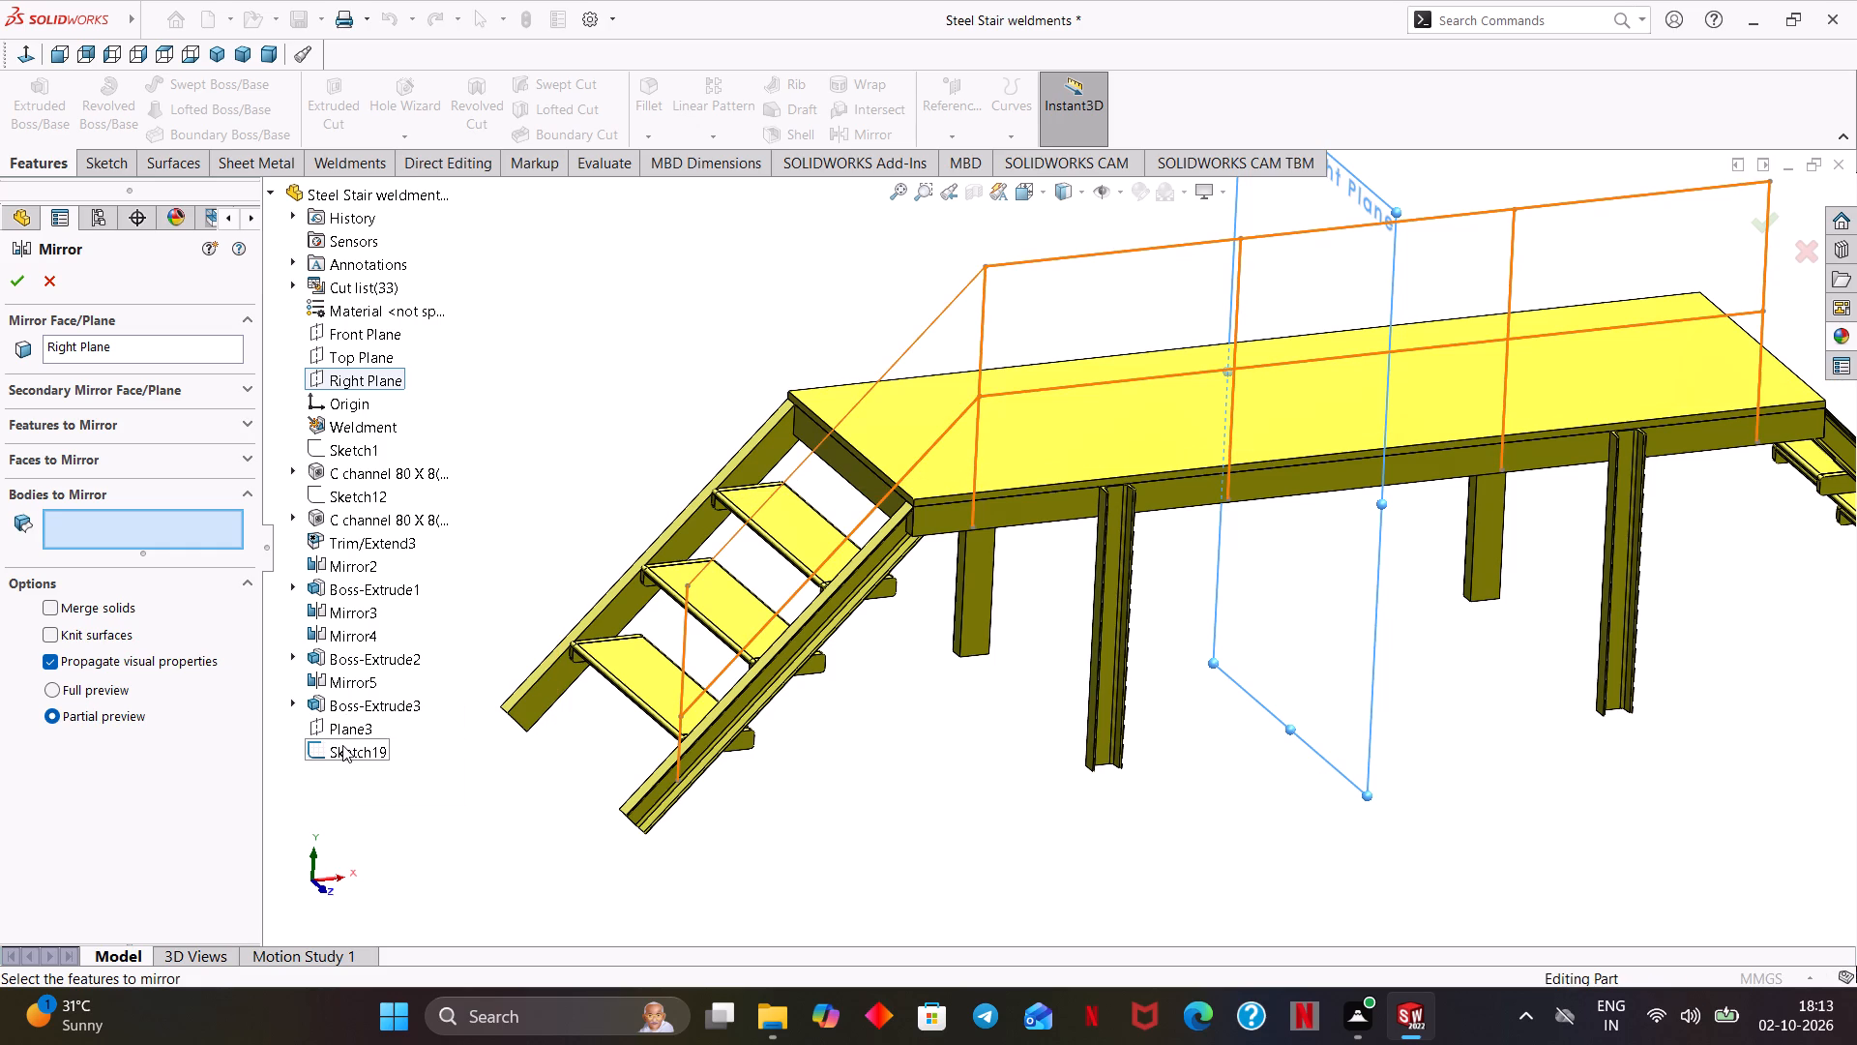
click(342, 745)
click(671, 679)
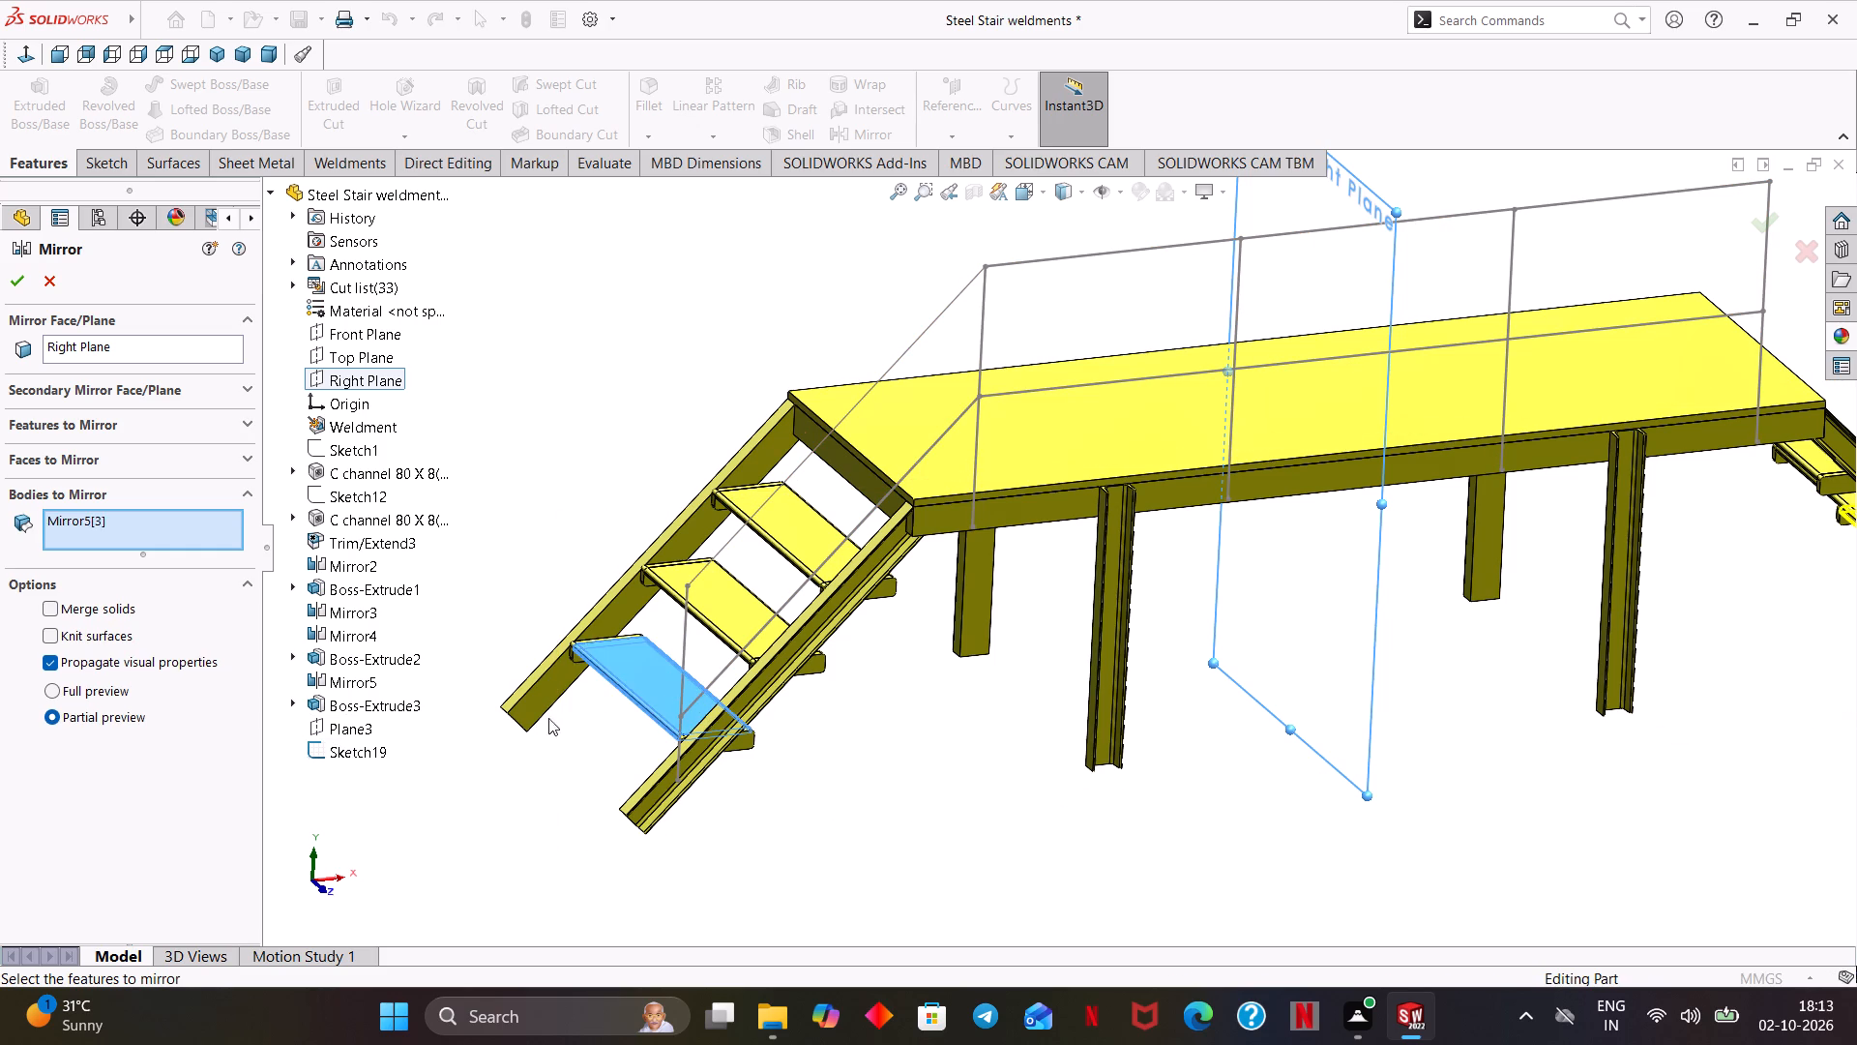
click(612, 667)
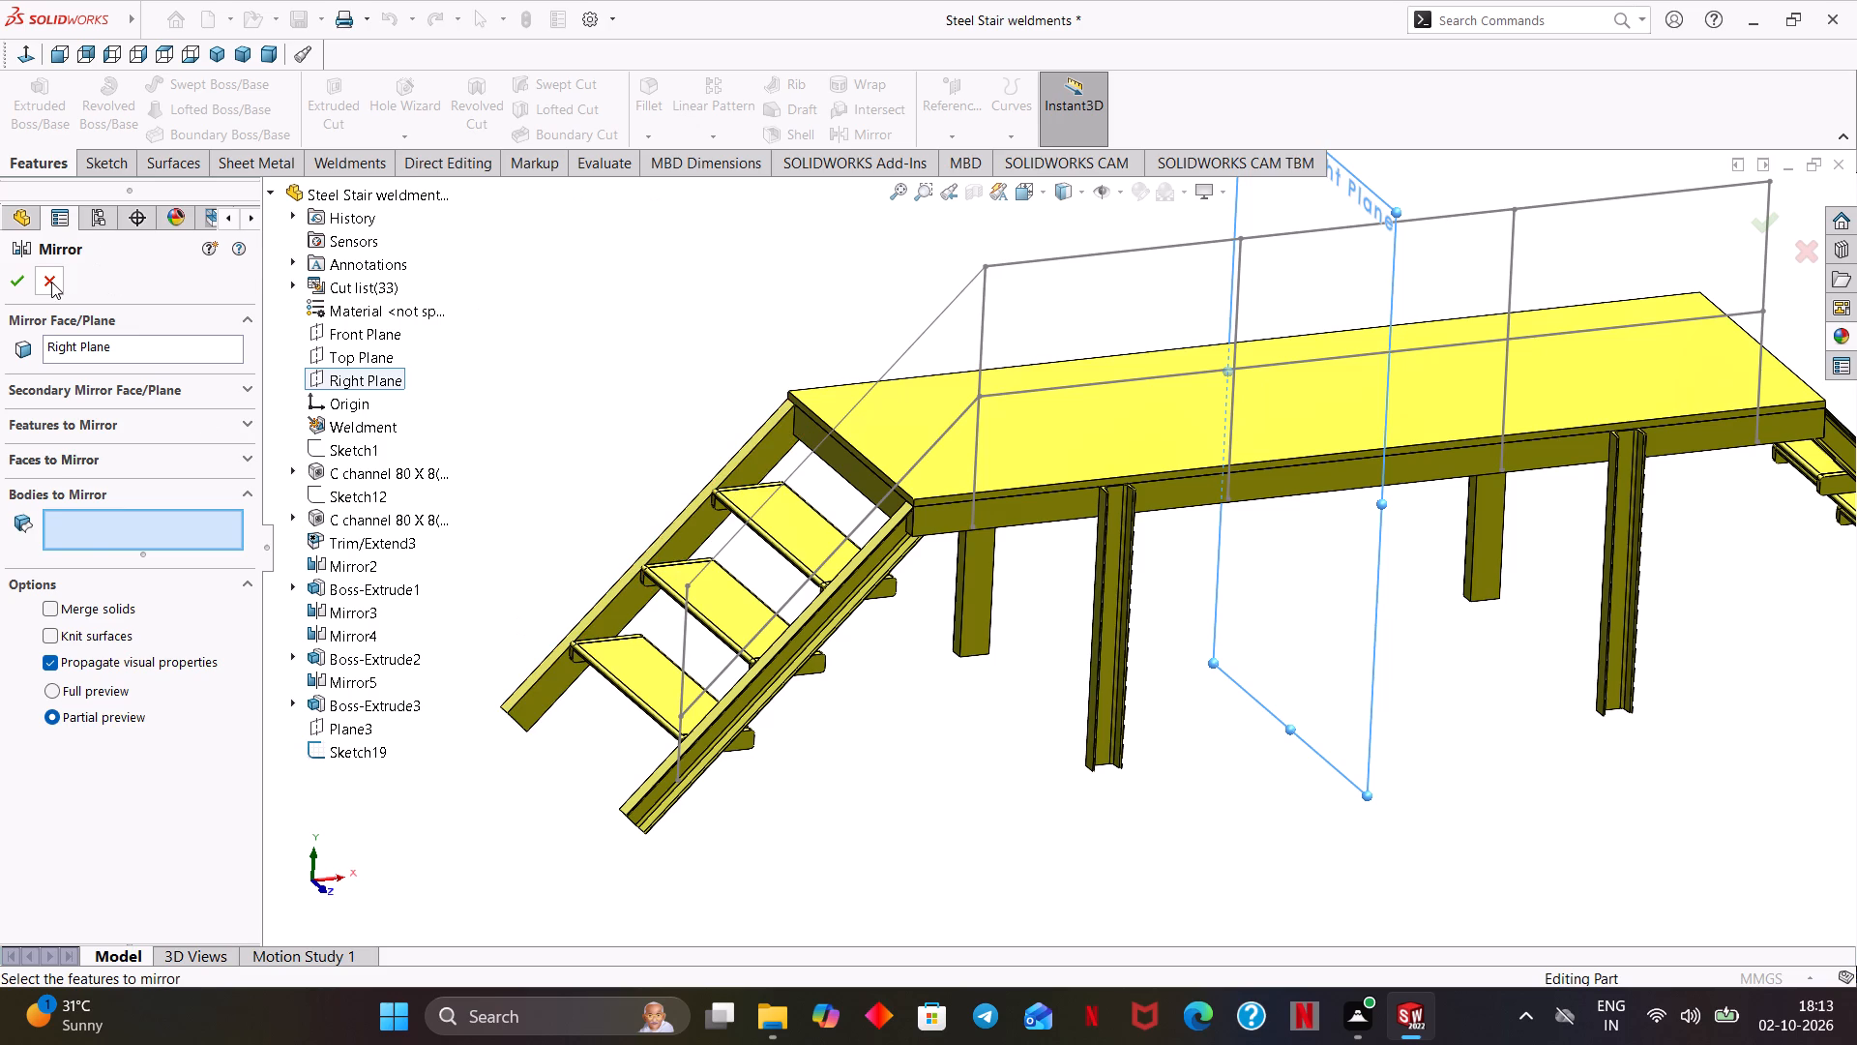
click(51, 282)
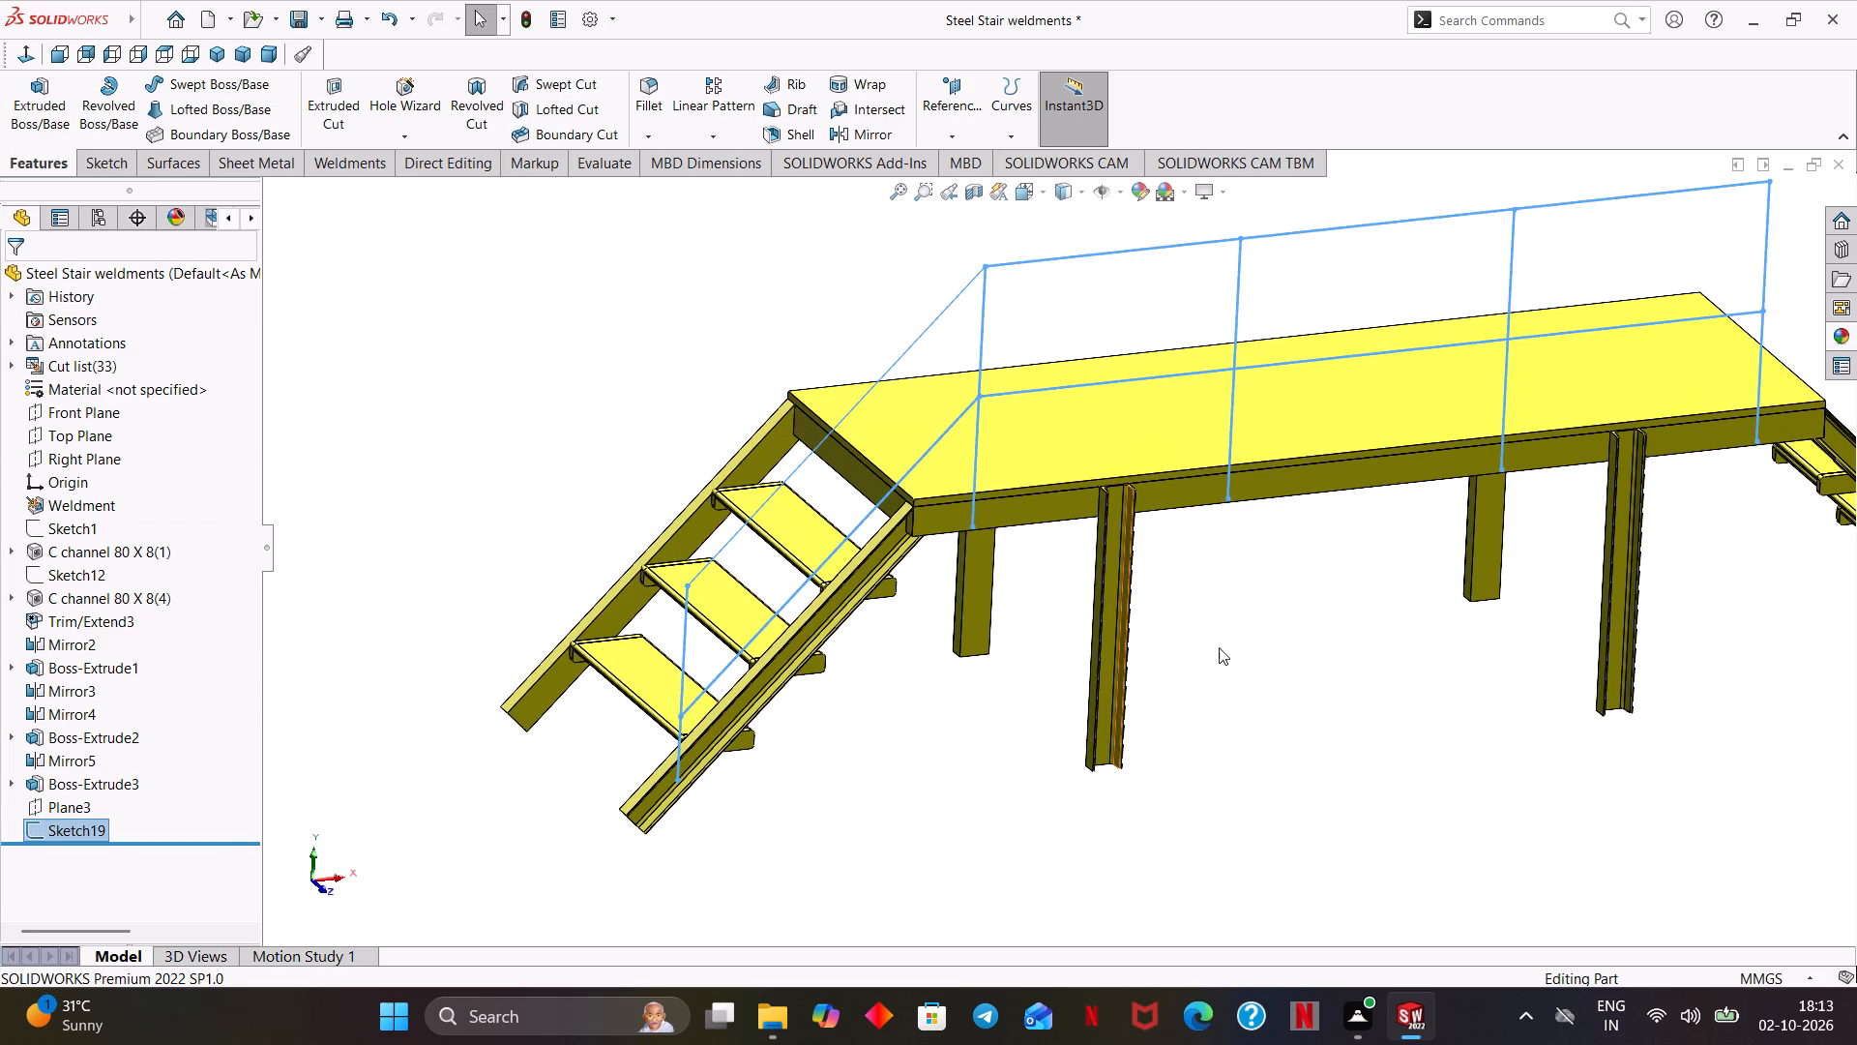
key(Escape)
In Sketch19, draw a sloping handrail about 1162 mm long from the top rail's free end, continuing about 716 mm down to the opposite stair stringer.
scroll(1284, 681, up, 1)
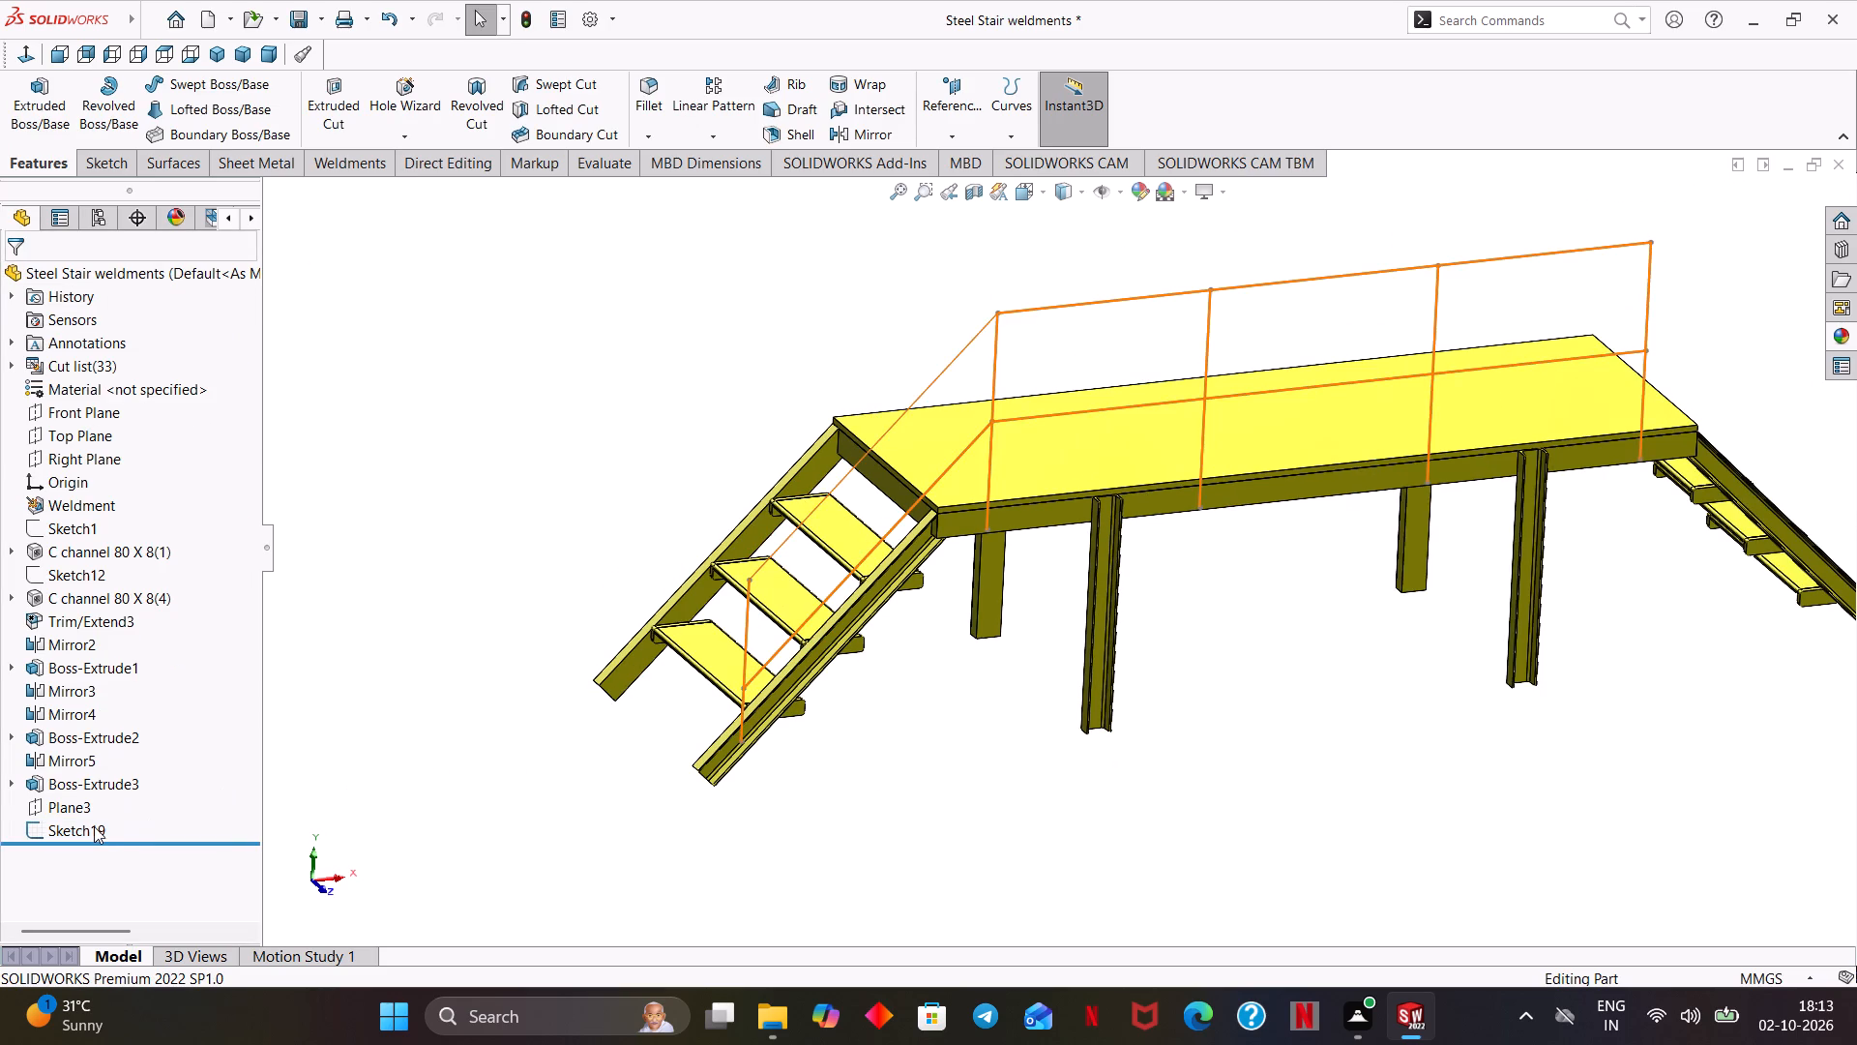
click(94, 826)
click(111, 775)
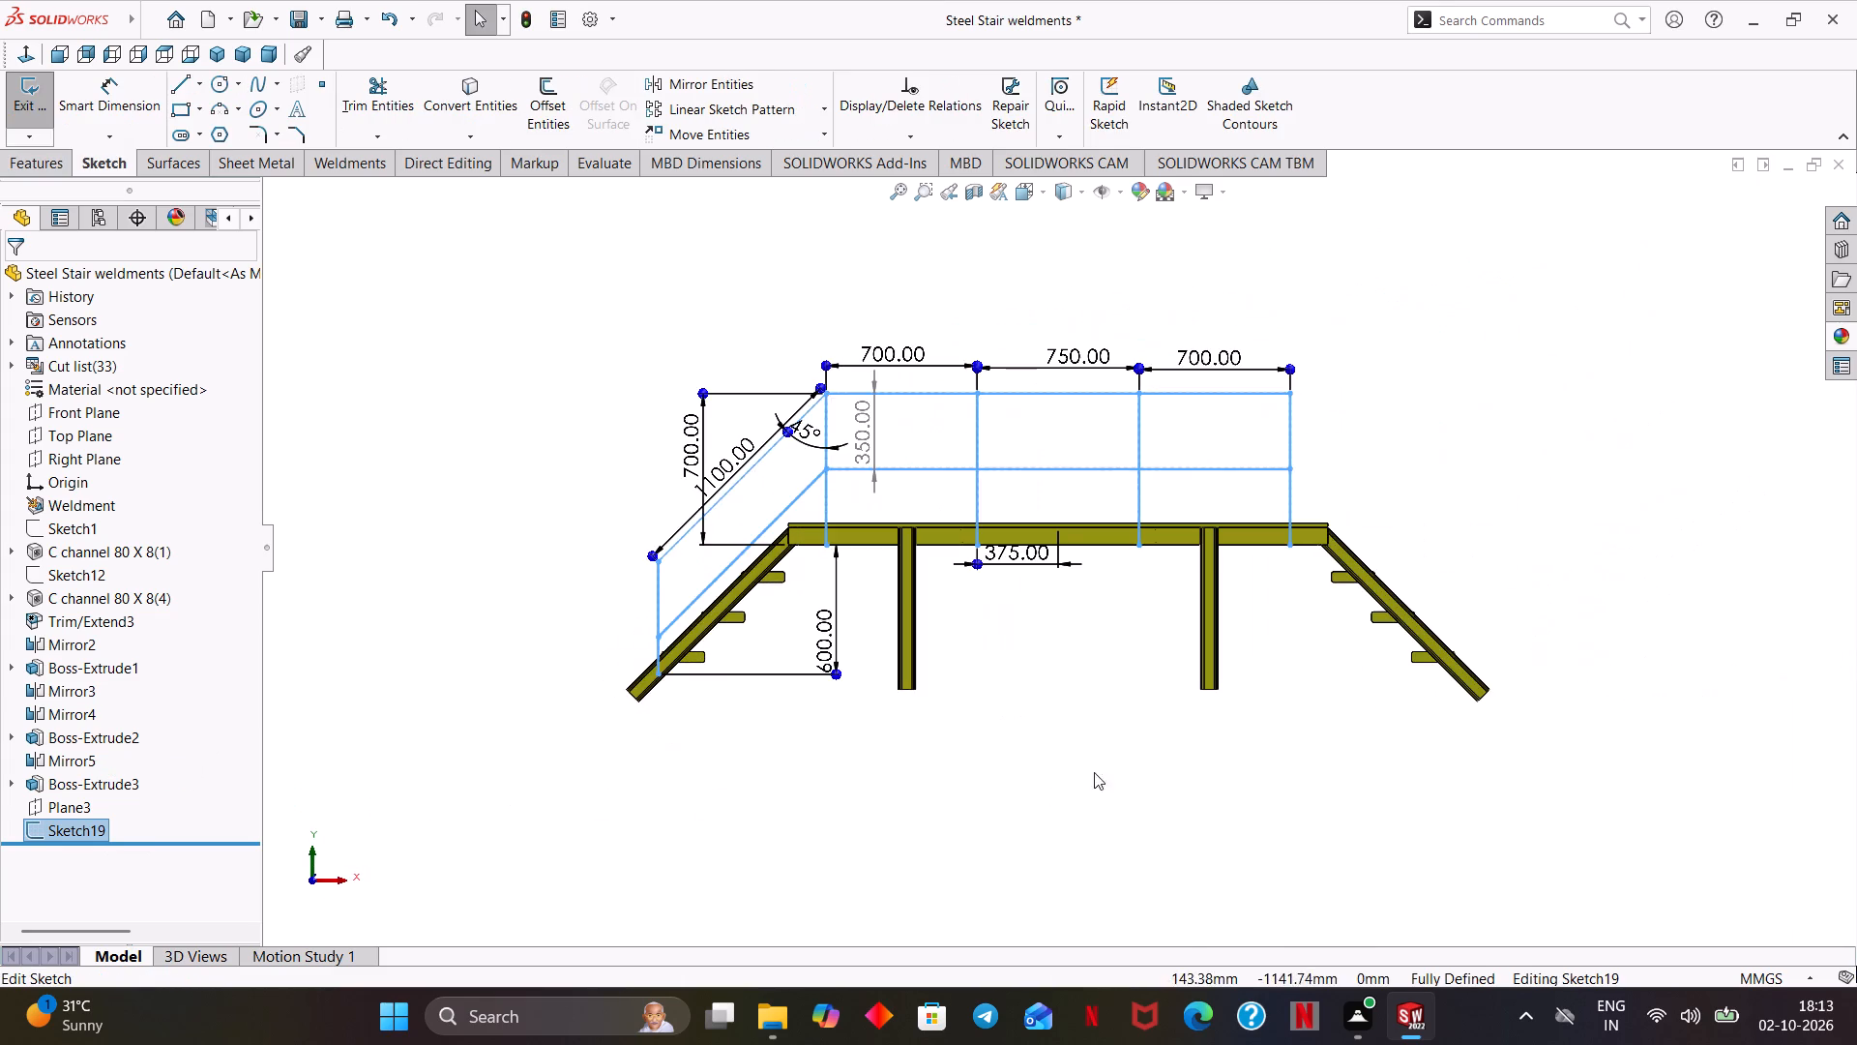
scroll(1105, 768, down, 1)
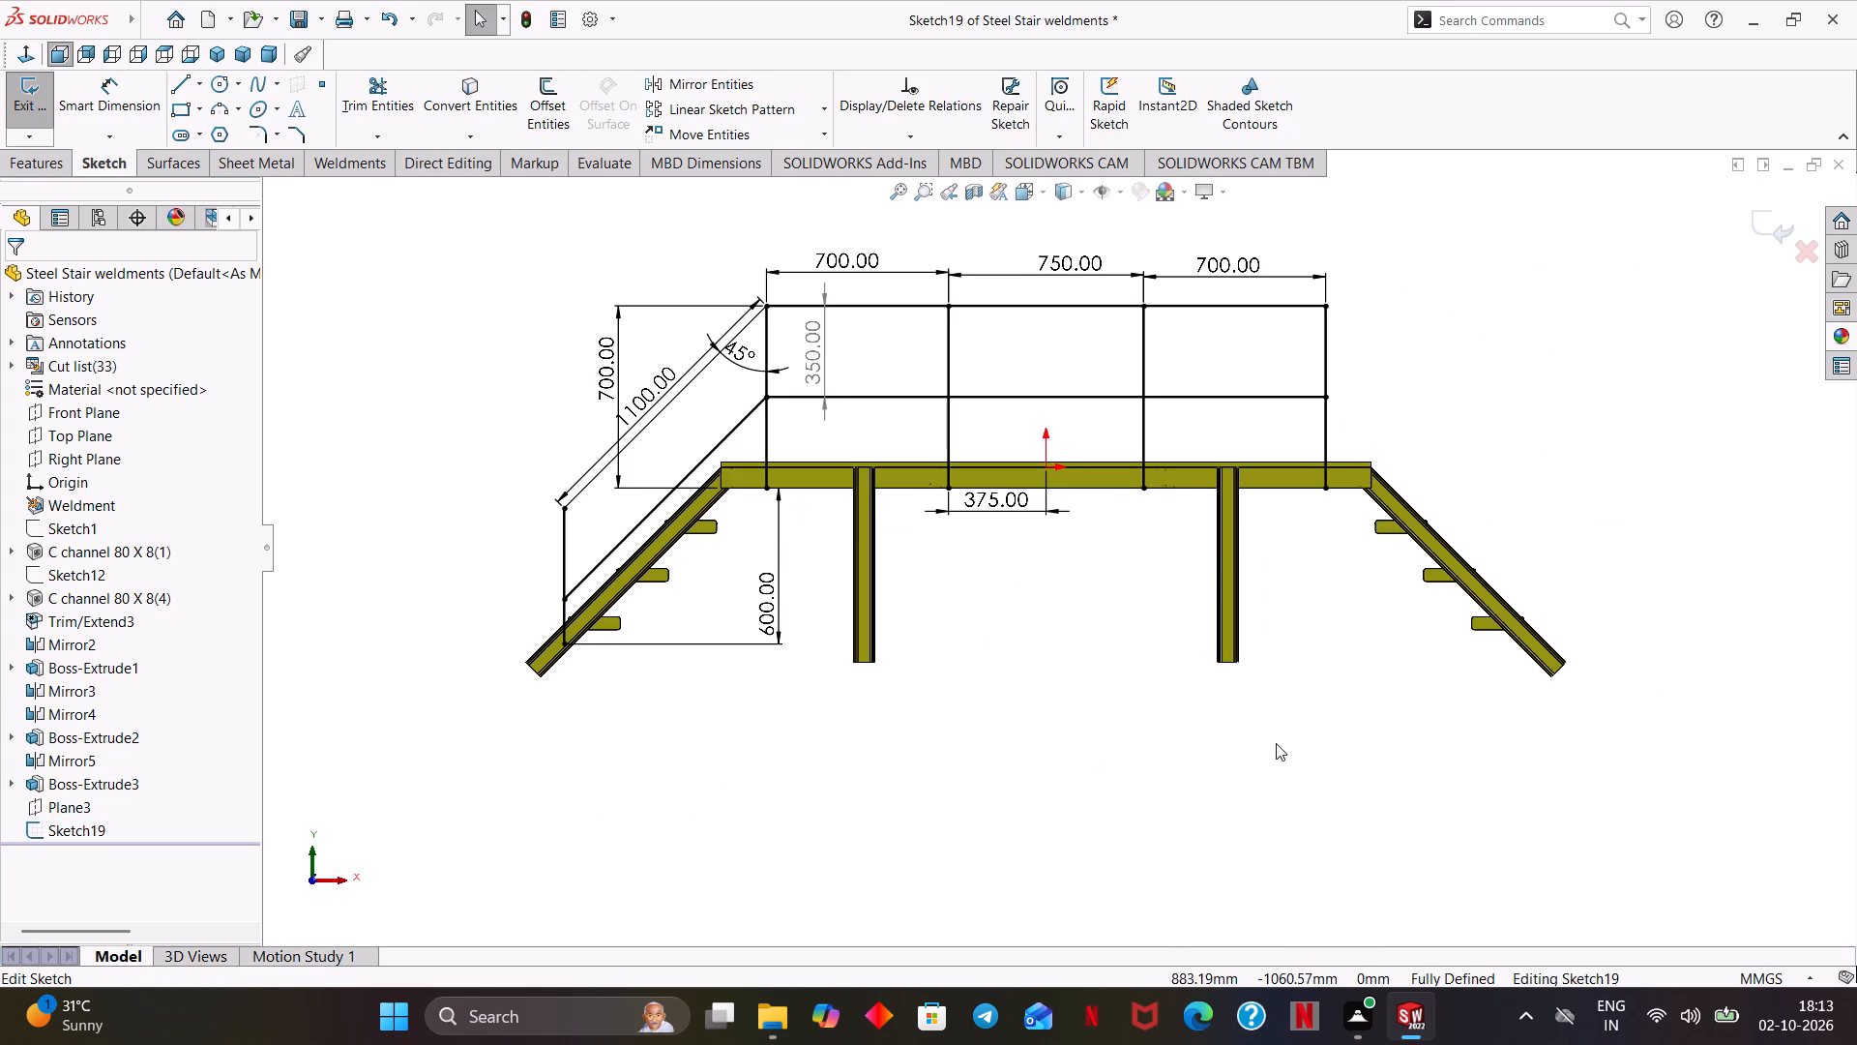
key(l)
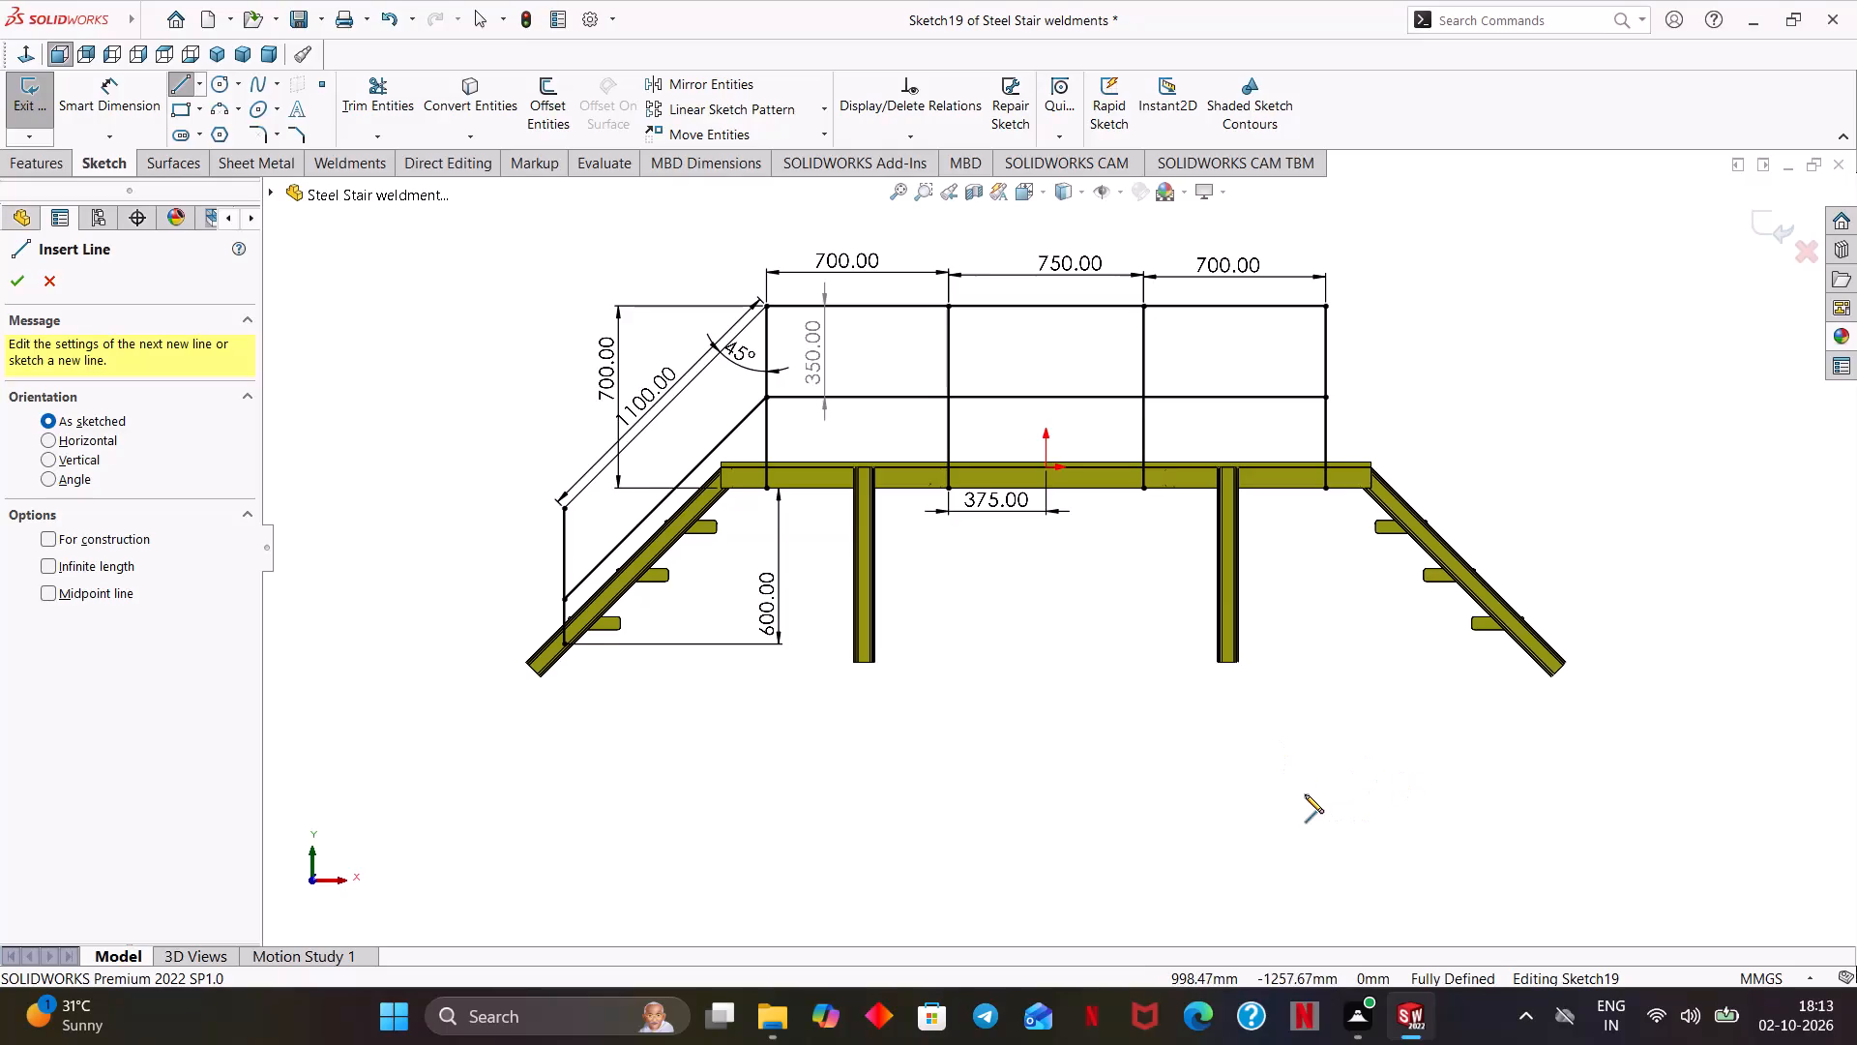
ctrl+middle_drag(1309, 760, 1201, 851)
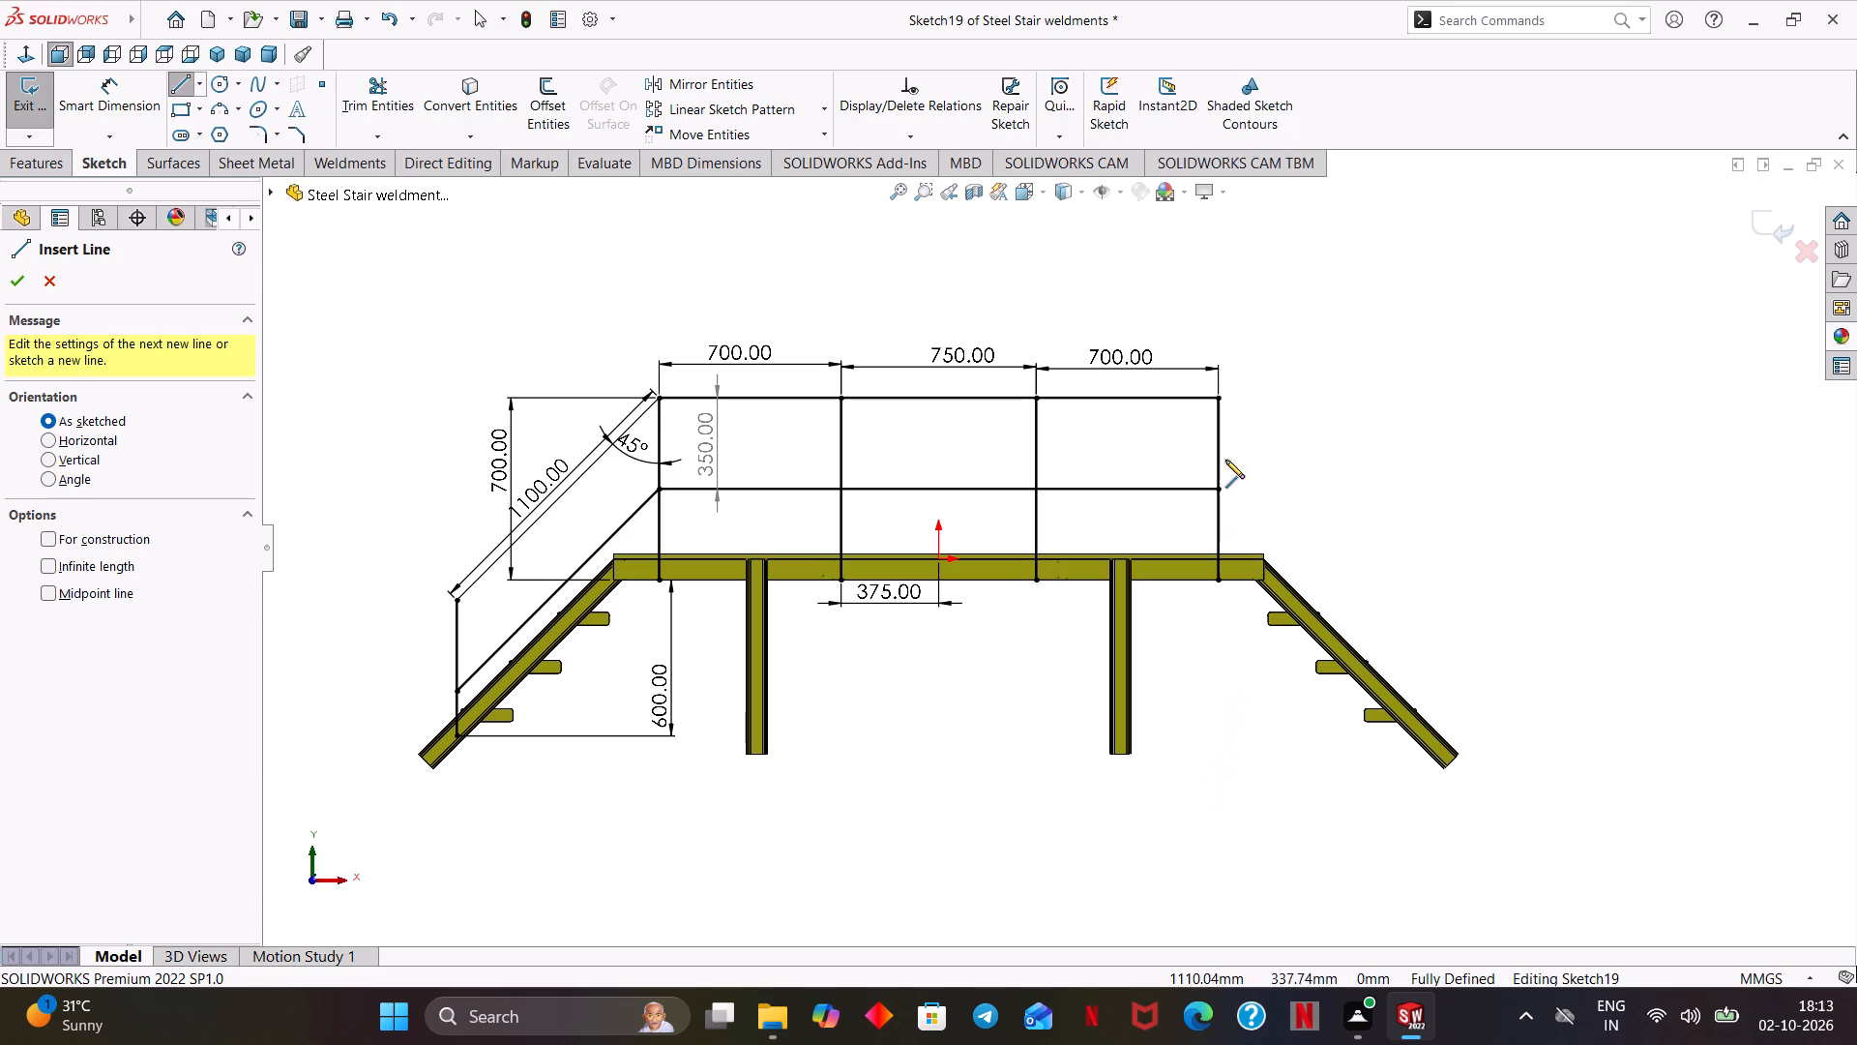
click(1220, 399)
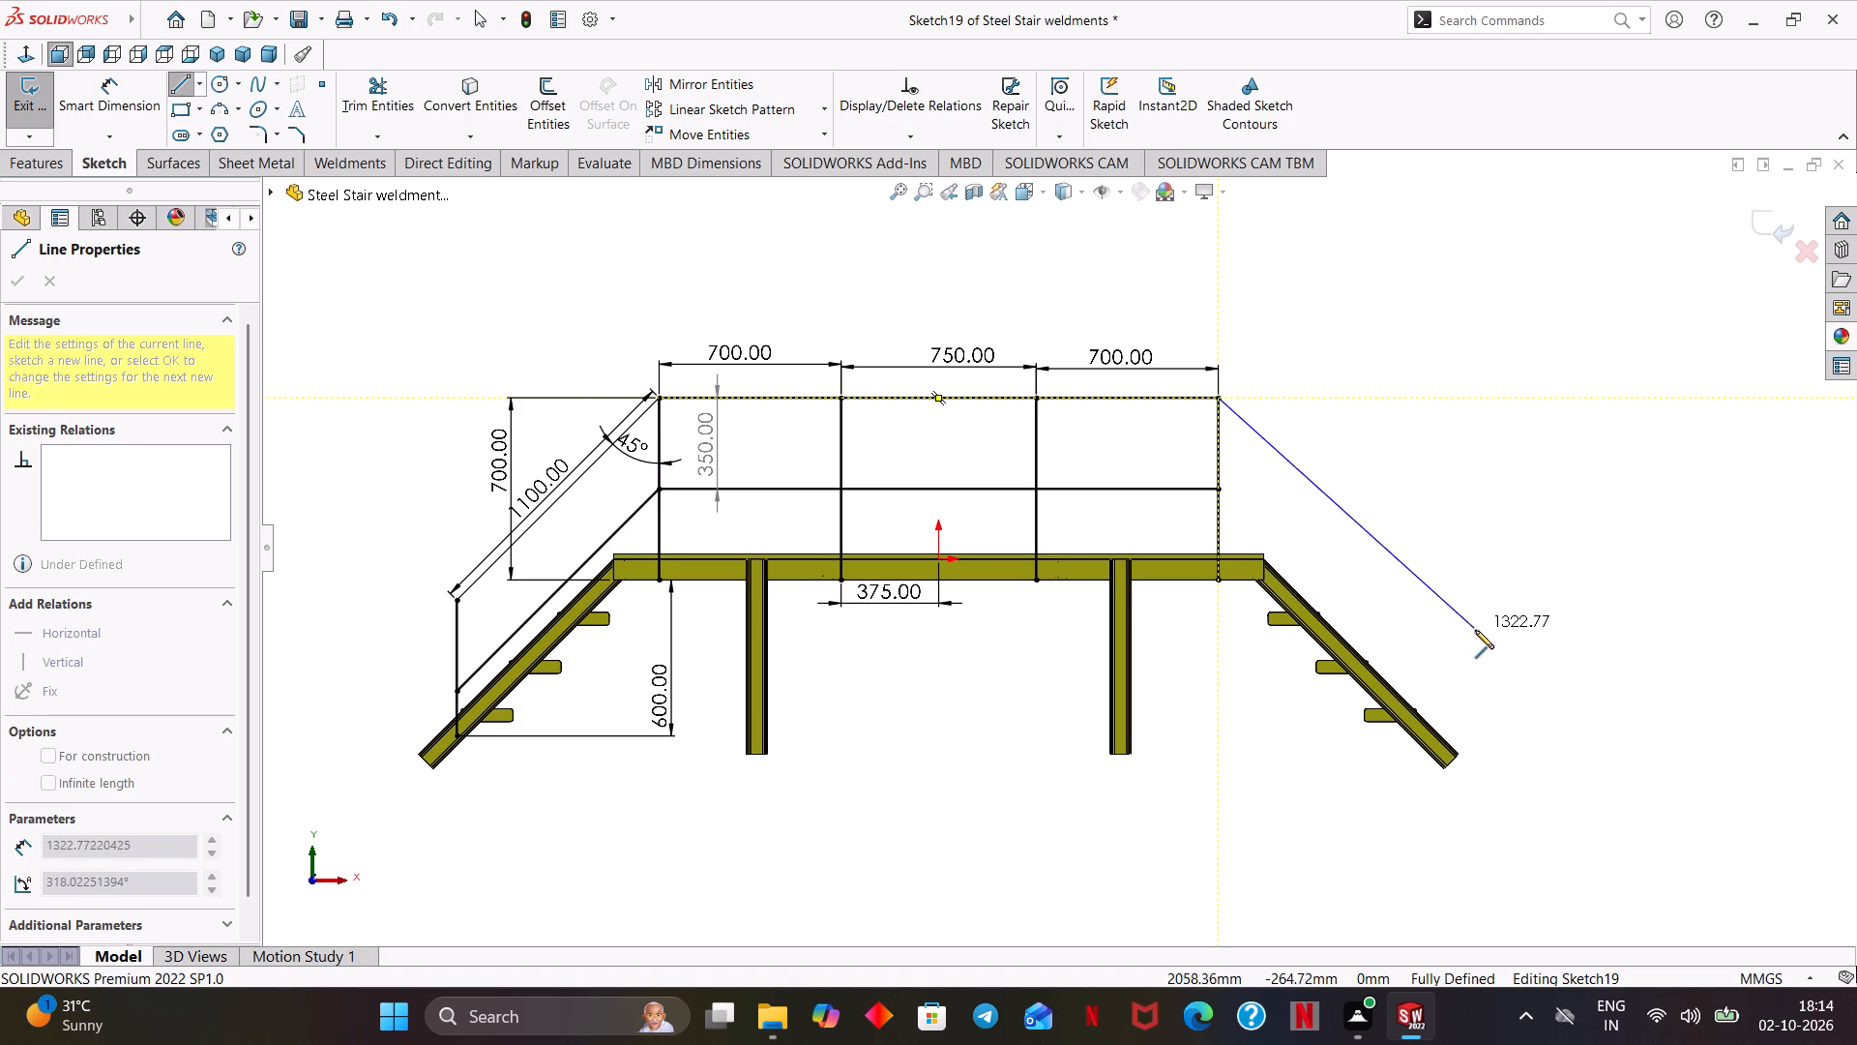
click(1471, 562)
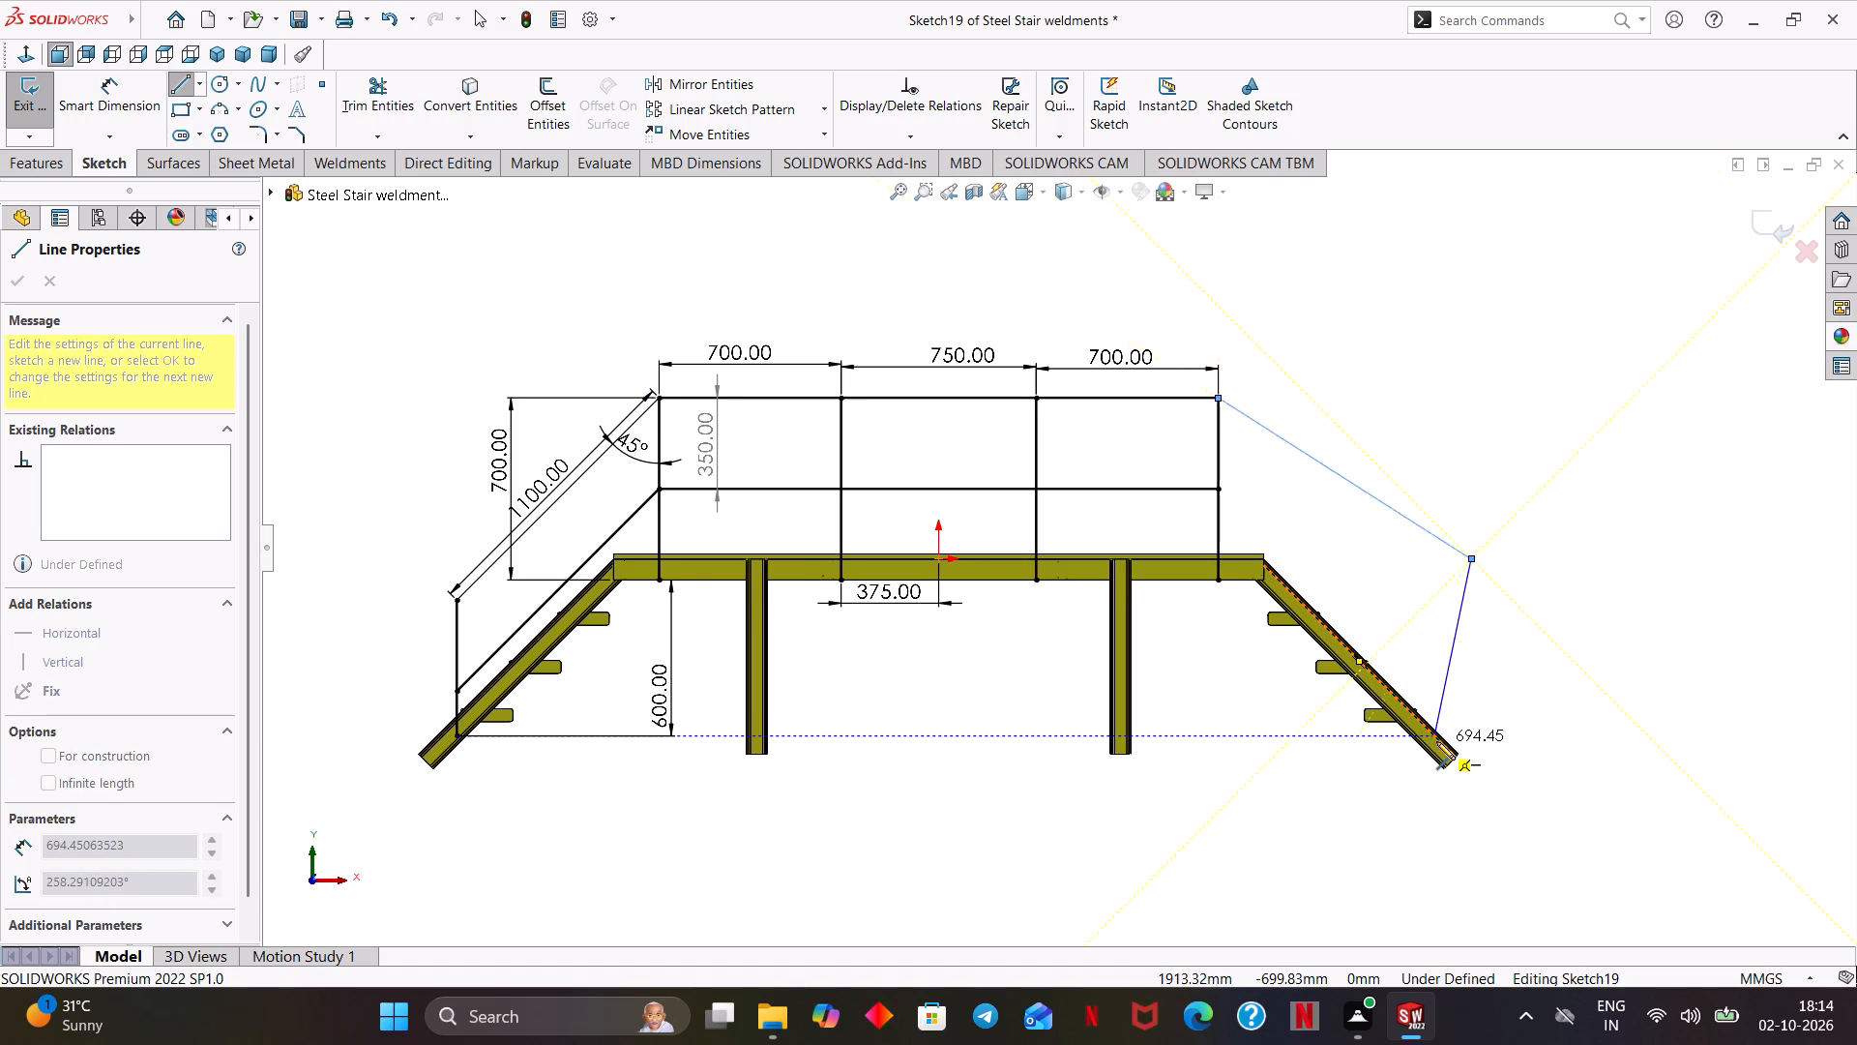
scroll(1436, 741, down, 3)
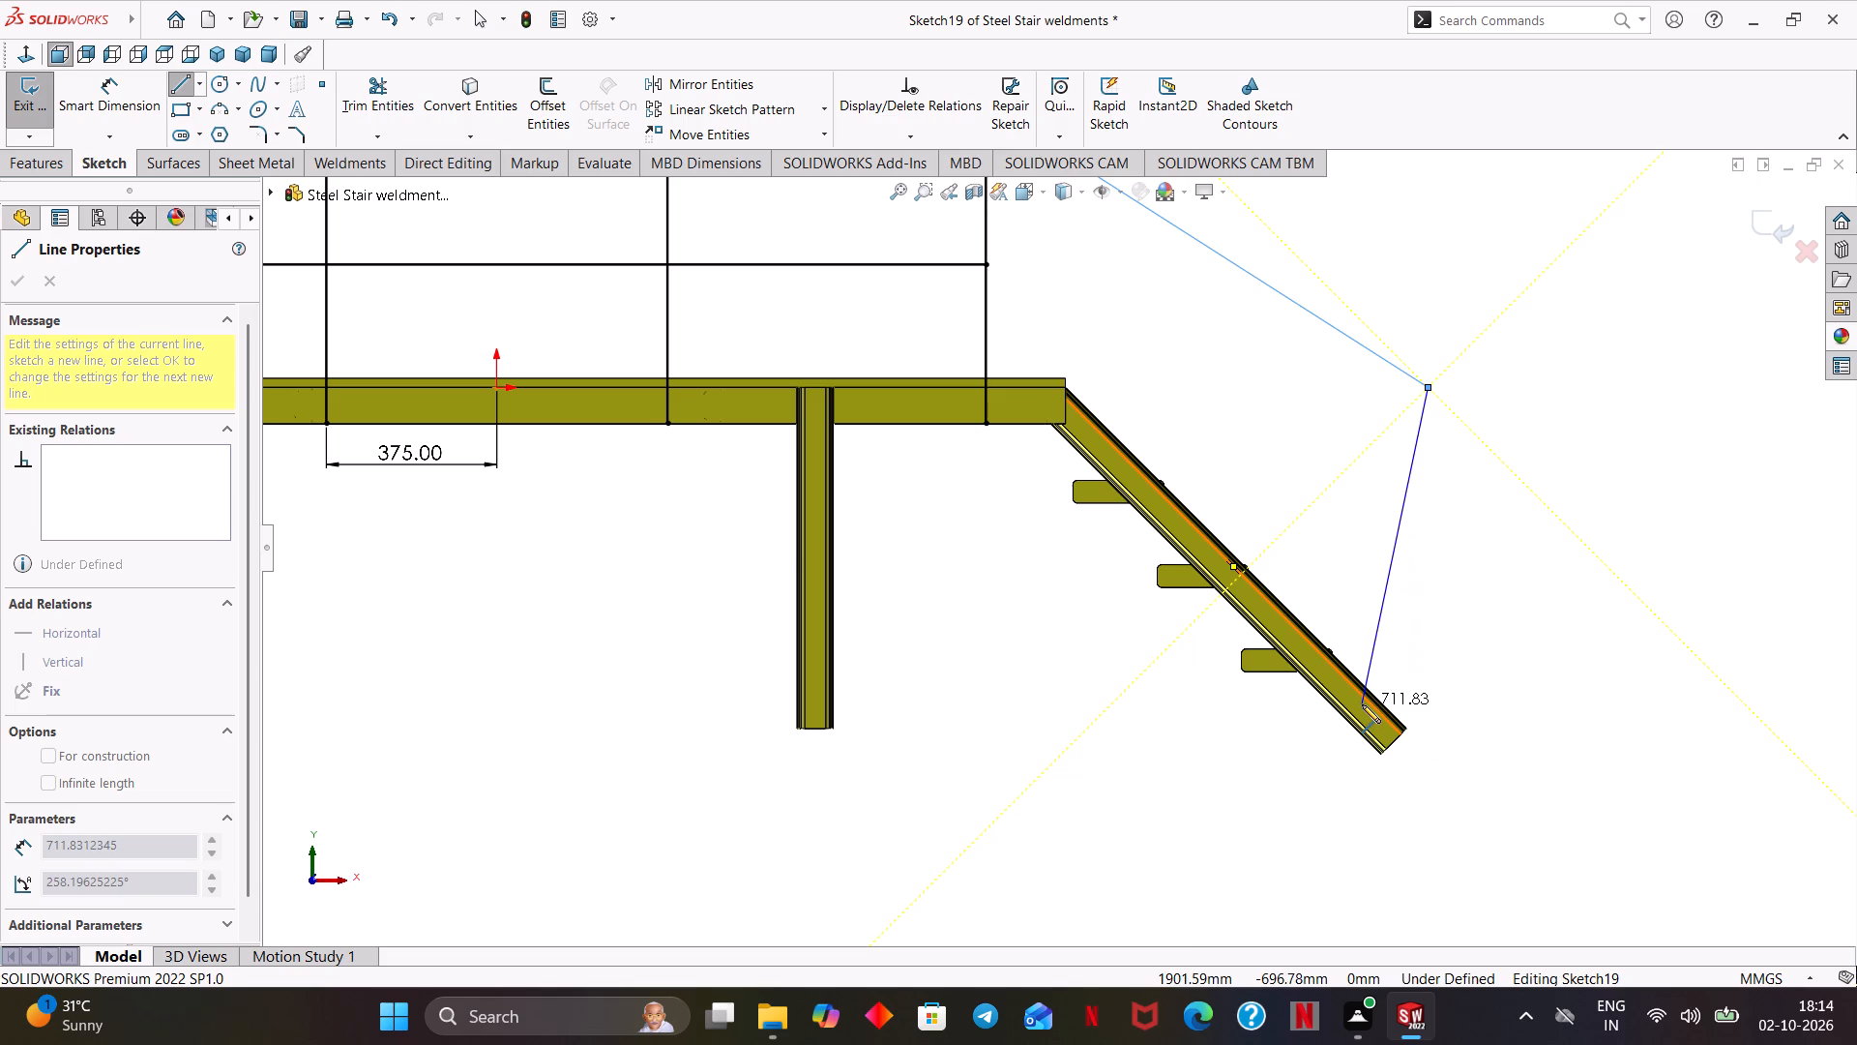
click(1362, 706)
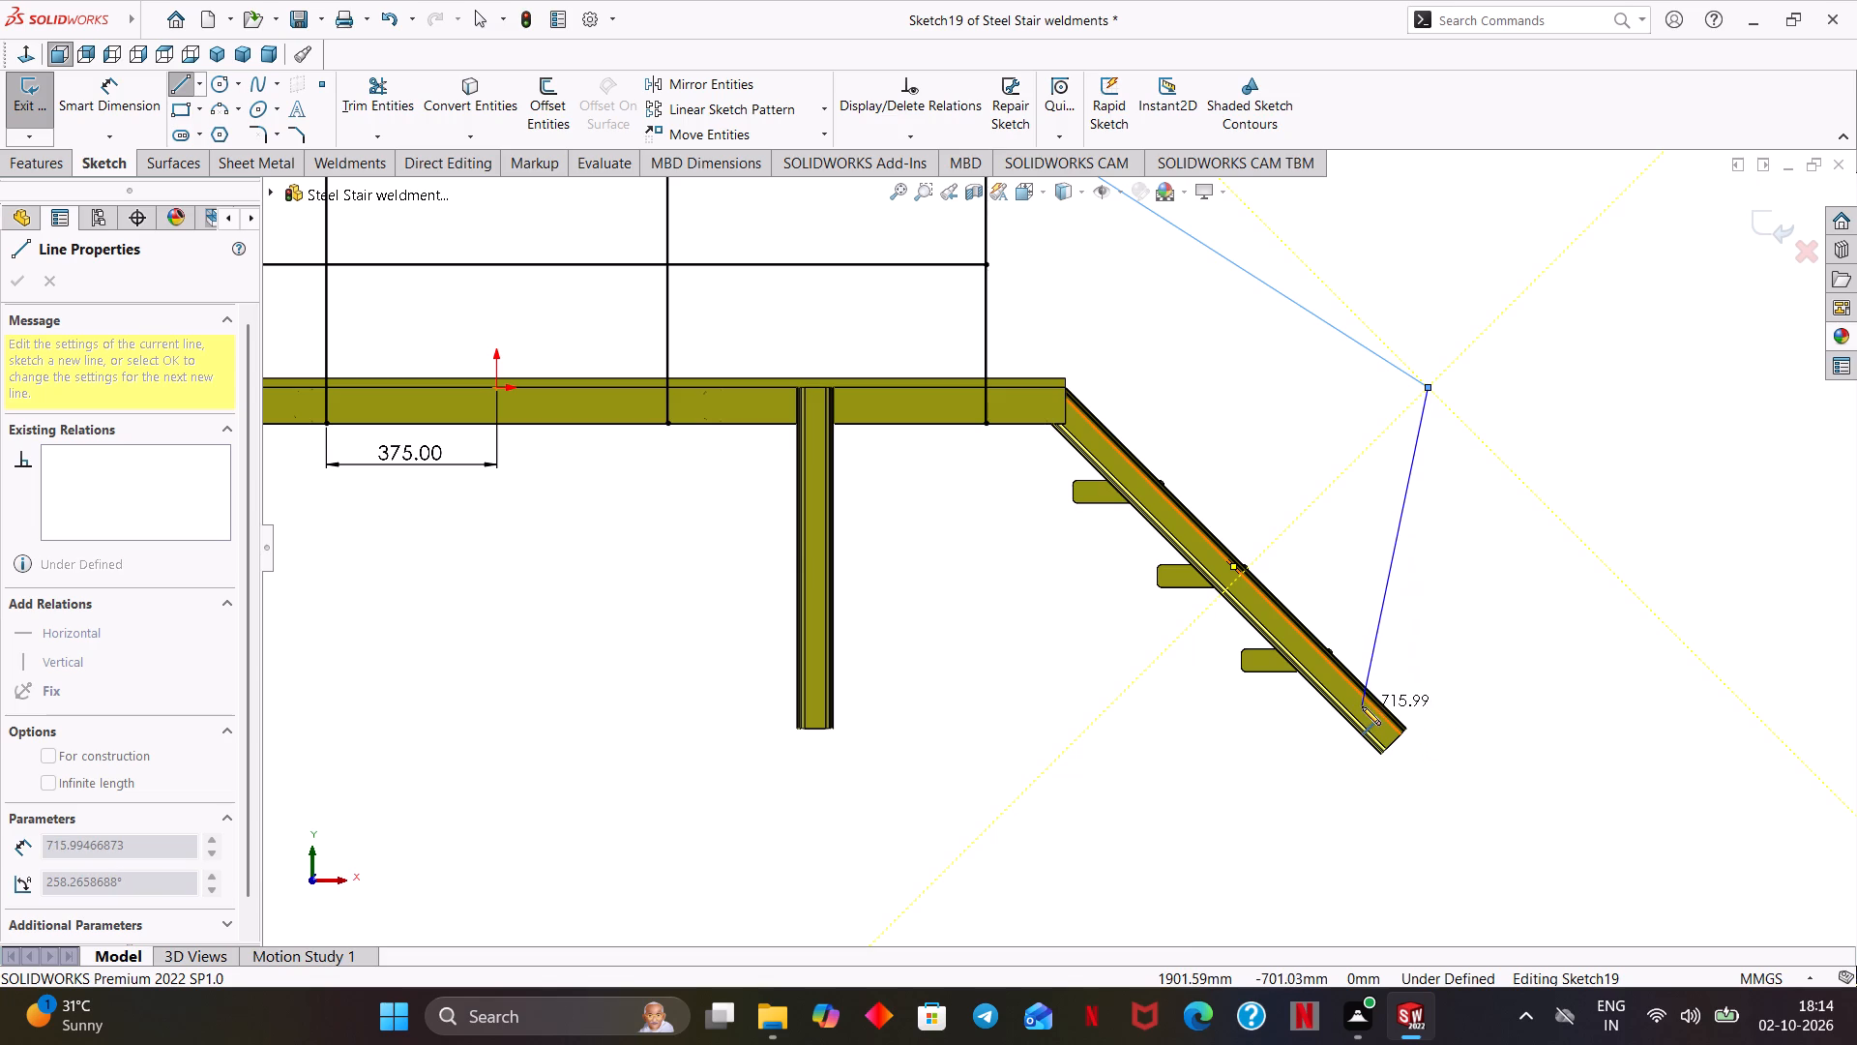
right_click(1530, 548)
click(1582, 566)
Make the new end post line at the opposite stair vertical.
scroll(1488, 603, up, 1)
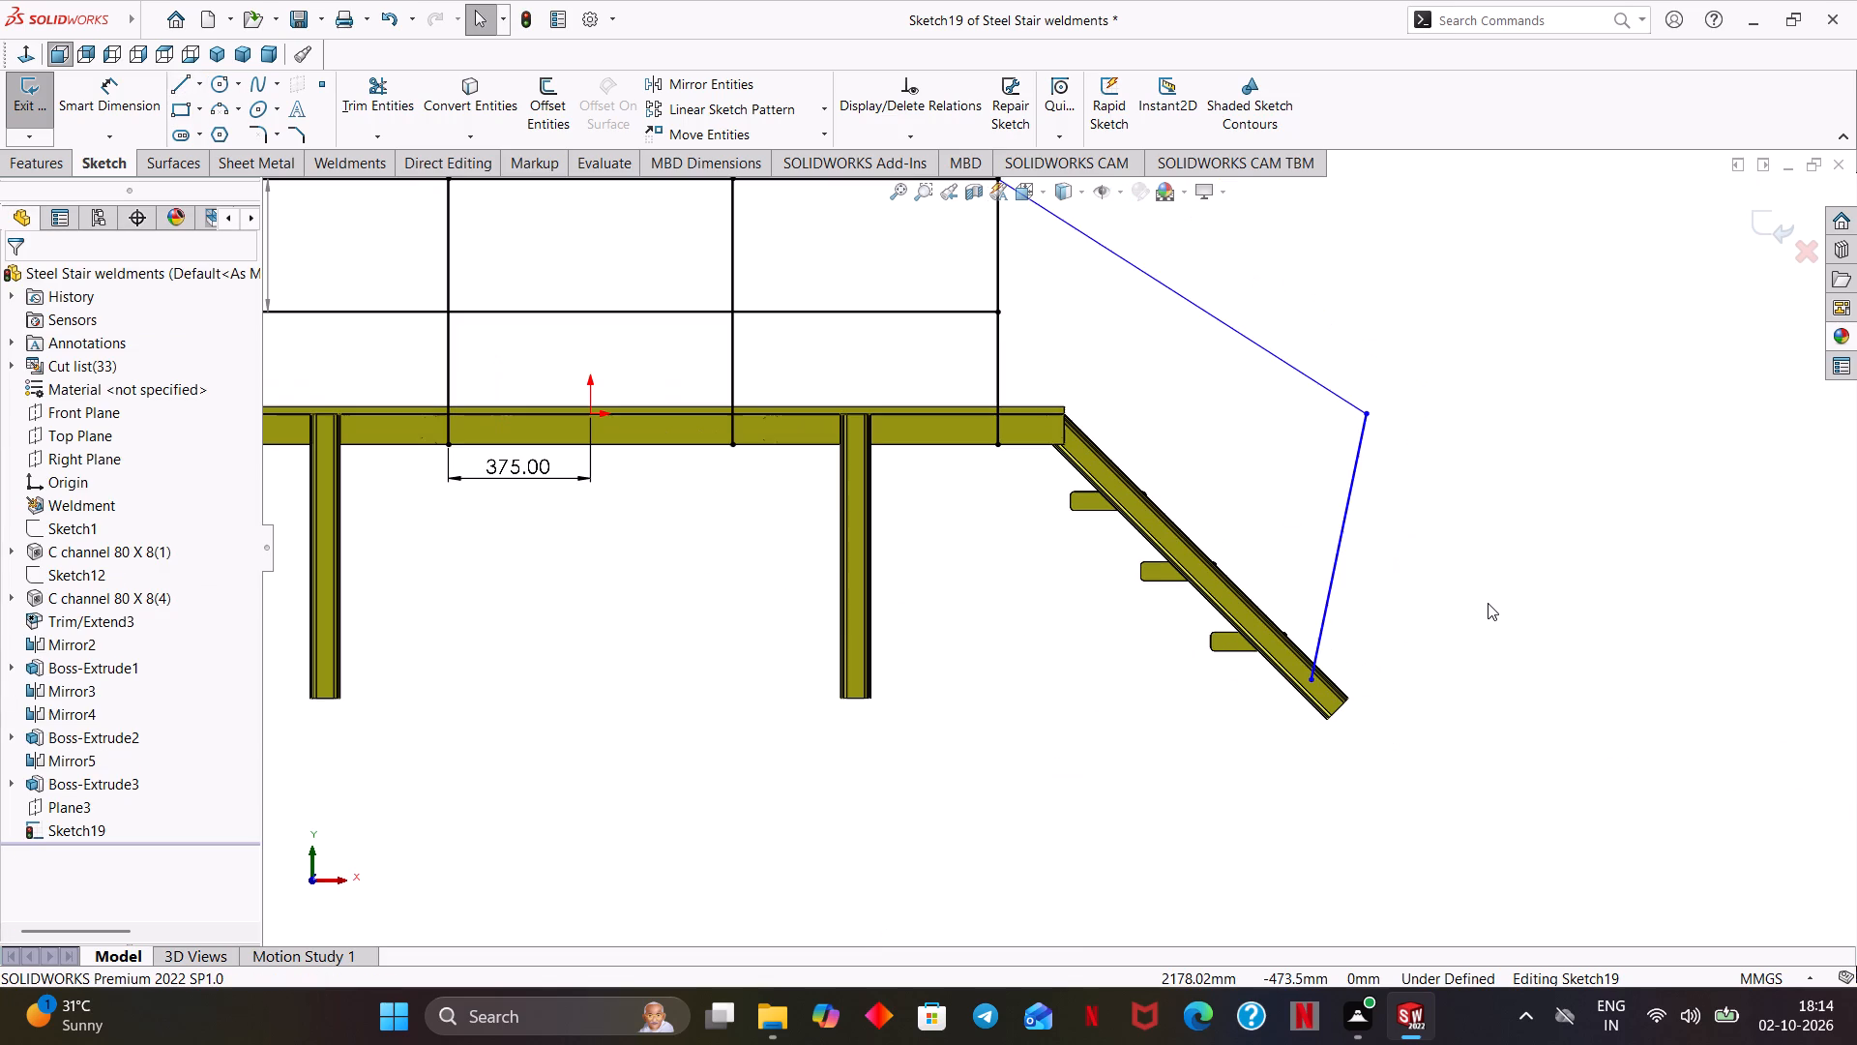
click(1340, 562)
click(1429, 479)
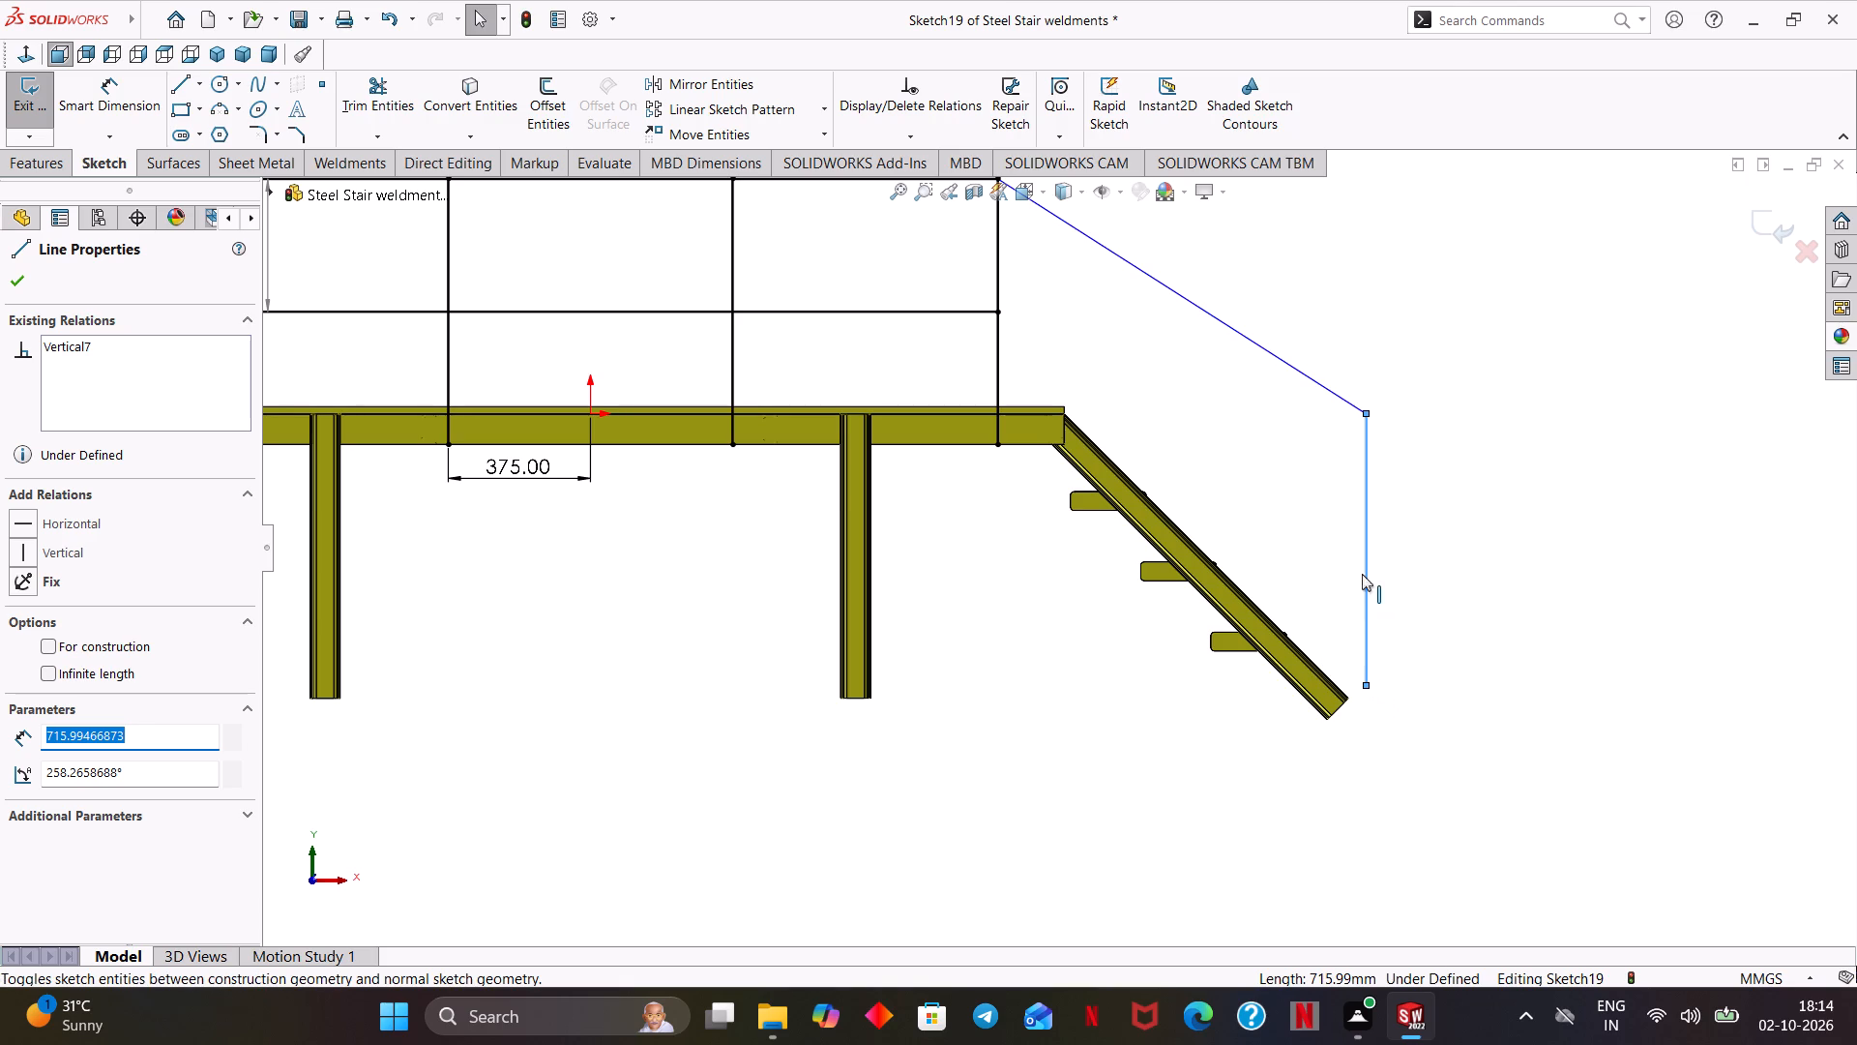
Move the corner between the new sloping handrail and end post inward, bringing the post's foot onto the stair stringer.
drag(1366, 413, 1339, 403)
drag(1332, 401, 1305, 390)
drag(1341, 405, 1308, 392)
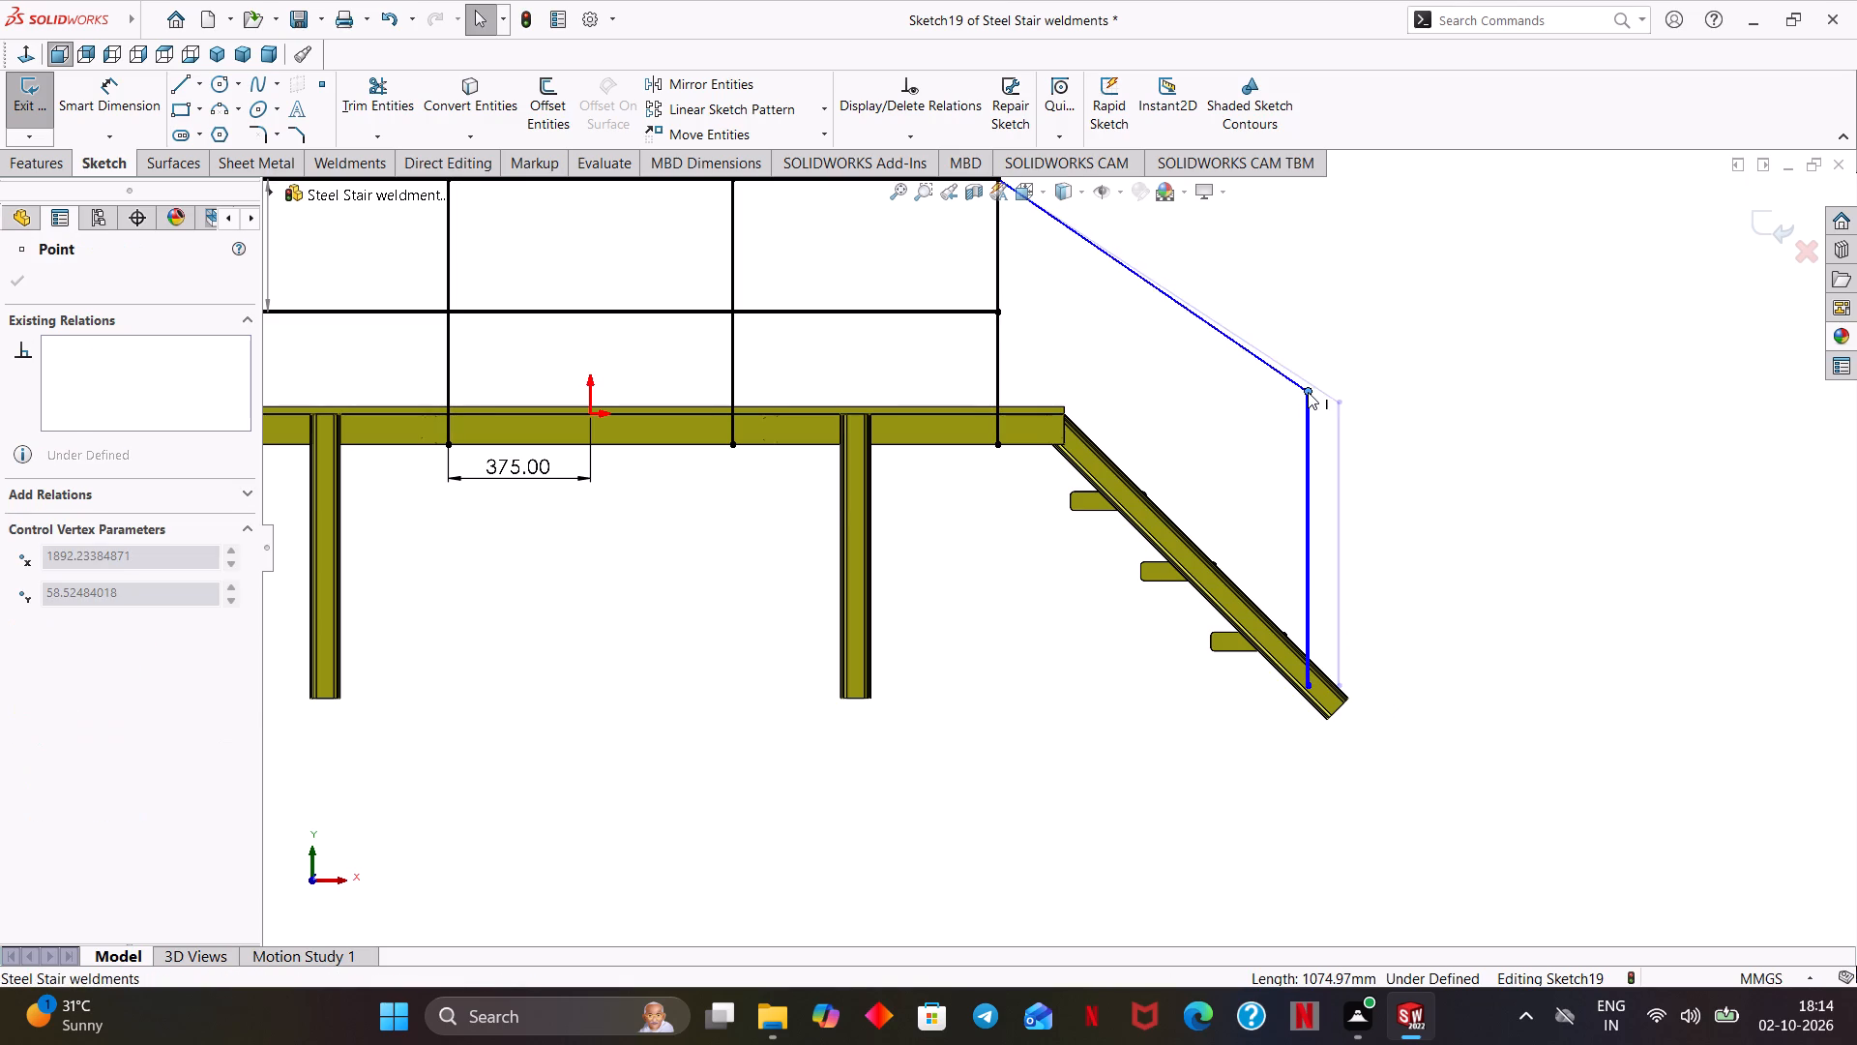
Move the new end post's top corner slightly upward and raise its foot to the middle of the stair stringer.
drag(1308, 392, 1309, 379)
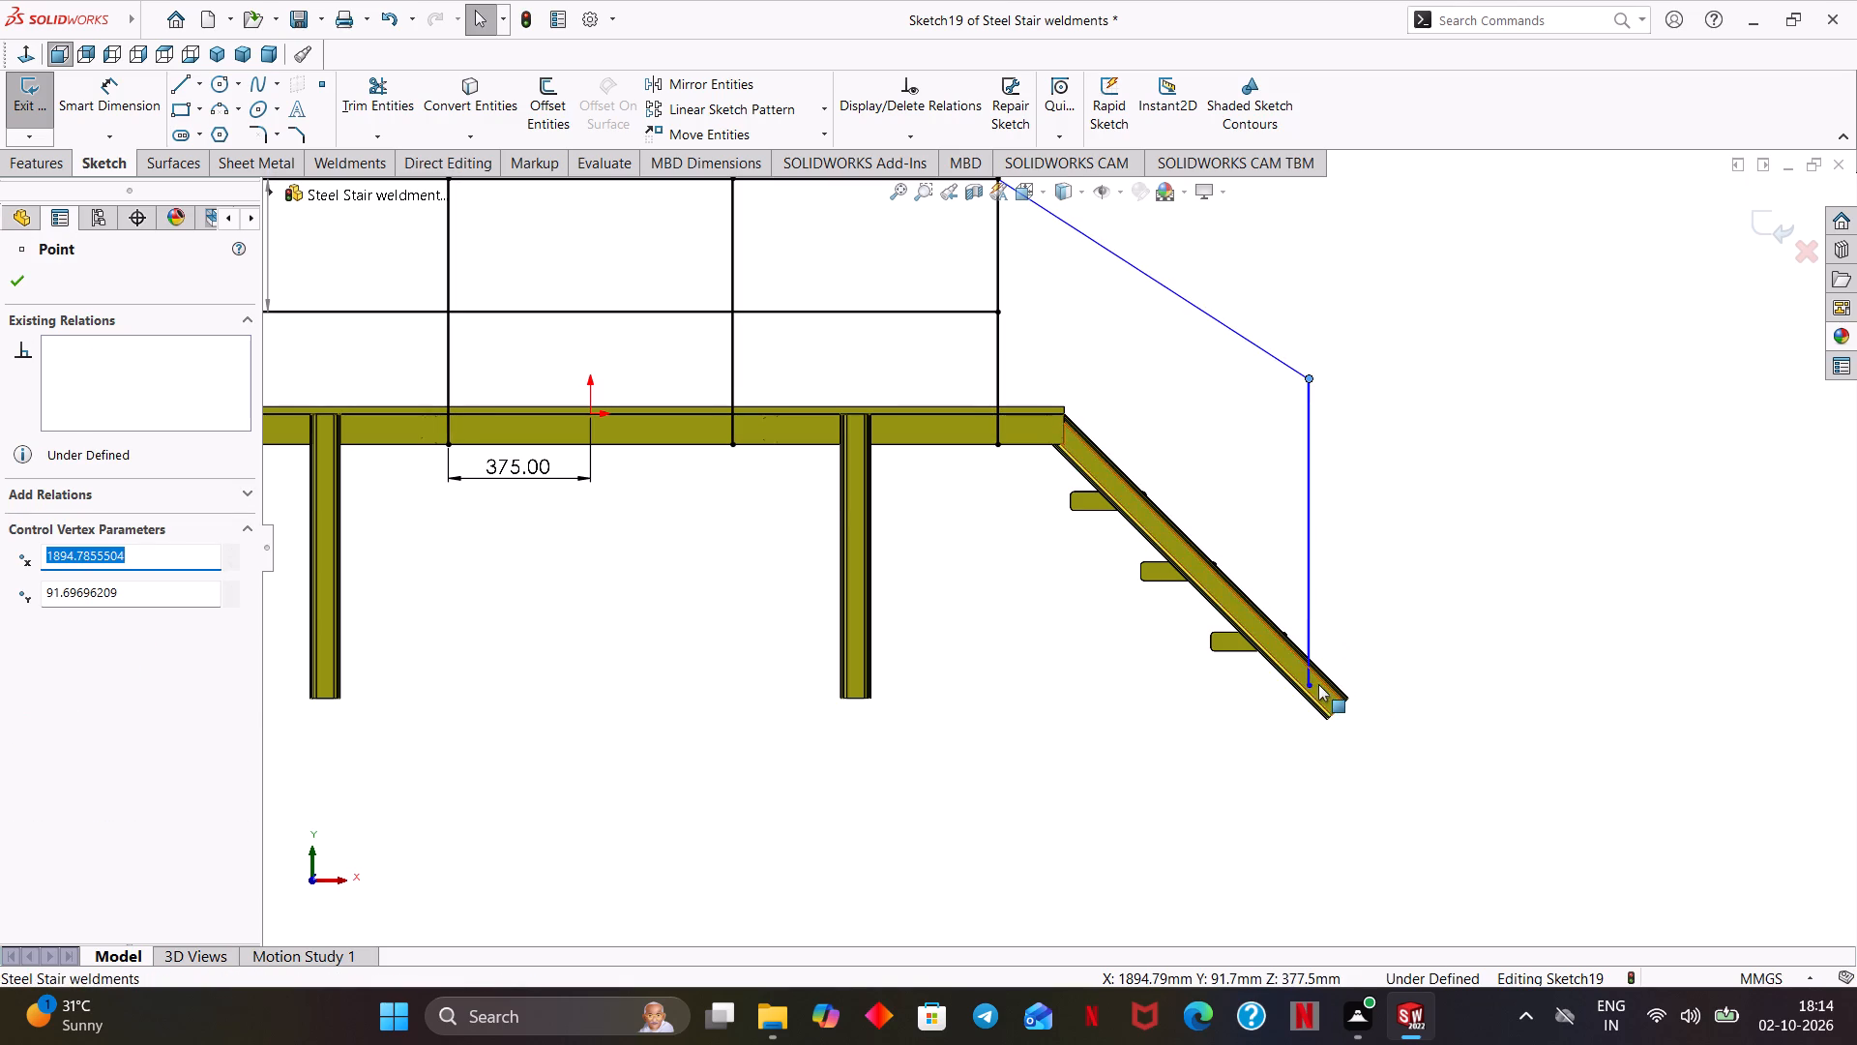
drag(1305, 681, 1305, 663)
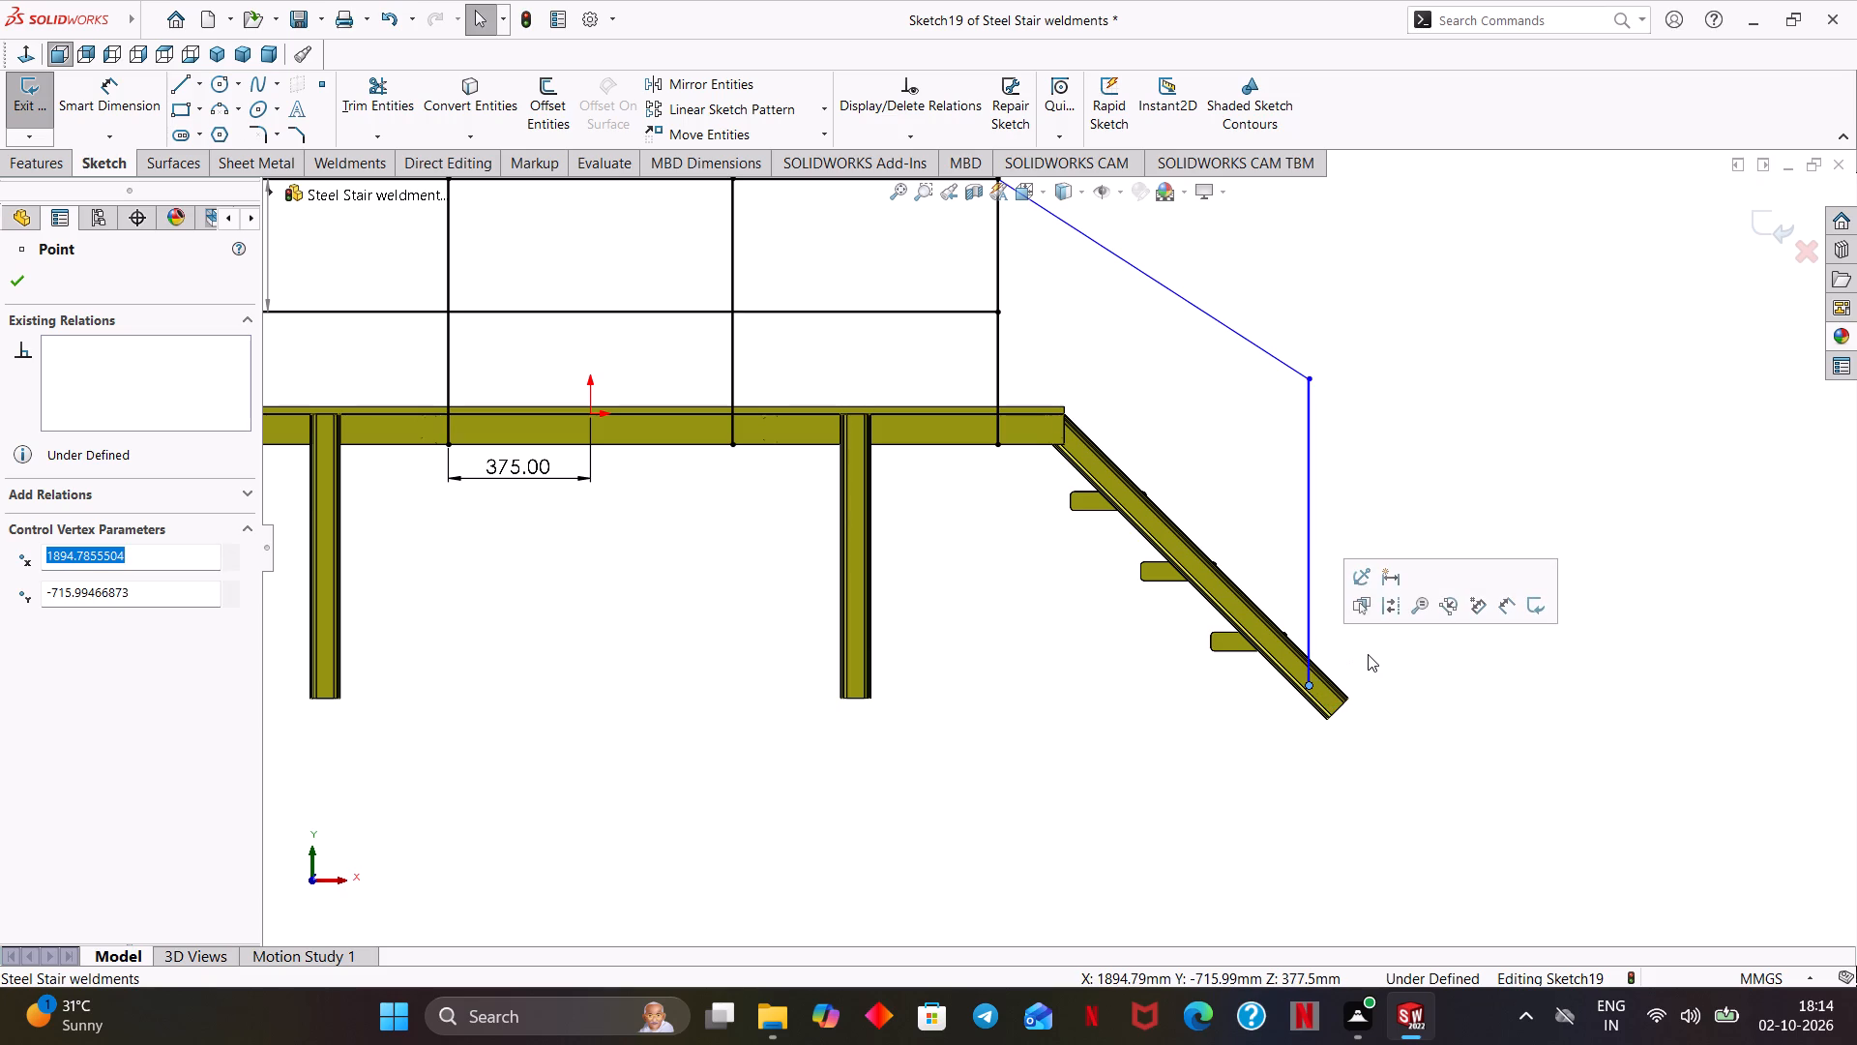
click(1368, 654)
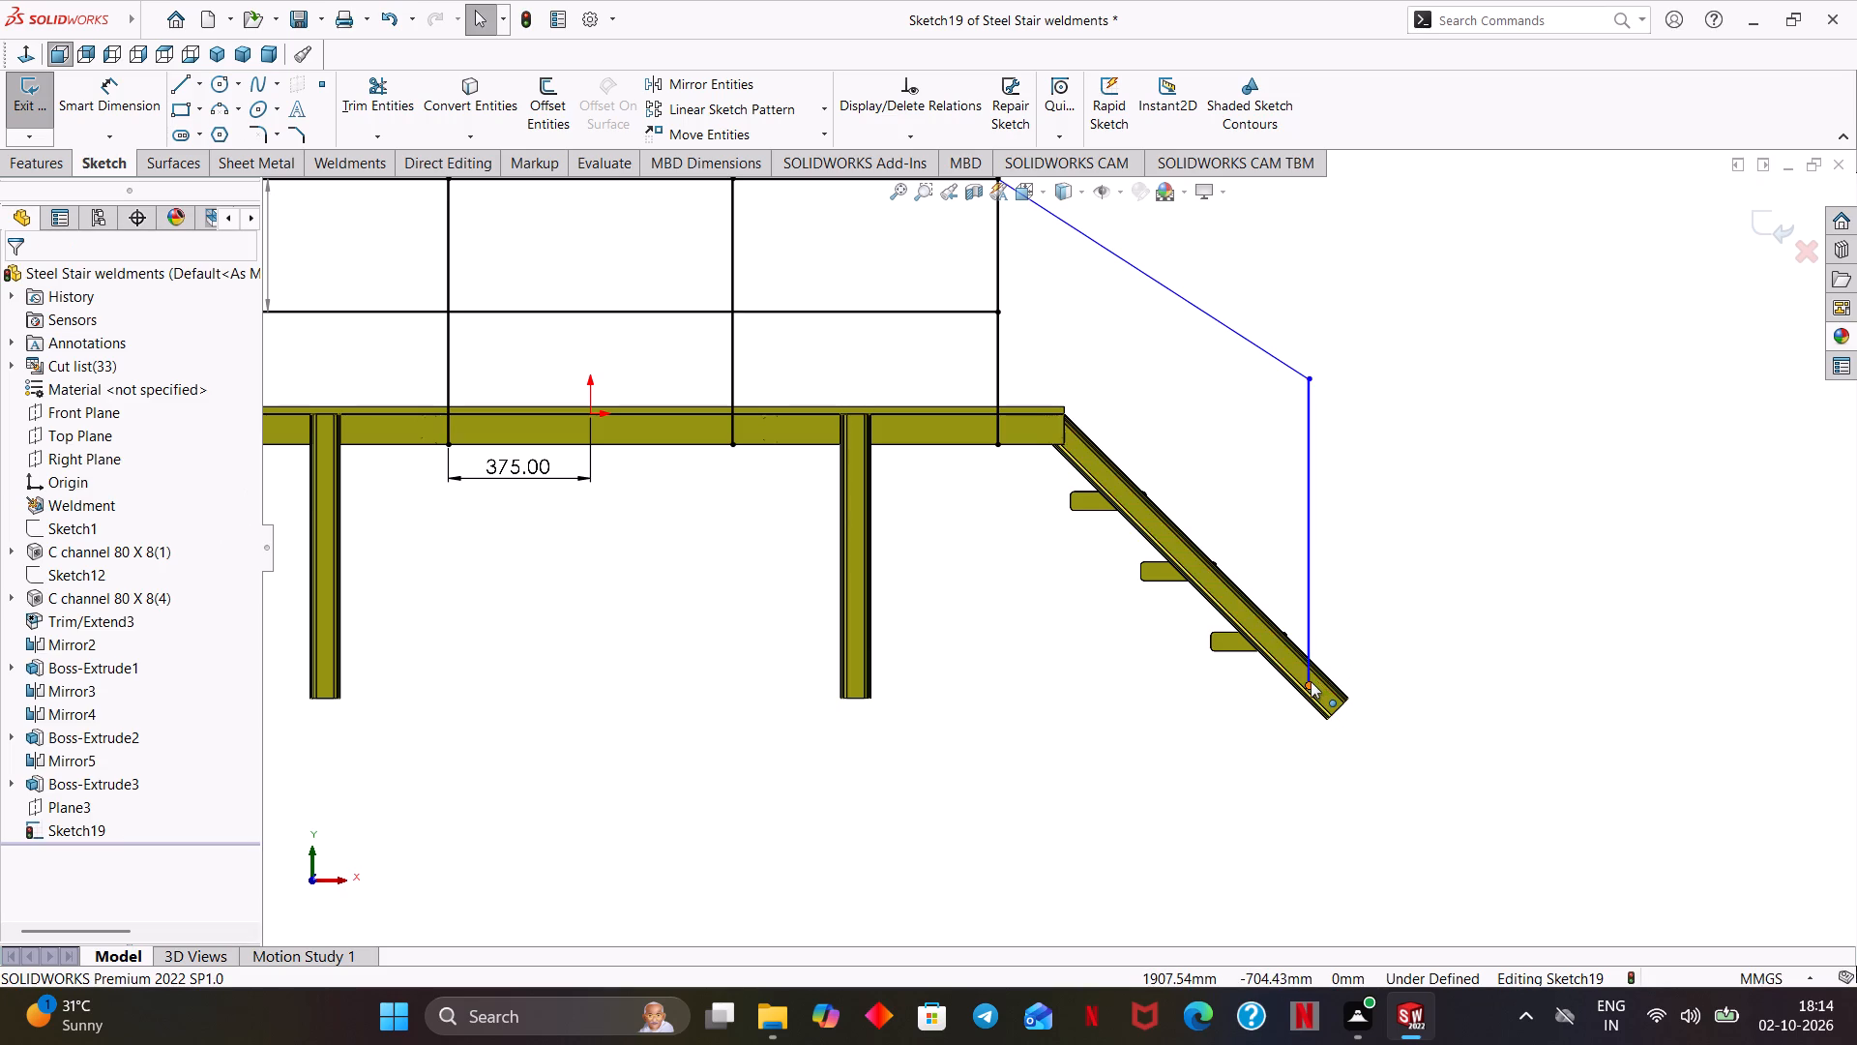
scroll(1311, 681, down, 8)
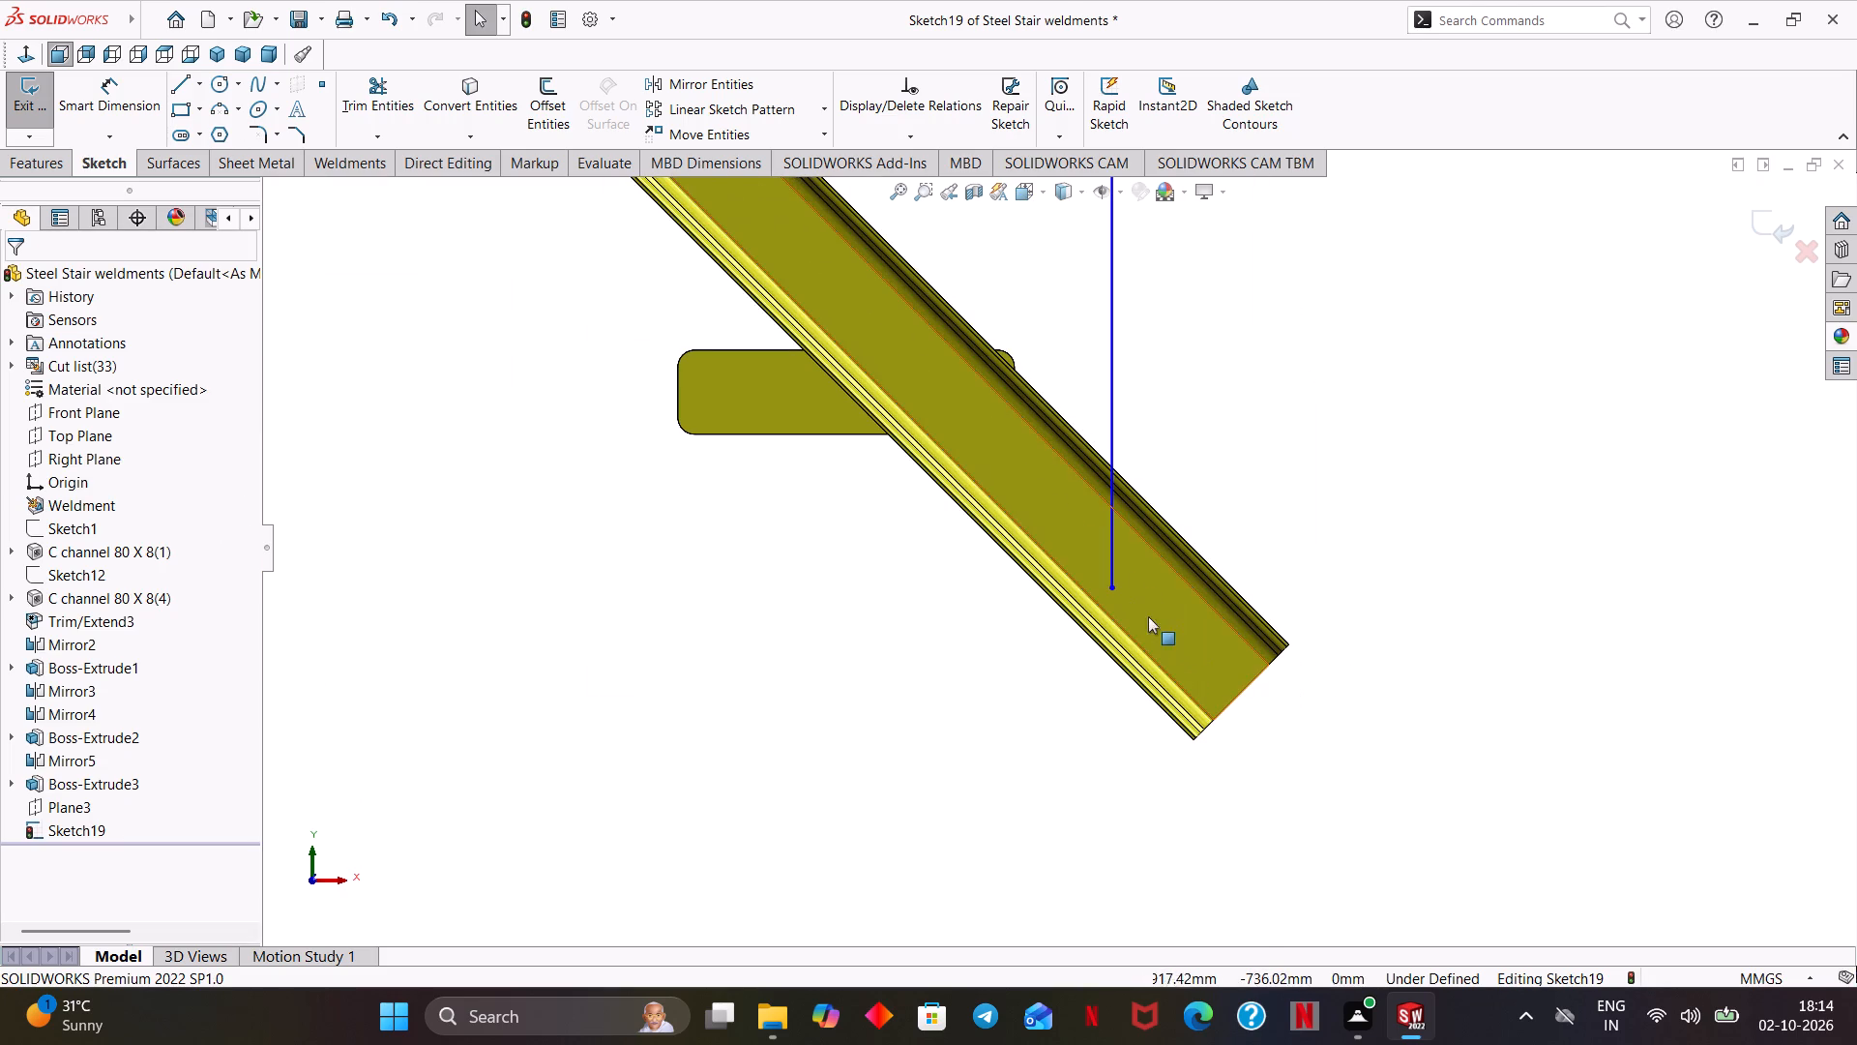
drag(1113, 585, 1117, 562)
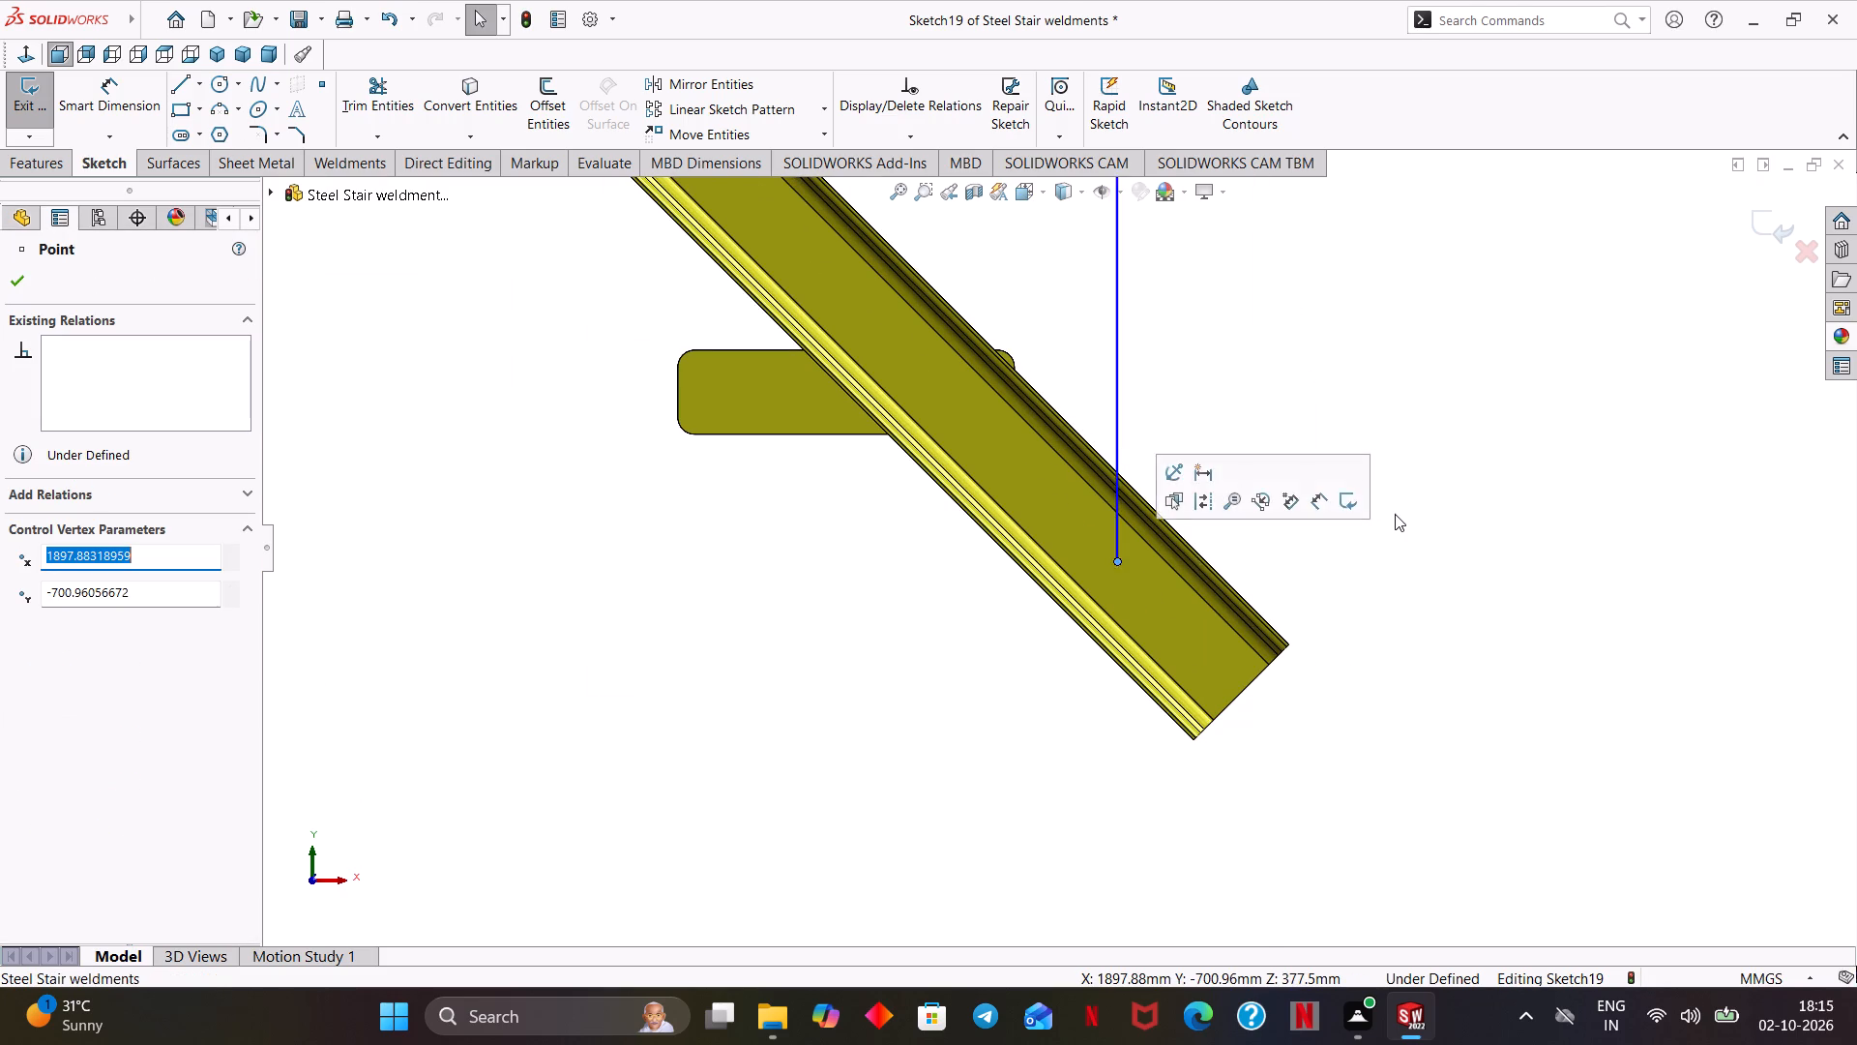
Dimension the angle between the new sloping handrail and the last platform post as 45°.
scroll(1395, 514, up, 4)
scroll(1313, 507, up, 6)
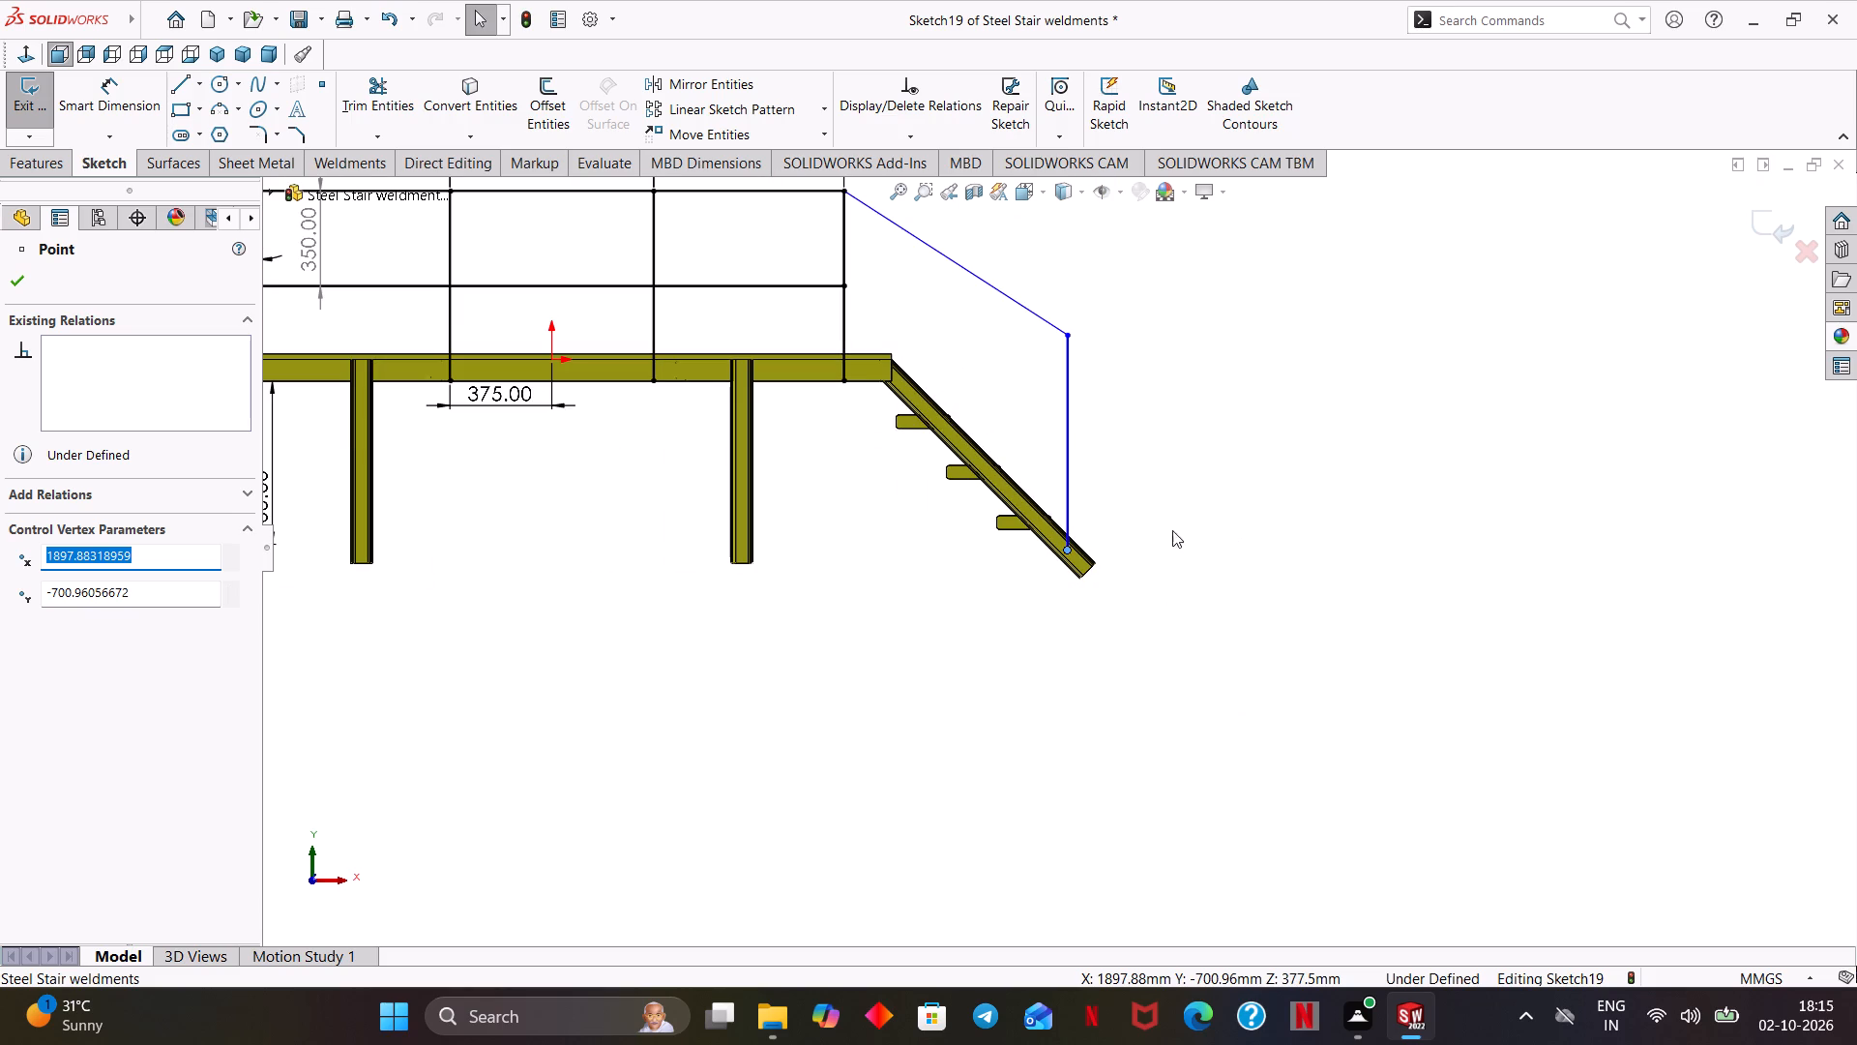
ctrl+middle_drag(1151, 503, 1262, 671)
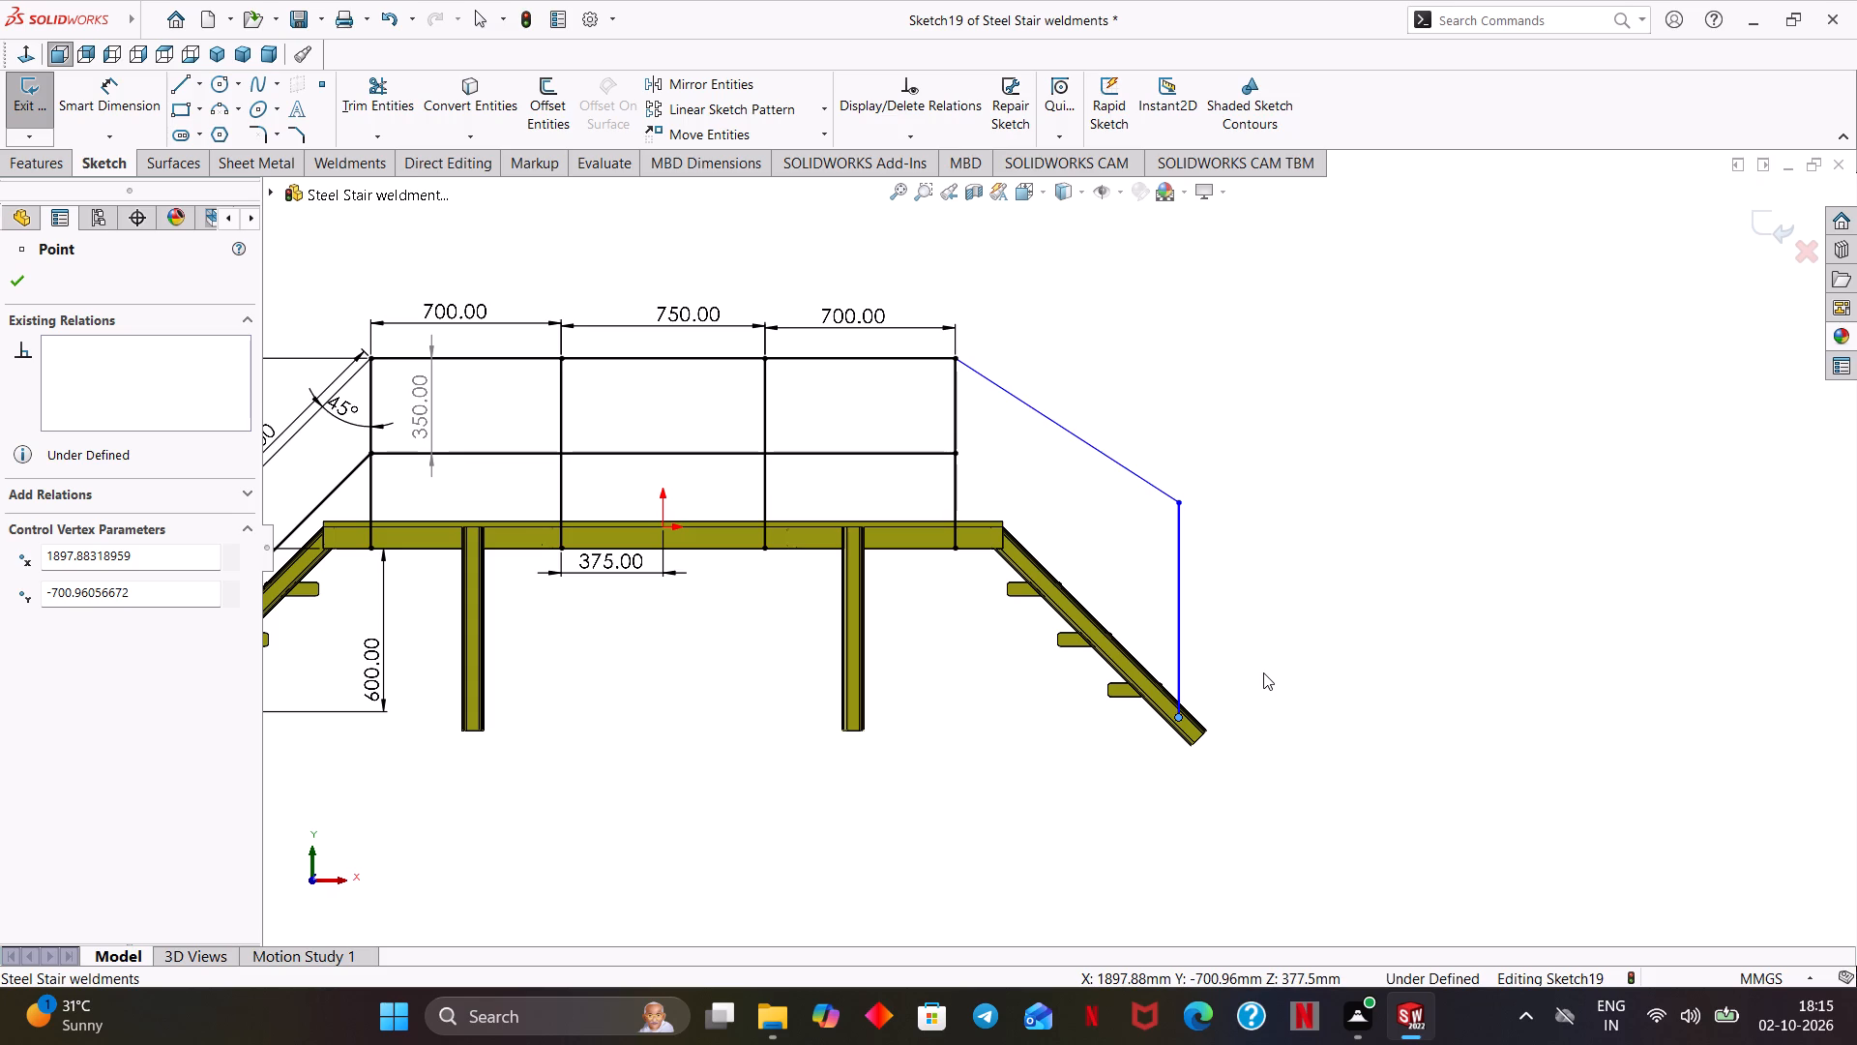
click(120, 95)
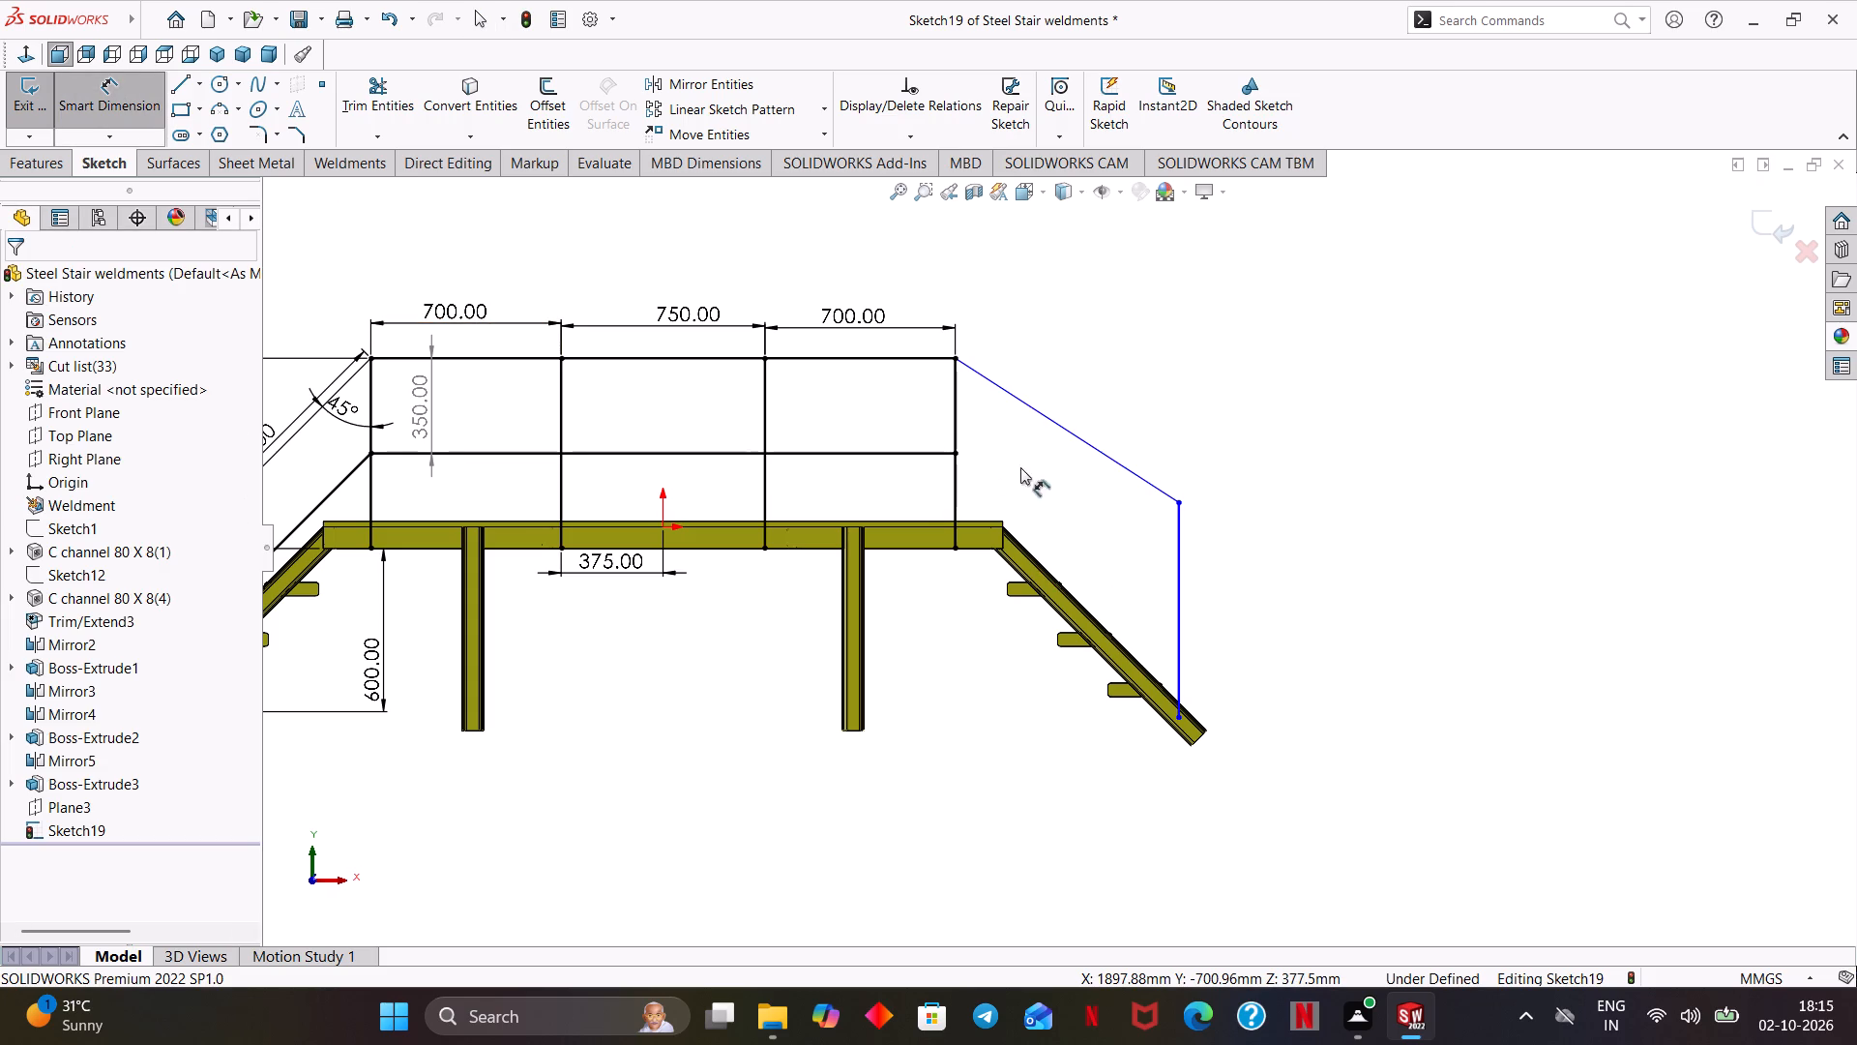
click(955, 418)
click(1017, 397)
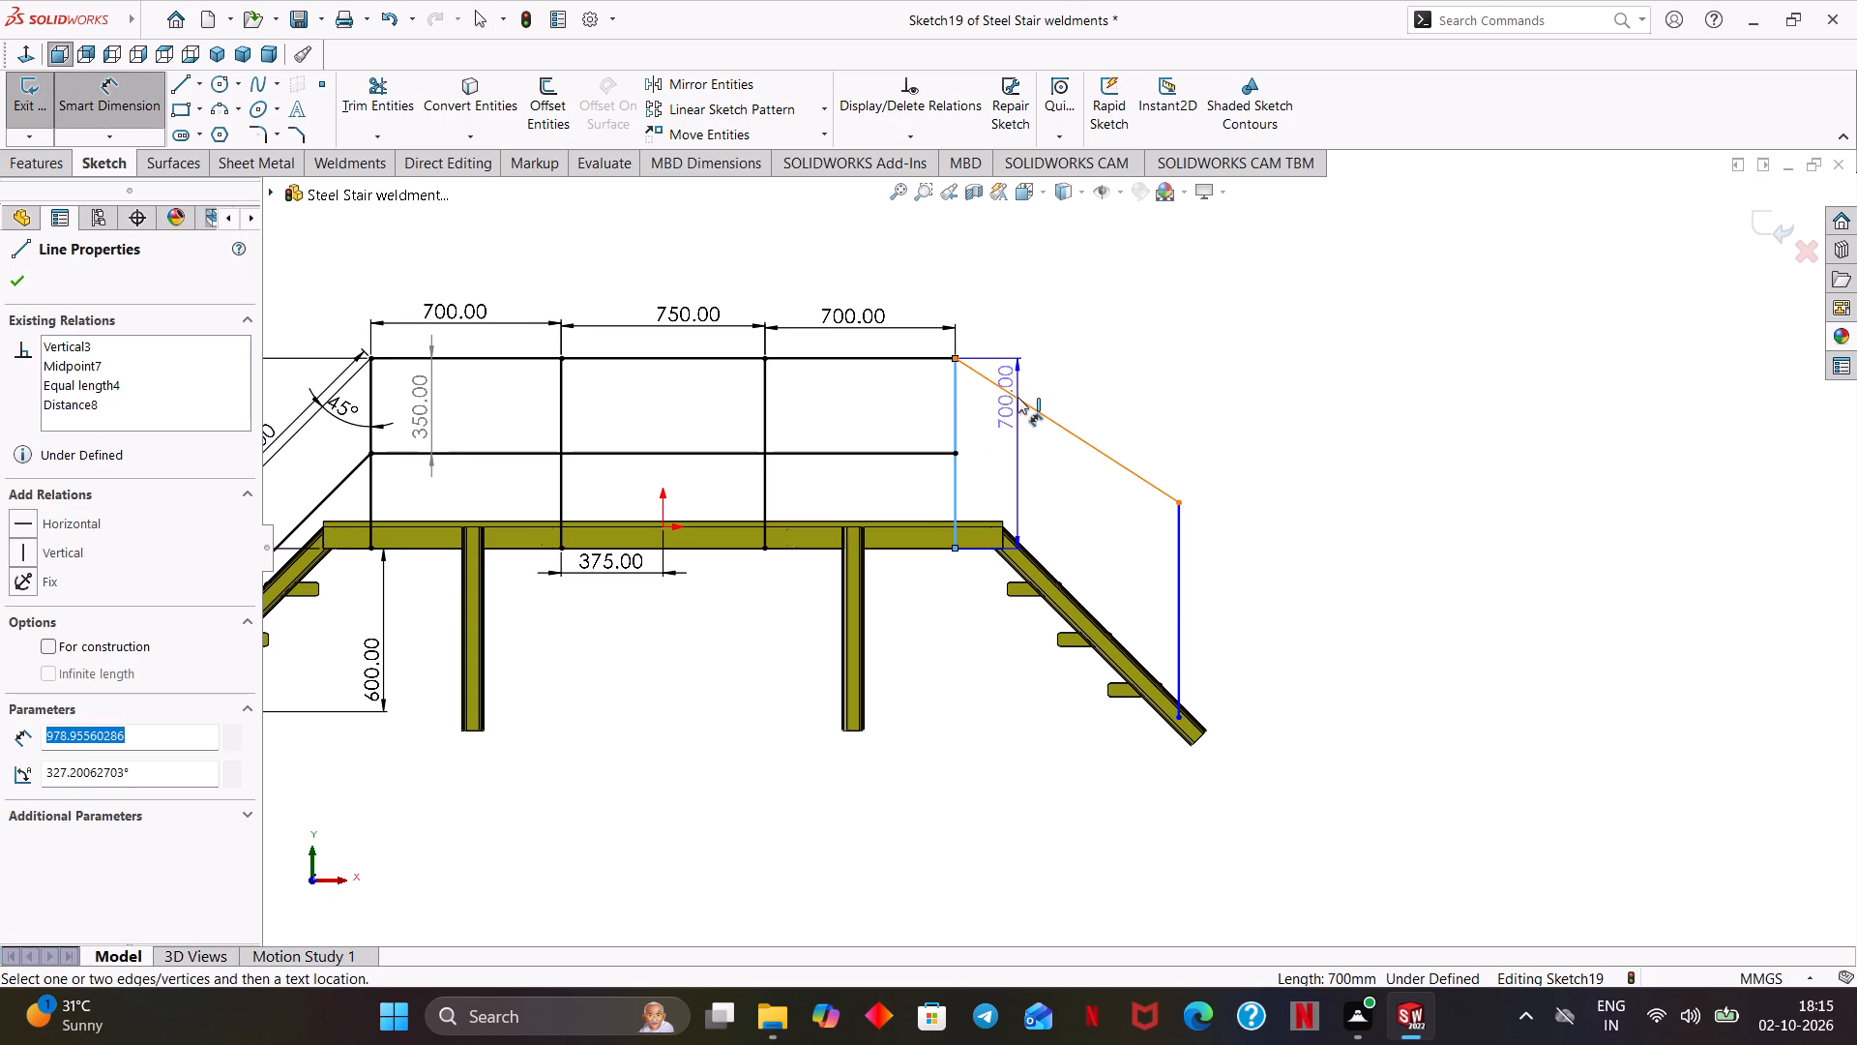
click(983, 424)
text(45)
key(Return)
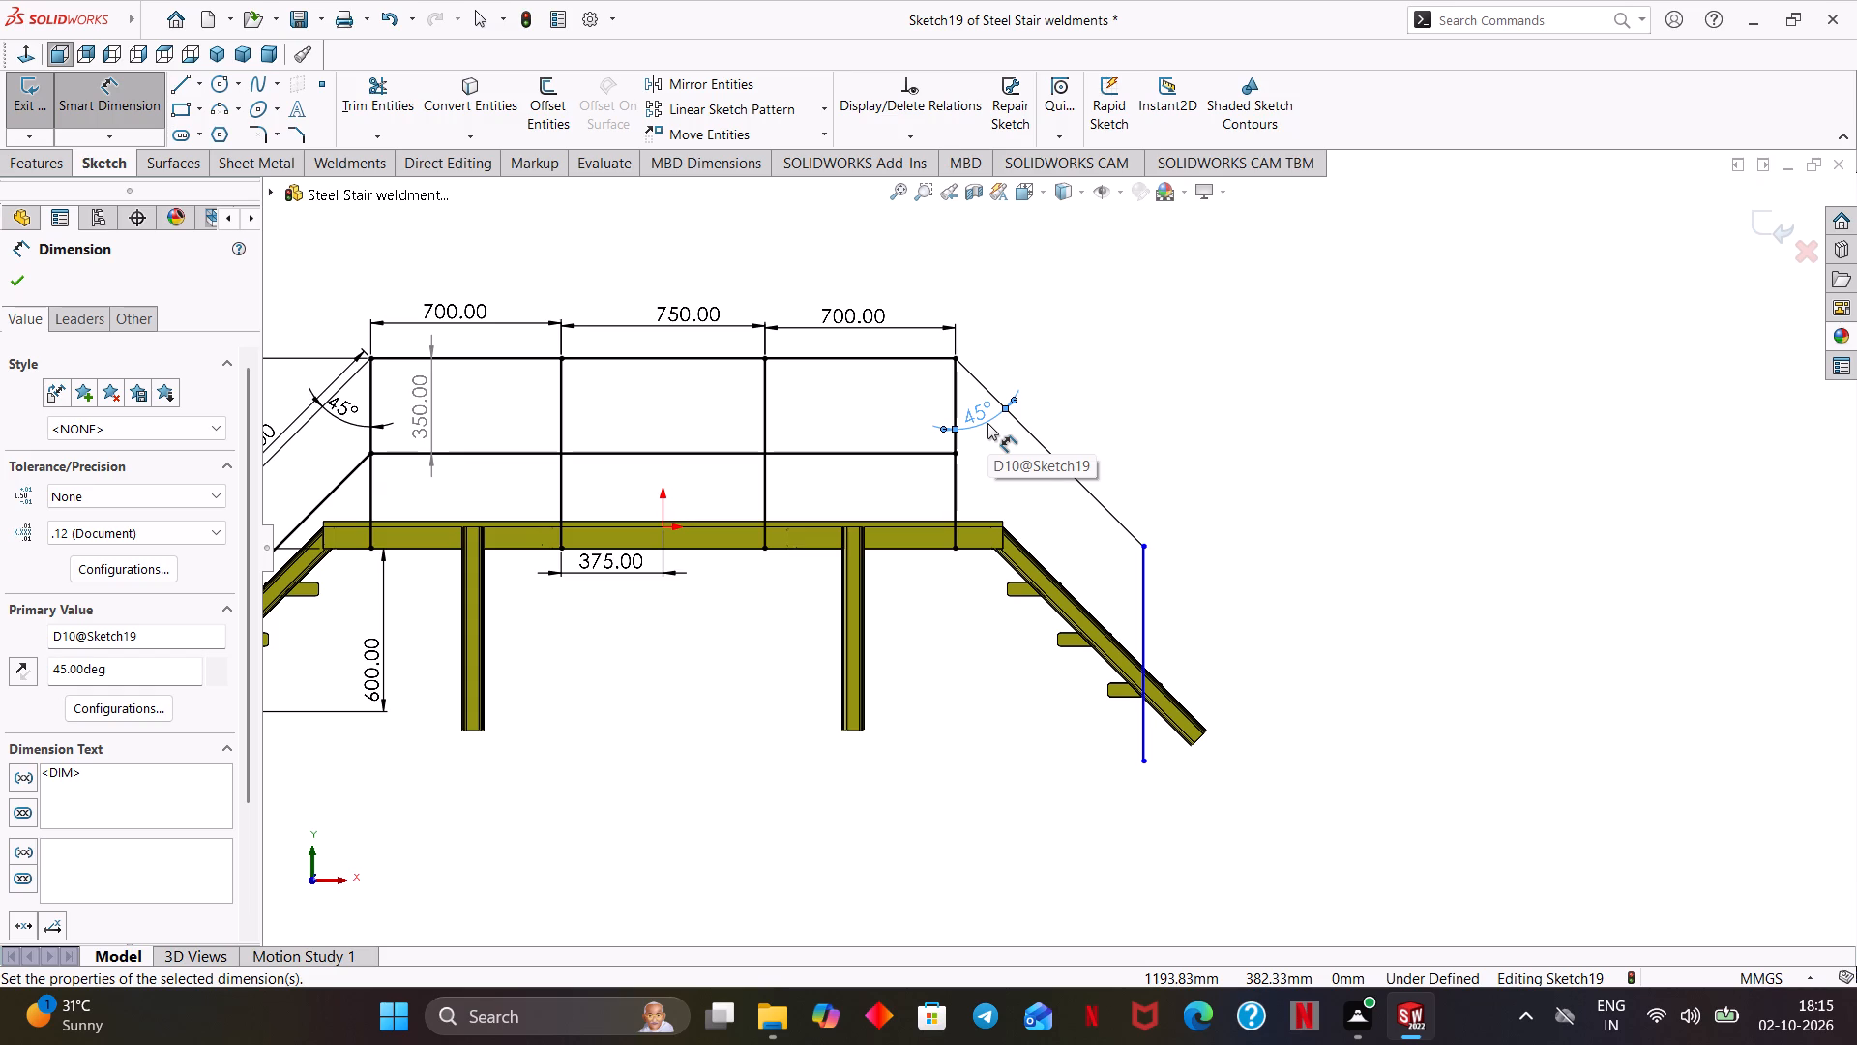
click(13, 279)
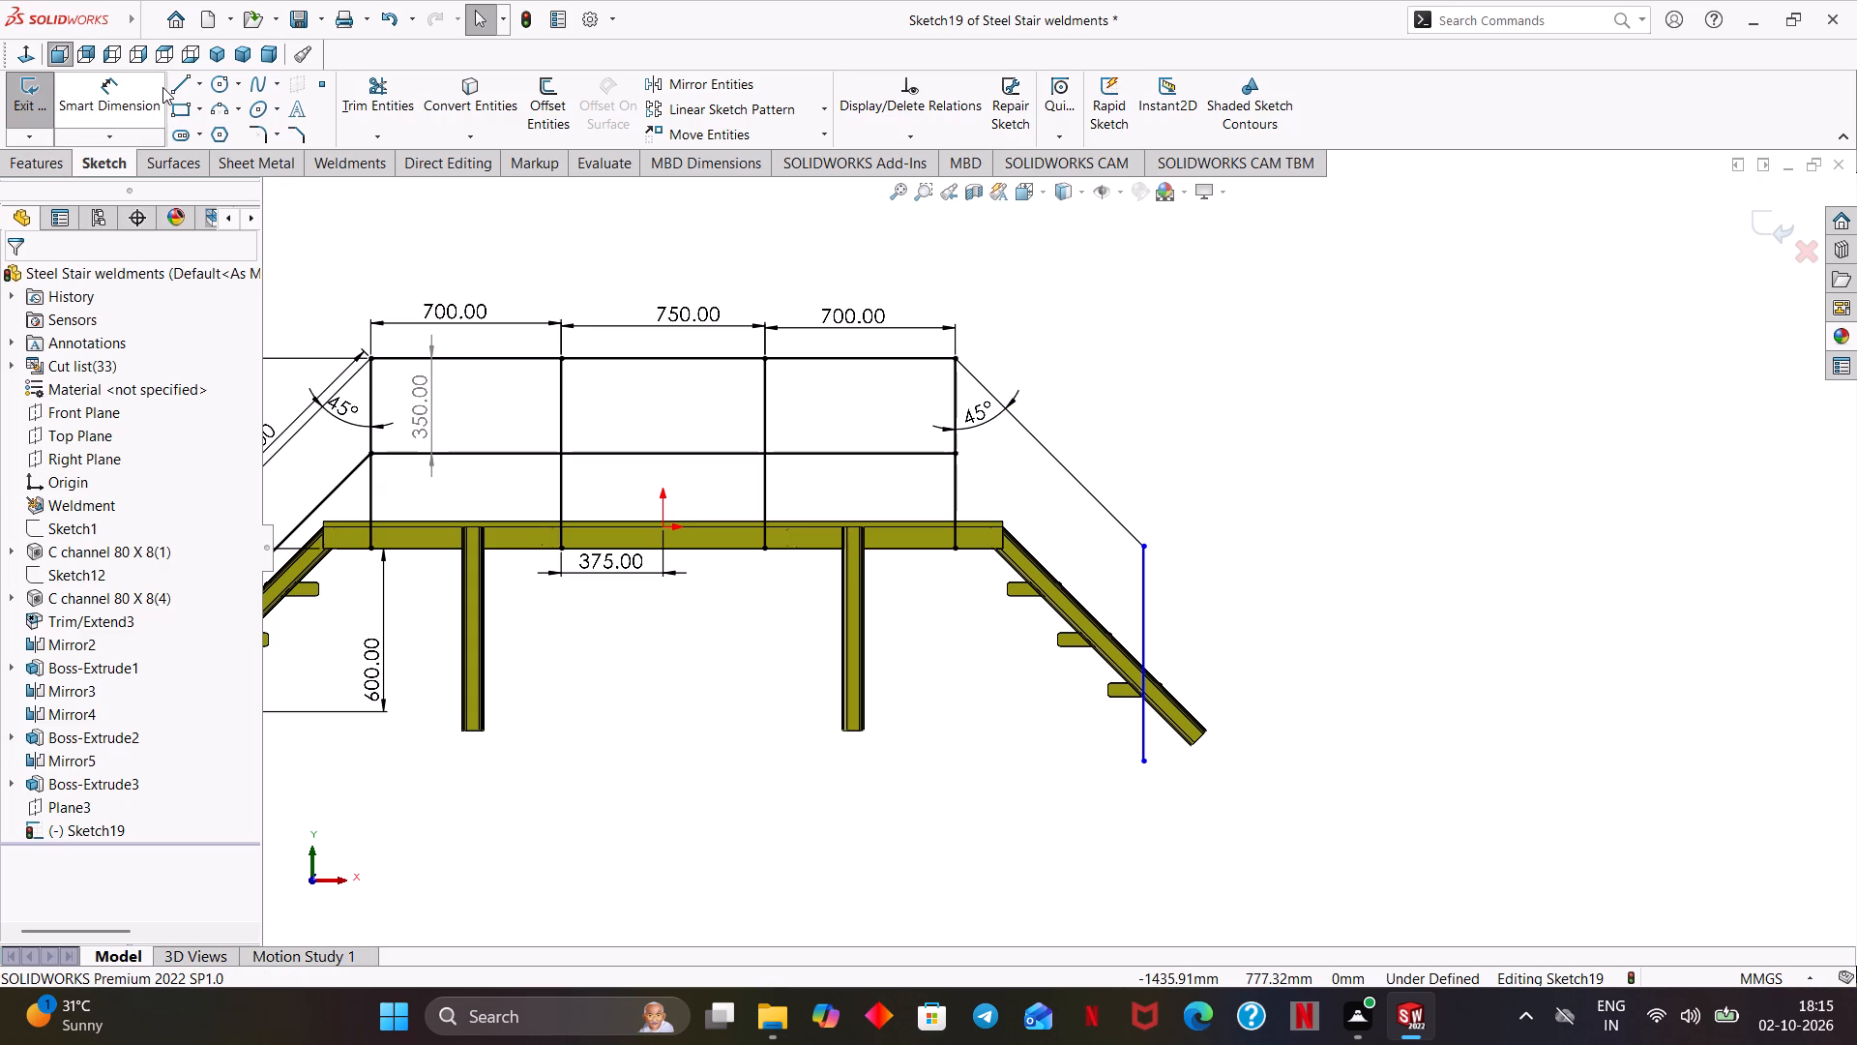
Draw a sloping mid rail about 947 mm long from the horizontal mid rail's free end to the new end post.
click(174, 86)
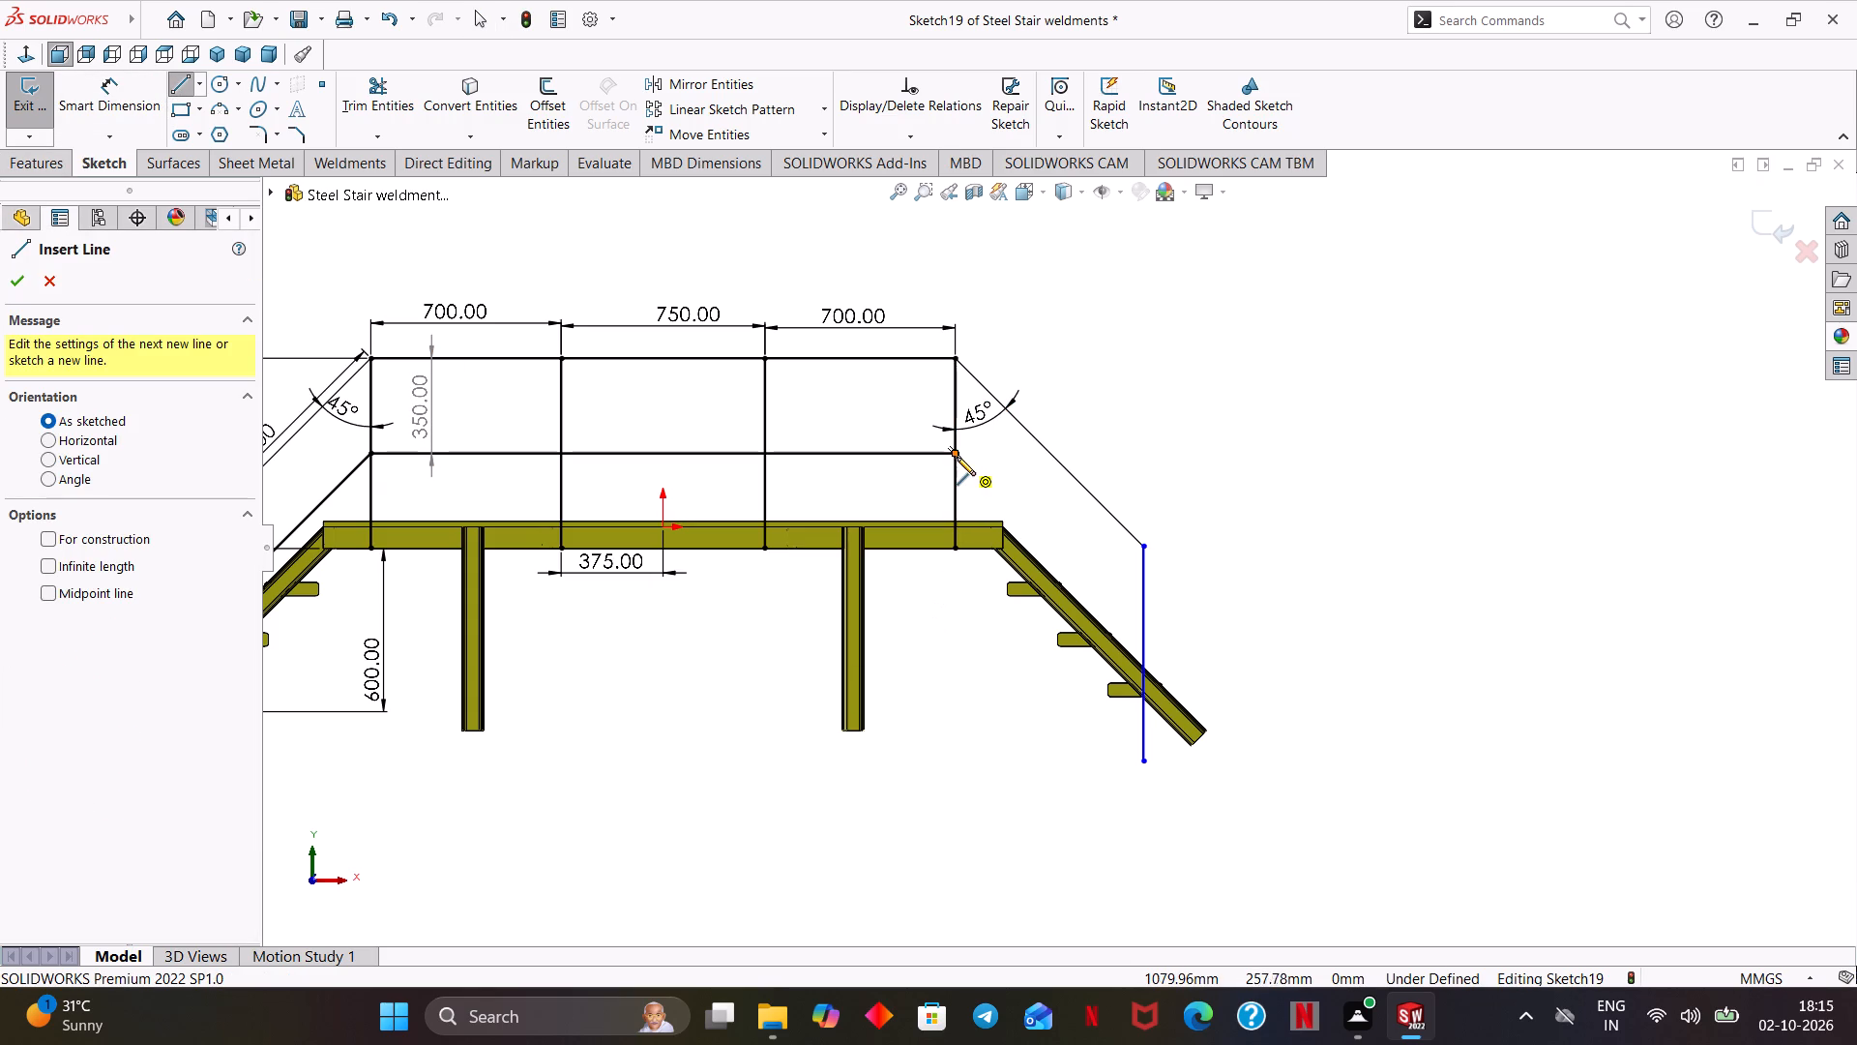
click(957, 456)
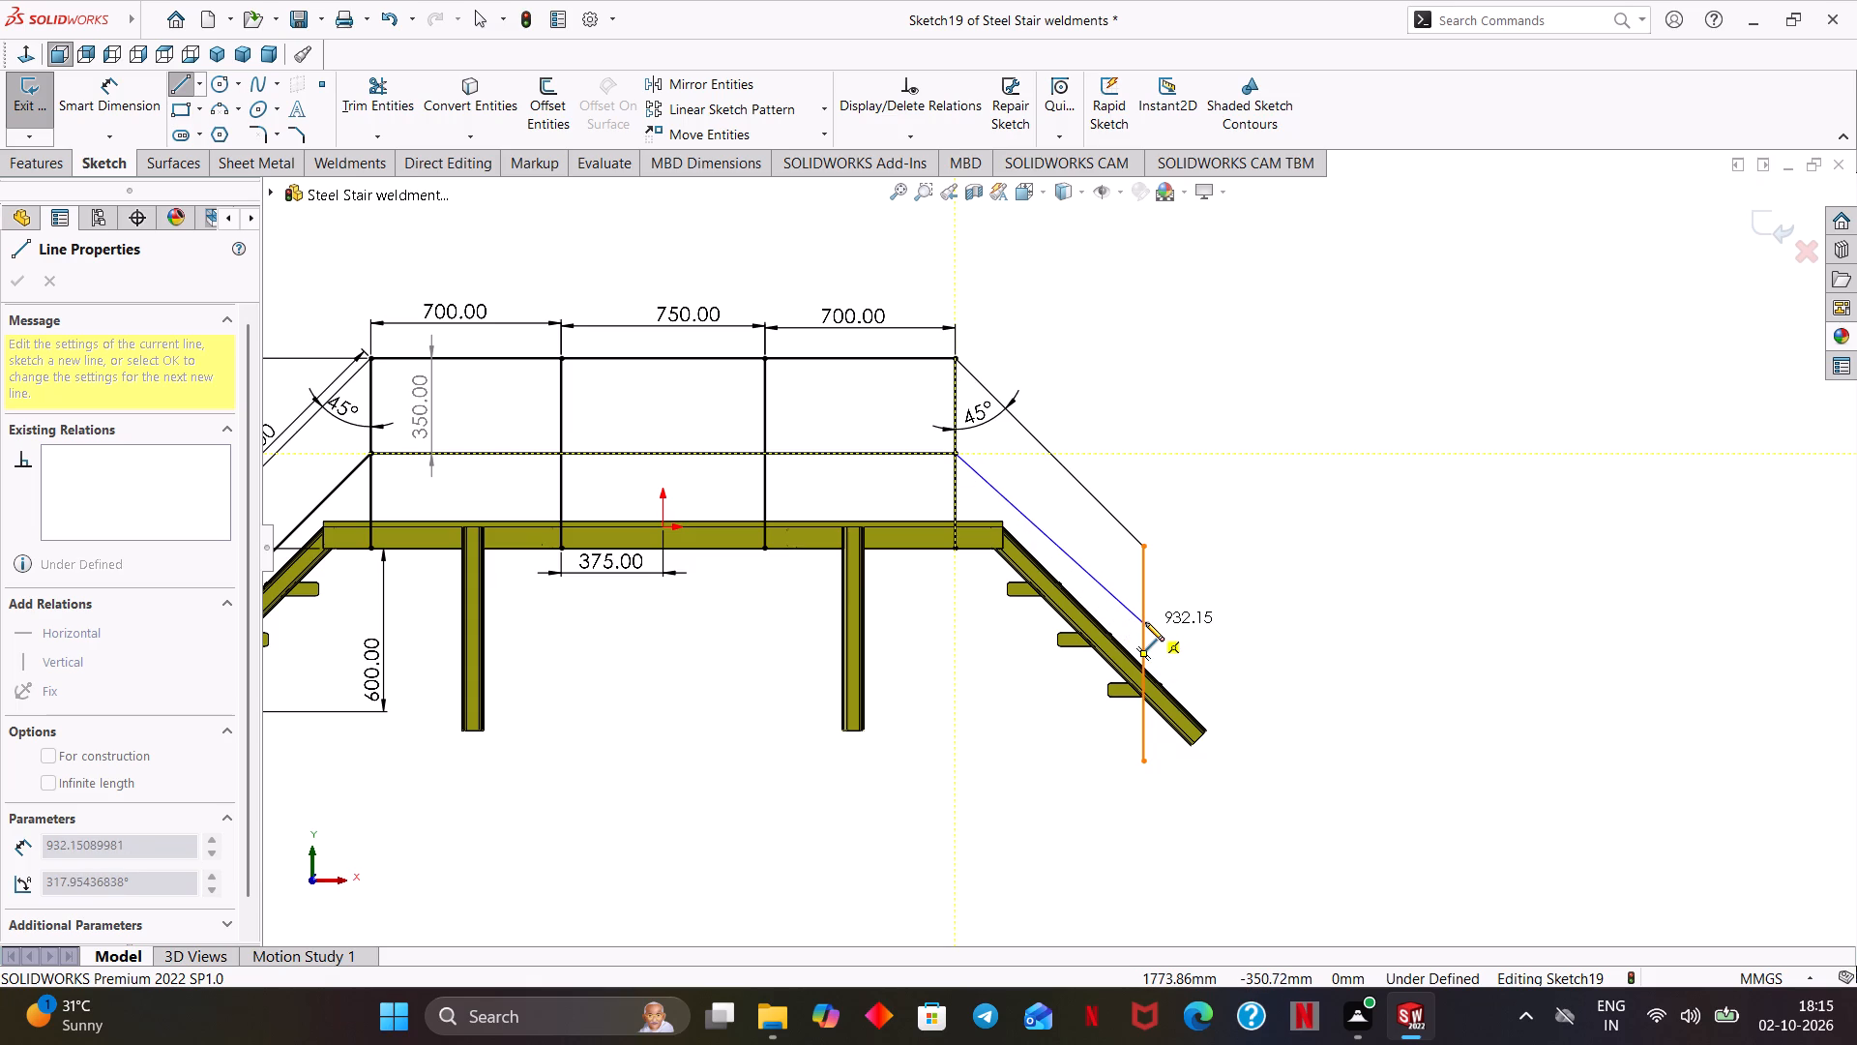
click(1145, 629)
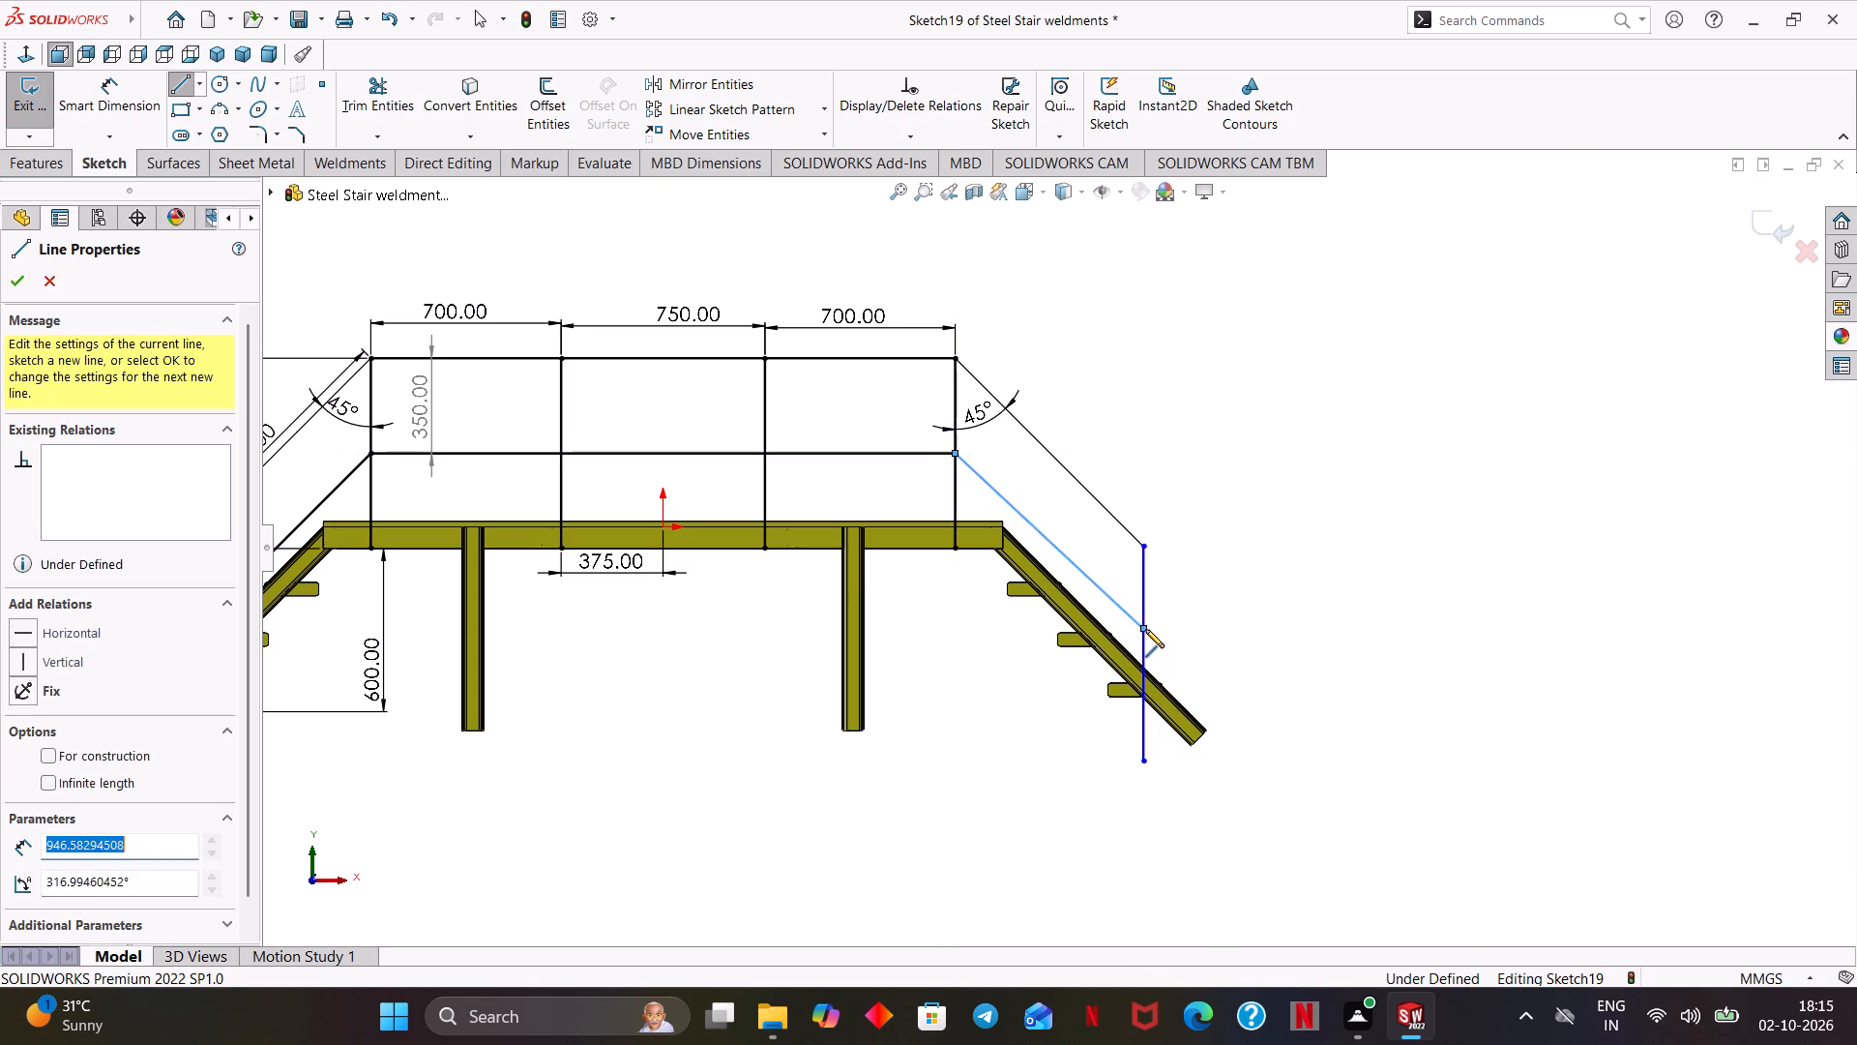
right_click(1229, 582)
click(1267, 599)
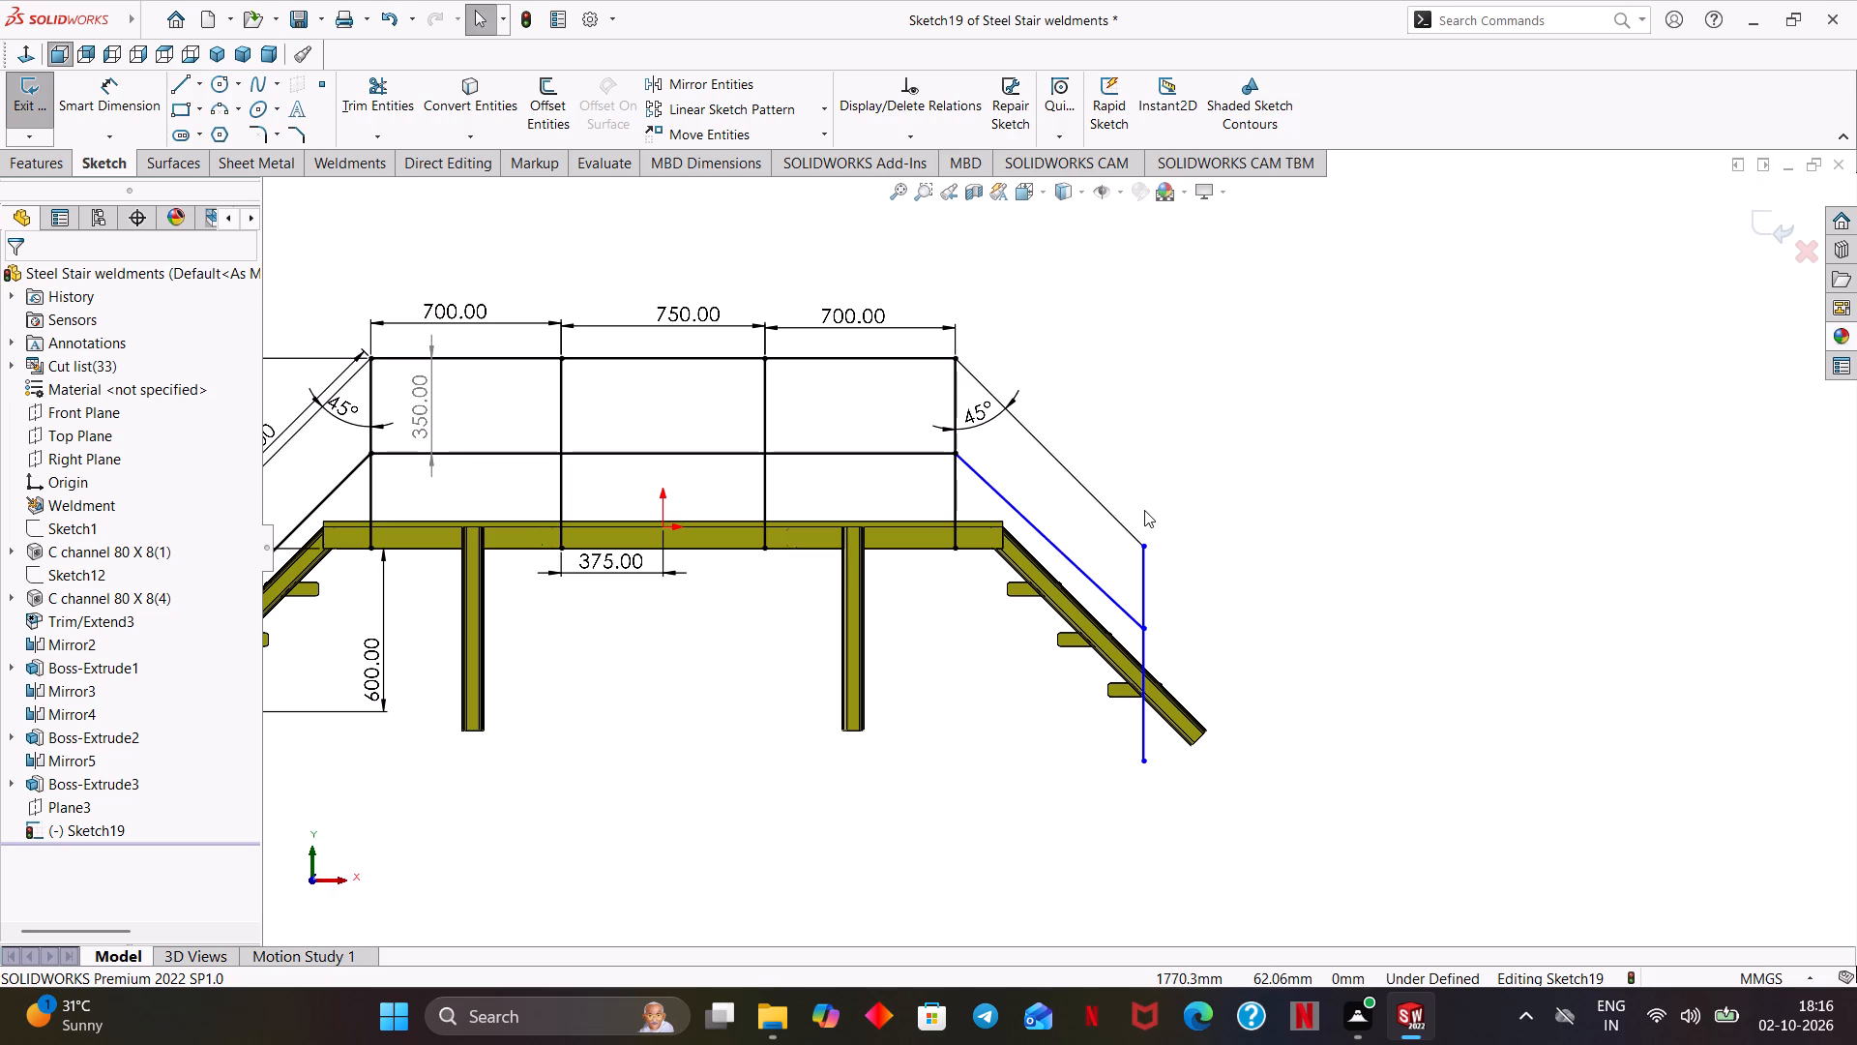
key(Escape)
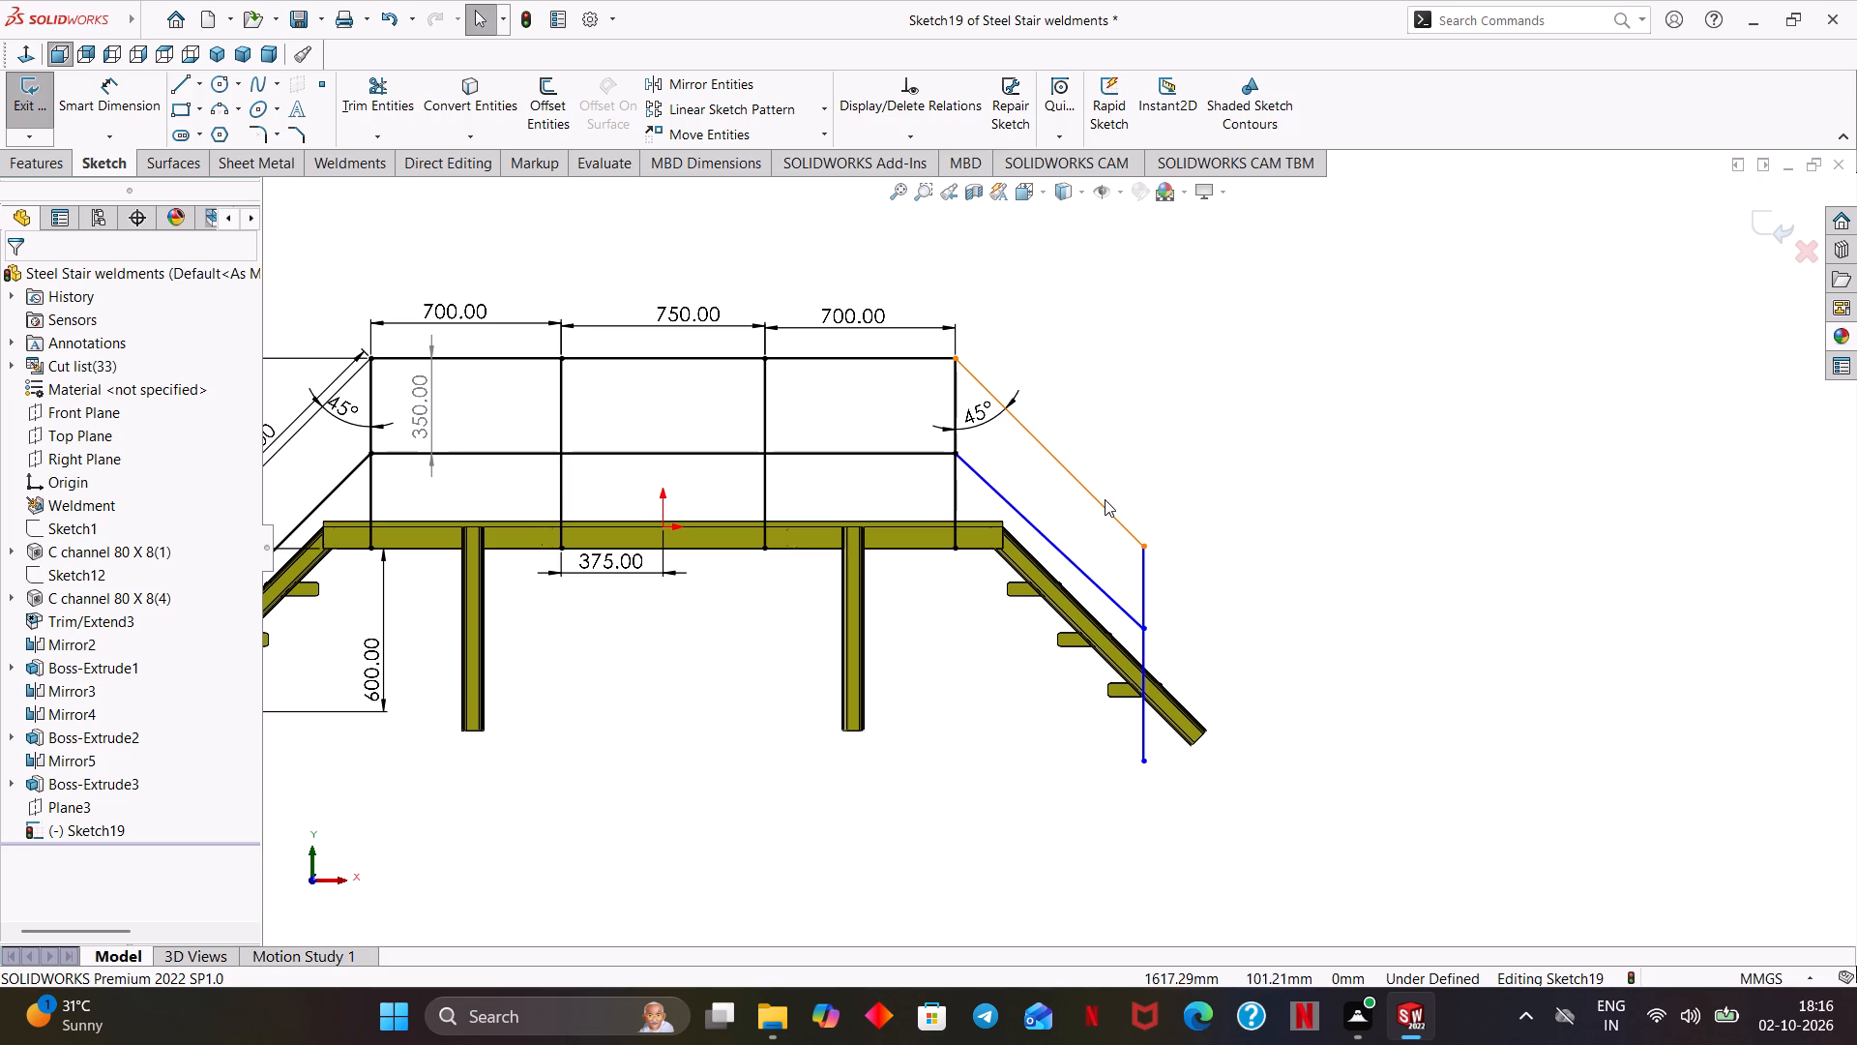
Make the new sloping mid rail parallel to the handrail above it.
shift+click(1105, 499)
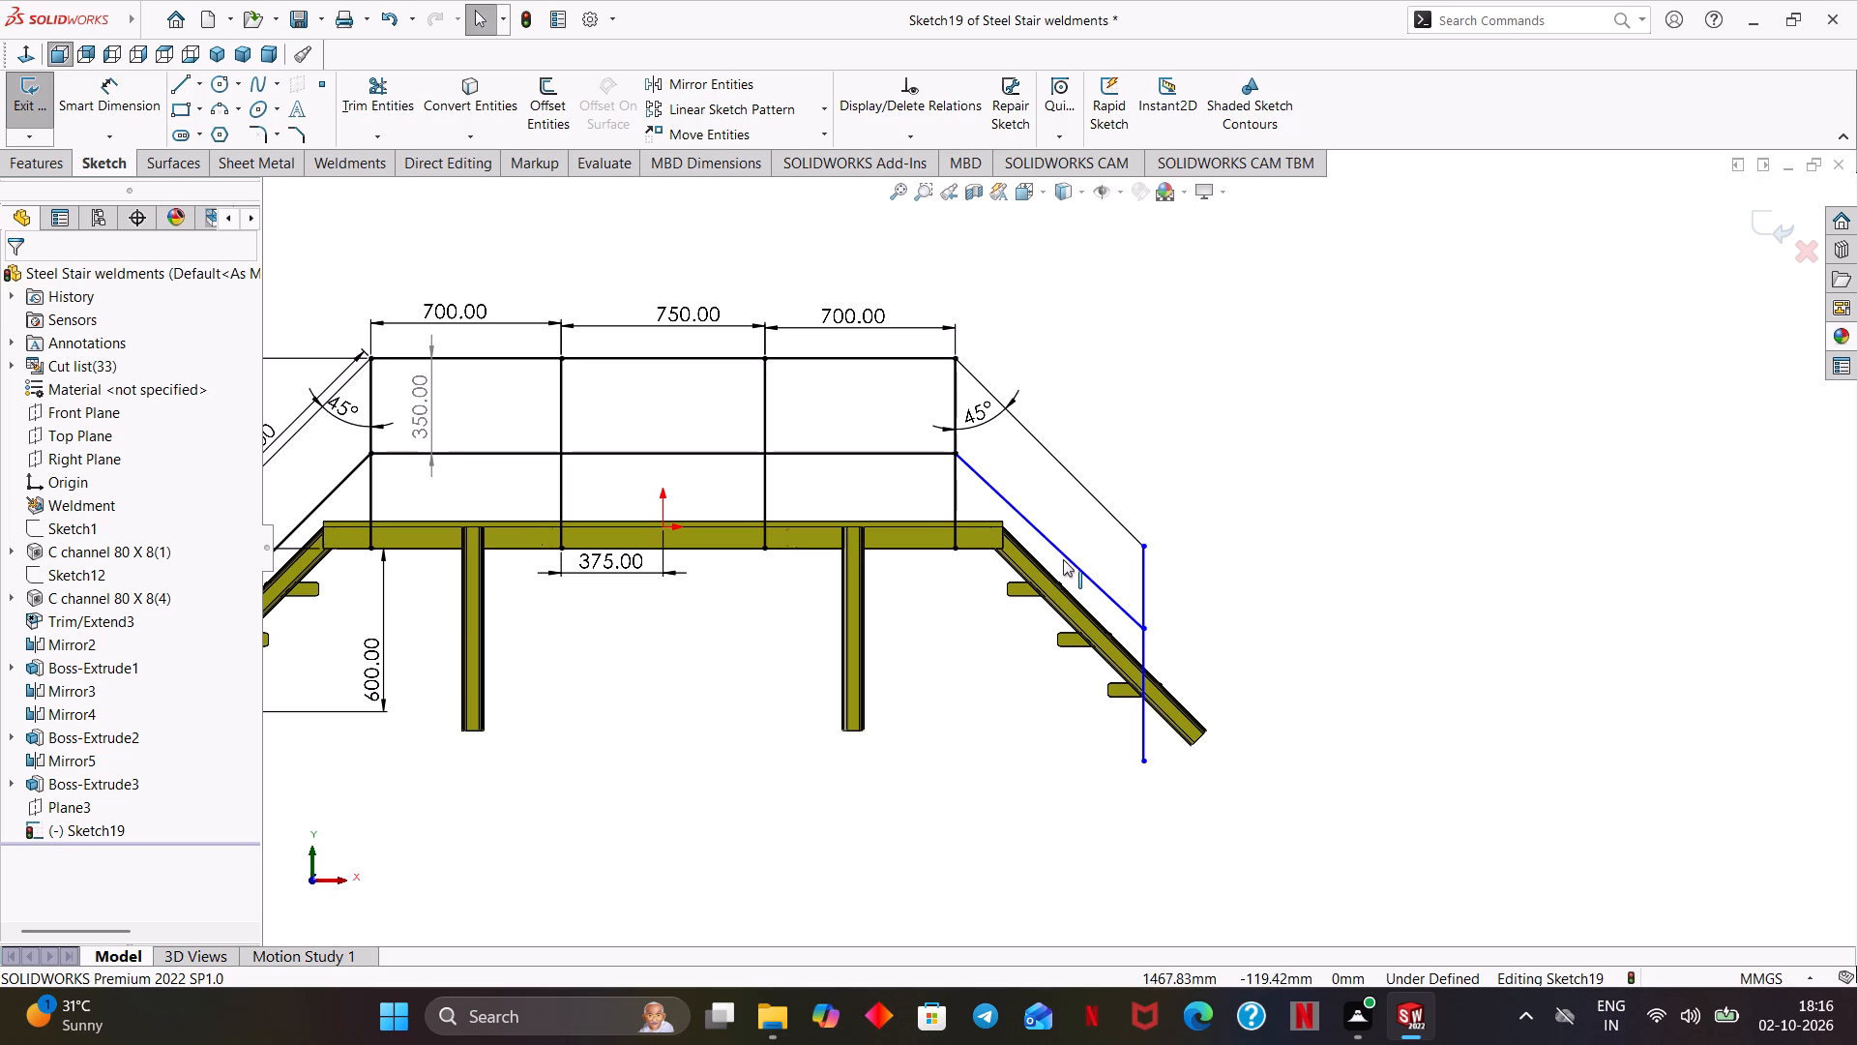
shift+click(1064, 557)
shift+click(1105, 502)
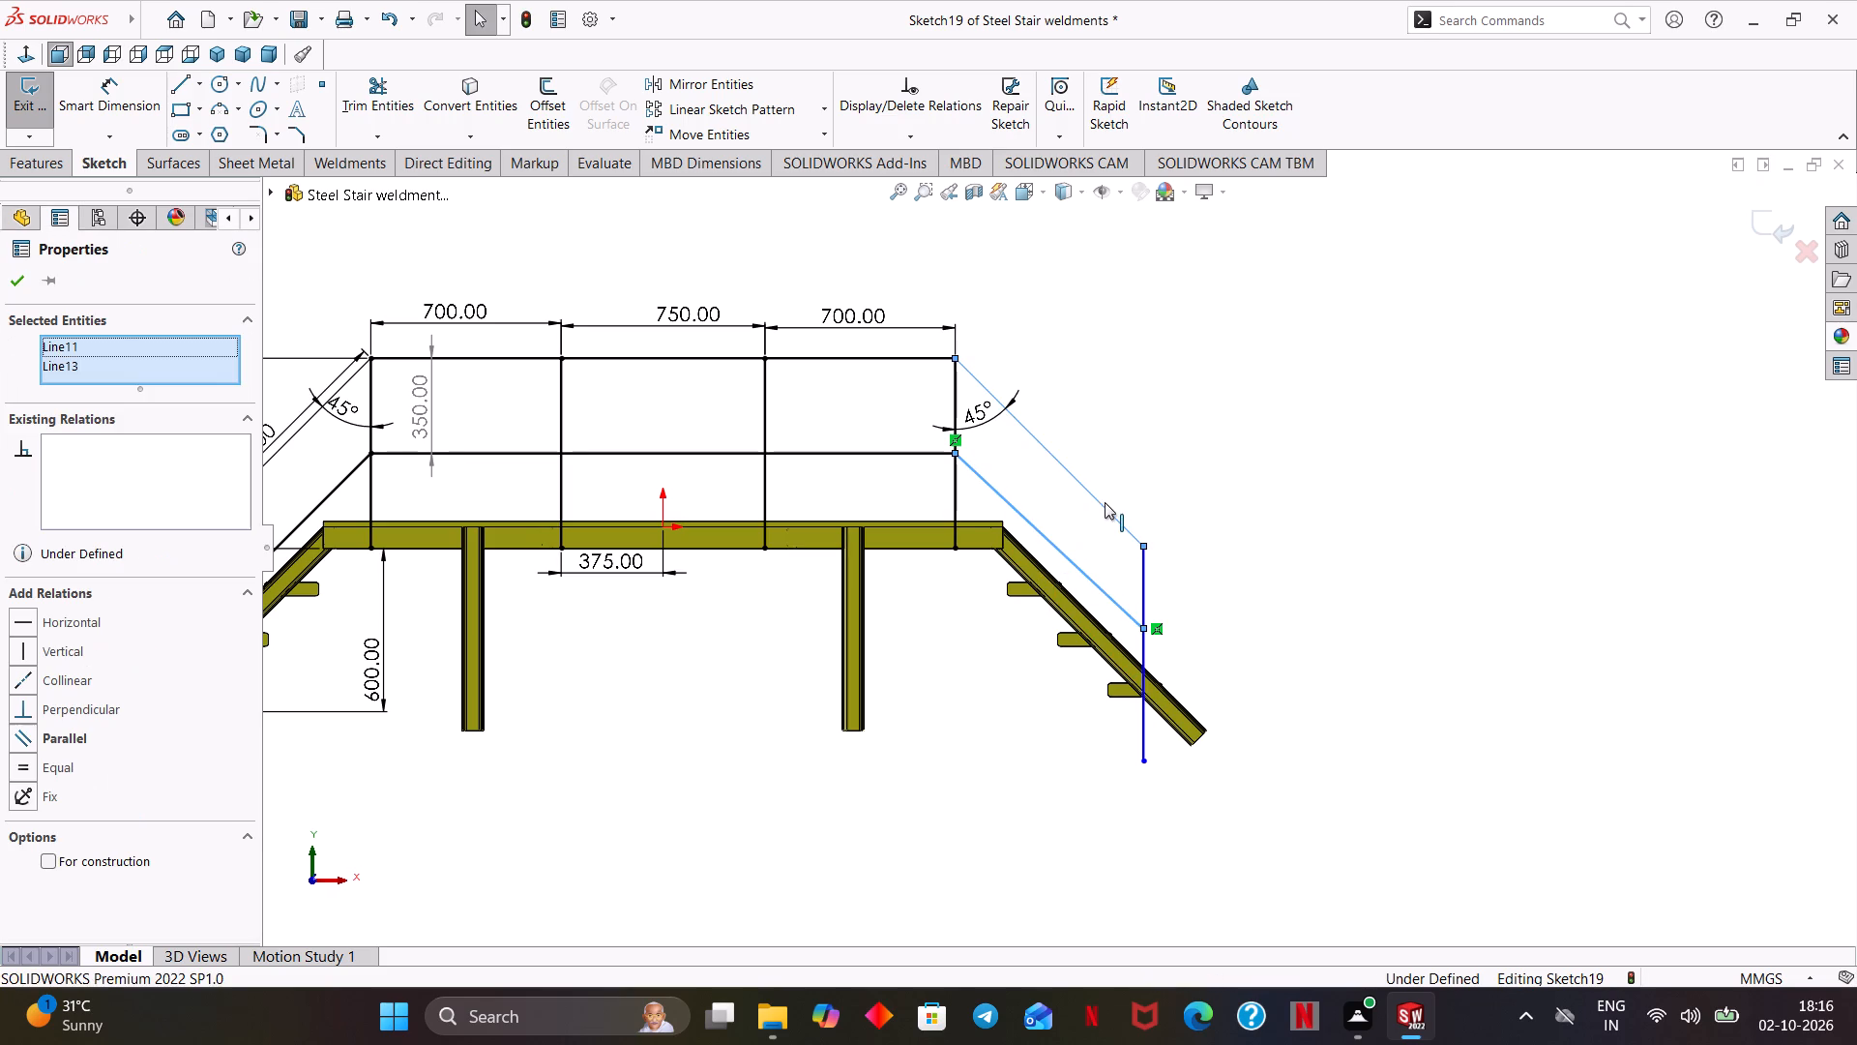
click(1272, 418)
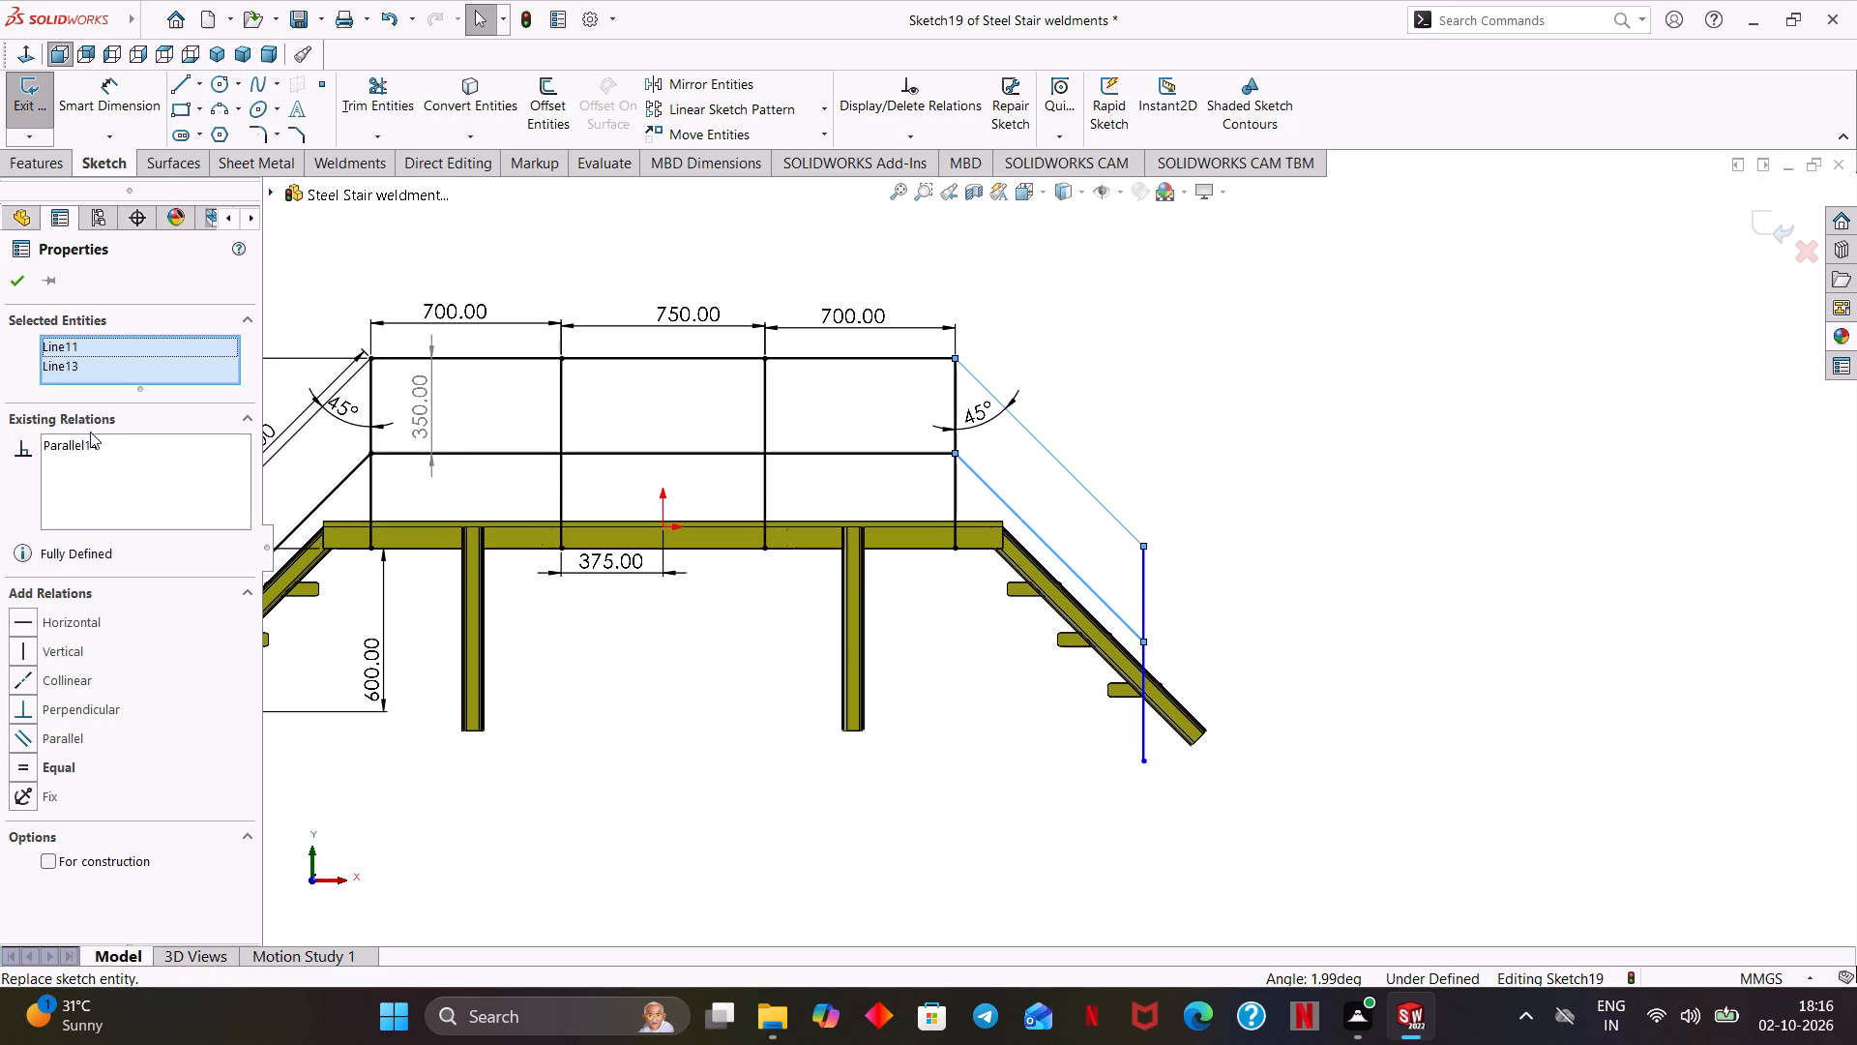
click(24, 276)
Dimension the new end post's foot 600 mm below the platform beam's bottom edge.
click(115, 113)
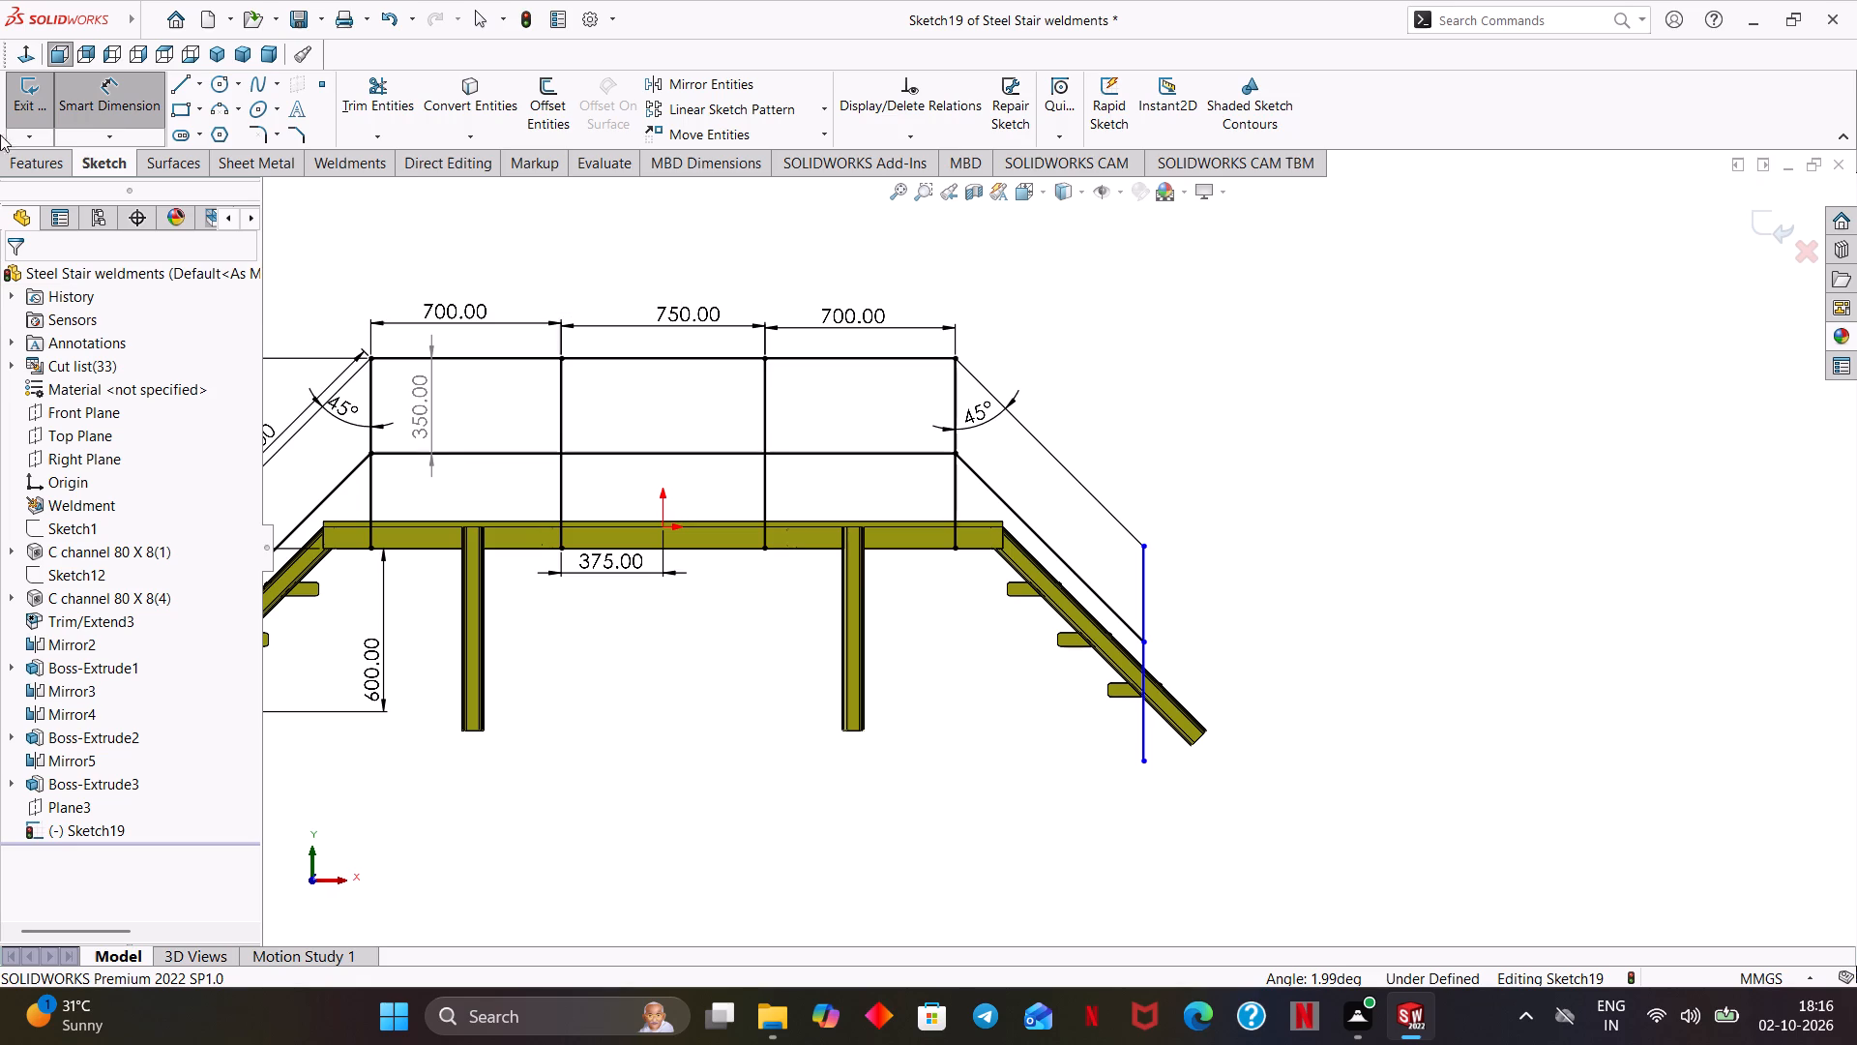
click(1146, 761)
click(932, 548)
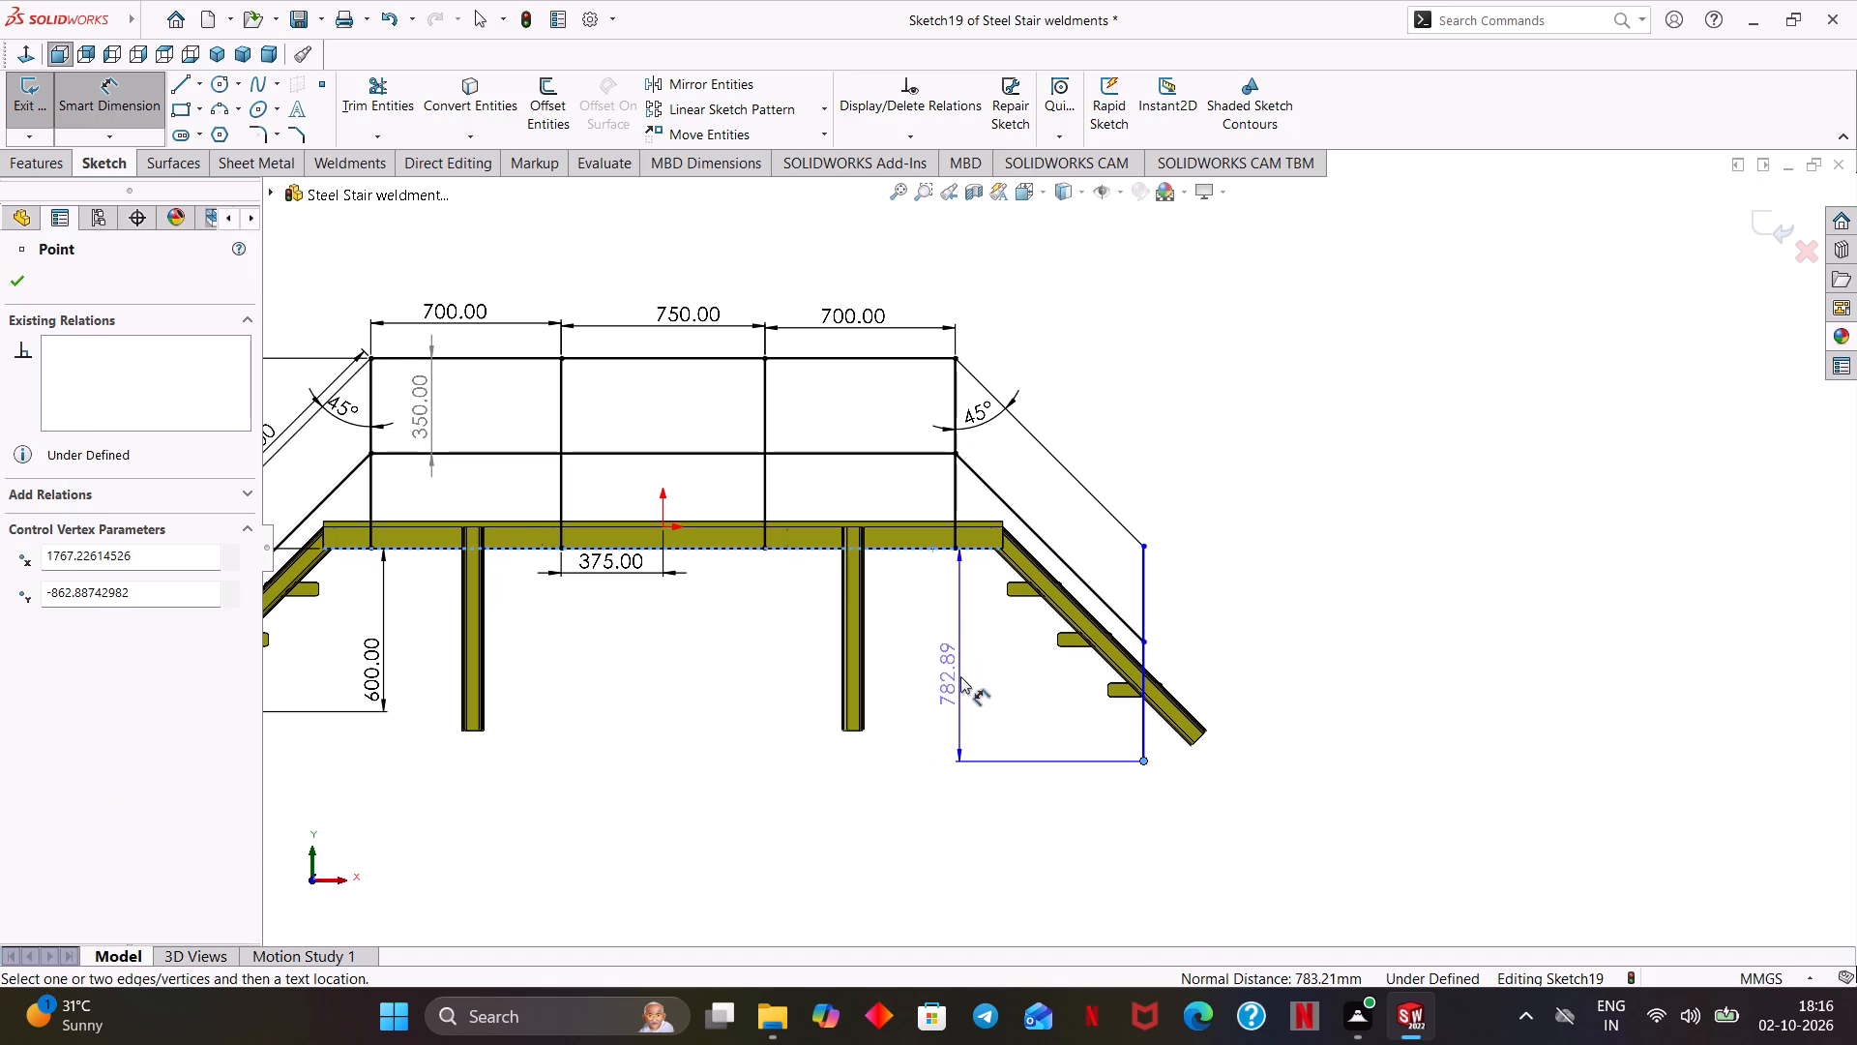
click(960, 676)
text(600)
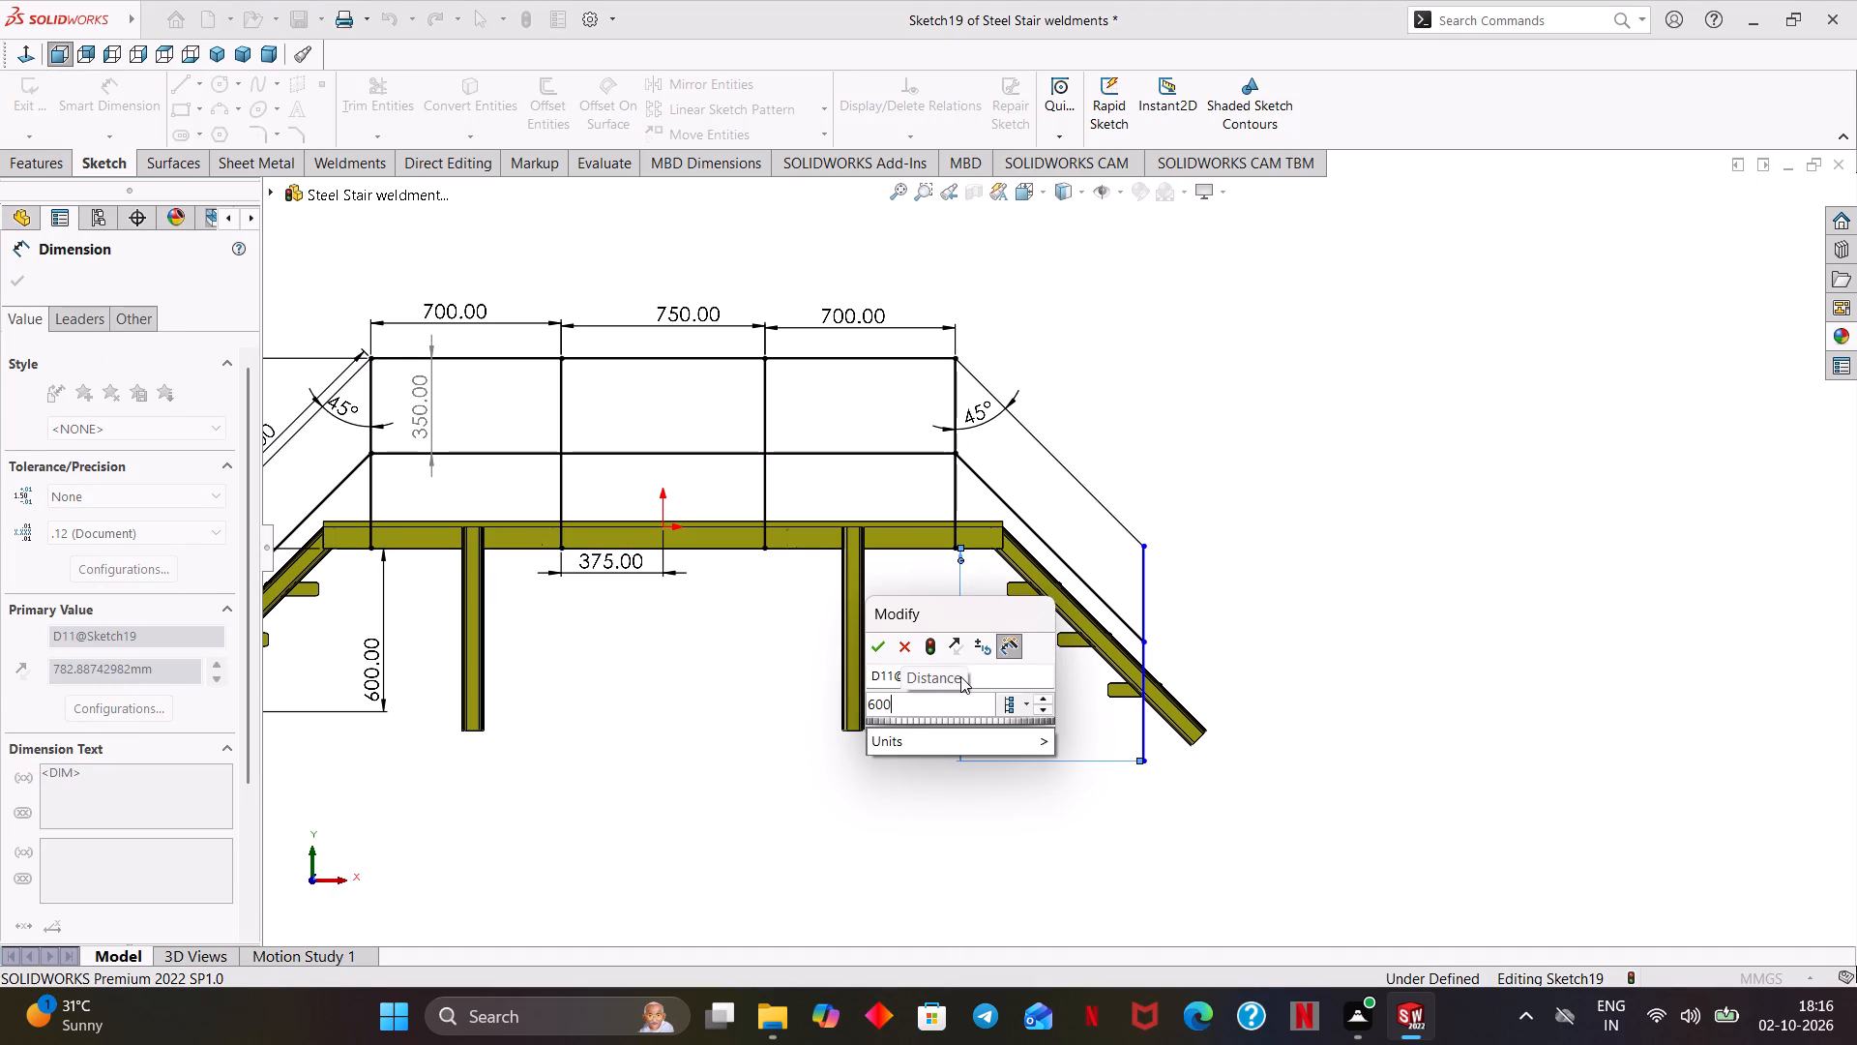
key(Return)
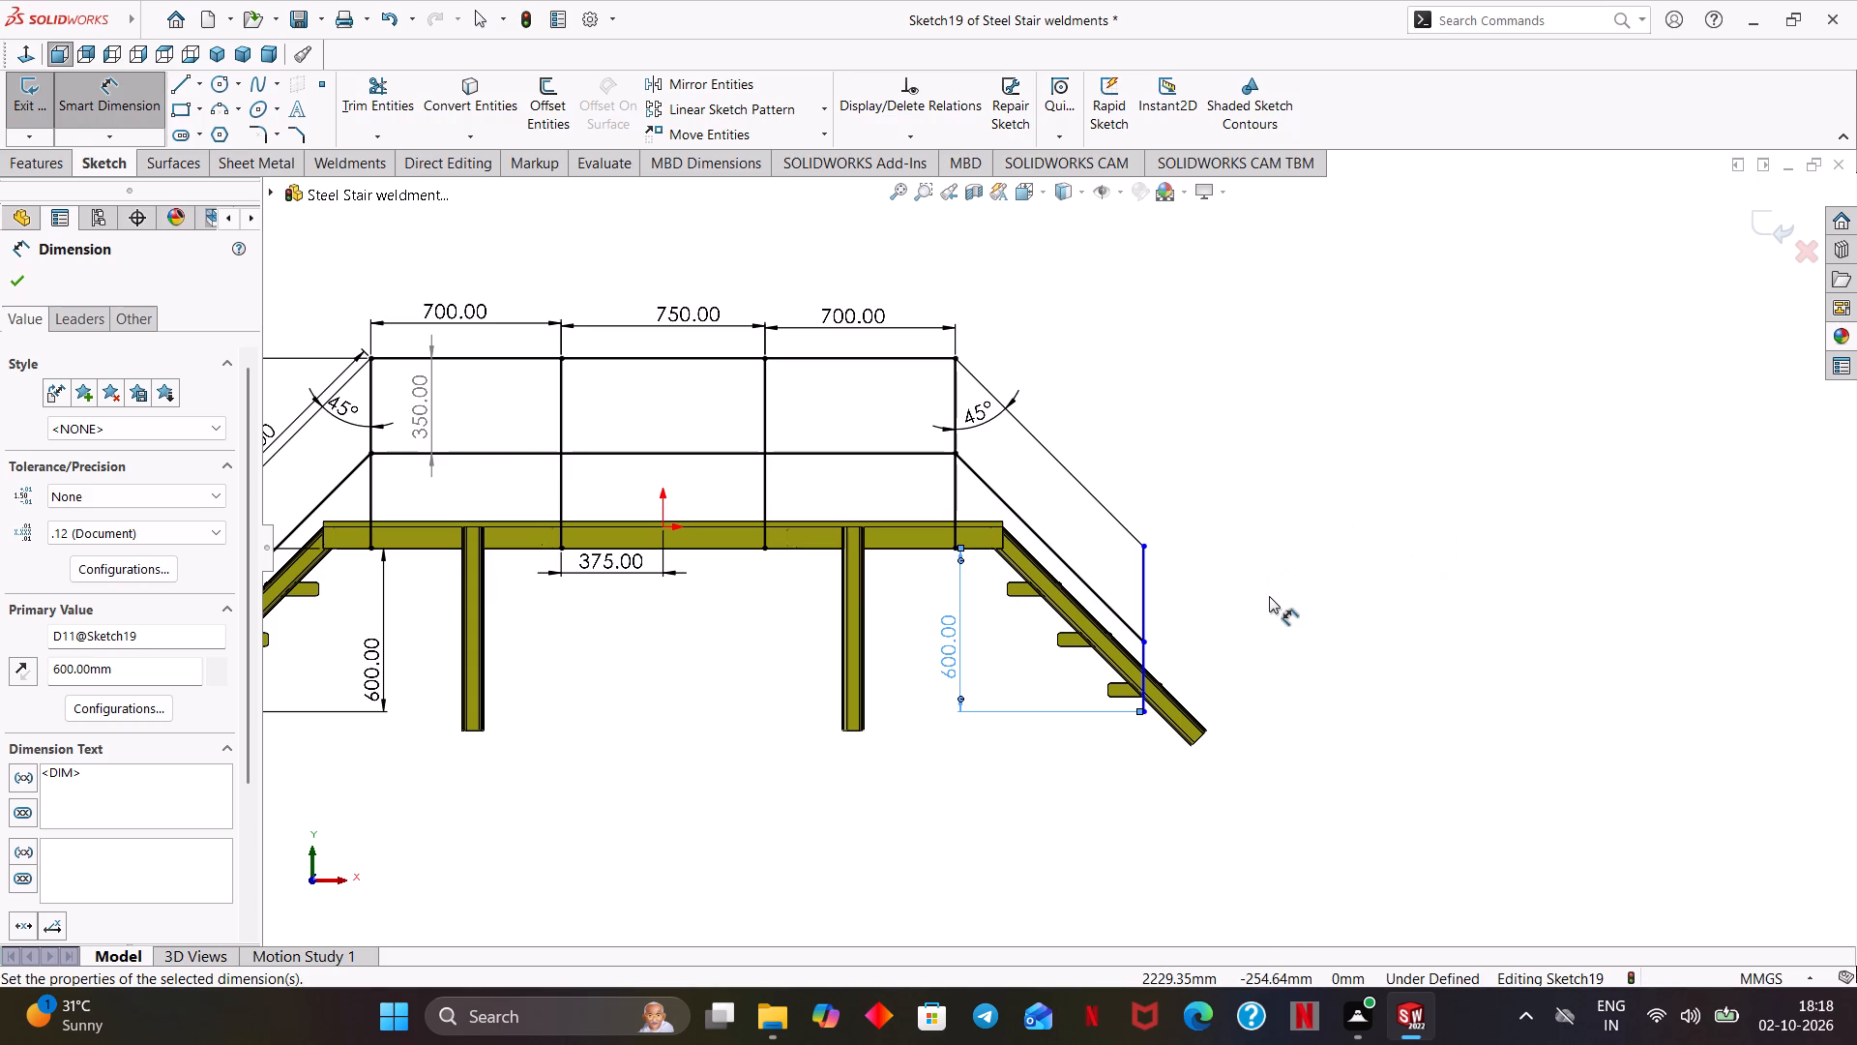
Add a driven length dimension to the end post below the 1100 mm handrail and try to set it to 500 mm.
ctrl+middle_drag(1269, 596, 1371, 600)
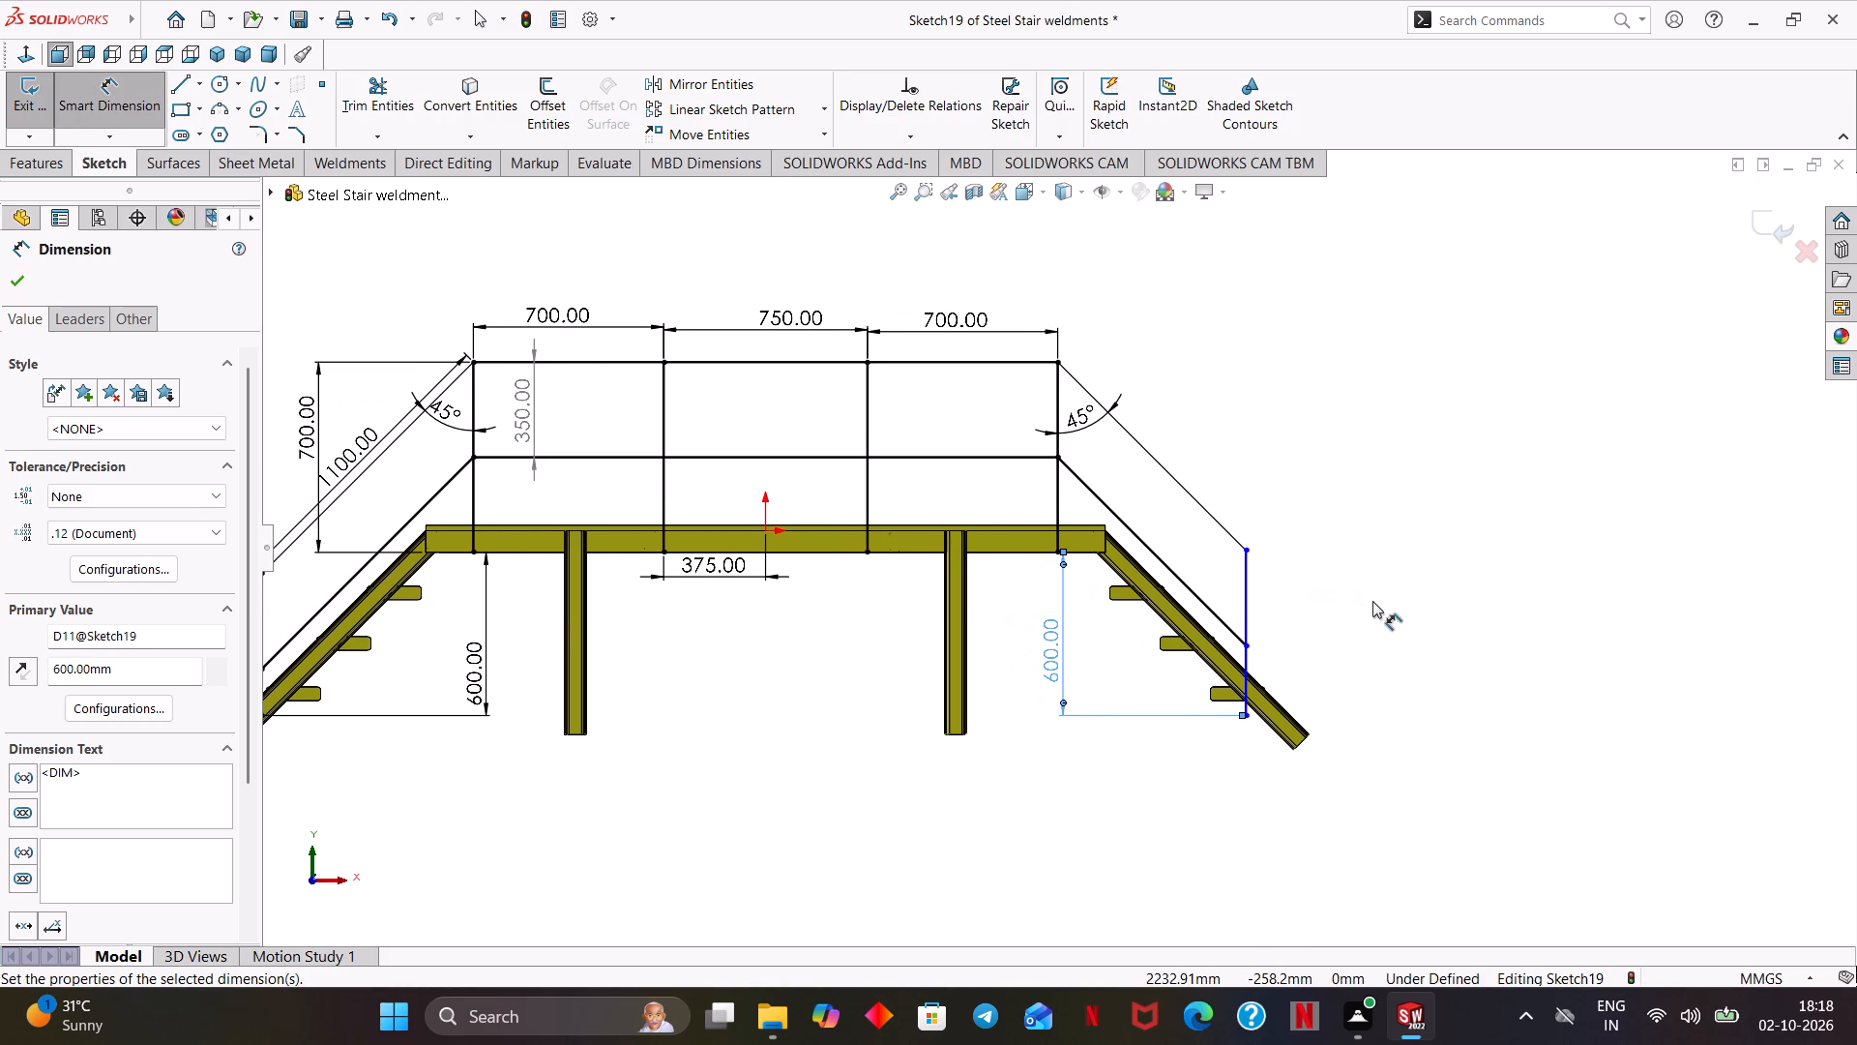
ctrl+middle_drag(1372, 601, 1423, 611)
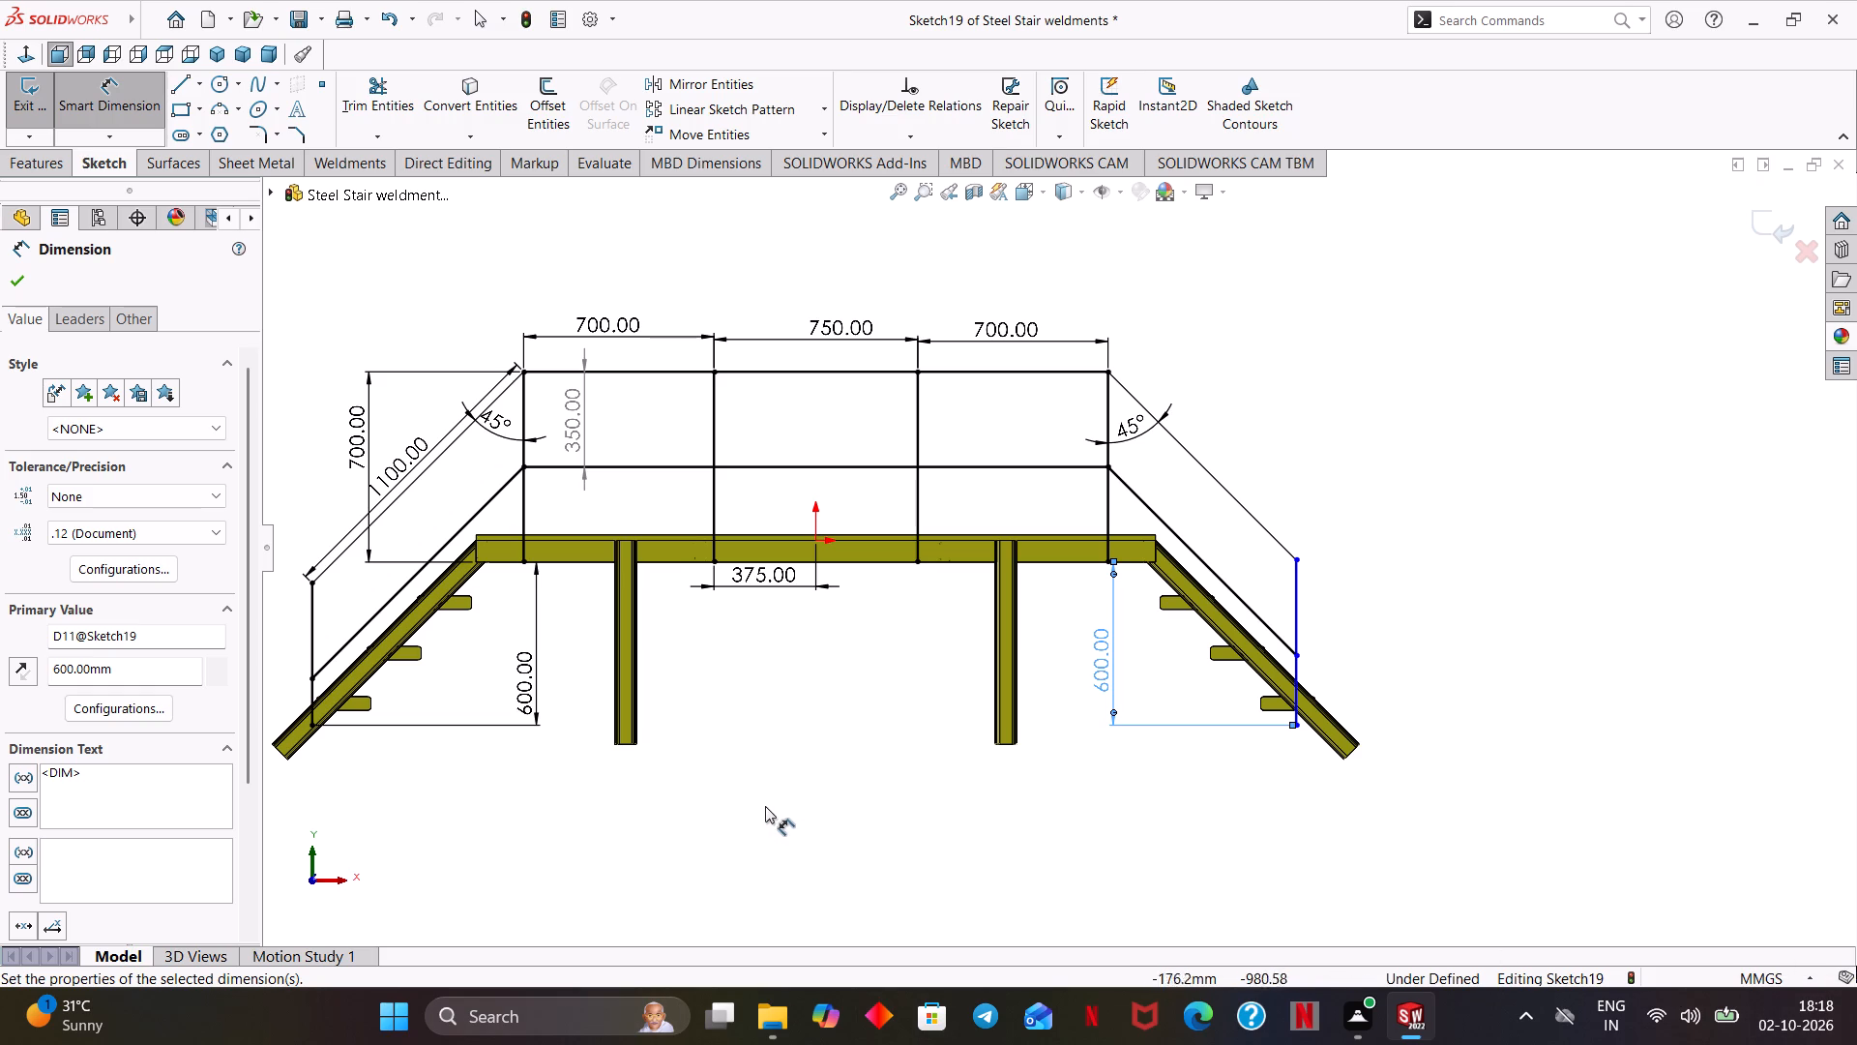
ctrl+middle_drag(786, 755, 1076, 765)
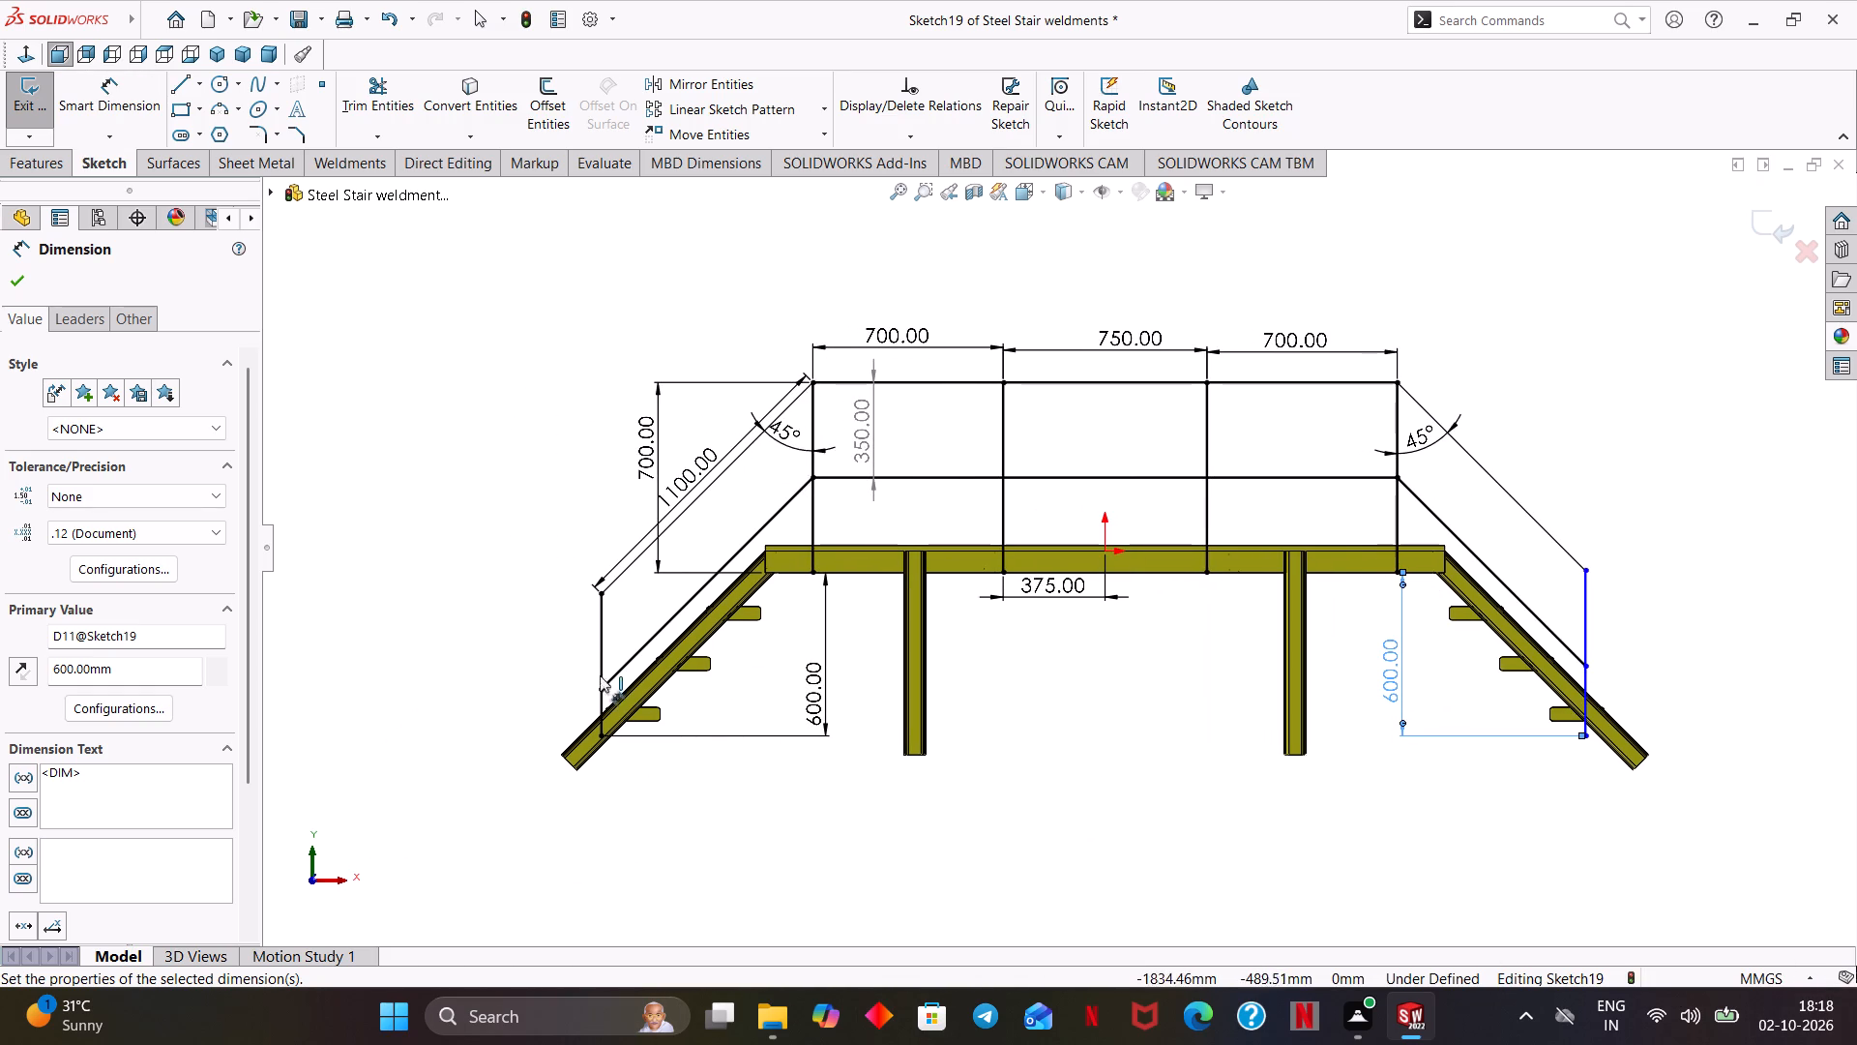
click(604, 642)
click(533, 648)
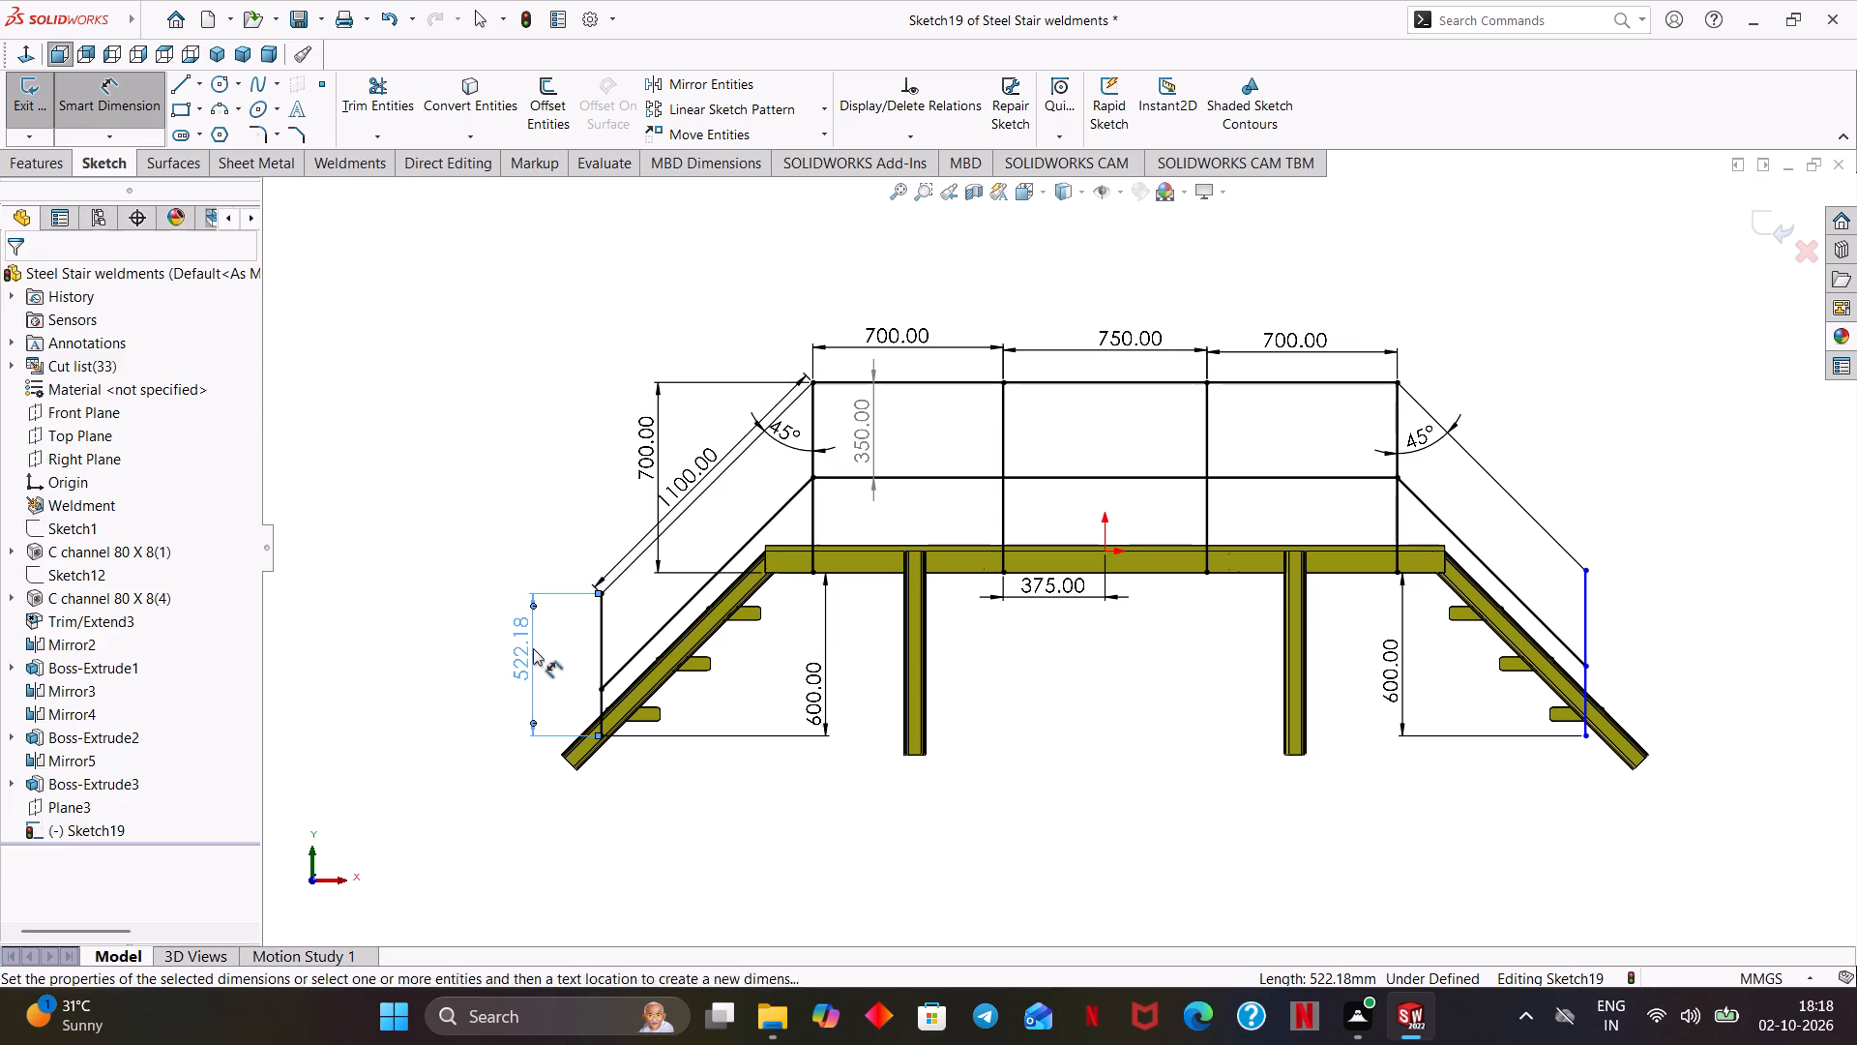
text(500)
key(Return)
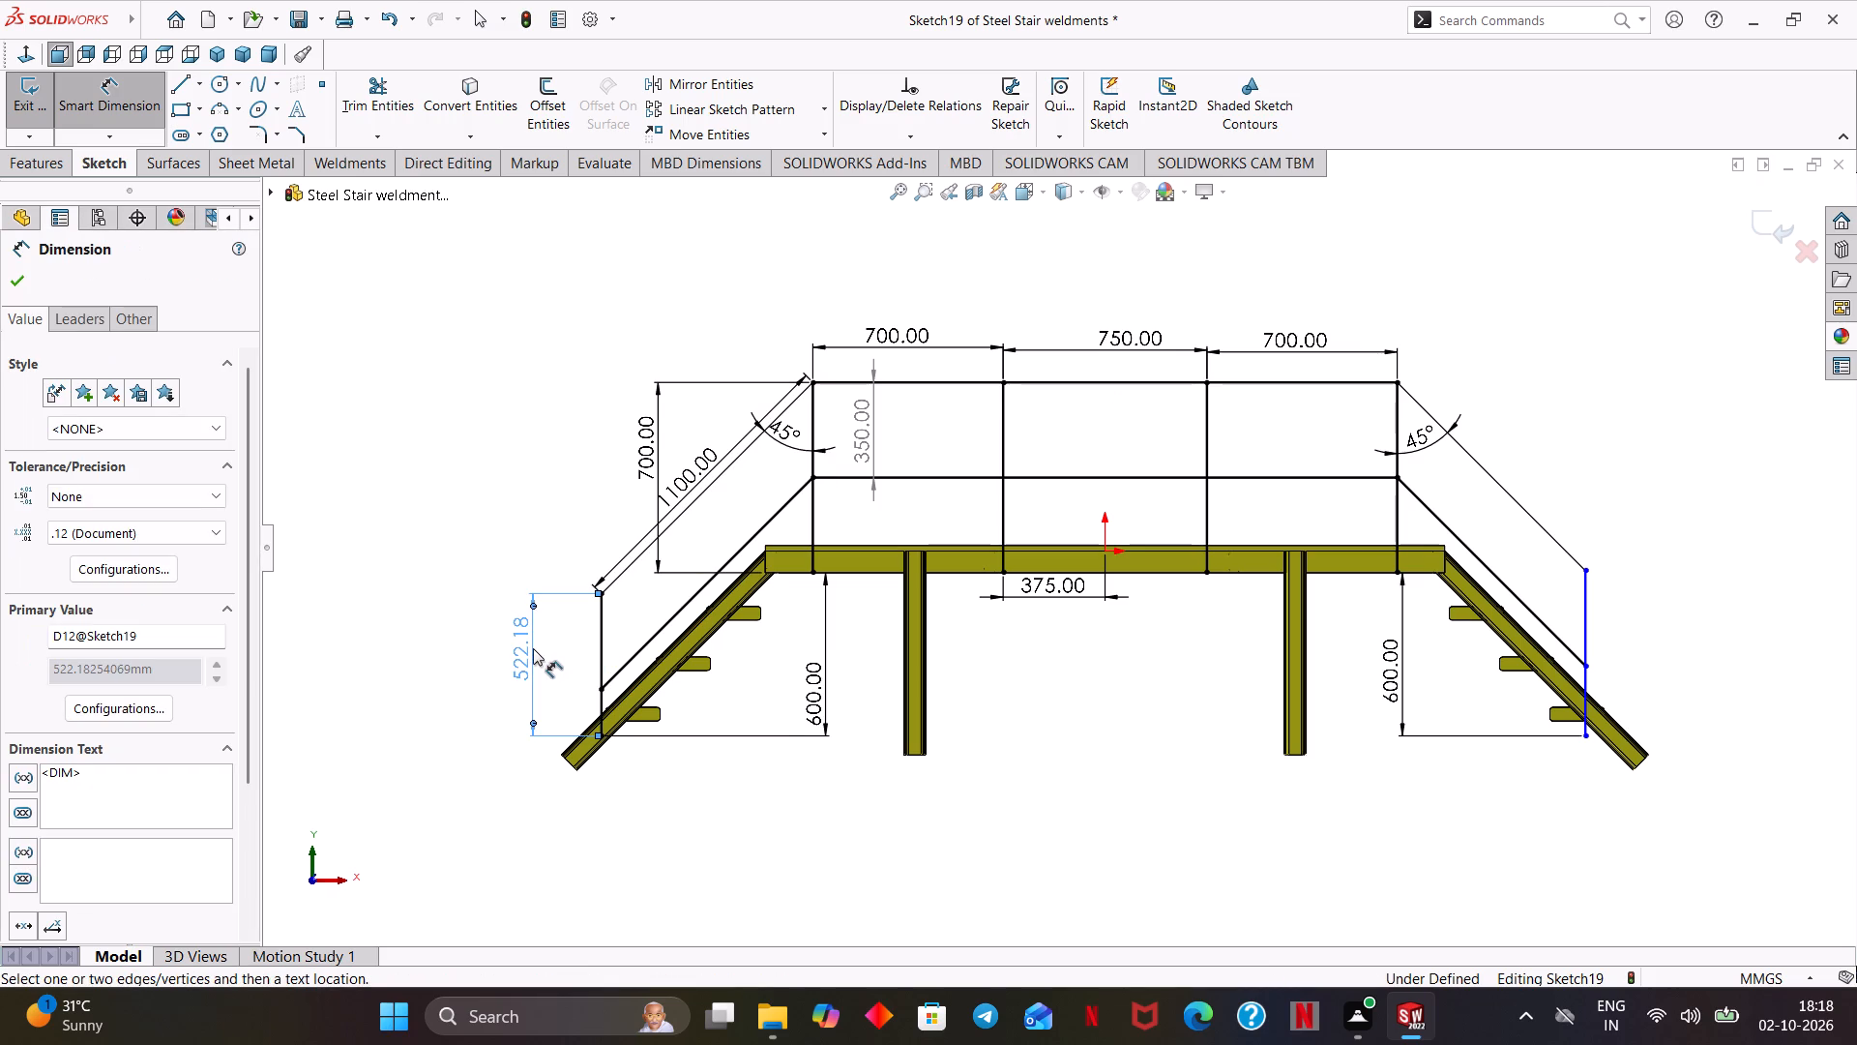
double_click(533, 648)
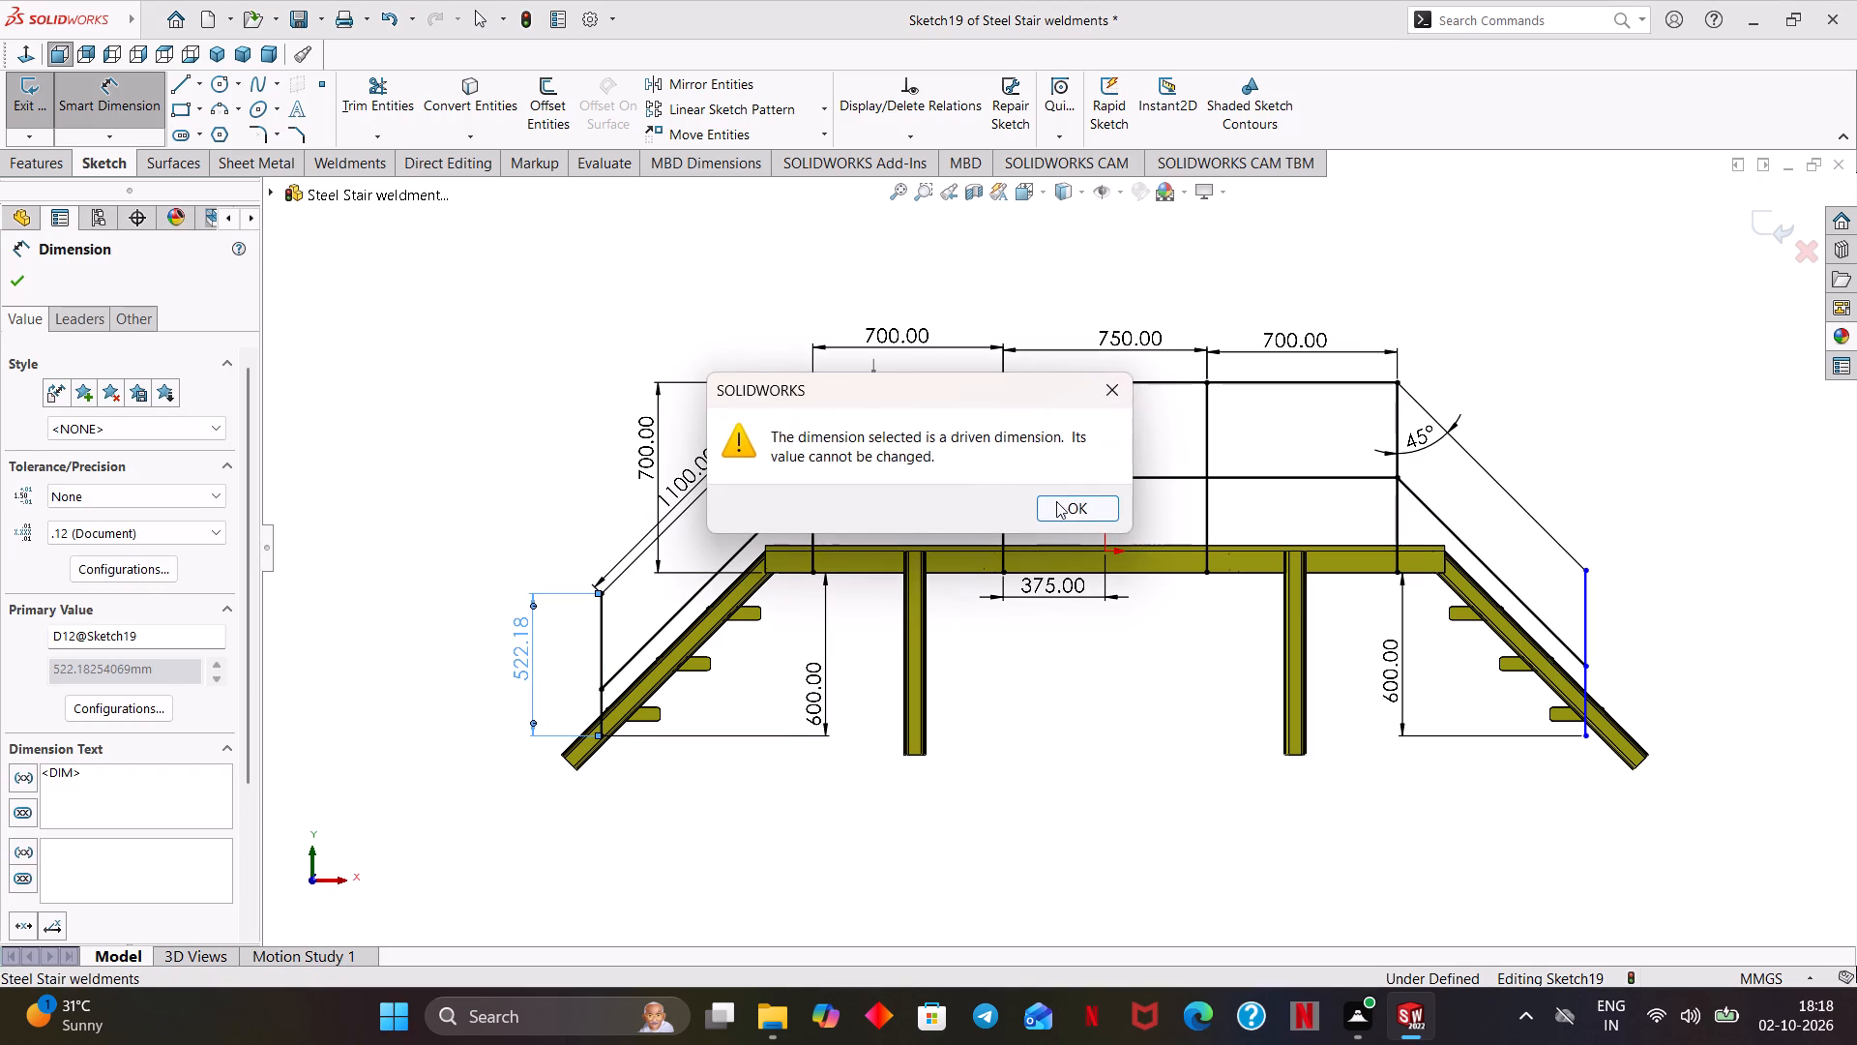
click(1063, 503)
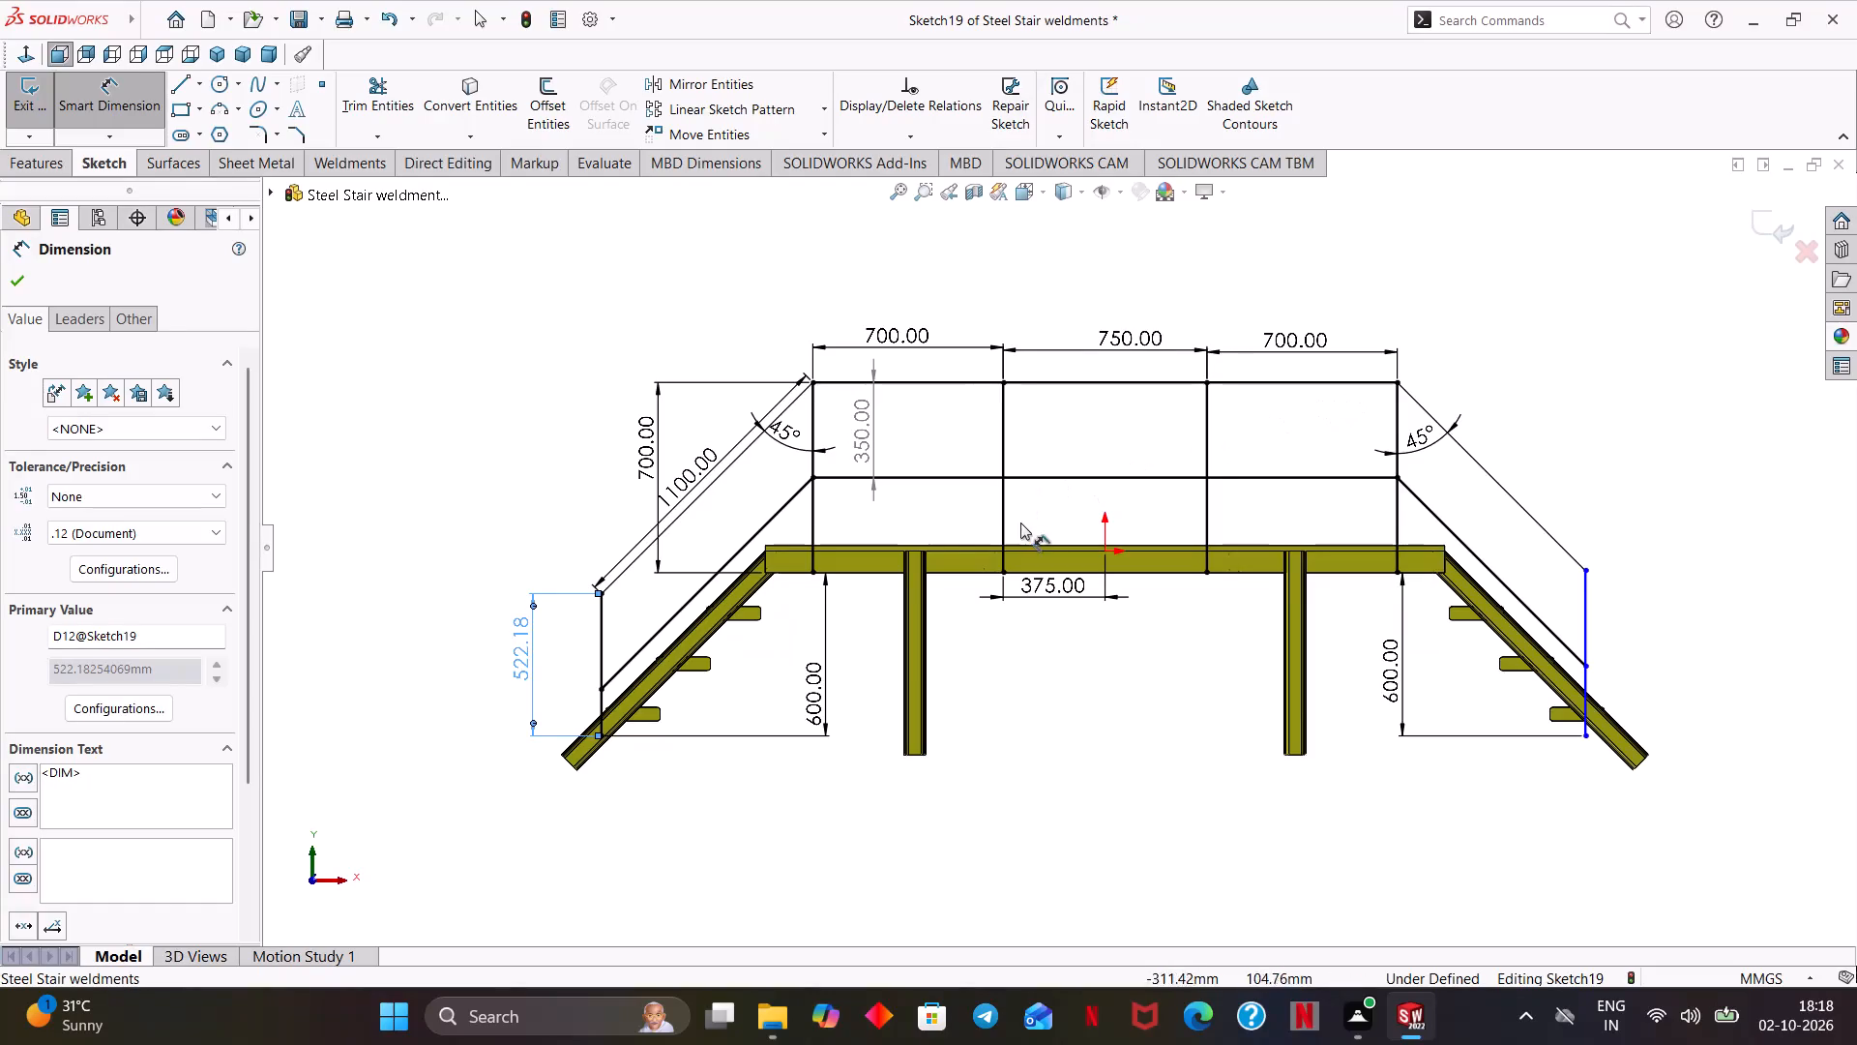
Draw a vertical intermediate post about 505 mm long from the midpoint of the 1100 mm sloping handrail down onto the stair stringer.
scroll(647, 485, down, 1)
scroll(849, 565, down, 2)
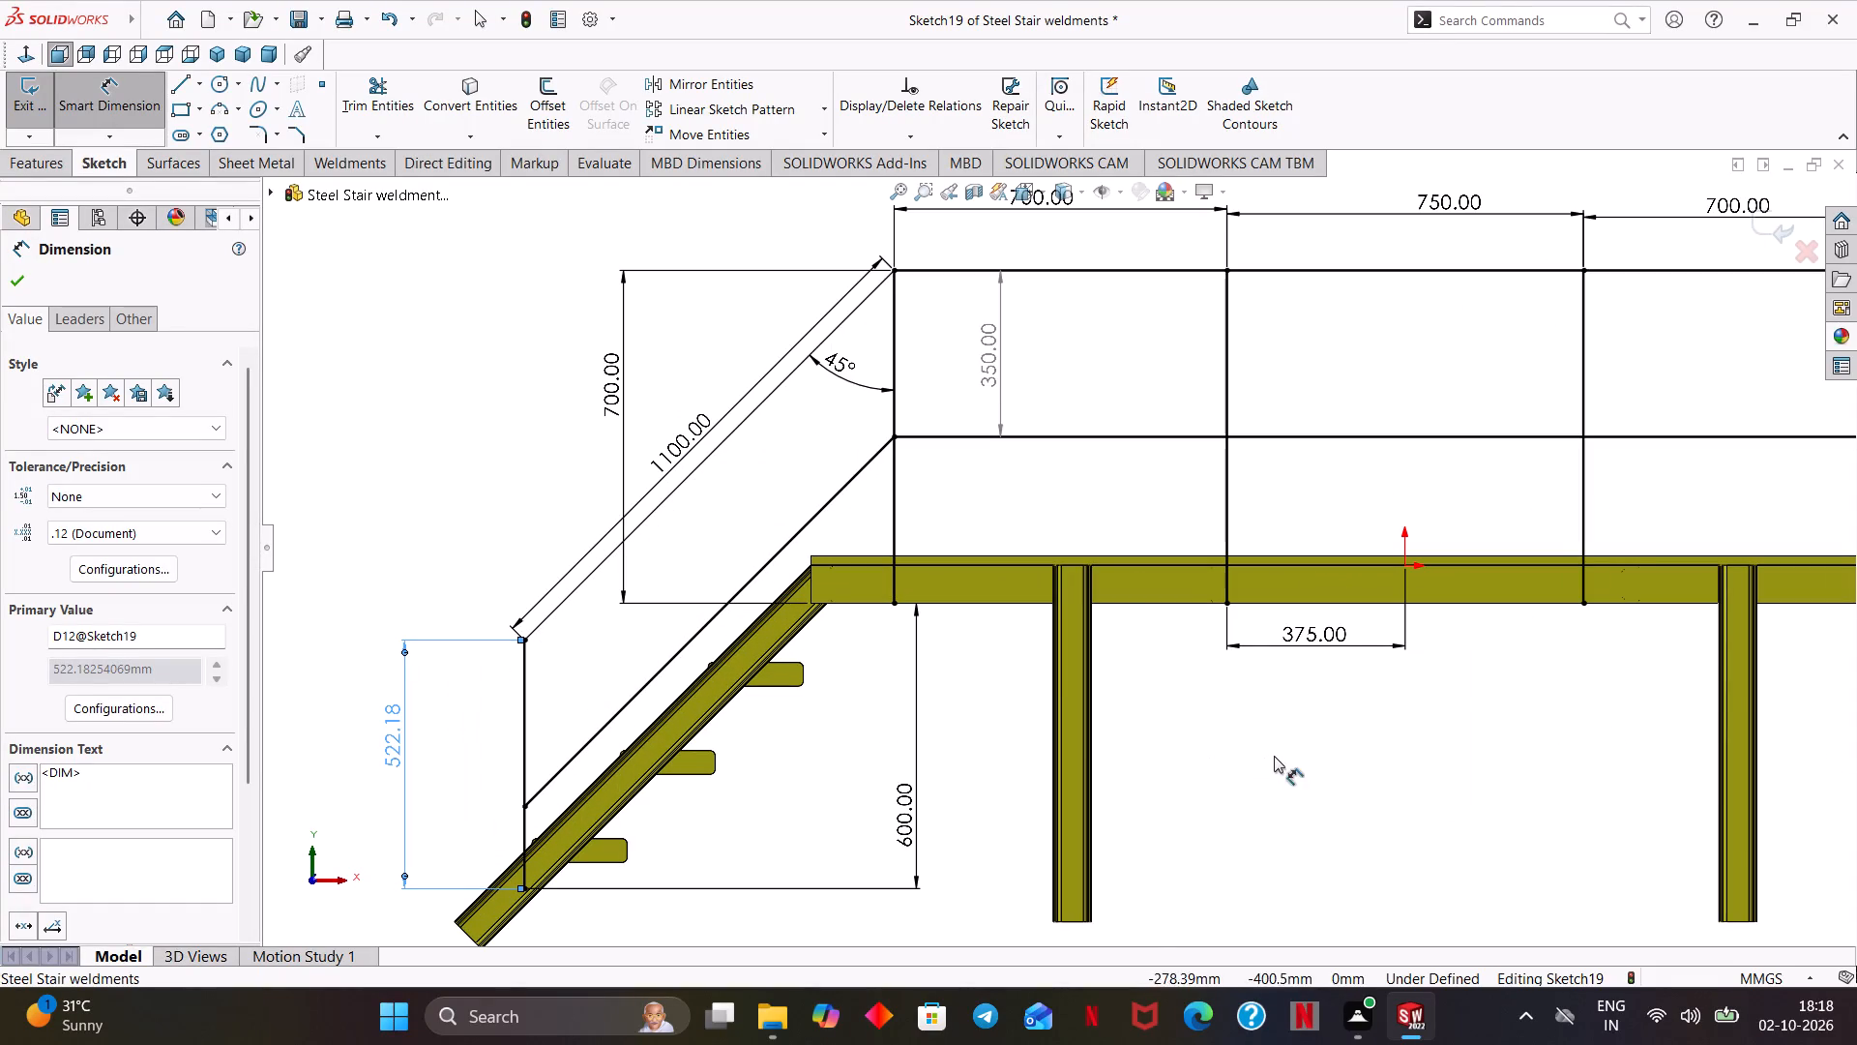
ctrl+middle_drag(1327, 770, 1350, 779)
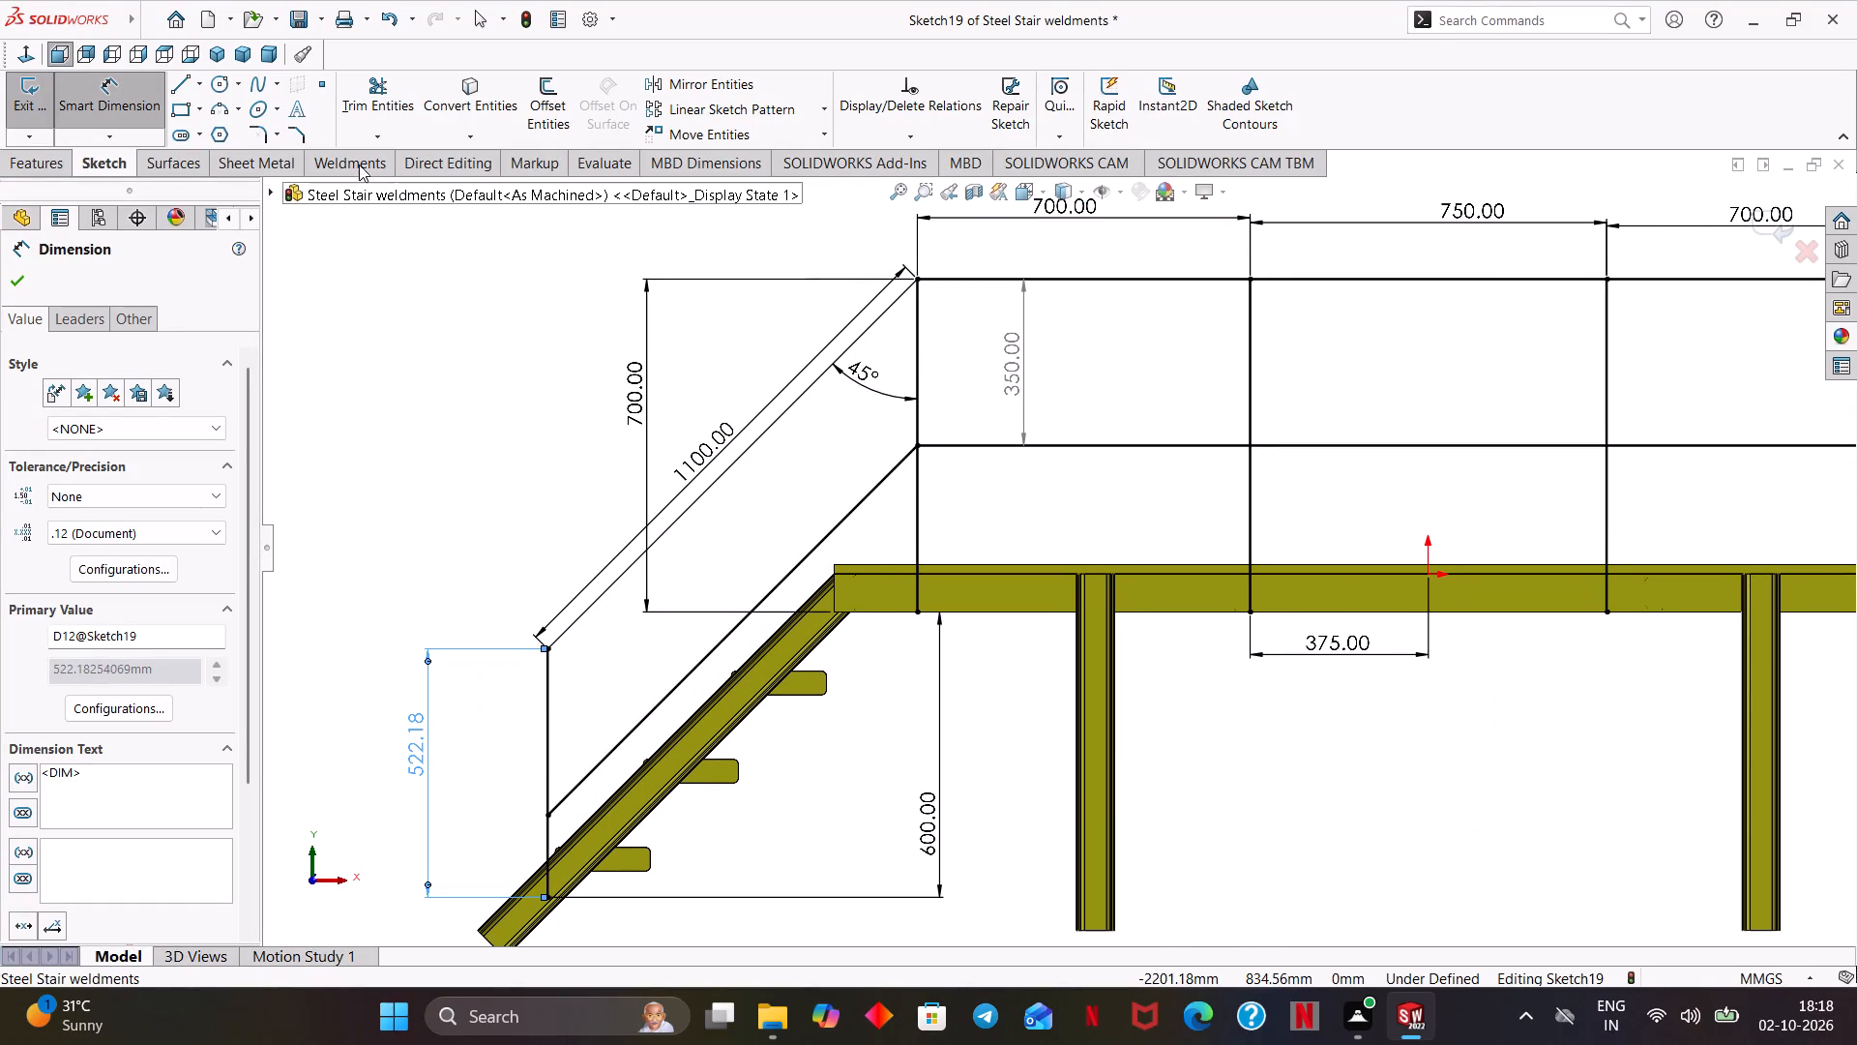
click(71, 72)
click(188, 89)
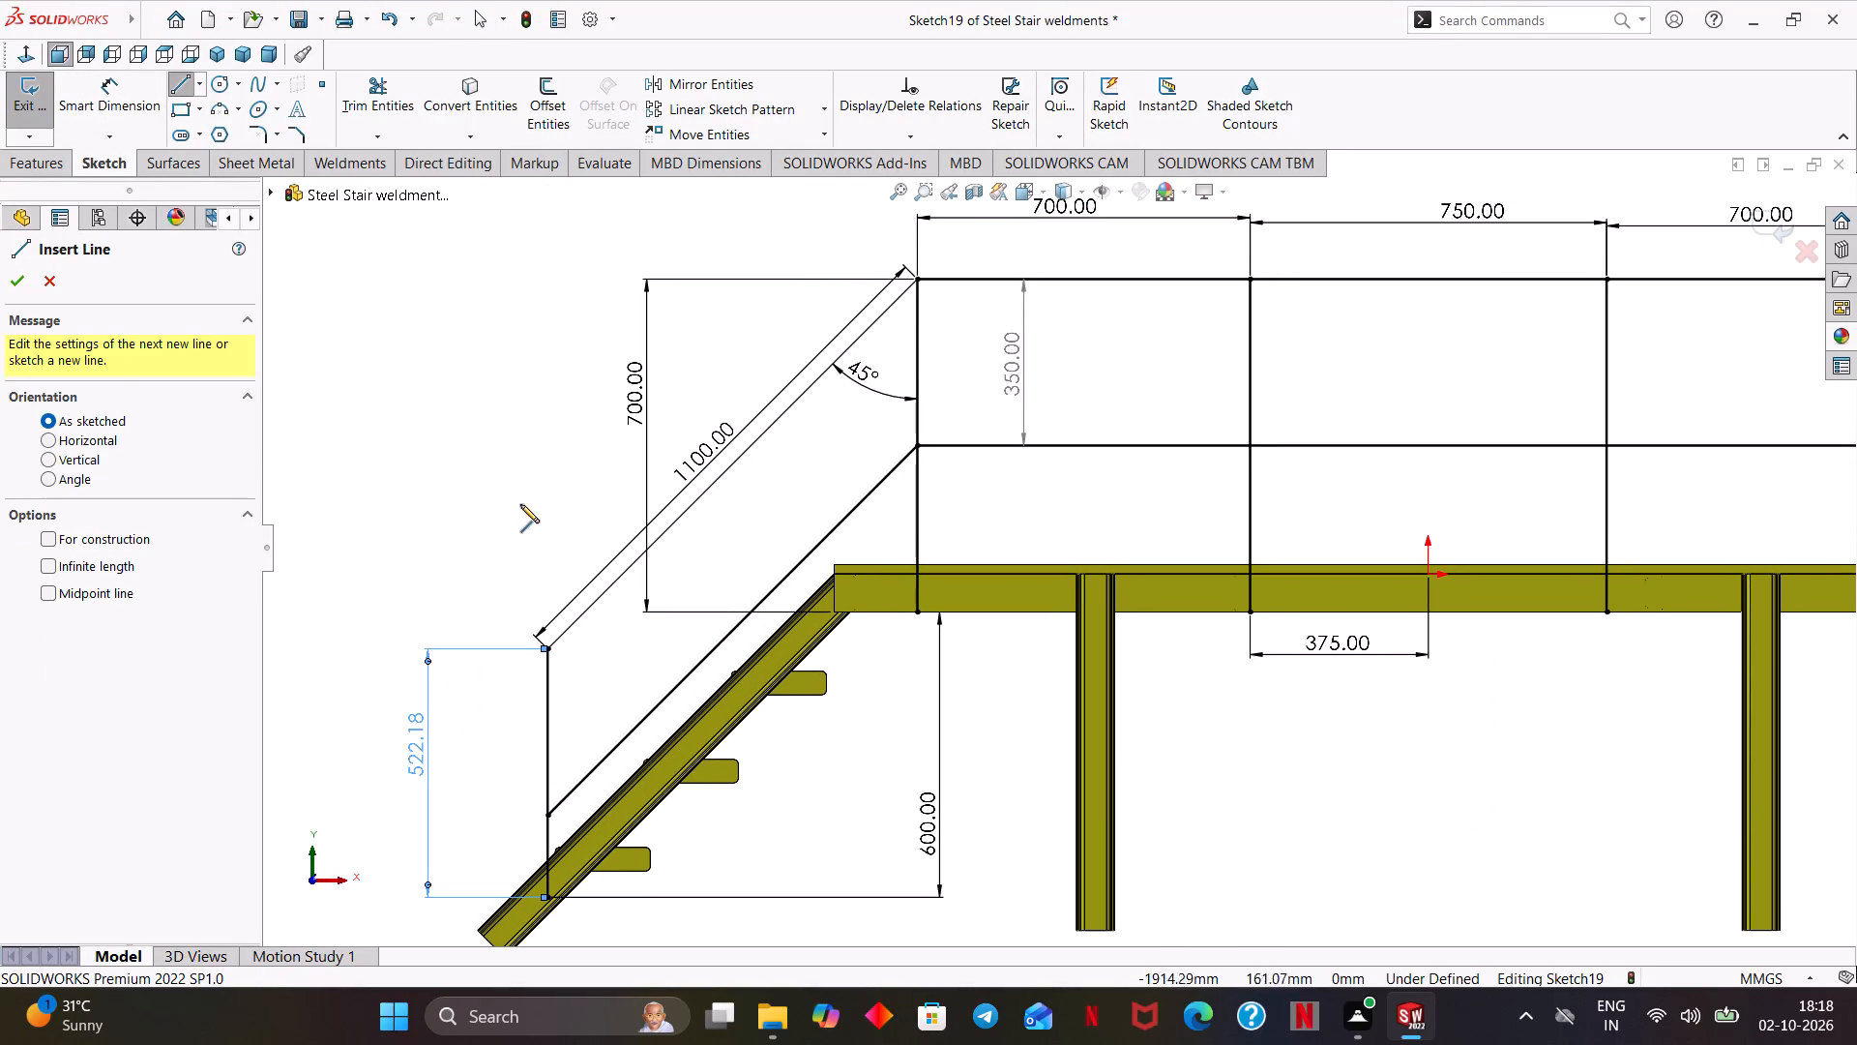
click(729, 464)
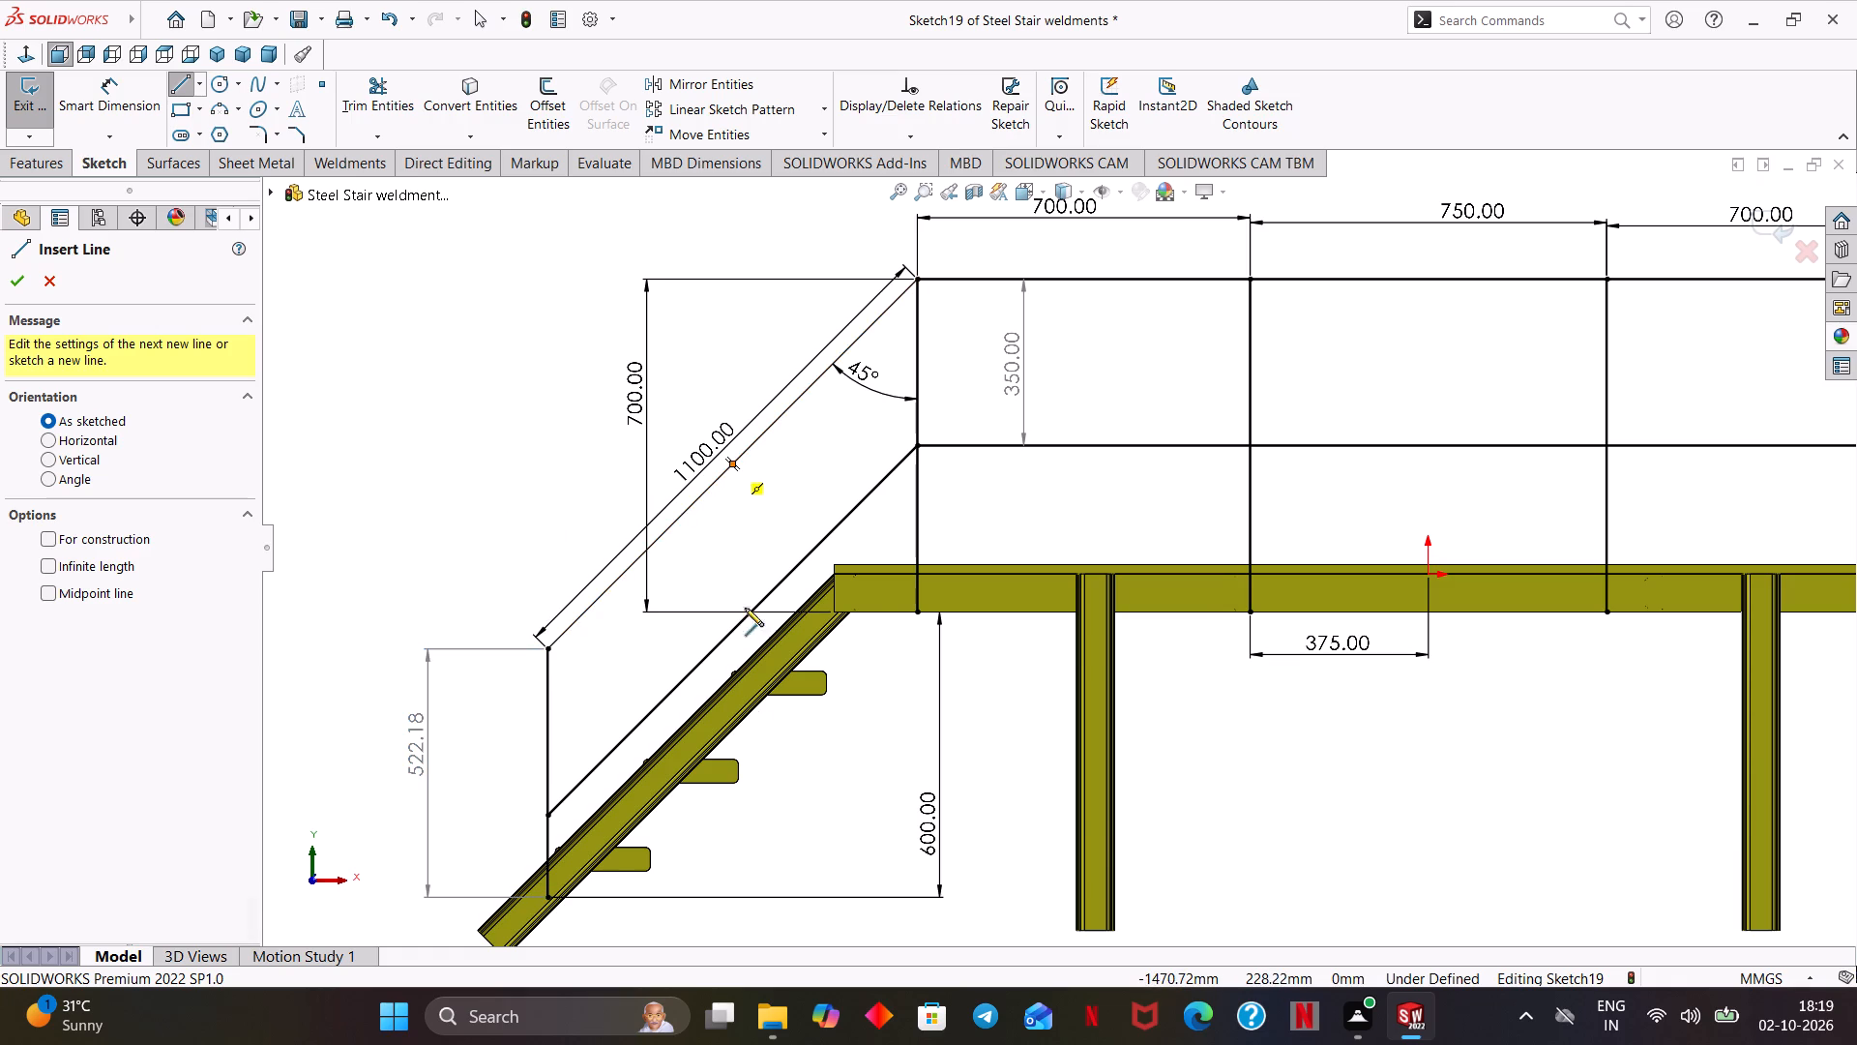
click(736, 704)
right_click(837, 783)
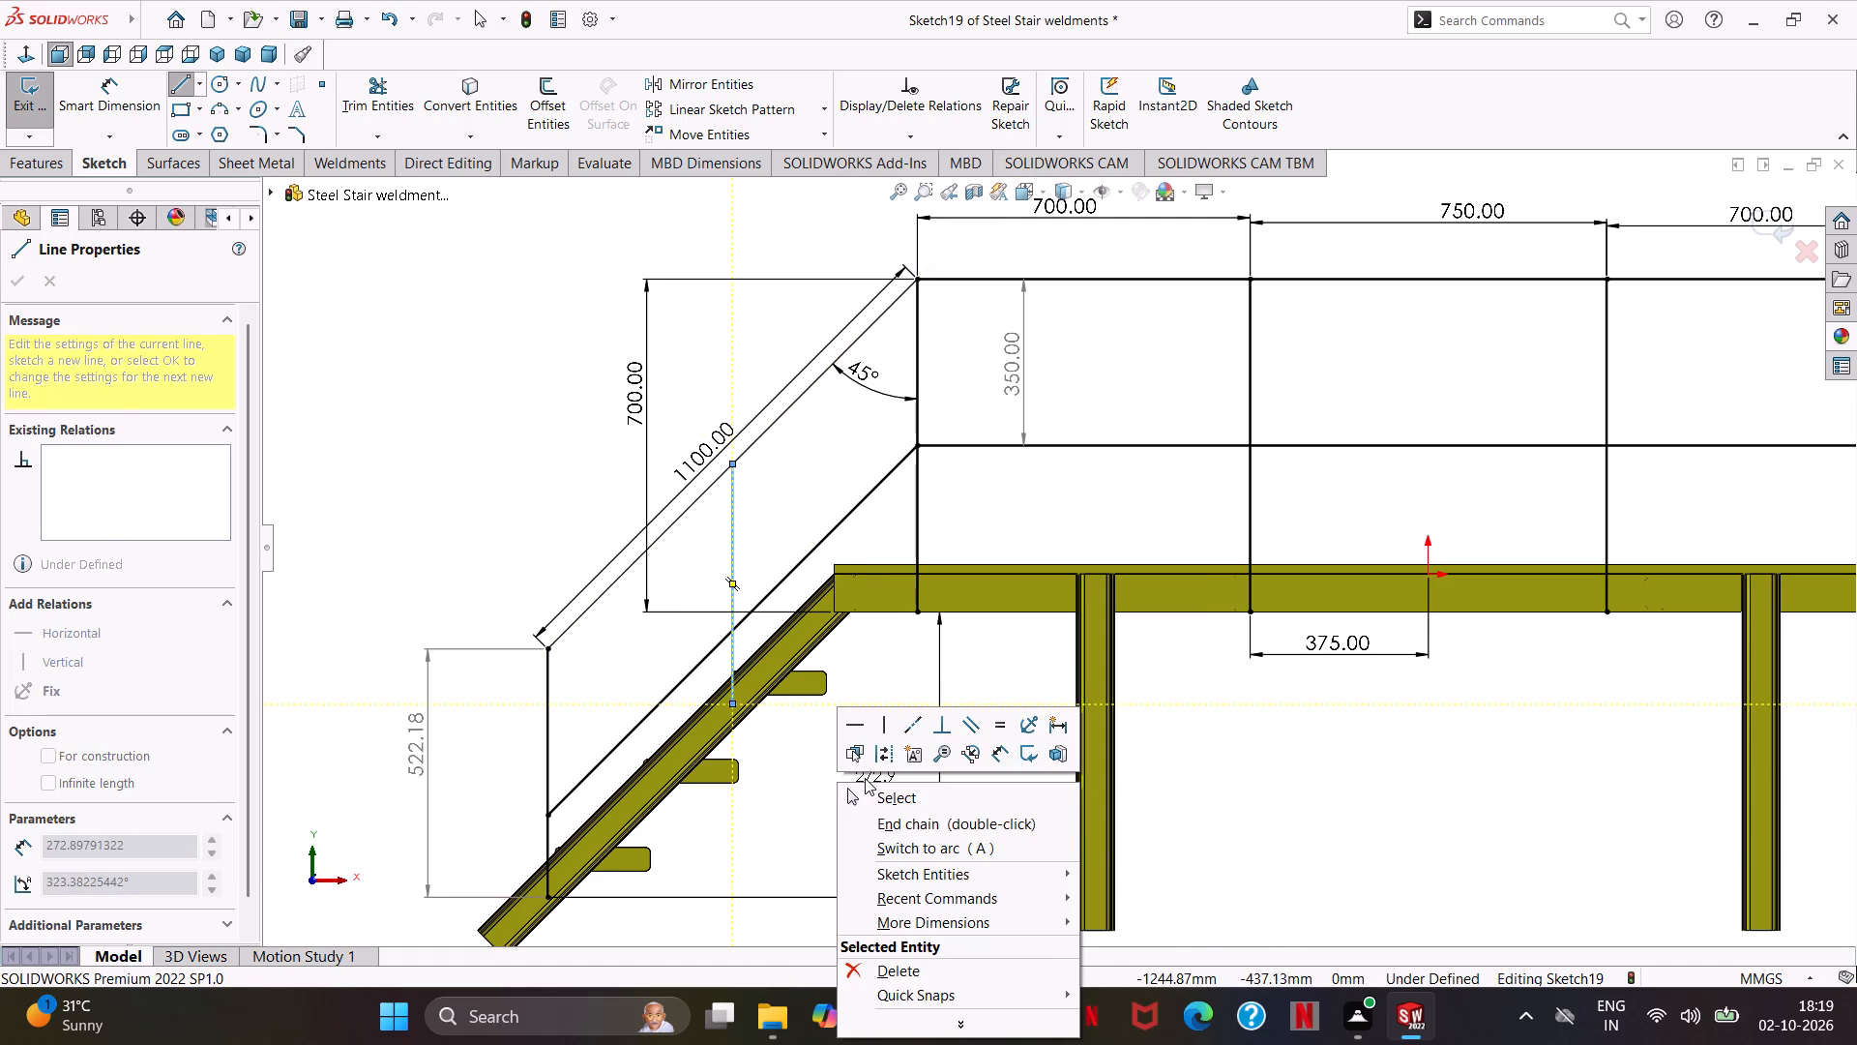
click(882, 796)
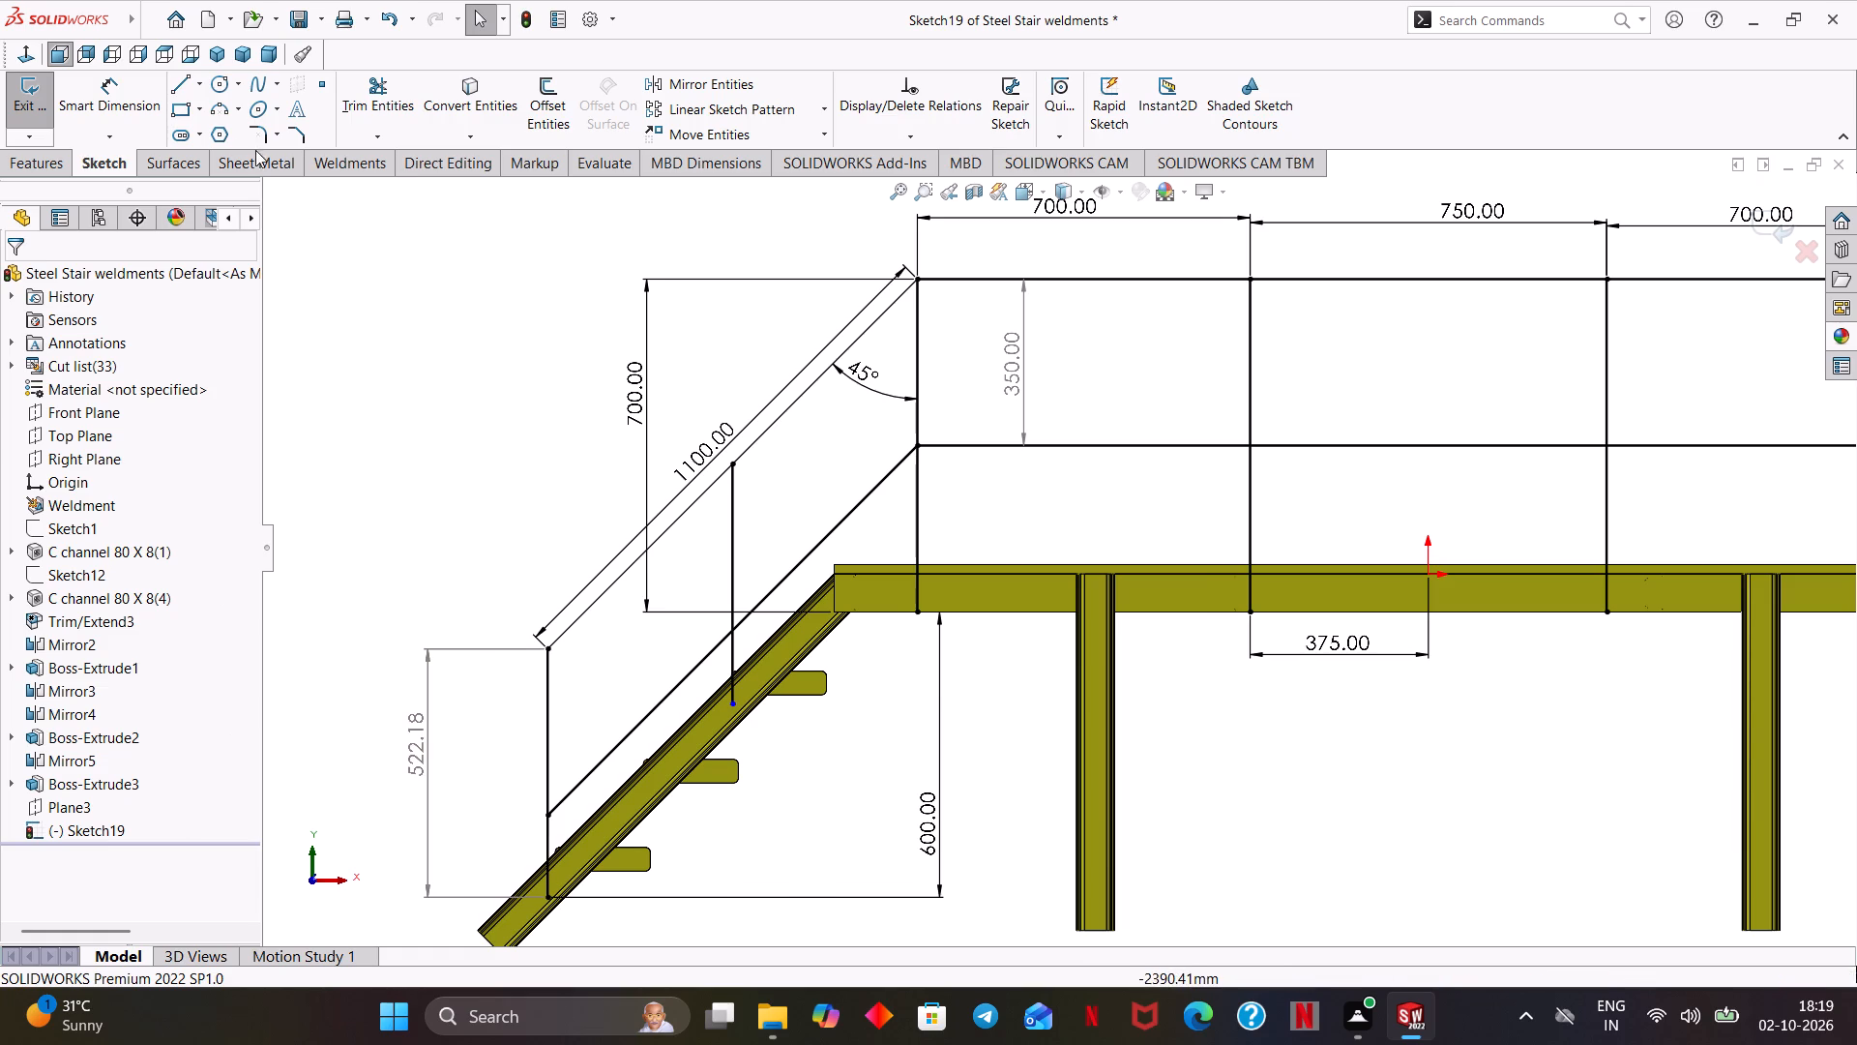
Dimension the new intermediate post's foot 200 mm below the platform beam's bottom edge.
click(126, 109)
click(733, 706)
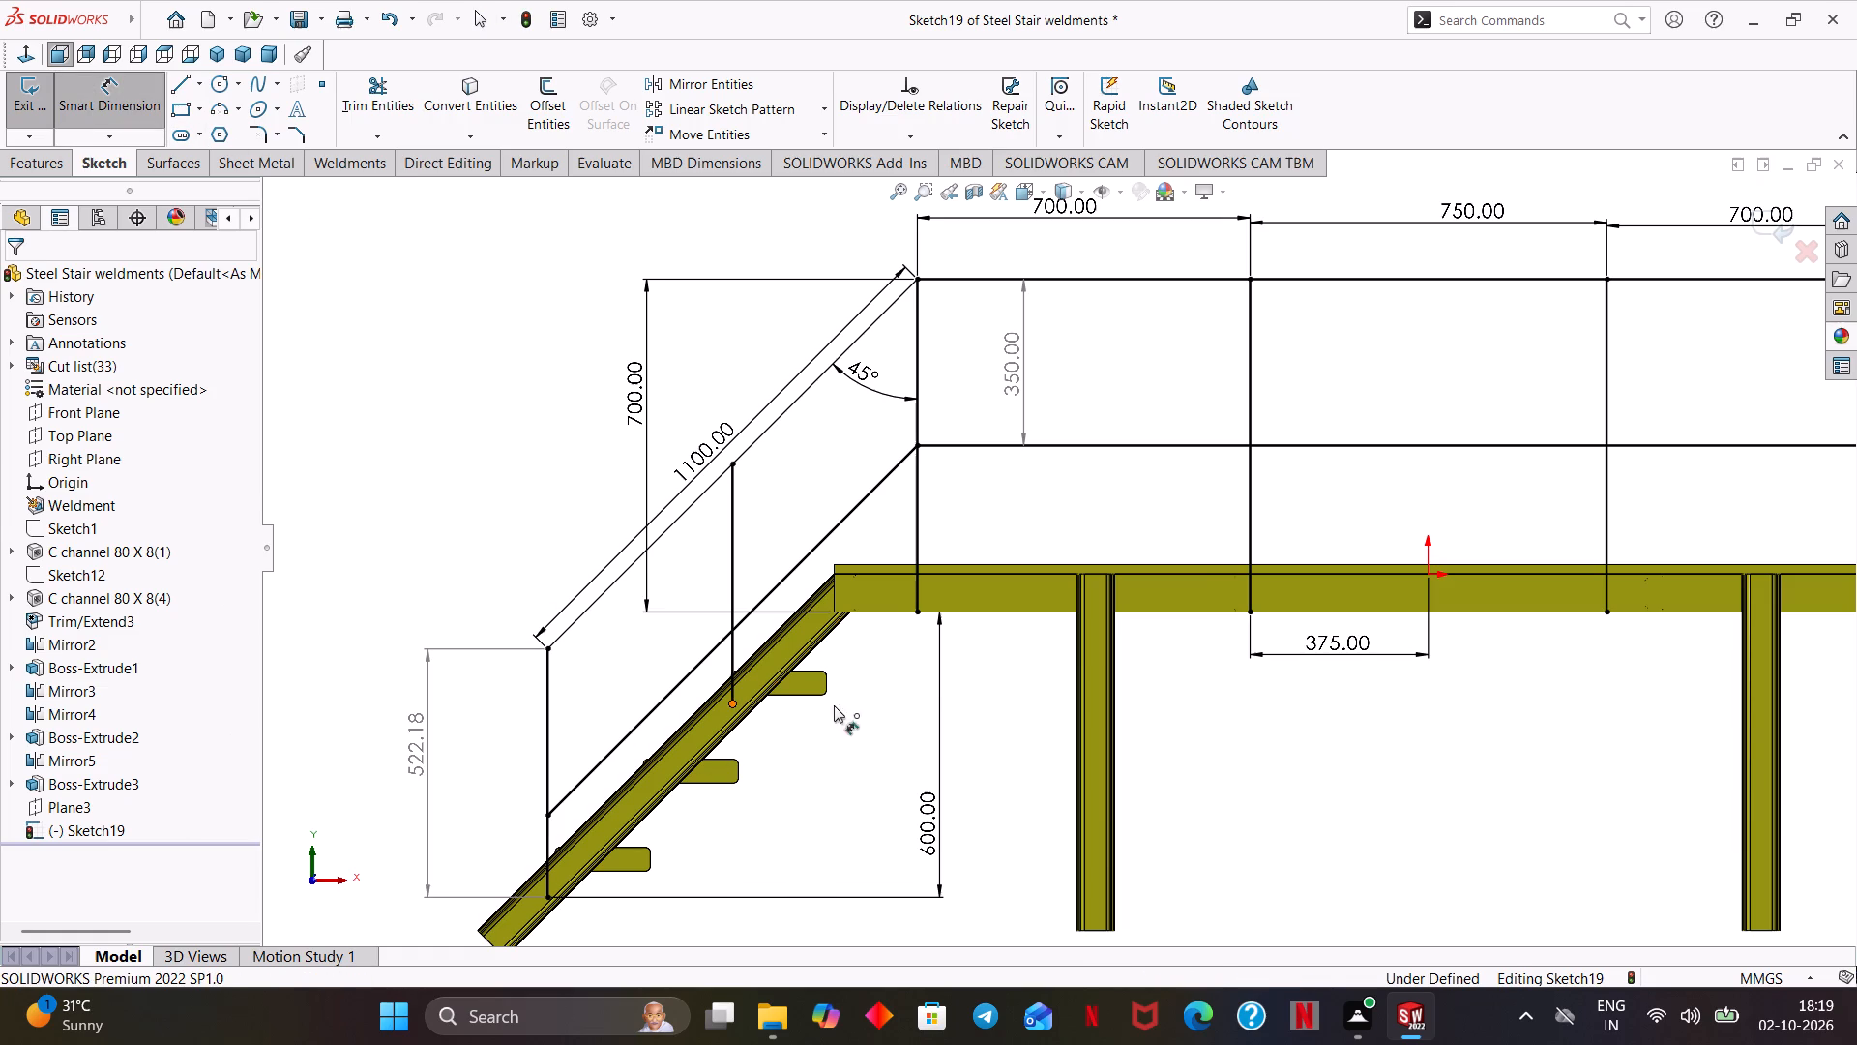
click(895, 612)
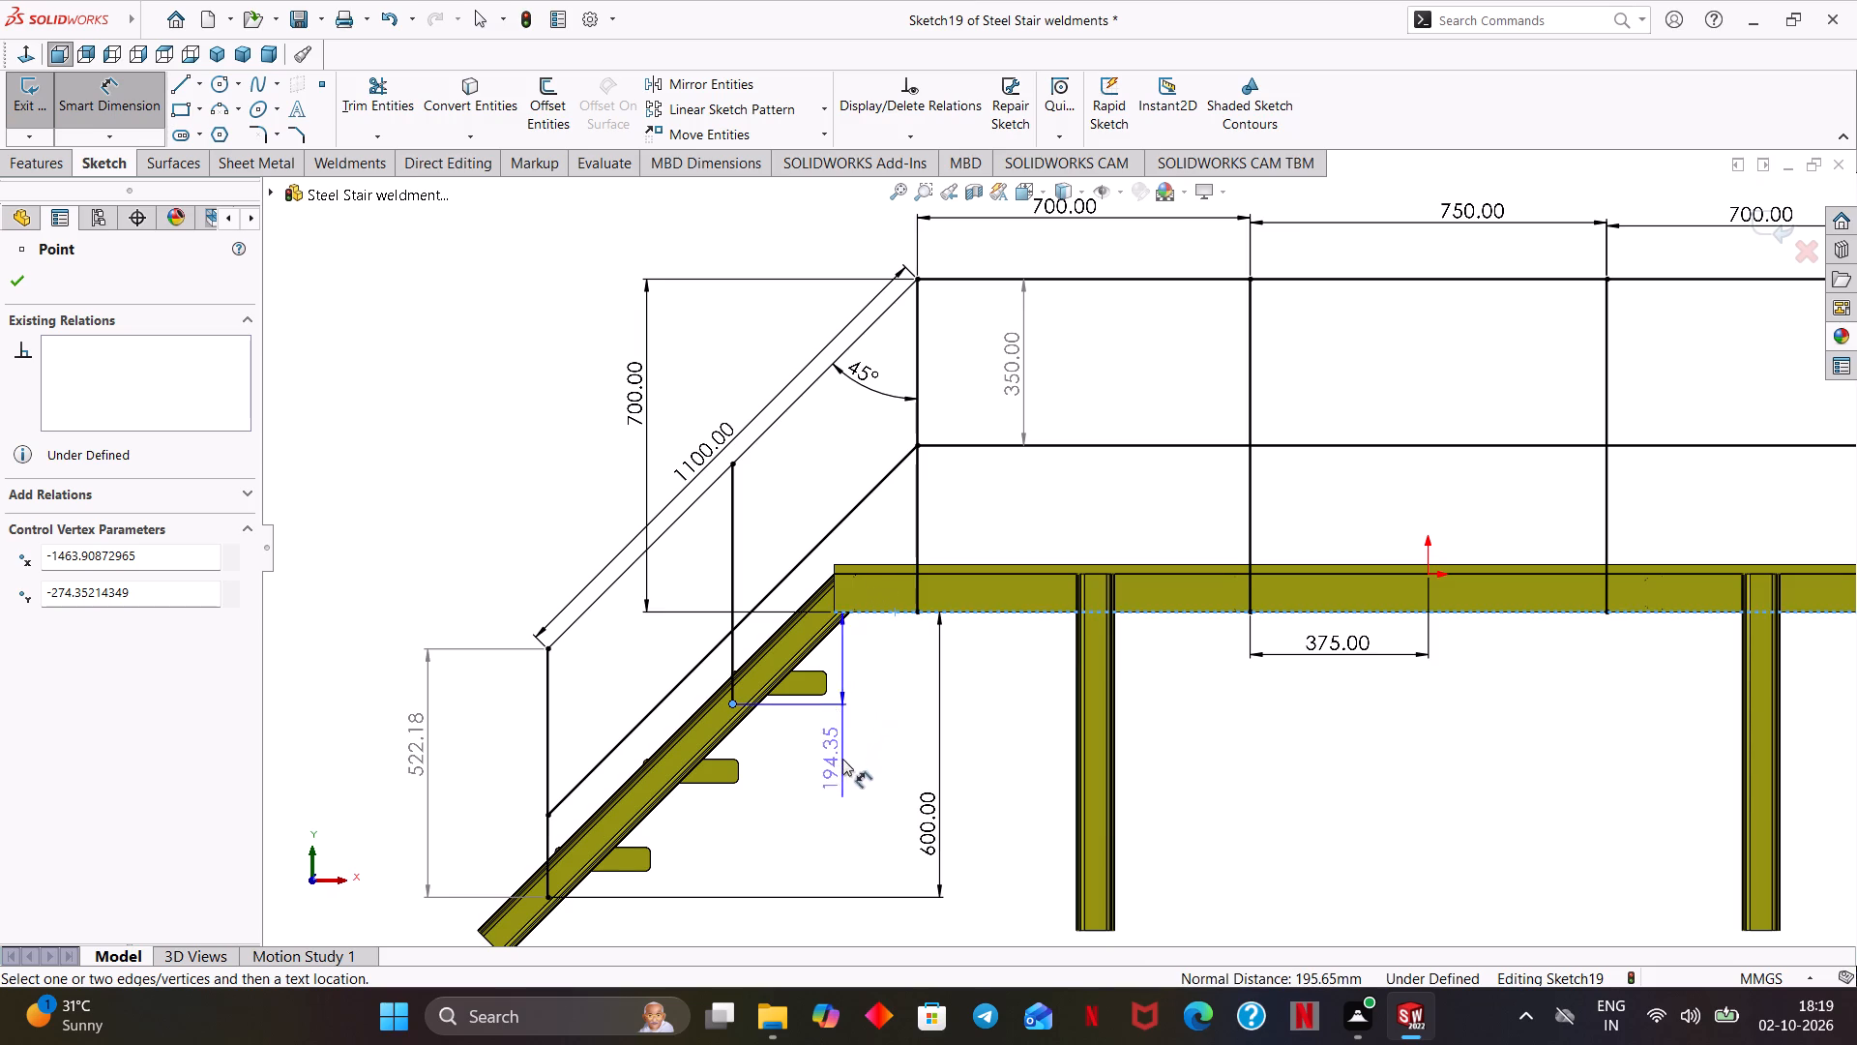
click(884, 670)
text(200)
key(Return)
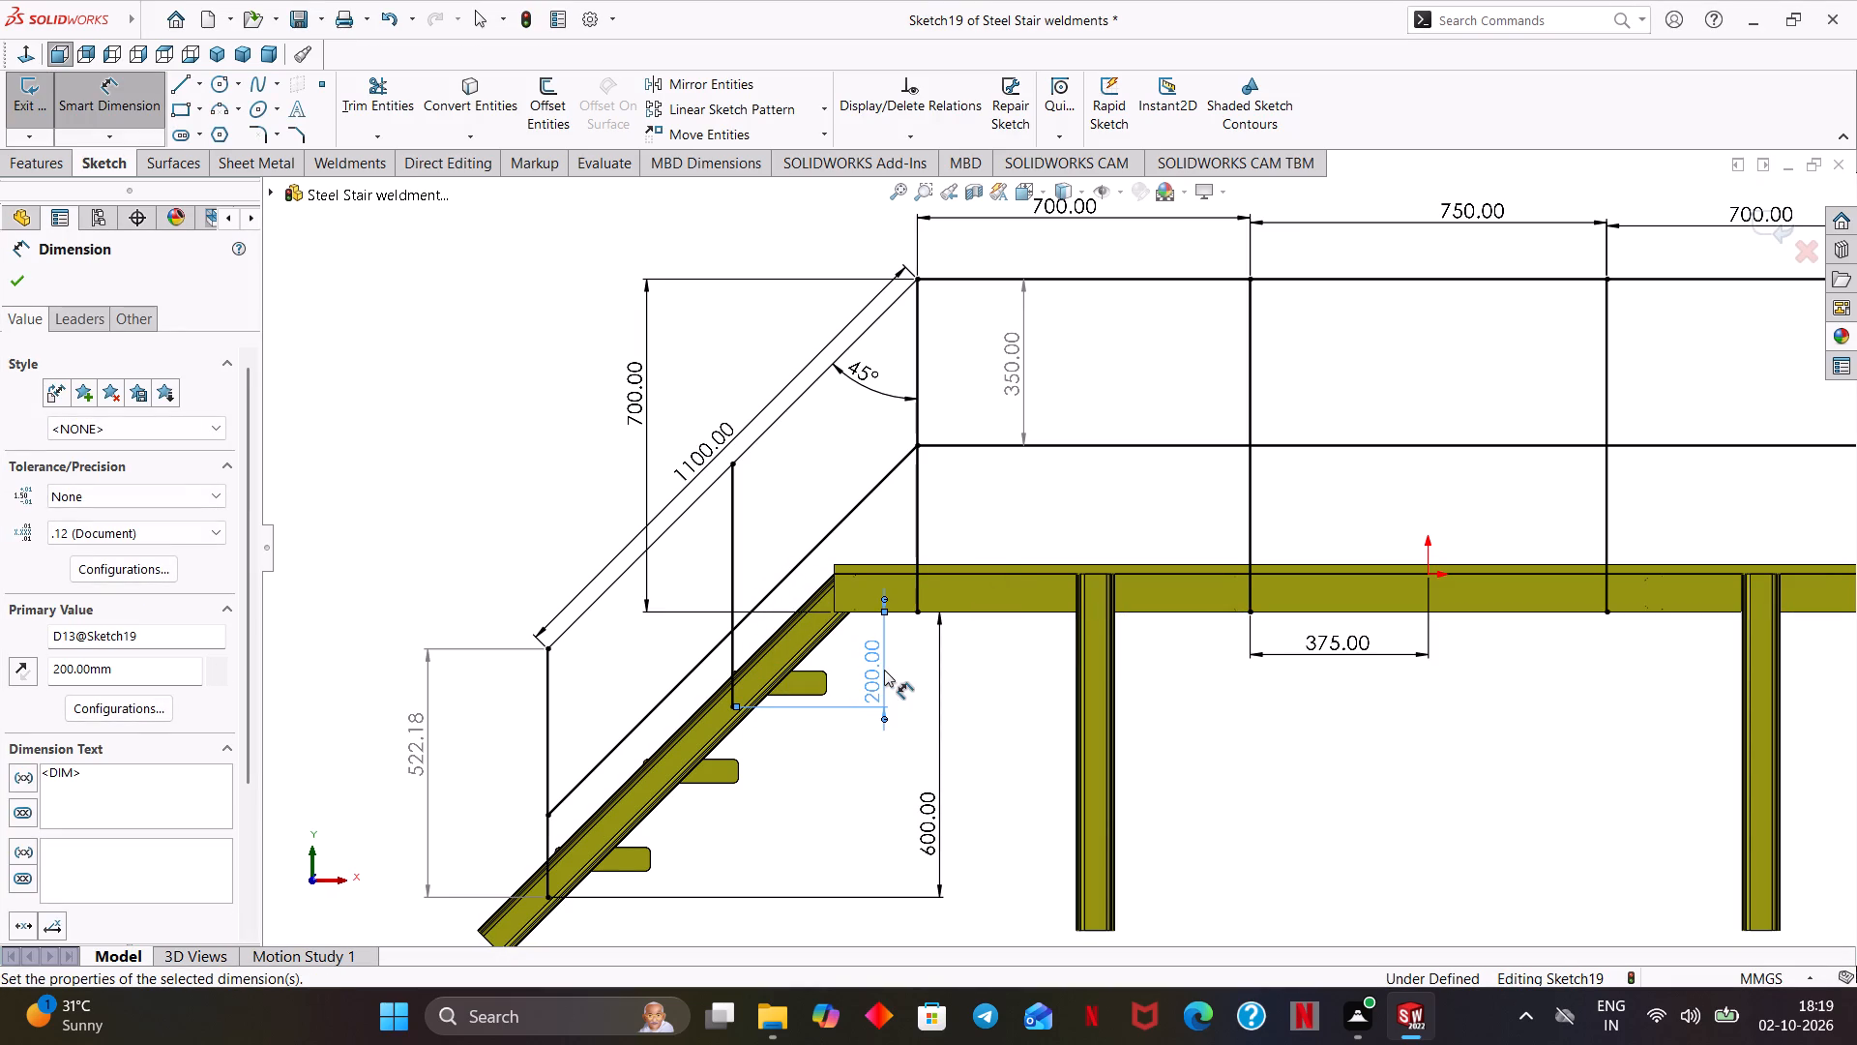
Add a driven vertical dimension between the feet of the intermediate post and the end post on this stair.
click(546, 895)
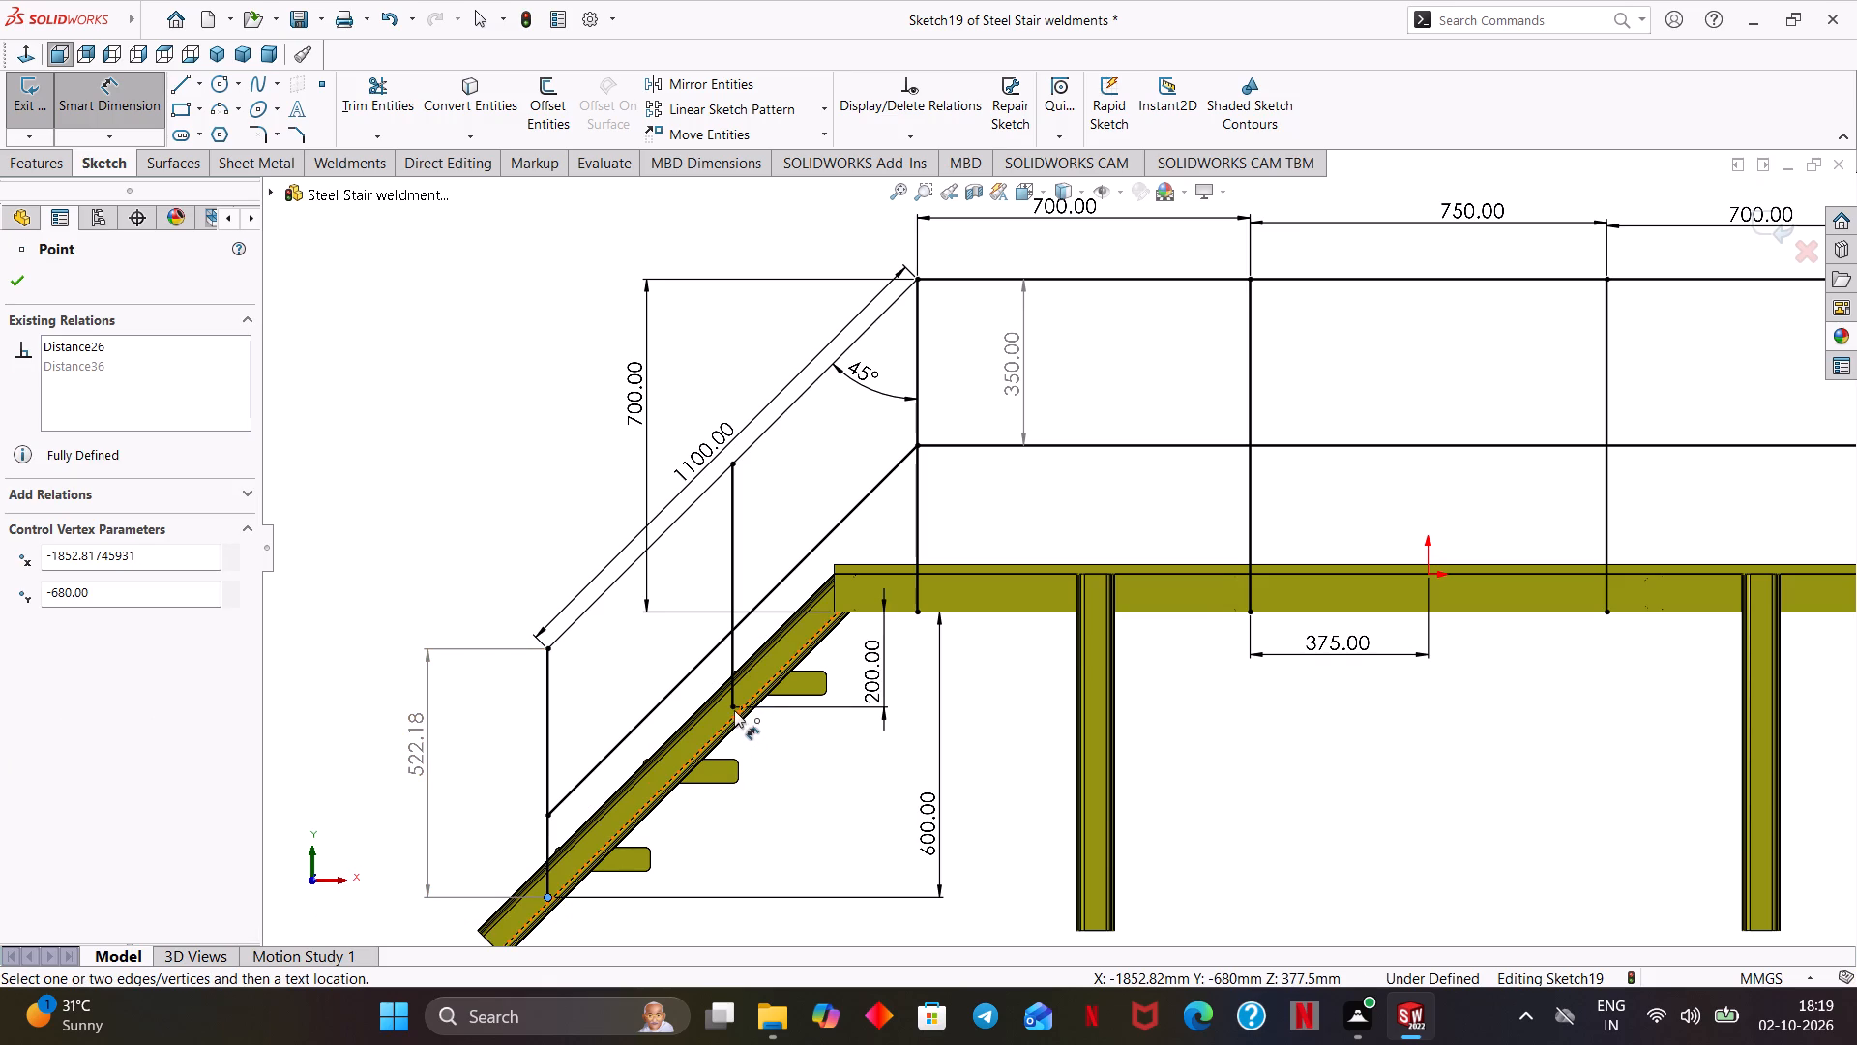
click(734, 710)
click(752, 853)
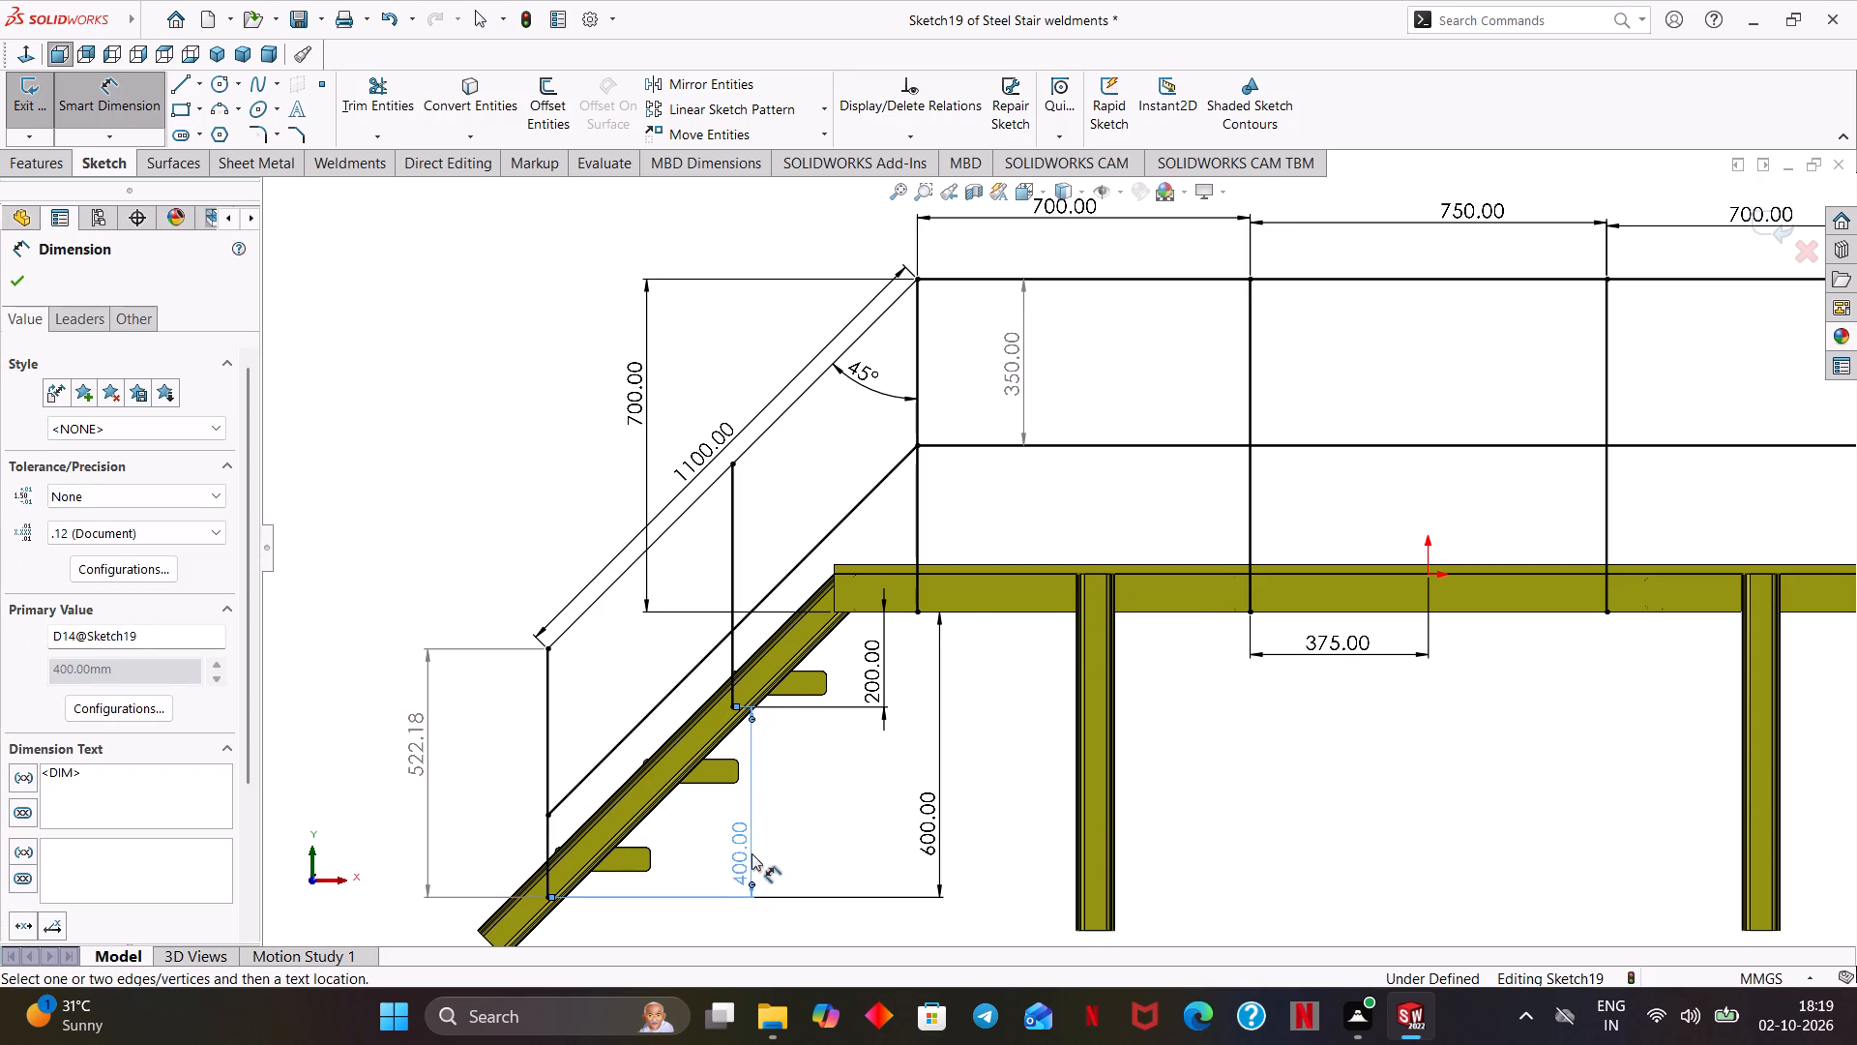
Dimension the end post on the opposite stair to a length of 500 mm.
scroll(1469, 889, up, 2)
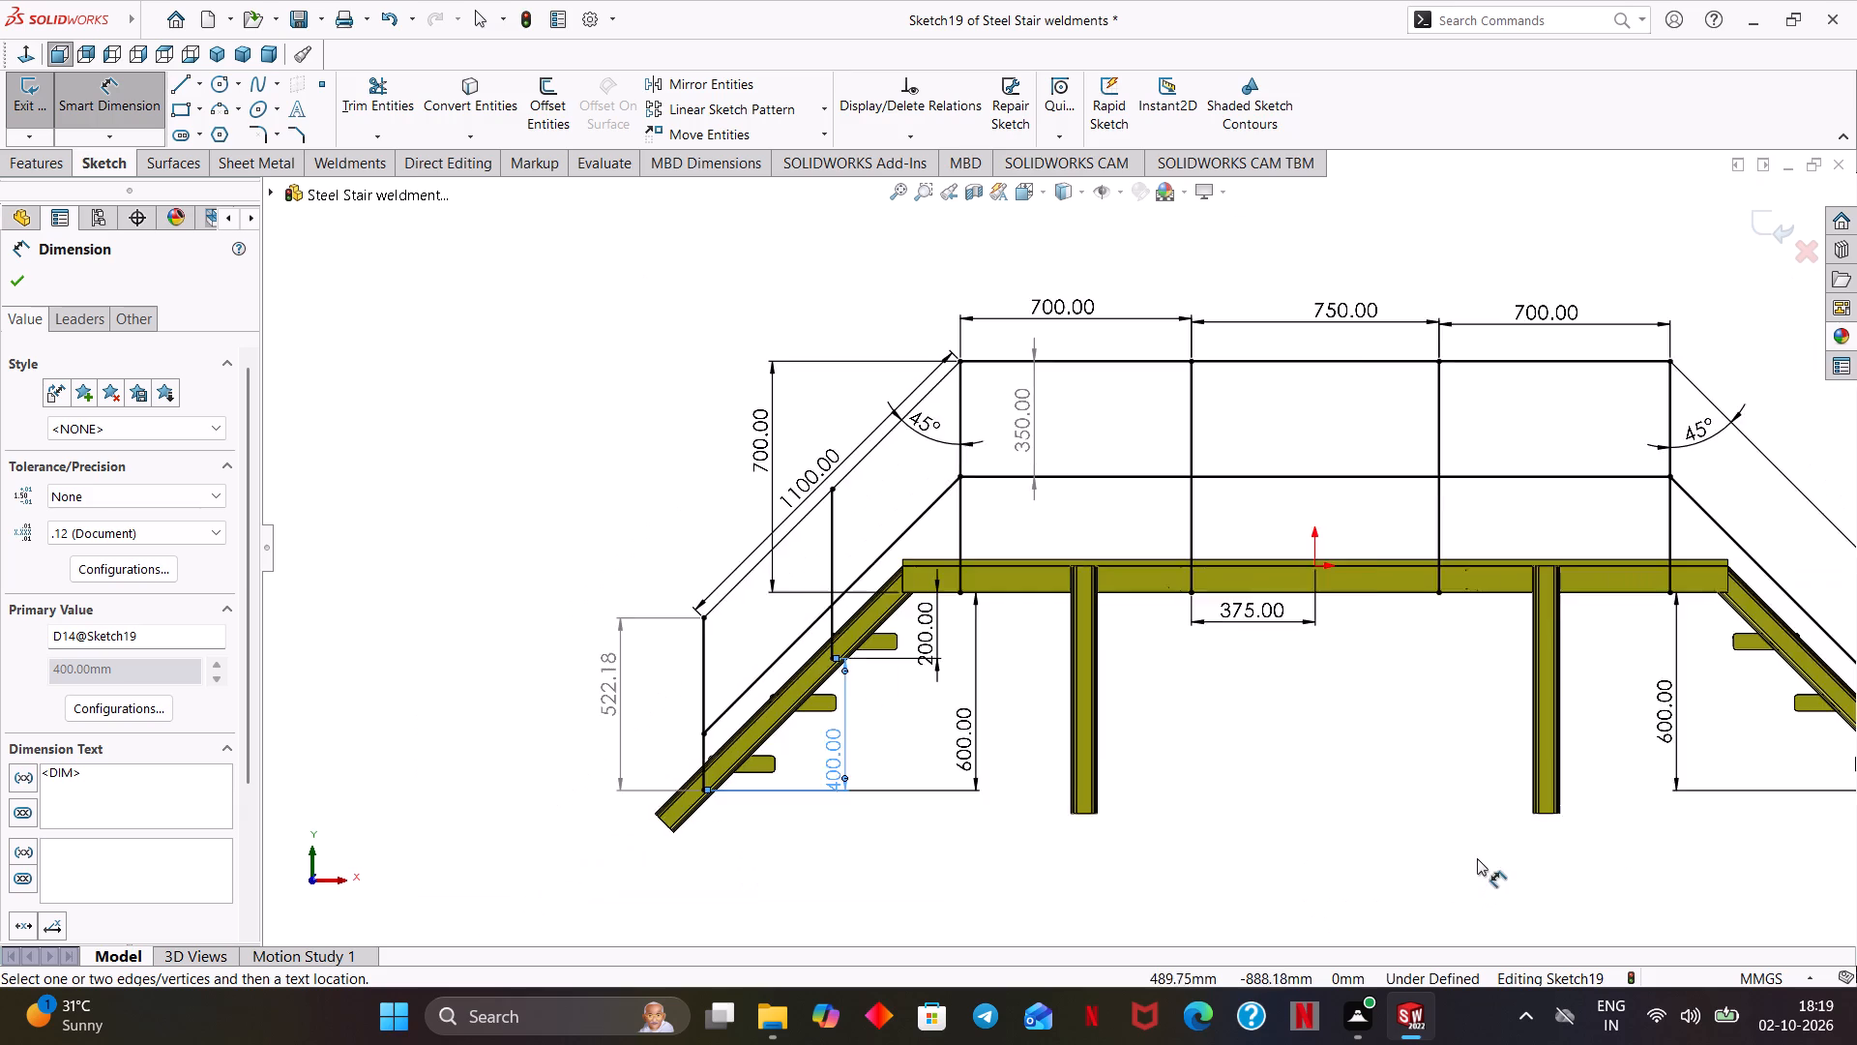
scroll(1452, 801, up, 2)
ctrl+middle_drag(1771, 739, 1490, 806)
scroll(1462, 784, down, 3)
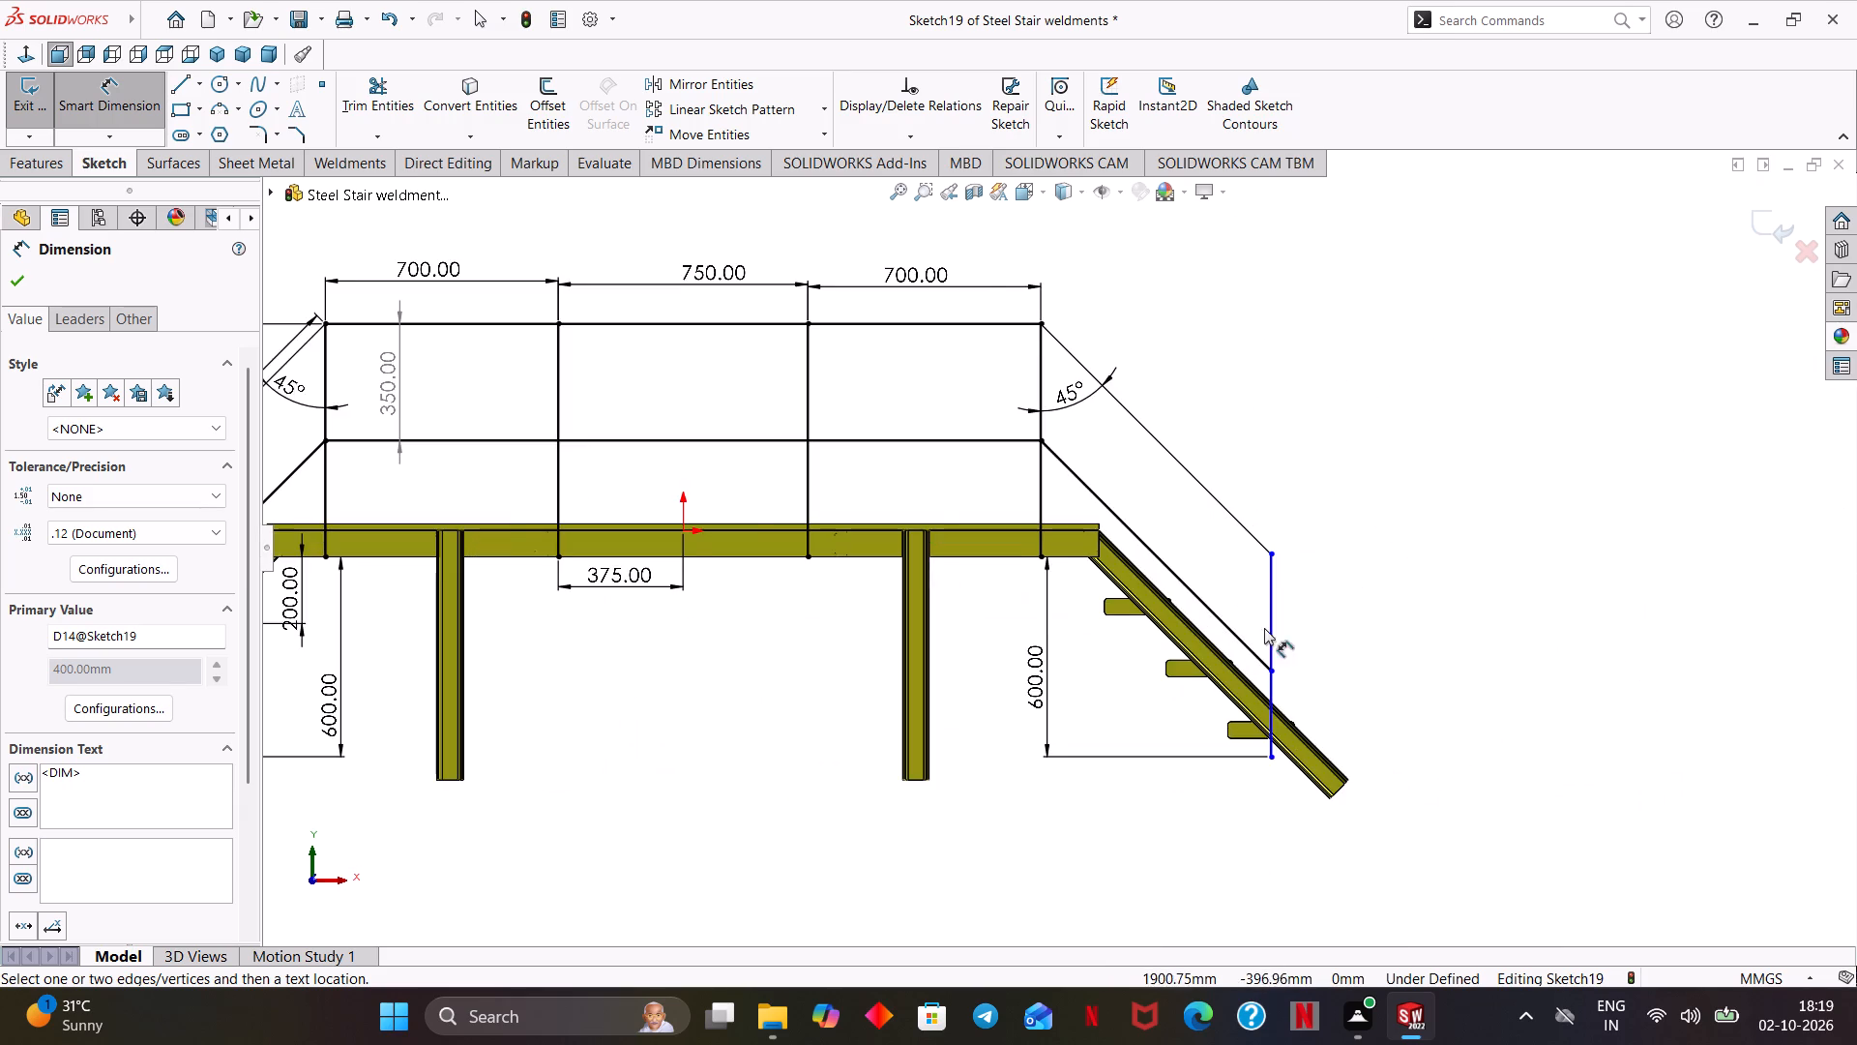
click(1219, 604)
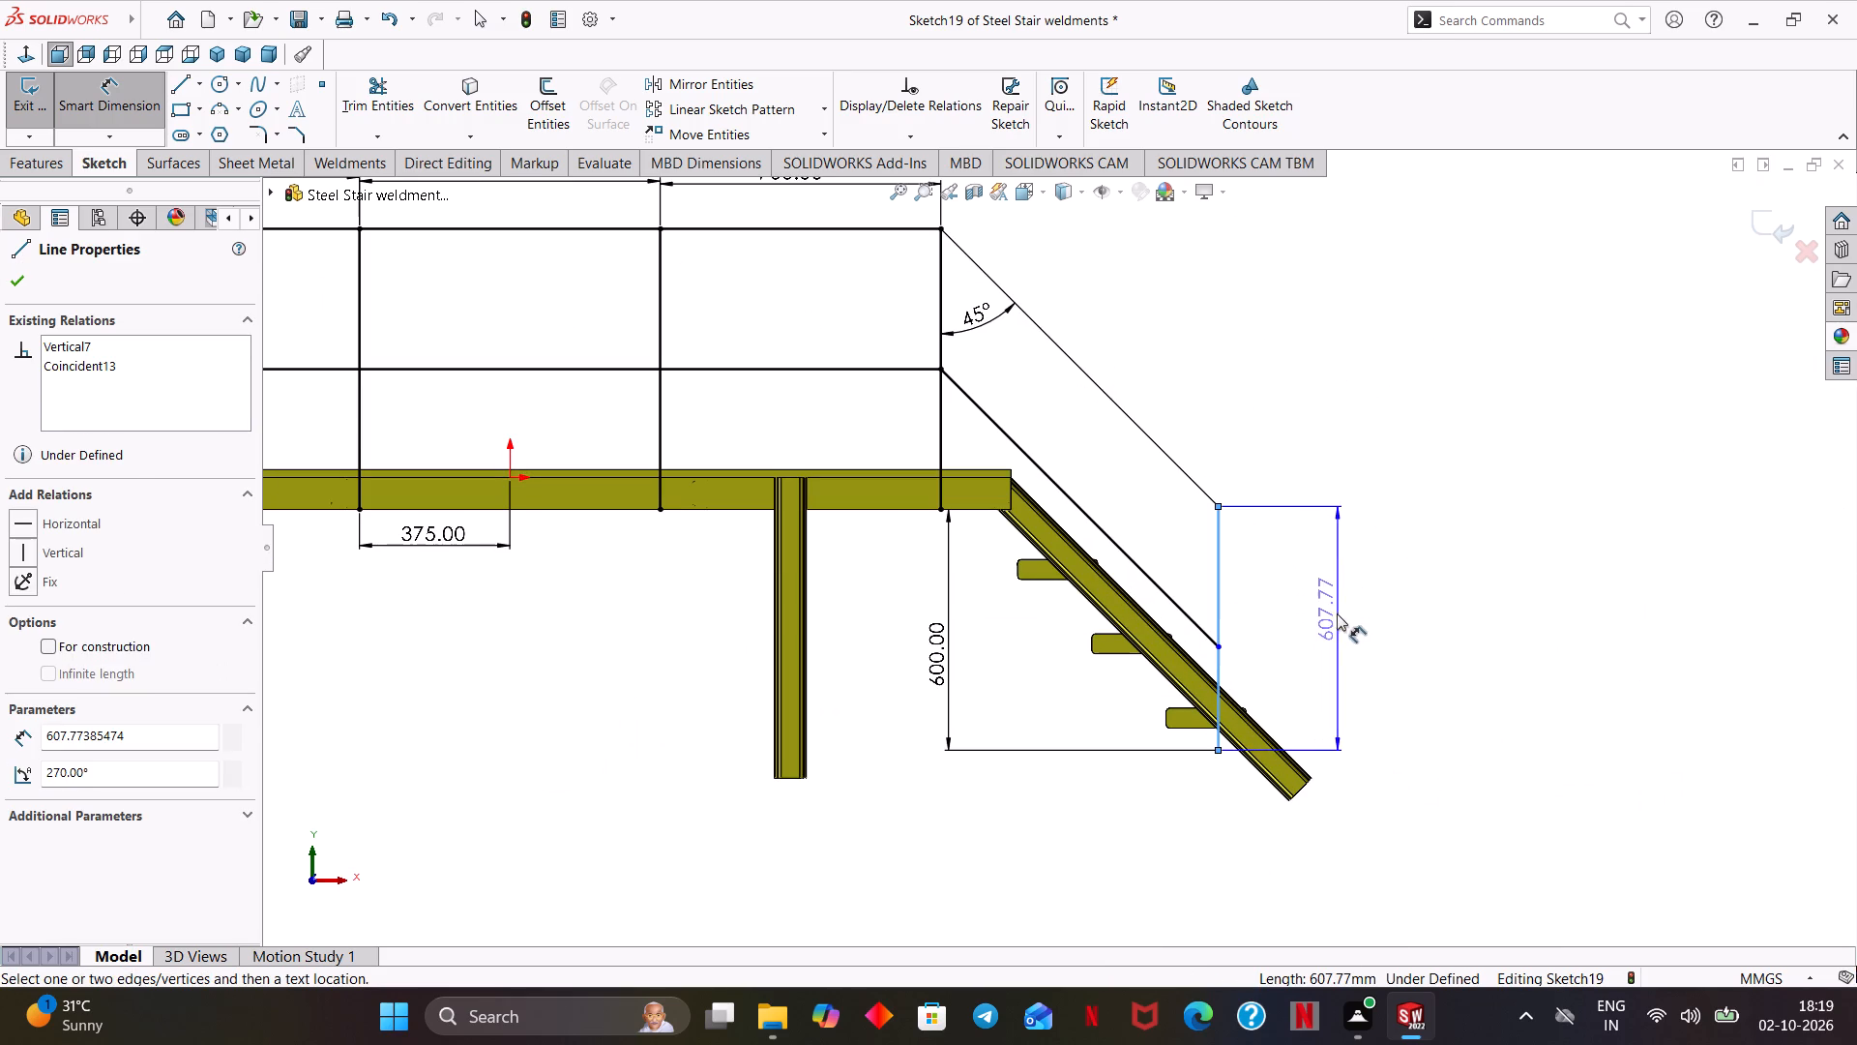
click(1333, 620)
text(500)
key(Return)
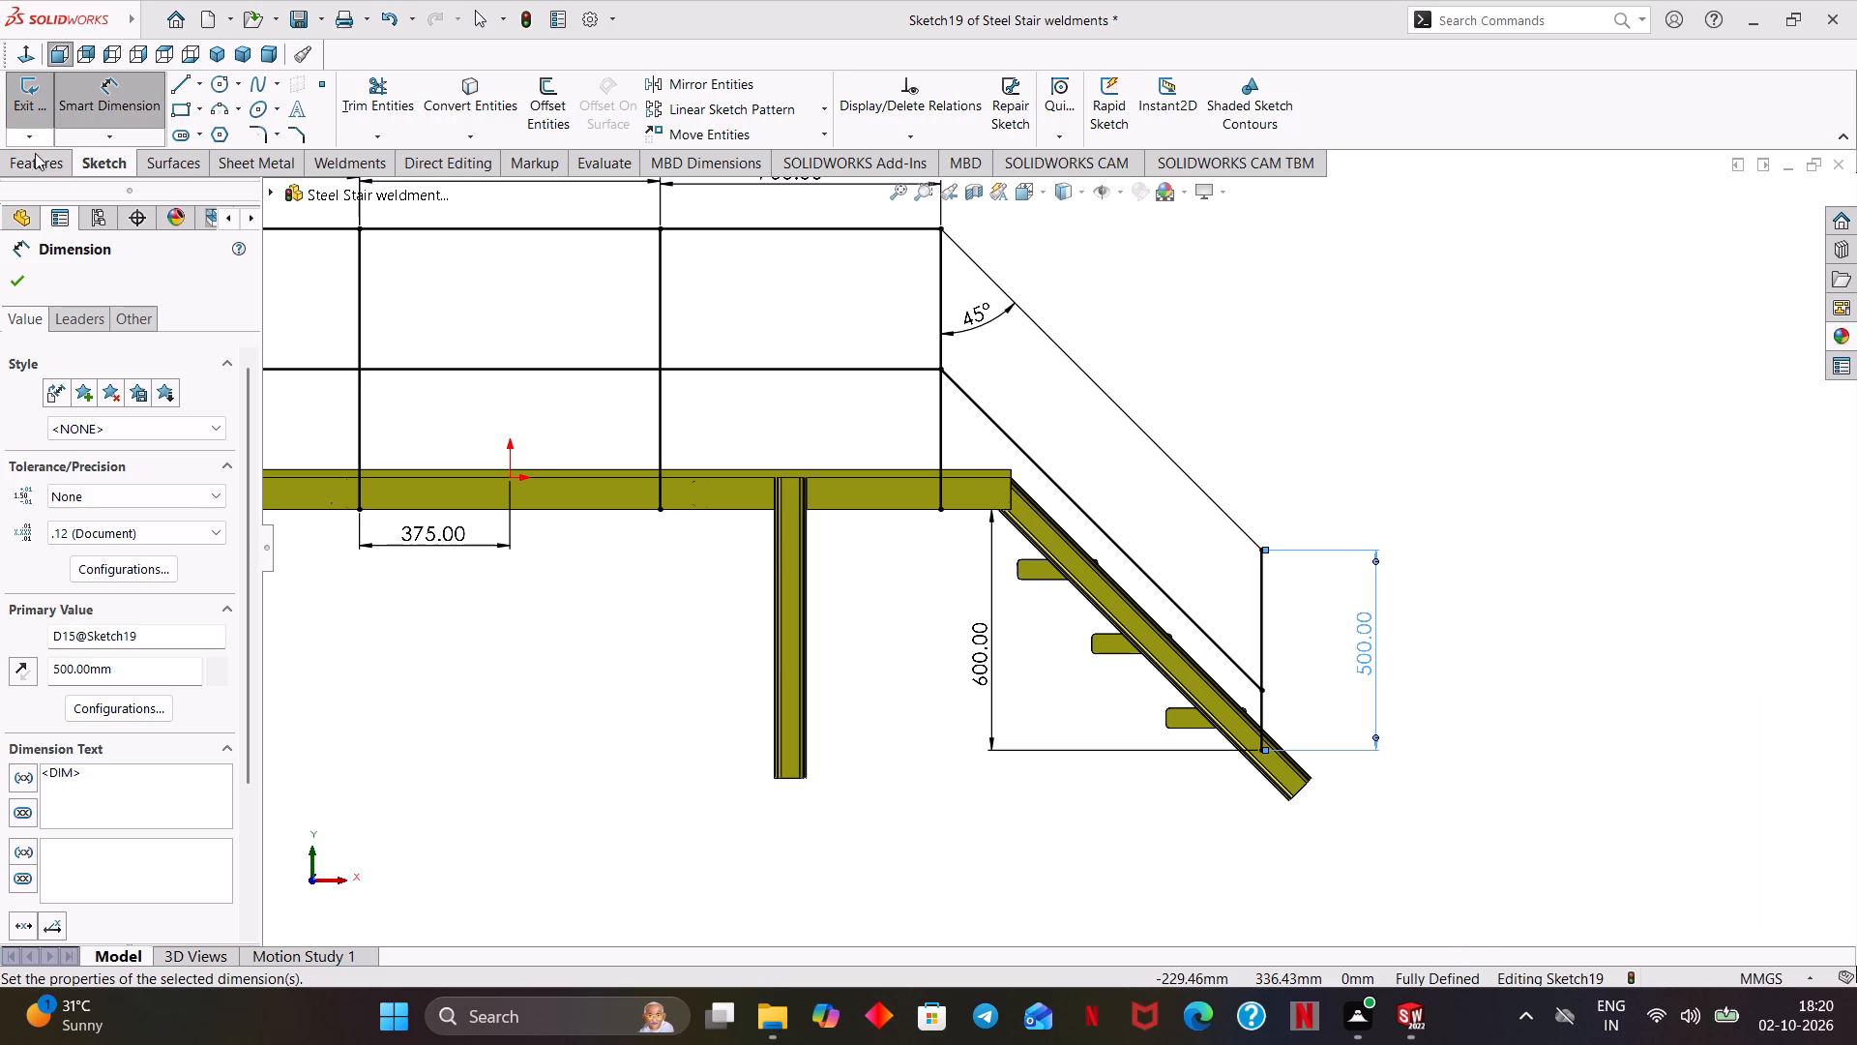
Draw a vertical intermediate post about 500 mm long from the opposite stair's sloping handrail midpoint down onto its stringer.
click(28, 275)
click(184, 86)
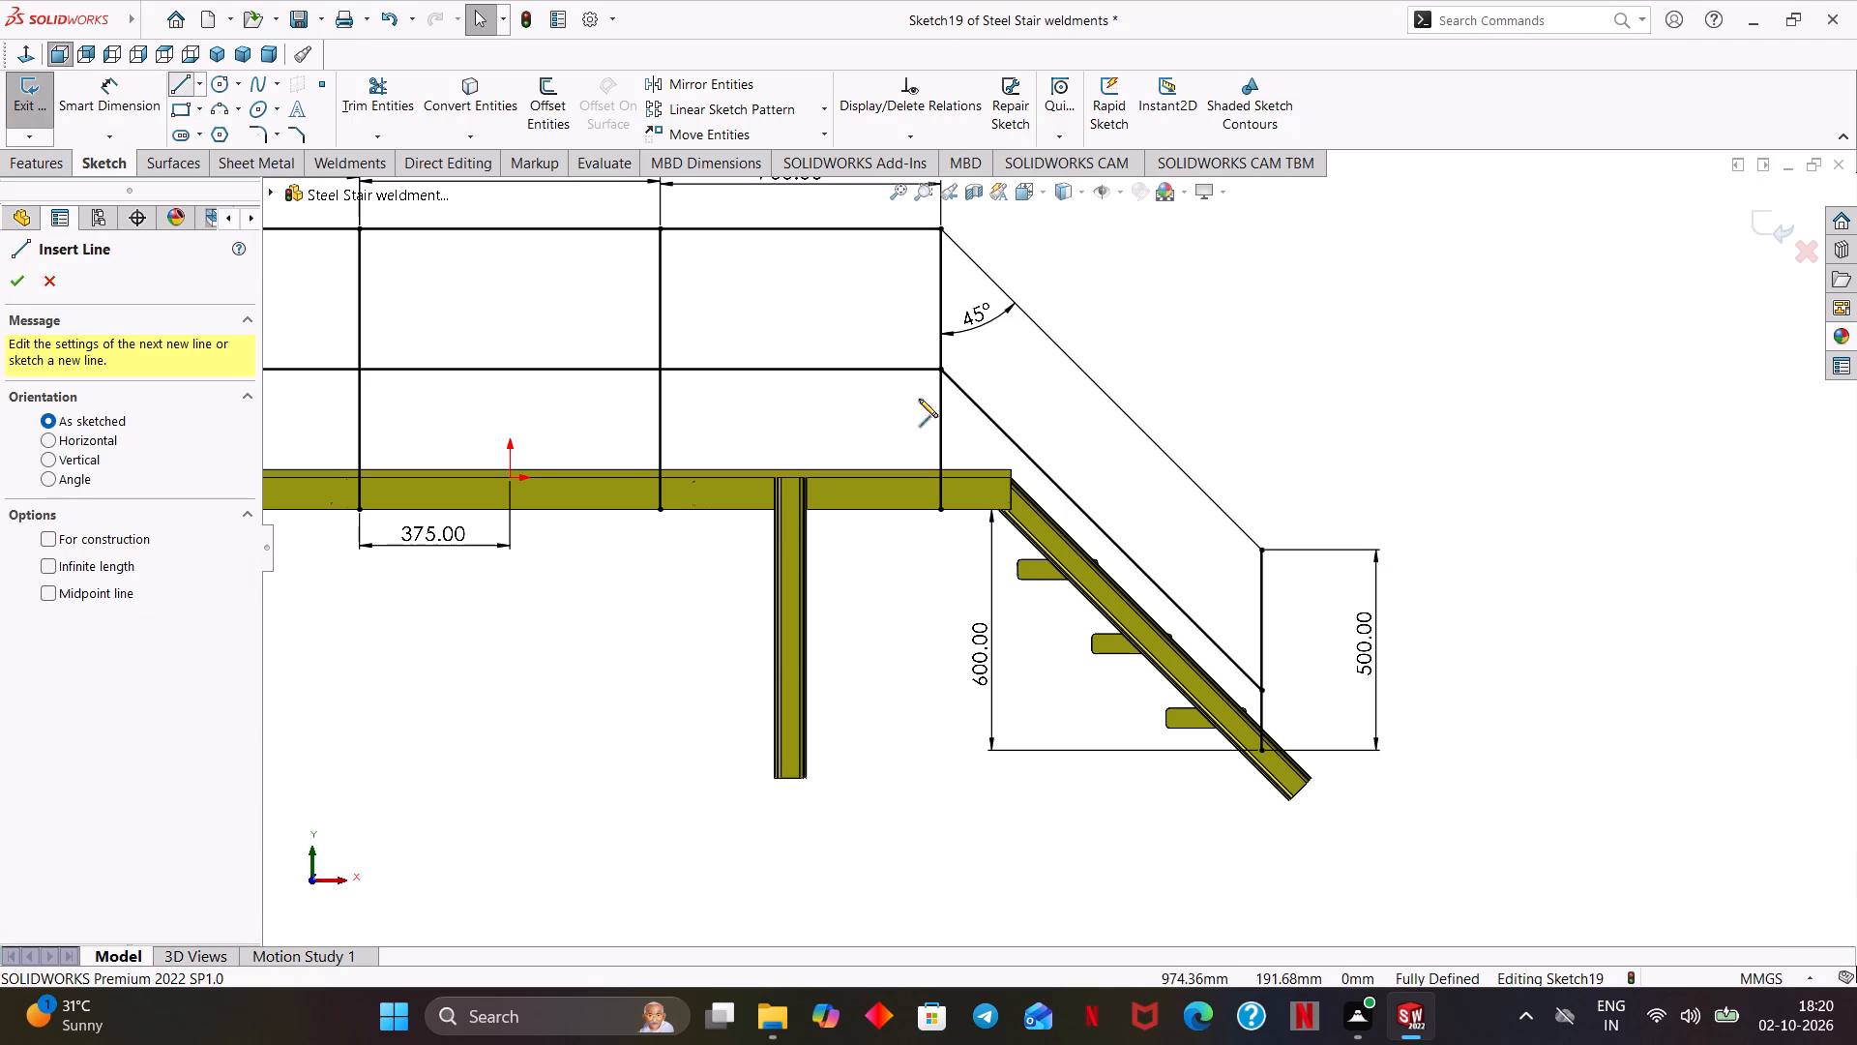
click(1103, 388)
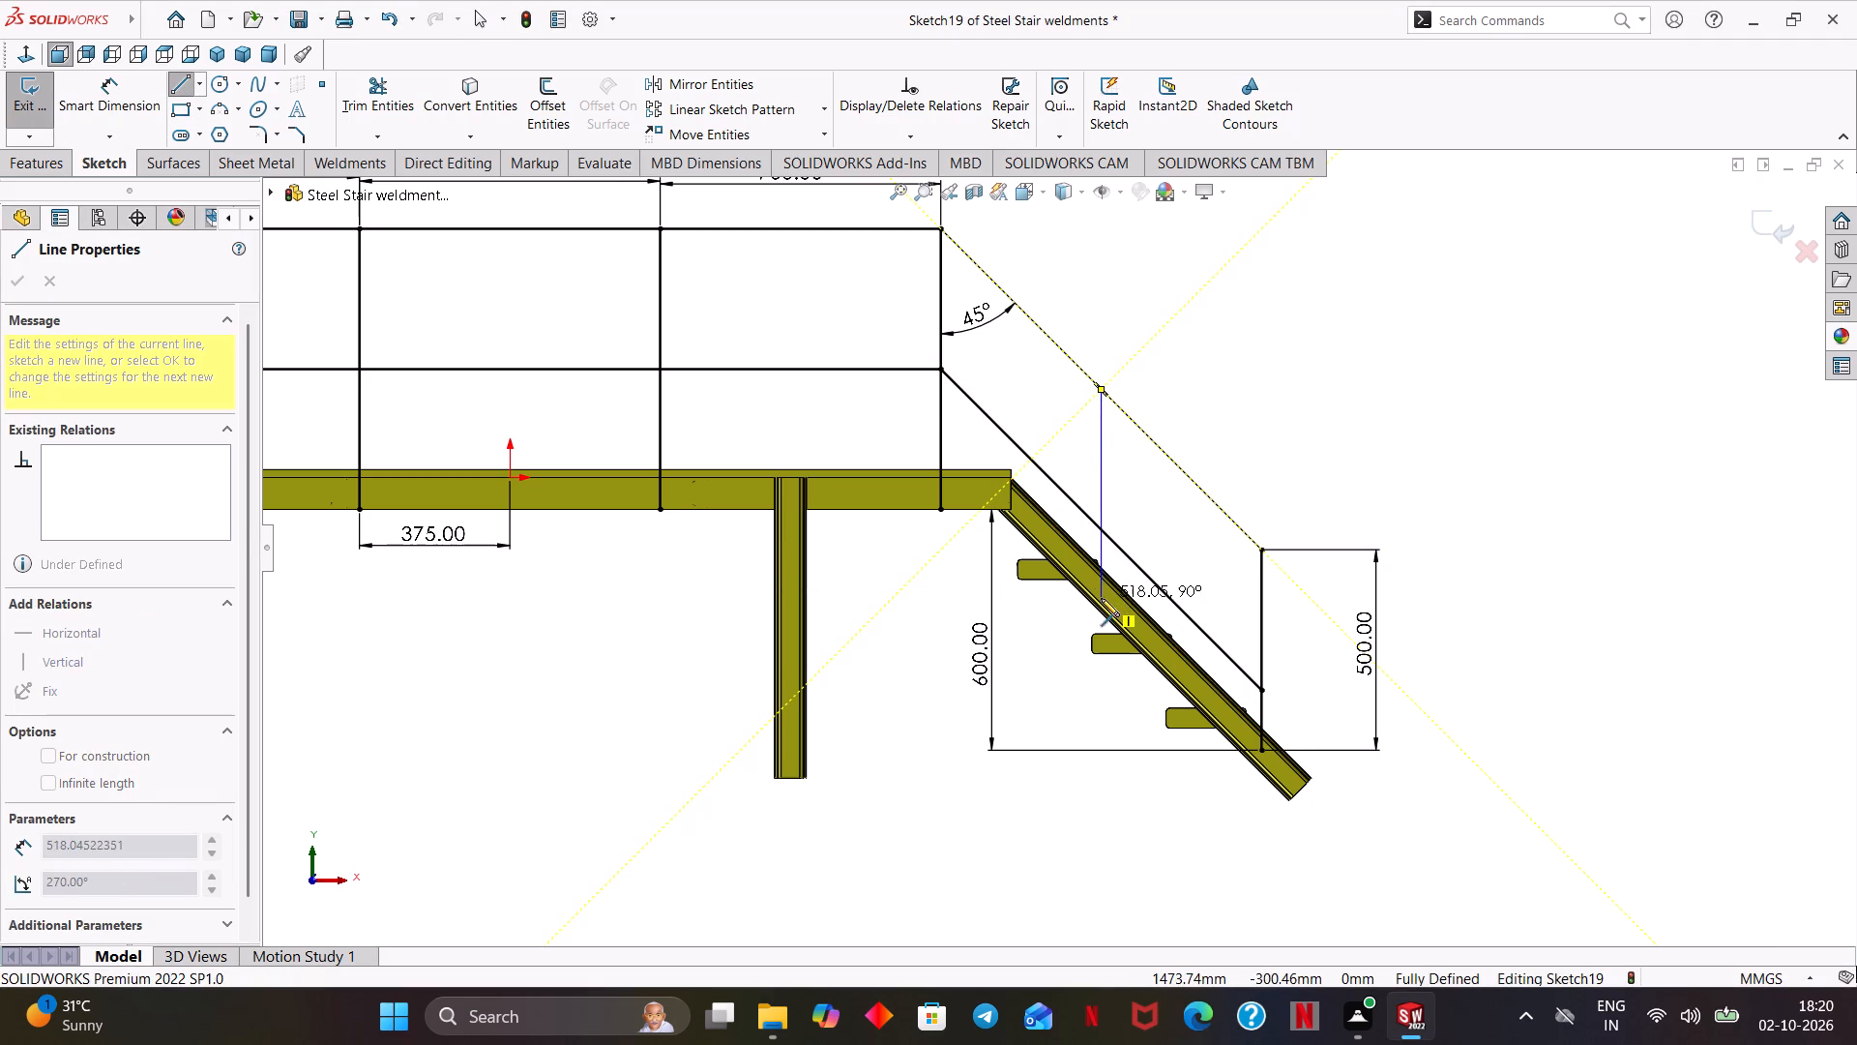
scroll(1106, 582, down, 4)
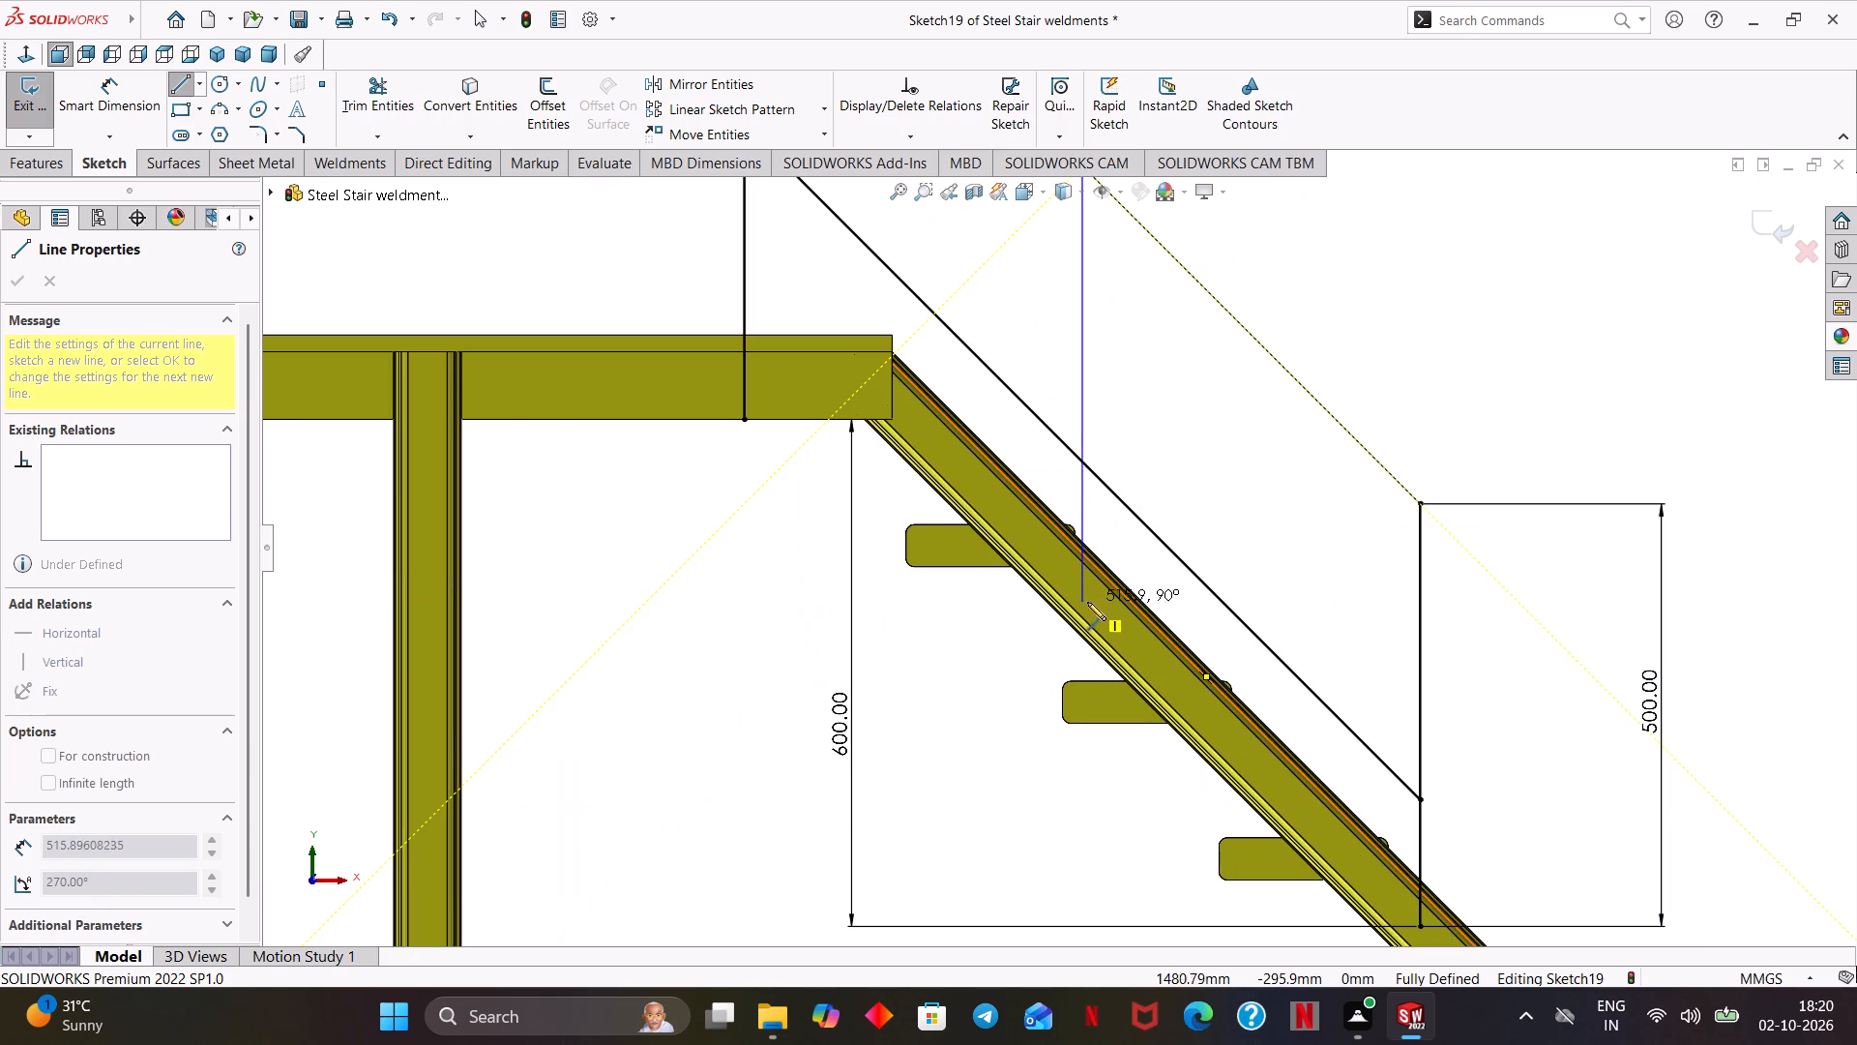
click(1082, 593)
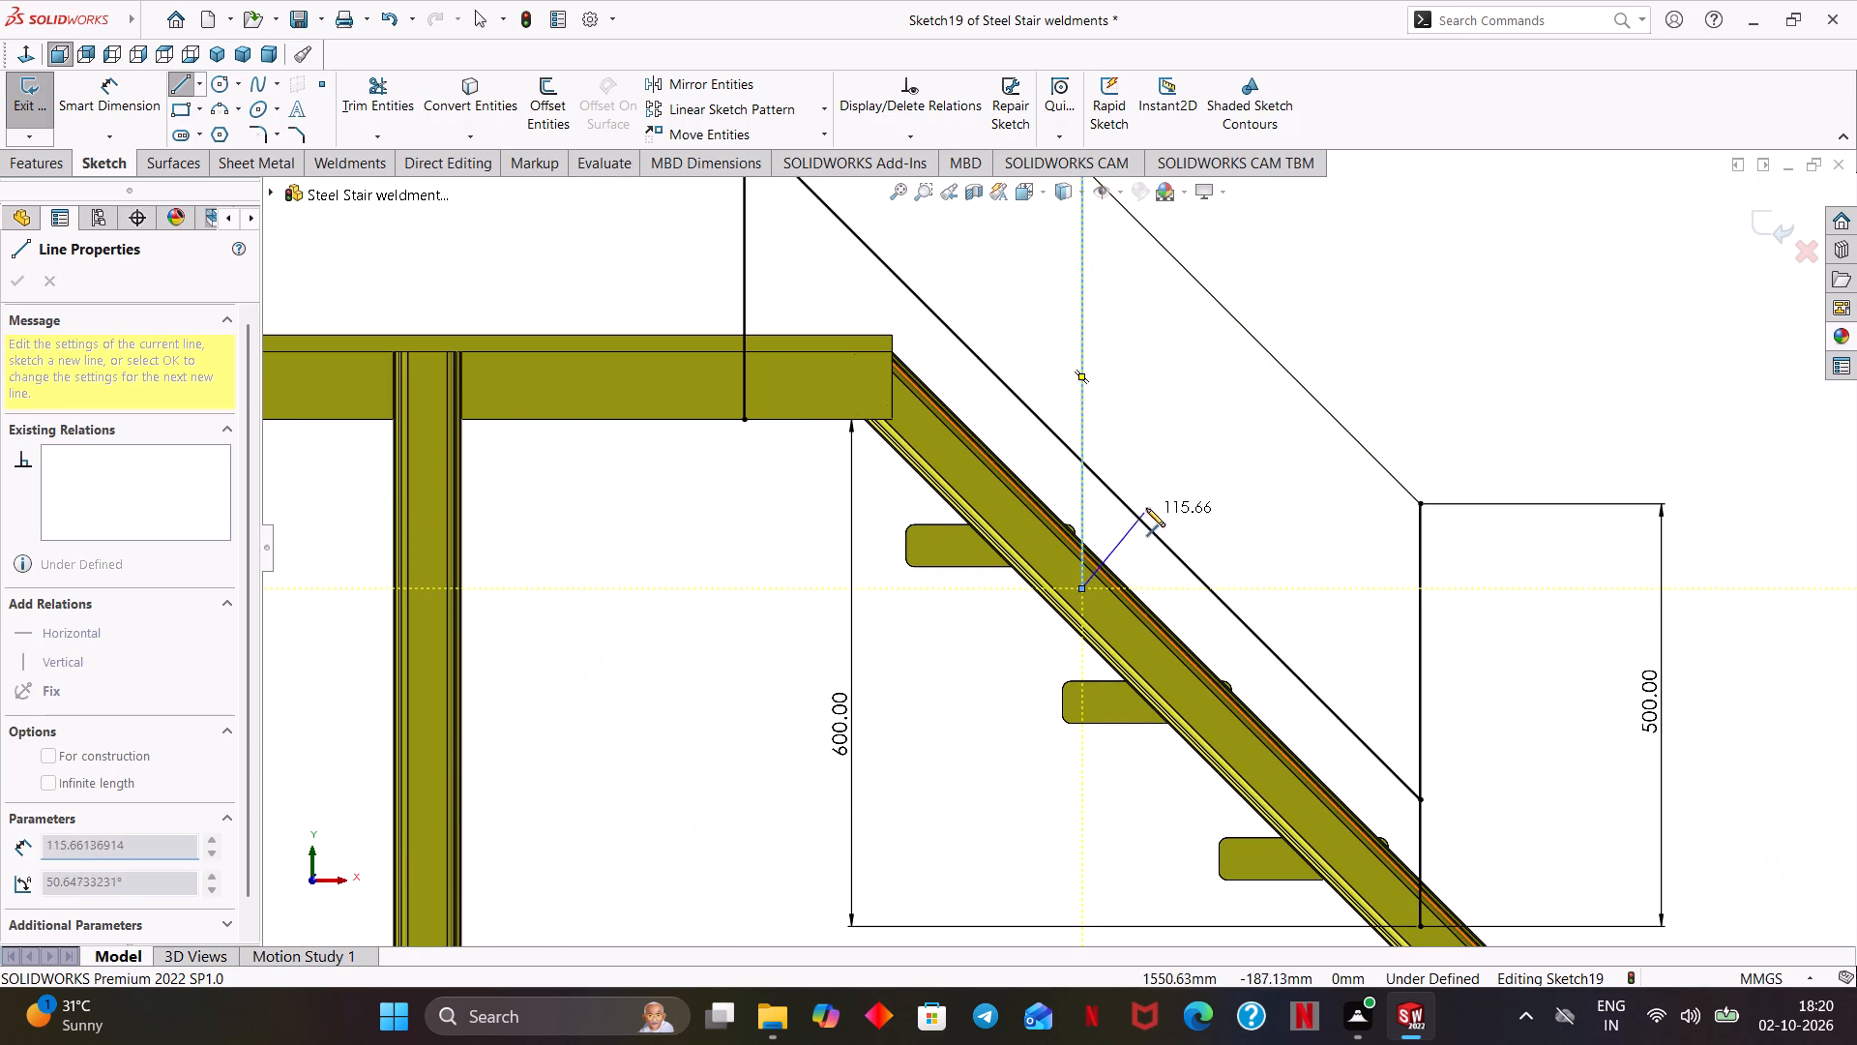
right_click(1149, 507)
click(1200, 522)
scroll(1150, 409, up, 1)
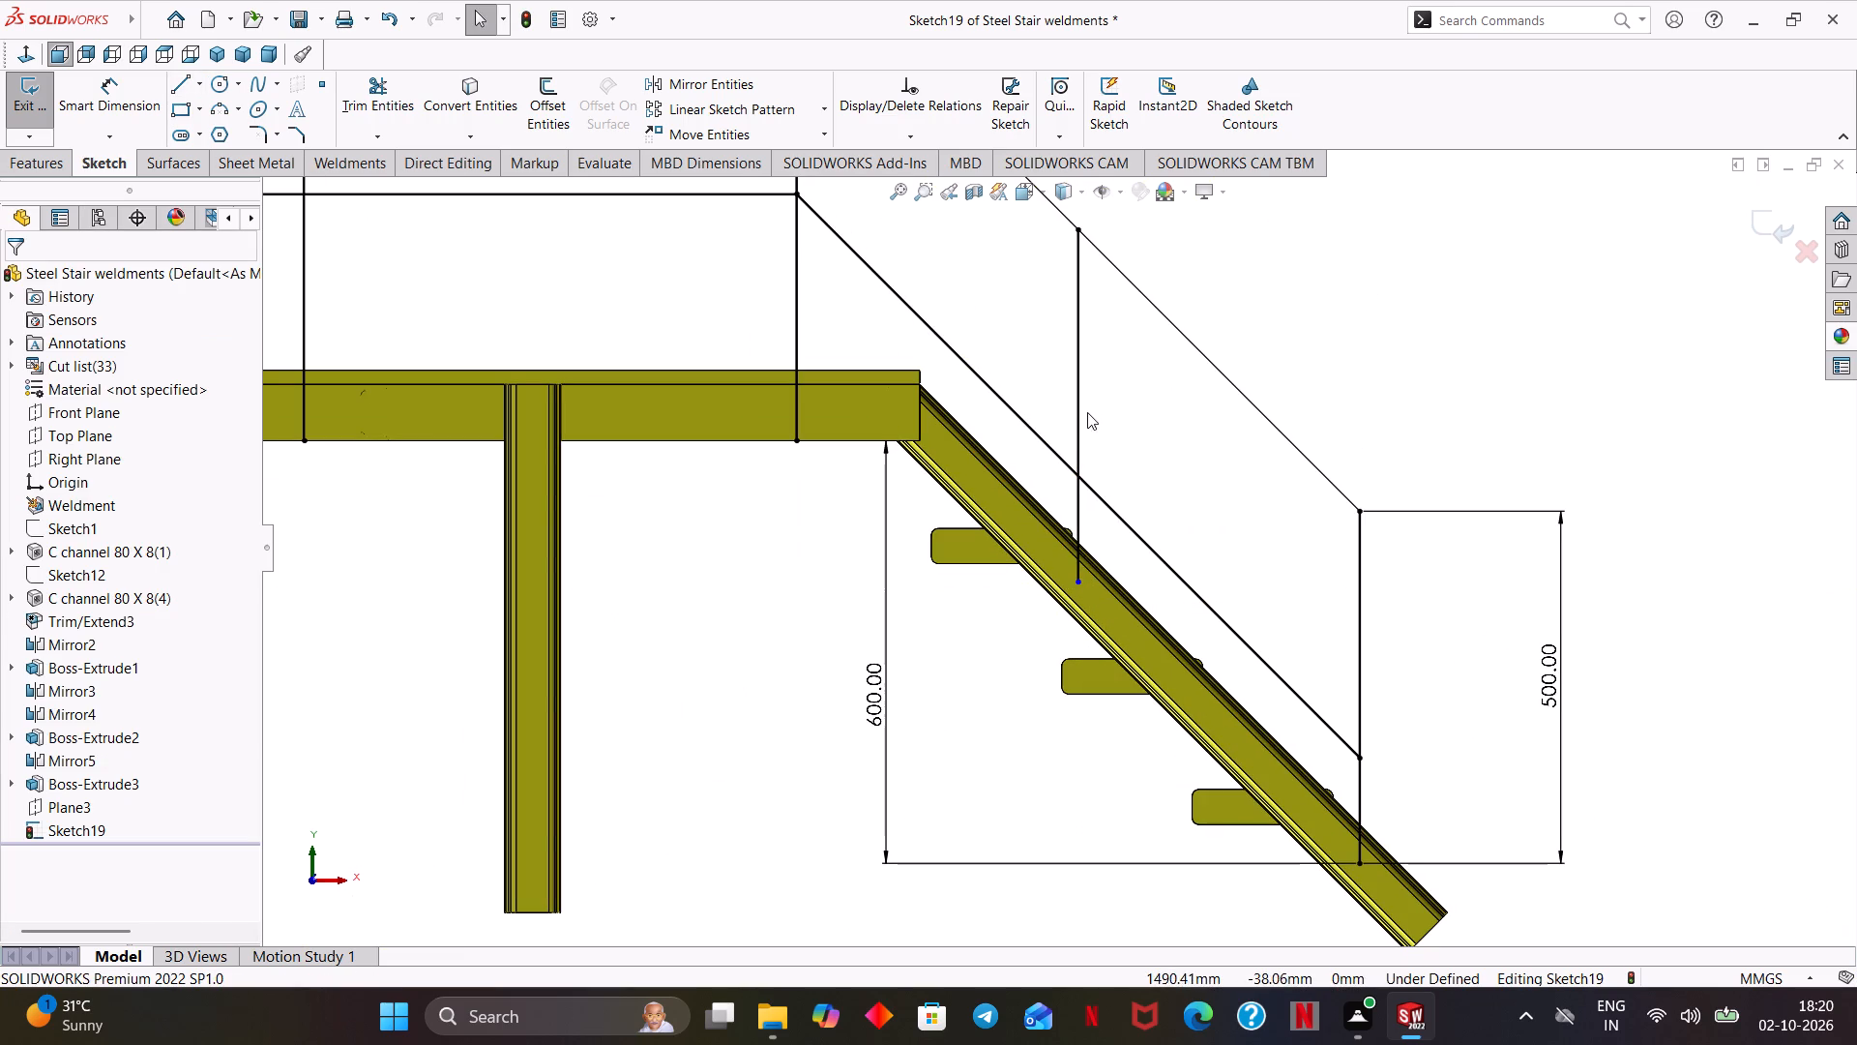
click(1077, 415)
click(1158, 433)
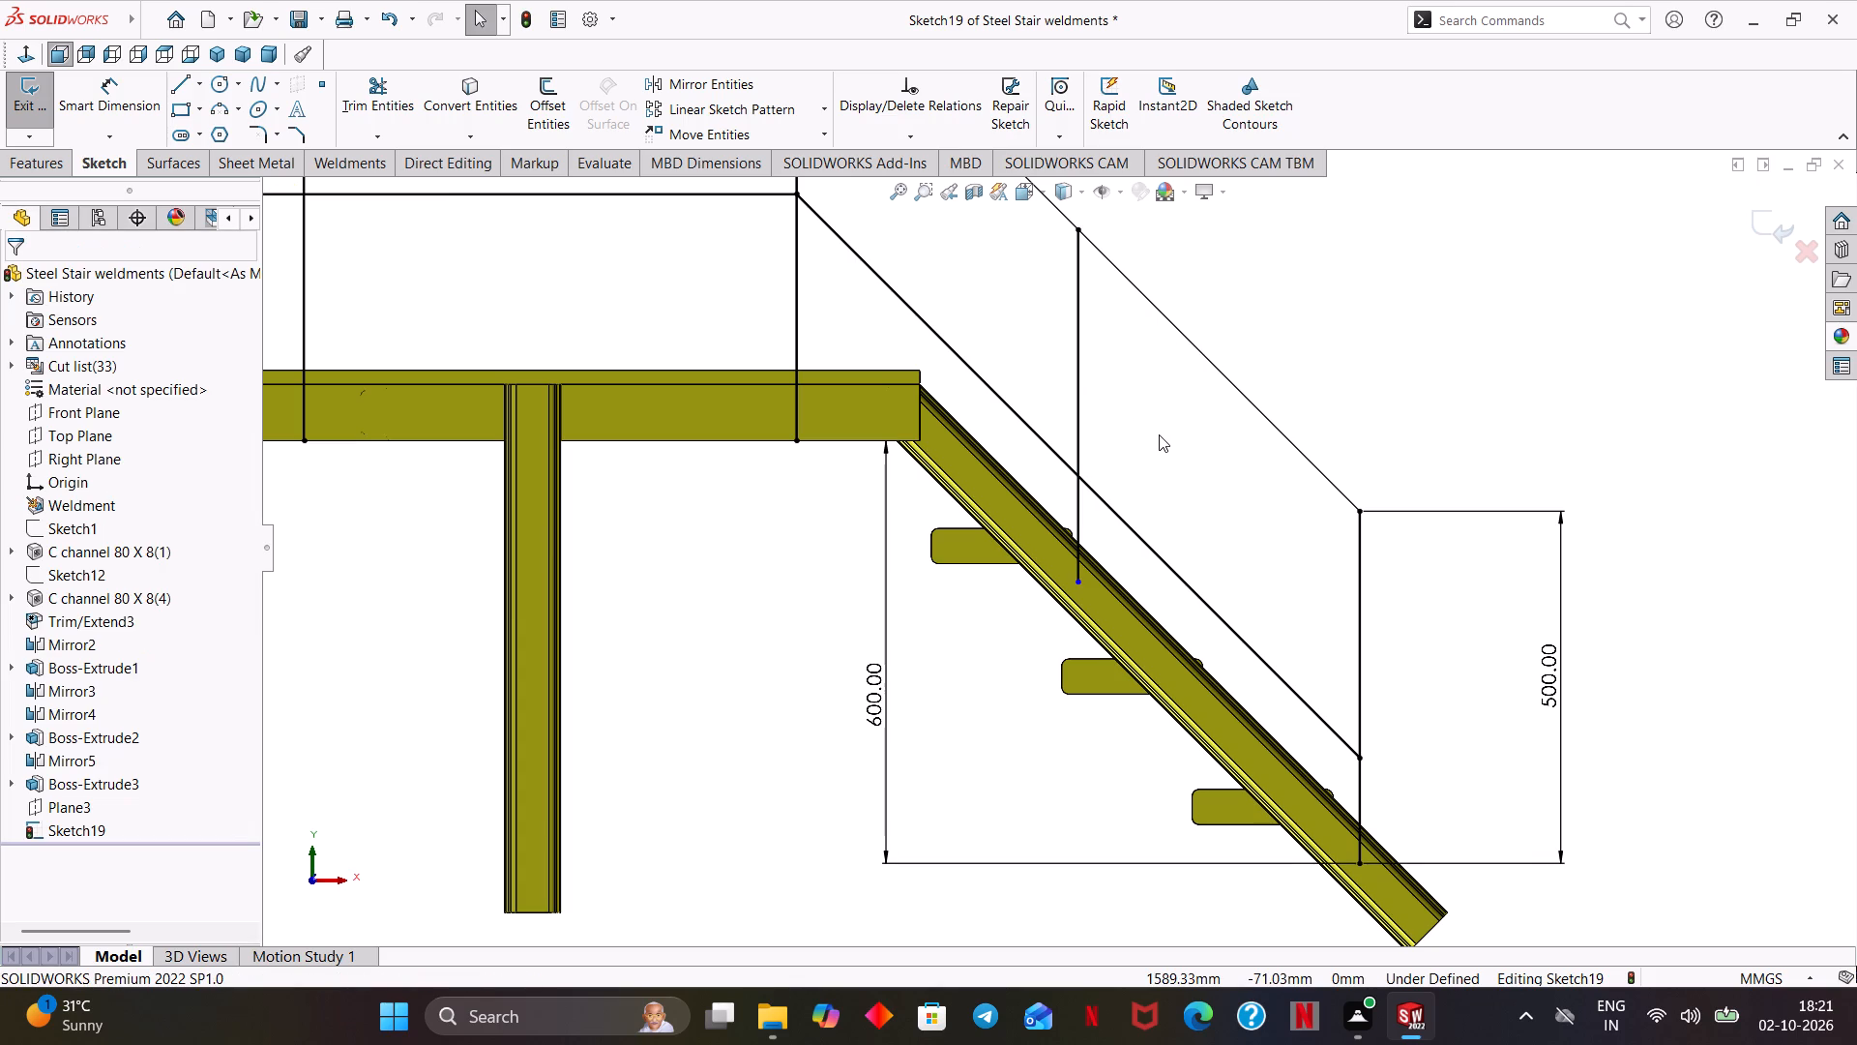
Dimension this intermediate post's foot 200 mm below the platform beam's bottom edge and place the dimension closer to the beam.
click(81, 97)
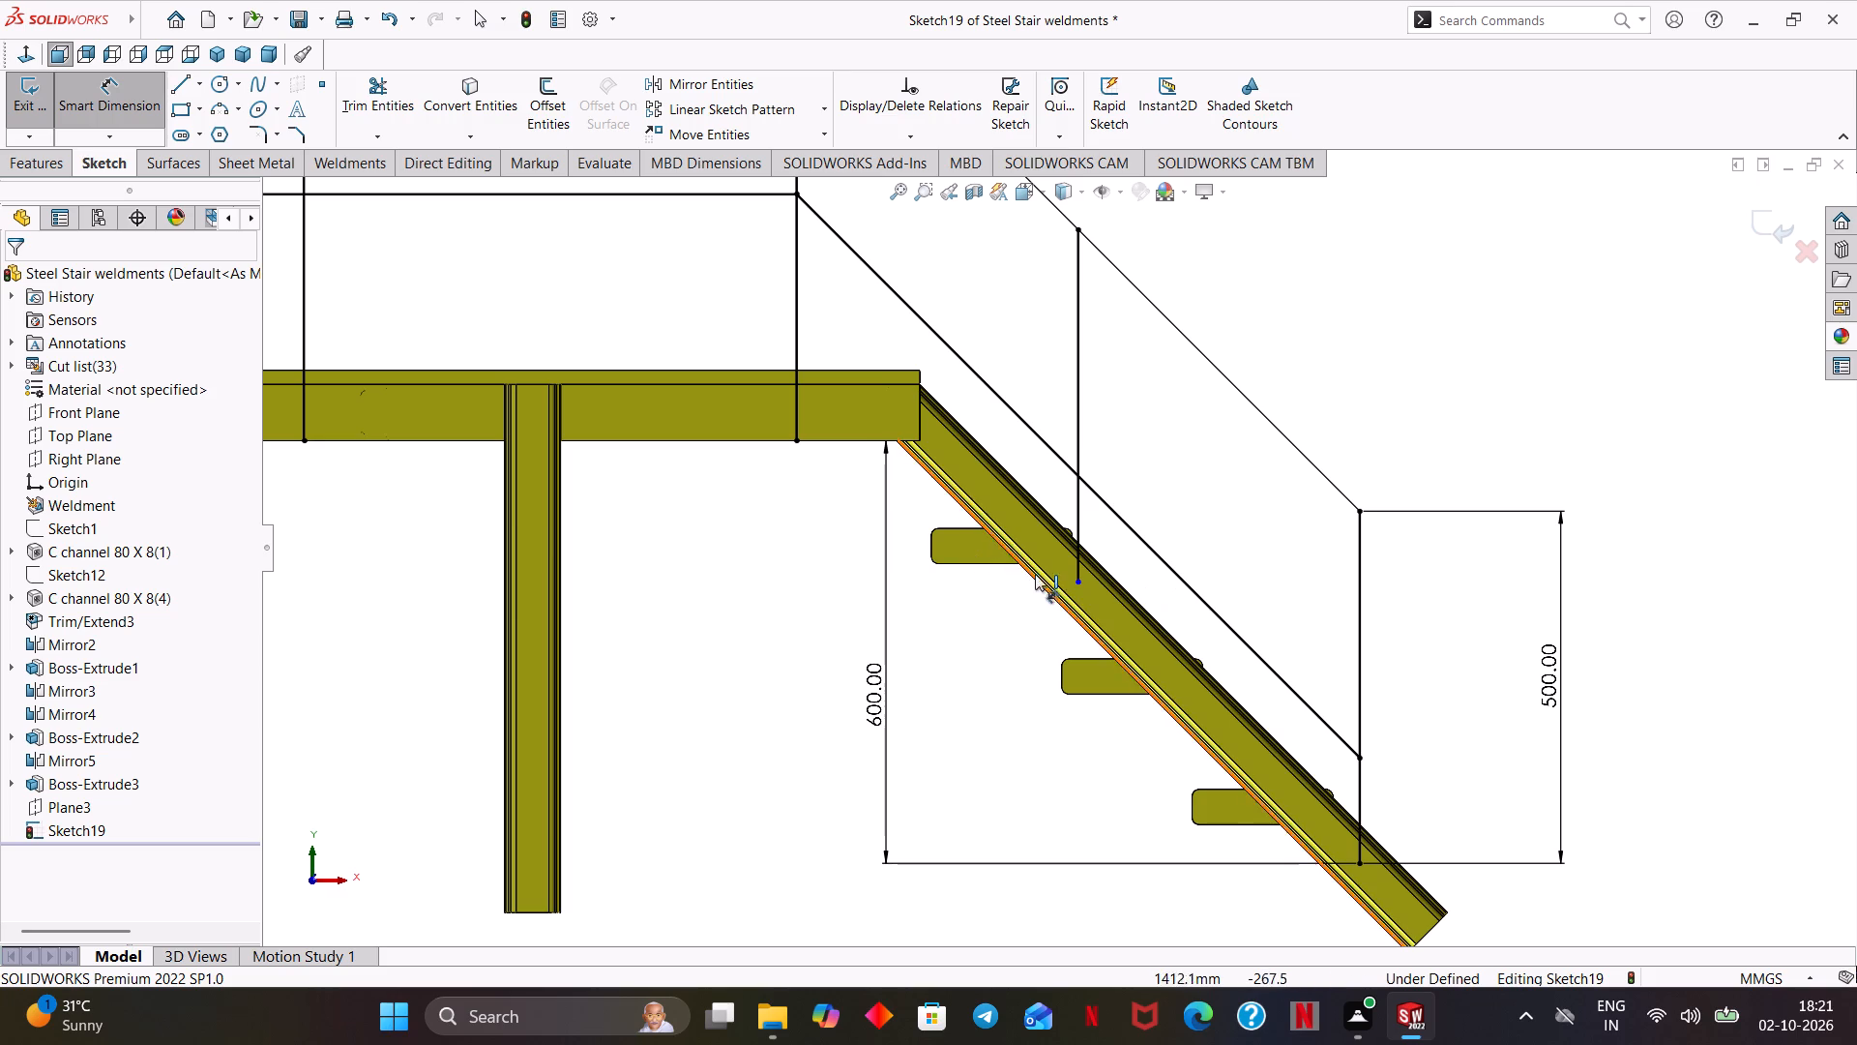
click(1075, 584)
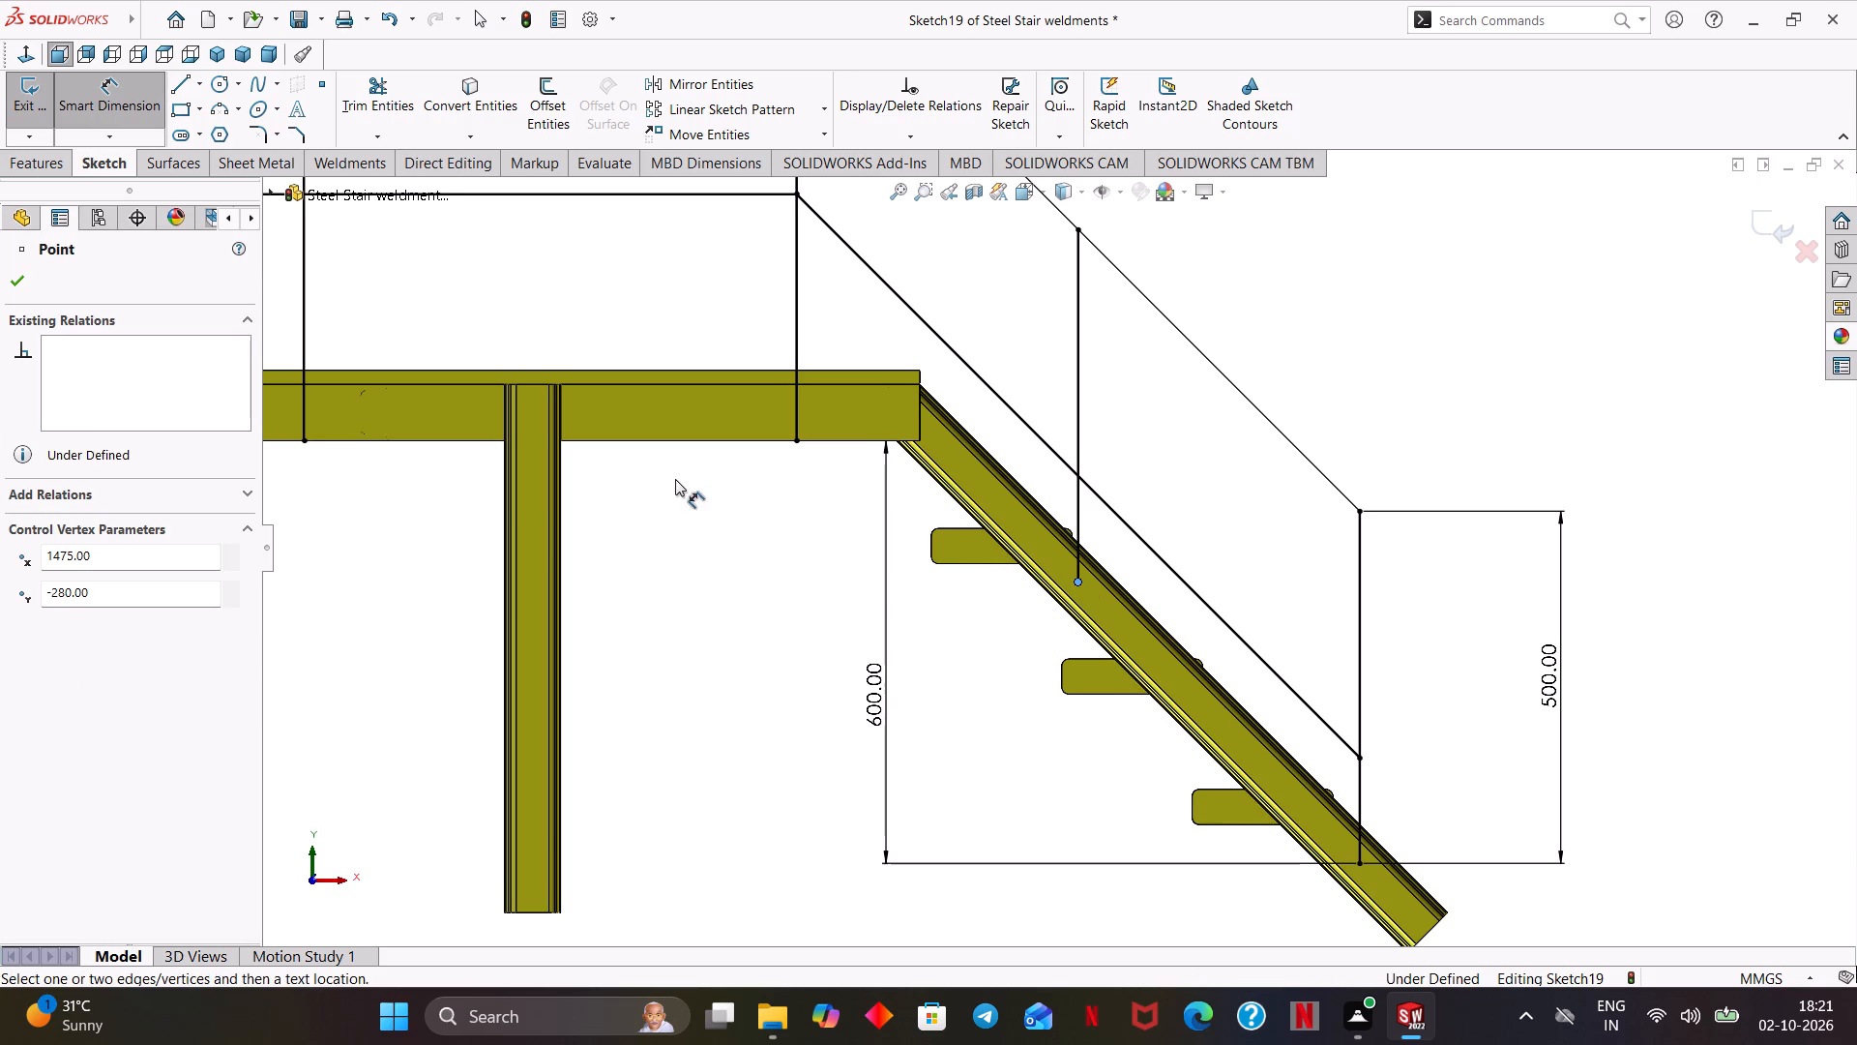
click(702, 440)
click(768, 702)
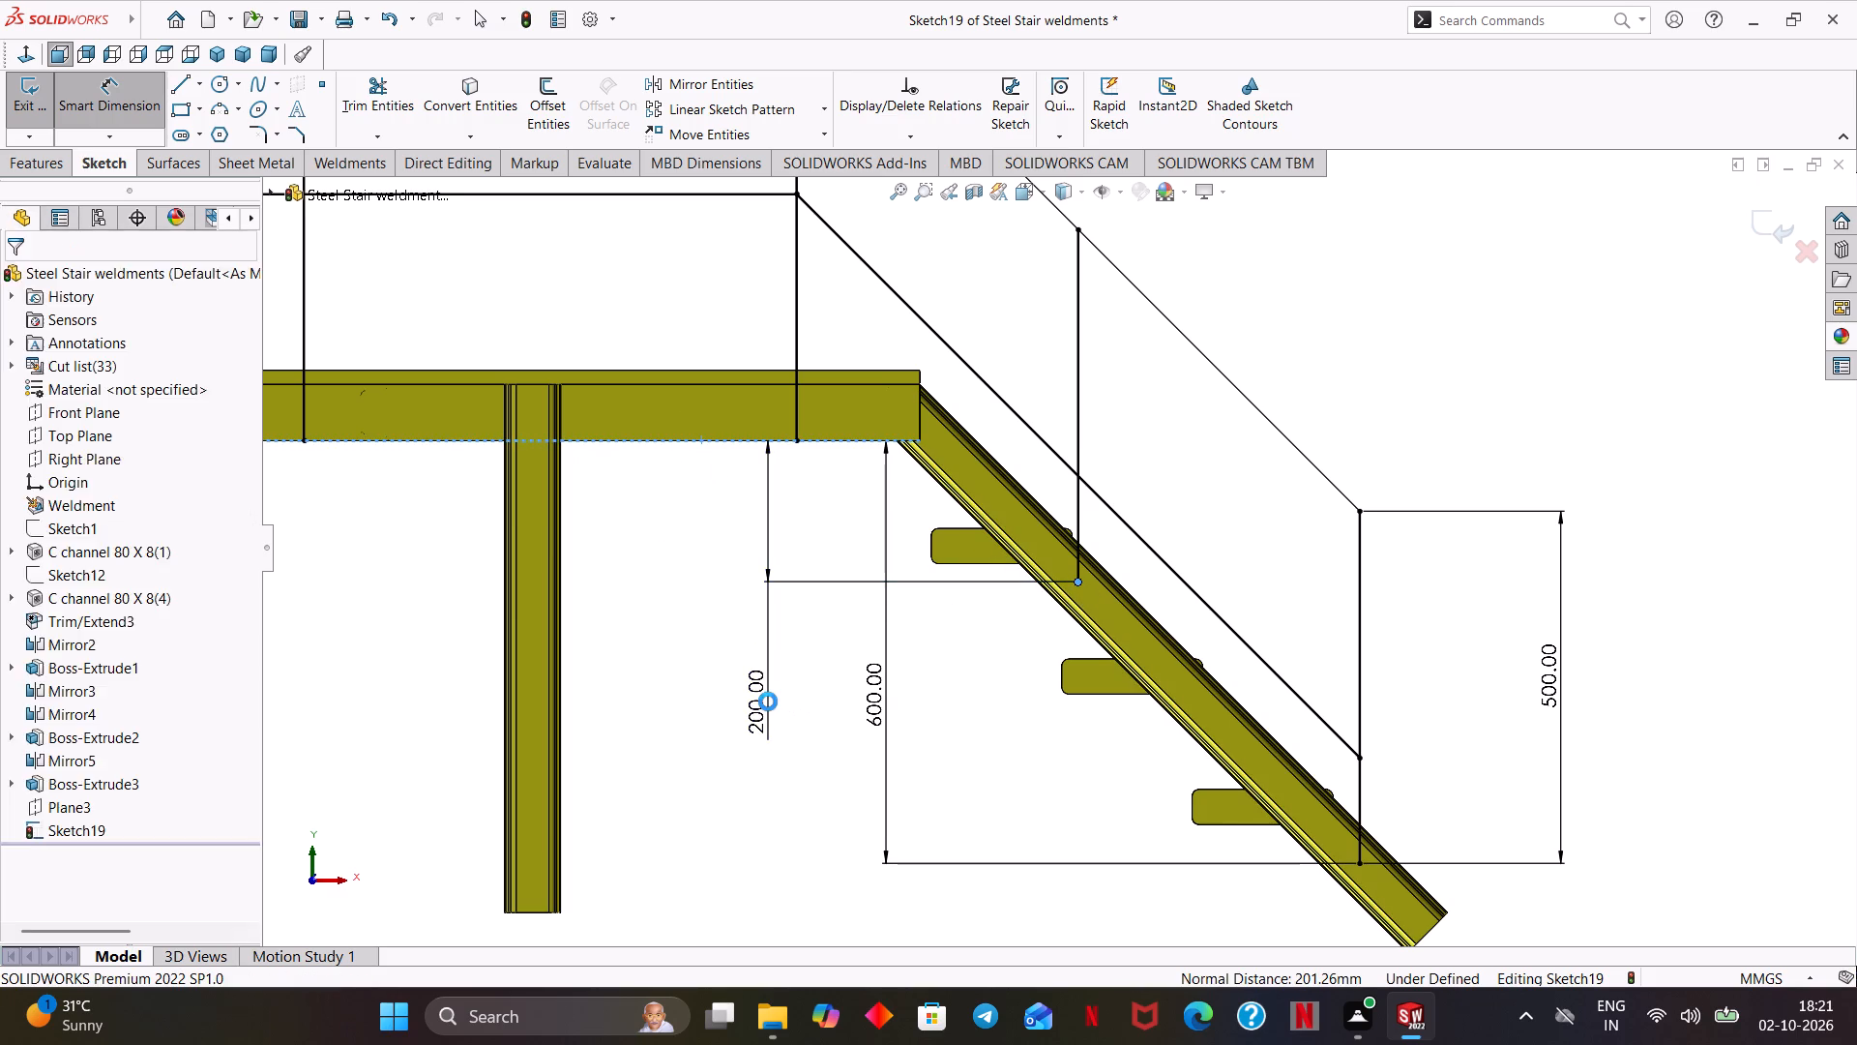
text(200)
key(Return)
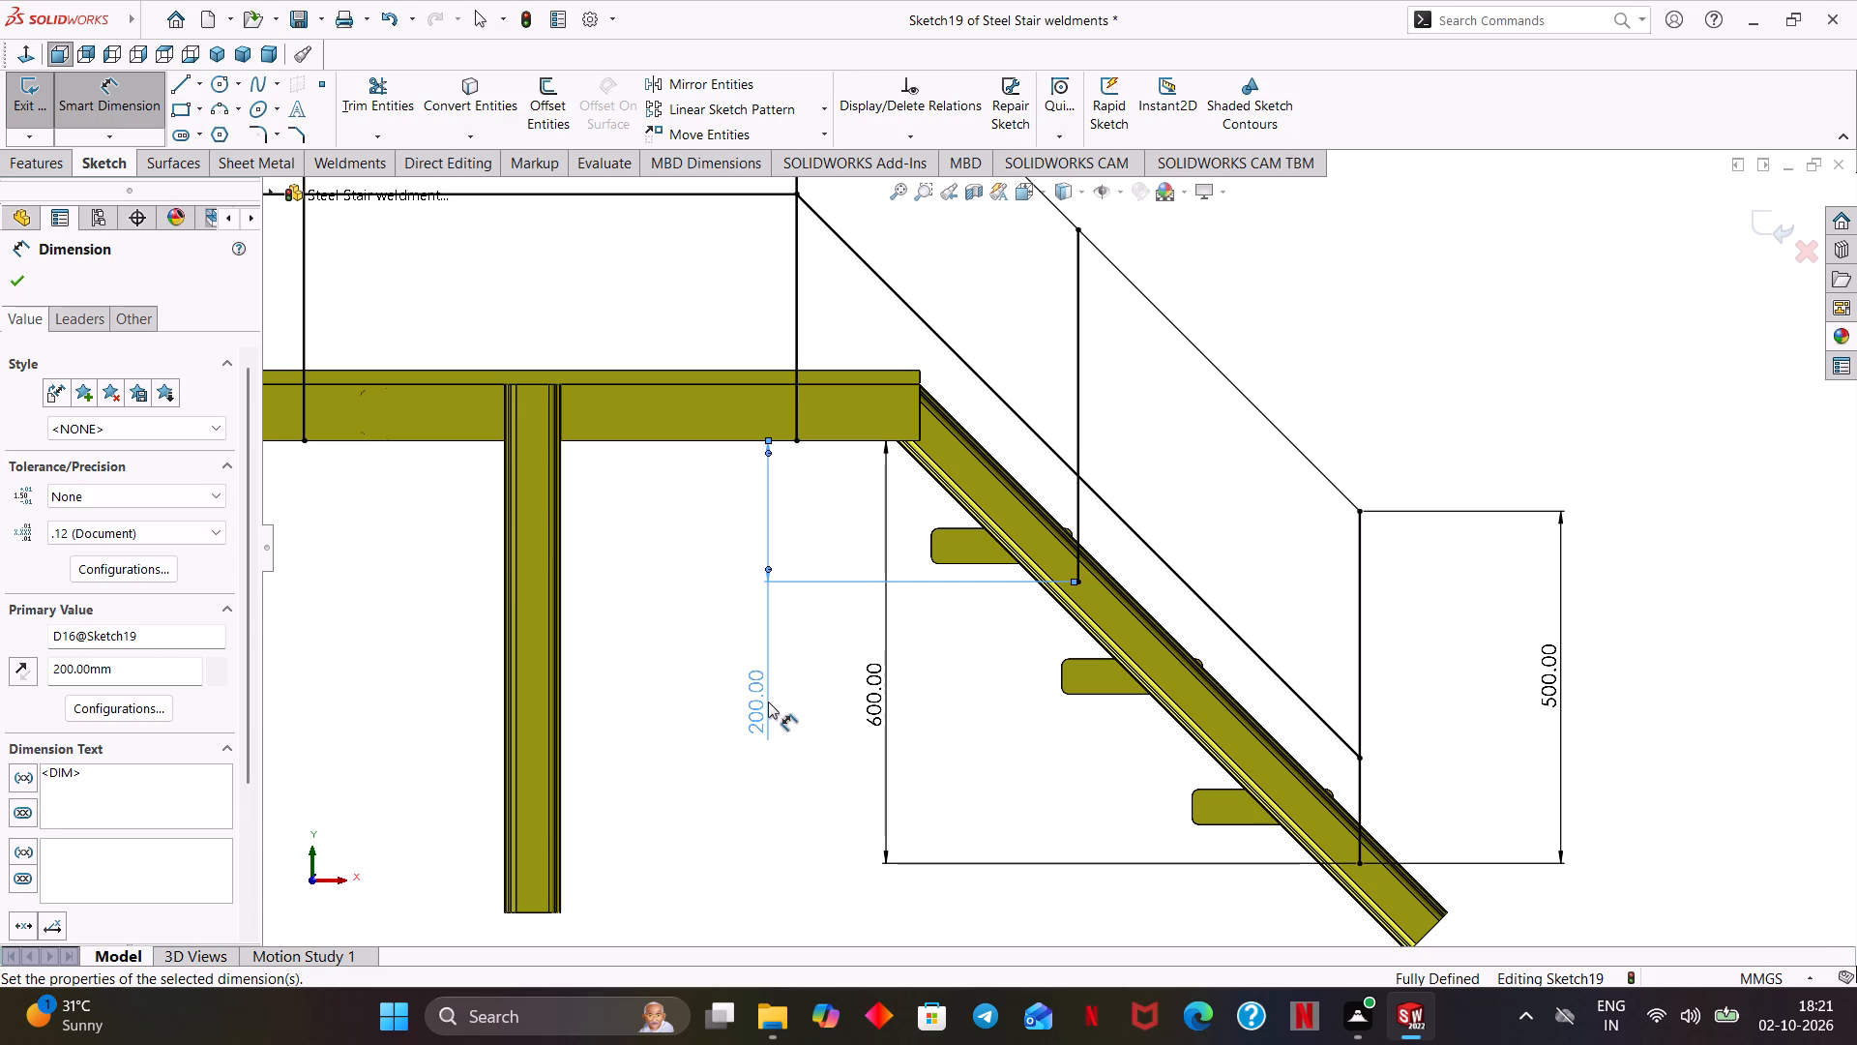
drag(768, 702, 818, 536)
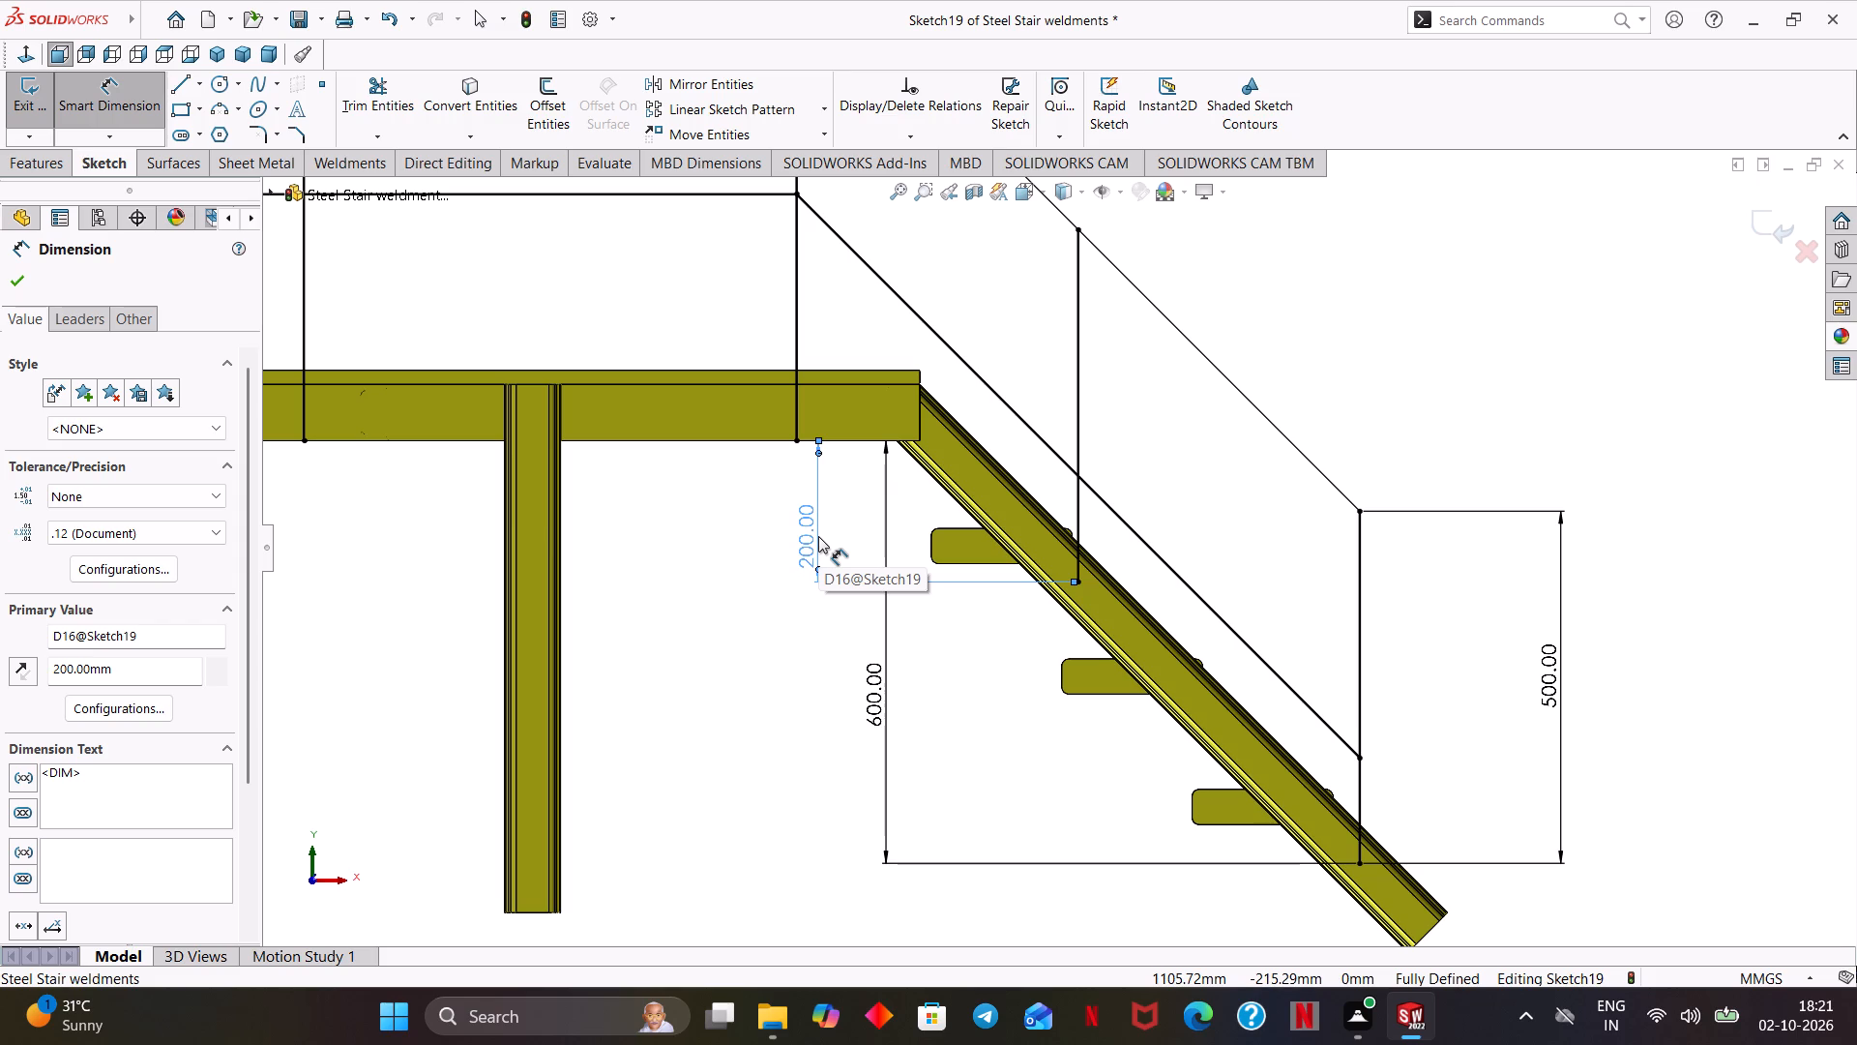
Add a driven horizontal dimension between this intermediate post and the 500 mm end post, placed above the sloping handrail.
click(1075, 333)
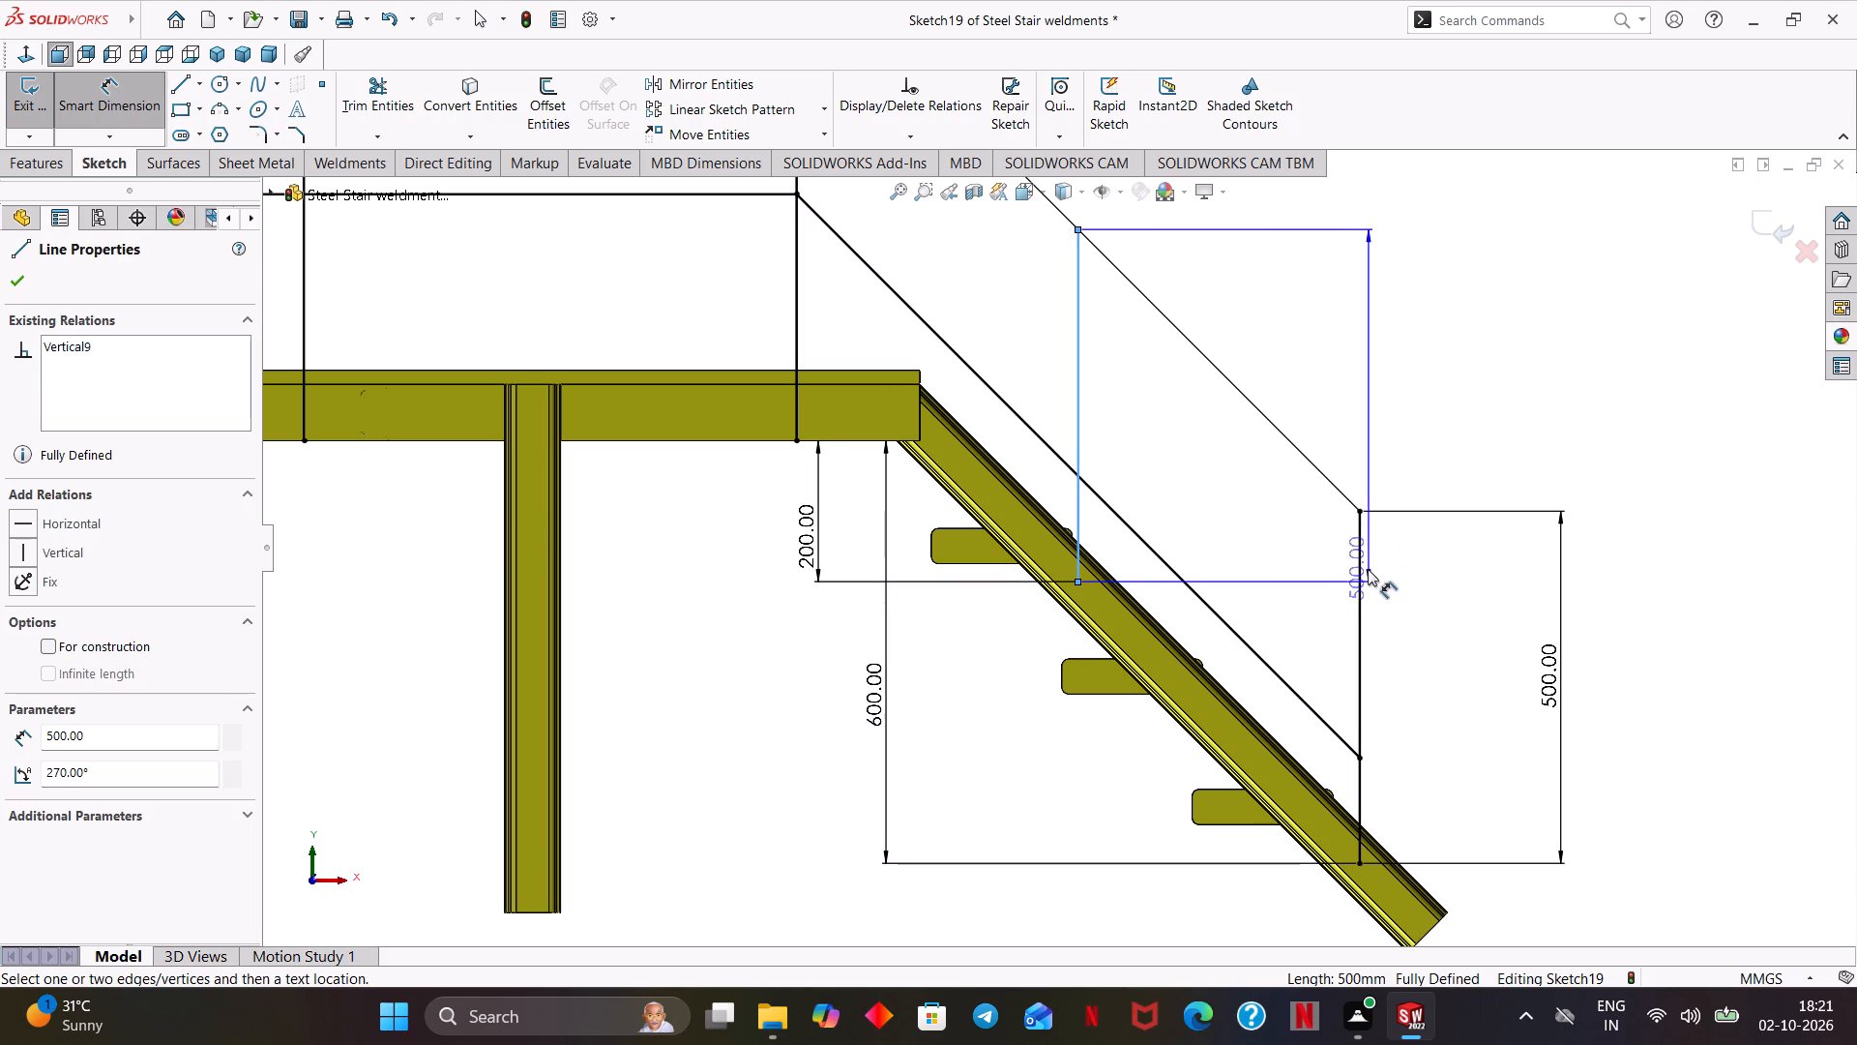
click(1359, 578)
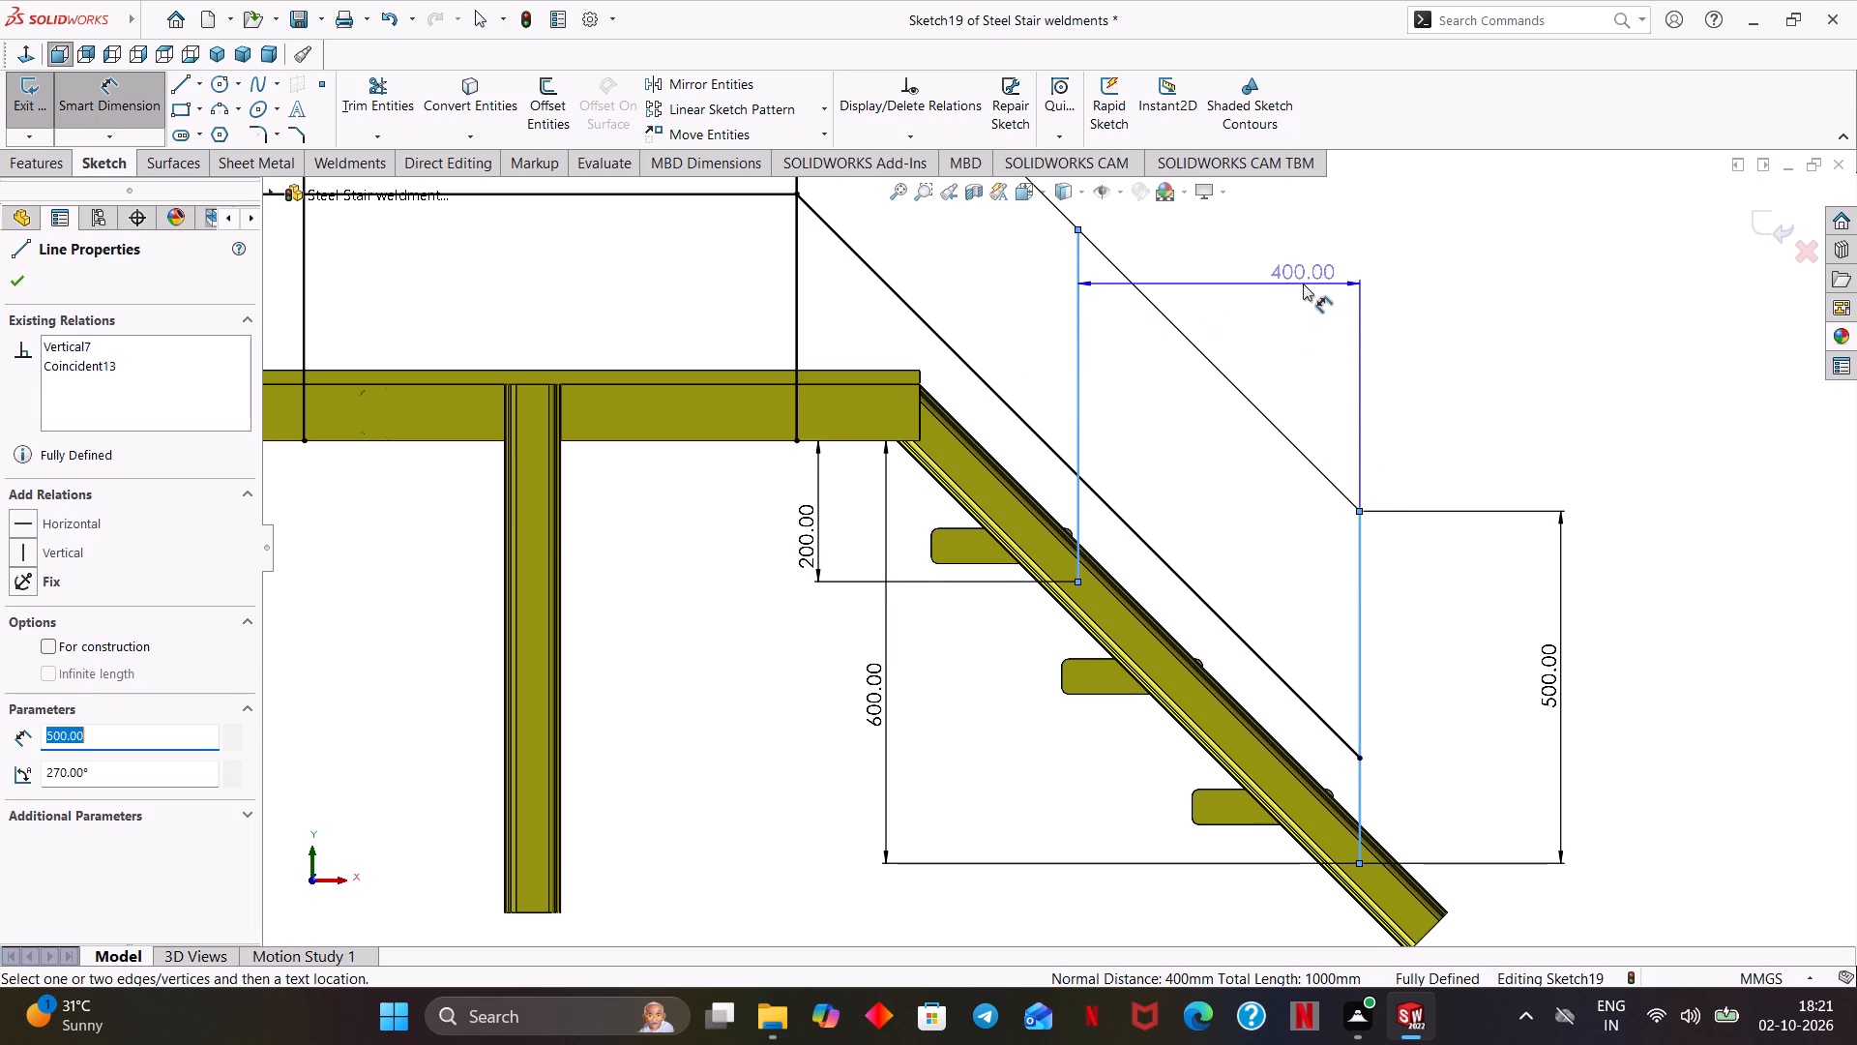
scroll(1303, 284, up, 3)
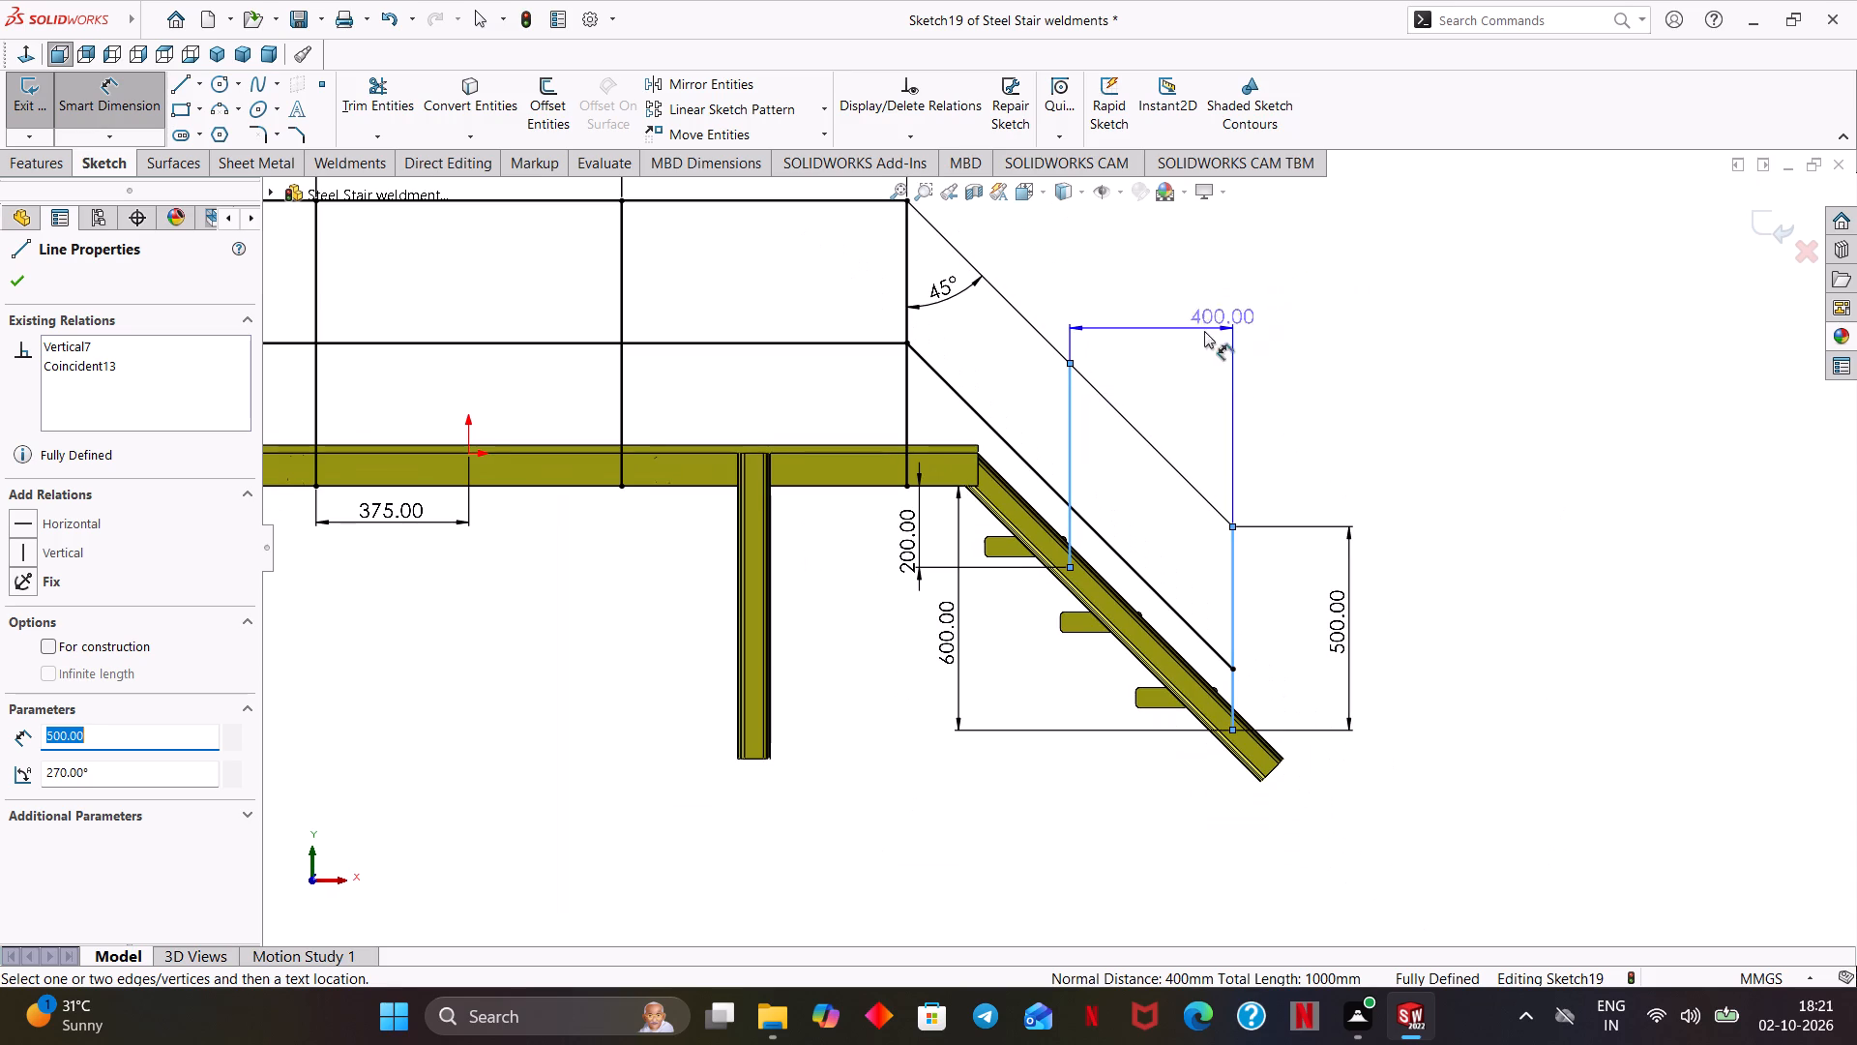
click(1160, 335)
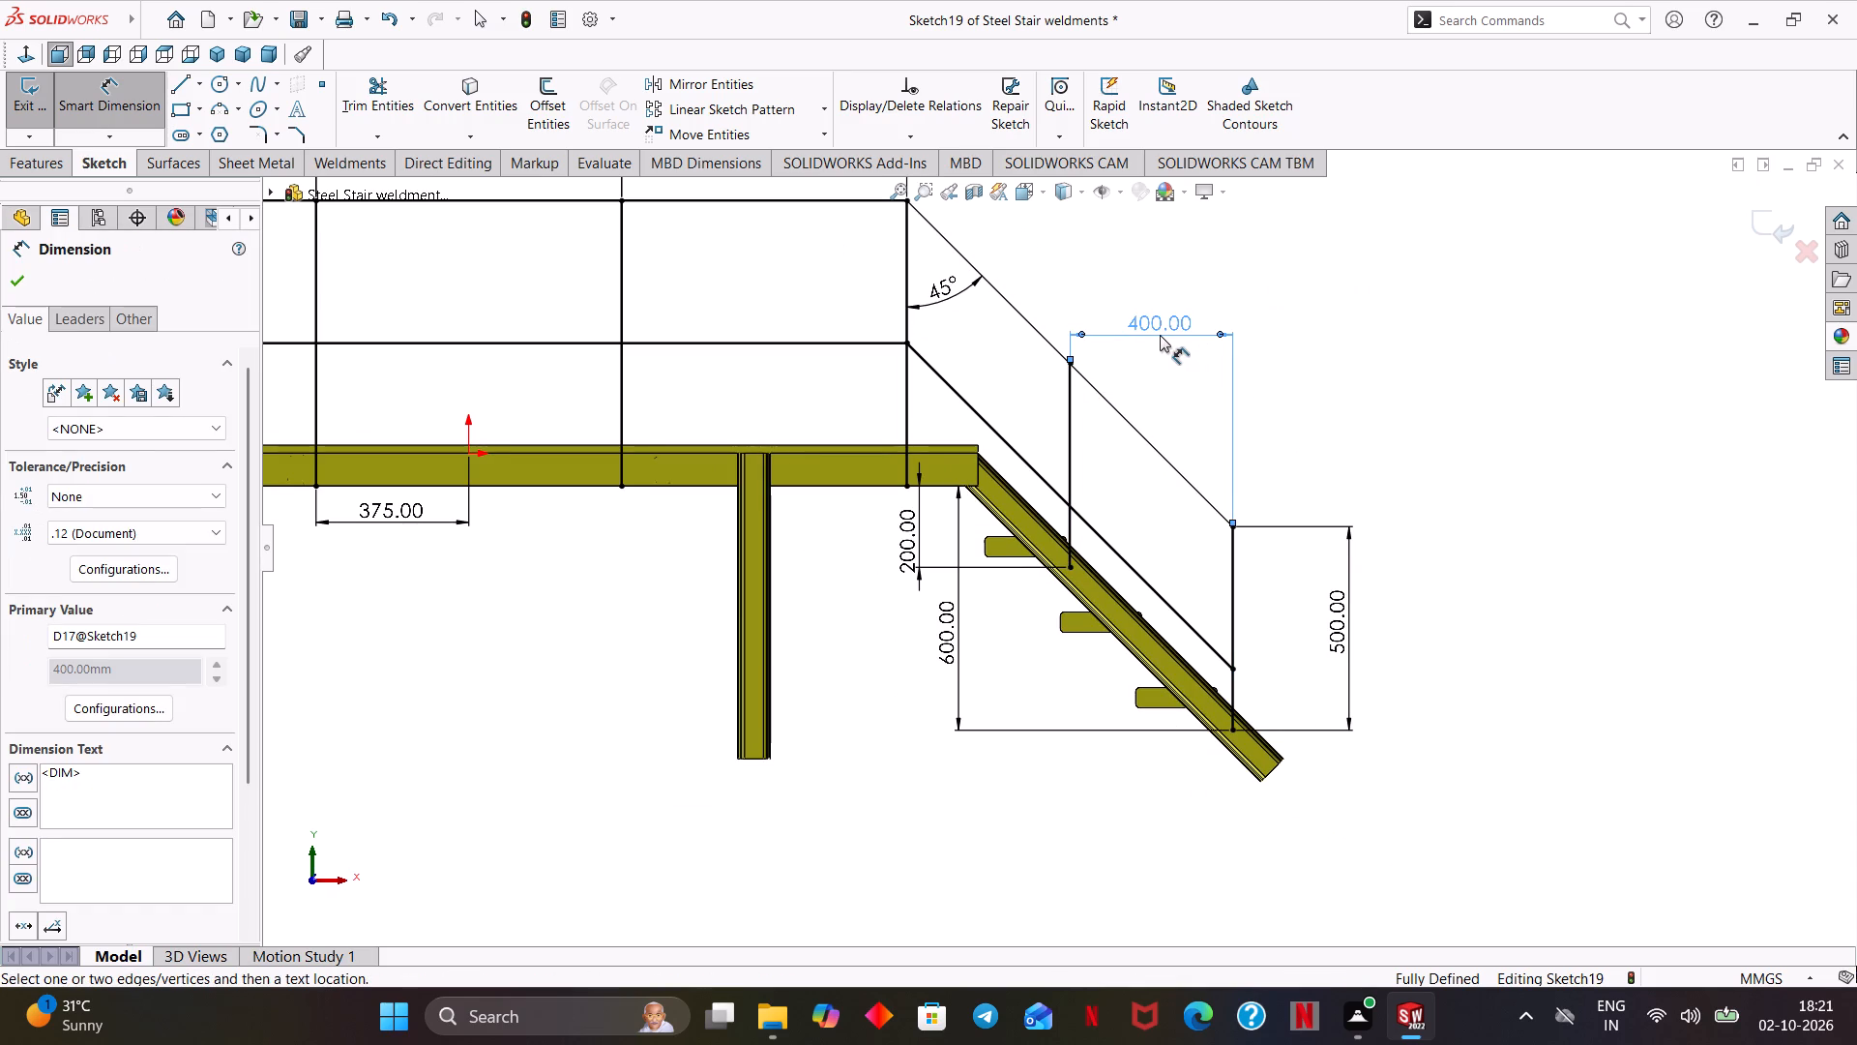
Exit the railing sketch, keeping its changes.
scroll(1415, 463, up, 1)
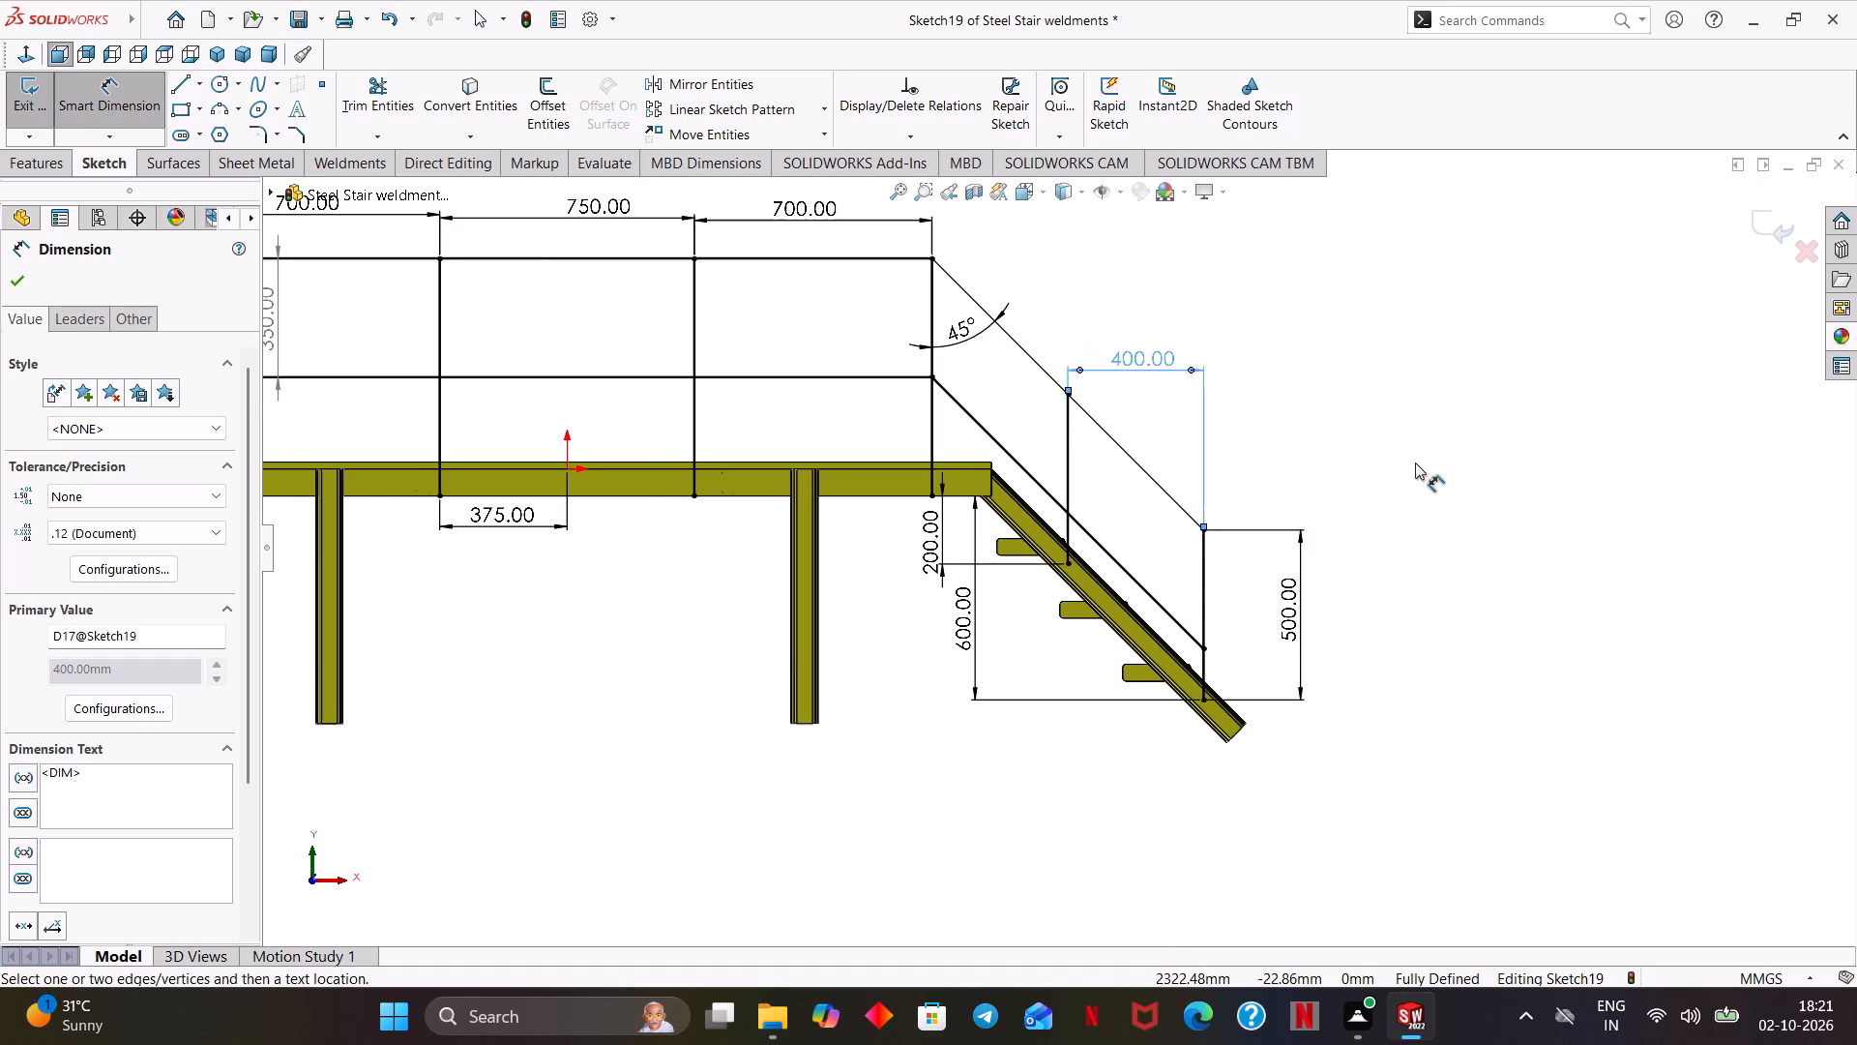
scroll(1415, 463, up, 2)
ctrl+middle_drag(1413, 463, 1614, 499)
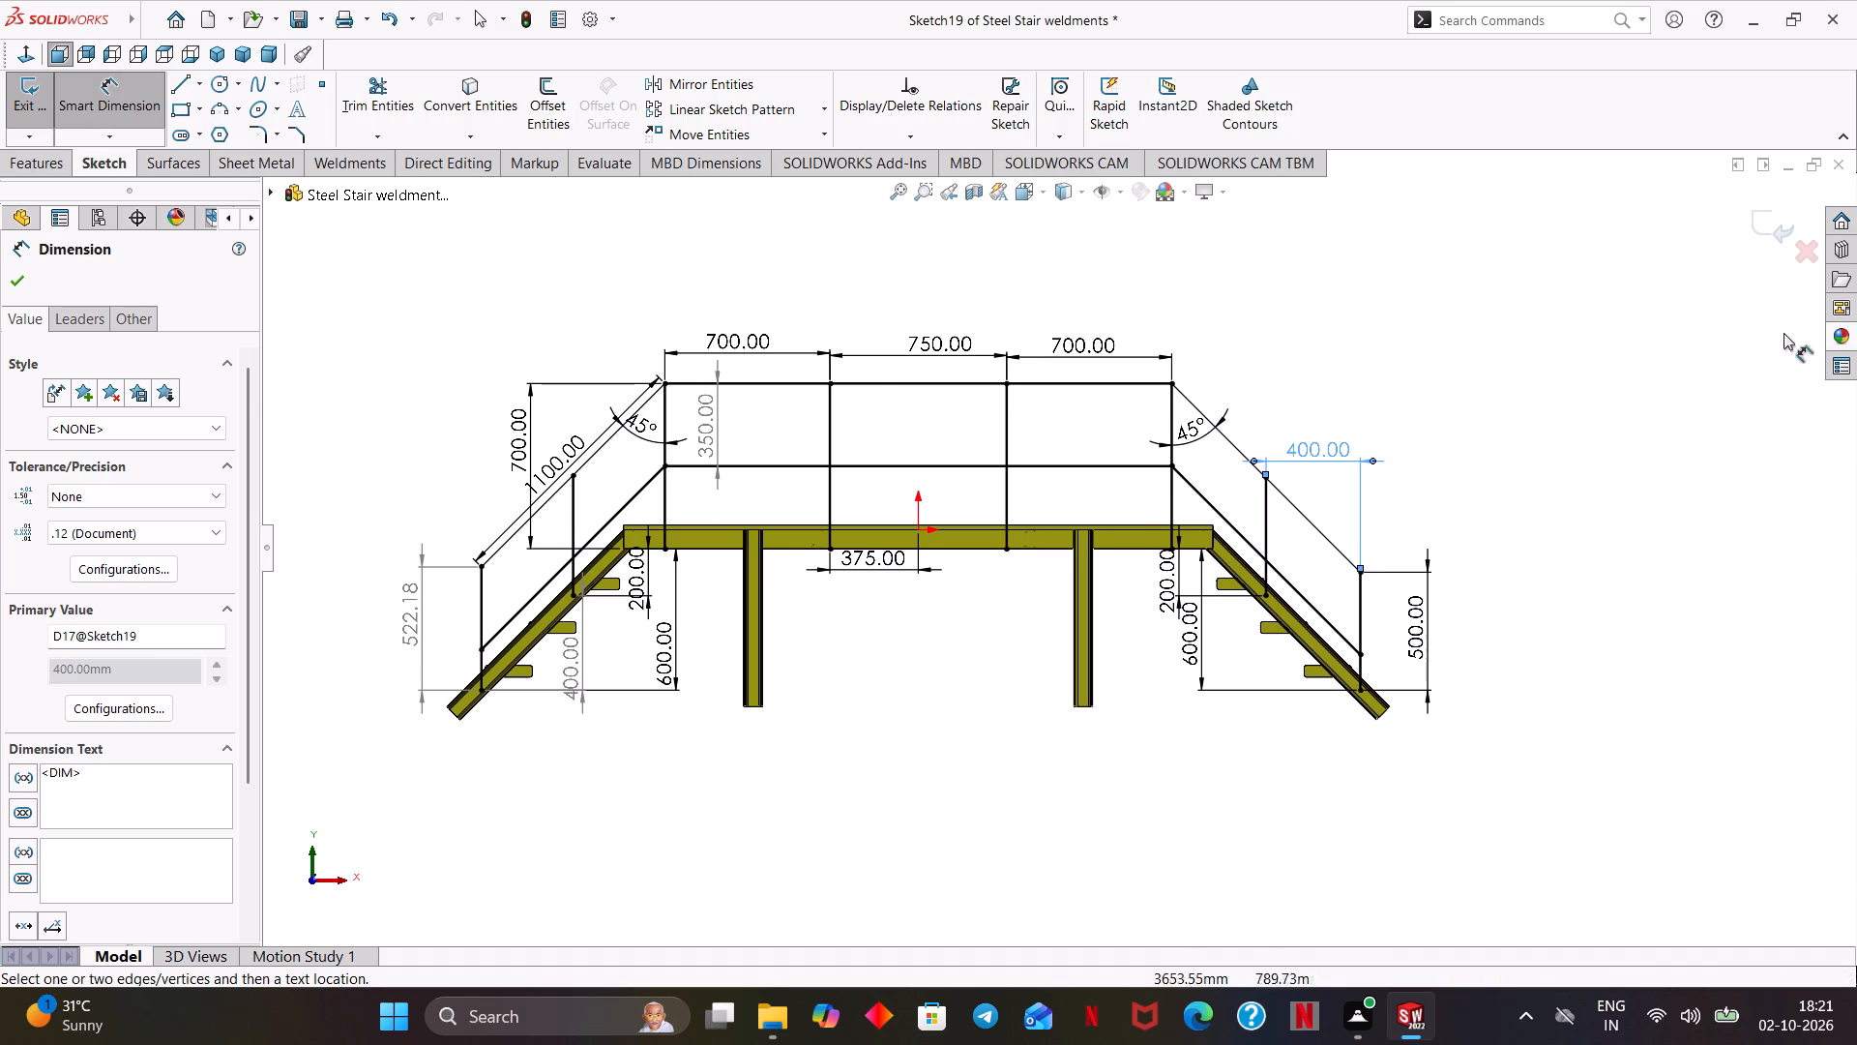
click(1772, 229)
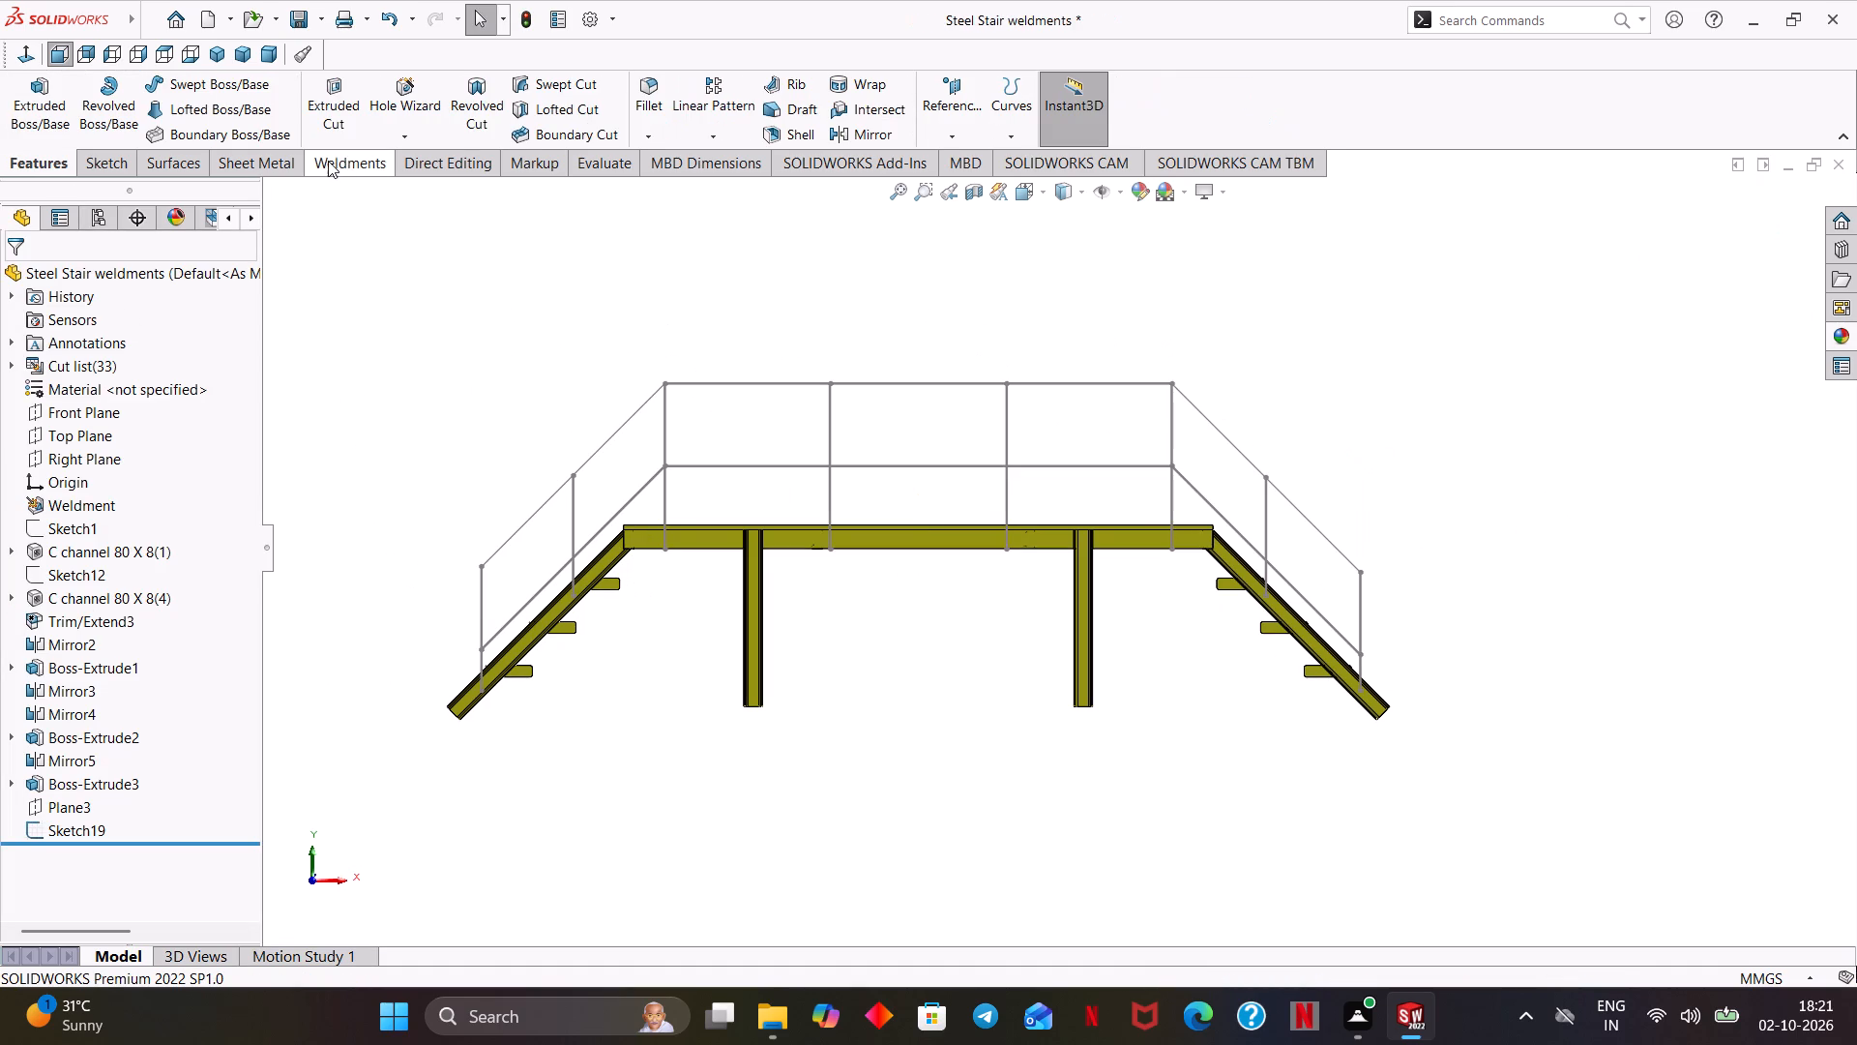
Start an ISO pipe structural member, size 21.3 x 2.3, grouping both end posts, both sloping handrails and the platform handrail.
click(328, 161)
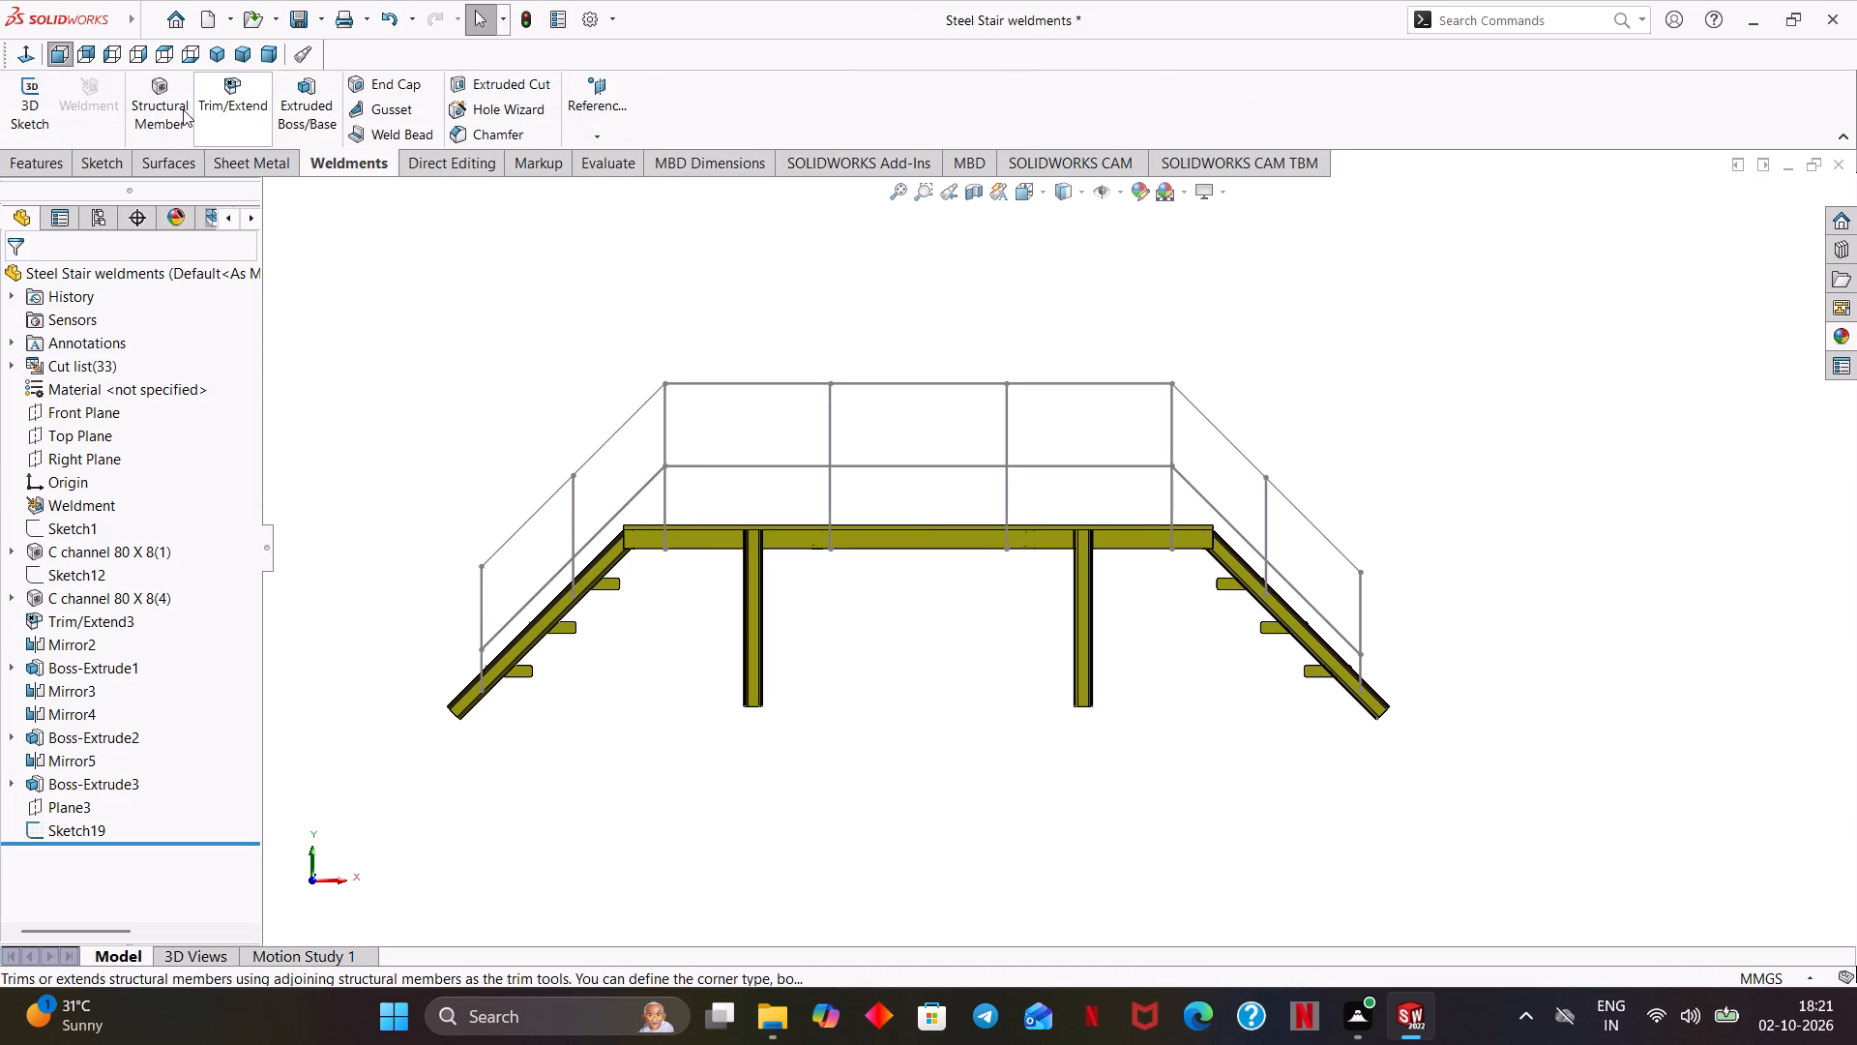
click(164, 109)
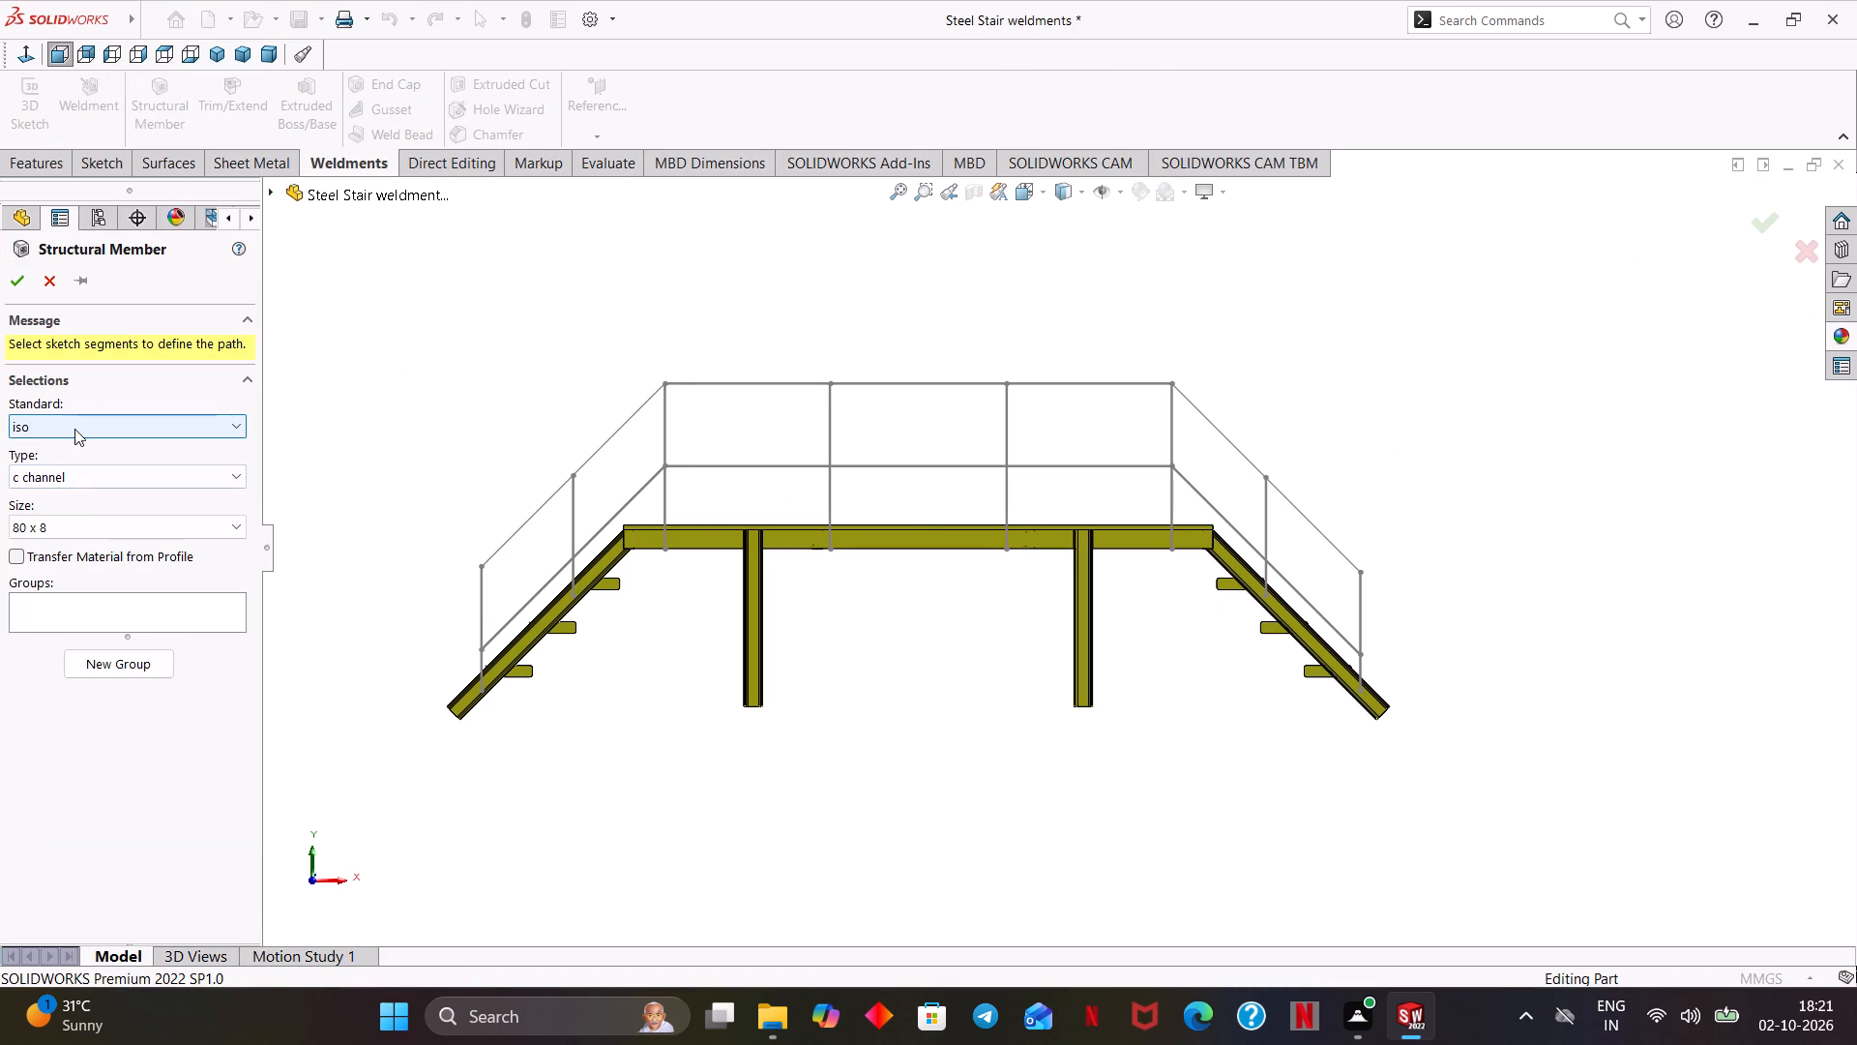
click(69, 471)
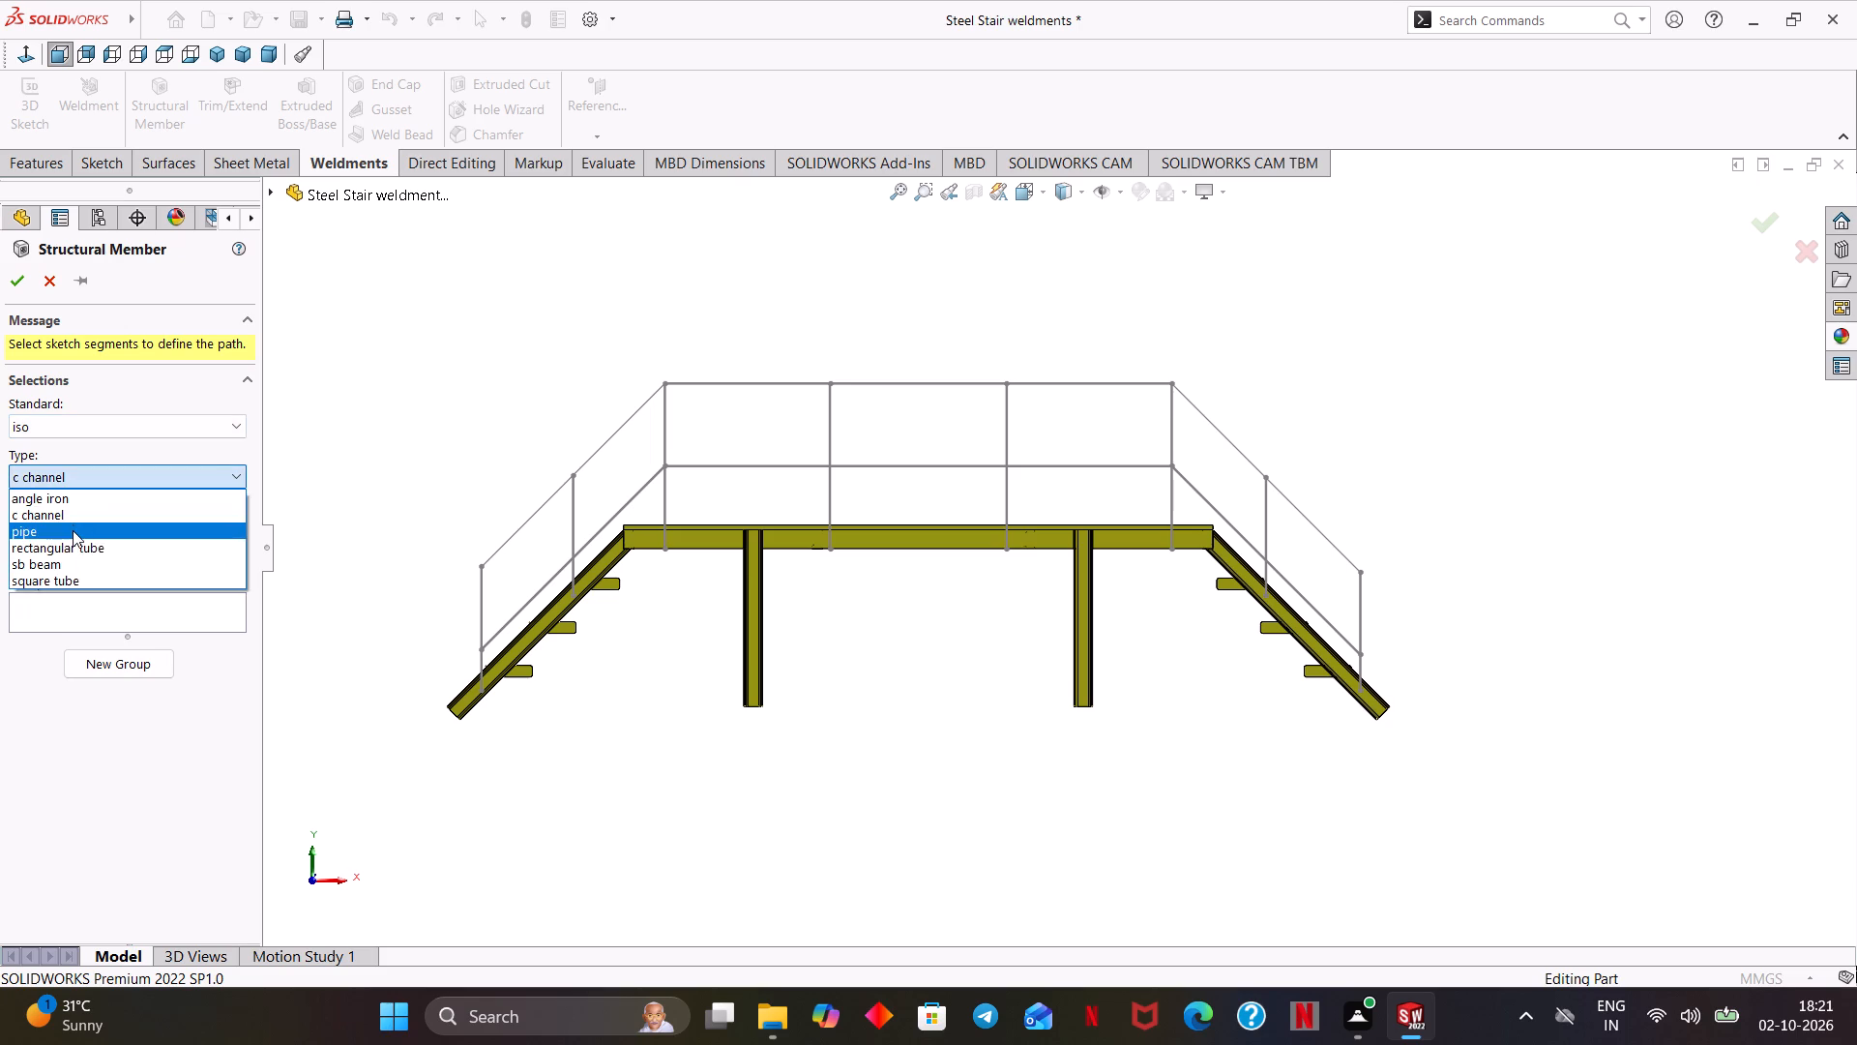
click(73, 530)
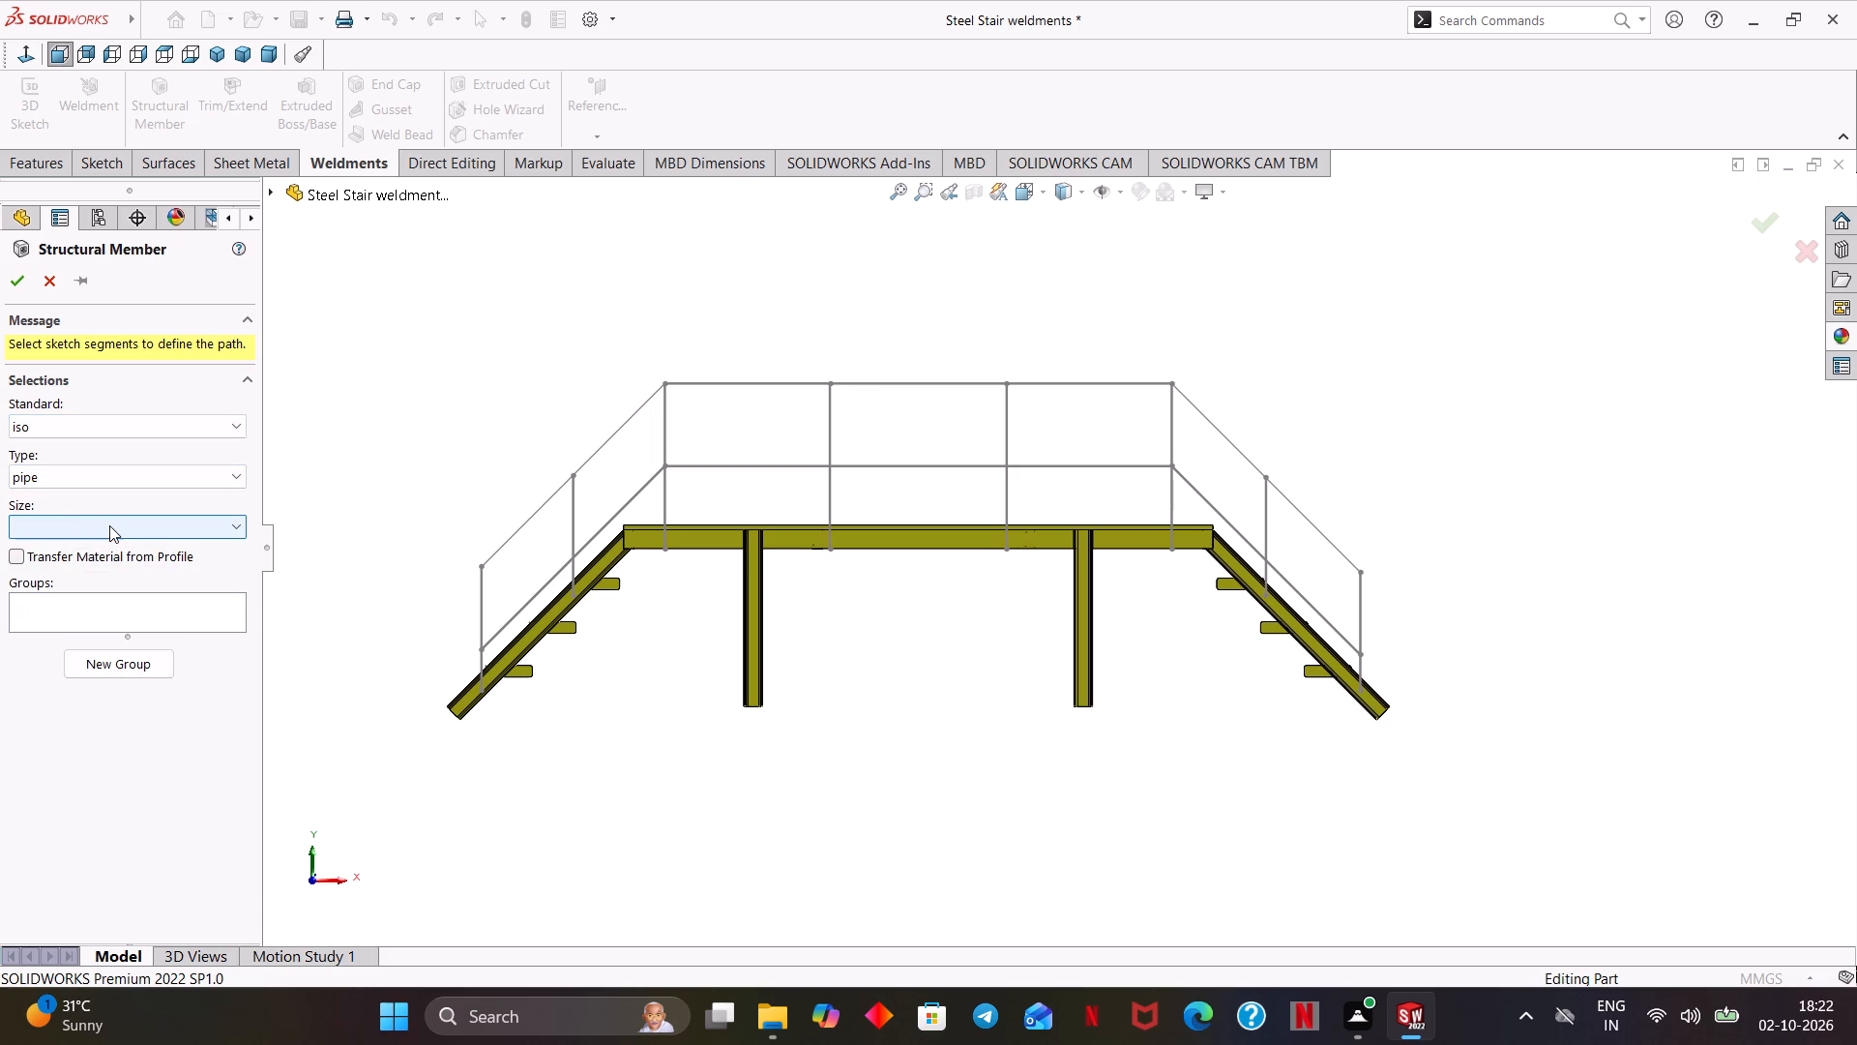
click(109, 525)
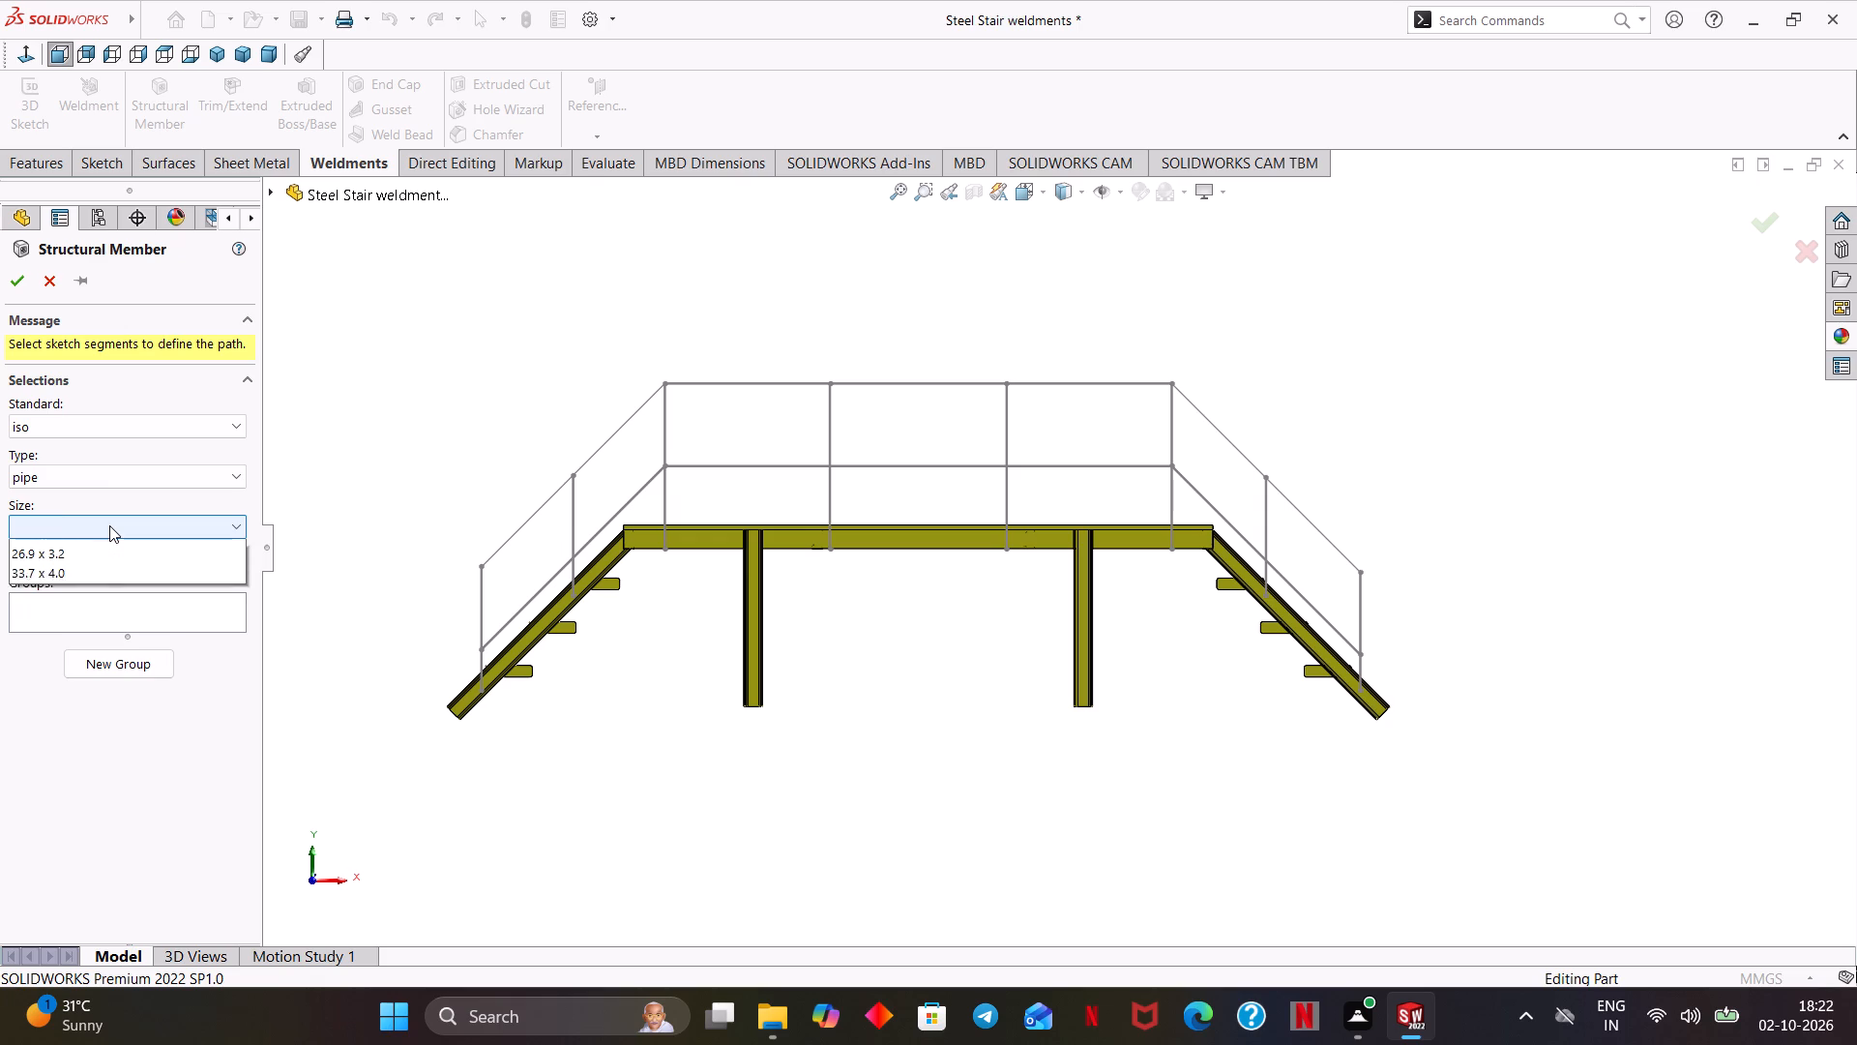
click(95, 571)
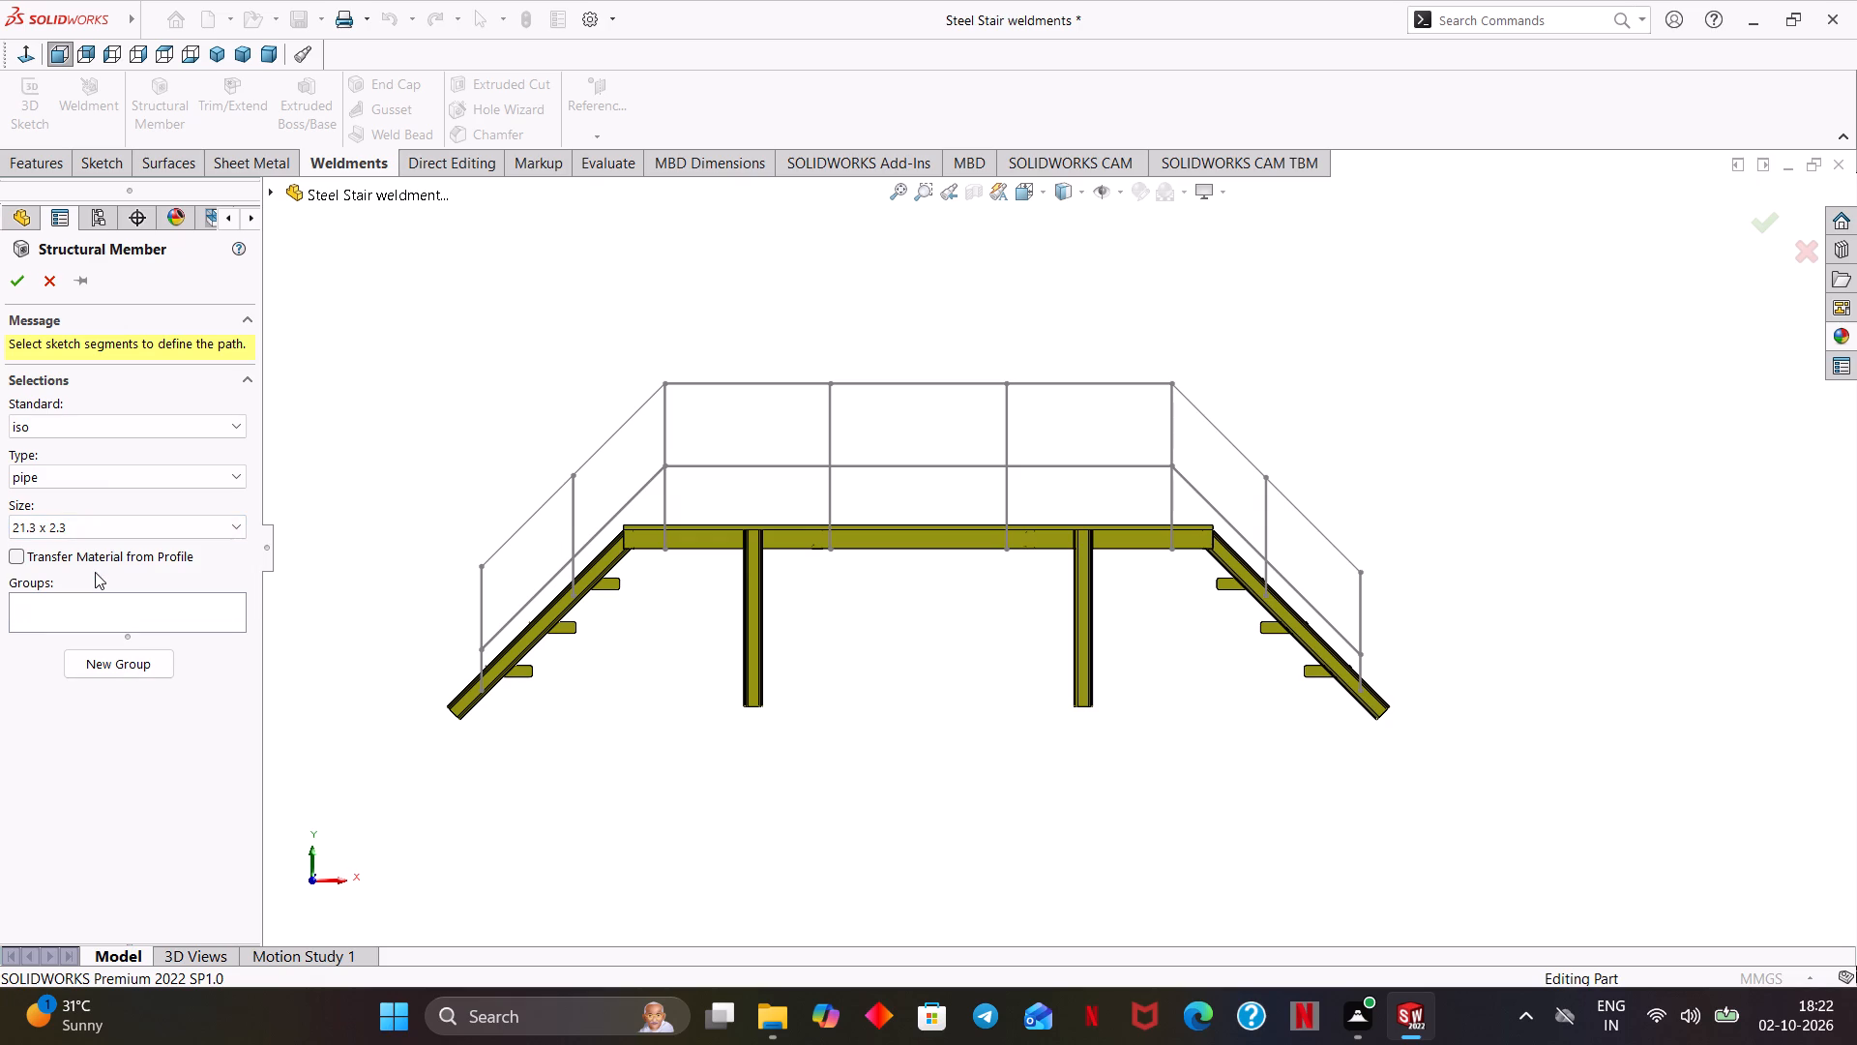
scroll(412, 604, down, 1)
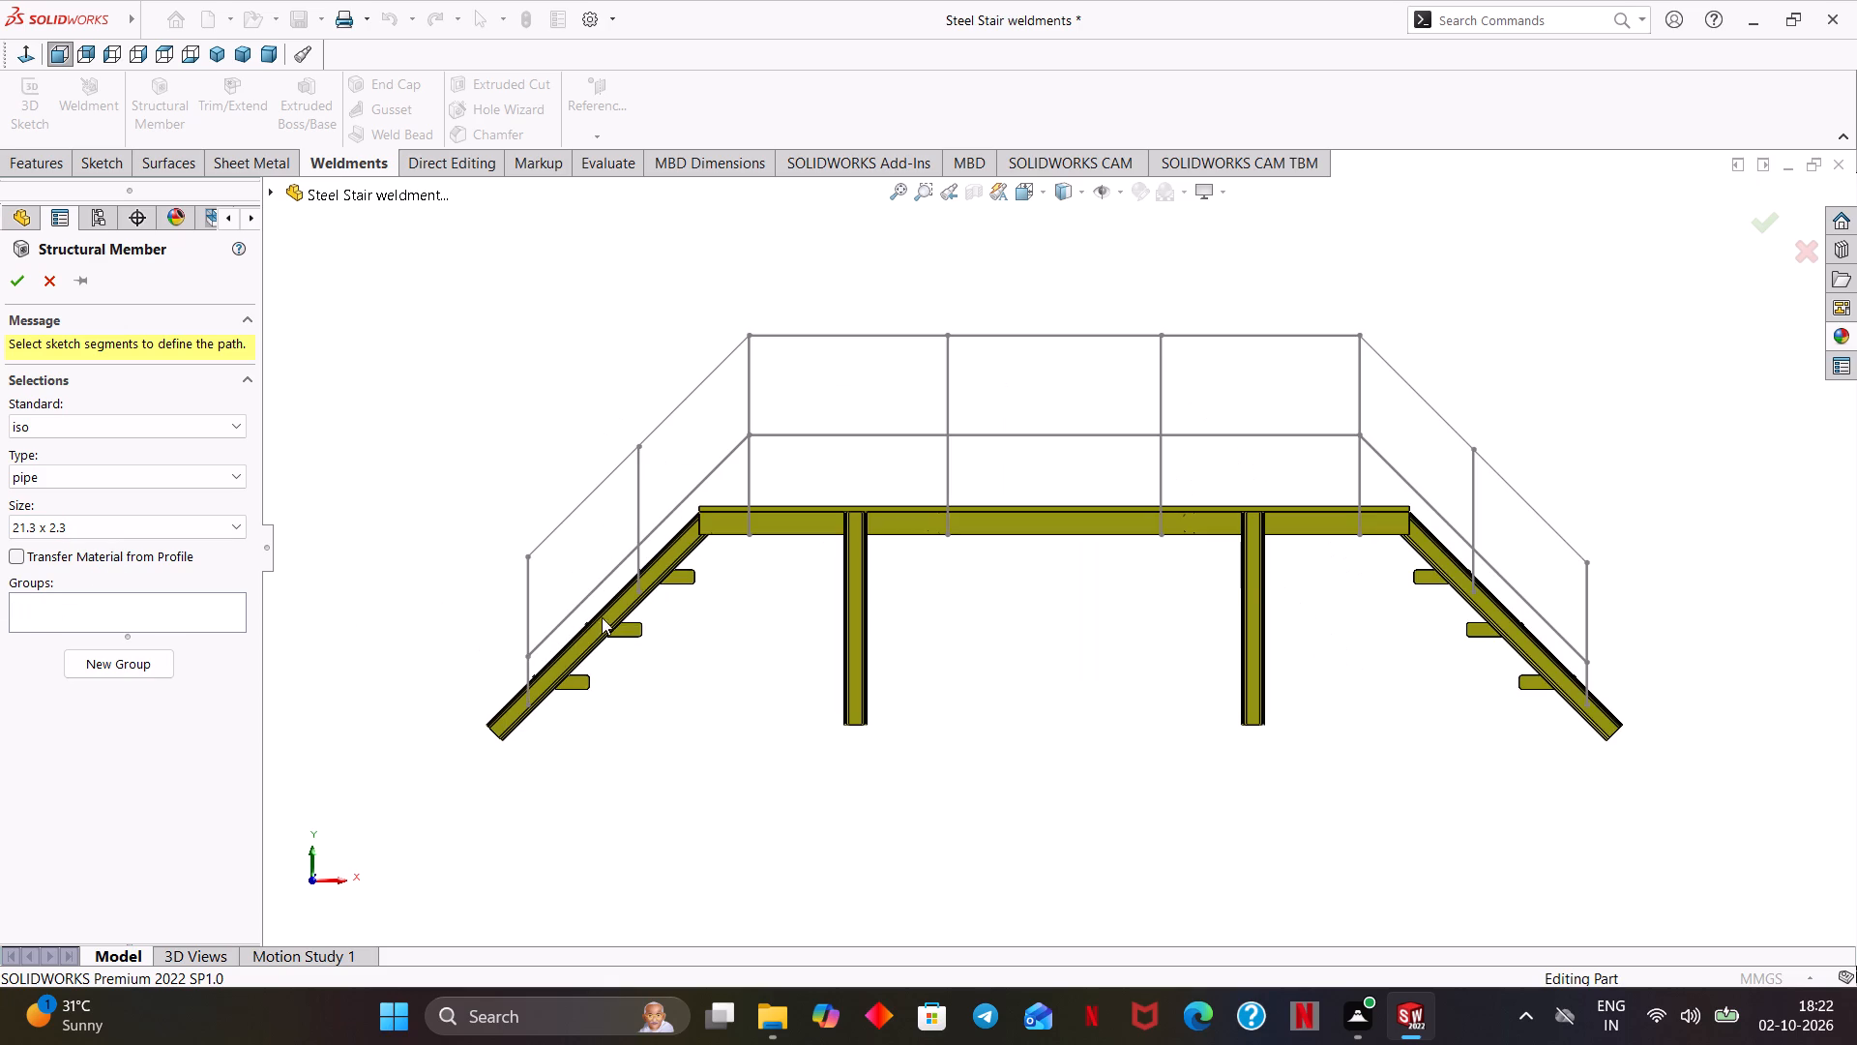
click(527, 624)
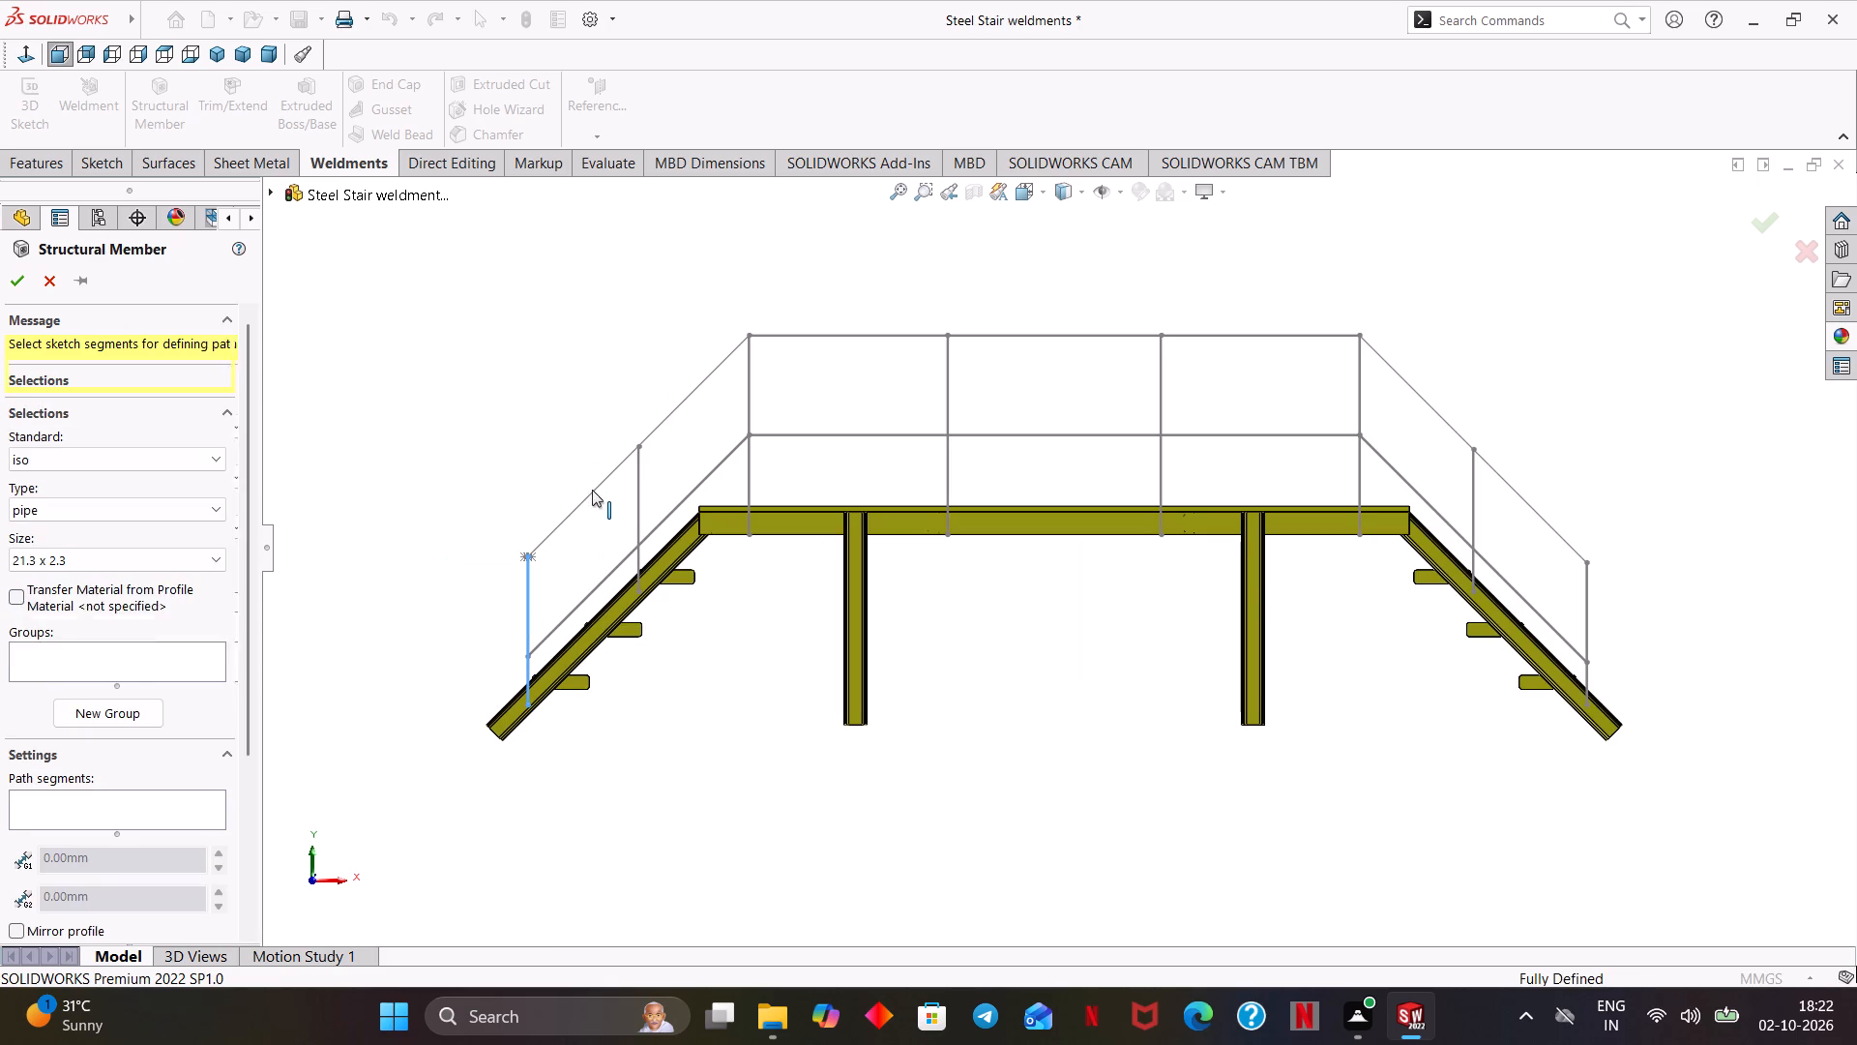
click(592, 499)
click(594, 490)
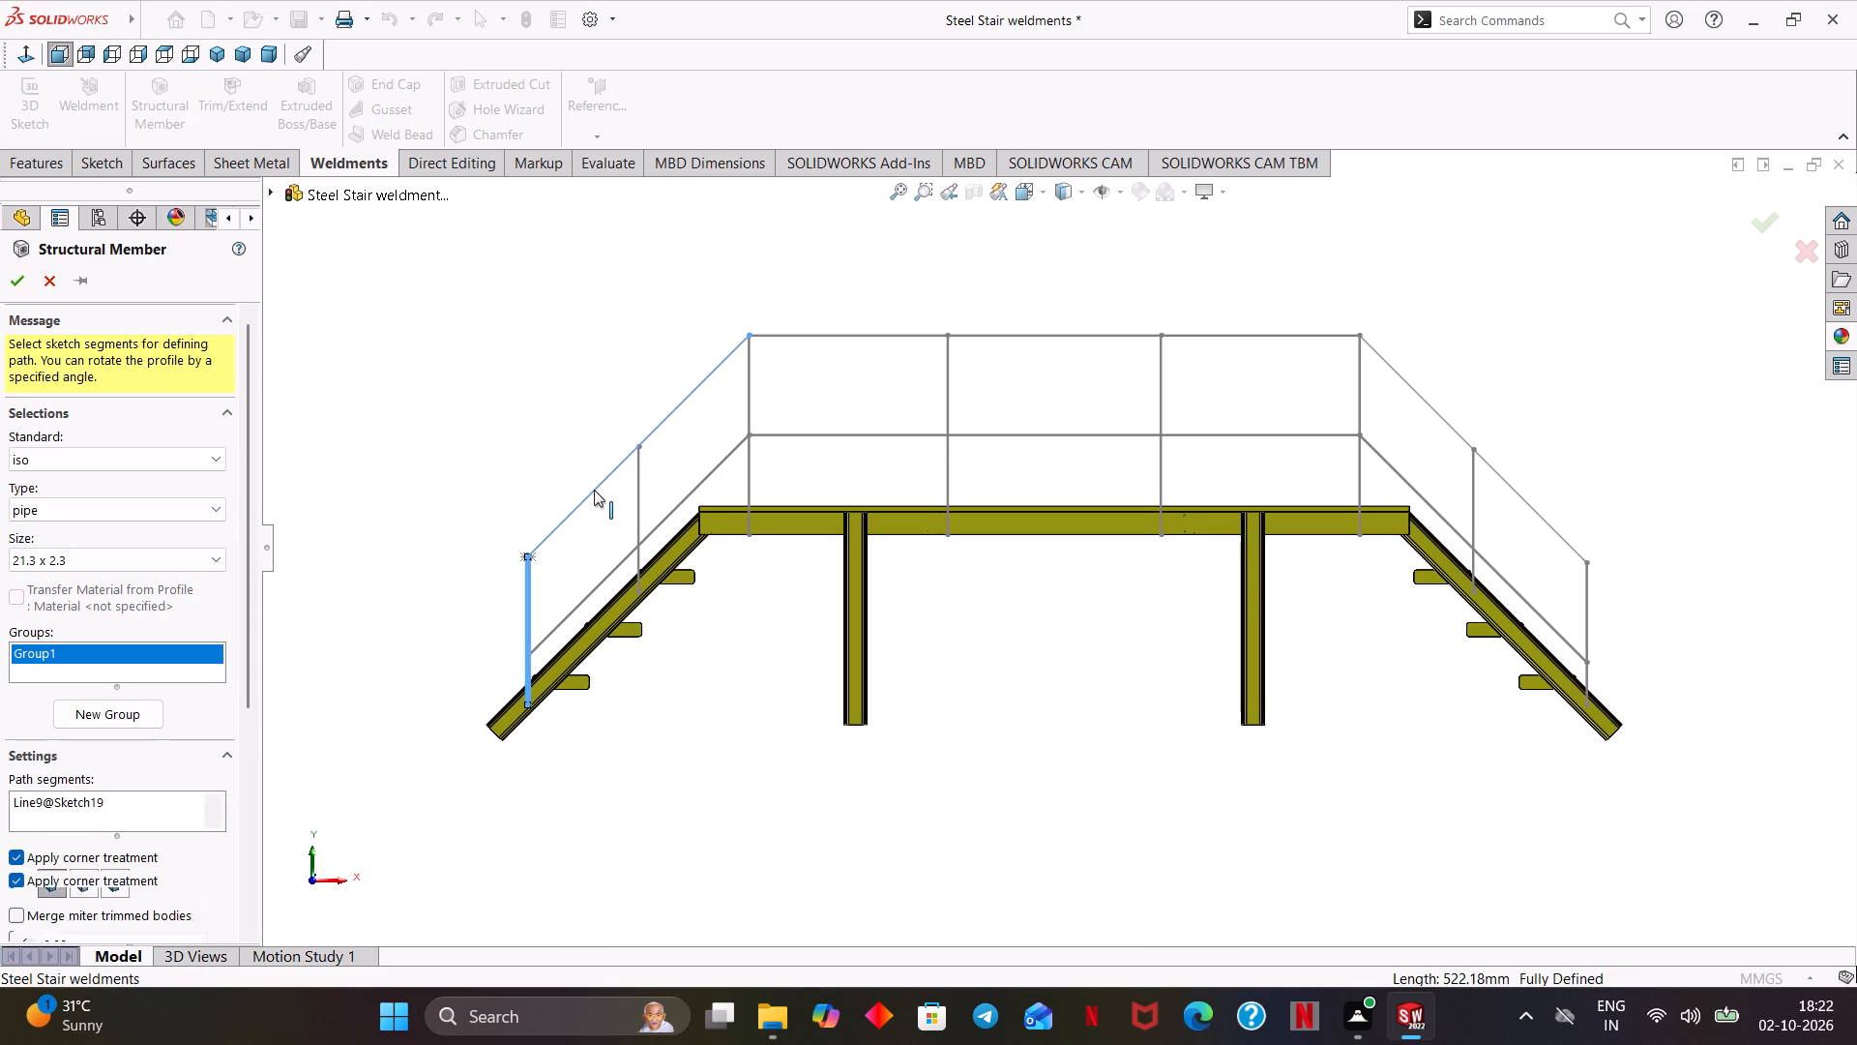
click(861, 335)
click(1427, 396)
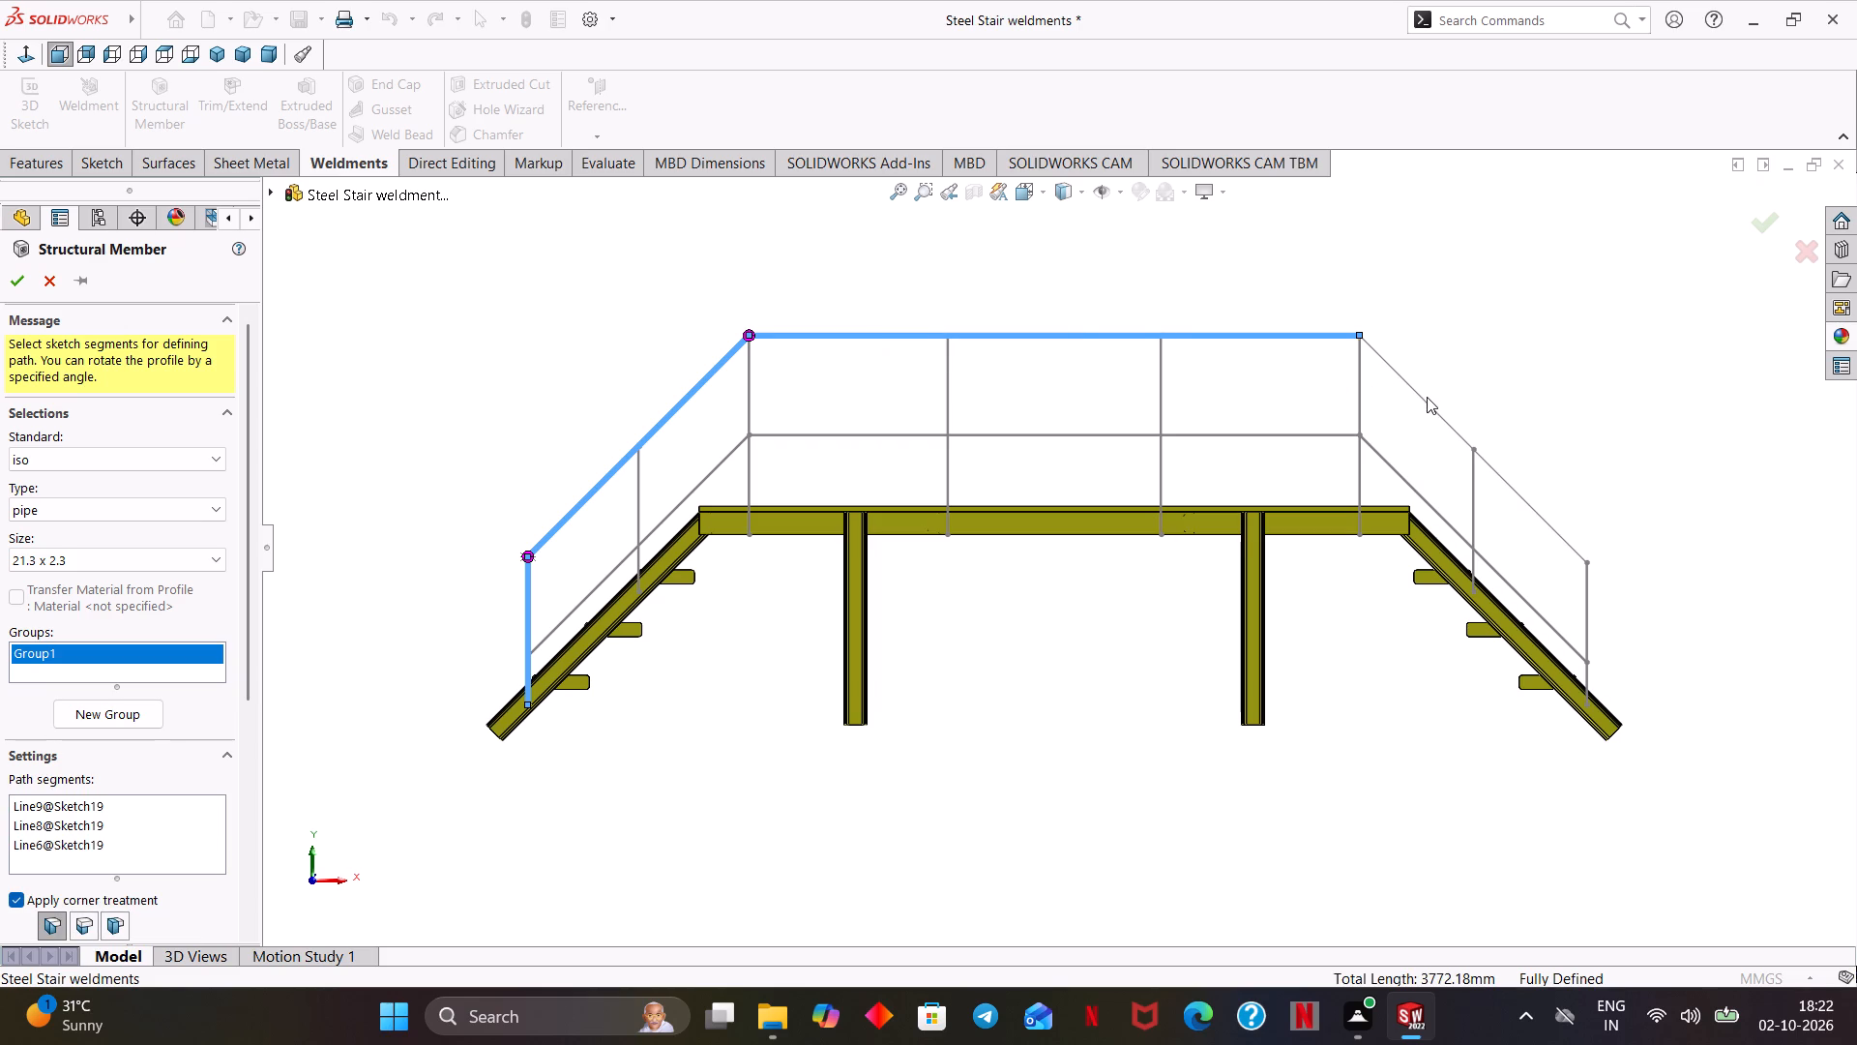
click(1427, 405)
click(1584, 602)
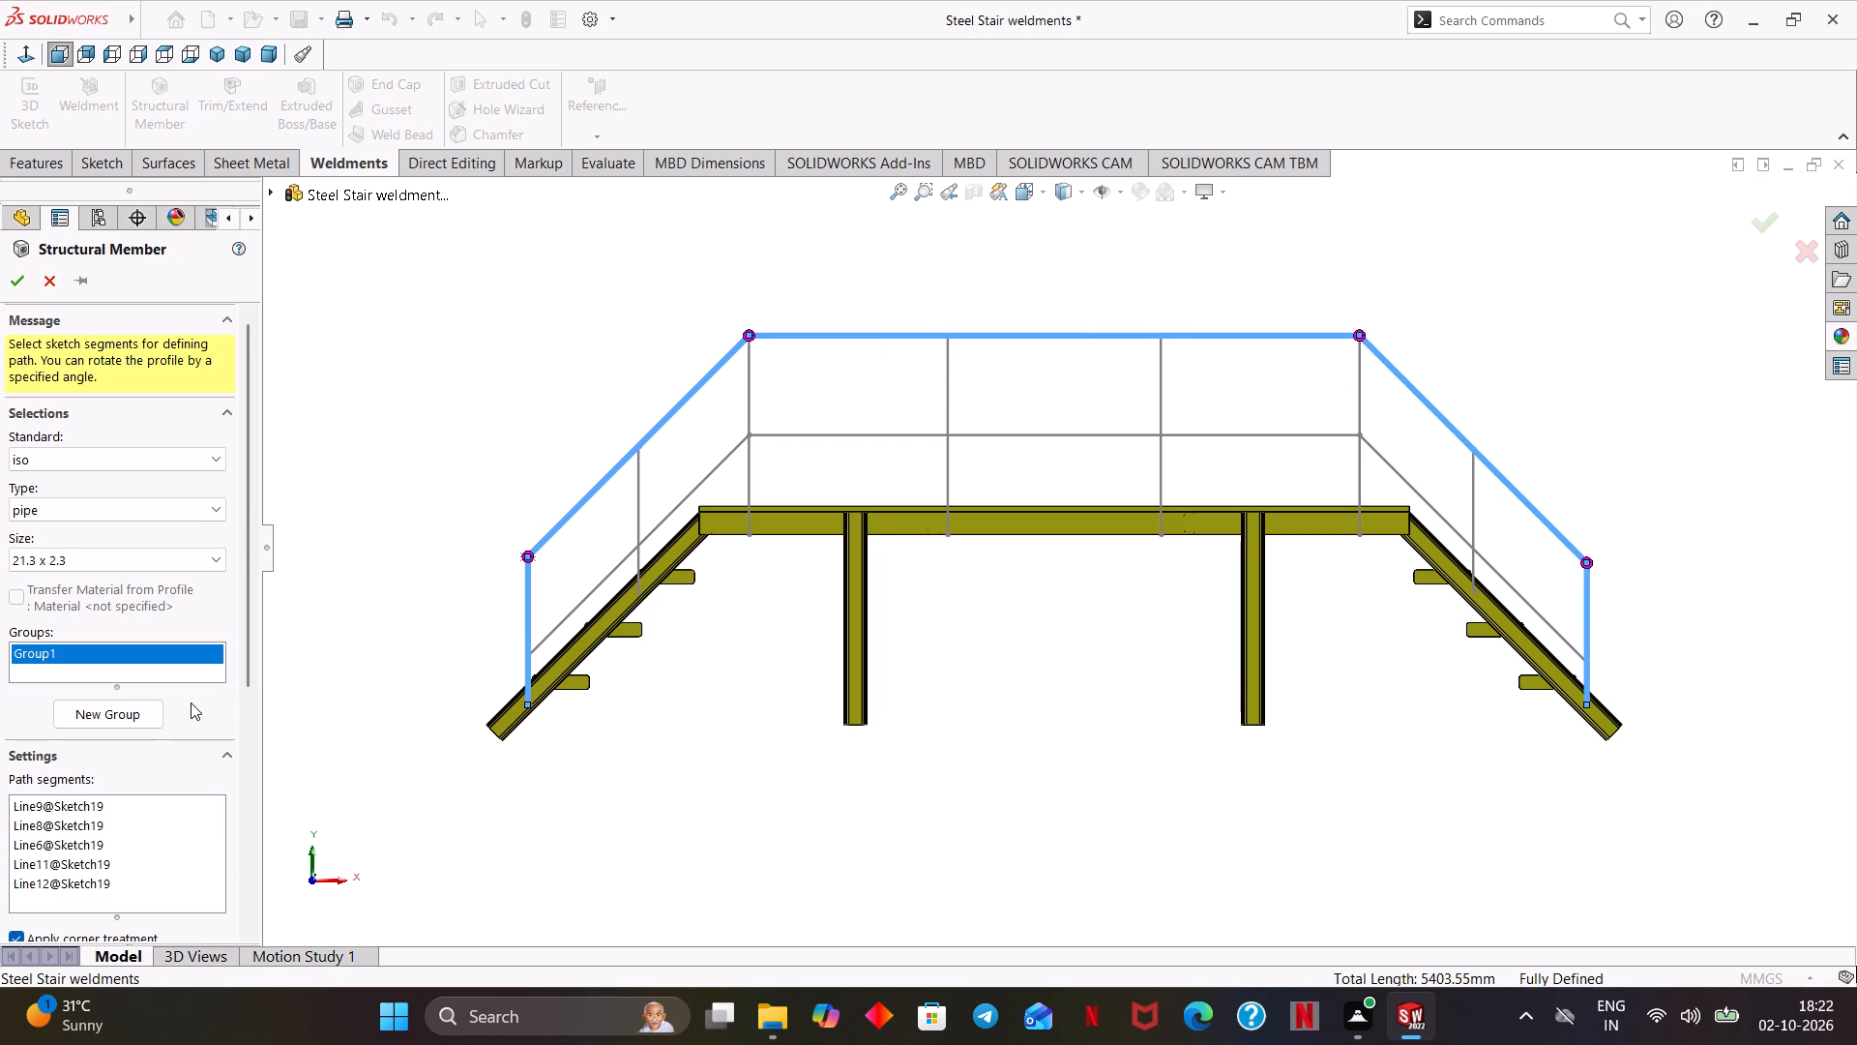
Try the 26.9 x 3.2 pipe size for the handrail group, and settle on 33.7 x 4.0.
click(102, 559)
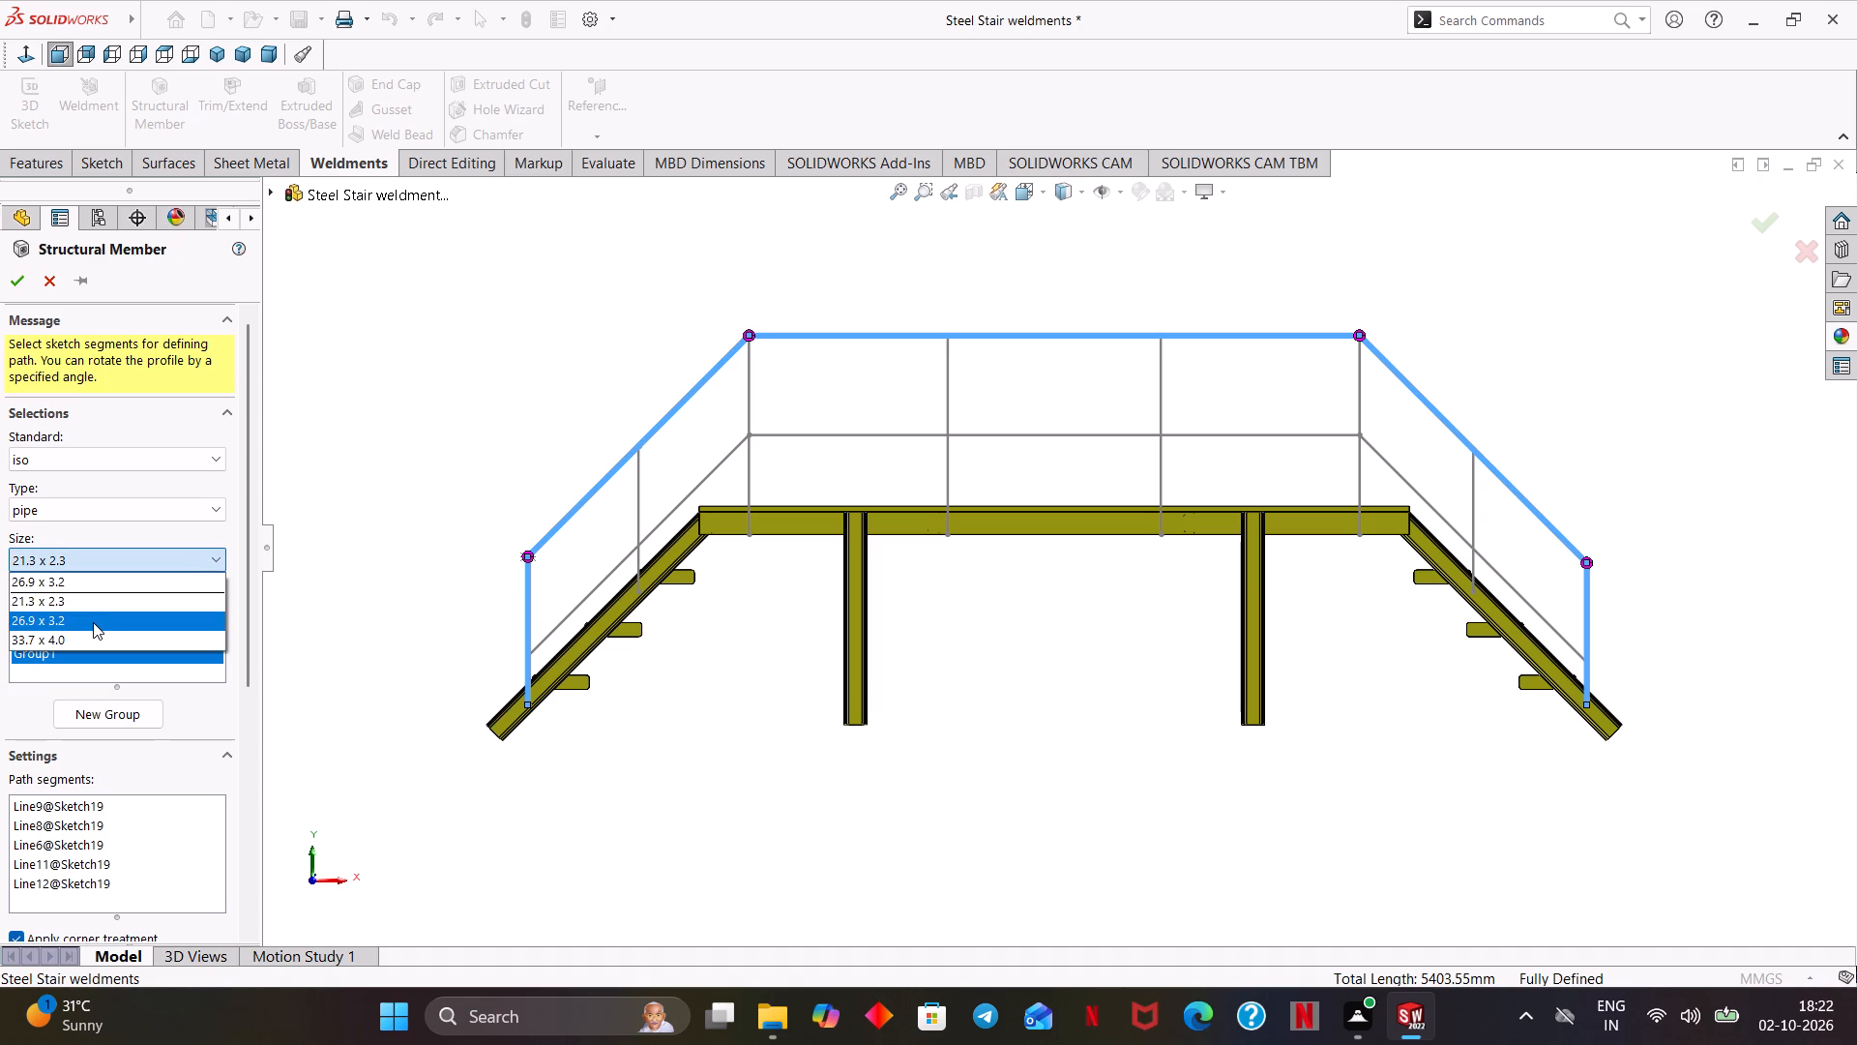
click(93, 622)
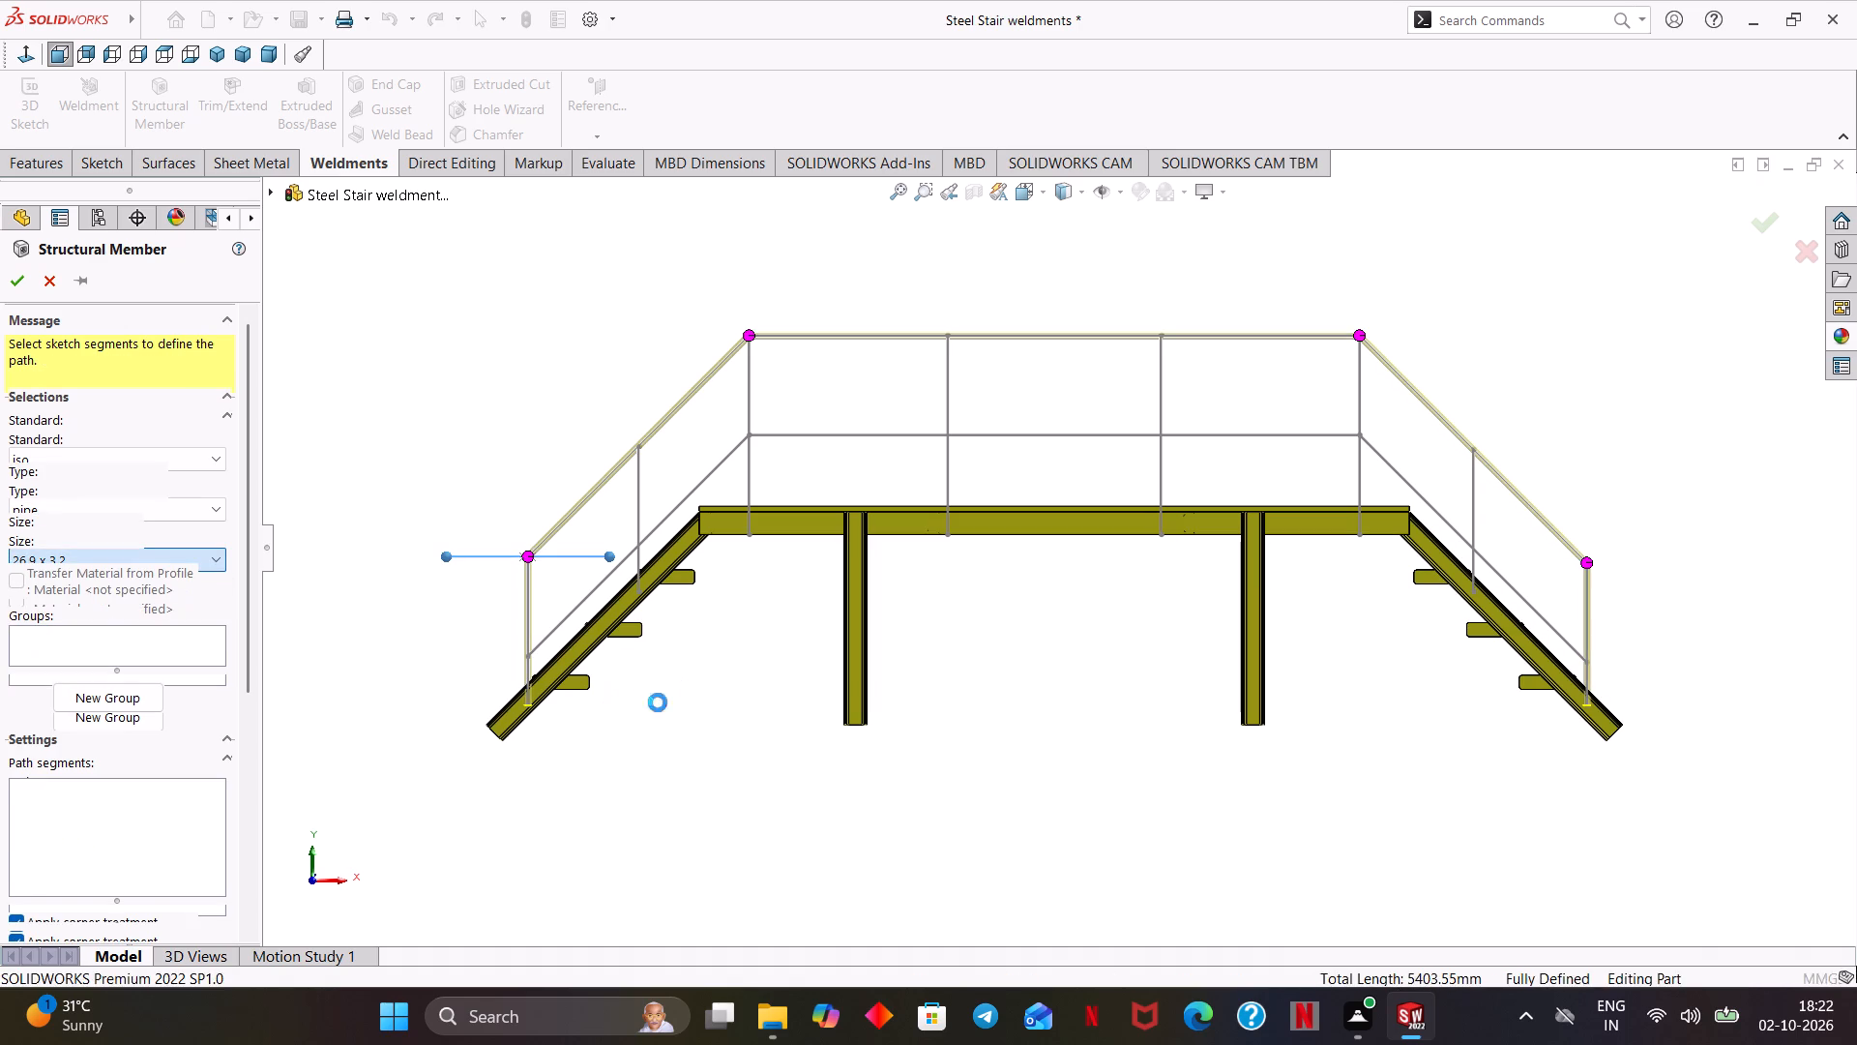
scroll(661, 672, down, 2)
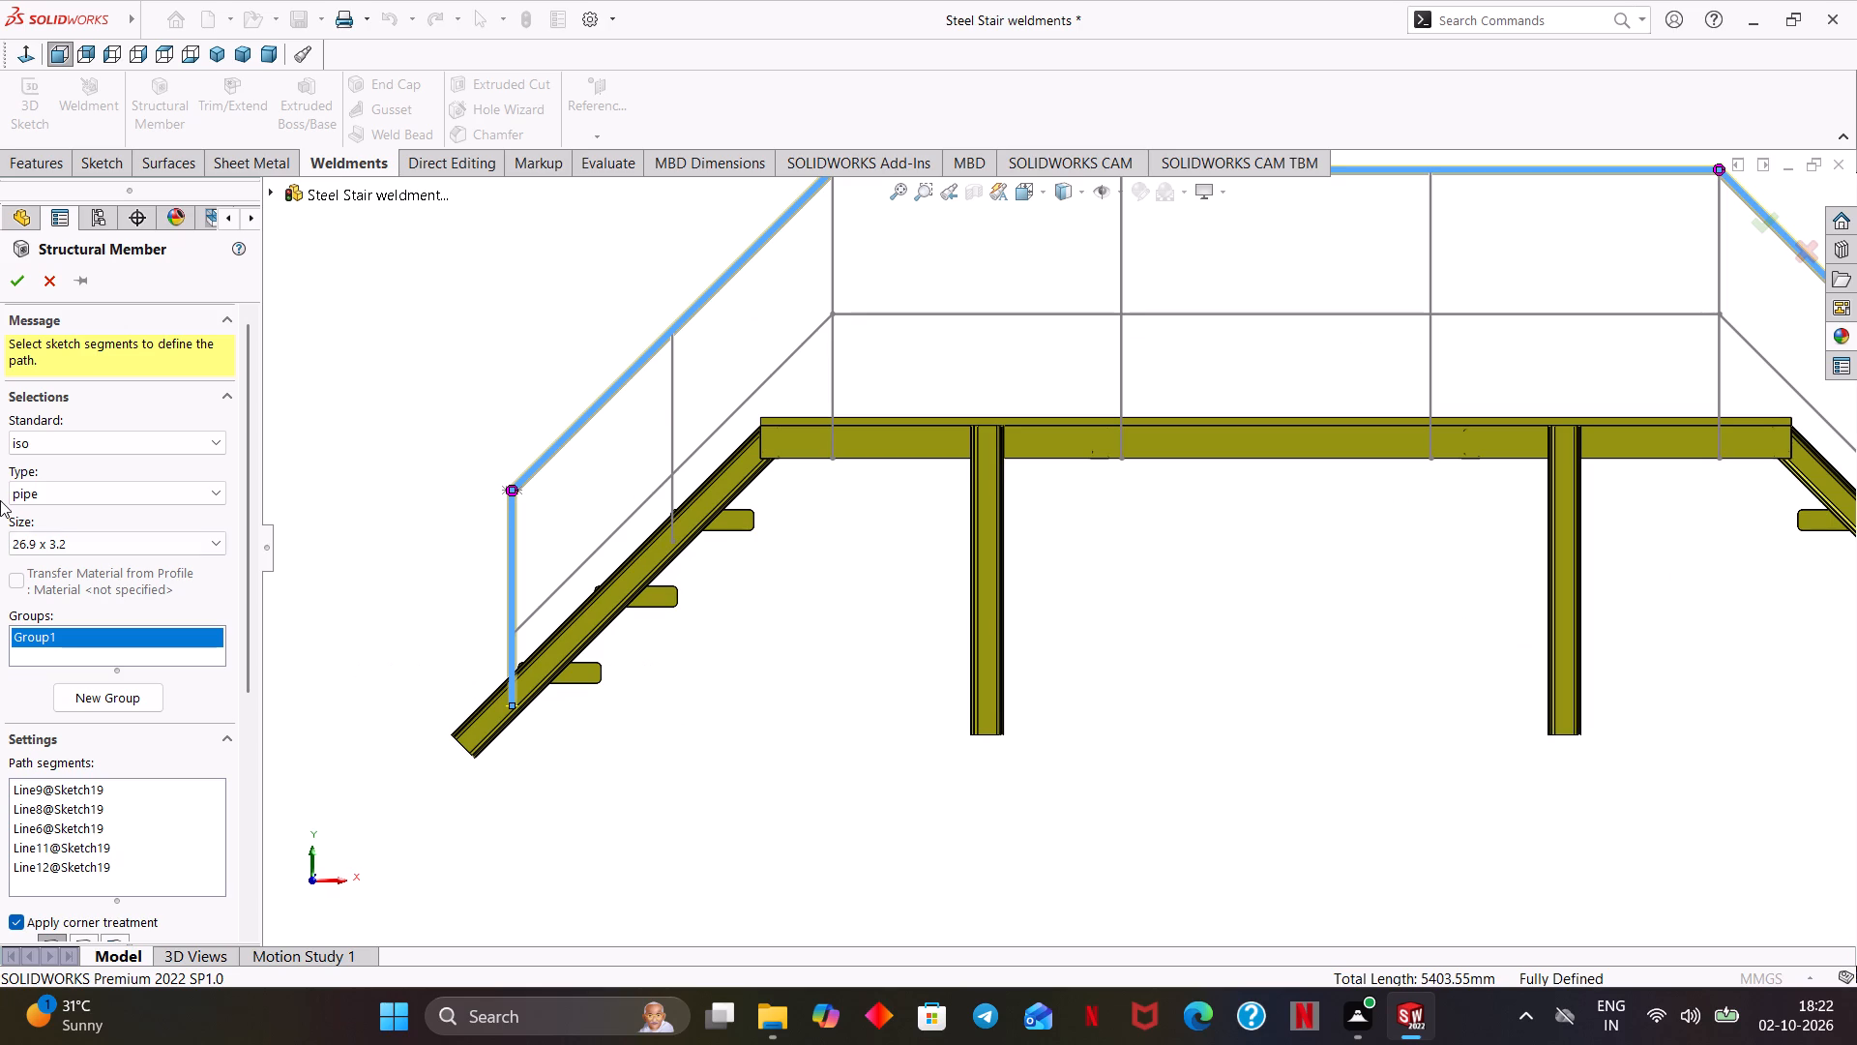
click(39, 537)
click(48, 625)
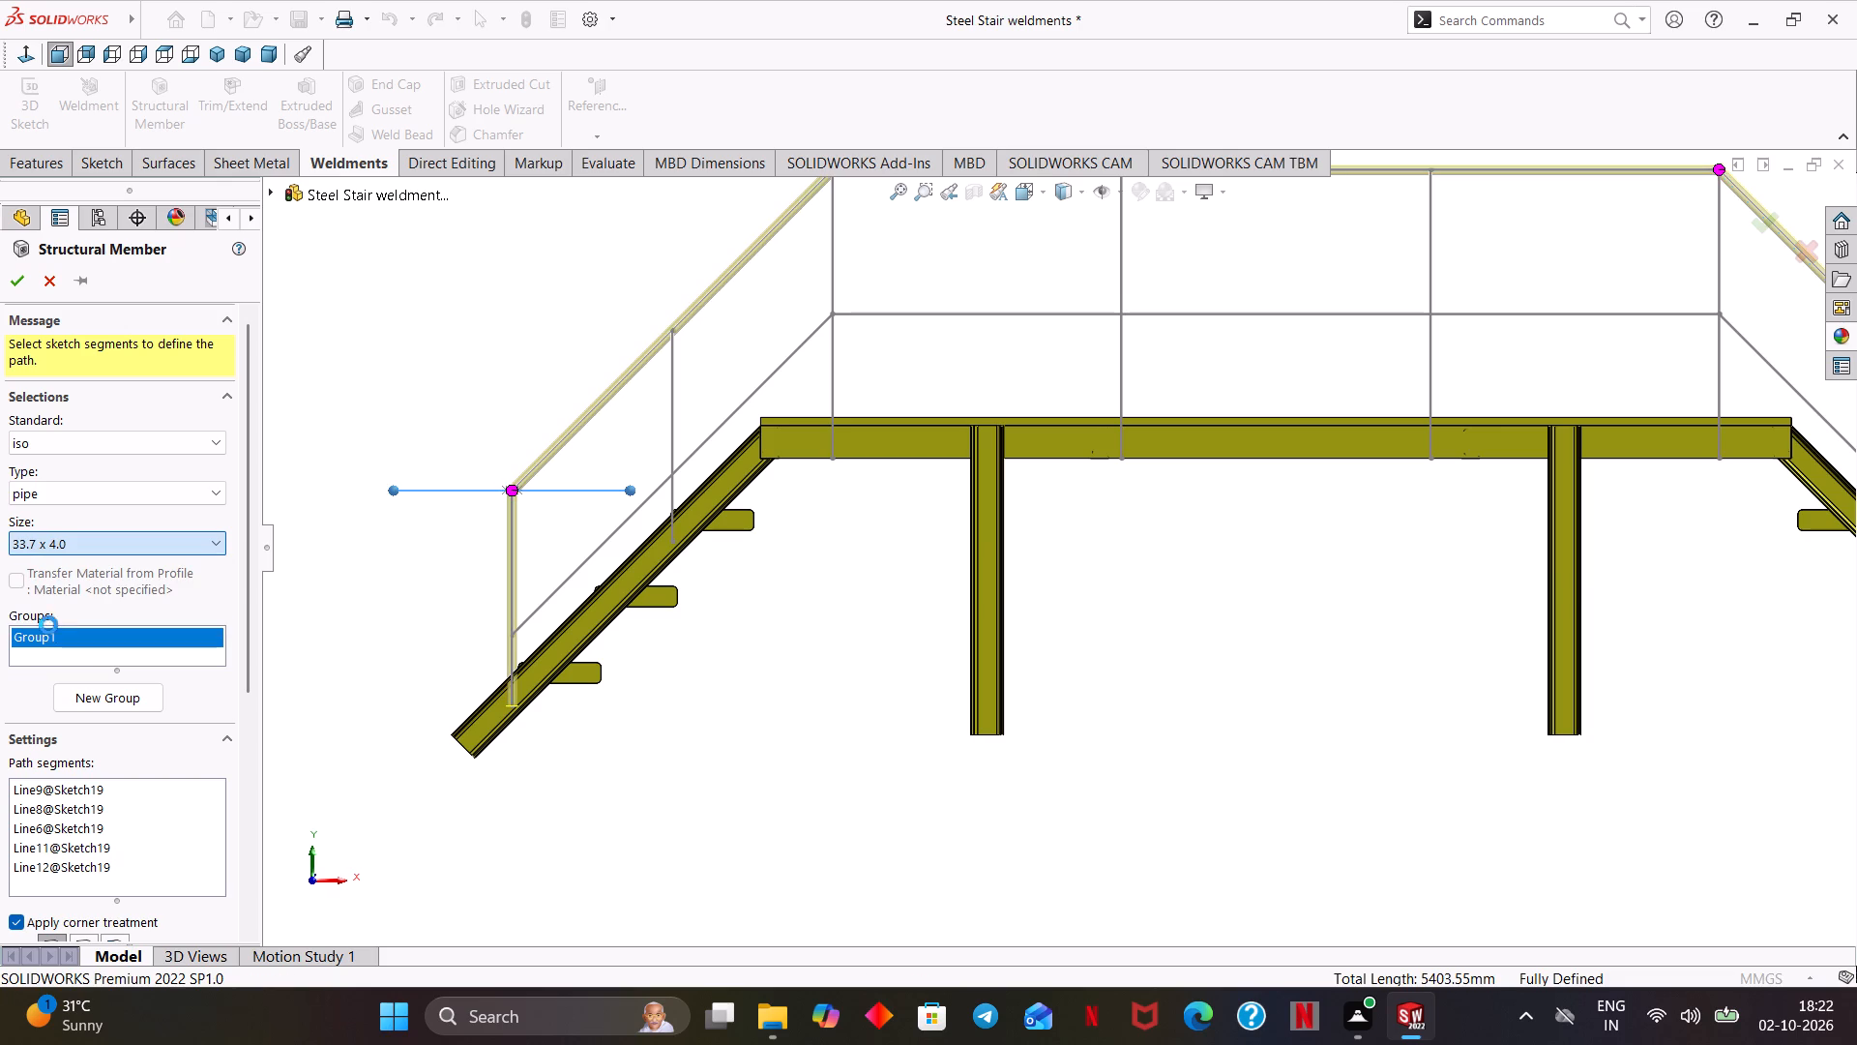
scroll(850, 602, up, 1)
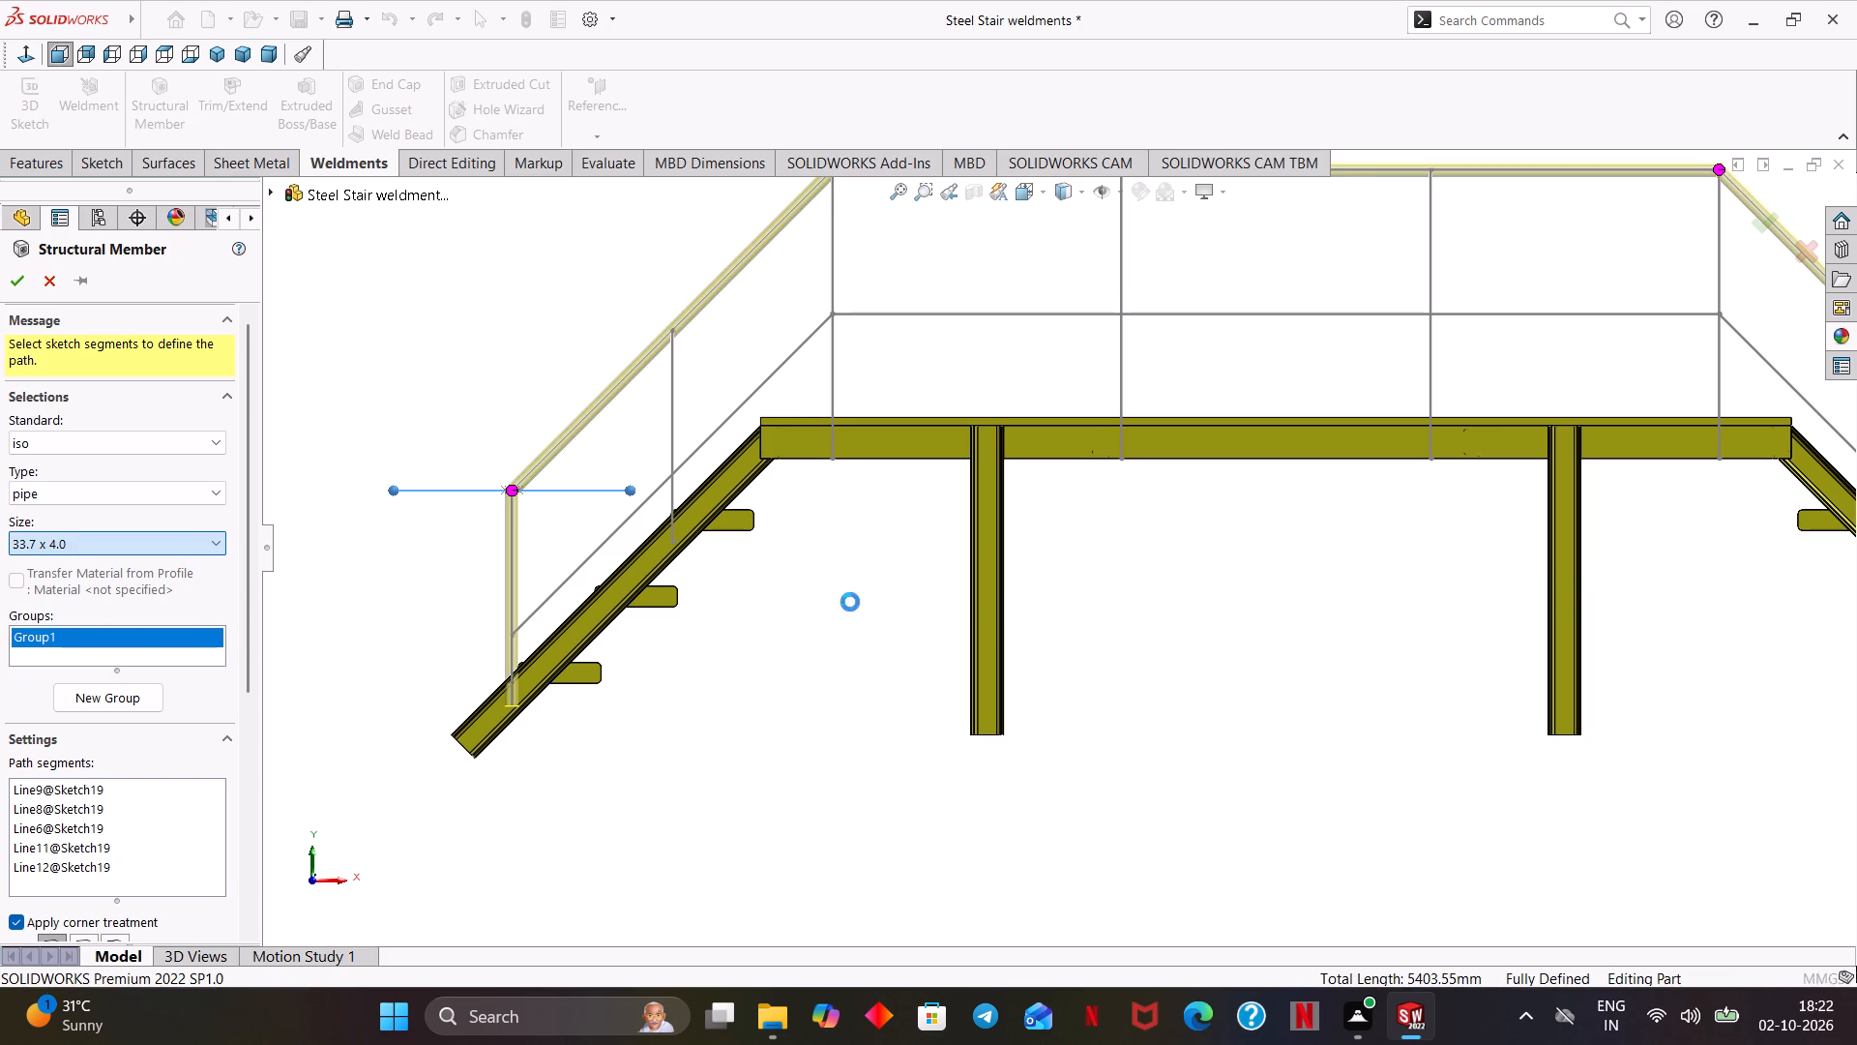
scroll(830, 628, up, 1)
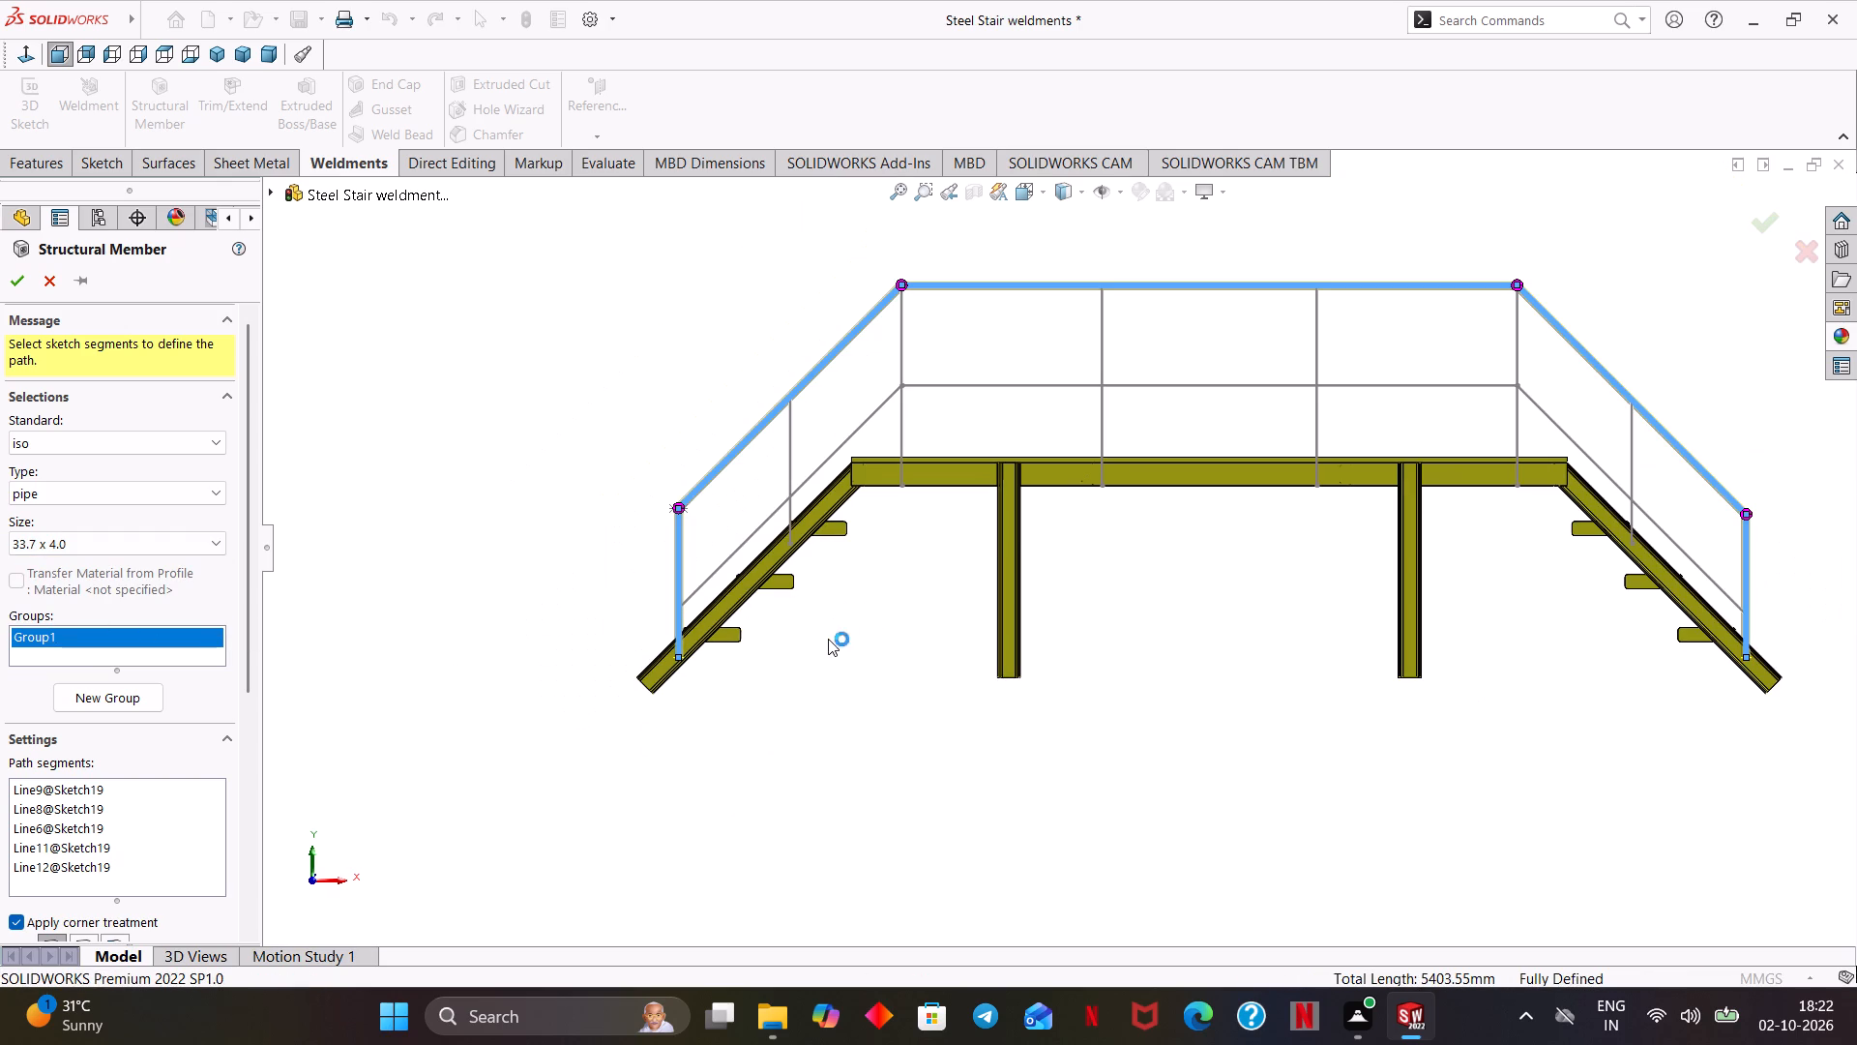
key(ctrl+s)
Examine how the pipe preview at the end post's foot meets the stair stringer.
middle_drag(834, 661, 986, 747)
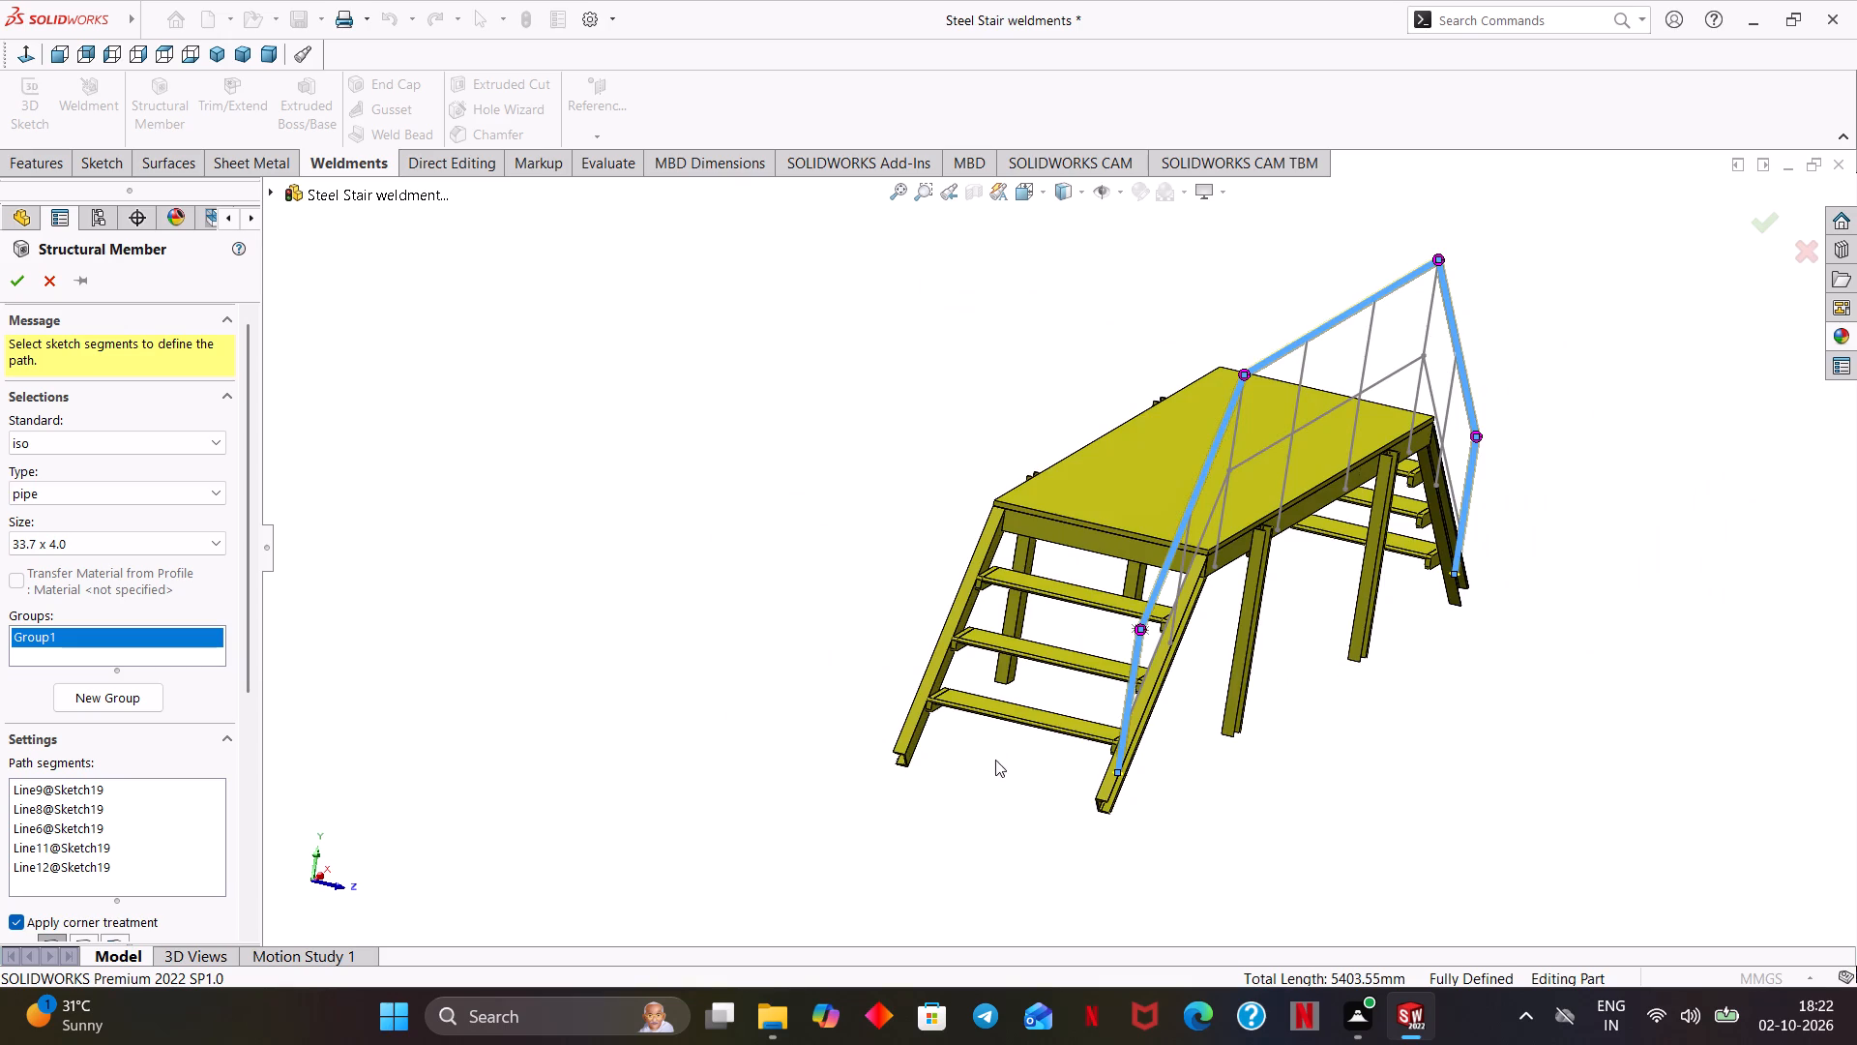
scroll(1096, 802, down, 5)
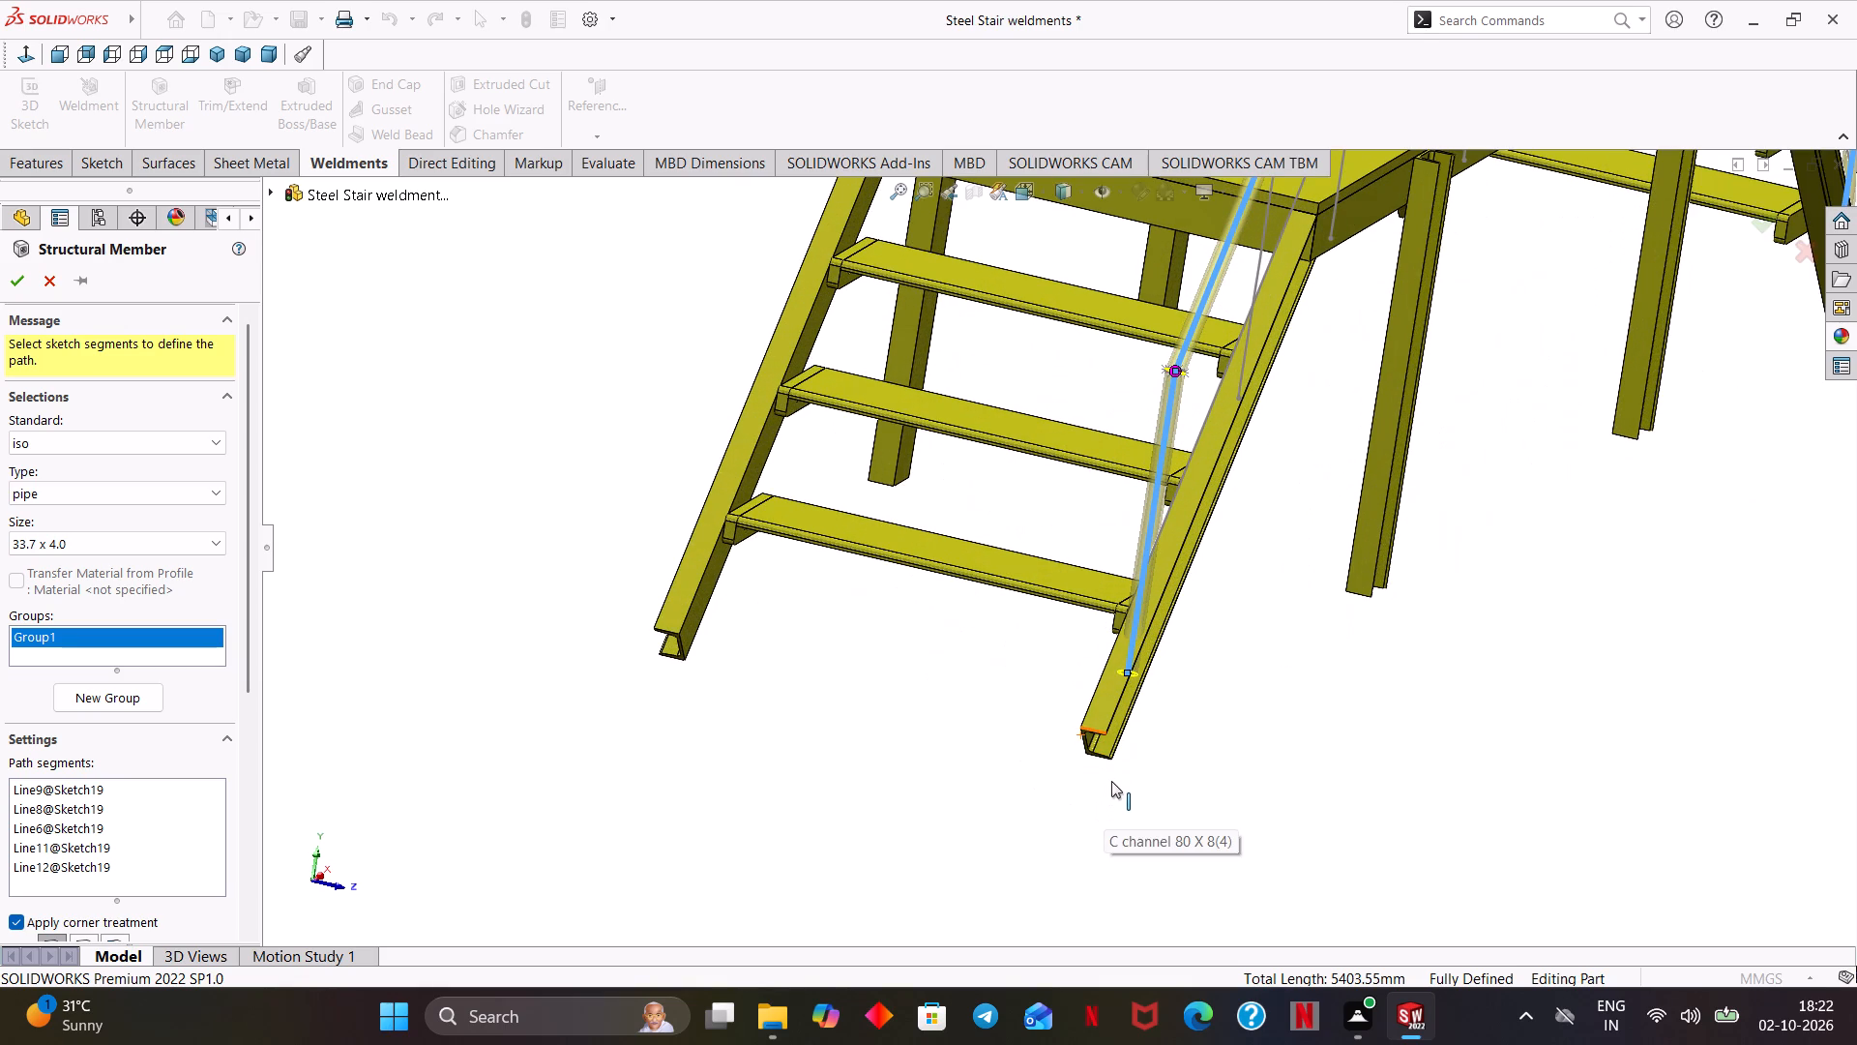
scroll(1111, 781, down, 3)
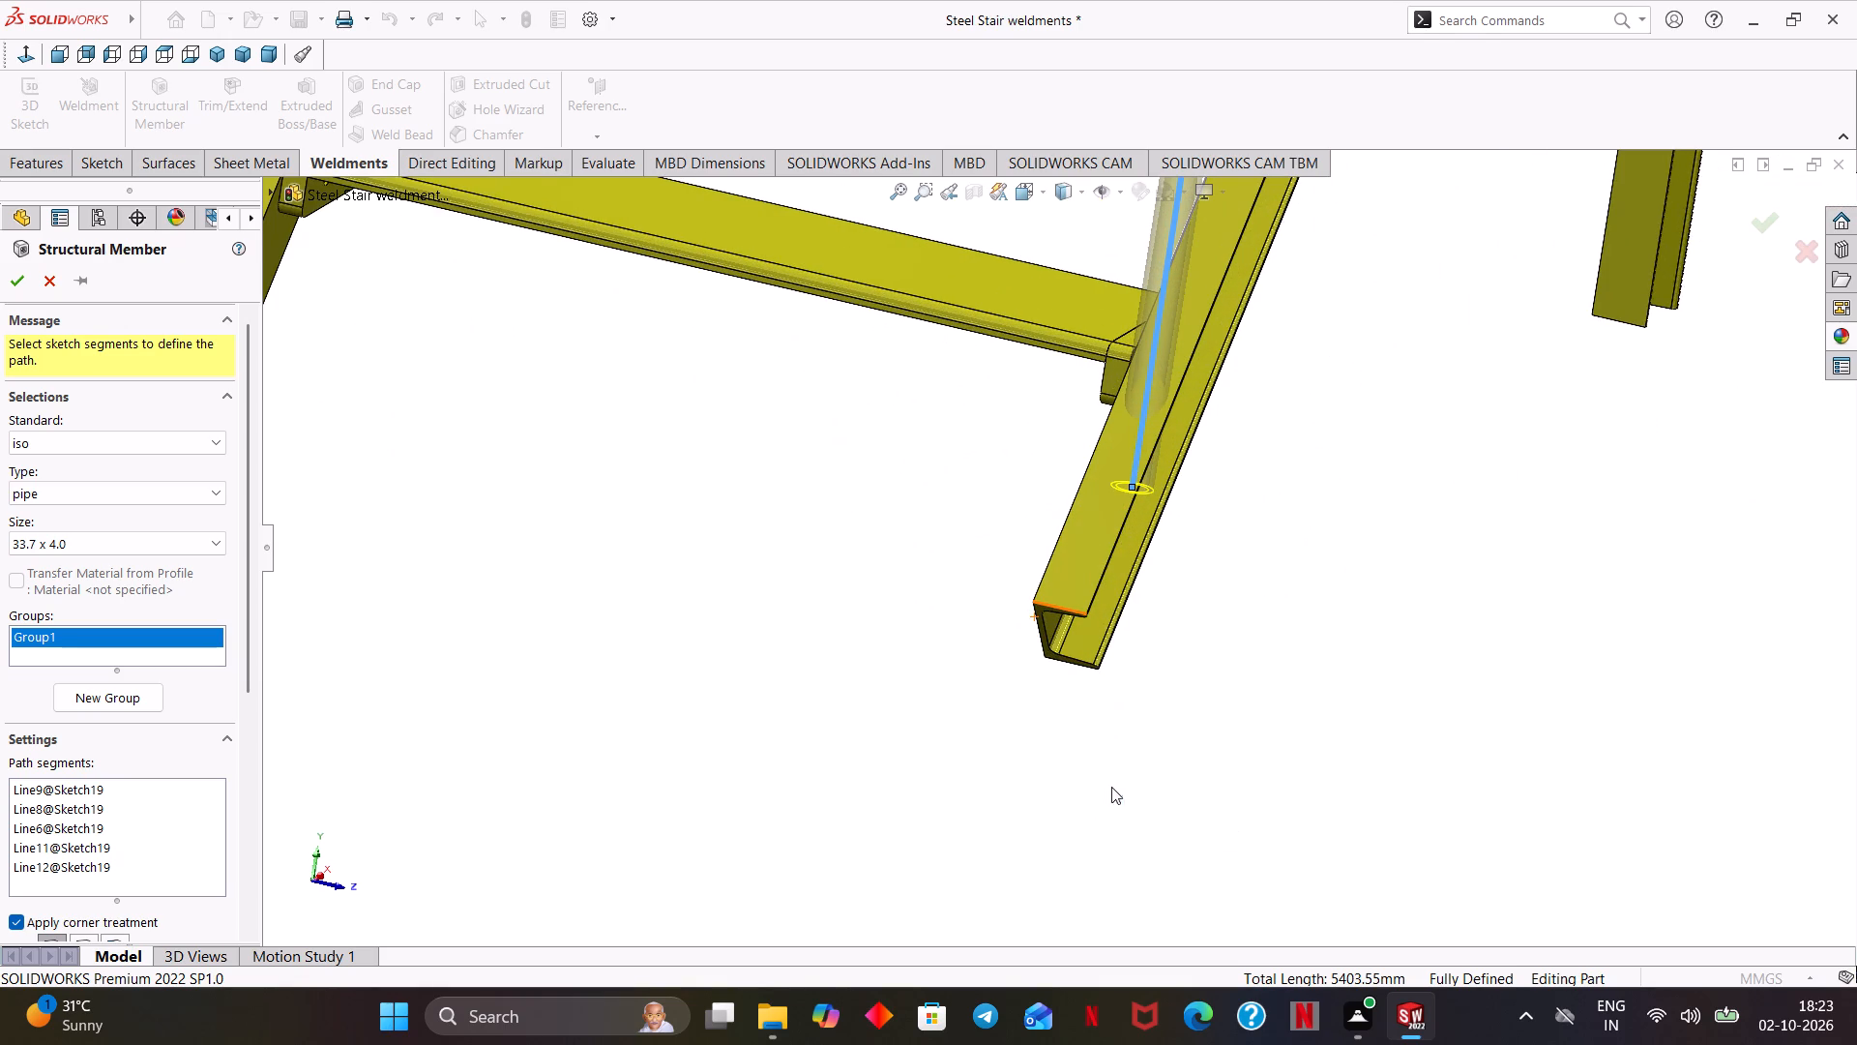
middle_click(1150, 759)
scroll(1147, 761, down, 1)
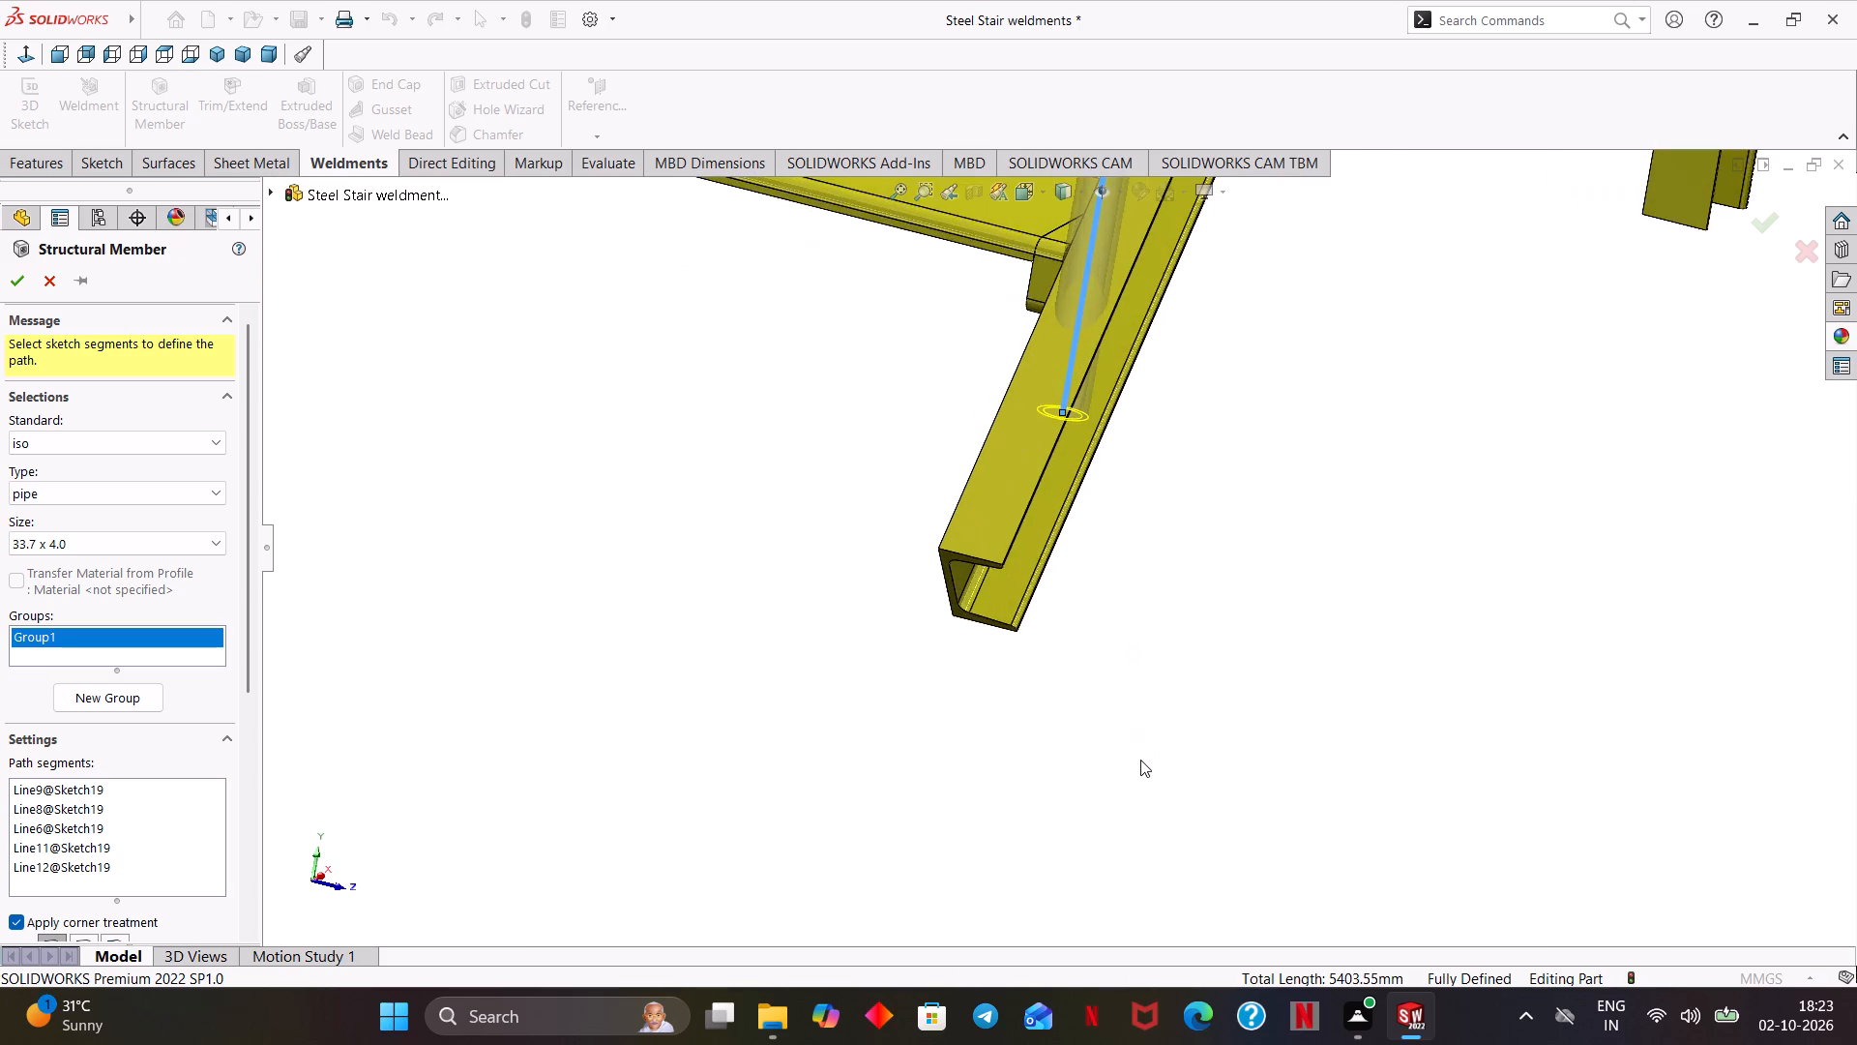
scroll(1127, 755, up, 5)
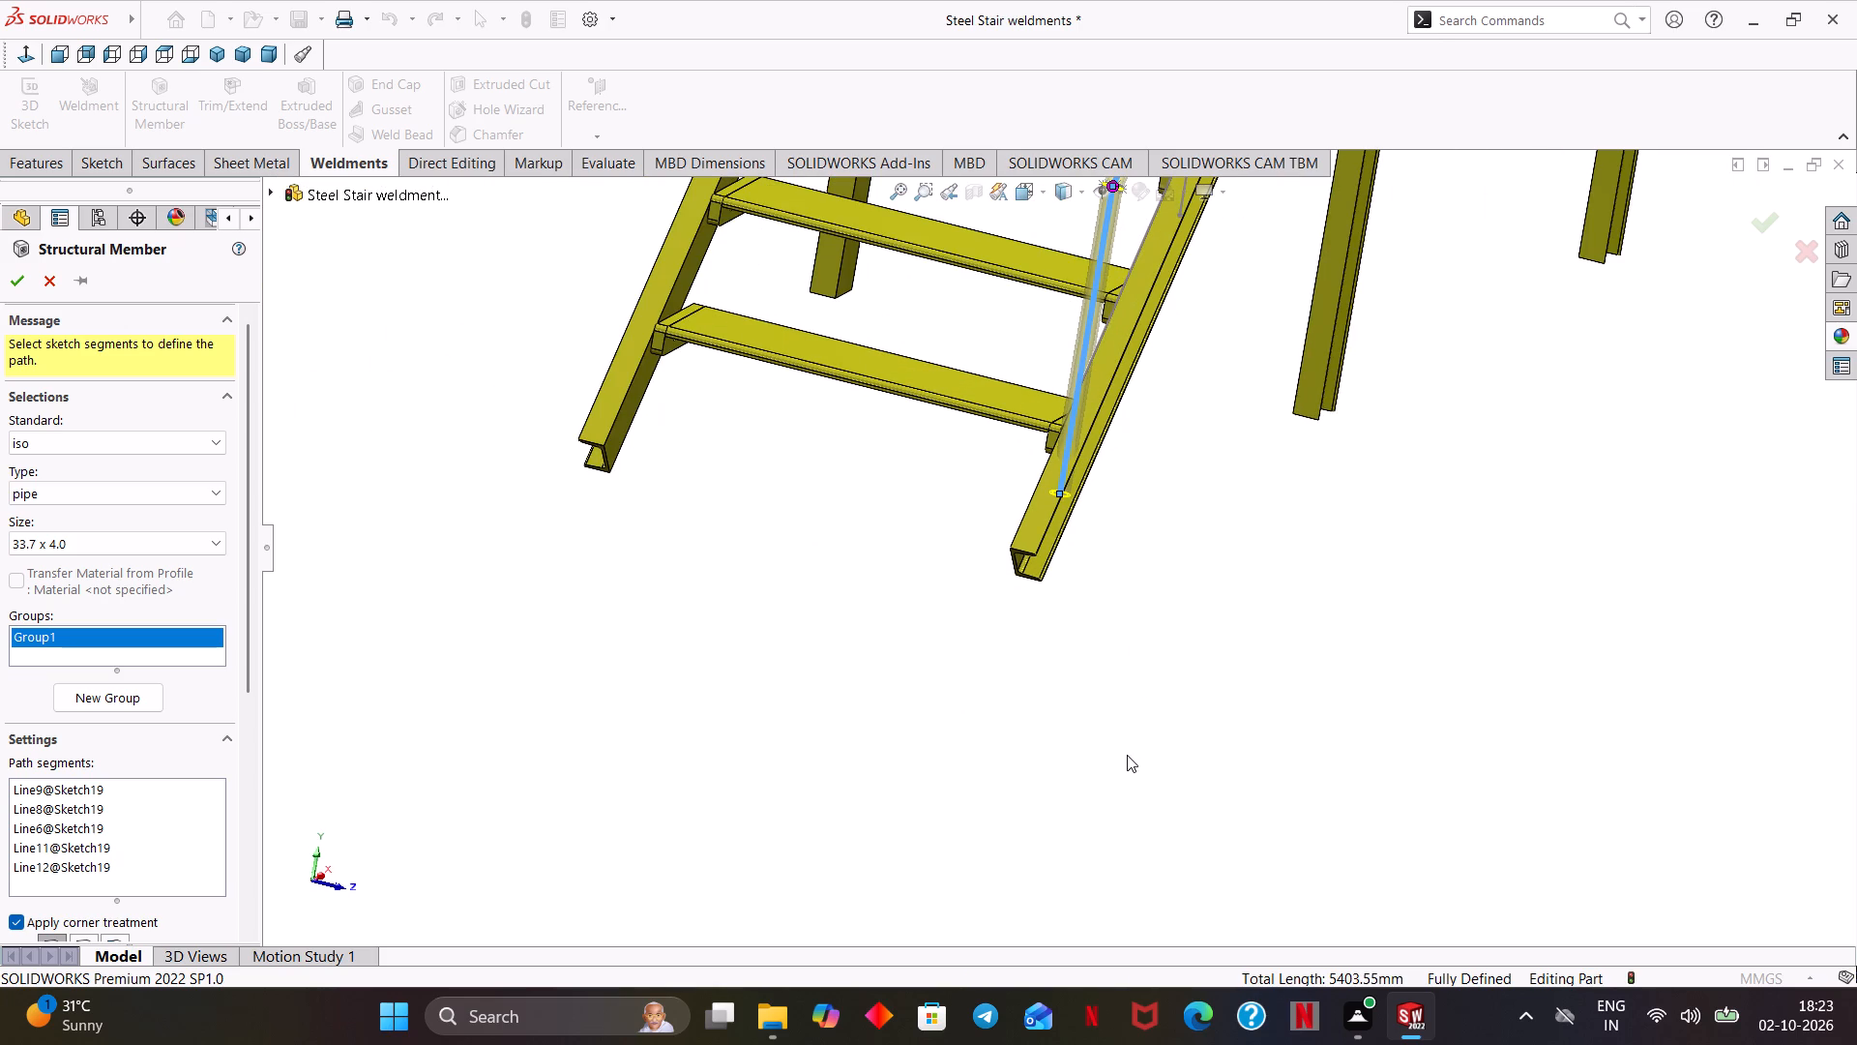
Add a second pipe group along the sloping mid rail, the platform mid rail and the opposite stair's sloping mid rail.
click(100, 699)
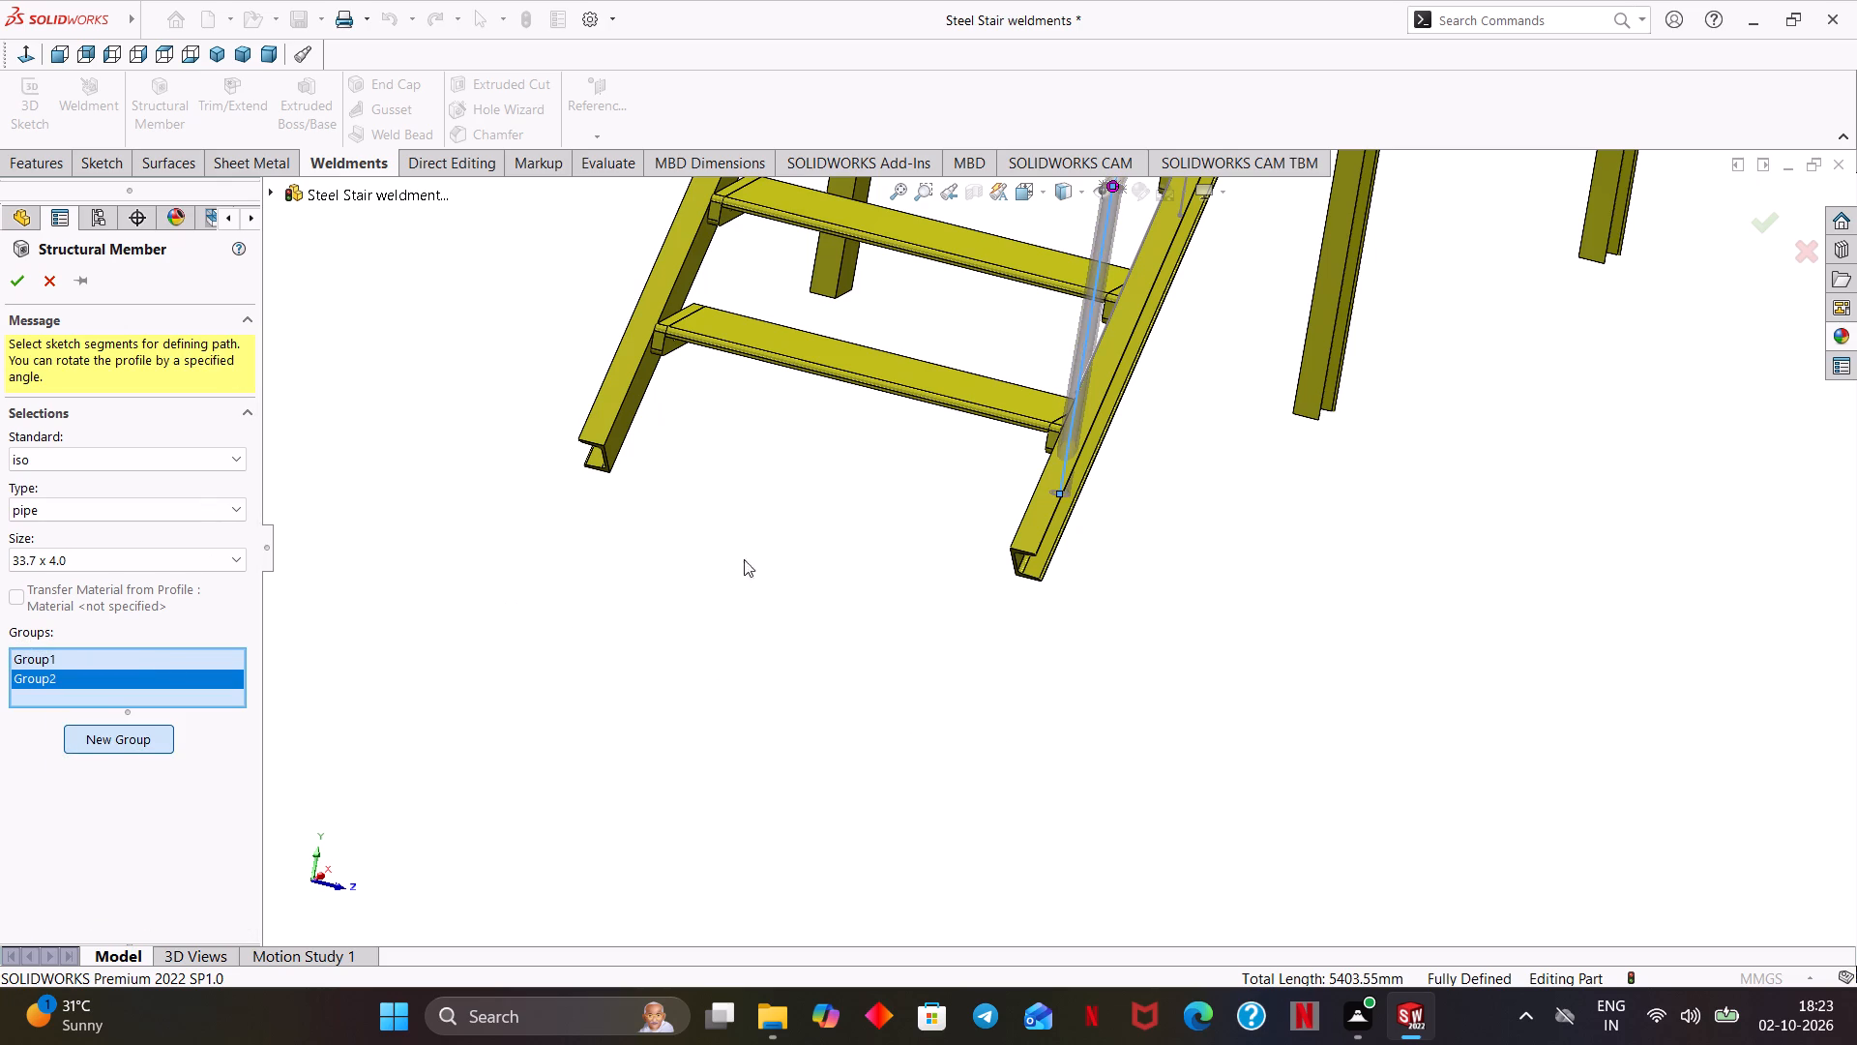
scroll(1408, 530, up, 3)
ctrl+middle_drag(1369, 538, 1400, 750)
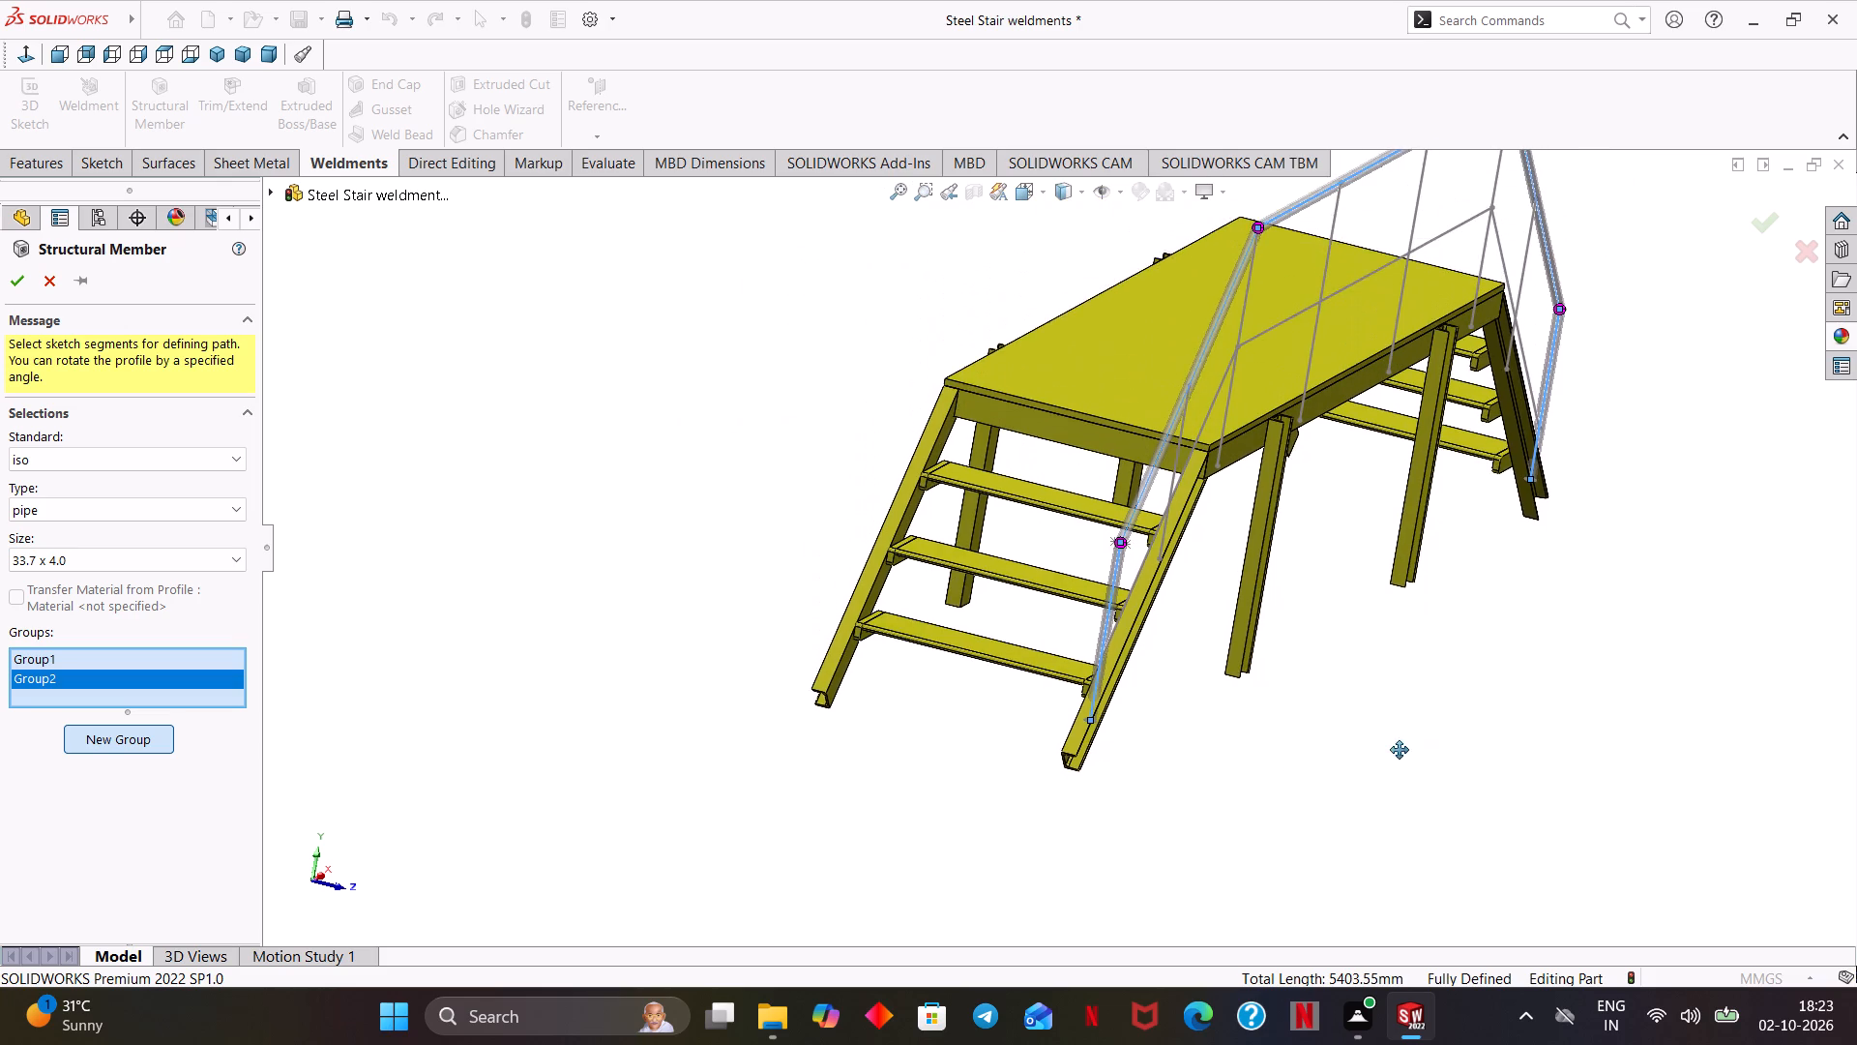
ctrl+middle_drag(1400, 750, 1400, 753)
middle_drag(1377, 766, 1275, 759)
scroll(964, 650, down, 4)
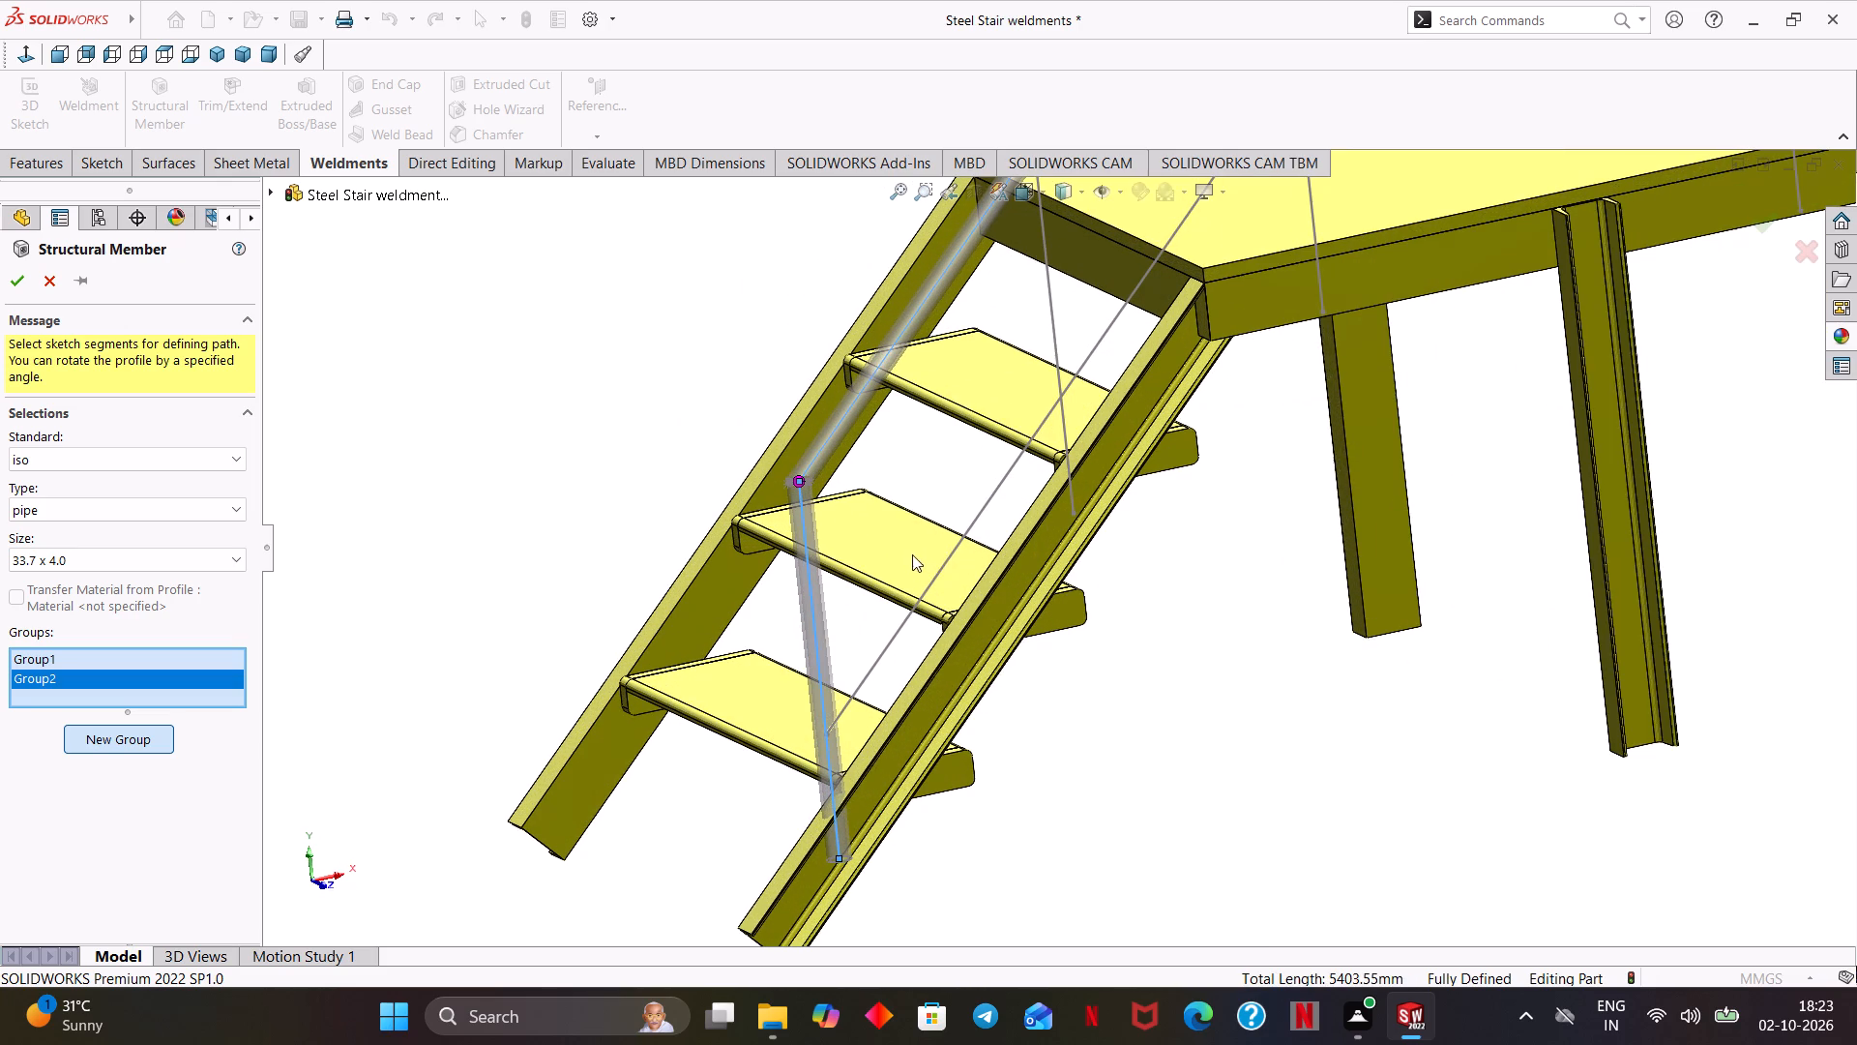
click(953, 552)
scroll(1347, 322, up, 2)
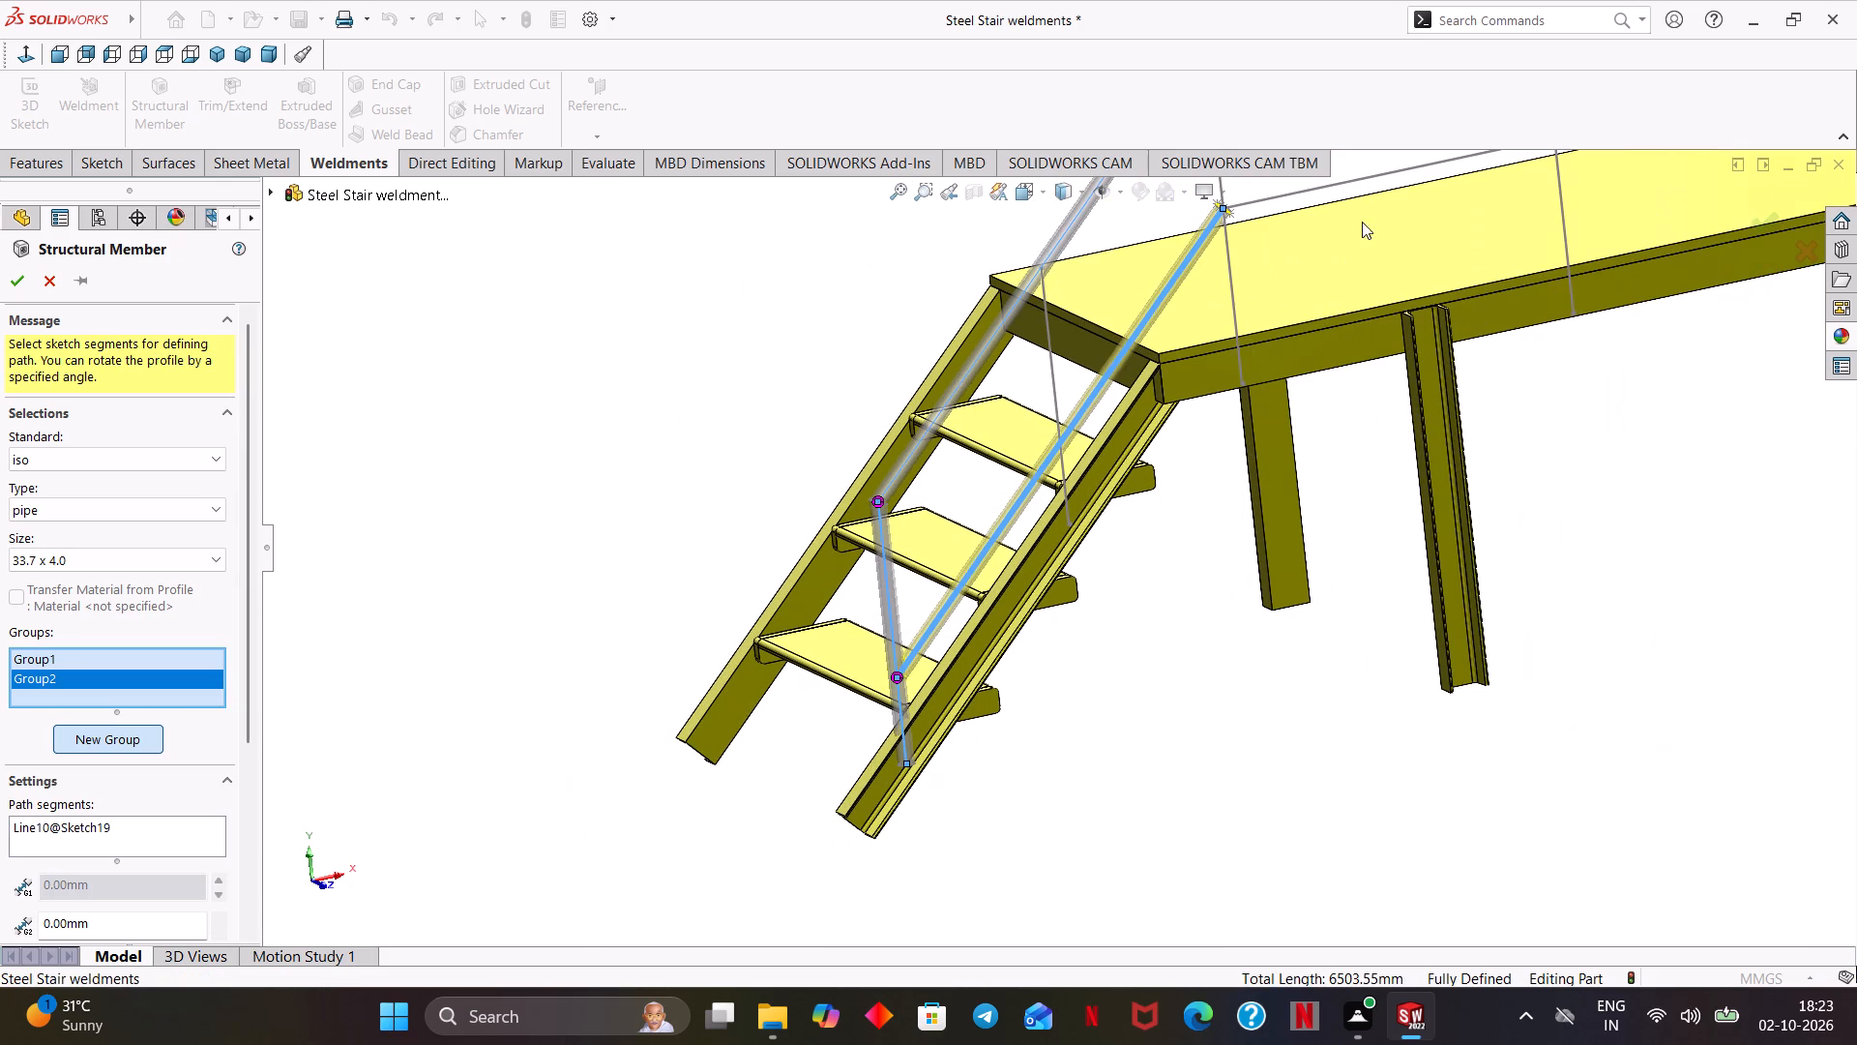
click(1357, 176)
scroll(1623, 456, up, 2)
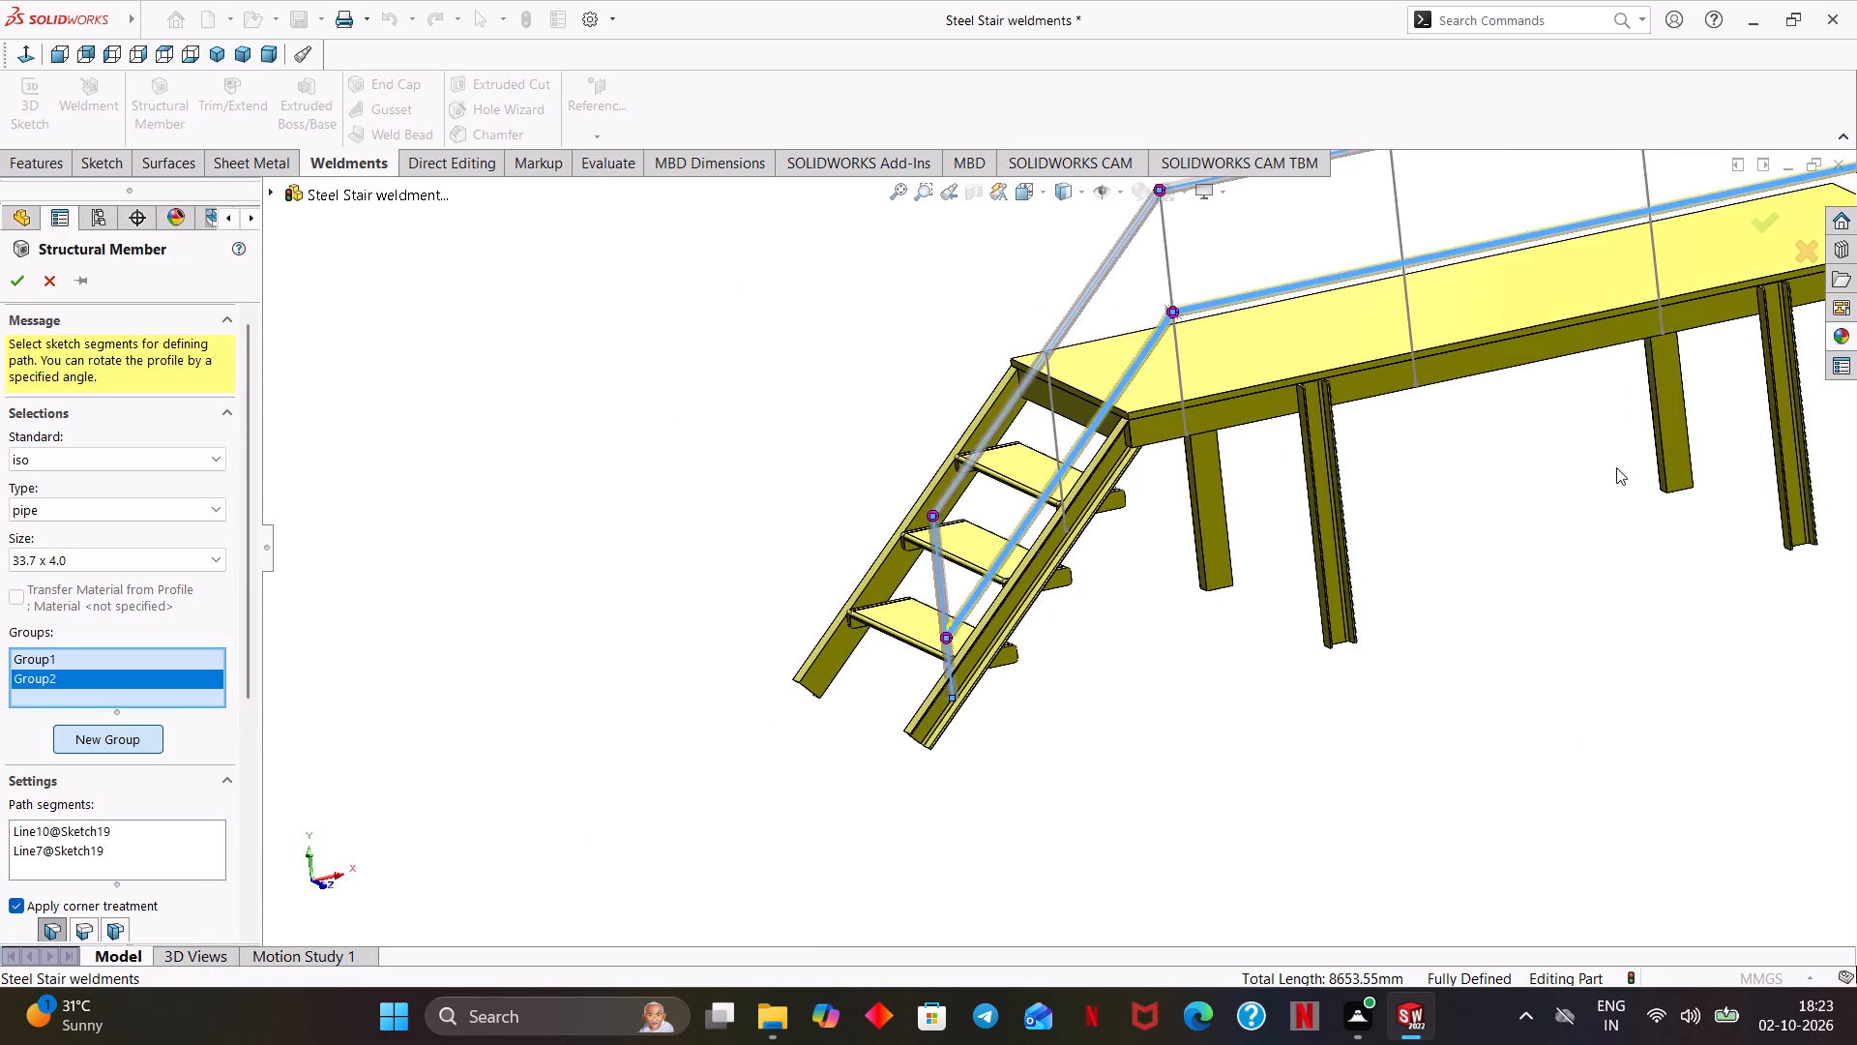
scroll(1624, 462, up, 1)
scroll(1647, 564, up, 1)
ctrl+middle_drag(1696, 583, 1189, 673)
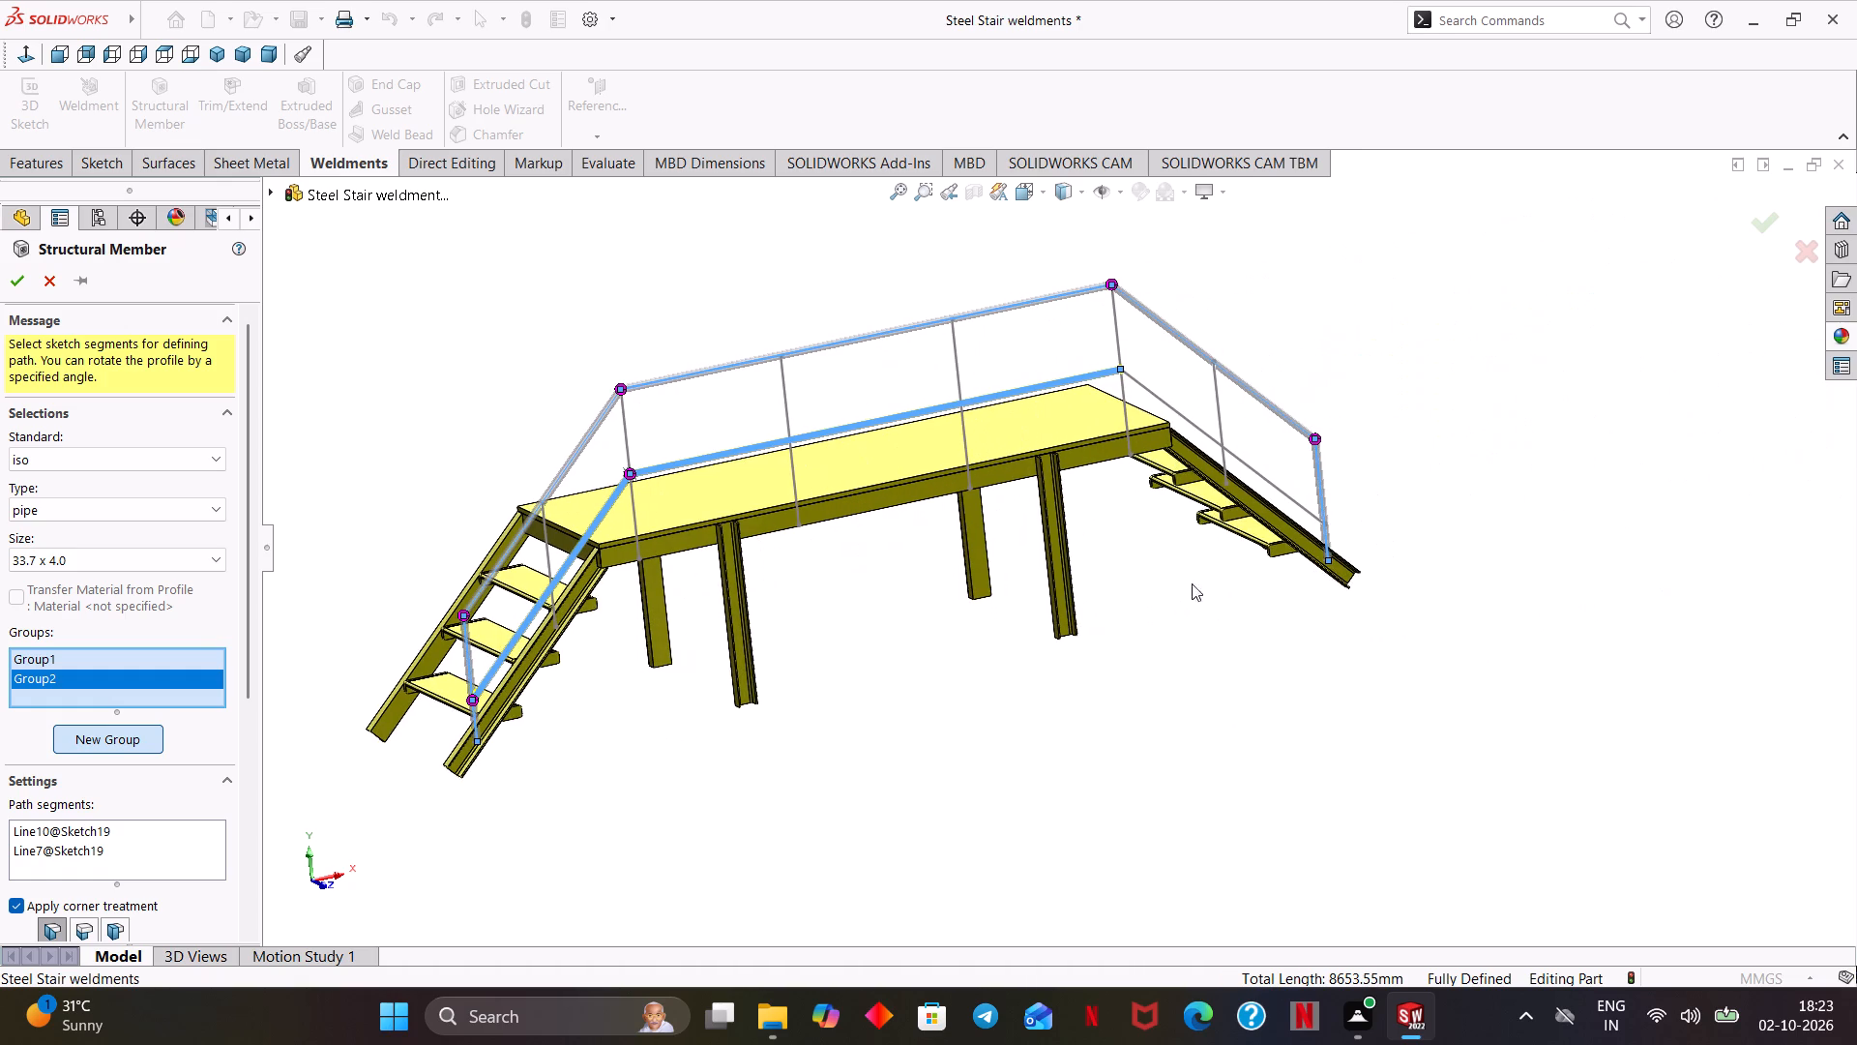
click(1187, 422)
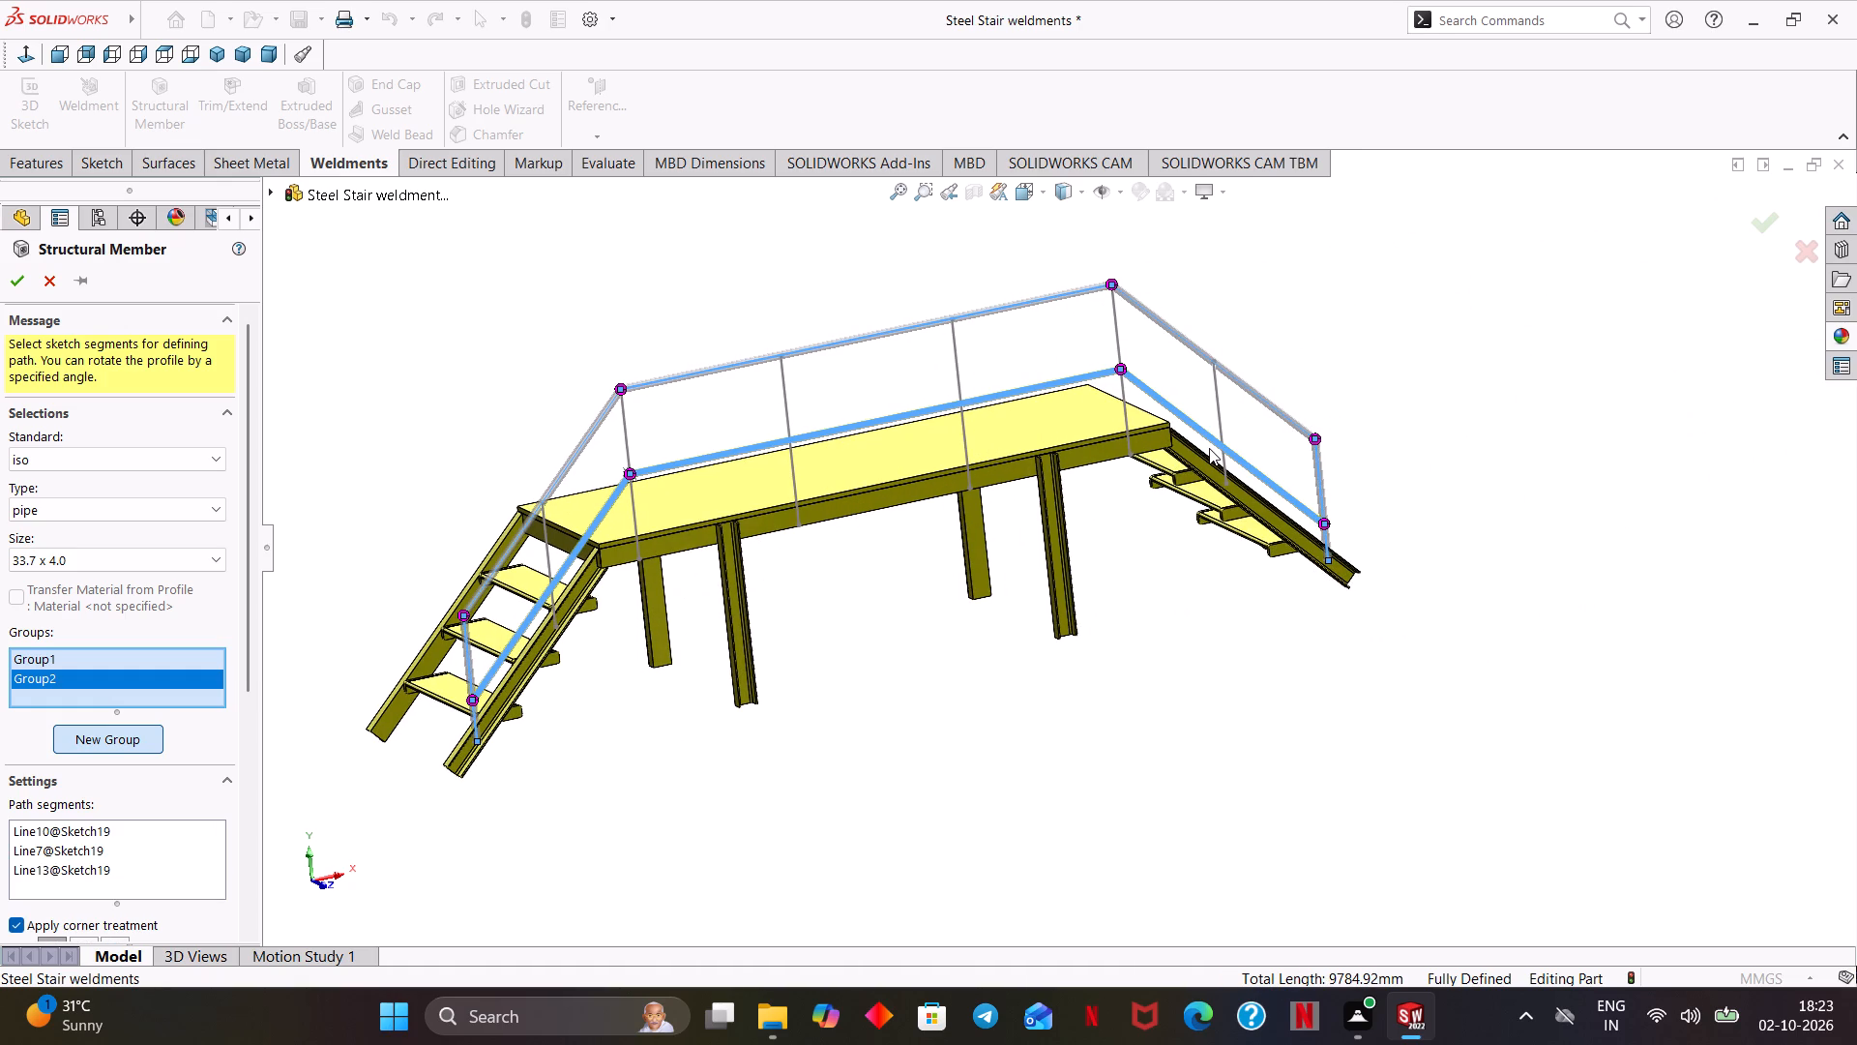
Add a third pipe group containing the four vertical platform posts and the intermediate post on each stair.
click(138, 735)
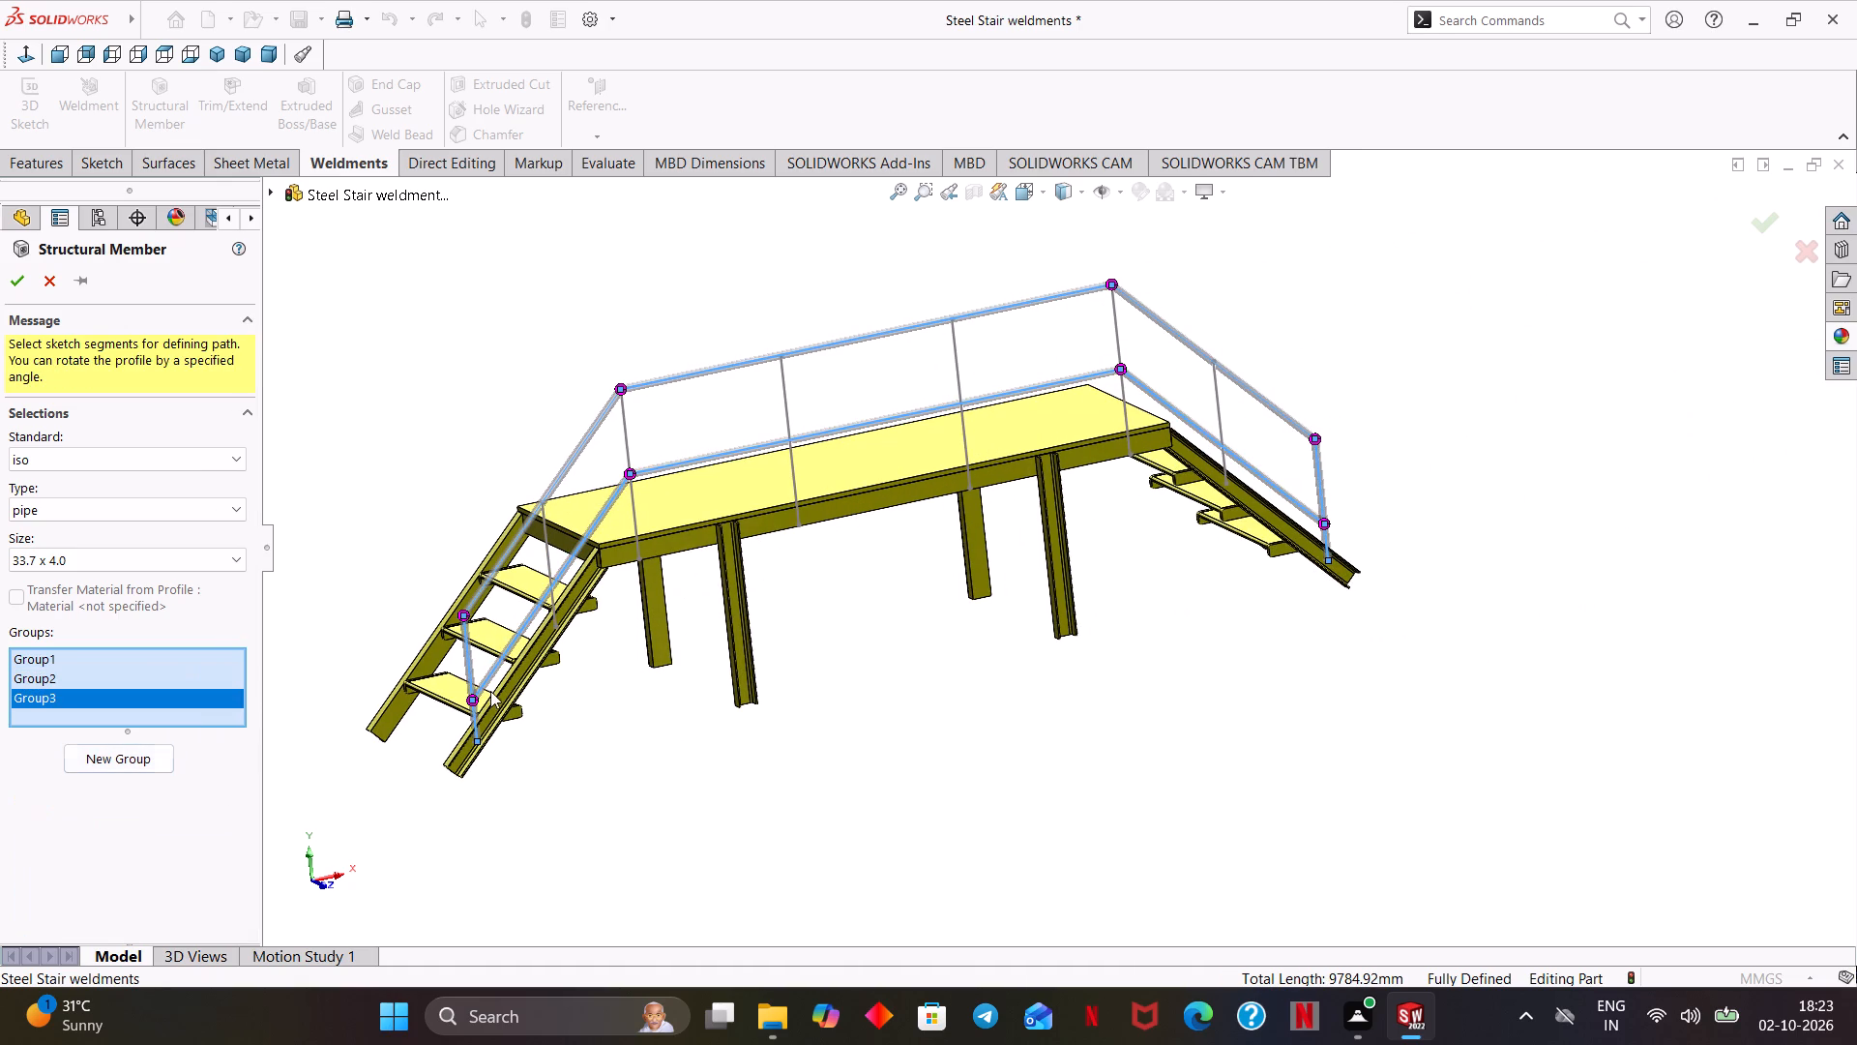
click(551, 551)
click(626, 449)
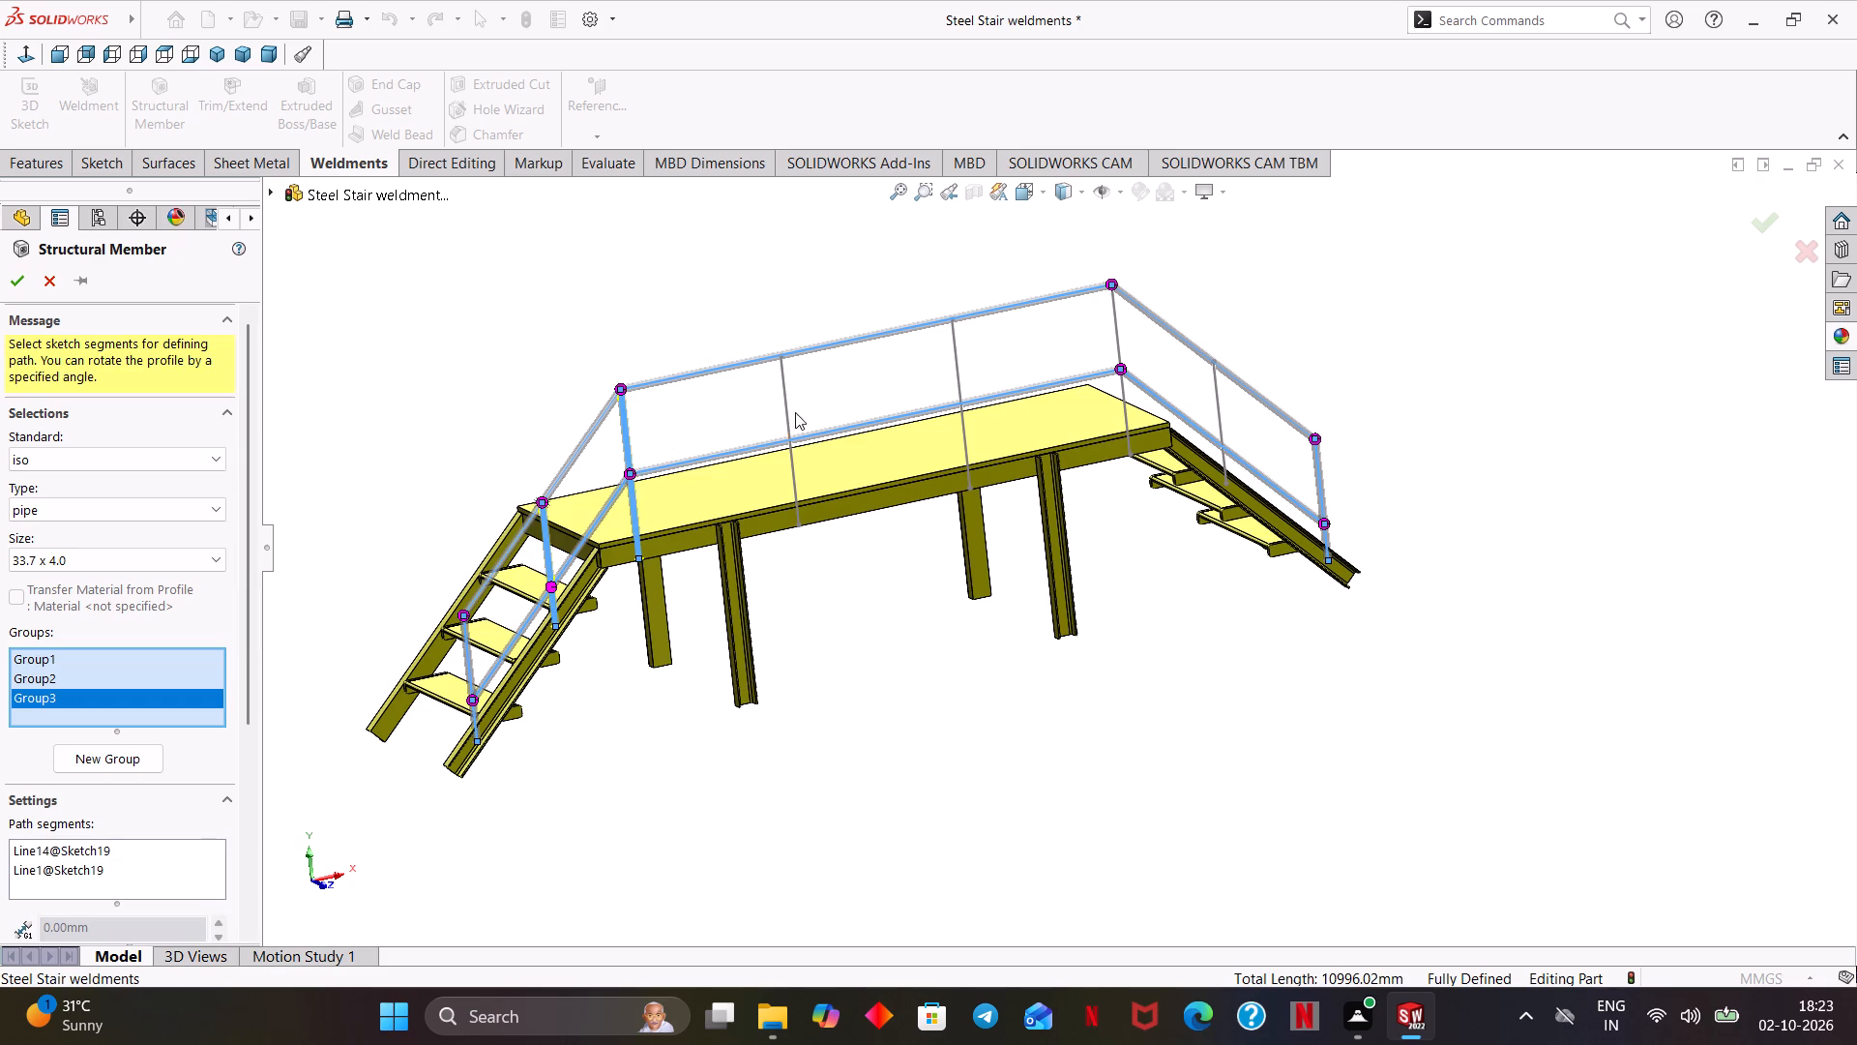
click(785, 412)
click(960, 374)
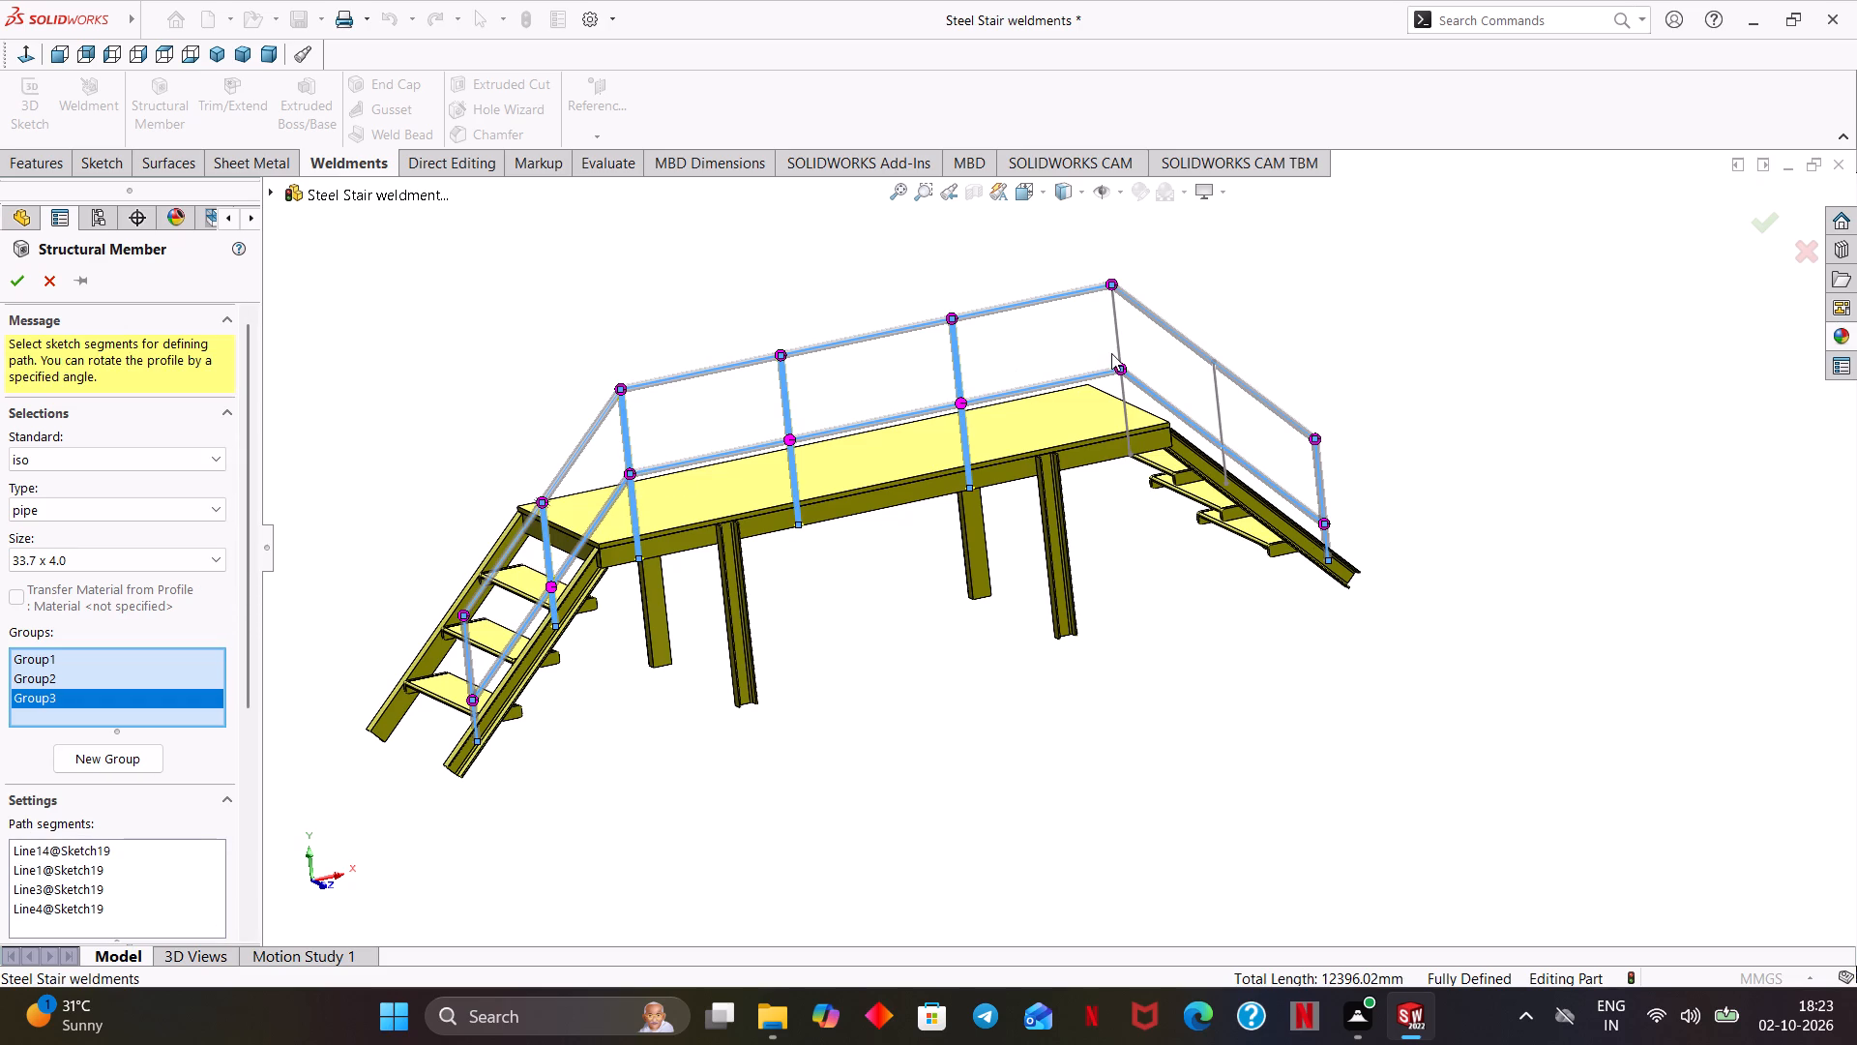
click(1116, 347)
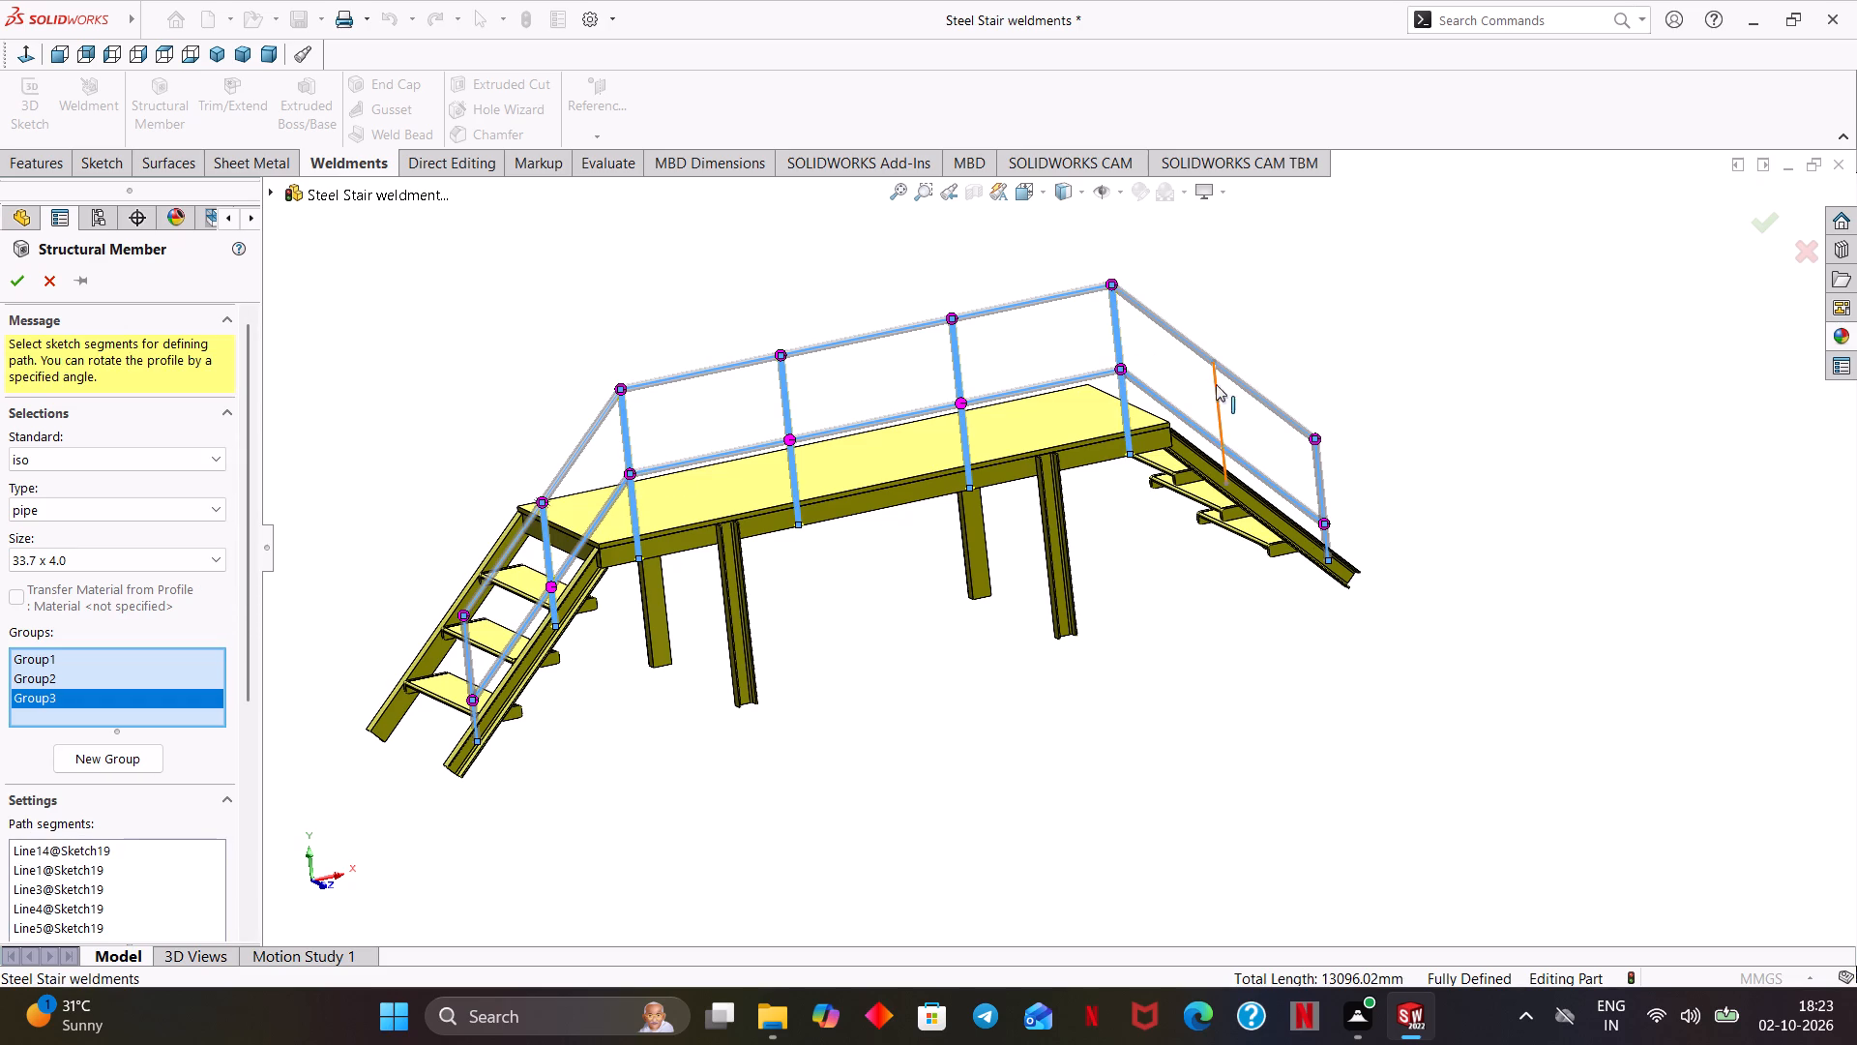
click(1220, 401)
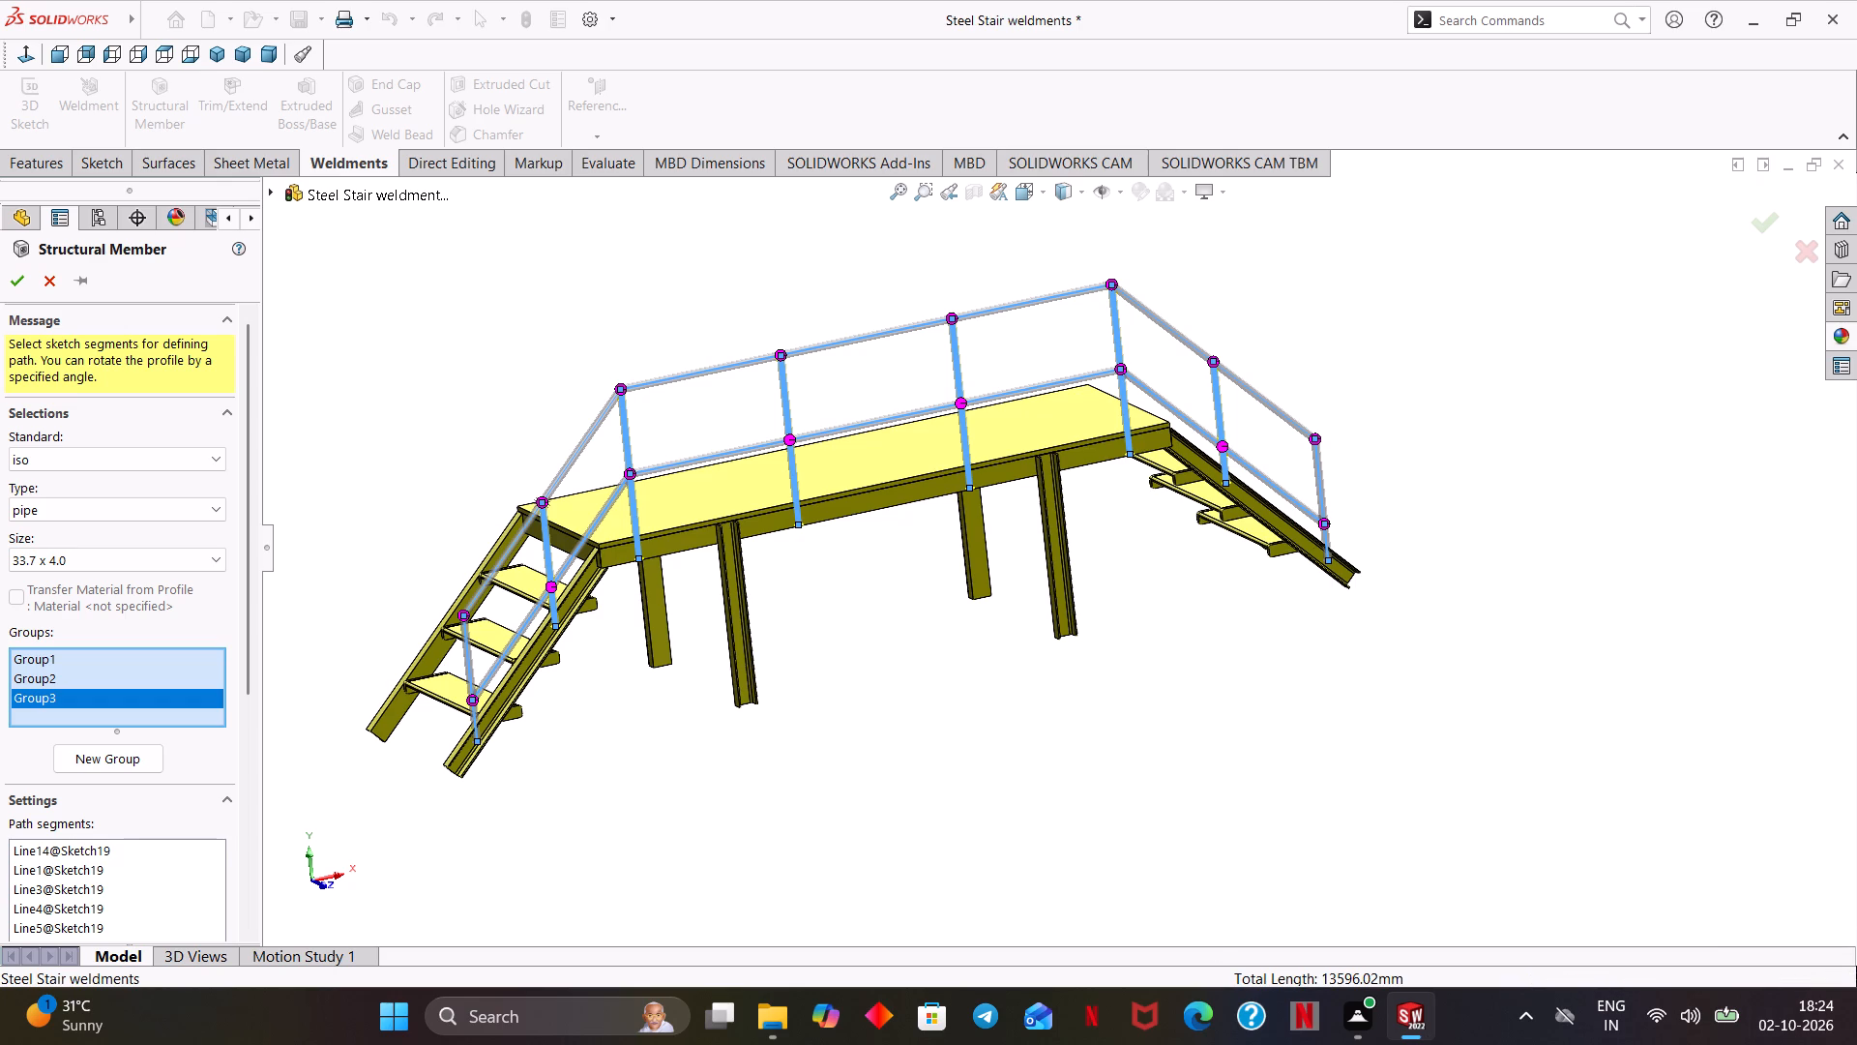
Check the path segments and settings of all three groups and create the ISO 33.7 x 4.0 pipe railing members.
middle_click(885, 770)
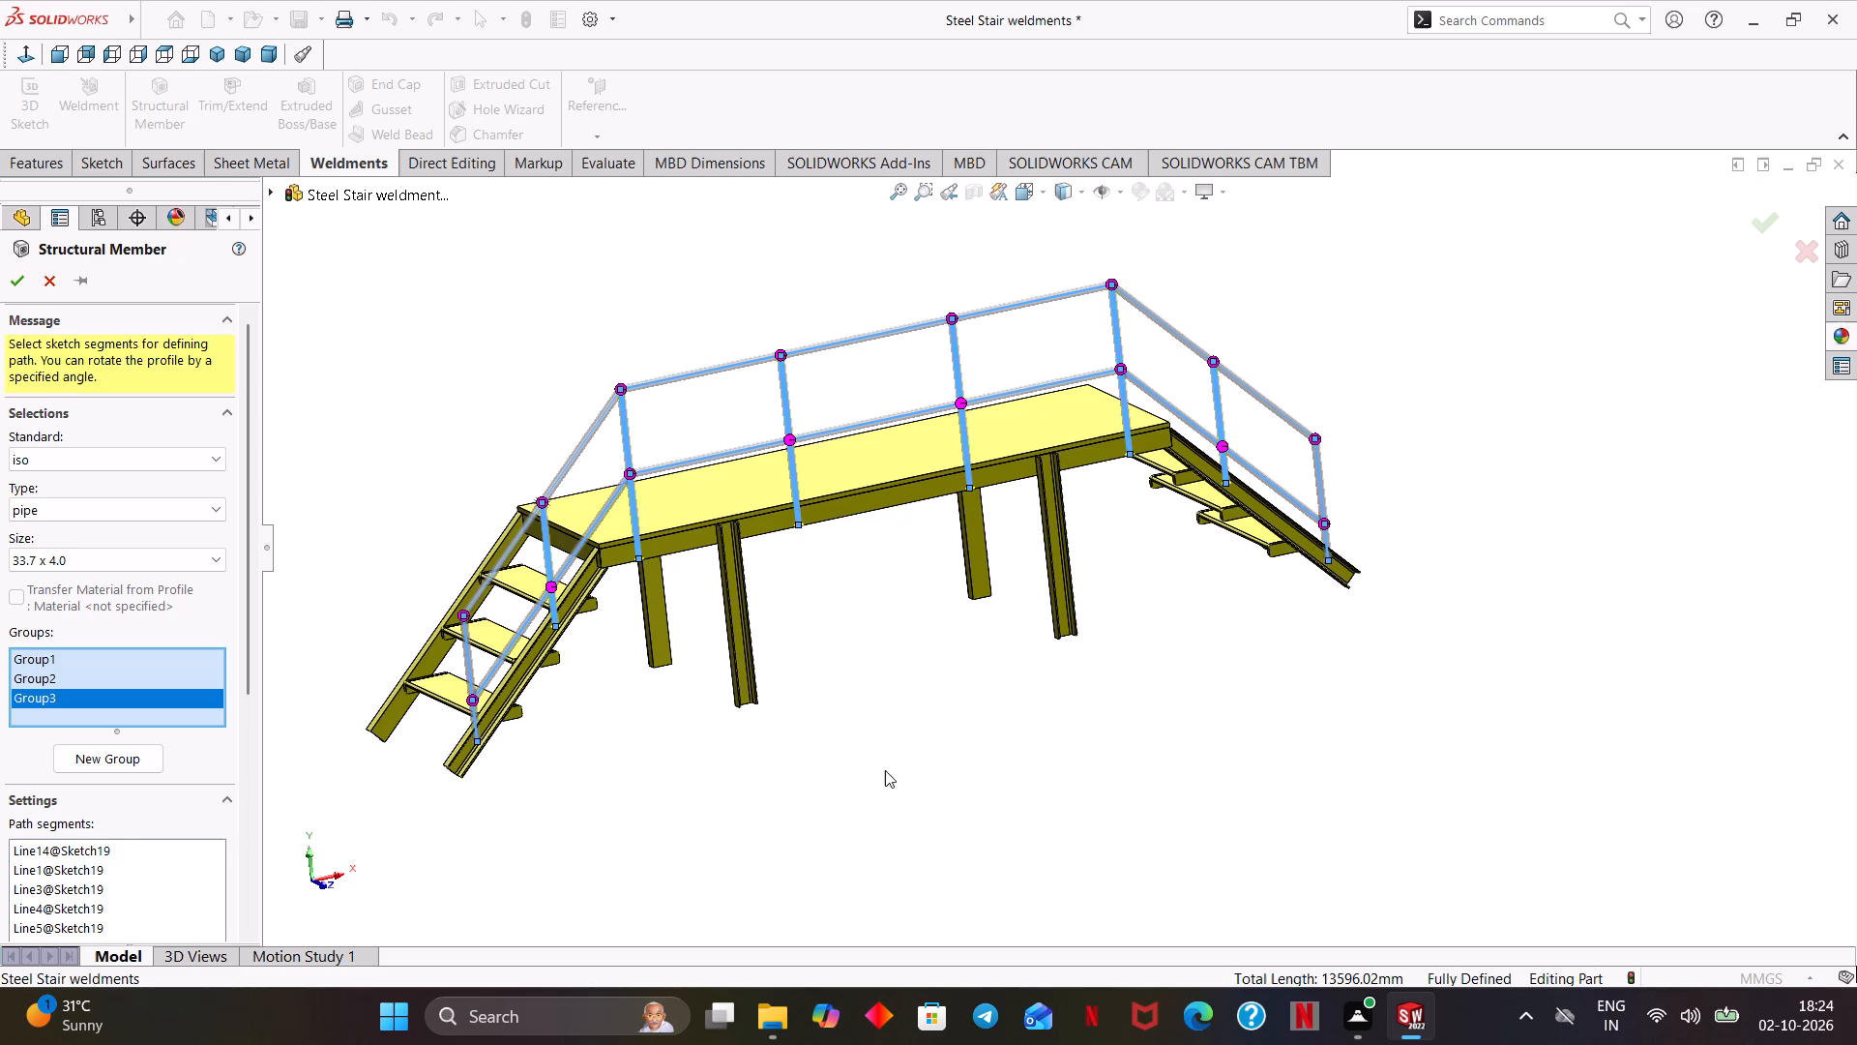
ctrl+middle_drag(895, 759, 1070, 773)
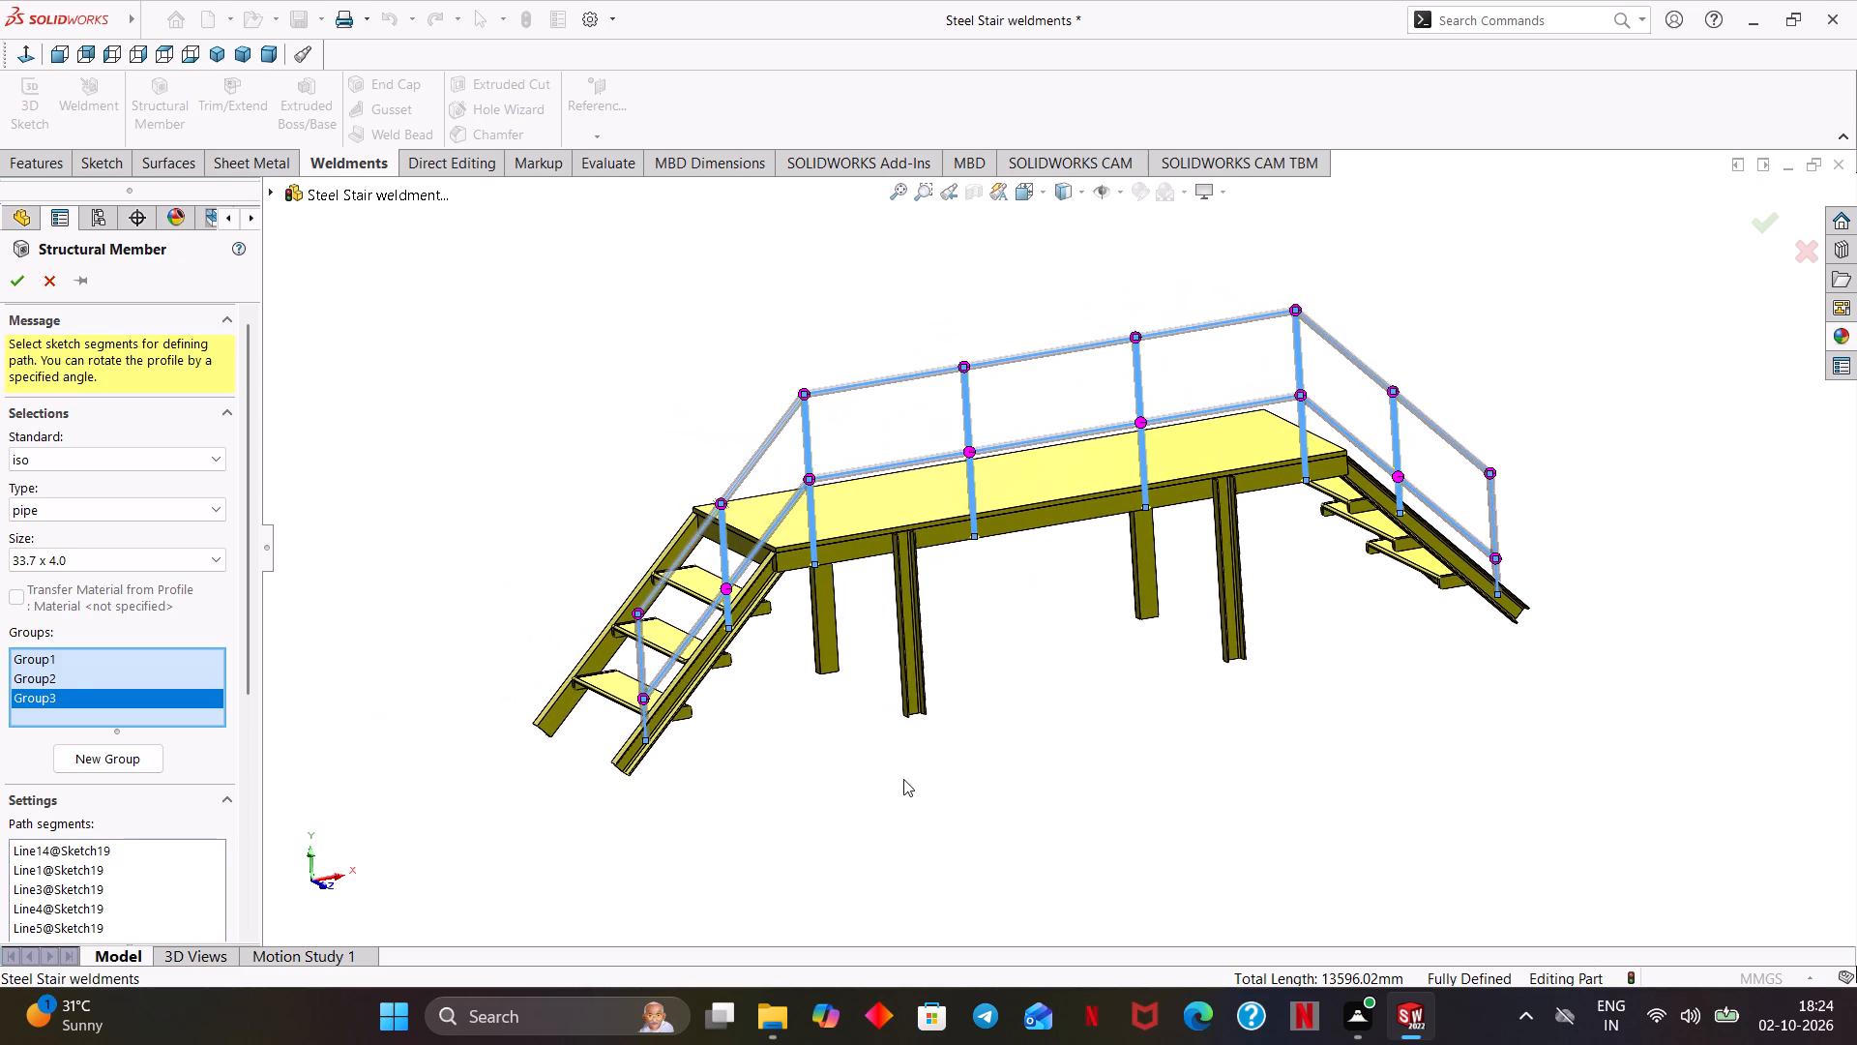
click(76, 661)
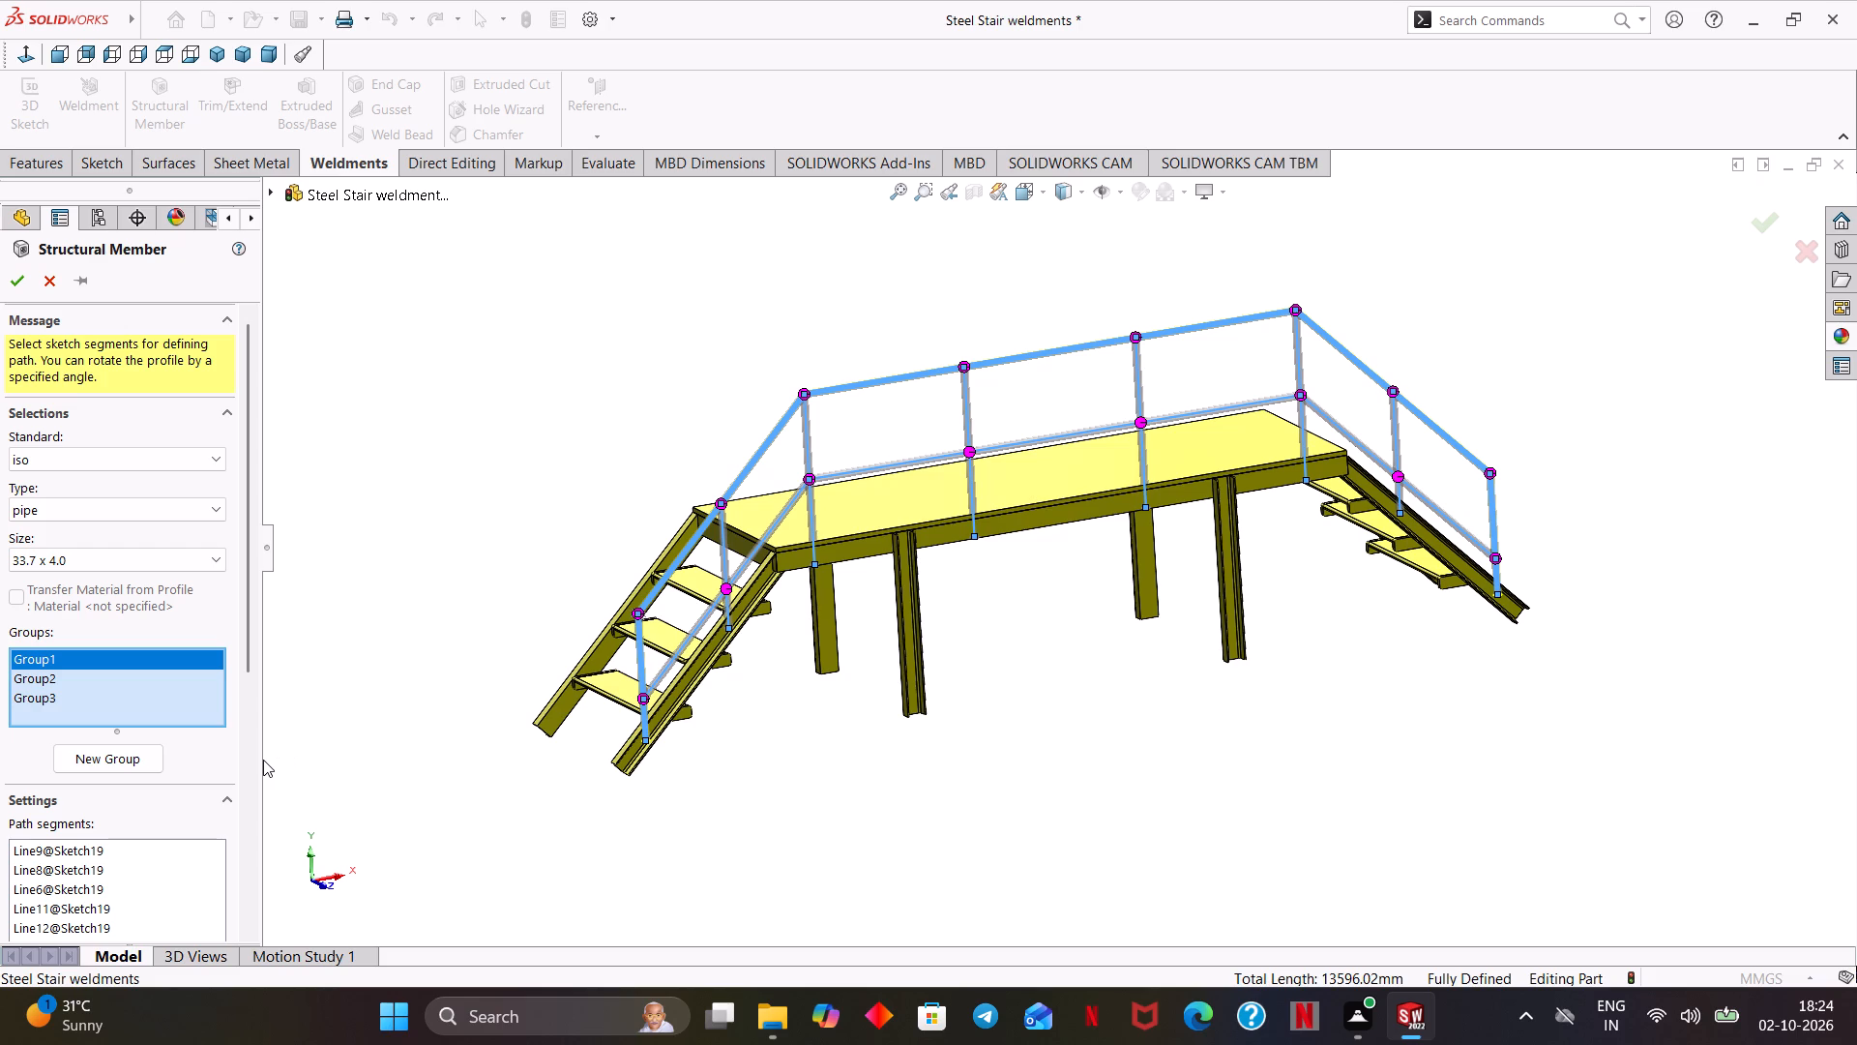
drag(243, 582, 244, 623)
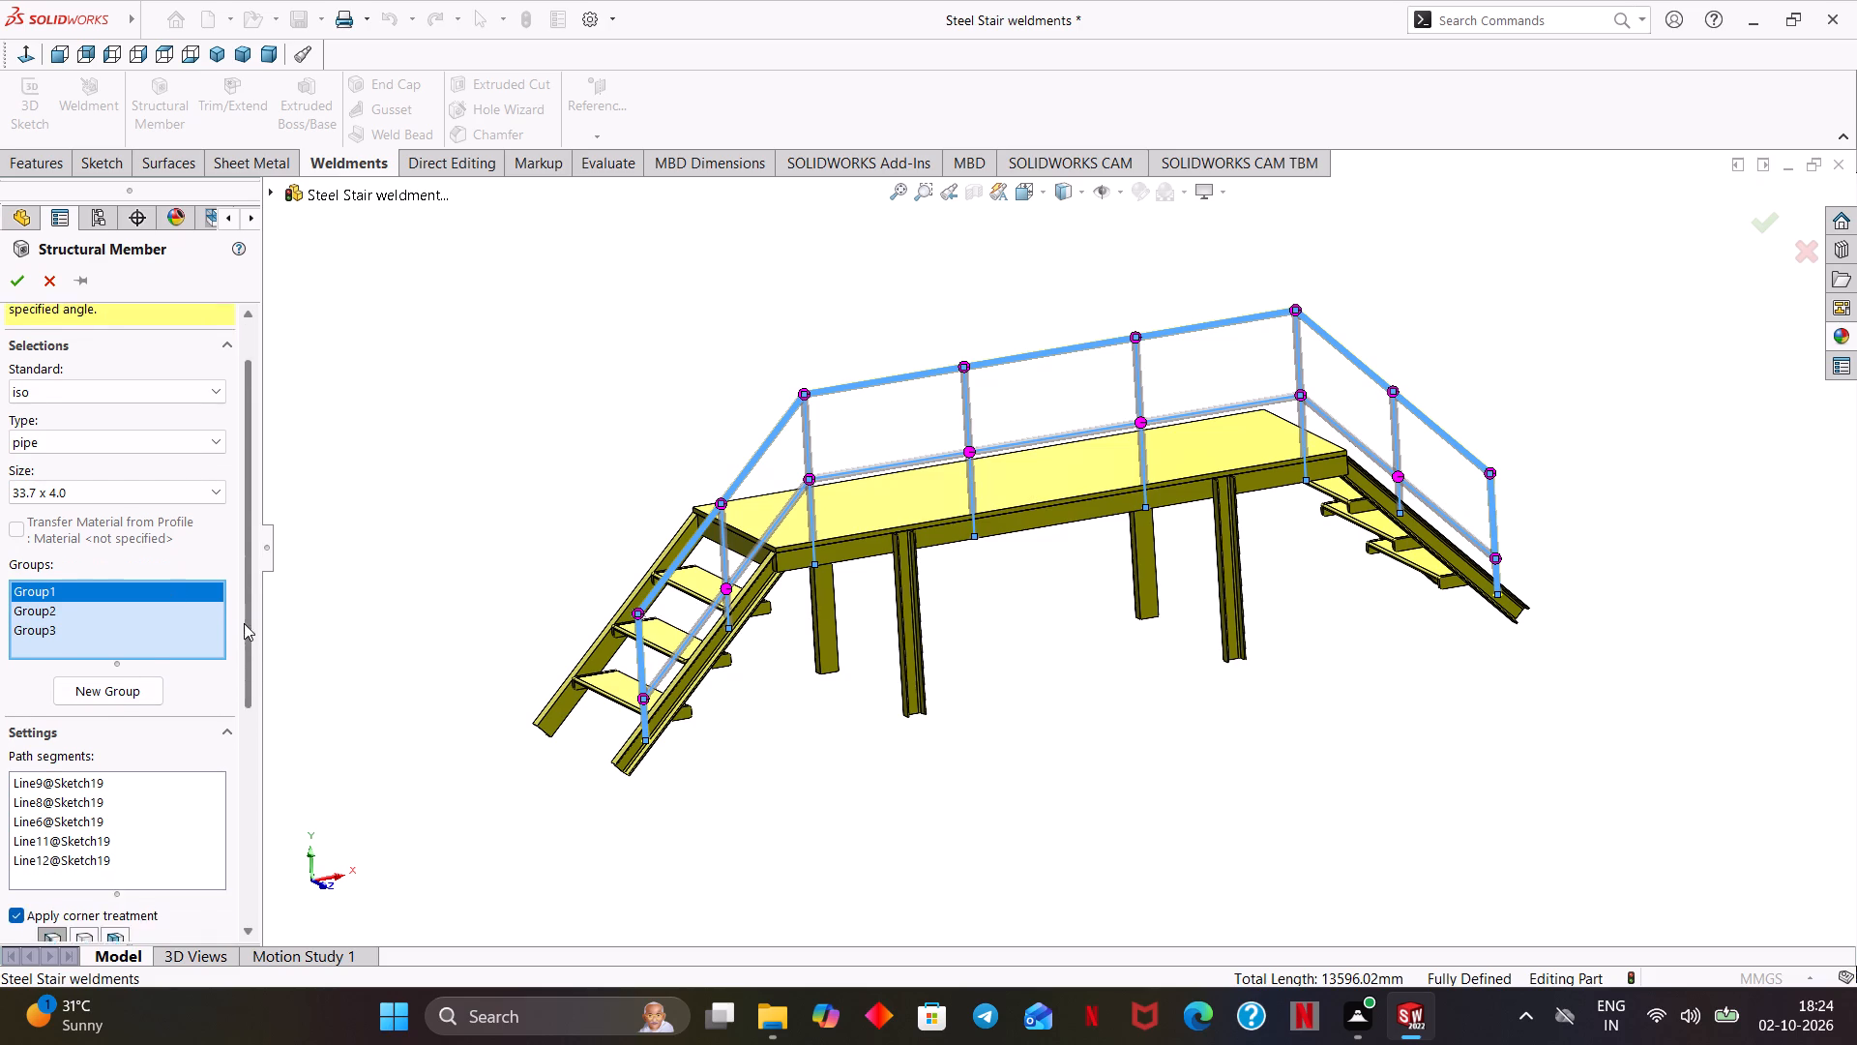
drag(244, 623, 245, 679)
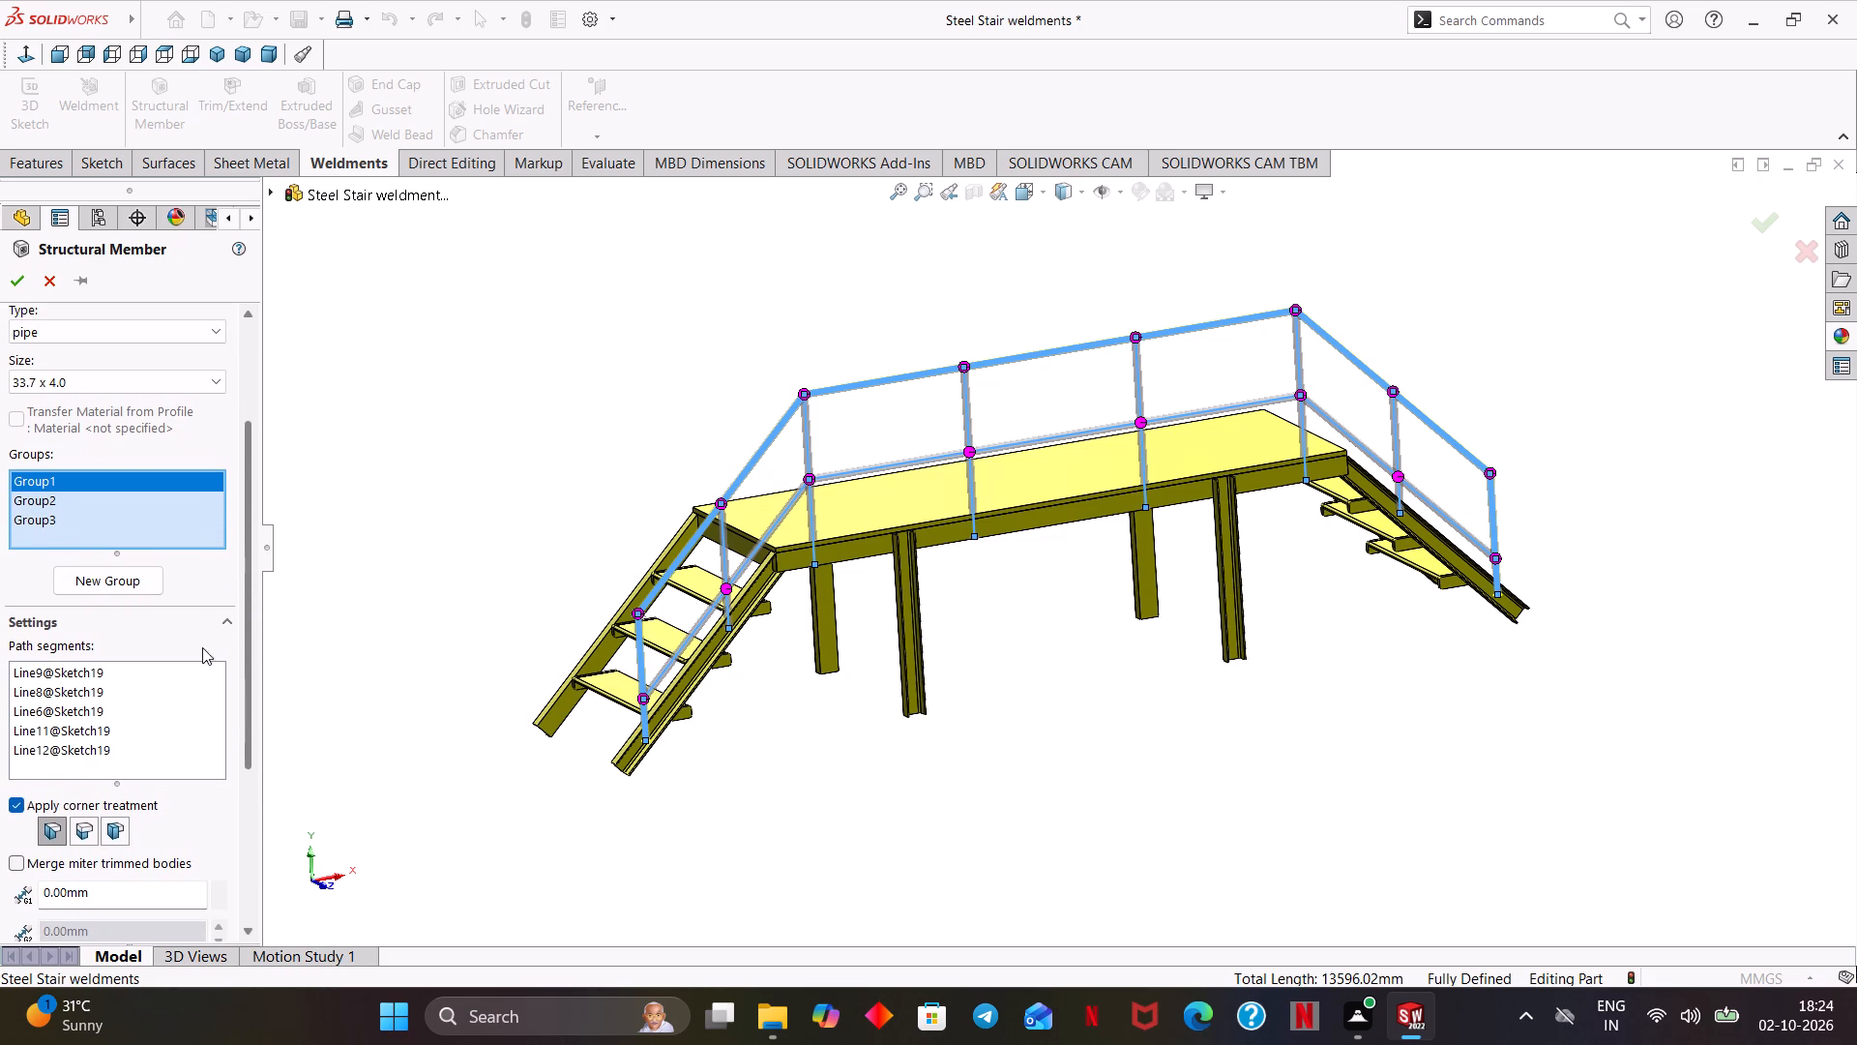
click(64, 495)
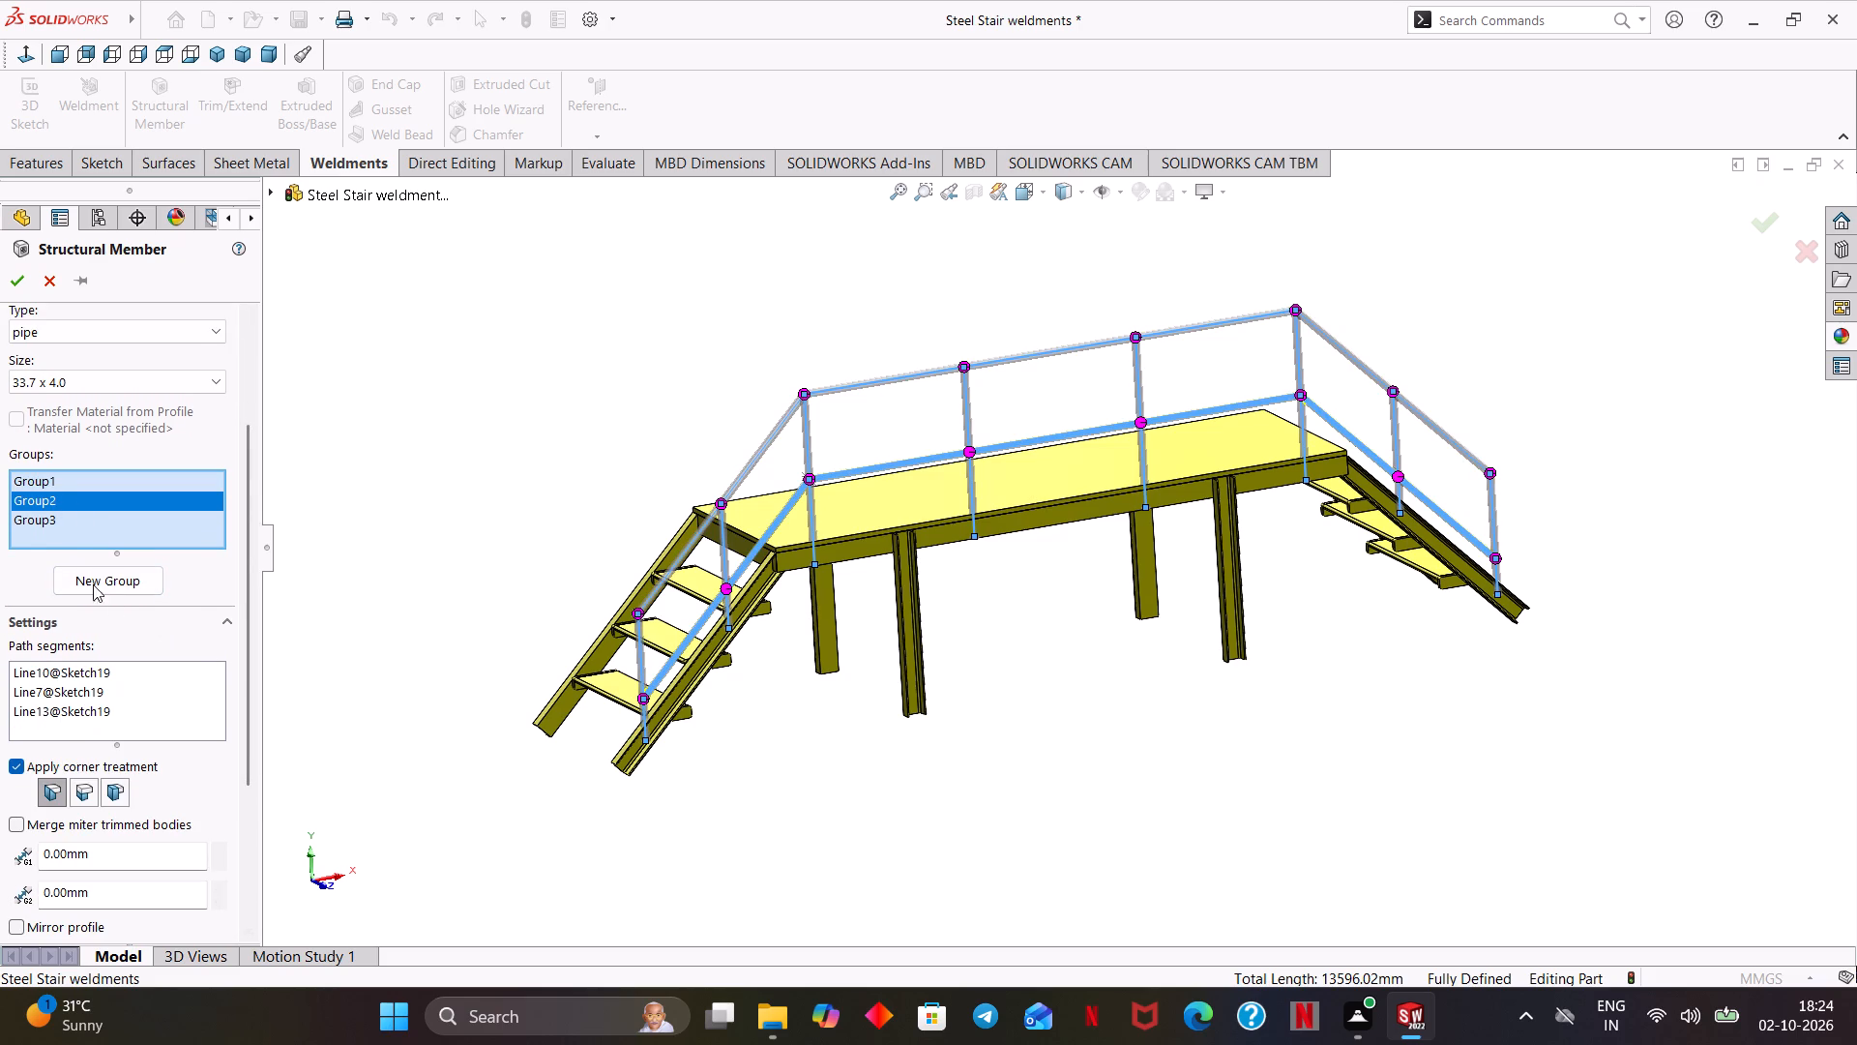
click(73, 526)
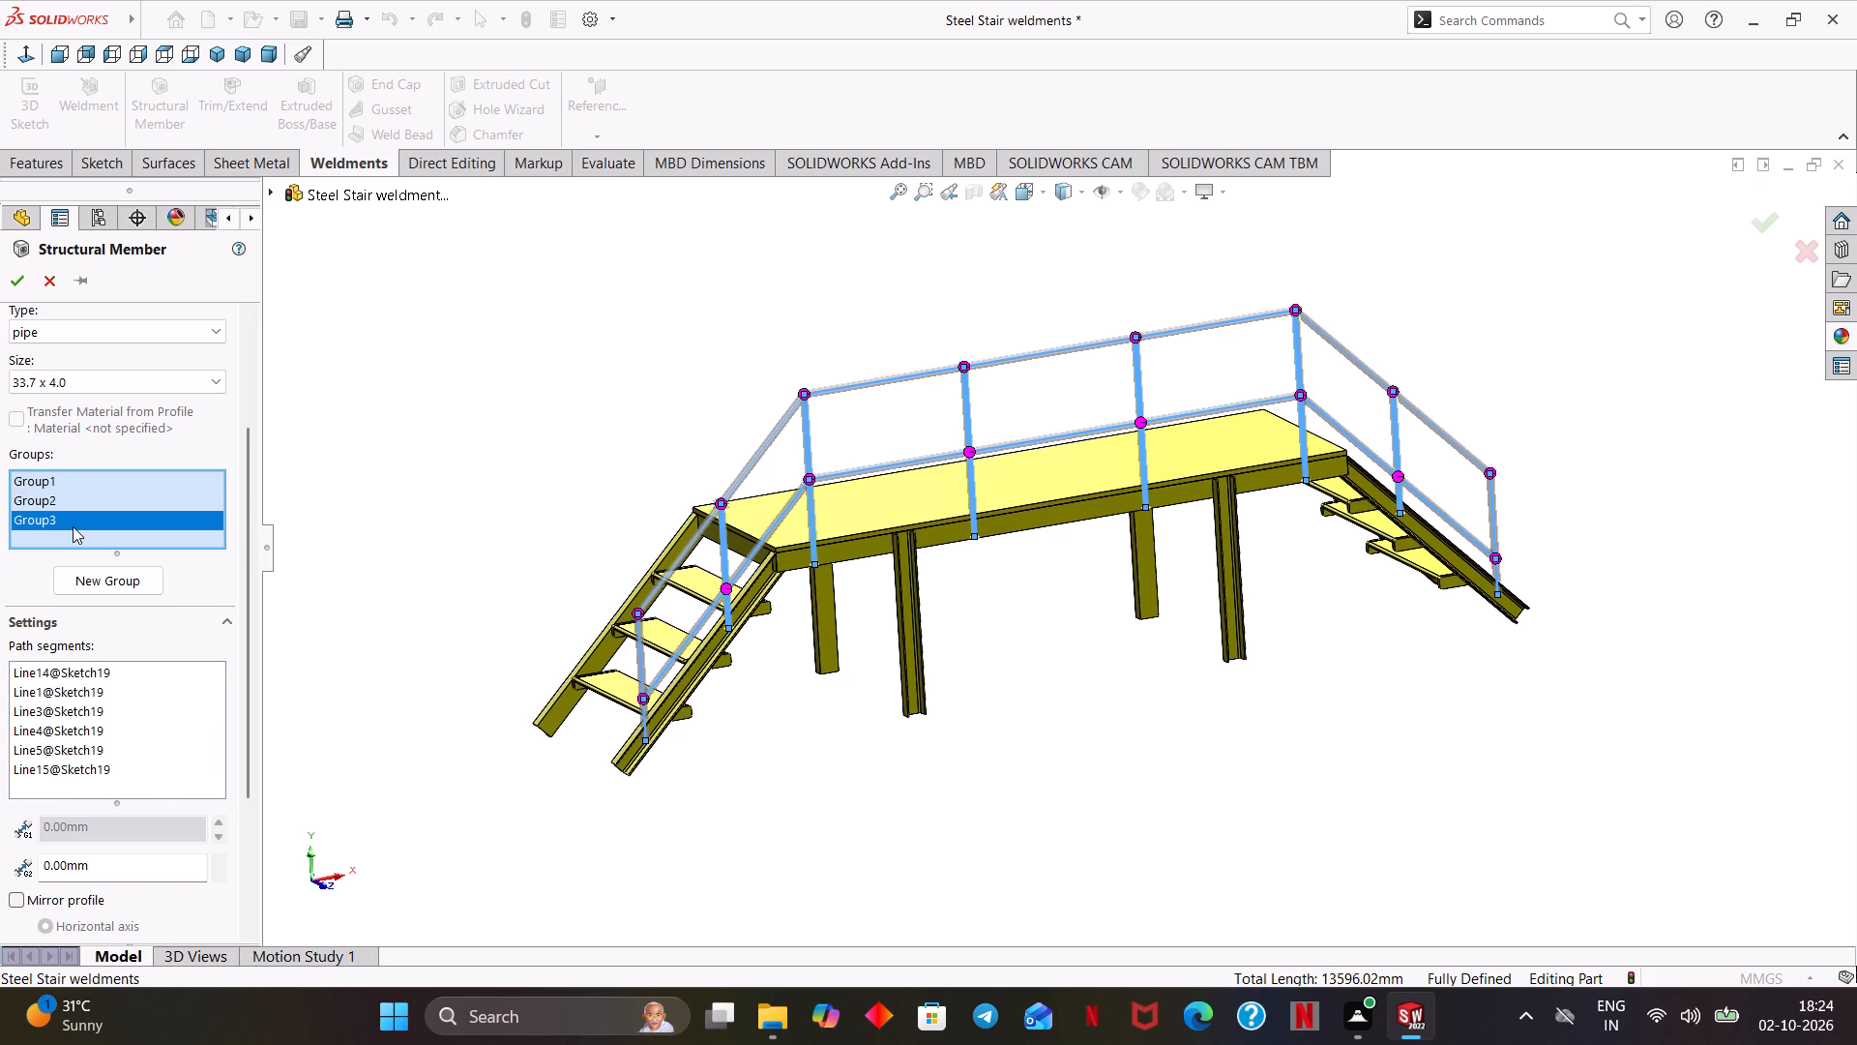
drag(255, 597, 254, 675)
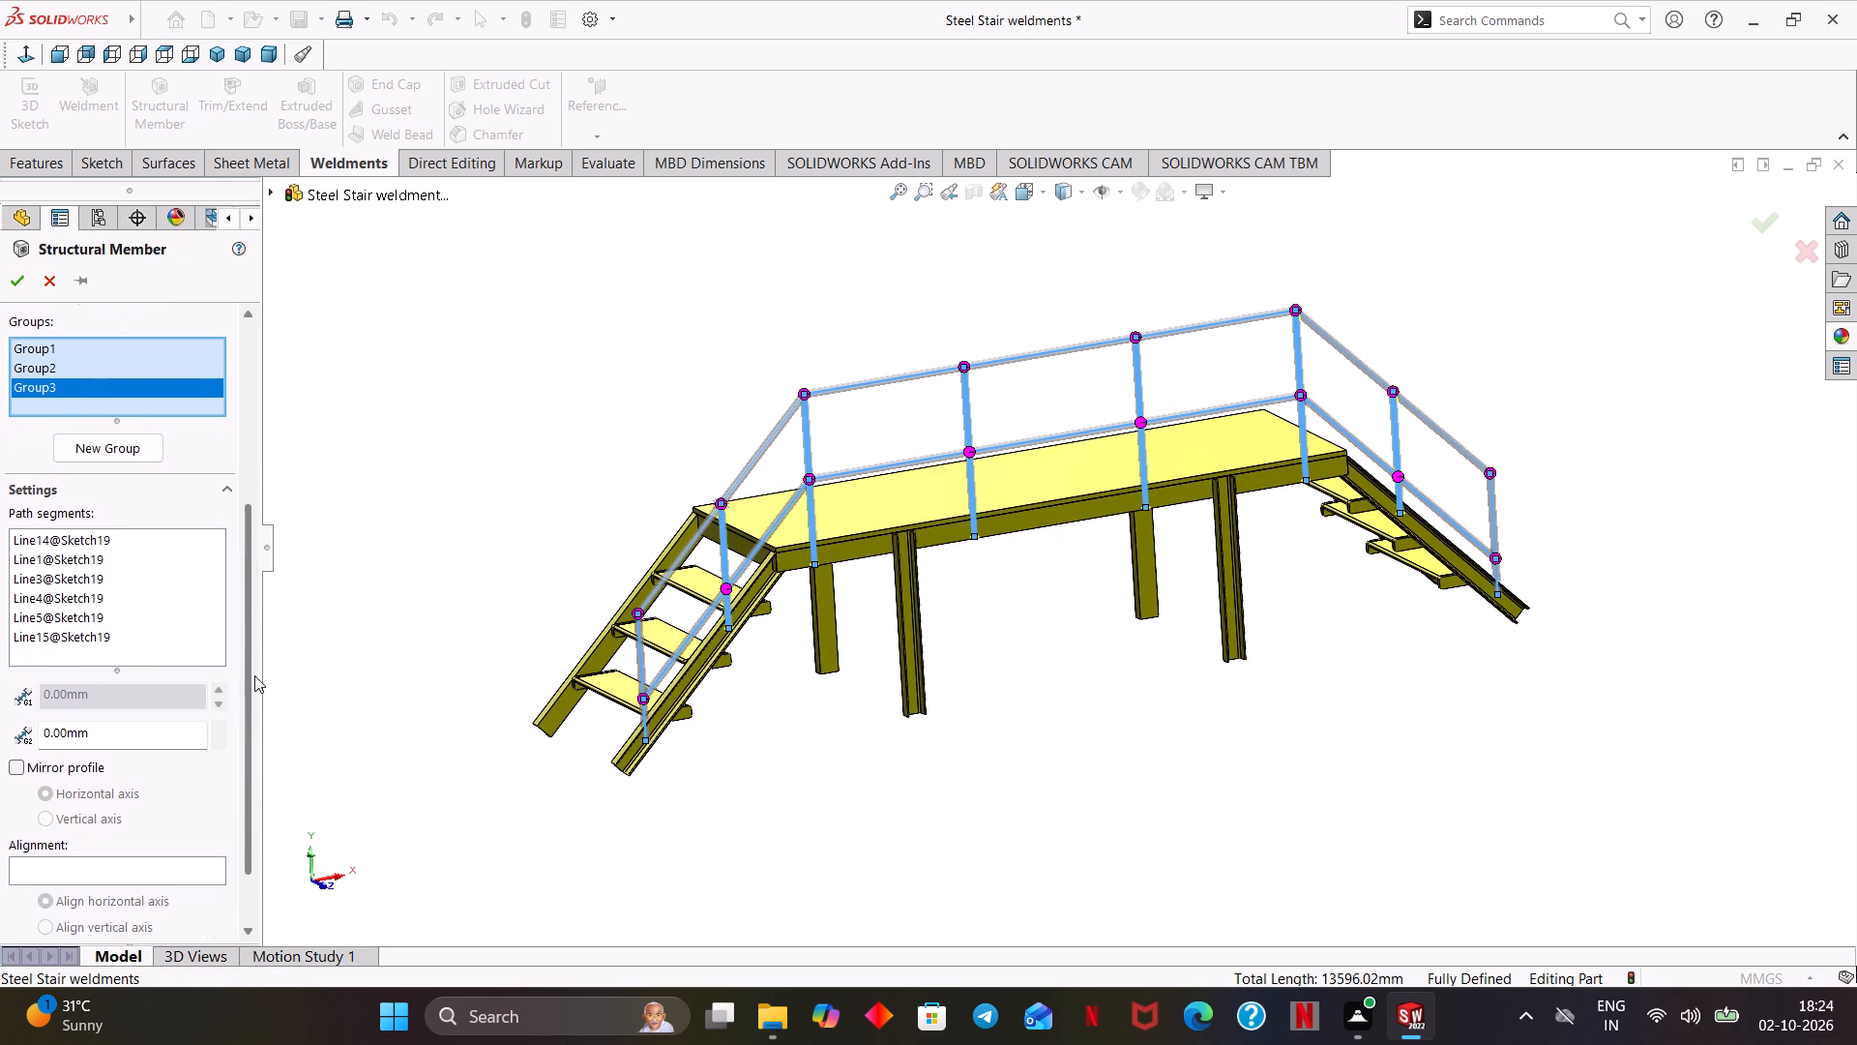
drag(254, 675, 247, 773)
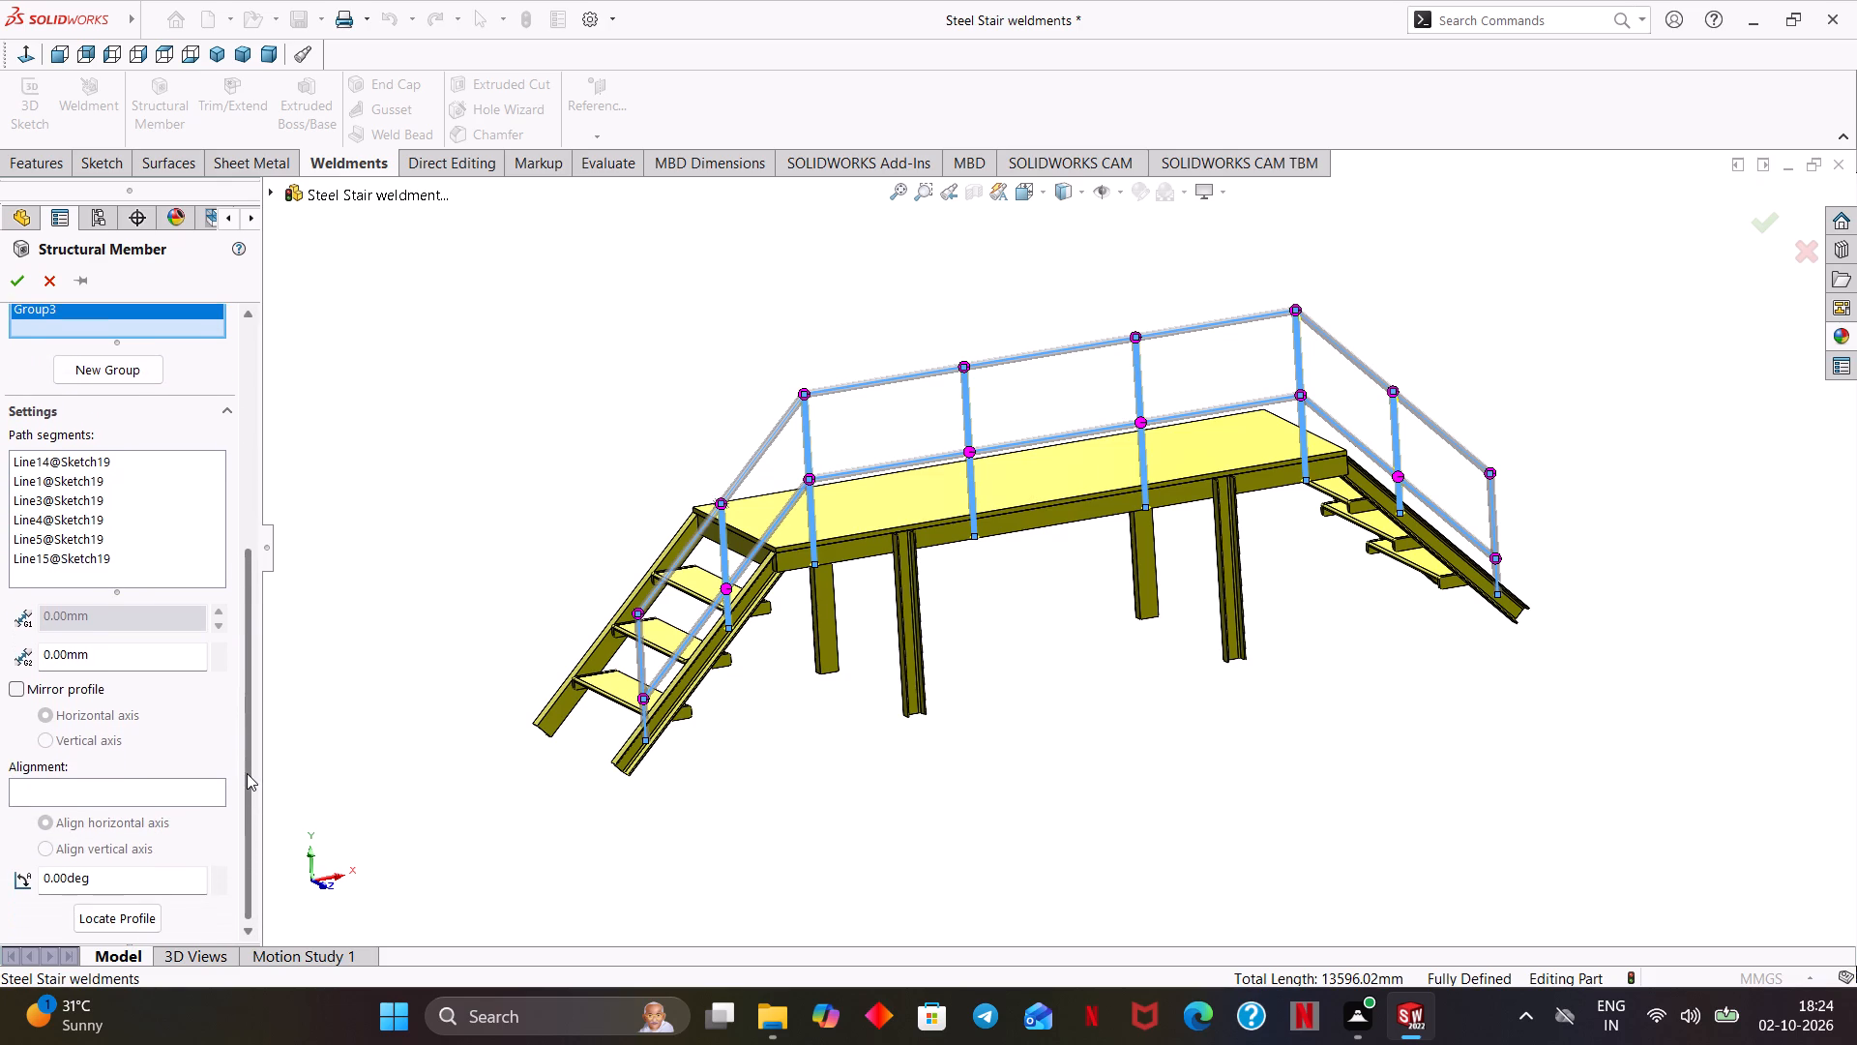
drag(247, 773, 256, 572)
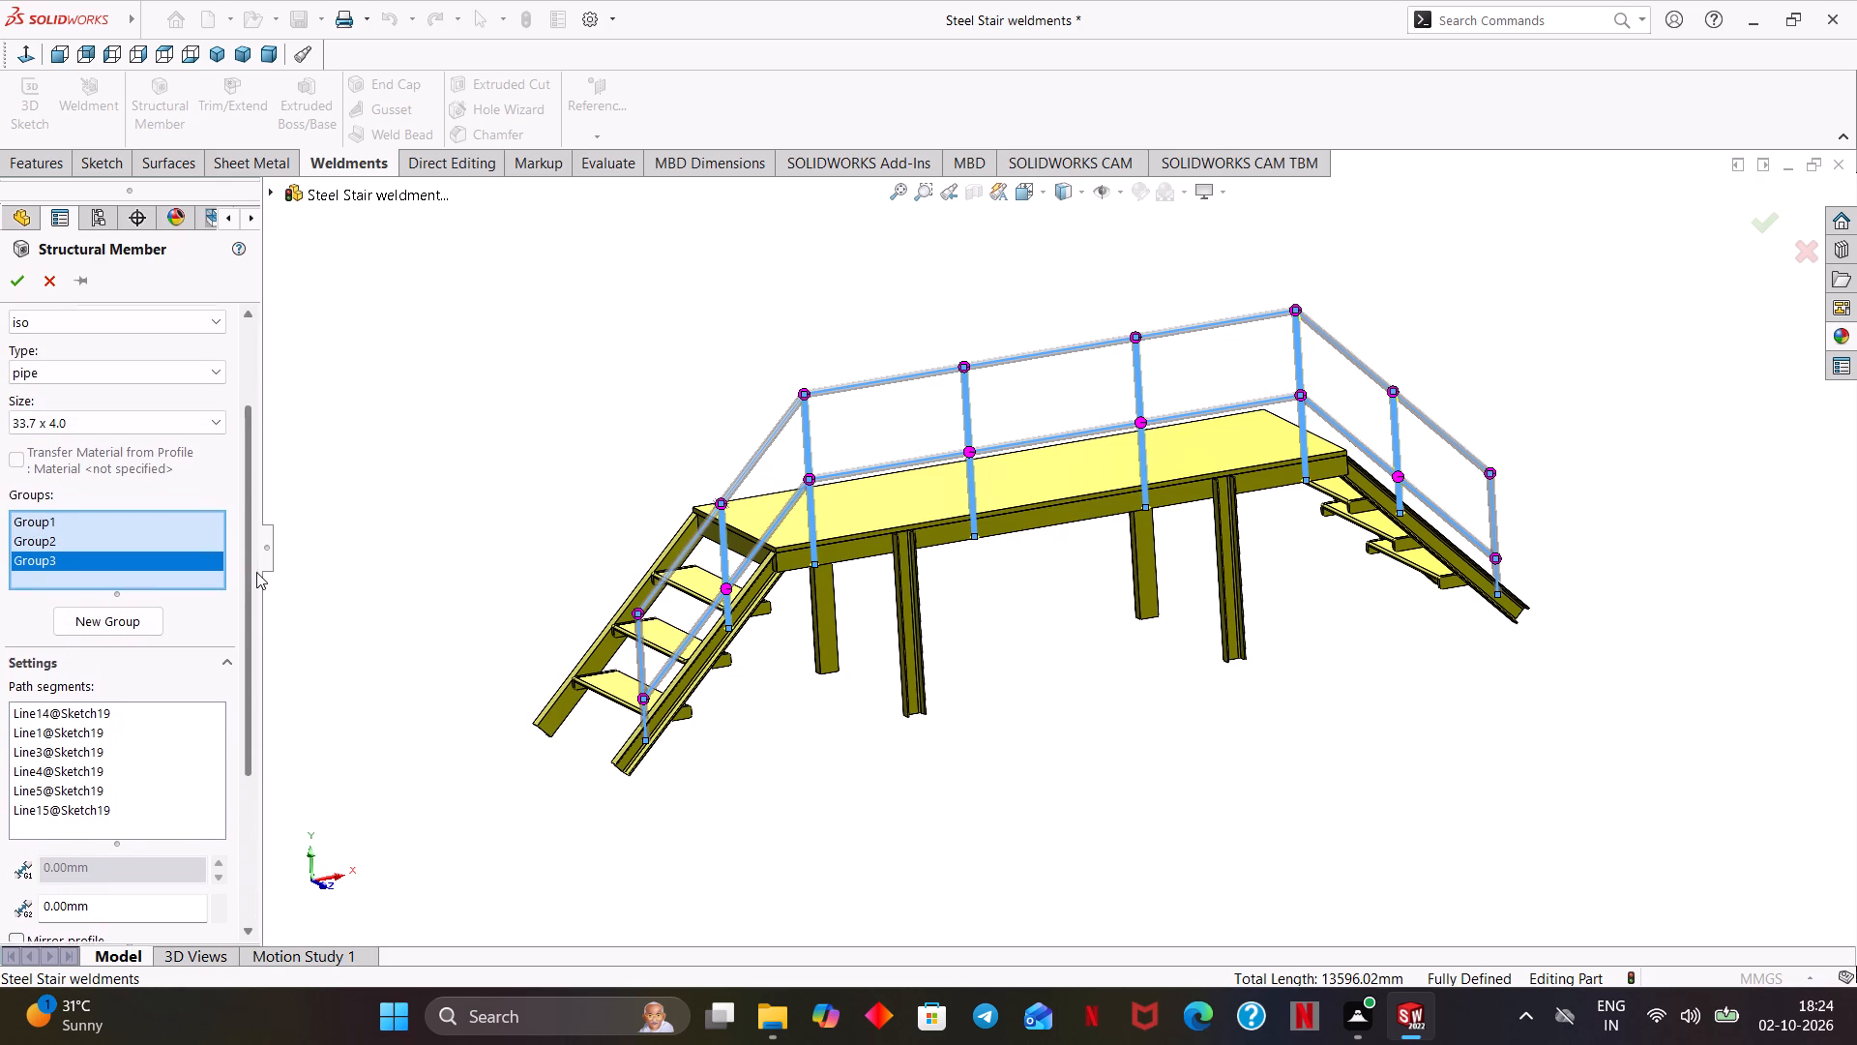
drag(256, 572, 256, 571)
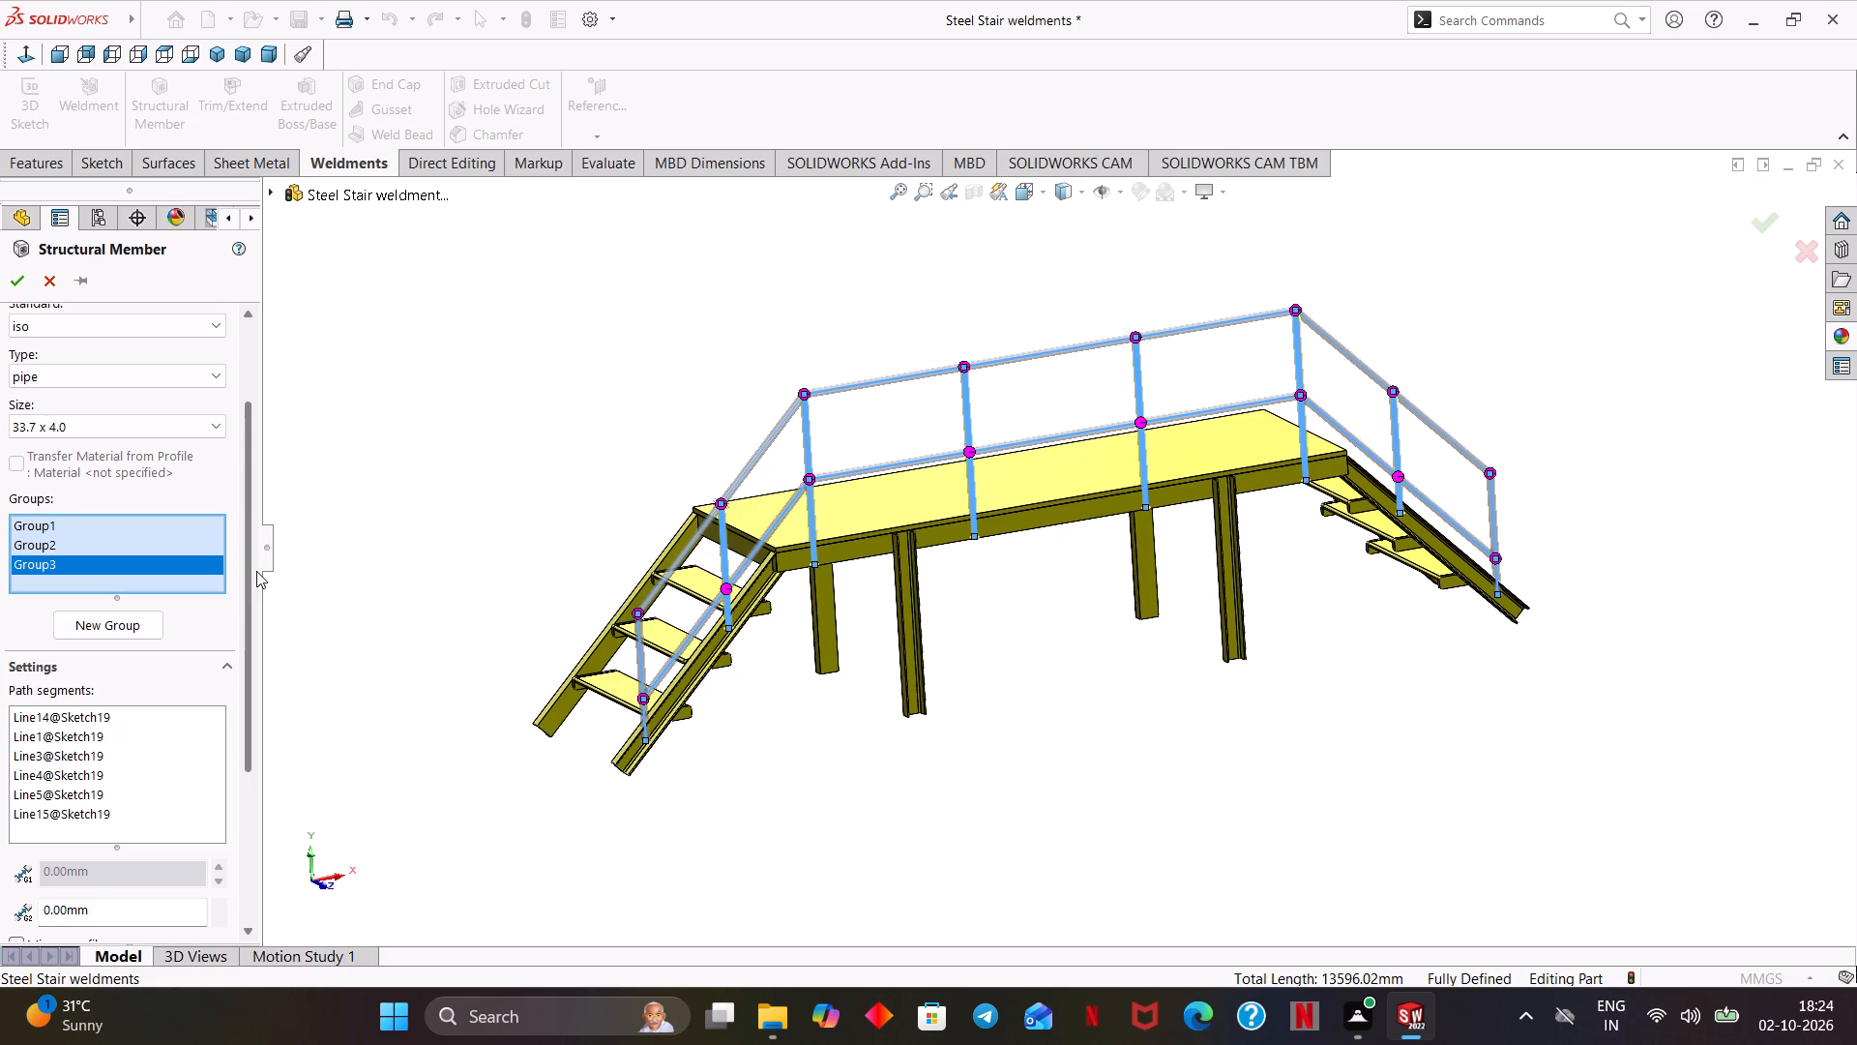
click(17, 280)
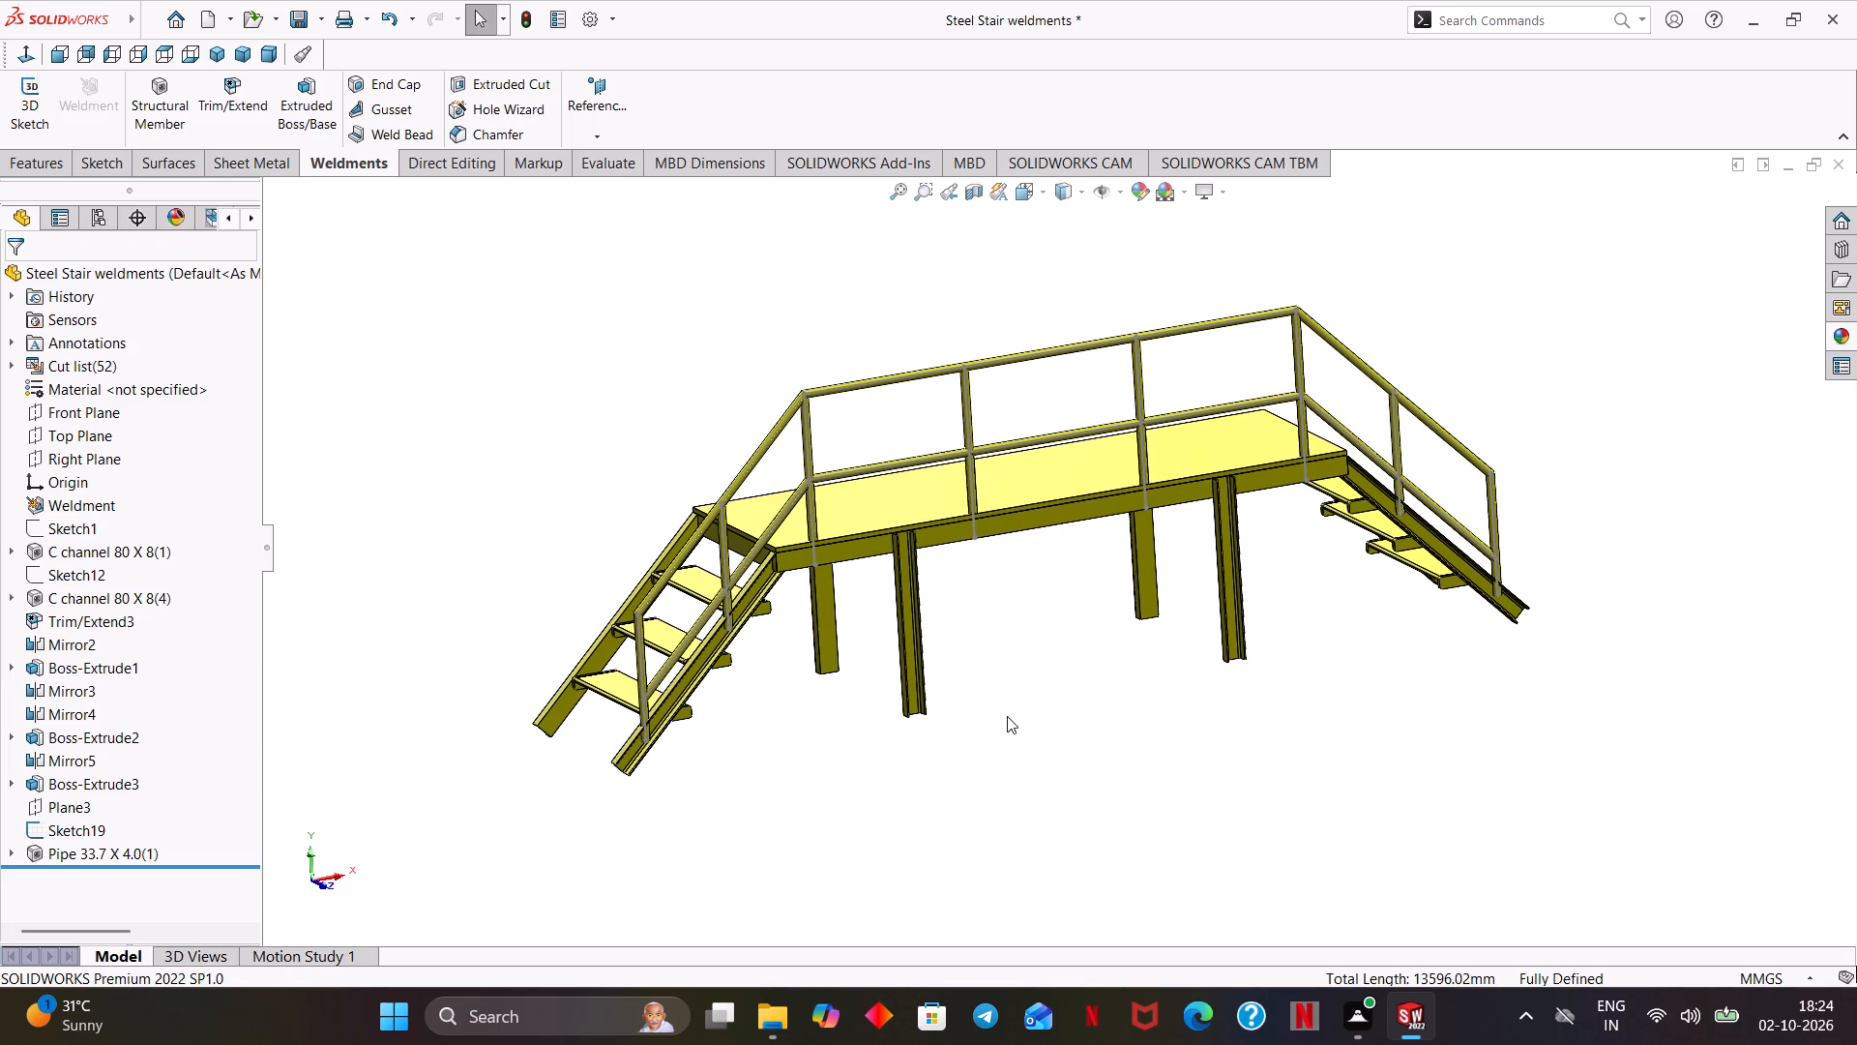
Examine the finished pipe railing and how its post feet meet the stair stringer and platform channel.
scroll(1007, 716, down, 1)
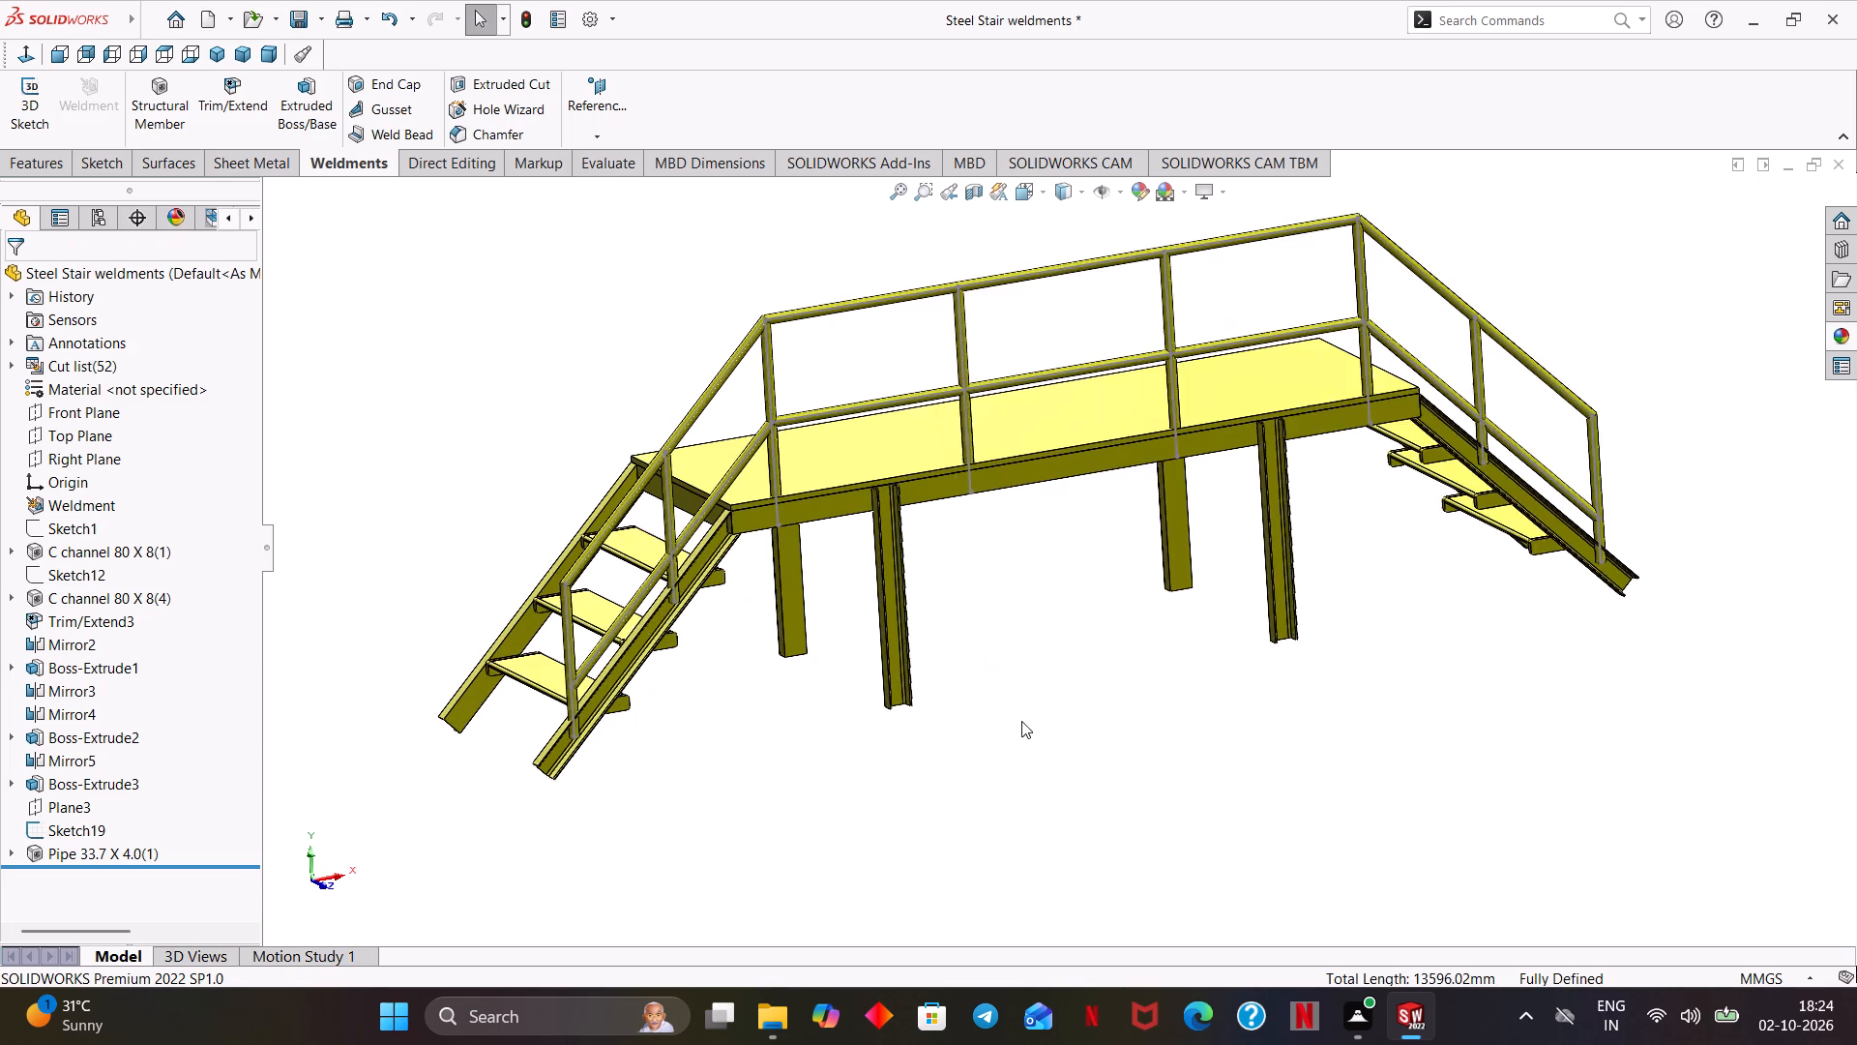
scroll(1021, 721, down, 1)
middle_drag(1030, 723, 1049, 719)
middle_drag(1049, 719, 1023, 666)
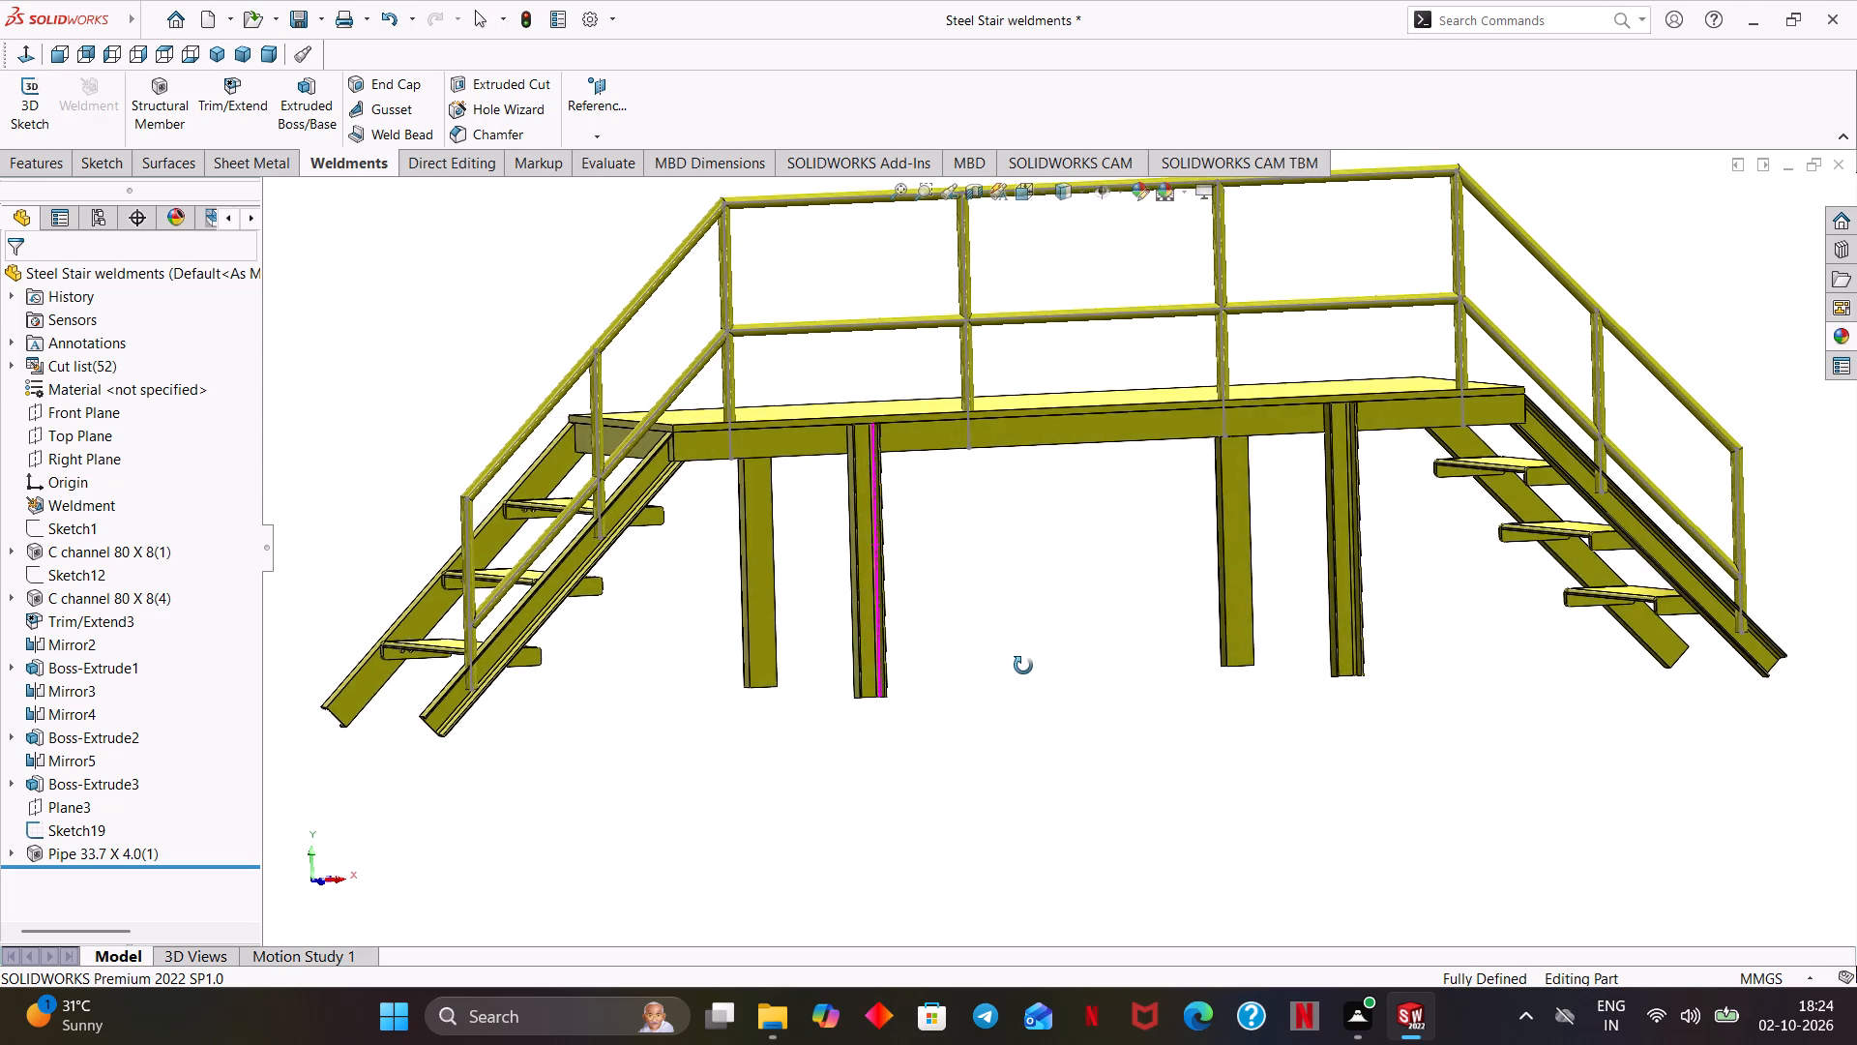
middle_drag(1023, 666, 1096, 654)
scroll(821, 727, down, 3)
middle_drag(801, 728, 780, 741)
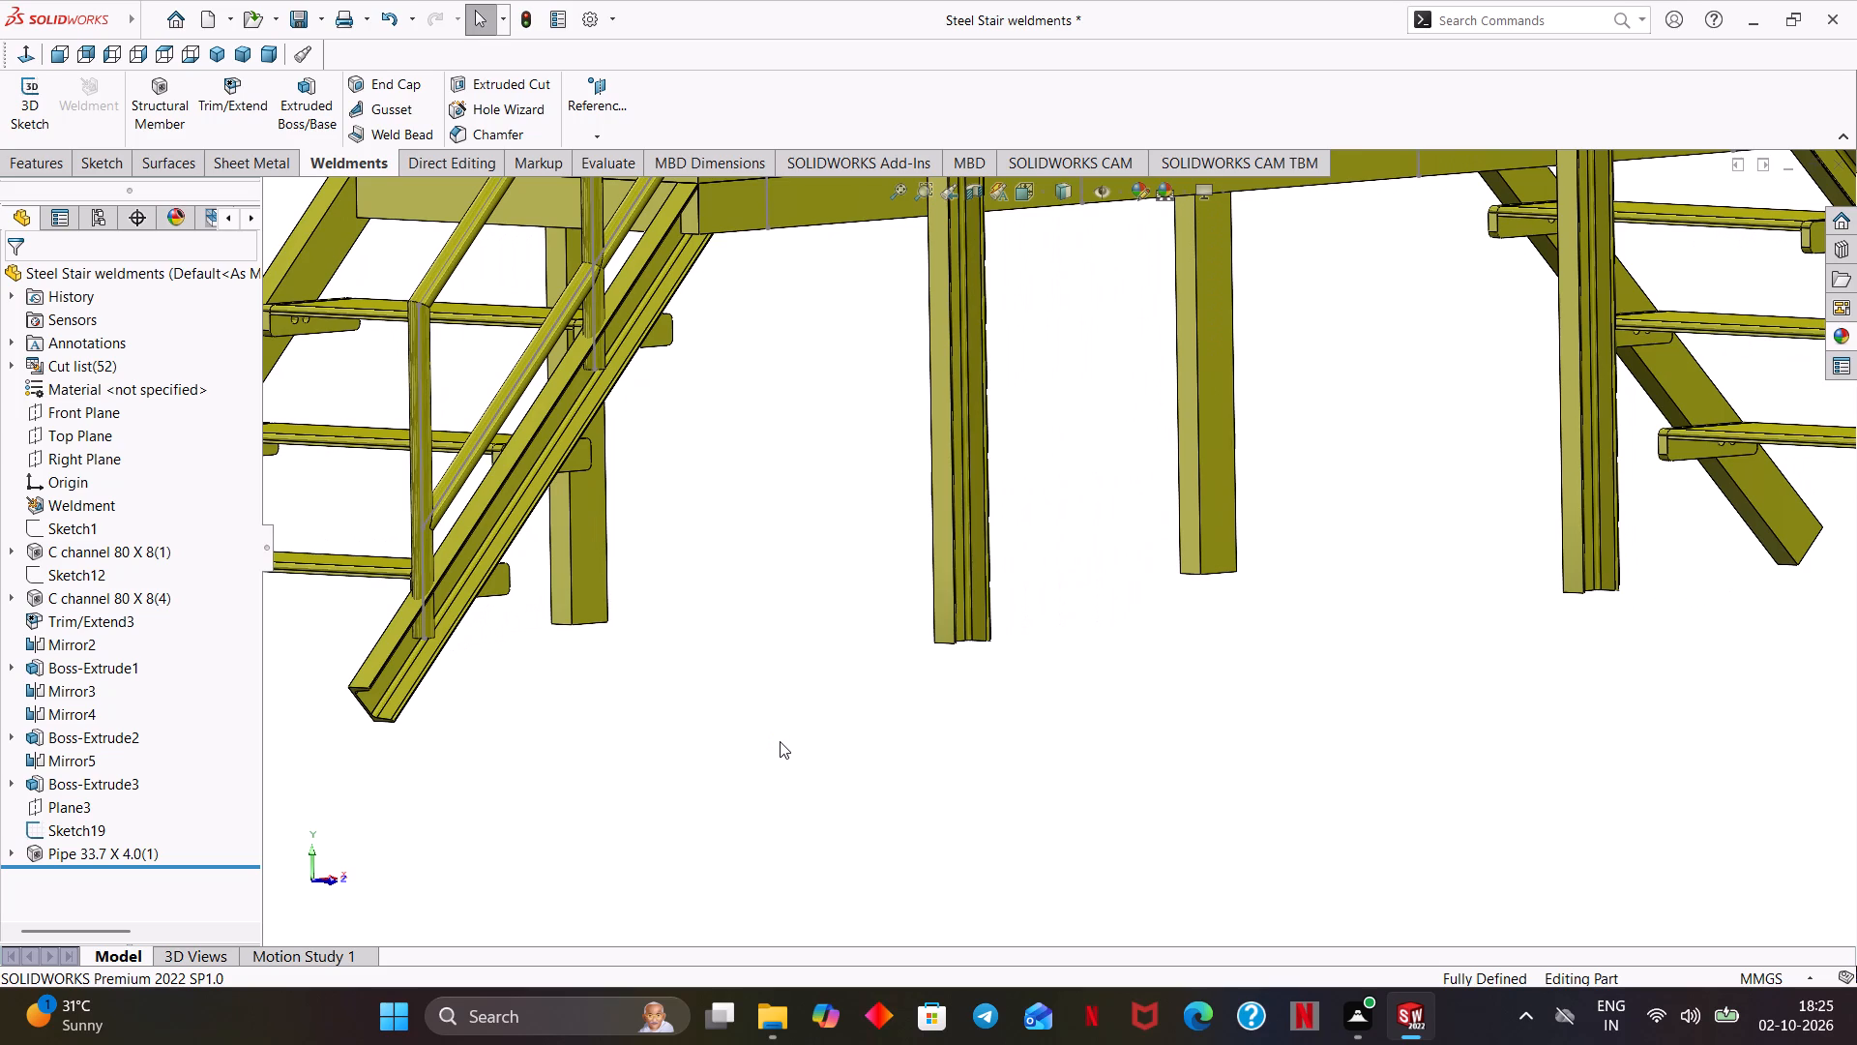
scroll(780, 741, down, 1)
middle_drag(1158, 744, 1153, 739)
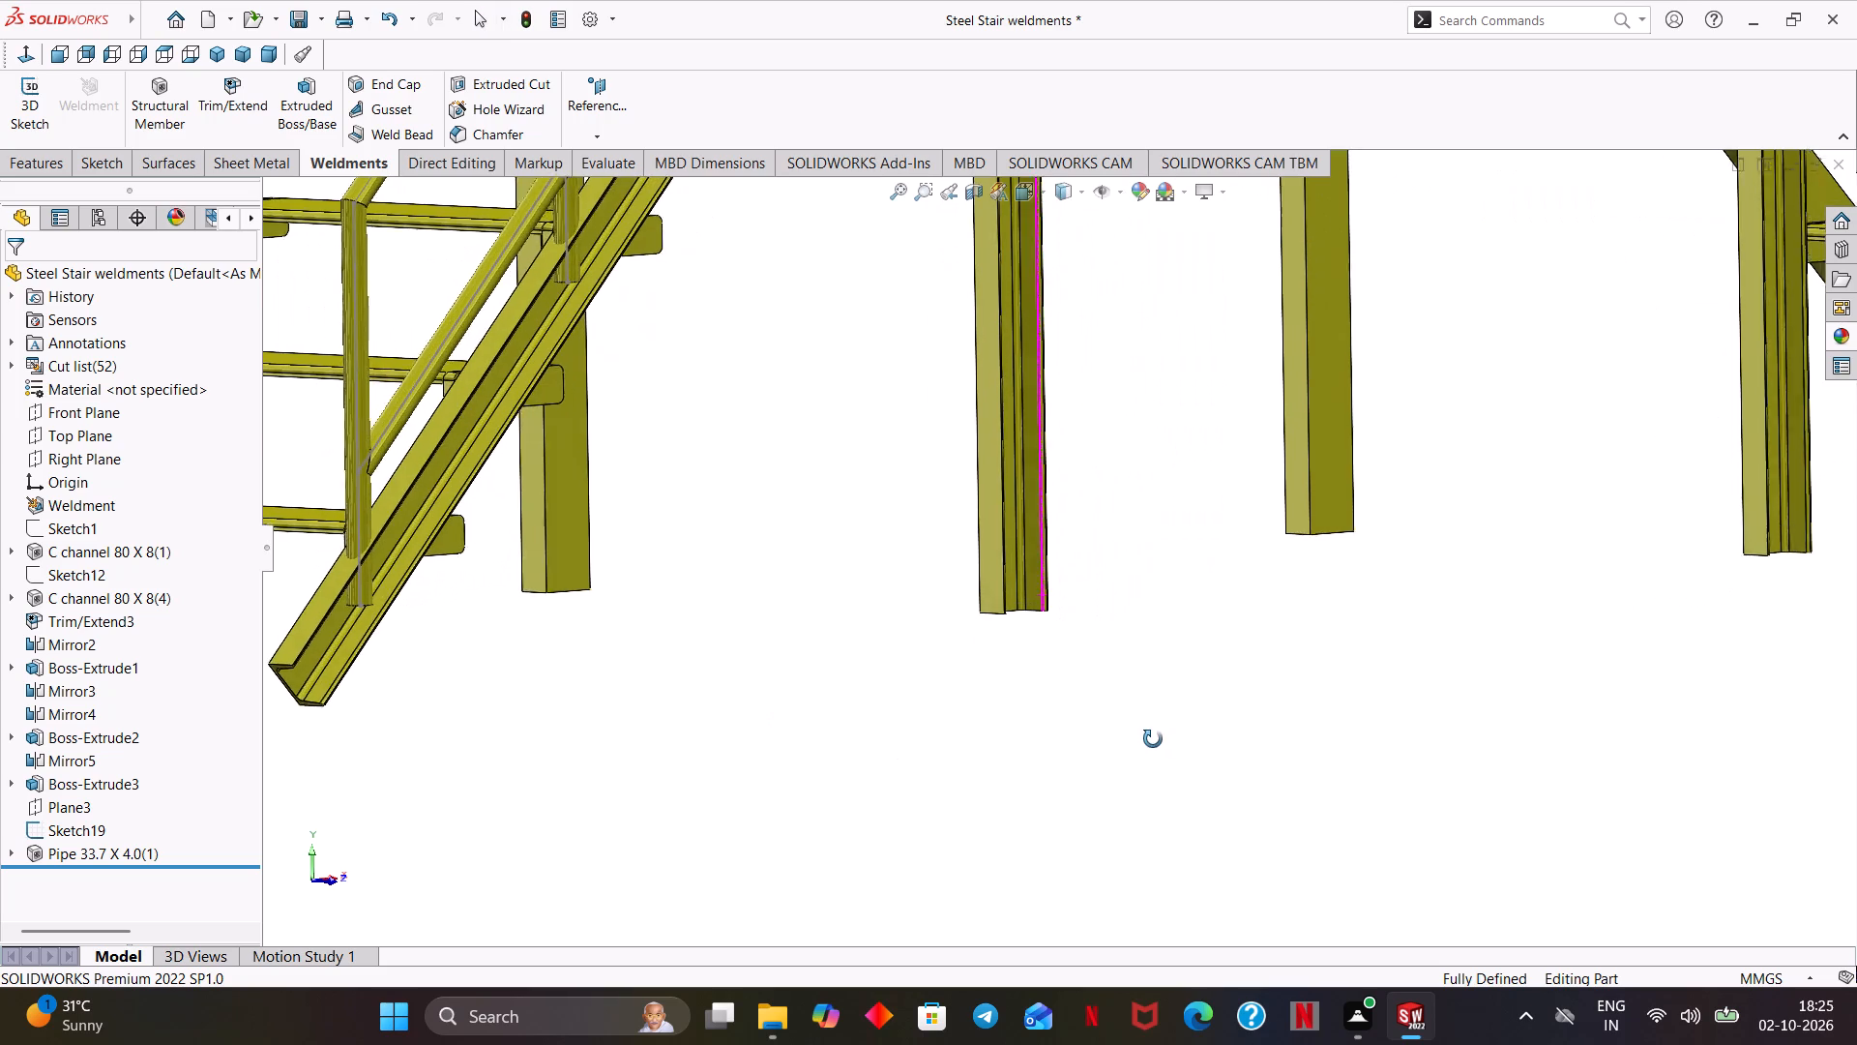
middle_drag(1153, 739, 1129, 739)
scroll(811, 669, up, 1)
ctrl+middle_drag(801, 674, 1074, 749)
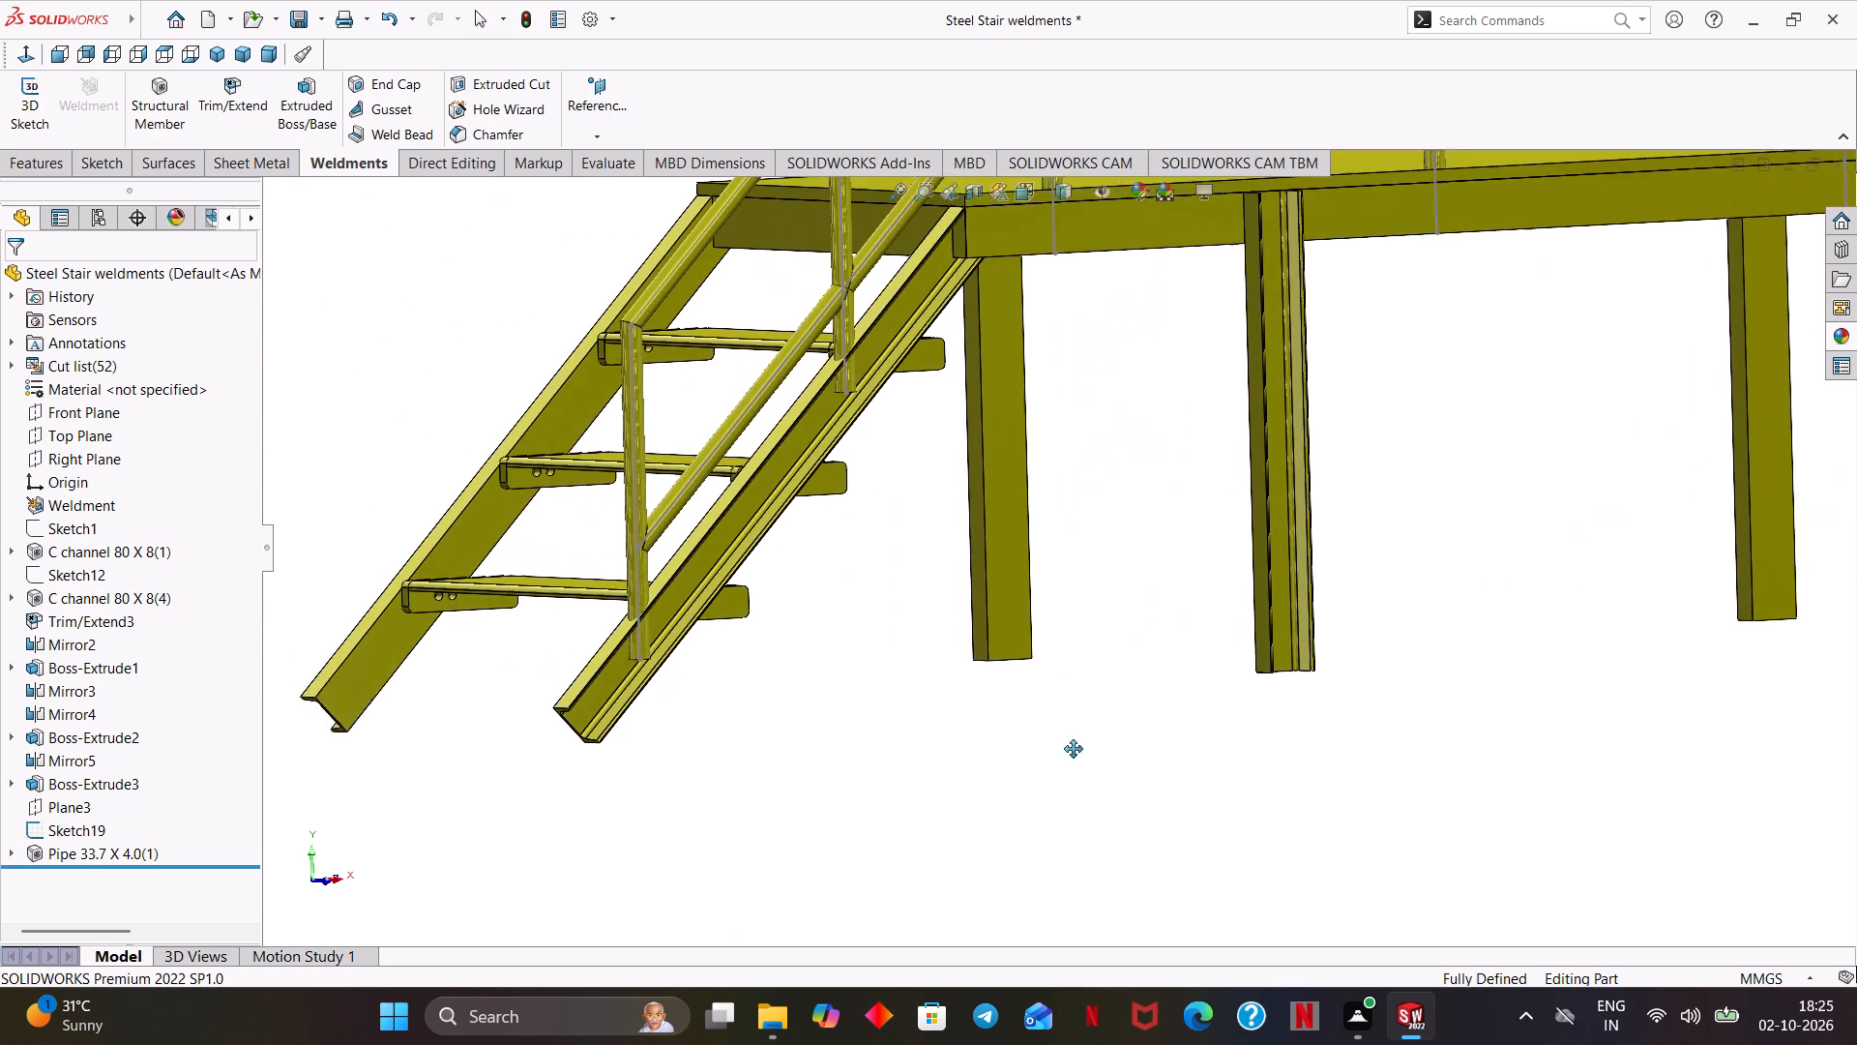
ctrl+middle_drag(1074, 749, 1109, 772)
middle_drag(1025, 804, 990, 824)
In Trim/Extend, select one stair's end post and the lower segment of its intermediate post as bodies to be trimmed.
click(232, 109)
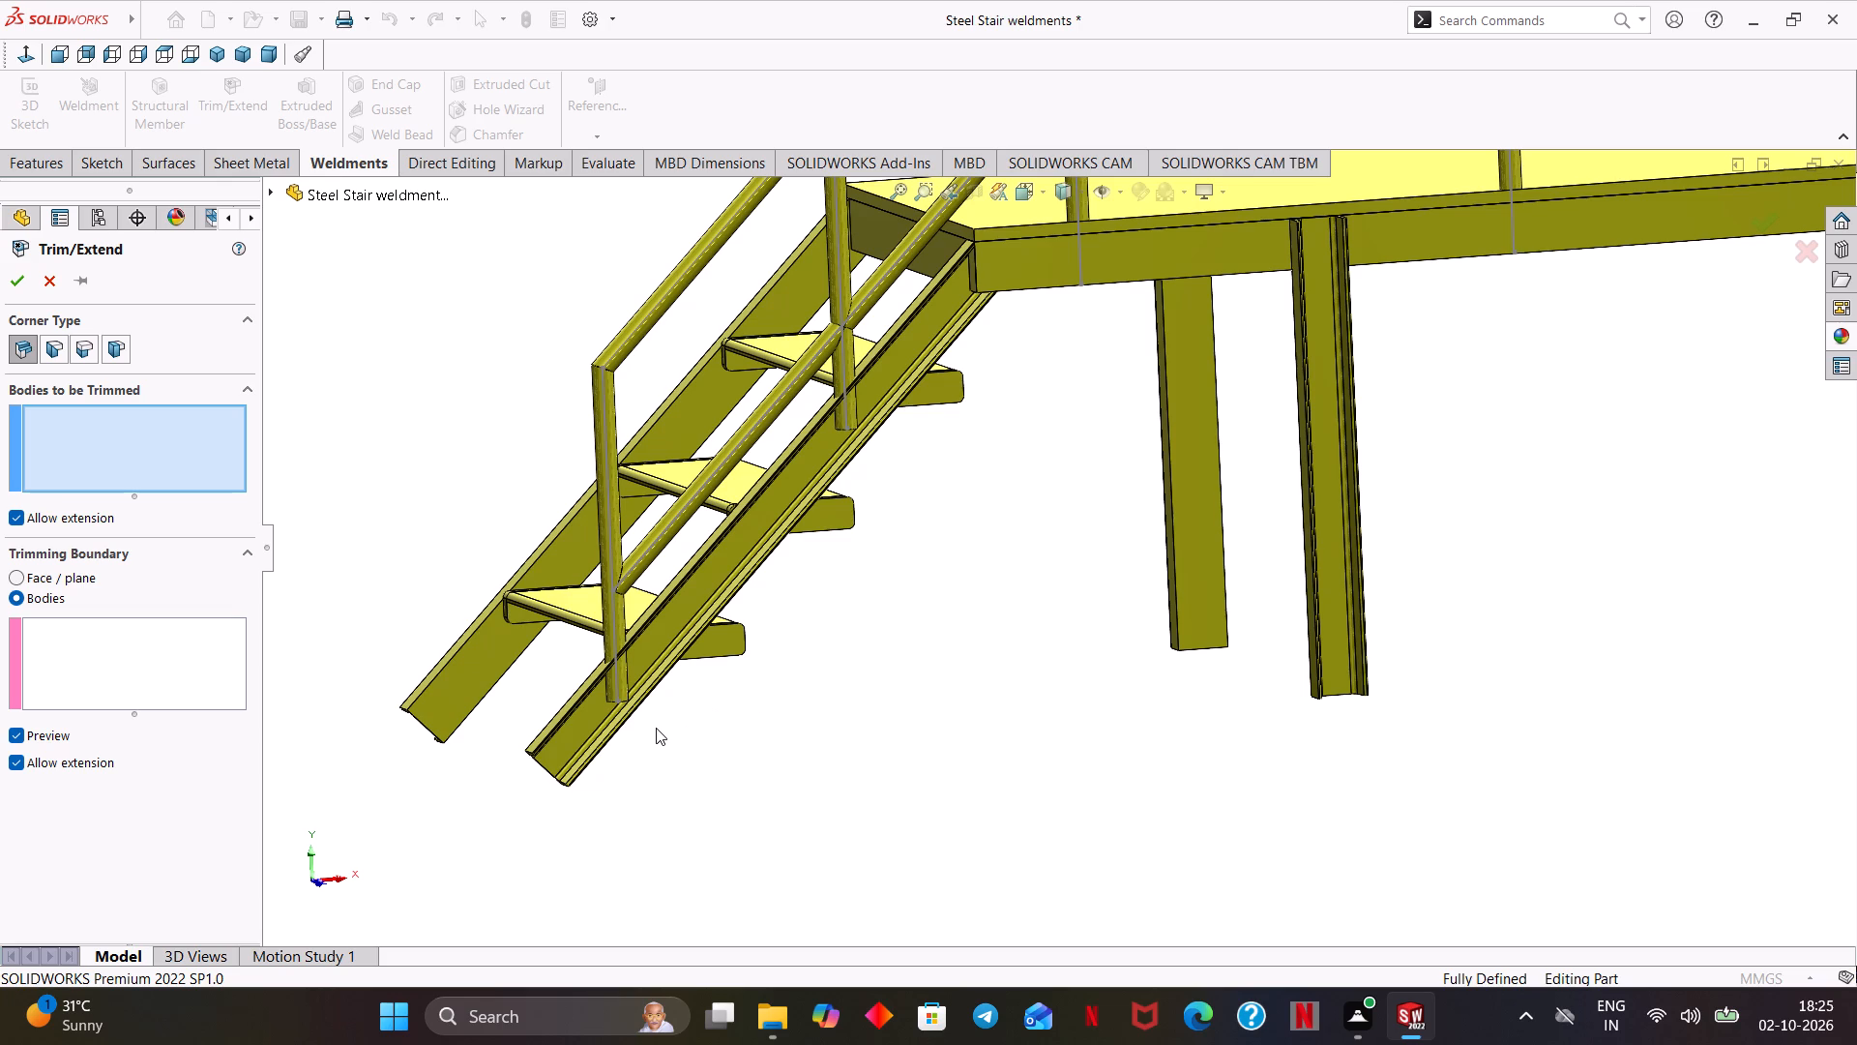
middle_drag(689, 681, 671, 678)
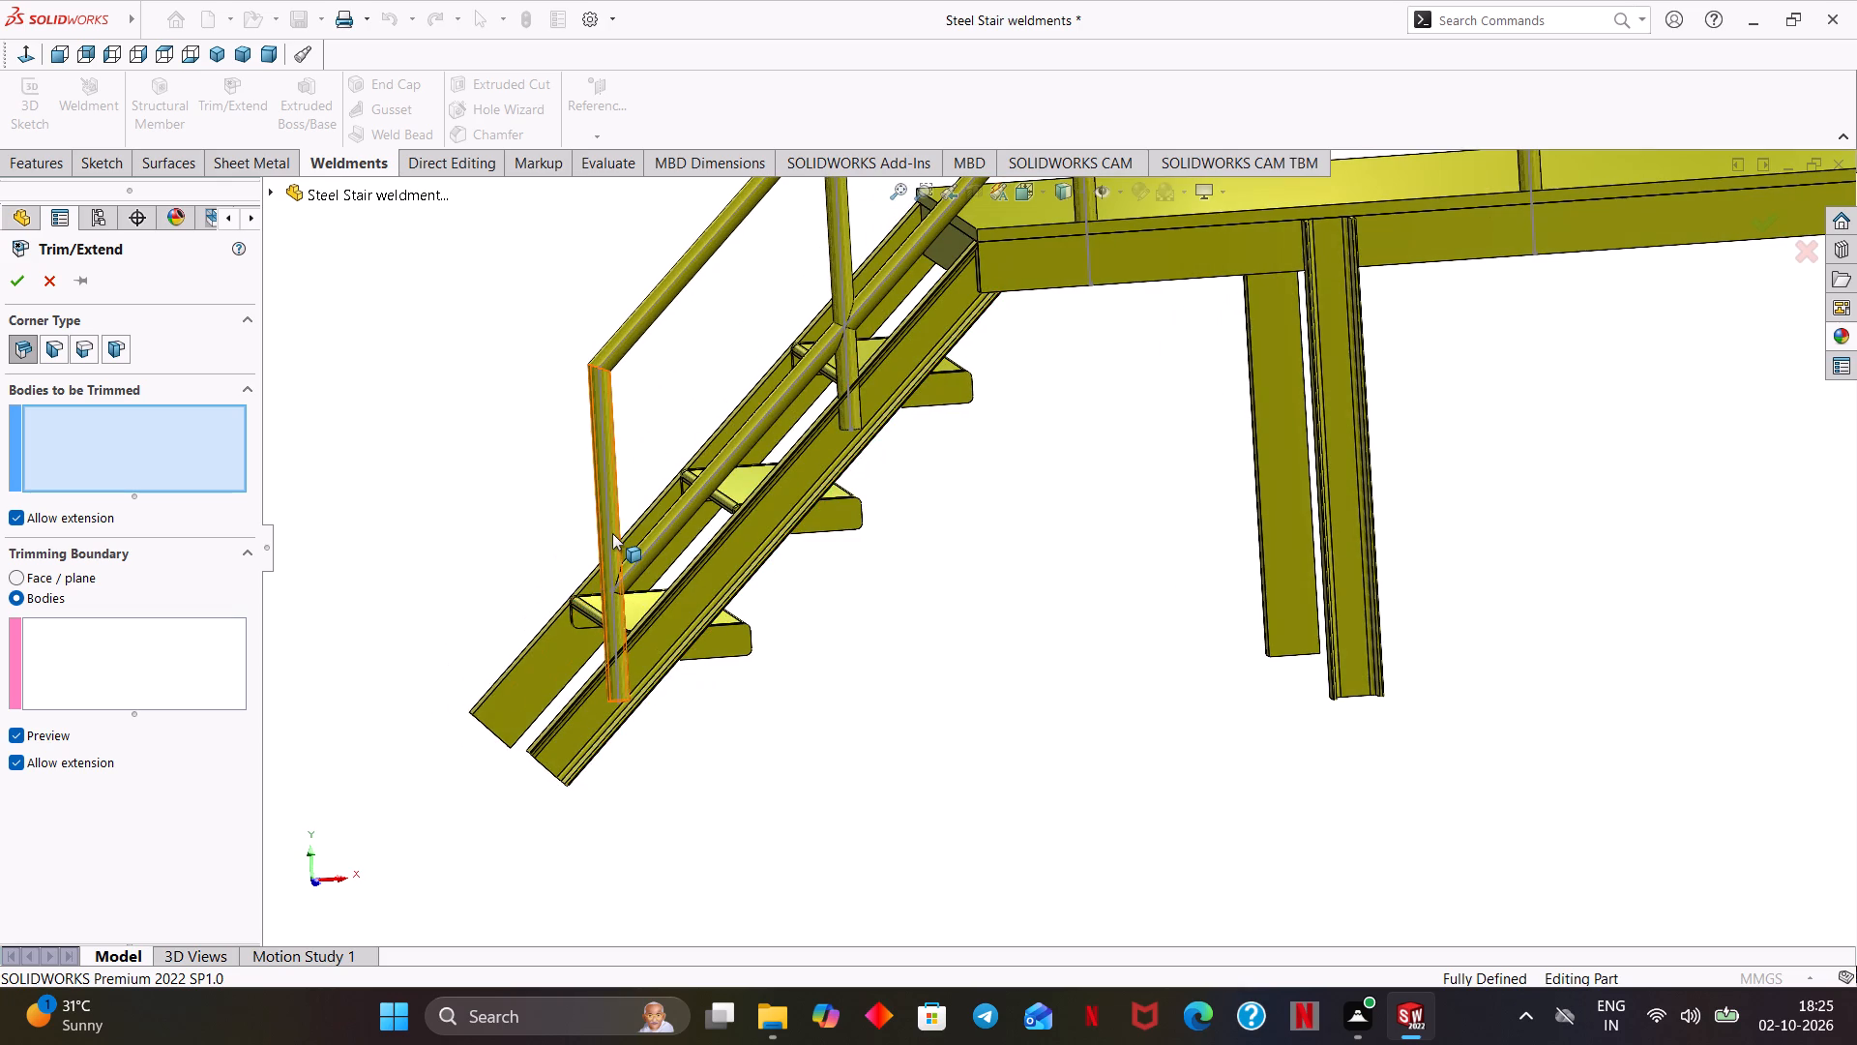
click(612, 533)
click(830, 234)
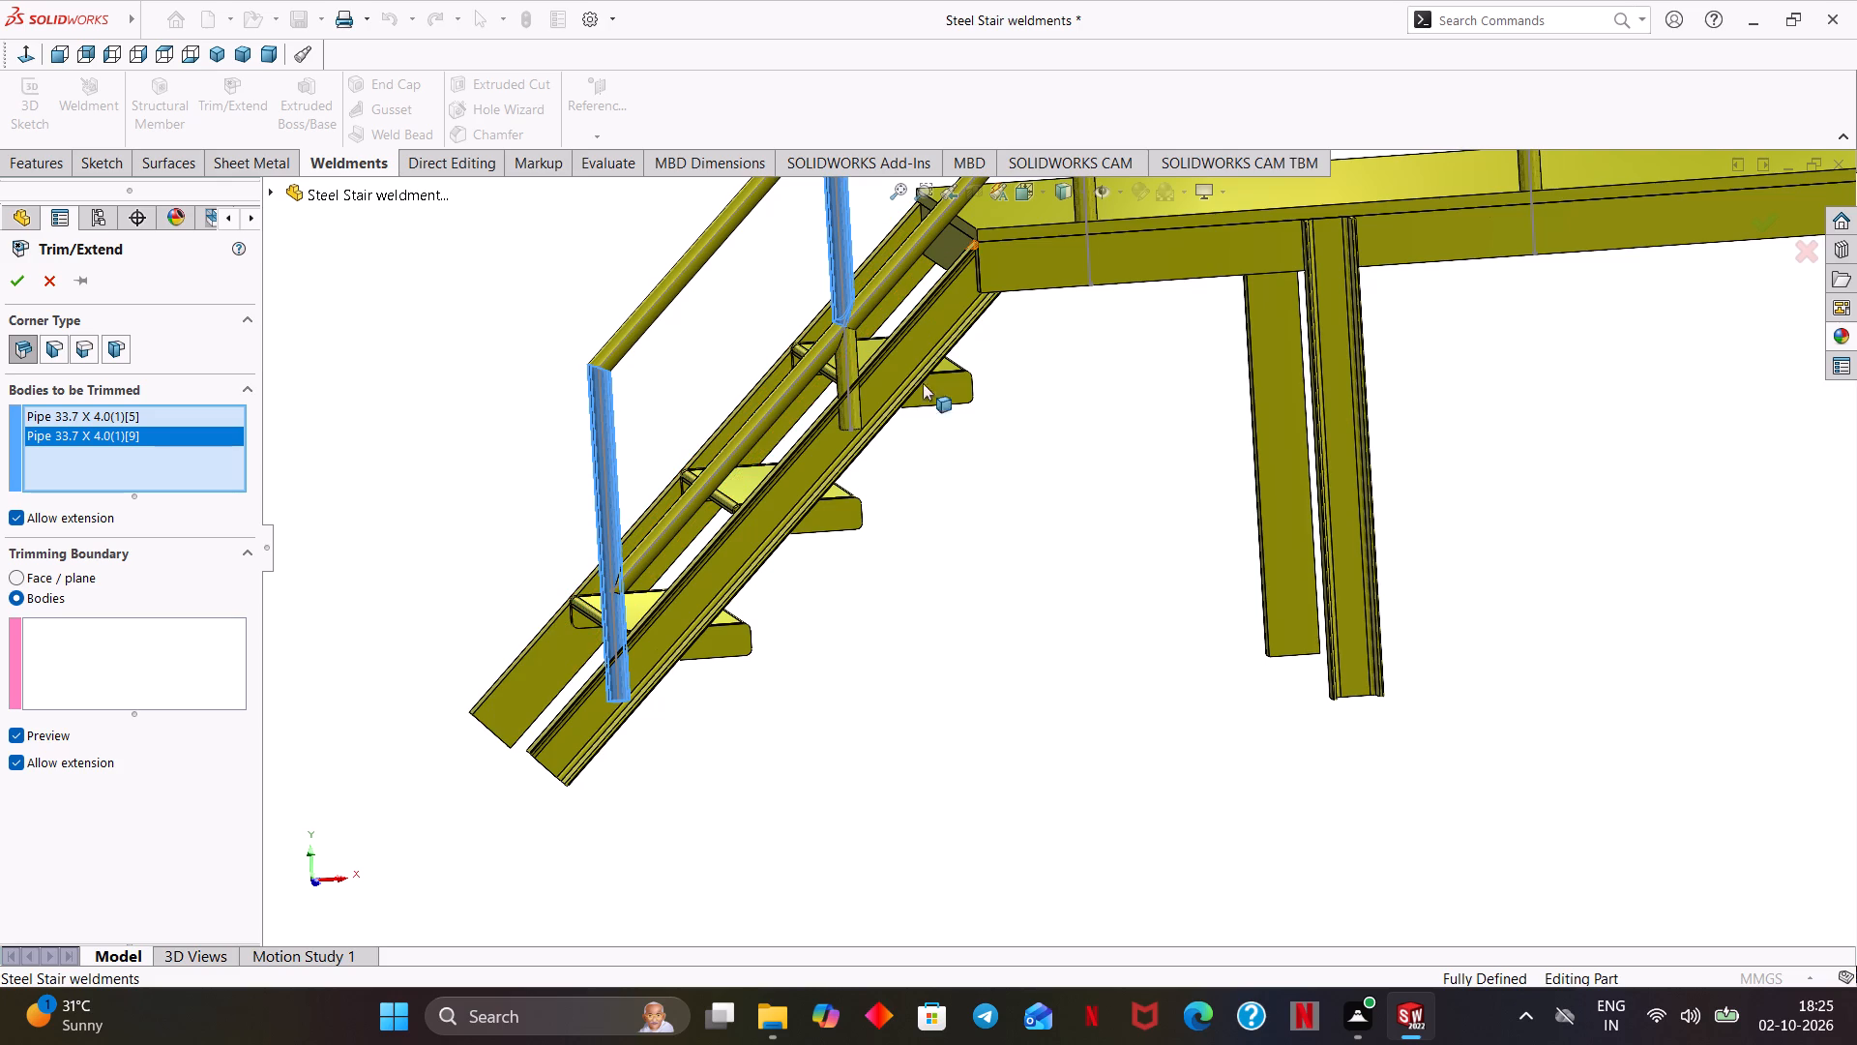
click(851, 364)
click(839, 263)
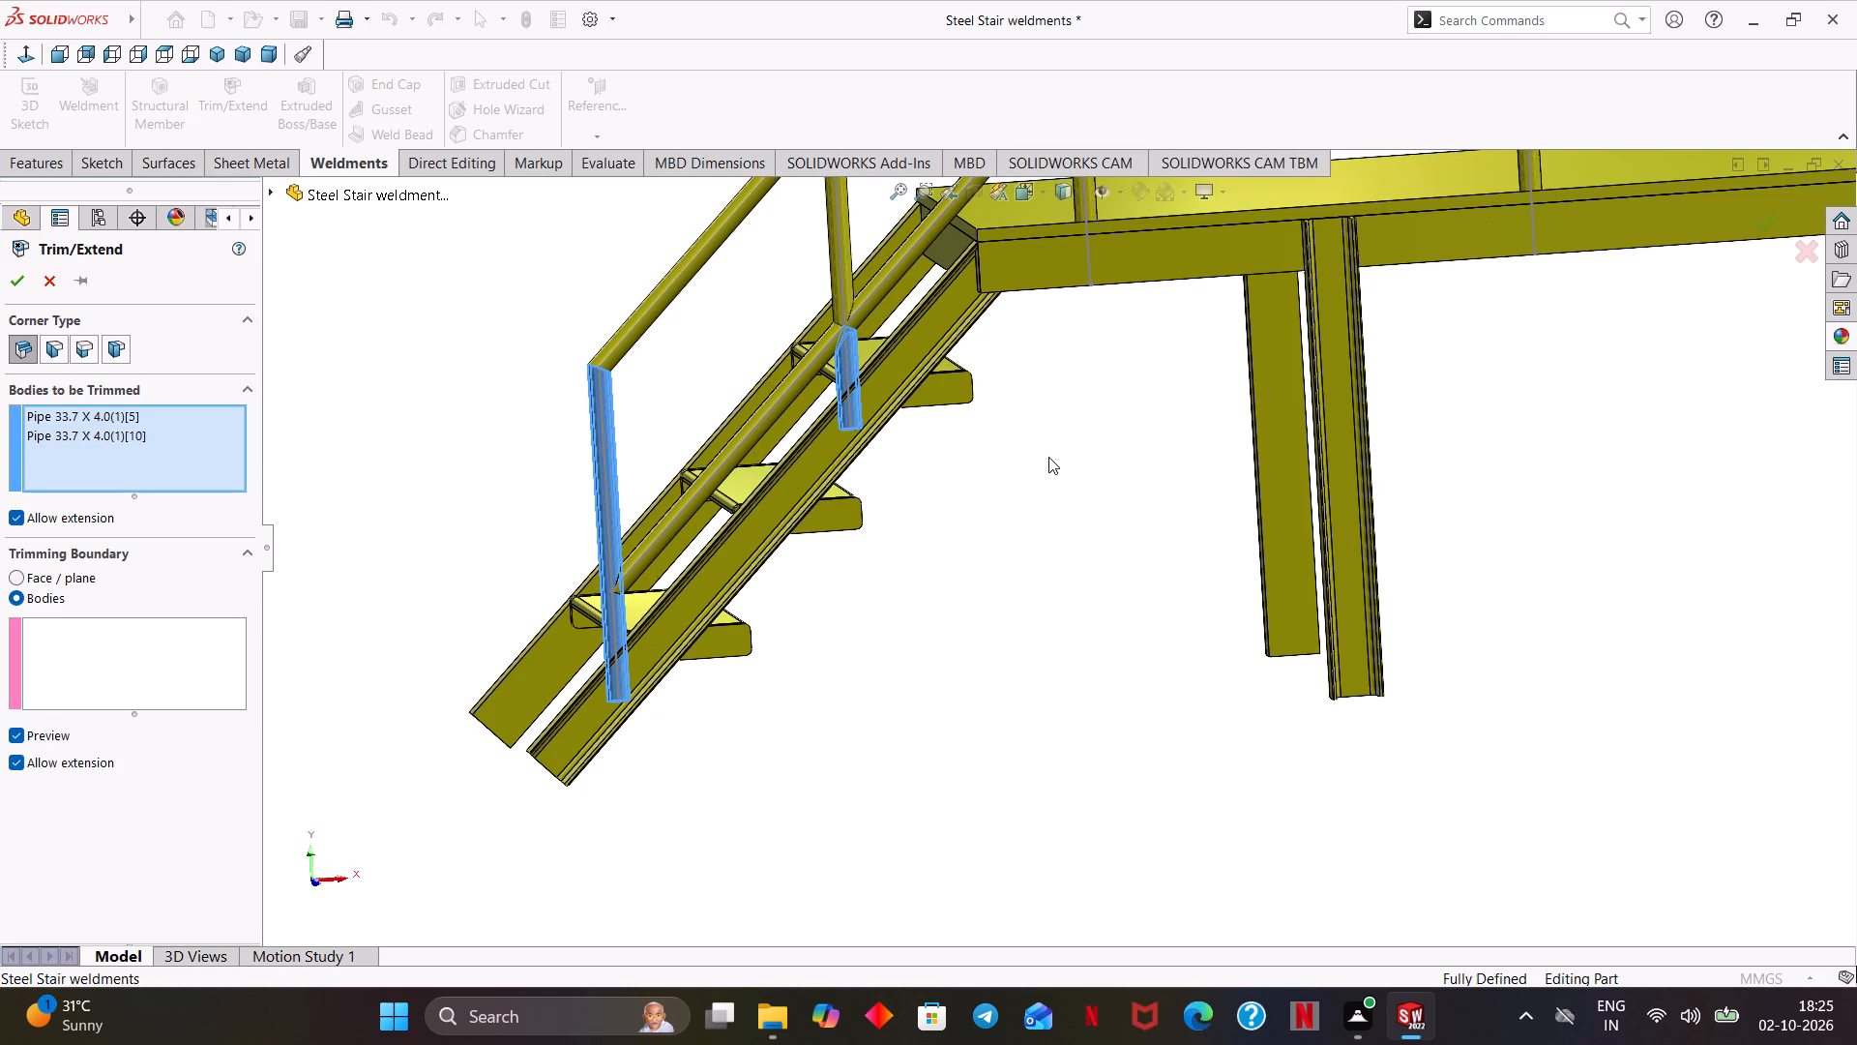
Add the lower segments of the first three platform posts and the fourth platform post to the bodies to be trimmed.
scroll(1047, 457, up, 1)
middle_drag(1042, 456, 1014, 481)
ctrl+middle_drag(1133, 474, 948, 695)
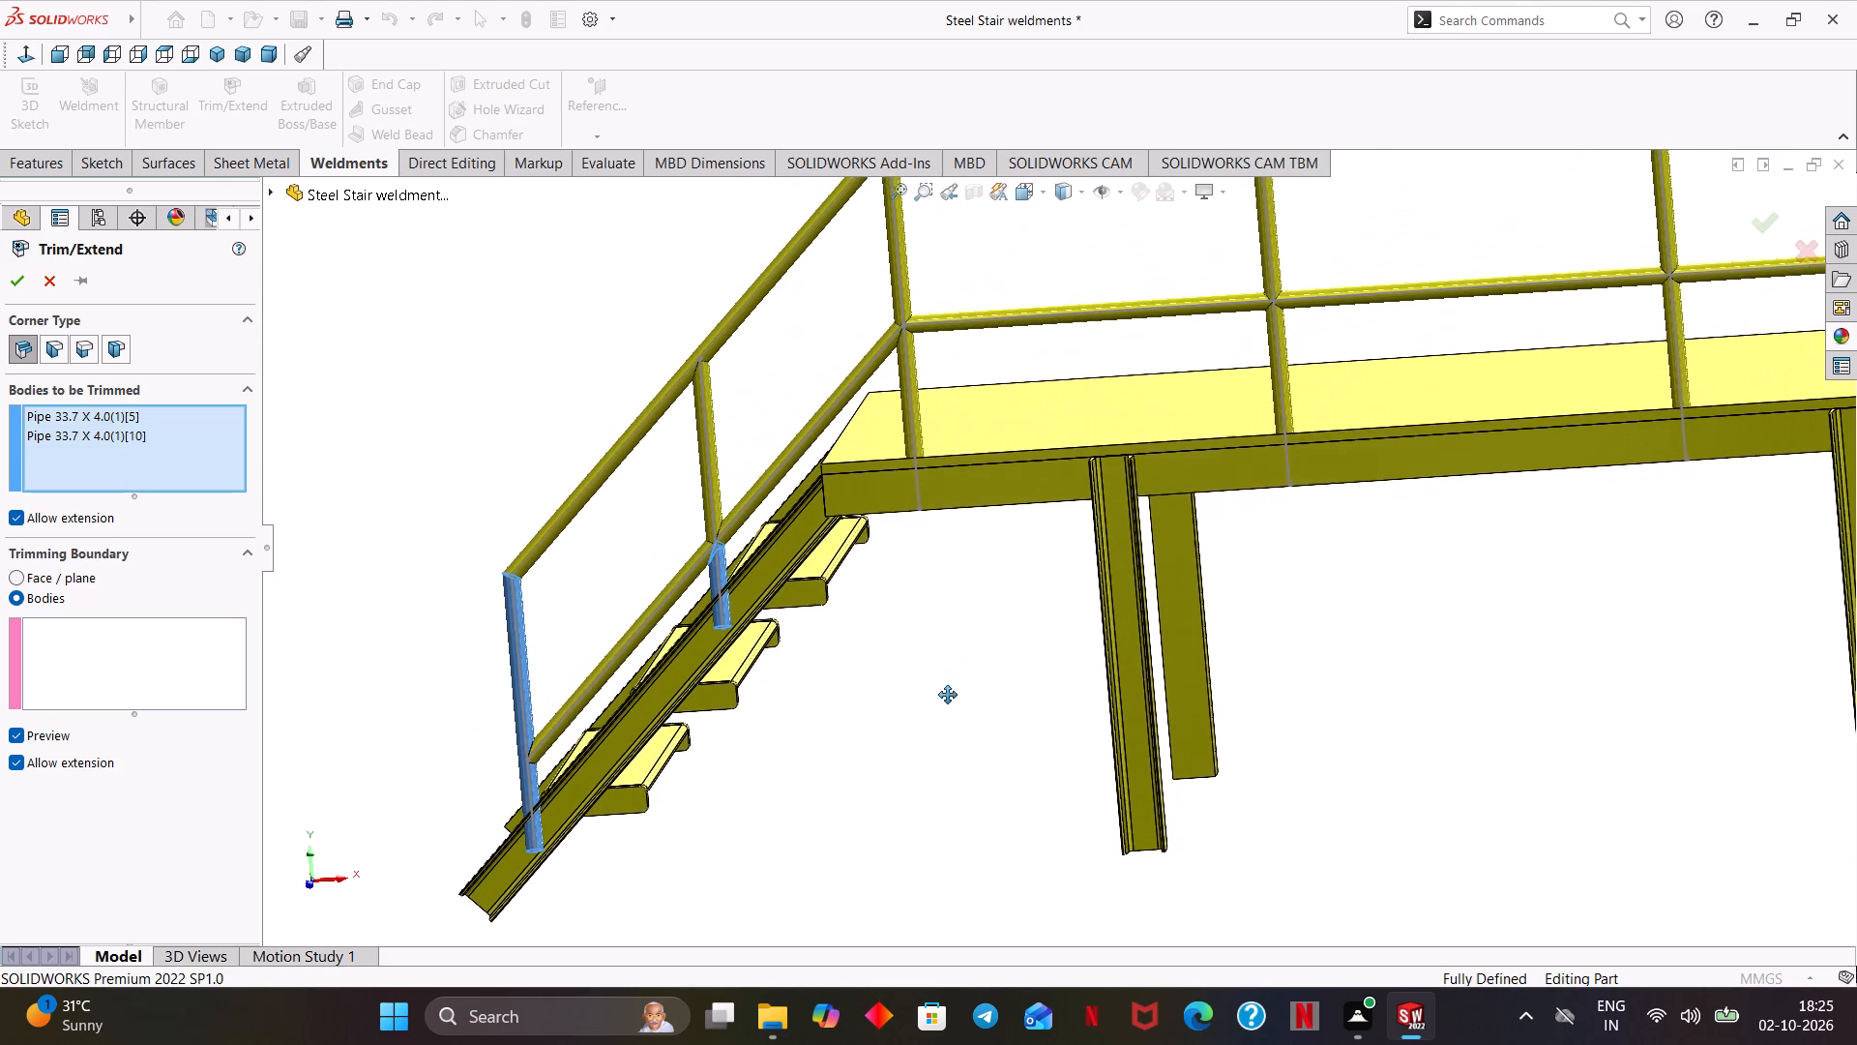
ctrl+middle_drag(948, 695, 945, 702)
click(894, 441)
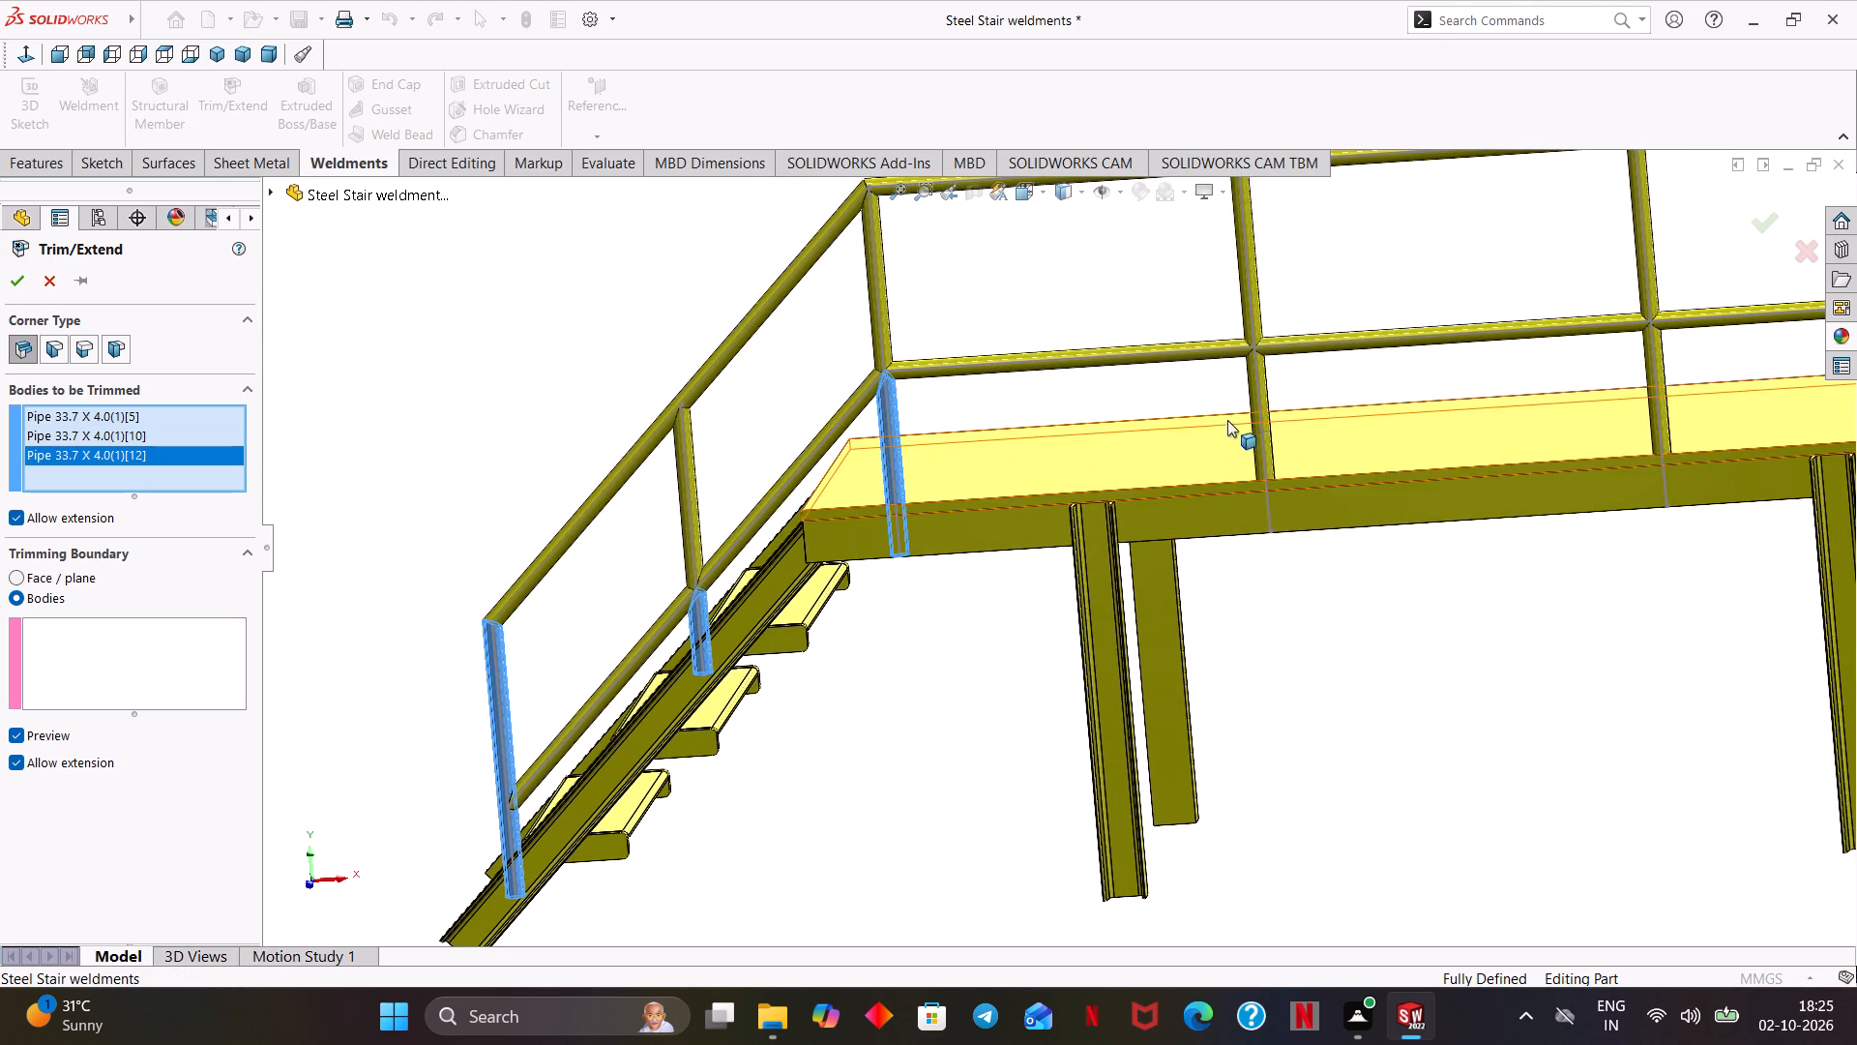
click(1255, 417)
click(1658, 409)
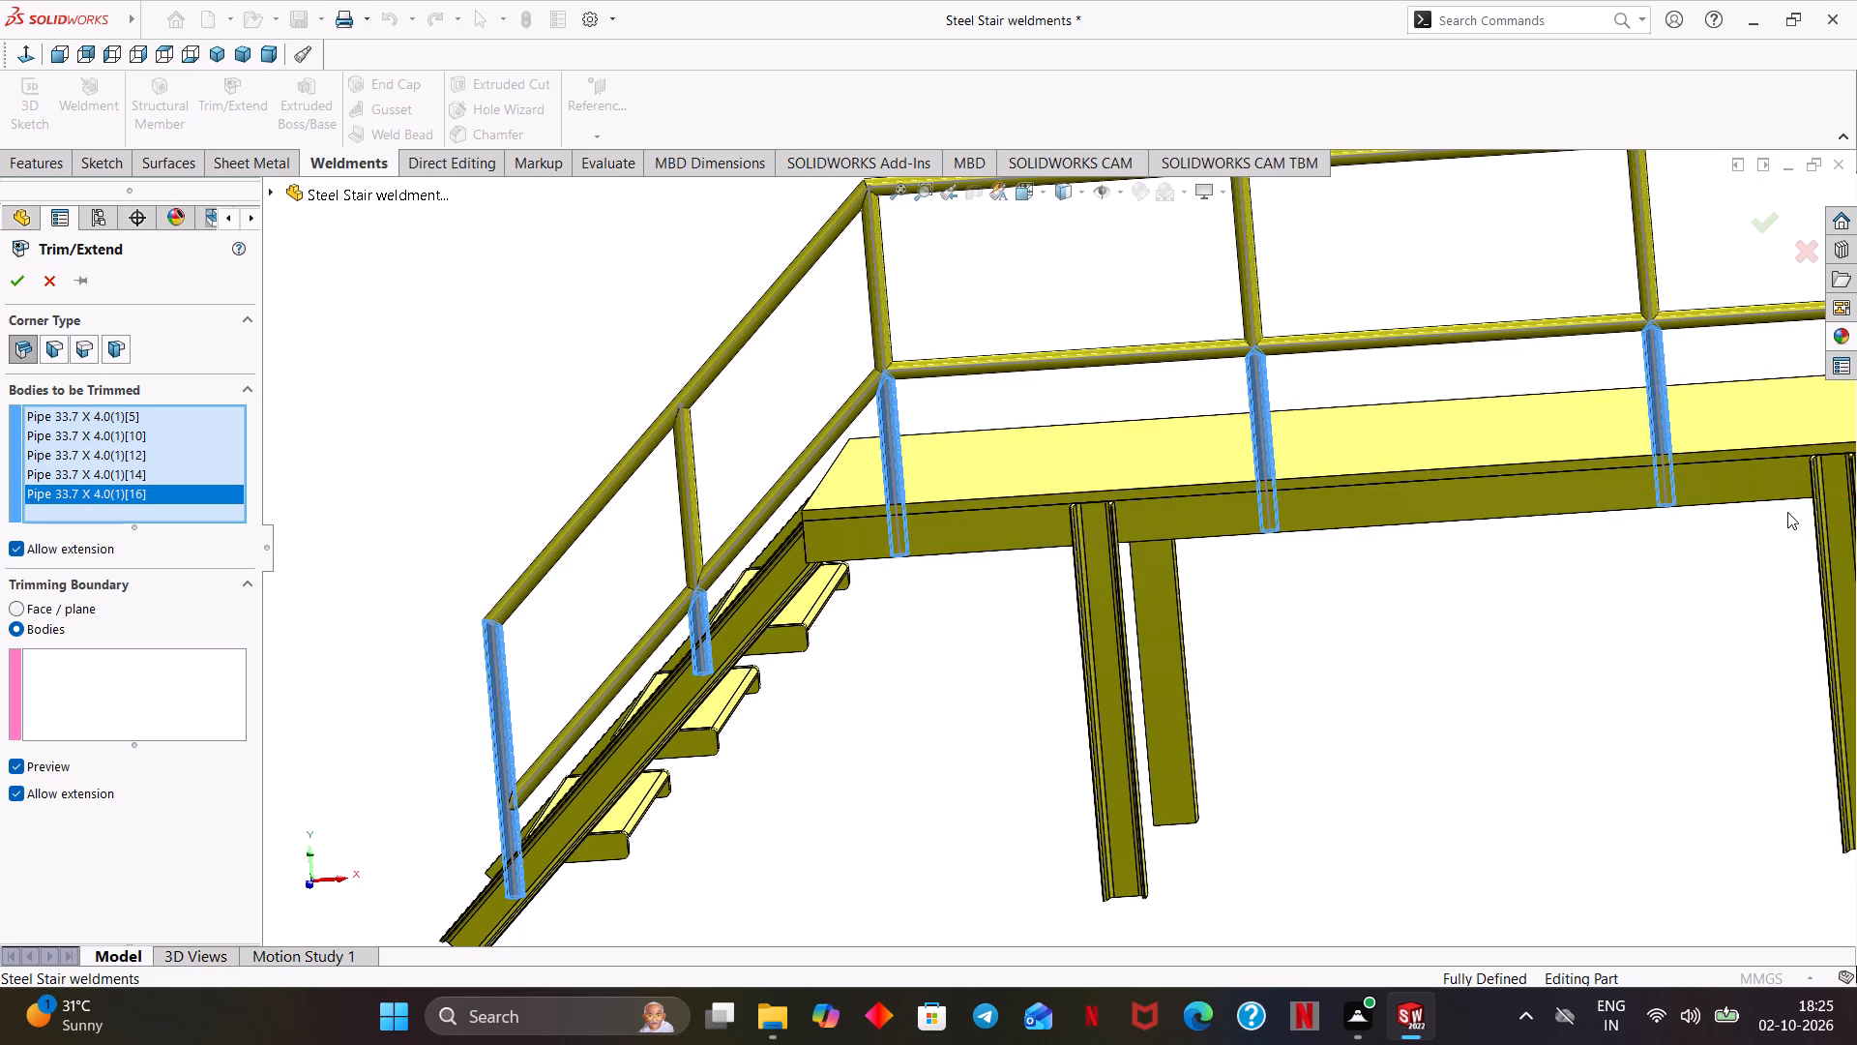
ctrl+middle_drag(1775, 559, 1407, 635)
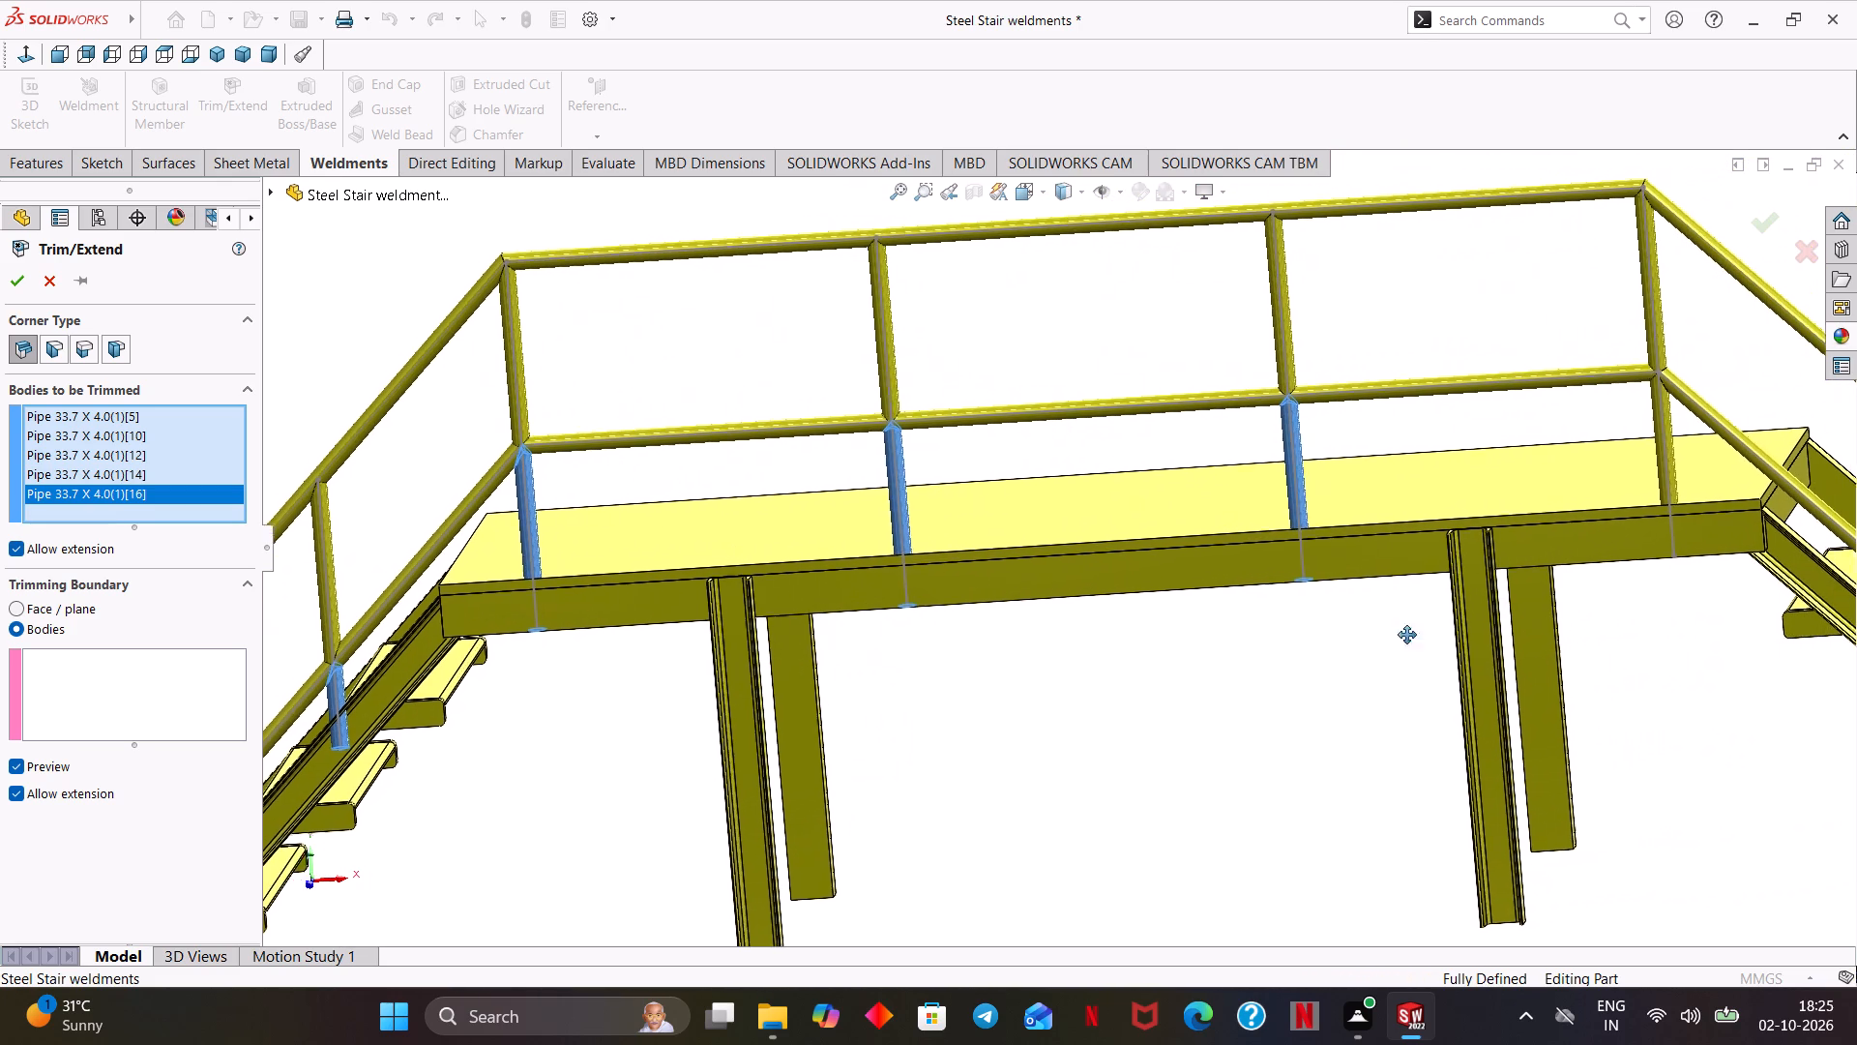
ctrl+middle_drag(1407, 635, 1384, 635)
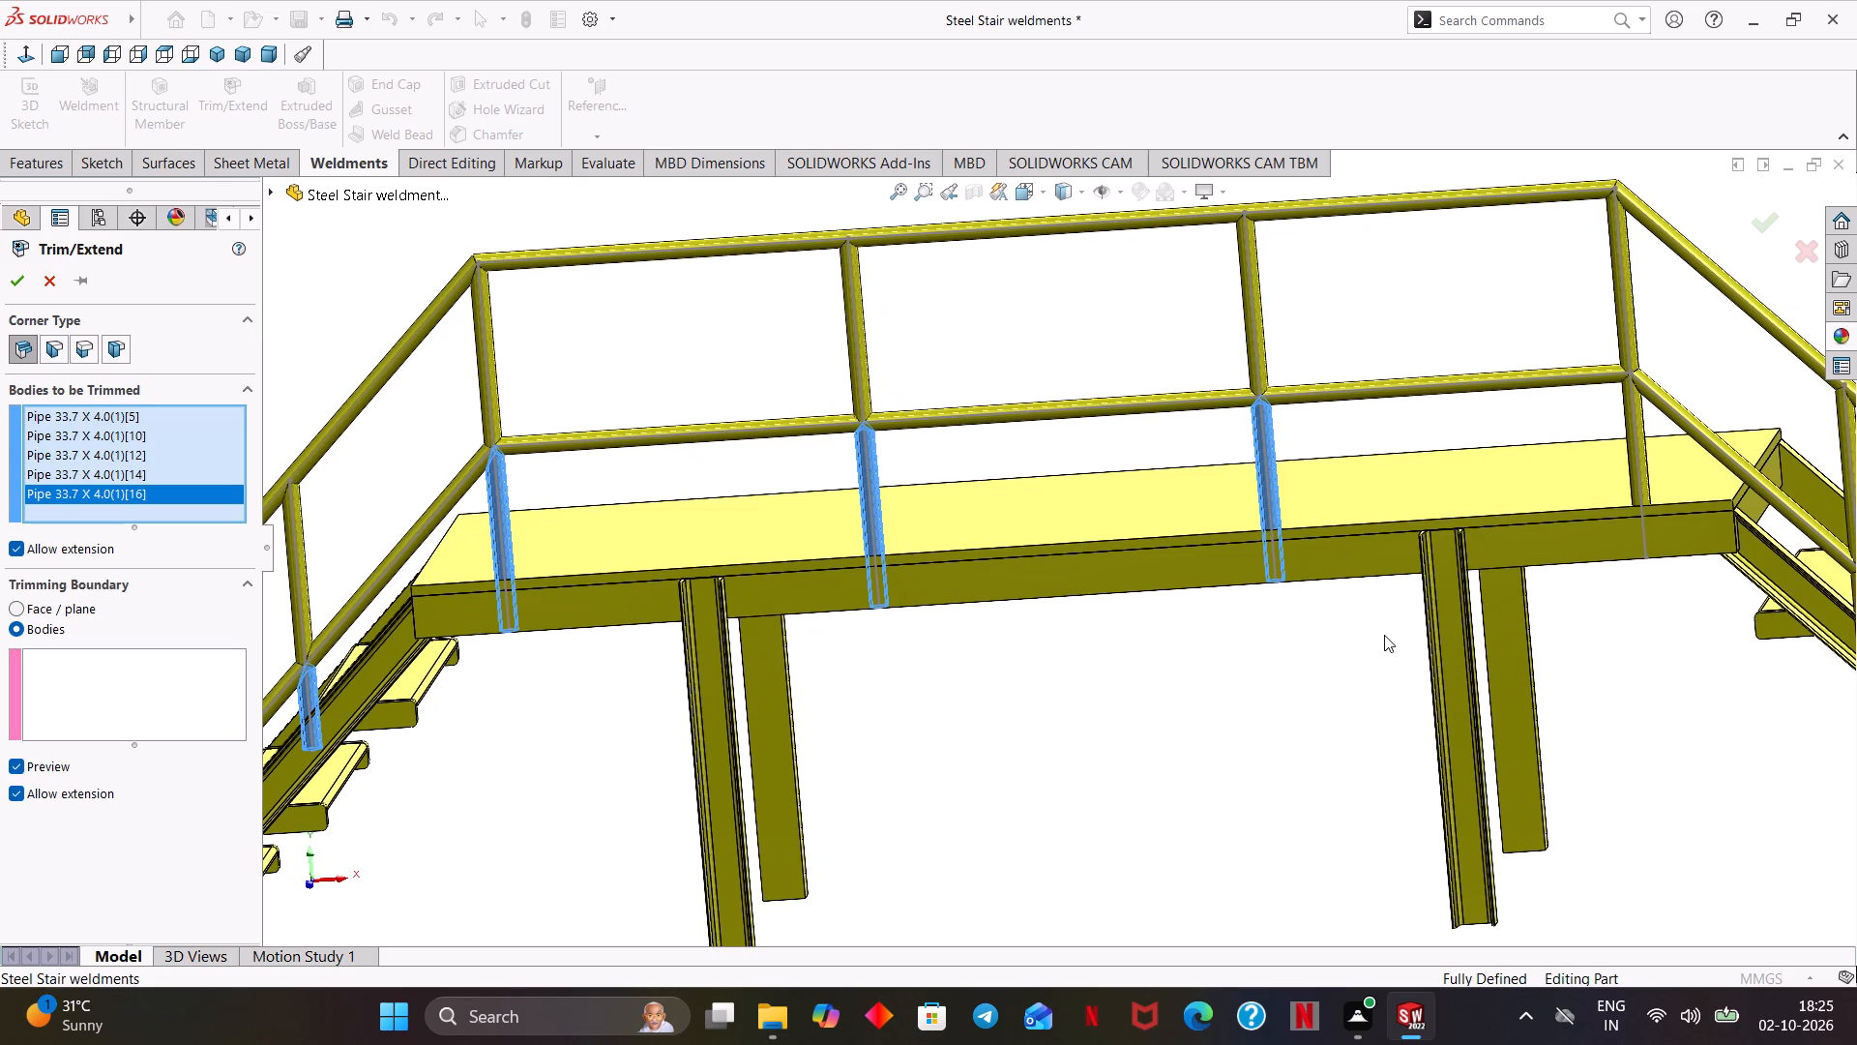
click(1638, 456)
Add the lower segment of the opposite stair's intermediate post and that stair's end post to the bodies to be trimmed.
middle_drag(1747, 690, 1637, 632)
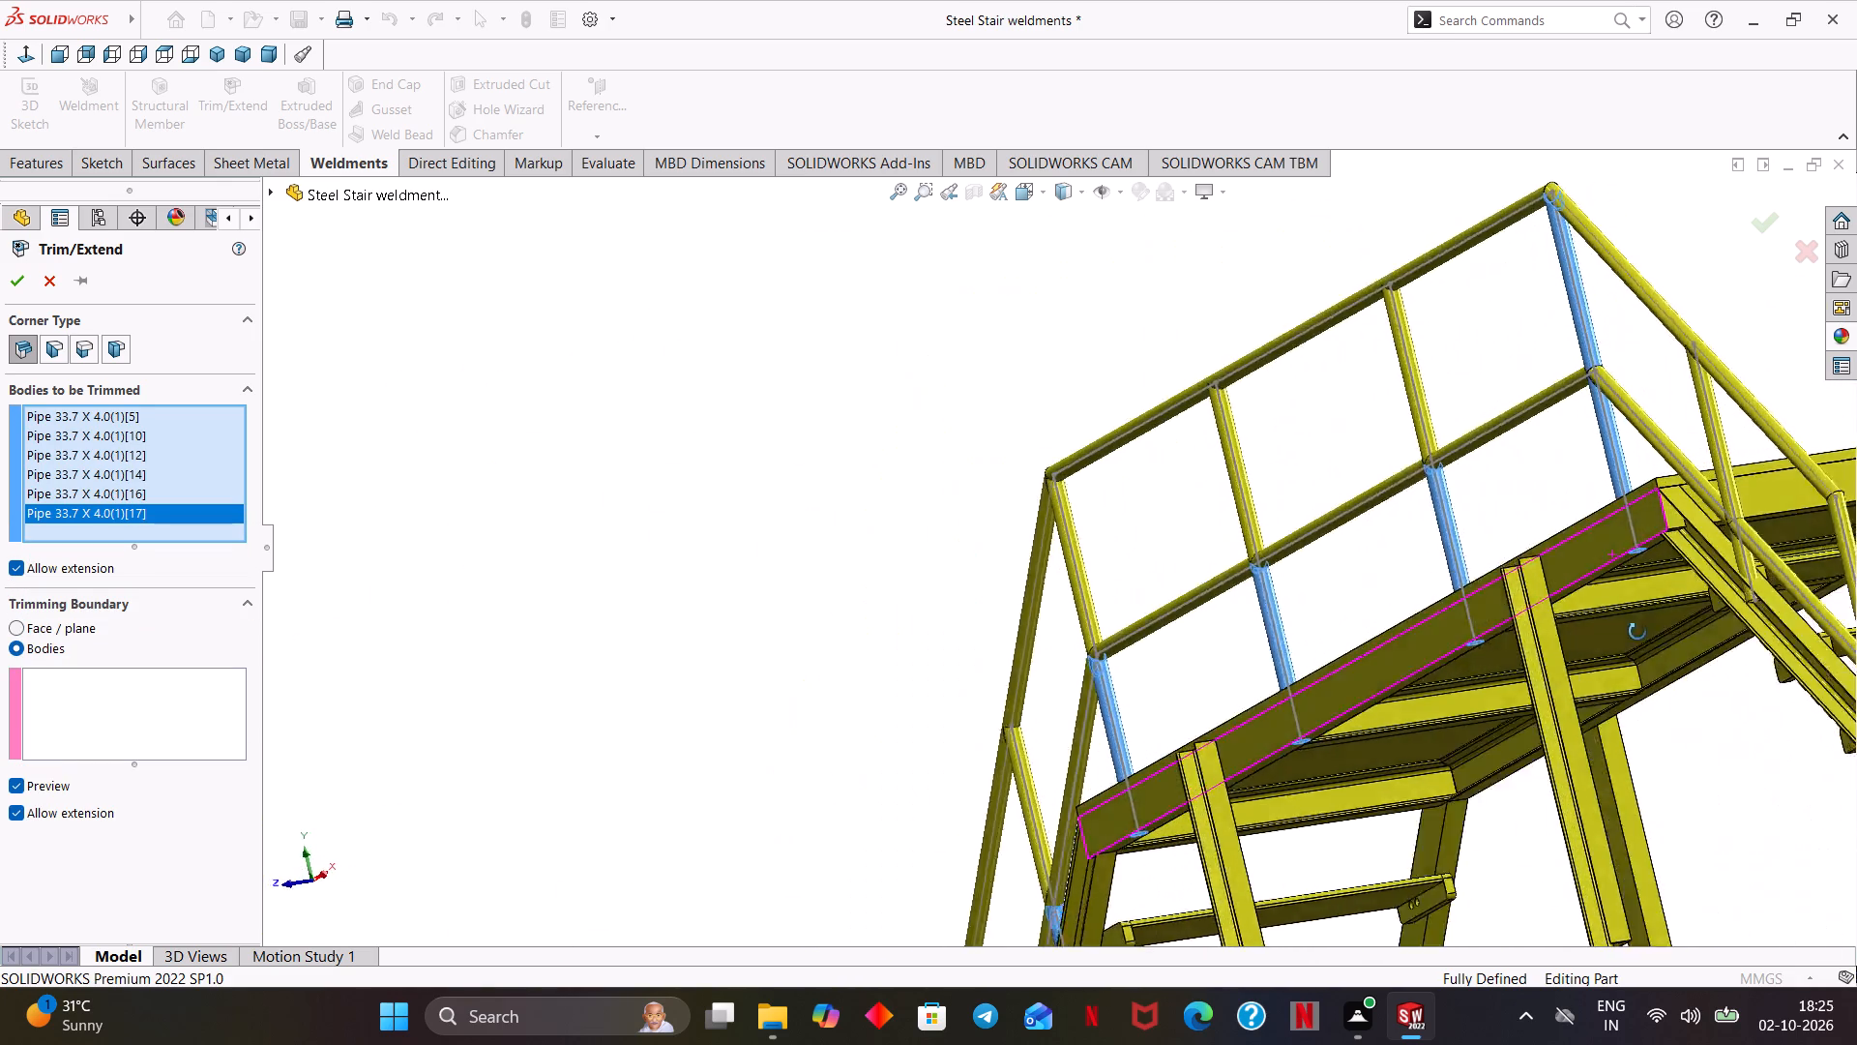
middle_drag(1637, 632, 1818, 645)
ctrl+middle_drag(1719, 764, 1679, 755)
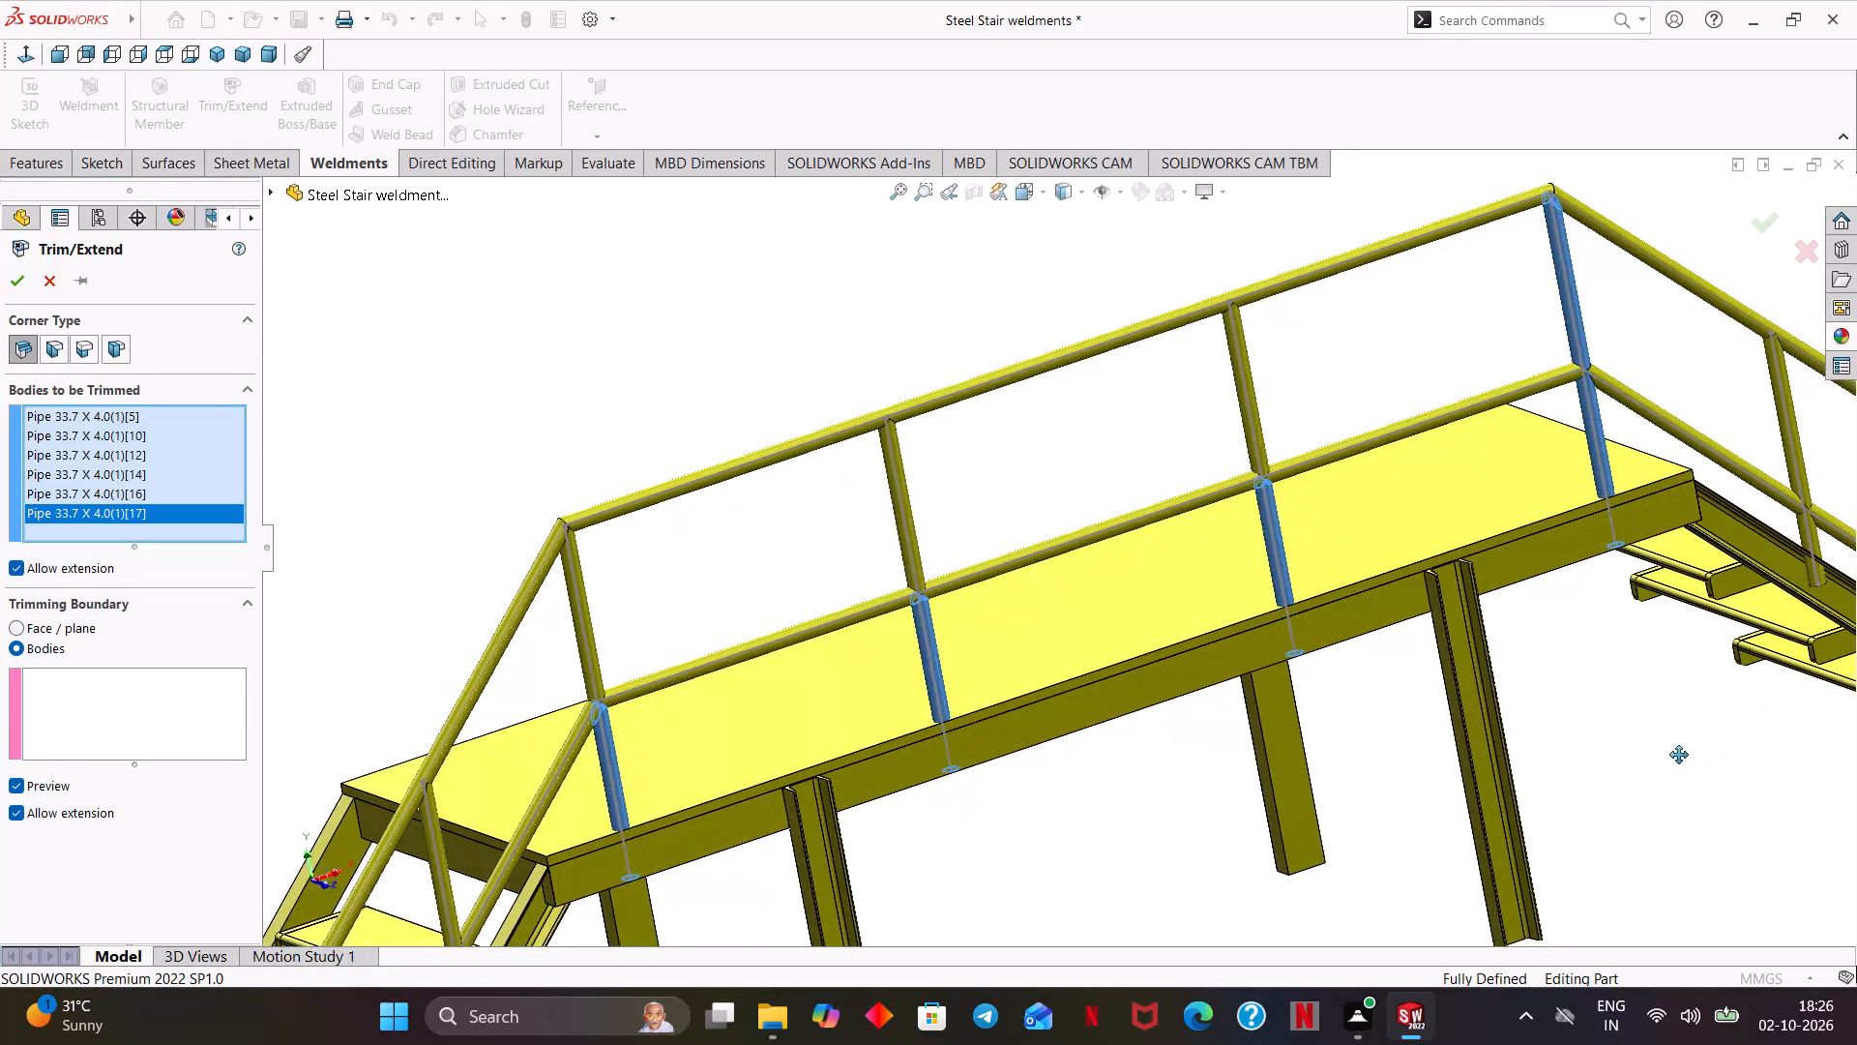
ctrl+middle_drag(1679, 755, 1341, 697)
middle_drag(1324, 708, 1295, 677)
middle_drag(1409, 423, 1386, 445)
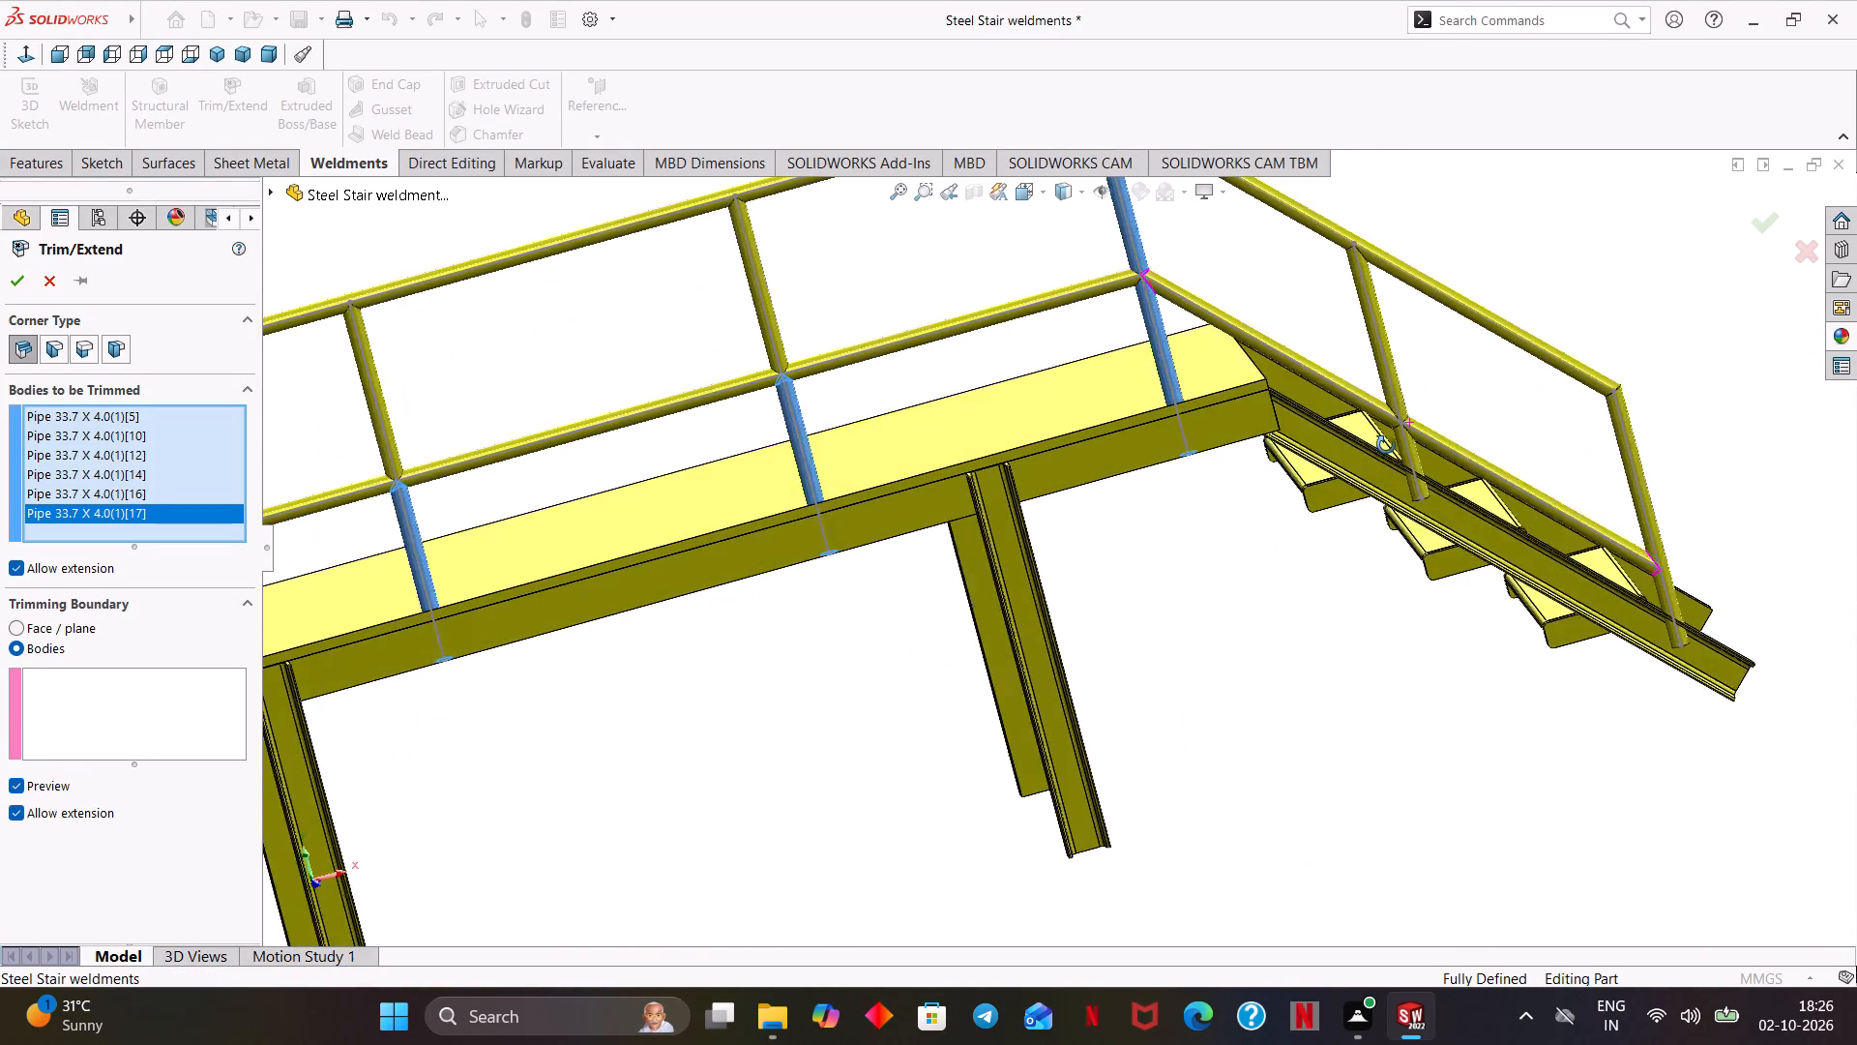
middle_drag(1386, 445, 1373, 460)
scroll(1392, 575, down, 3)
ctrl+middle_drag(1400, 557, 1341, 680)
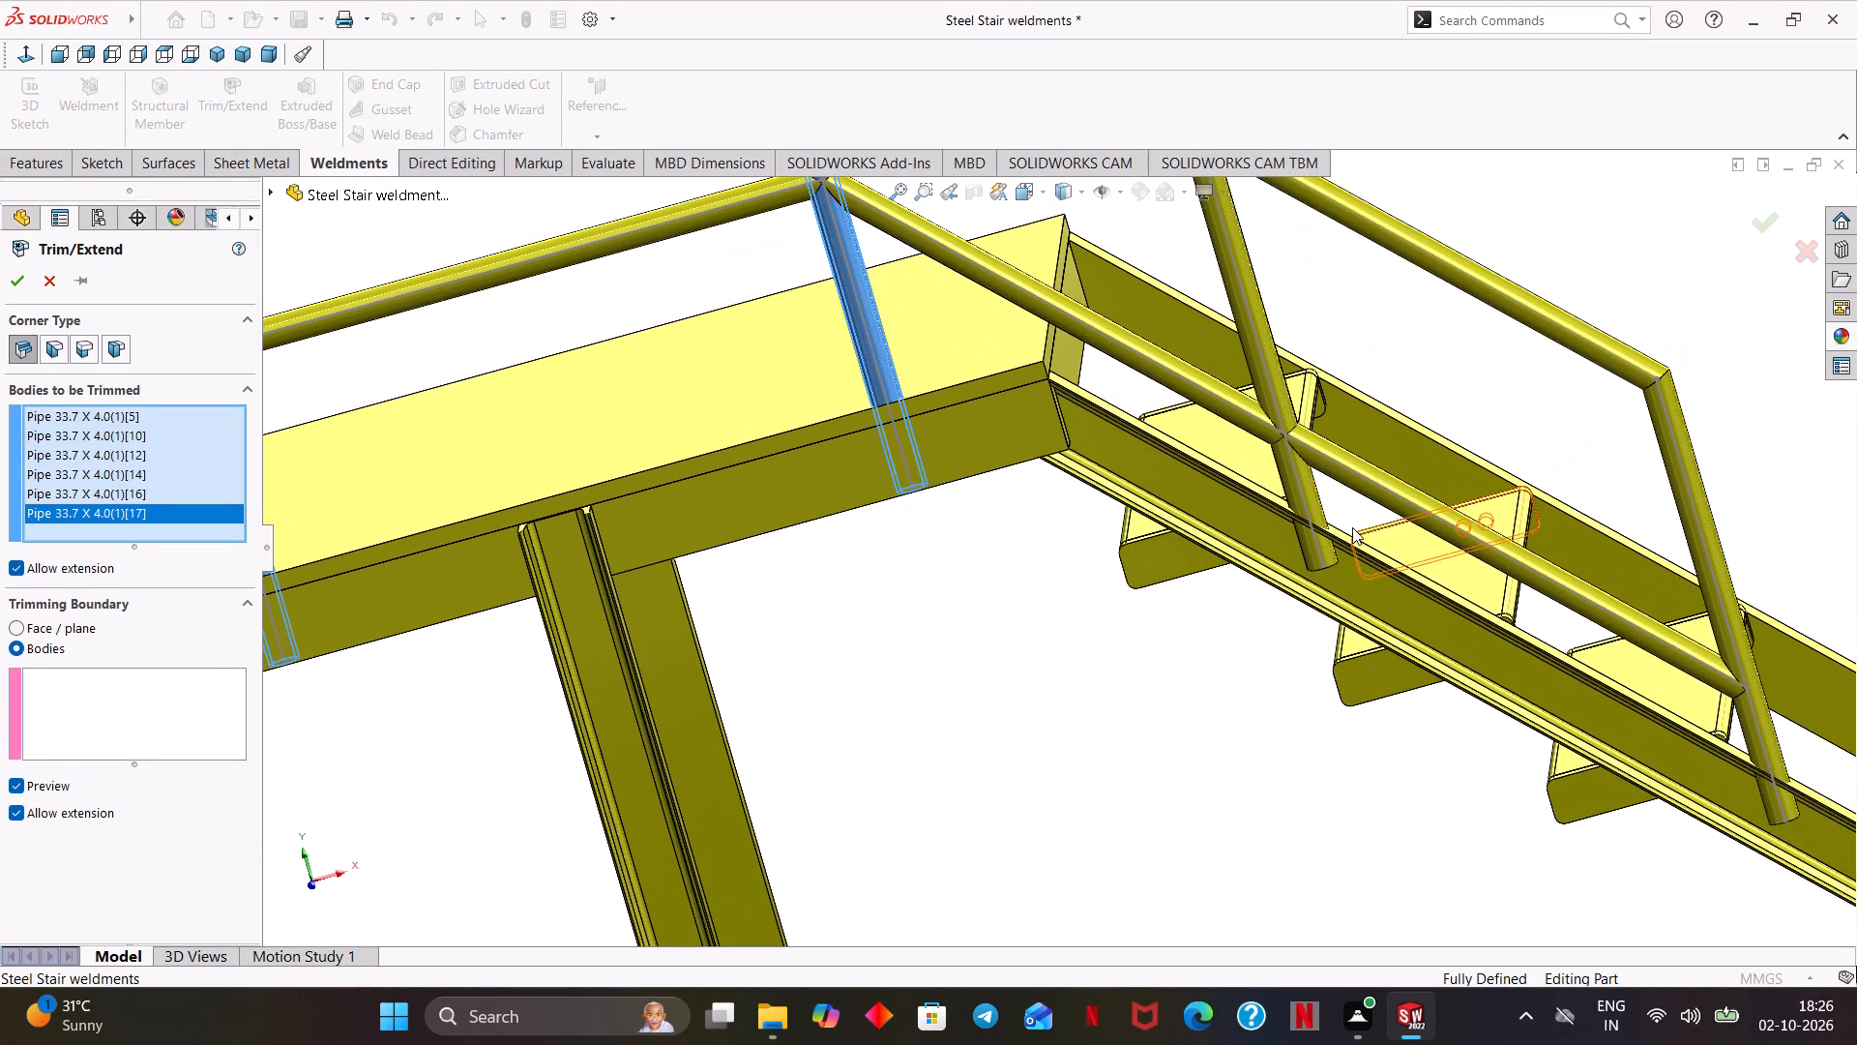
click(1302, 485)
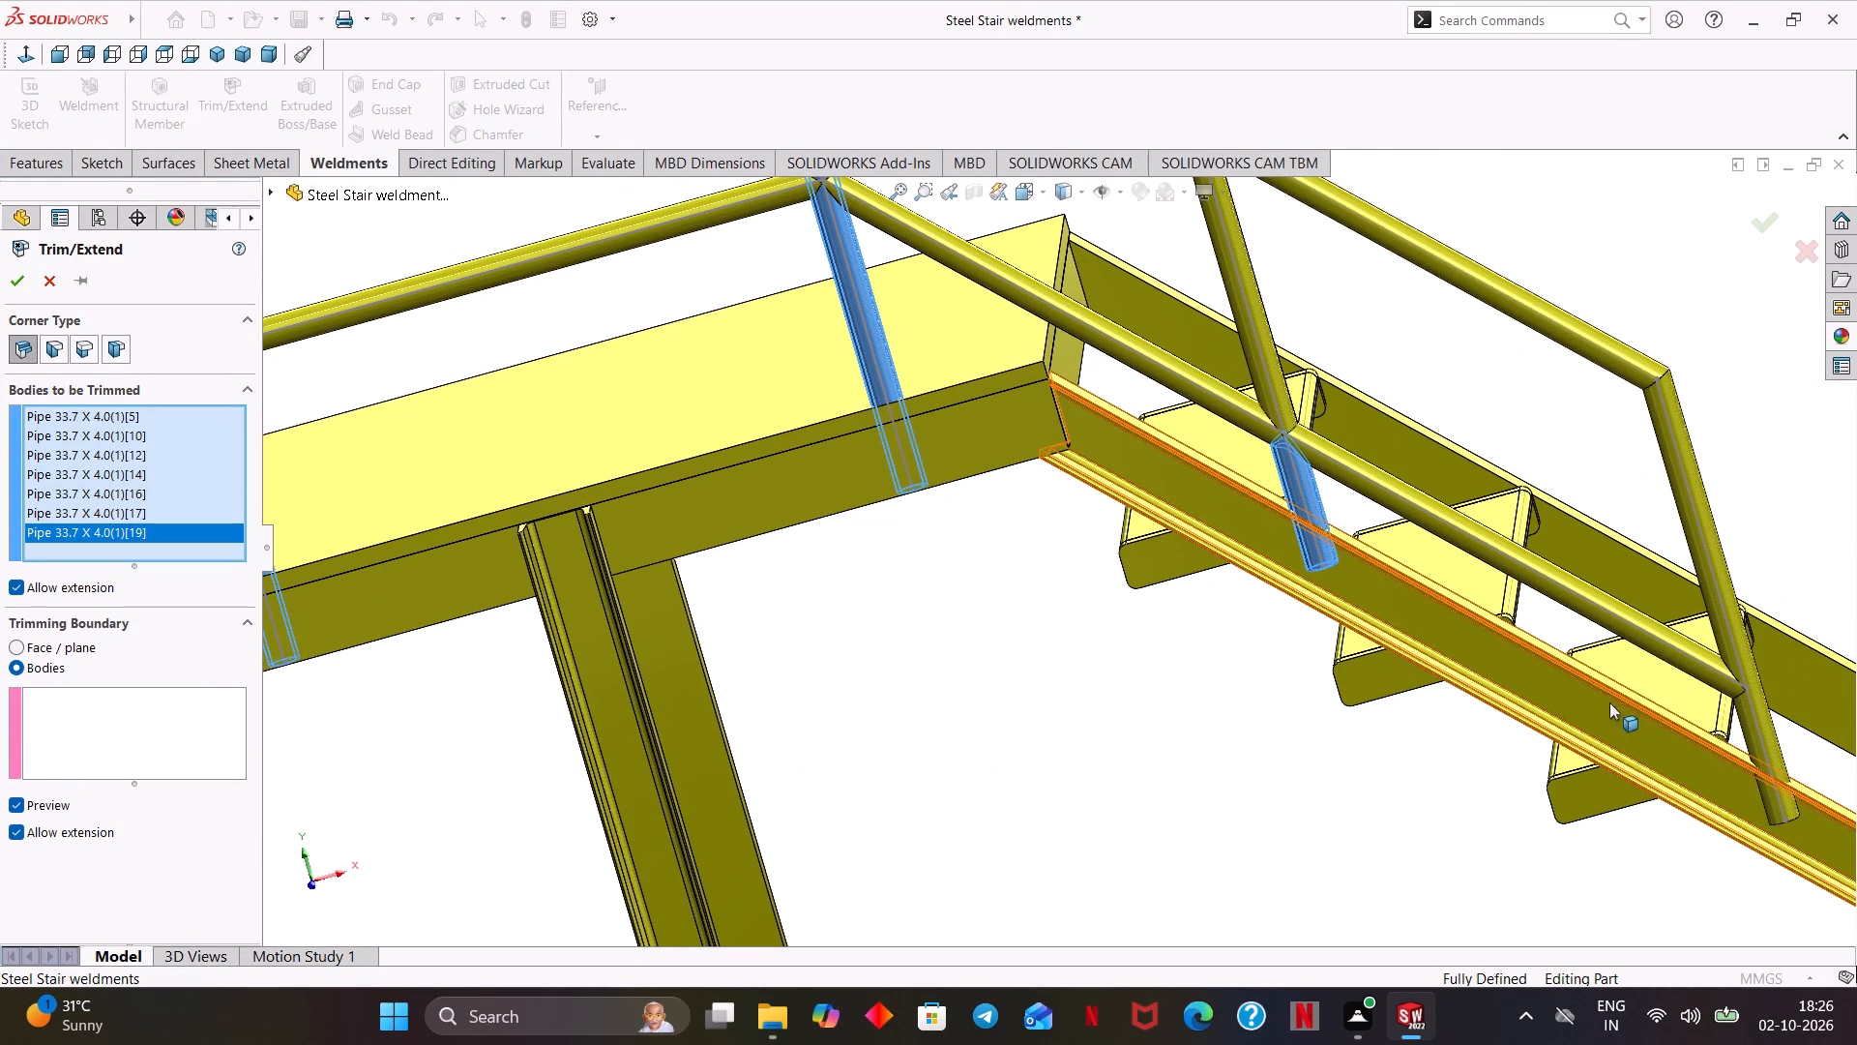
click(1749, 727)
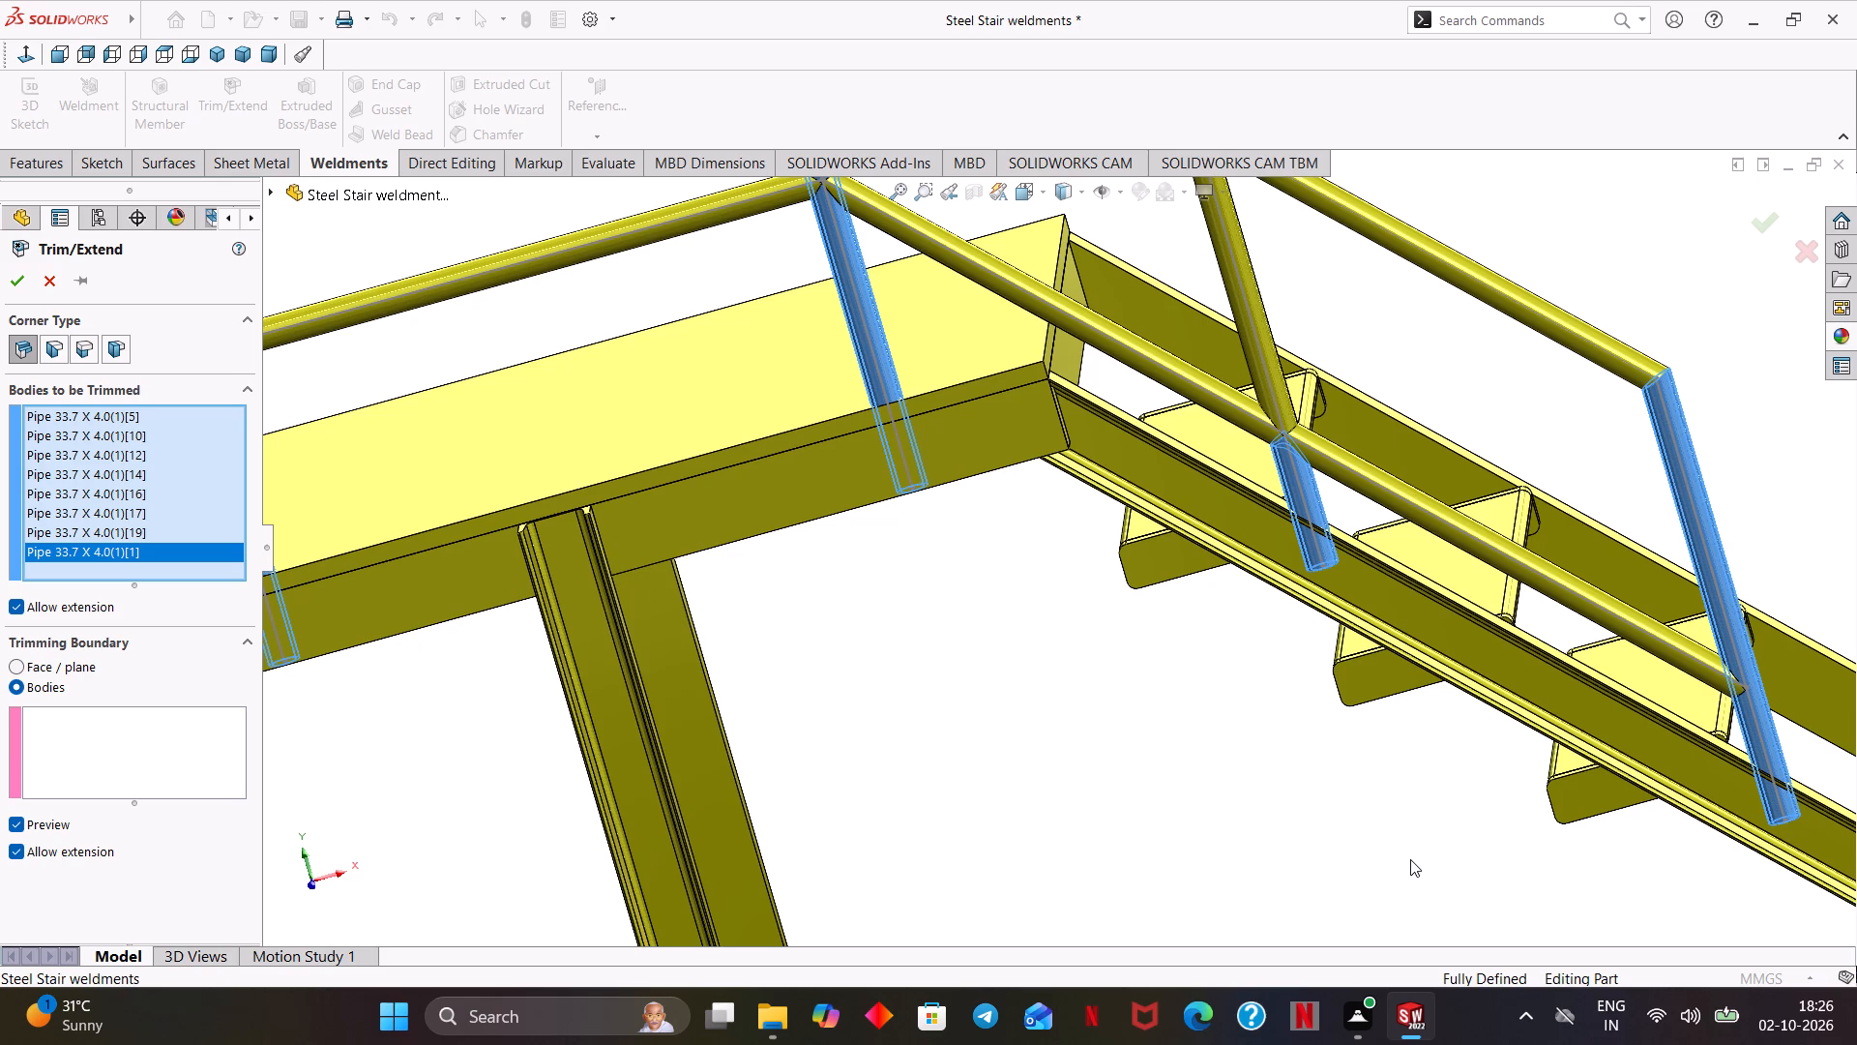
scroll(1203, 809, up, 1)
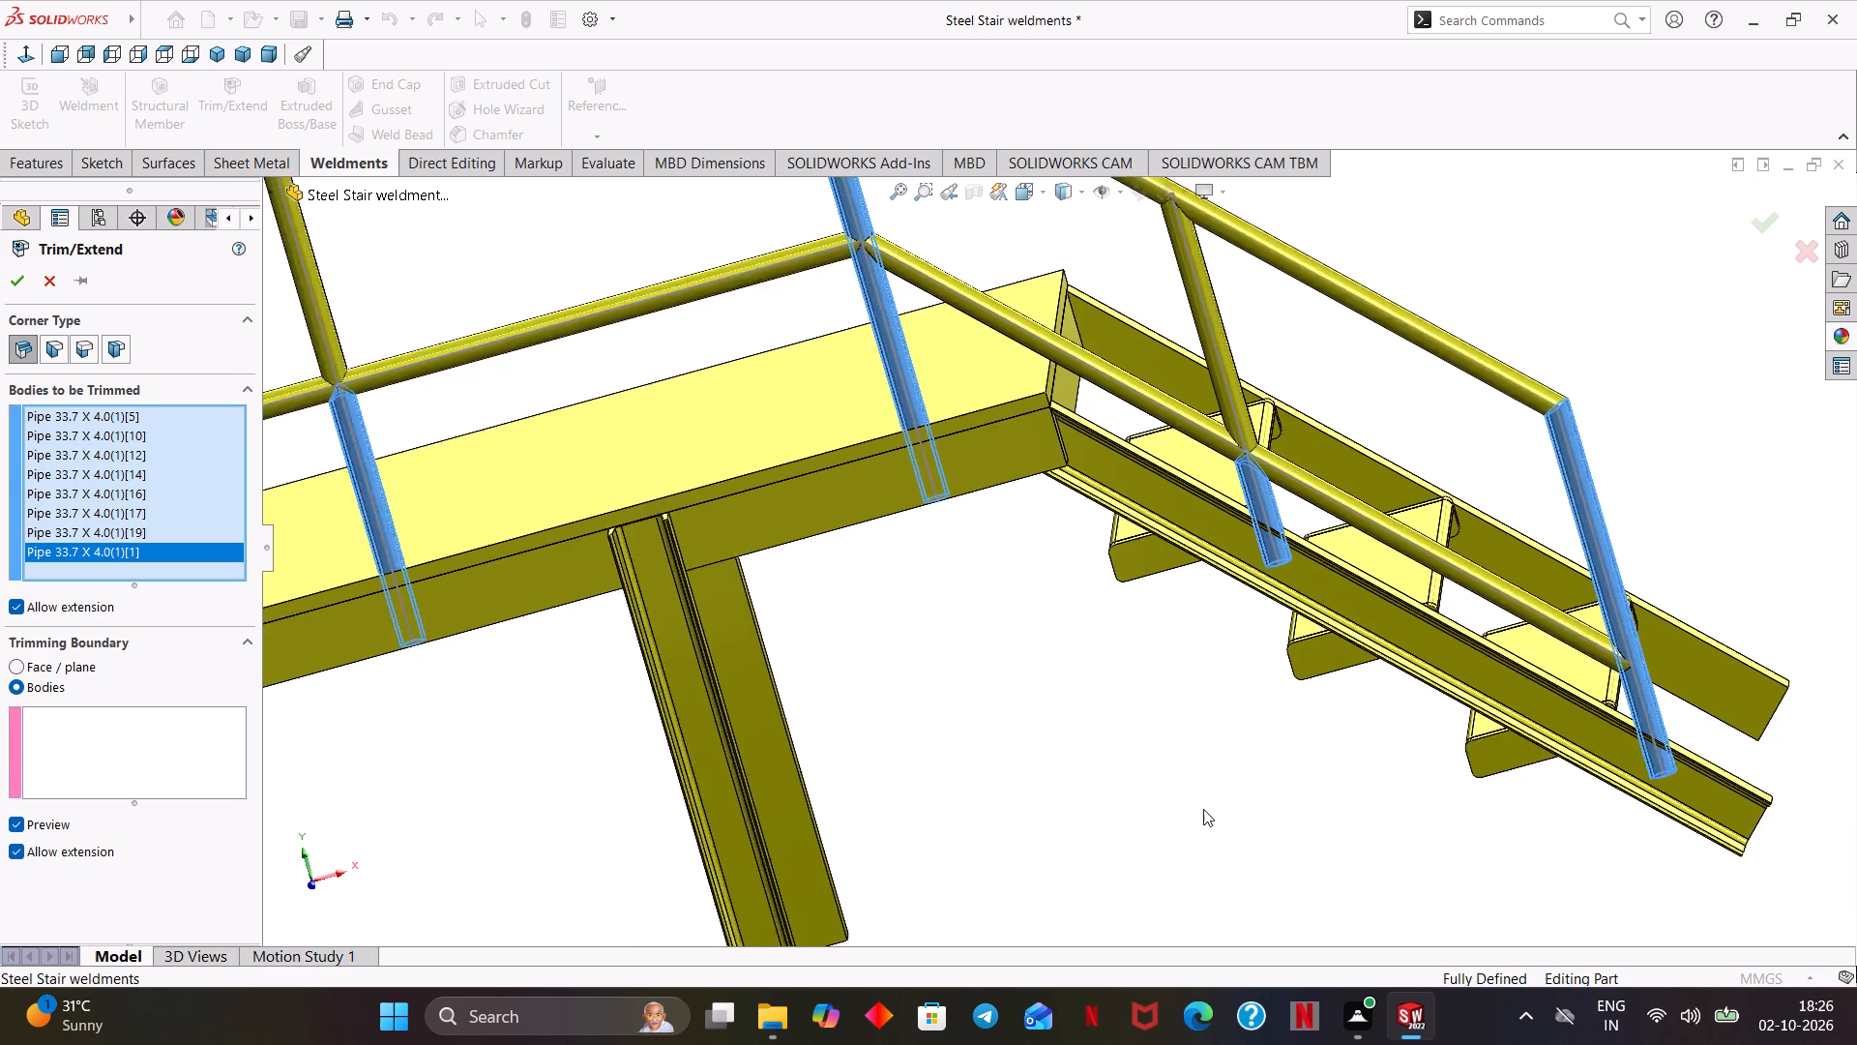
scroll(1203, 809, up, 6)
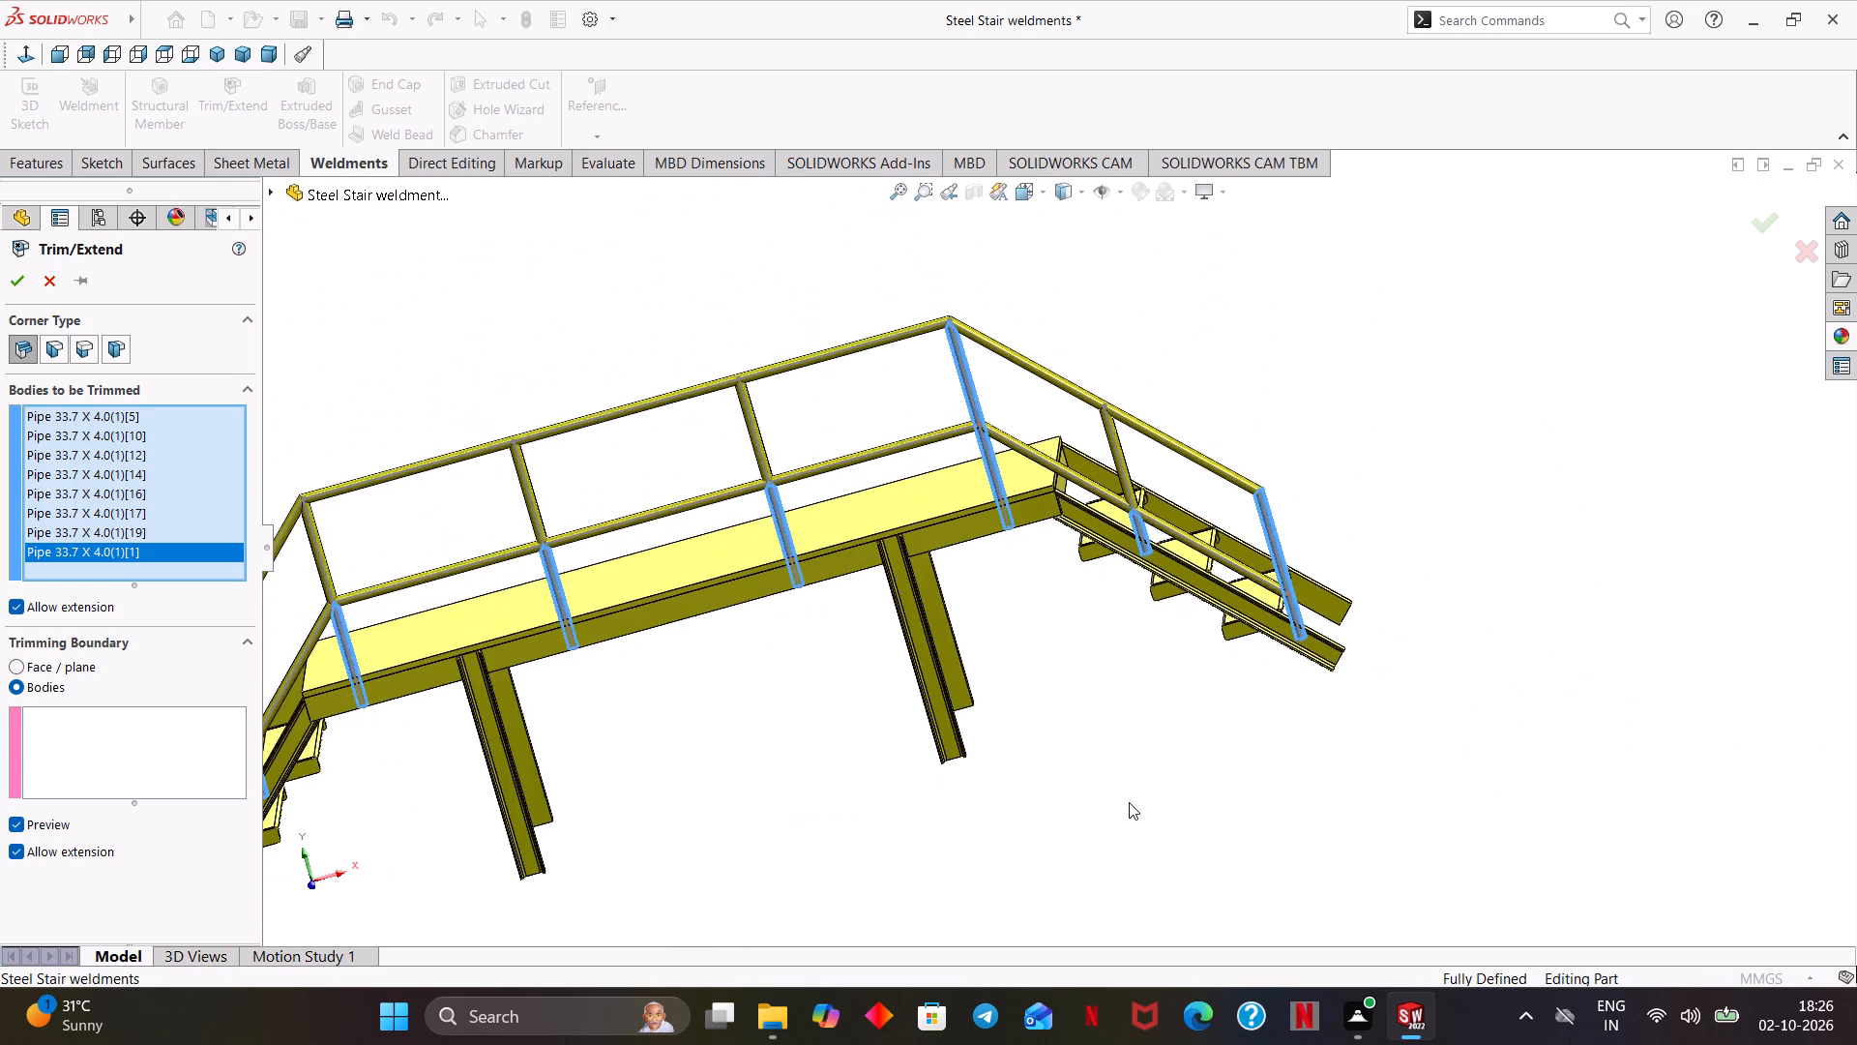
scroll(1129, 802, up, 1)
ctrl+middle_drag(1129, 802, 1377, 793)
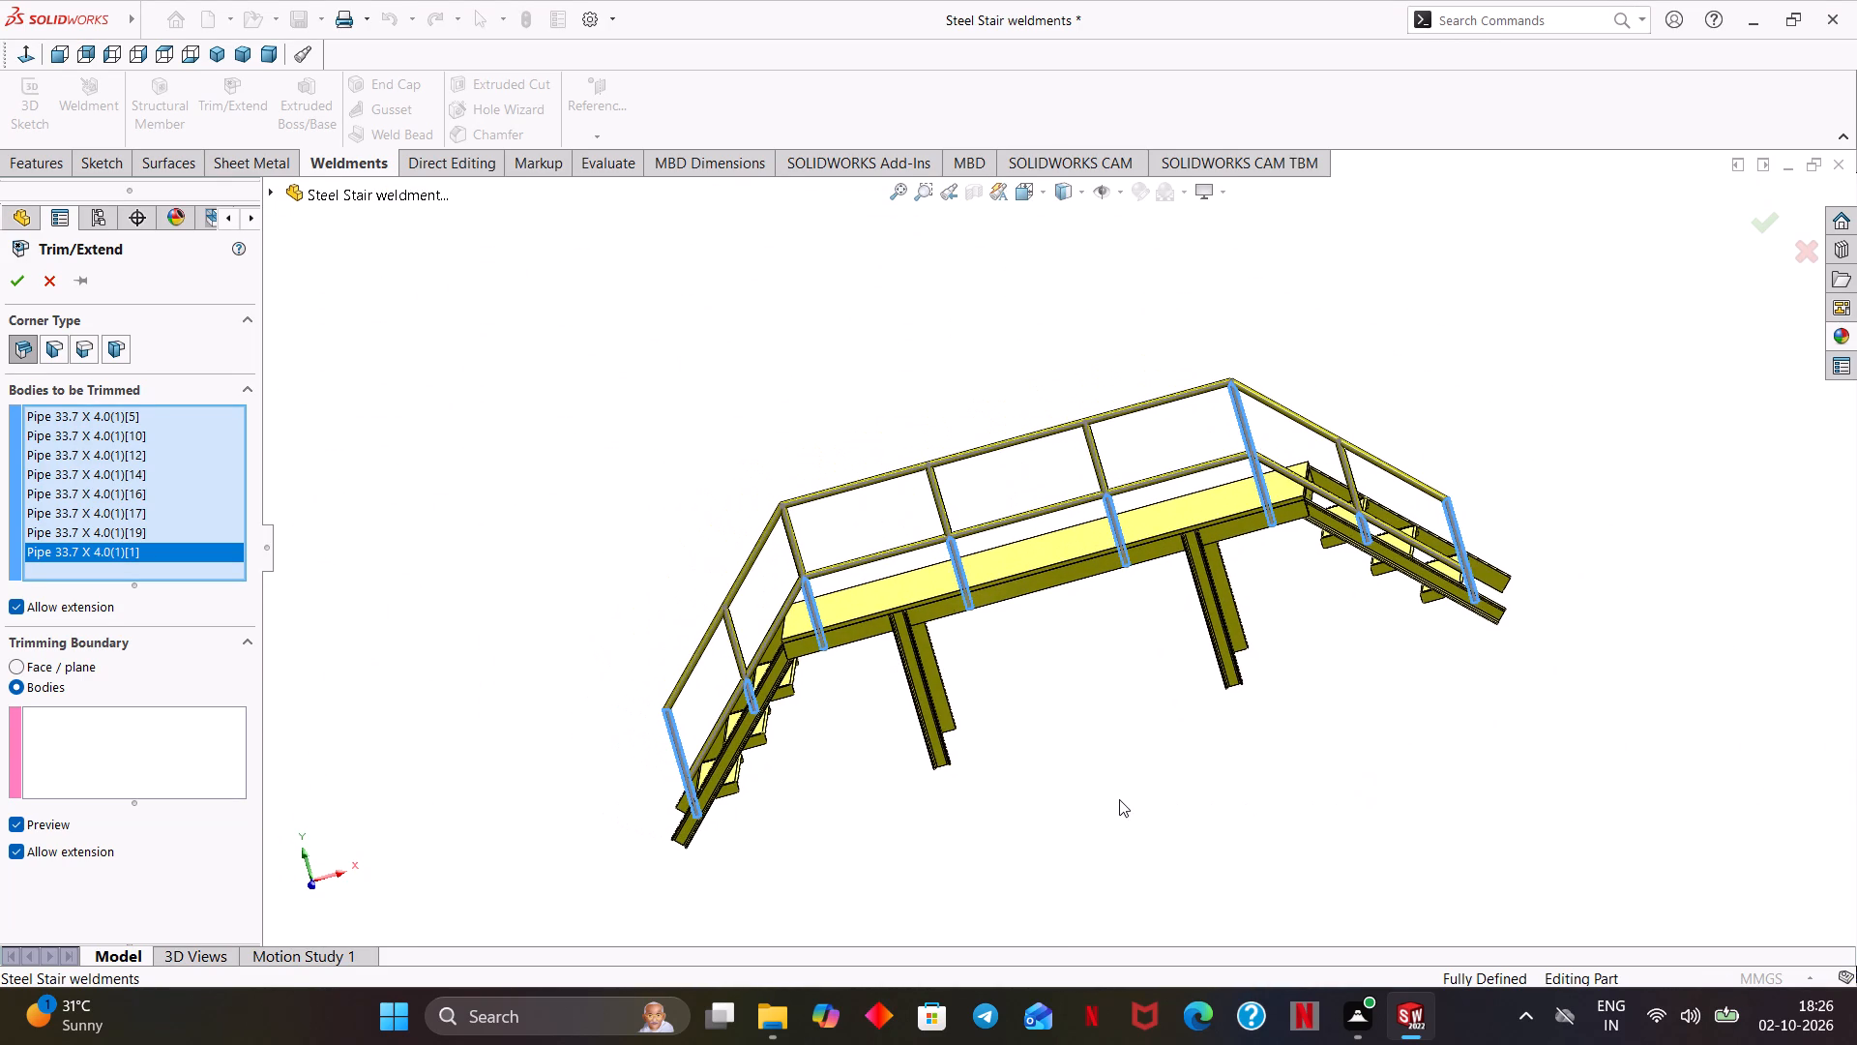
Select the two stair stringers and the platform's C channel as trimming boundary bodies, with the boundary's Allow extension off.
scroll(1119, 799, down, 2)
ctrl+middle_drag(1073, 758, 1227, 816)
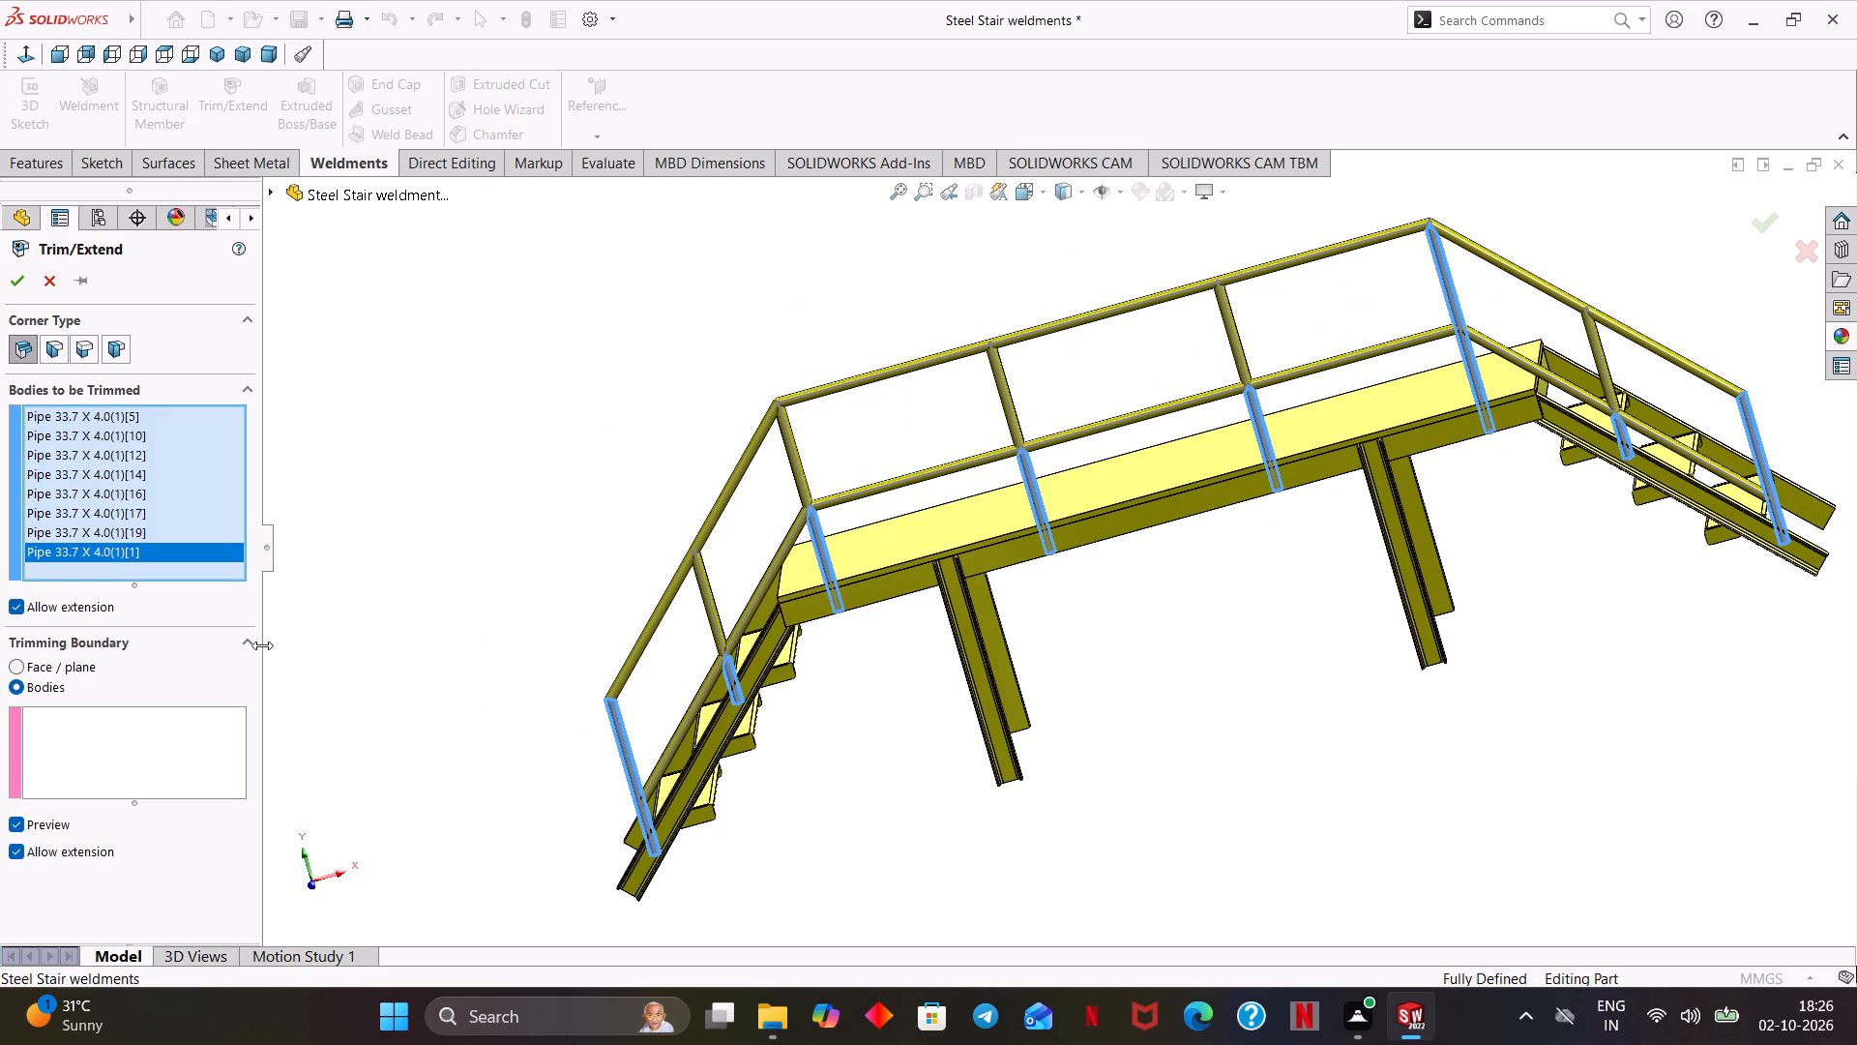
click(67, 756)
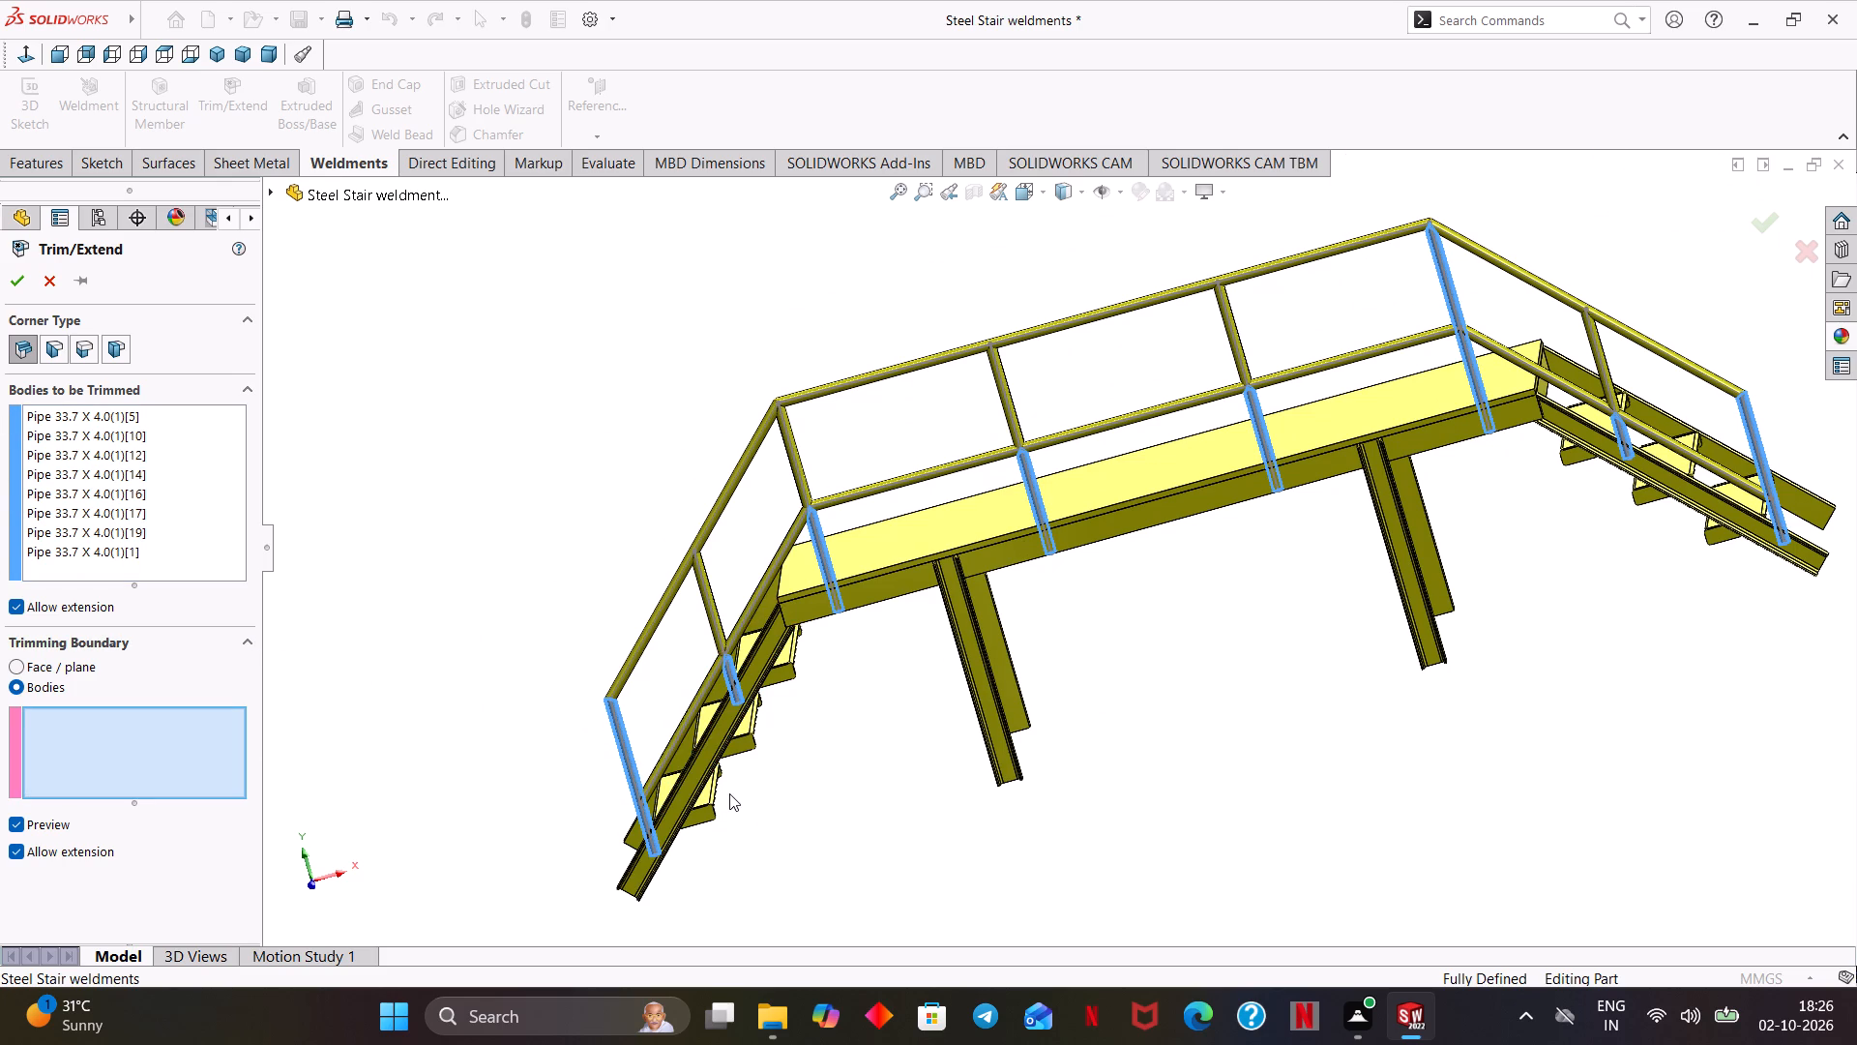
scroll(729, 793, down, 1)
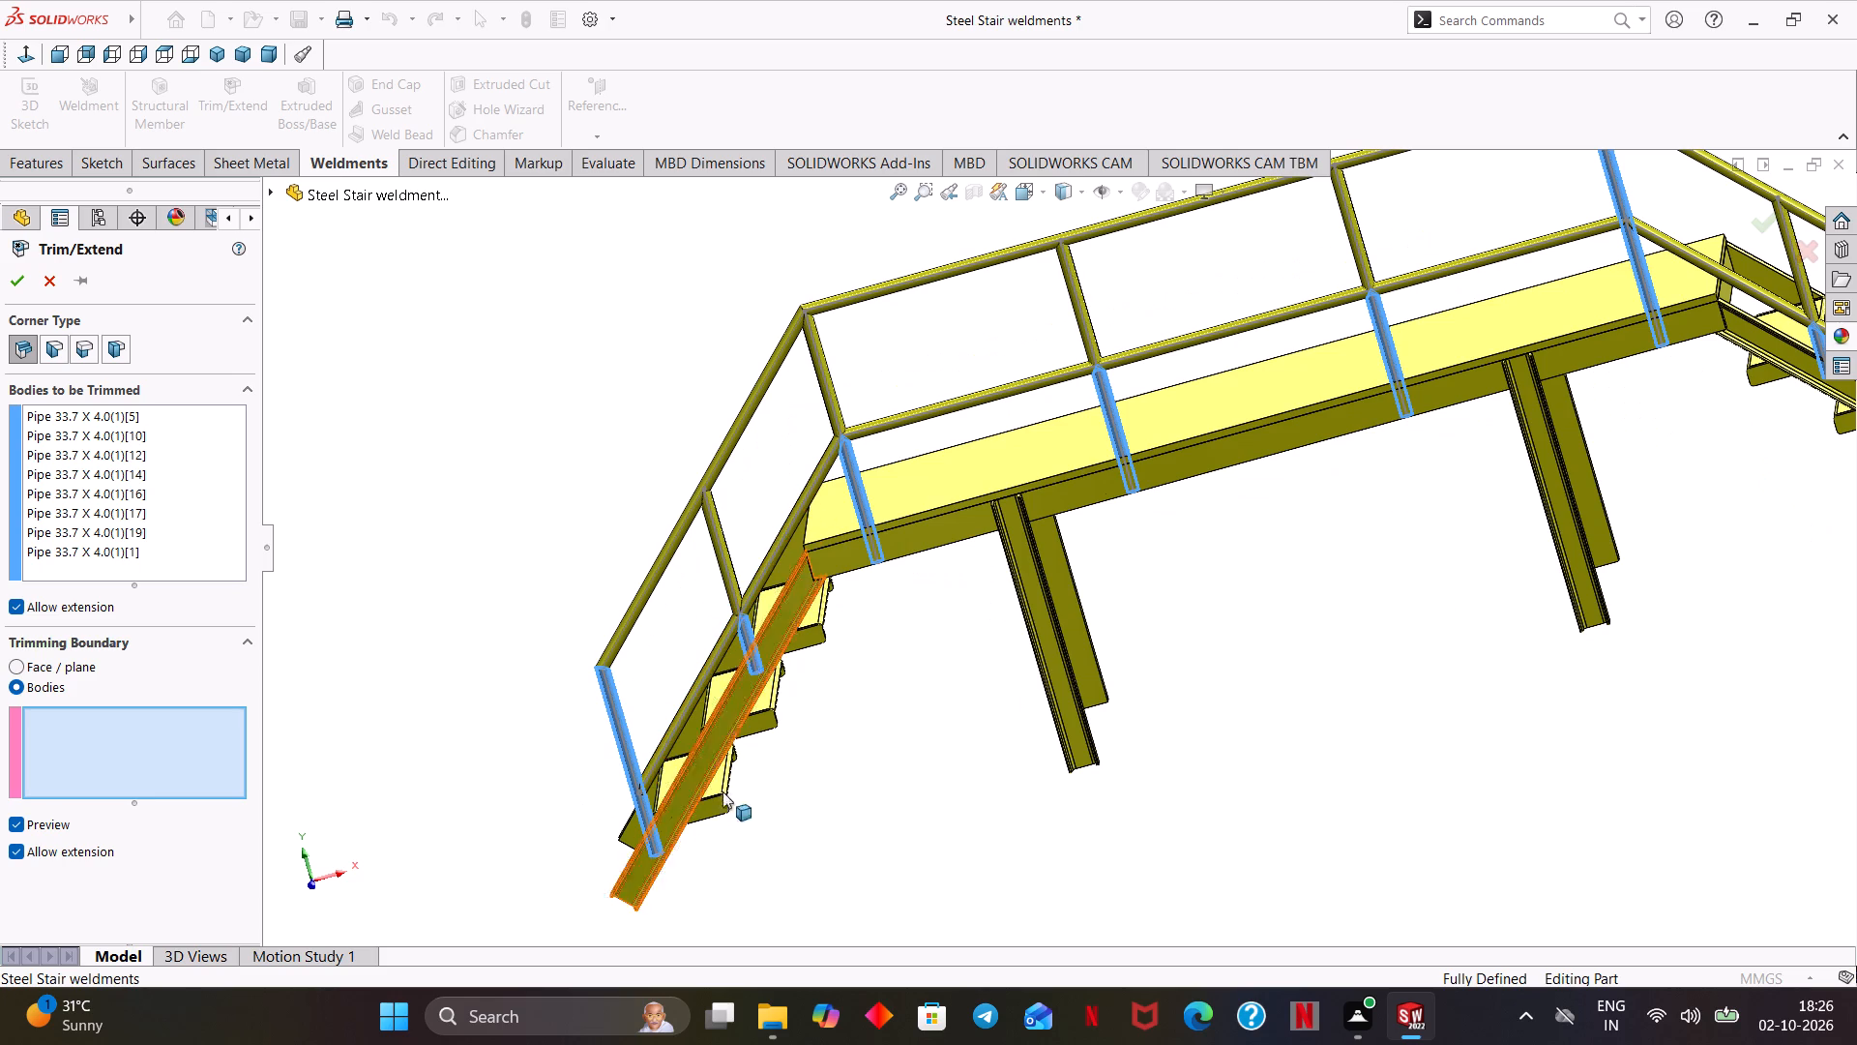
click(698, 786)
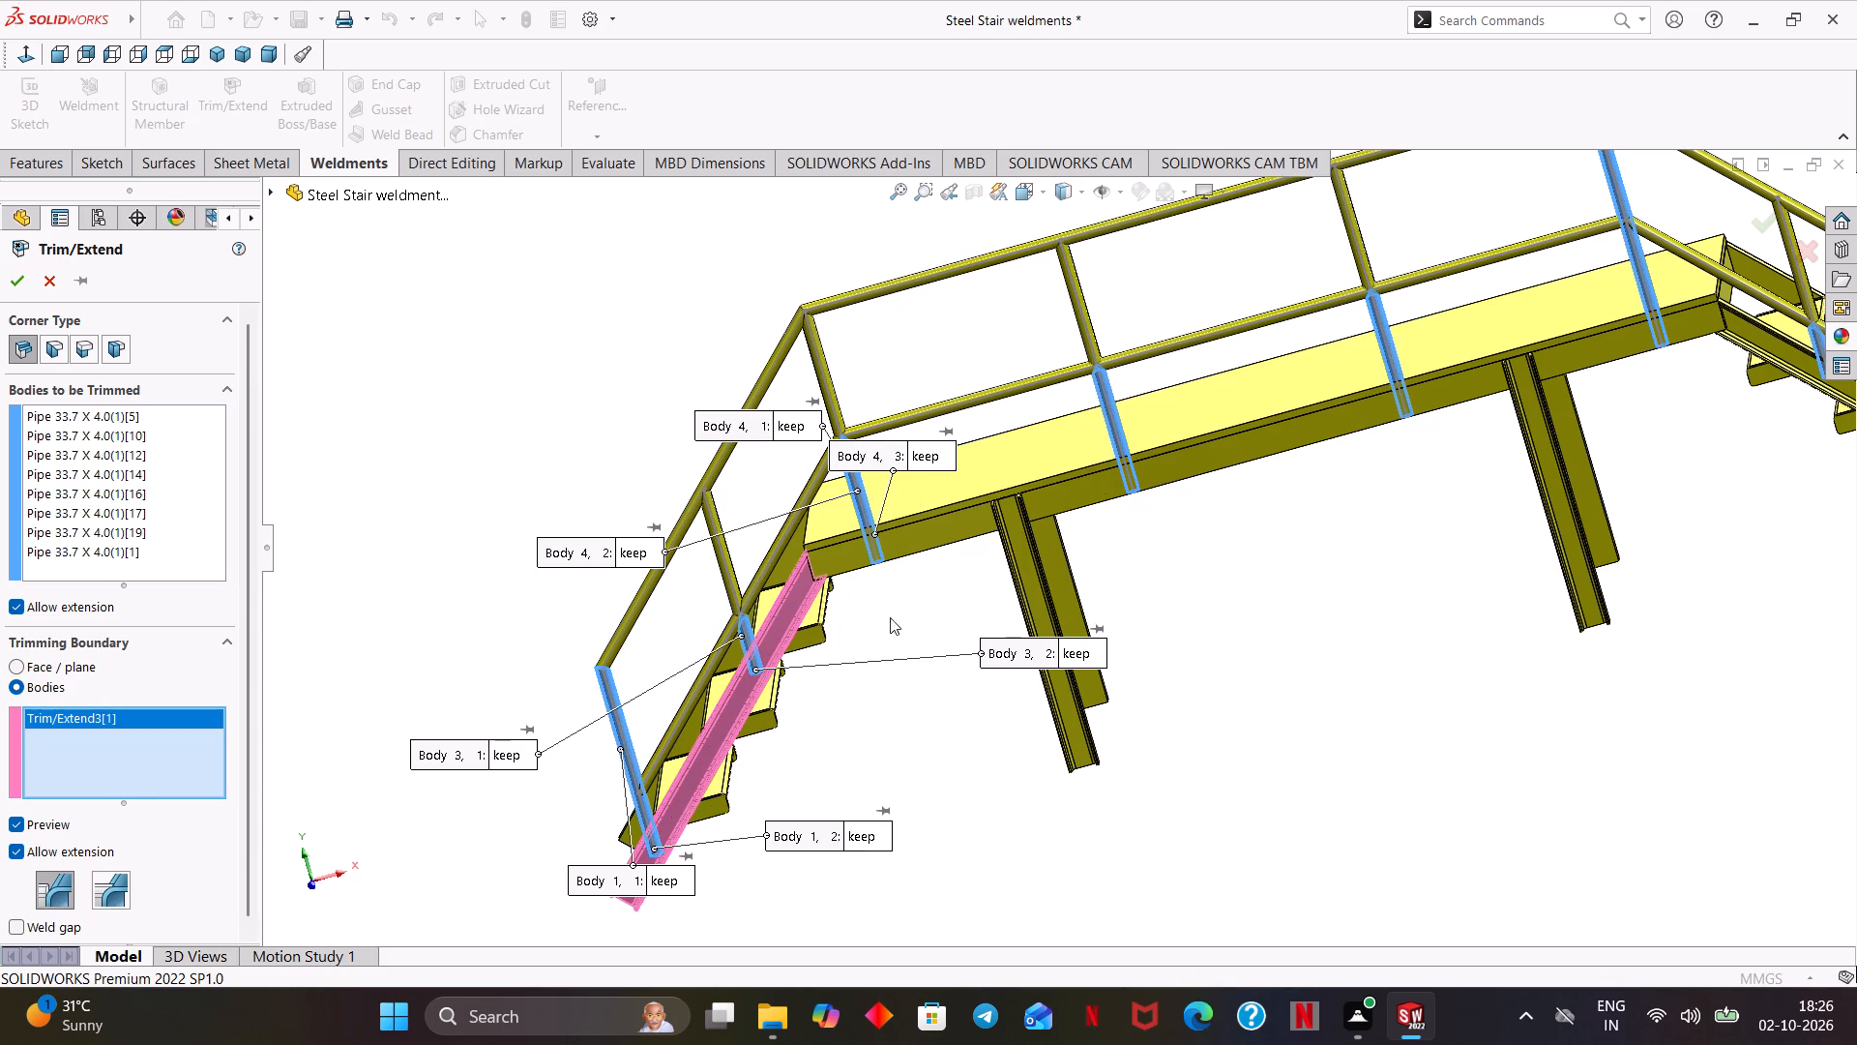
click(1052, 498)
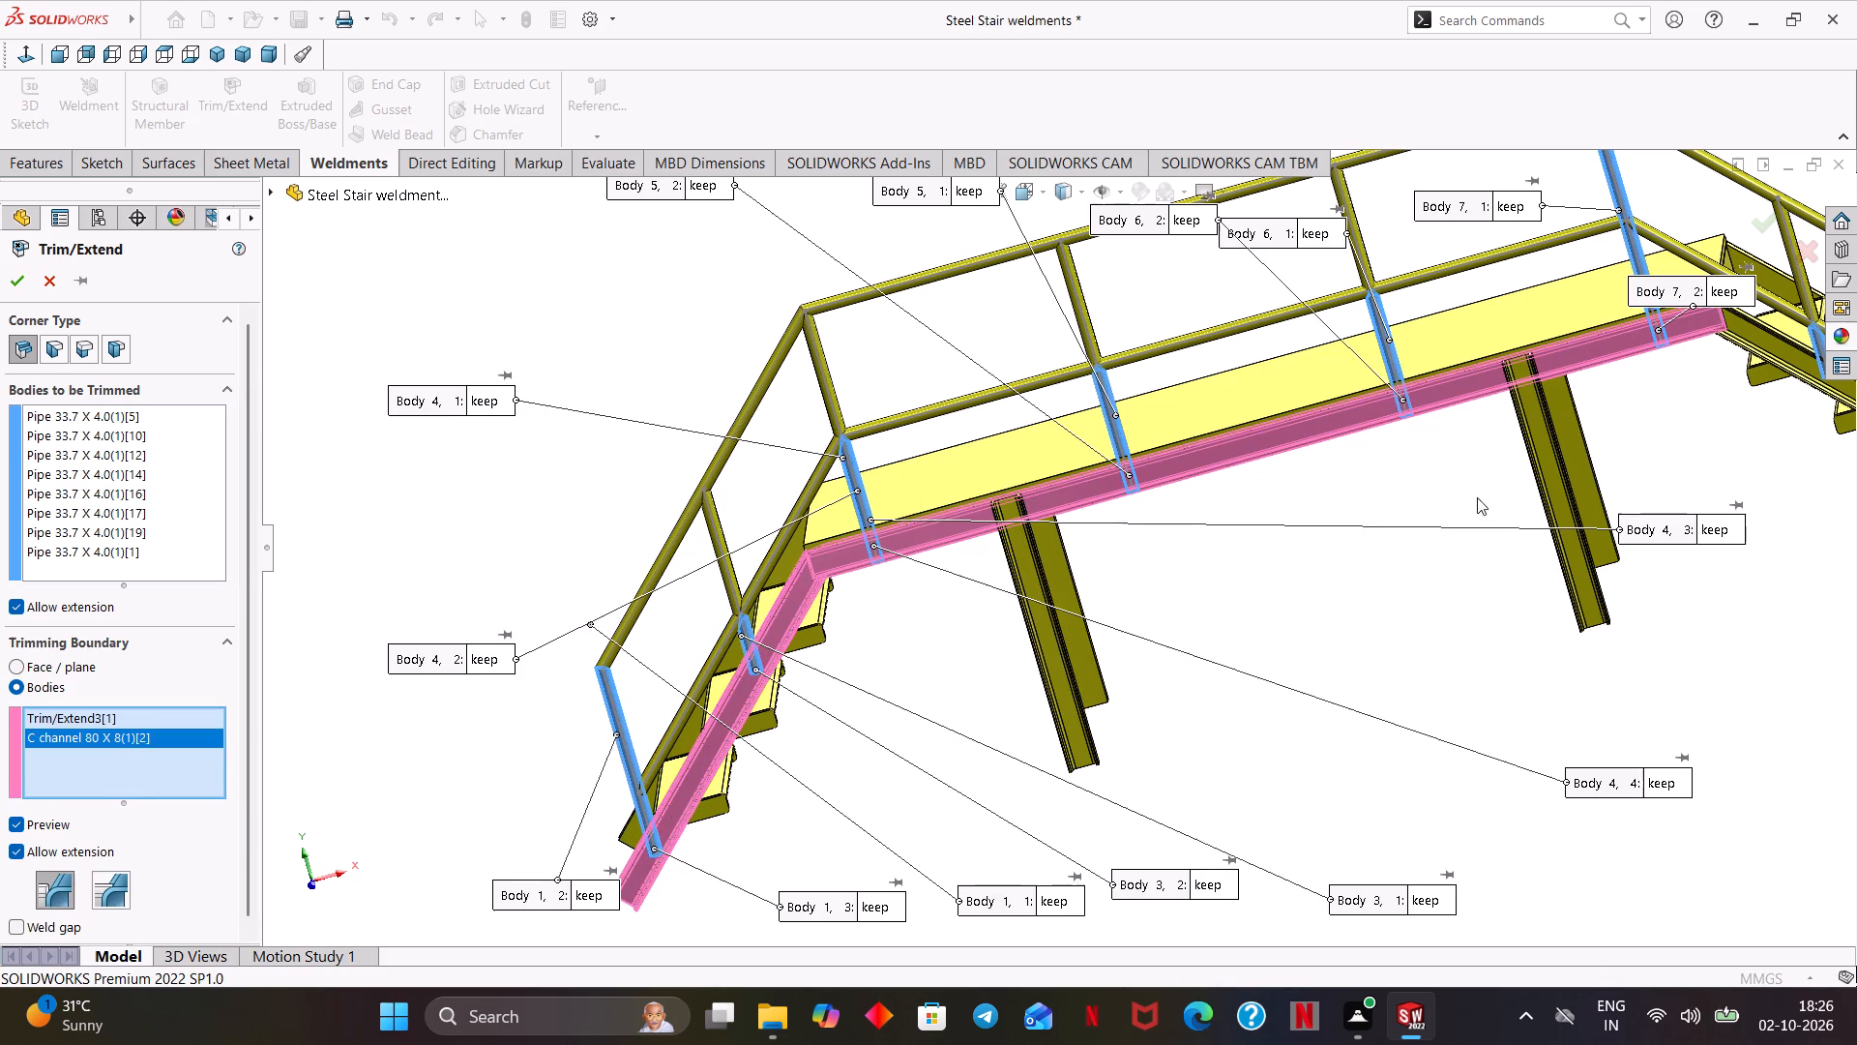
middle_drag(1499, 497, 1562, 490)
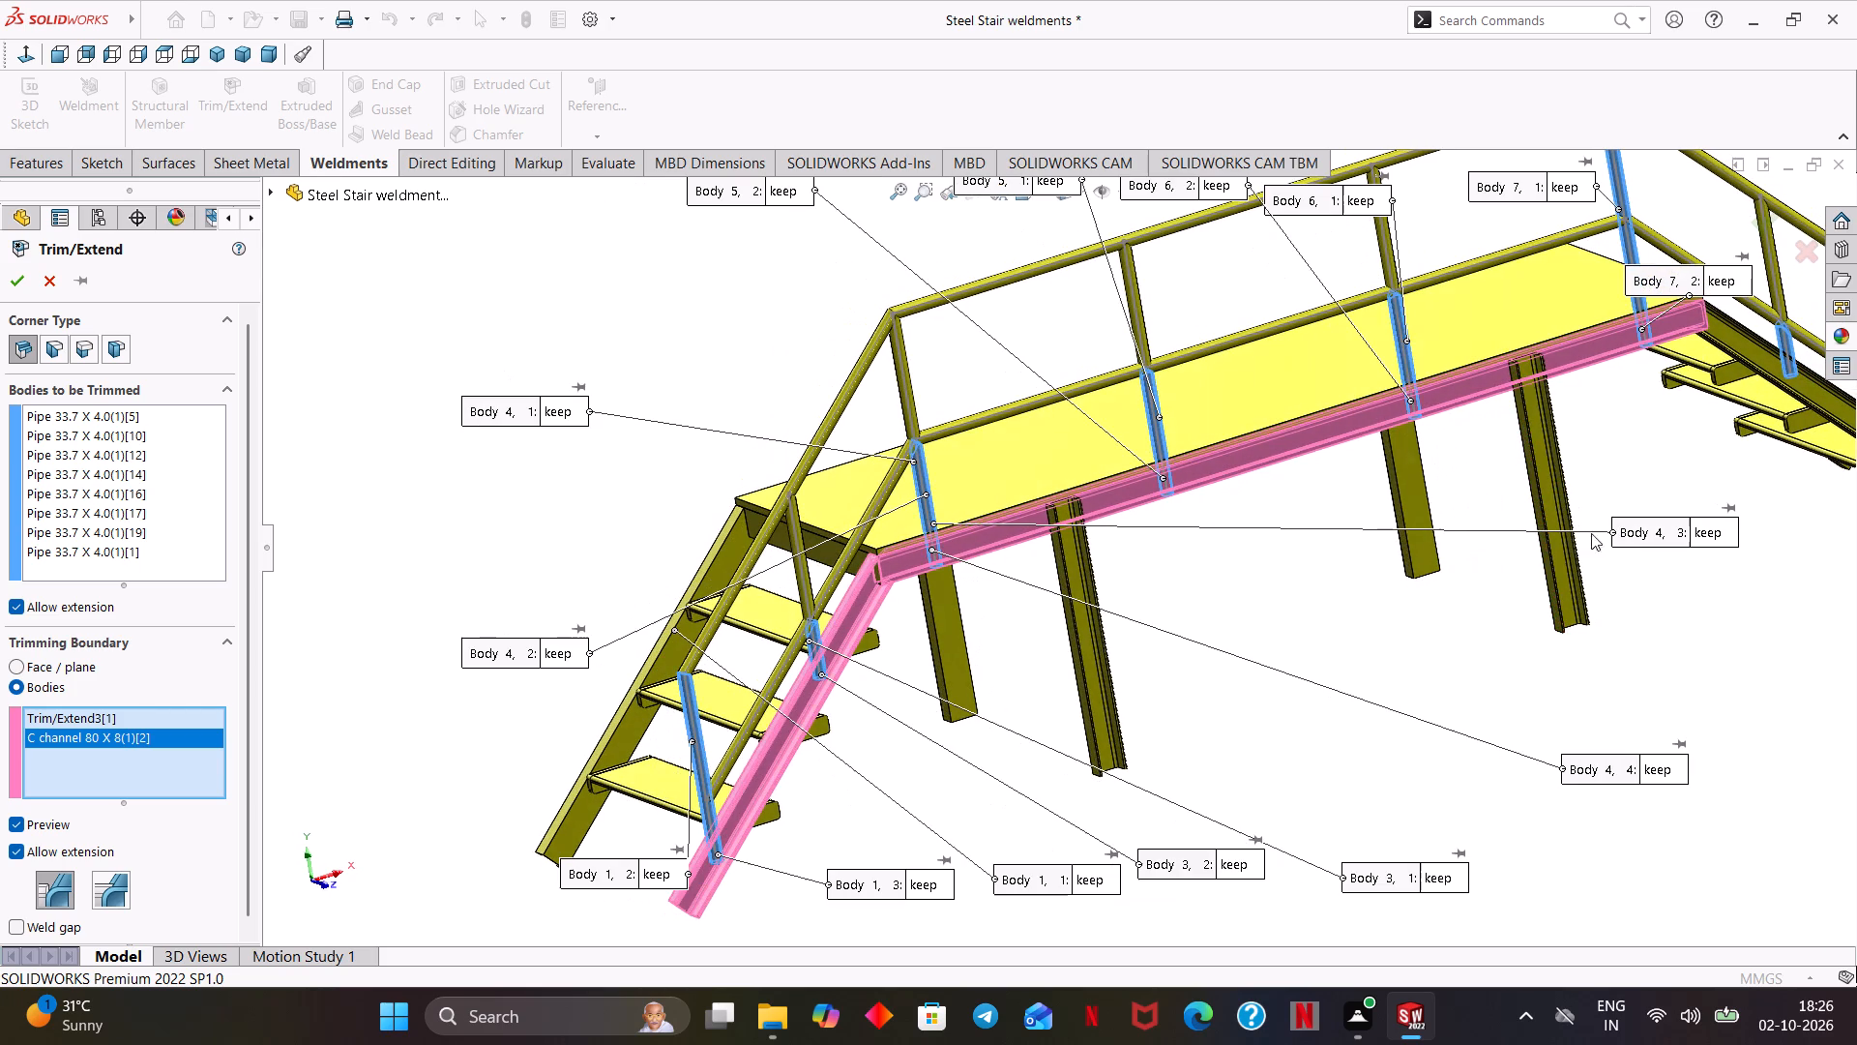
ctrl+middle_drag(1856, 707, 1724, 705)
ctrl+middle_drag(1726, 653, 1580, 667)
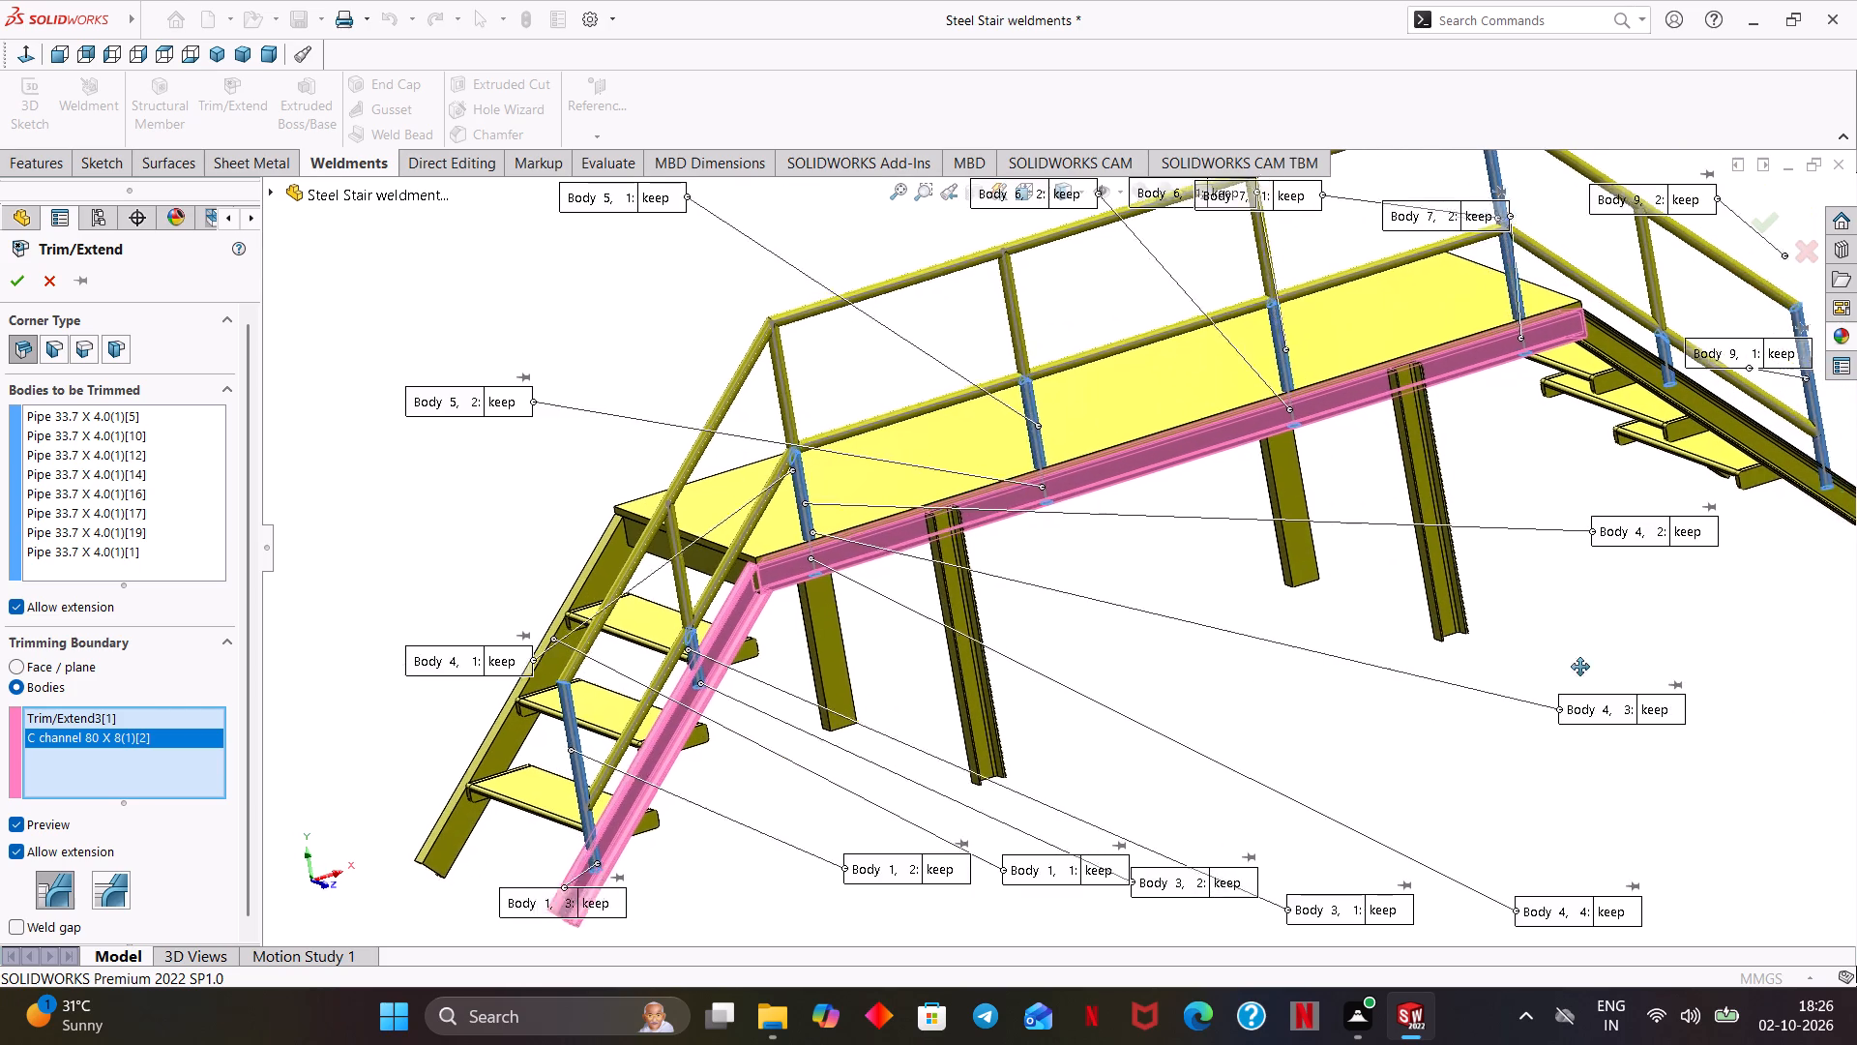
ctrl+middle_drag(1580, 667, 1408, 696)
click(1497, 433)
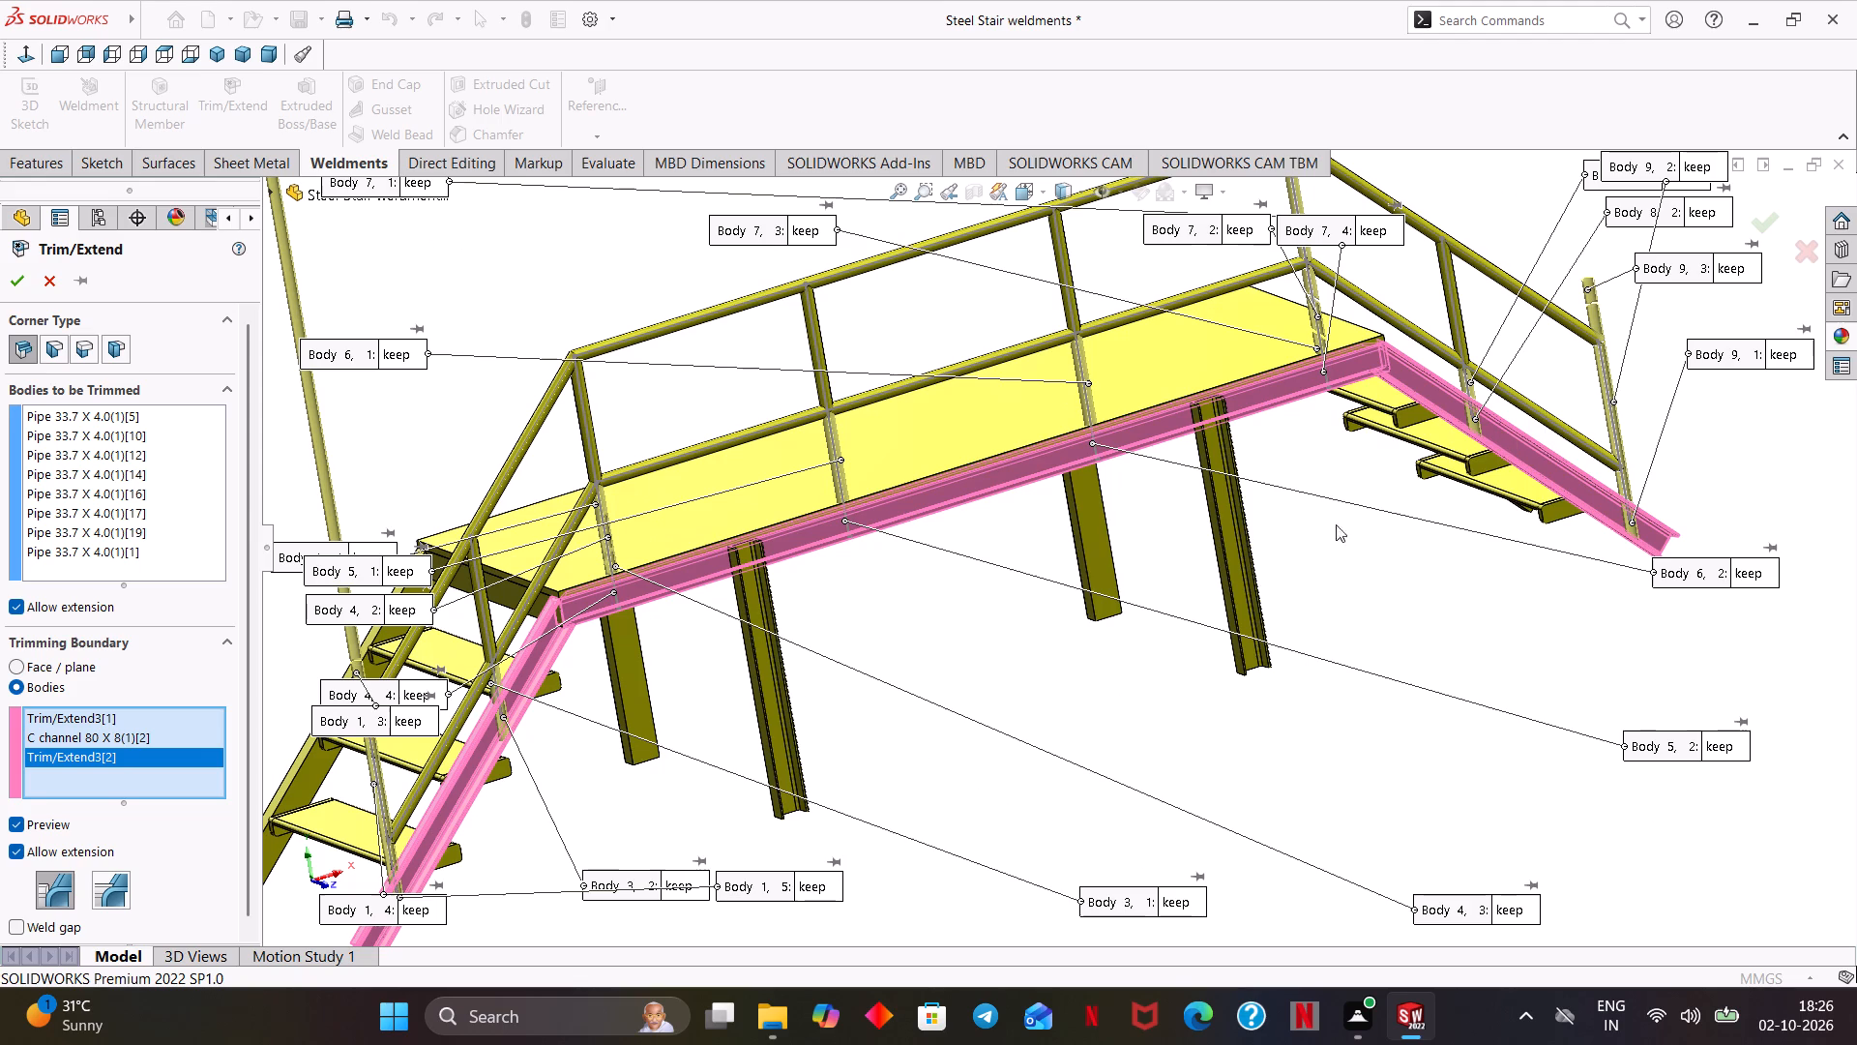
click(14, 851)
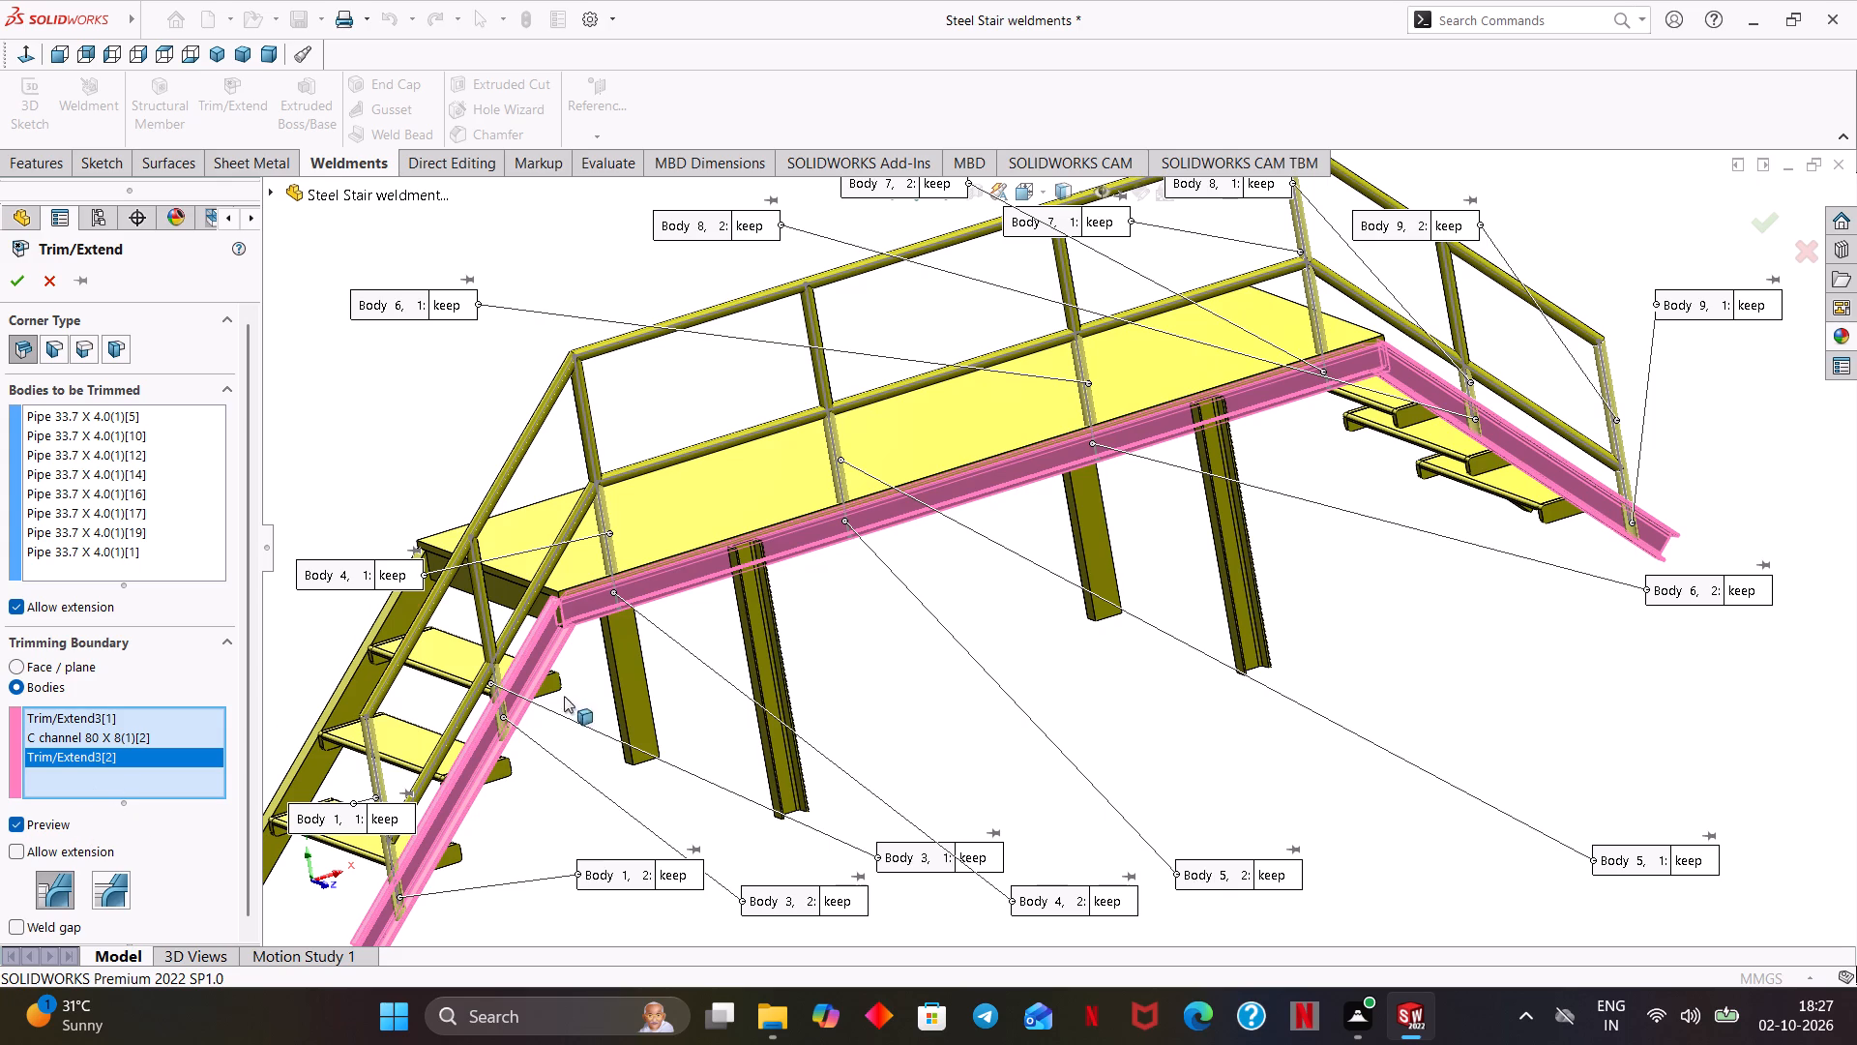
Set the foot pieces of the first stair's end post and intermediate post, inside the stringer, to discard.
ctrl+middle_drag(969, 761, 1230, 540)
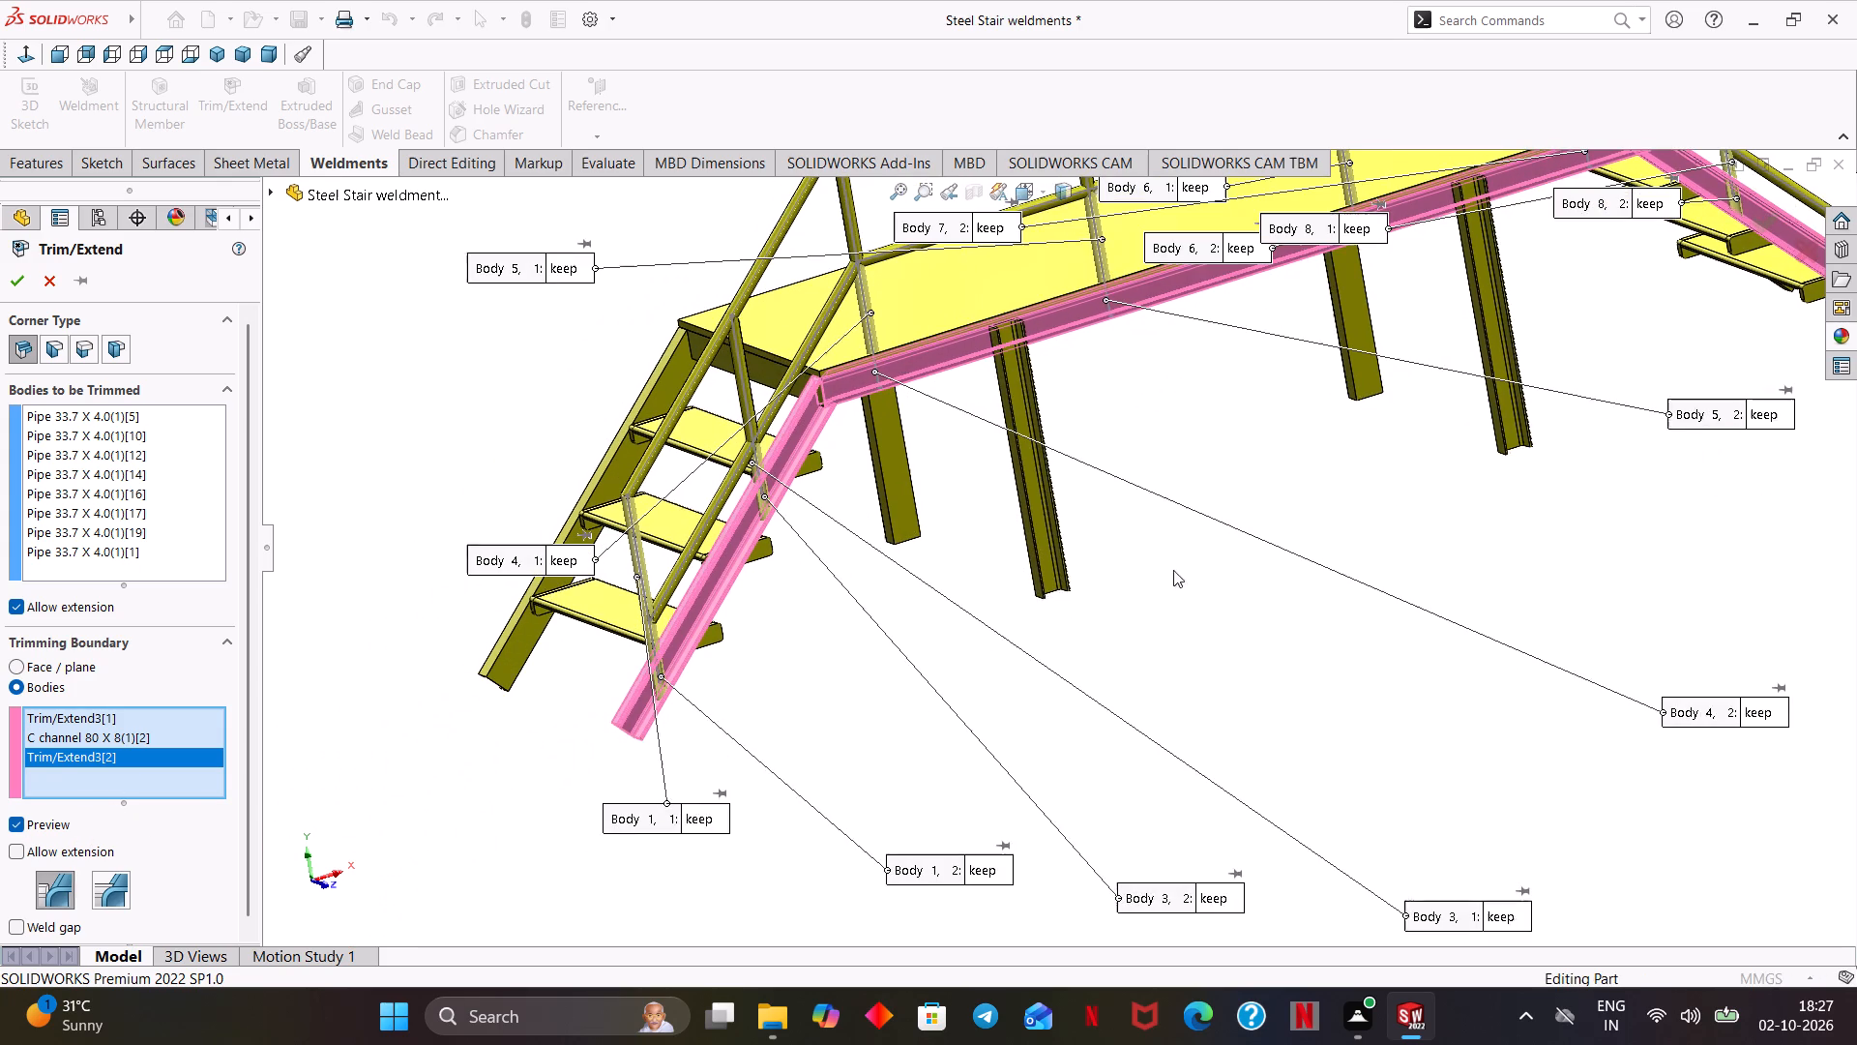
scroll(597, 760, down, 6)
ctrl+middle_drag(834, 639, 812, 751)
scroll(813, 753, down, 1)
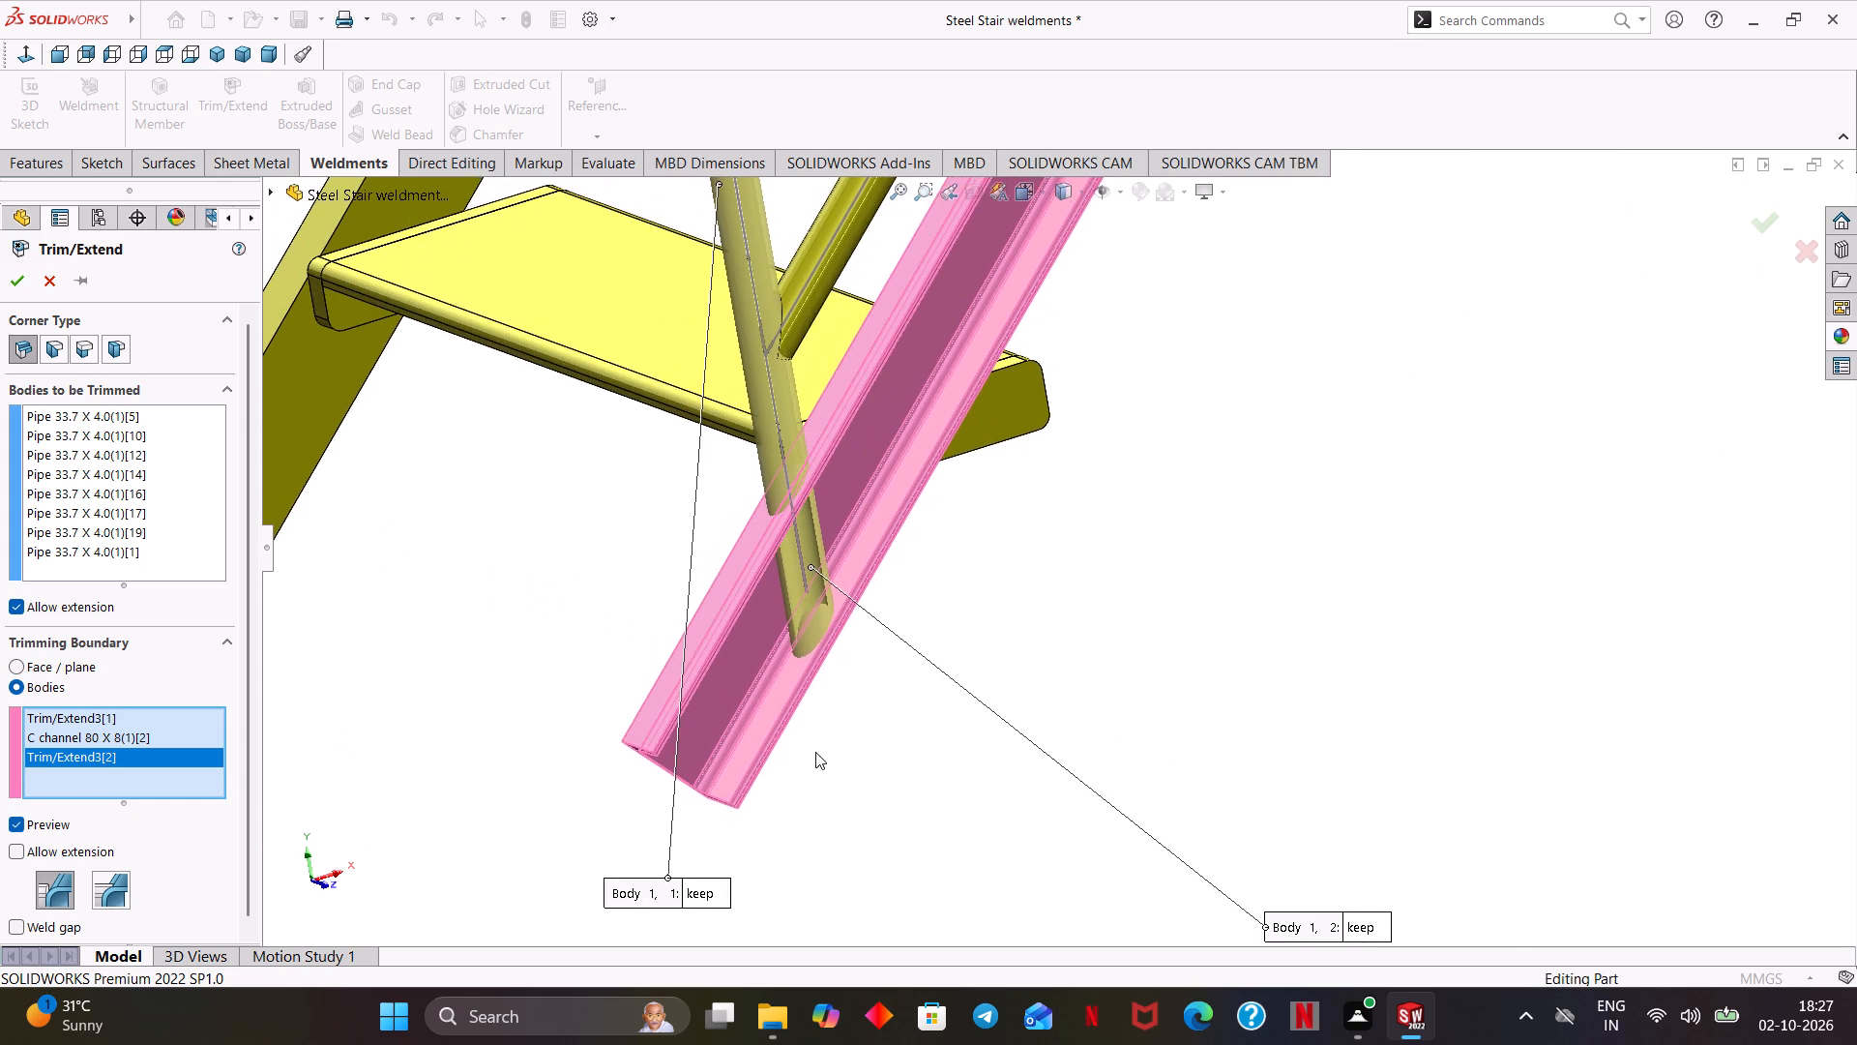
scroll(815, 752, down, 1)
drag(1514, 923, 1480, 913)
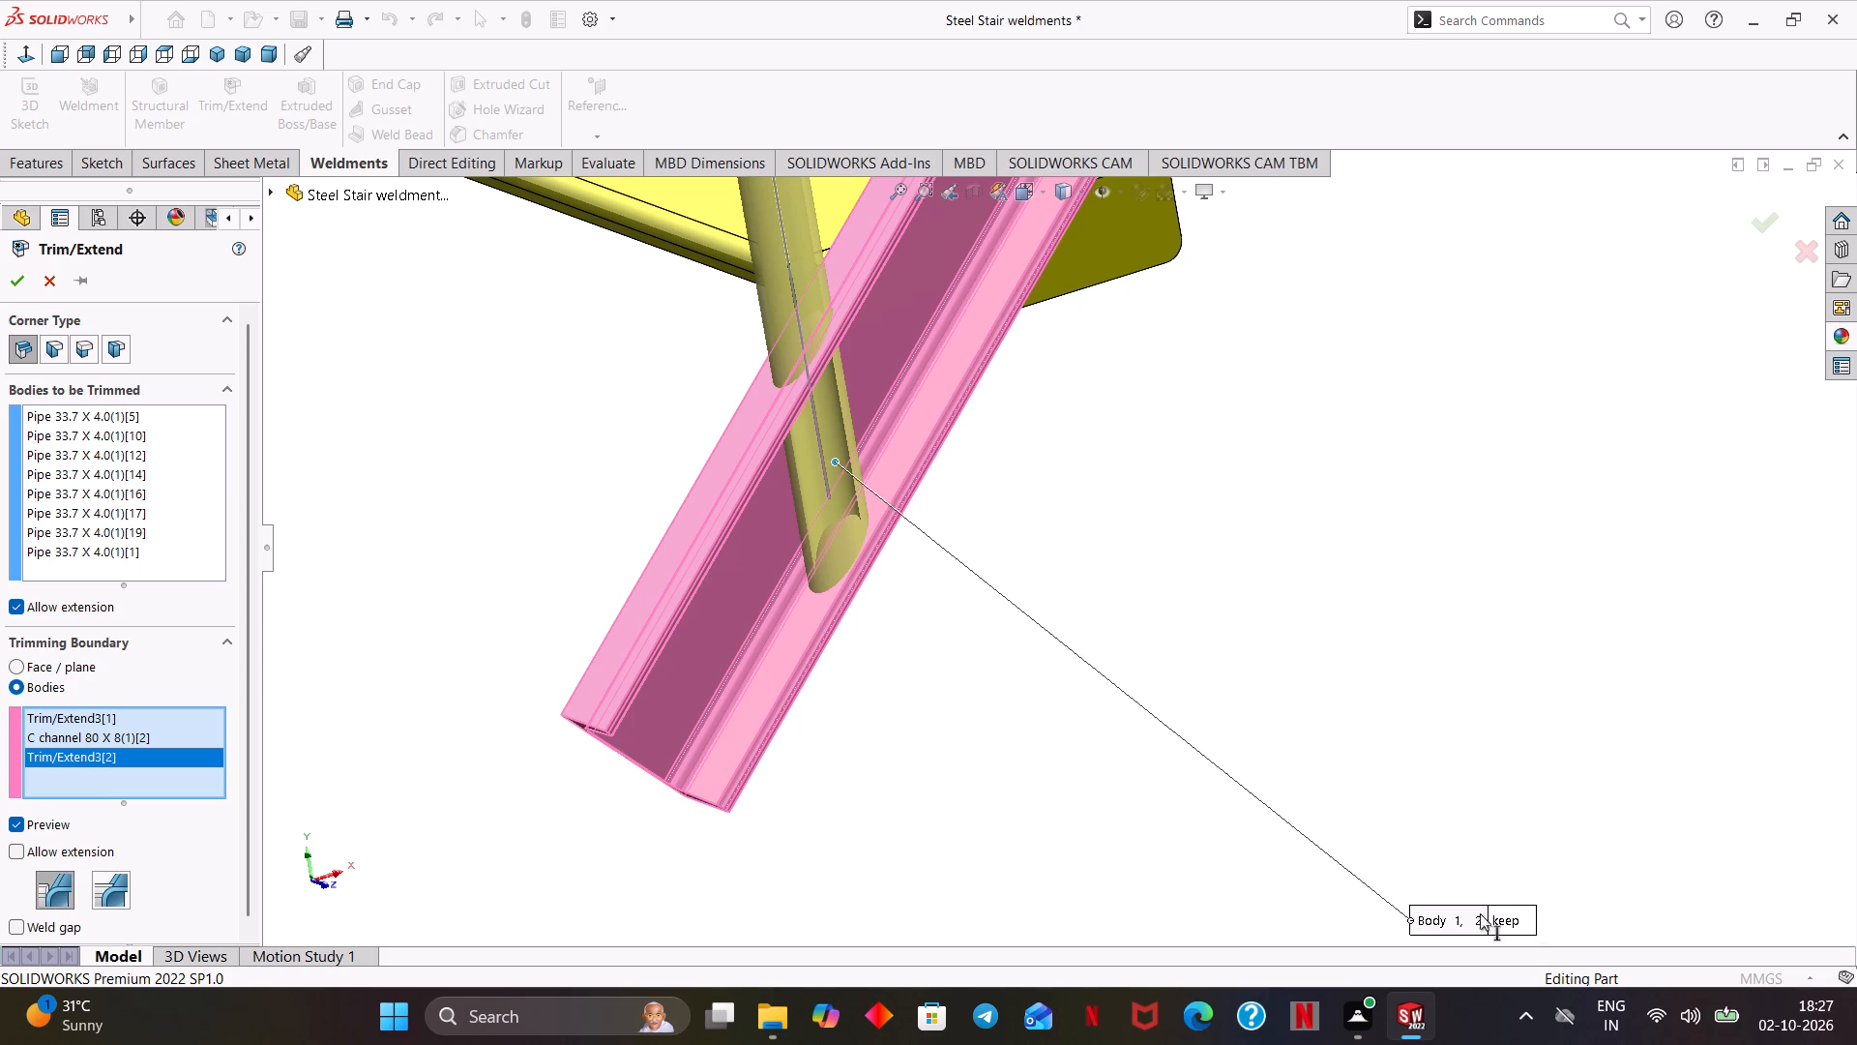
drag(1480, 913, 1278, 805)
click(1294, 806)
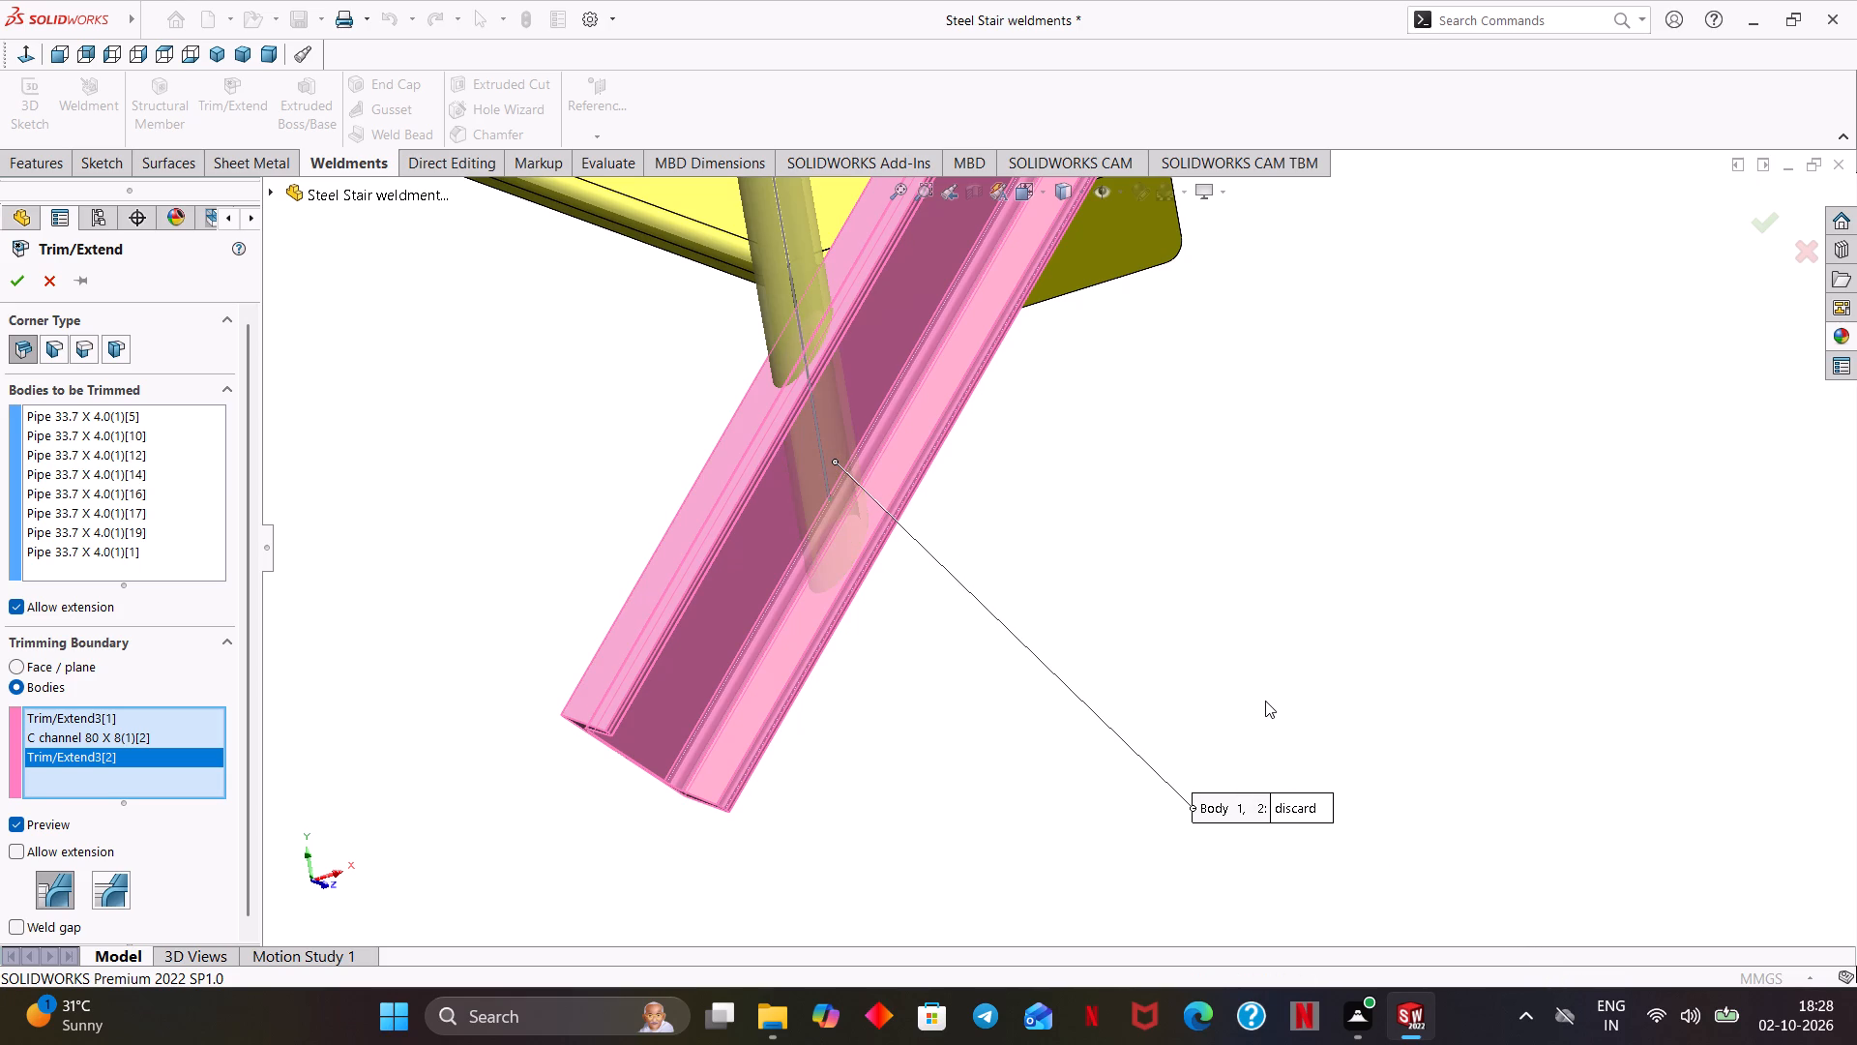
scroll(1268, 698, up, 3)
ctrl+middle_drag(1313, 481, 1038, 851)
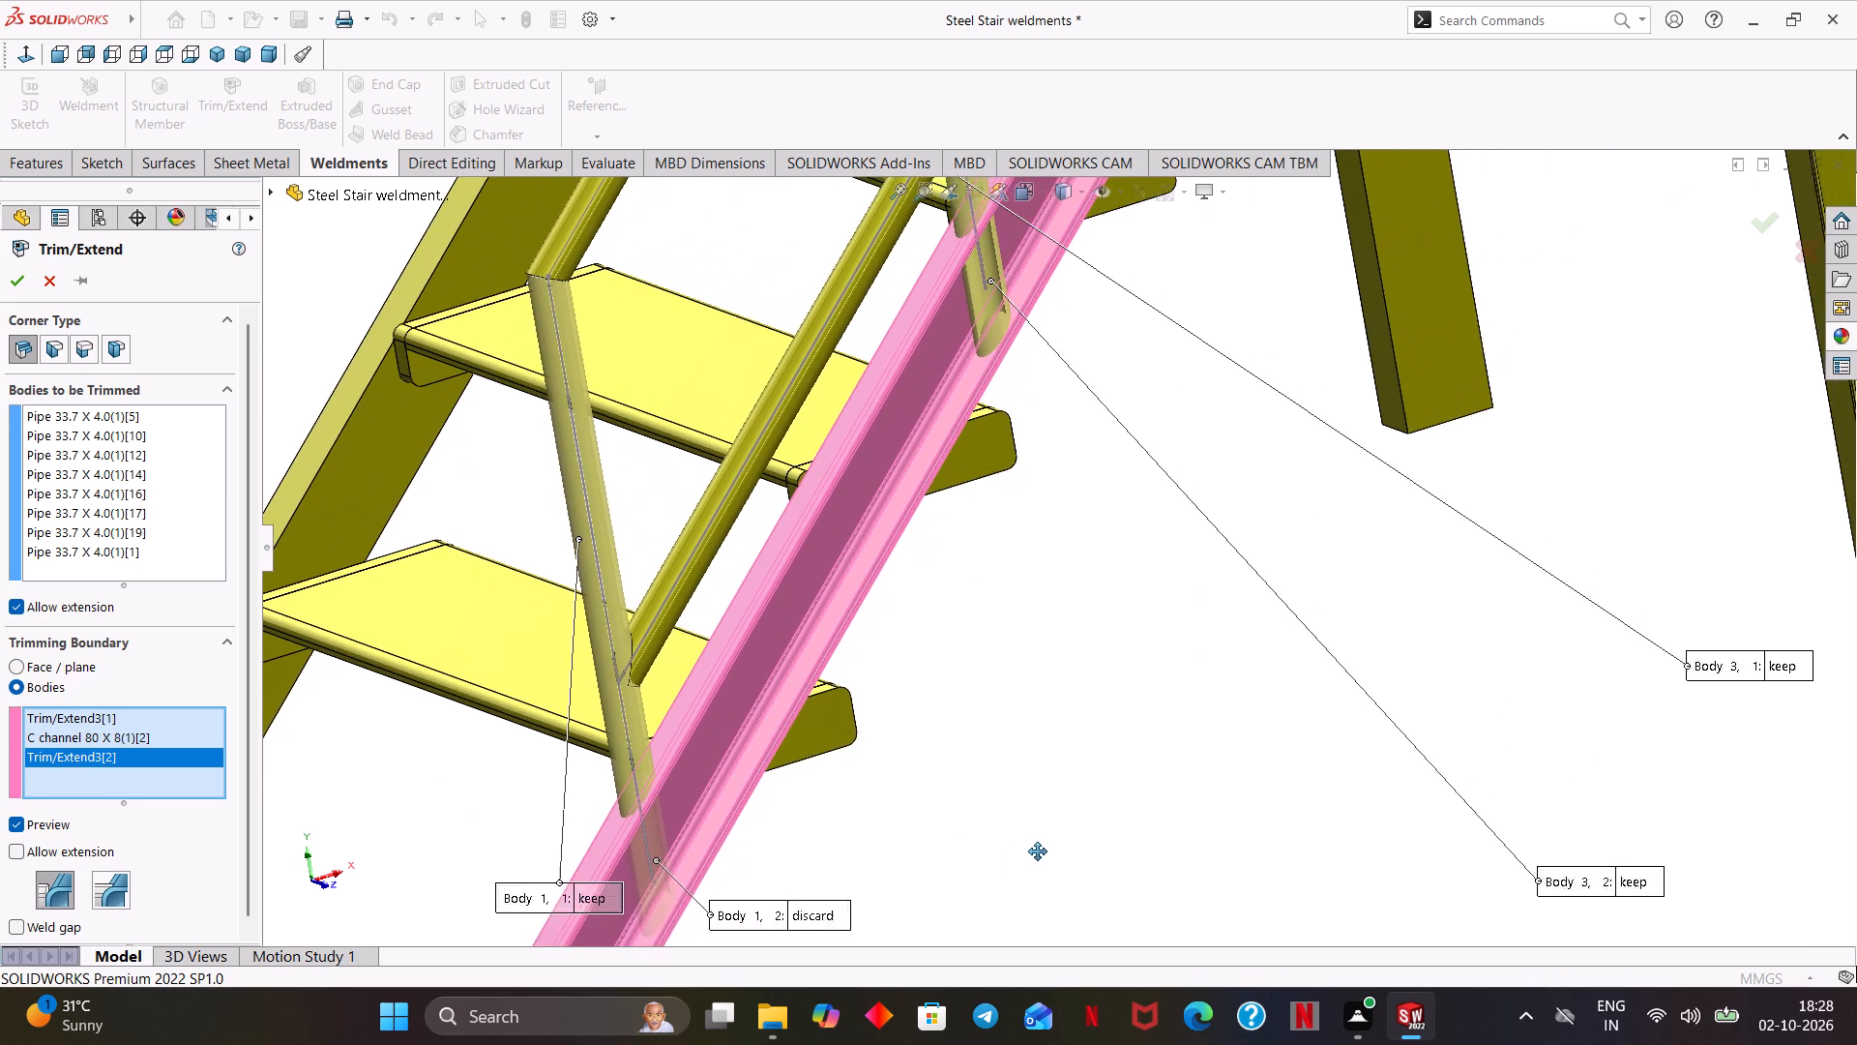
ctrl+middle_drag(1038, 851, 1019, 894)
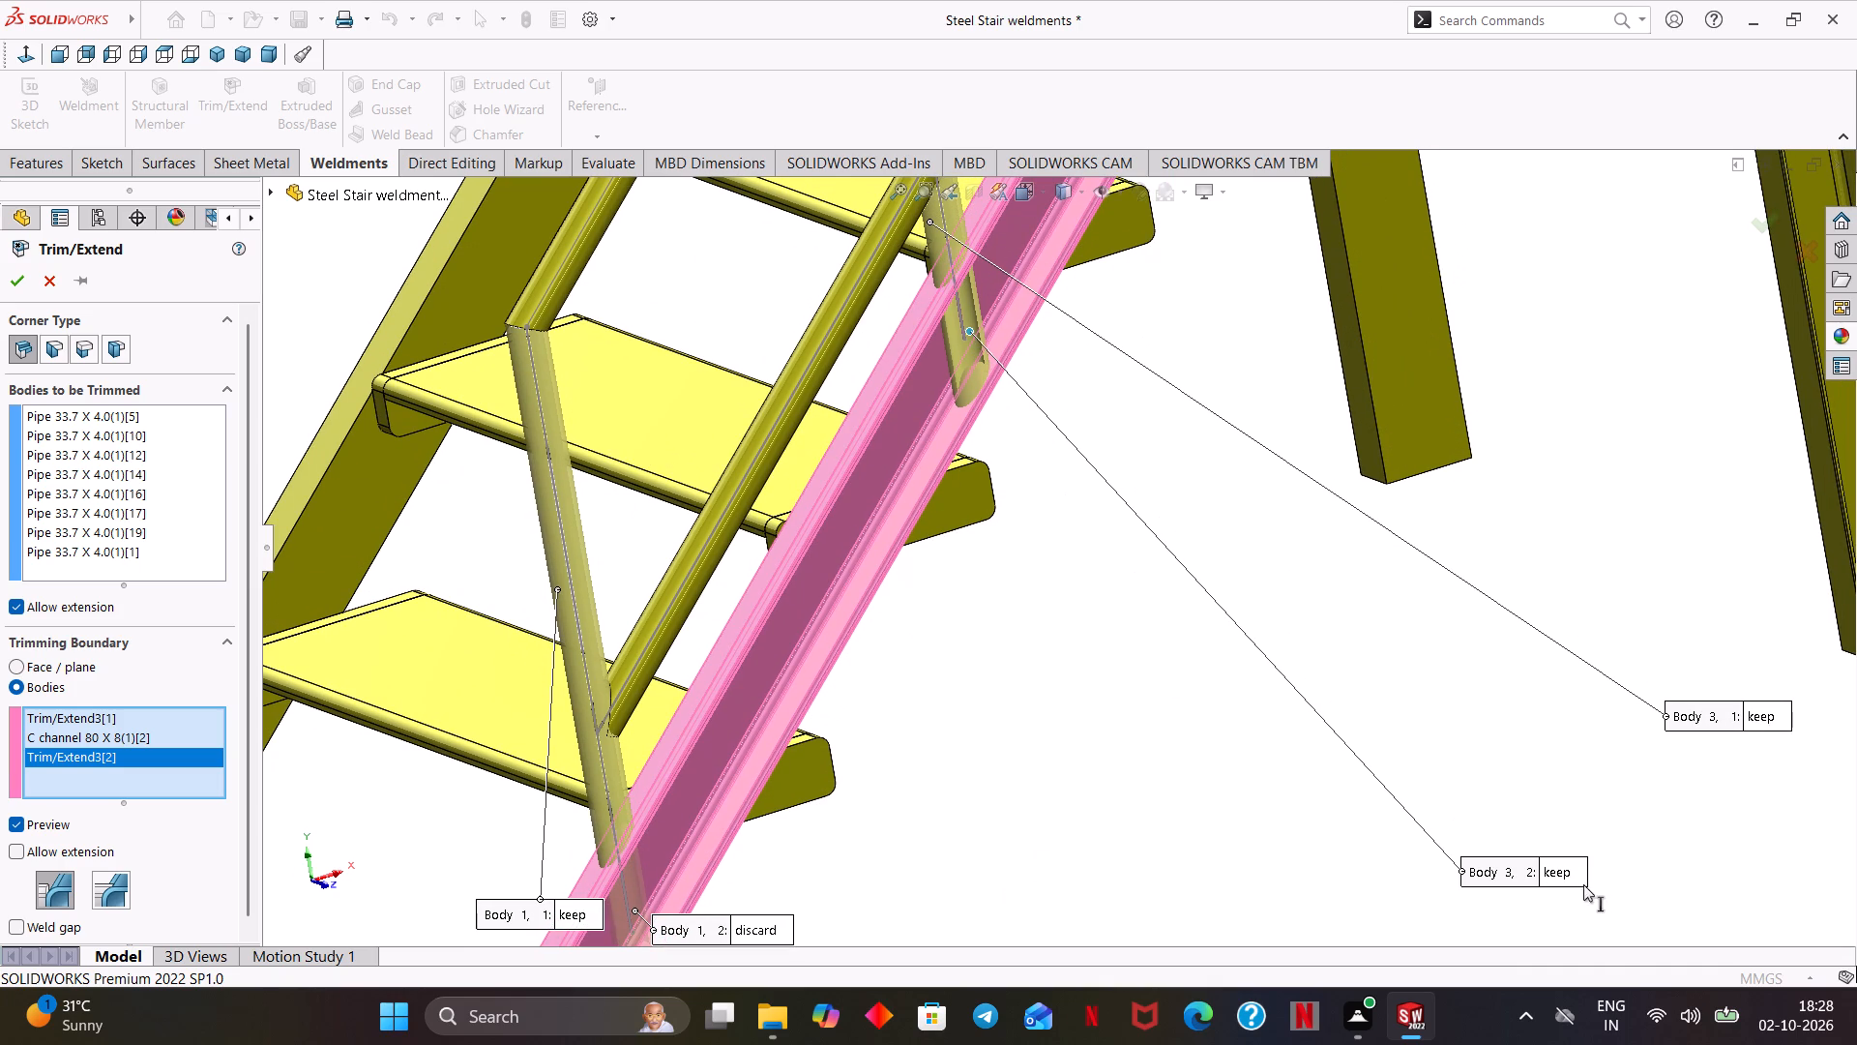
drag(1573, 882, 1255, 618)
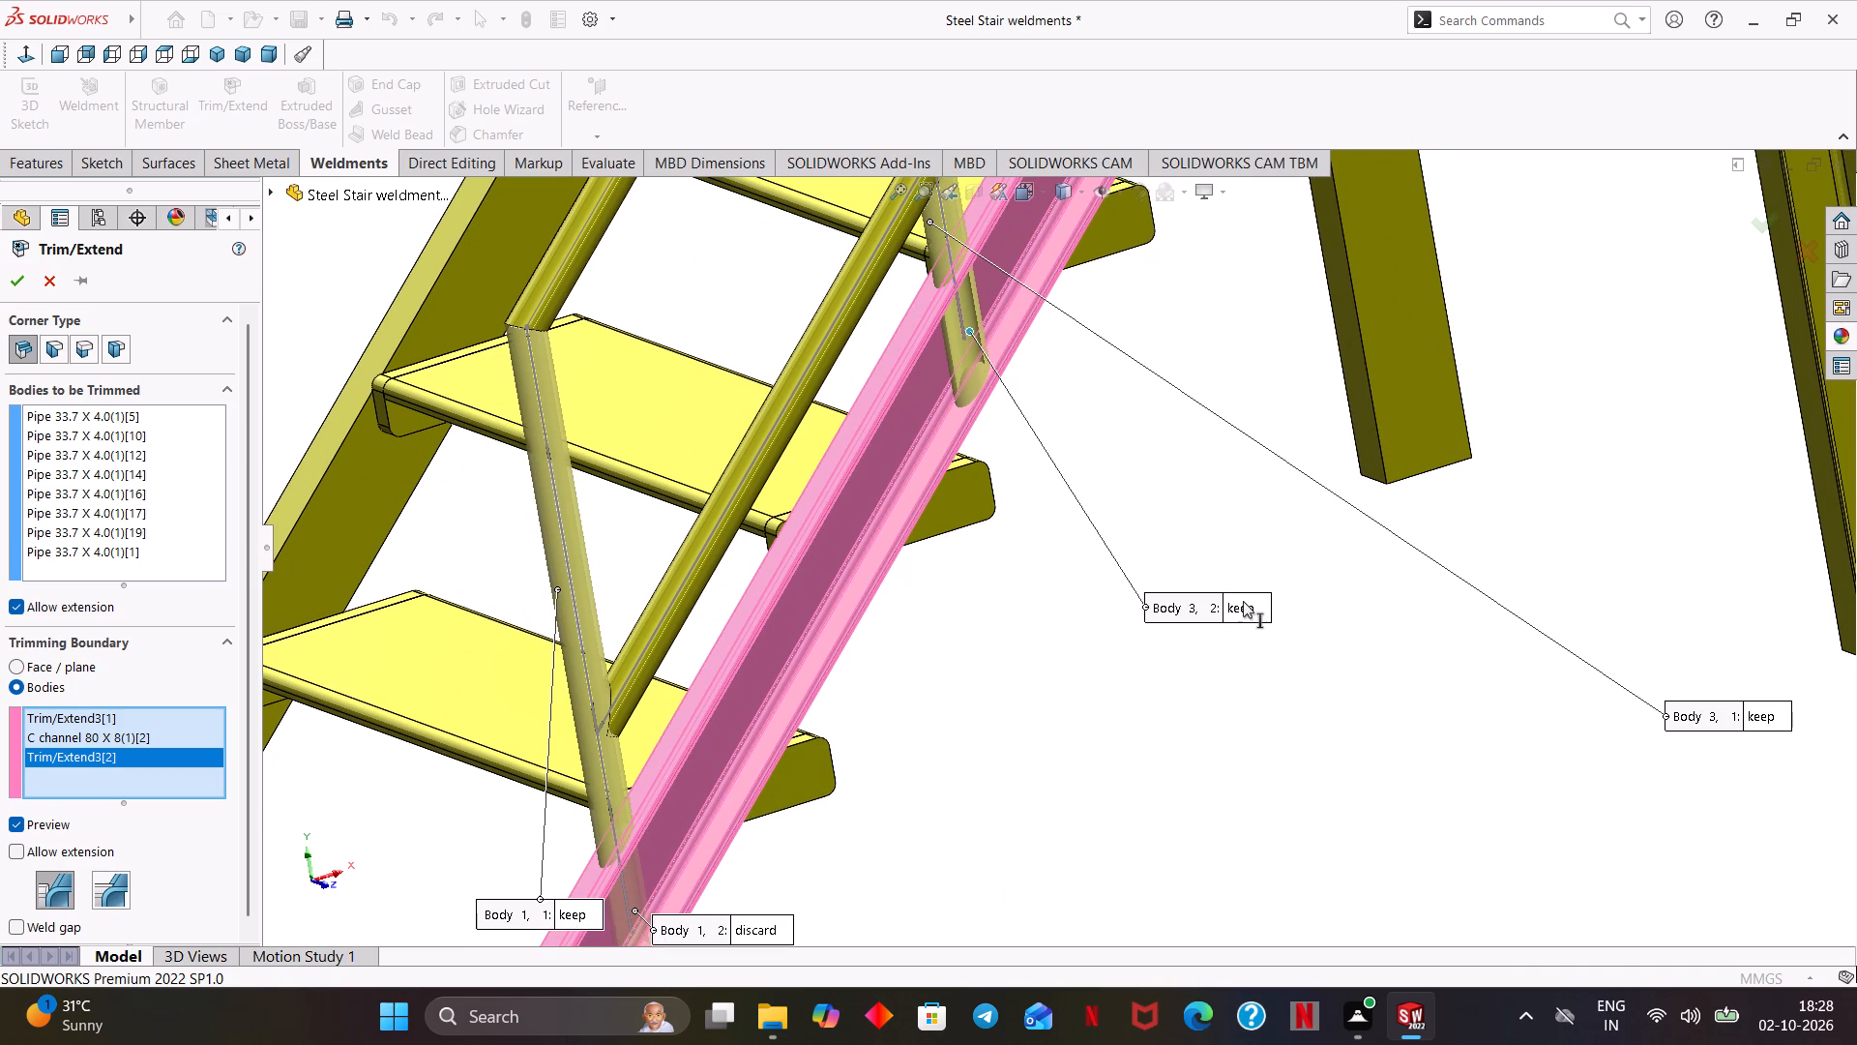
click(1243, 601)
Set the foot pieces of the first and second platform posts, inside the platform channel, to discard.
scroll(1290, 552, up, 3)
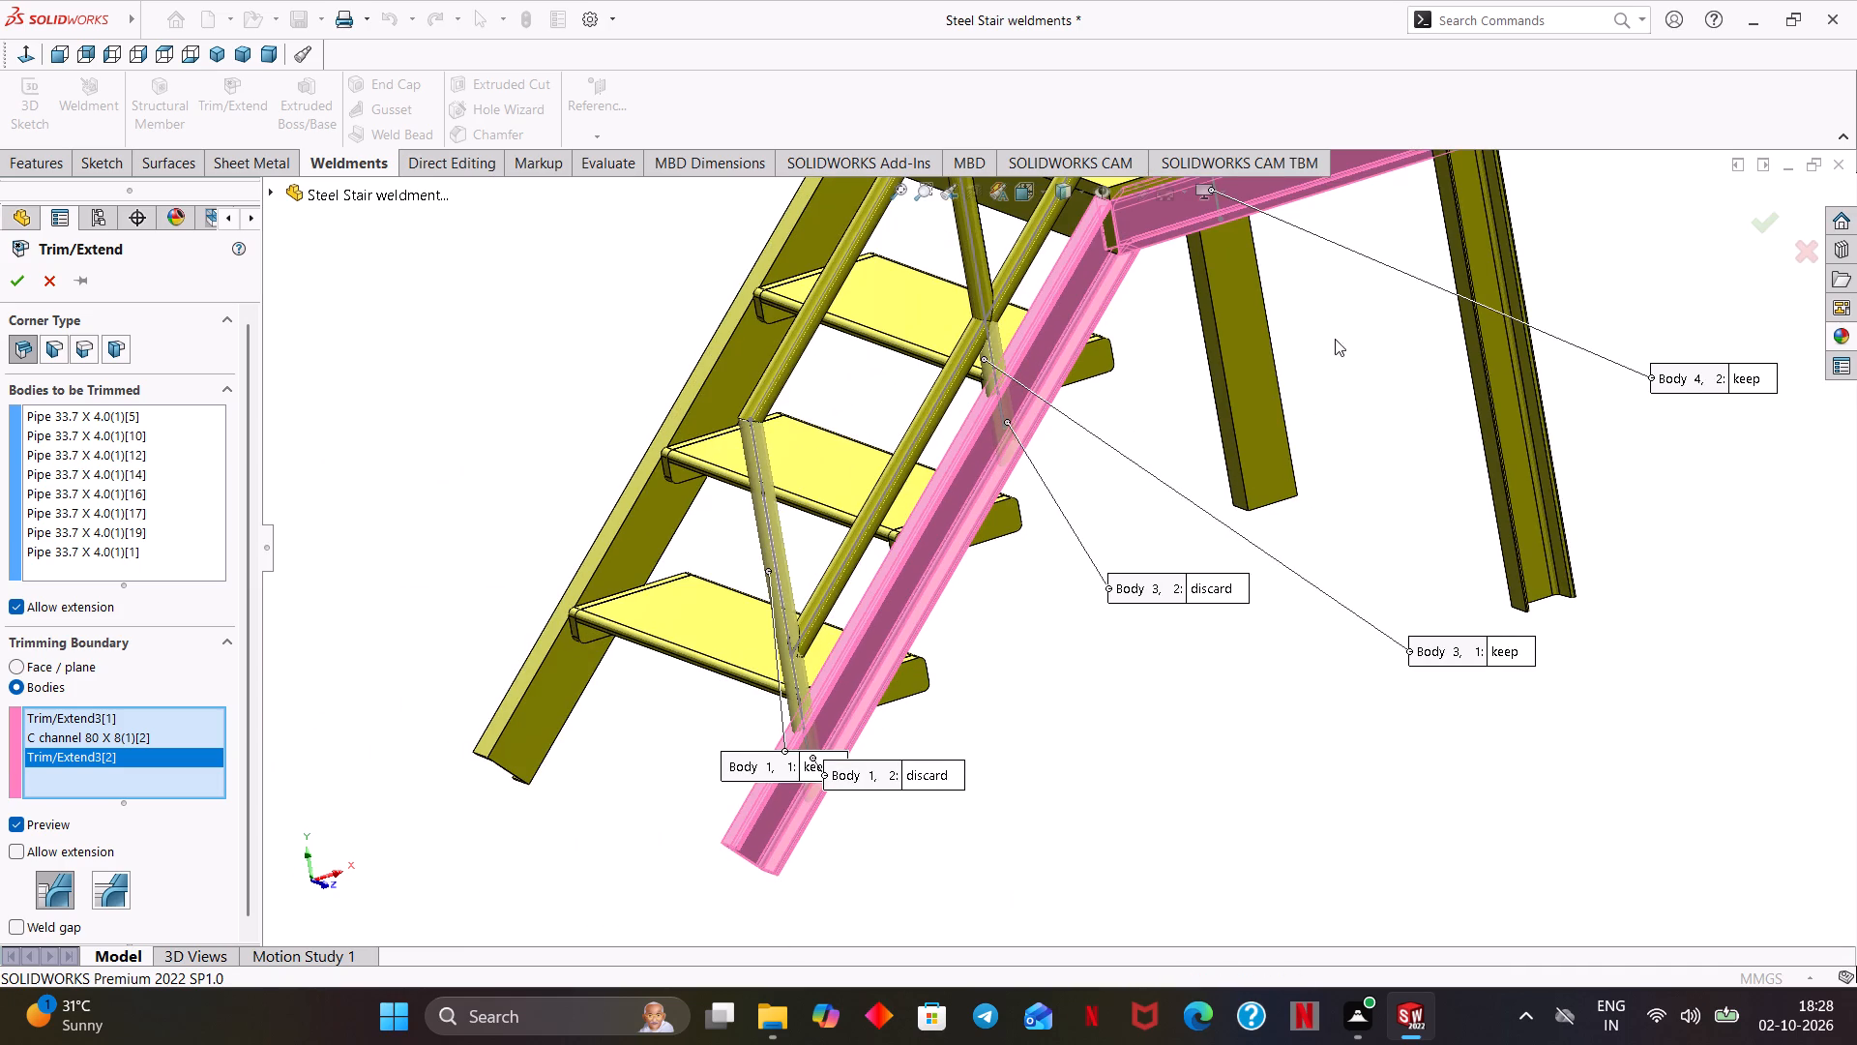
ctrl+middle_drag(1335, 339, 1219, 648)
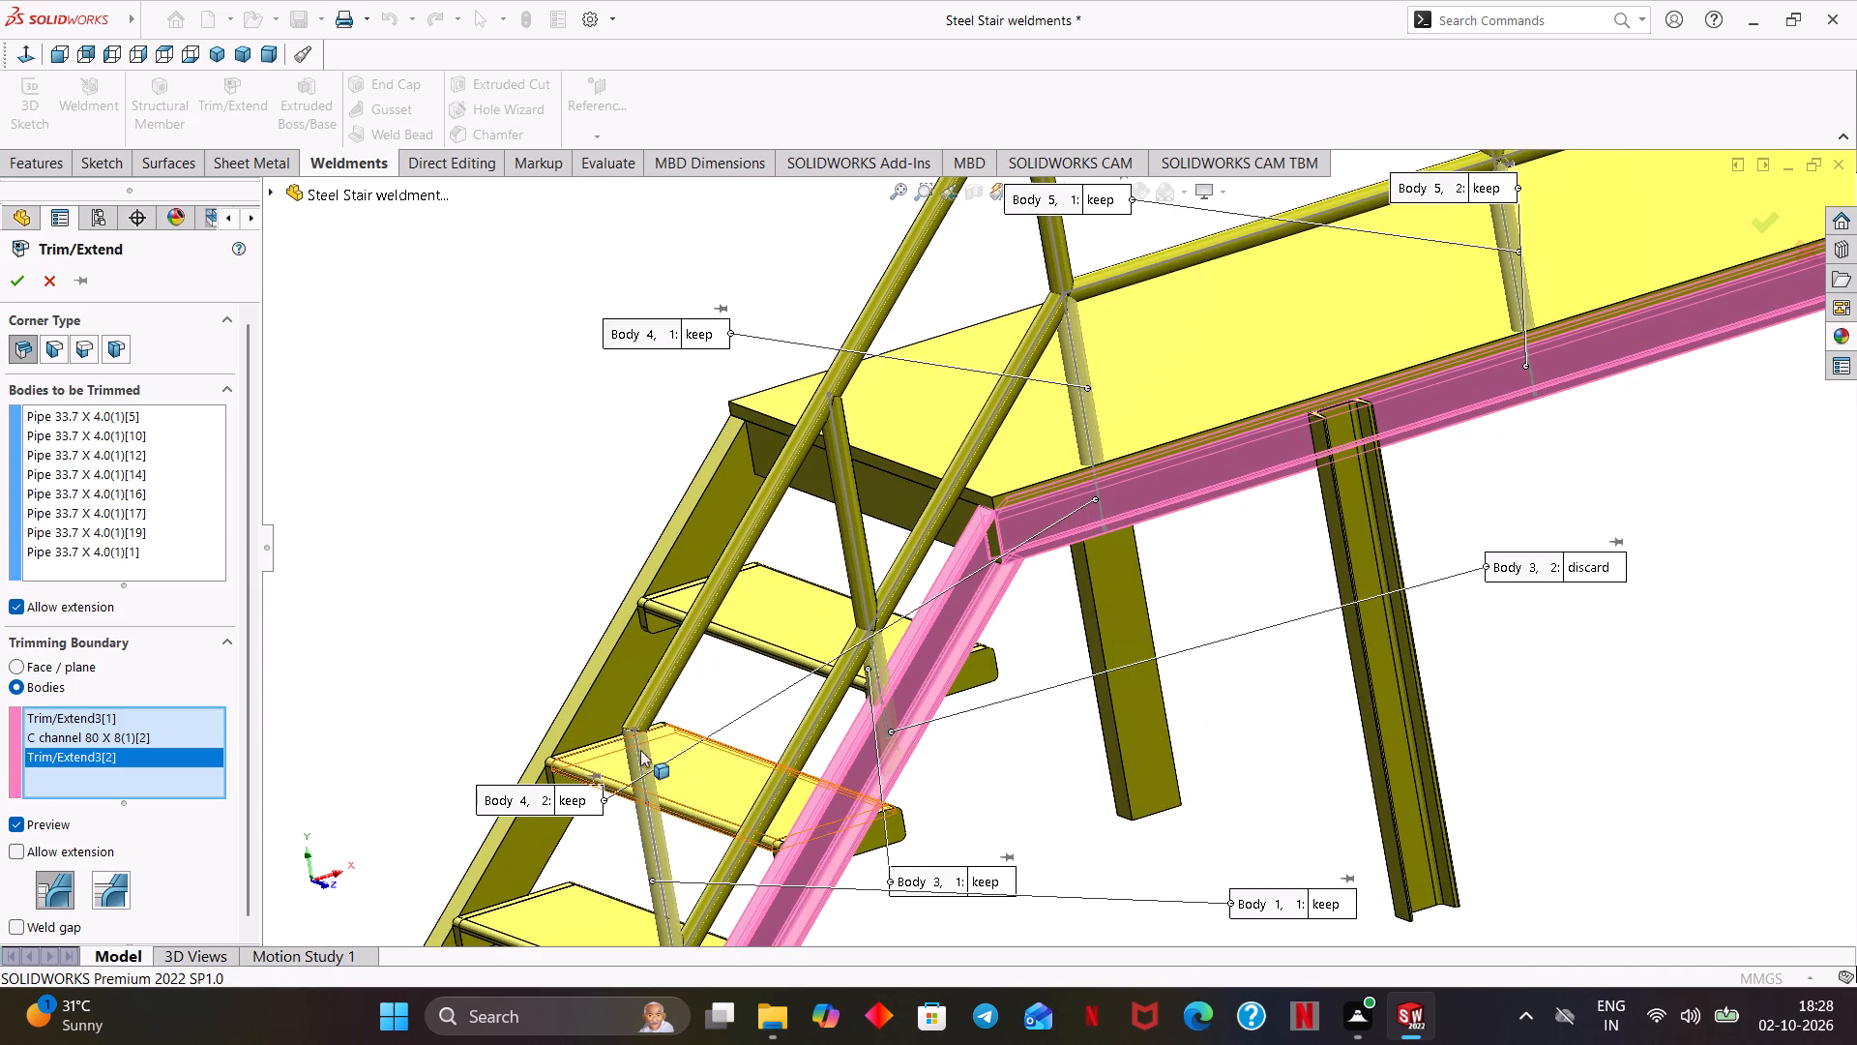
drag(519, 800, 1223, 547)
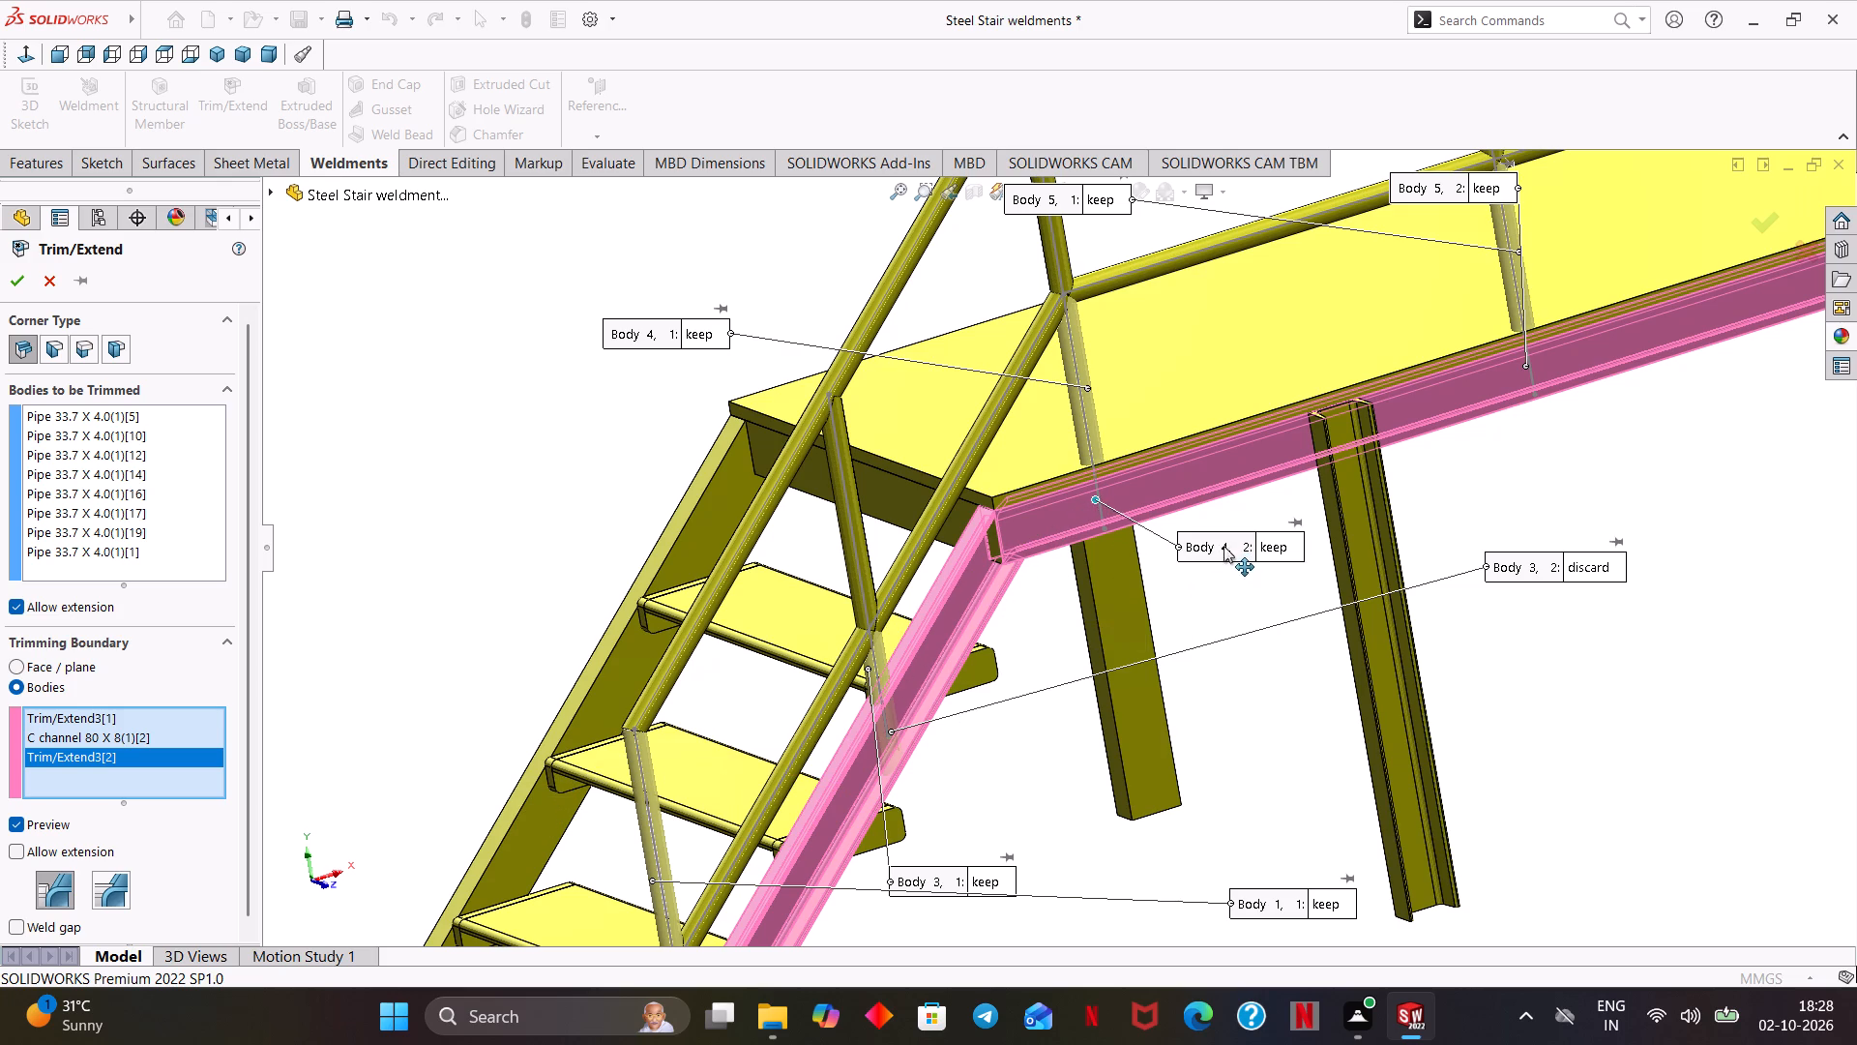
scroll(1171, 559, down, 2)
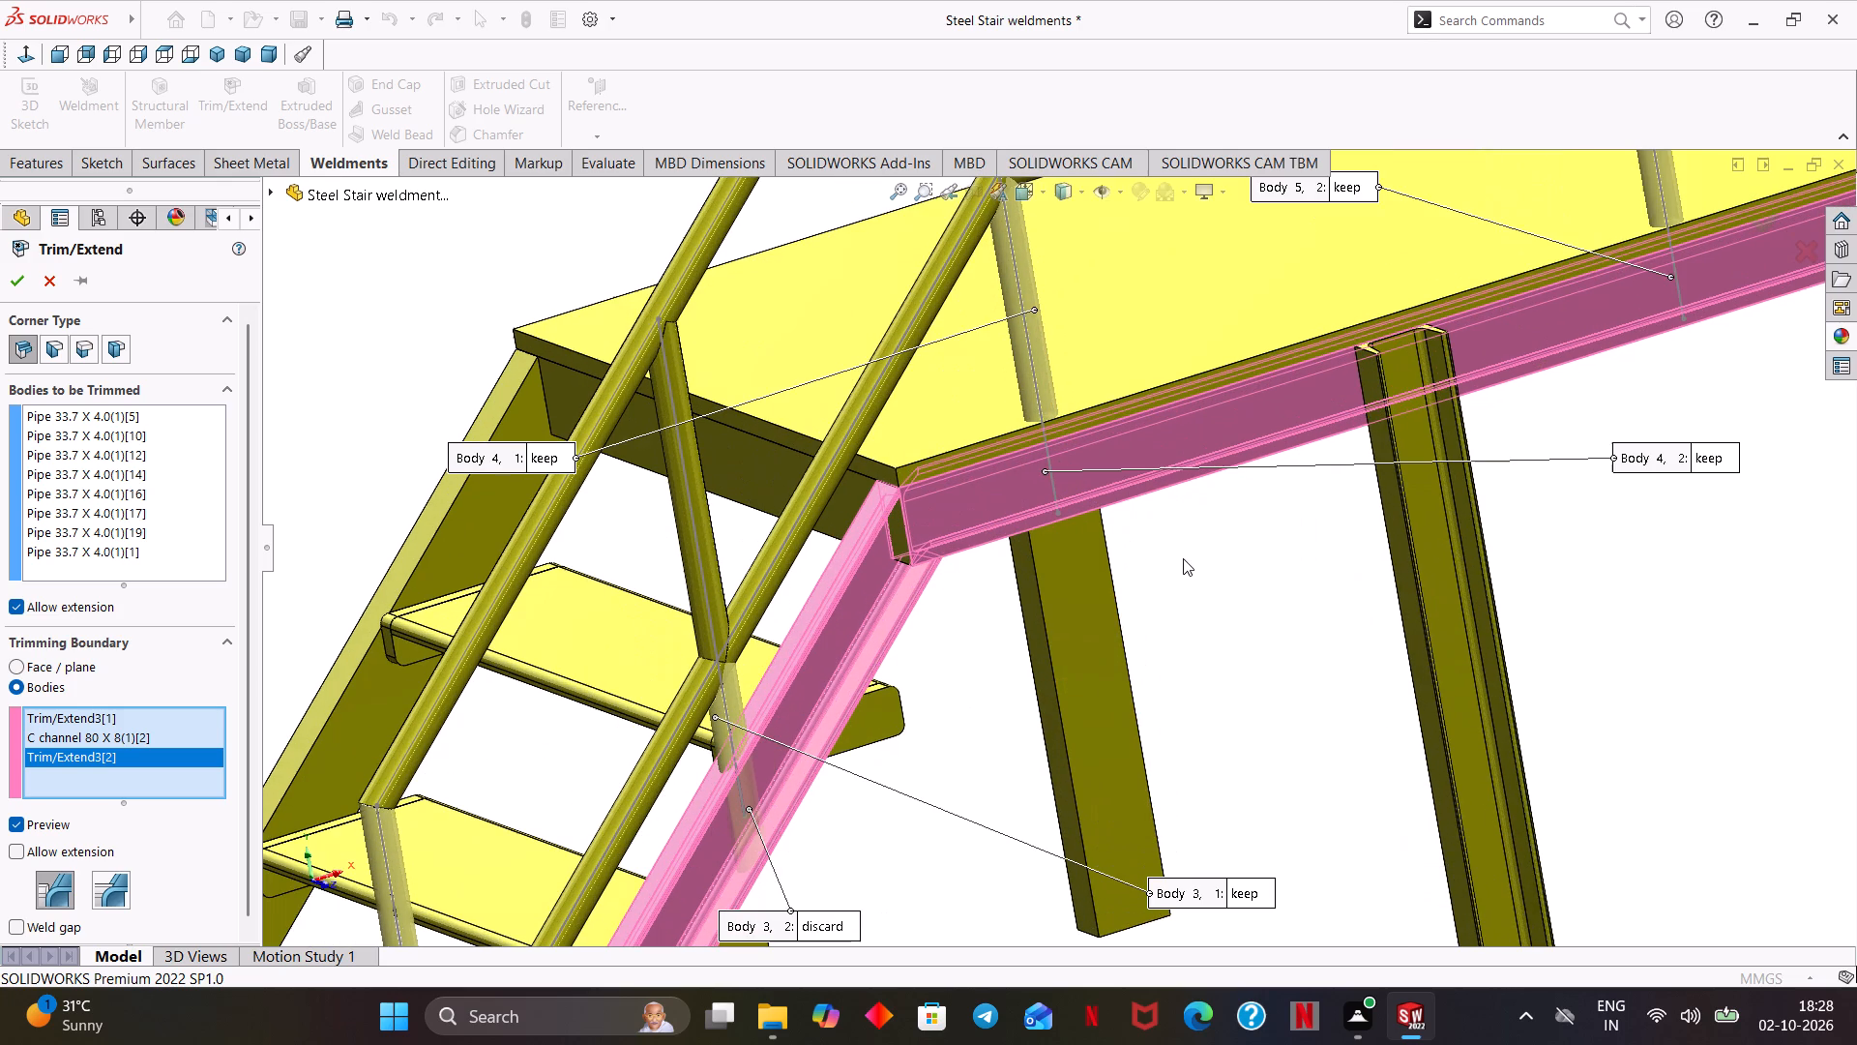
middle_click(1162, 560)
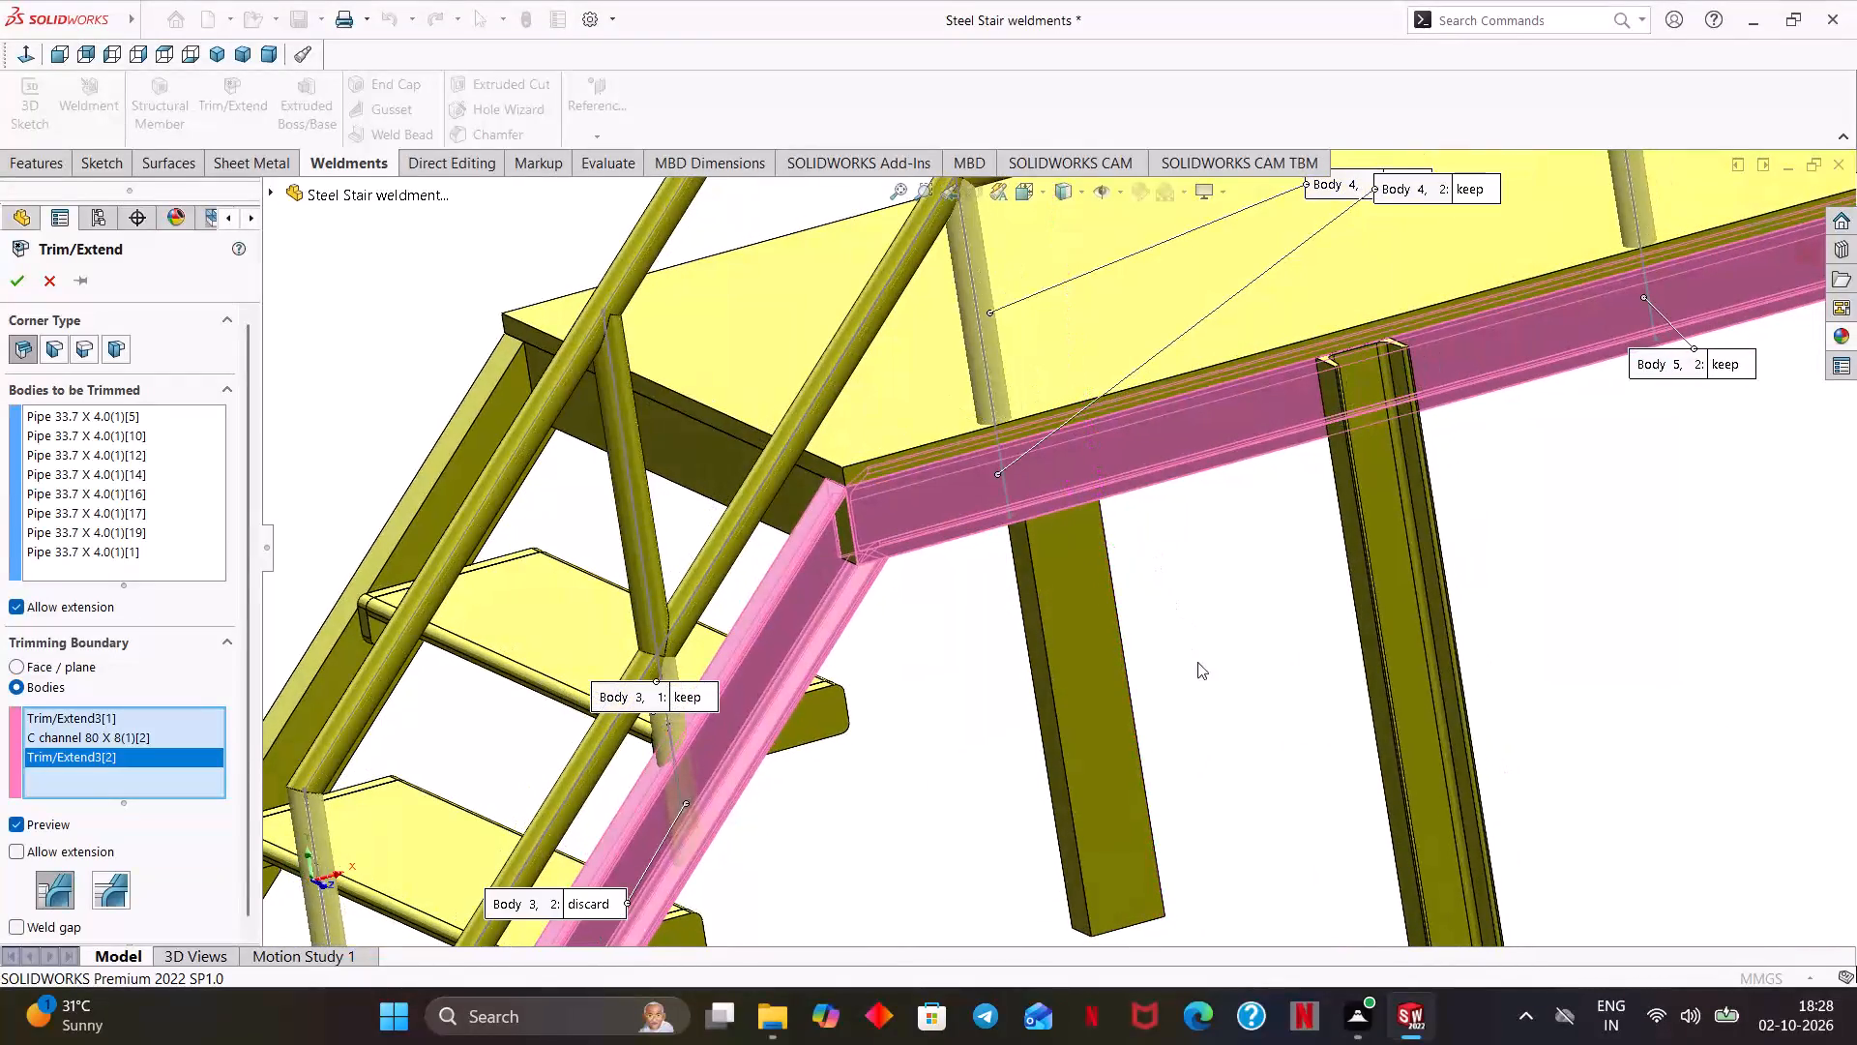
ctrl+middle_drag(1197, 662, 1165, 571)
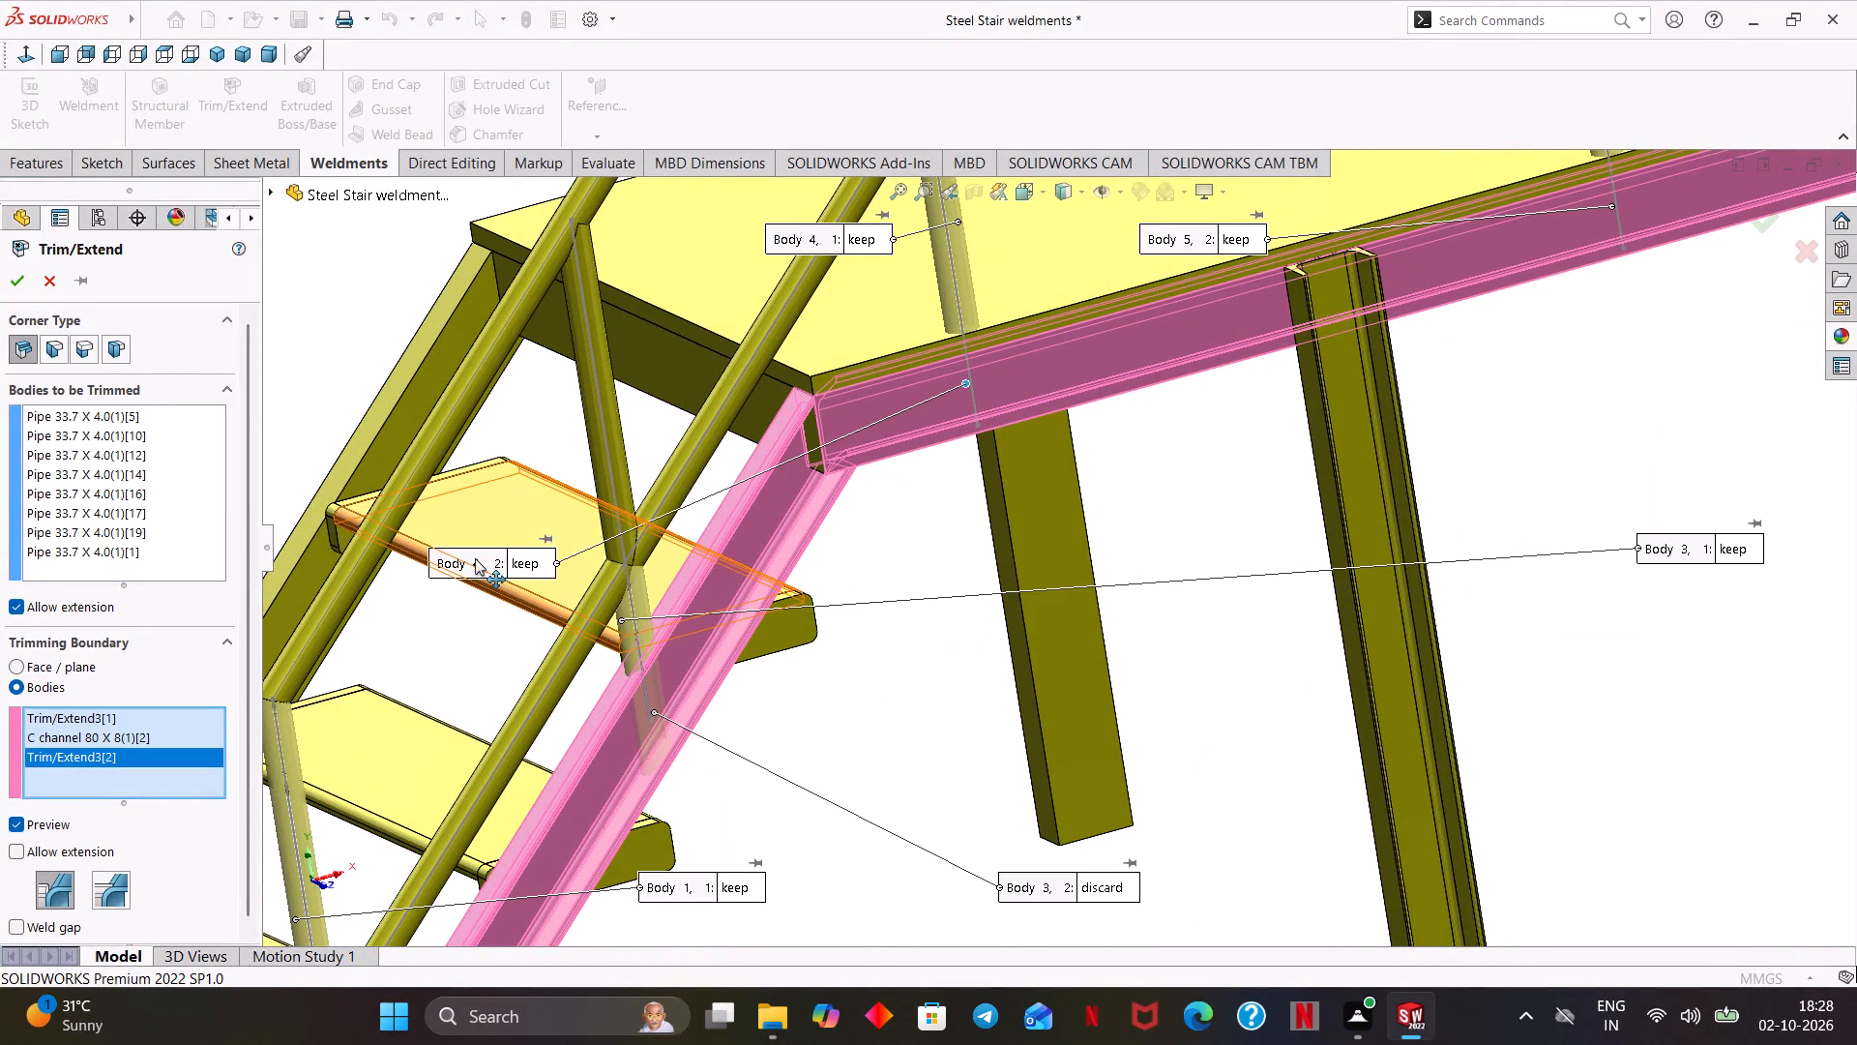
drag(475, 558, 1186, 465)
click(1245, 473)
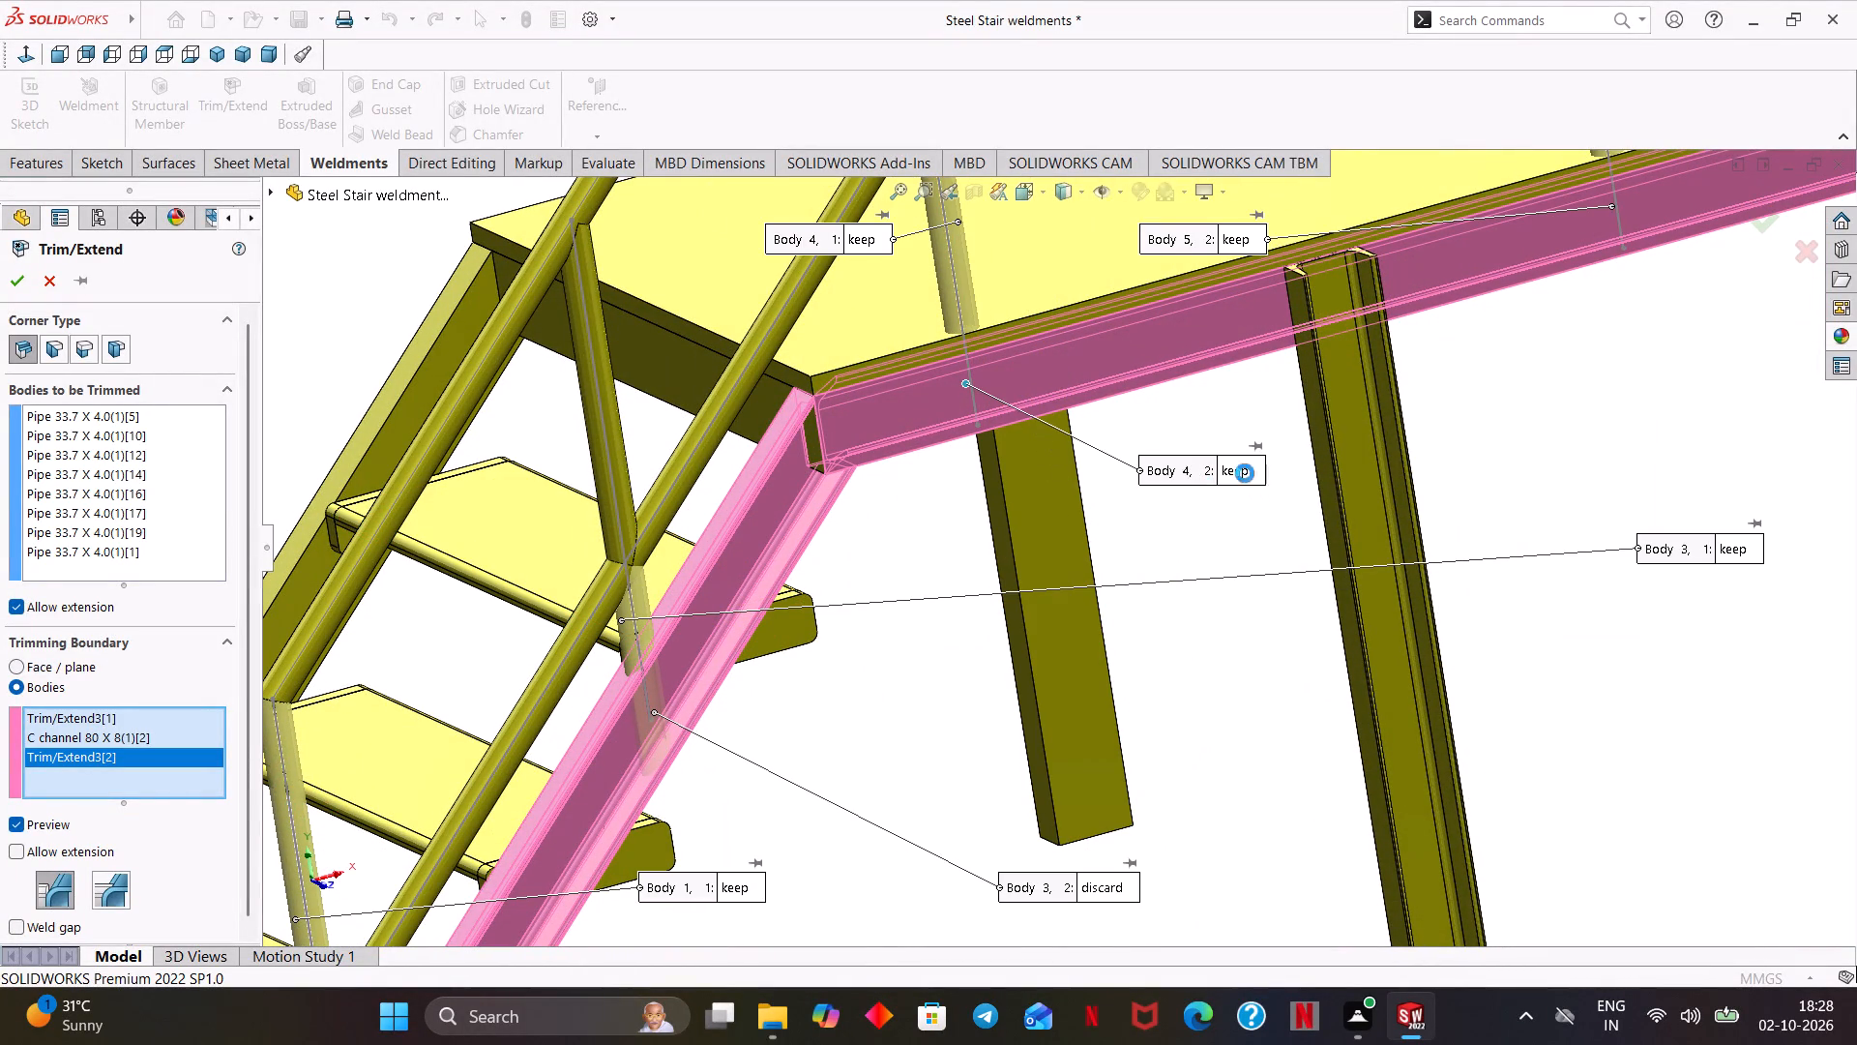
scroll(1428, 445, up, 1)
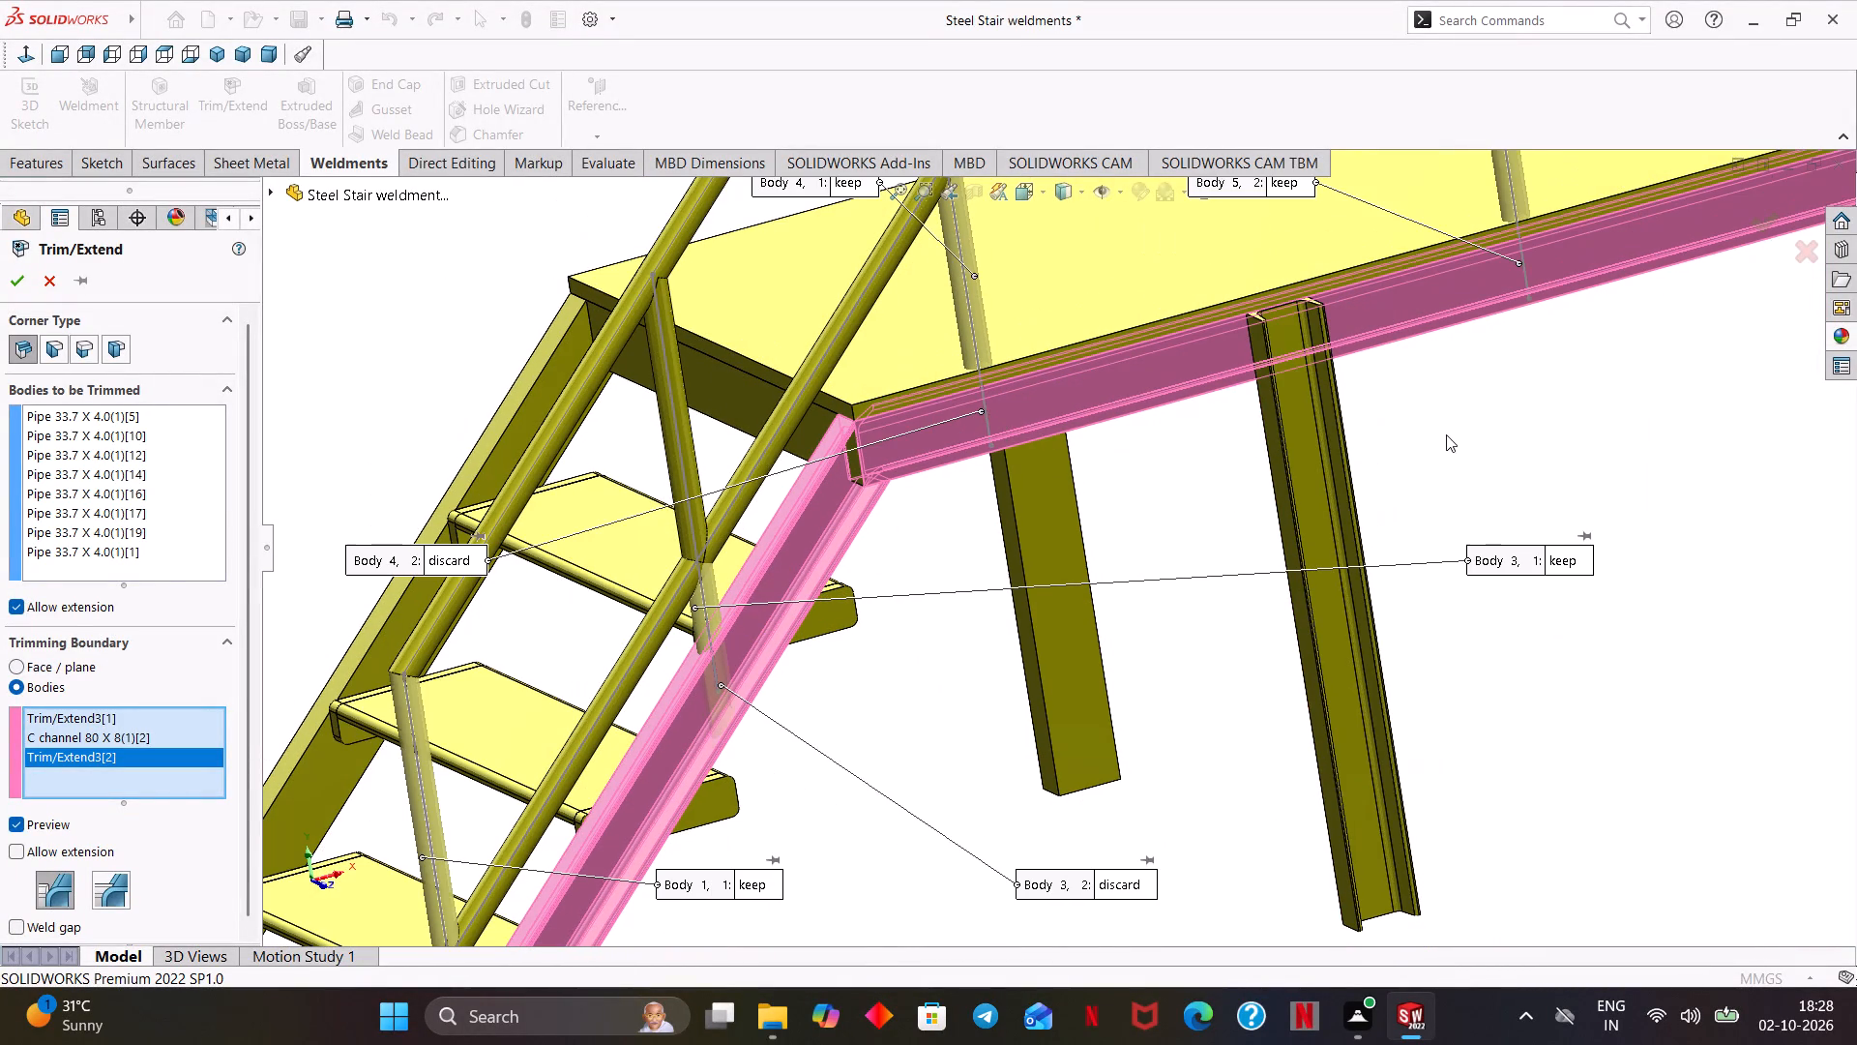
scroll(1450, 430, up, 1)
ctrl+middle_drag(1507, 385, 1347, 517)
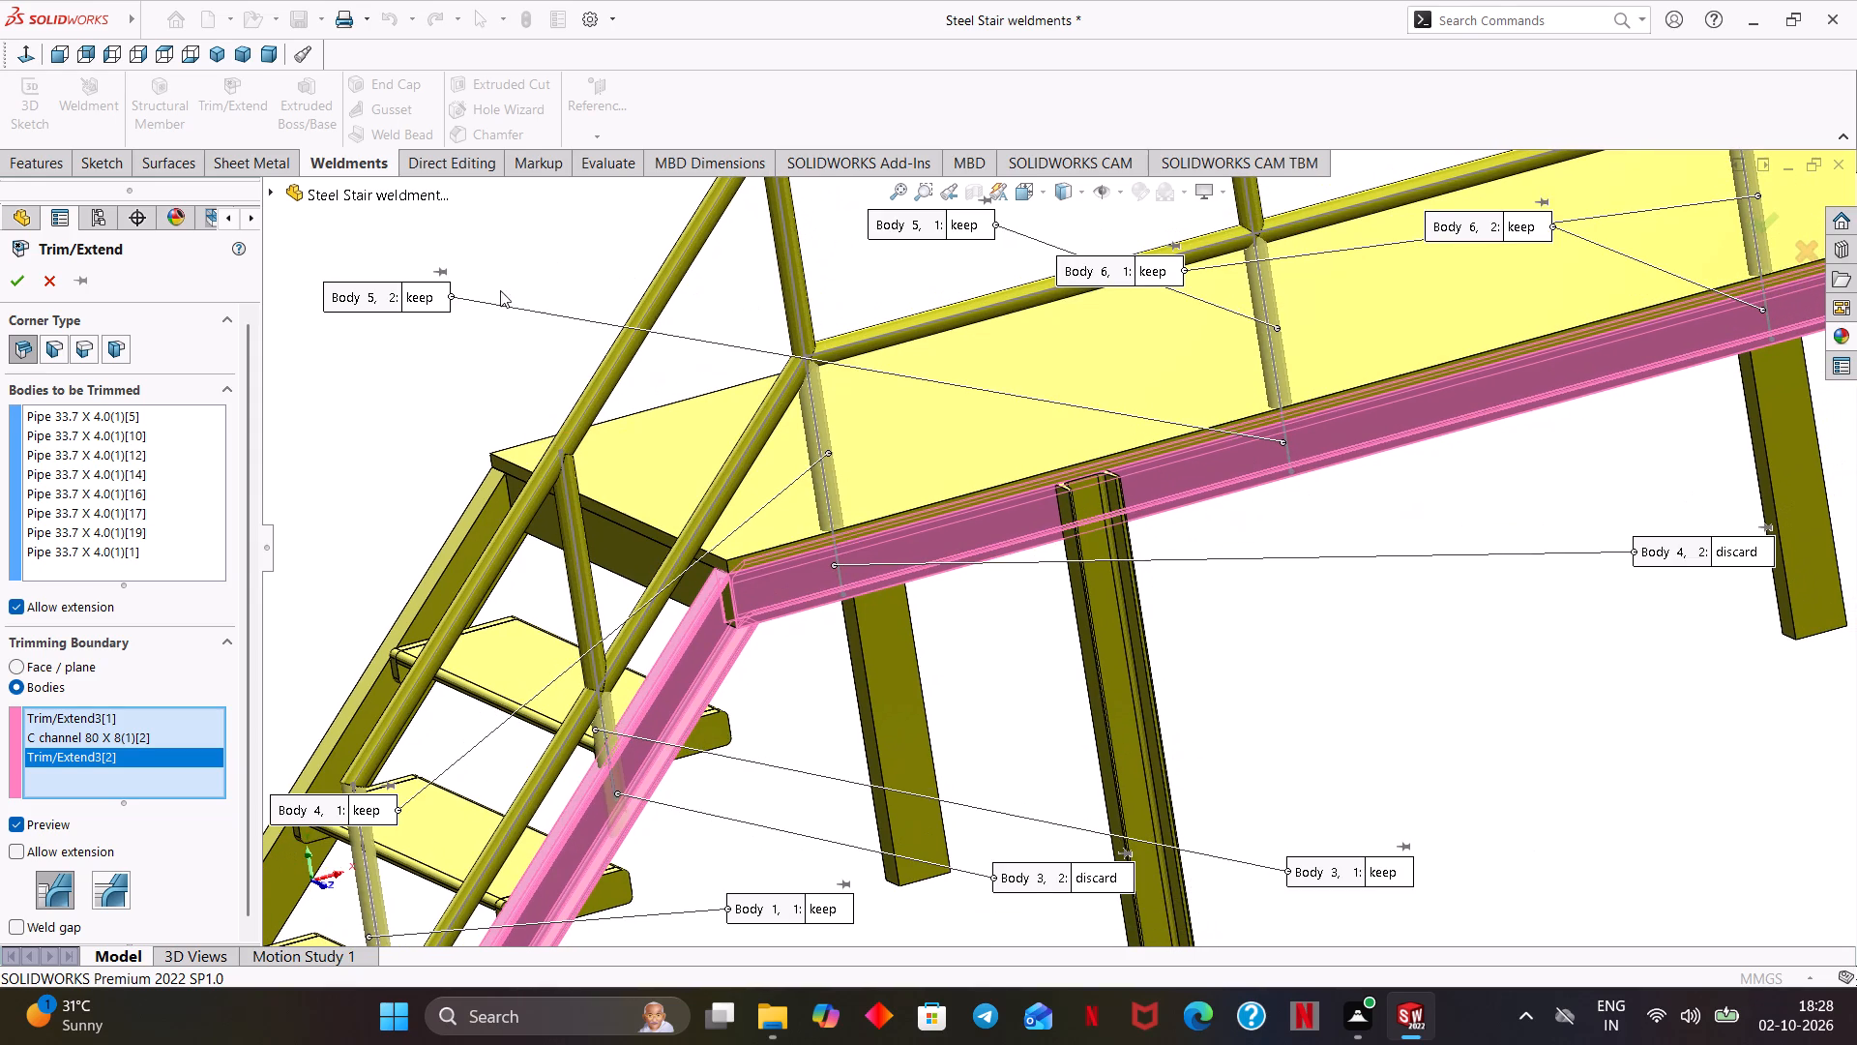
drag(389, 298, 1468, 473)
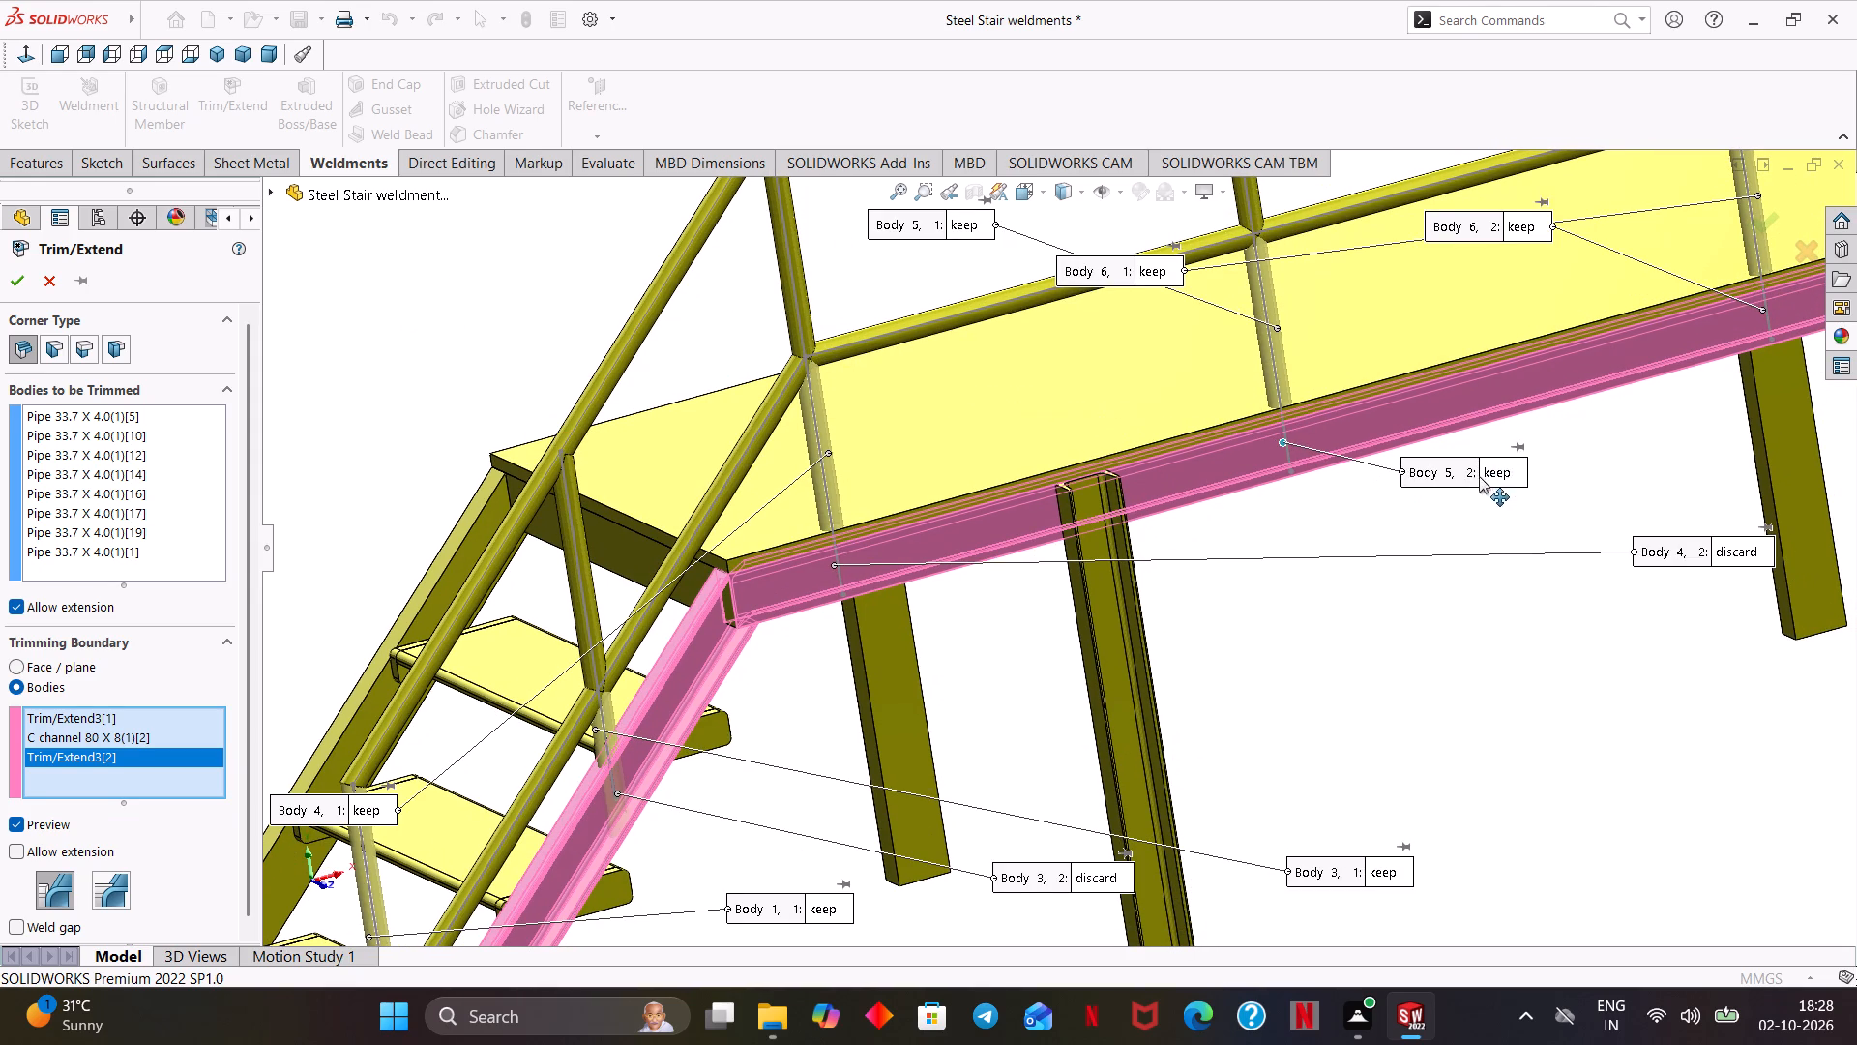
click(1504, 471)
Set the foot pieces of the third and fourth platform posts, inside the platform channel, to discard.
scroll(1663, 434, up, 2)
ctrl+middle_drag(1658, 438, 1554, 475)
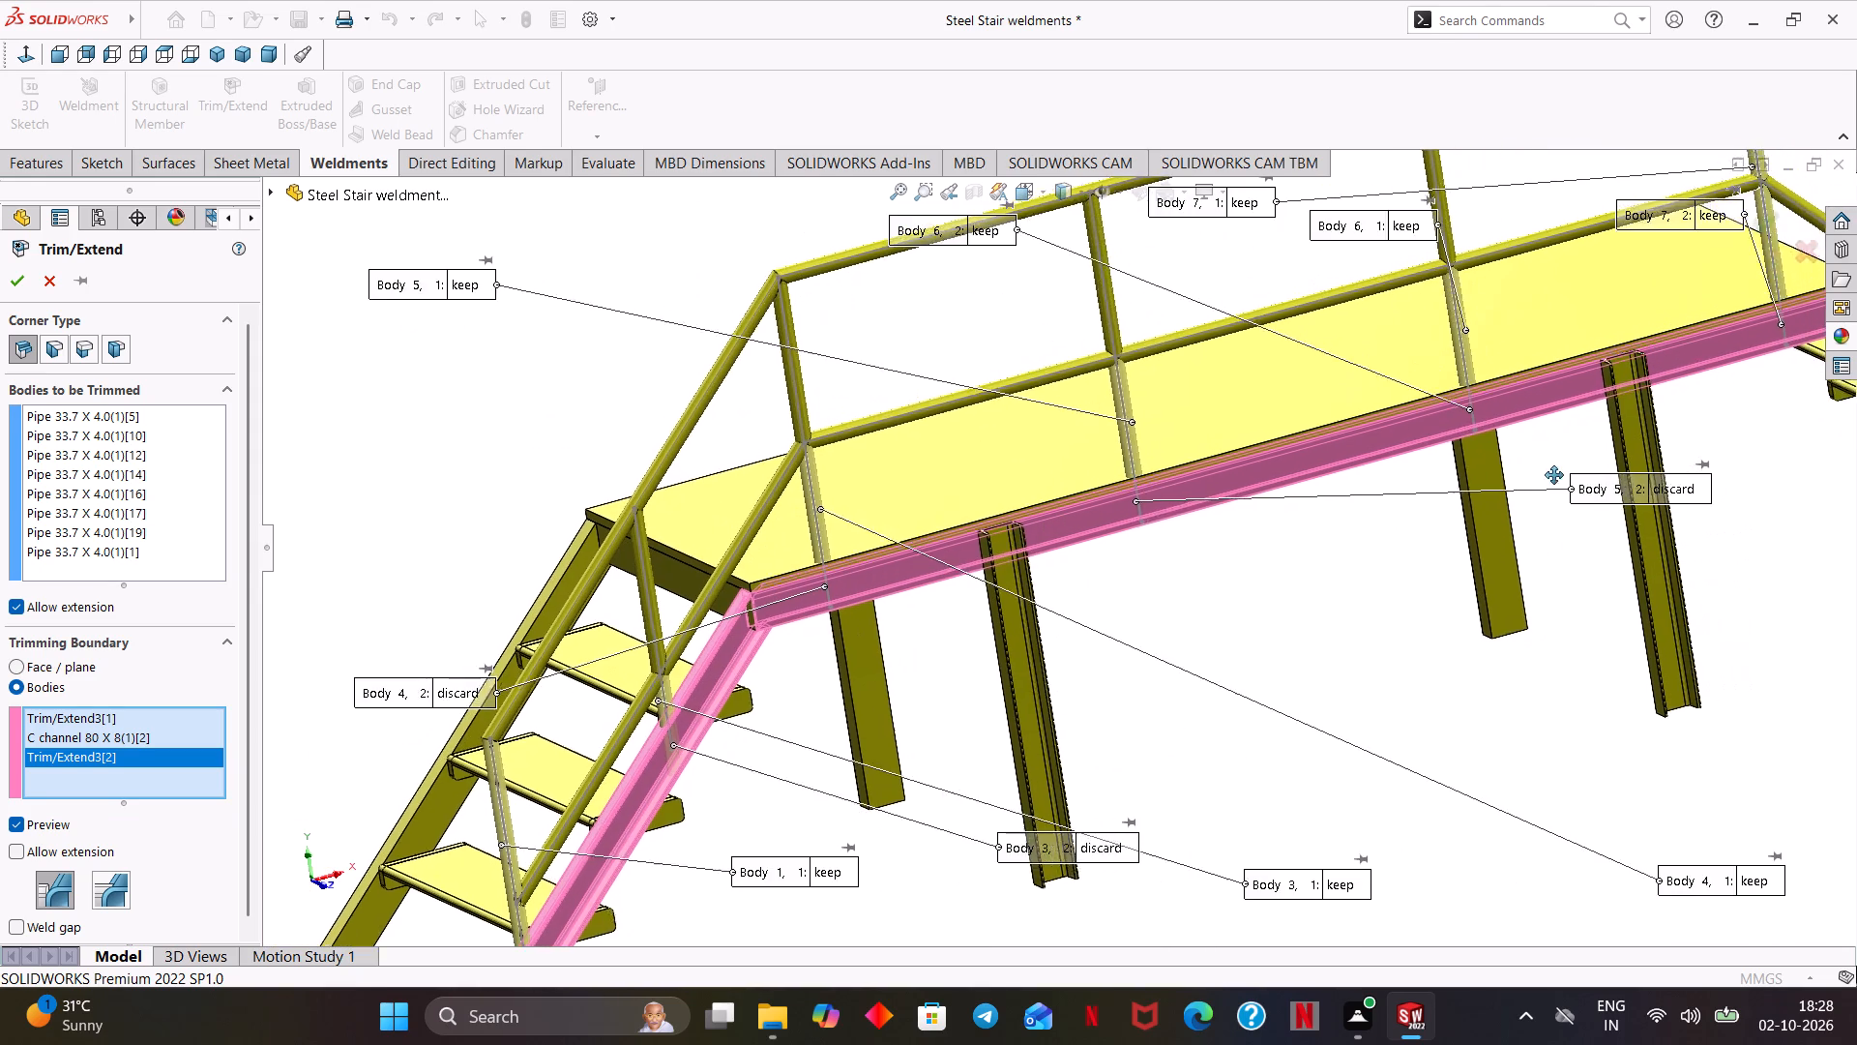
ctrl+middle_drag(1554, 475, 1479, 495)
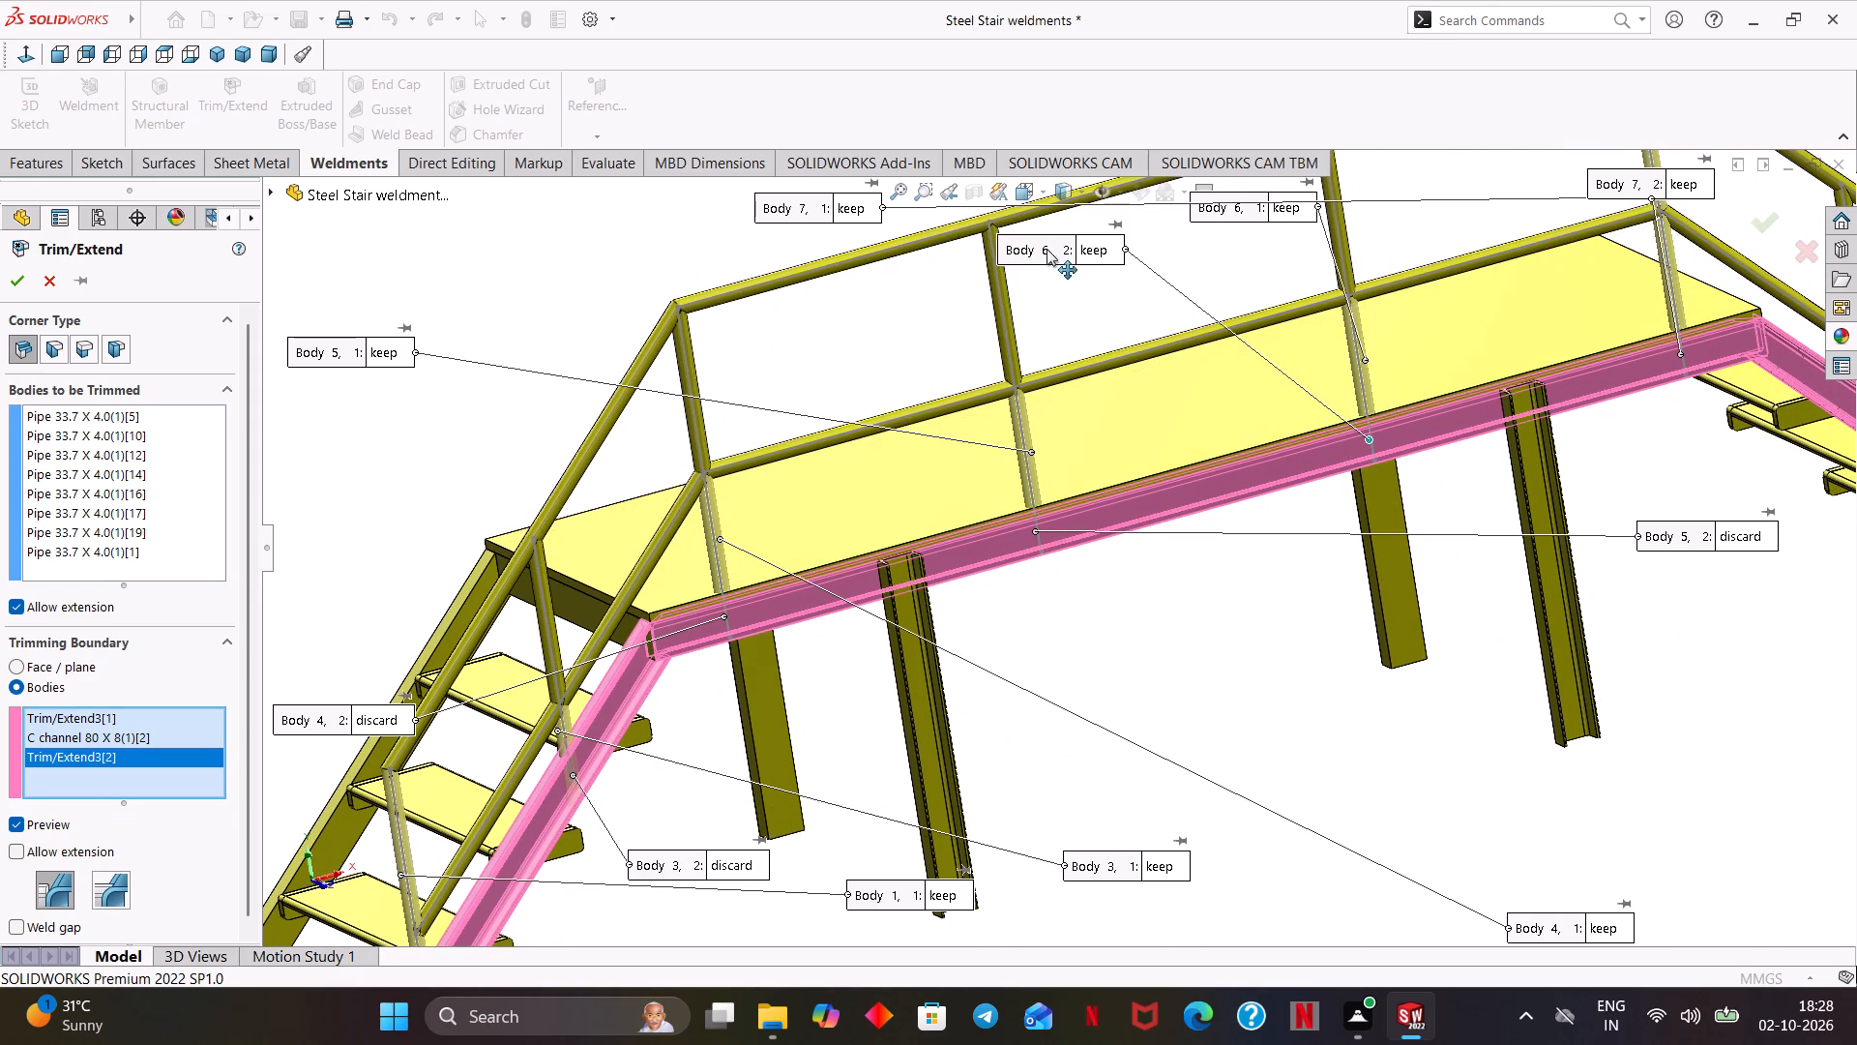
drag(1040, 248, 1437, 478)
click(1485, 481)
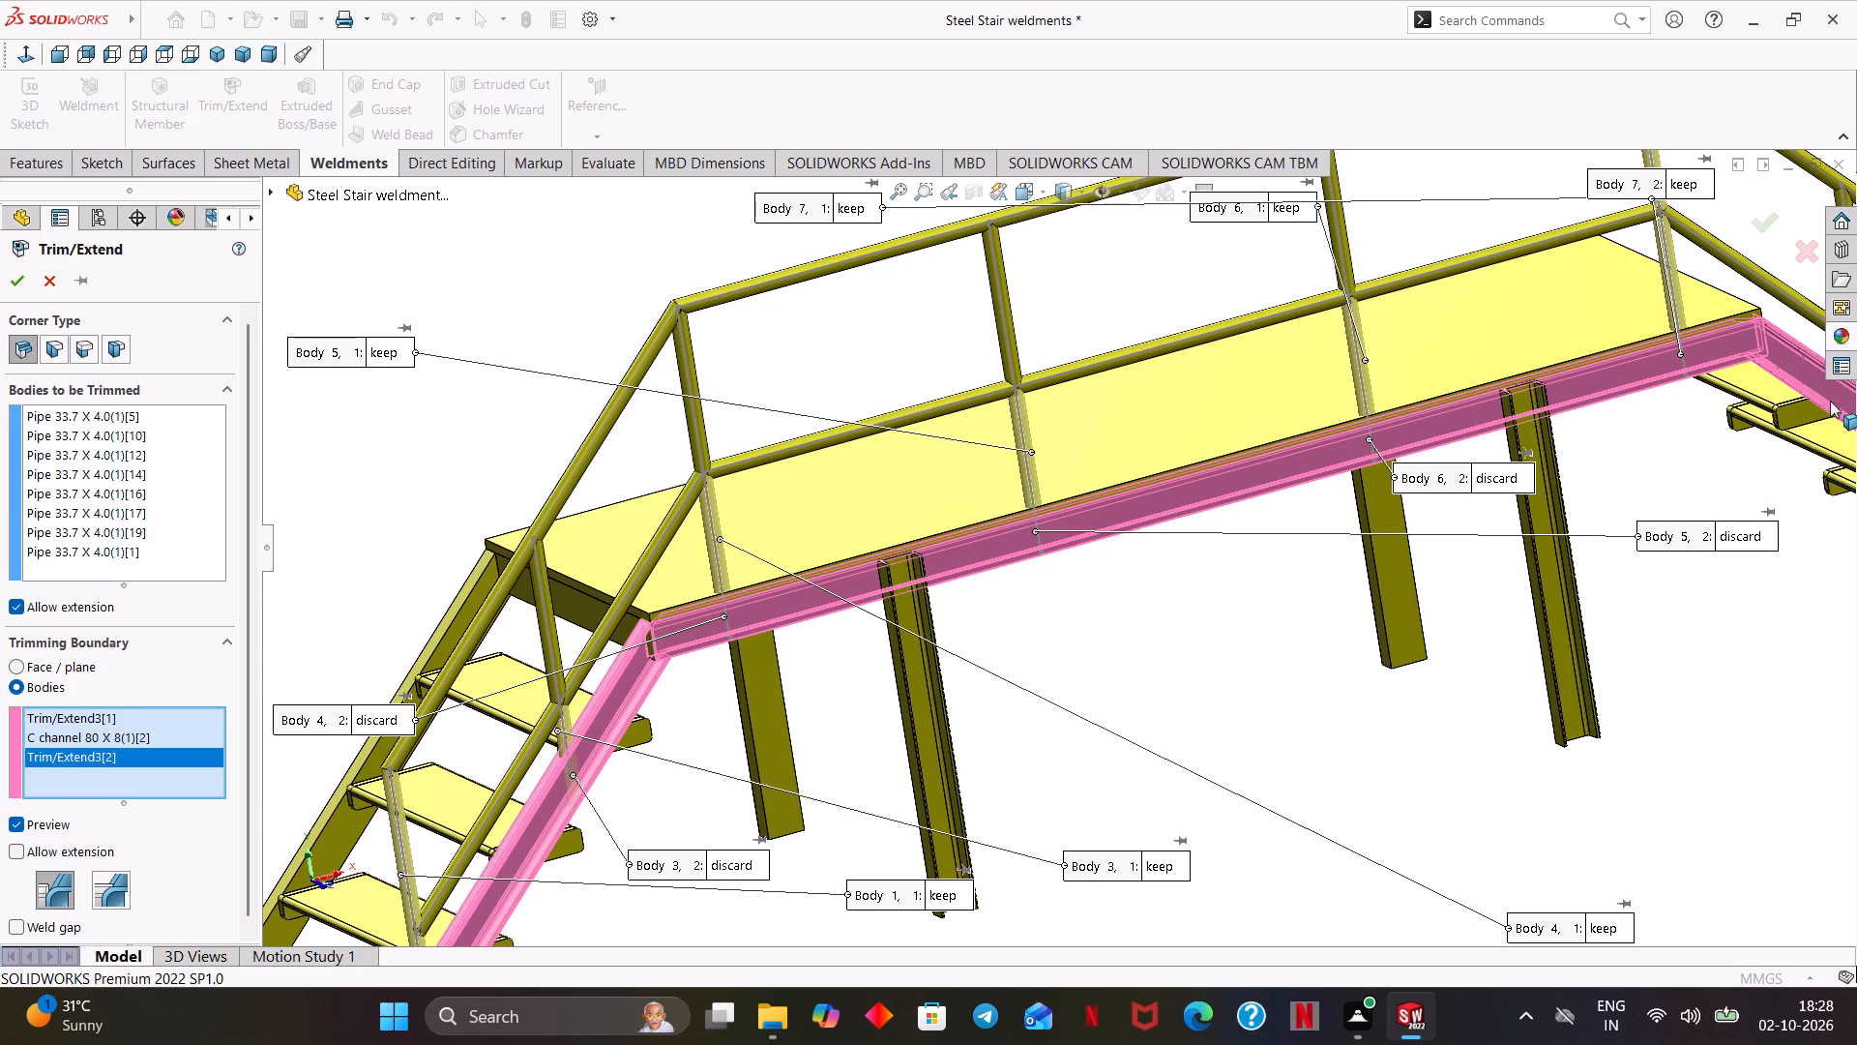
scroll(1640, 419, up, 1)
ctrl+middle_drag(1570, 419, 1431, 462)
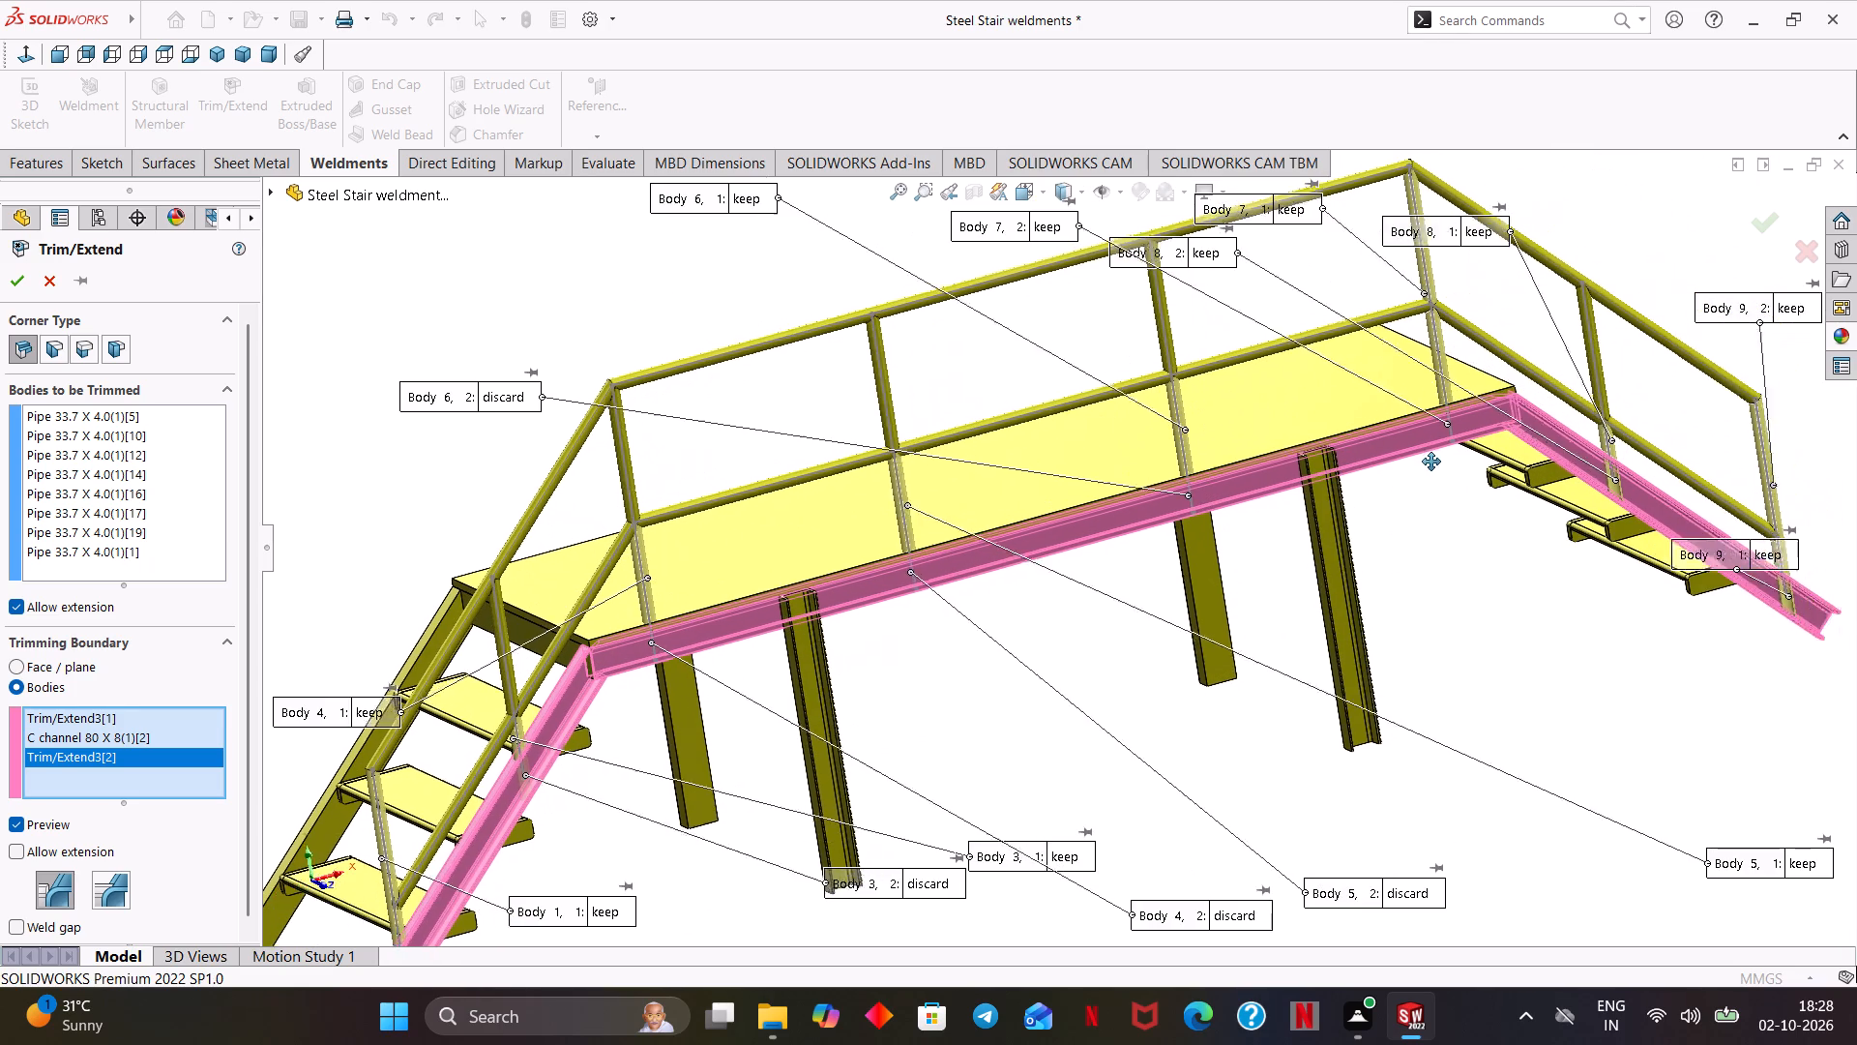
ctrl+middle_drag(1431, 462, 1363, 490)
drag(812, 211, 903, 299)
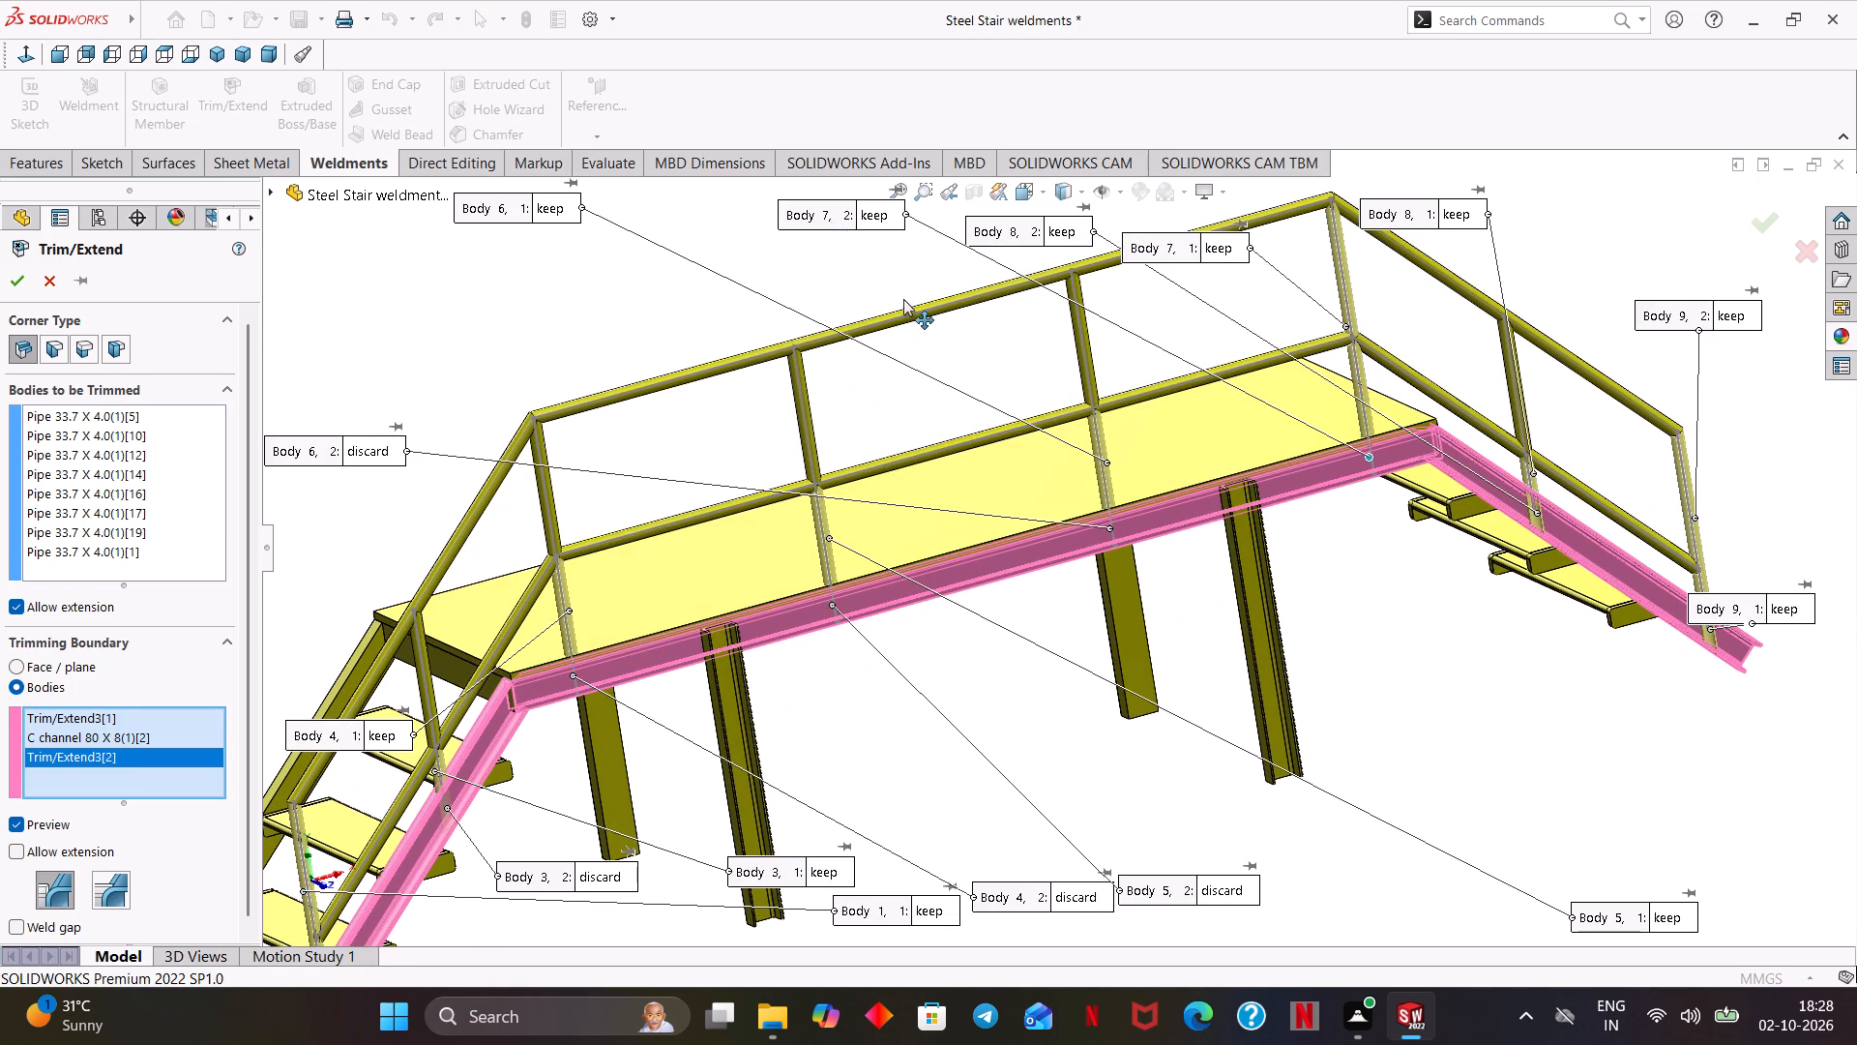
drag(903, 299, 1394, 599)
click(1449, 582)
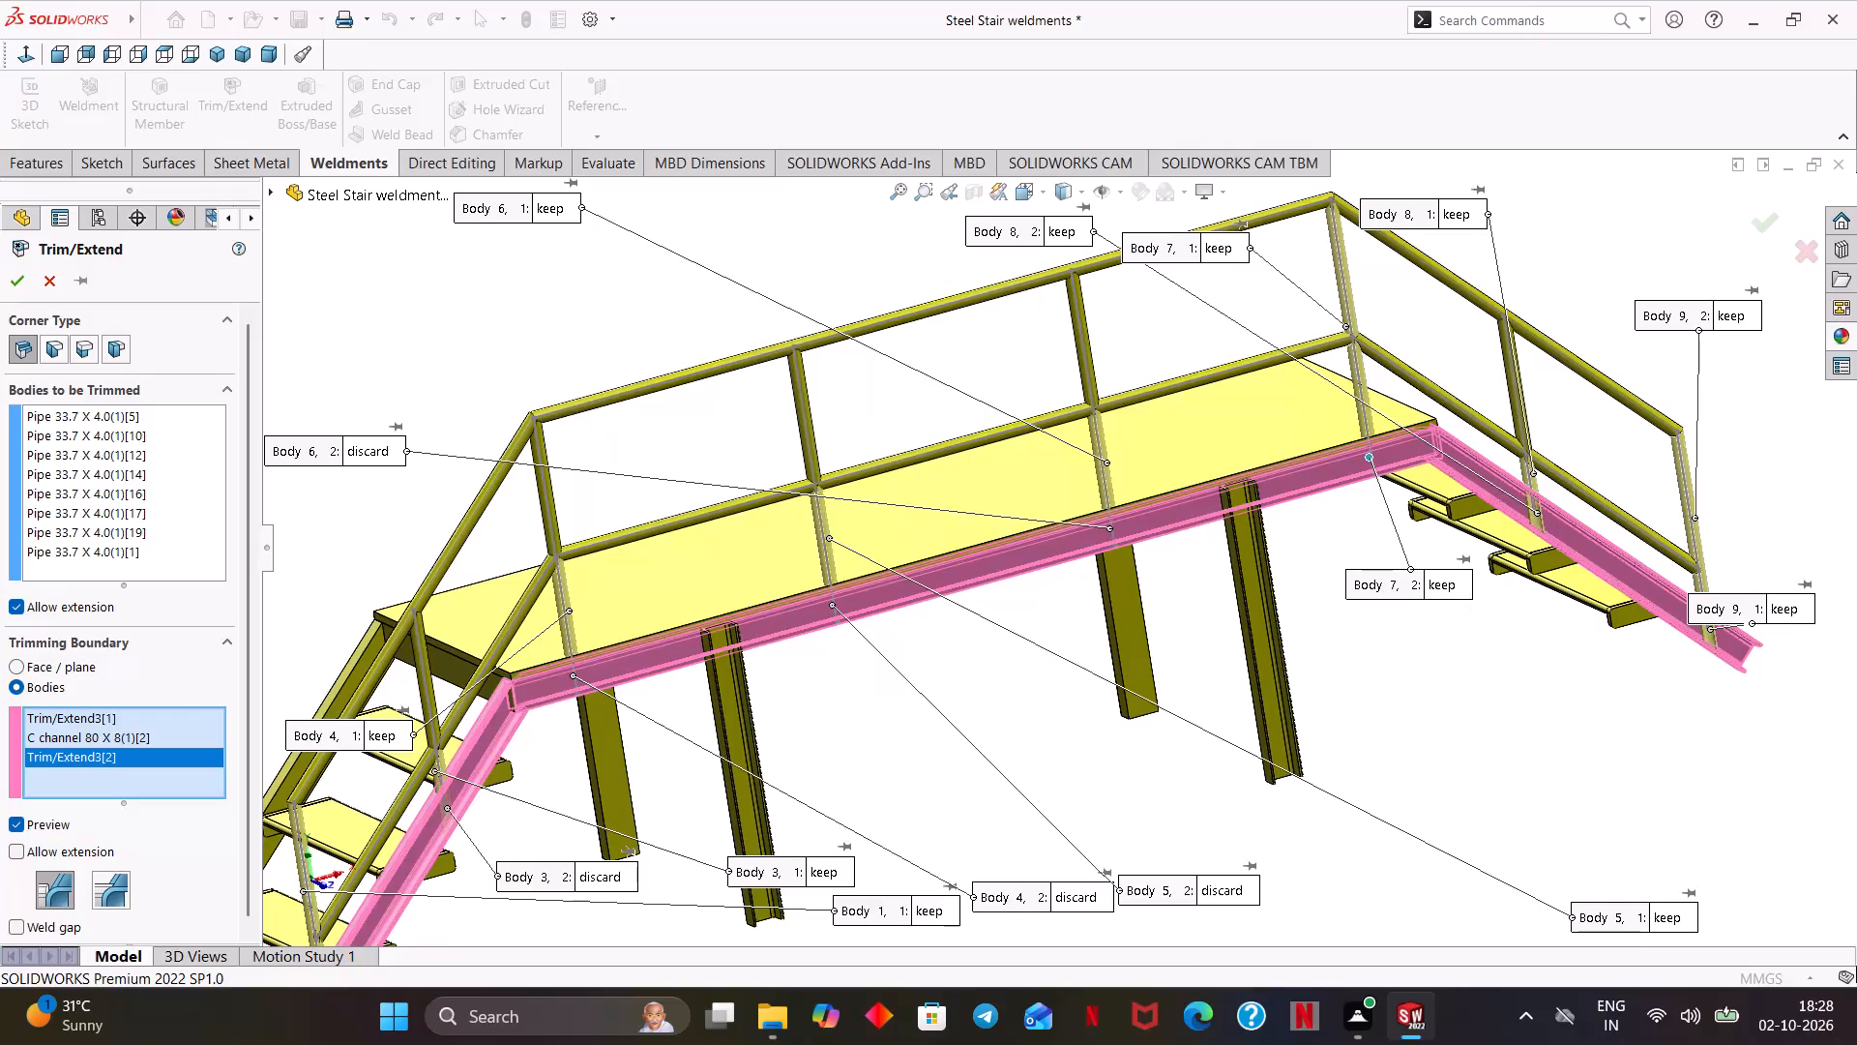
Set the foot pieces of the second stair's intermediate post and end post, inside the stringer, to discard and complete the trim.
drag(1011, 224, 1015, 229)
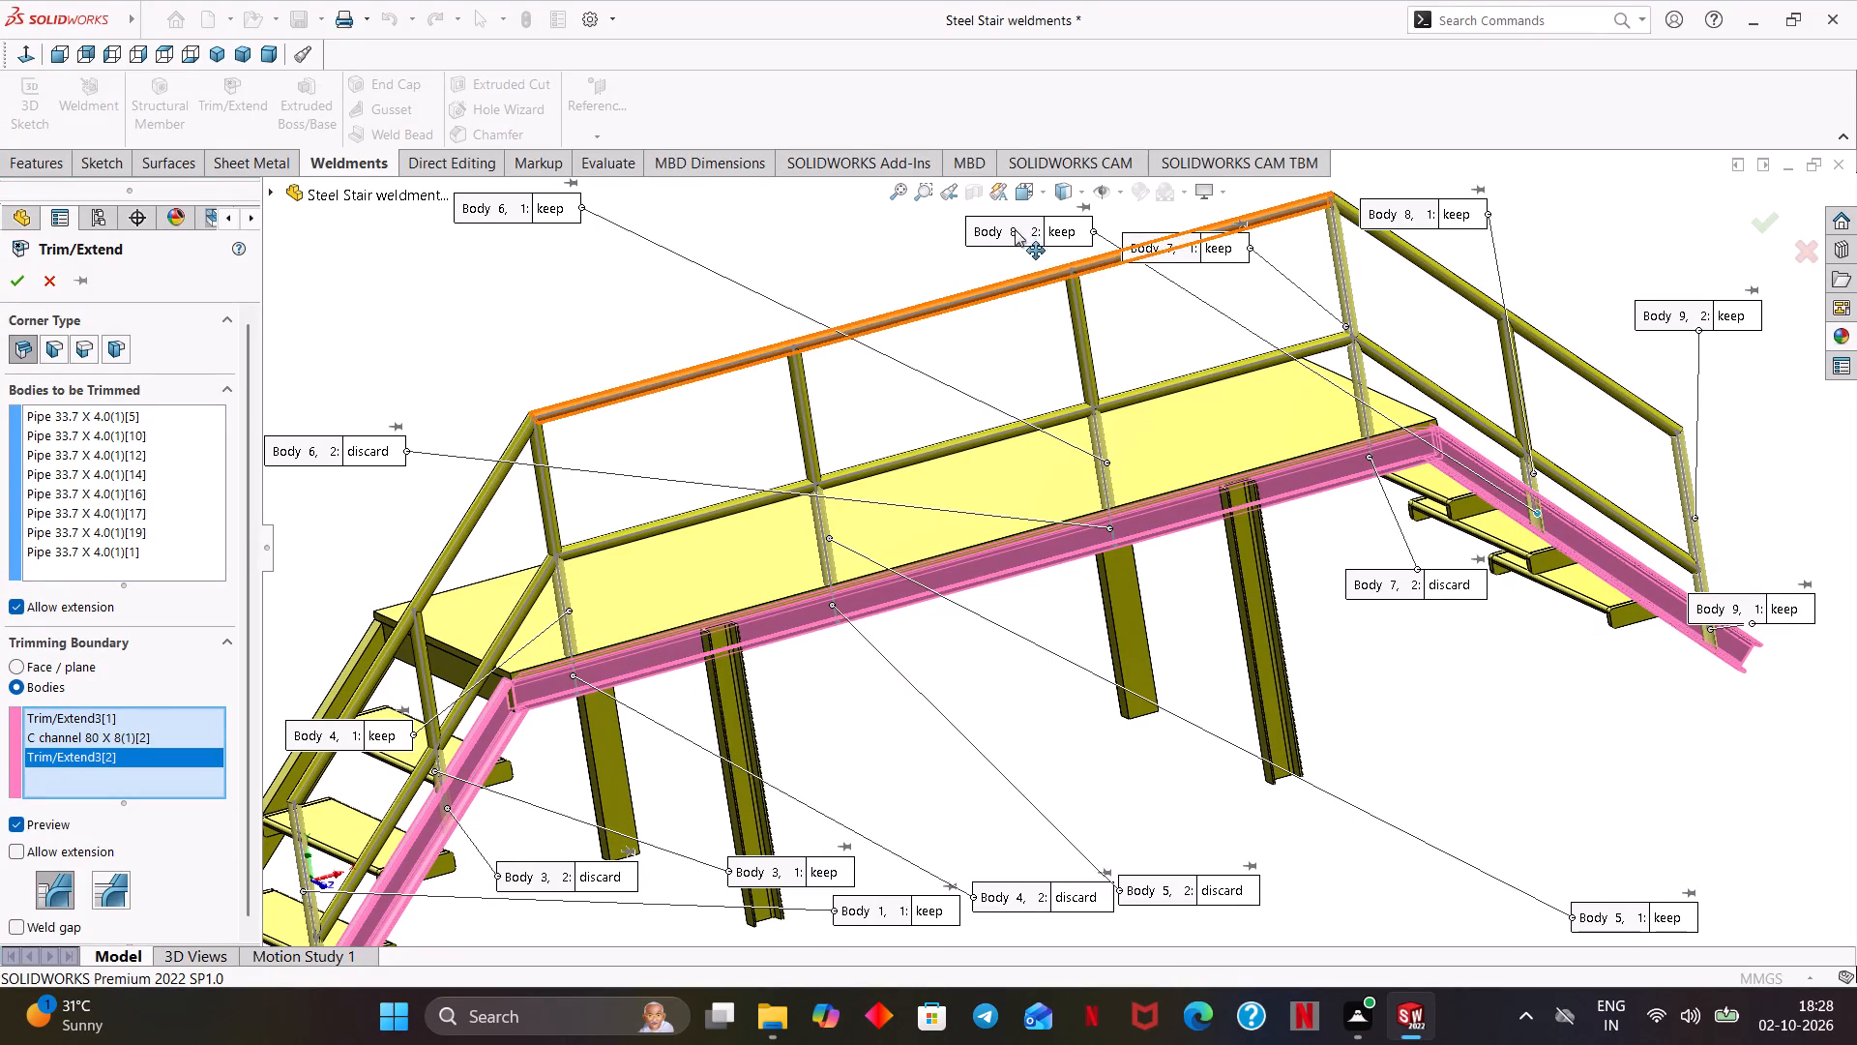
drag(1015, 229, 1572, 672)
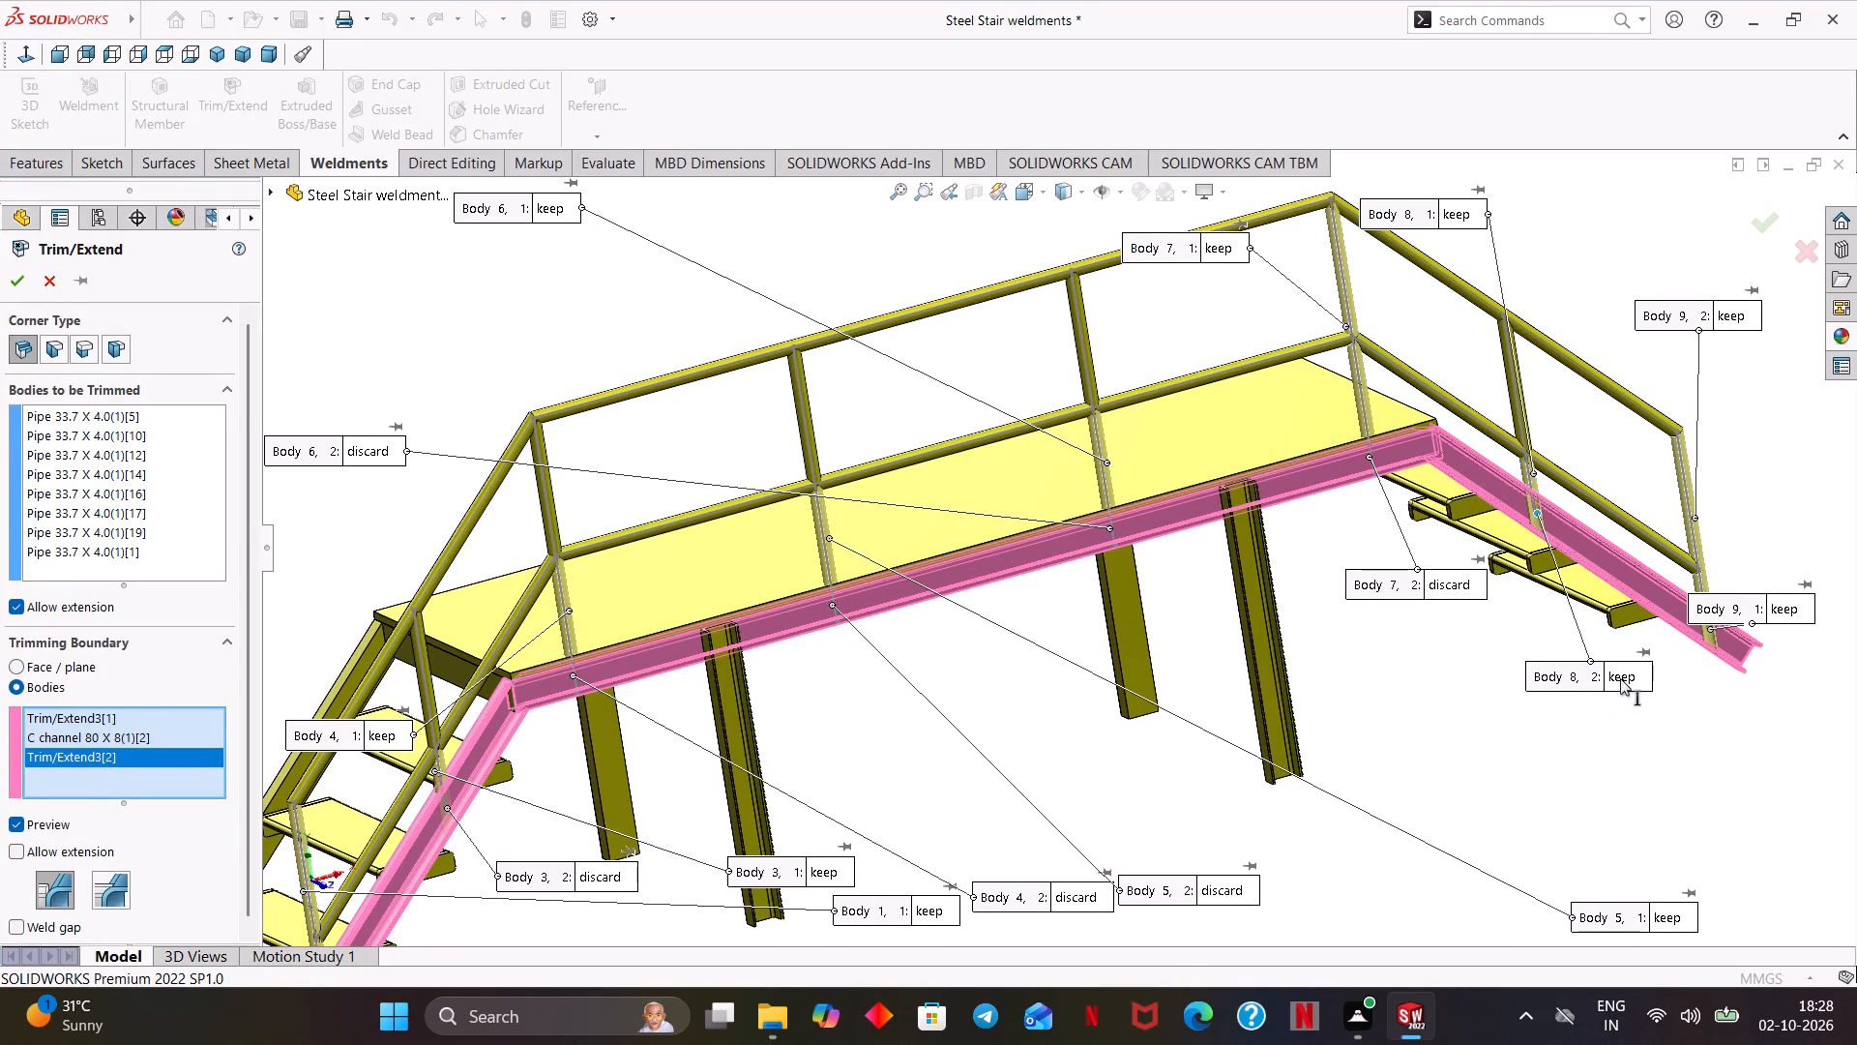
click(1620, 678)
drag(1670, 313, 1699, 678)
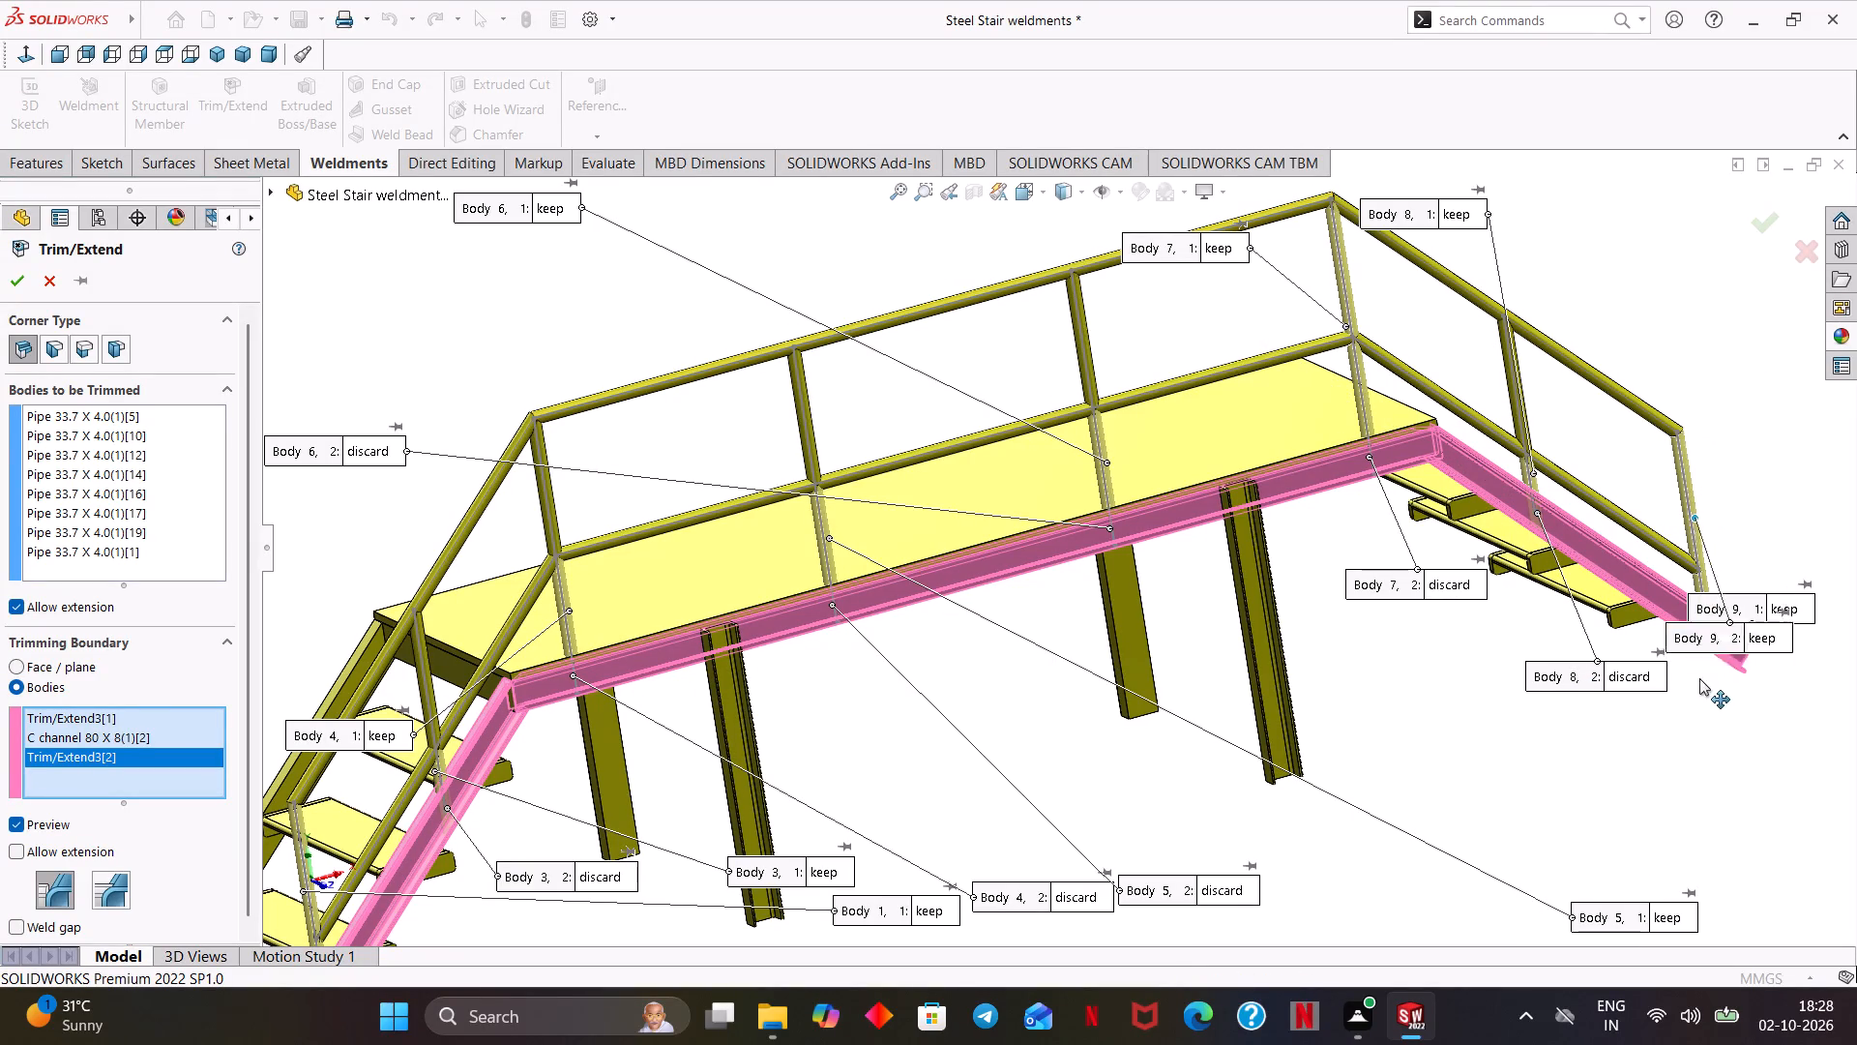
drag(1699, 678, 1719, 332)
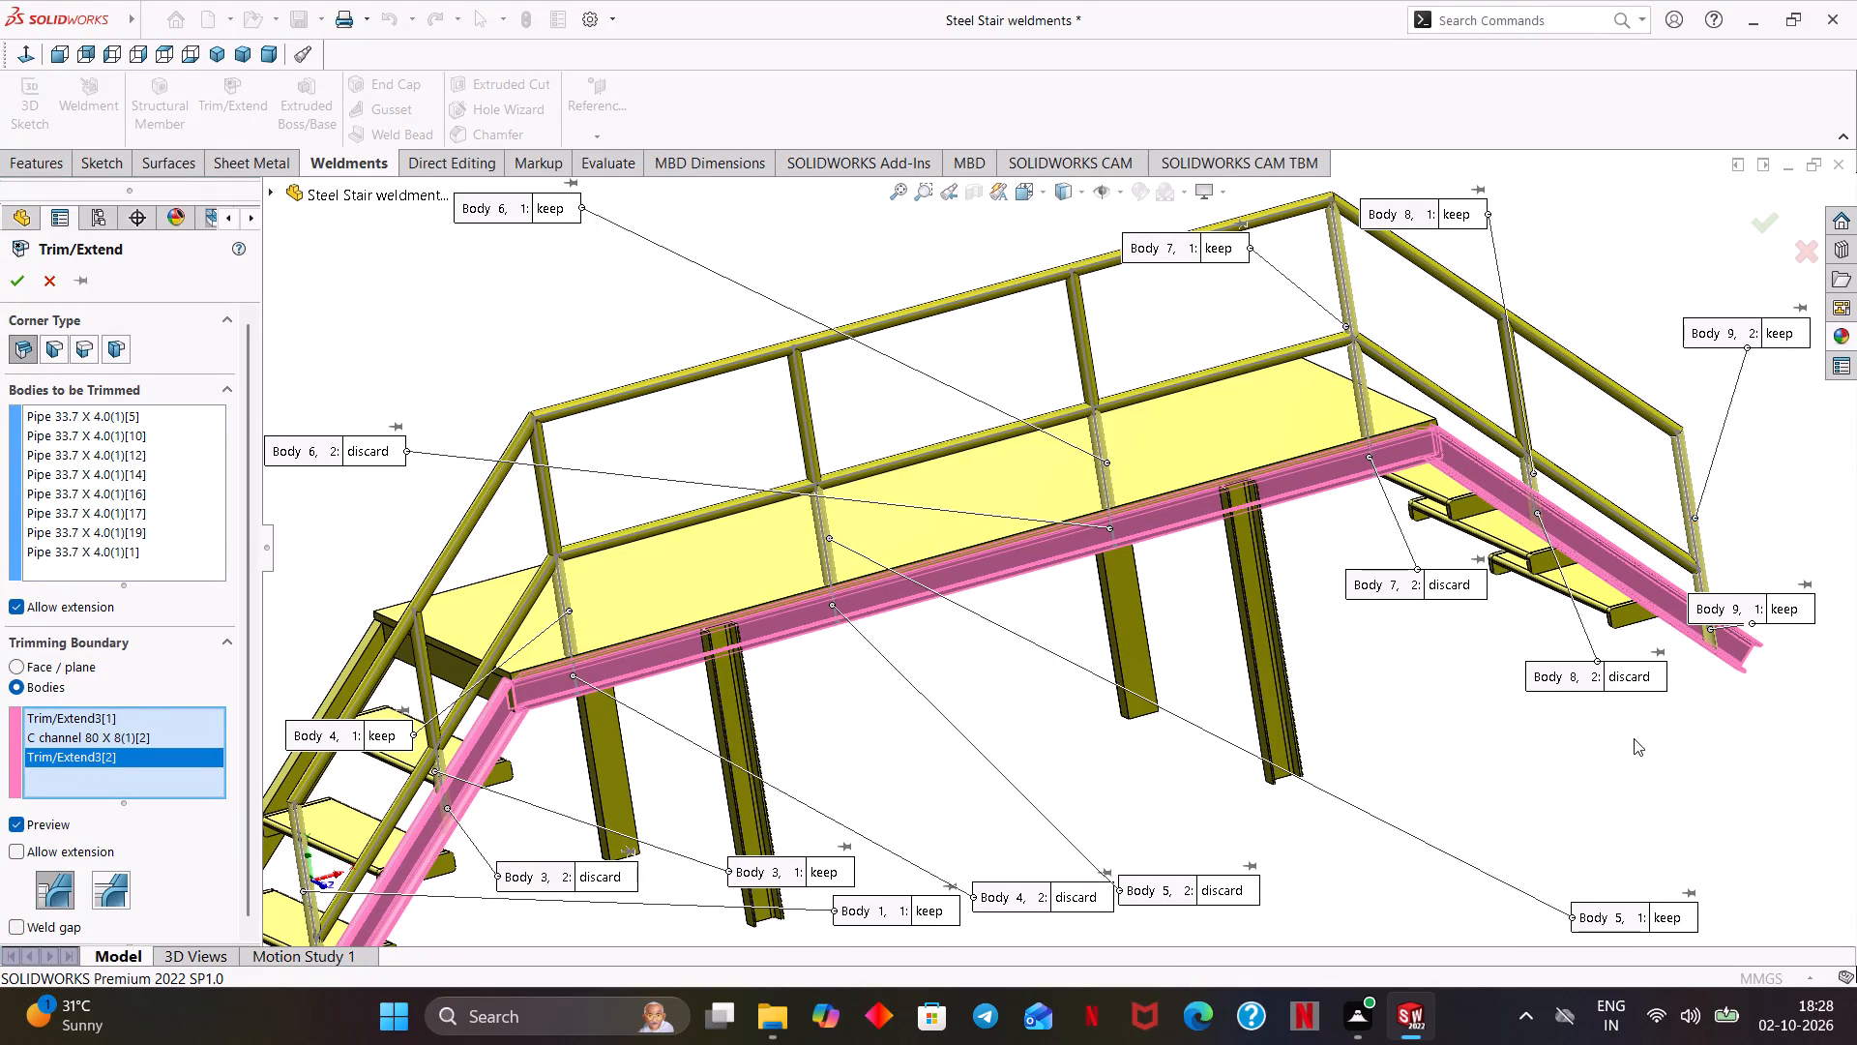
scroll(1681, 717, down, 1)
ctrl+middle_drag(1623, 682, 1368, 619)
drag(1362, 686, 1433, 682)
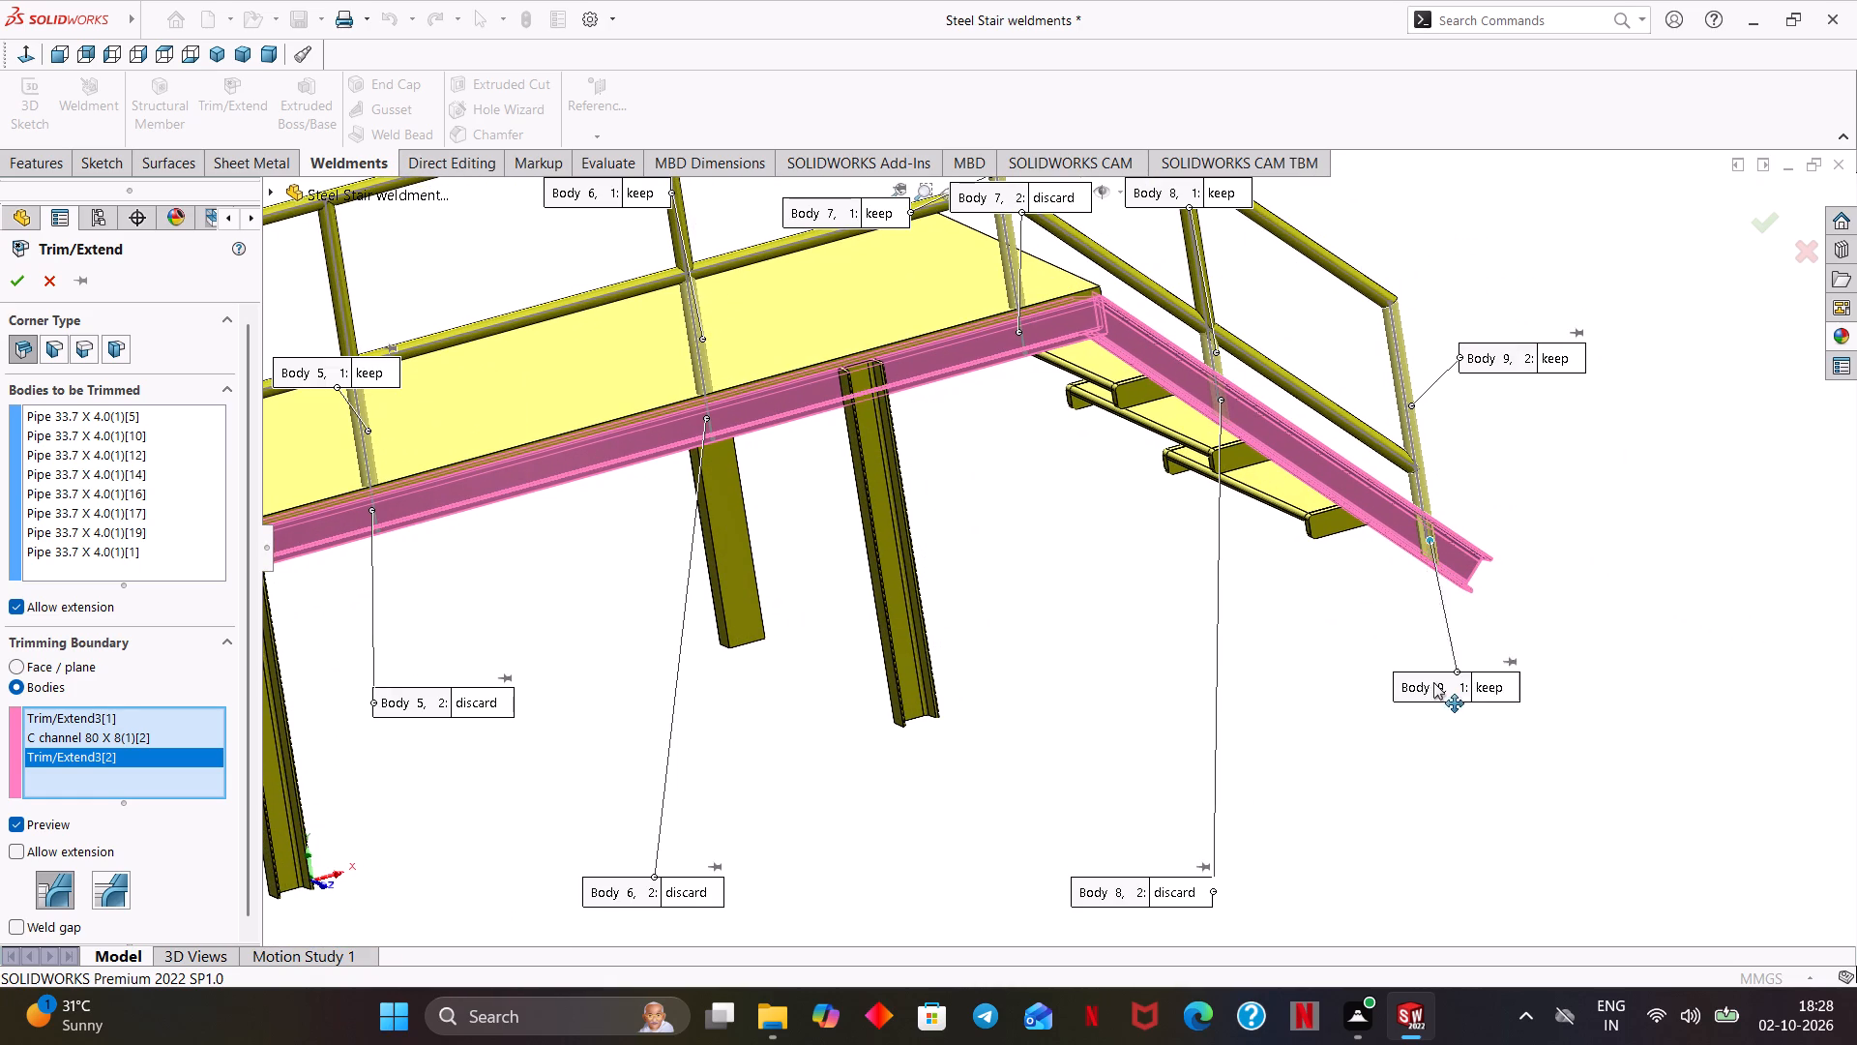
drag(1433, 682, 1454, 674)
click(1535, 683)
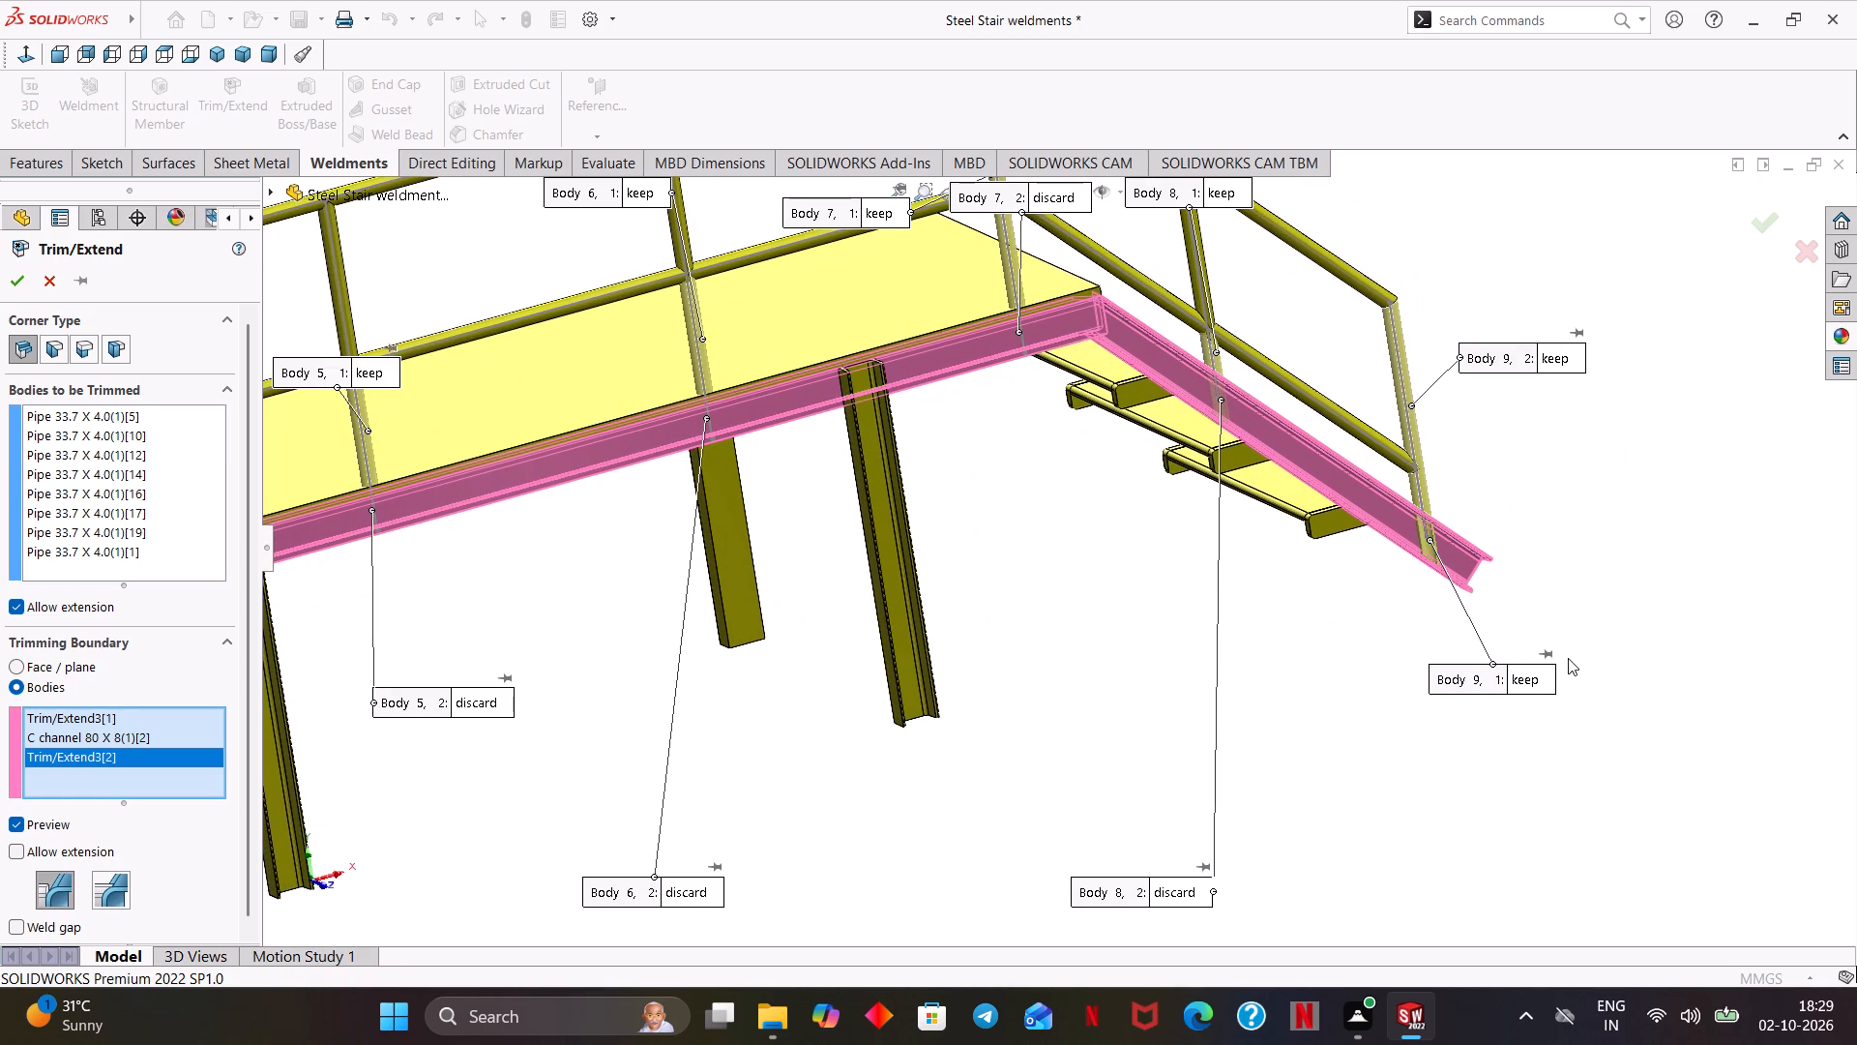
click(1532, 681)
scroll(1535, 590, up, 1)
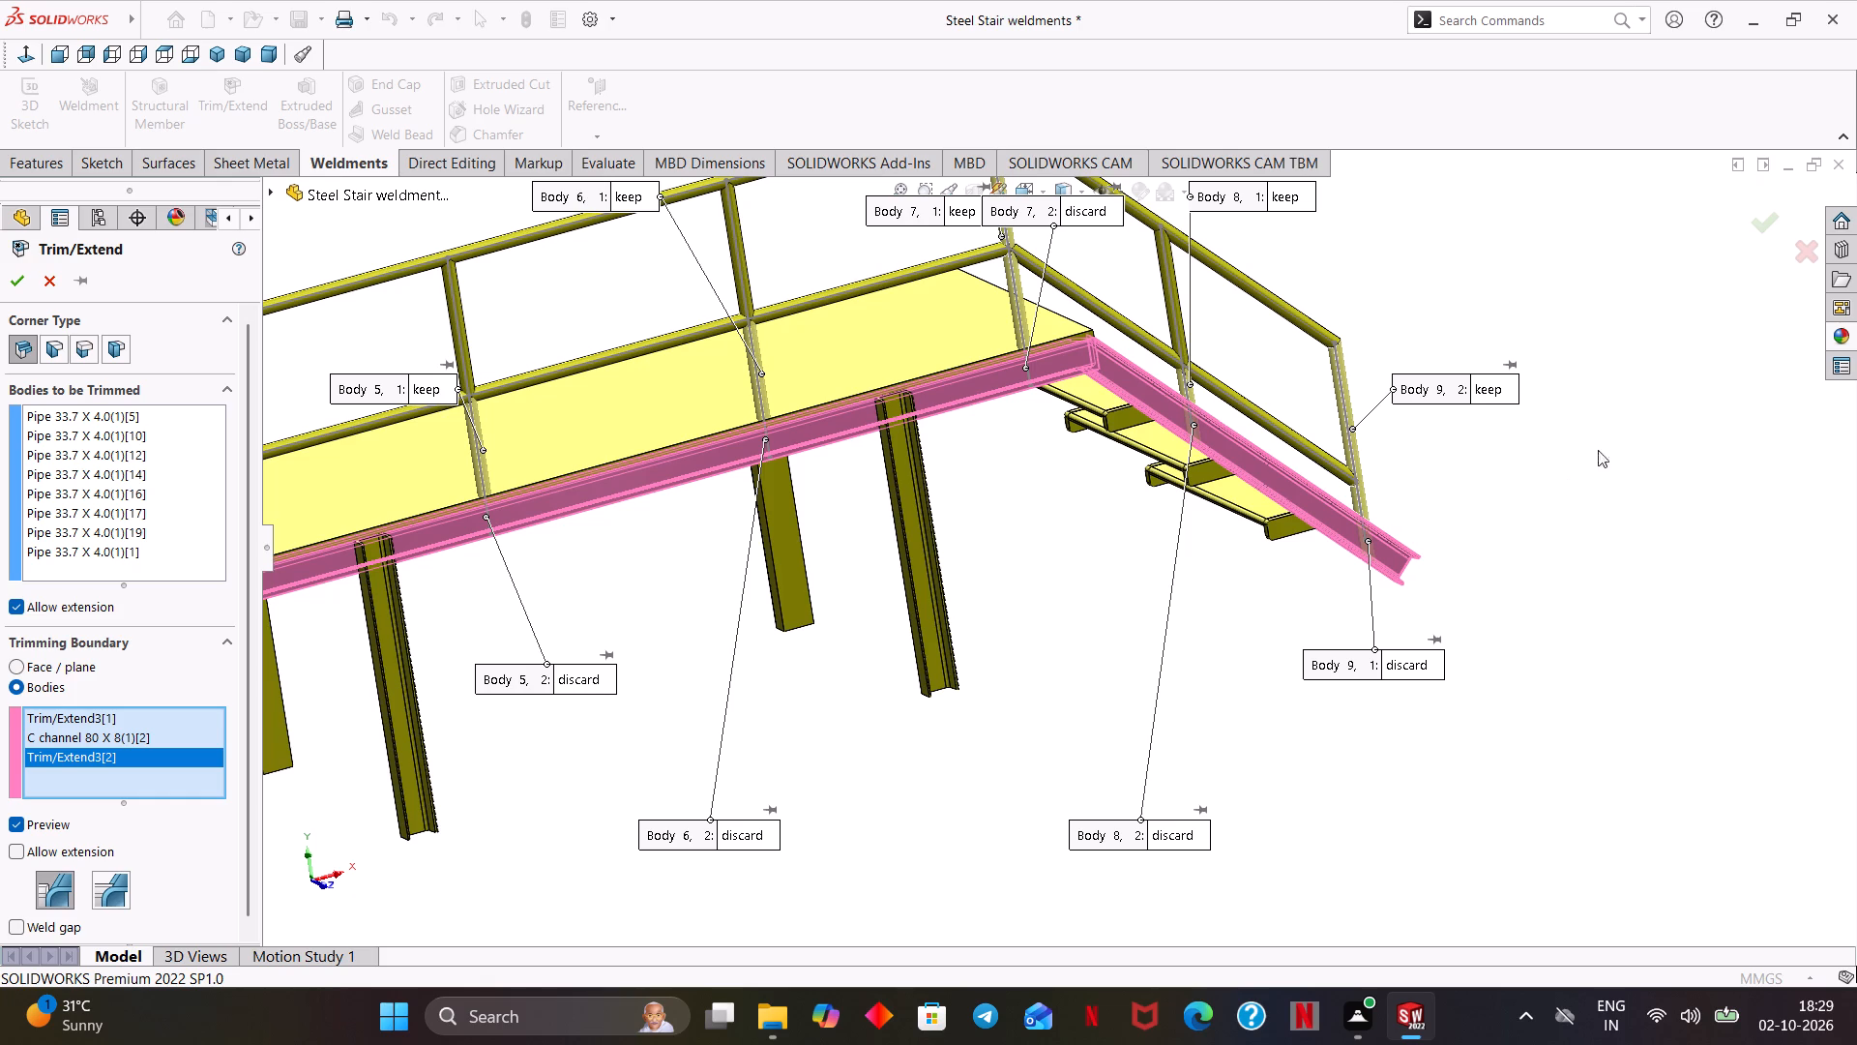
click(1783, 226)
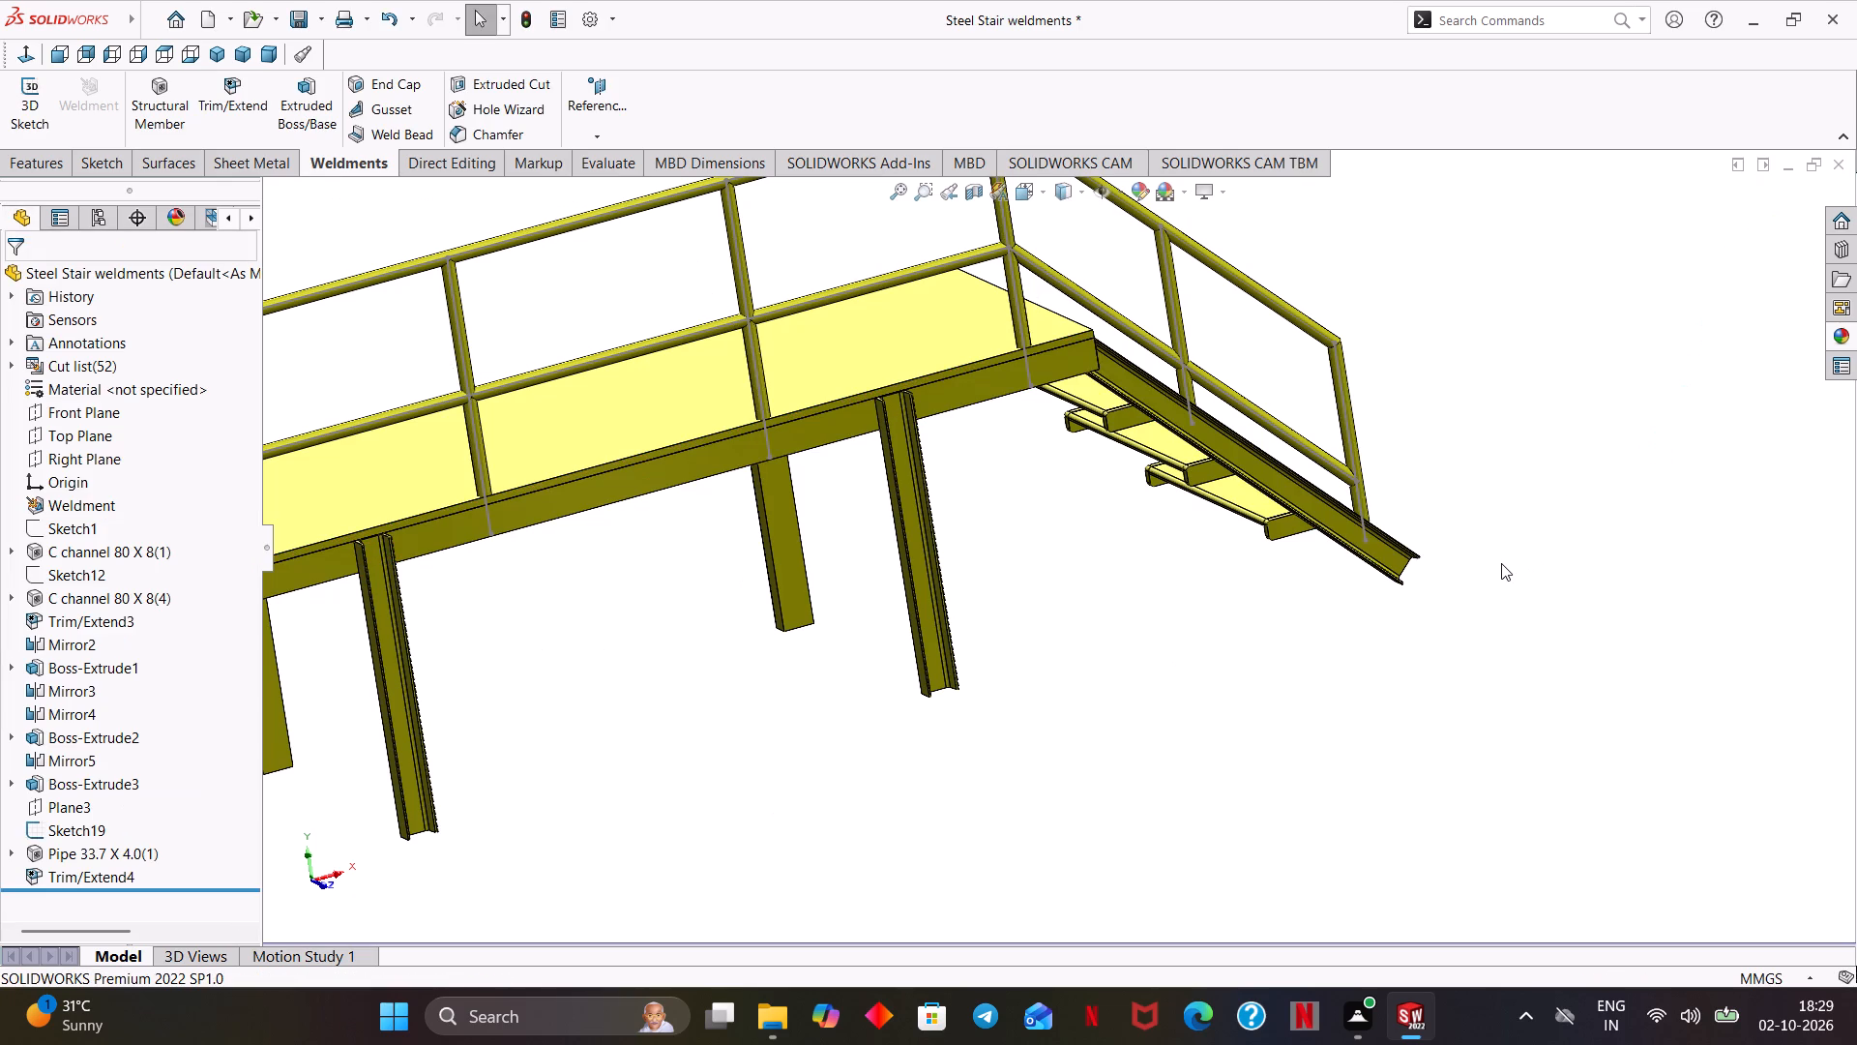
Examine the trimmed railing post feet along the platform and both stairs from several angles.
middle_drag(1461, 562, 1361, 644)
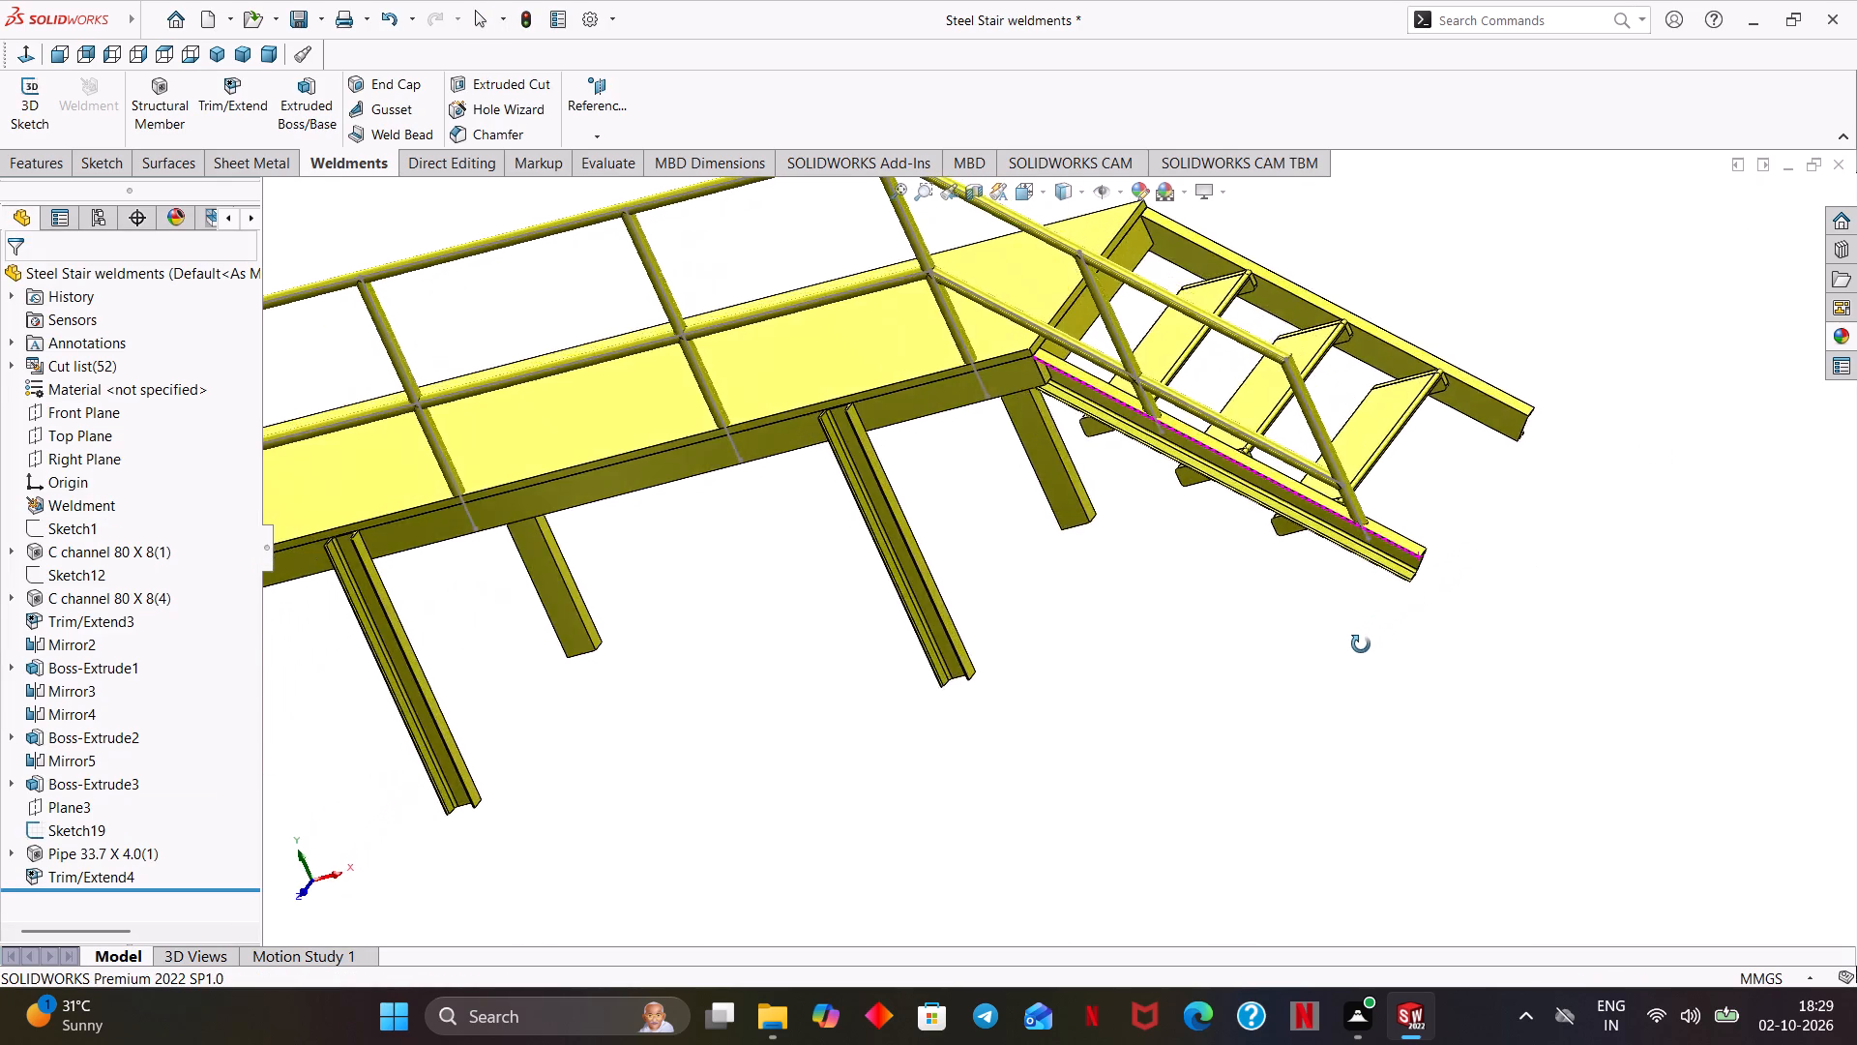
middle_drag(1361, 644, 1416, 563)
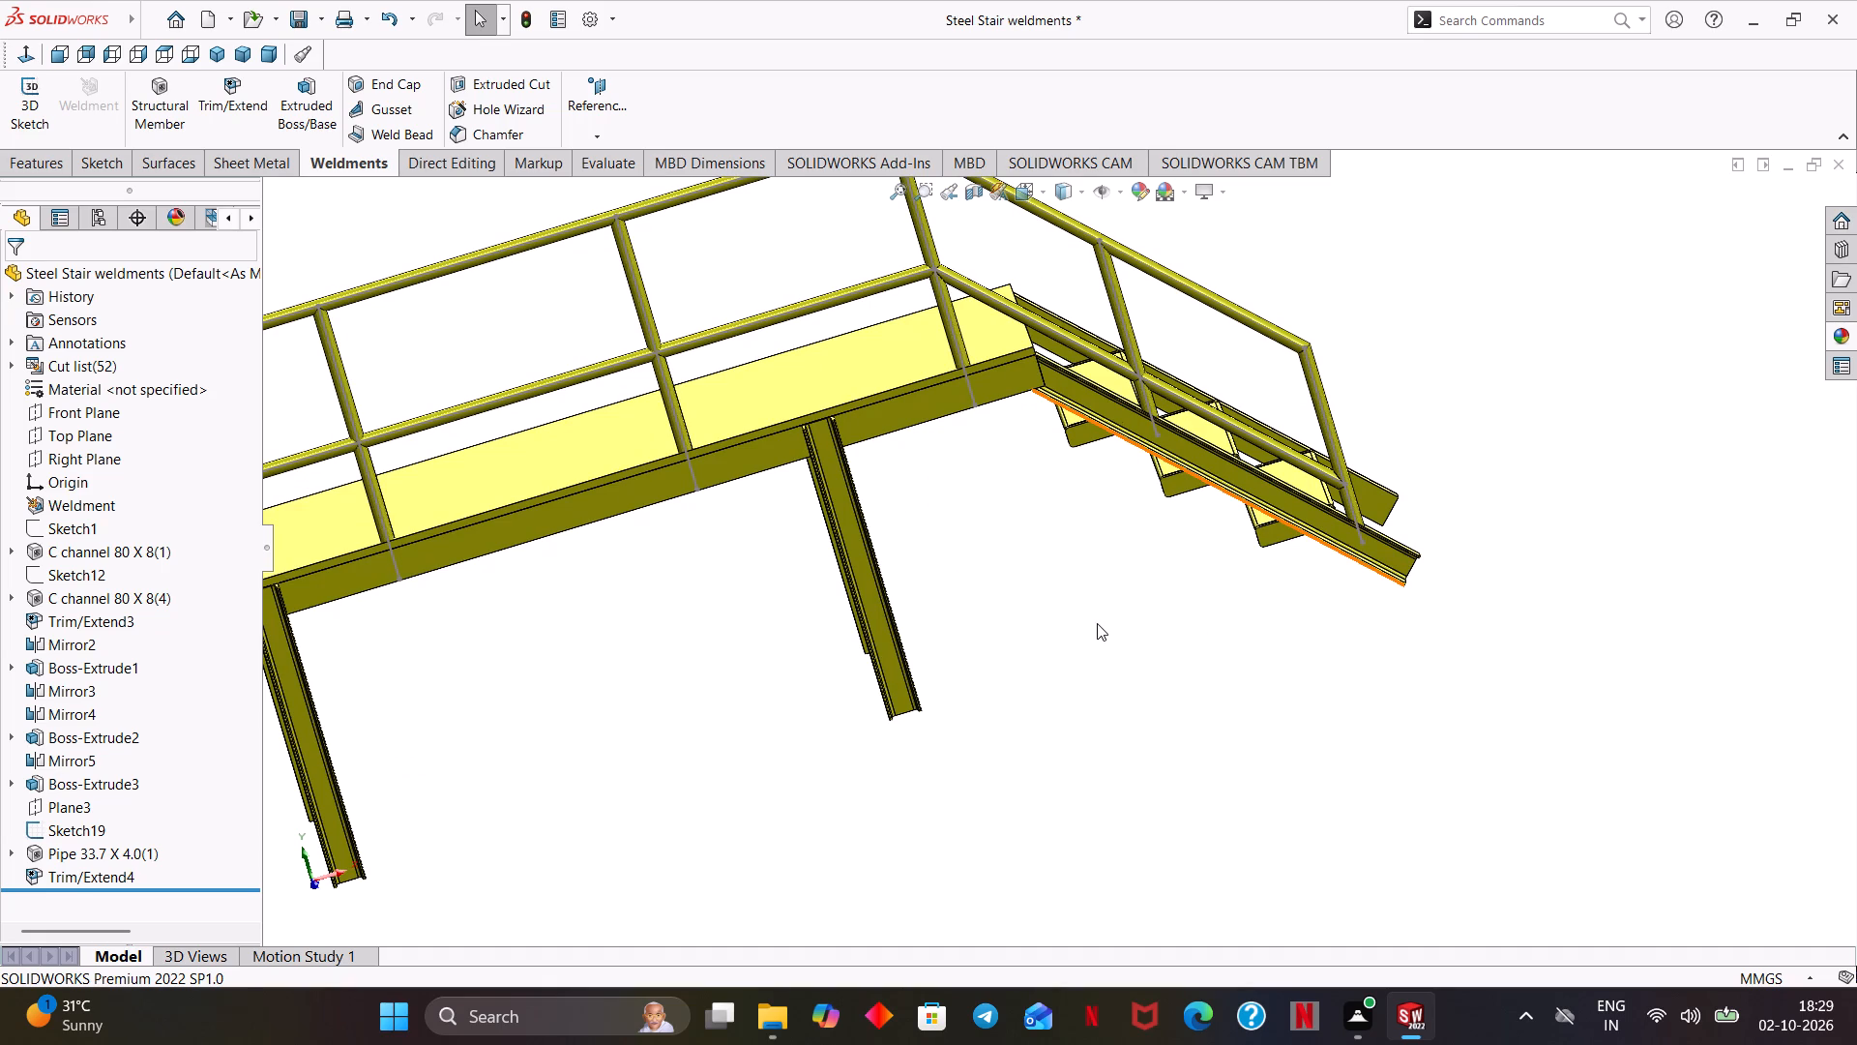
ctrl+middle_drag(1095, 622, 1596, 471)
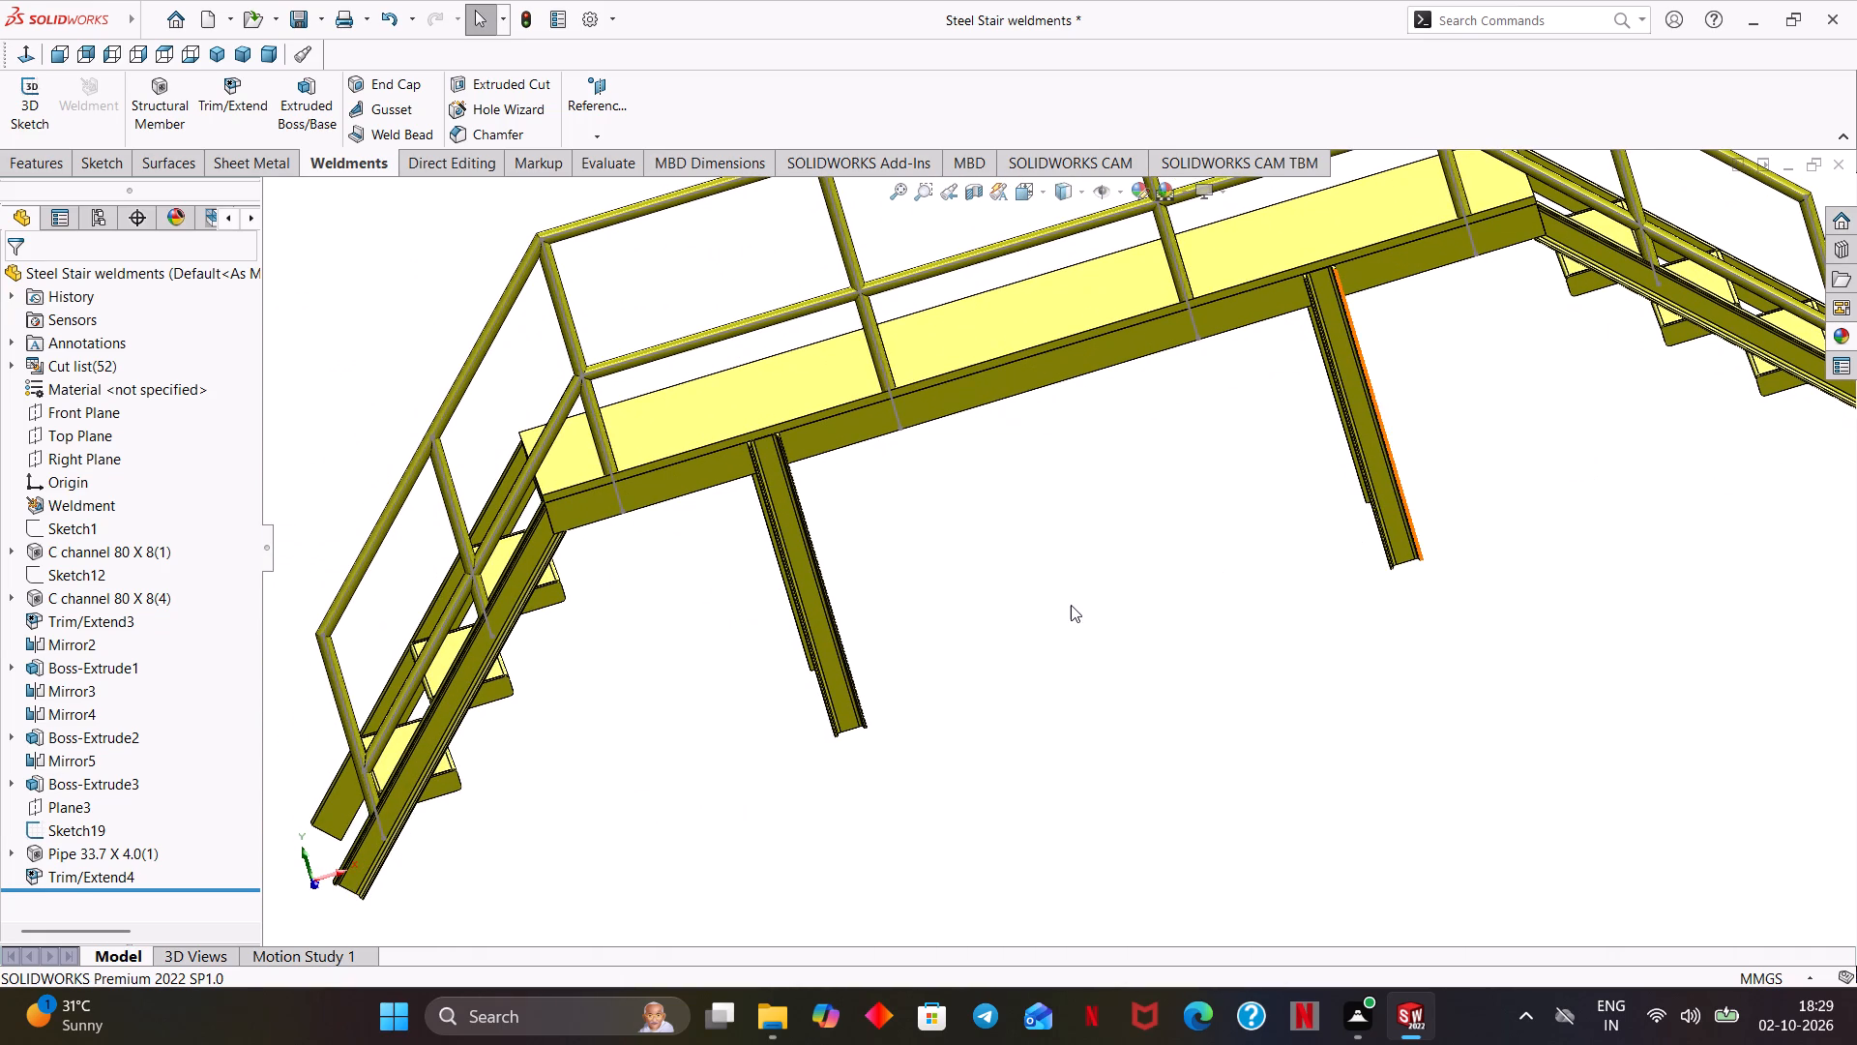
ctrl+middle_drag(1078, 591, 1237, 500)
click(840, 609)
middle_drag(848, 602, 876, 556)
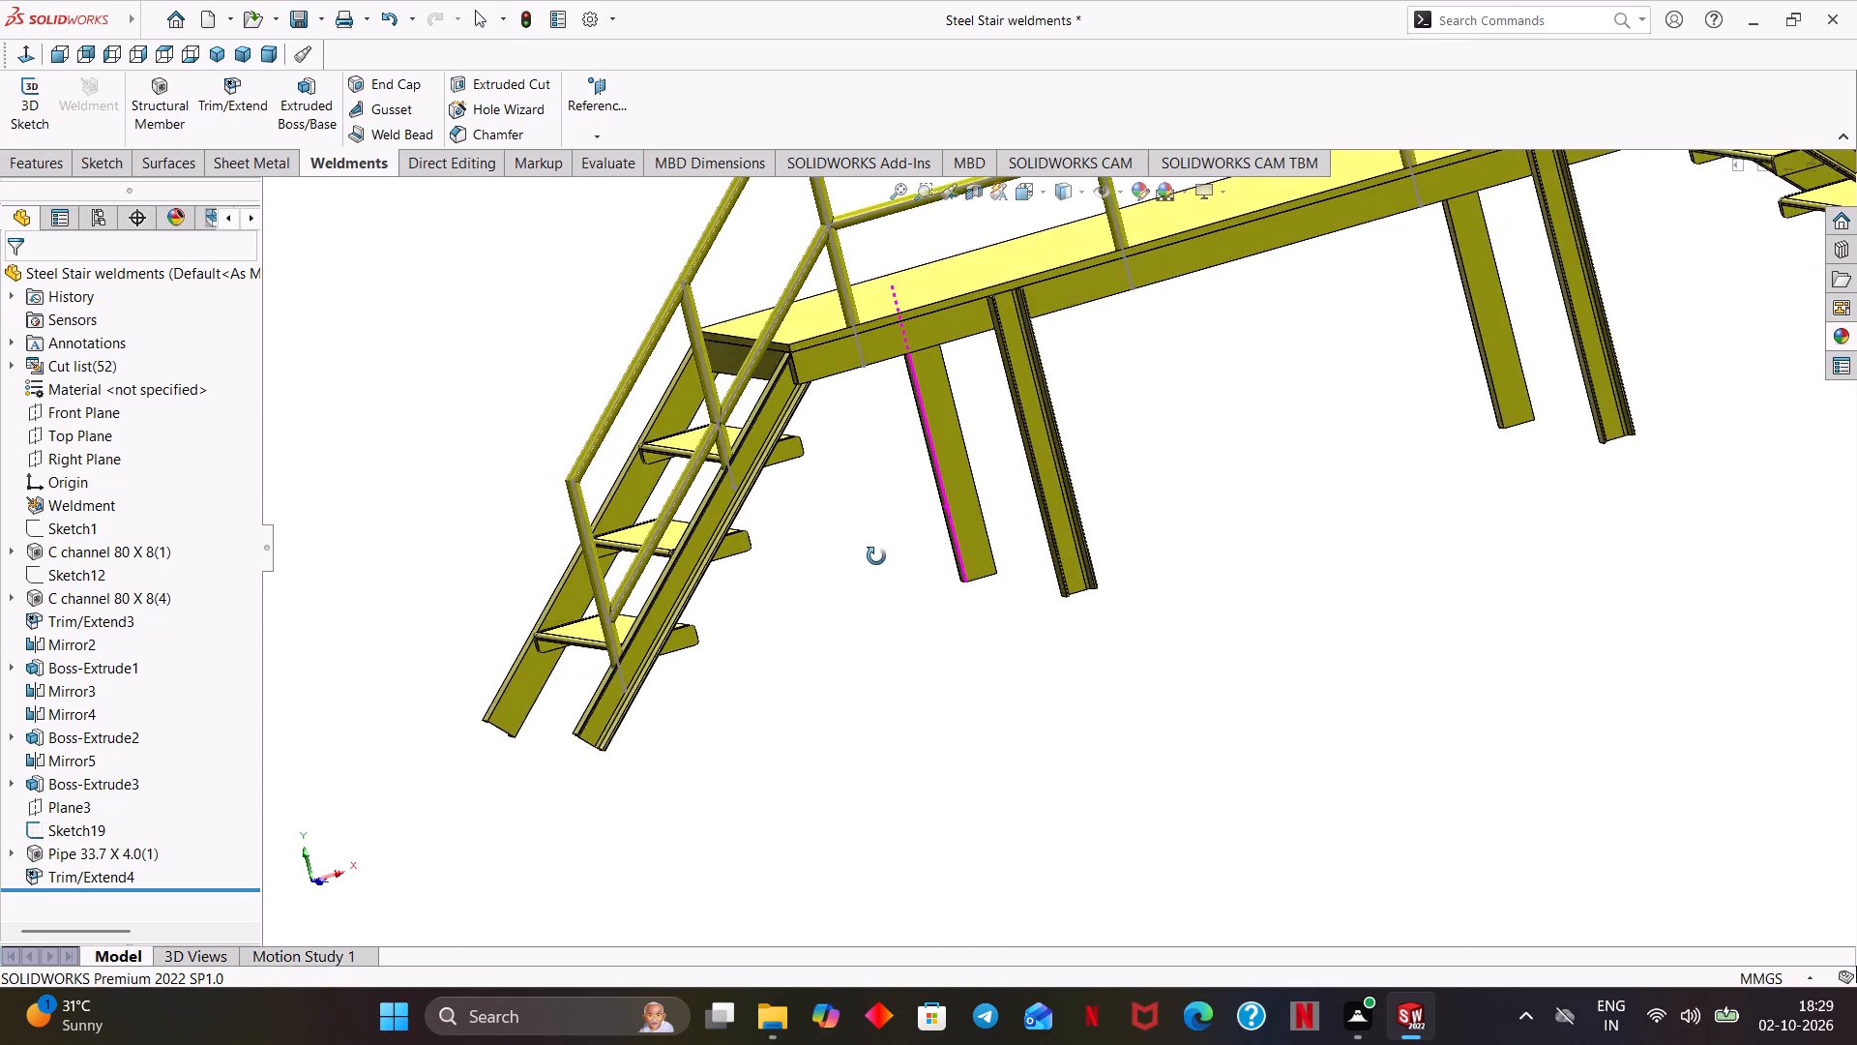
middle_drag(876, 556, 883, 540)
ctrl+middle_drag(848, 568, 802, 650)
middle_drag(813, 651, 1065, 552)
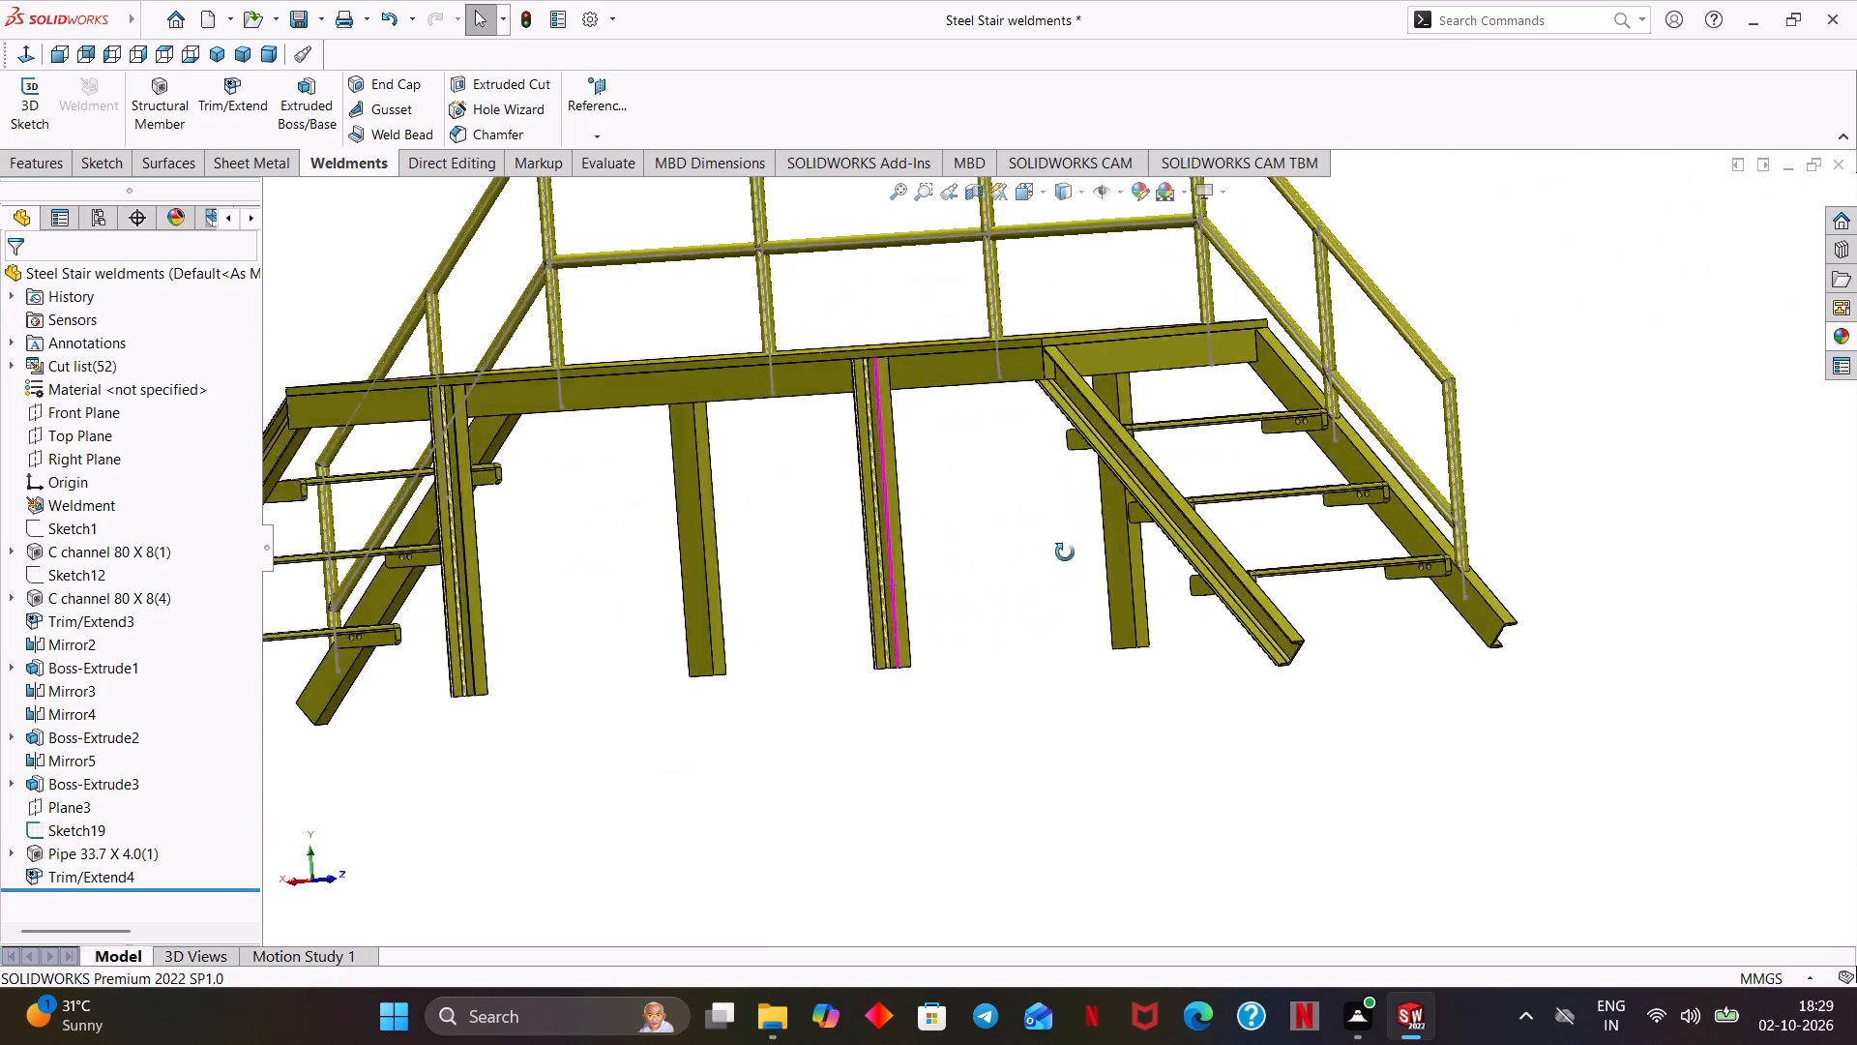
middle_drag(1065, 552, 1160, 449)
Hide the railing's layout sketch, Sketch19.
scroll(703, 592, down, 2)
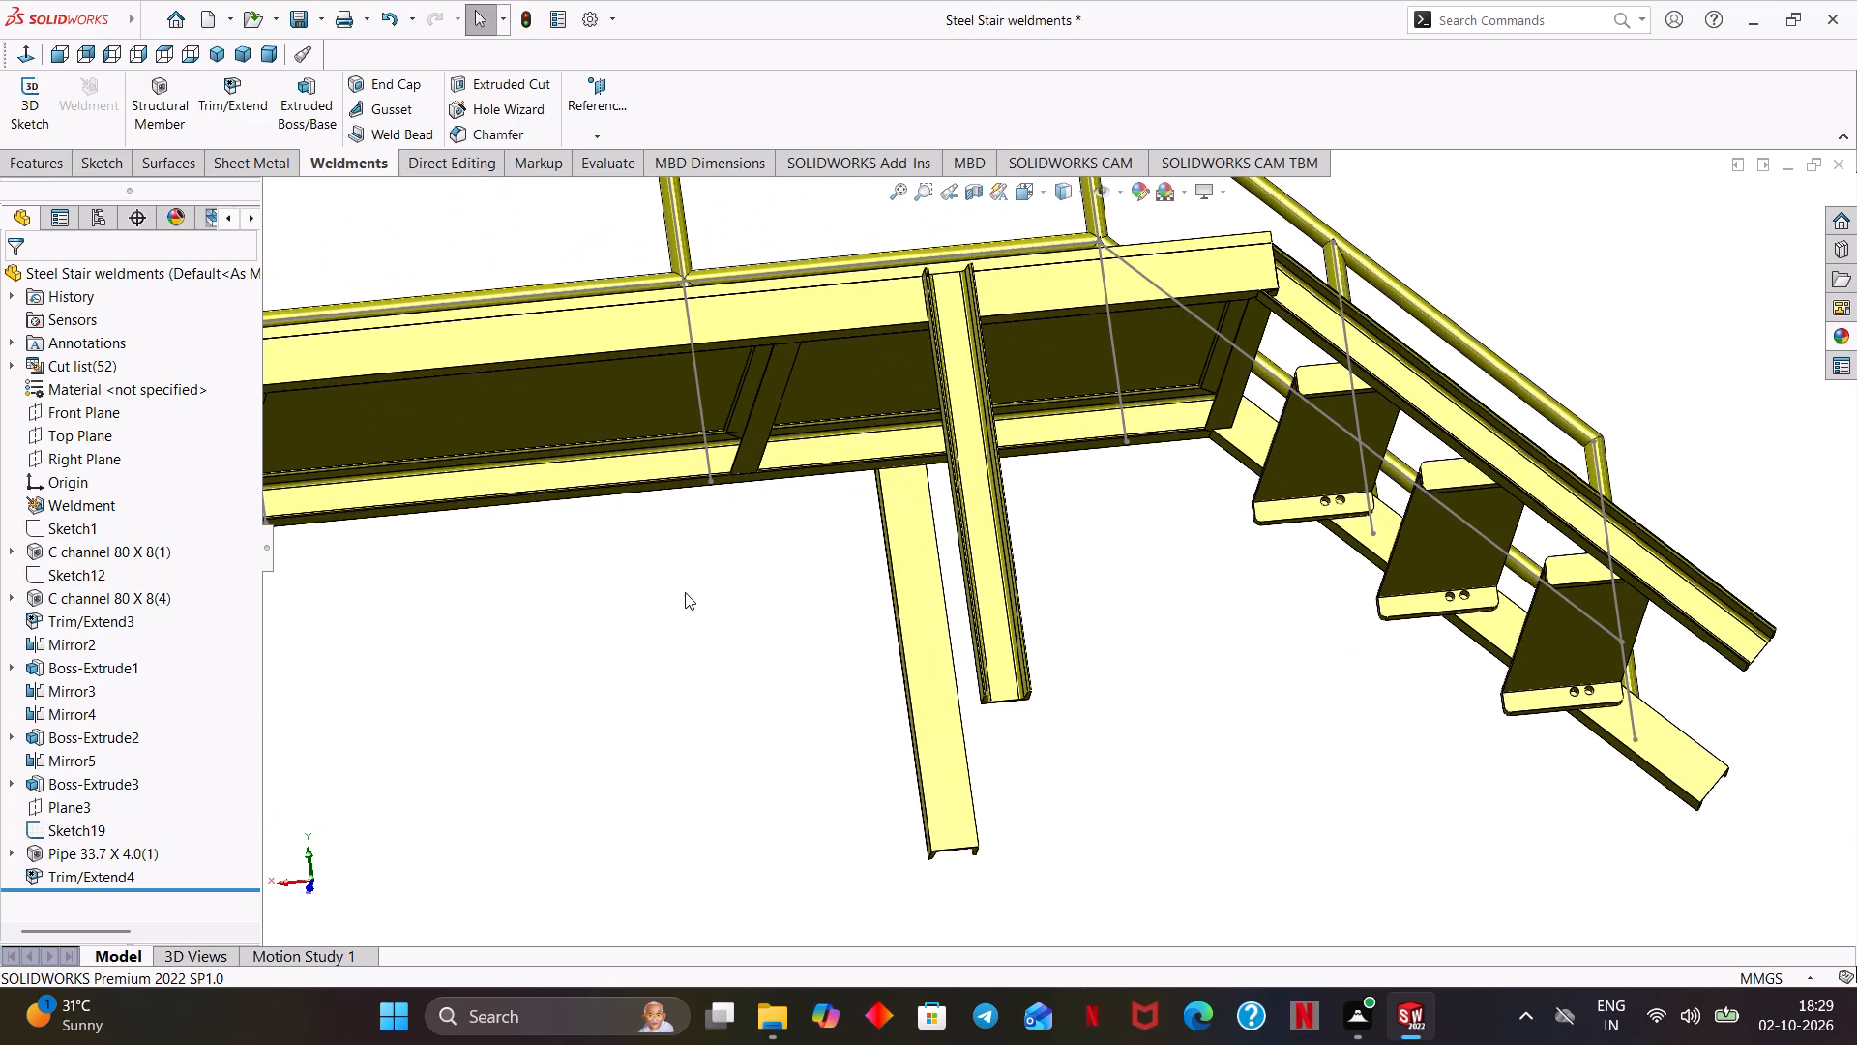
click(700, 419)
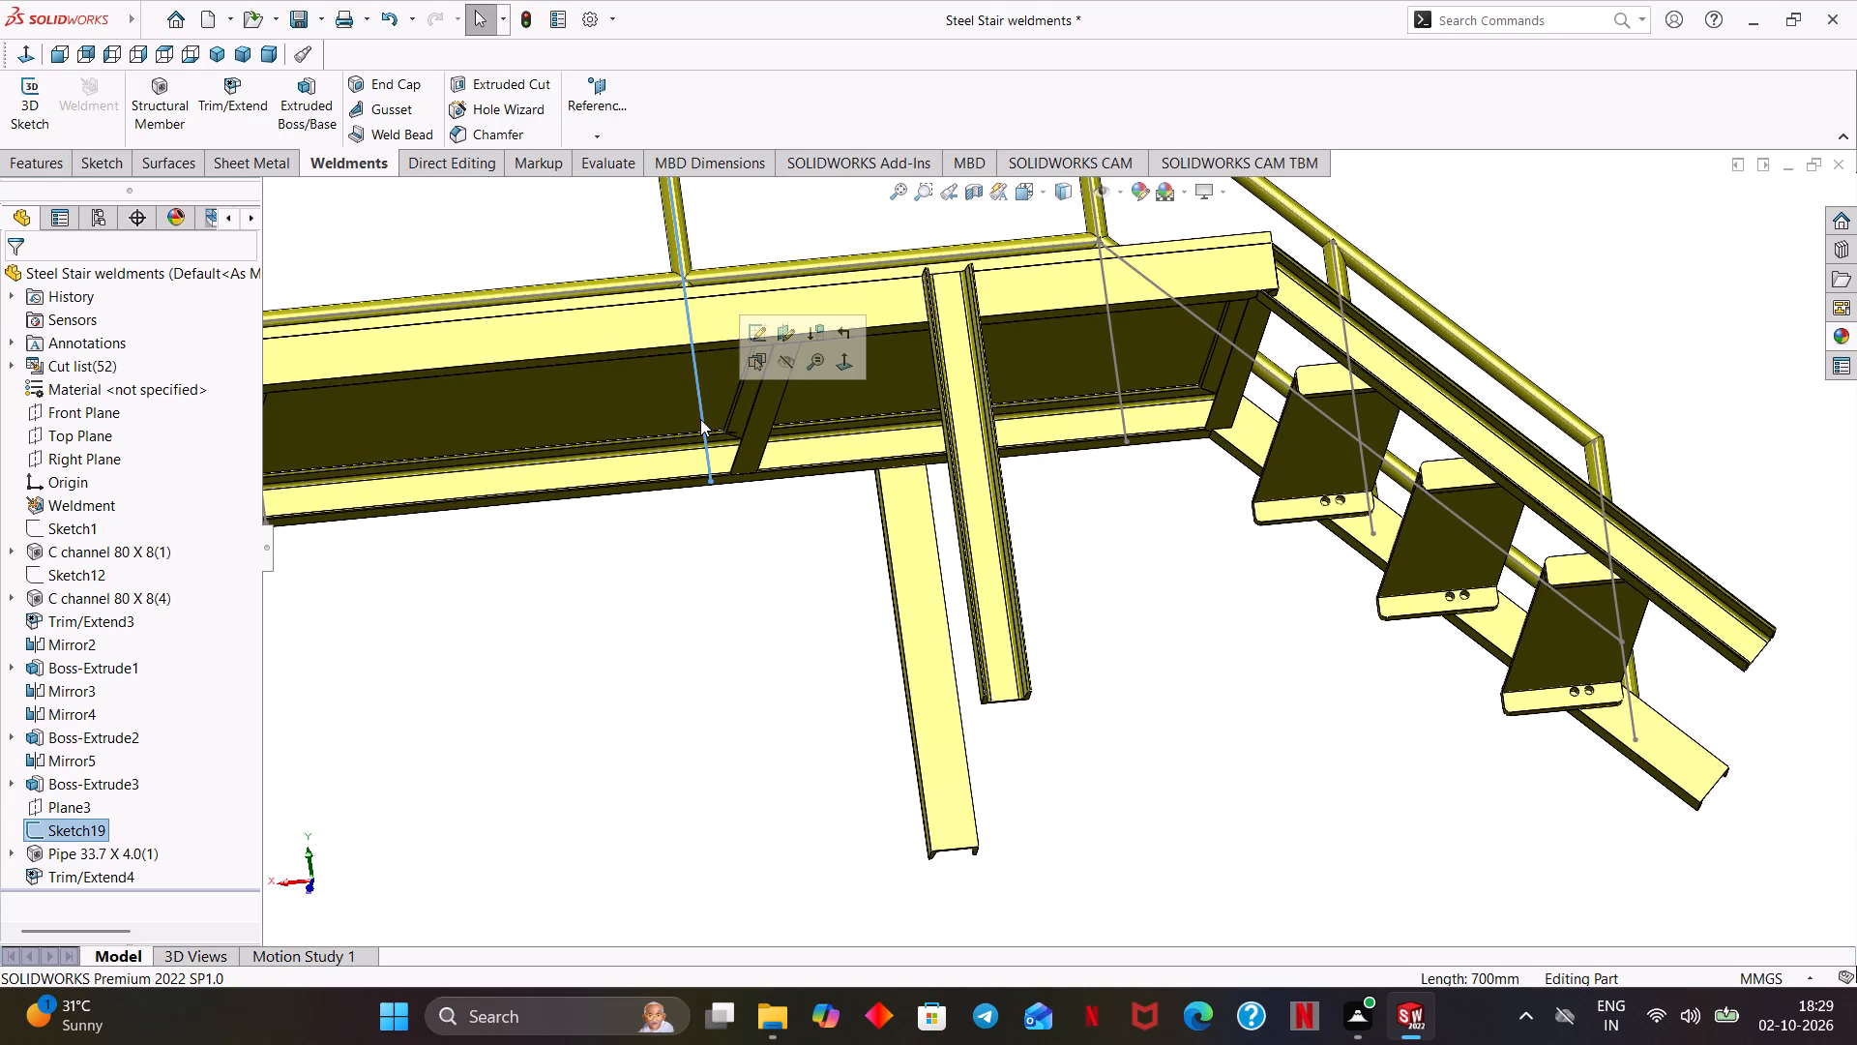
click(787, 358)
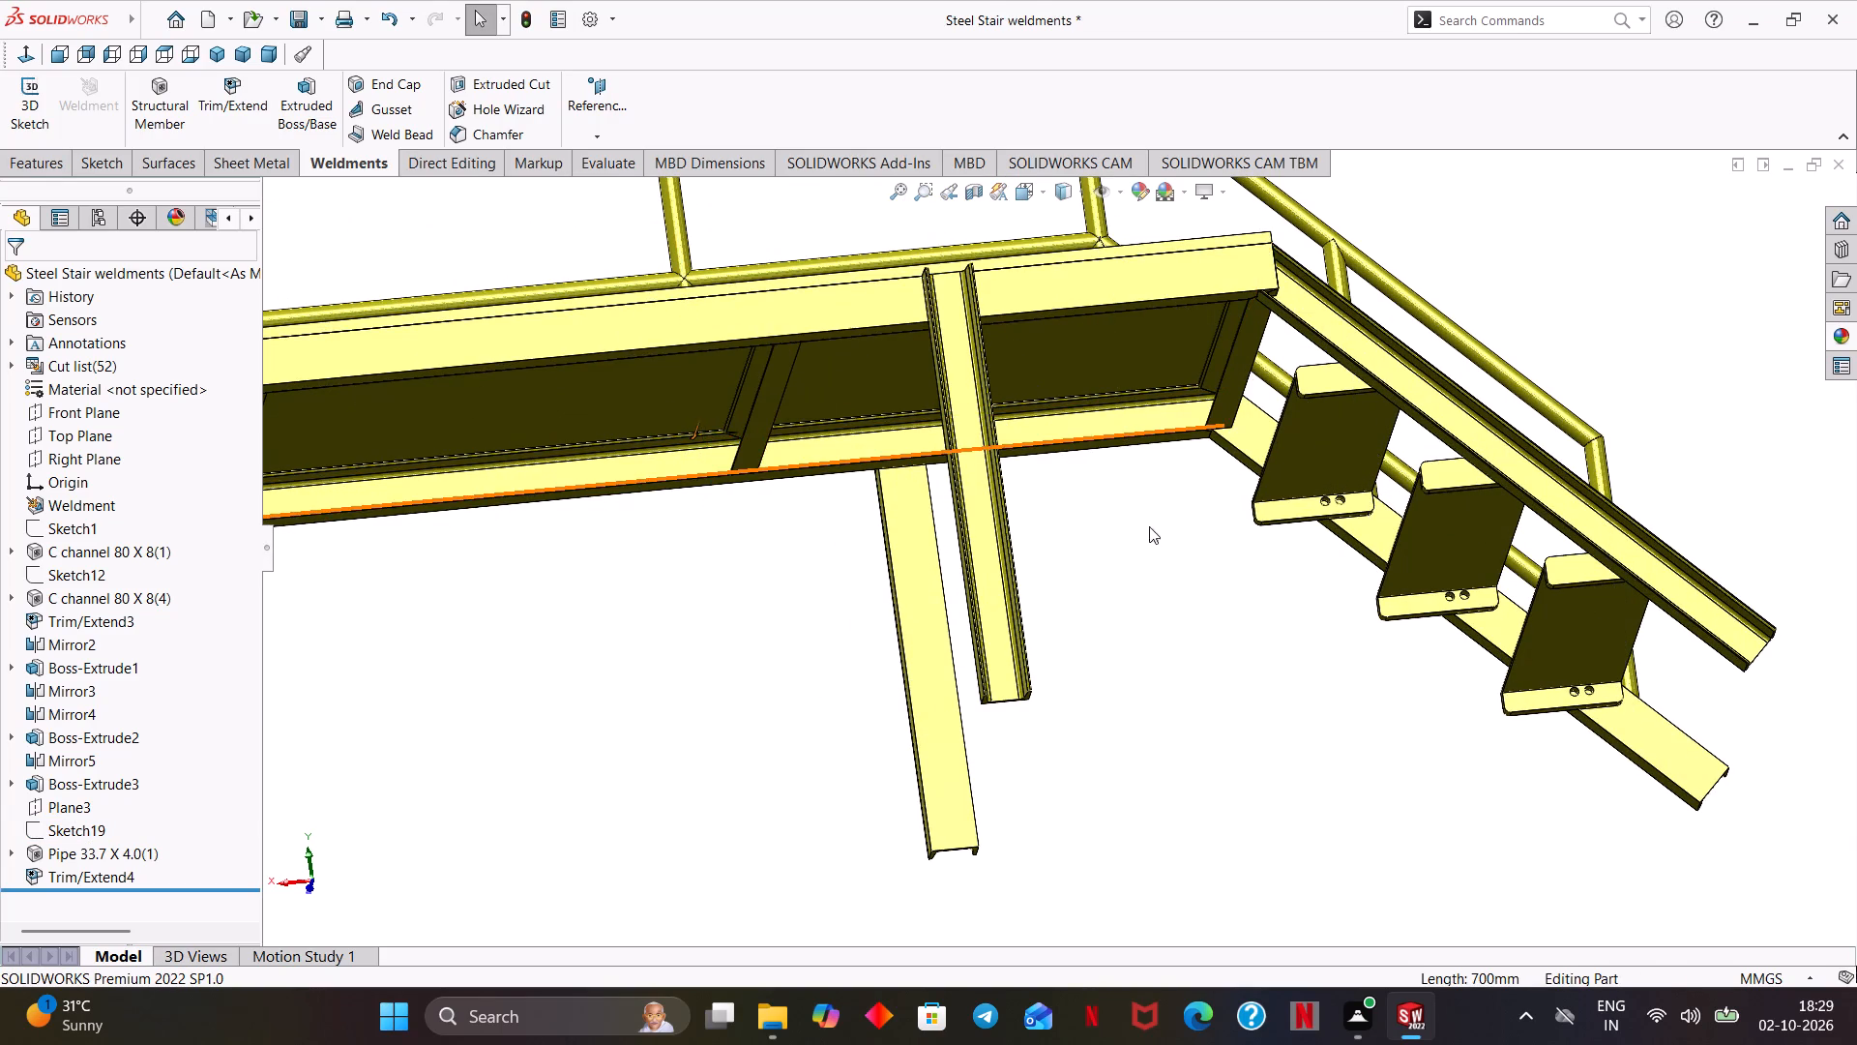
Inspect the platform underside, stairs and railing, including in isometric orientation, with the railing sketch hidden.
scroll(1152, 529, up, 3)
ctrl+middle_drag(1145, 577, 1102, 613)
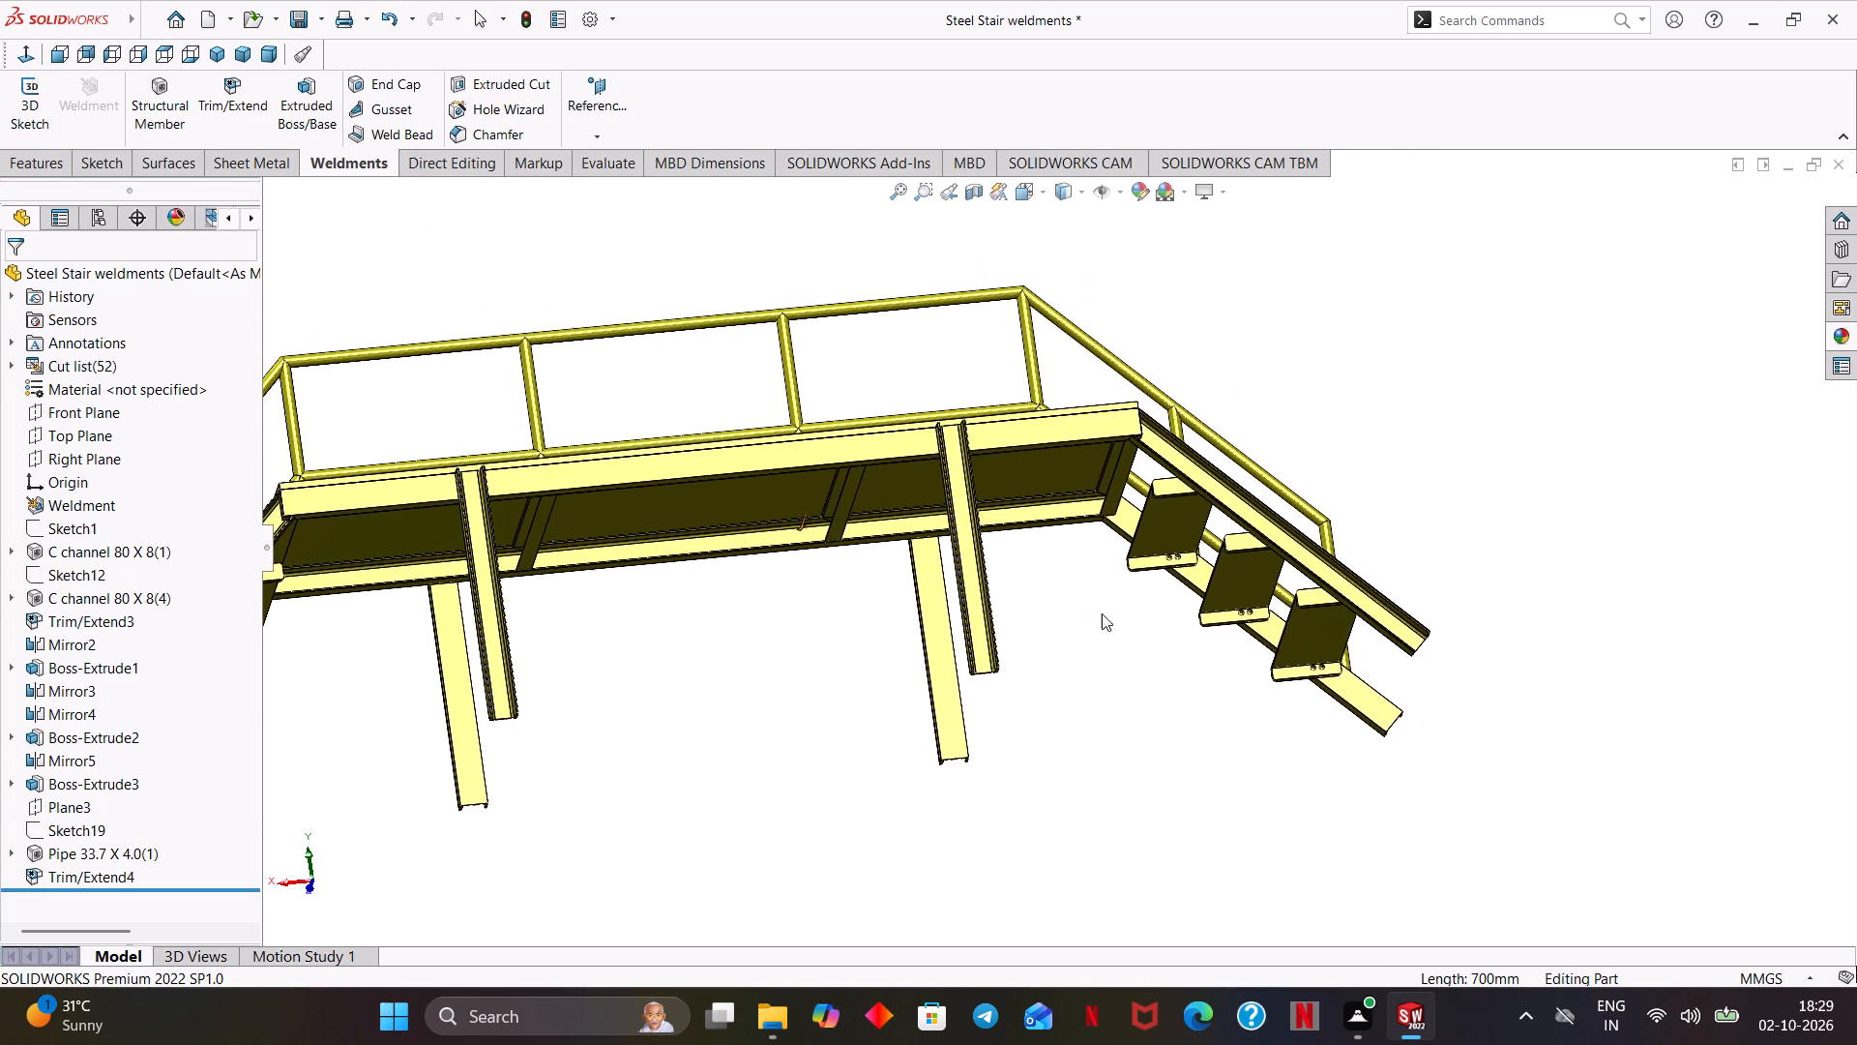
middle_drag(1095, 630, 1111, 609)
scroll(985, 594, down, 4)
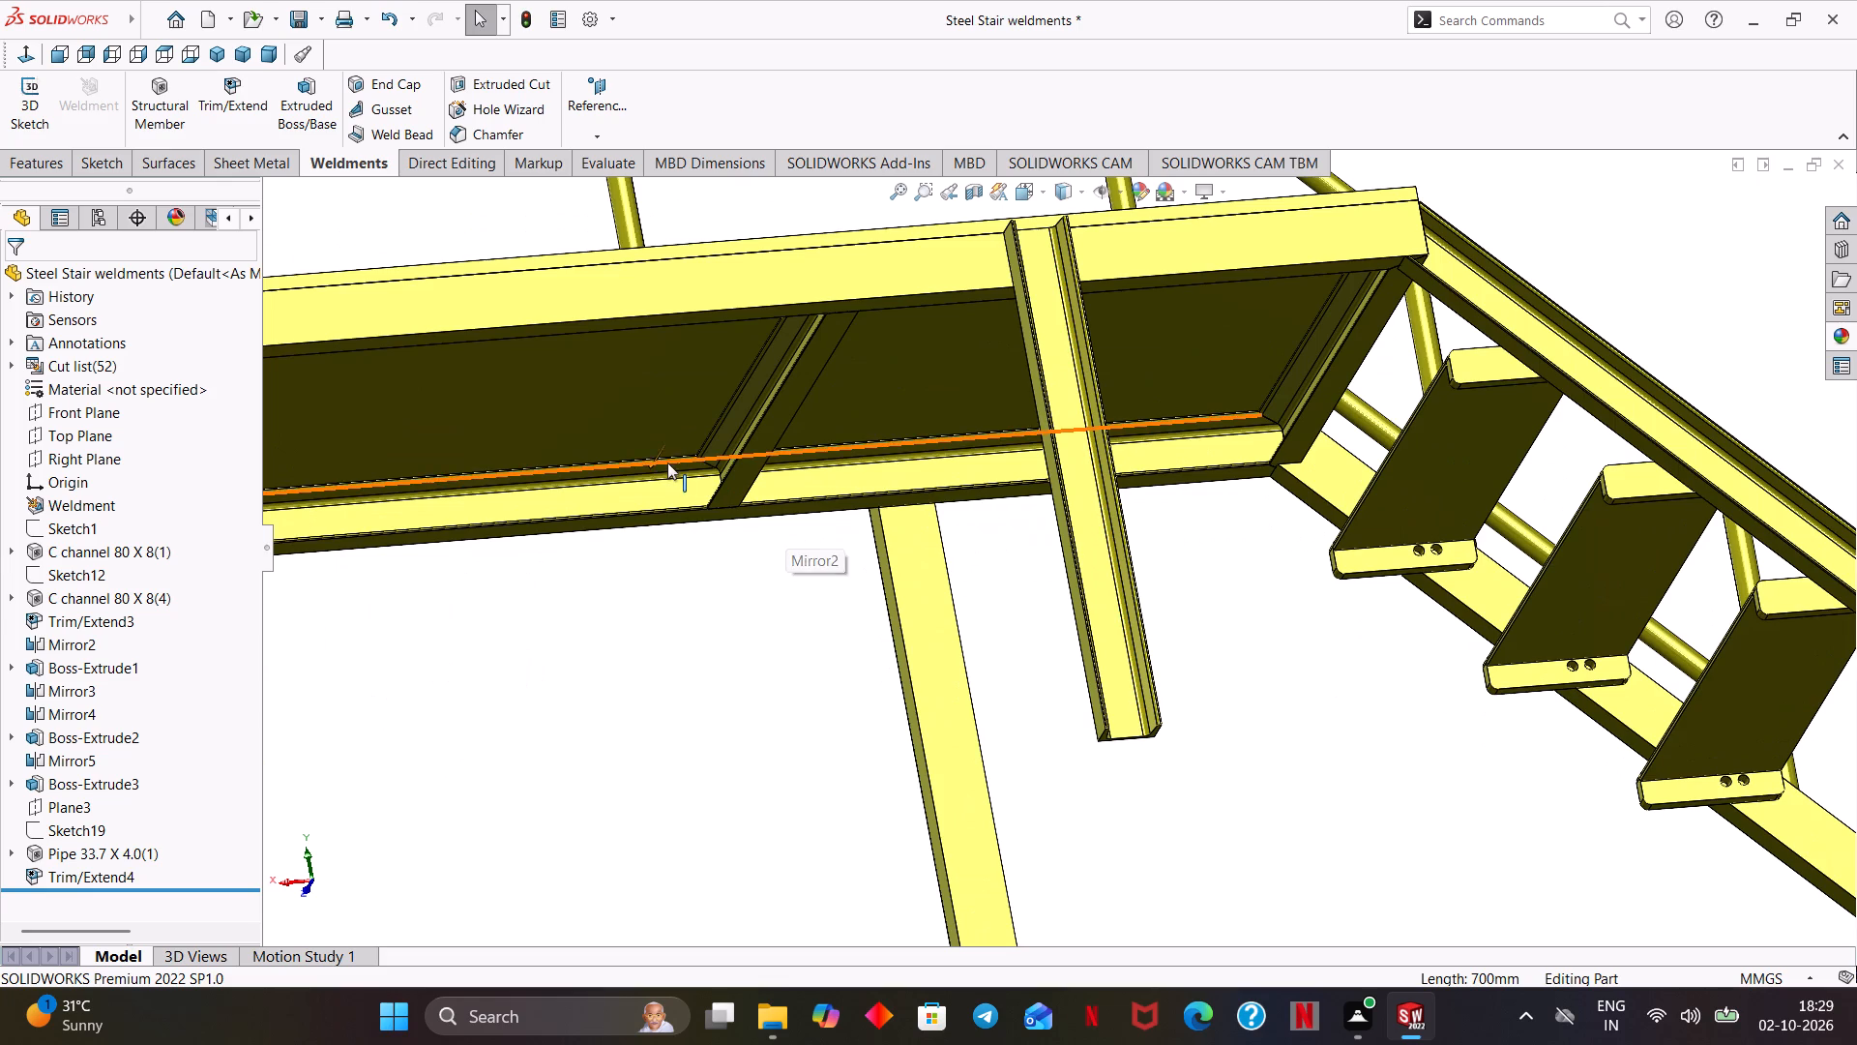
click(662, 452)
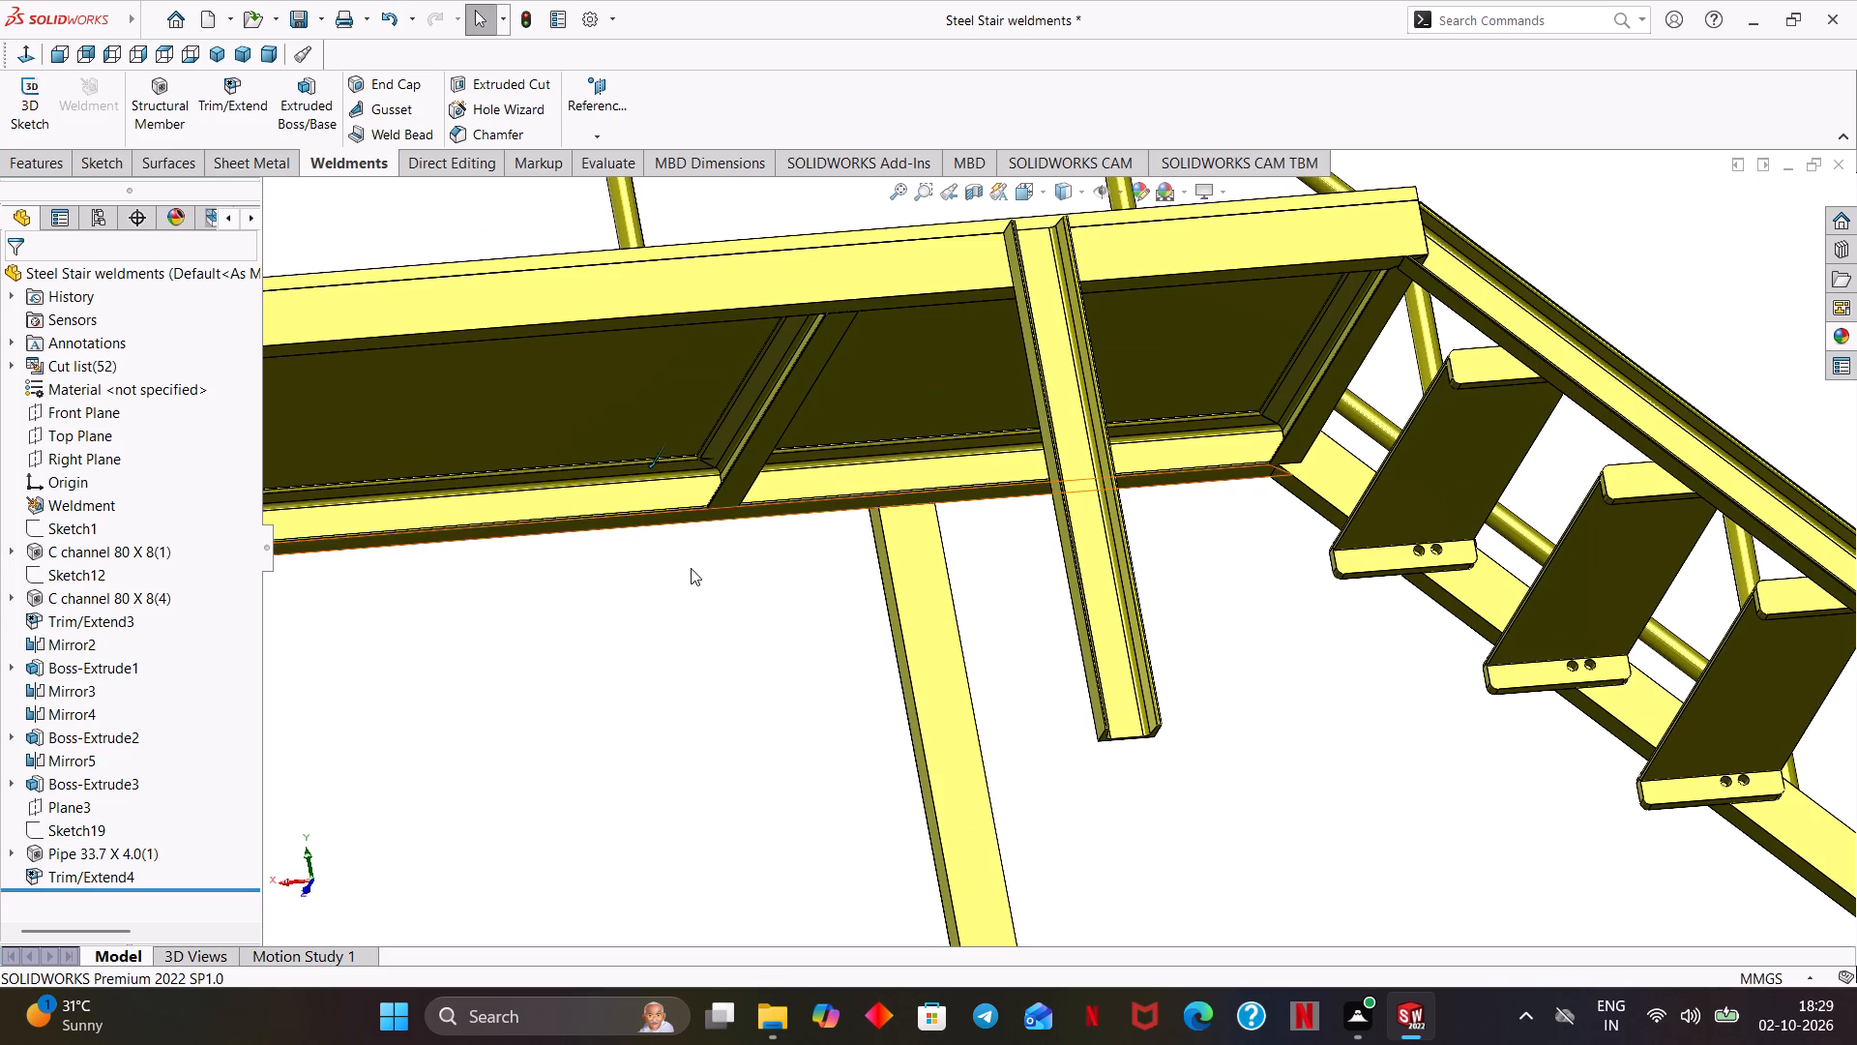
scroll(723, 612, up, 7)
ctrl+middle_drag(1100, 658, 1096, 686)
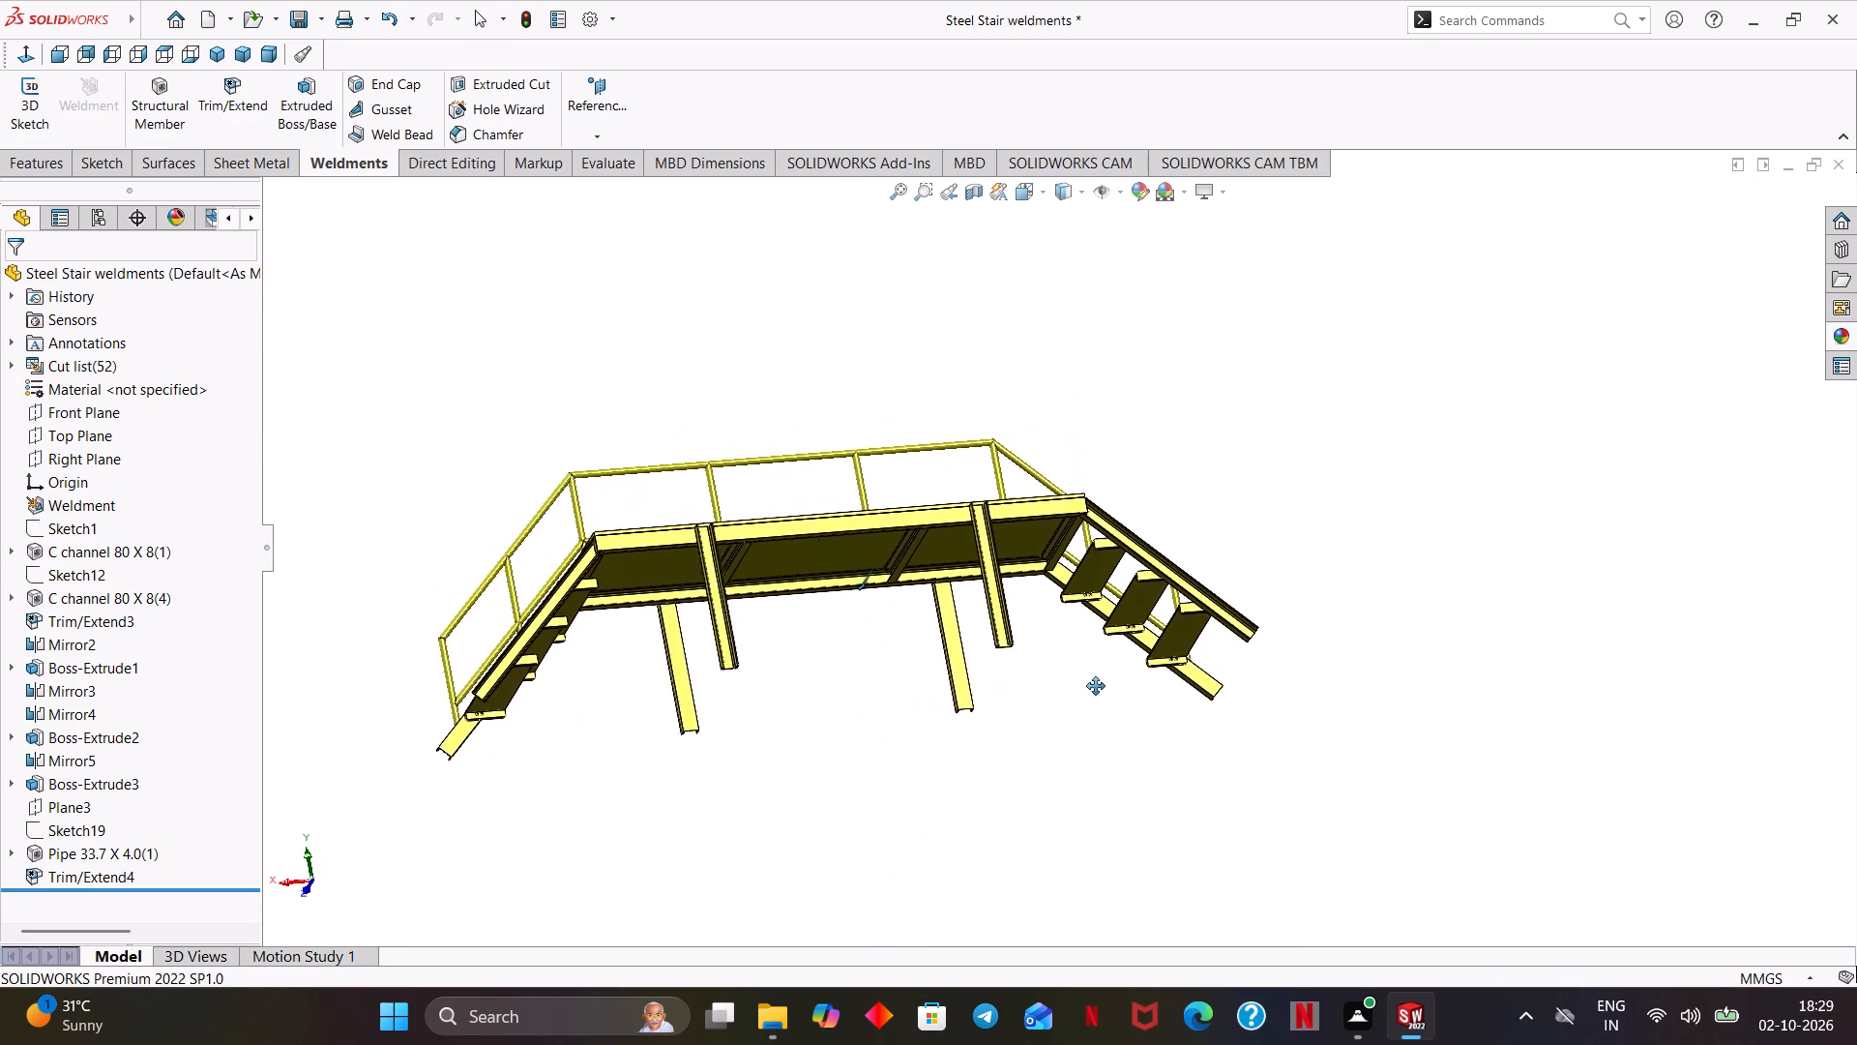
ctrl+middle_drag(1096, 686, 1278, 641)
ctrl+middle_drag(1254, 640, 1320, 612)
middle_drag(1375, 623, 1251, 673)
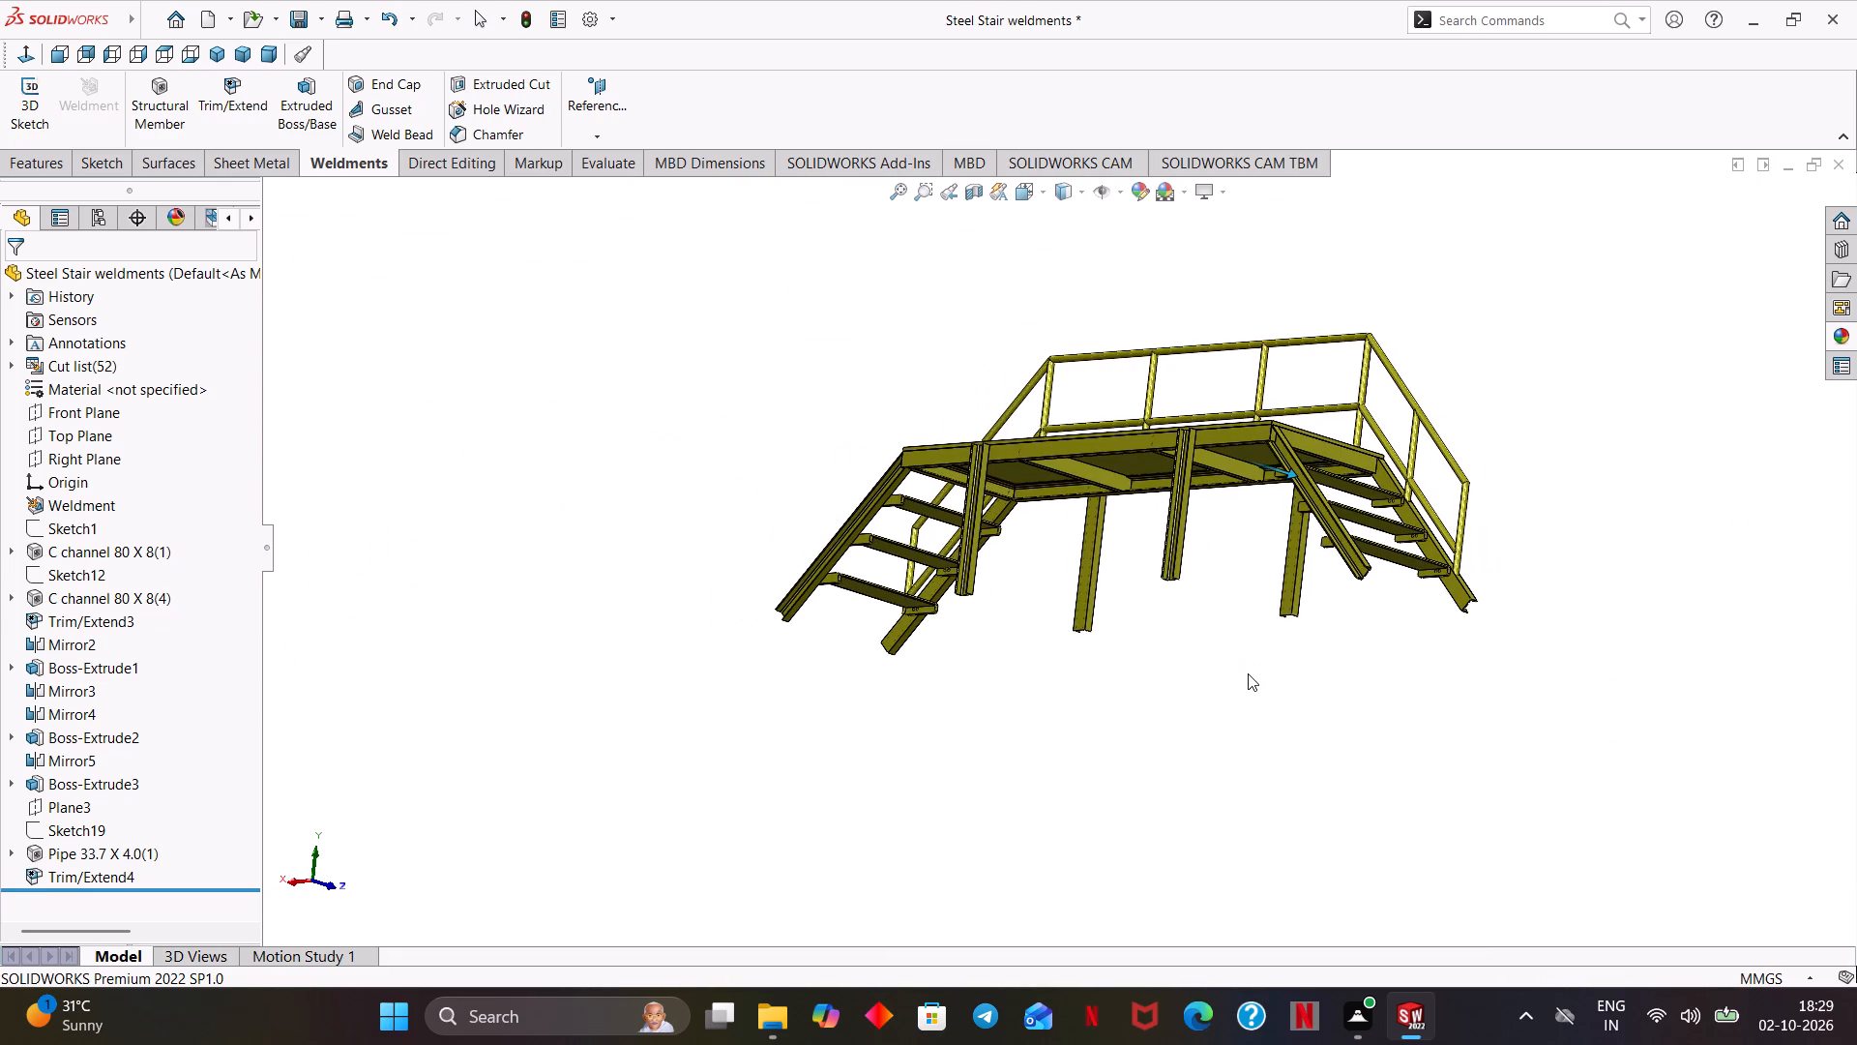
key(ctrl+7)
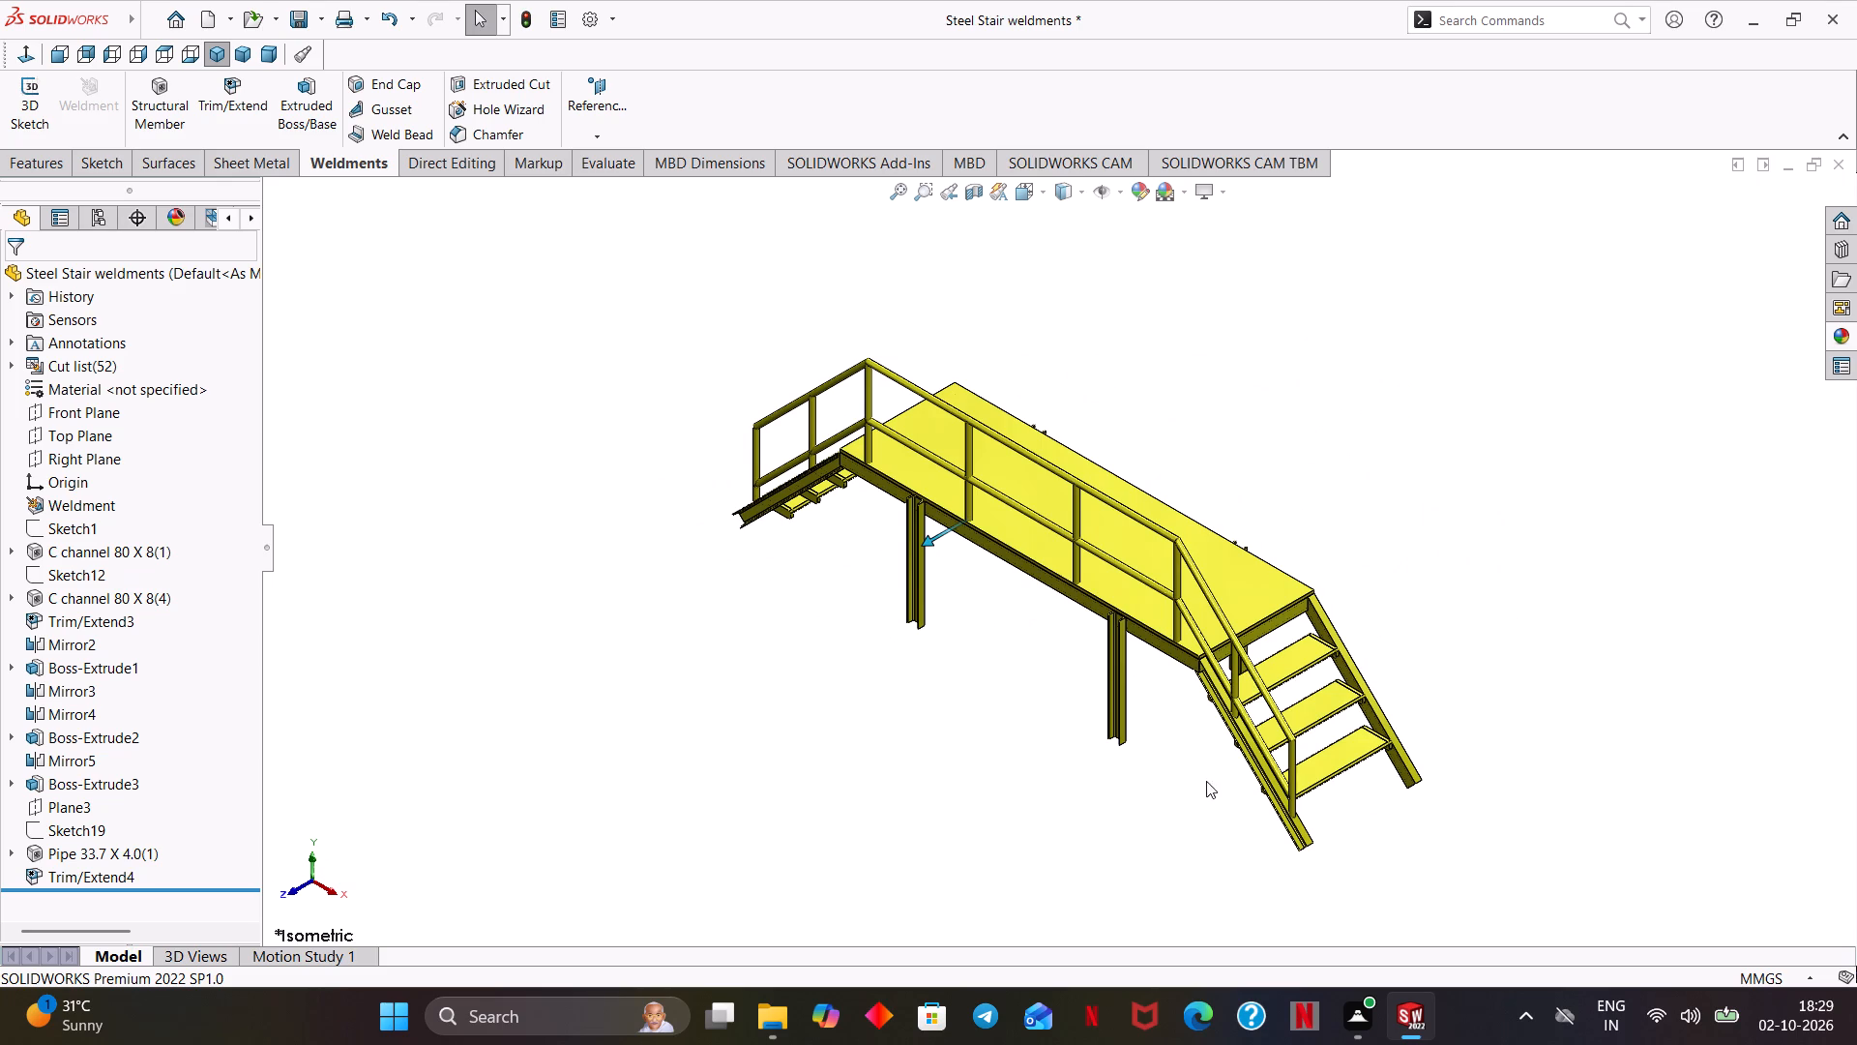
middle_drag(1214, 772, 1349, 744)
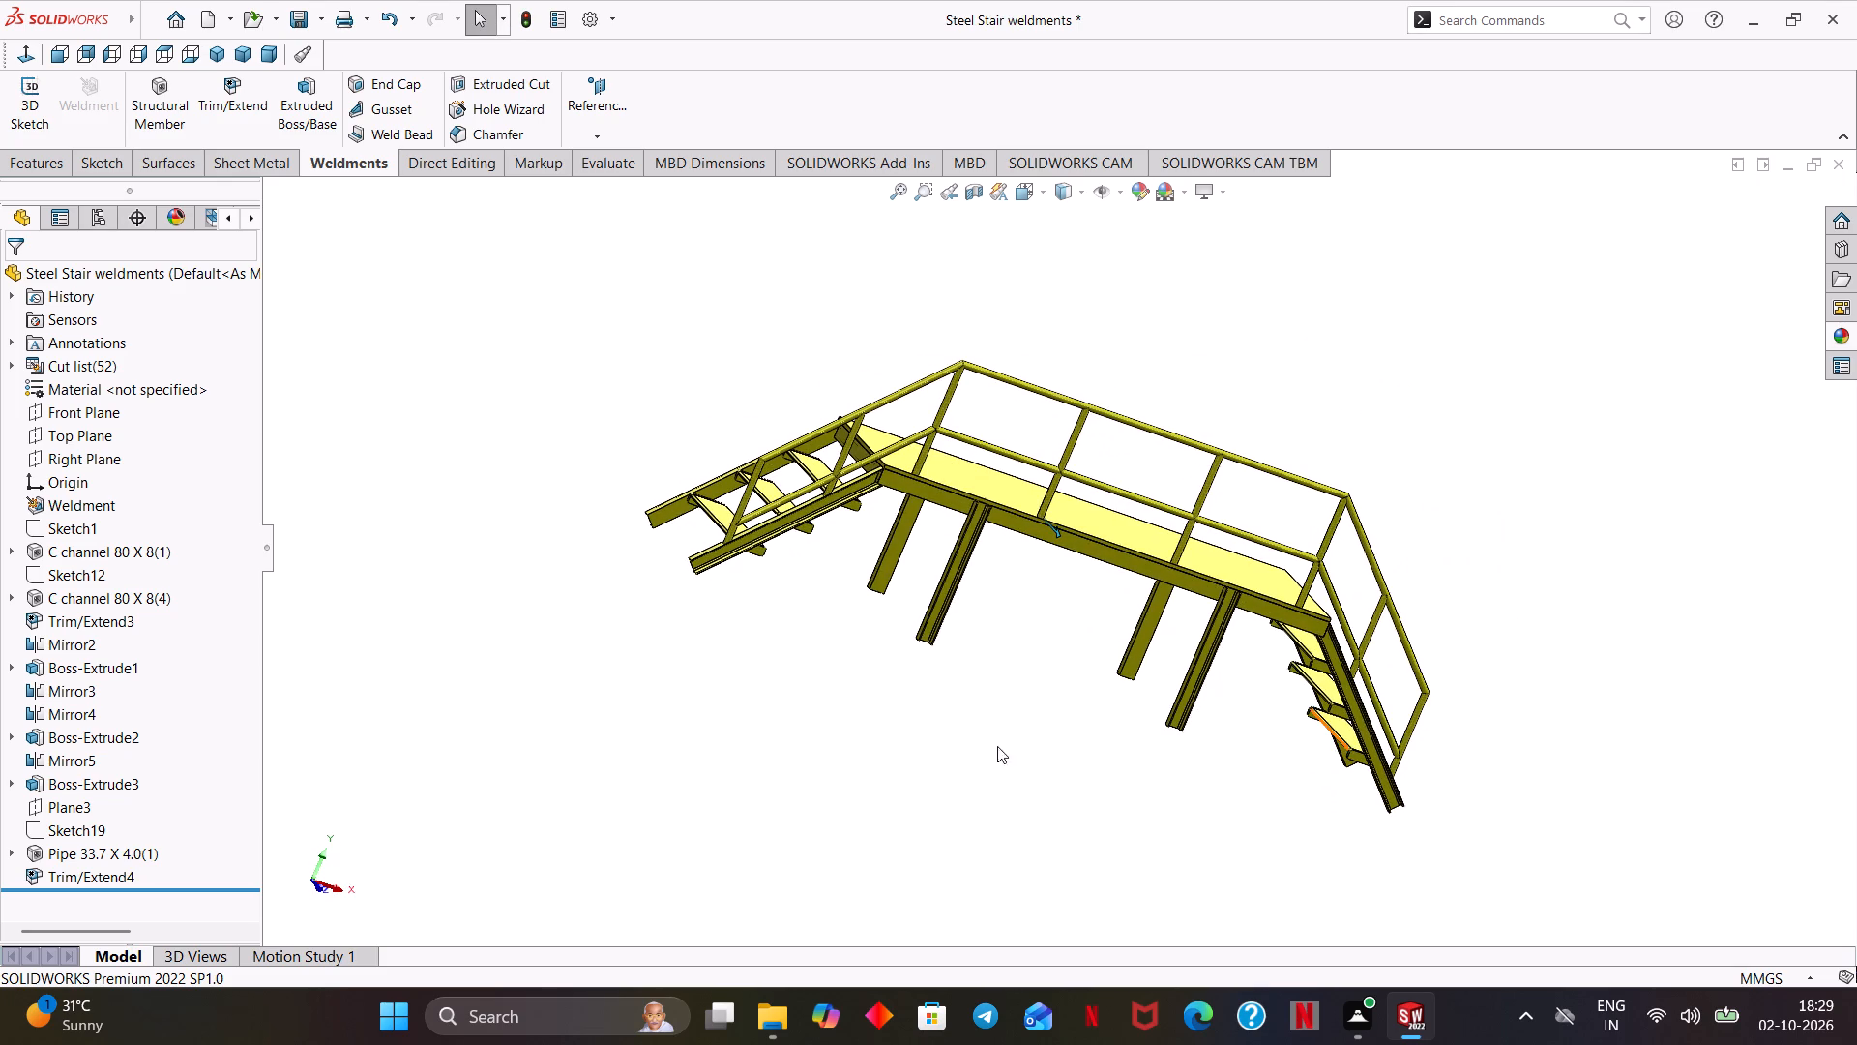
middle_drag(722, 625, 754, 781)
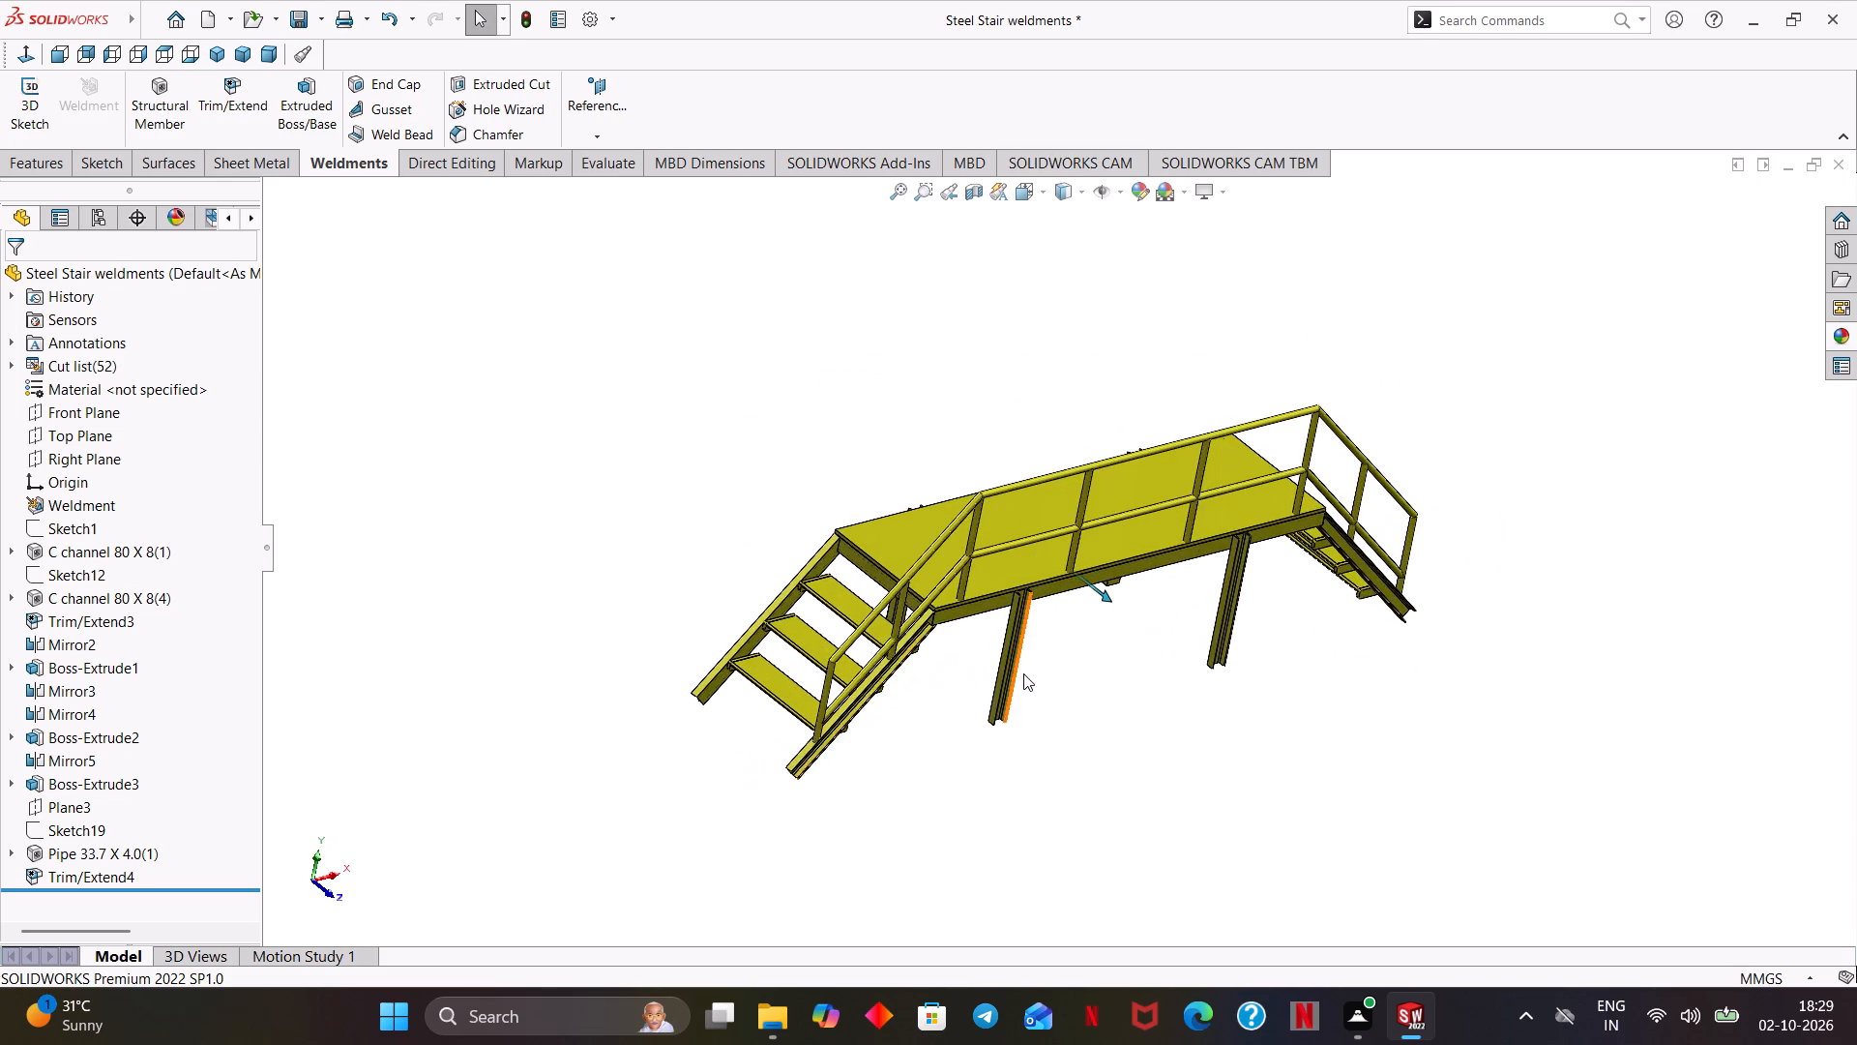
scroll(1023, 673, down, 3)
key(Escape)
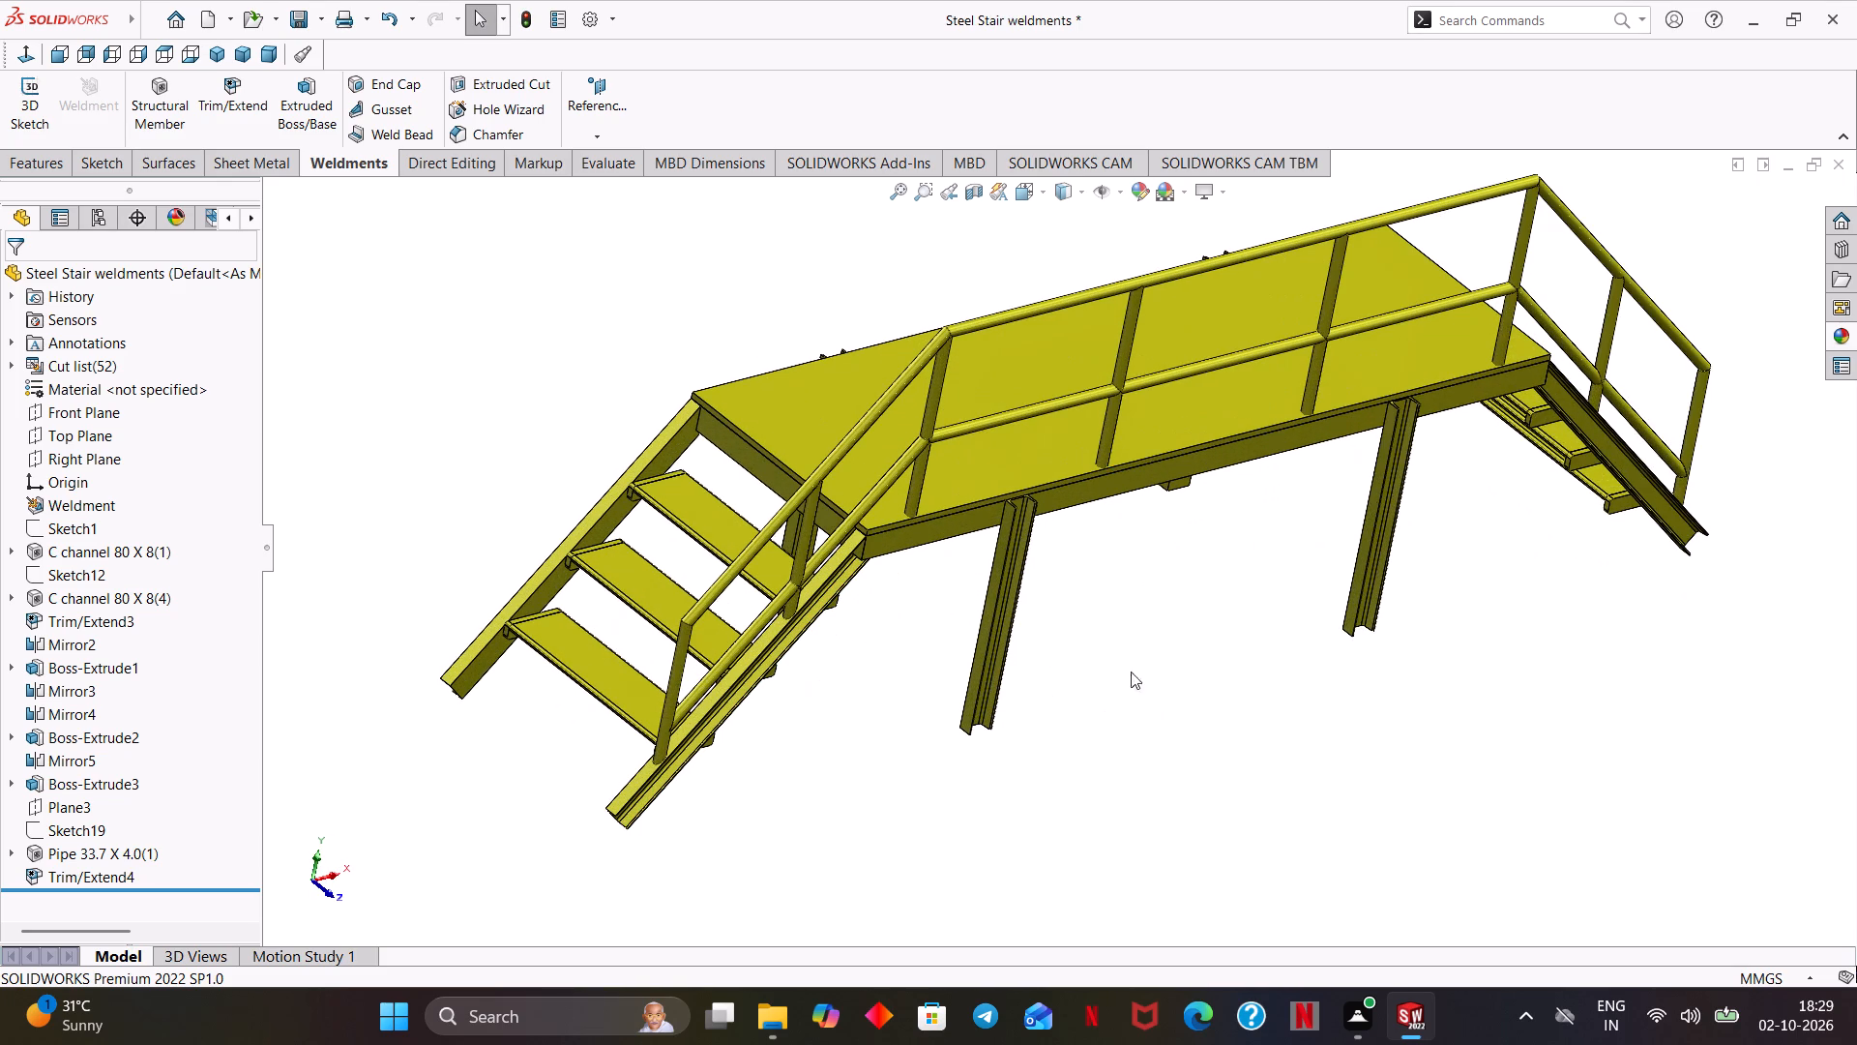
scroll(1170, 583, up, 1)
ctrl+middle_drag(1210, 626, 1184, 715)
middle_drag(1243, 715, 1243, 748)
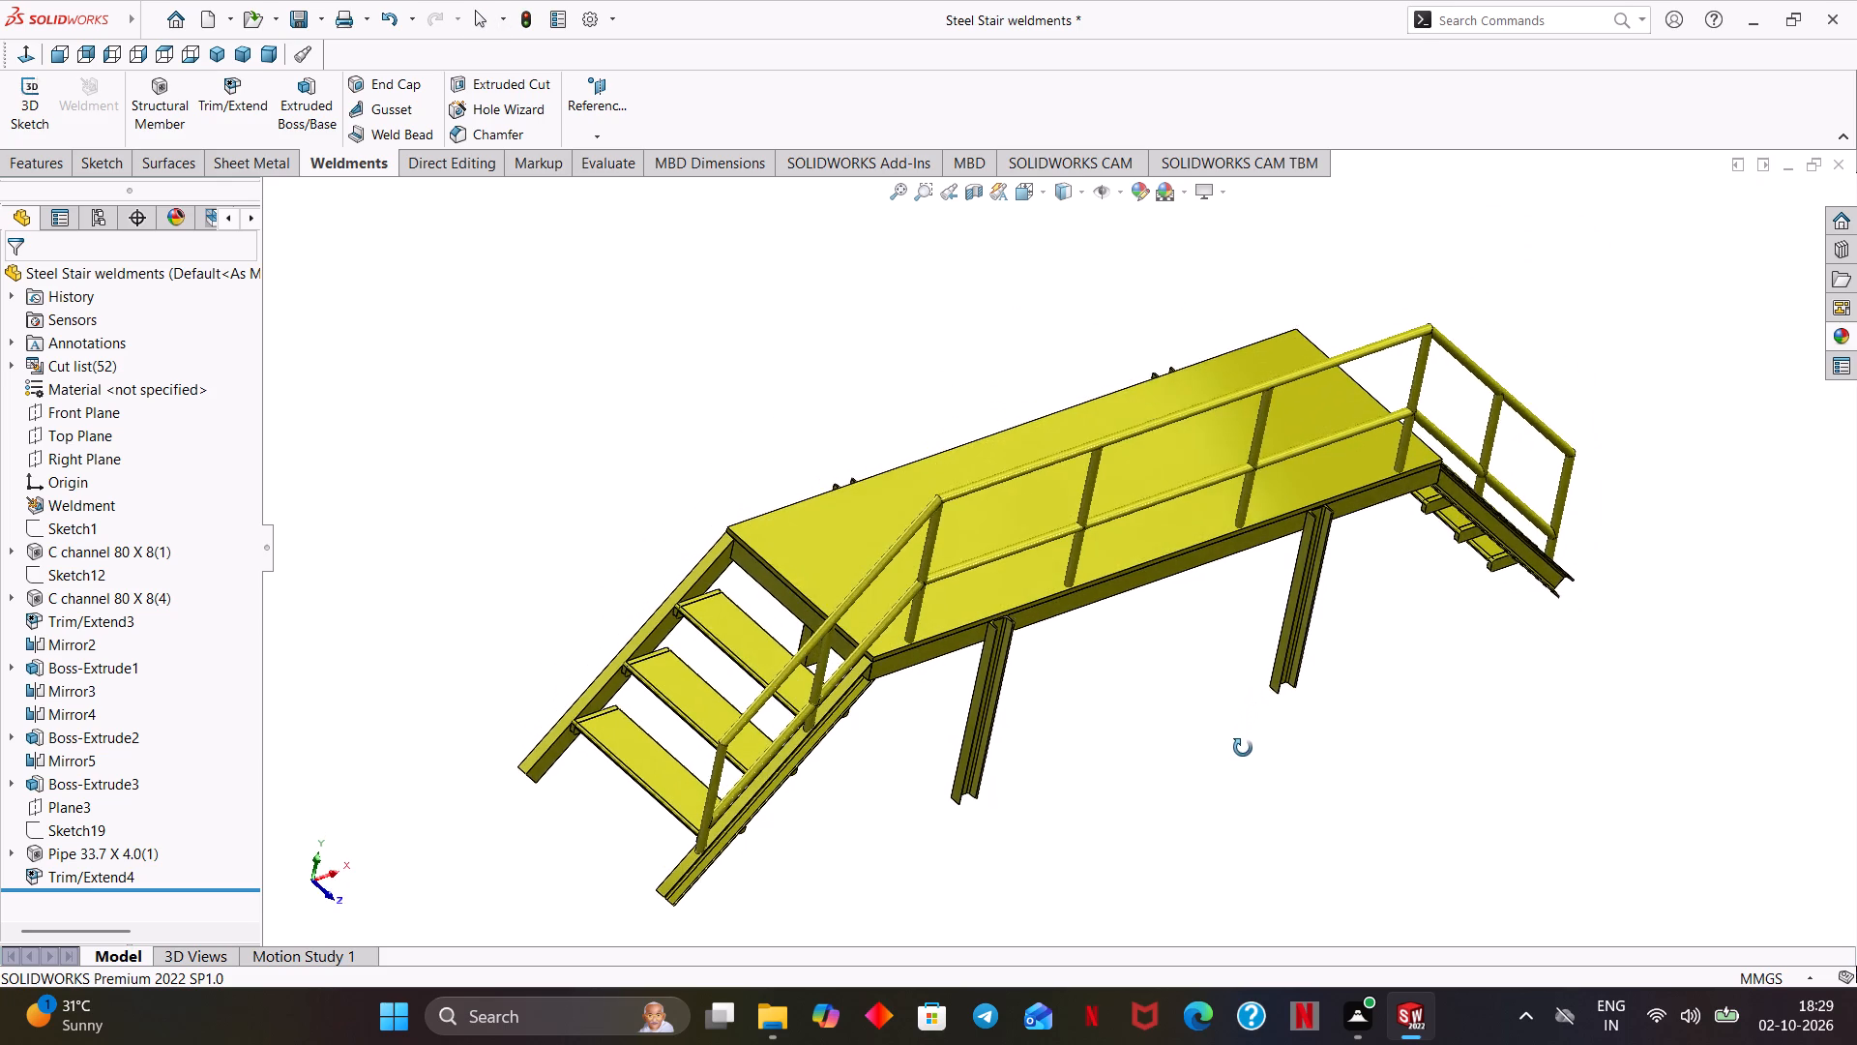
middle_drag(1243, 748, 1230, 713)
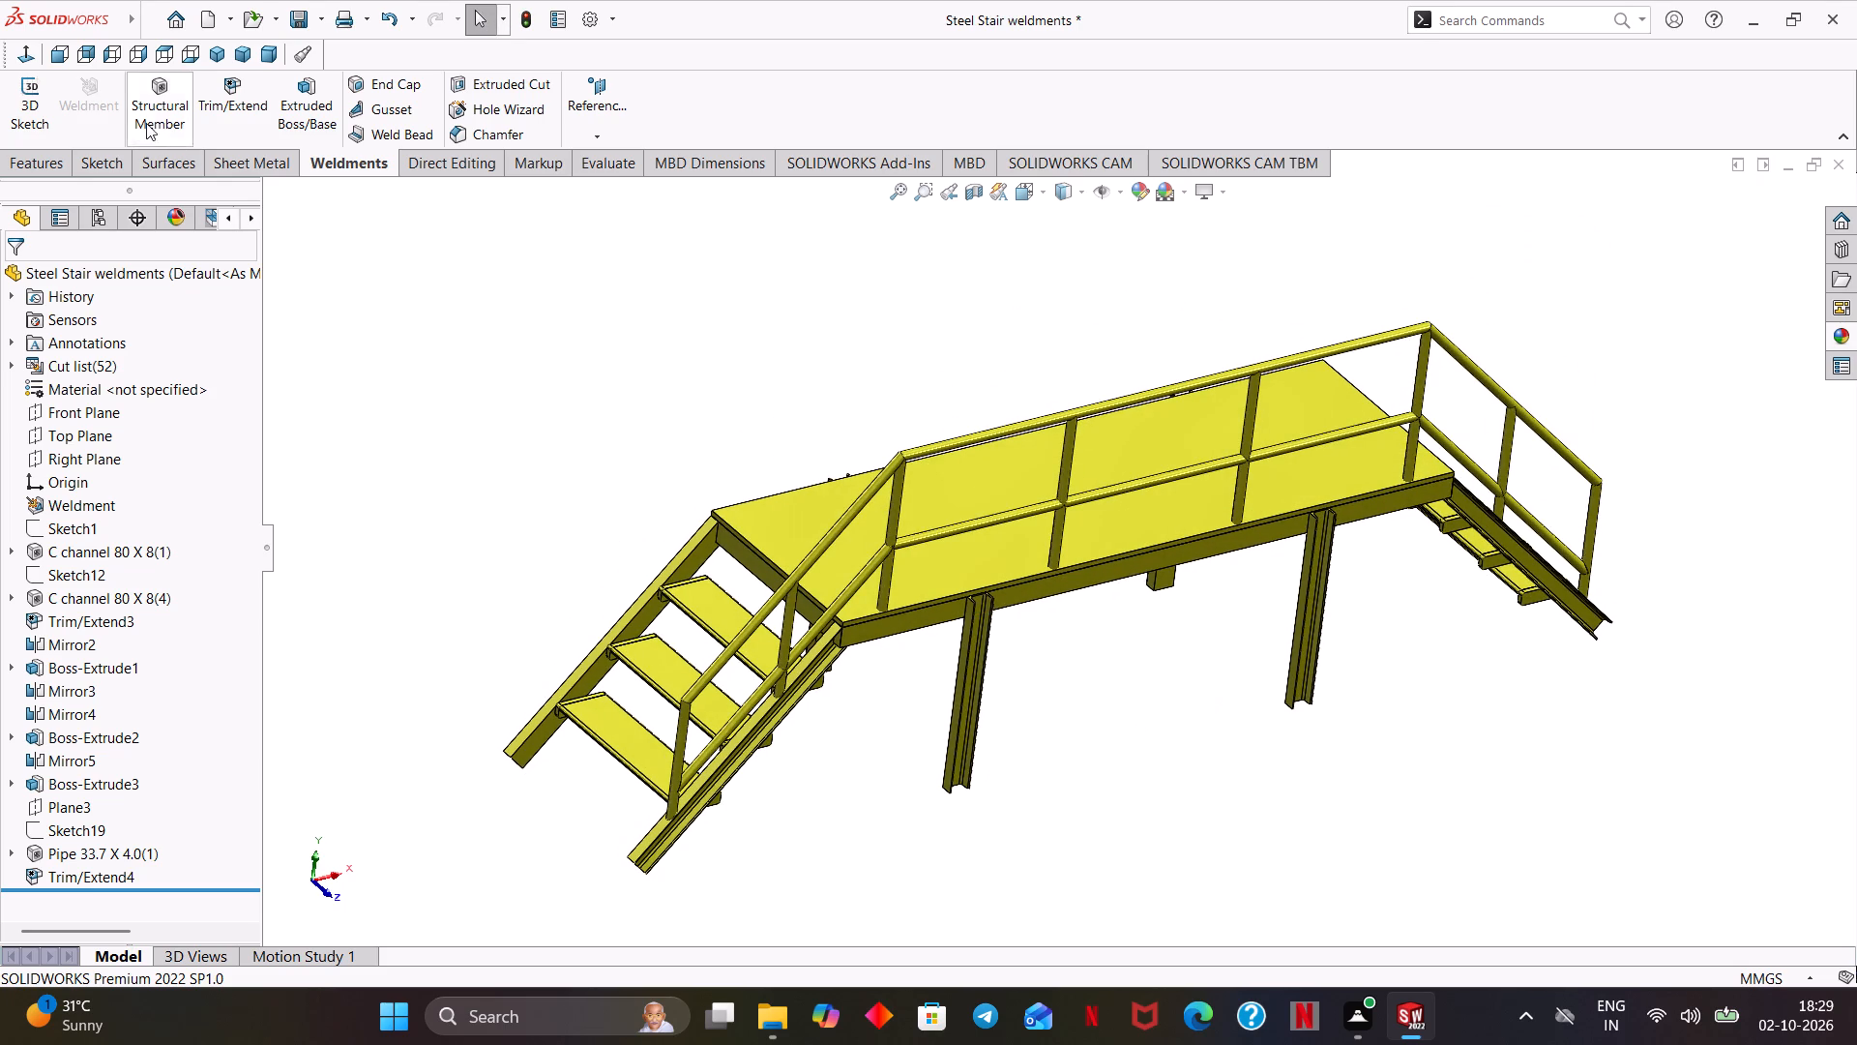
Start a Mirror feature with the Front Plane as the mirror plane.
click(27, 164)
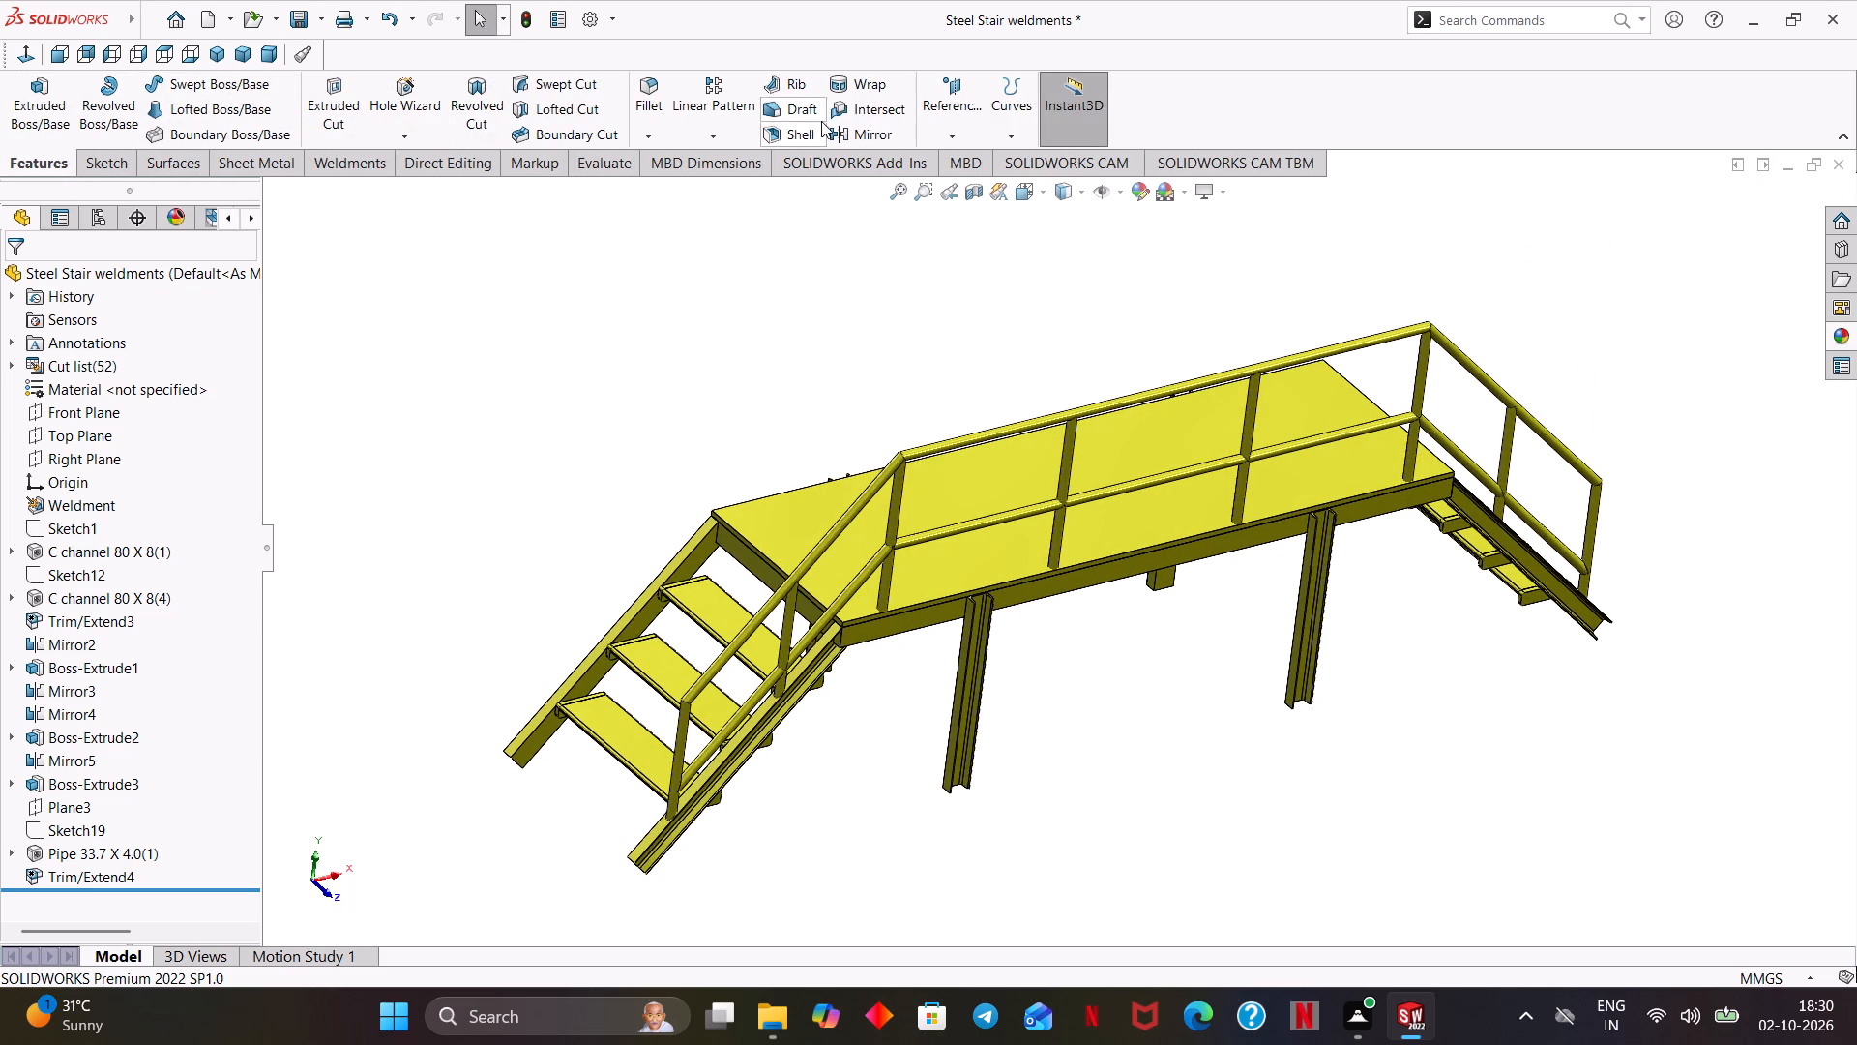
click(860, 135)
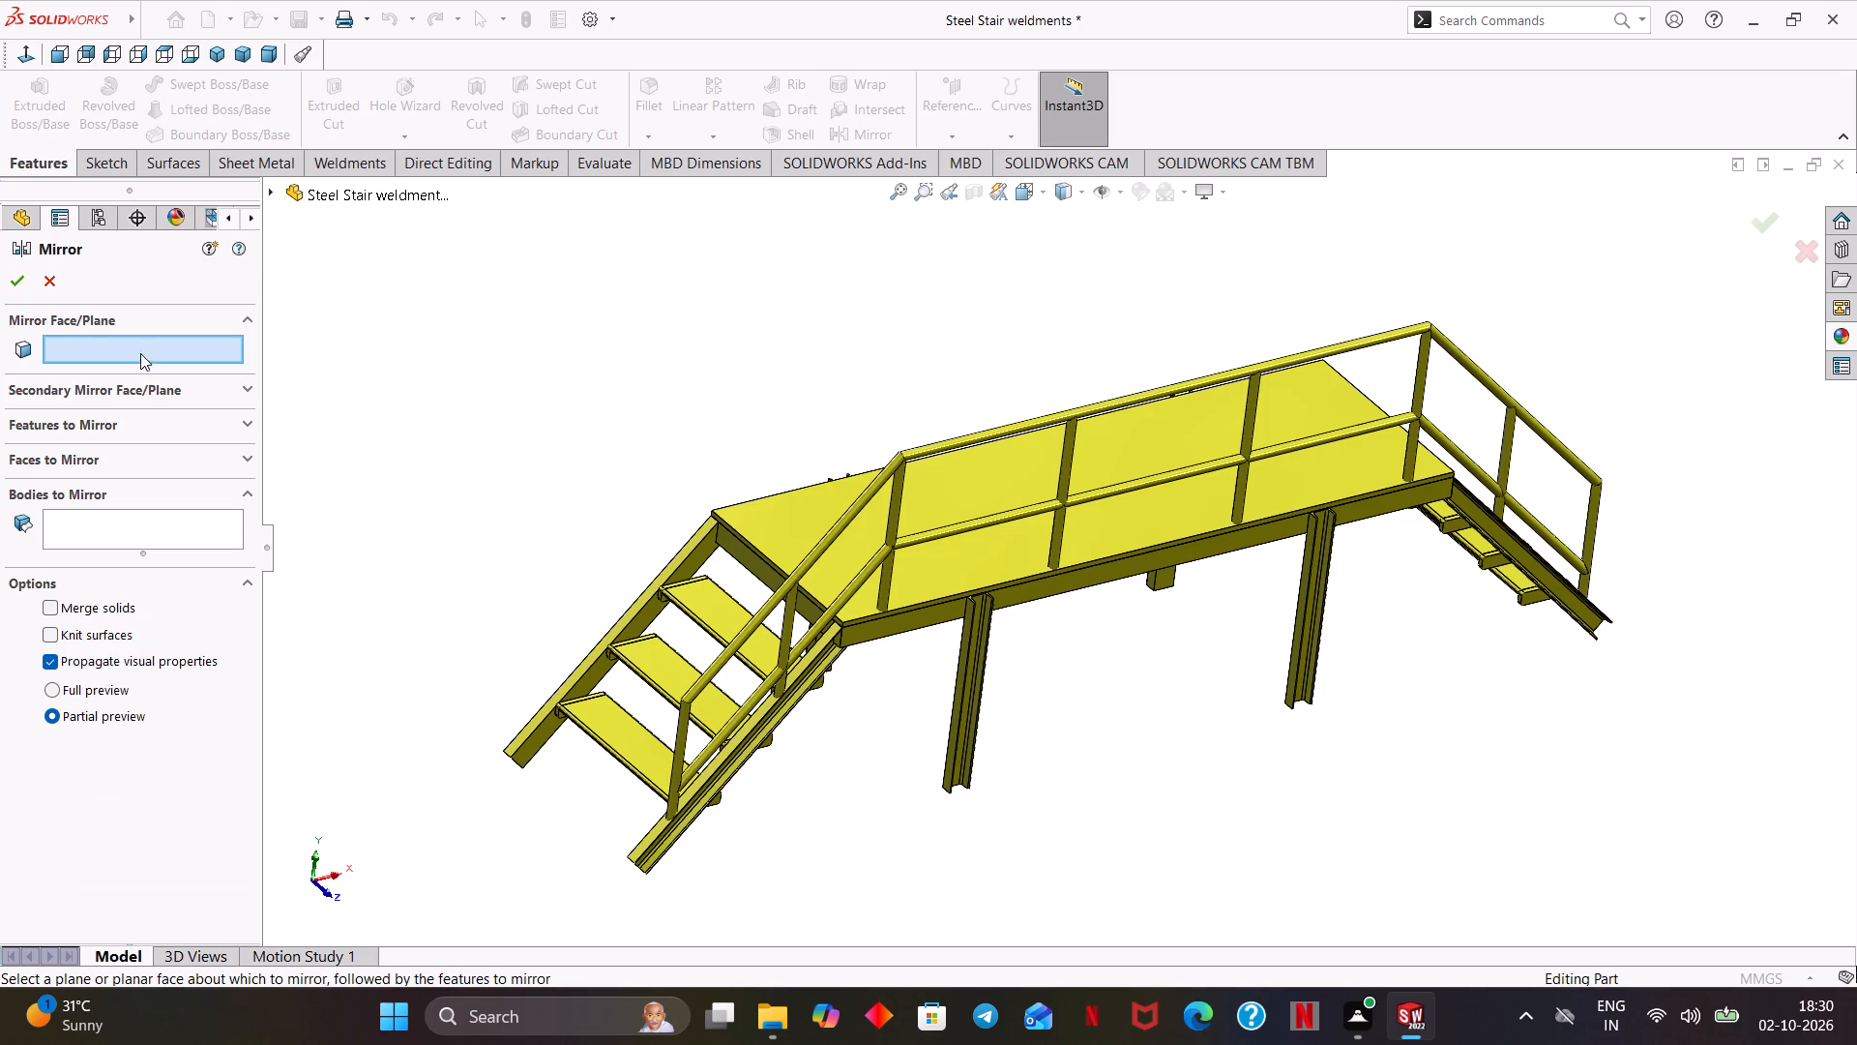
click(269, 196)
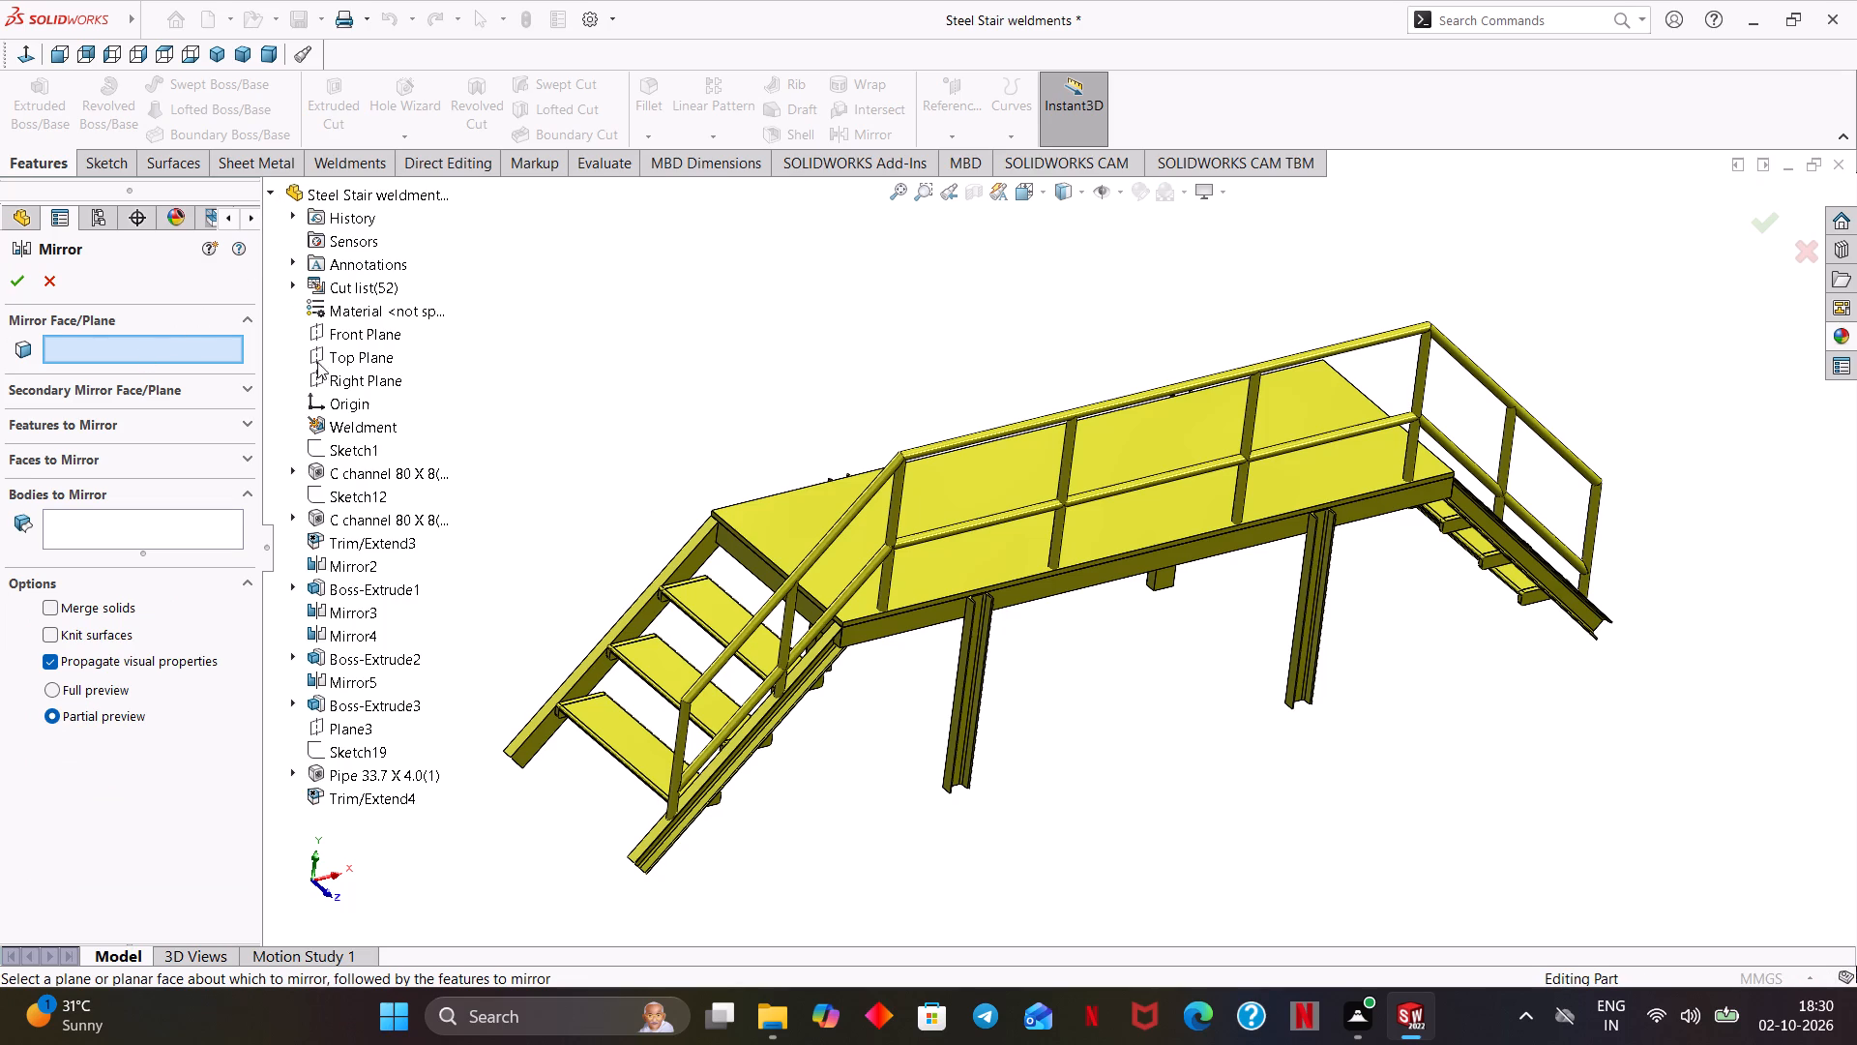
click(344, 337)
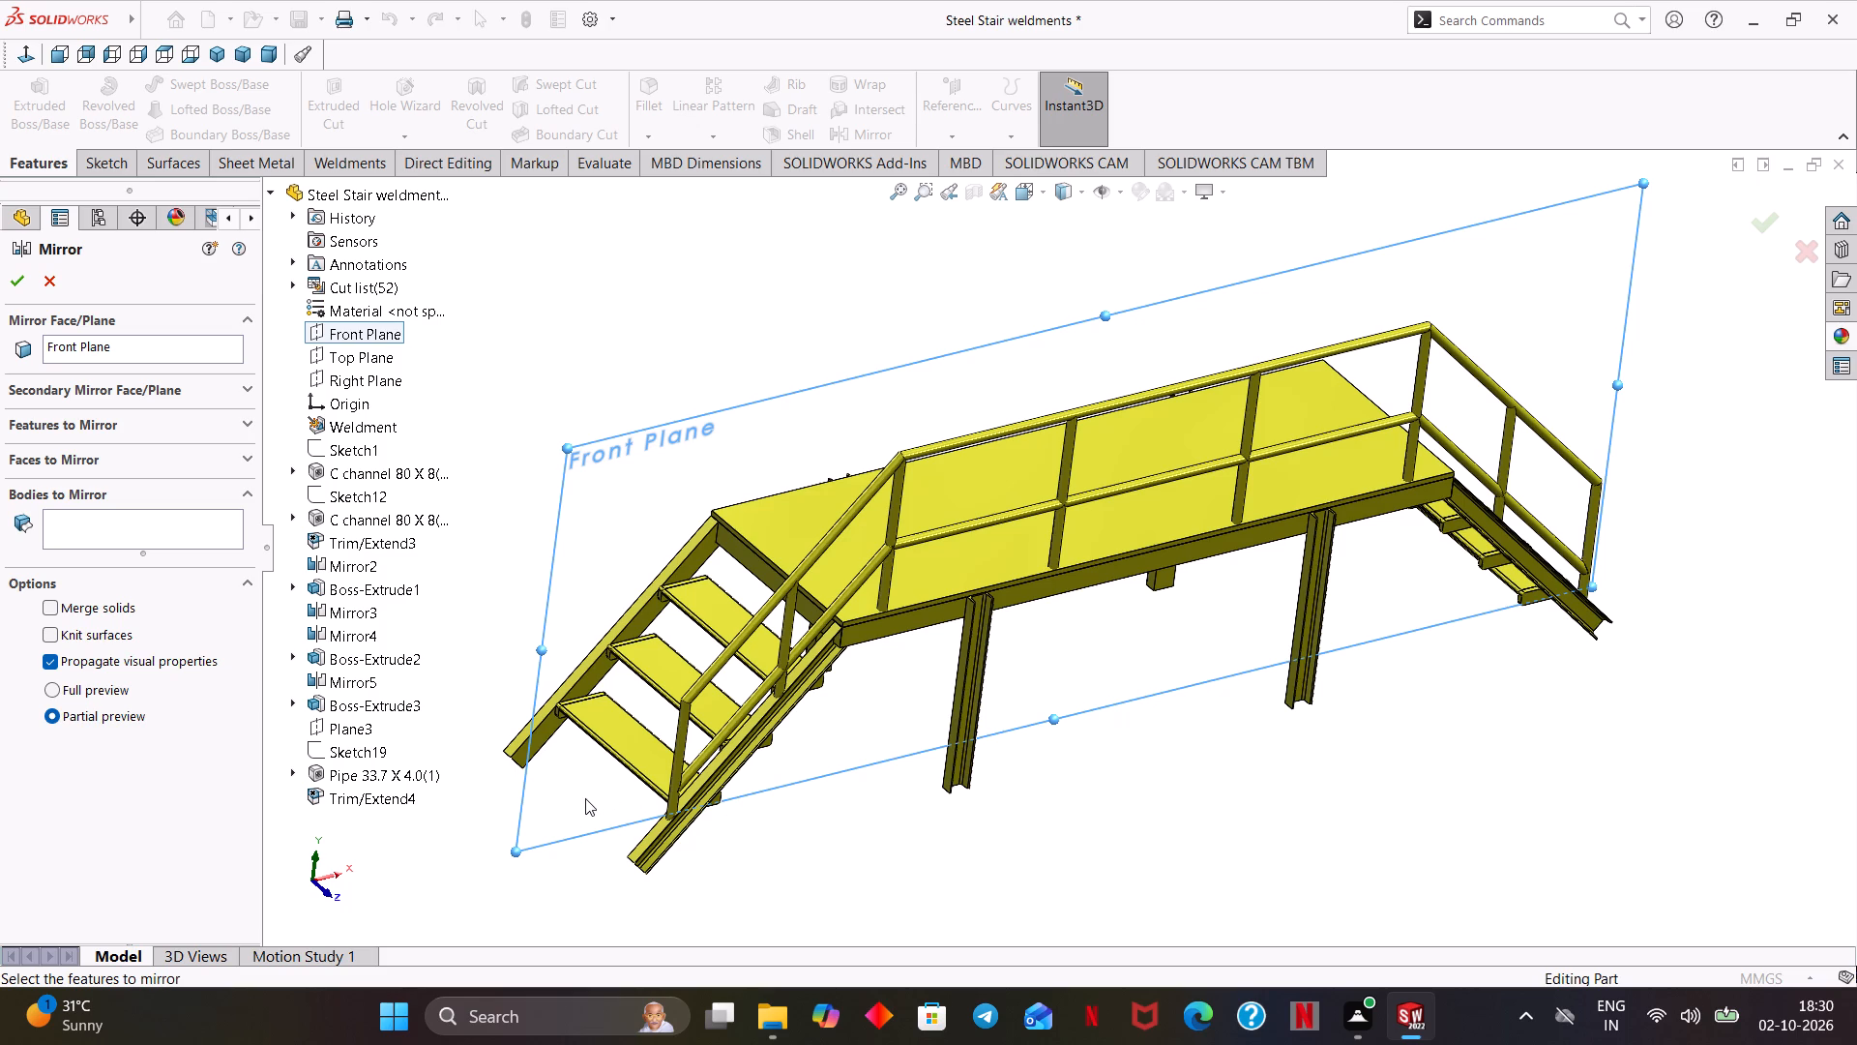
Add the first stair's railing to the bodies to mirror: end post, both sloped rails, intermediate post pieces and the platform corner post pieces.
middle_drag(770, 787, 846, 799)
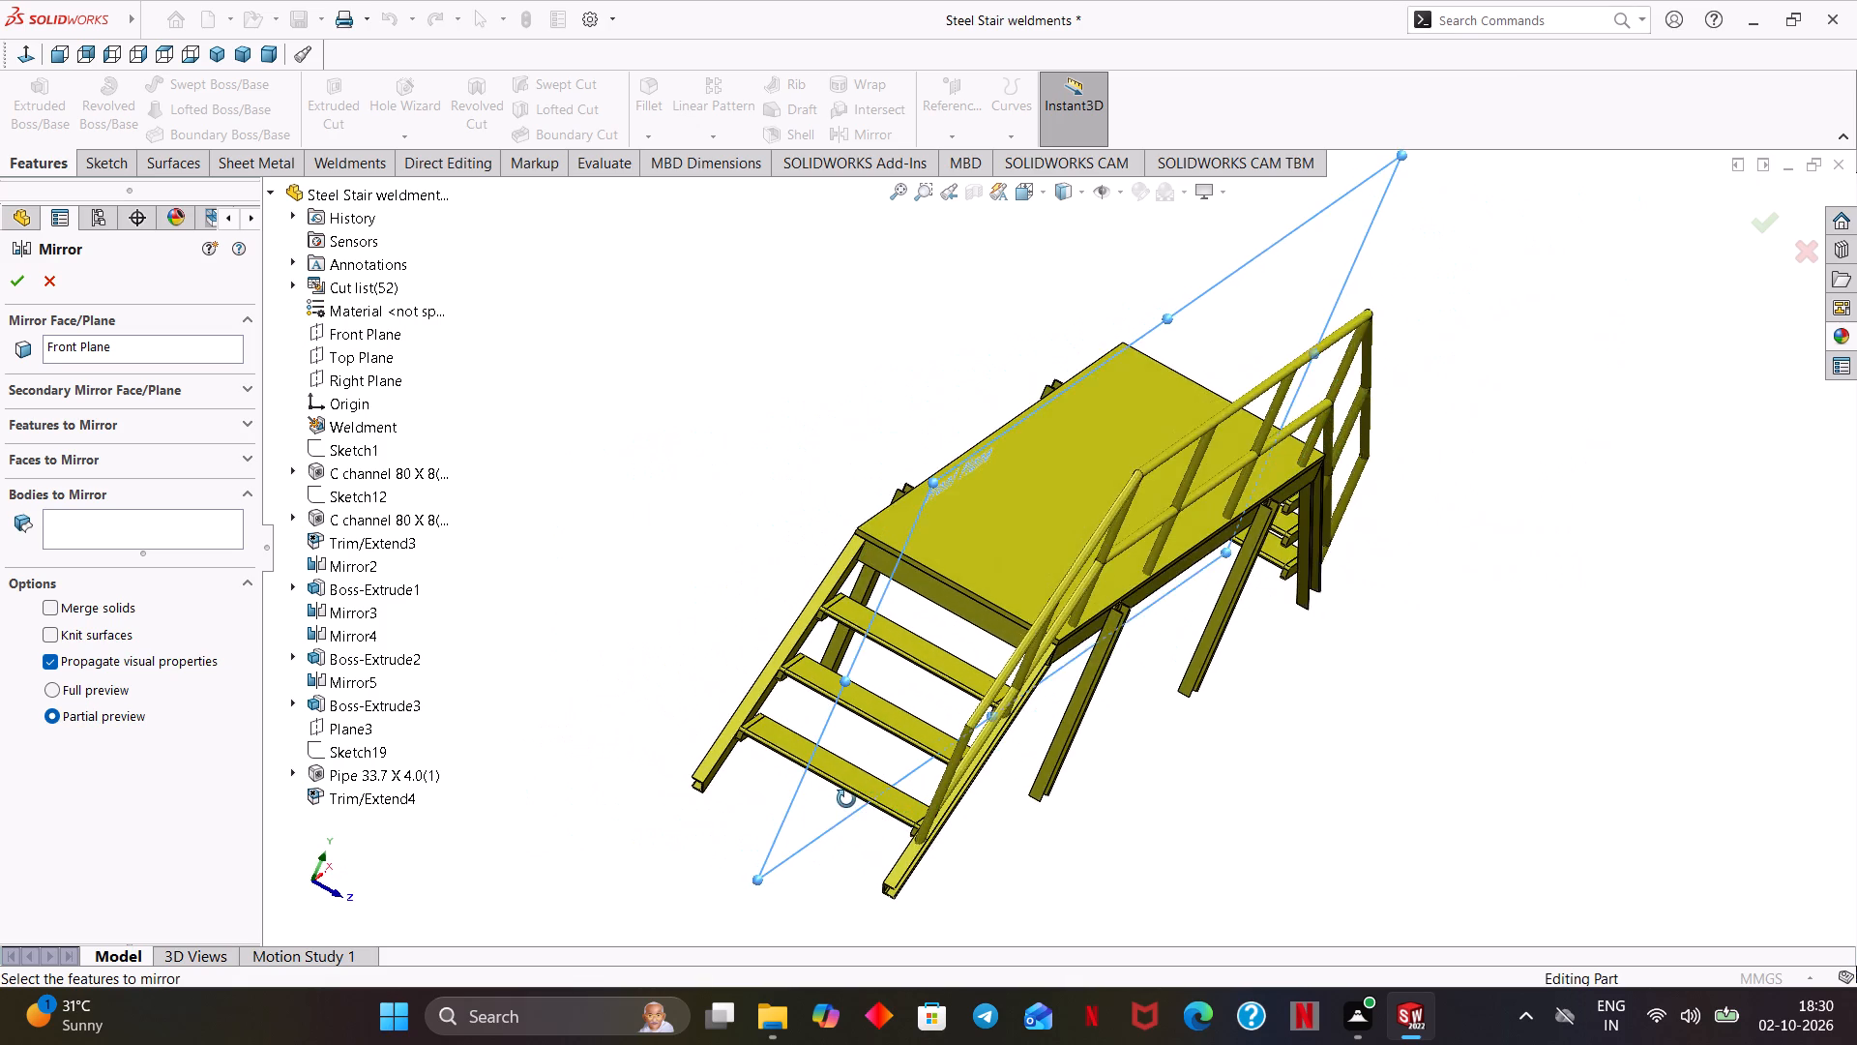
middle_drag(846, 799, 848, 801)
middle_drag(1032, 826, 975, 768)
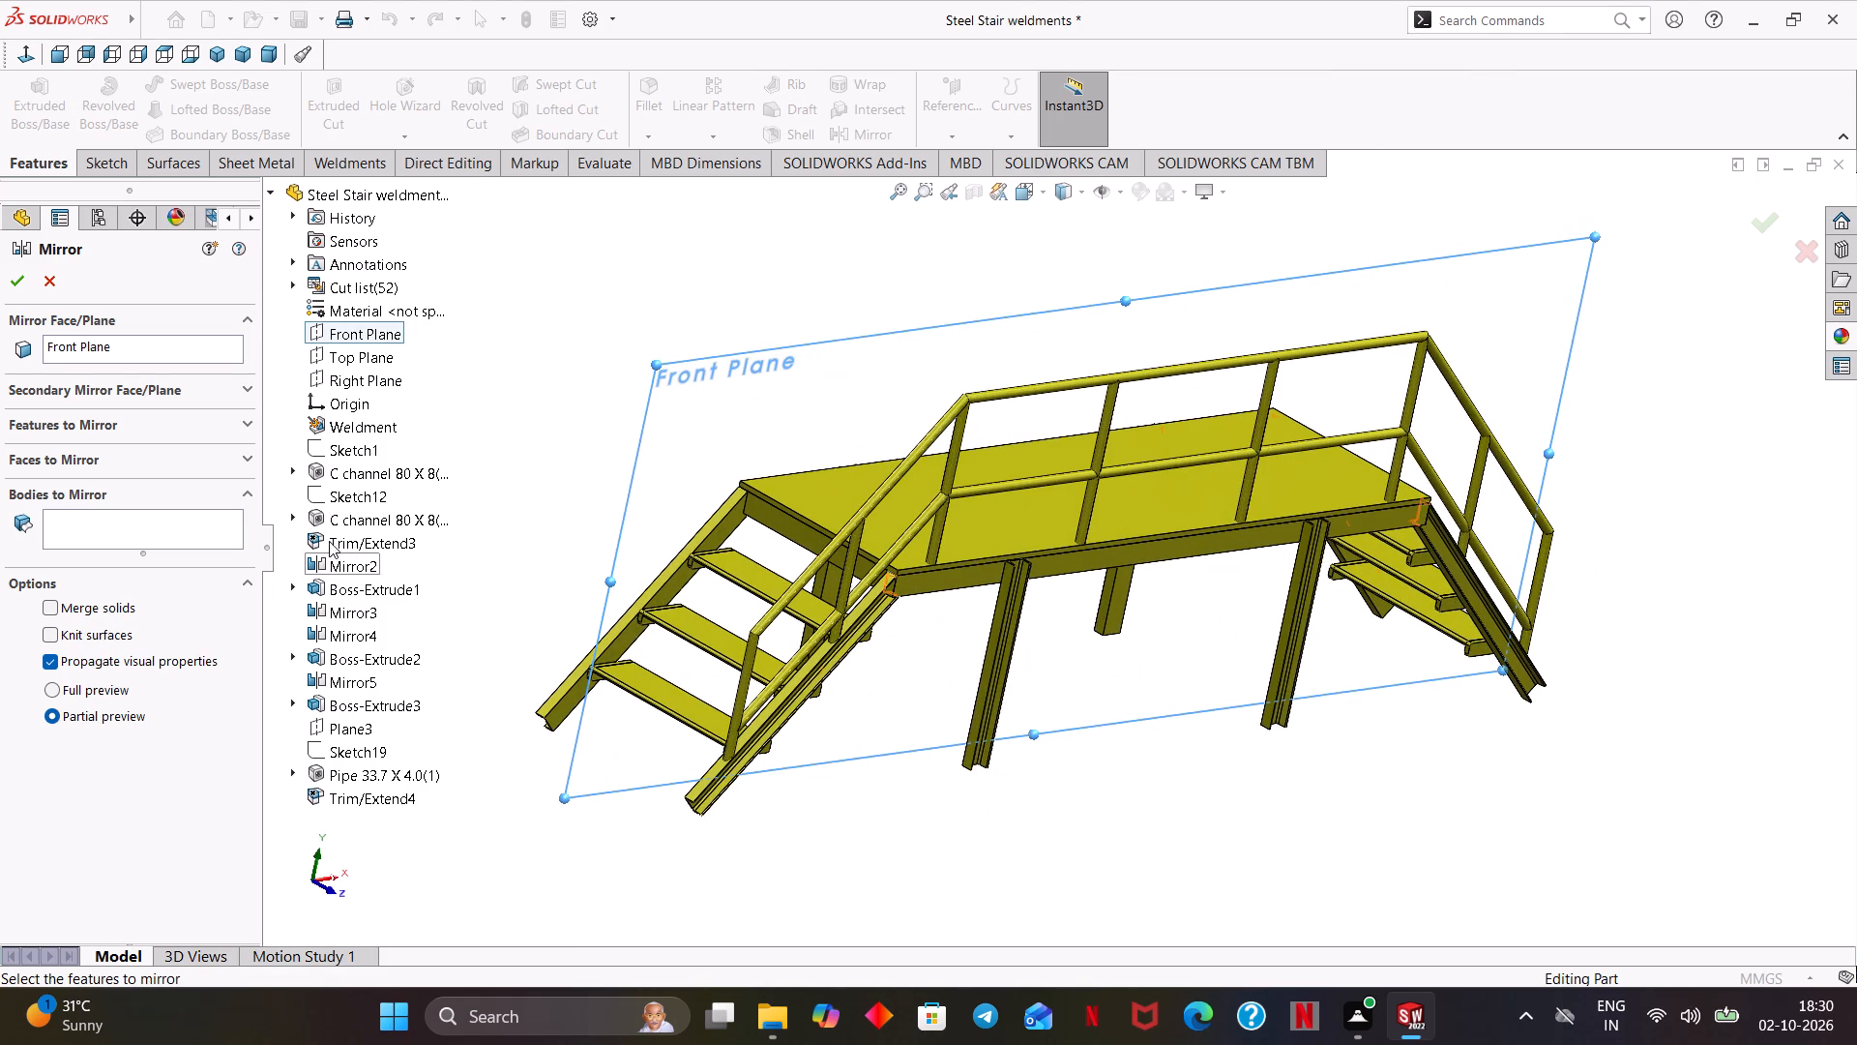
click(179, 515)
scroll(700, 745, down, 3)
middle_drag(958, 705, 918, 705)
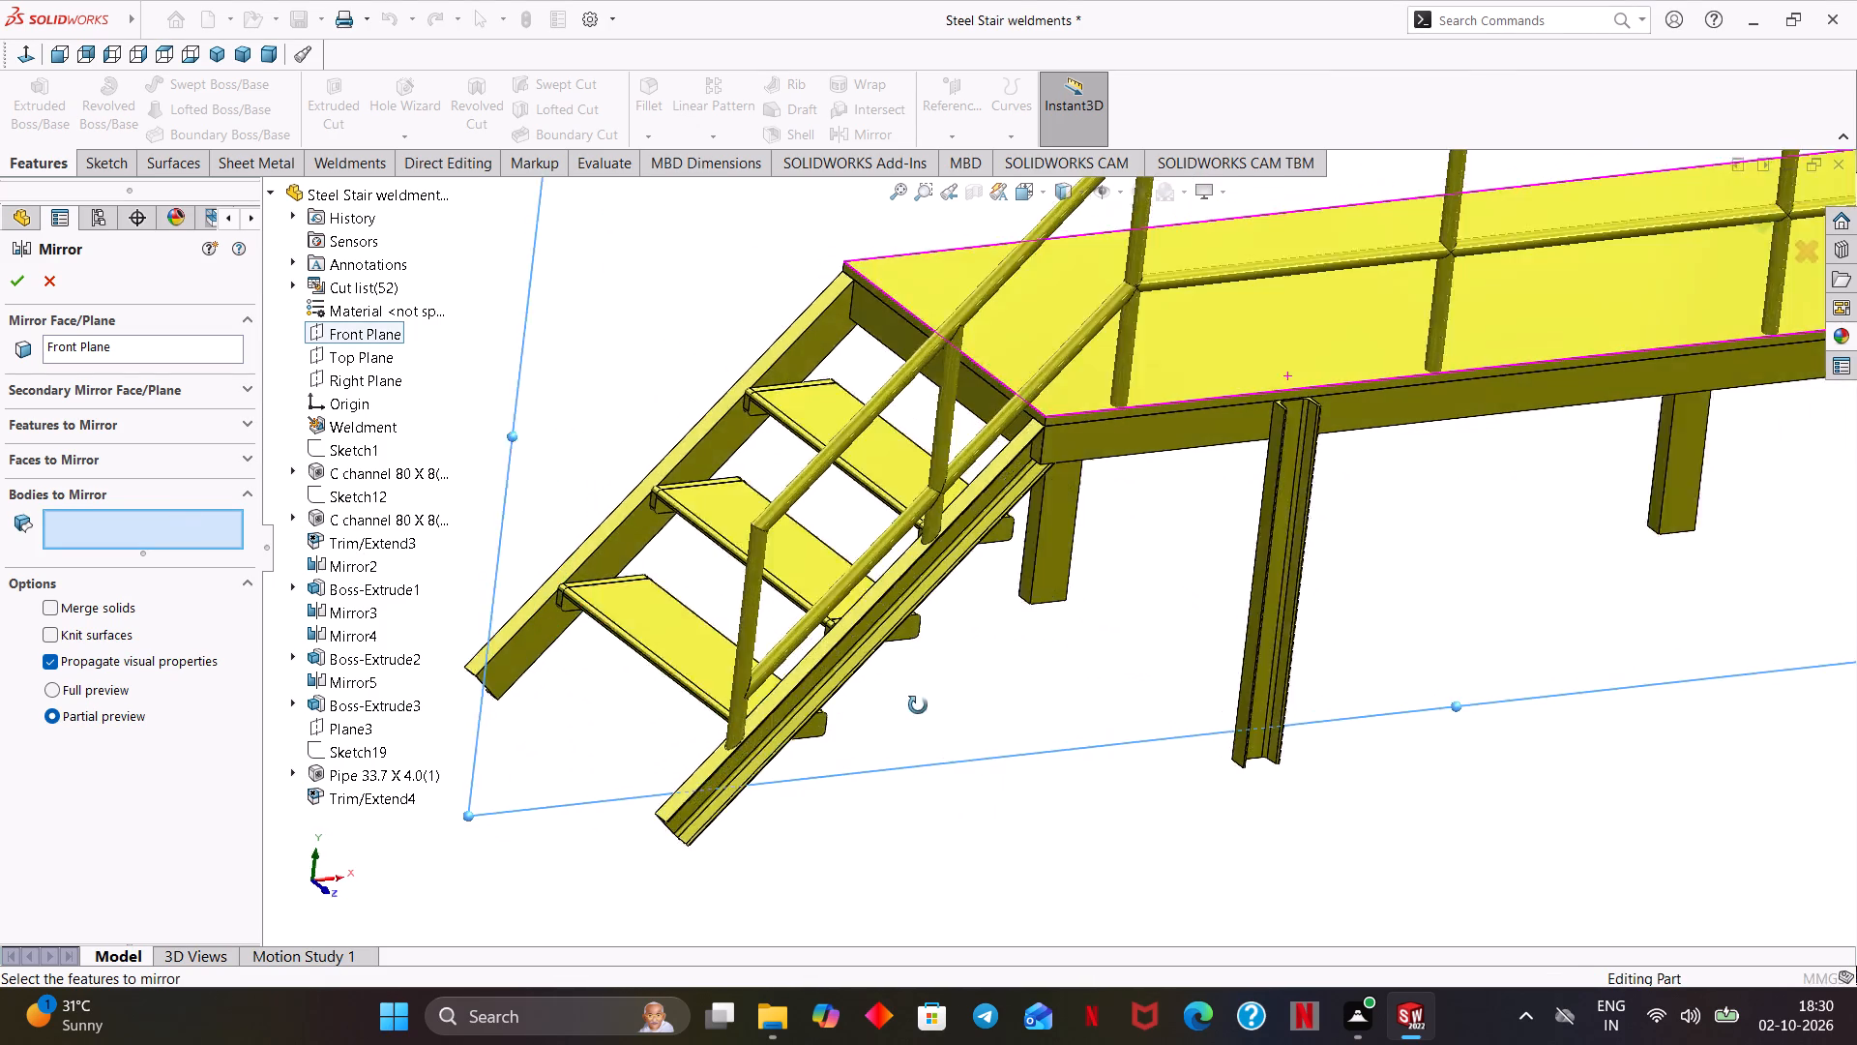
middle_drag(918, 705, 898, 714)
click(700, 622)
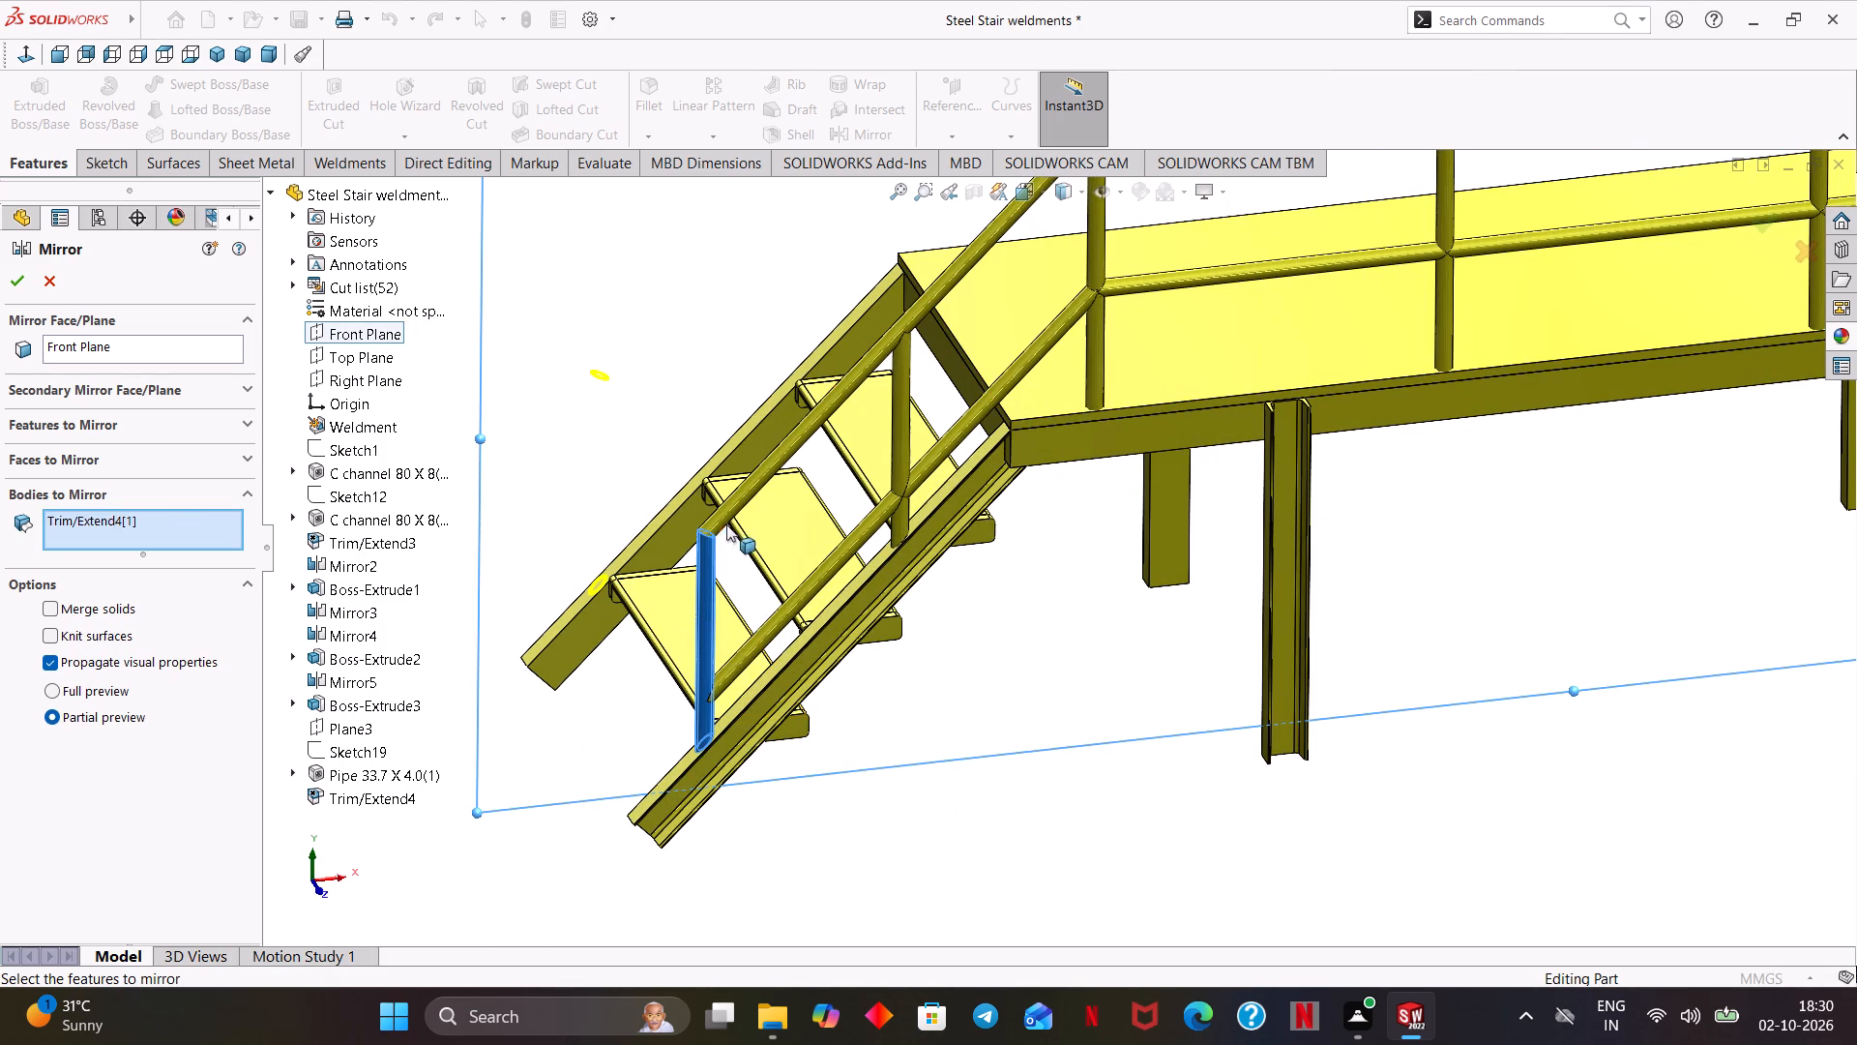
click(739, 498)
click(778, 618)
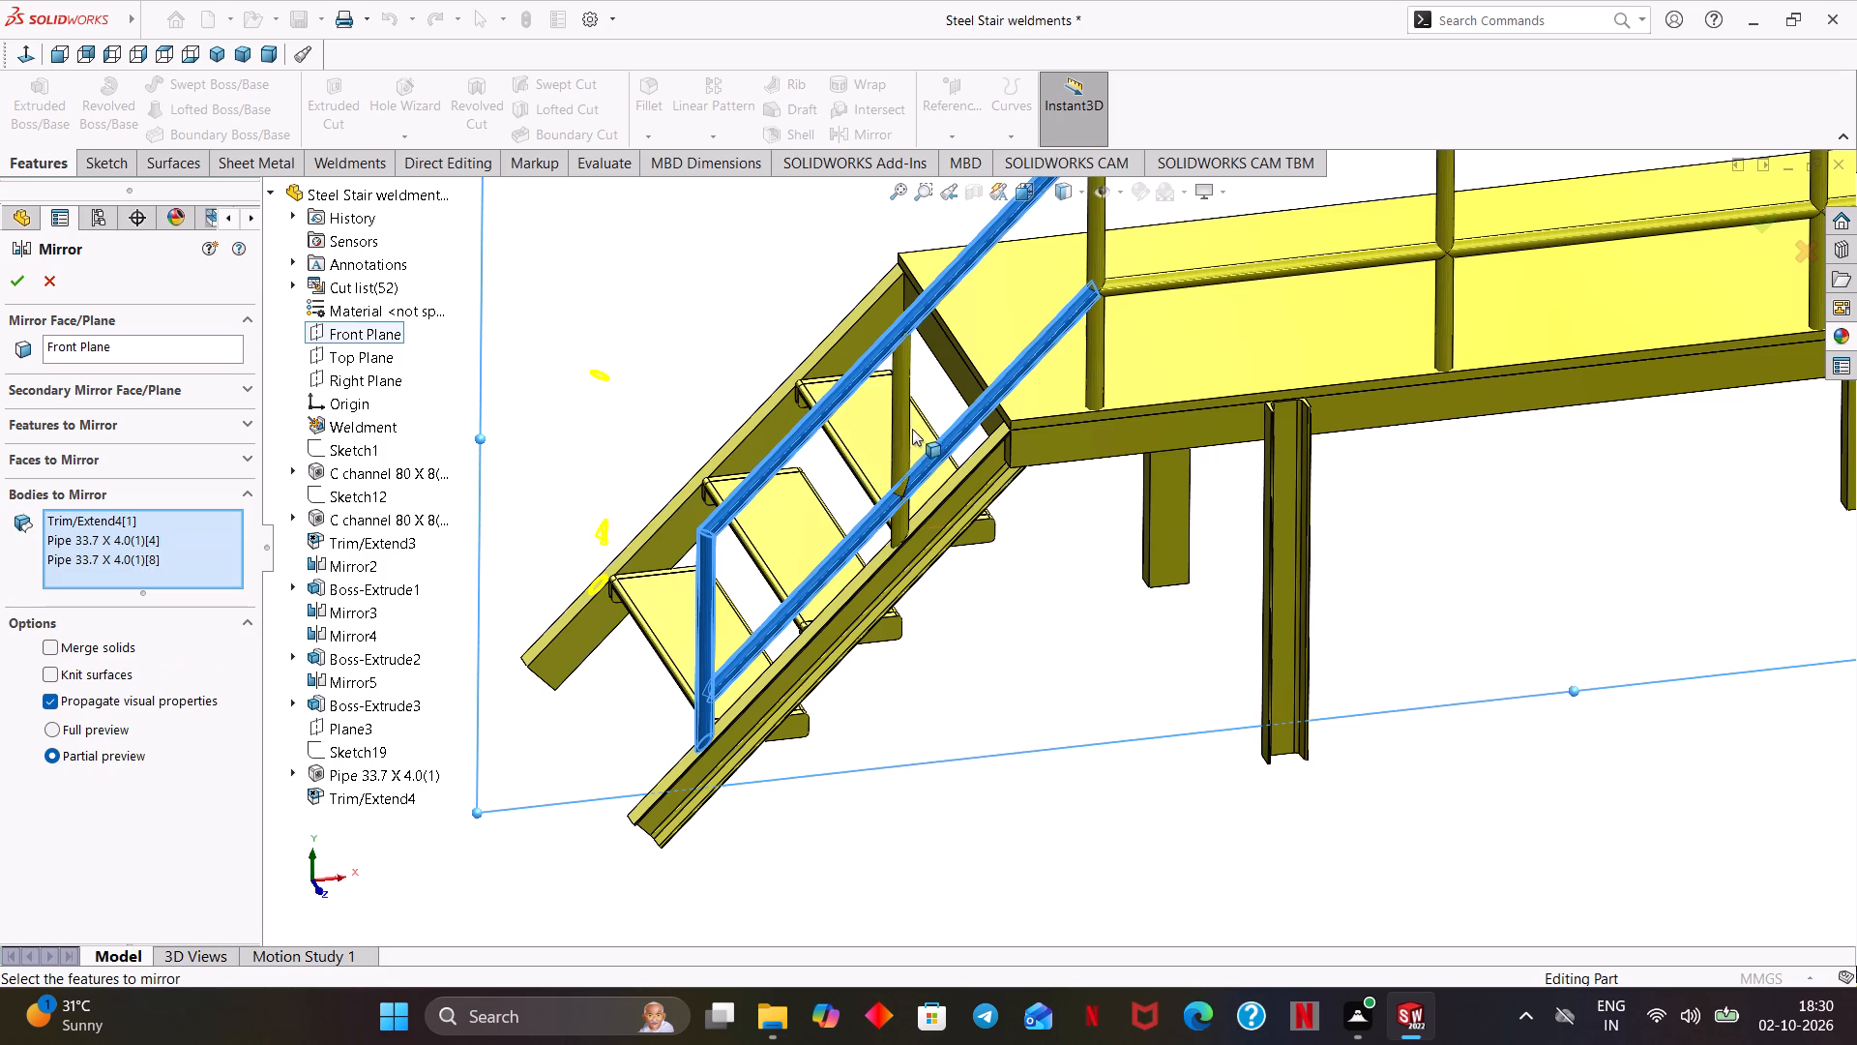
click(891, 430)
click(897, 532)
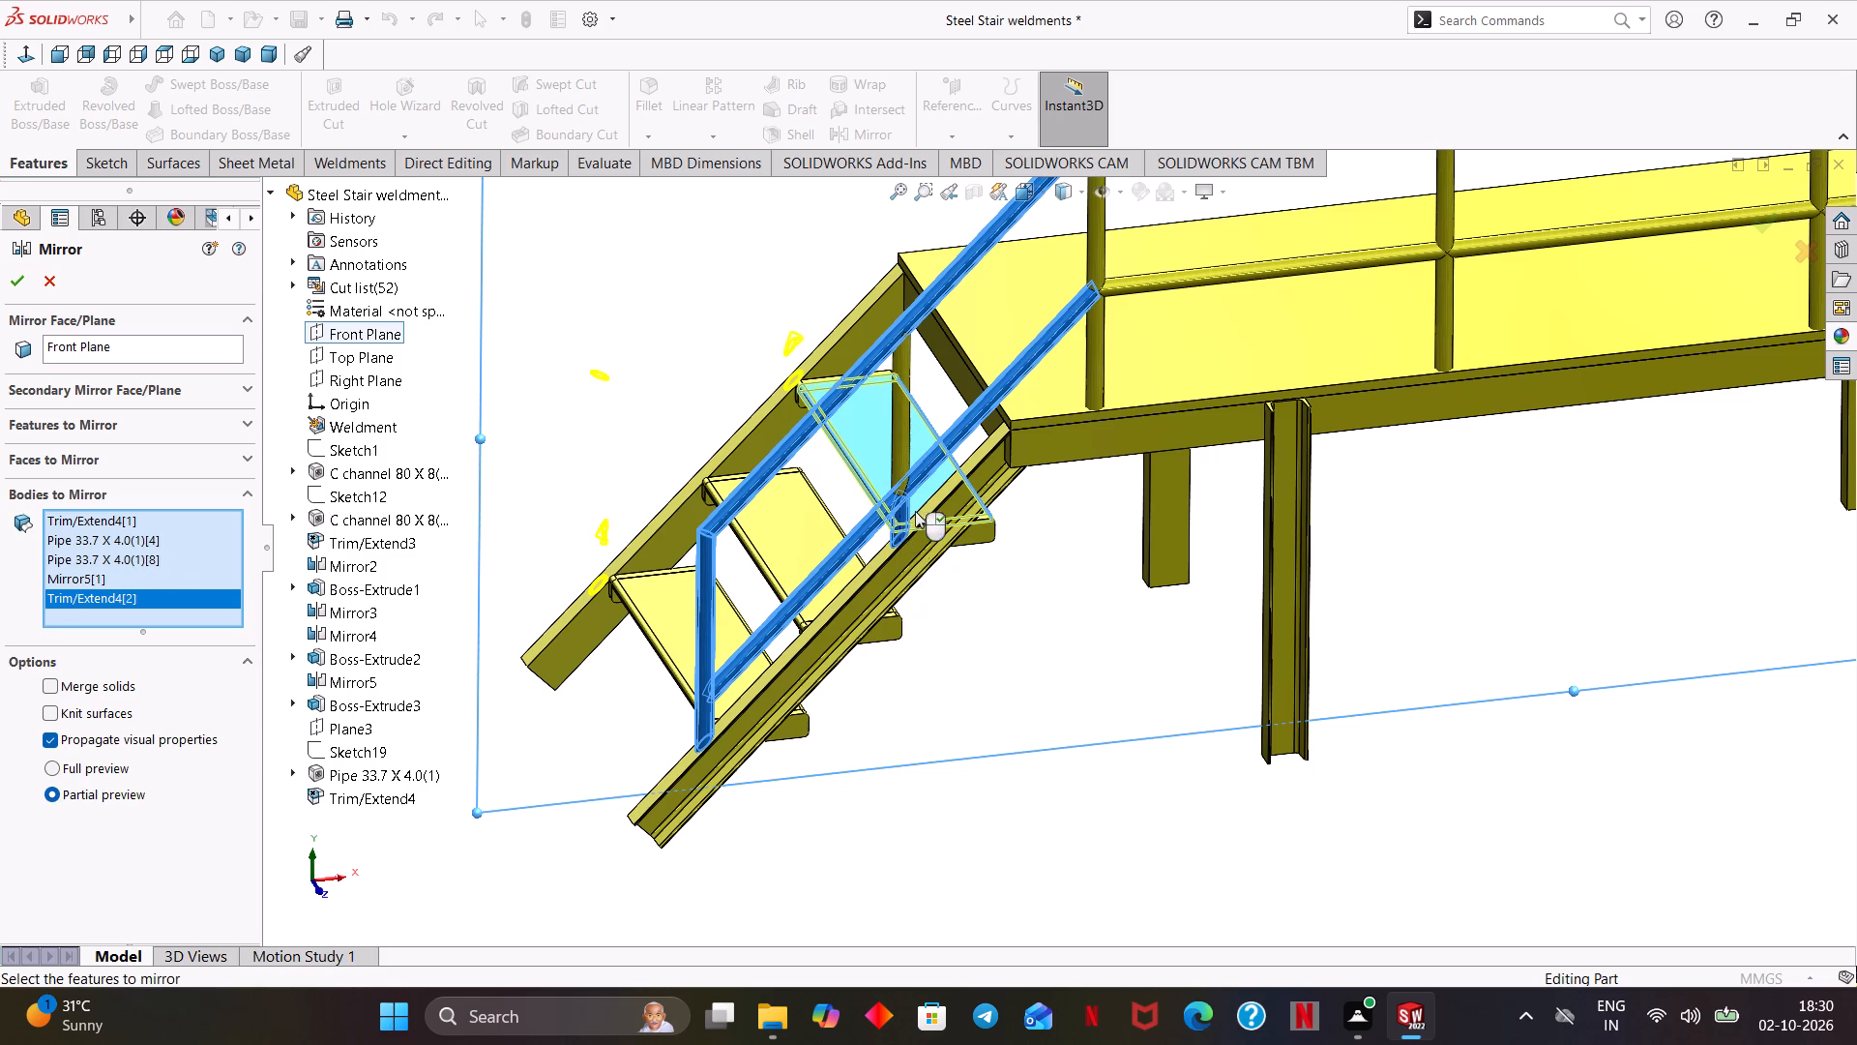
click(884, 424)
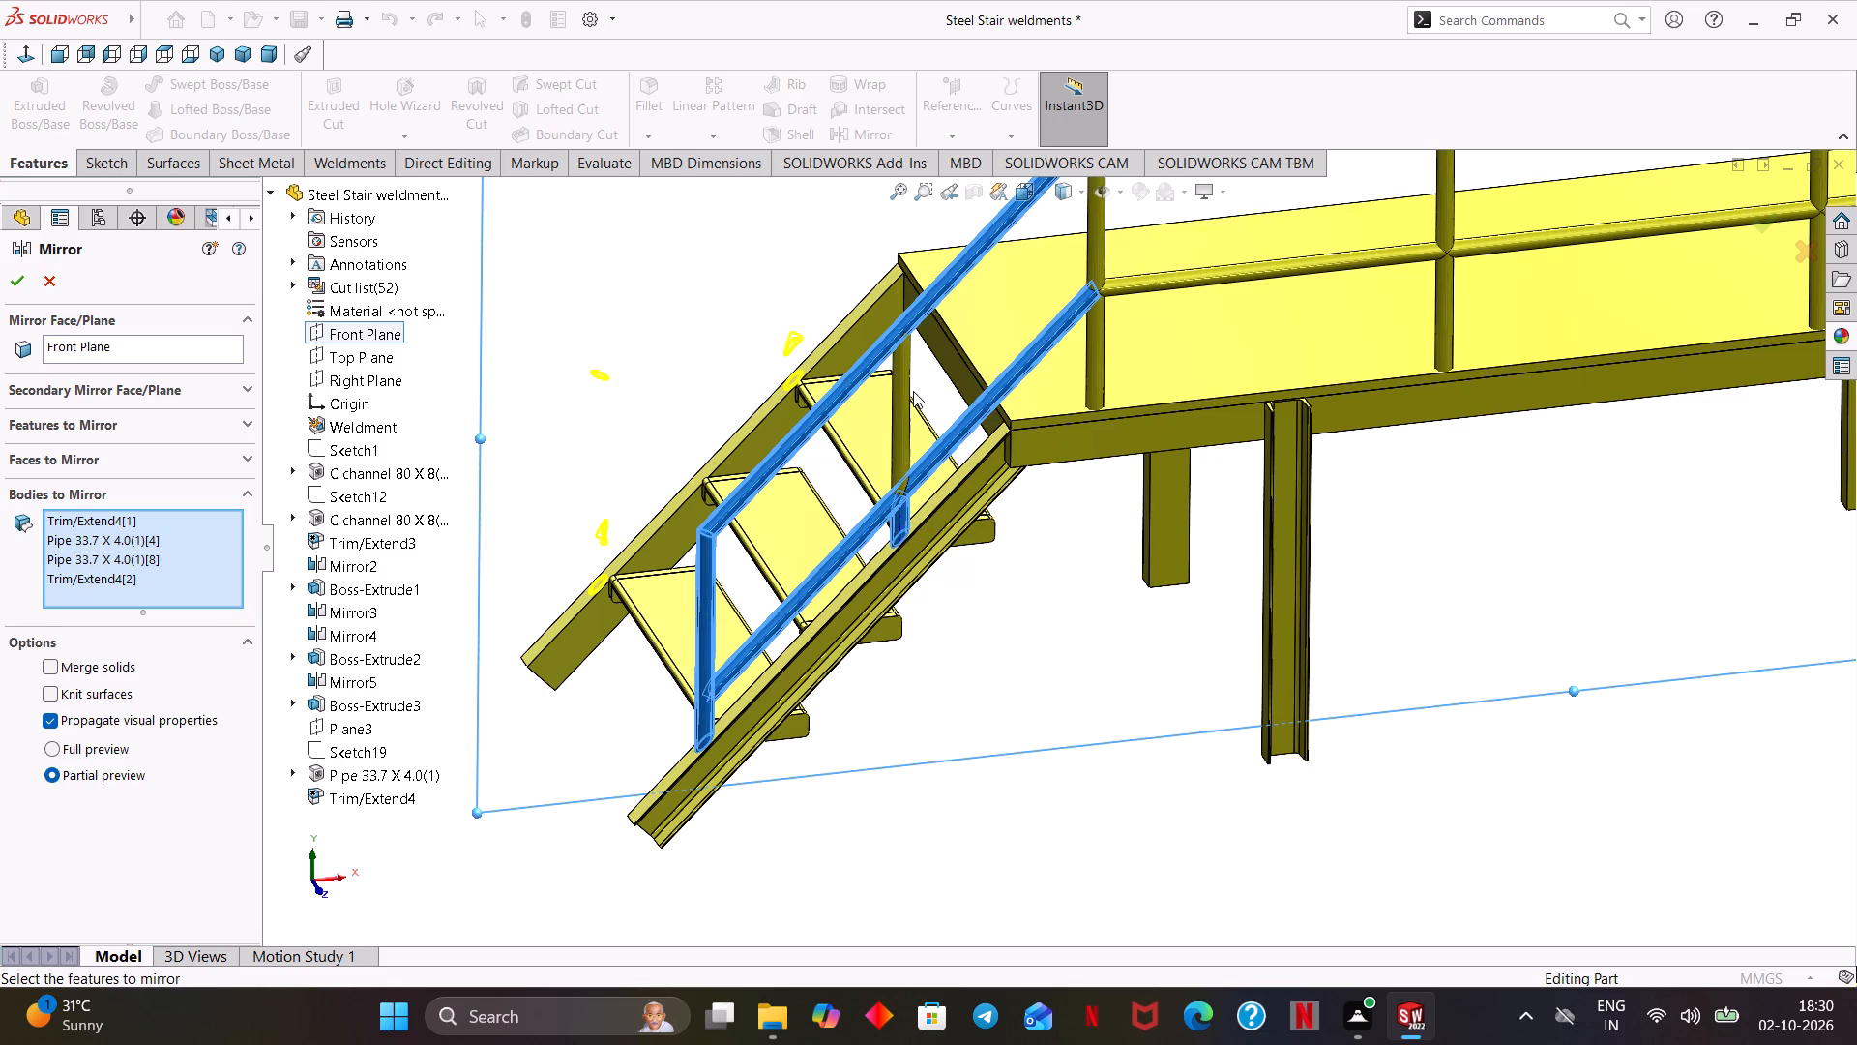
click(908, 395)
click(1100, 251)
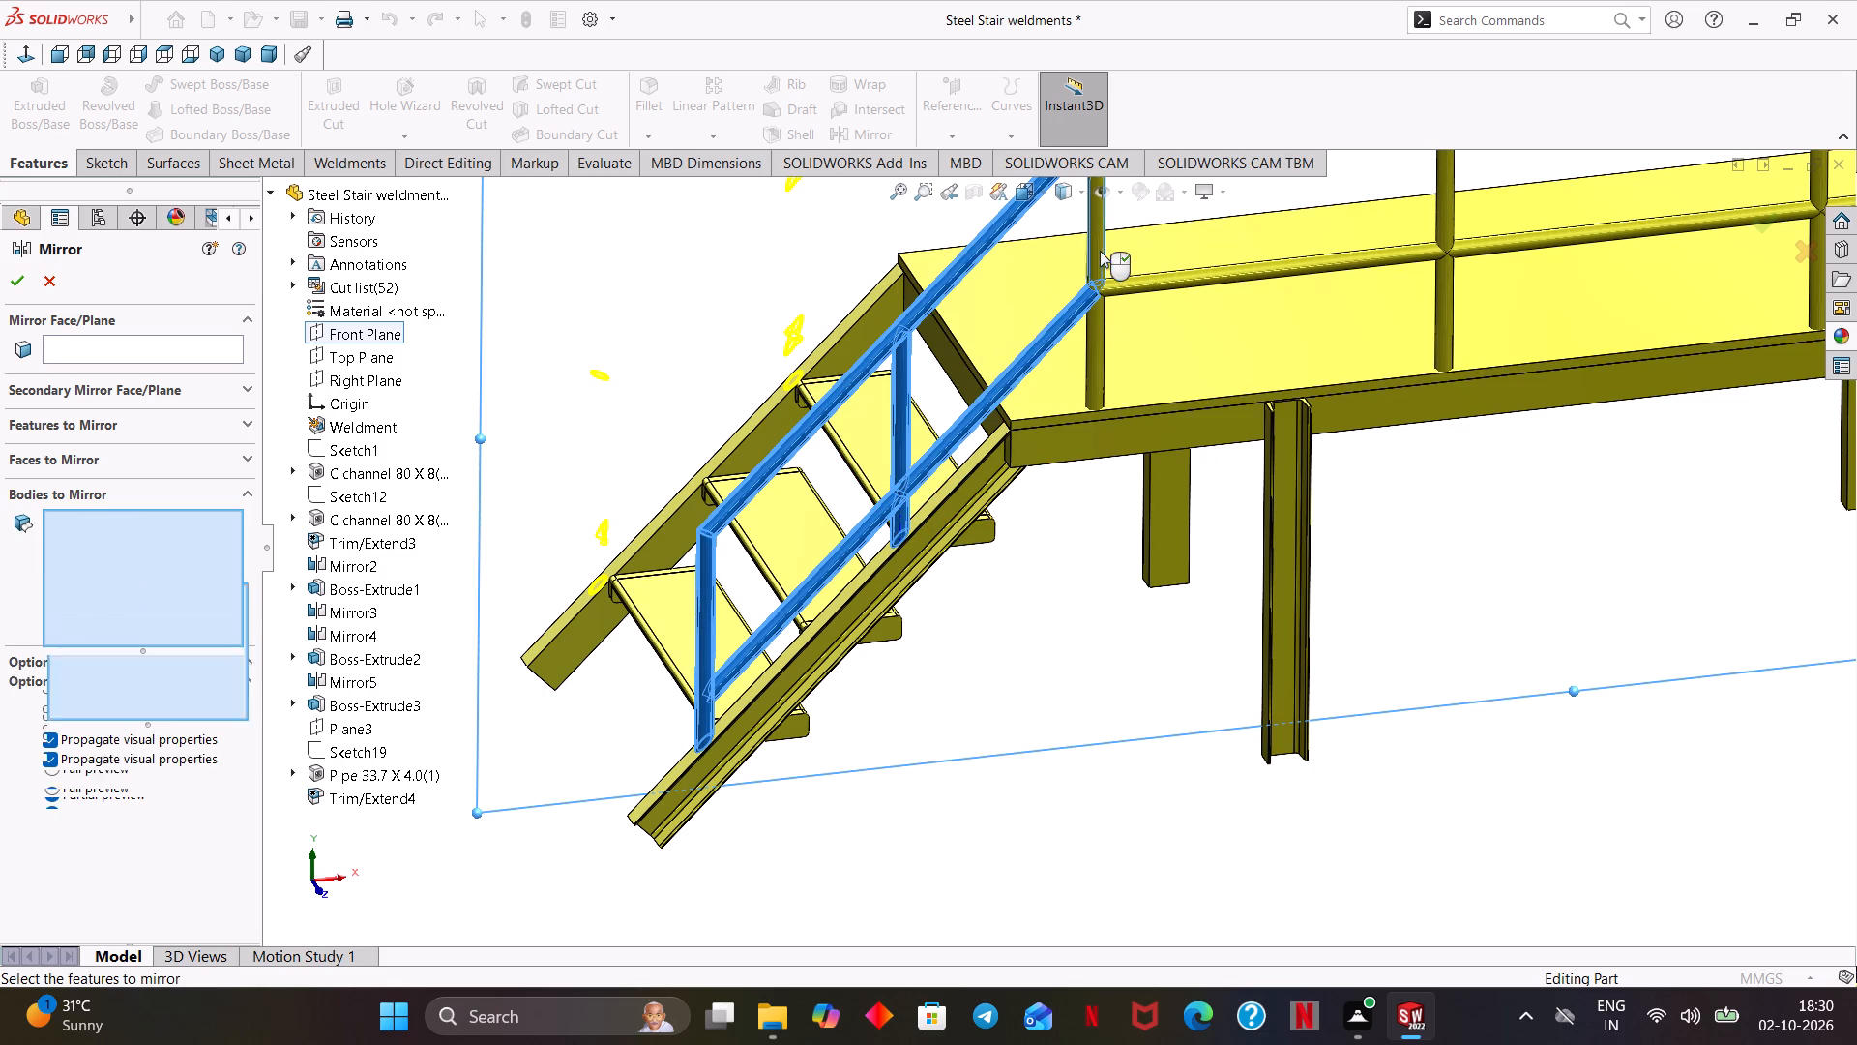
click(1097, 351)
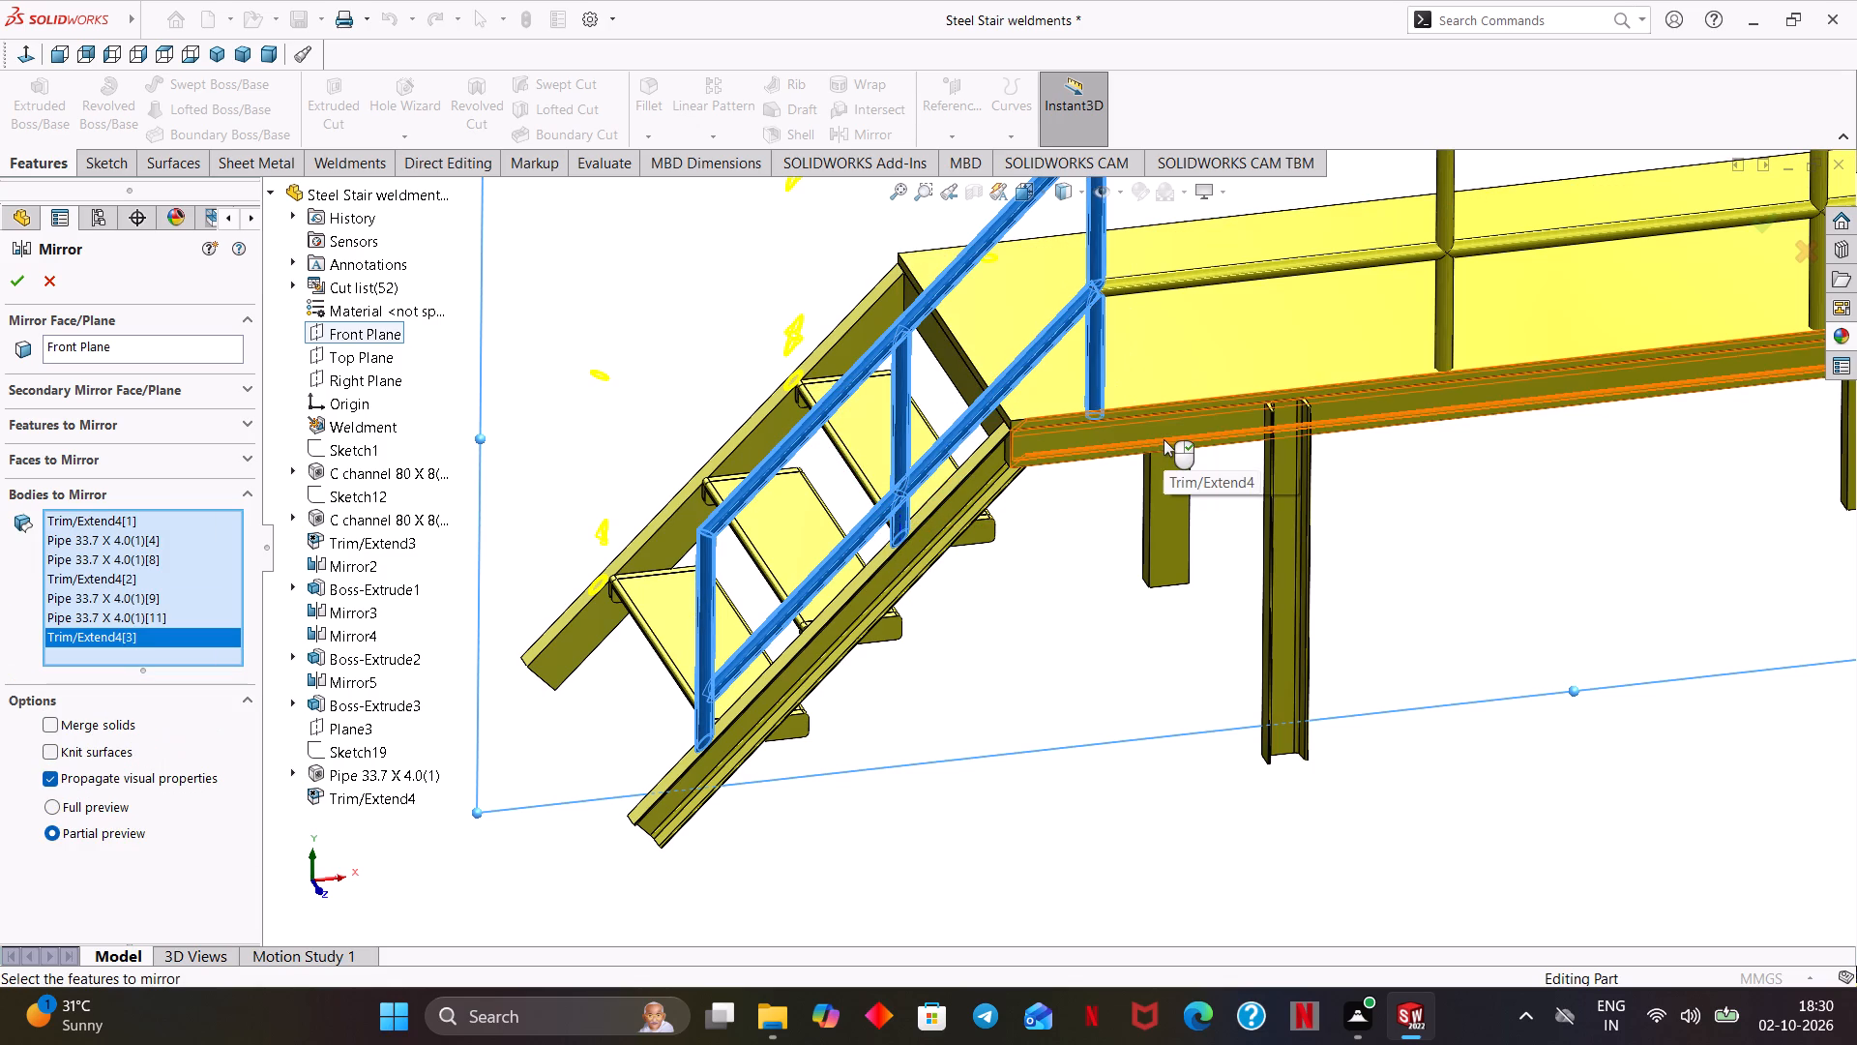
Add the platform railing's top and middle rails, both intermediate posts and the far corner post to the bodies to mirror.
scroll(1164, 439, up, 1)
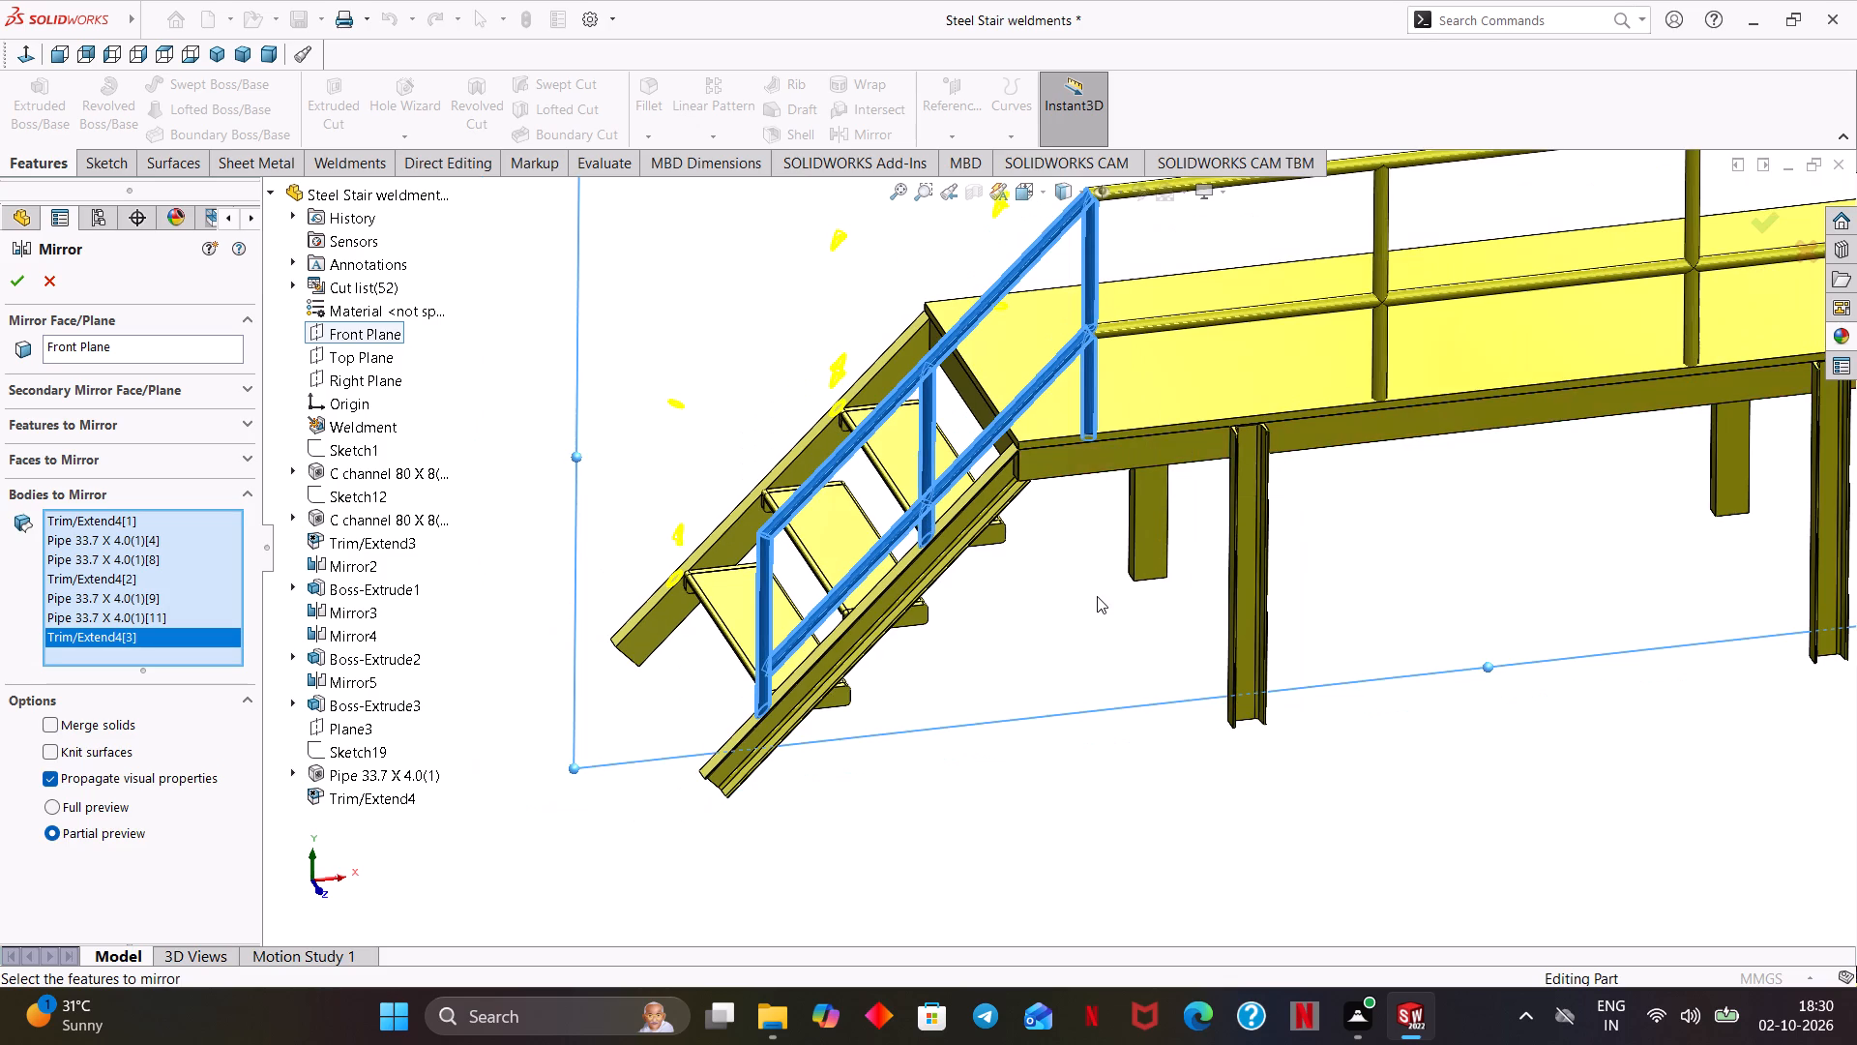
scroll(1002, 579, up, 1)
ctrl+middle_drag(1088, 606, 877, 732)
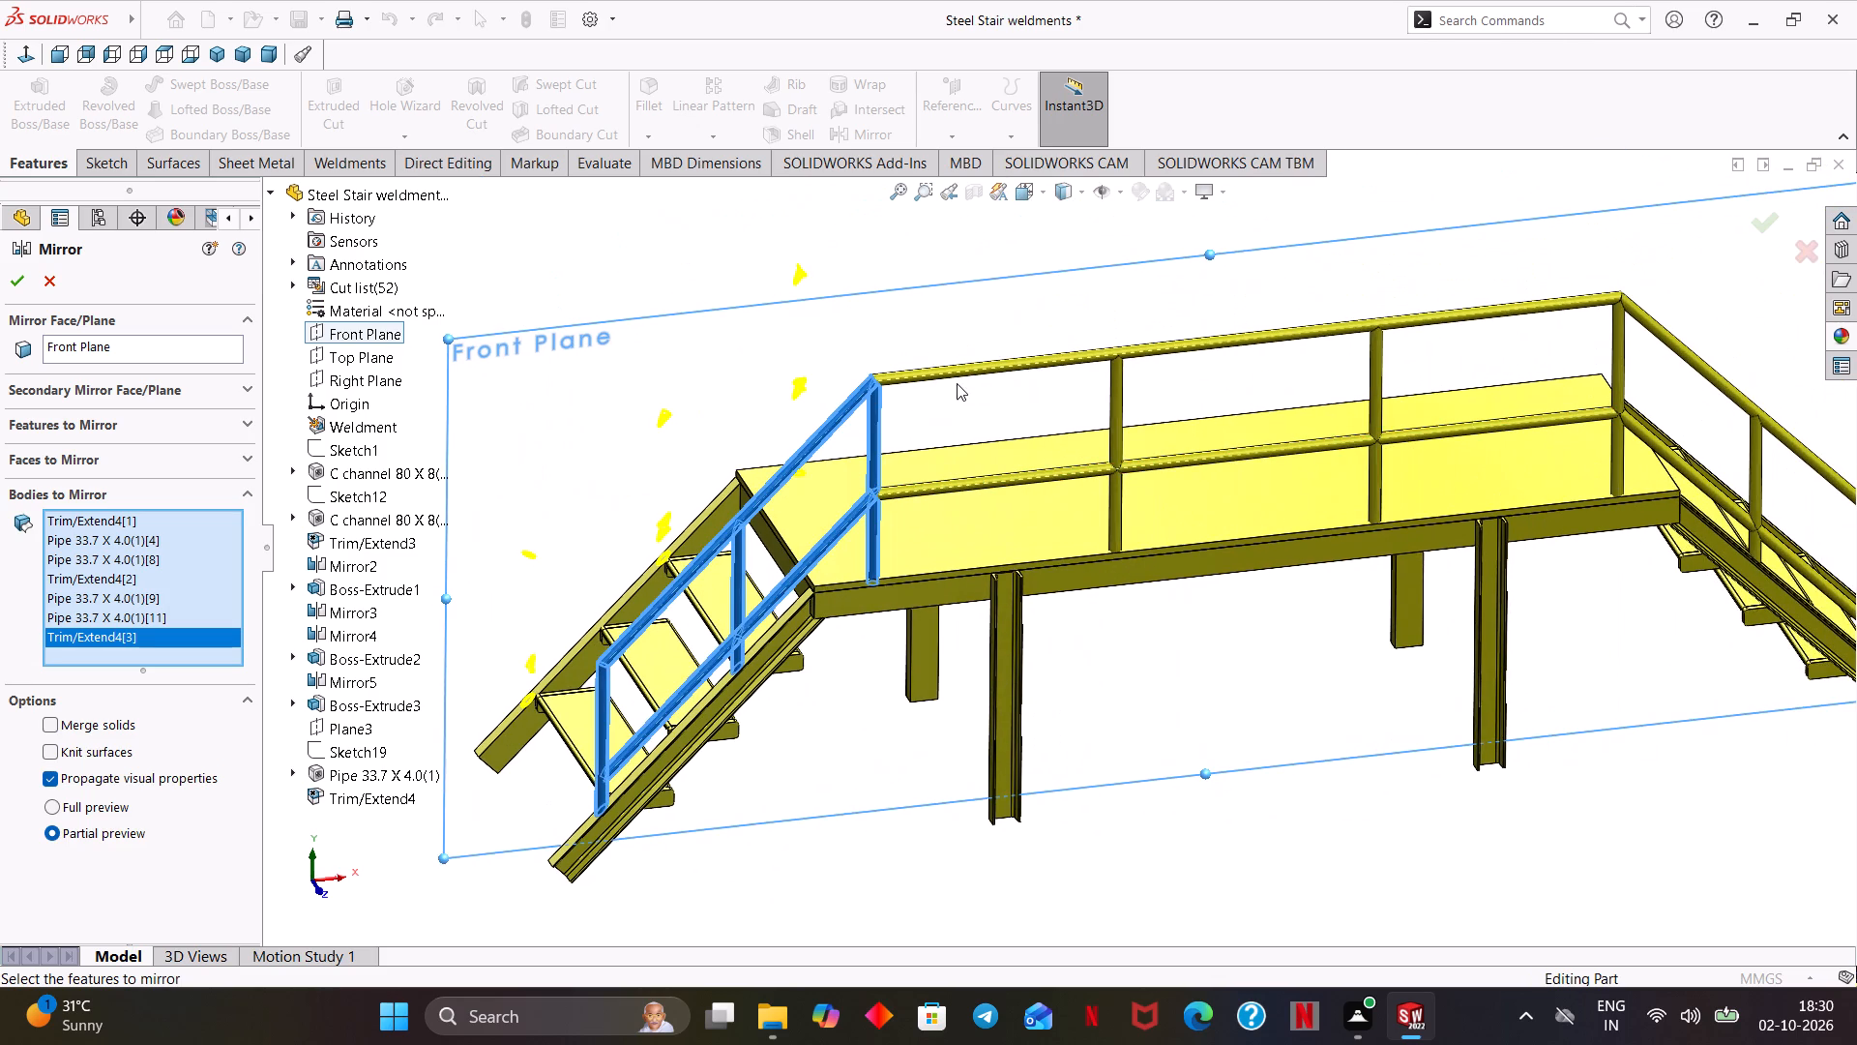
click(960, 368)
click(965, 487)
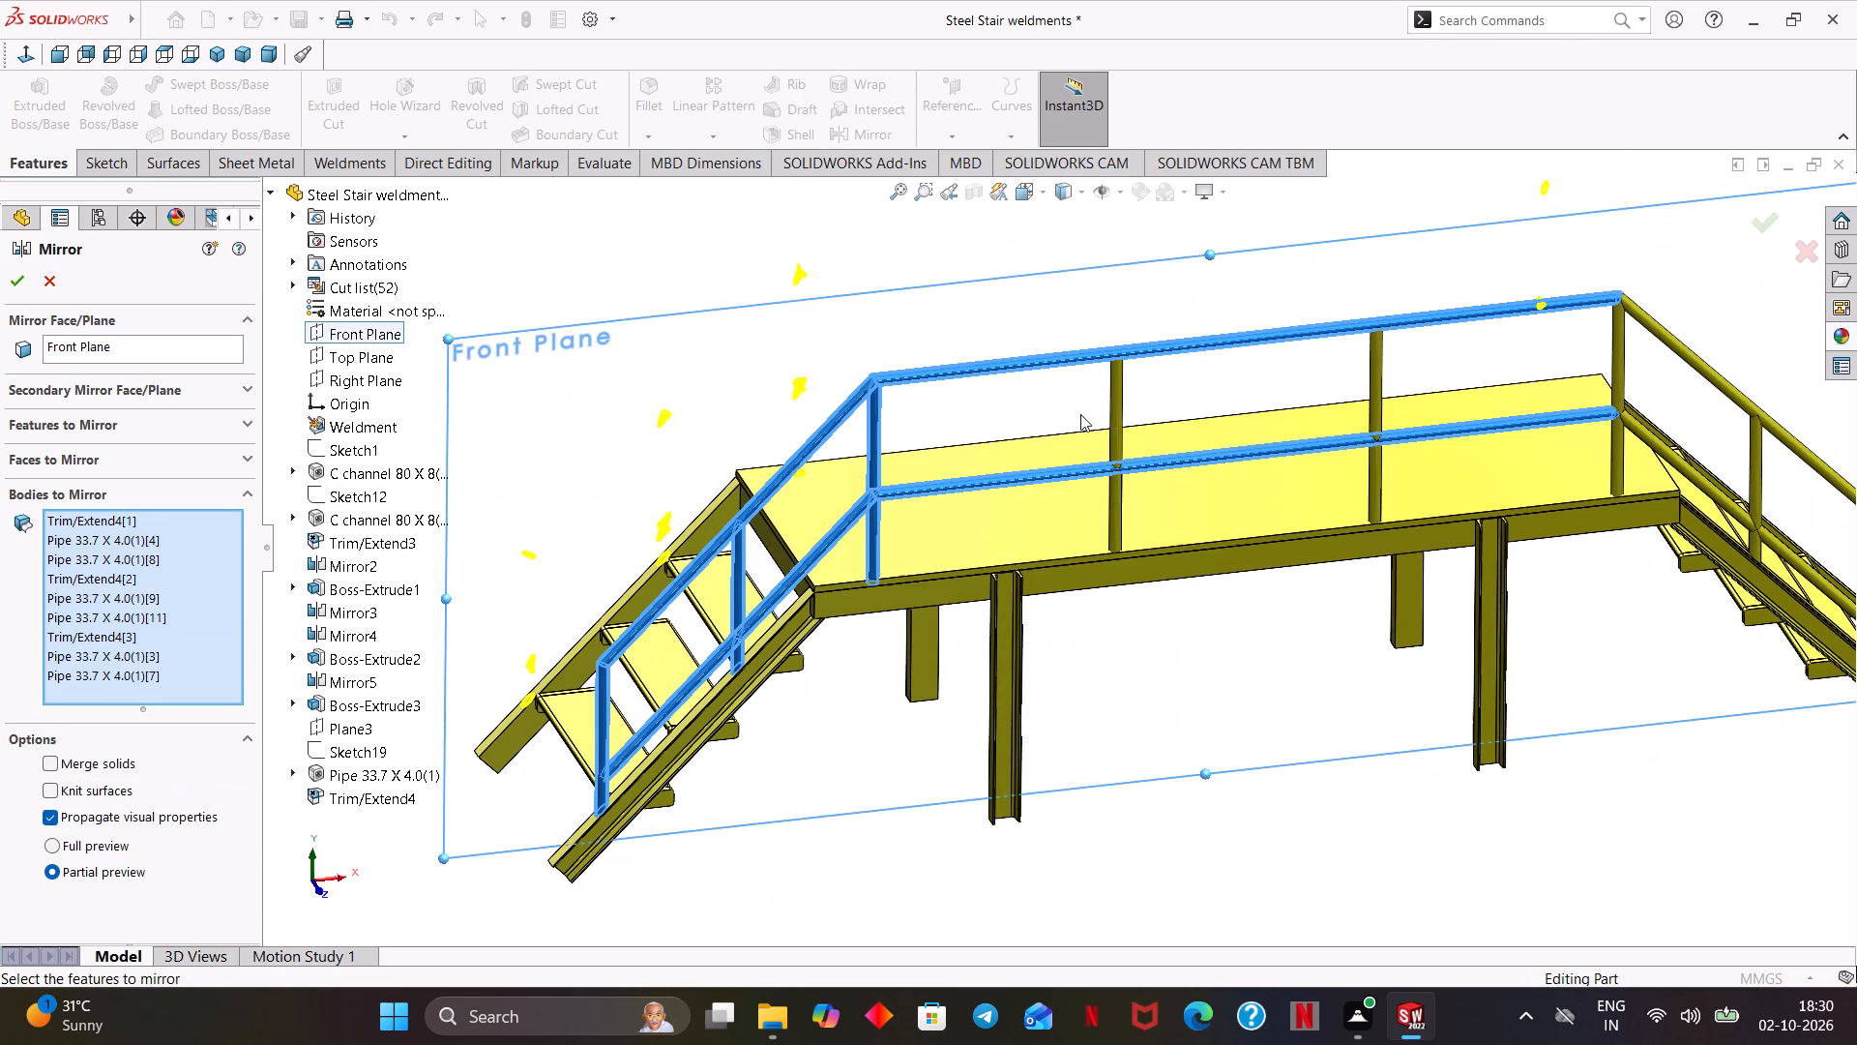
click(1123, 407)
click(1120, 493)
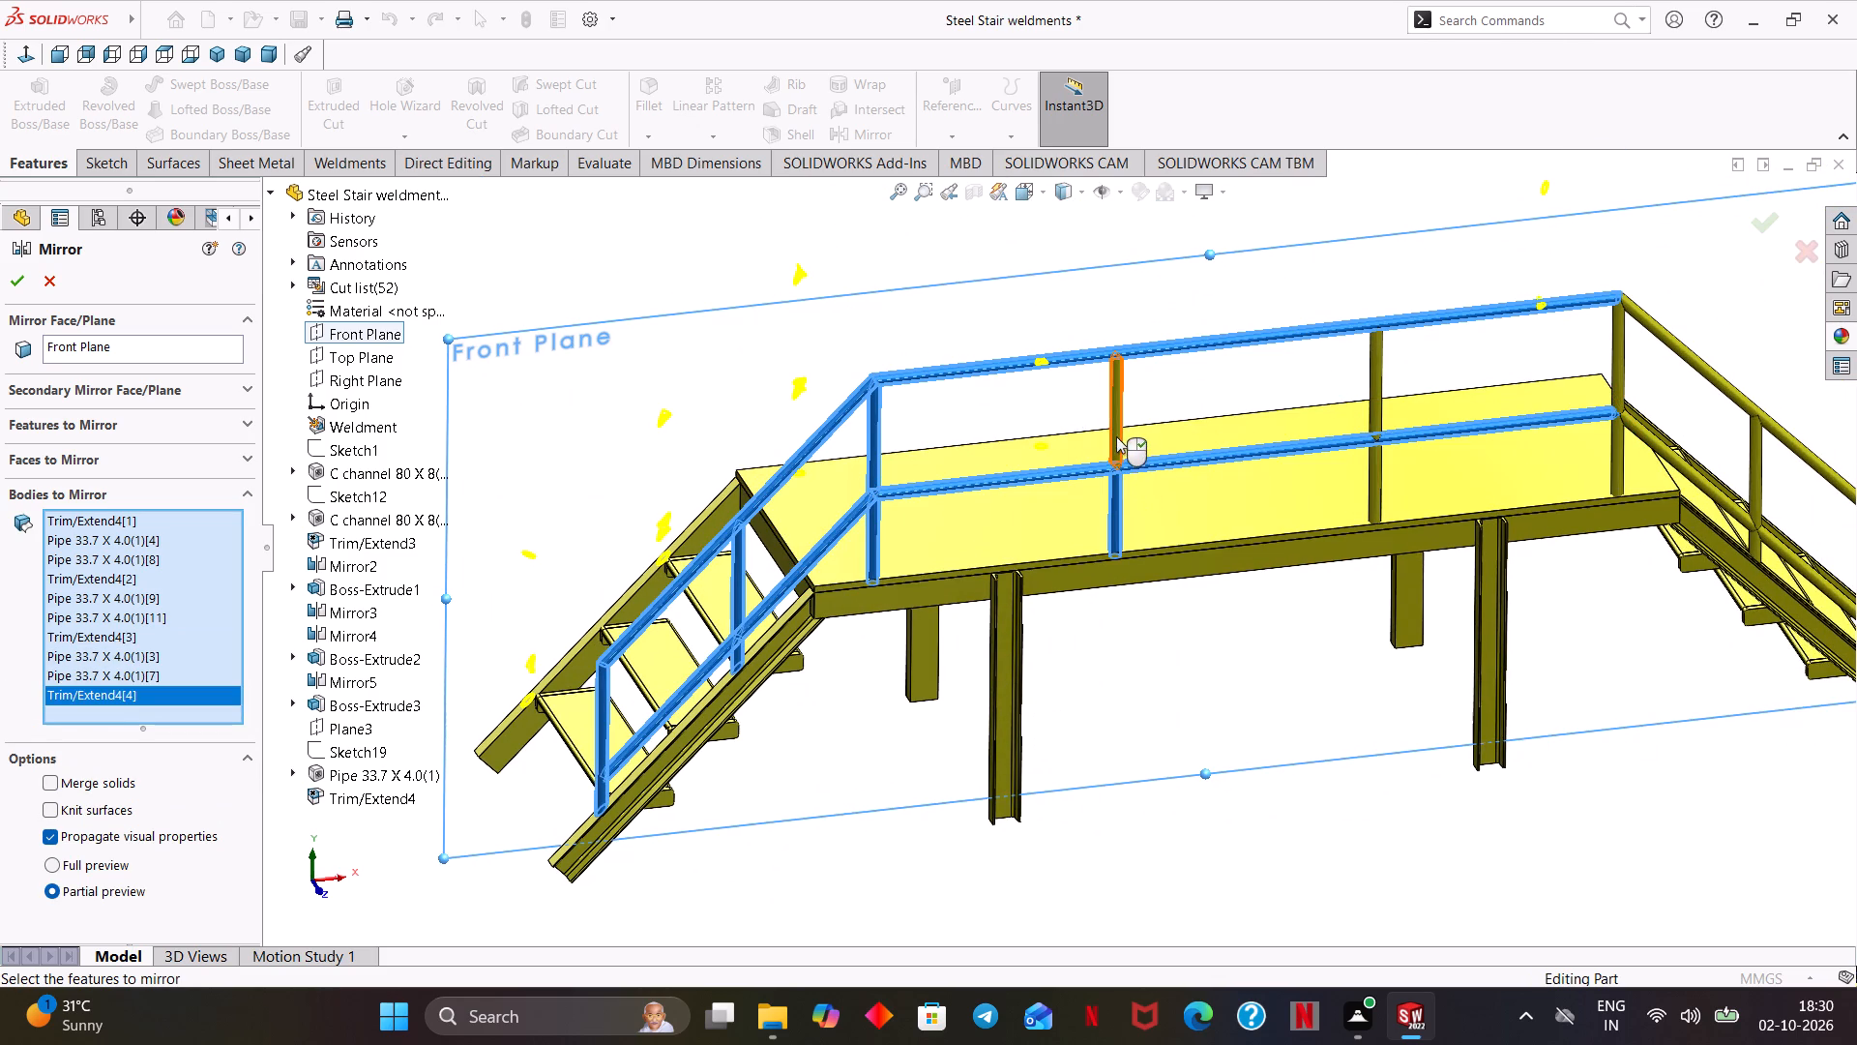
click(1116, 436)
click(1377, 382)
click(1371, 471)
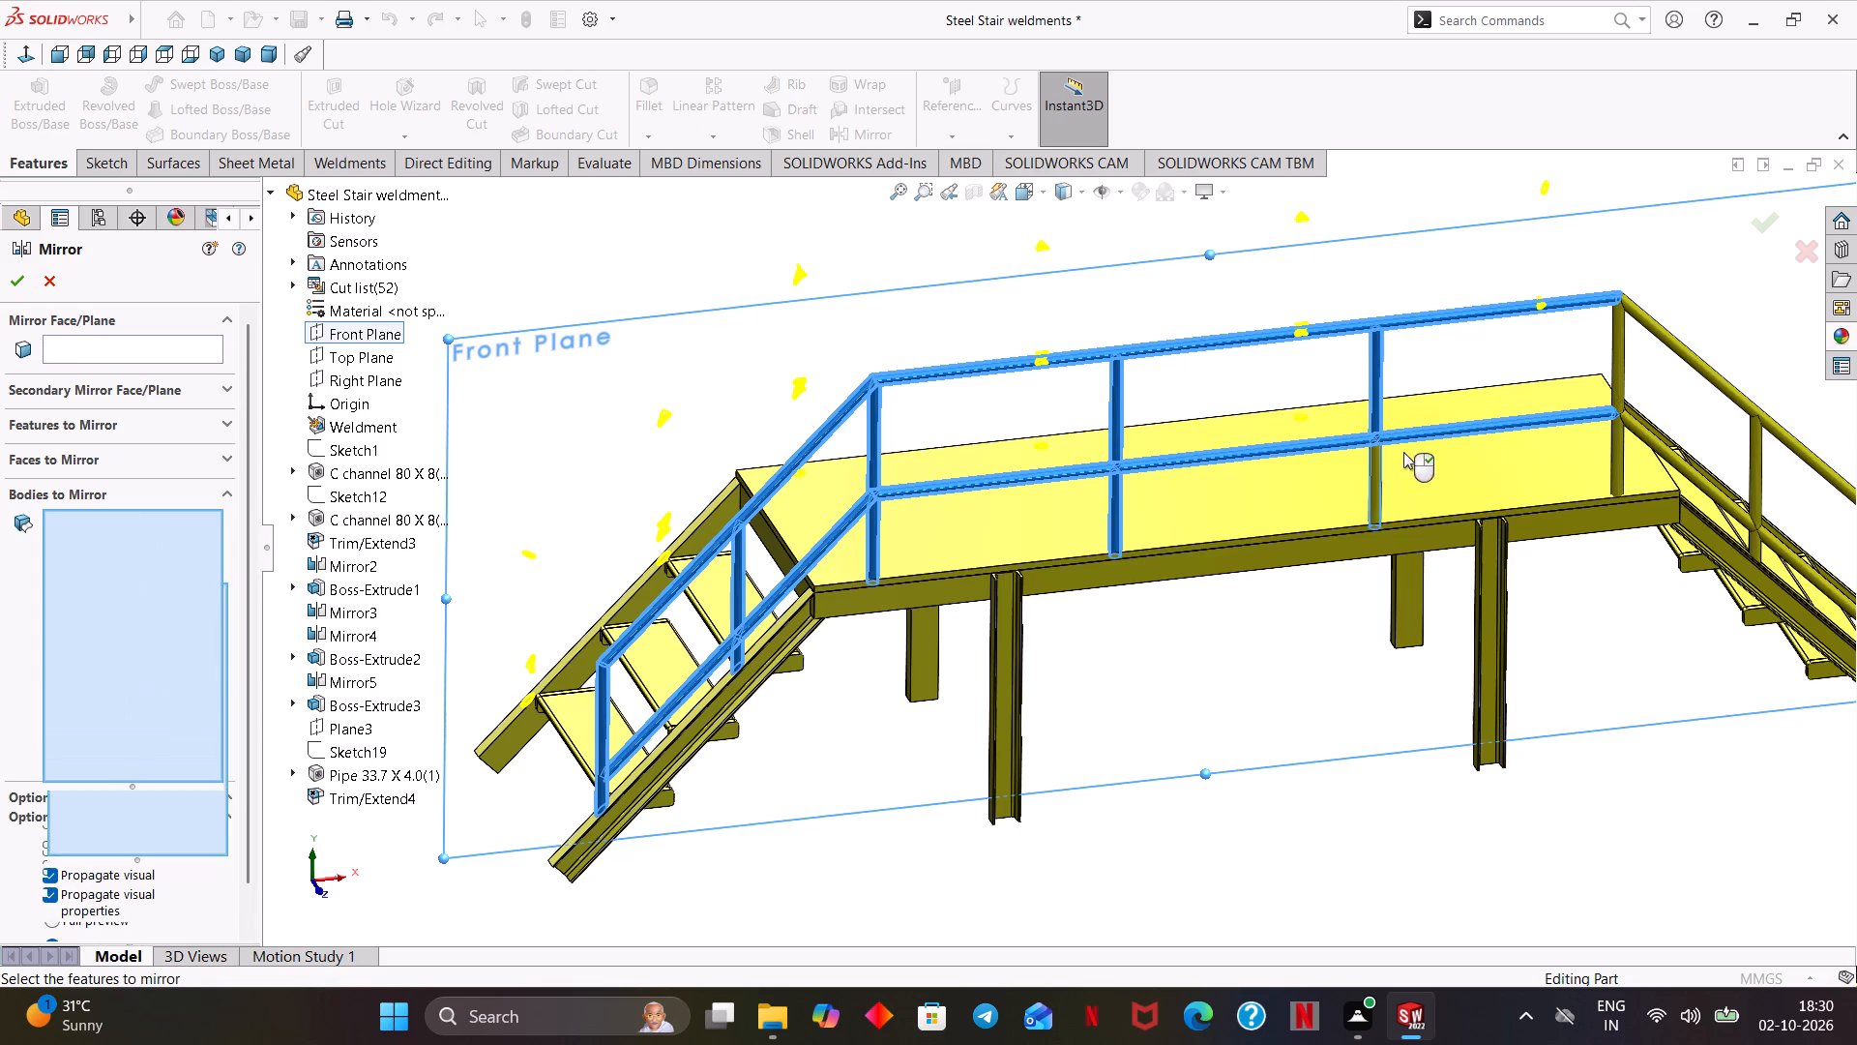
click(1618, 345)
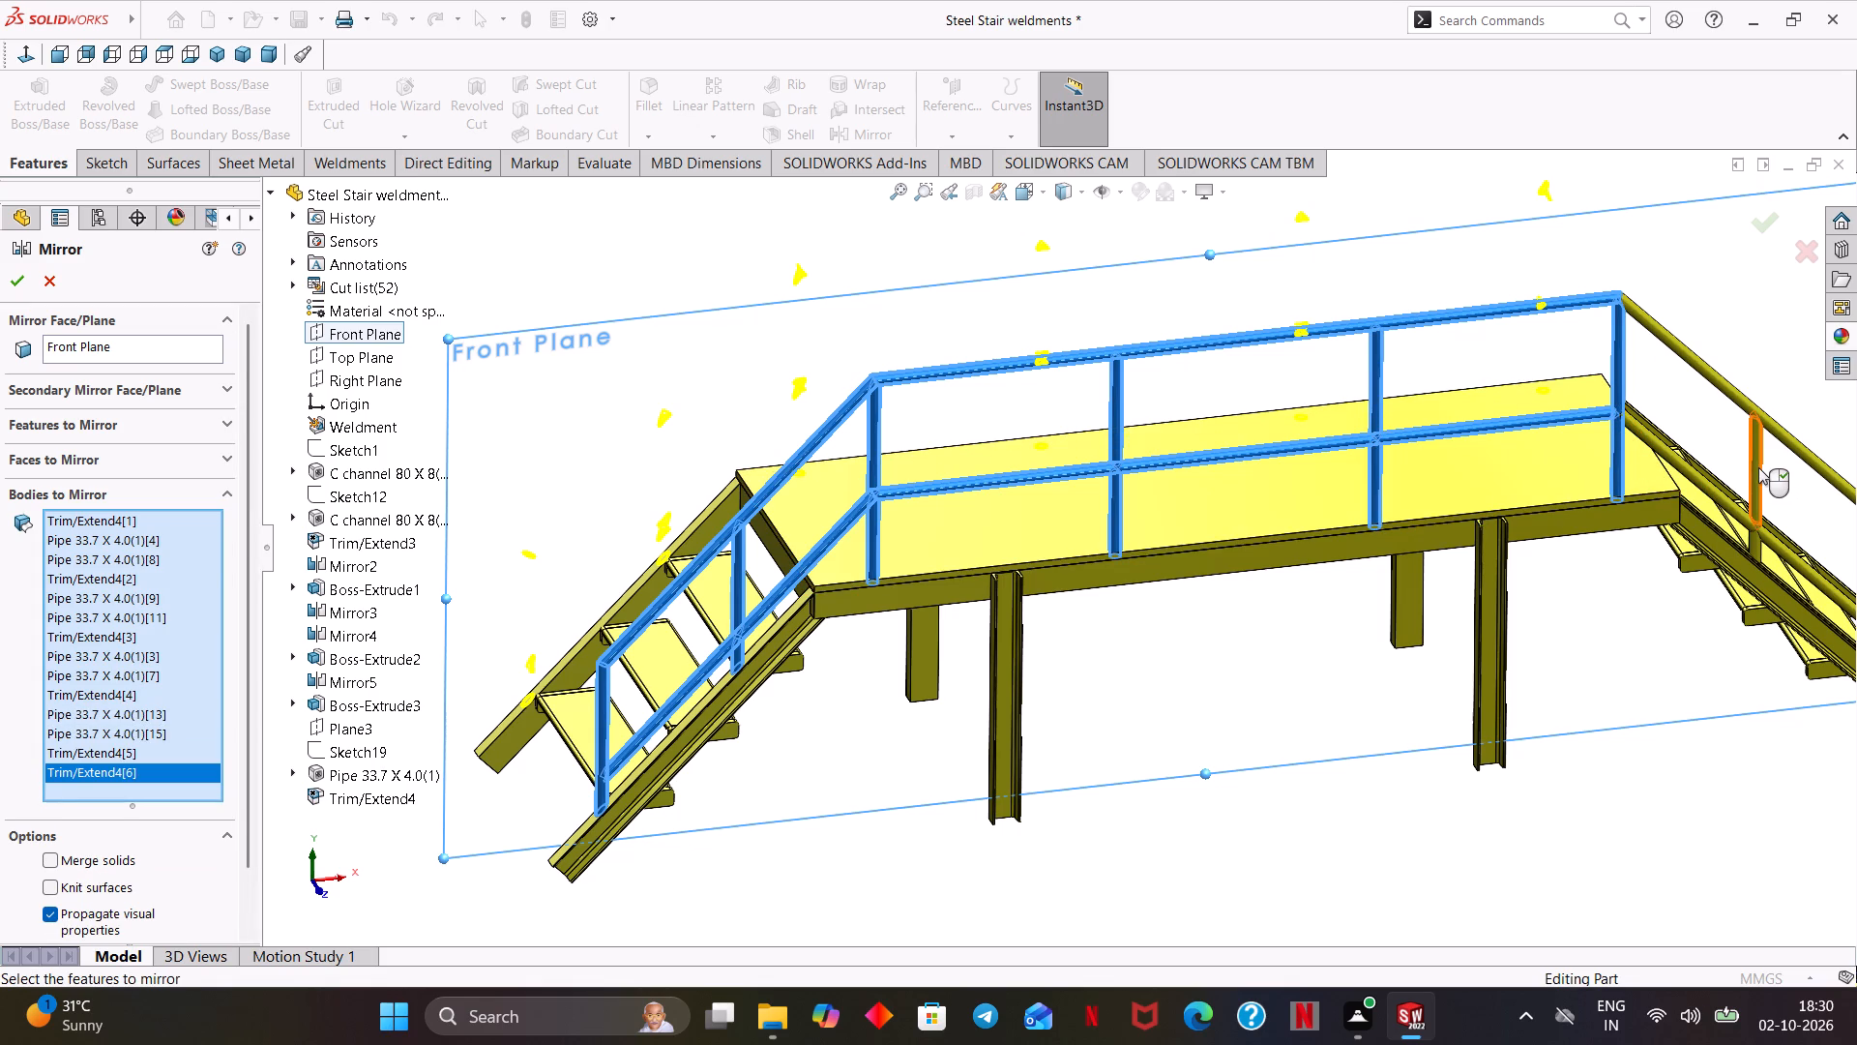
Add the second stair's intermediate post pieces and end post to the bodies to mirror, and complete the mirror.
click(1758, 467)
scroll(1724, 551, down, 4)
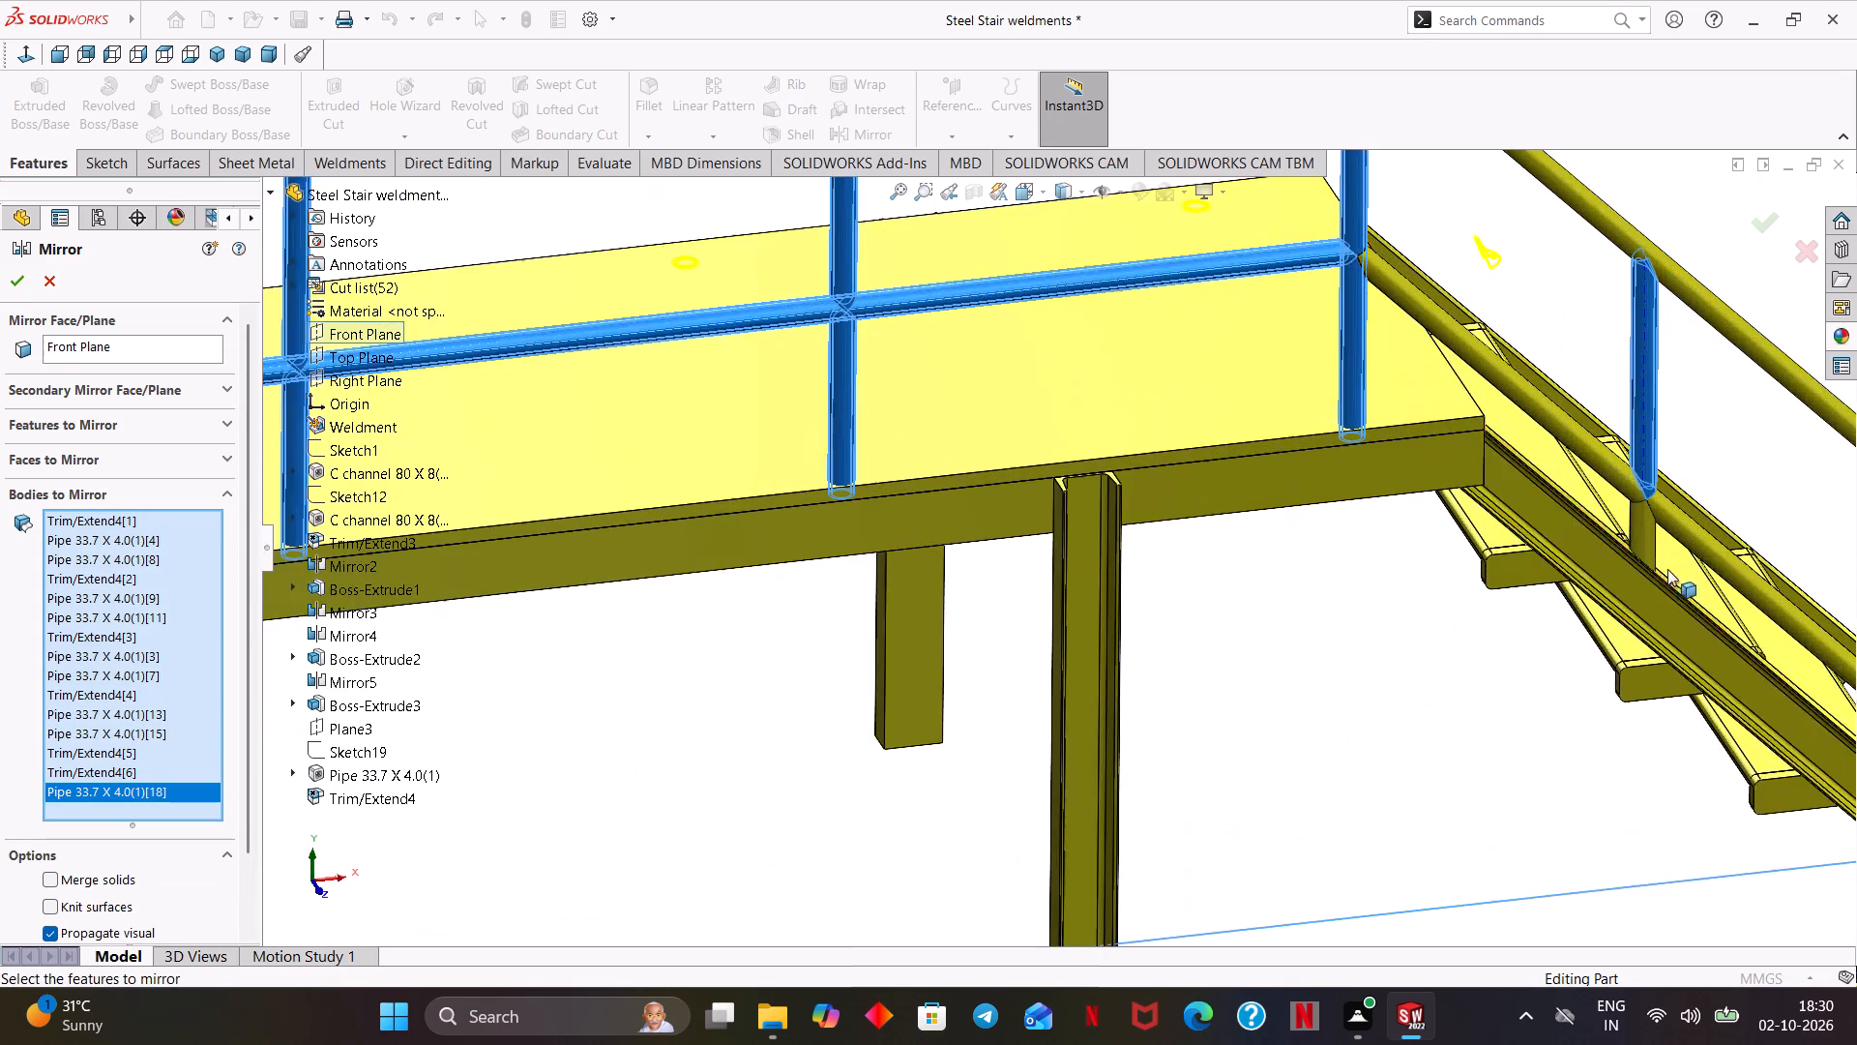
scroll(1667, 569, down, 2)
click(1578, 531)
scroll(1520, 555, up, 2)
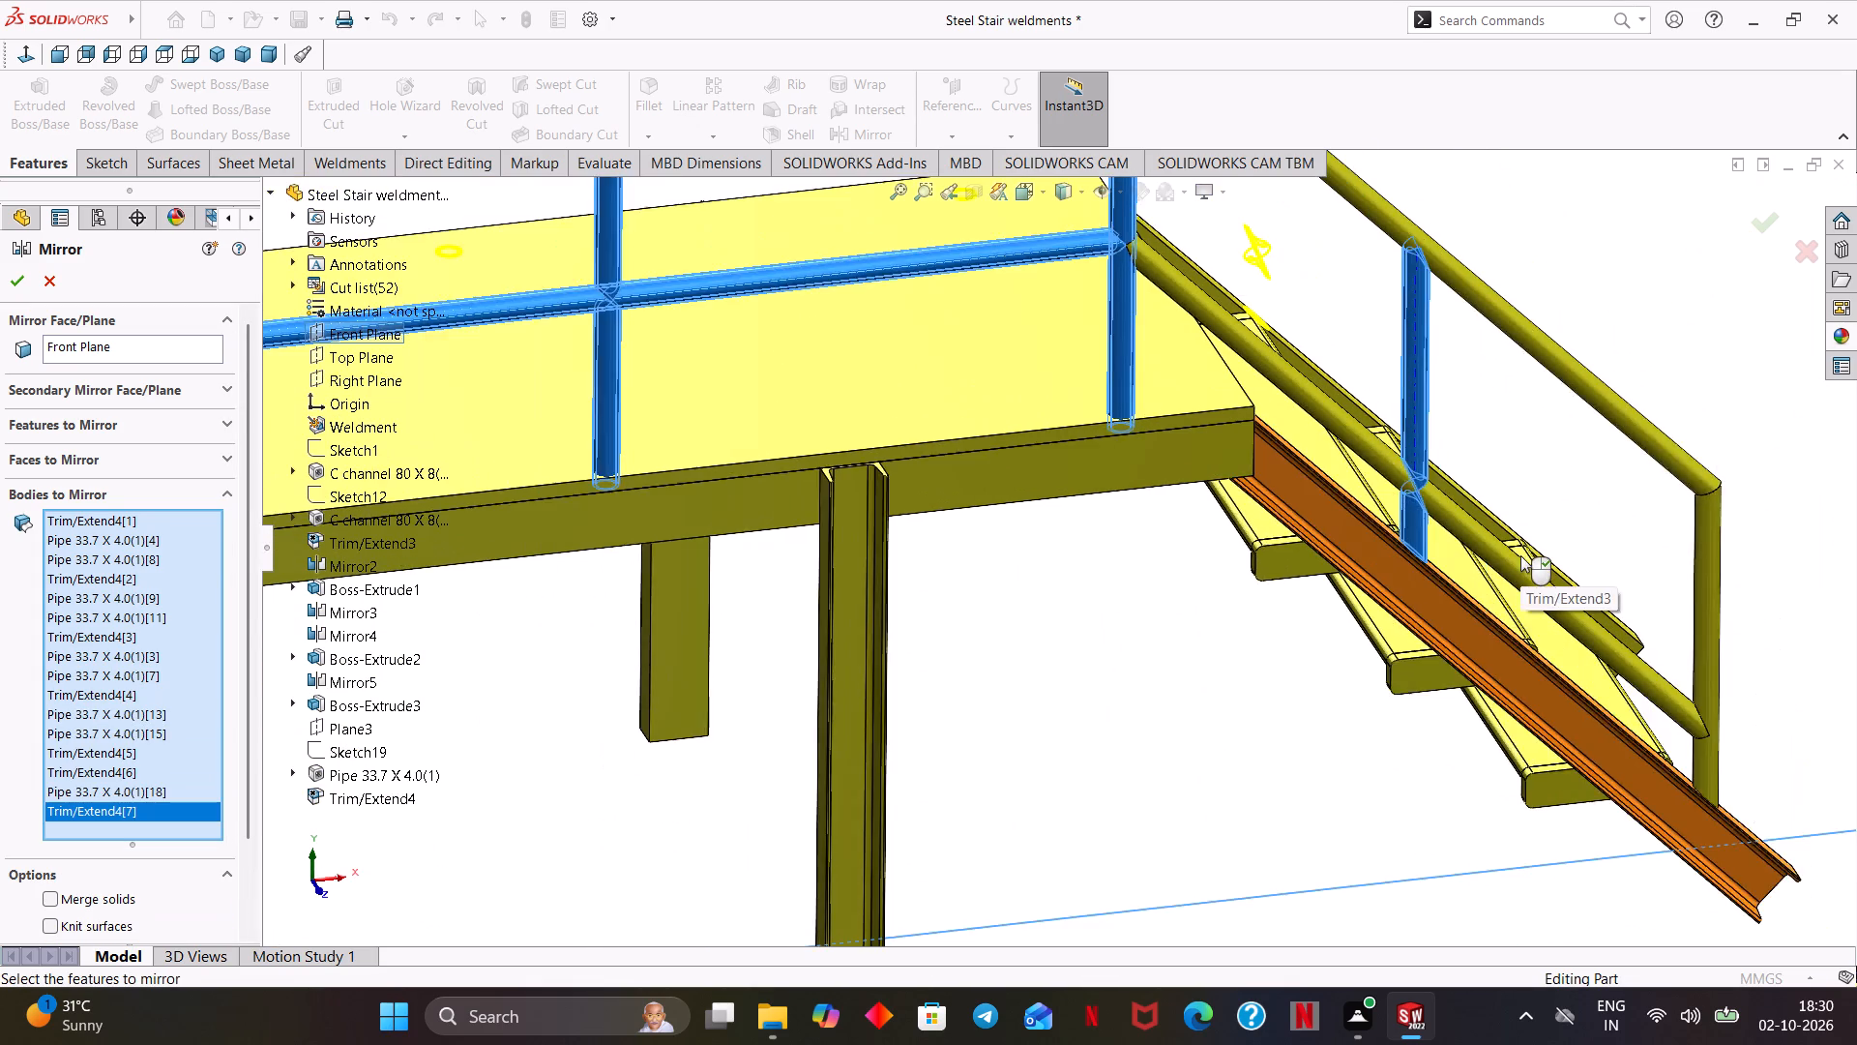
scroll(1520, 555, up, 1)
click(1602, 556)
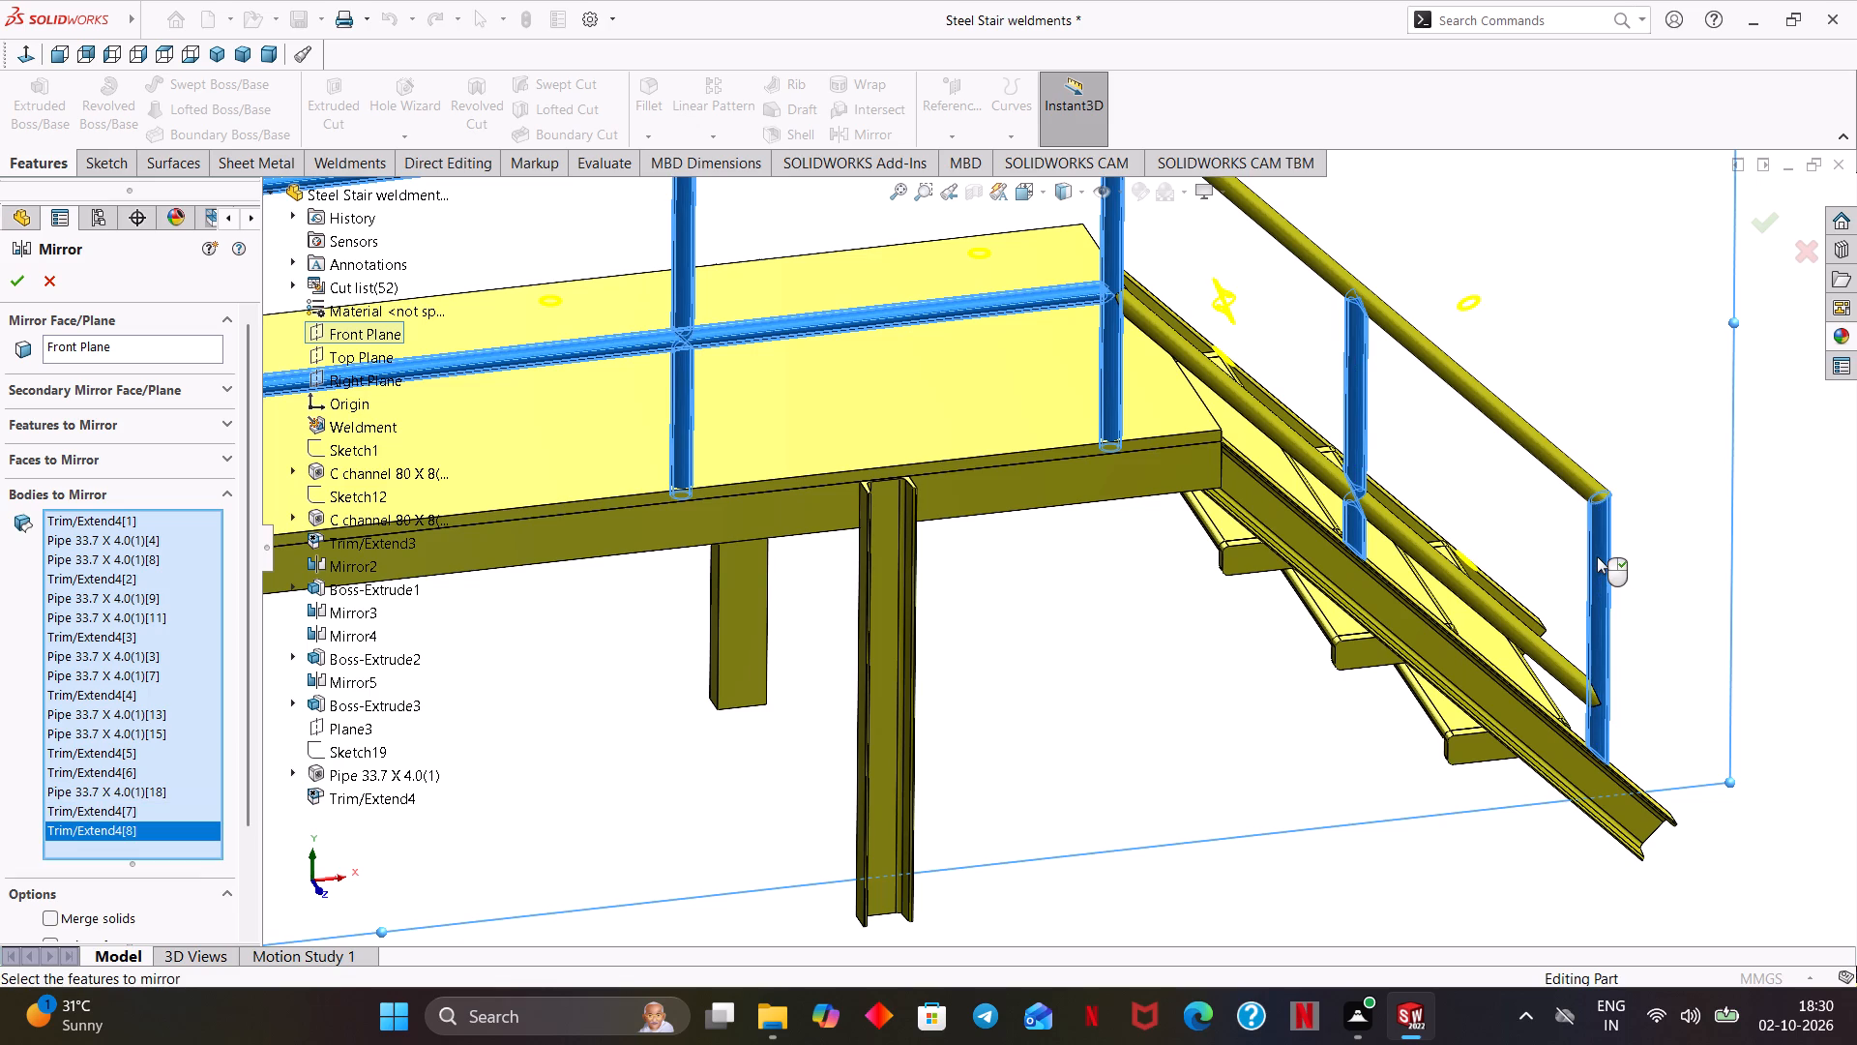
scroll(1253, 680, up, 2)
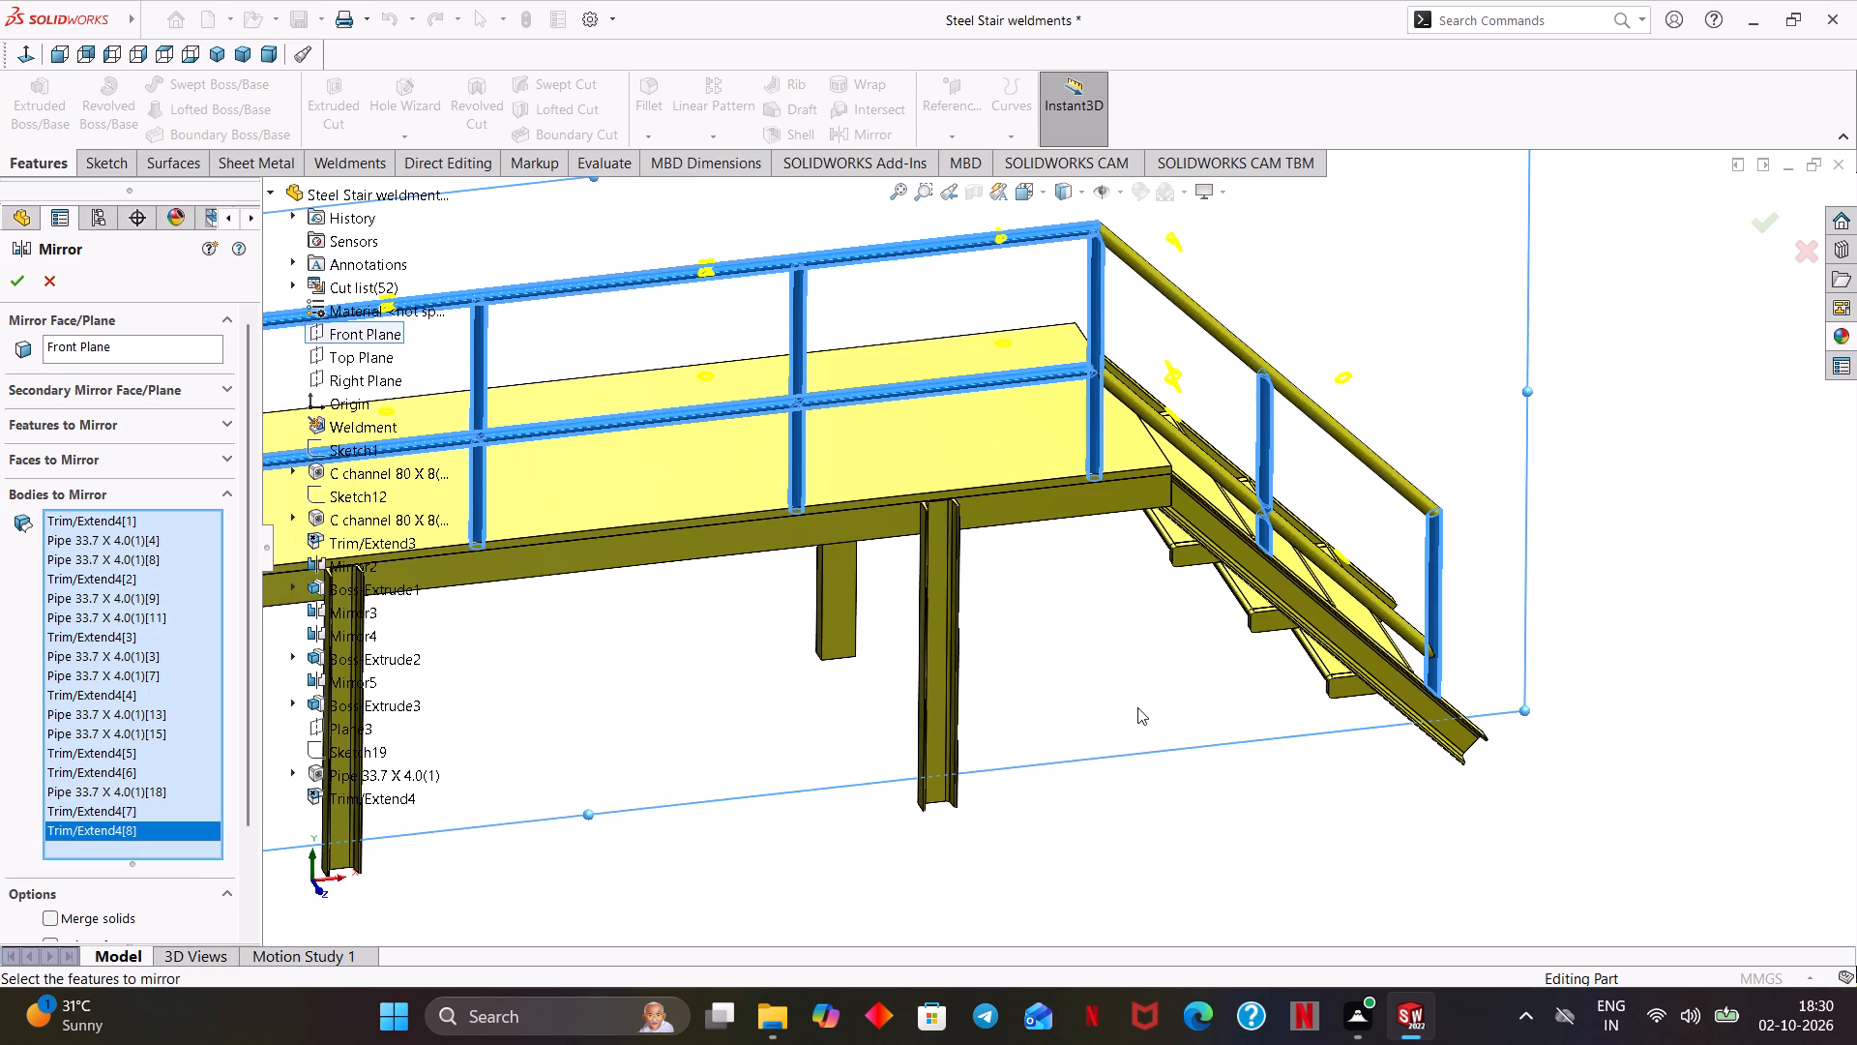
scroll(935, 797, up, 2)
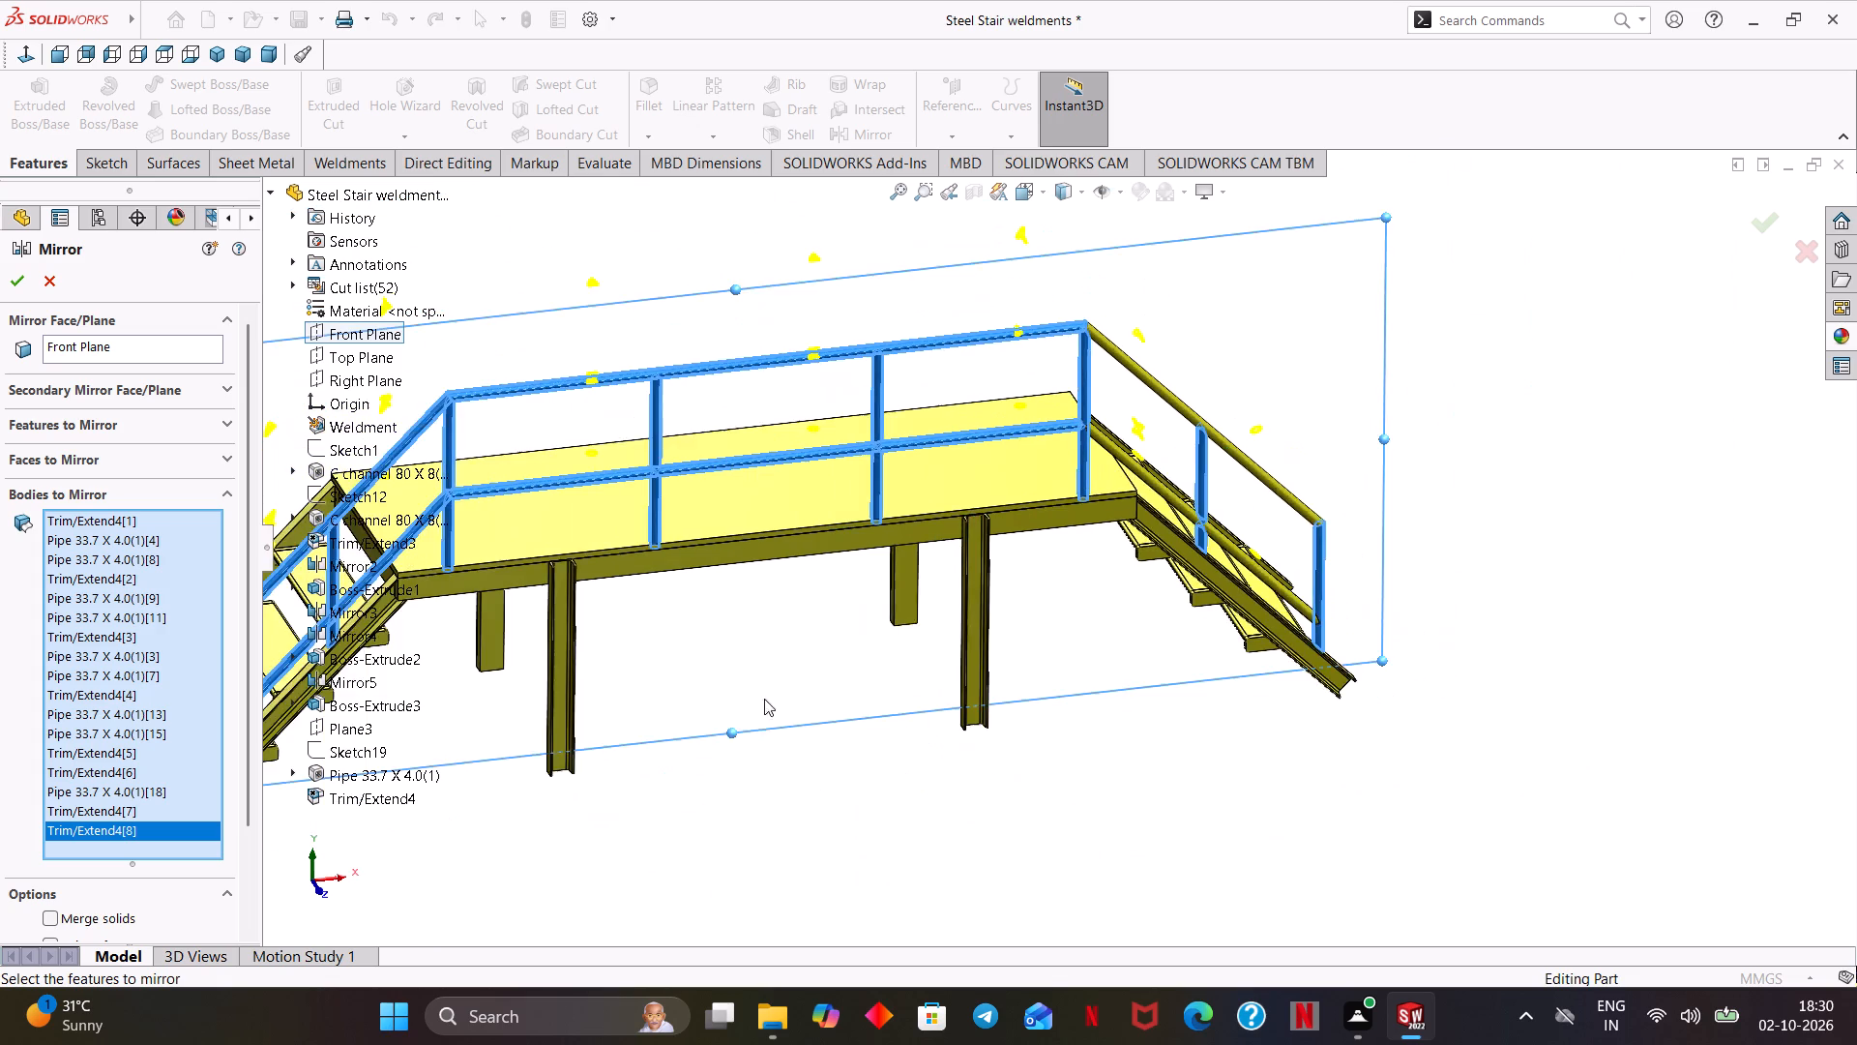
scroll(762, 699, up, 1)
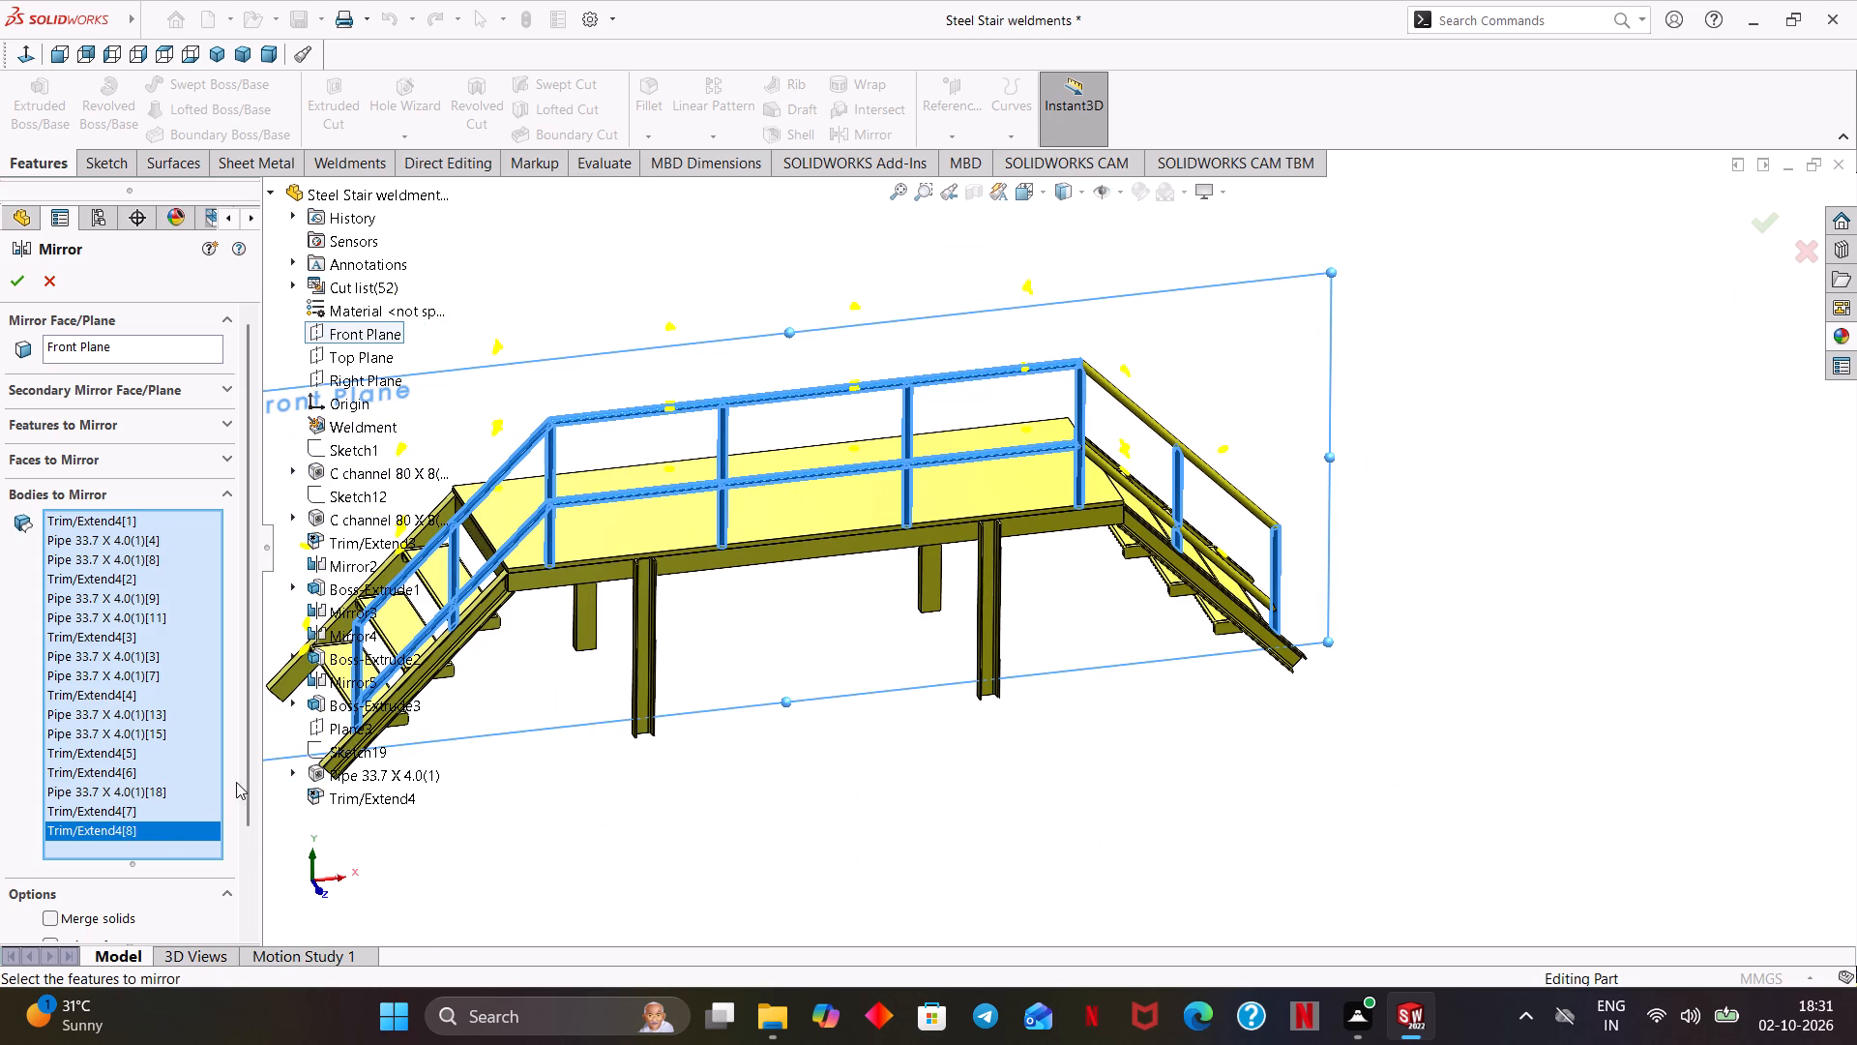
drag(242, 778, 233, 833)
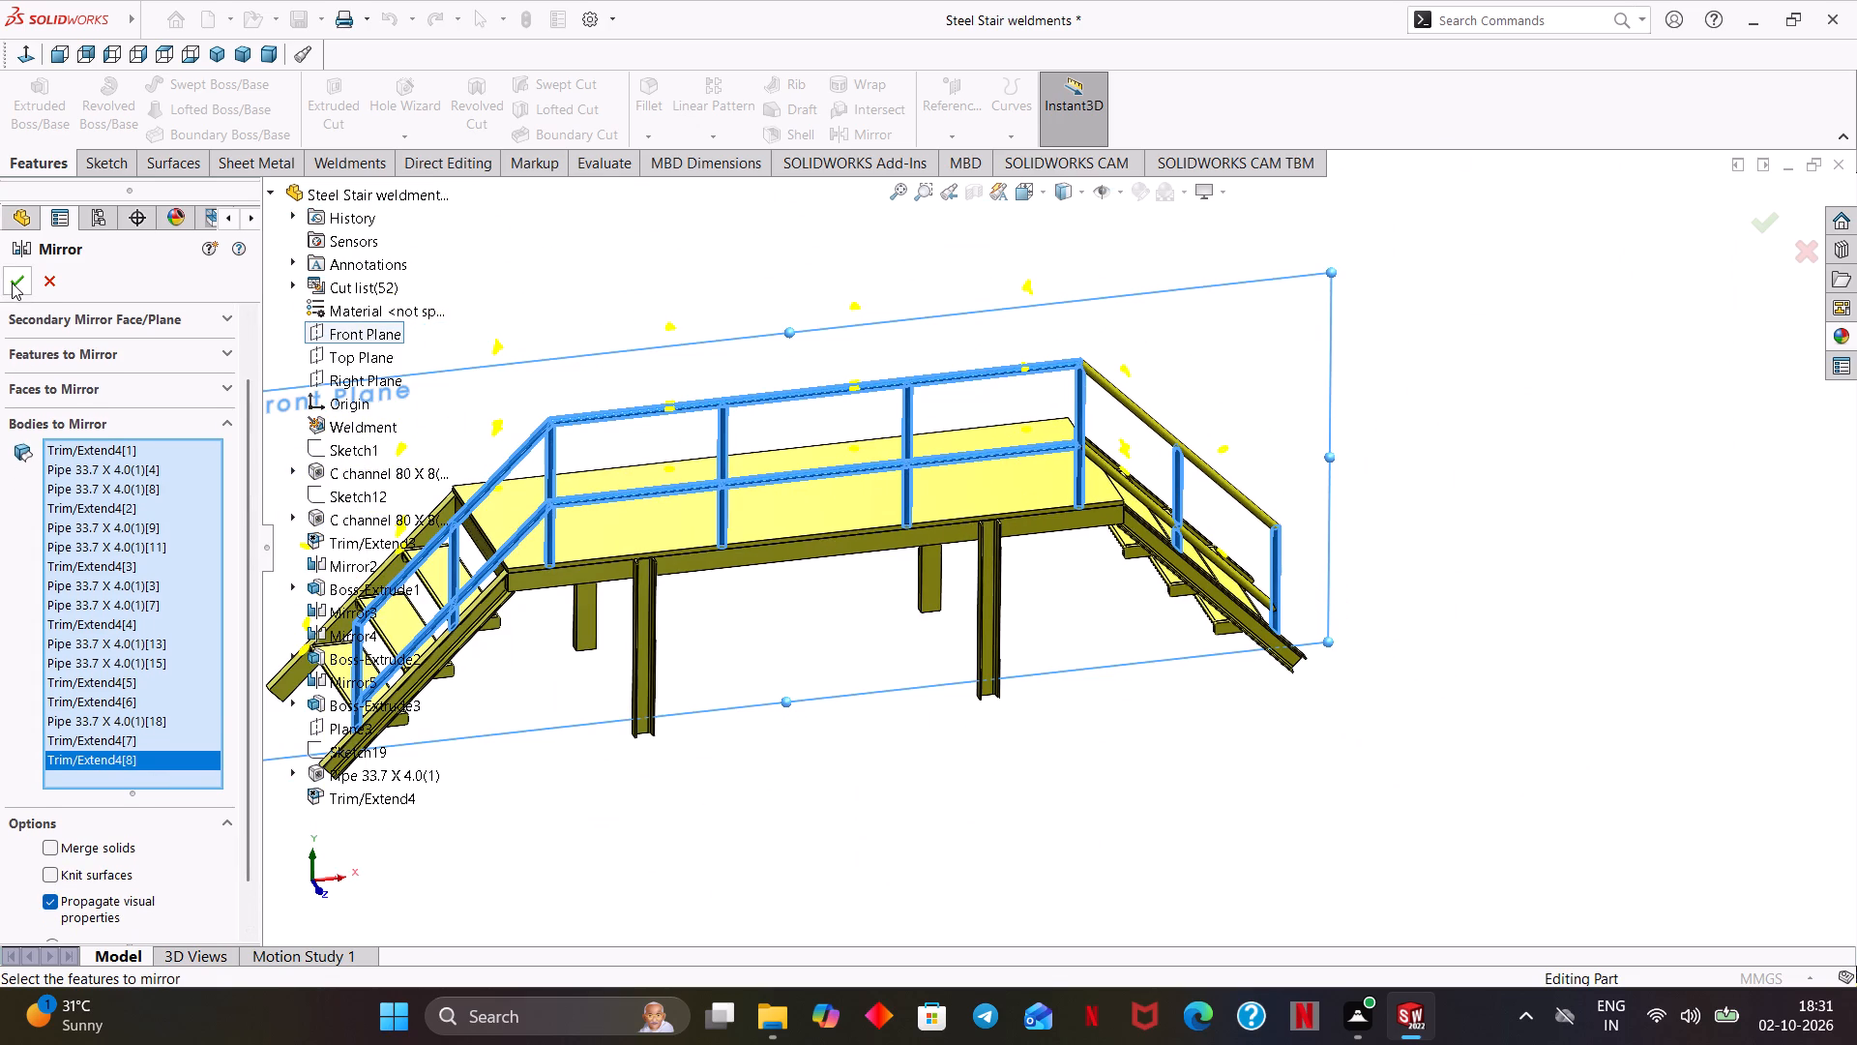
click(12, 283)
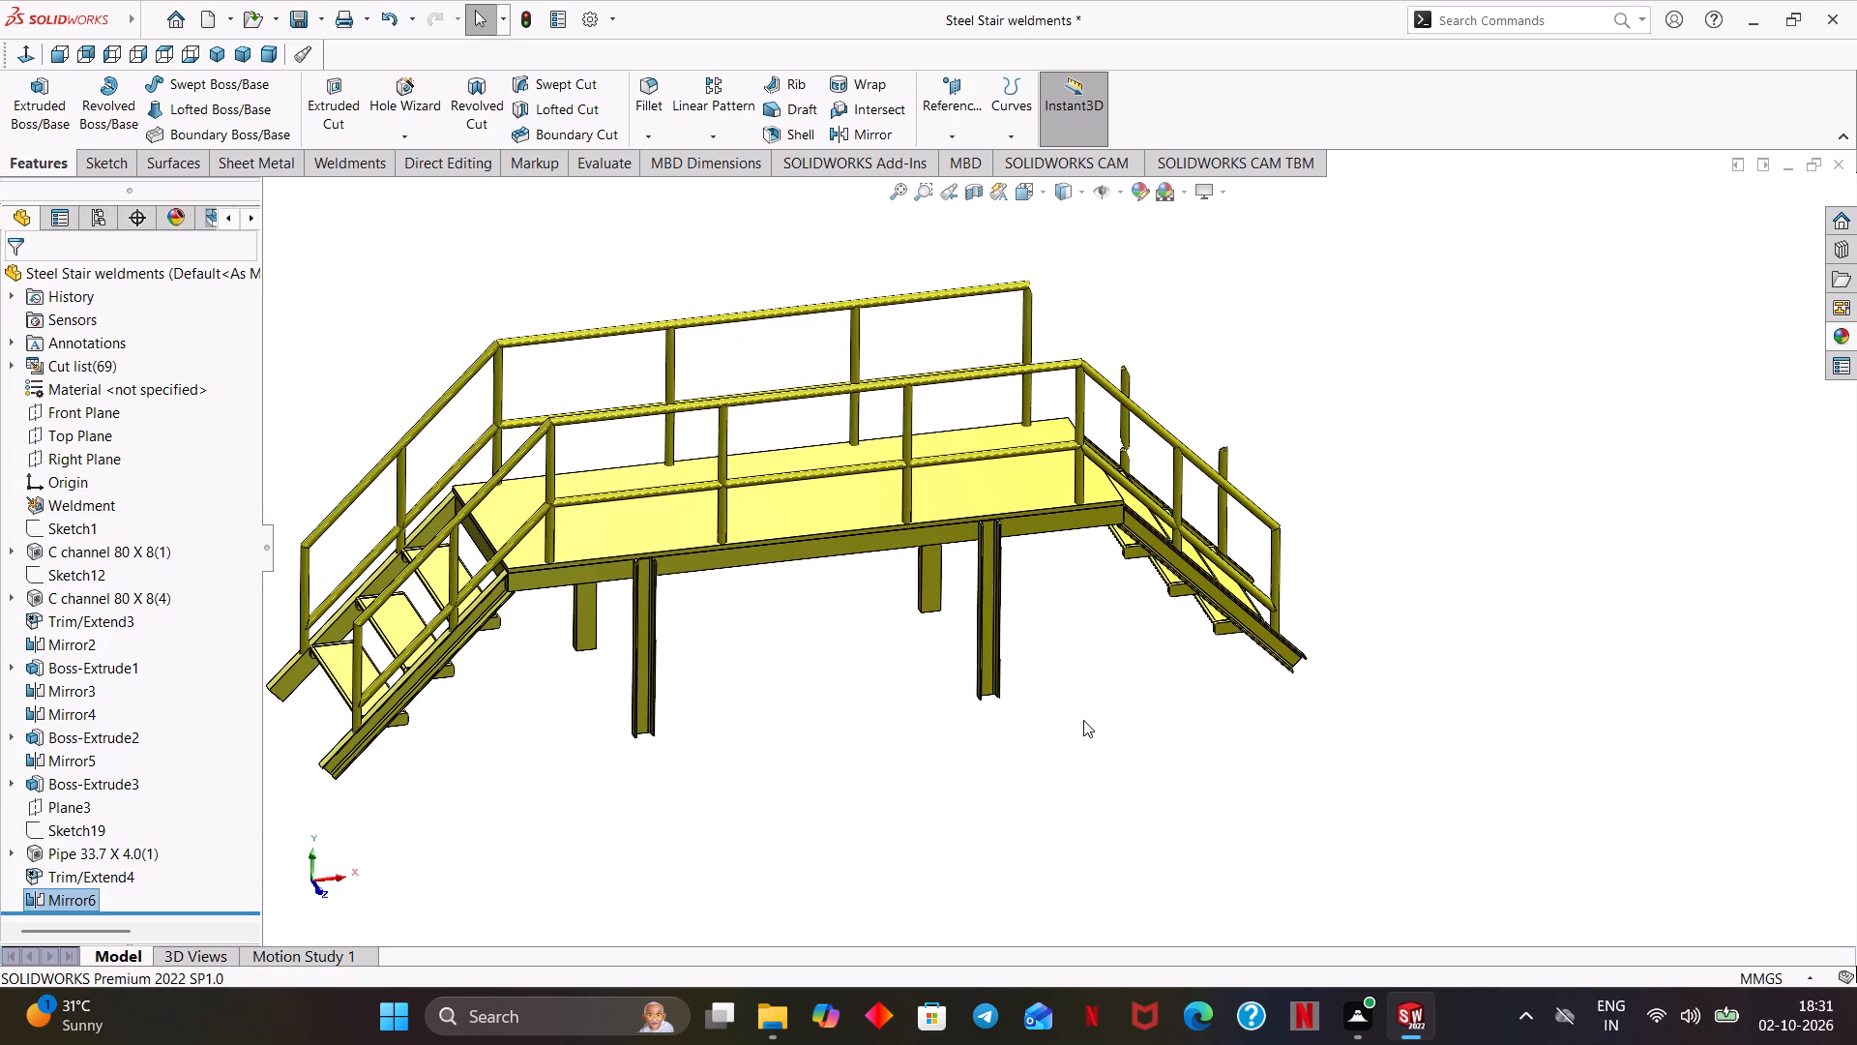
Start a Mirror feature with the Front Plane as the mirror plane.
middle_drag(1083, 719, 1073, 704)
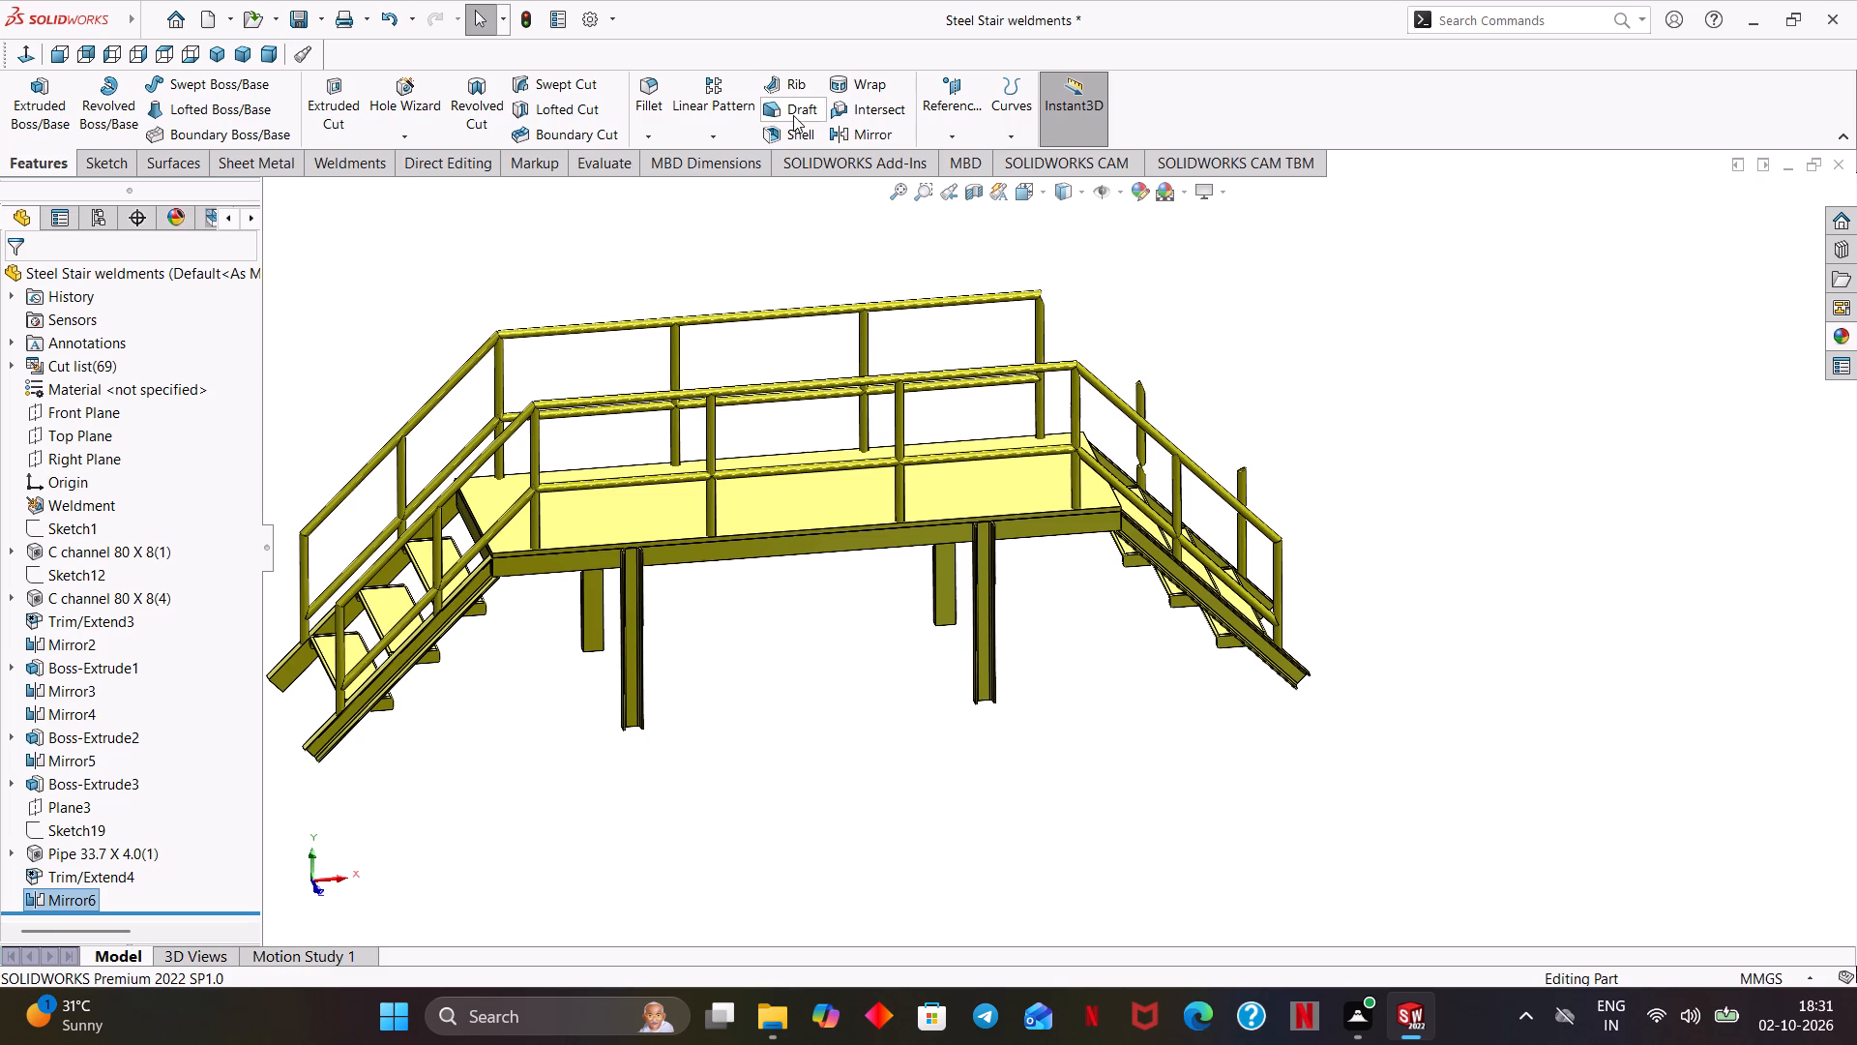
click(879, 134)
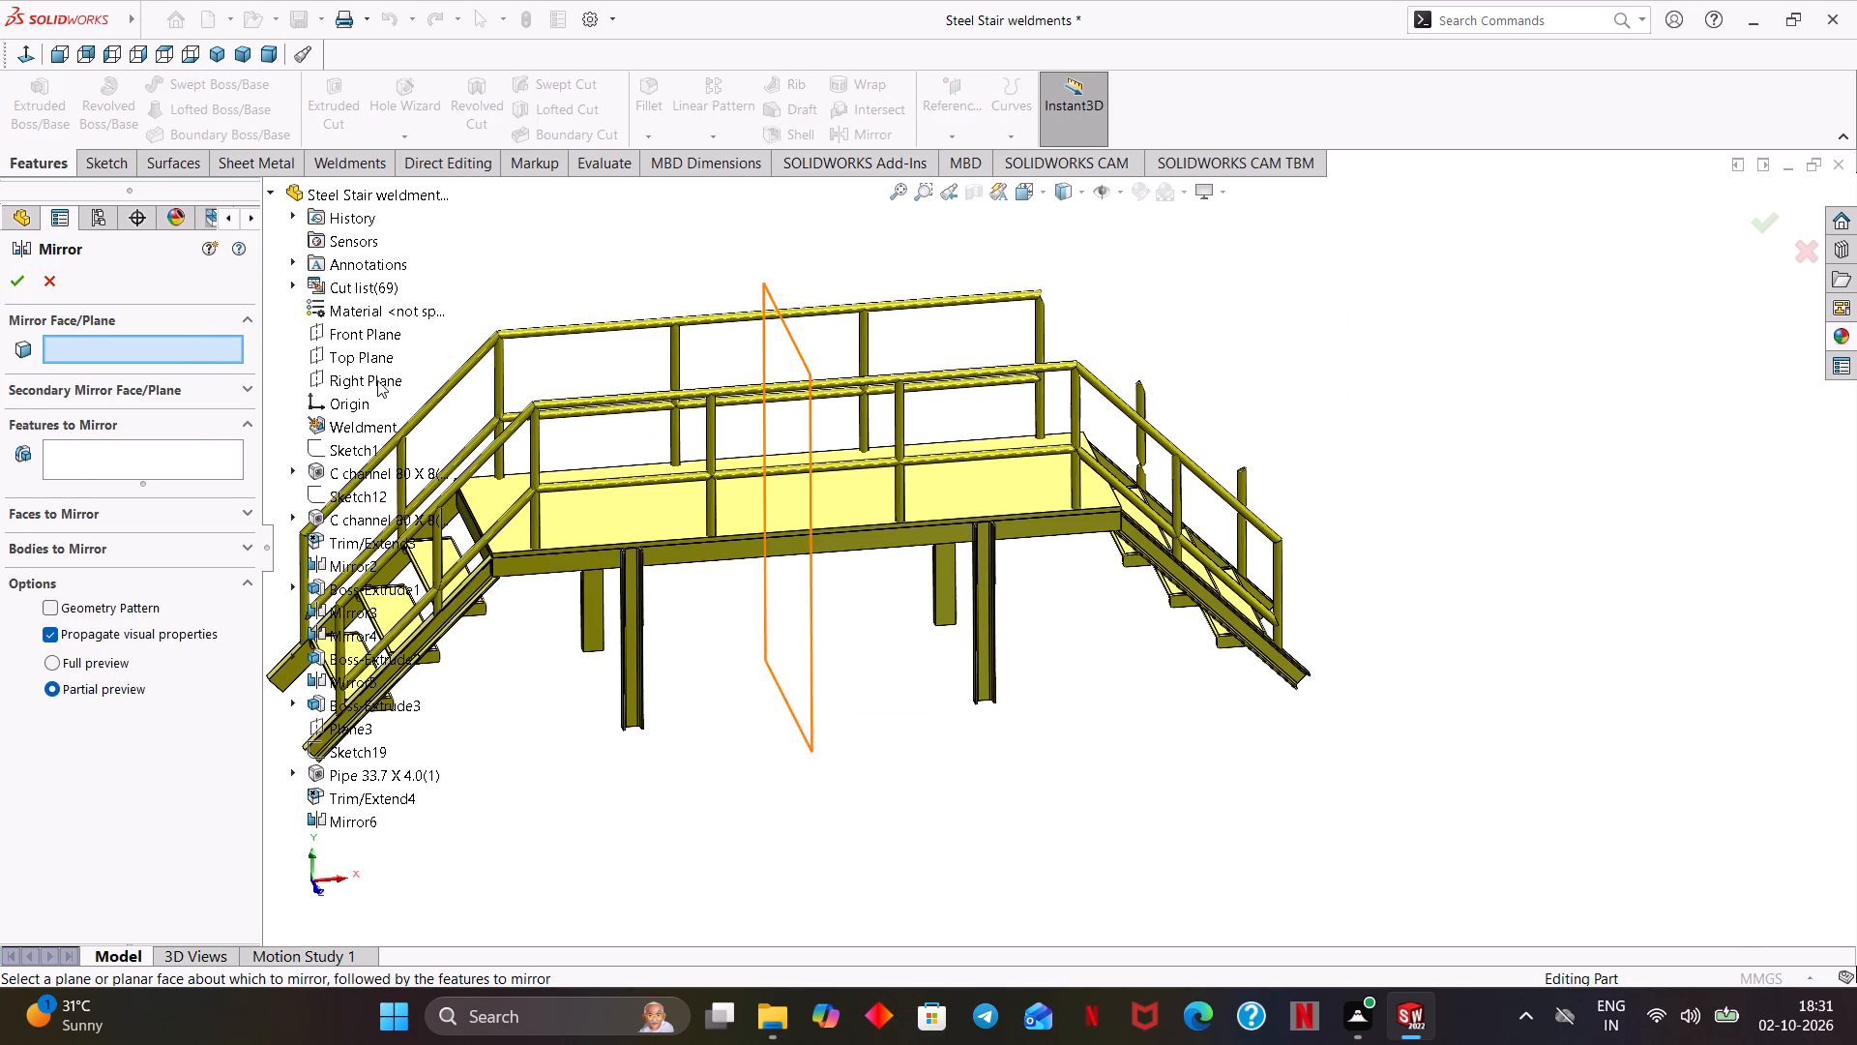
click(360, 331)
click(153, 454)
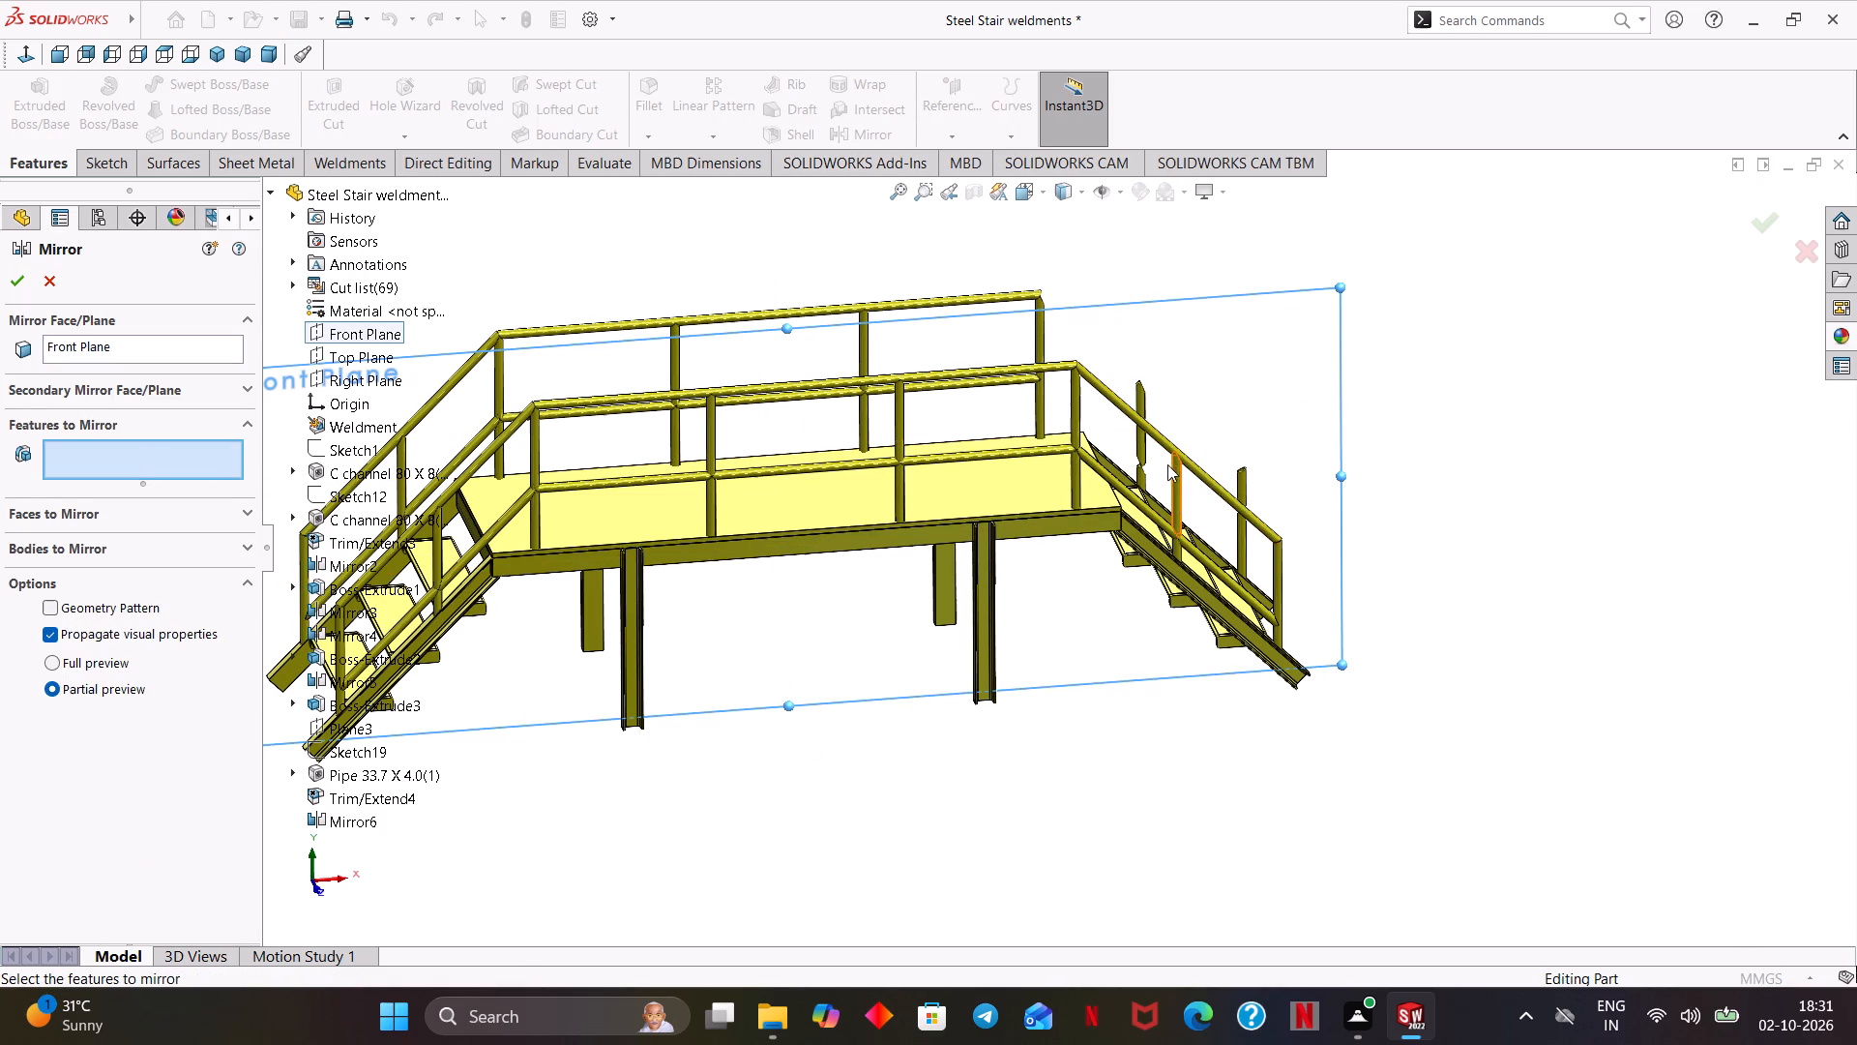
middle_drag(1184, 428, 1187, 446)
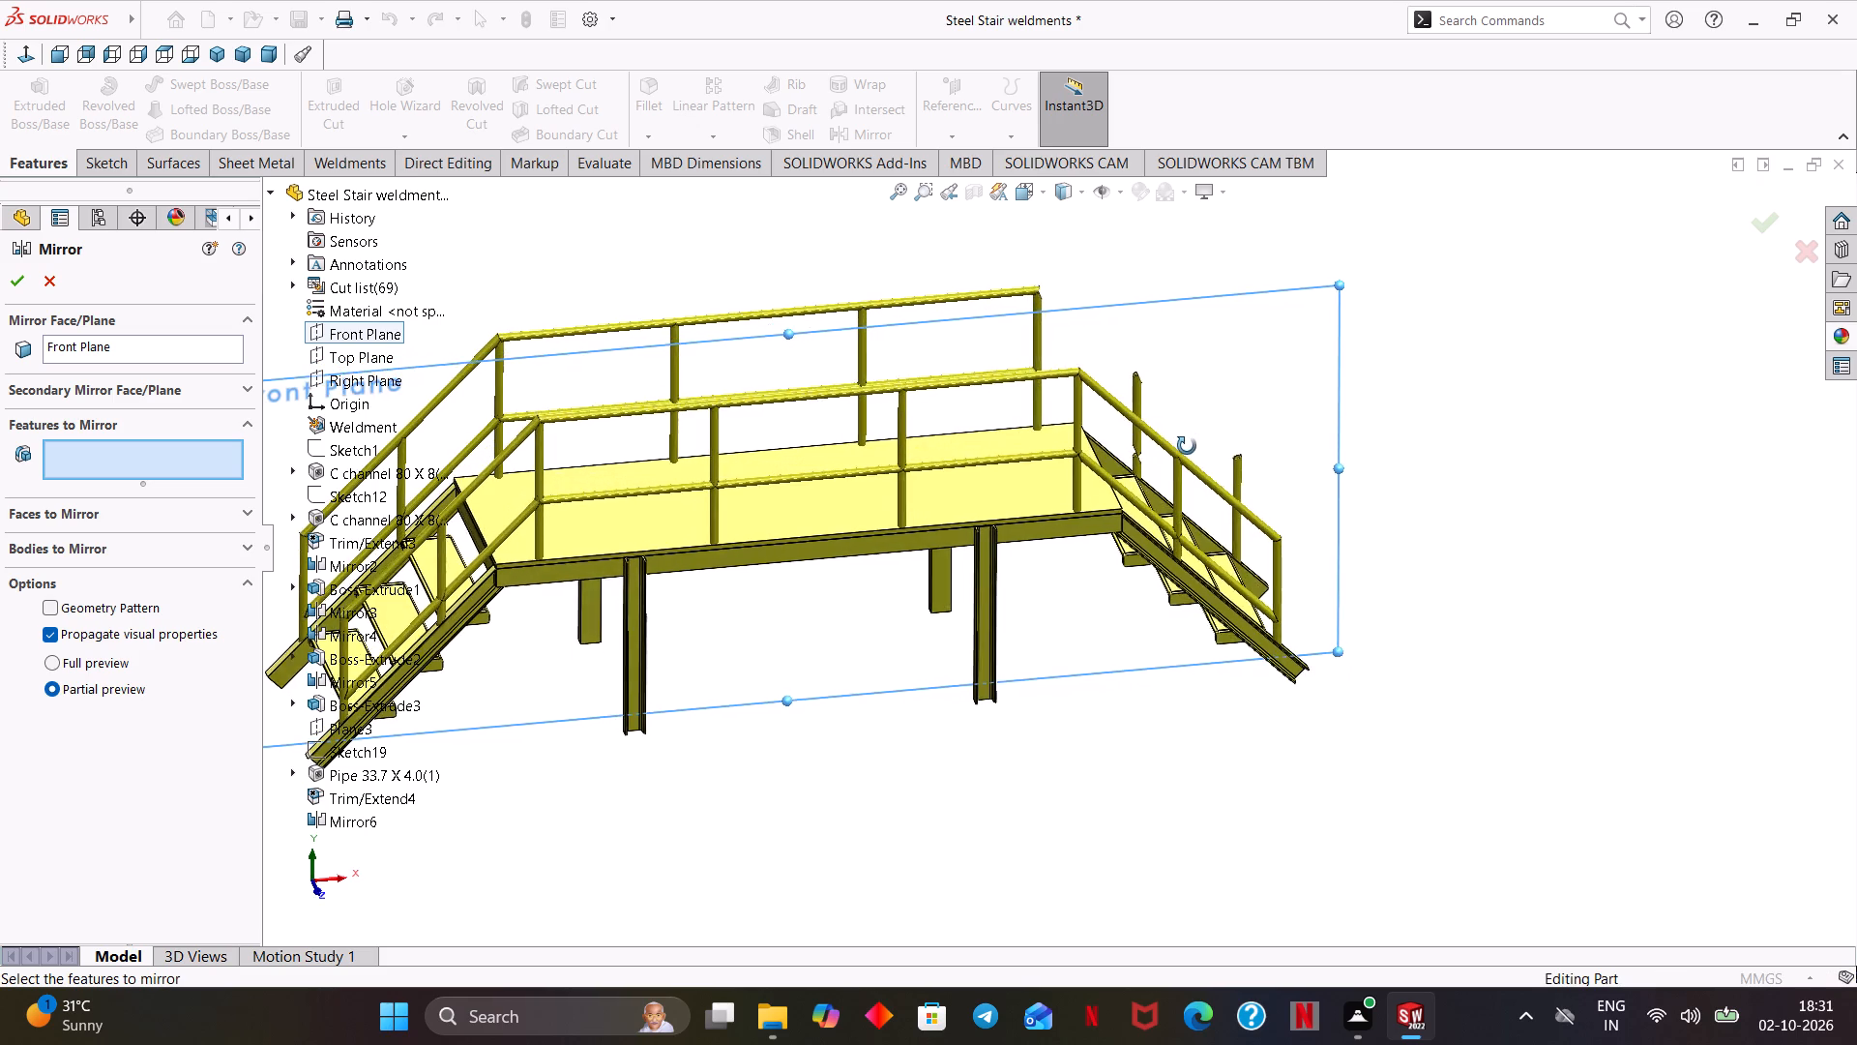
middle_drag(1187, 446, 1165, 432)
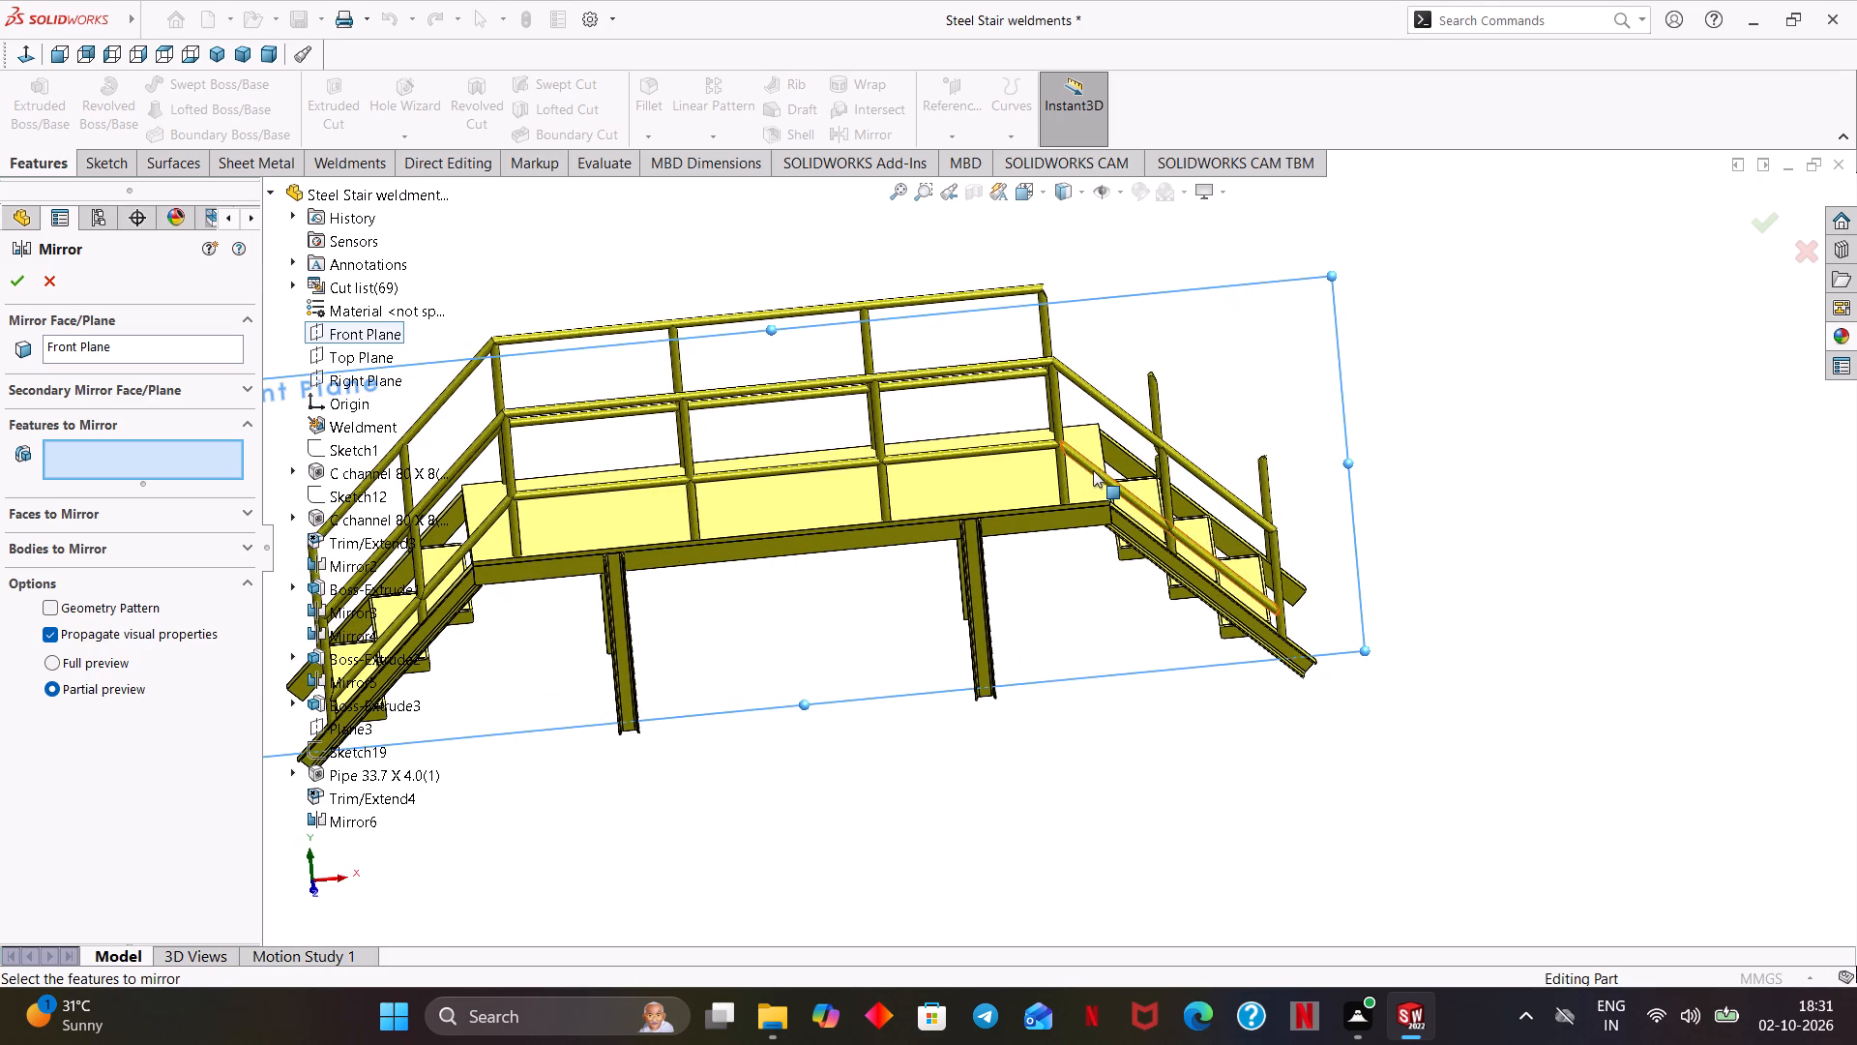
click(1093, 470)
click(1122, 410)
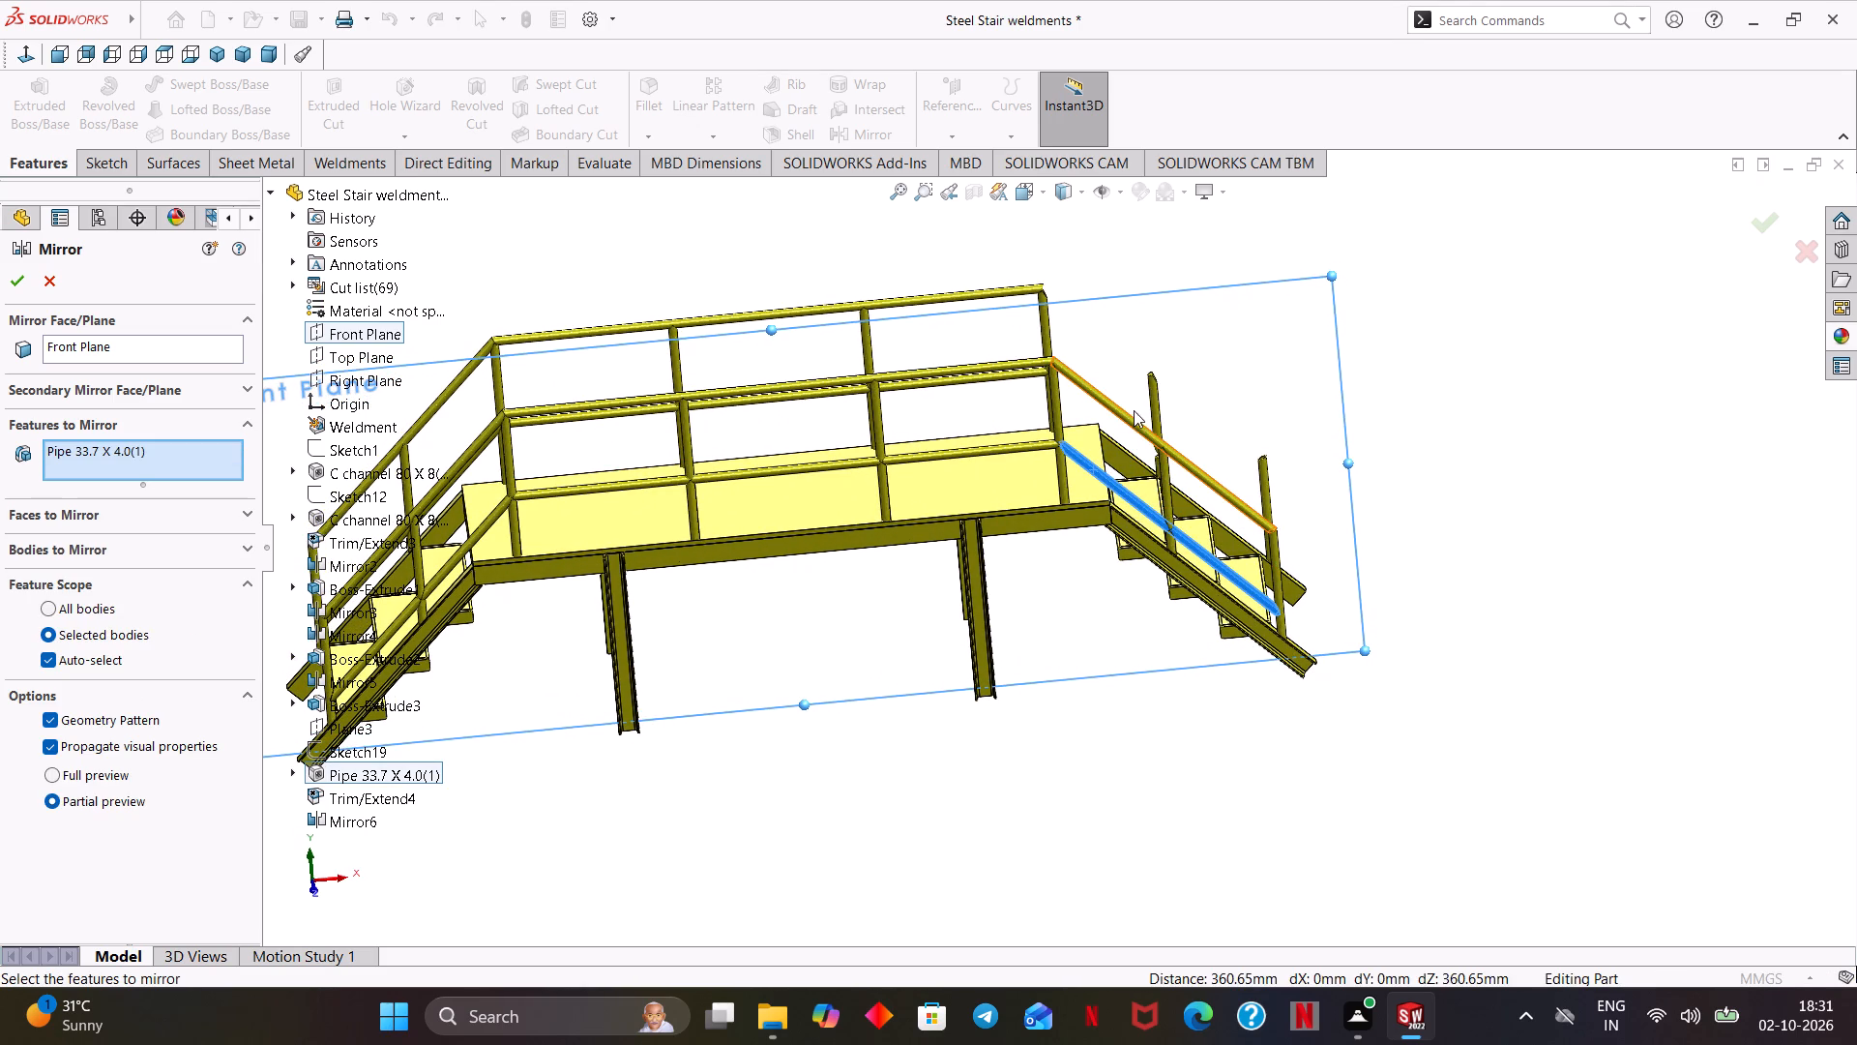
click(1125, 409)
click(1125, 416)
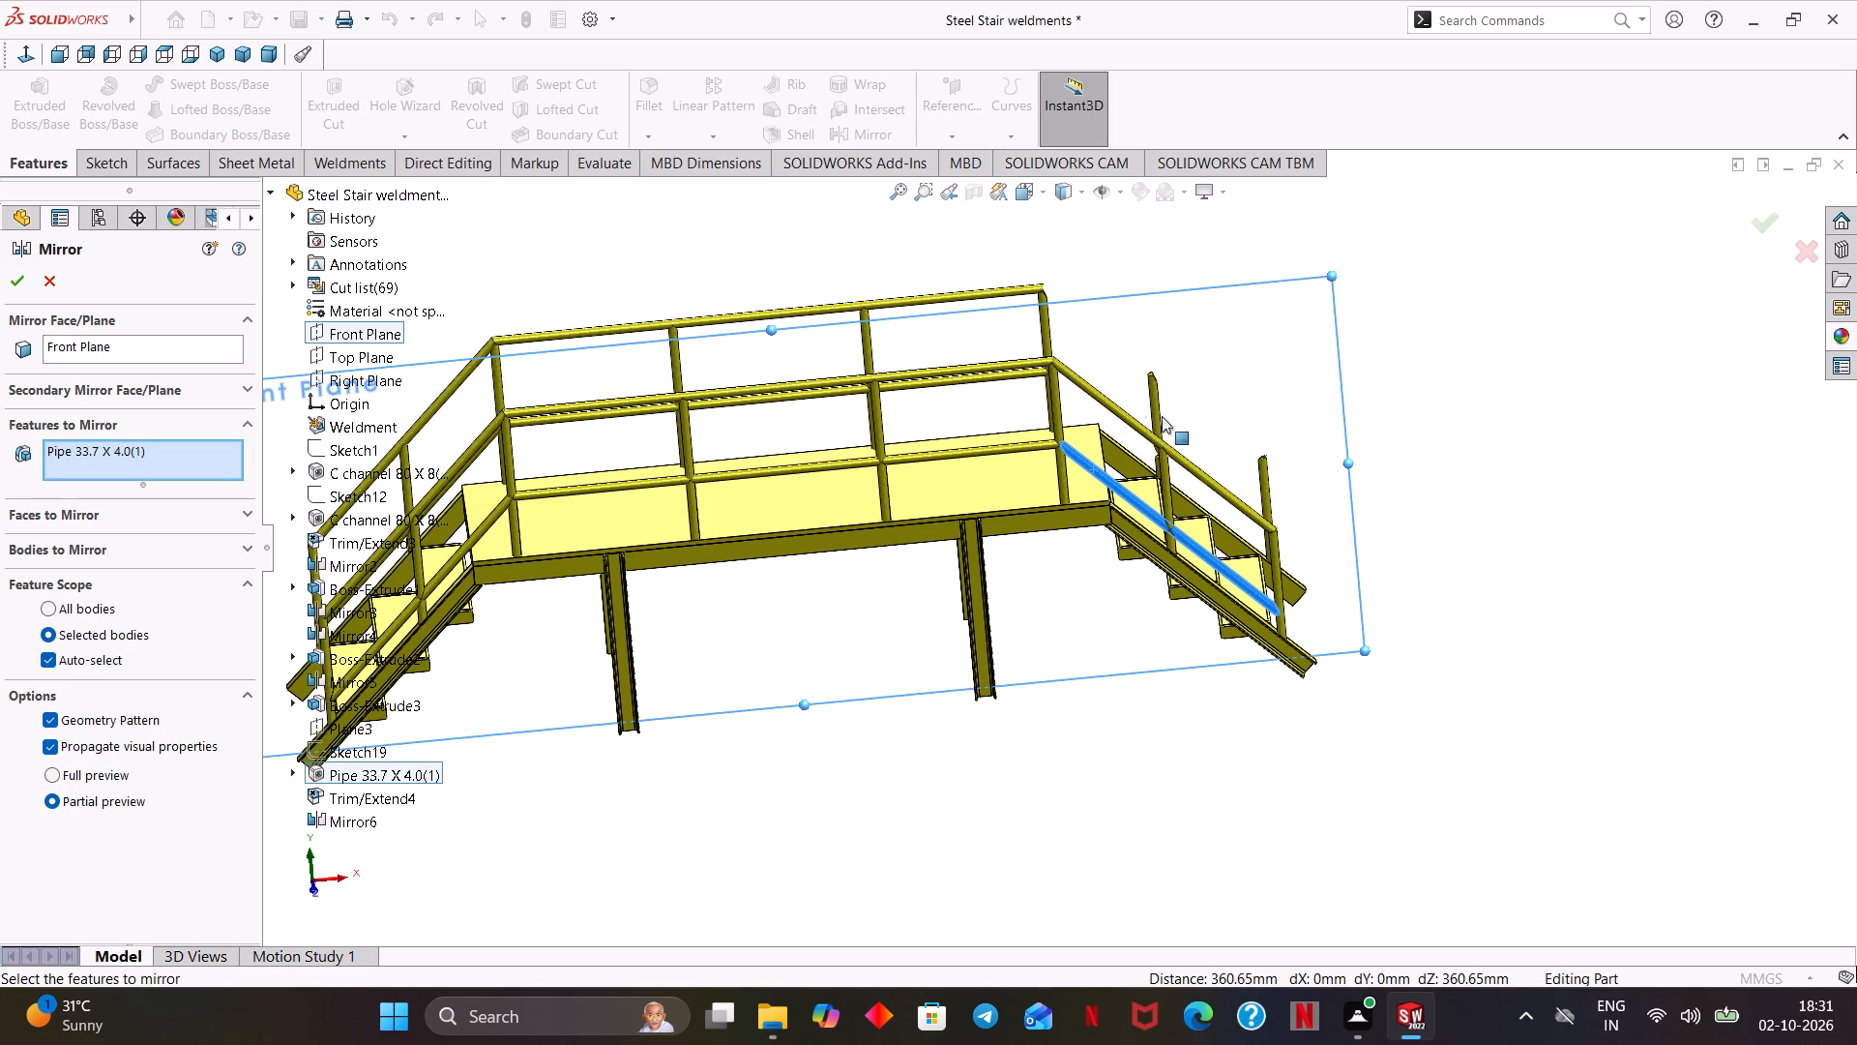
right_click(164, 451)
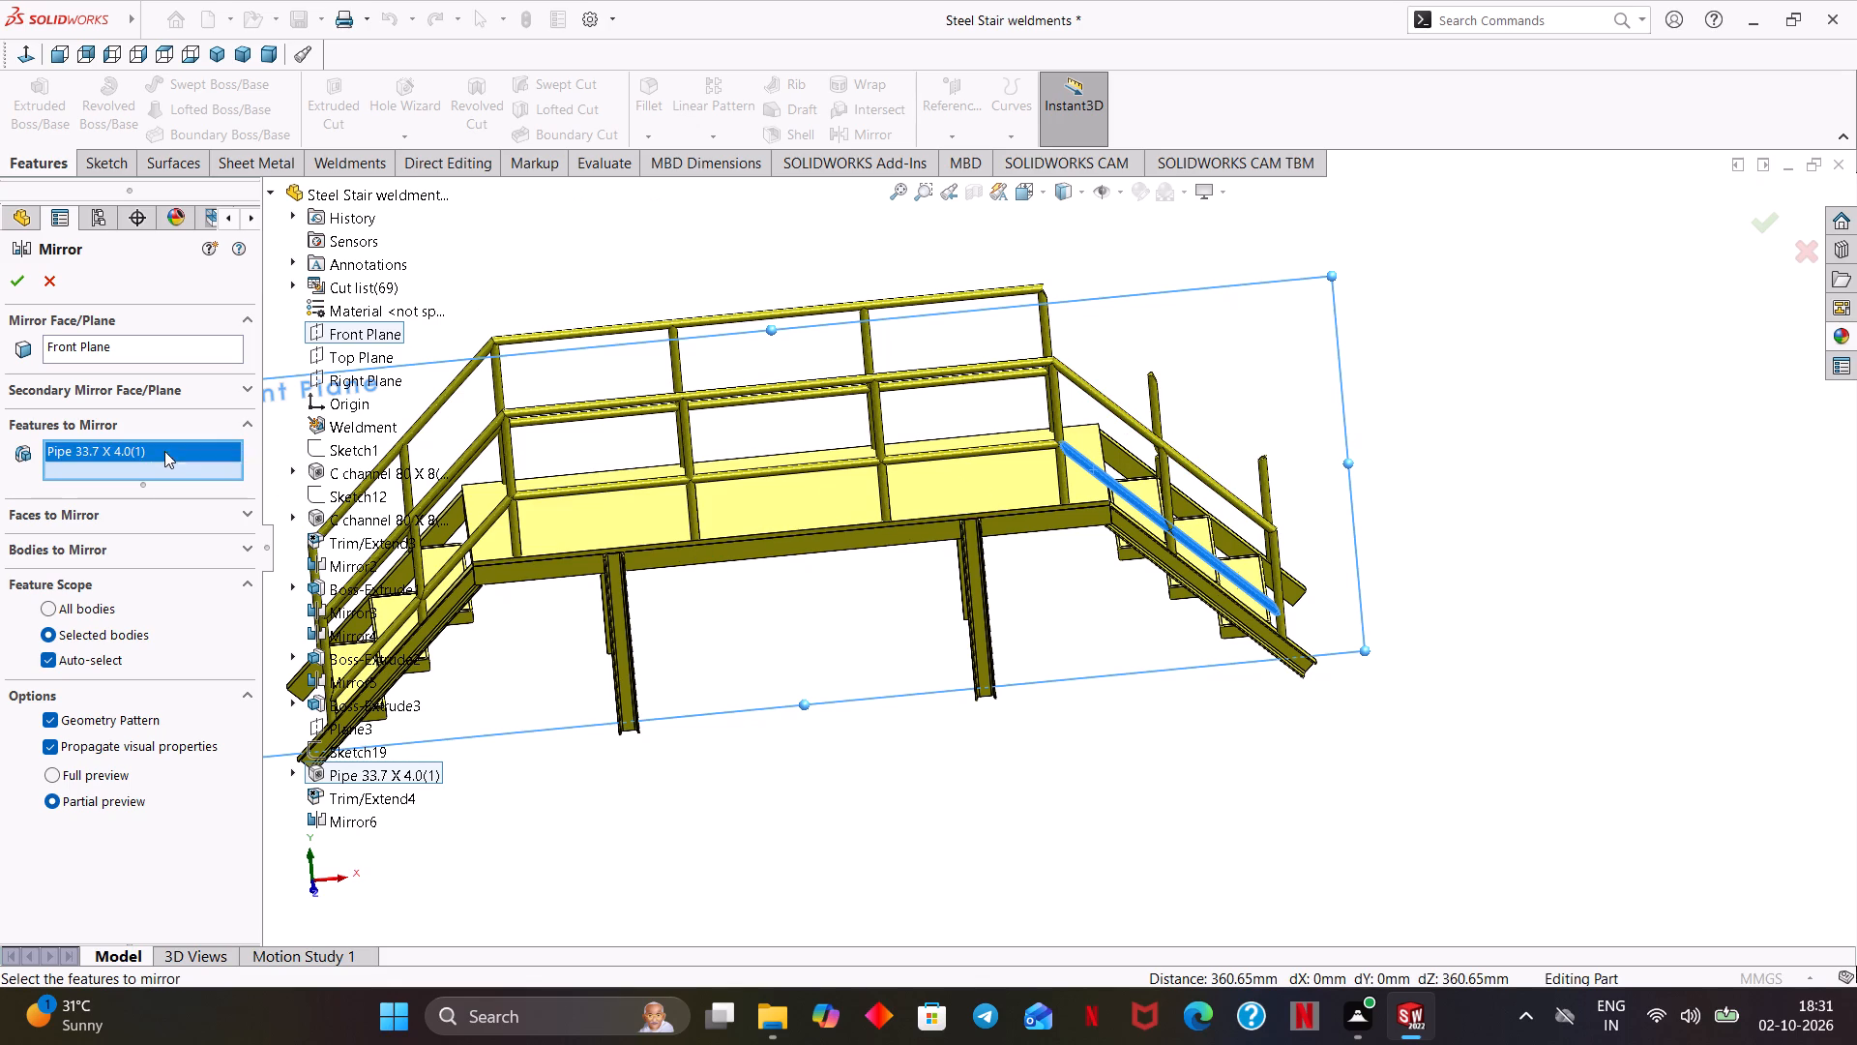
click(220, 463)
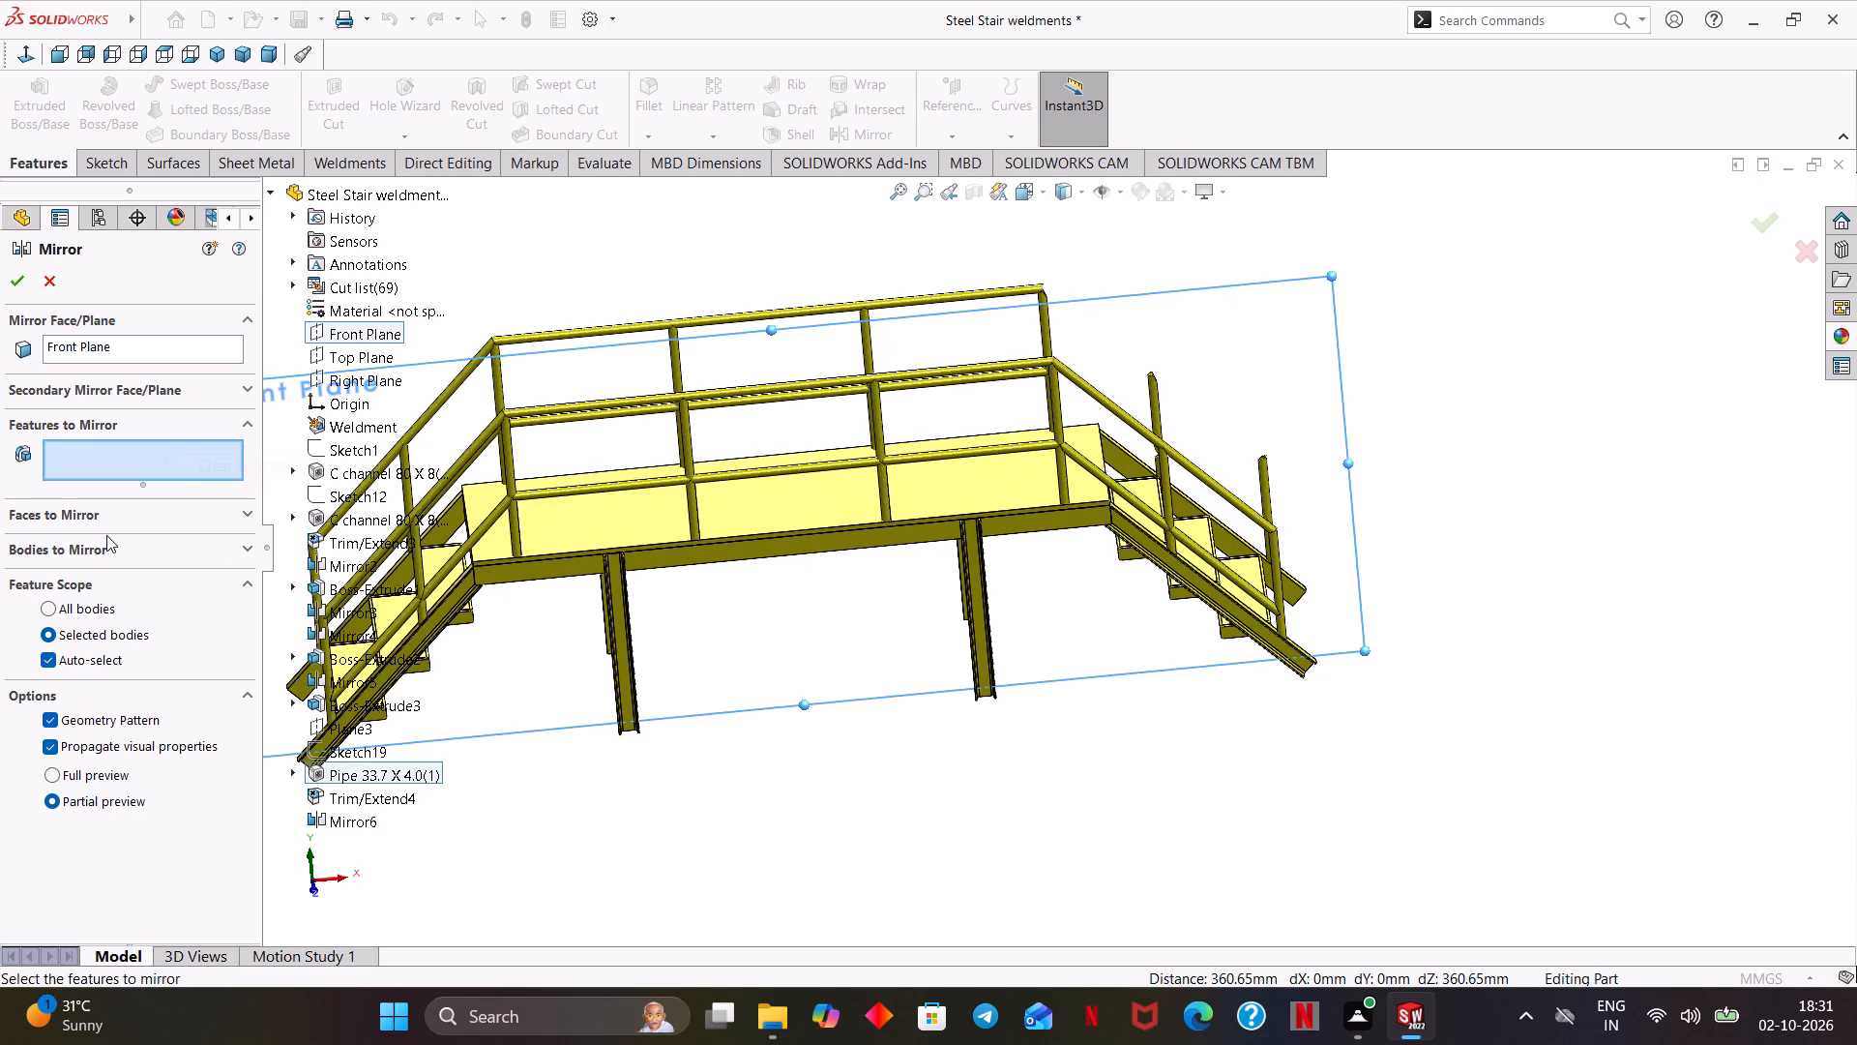
Add the second stair's top and middle sloped rails to the bodies to mirror, and complete the mirror.
click(106, 546)
click(1126, 419)
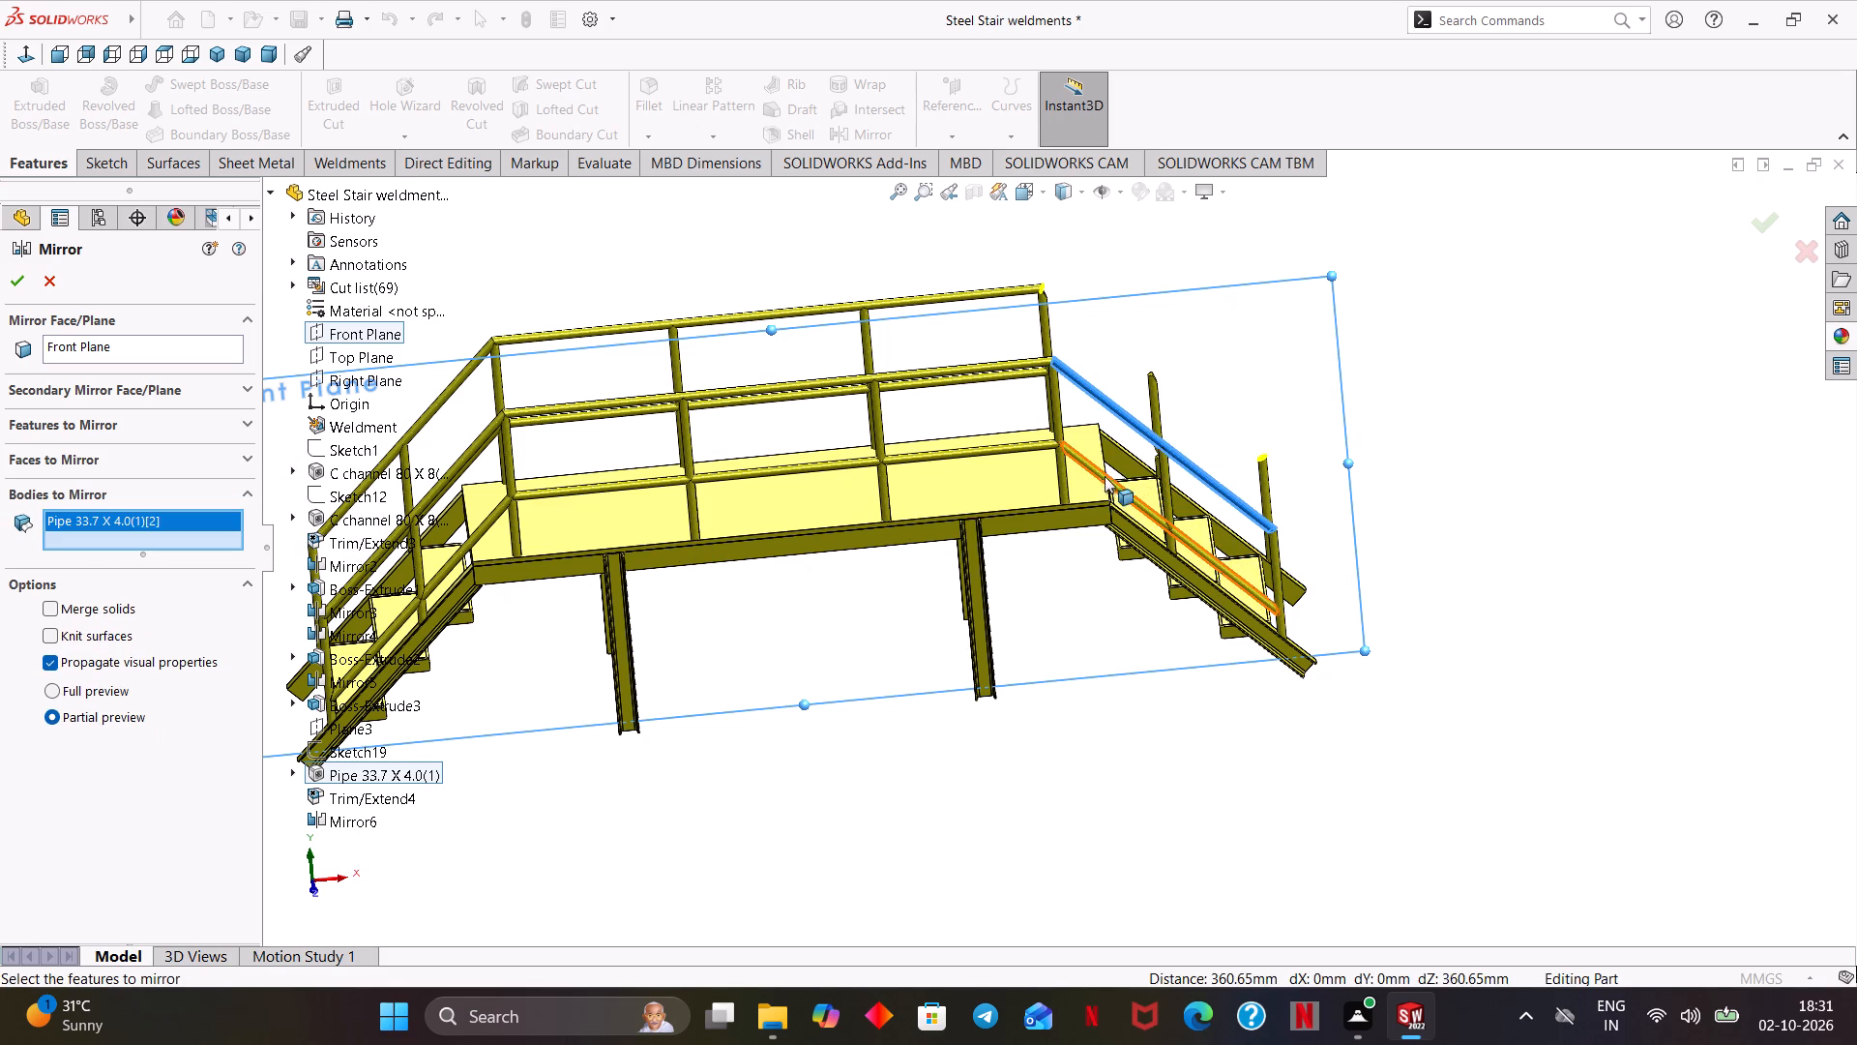
click(1101, 480)
middle_drag(1267, 427, 1187, 489)
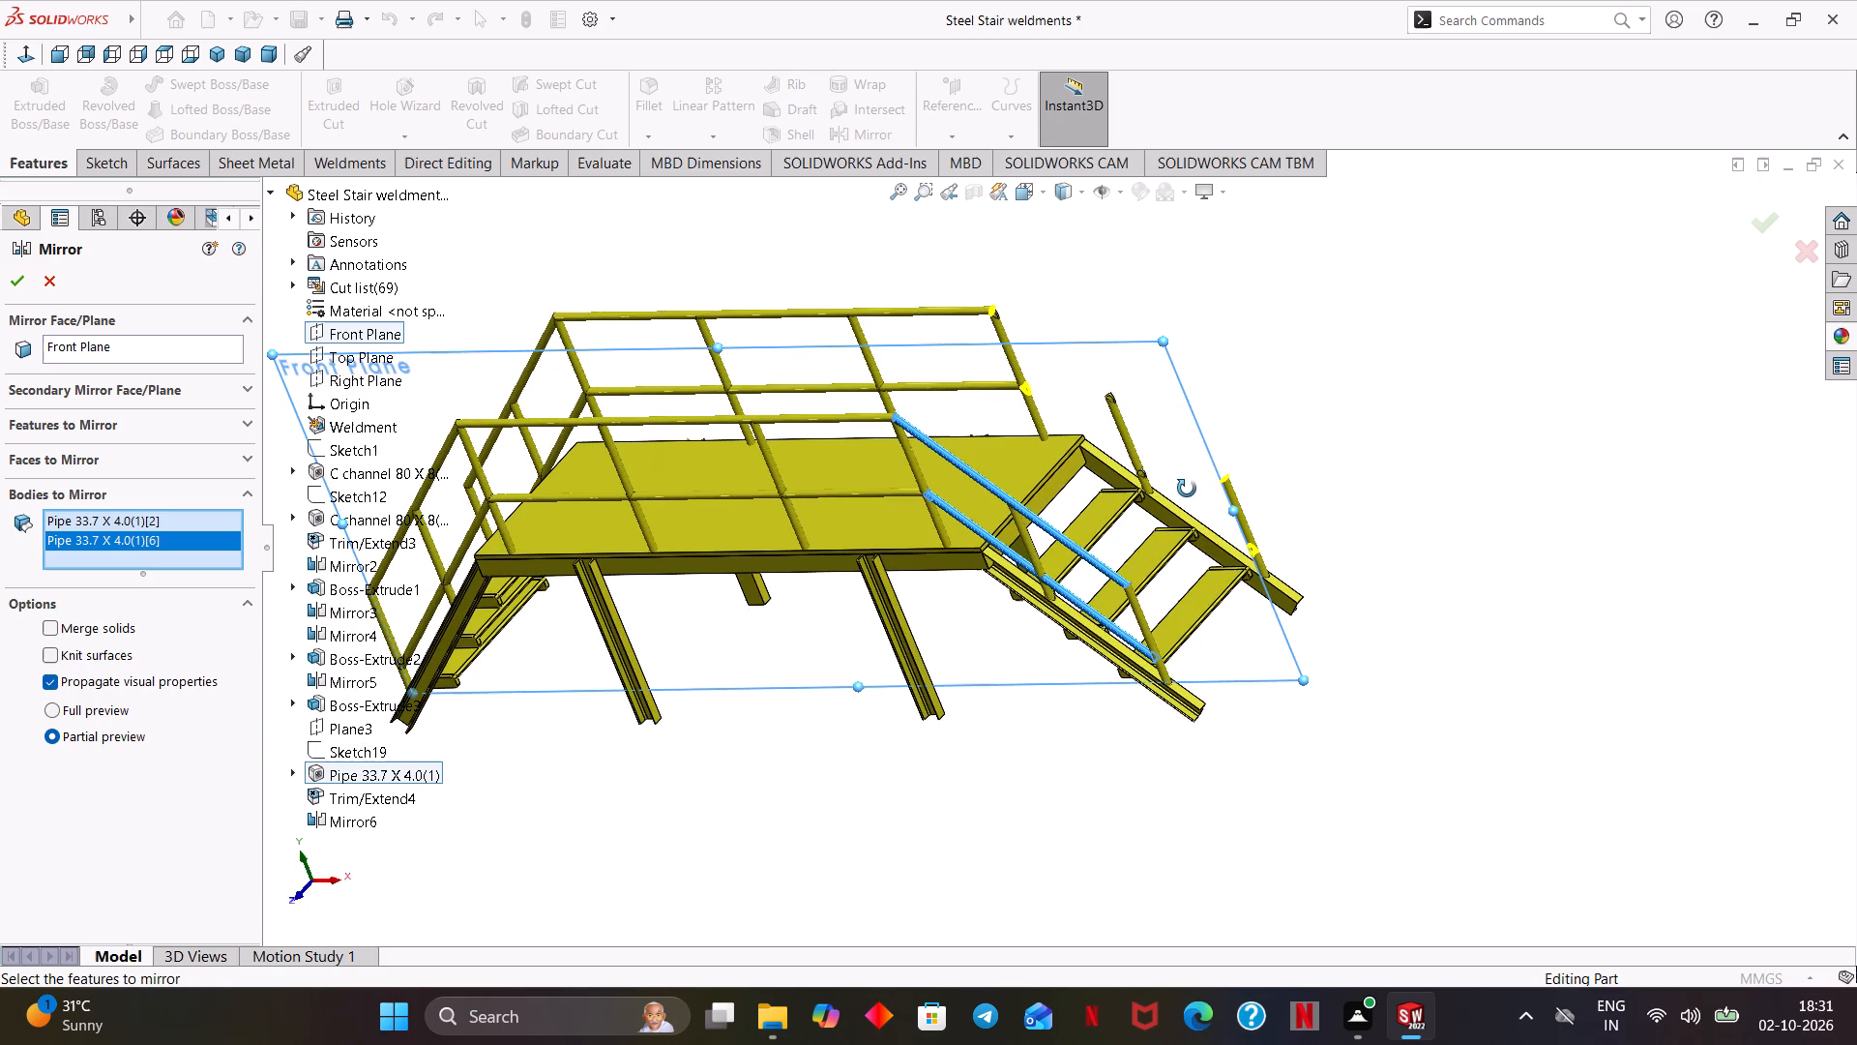
middle_drag(1187, 489, 1210, 469)
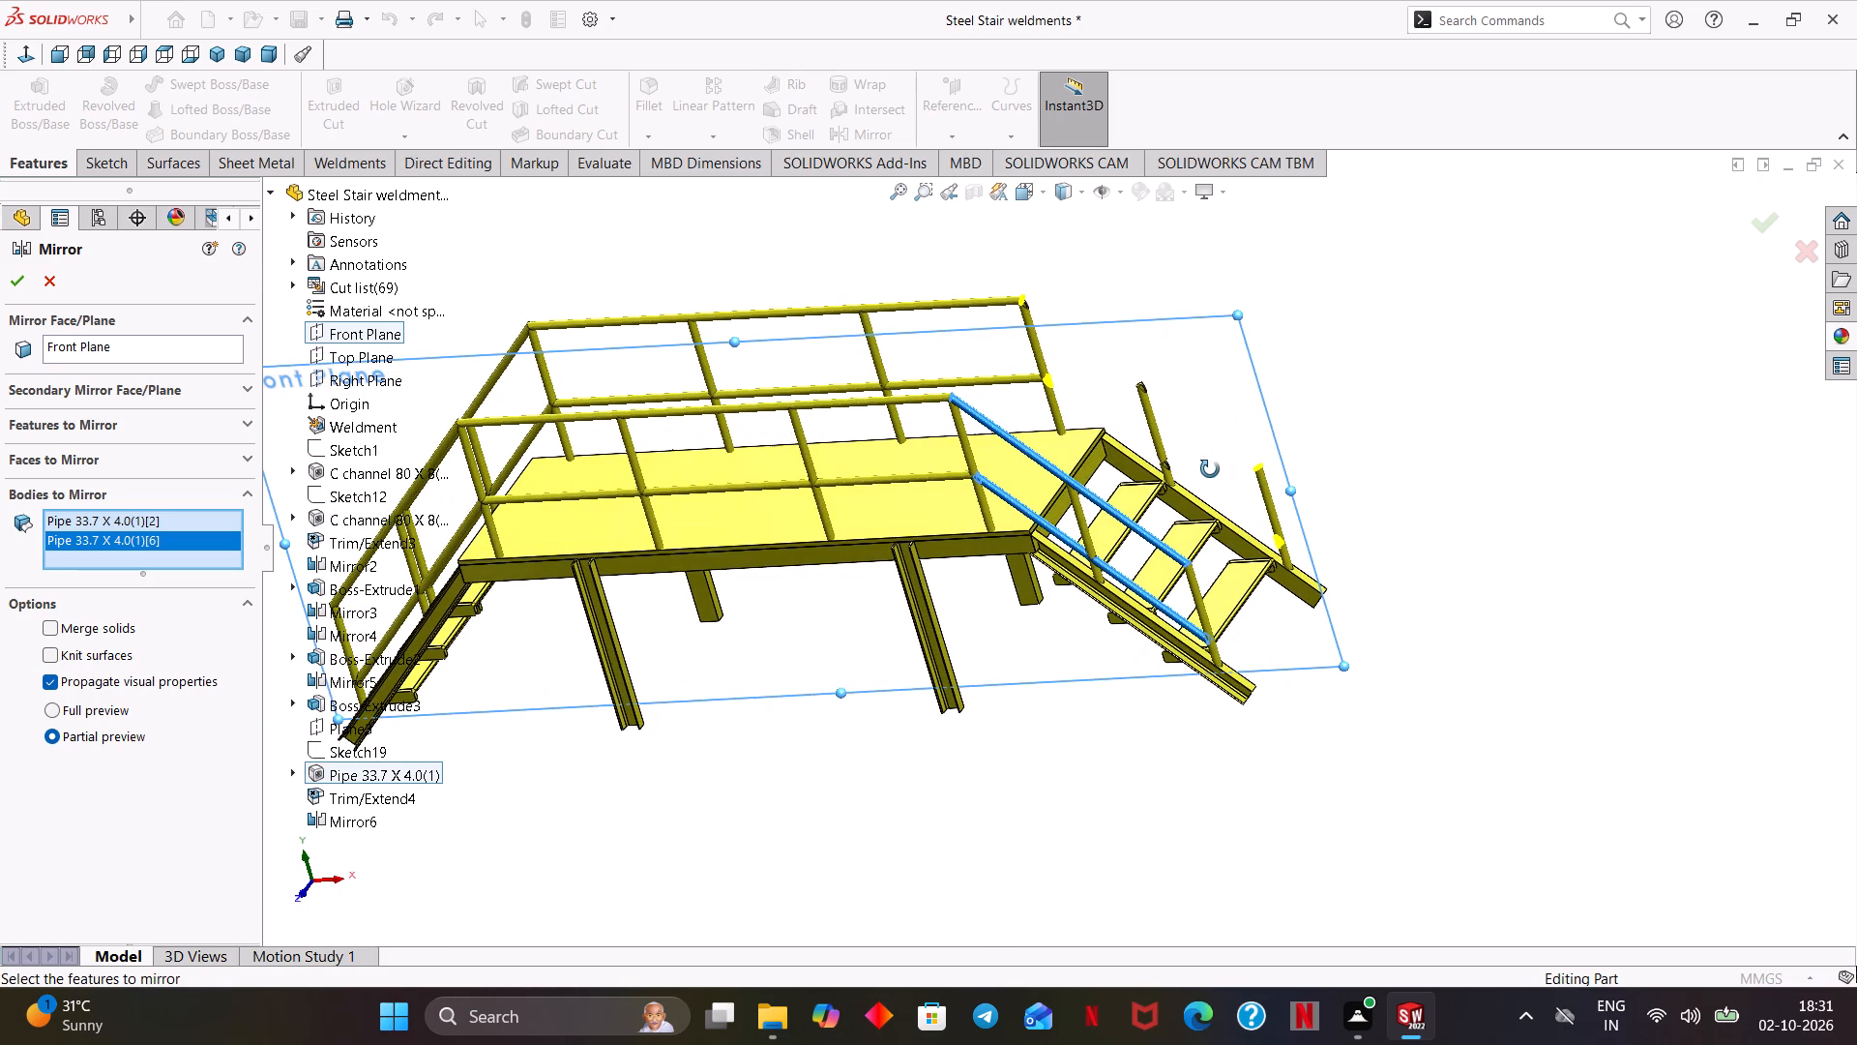
middle_drag(1210, 469, 1208, 469)
click(18, 286)
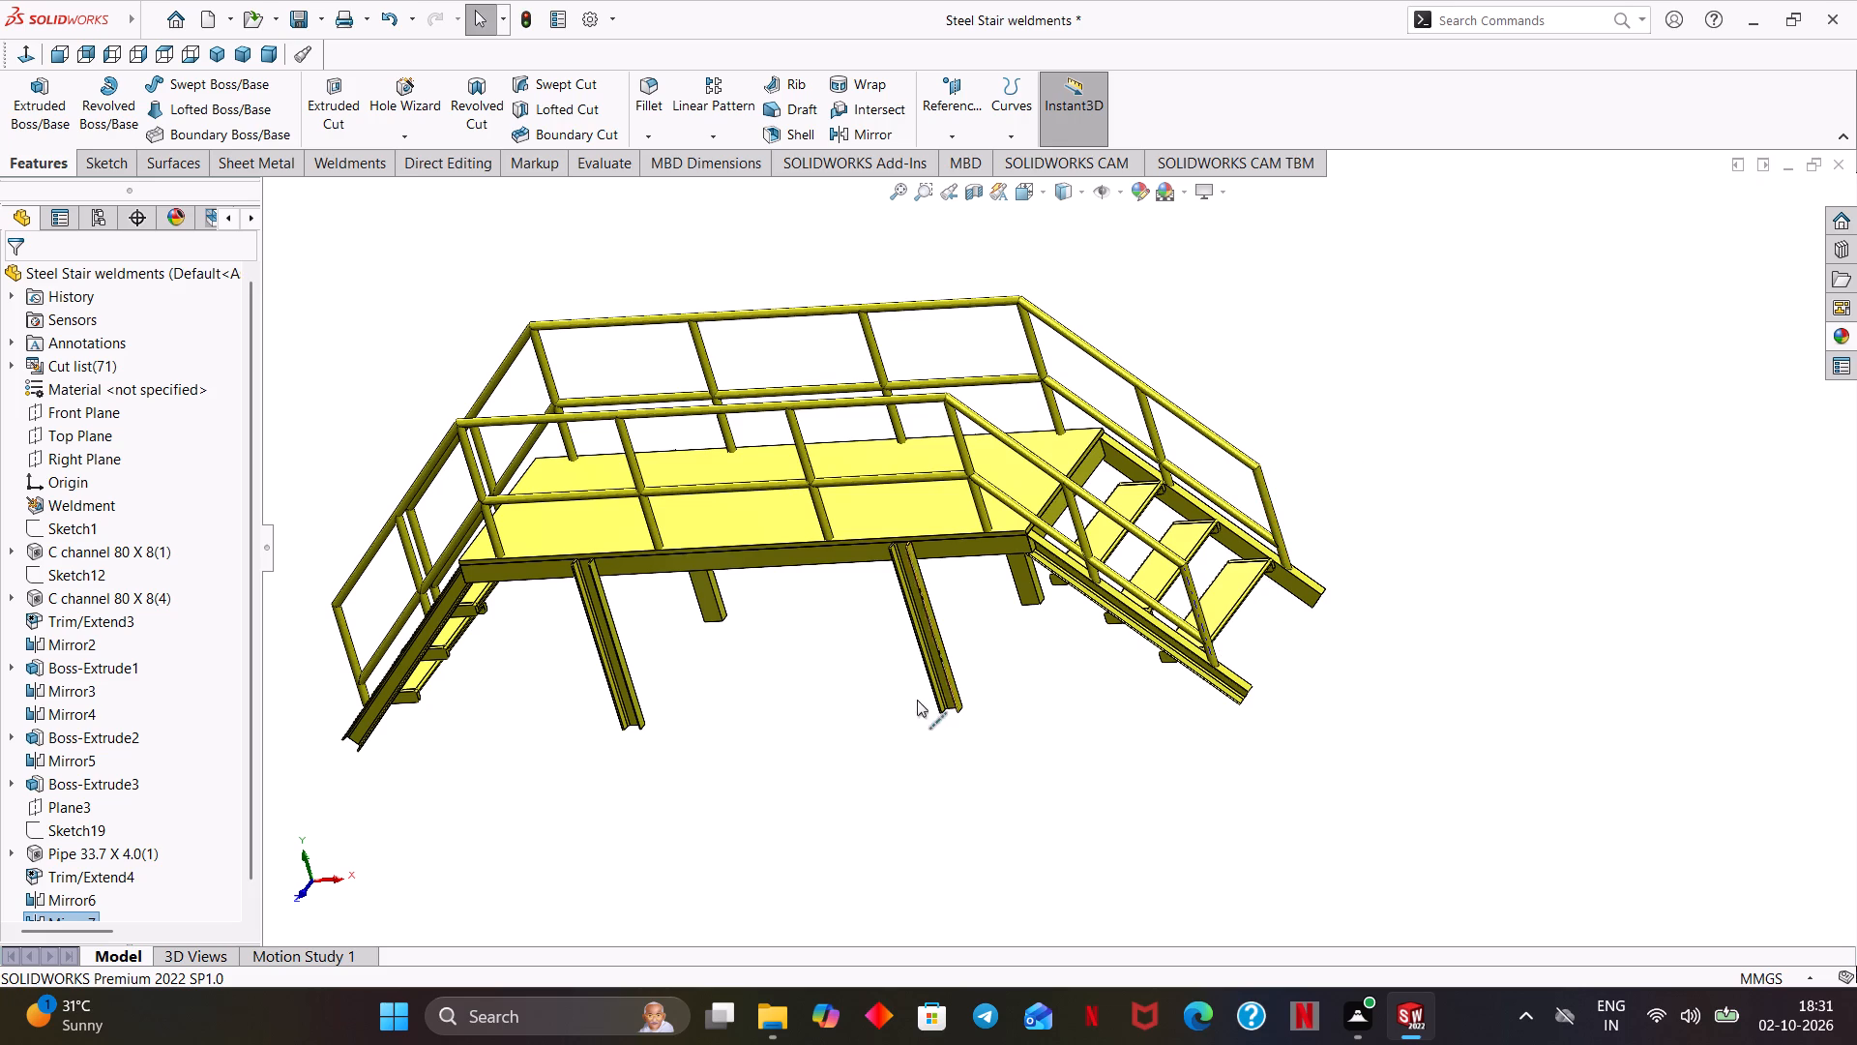
Examine the stair weldment from several angles, checking both railings and the lower ends of the first stair.
ctrl+middle_drag(894, 716, 1066, 721)
scroll(1075, 753, up, 1)
middle_drag(1101, 794, 1268, 793)
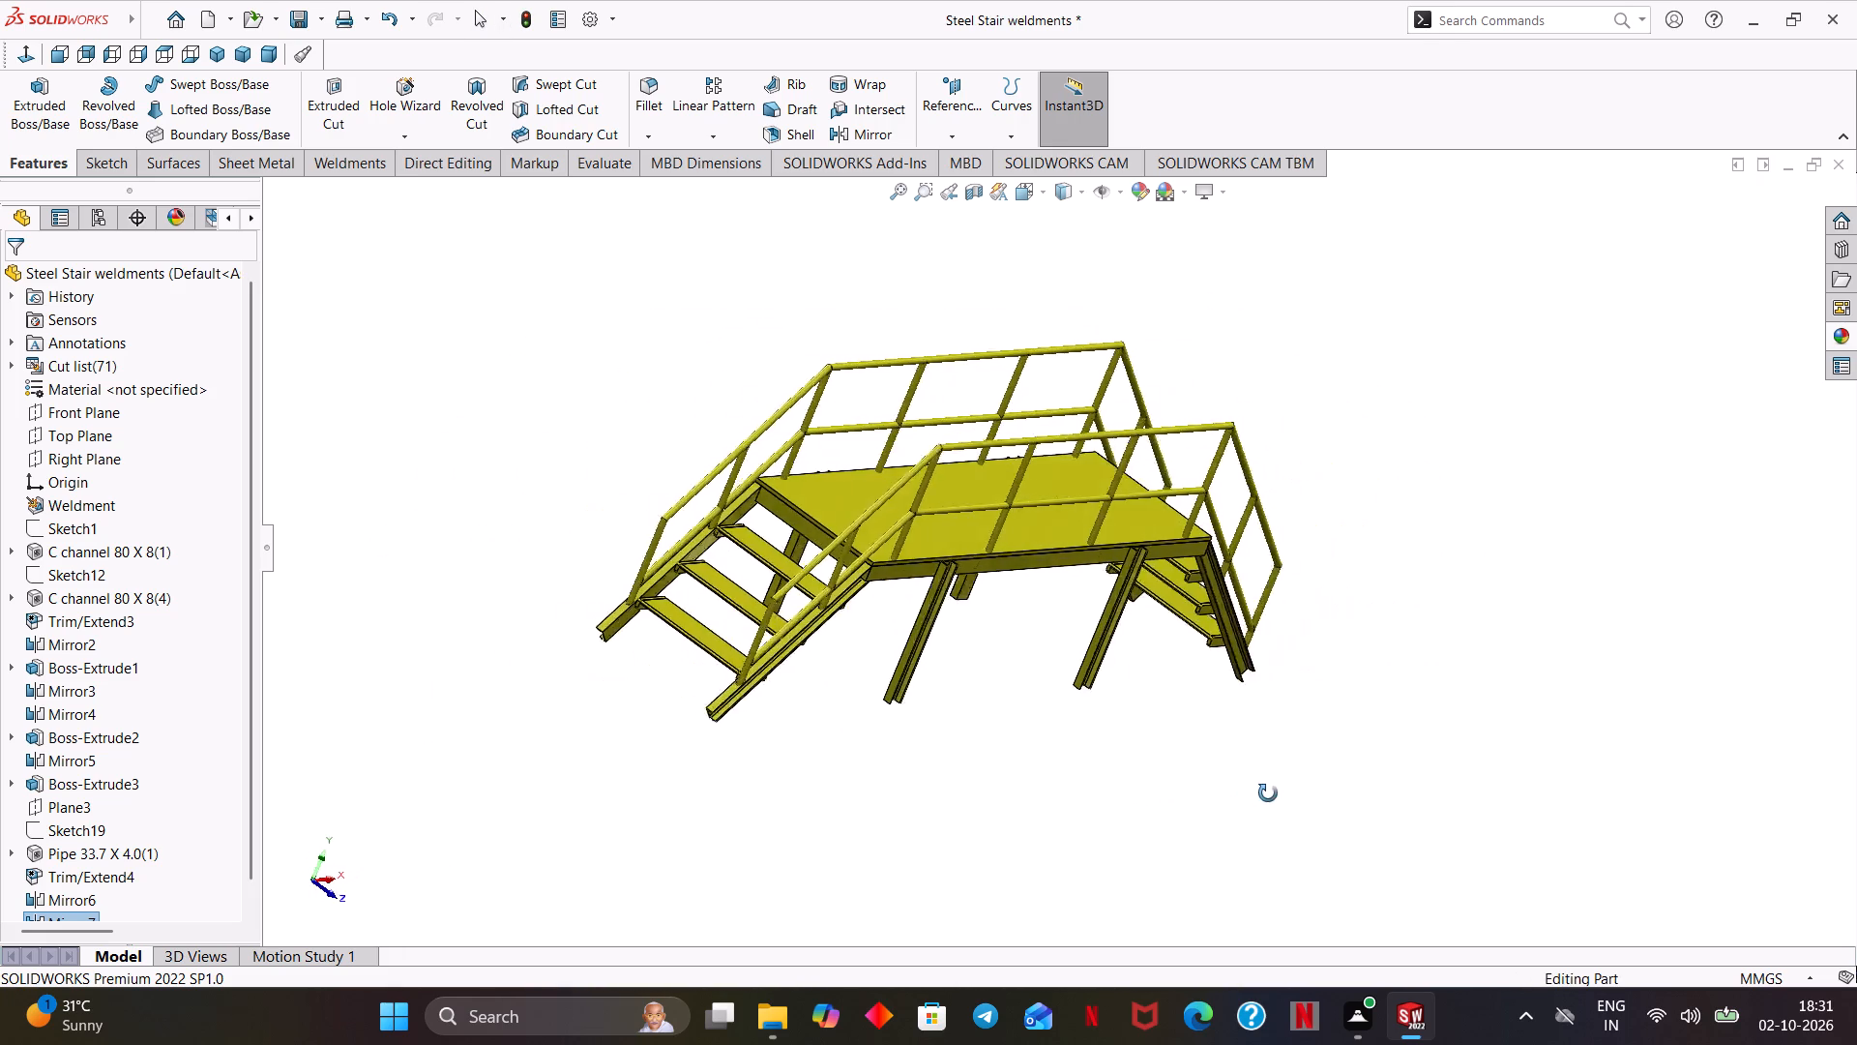
middle_drag(1268, 793, 1285, 793)
scroll(1020, 811, down, 3)
ctrl+middle_drag(989, 714, 1004, 743)
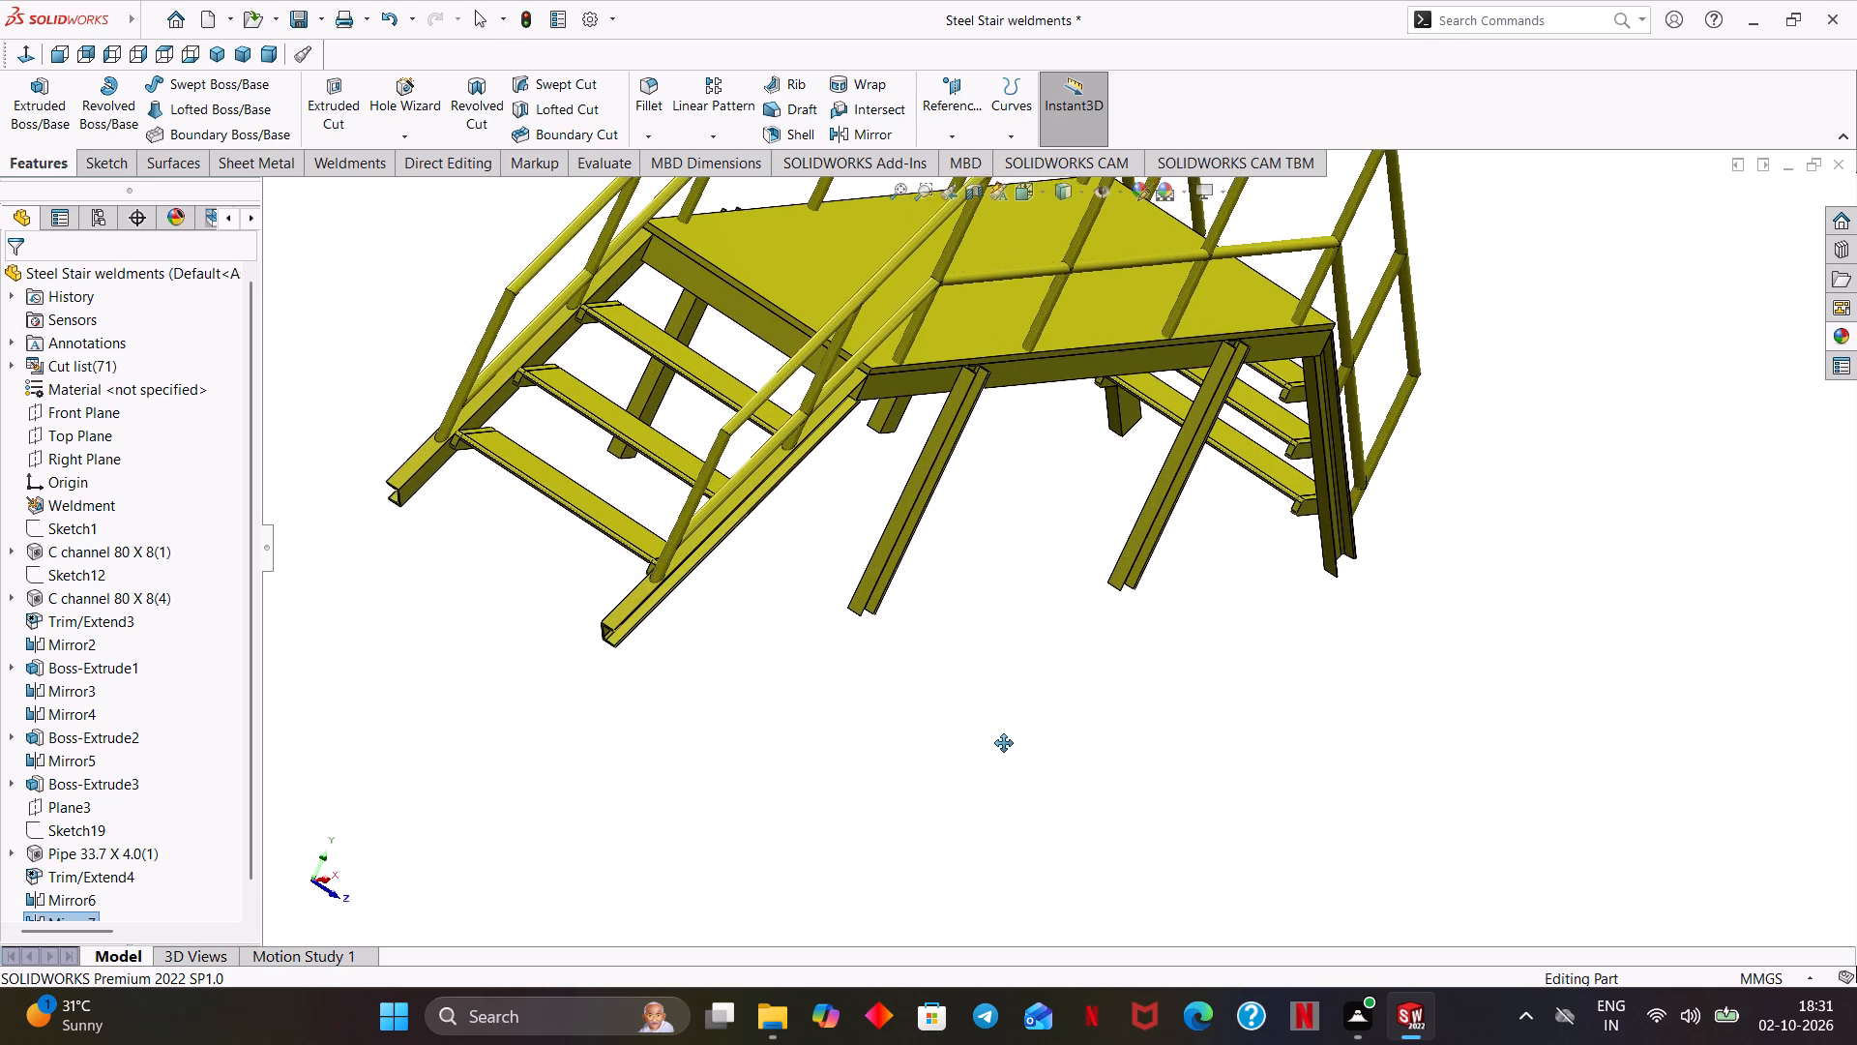
ctrl+middle_drag(1004, 743, 1147, 931)
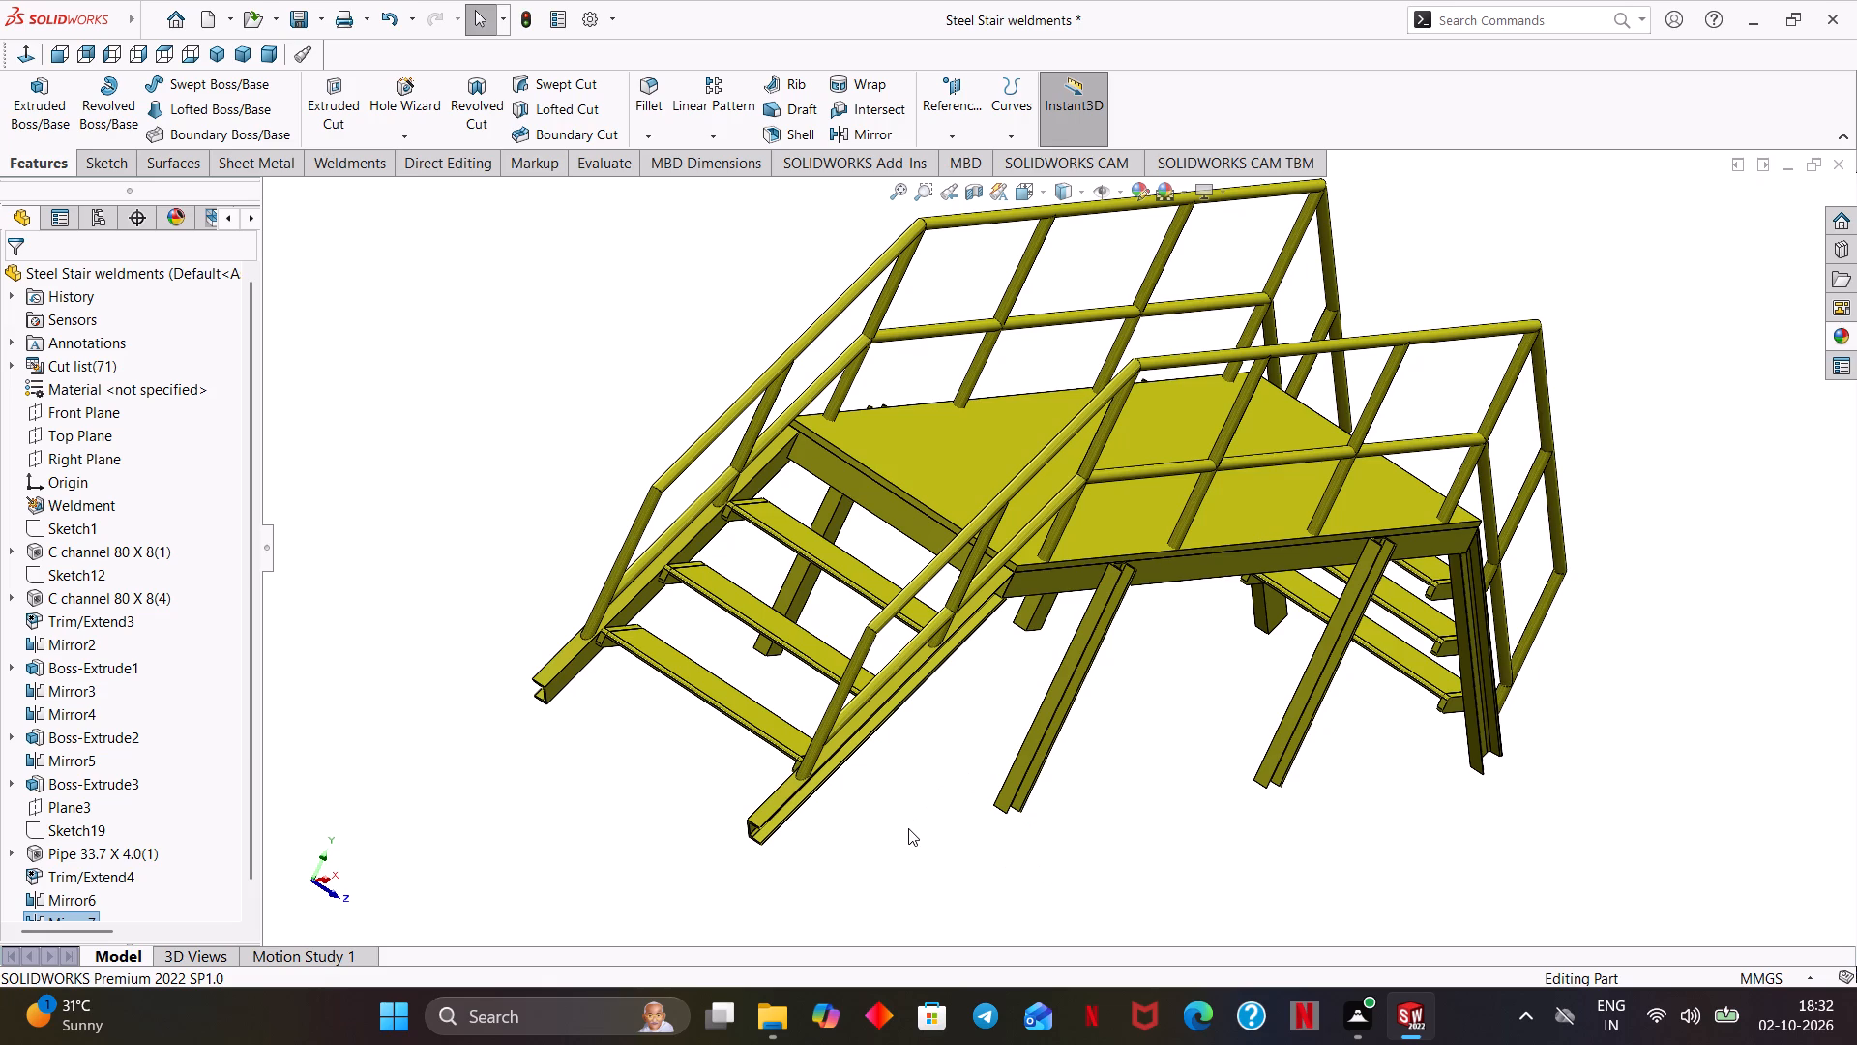
scroll(905, 828, down, 1)
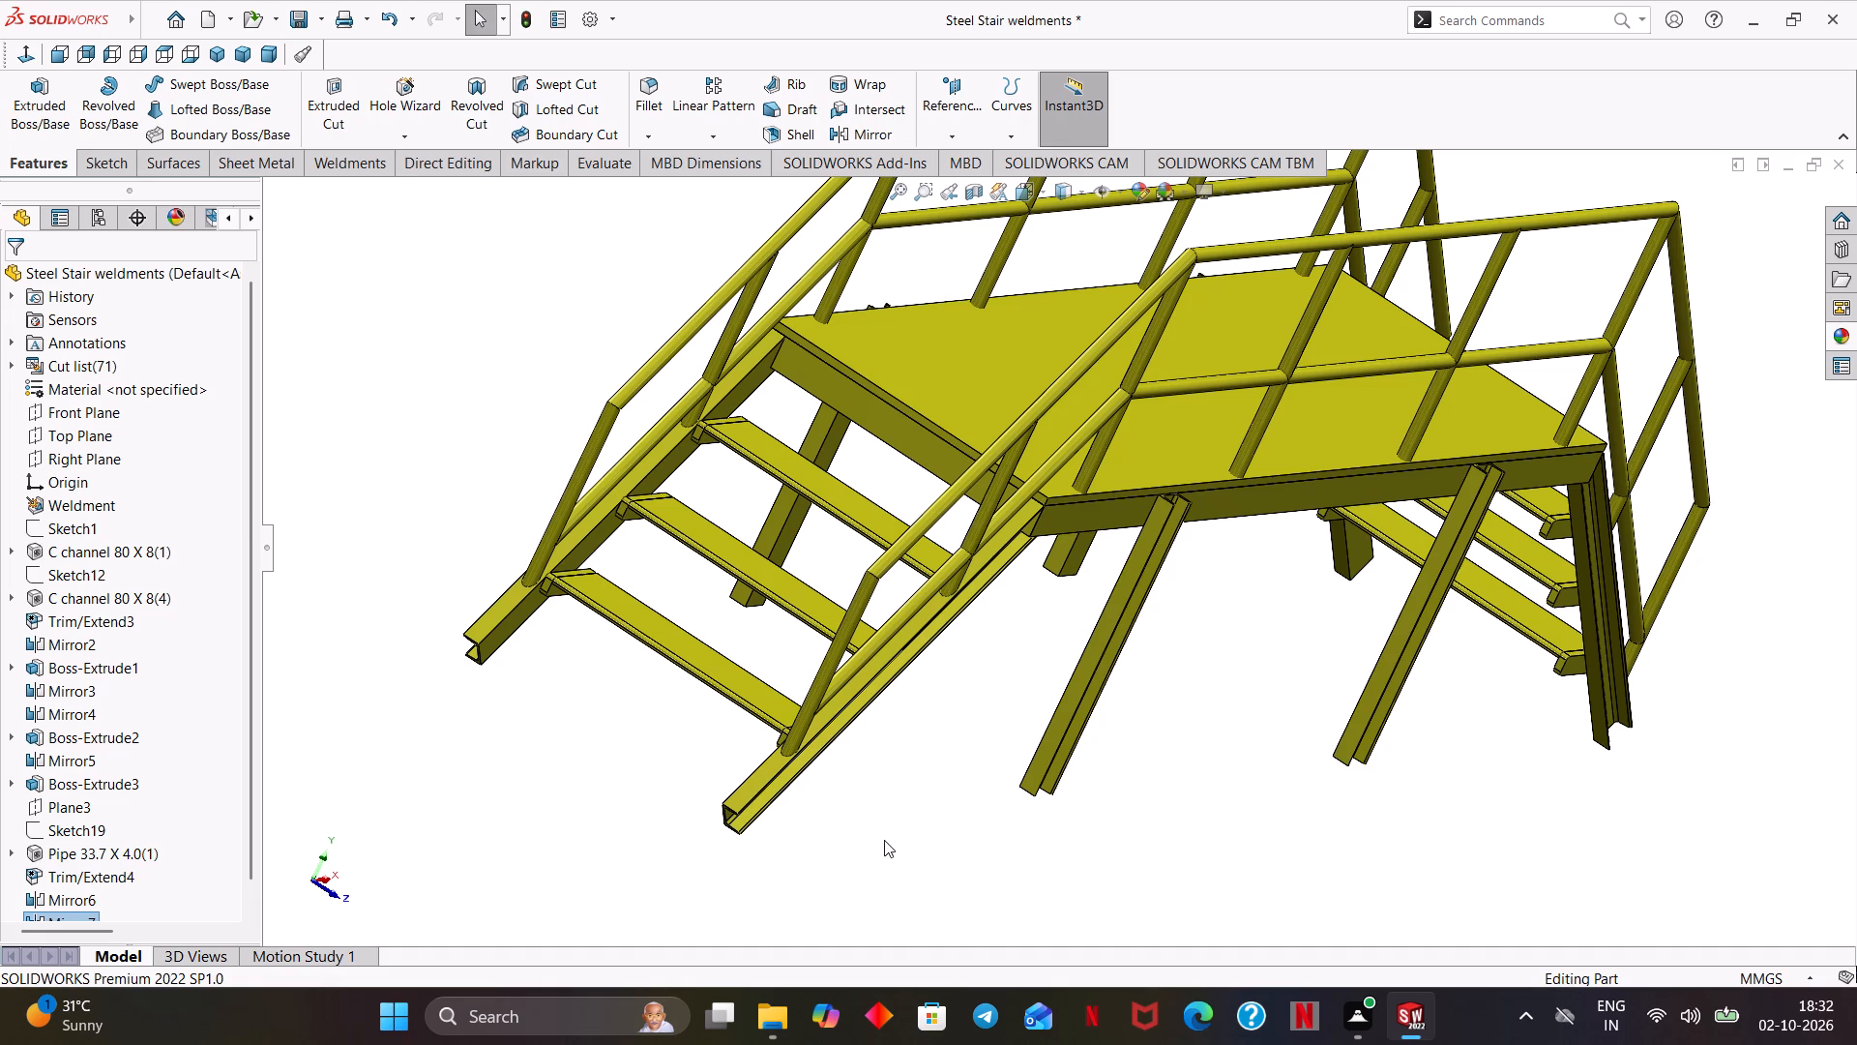
scroll(868, 661, down, 1)
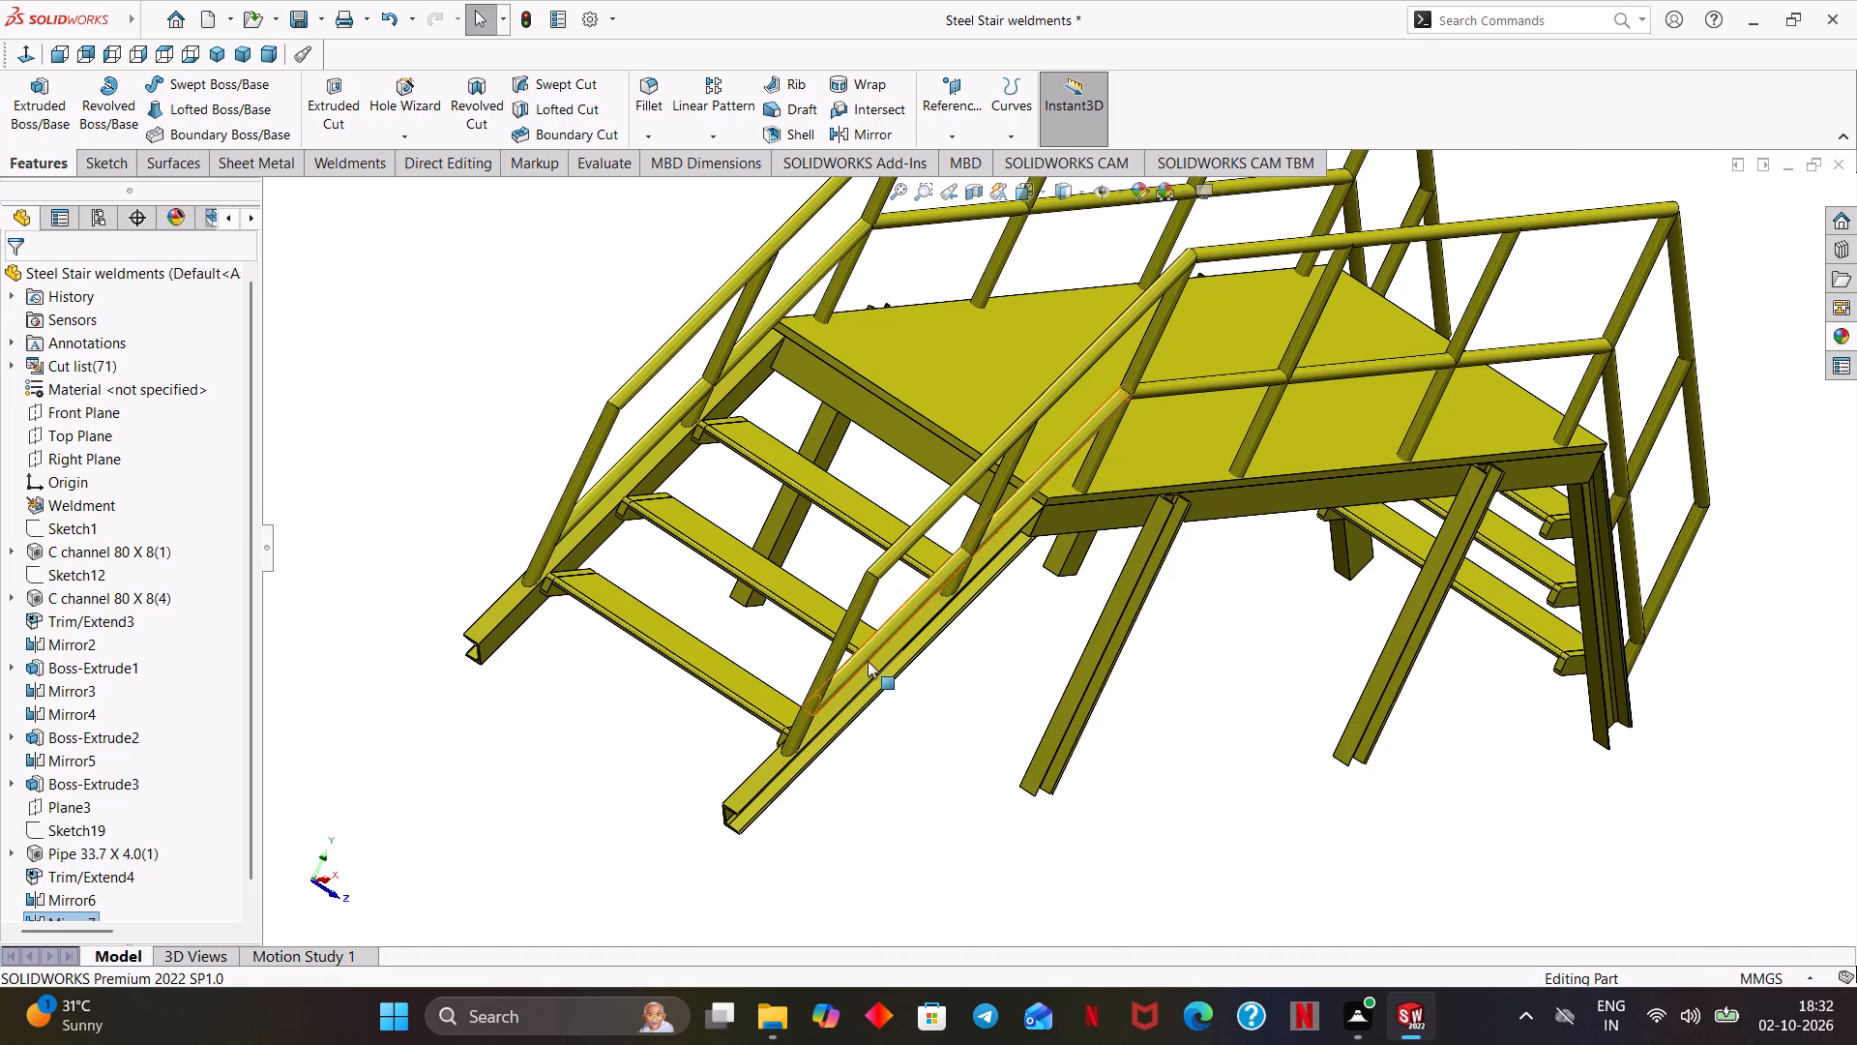
scroll(868, 661, down, 1)
Save the stair weldment part.
key(ctrl+s)
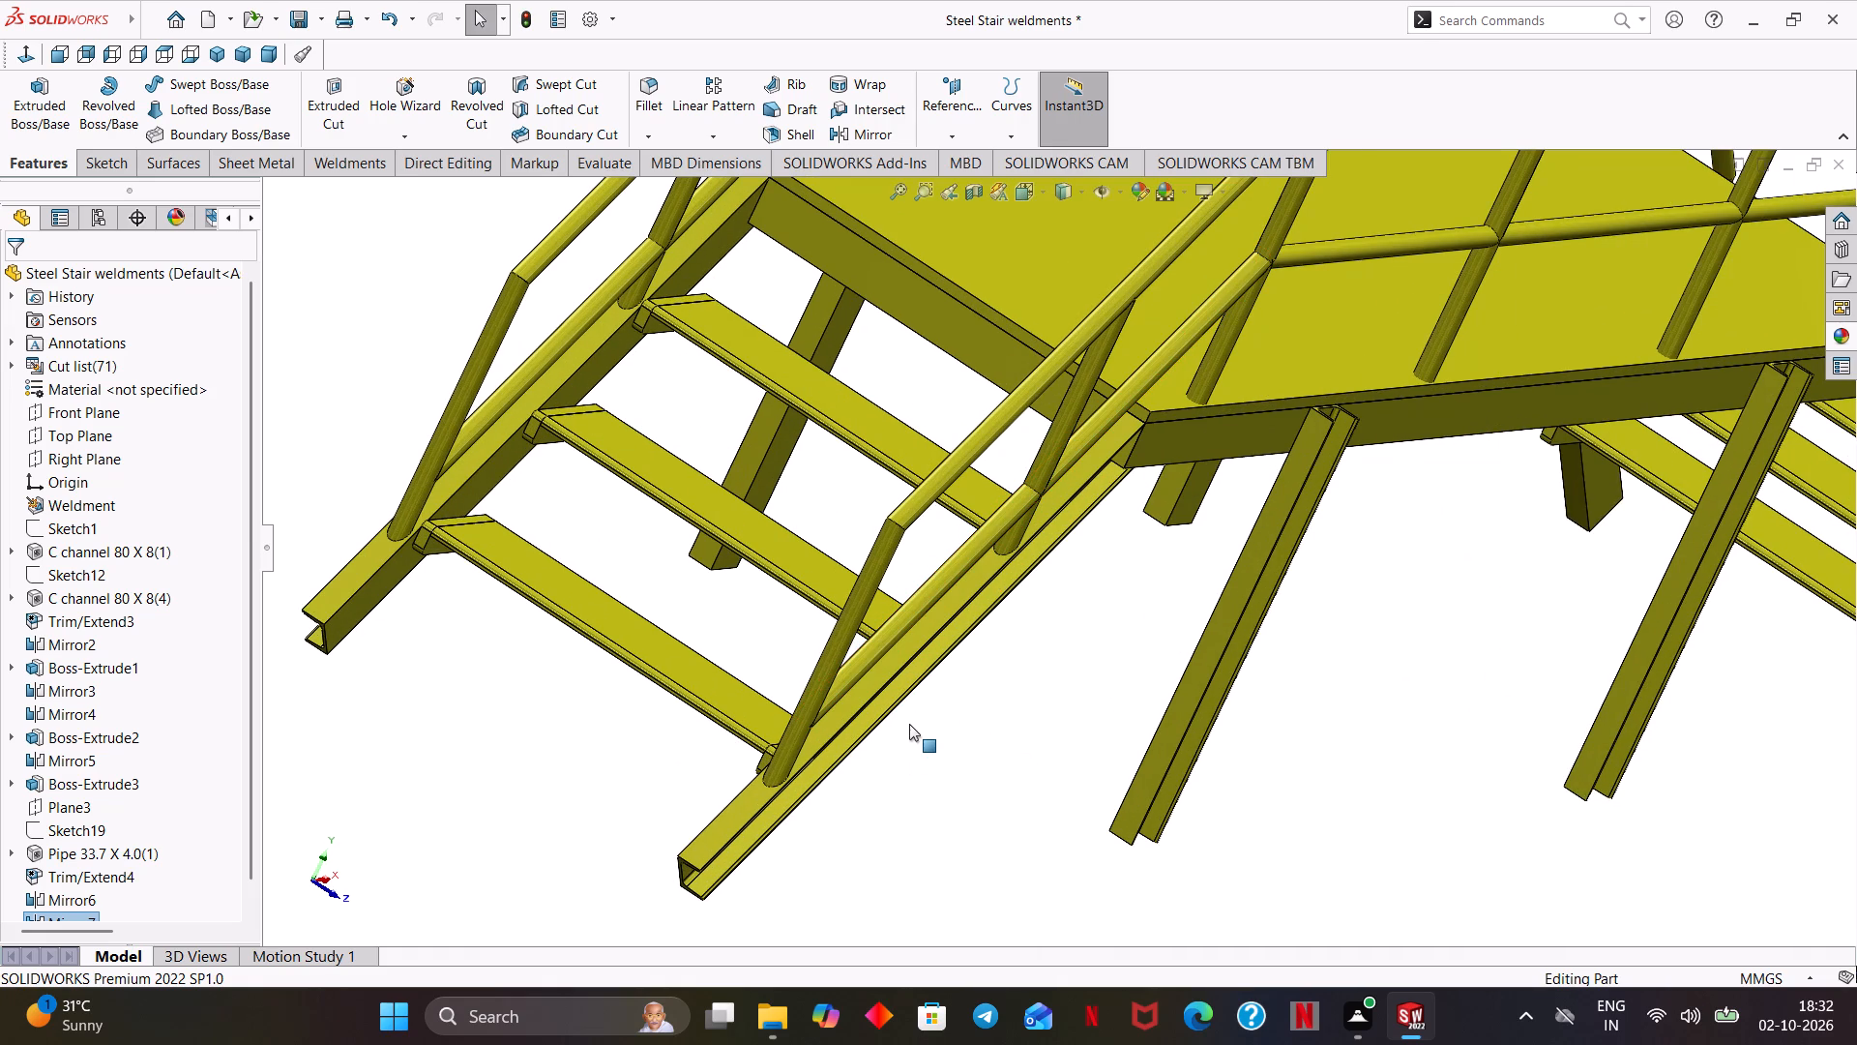
Open a new sketch on the narrow edge face of the first stair's C channel stringer flange, near its lower end.
middle_drag(1039, 724, 976, 679)
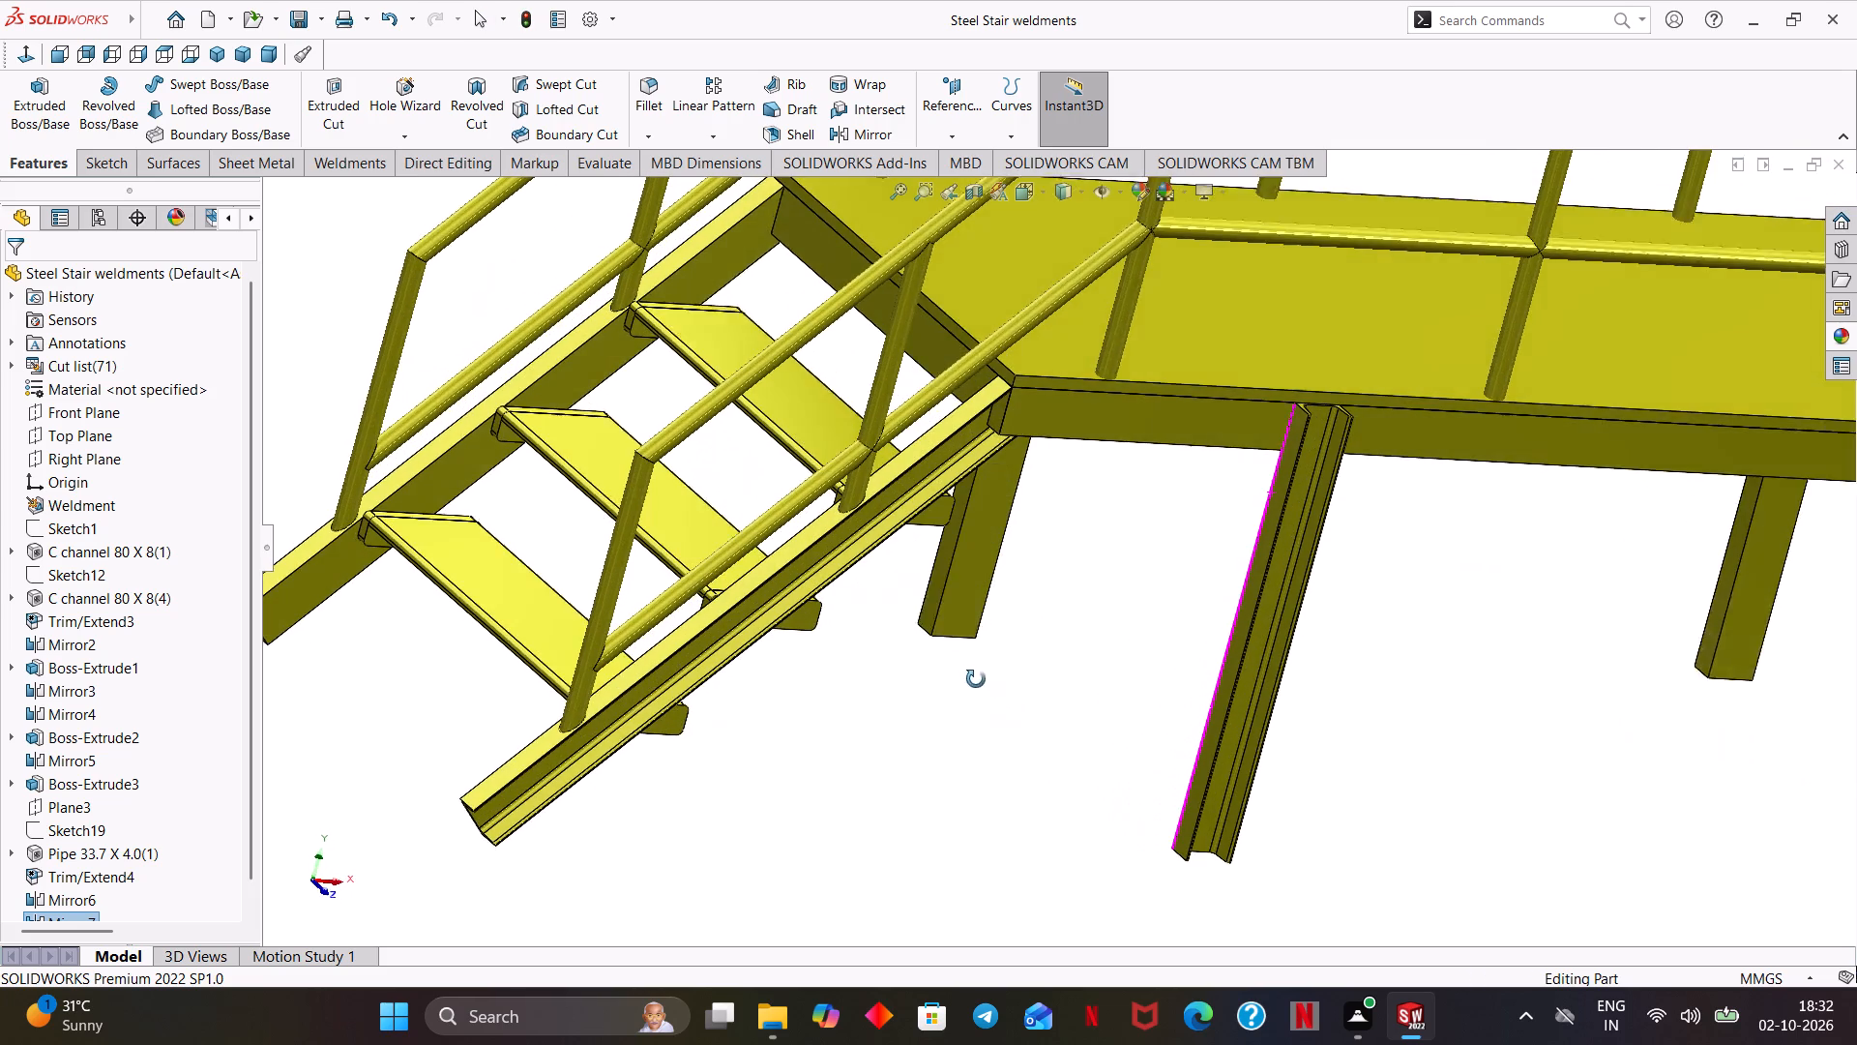
middle_drag(976, 679, 974, 673)
ctrl+middle_drag(1059, 779, 1206, 756)
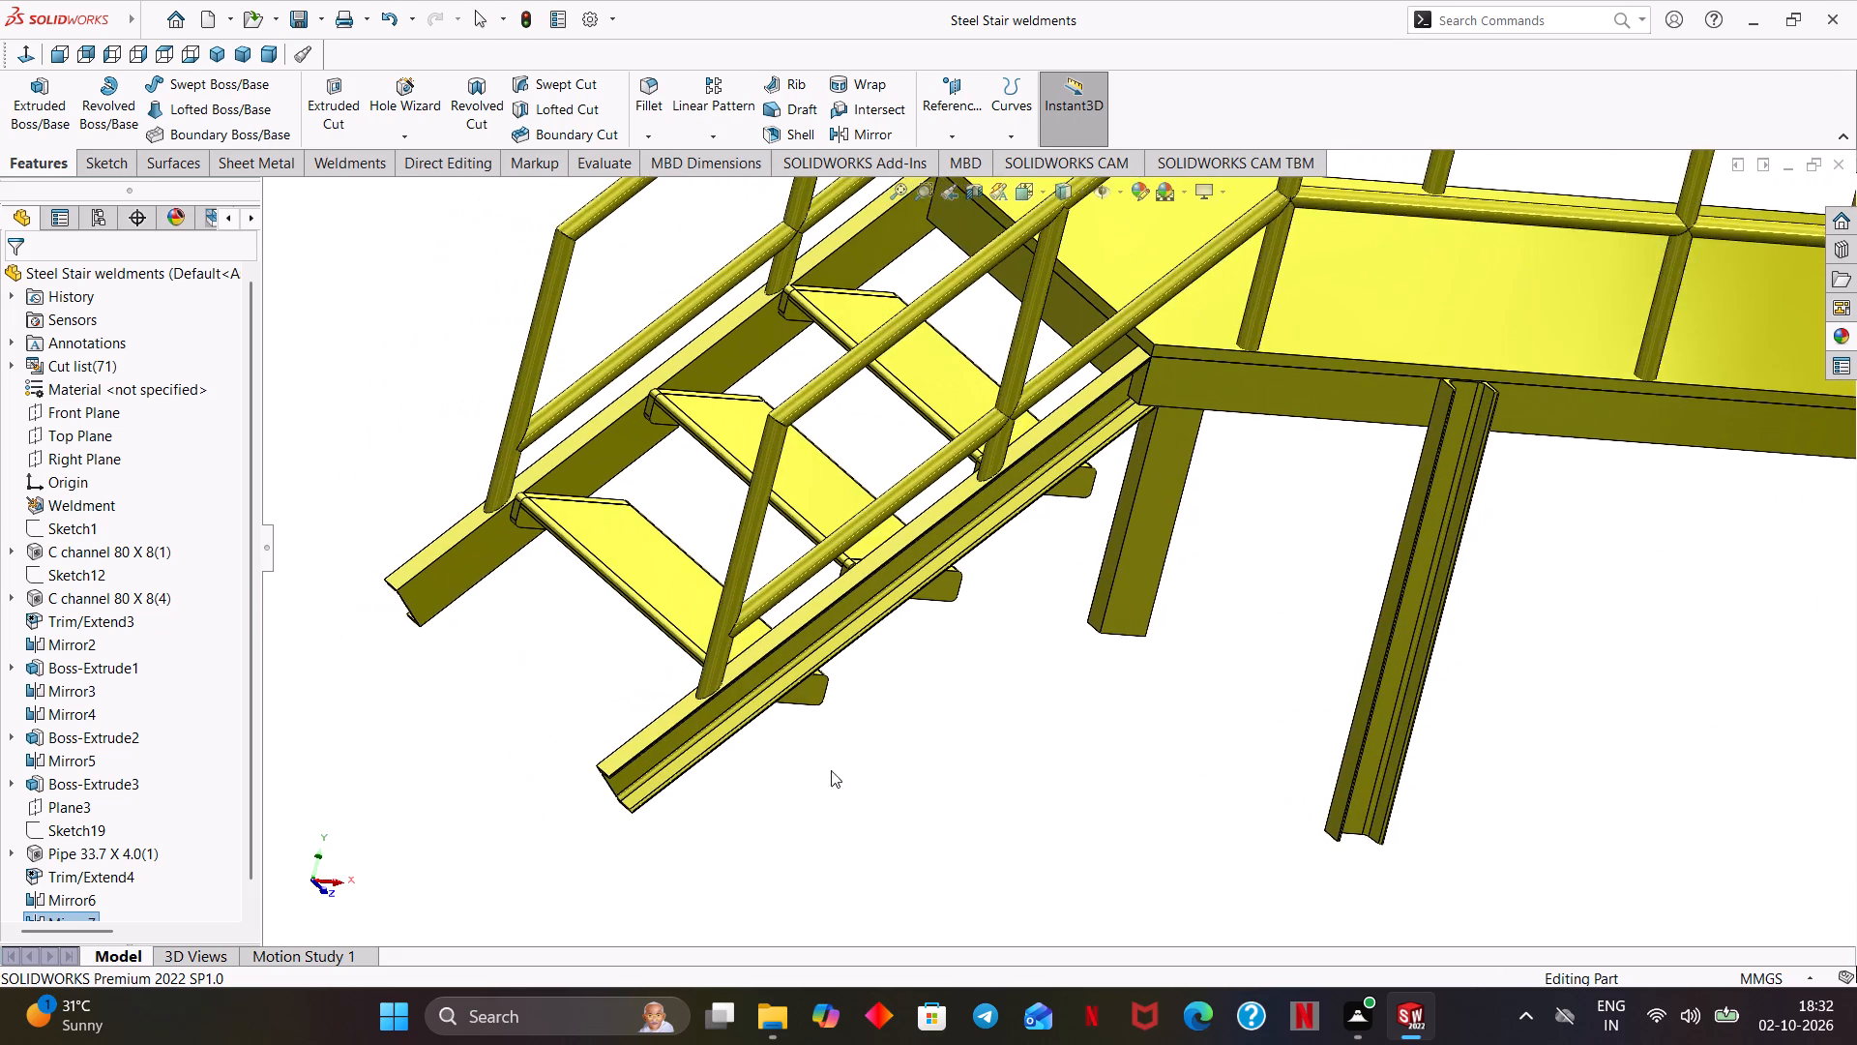
scroll(805, 765, down, 6)
ctrl+middle_drag(811, 788, 1180, 784)
middle_drag(1058, 792, 1062, 755)
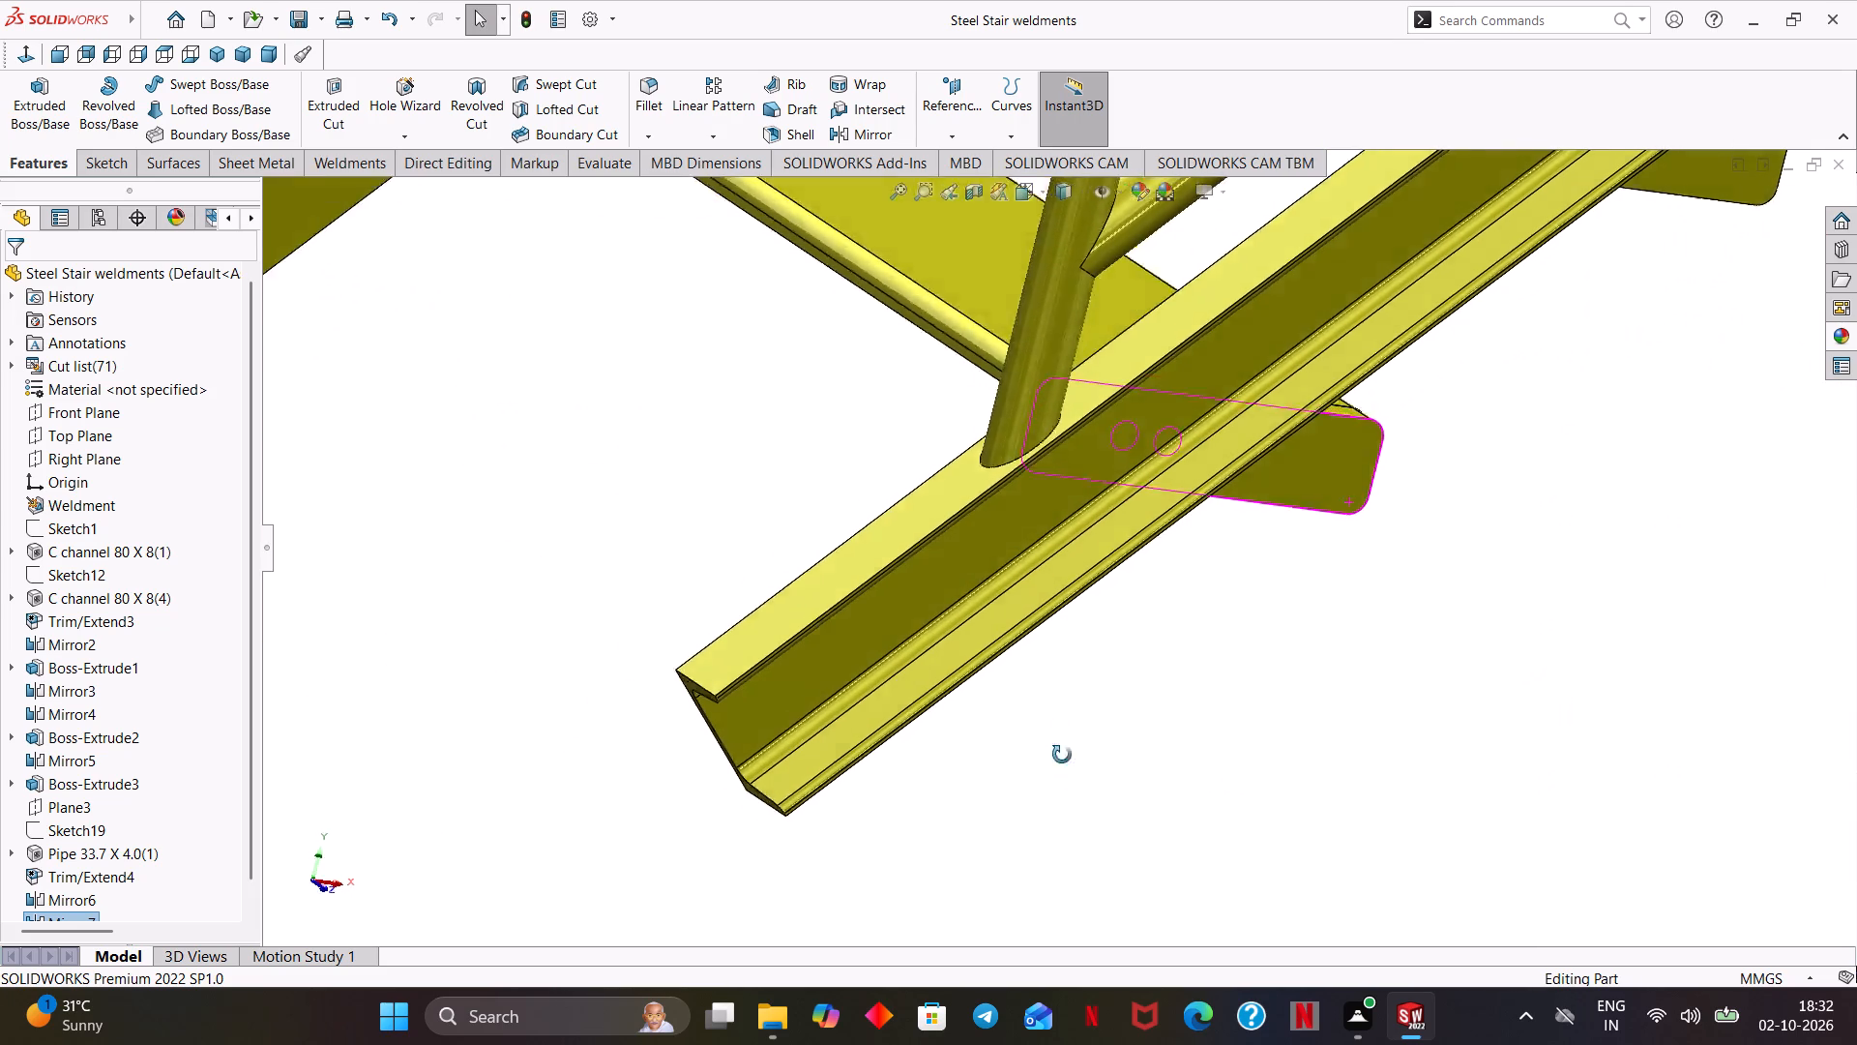
middle_drag(1062, 755, 1074, 725)
scroll(922, 722, down, 6)
scroll(754, 617, down, 2)
ctrl+middle_drag(669, 458, 685, 678)
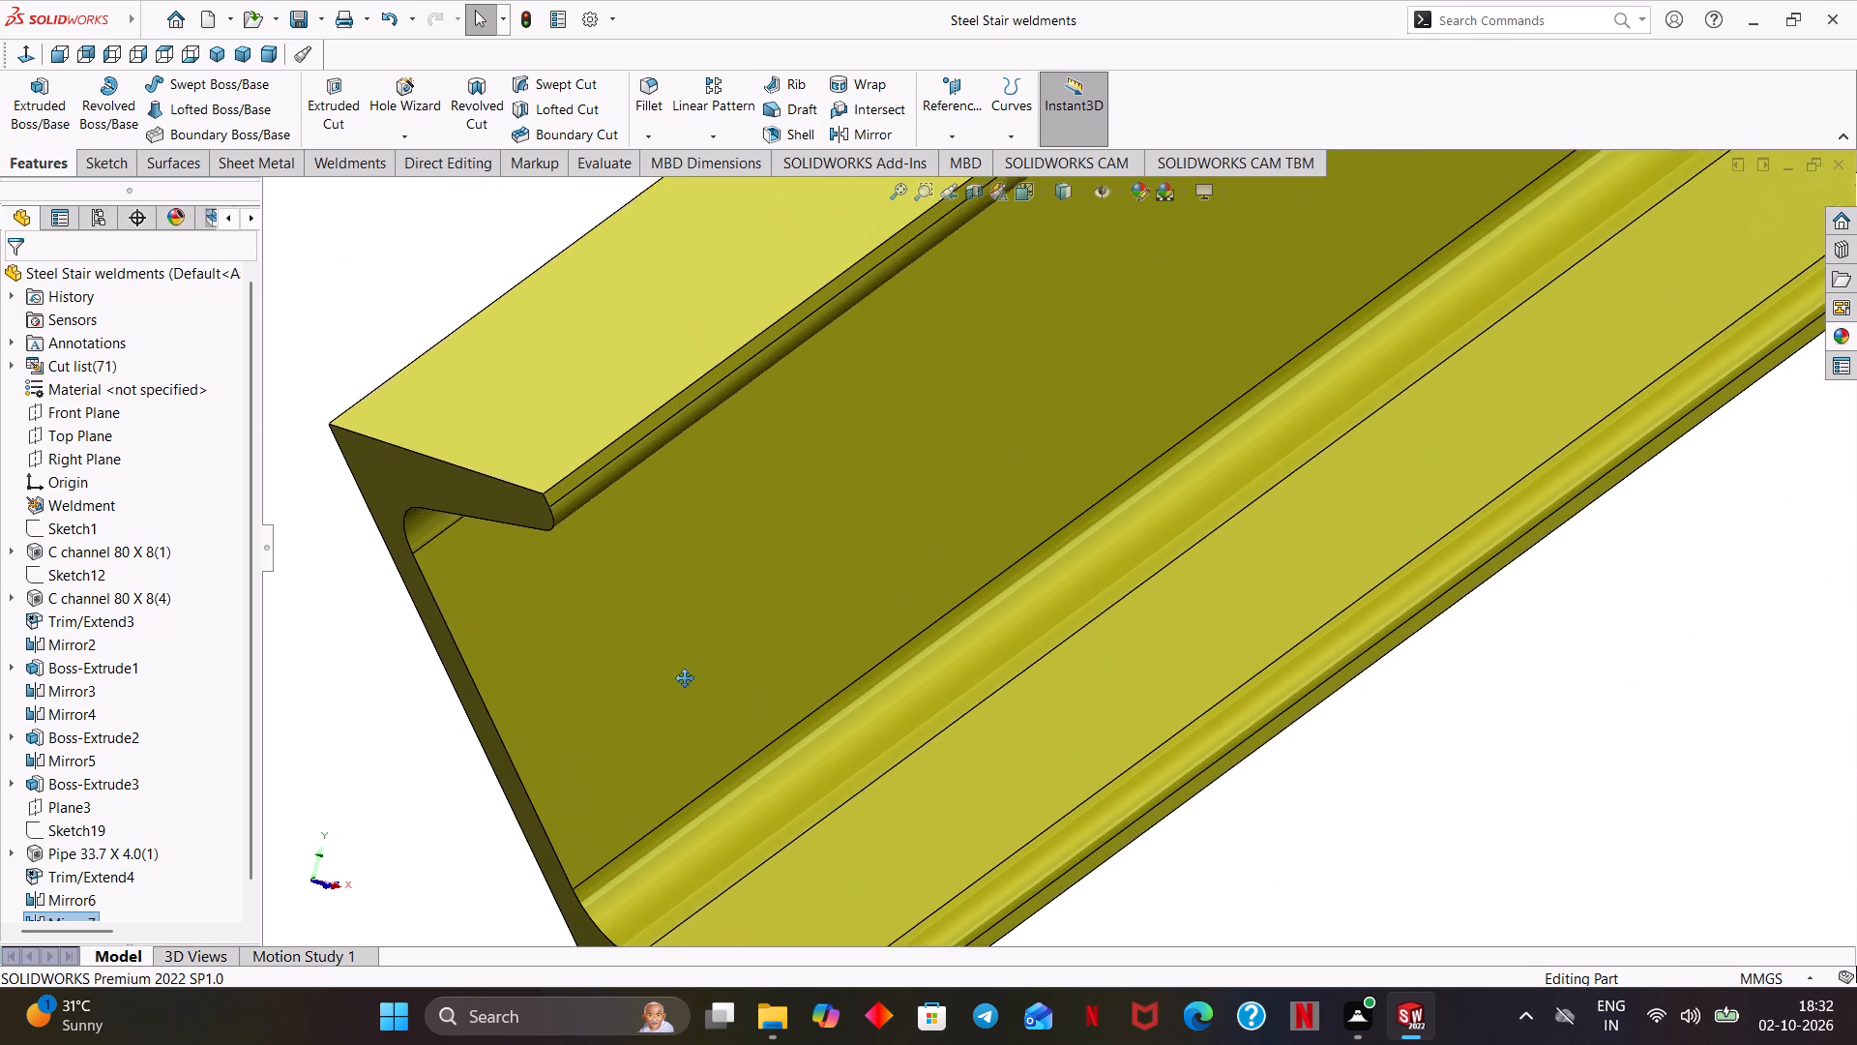
ctrl+middle_drag(685, 678, 702, 790)
click(618, 611)
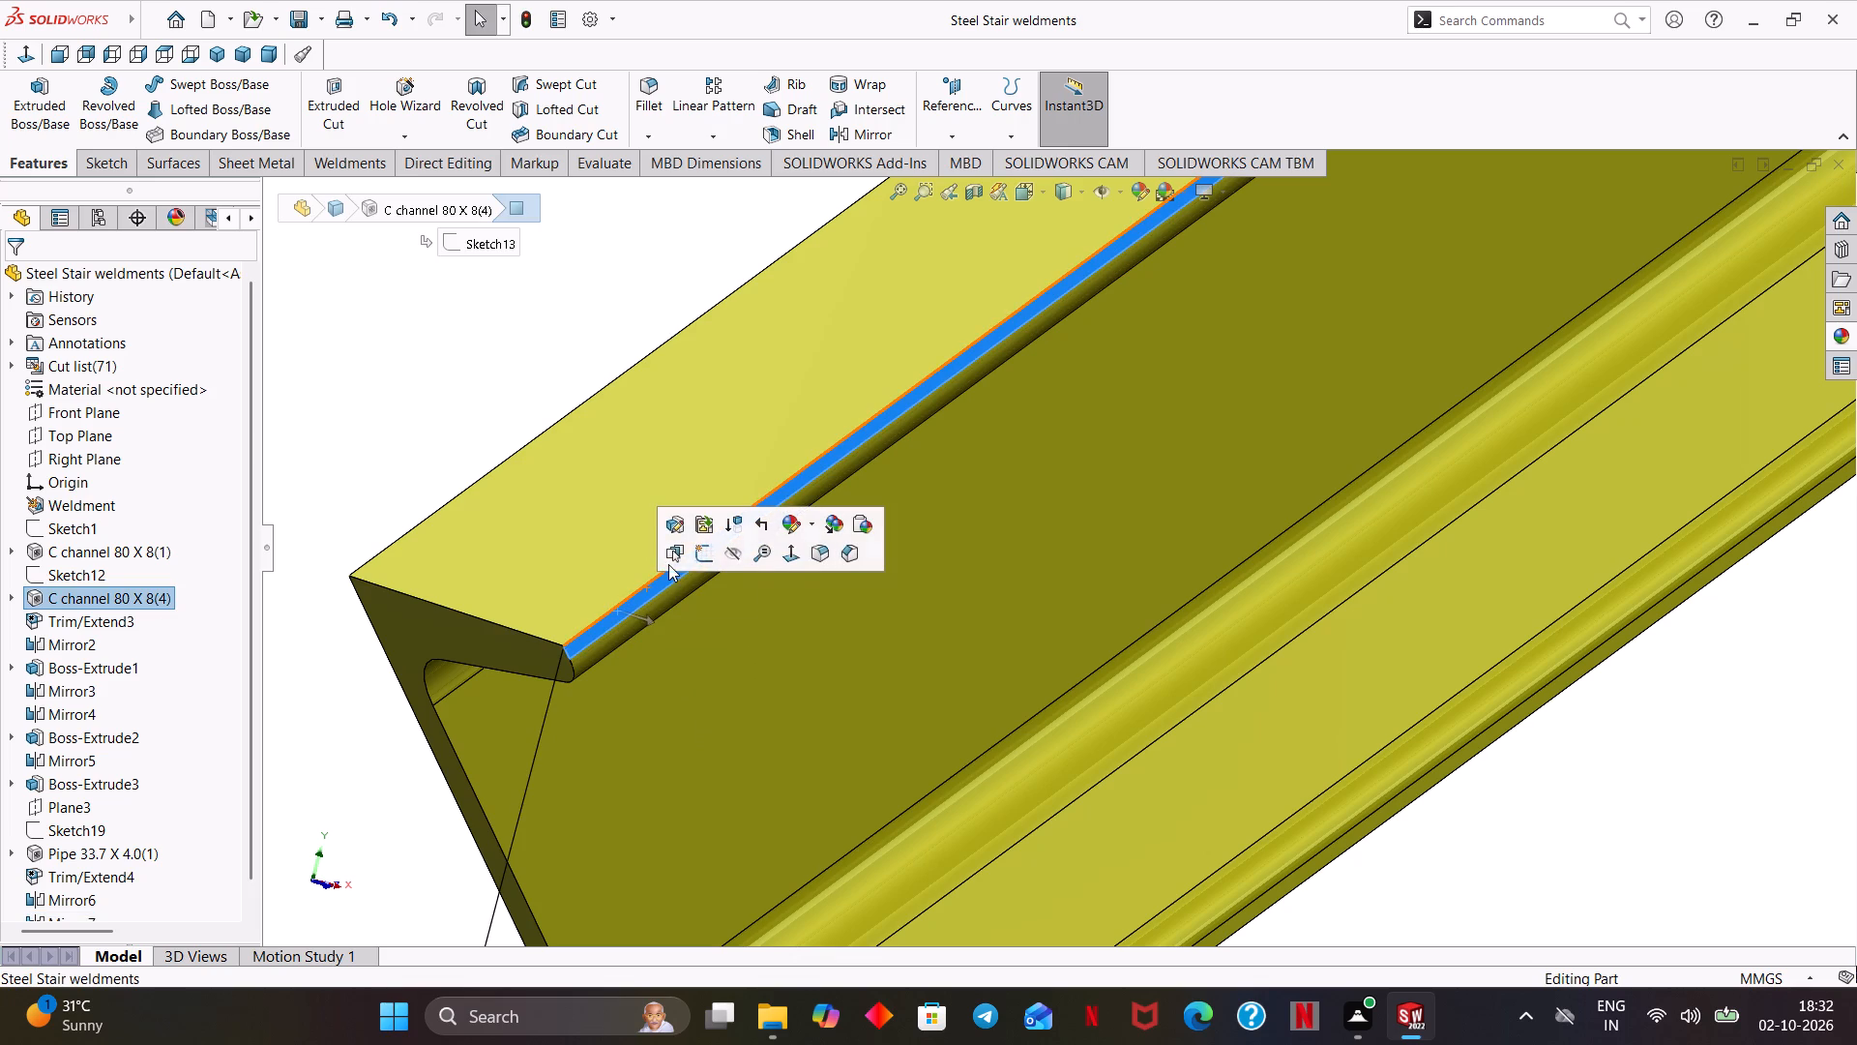
click(707, 553)
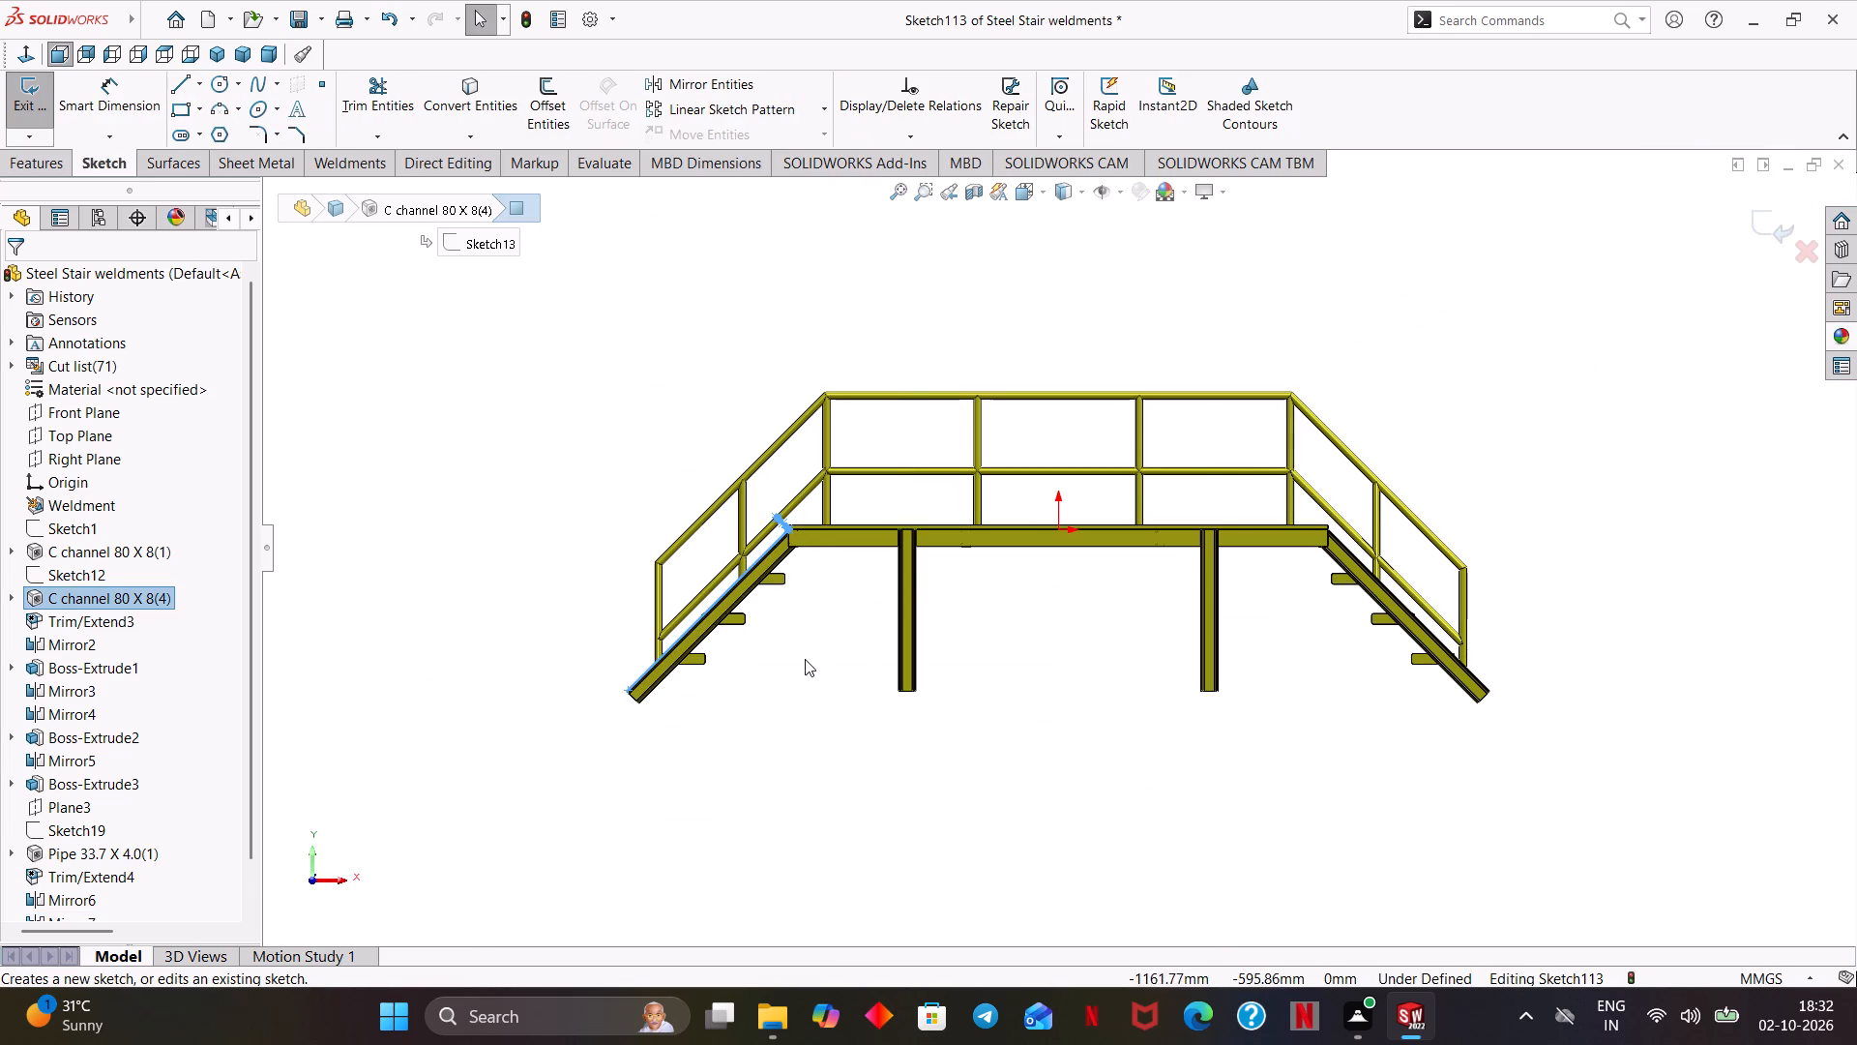
click(805, 660)
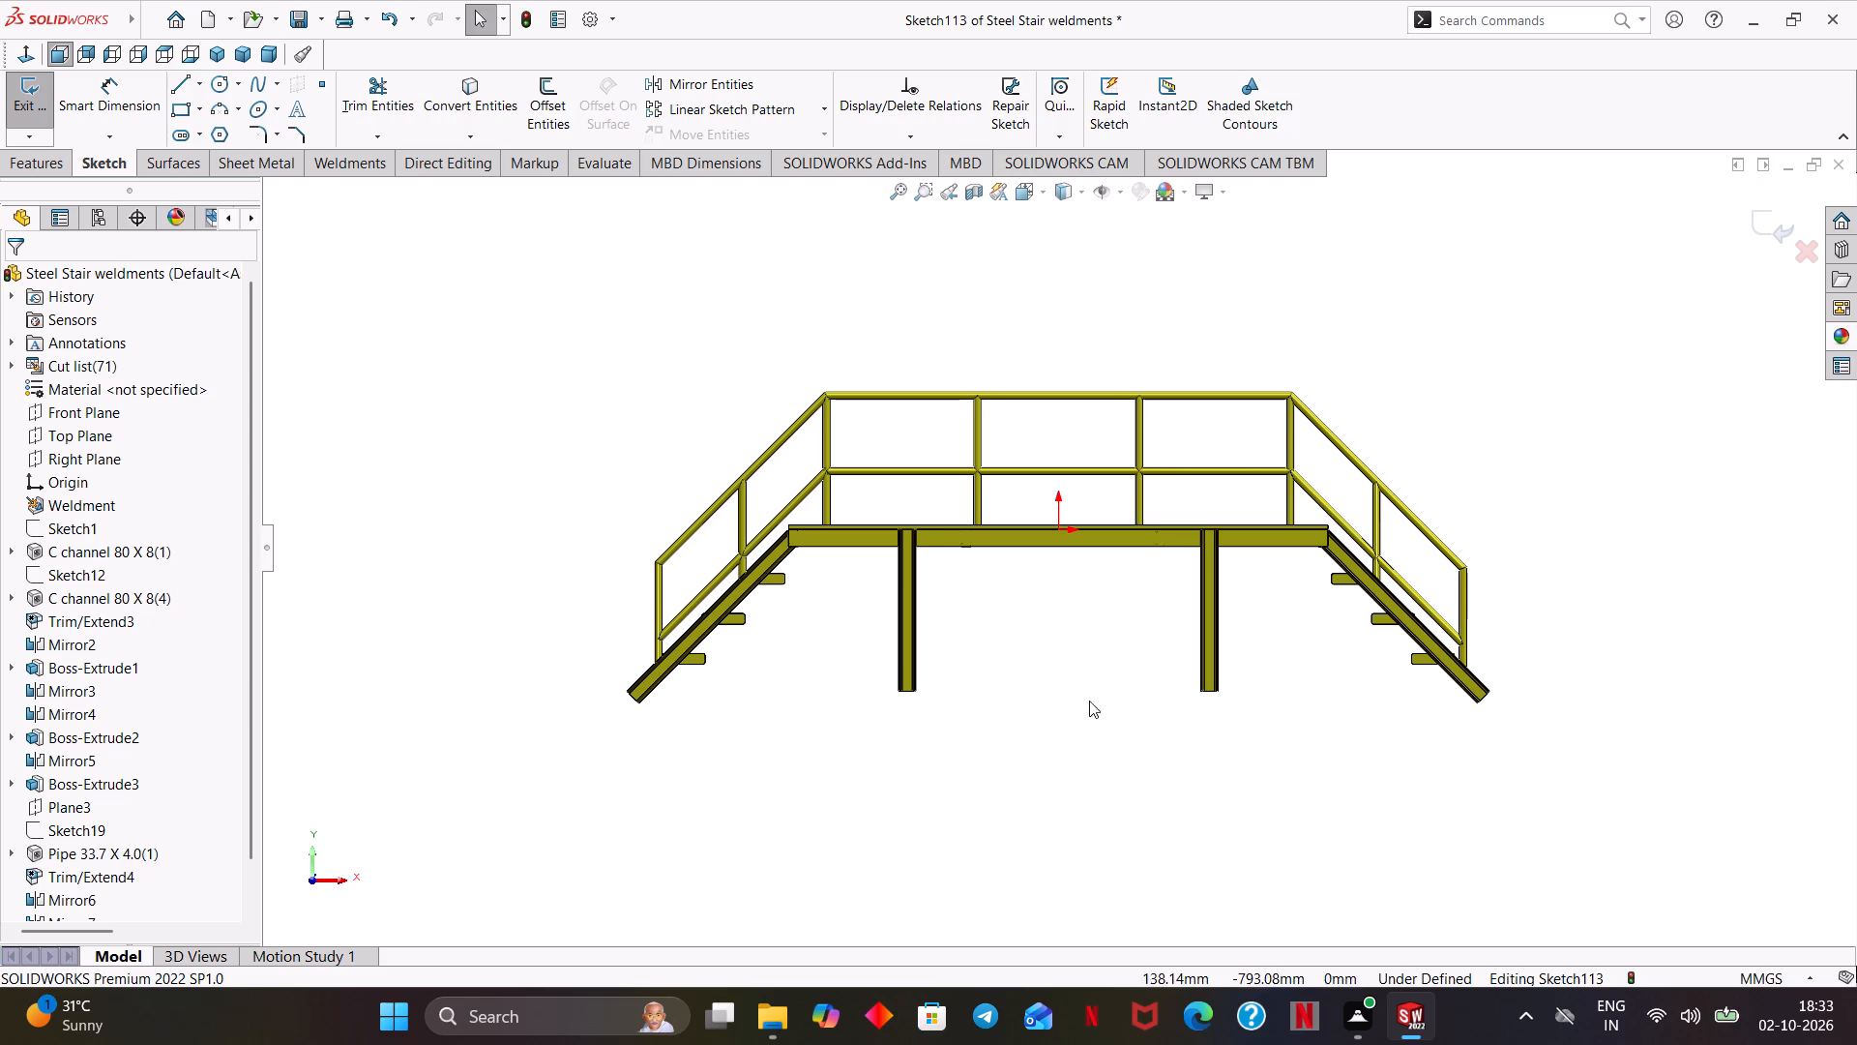
Sketch a corner rectangle from the upper corner of the first stair stringer's lower end, extending across toward the second stair.
ctrl+middle_drag(989, 696, 960, 726)
scroll(956, 705, down, 1)
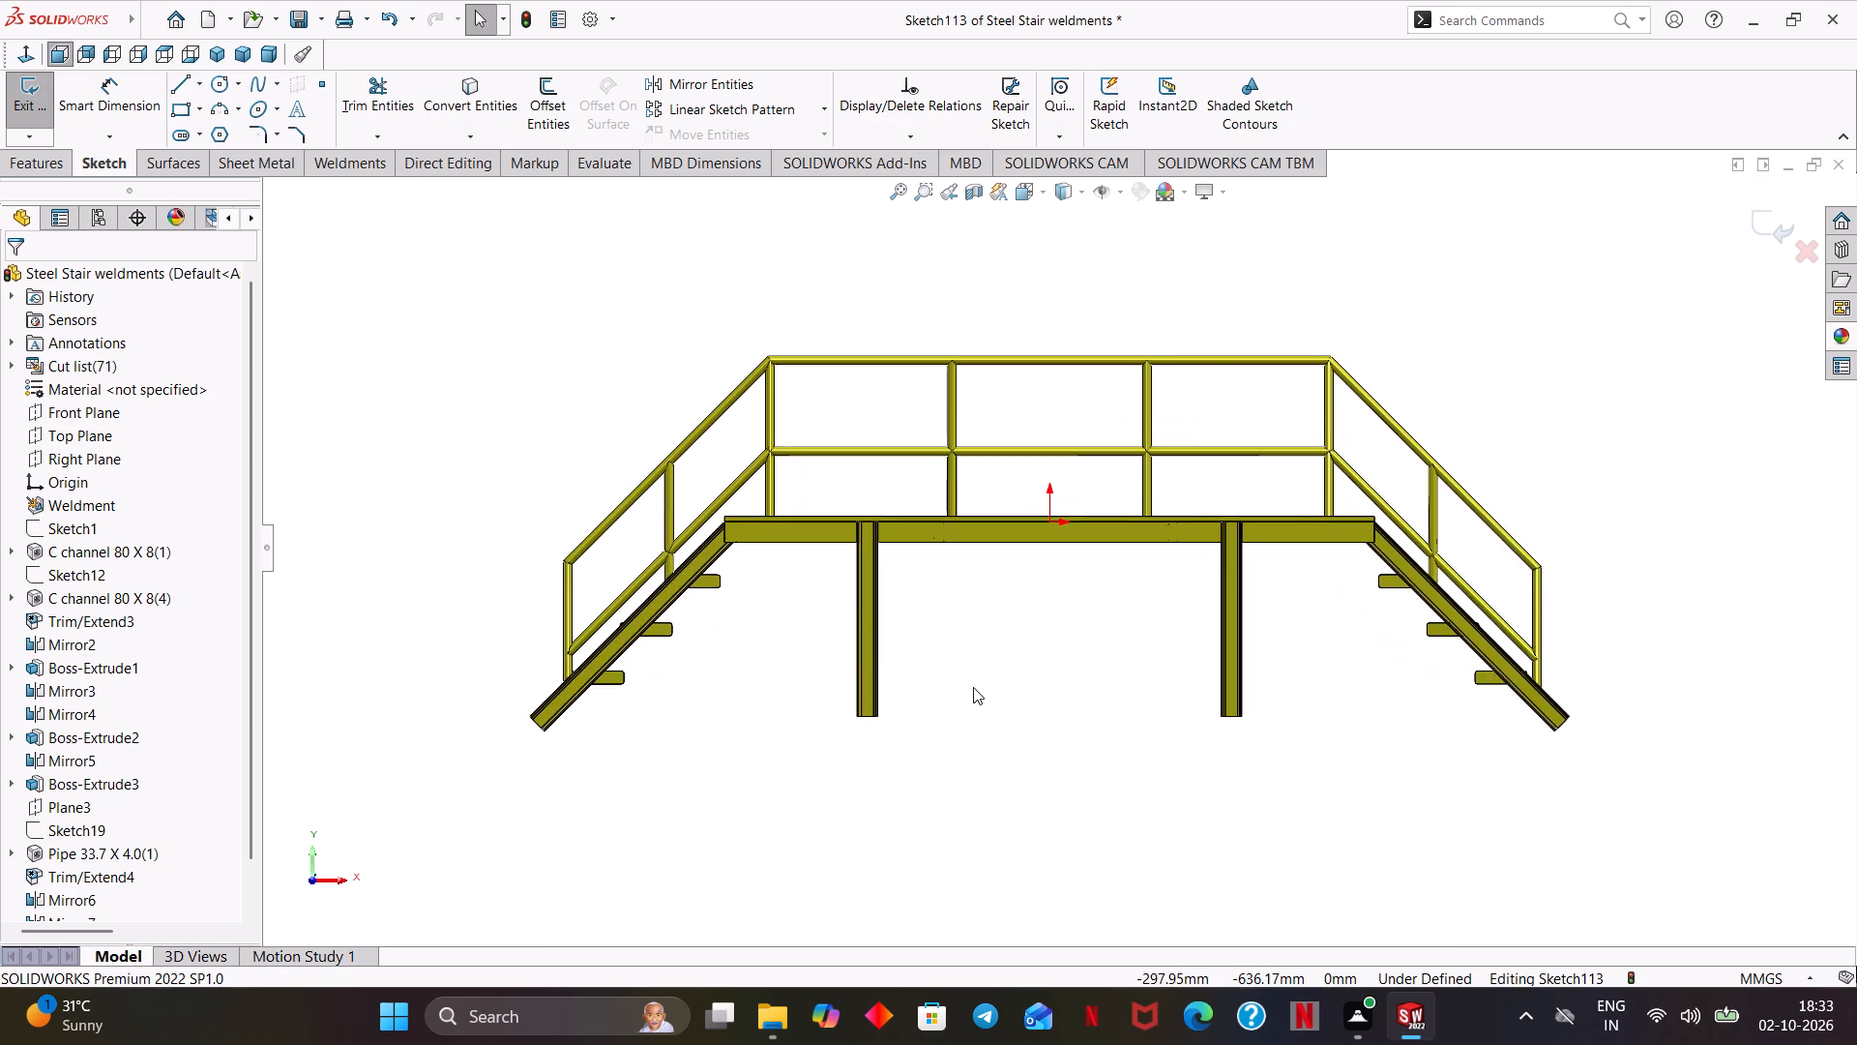
scroll(973, 687, down, 2)
ctrl+middle_drag(974, 686, 1073, 640)
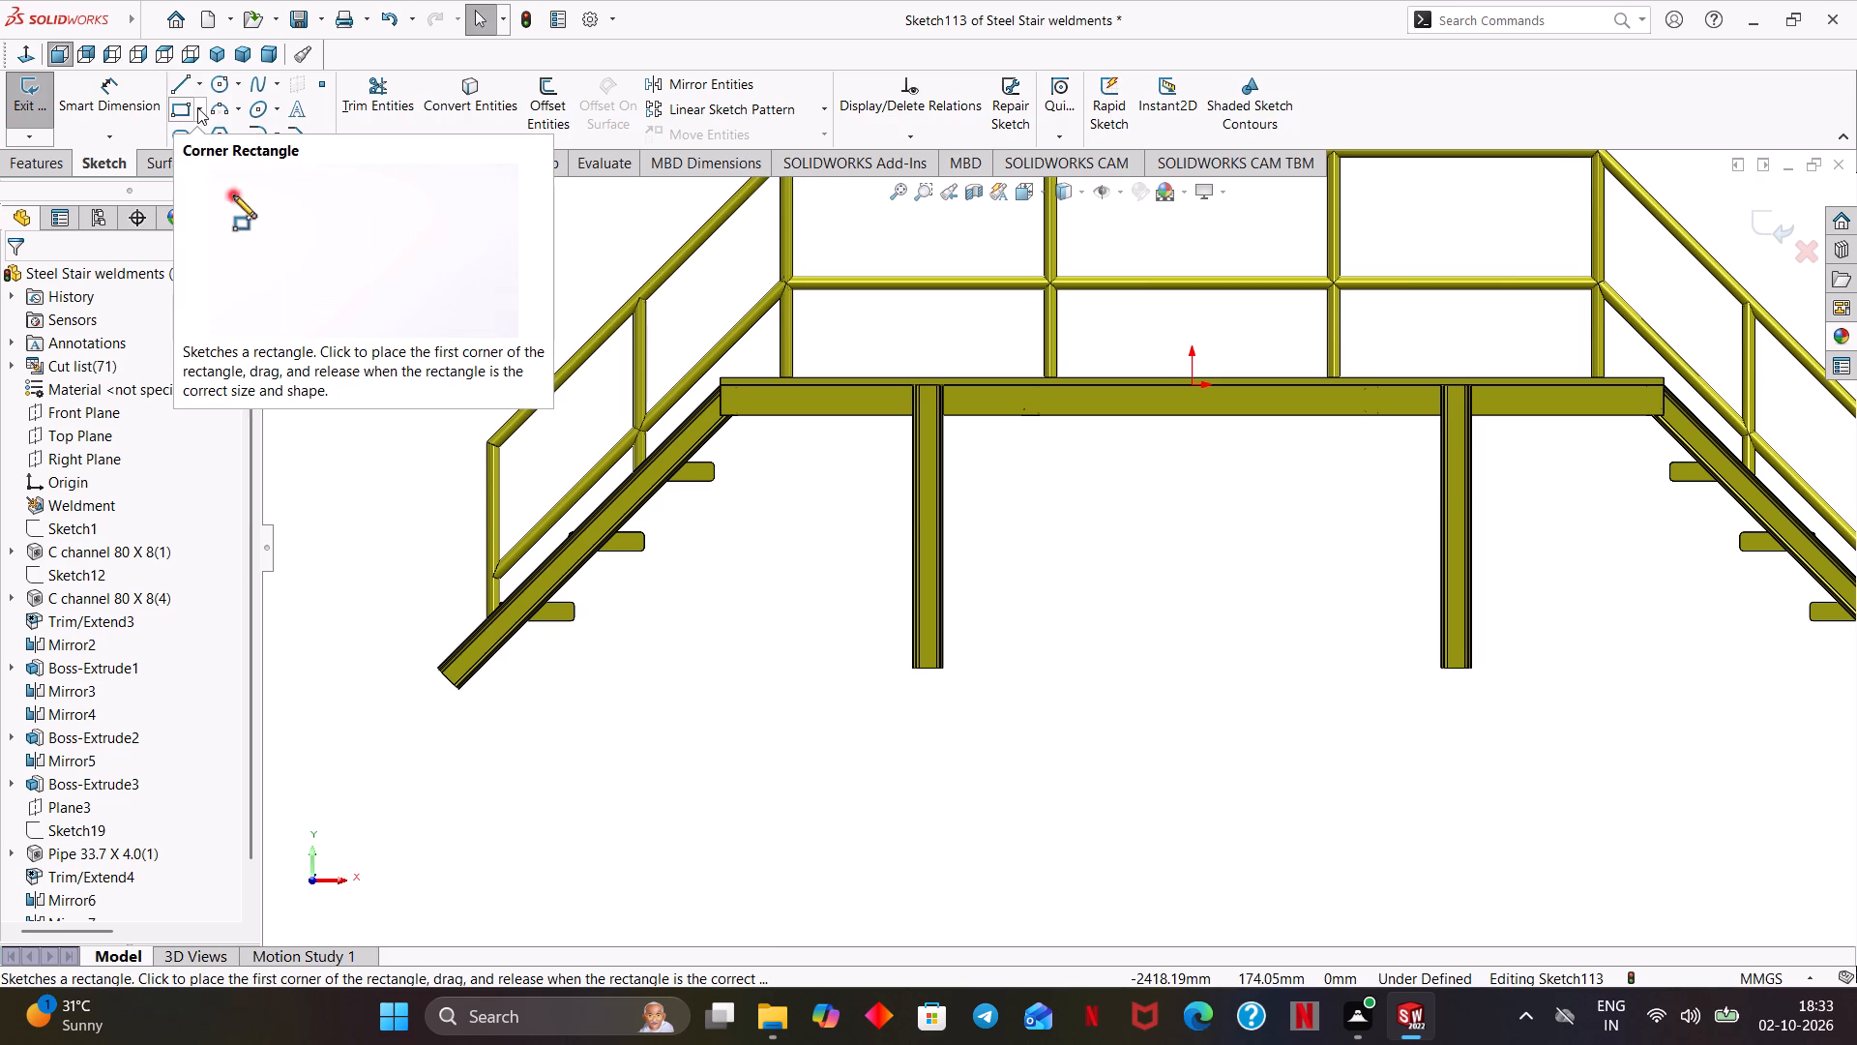
click(197, 107)
click(207, 130)
scroll(484, 679, down, 9)
ctrl+middle_drag(795, 611, 668, 695)
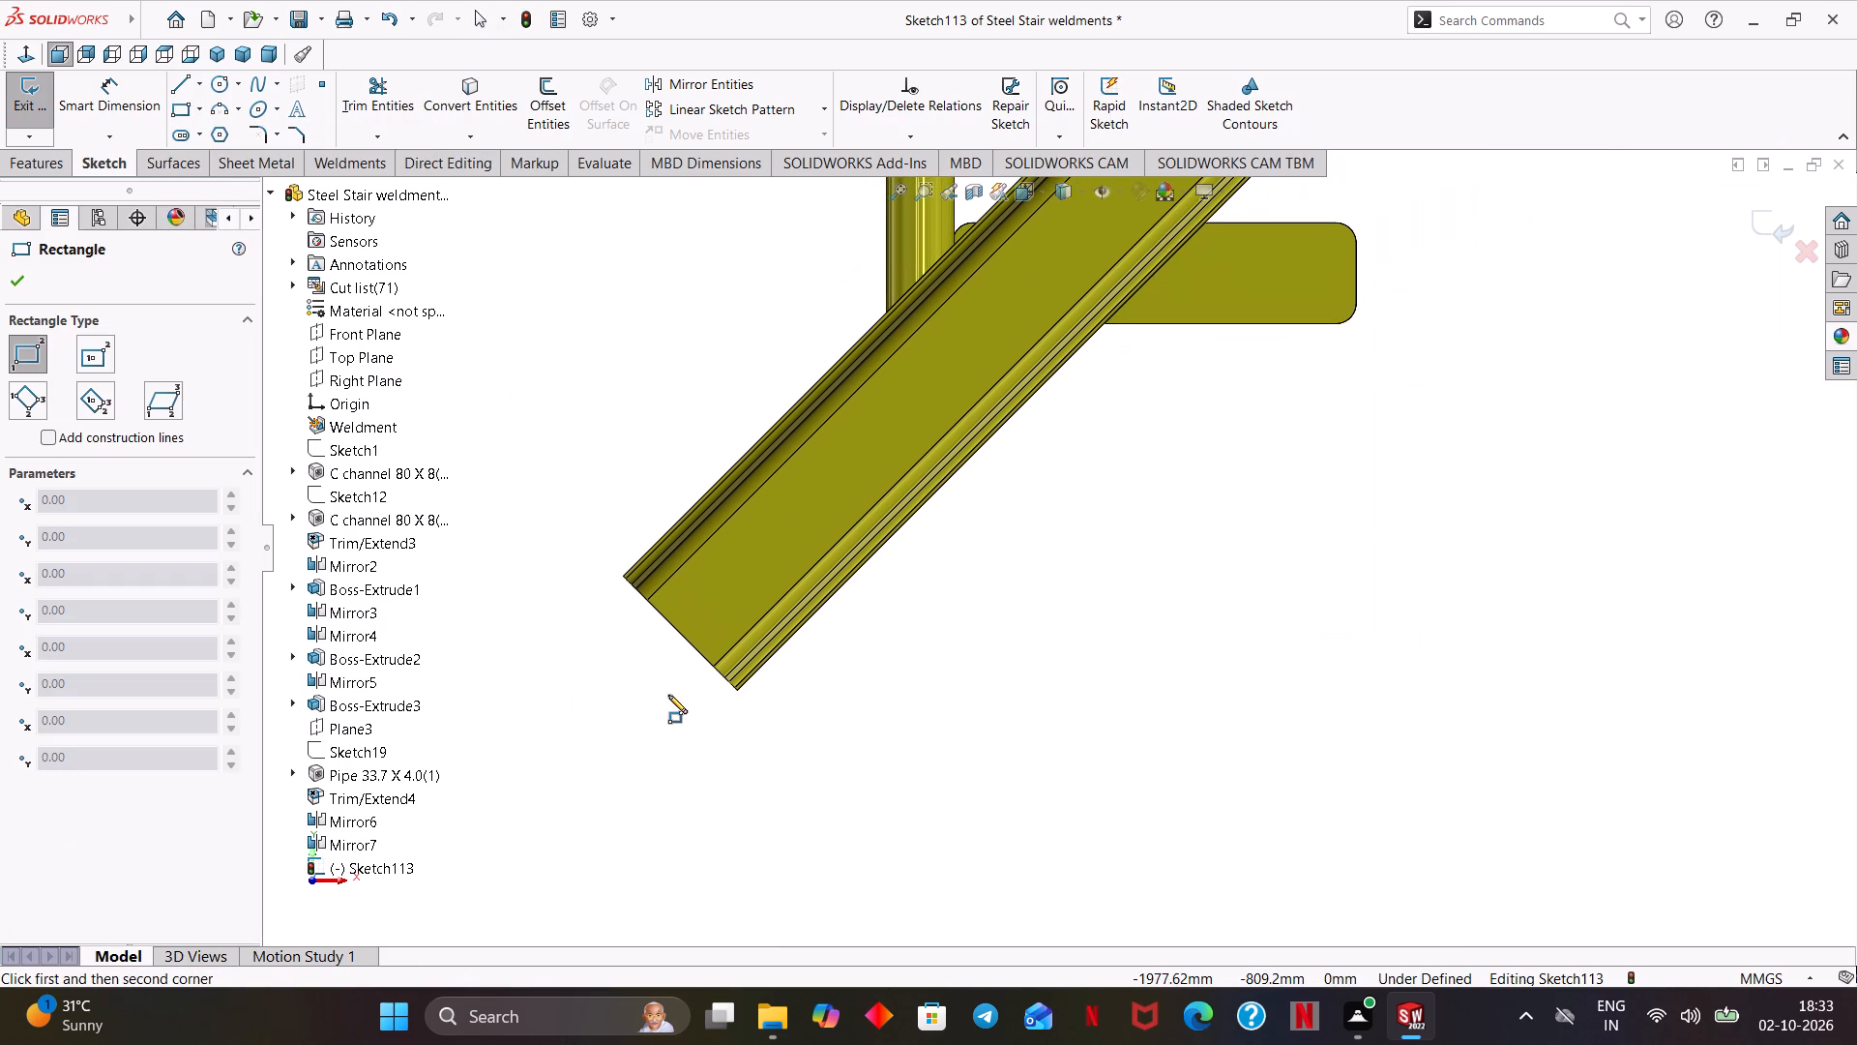
scroll(662, 693, down, 1)
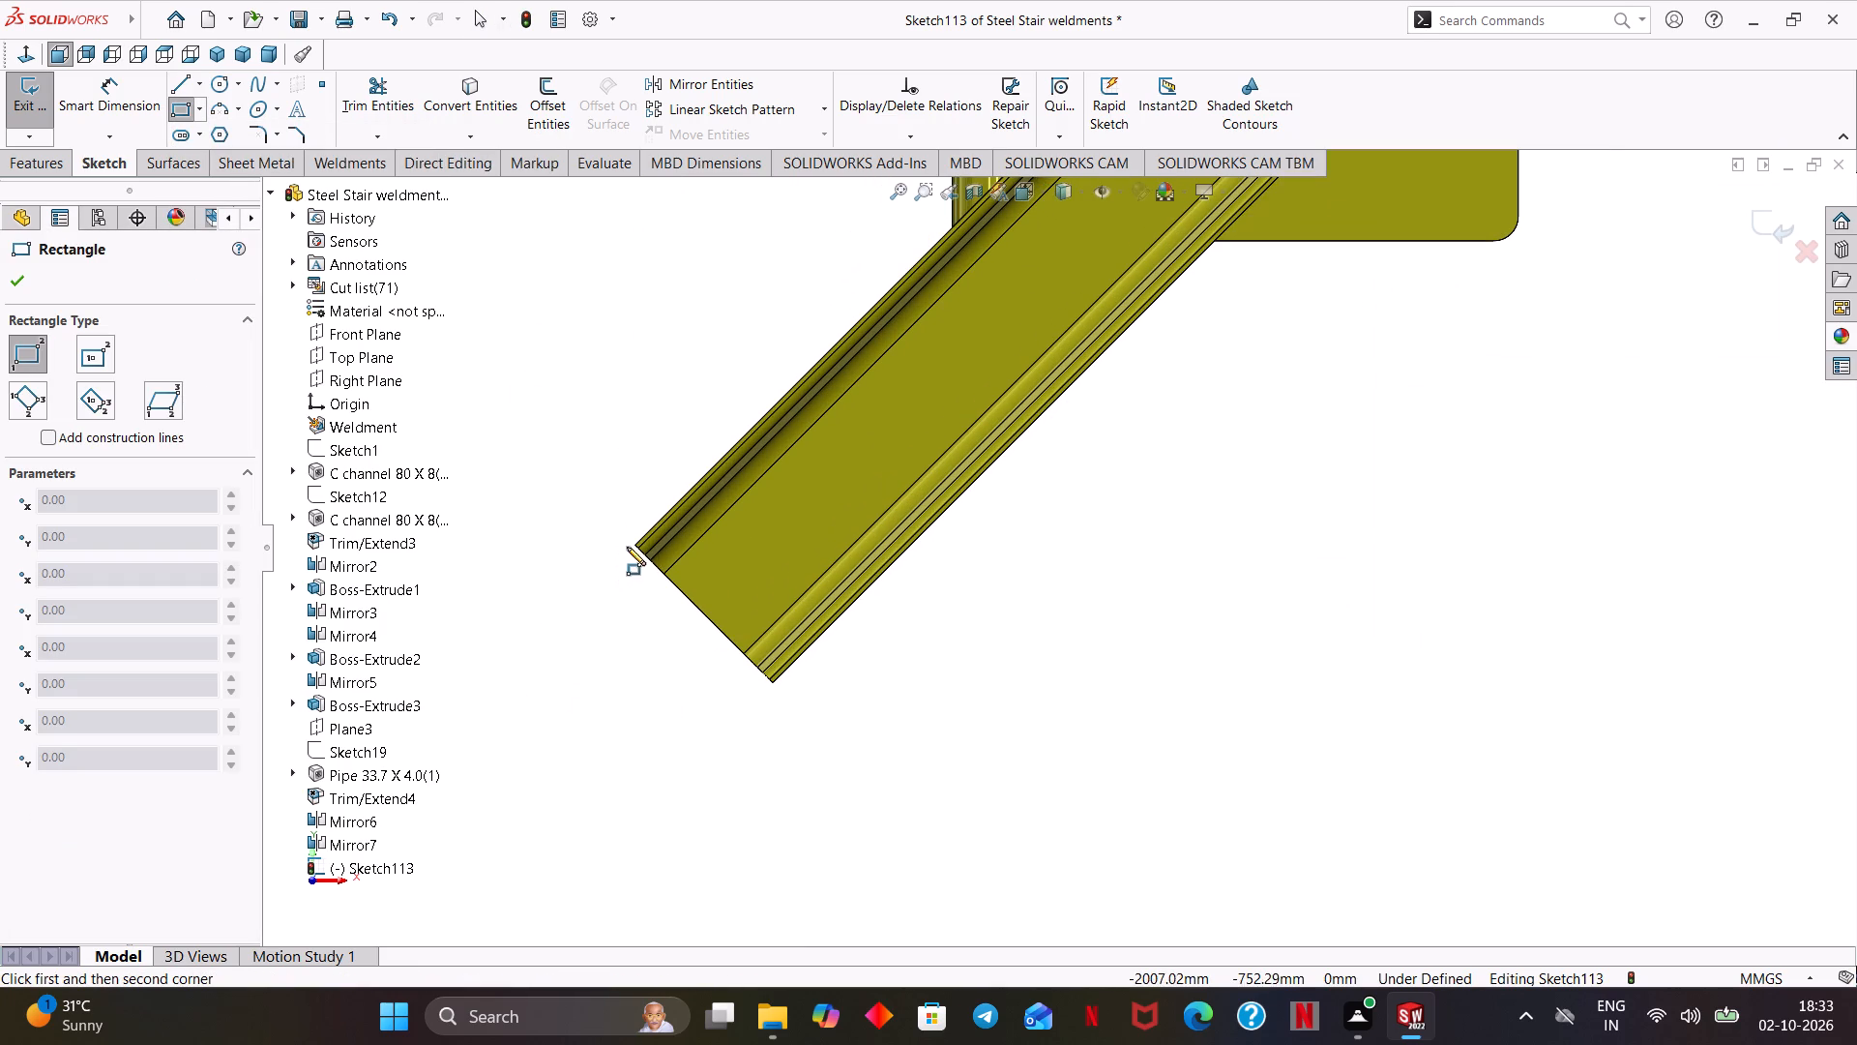
click(634, 546)
scroll(1194, 610, up, 2)
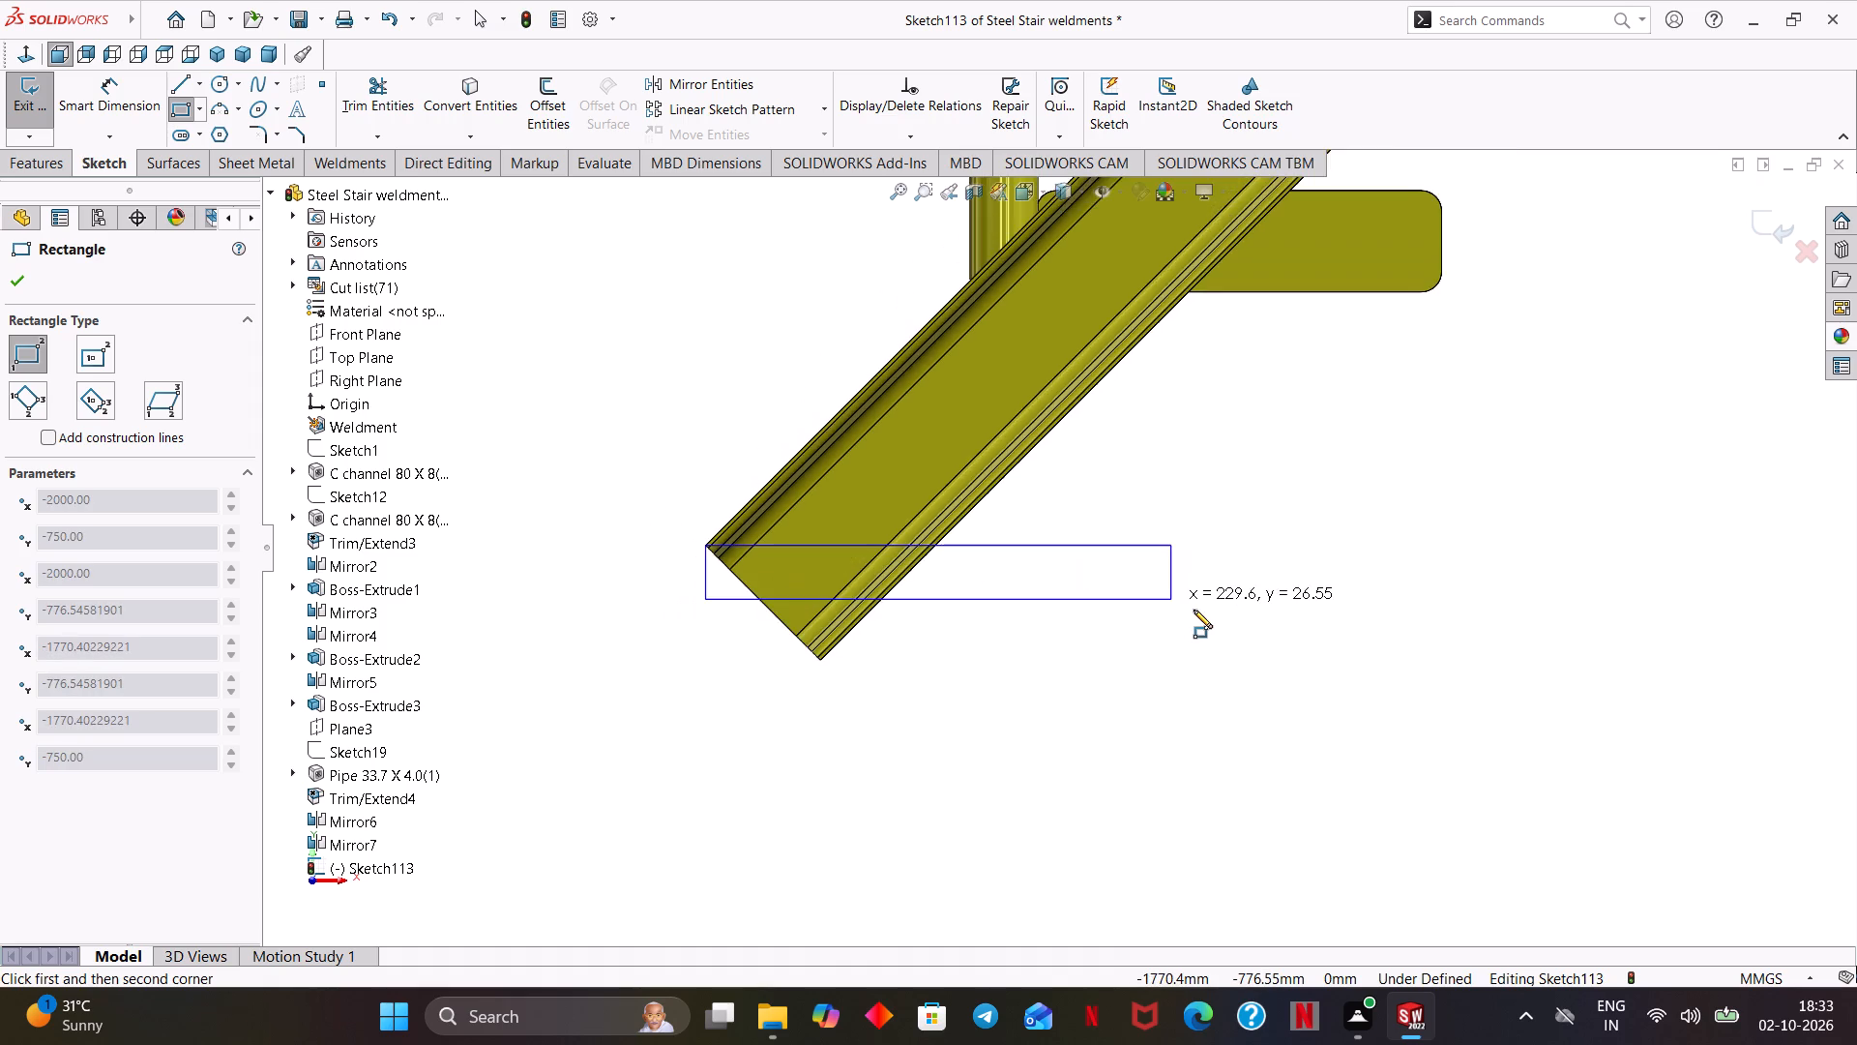
scroll(1194, 610, up, 8)
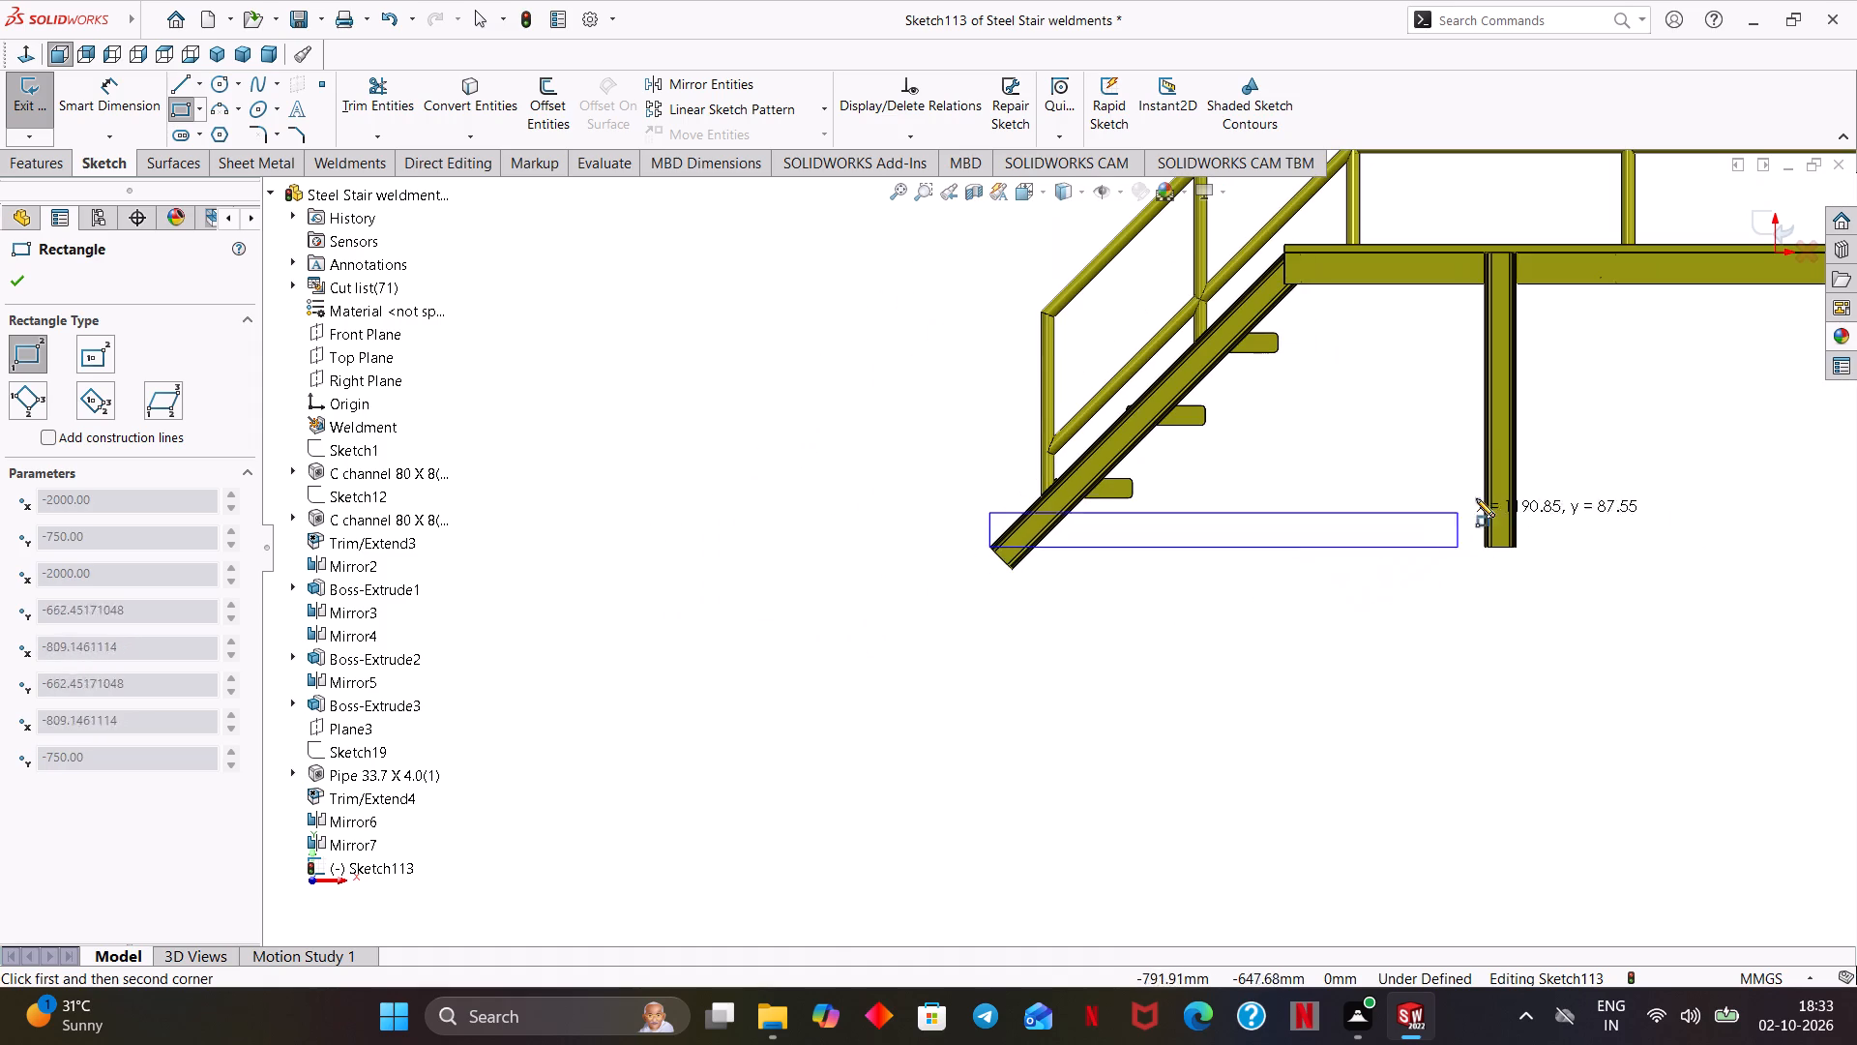
scroll(1484, 493, up, 4)
ctrl+middle_drag(1509, 553, 1118, 656)
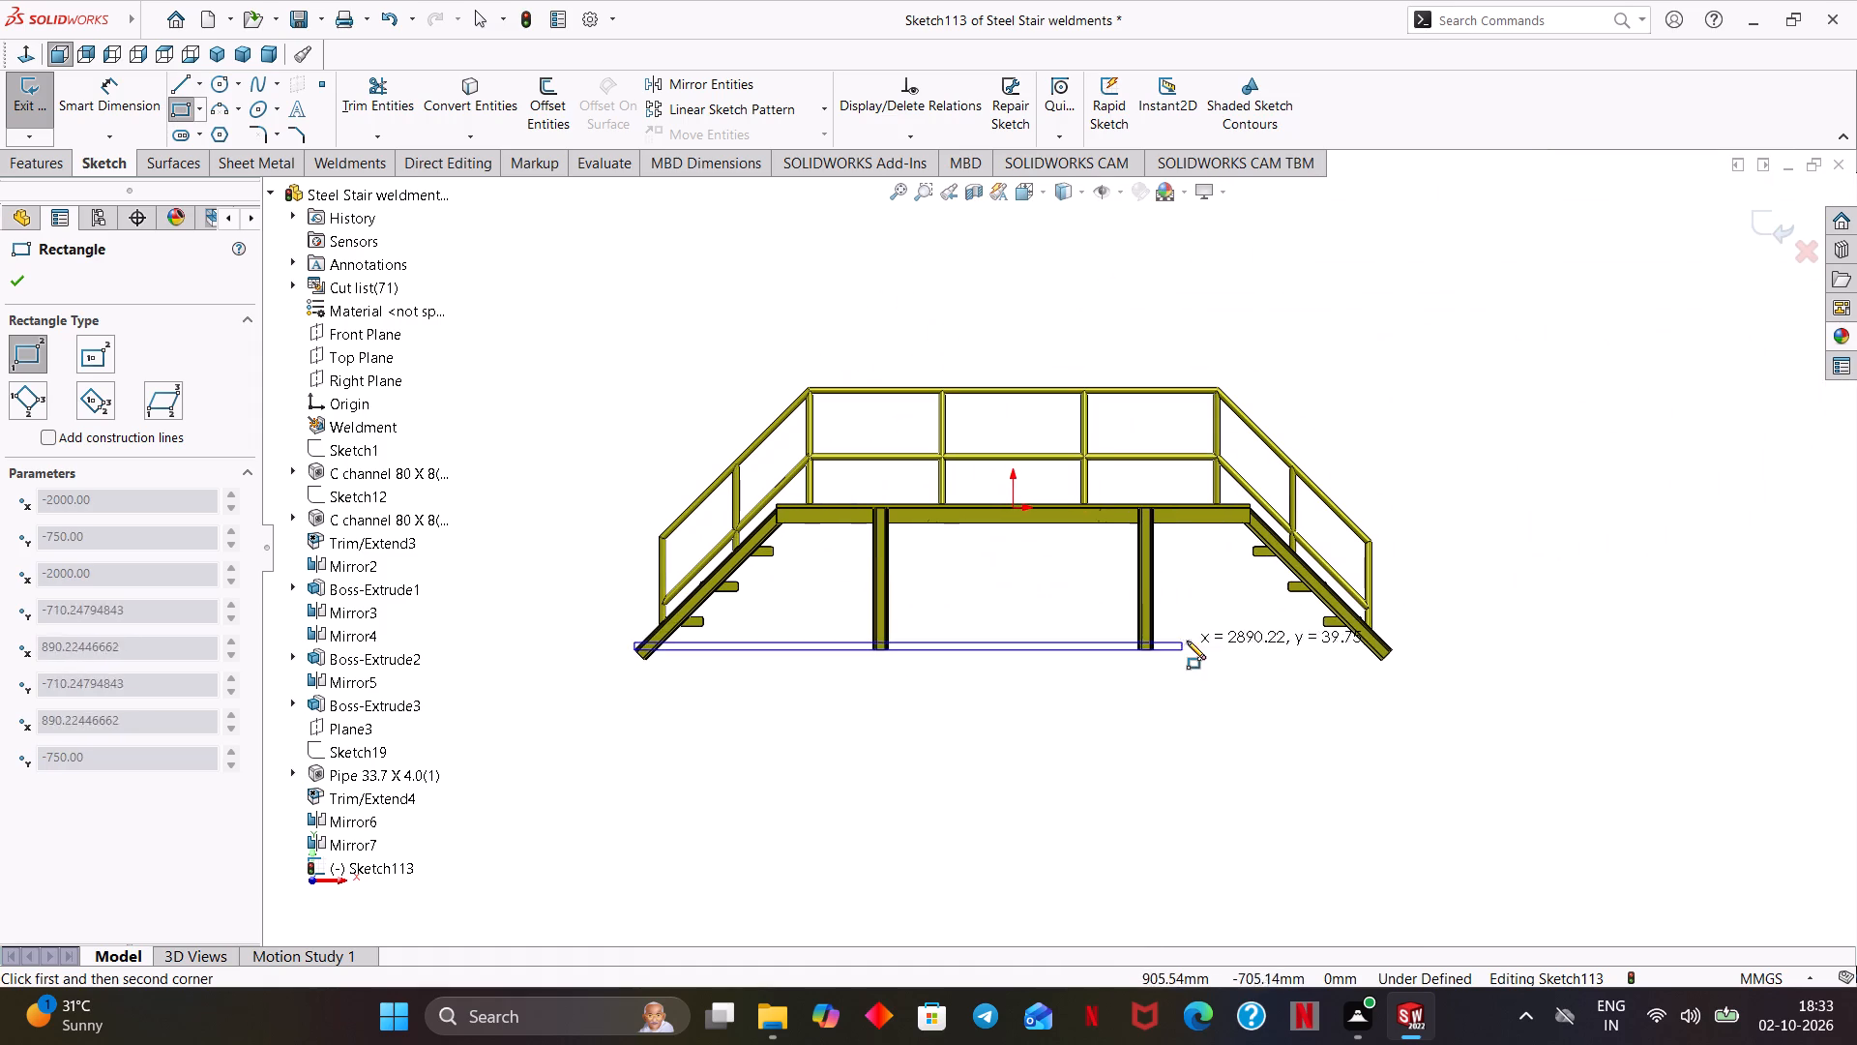
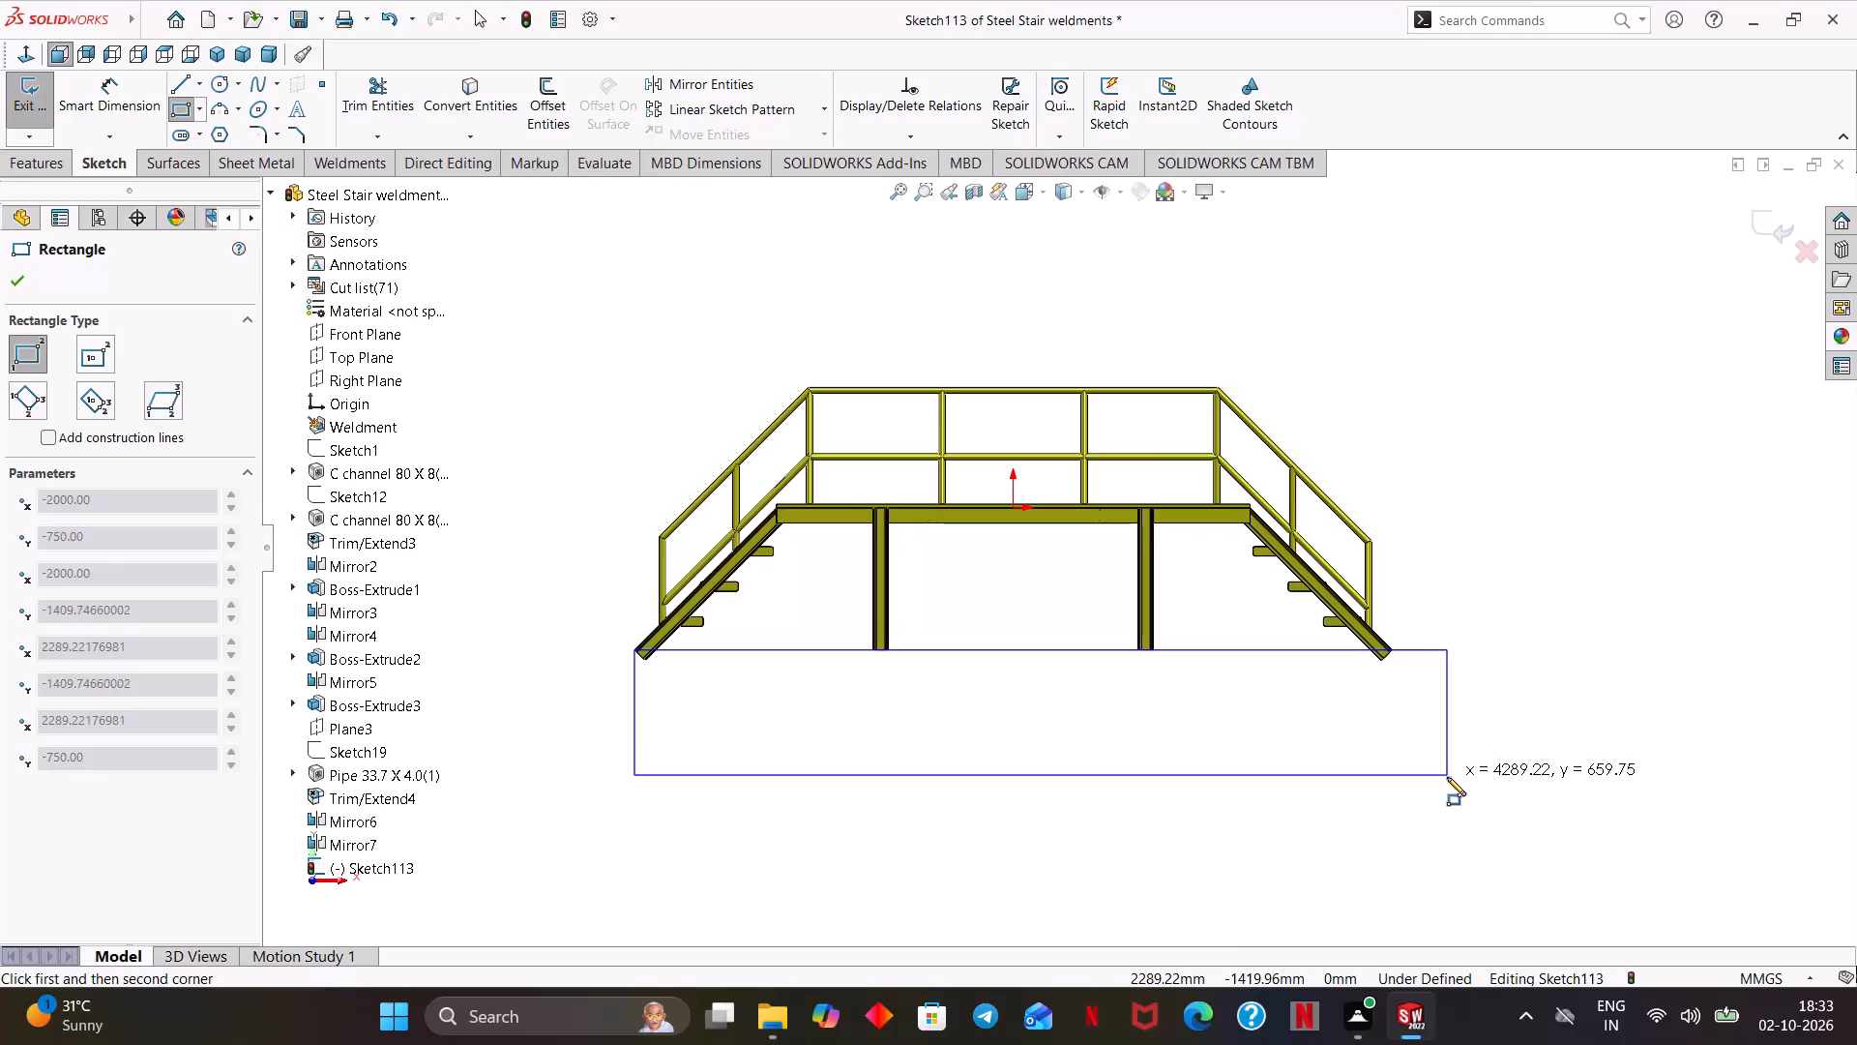
Complete a corner rectangle about 4289 by 660 mm below the stair, with its upper edge level with the leg bottoms.
click(1447, 777)
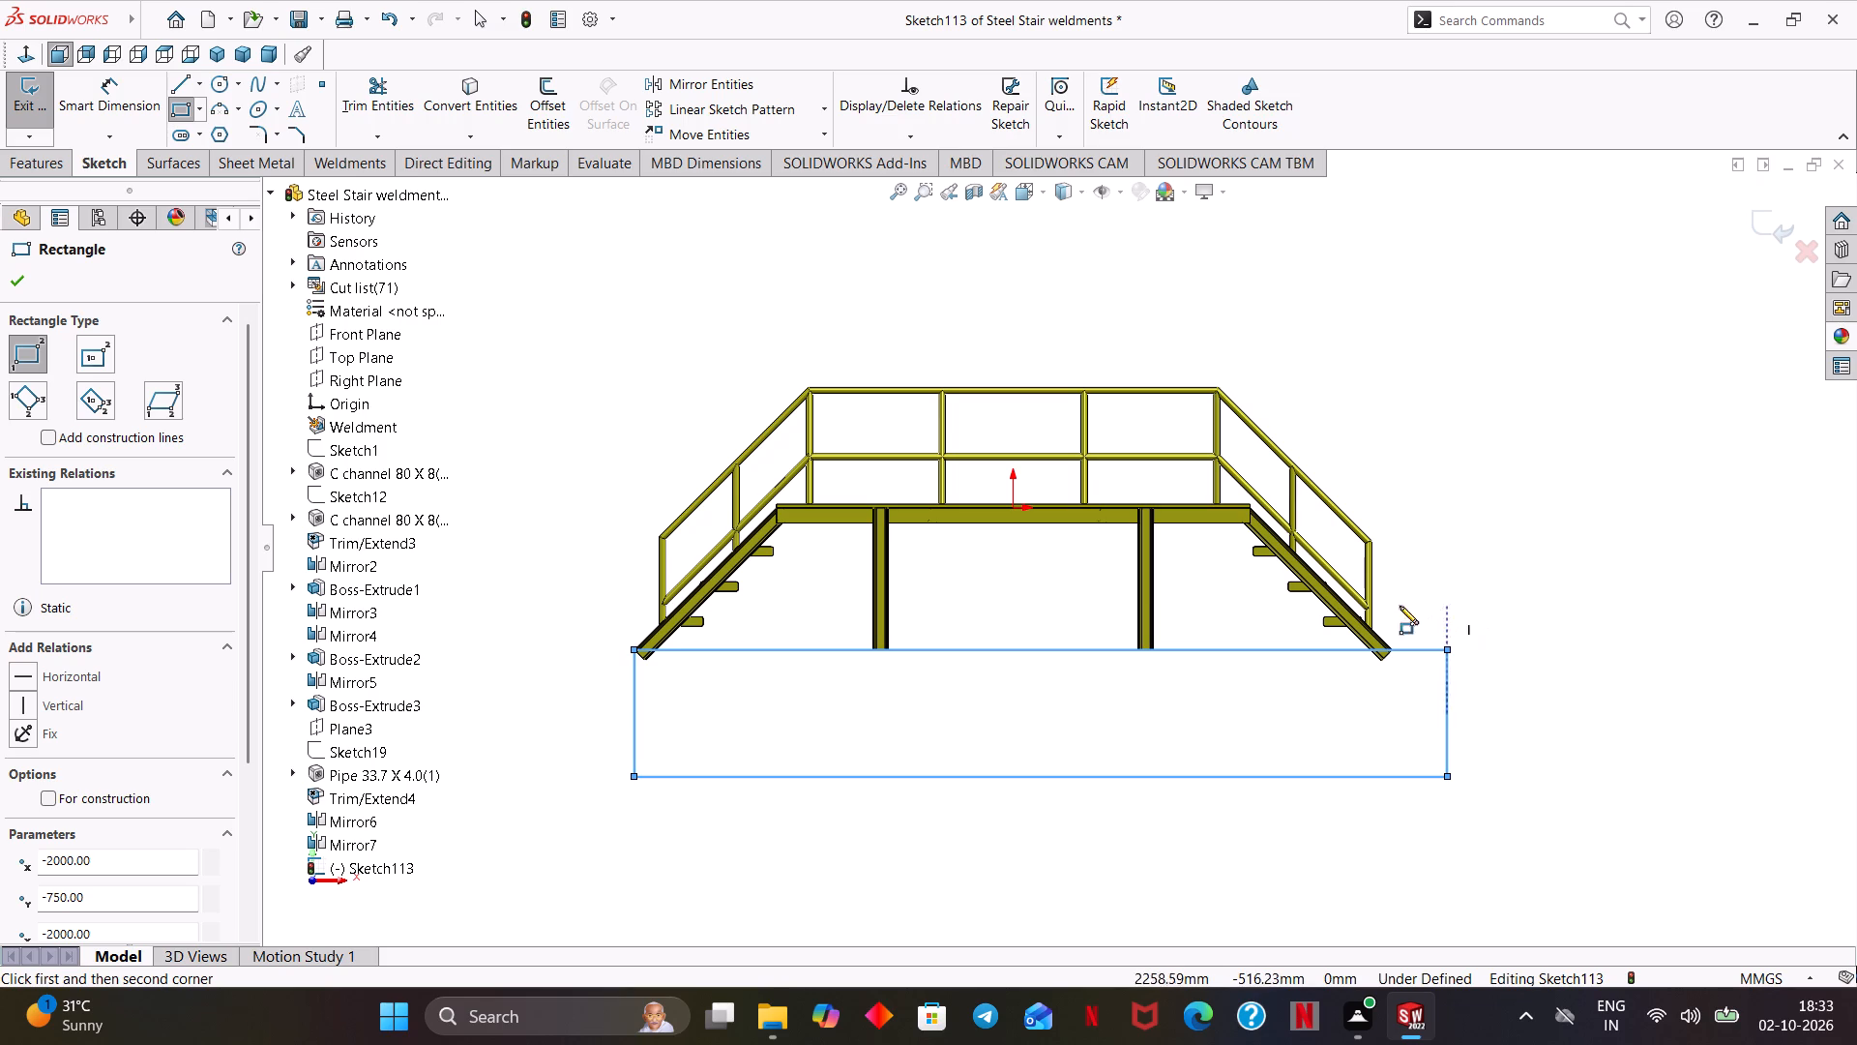
middle_drag(1463, 549, 1566, 590)
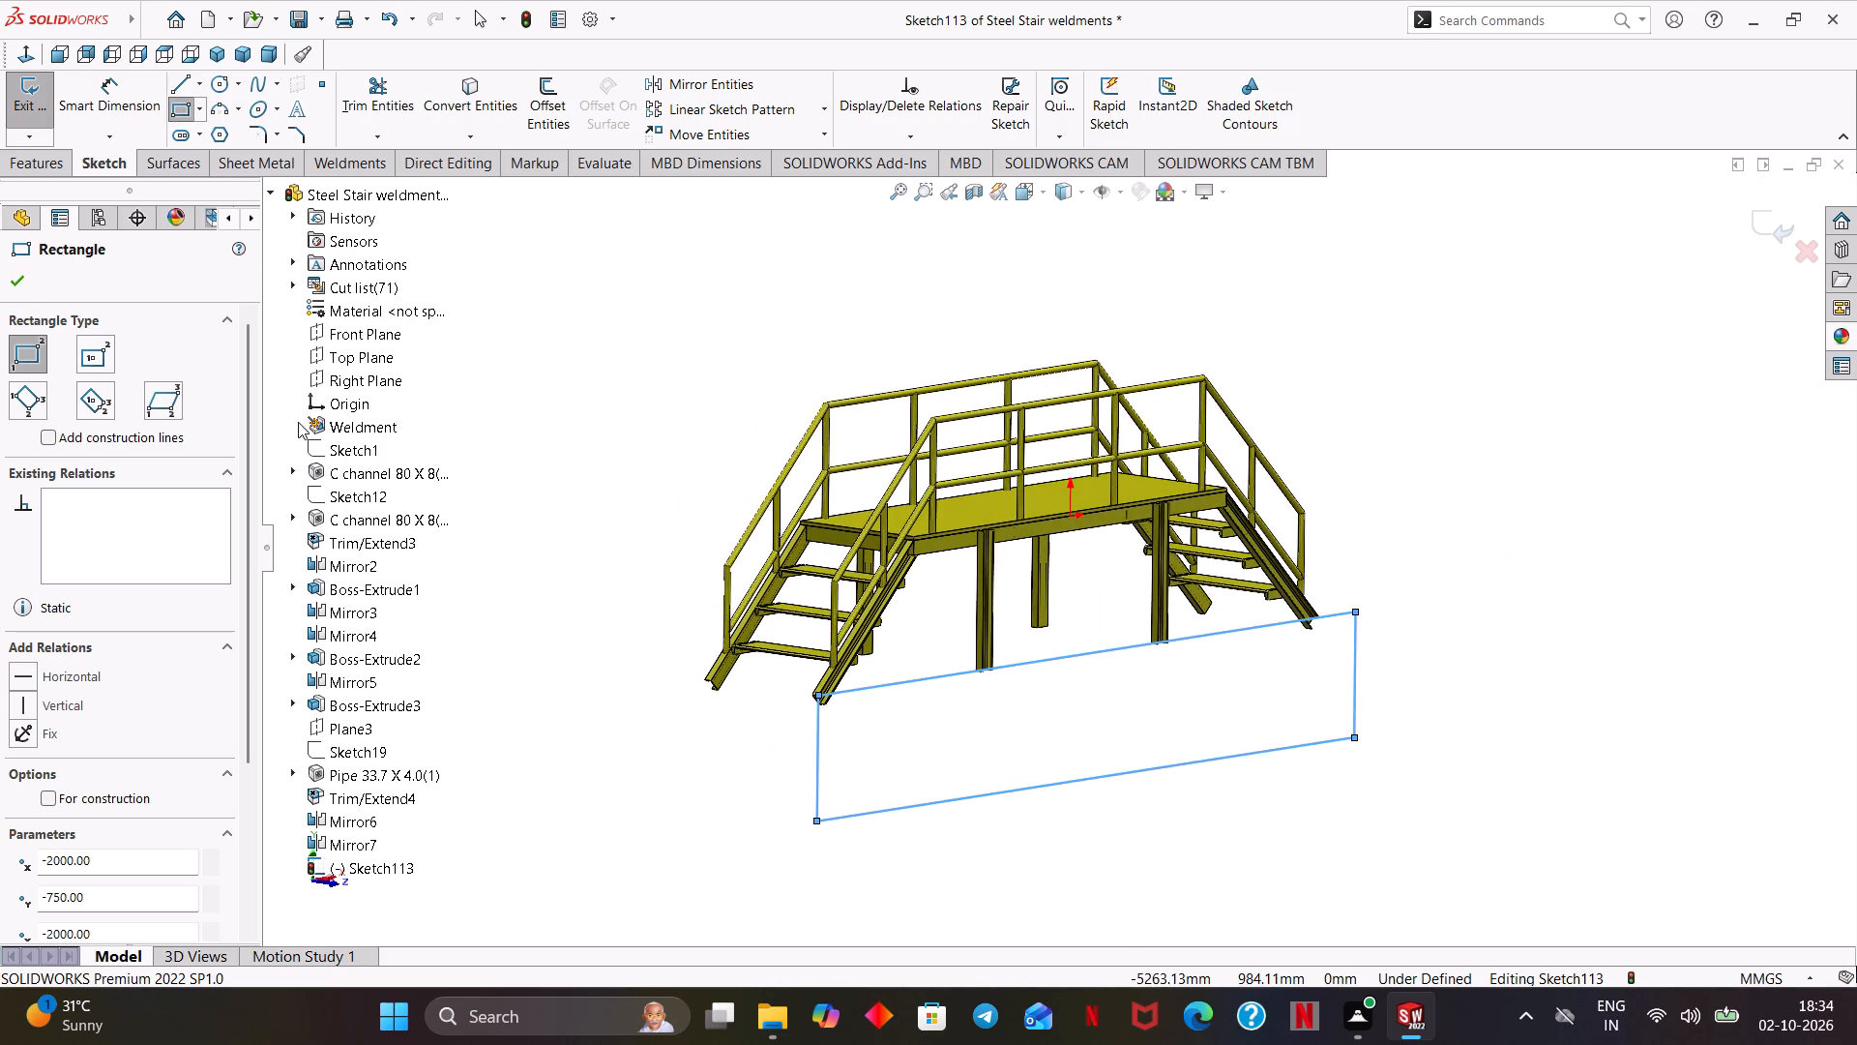
click(9, 293)
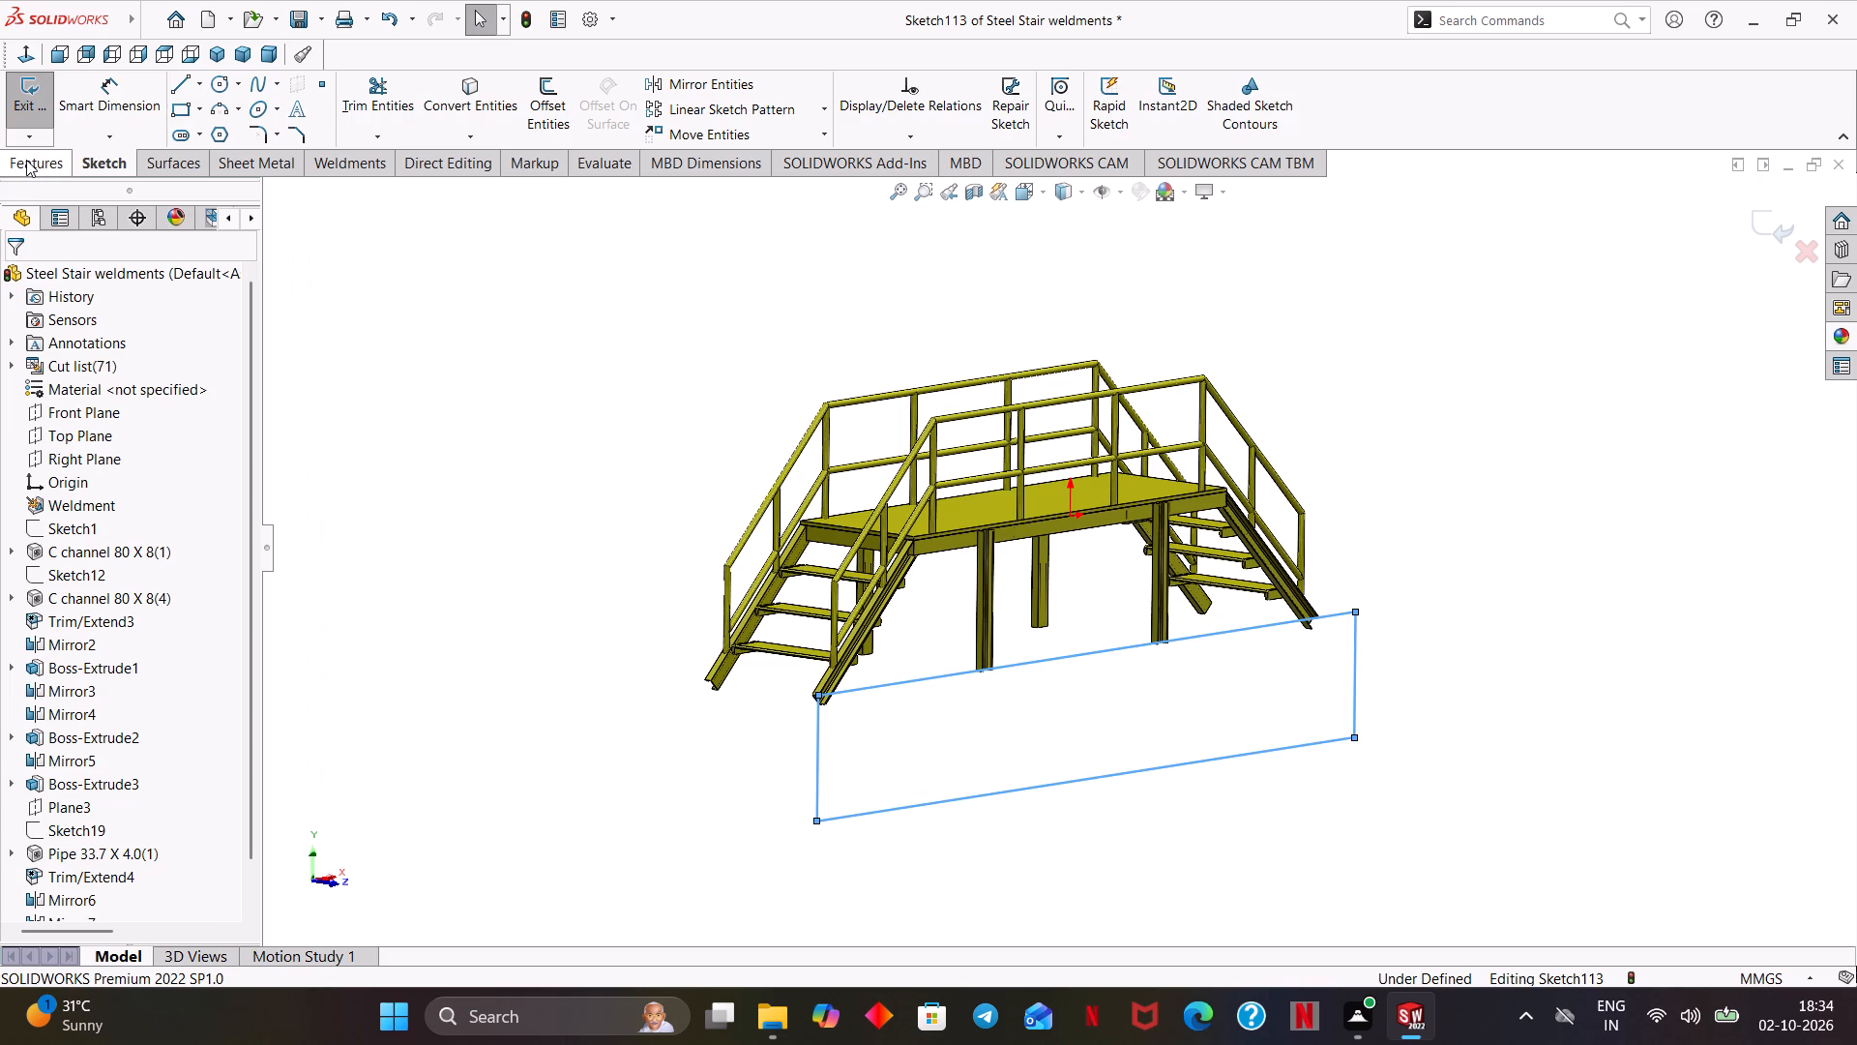
Extrude-cut the rectangle Through All to trim the stair members at ground level.
click(29, 160)
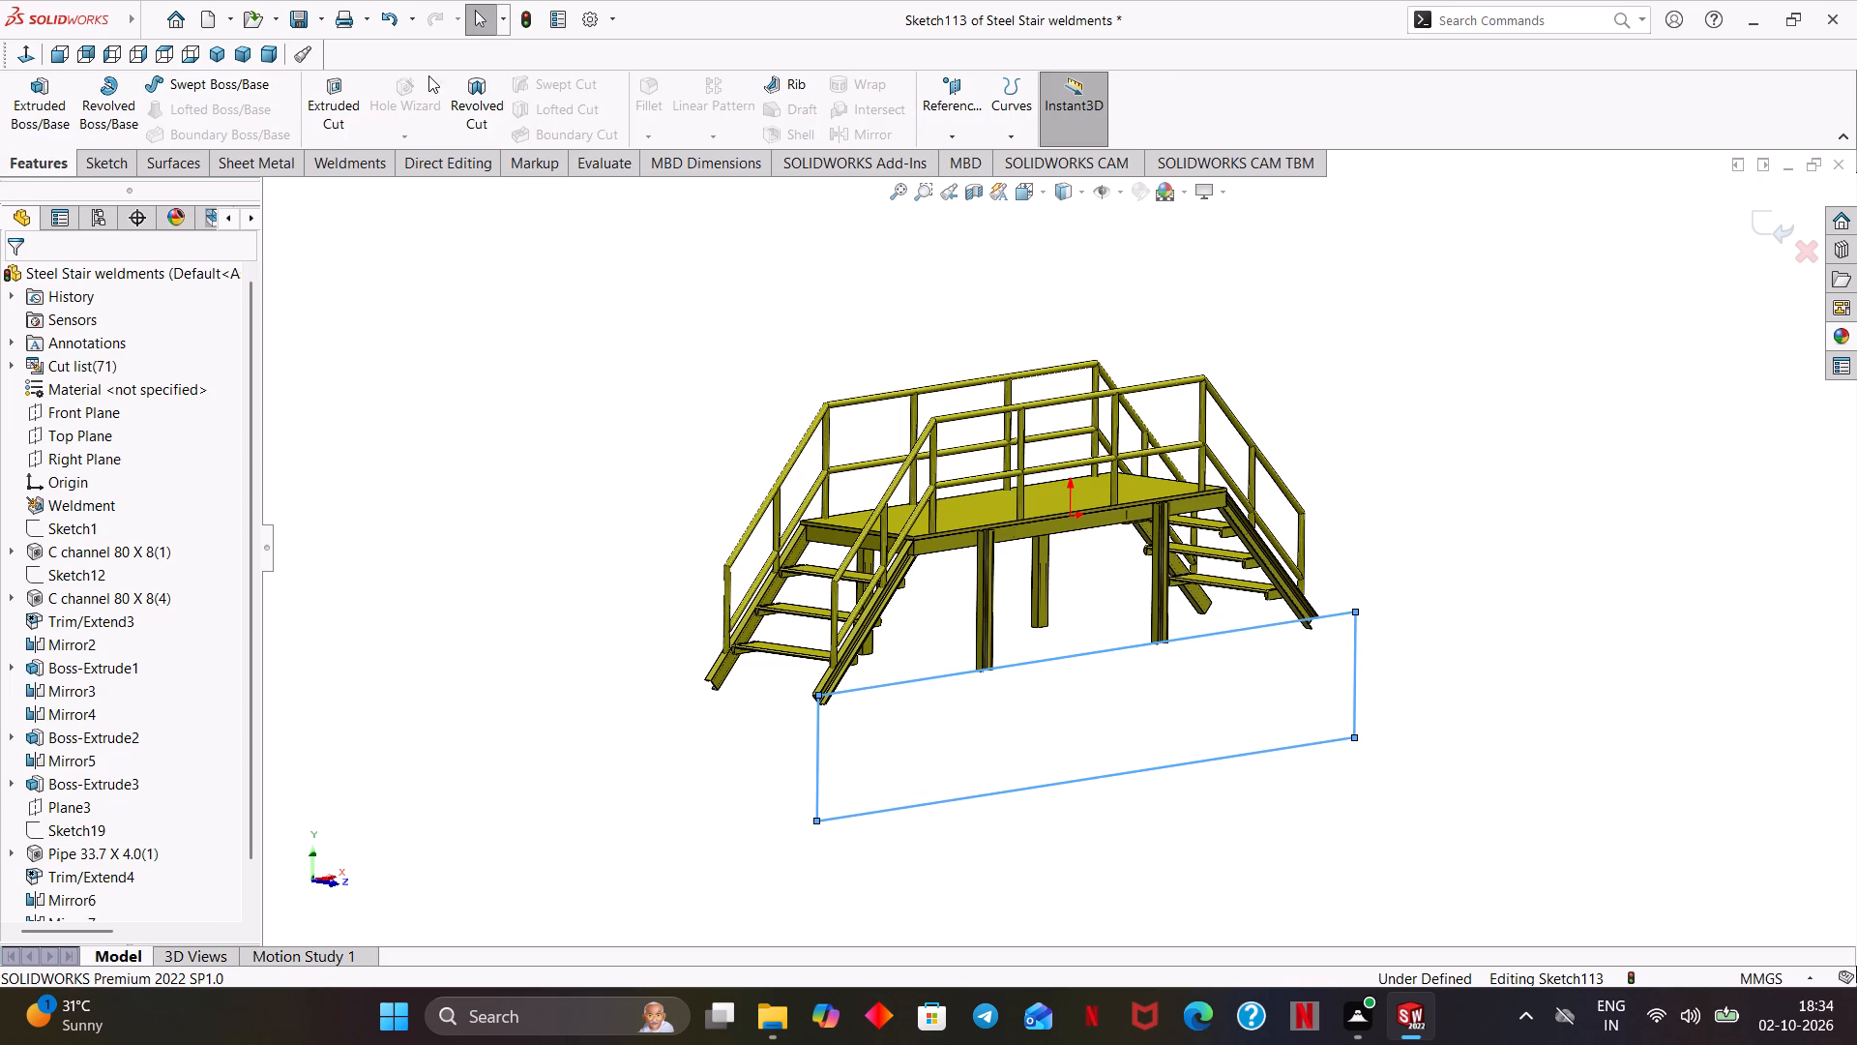
click(330, 105)
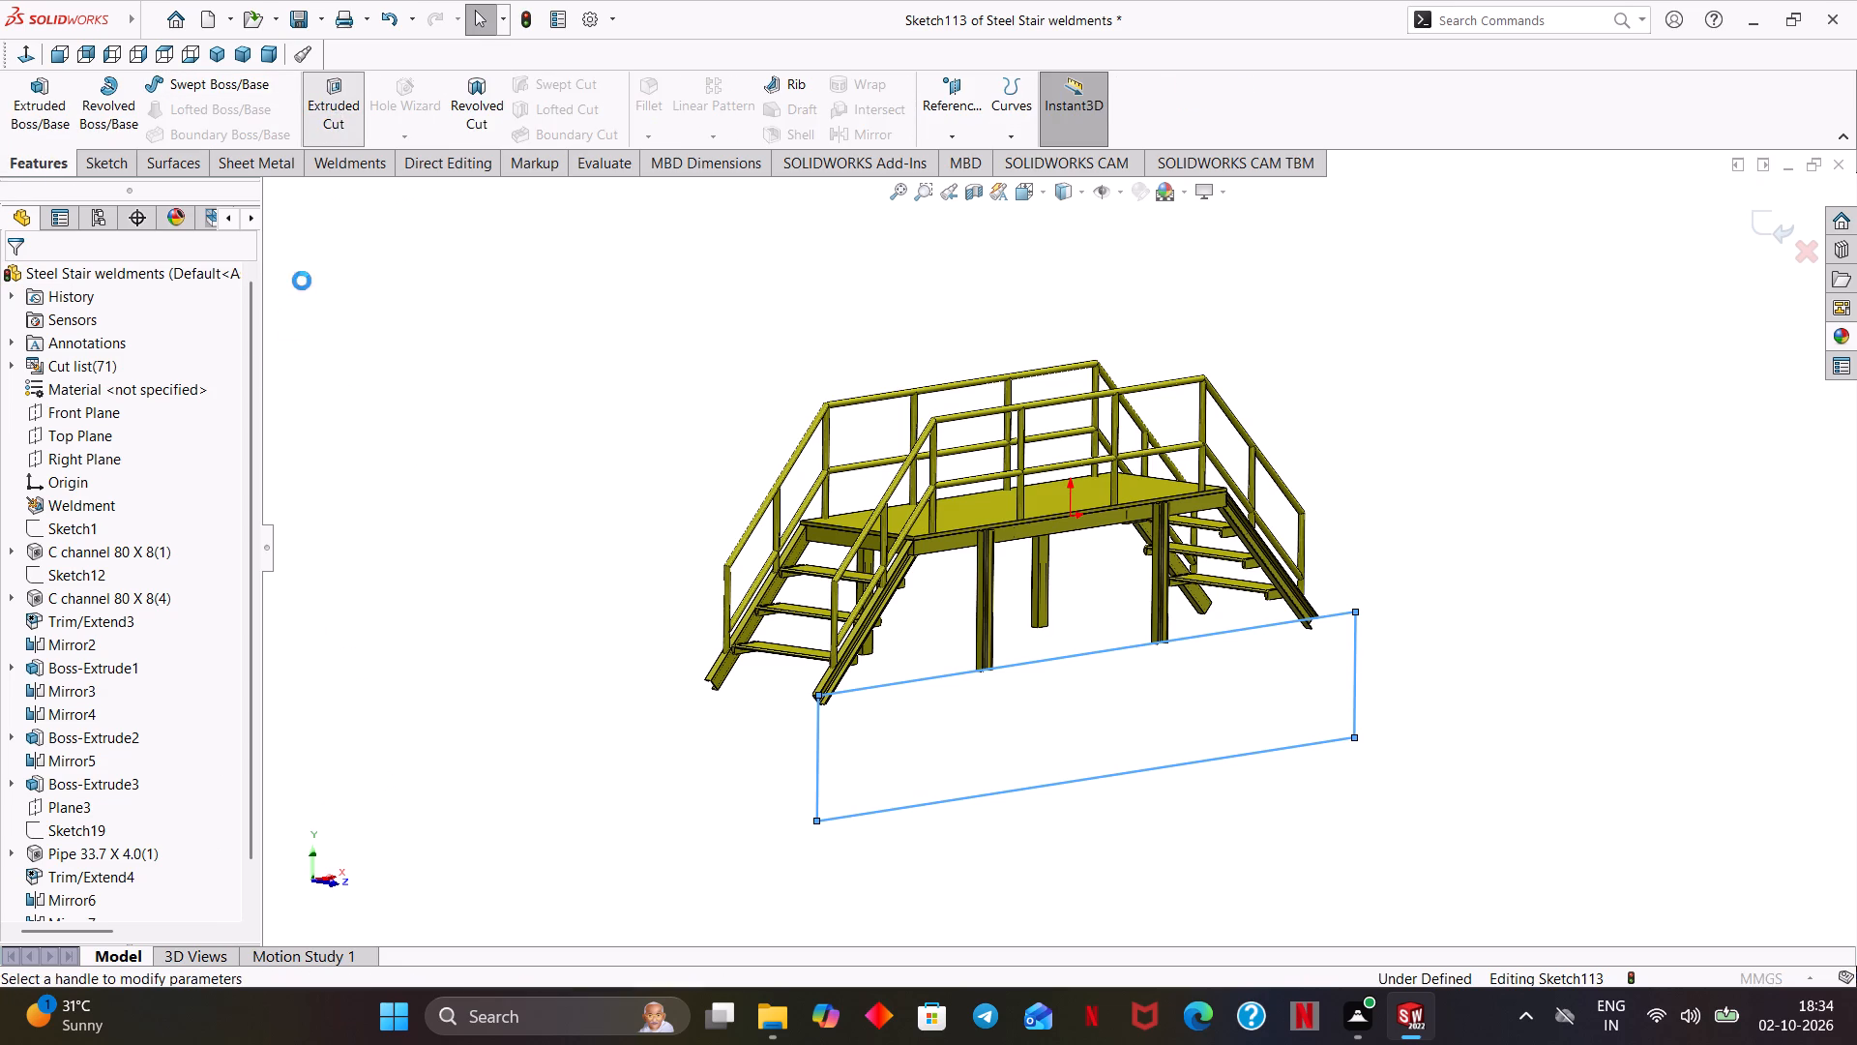
click(127, 413)
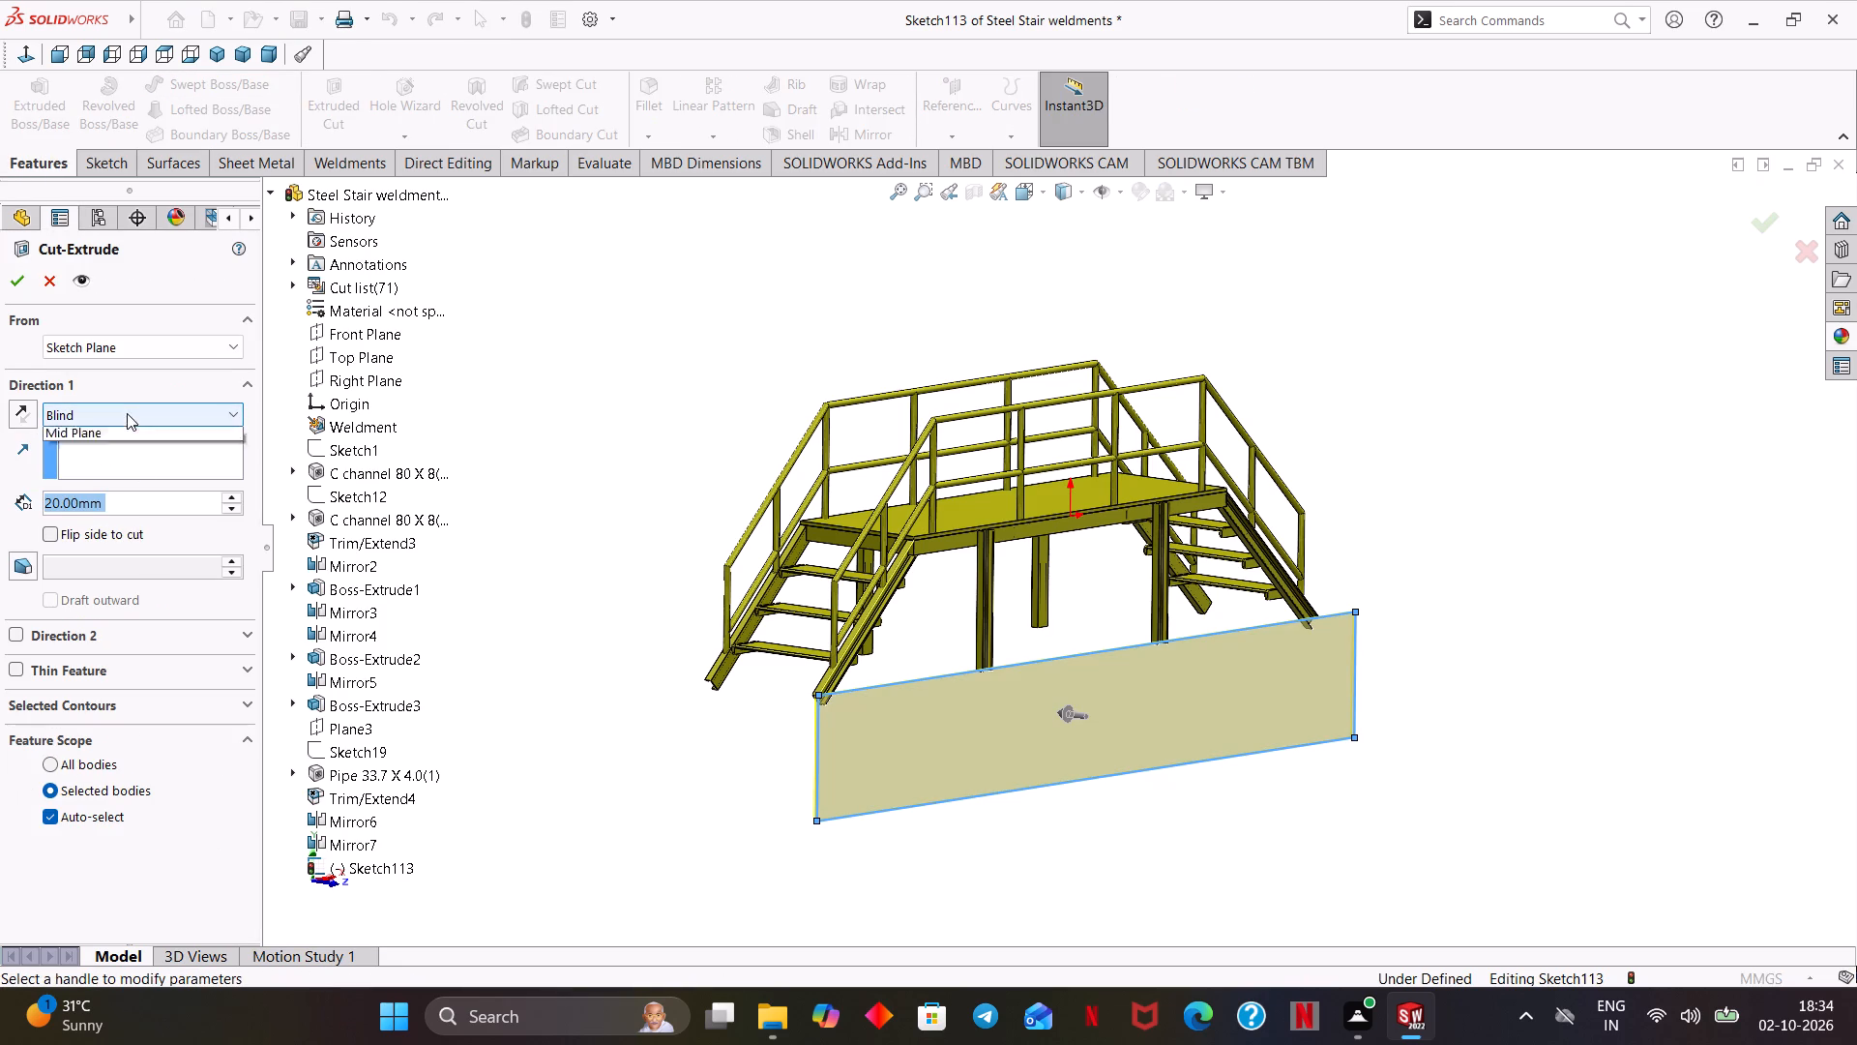
click(125, 449)
middle_drag(321, 513, 354, 544)
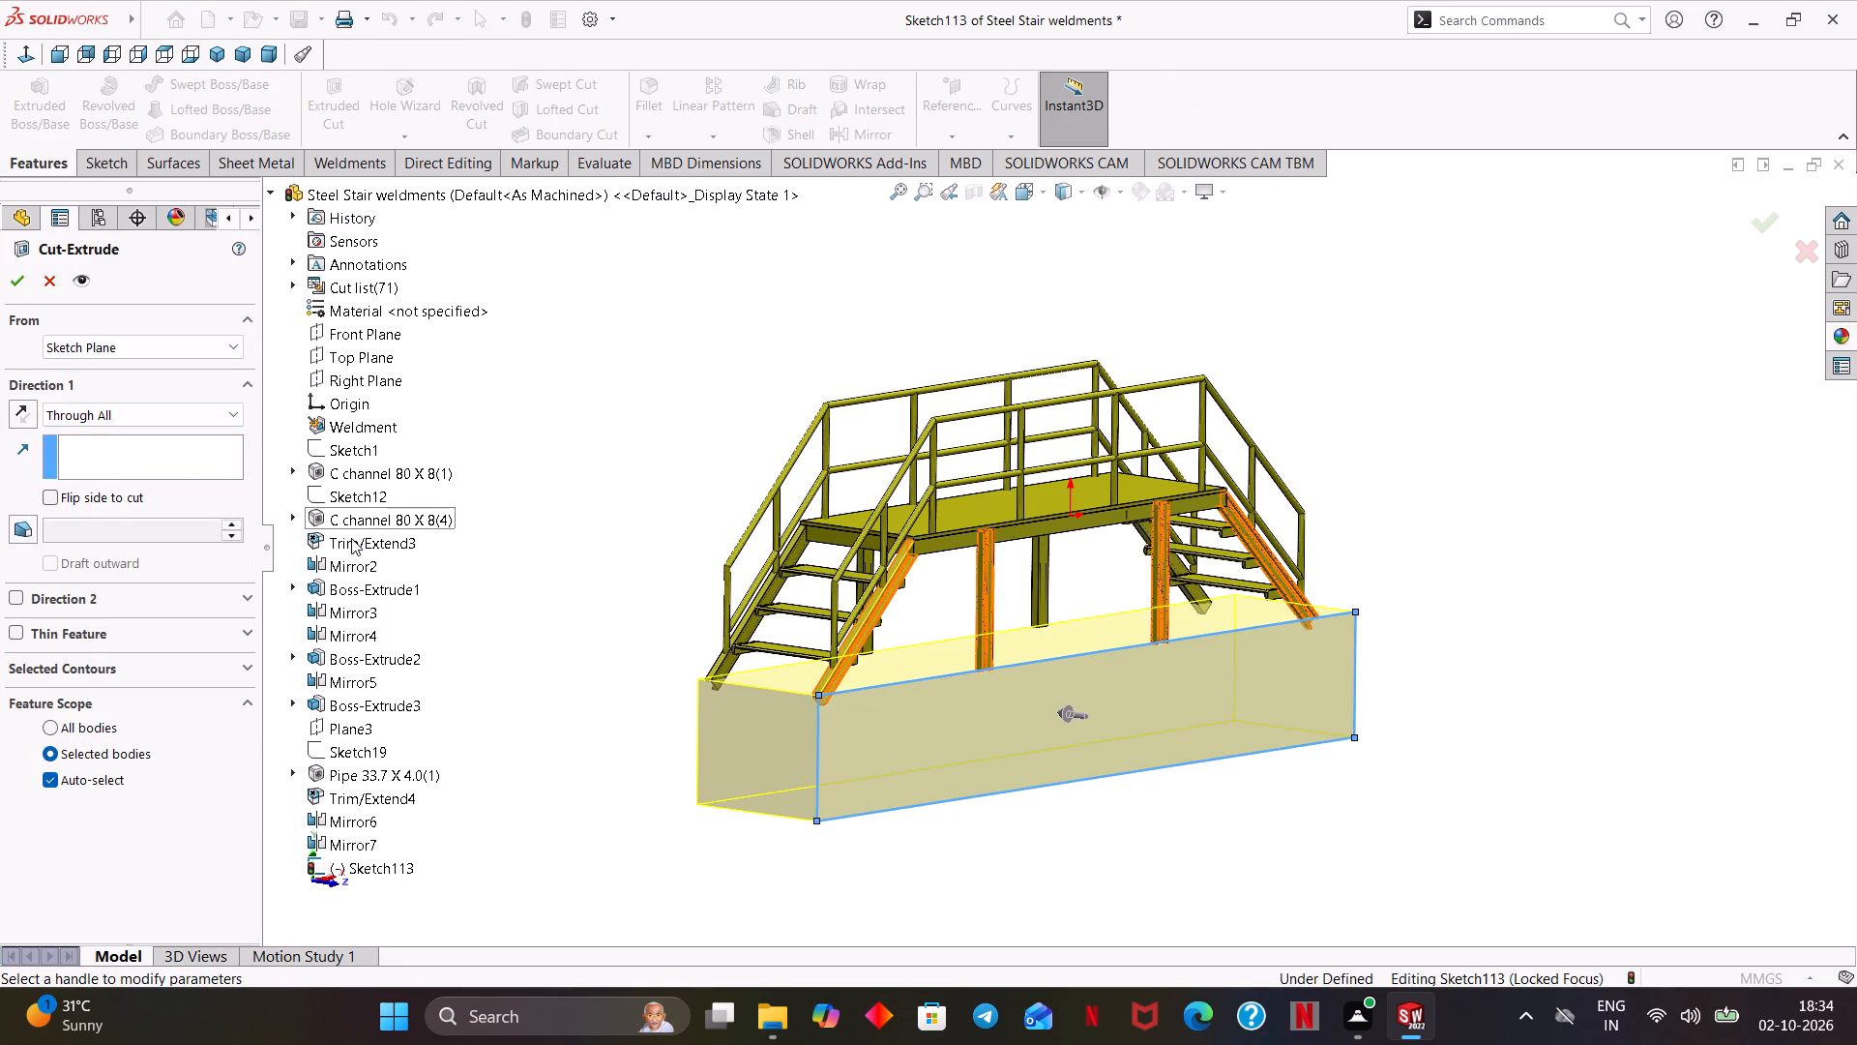
middle_drag(354, 544, 397, 590)
middle_drag(489, 518, 525, 555)
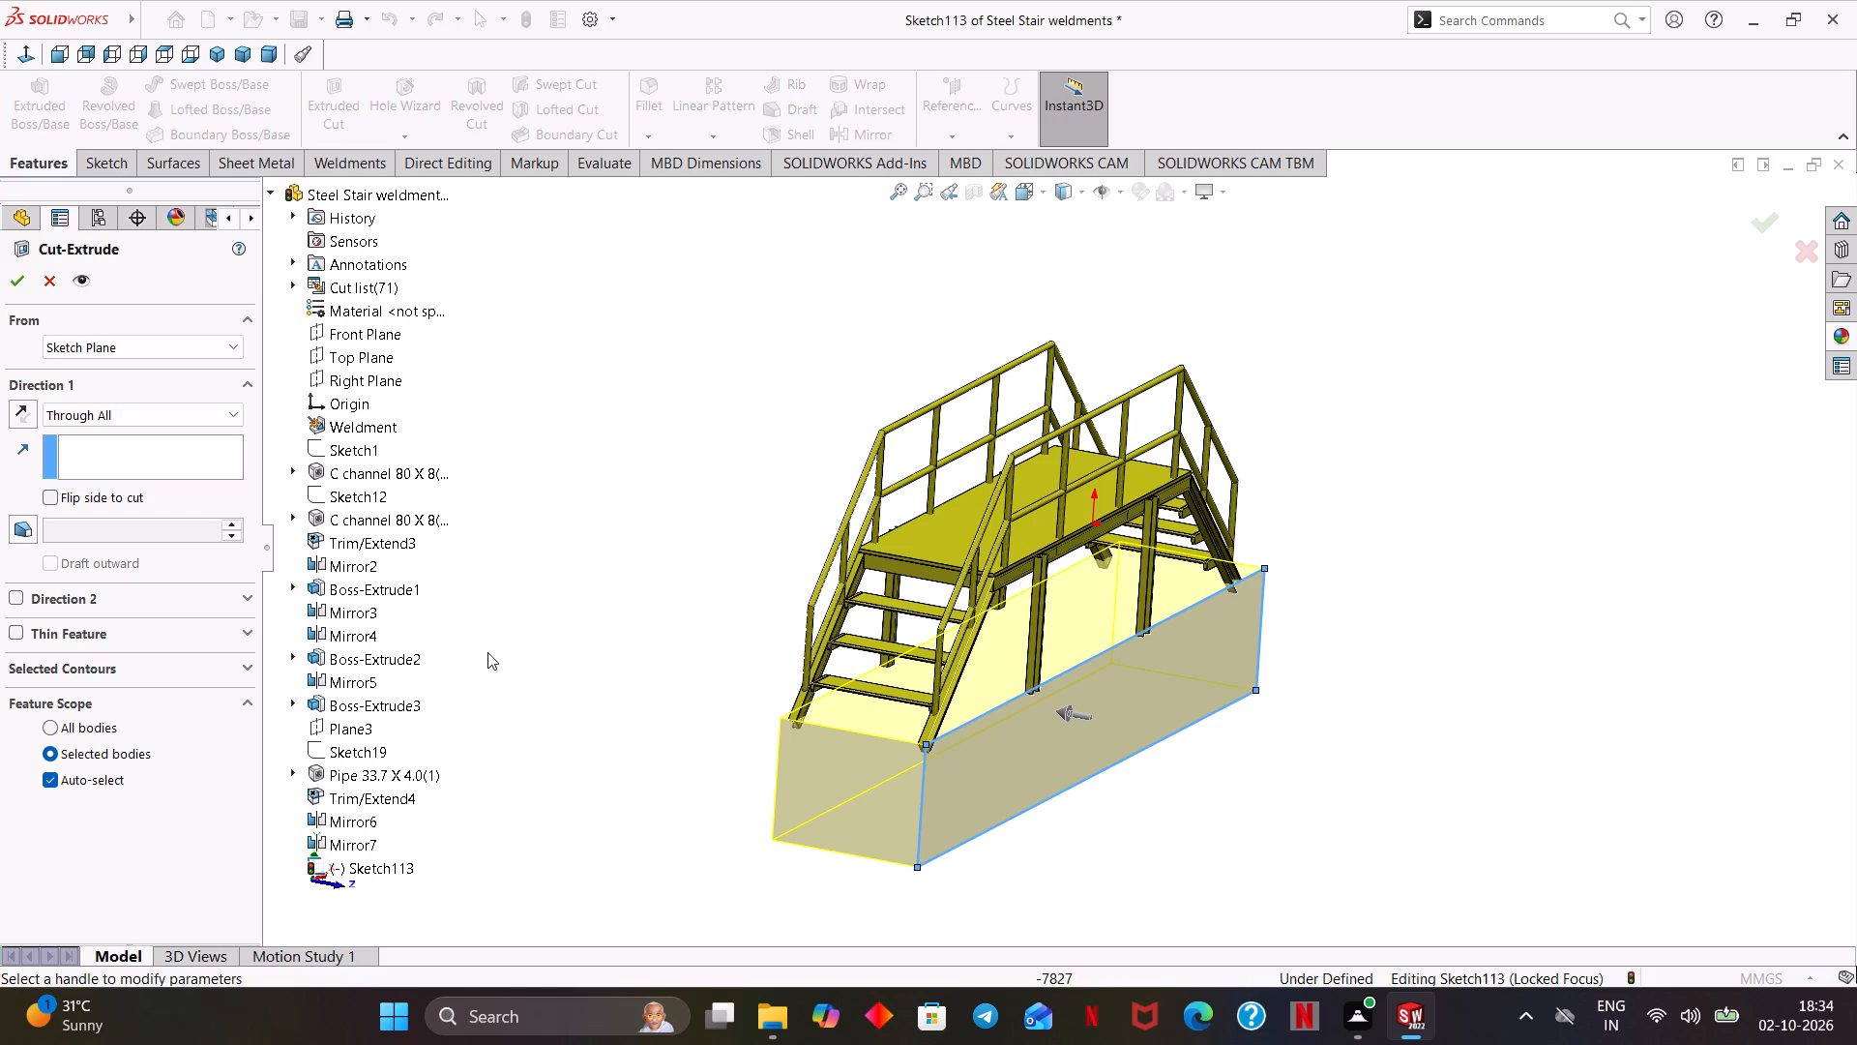
click(15, 284)
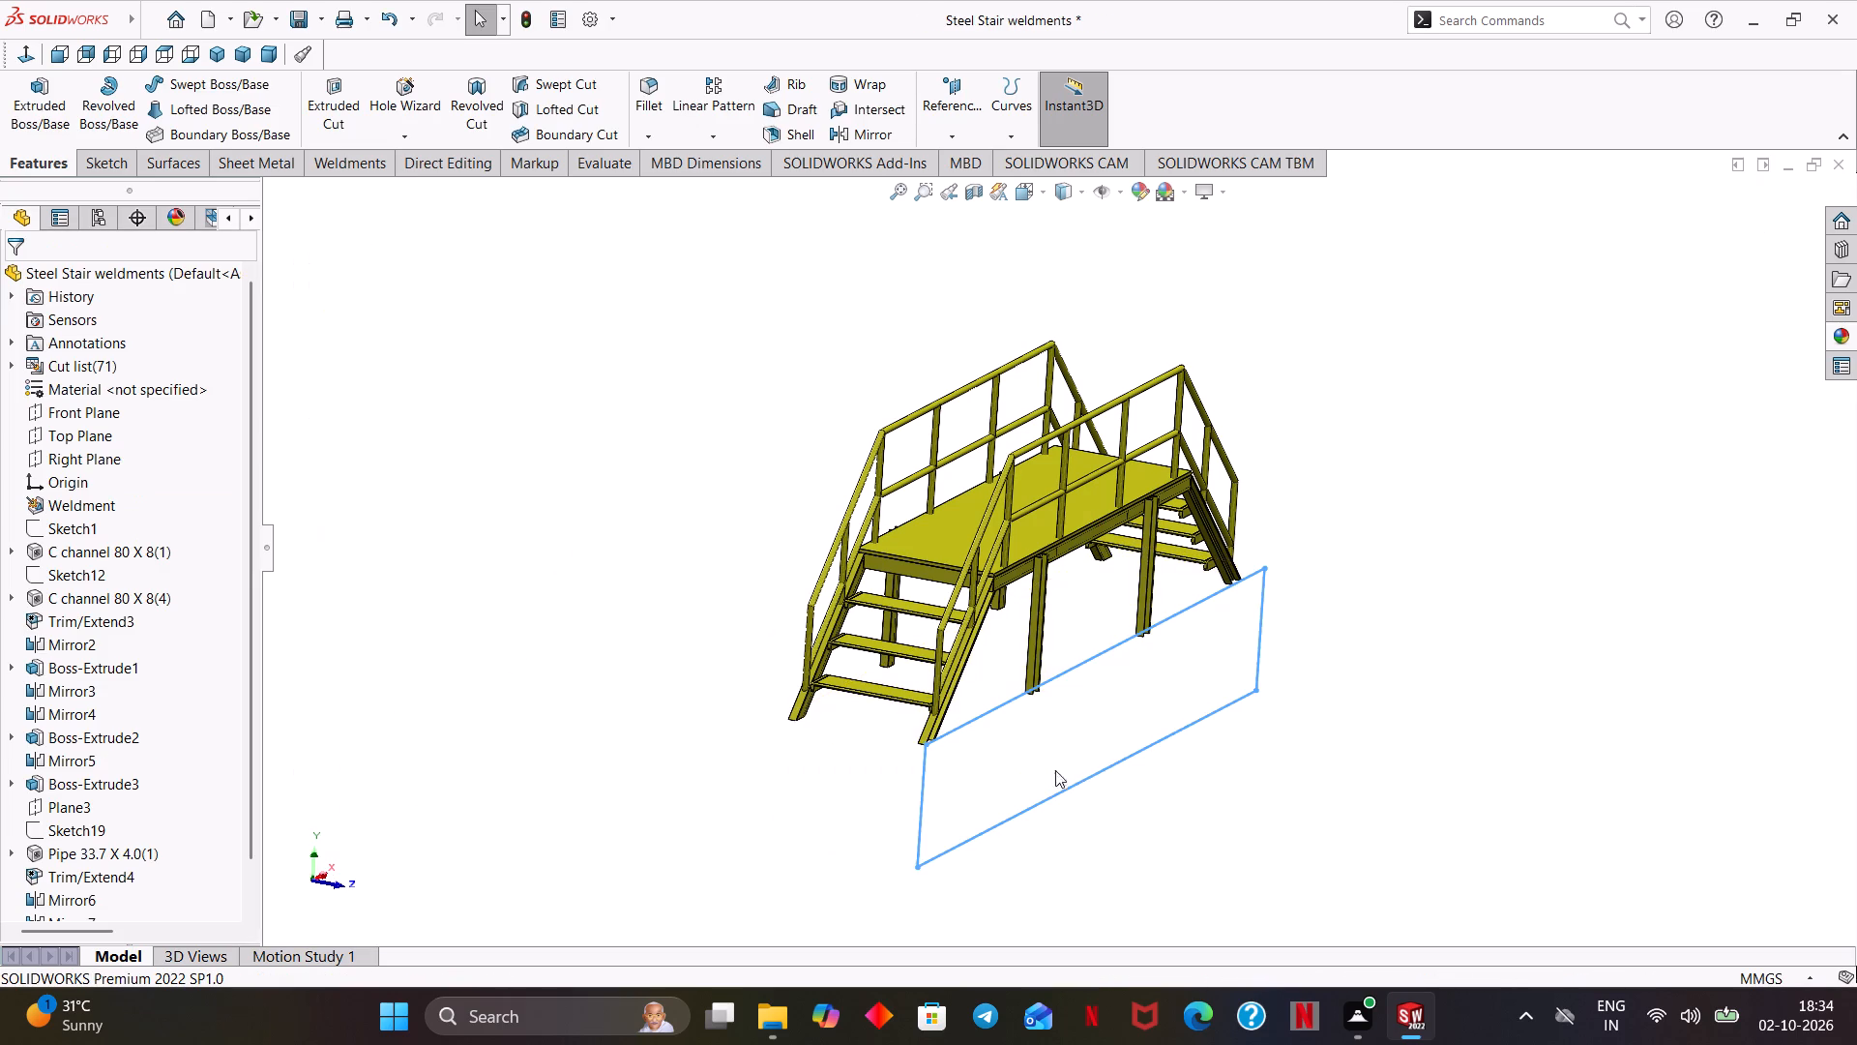
Start a new sketch on the bottom end face of one of the C channel support legs.
scroll(1029, 769, down, 1)
click(1283, 739)
scroll(1099, 741, down, 3)
middle_drag(880, 759, 793, 735)
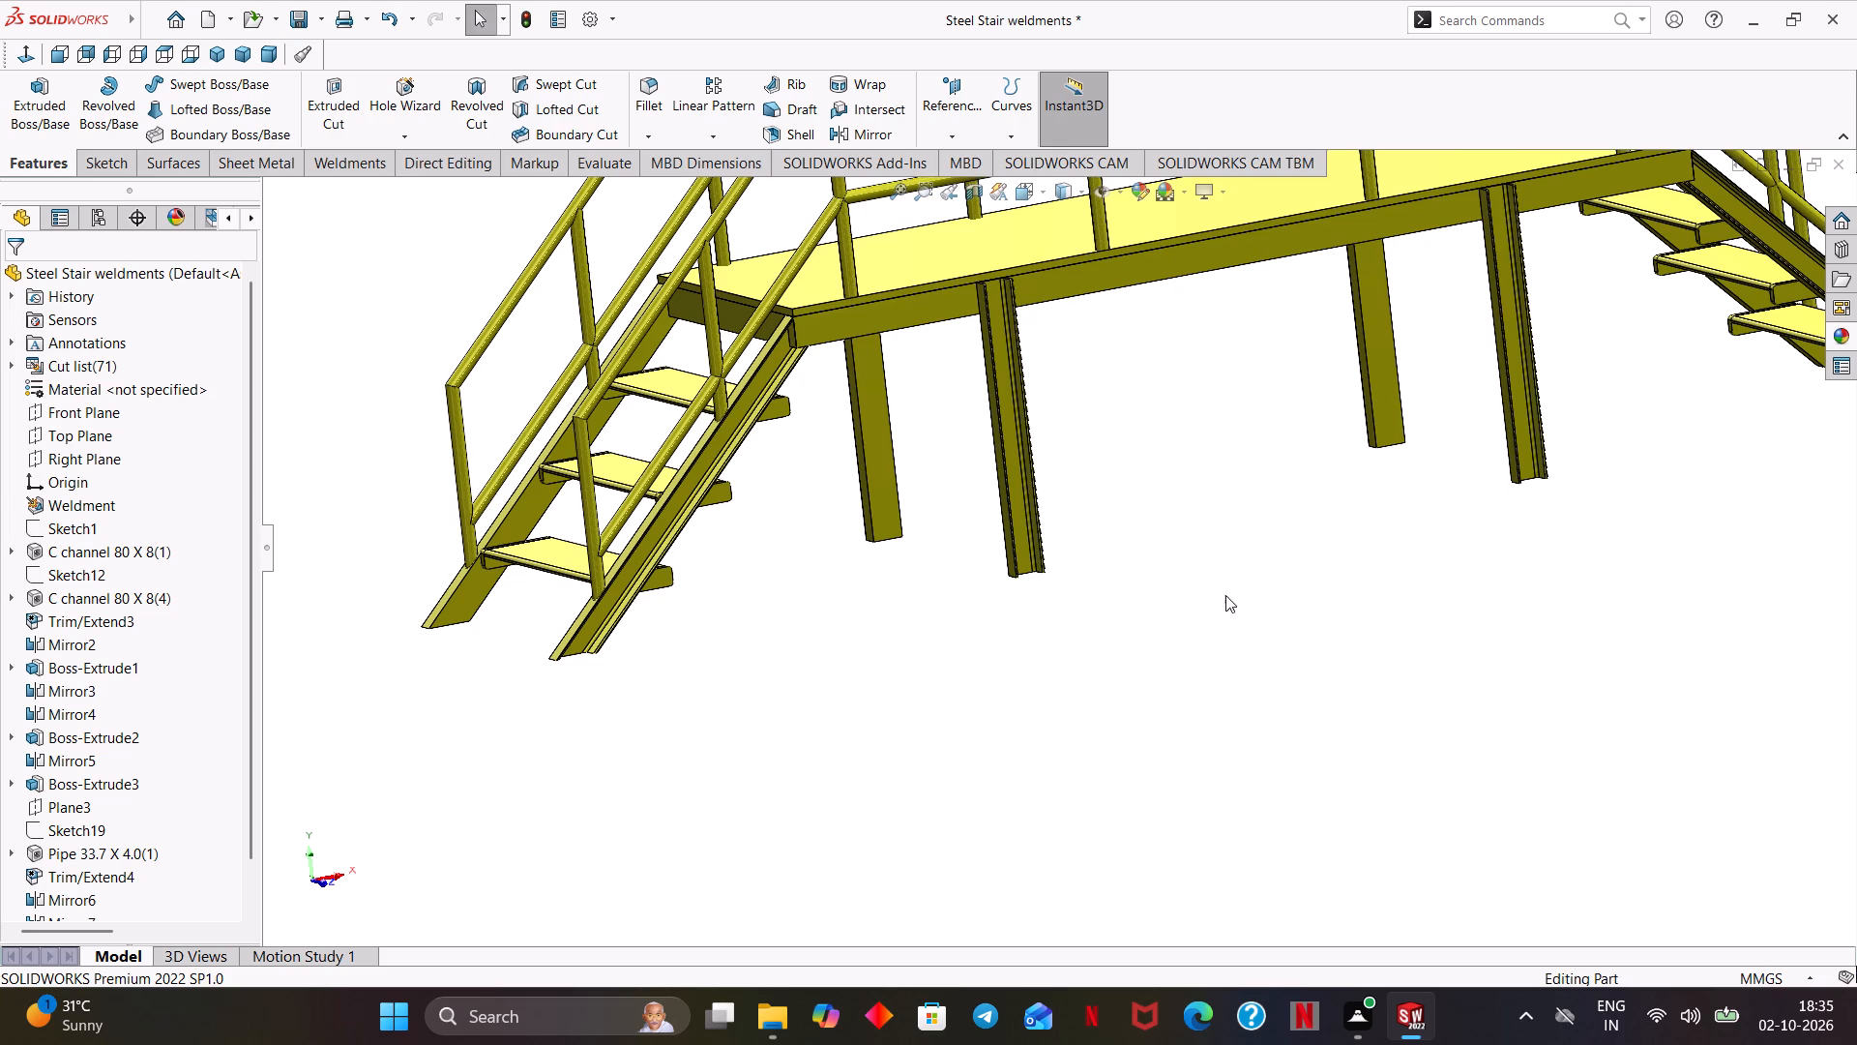
middle_drag(1178, 700, 1059, 418)
ctrl+middle_drag(1397, 762, 1251, 760)
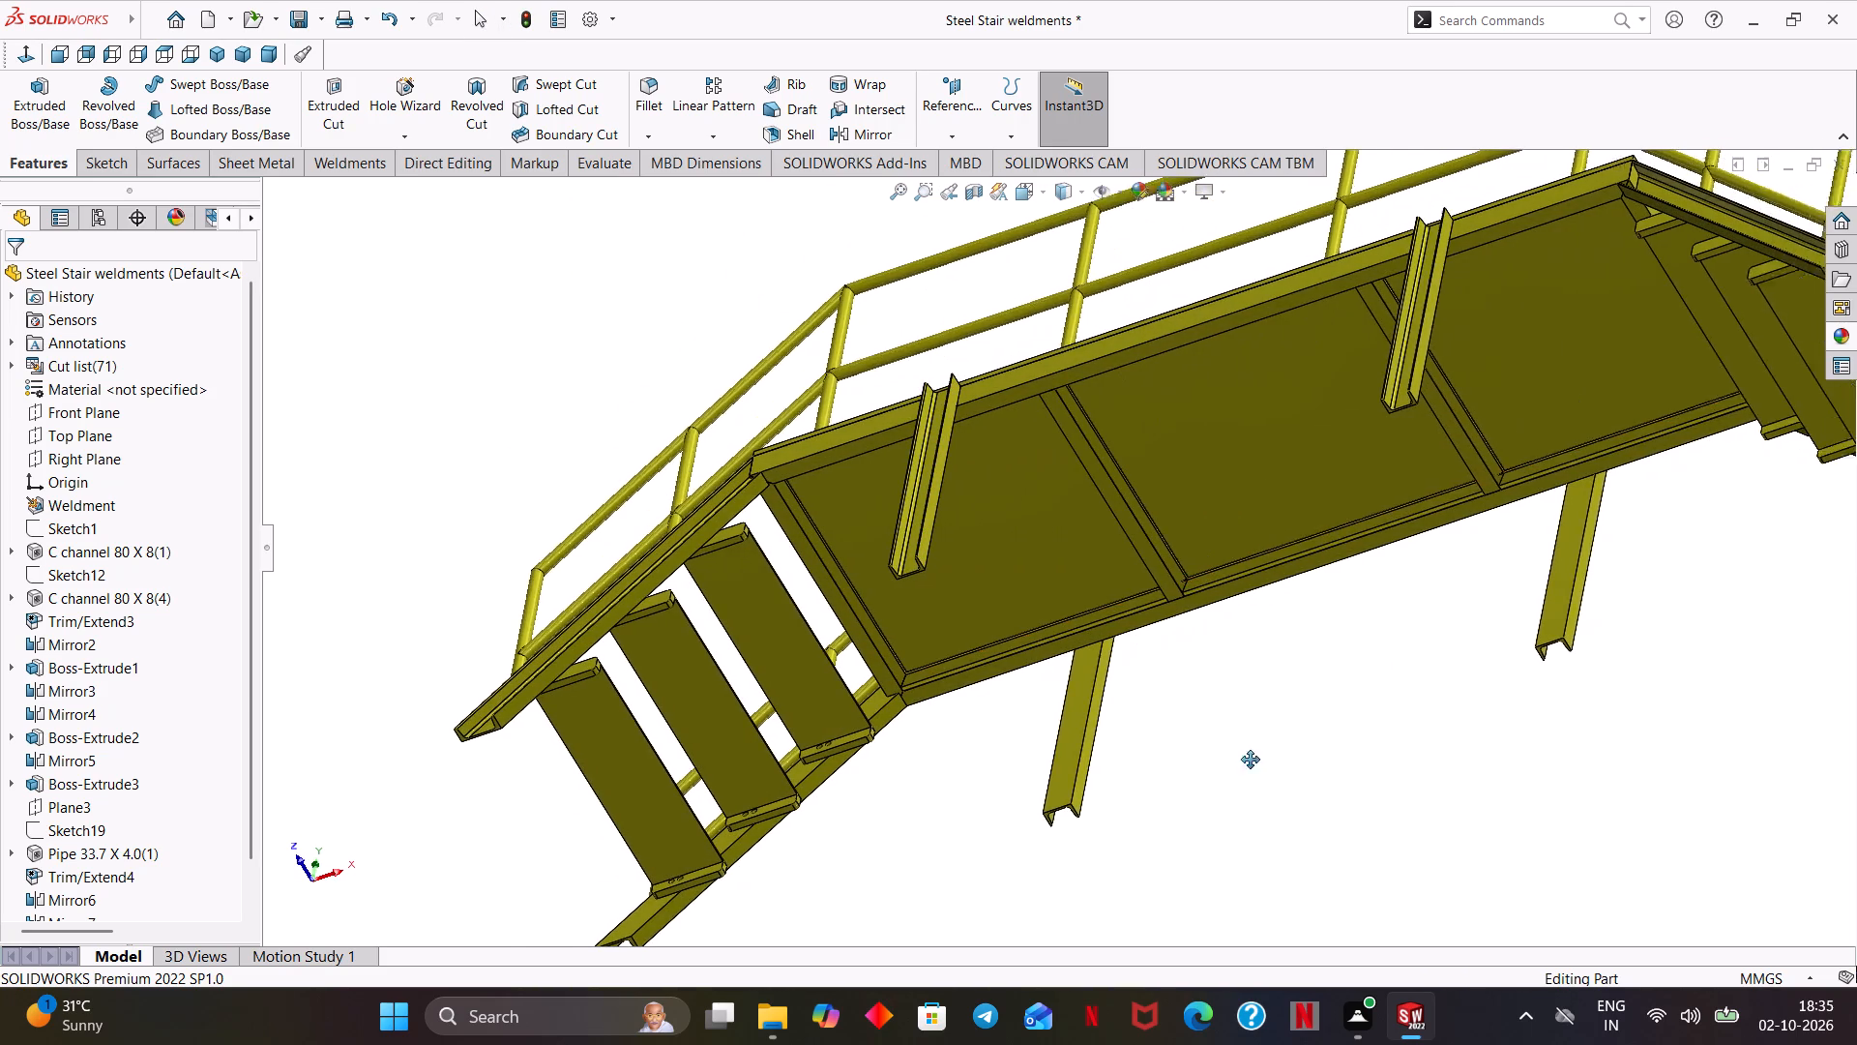
ctrl+middle_drag(1251, 760, 1202, 747)
middle_drag(1203, 760, 1171, 326)
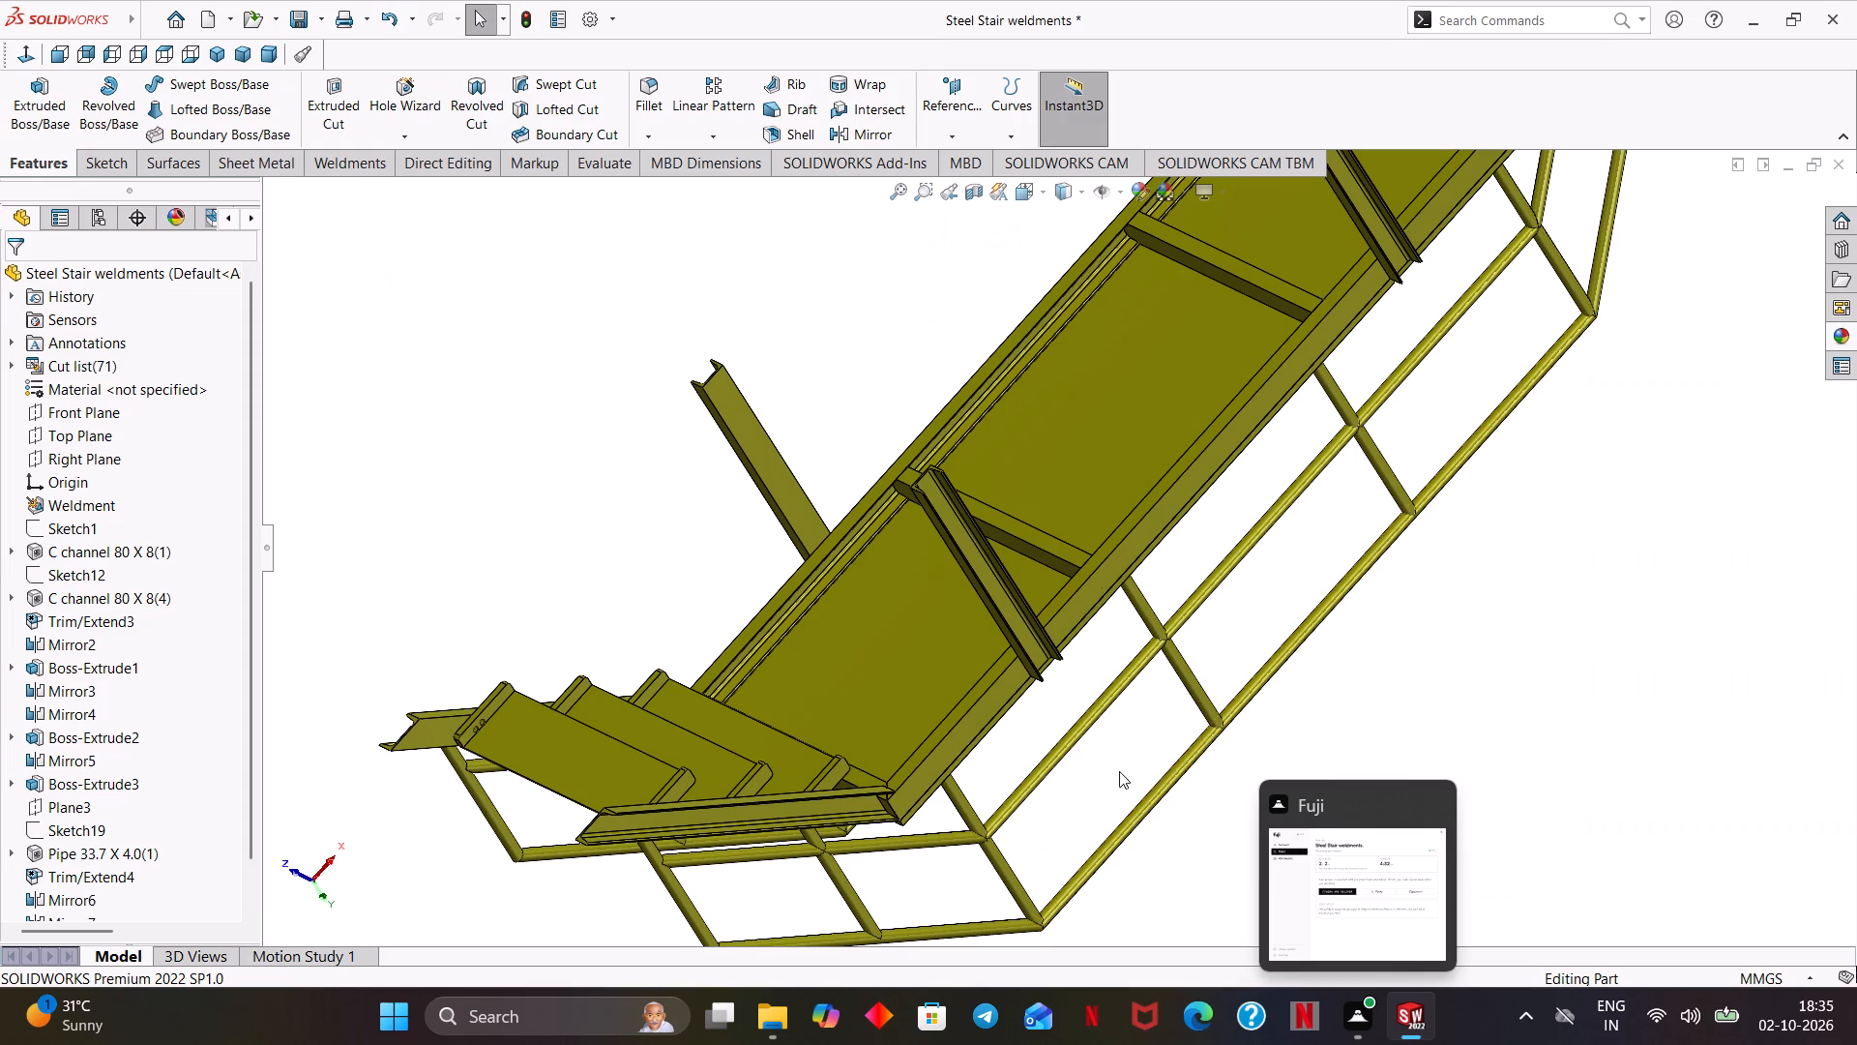
middle_drag(1290, 762, 1183, 737)
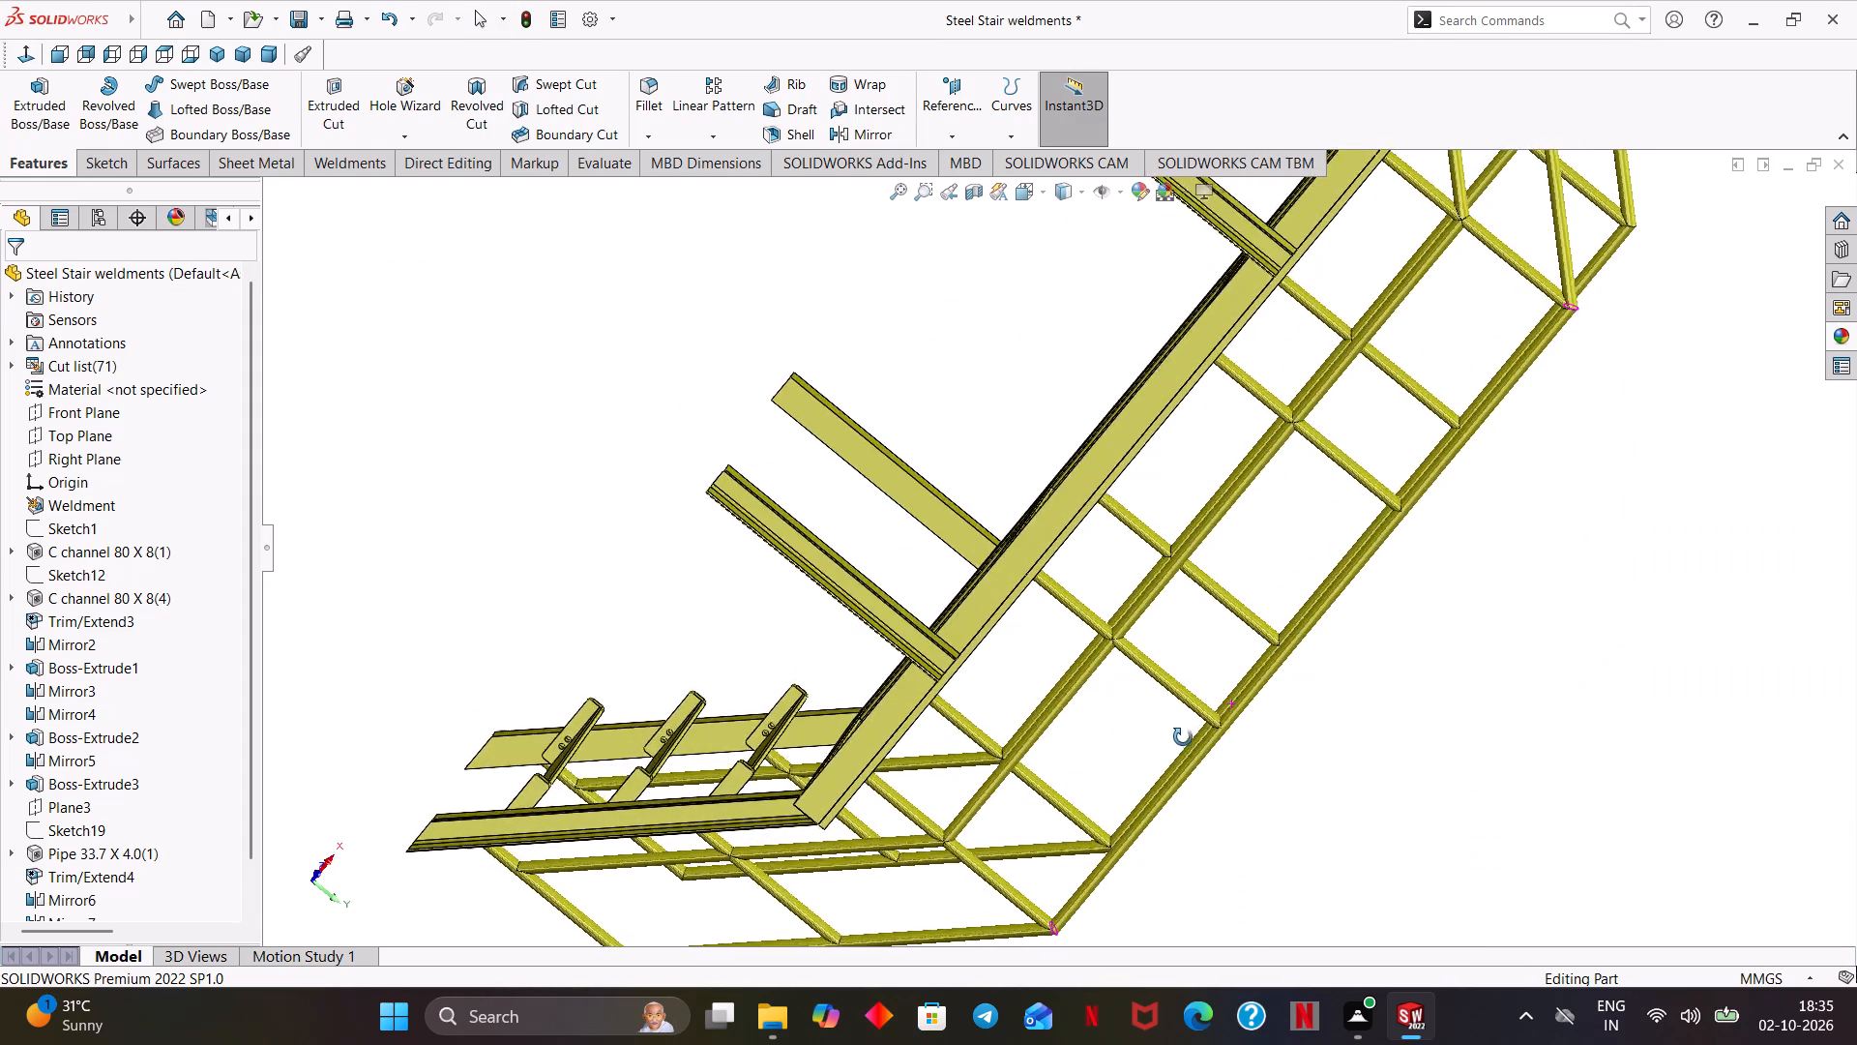
middle_drag(1183, 737, 1400, 793)
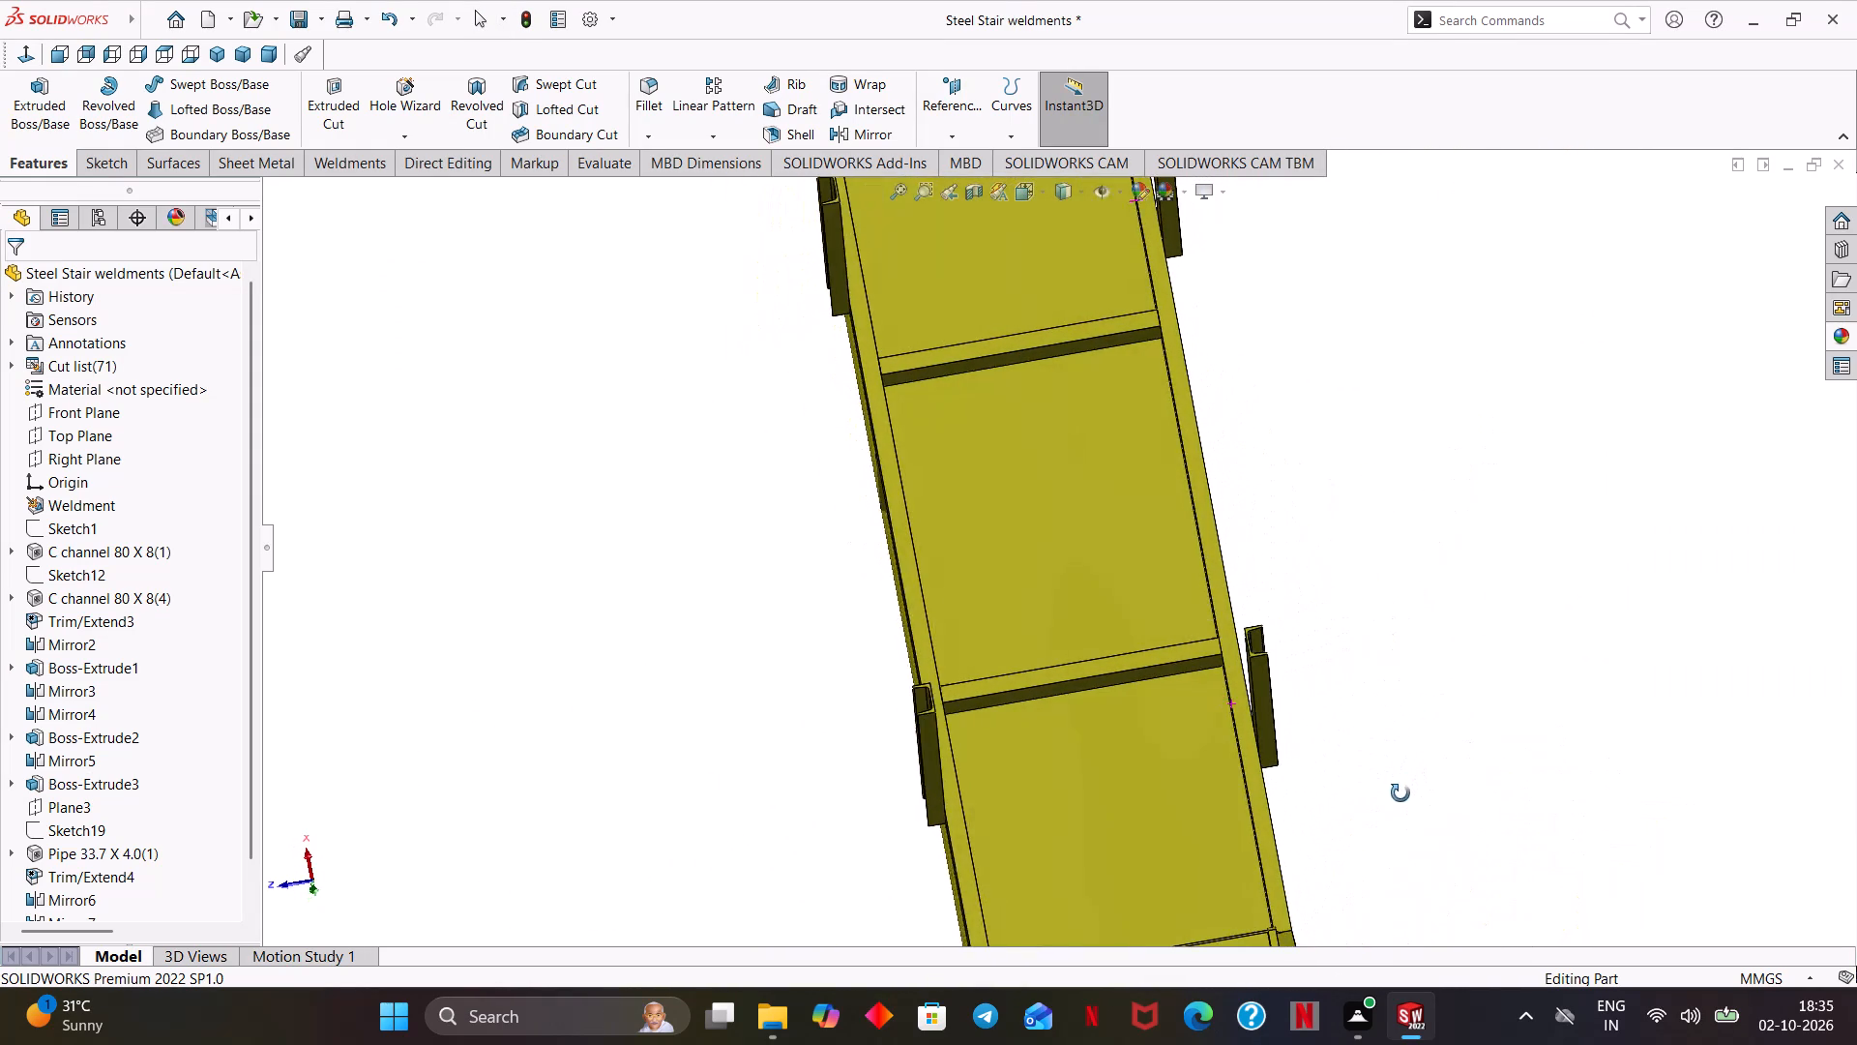
middle_drag(1400, 793, 1400, 792)
scroll(1305, 789, down, 3)
scroll(849, 705, down, 2)
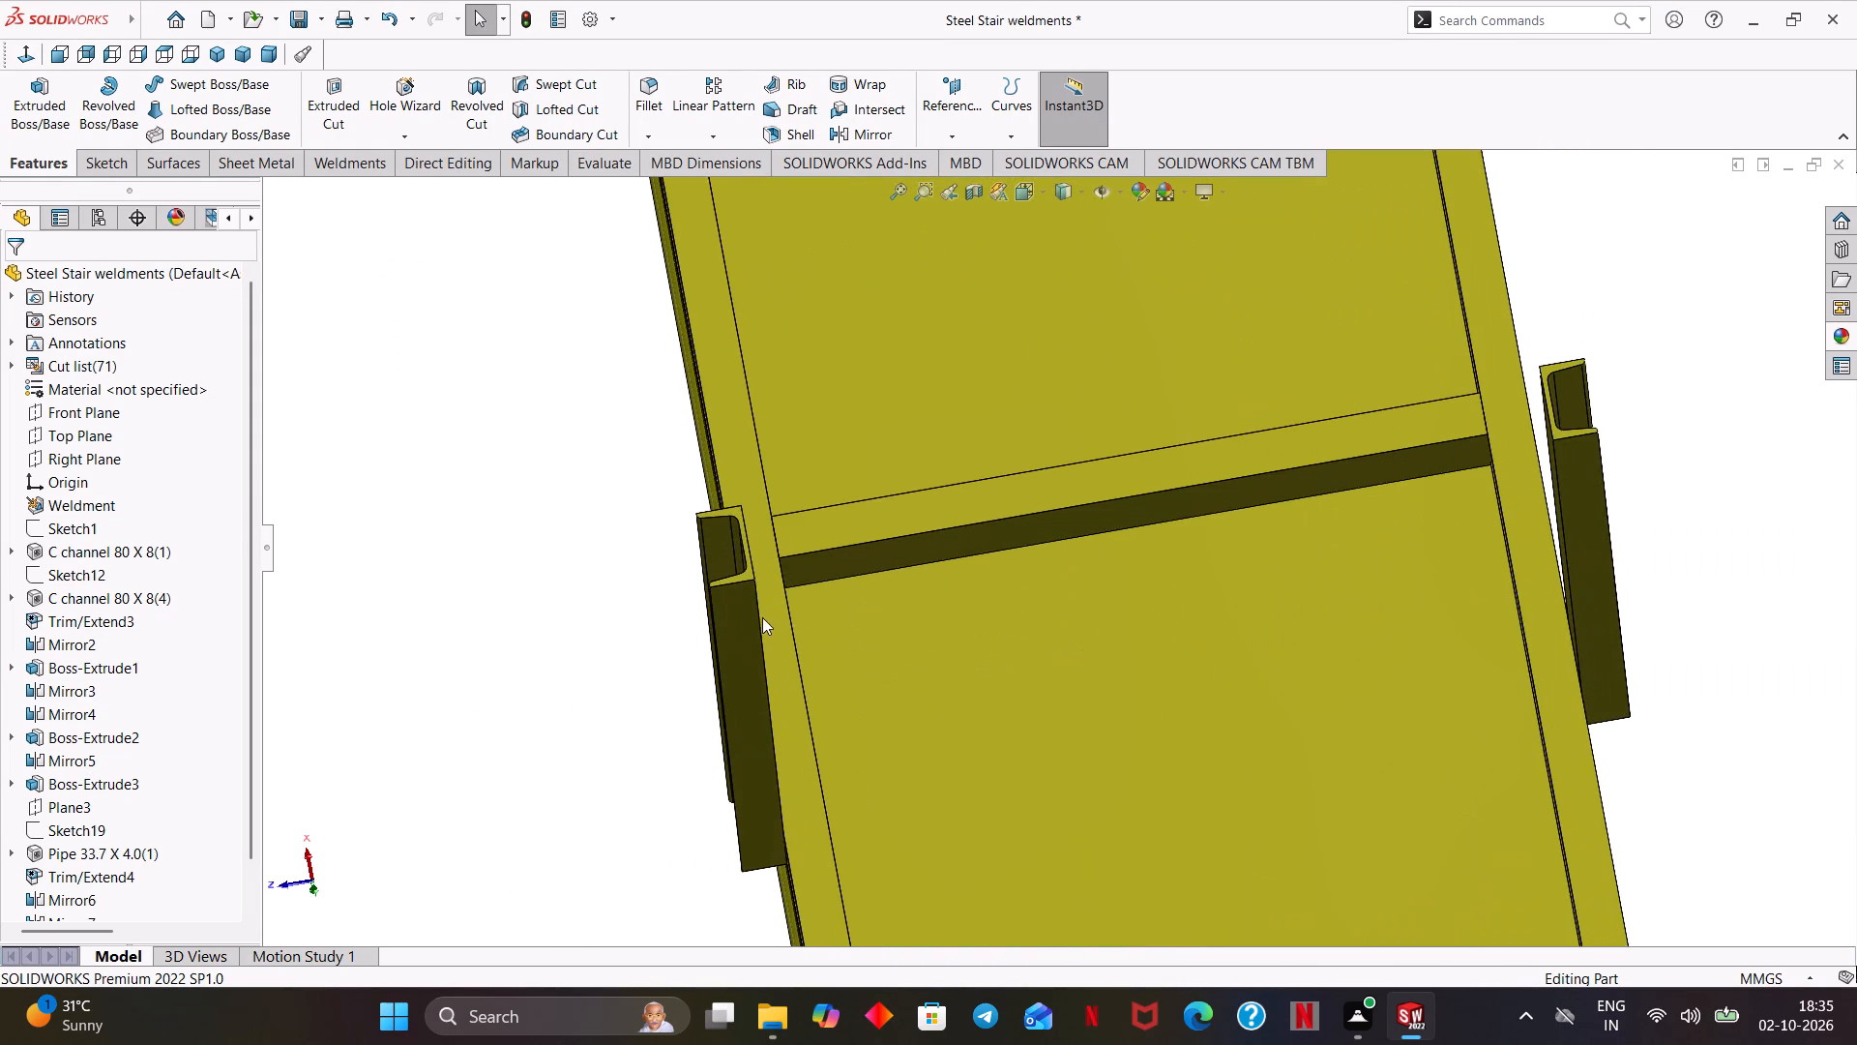
scroll(733, 566, down, 4)
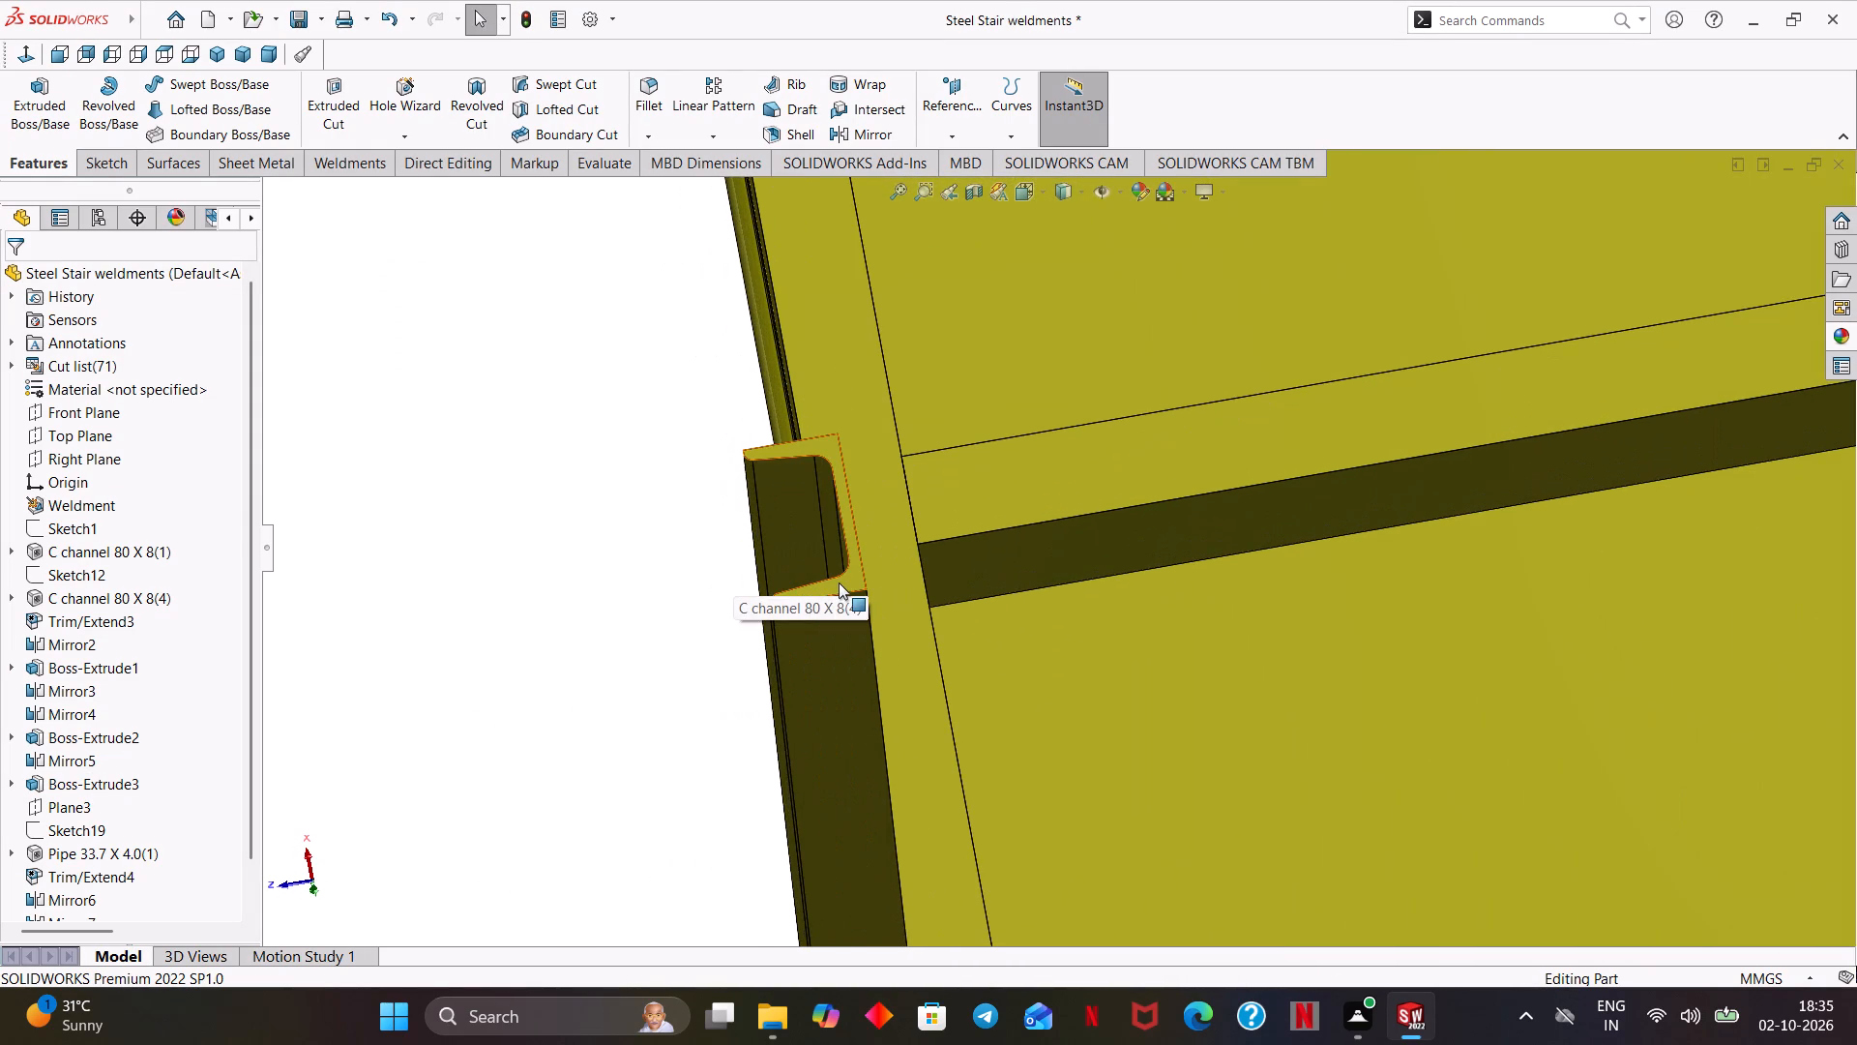
click(831, 582)
click(908, 519)
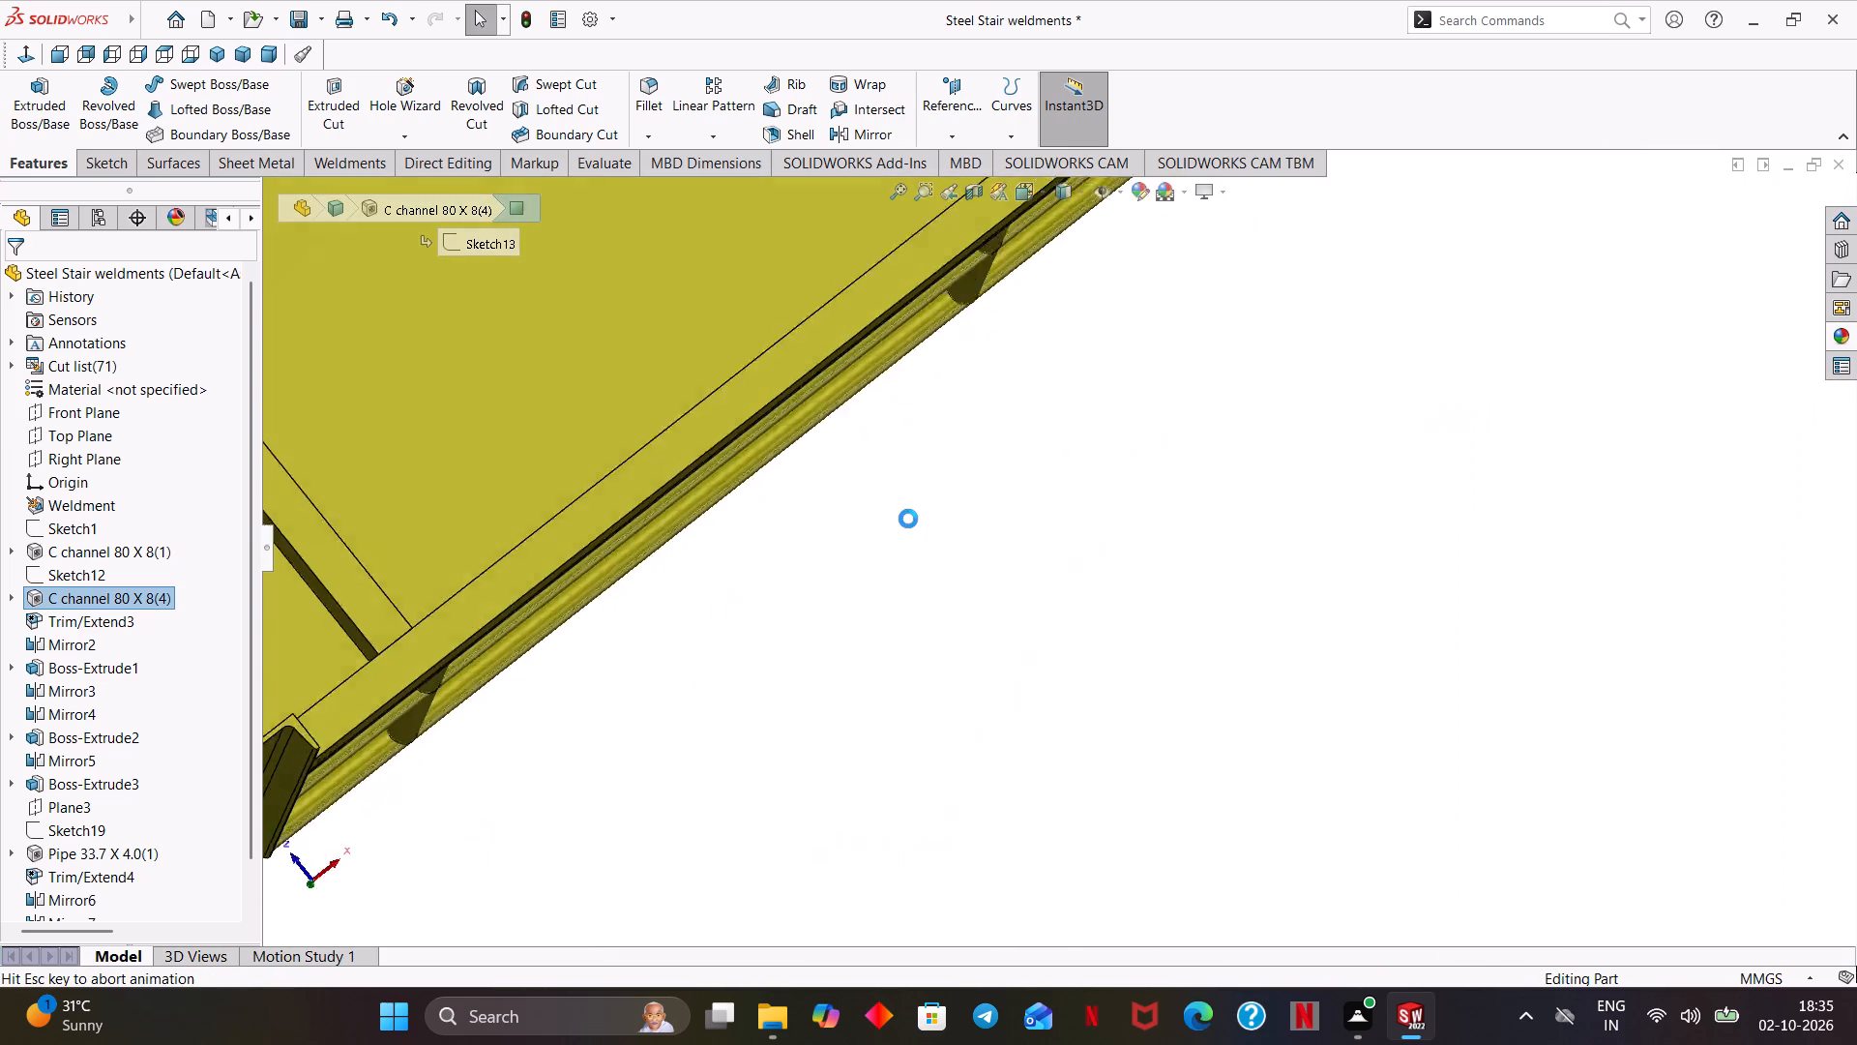
click(984, 742)
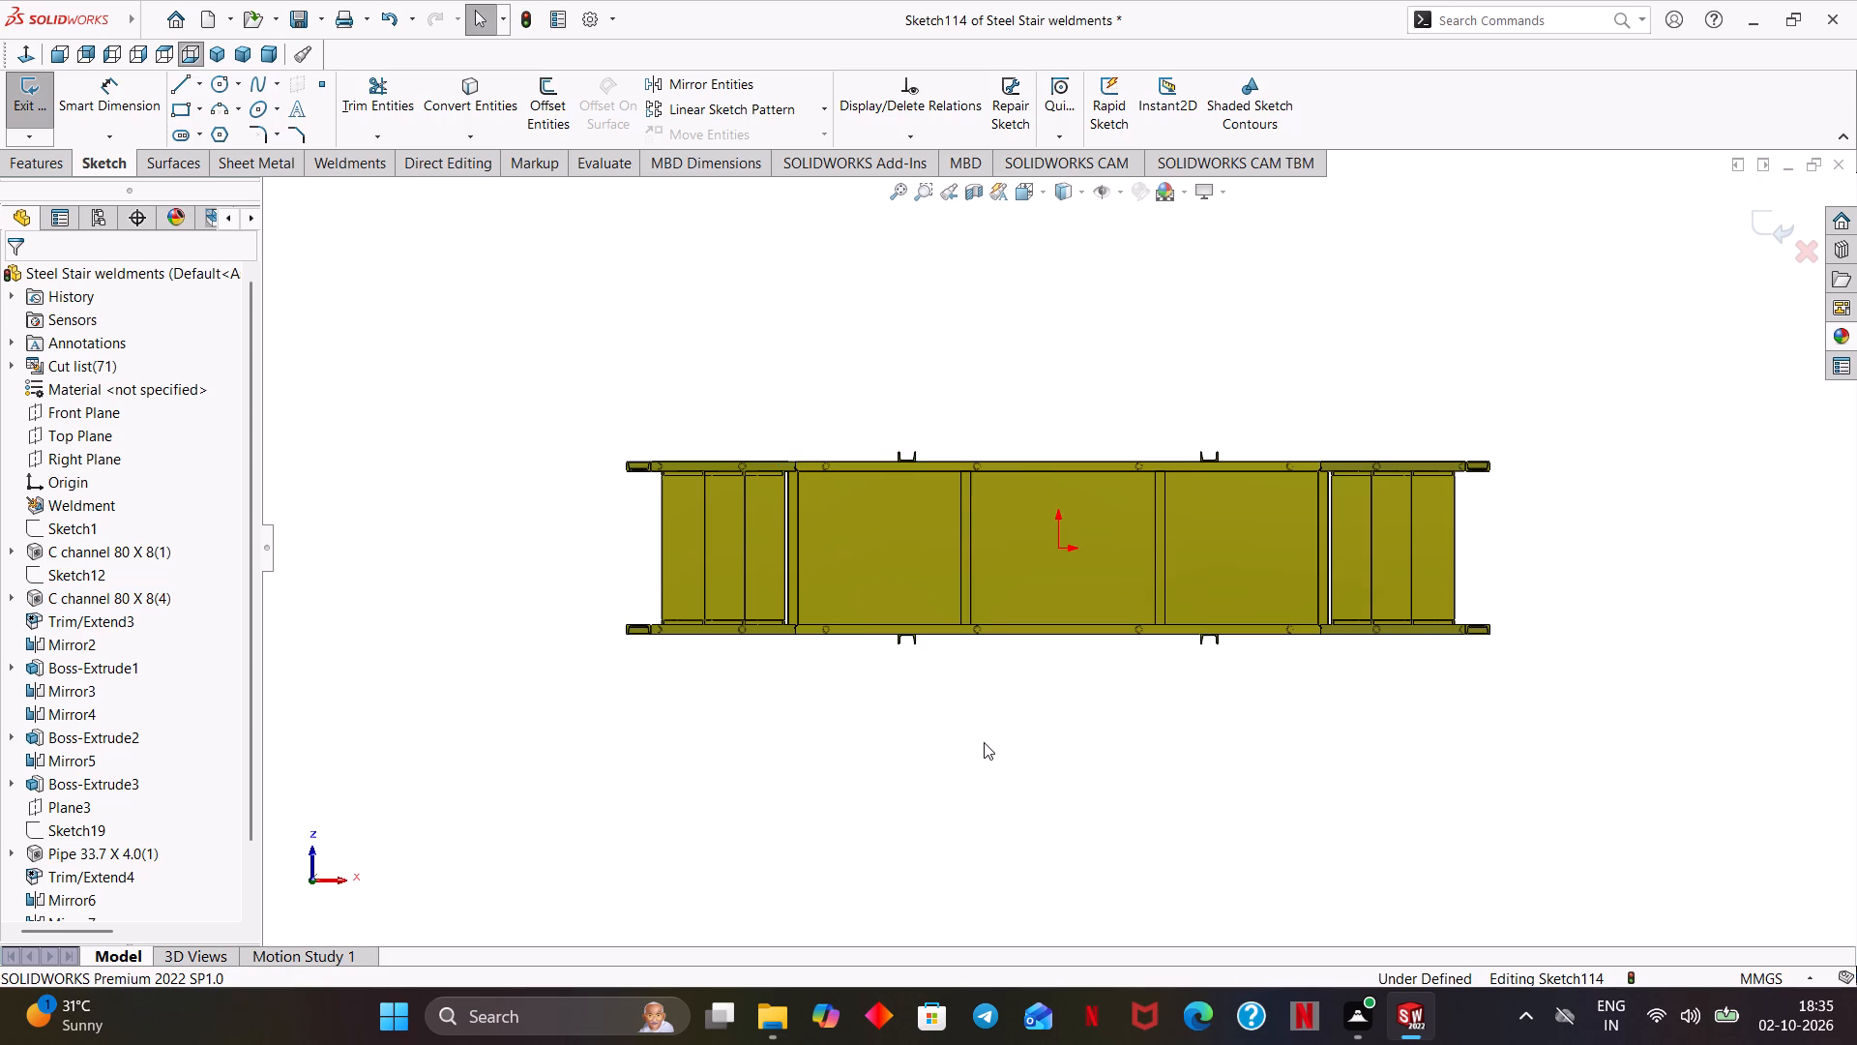
Sketch a center rectangle about 278 by 117 mm around the cut foot of a stair stringer channel.
scroll(891, 710, down, 2)
ctrl+middle_drag(1028, 738, 1046, 772)
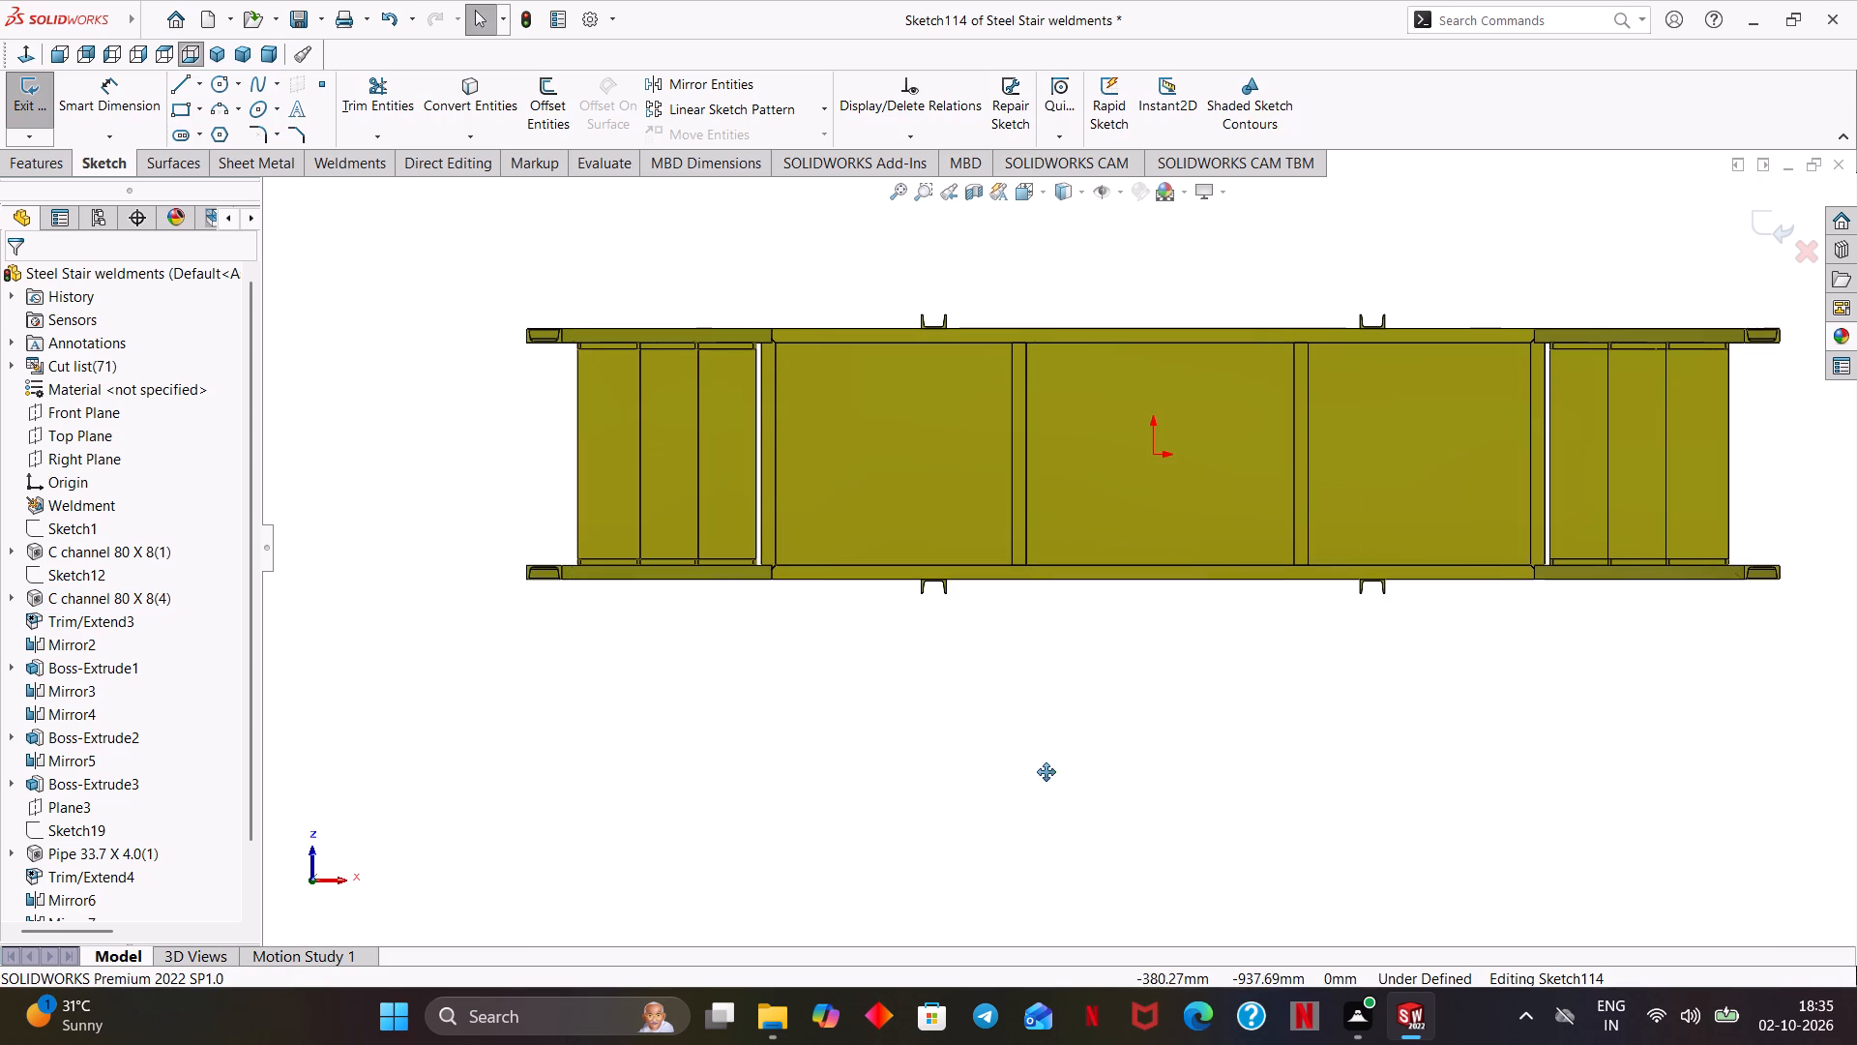
ctrl+middle_drag(1046, 772, 1160, 962)
scroll(810, 529, down, 3)
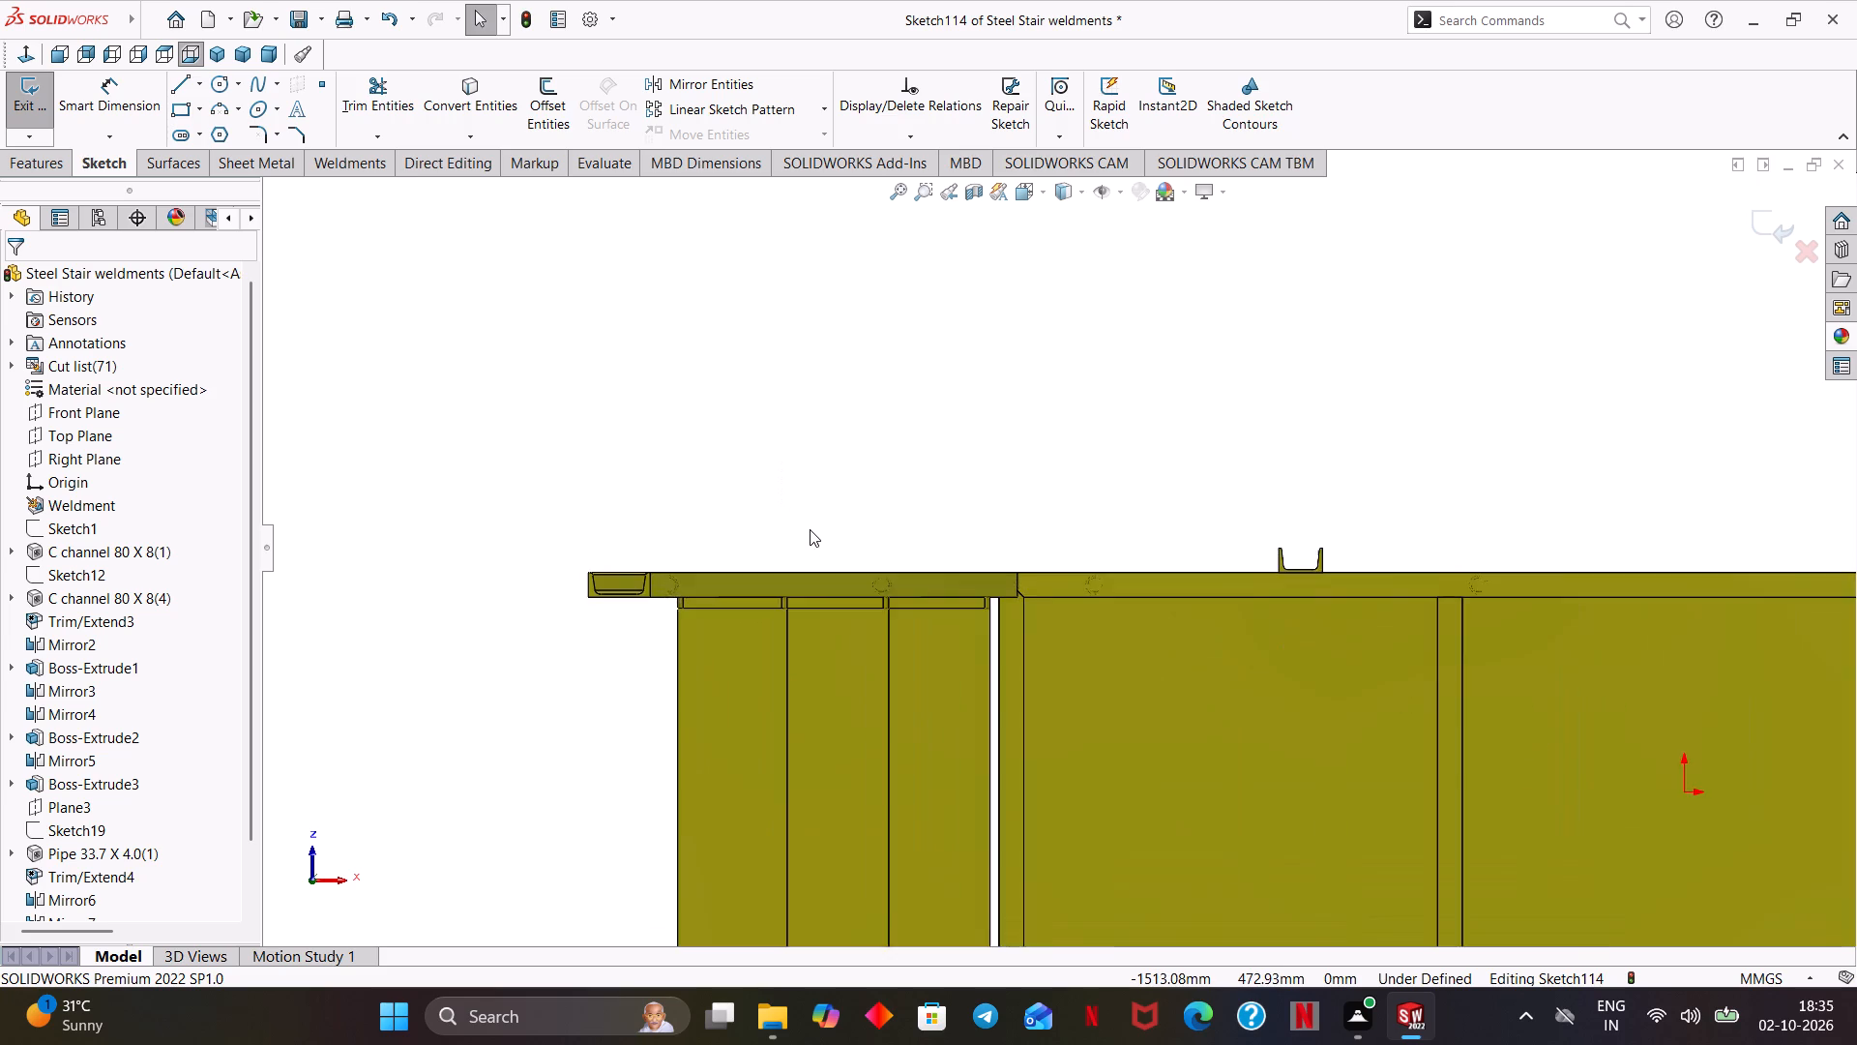
scroll(810, 529, down, 4)
ctrl+middle_drag(864, 595, 1140, 454)
scroll(1127, 463, down, 2)
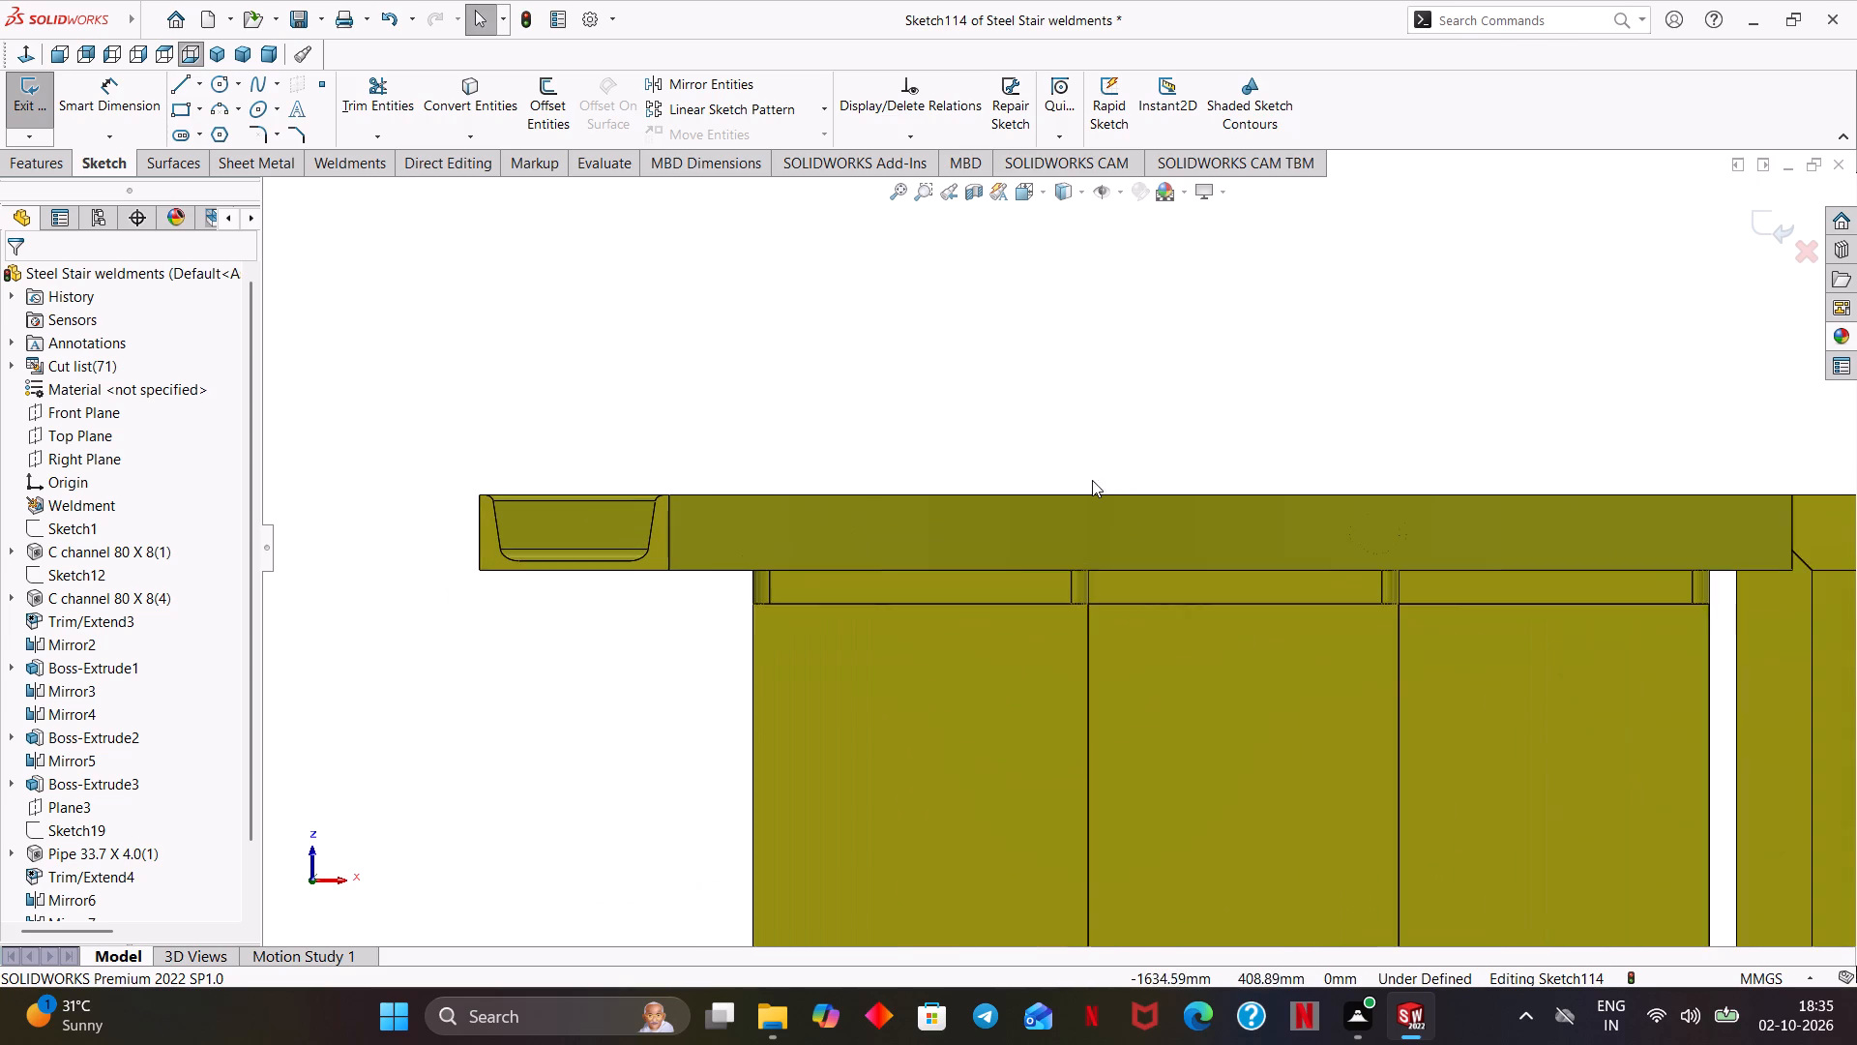
scroll(1091, 480, down, 1)
ctrl+middle_drag(1006, 544, 1146, 494)
scroll(972, 513, down, 2)
ctrl+middle_drag(866, 503, 1161, 495)
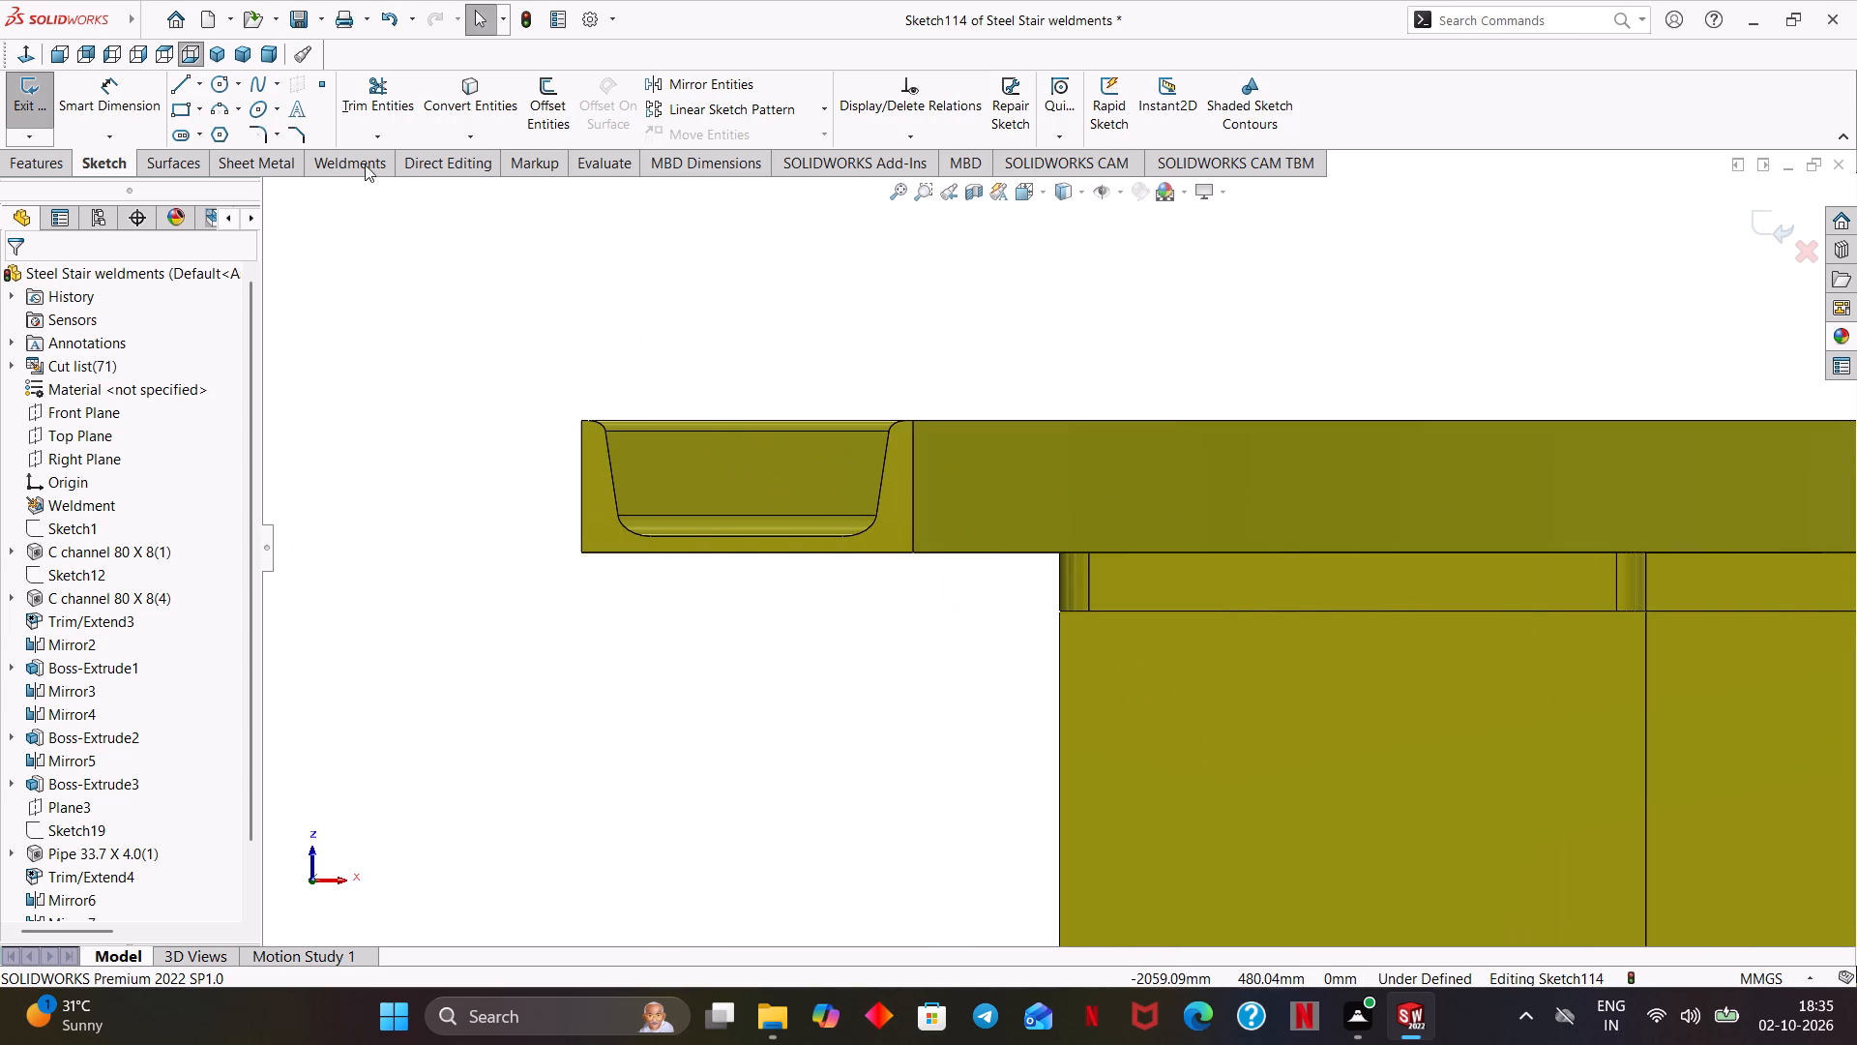
click(197, 101)
click(202, 156)
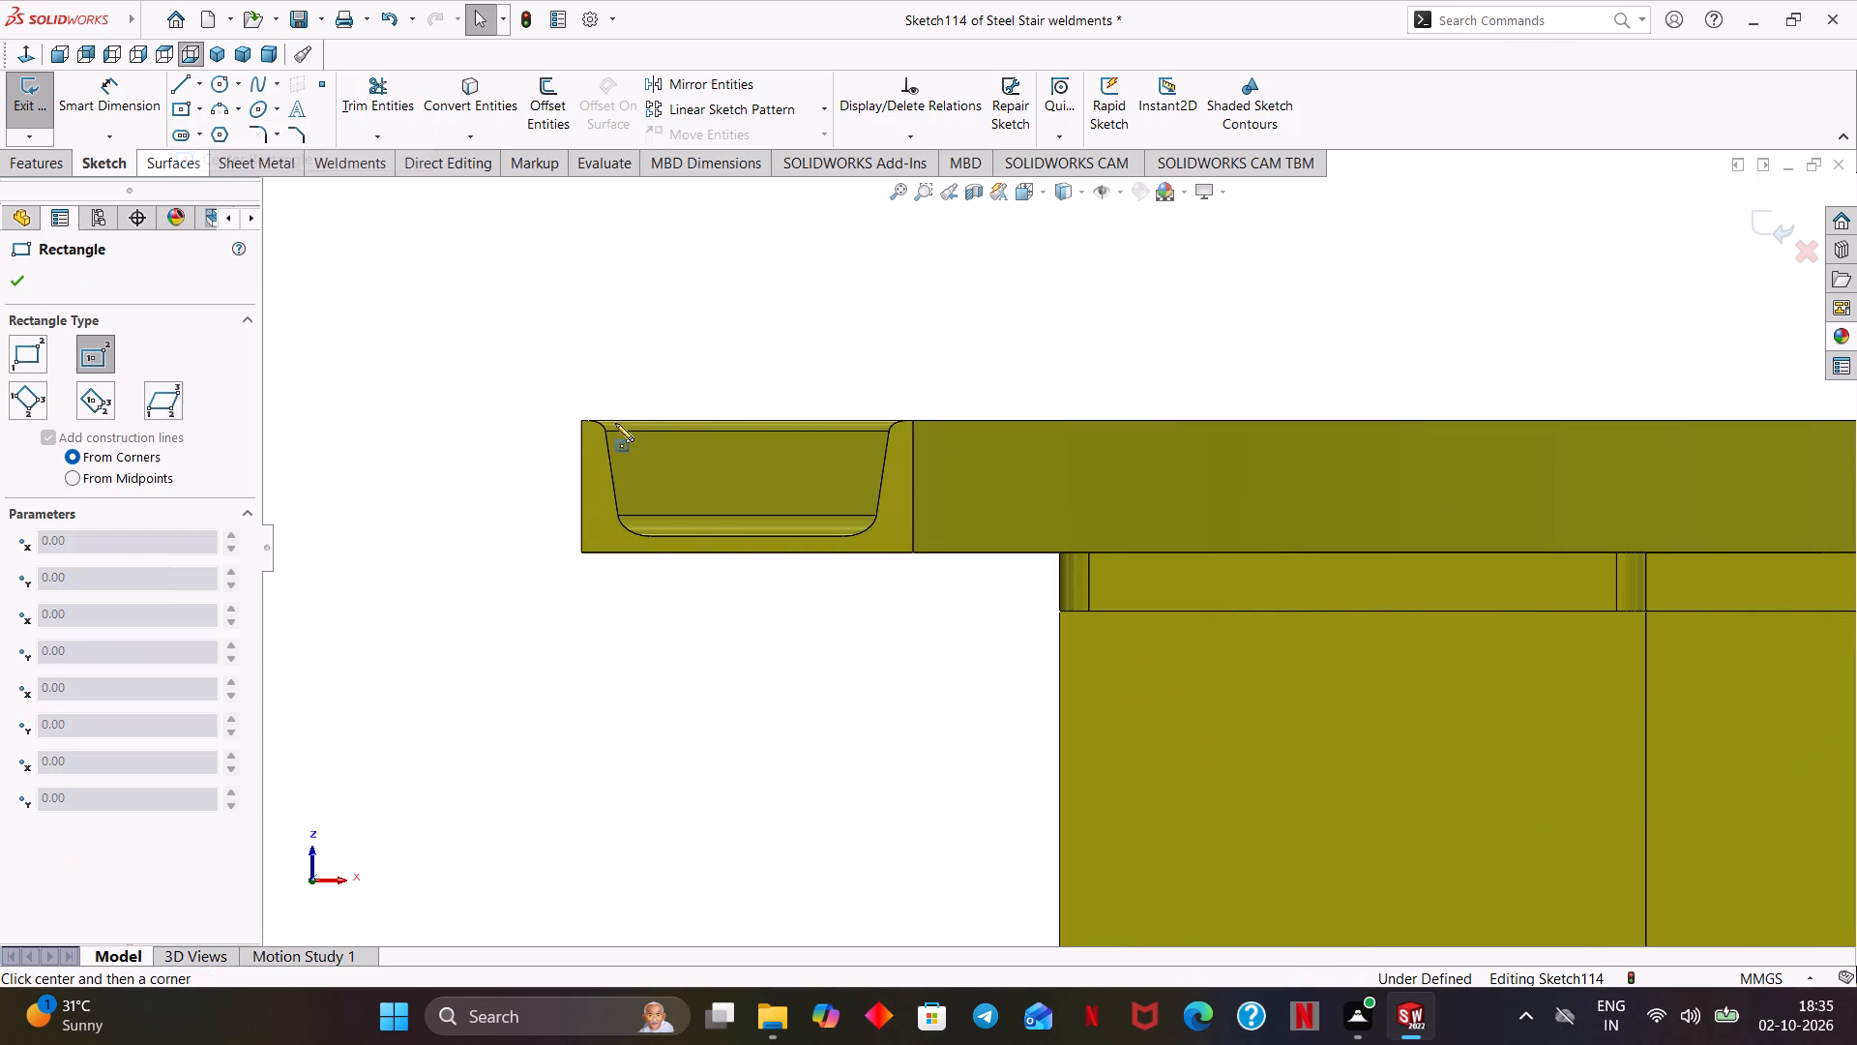
click(748, 480)
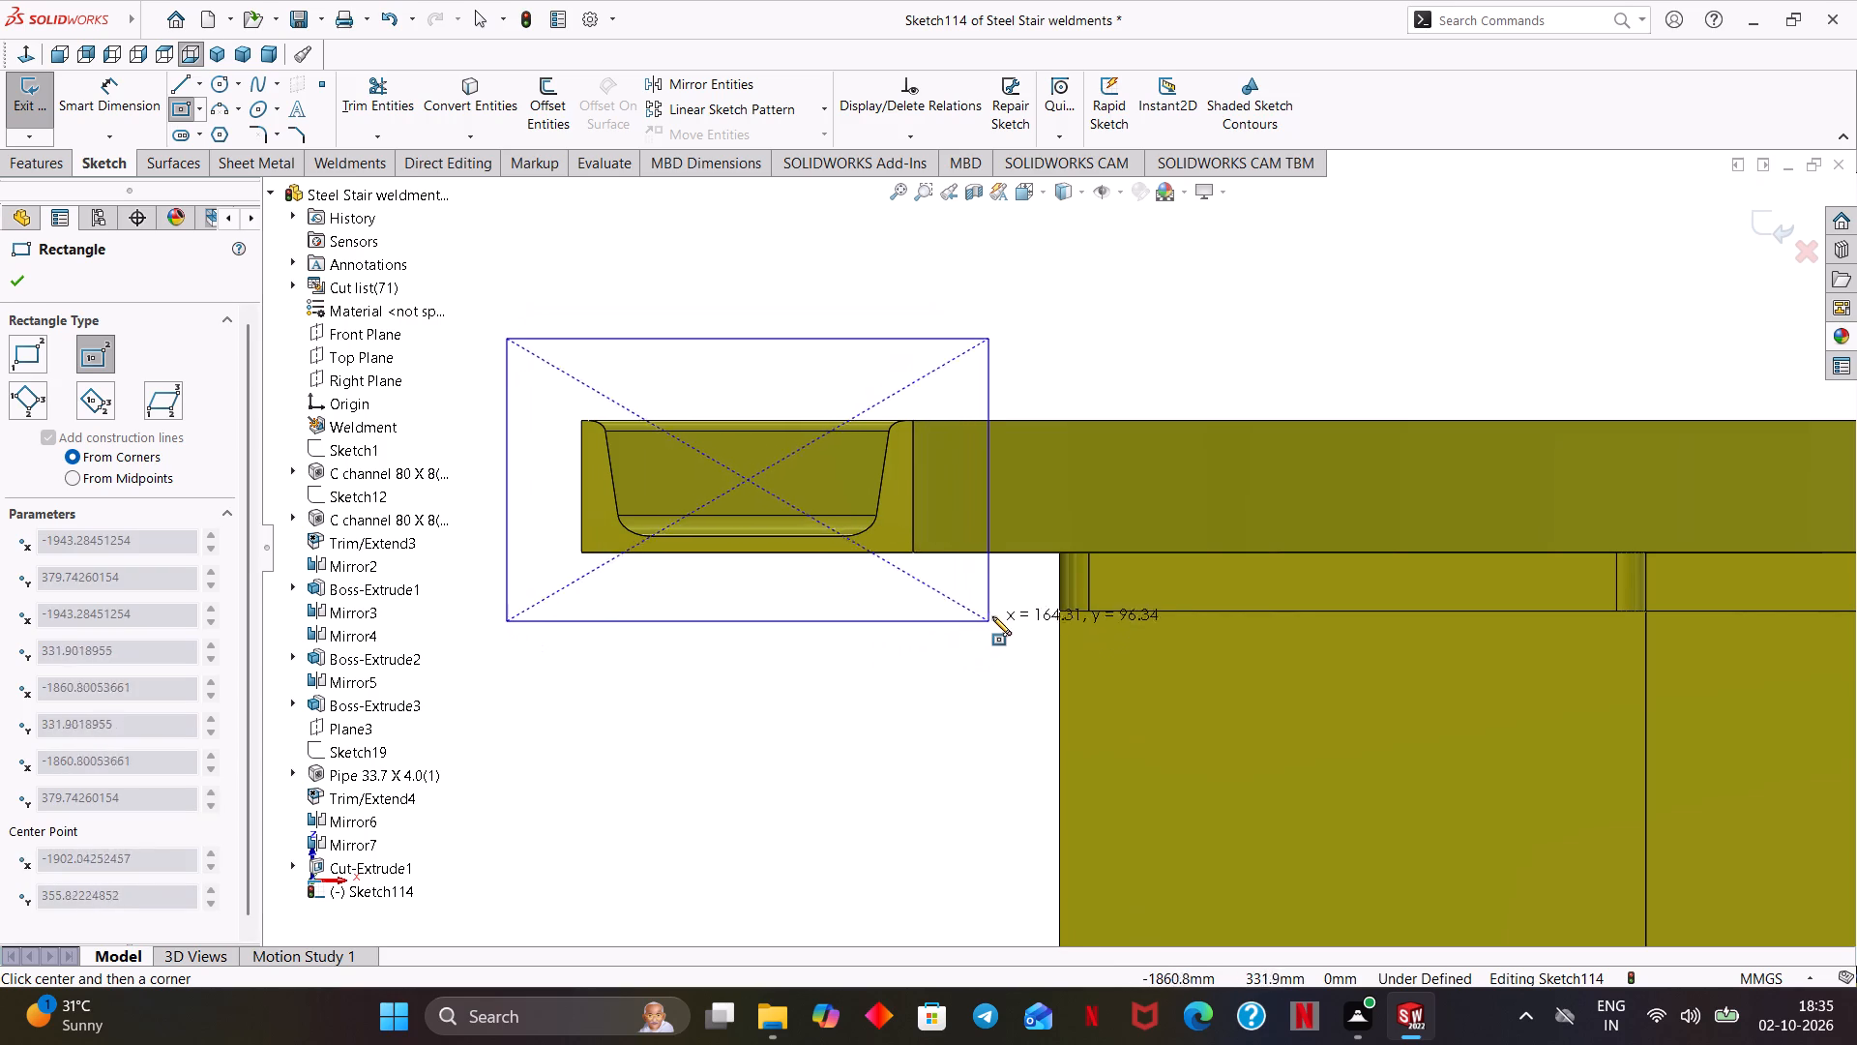
click(1156, 652)
scroll(1173, 663, up, 1)
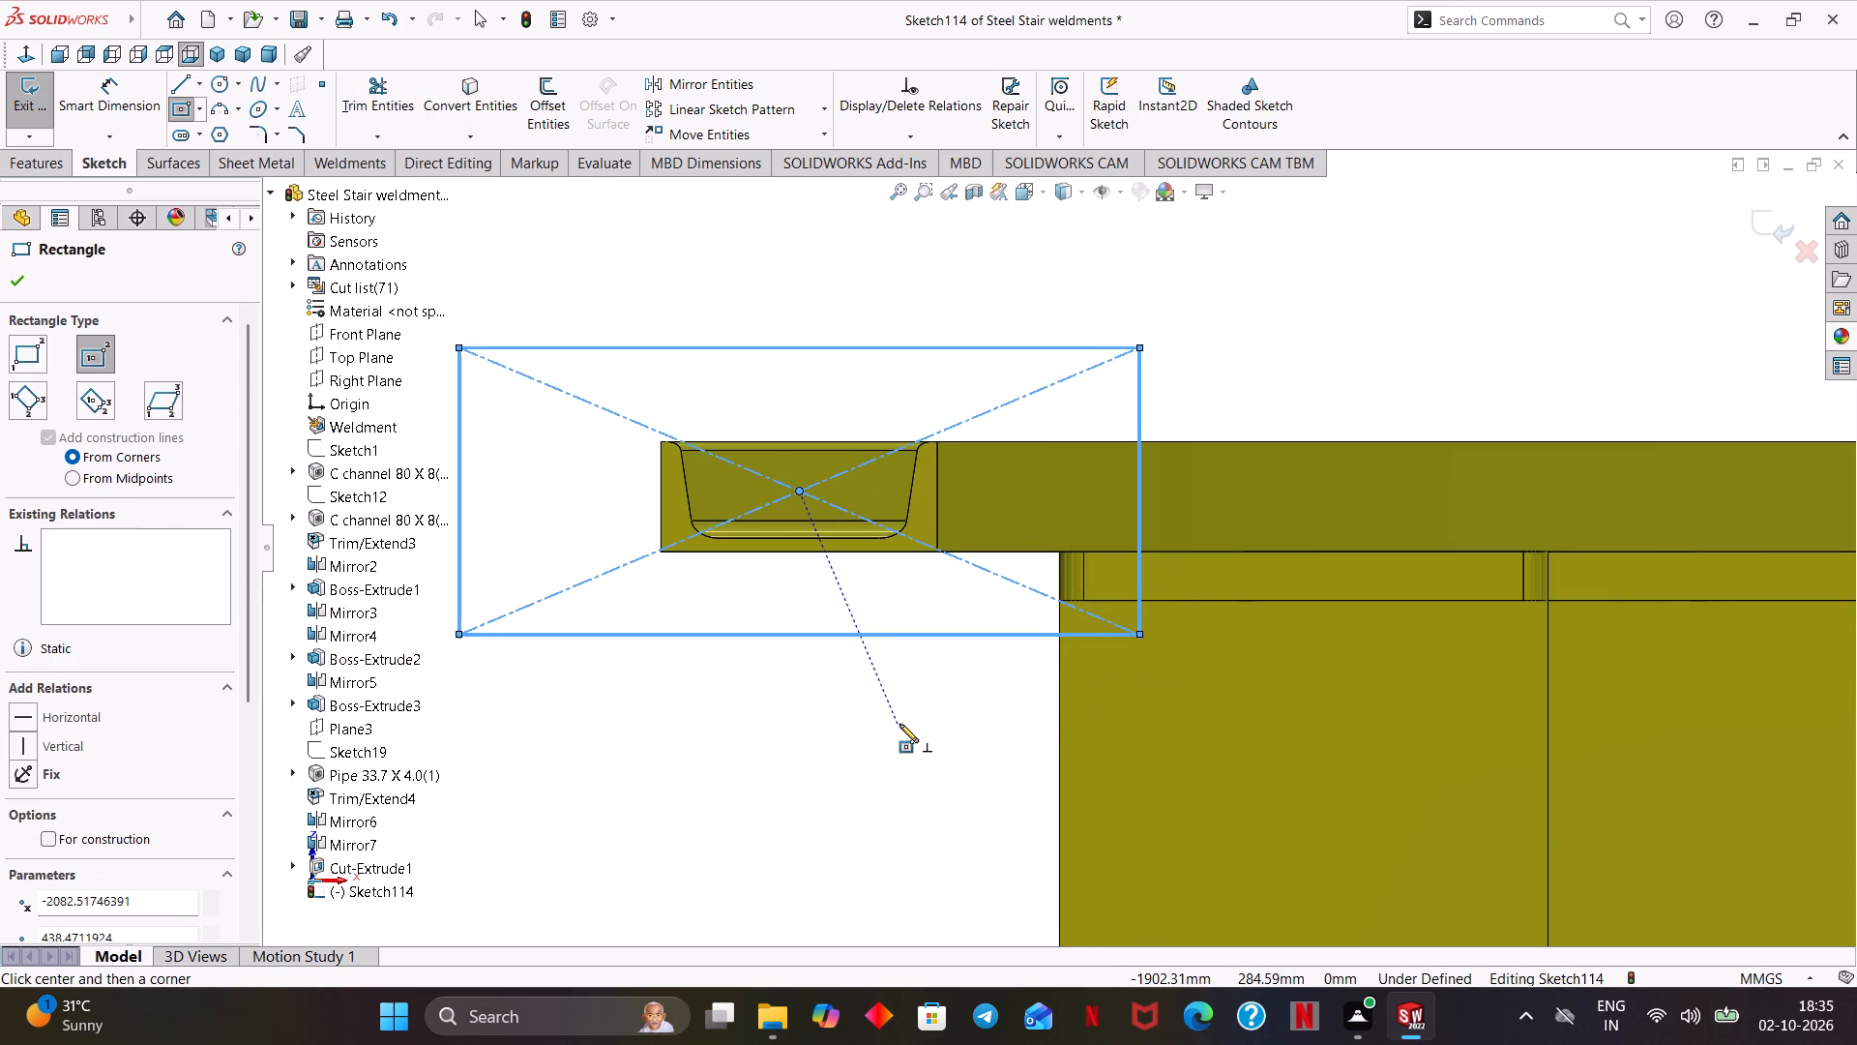
right_click(892, 723)
click(944, 743)
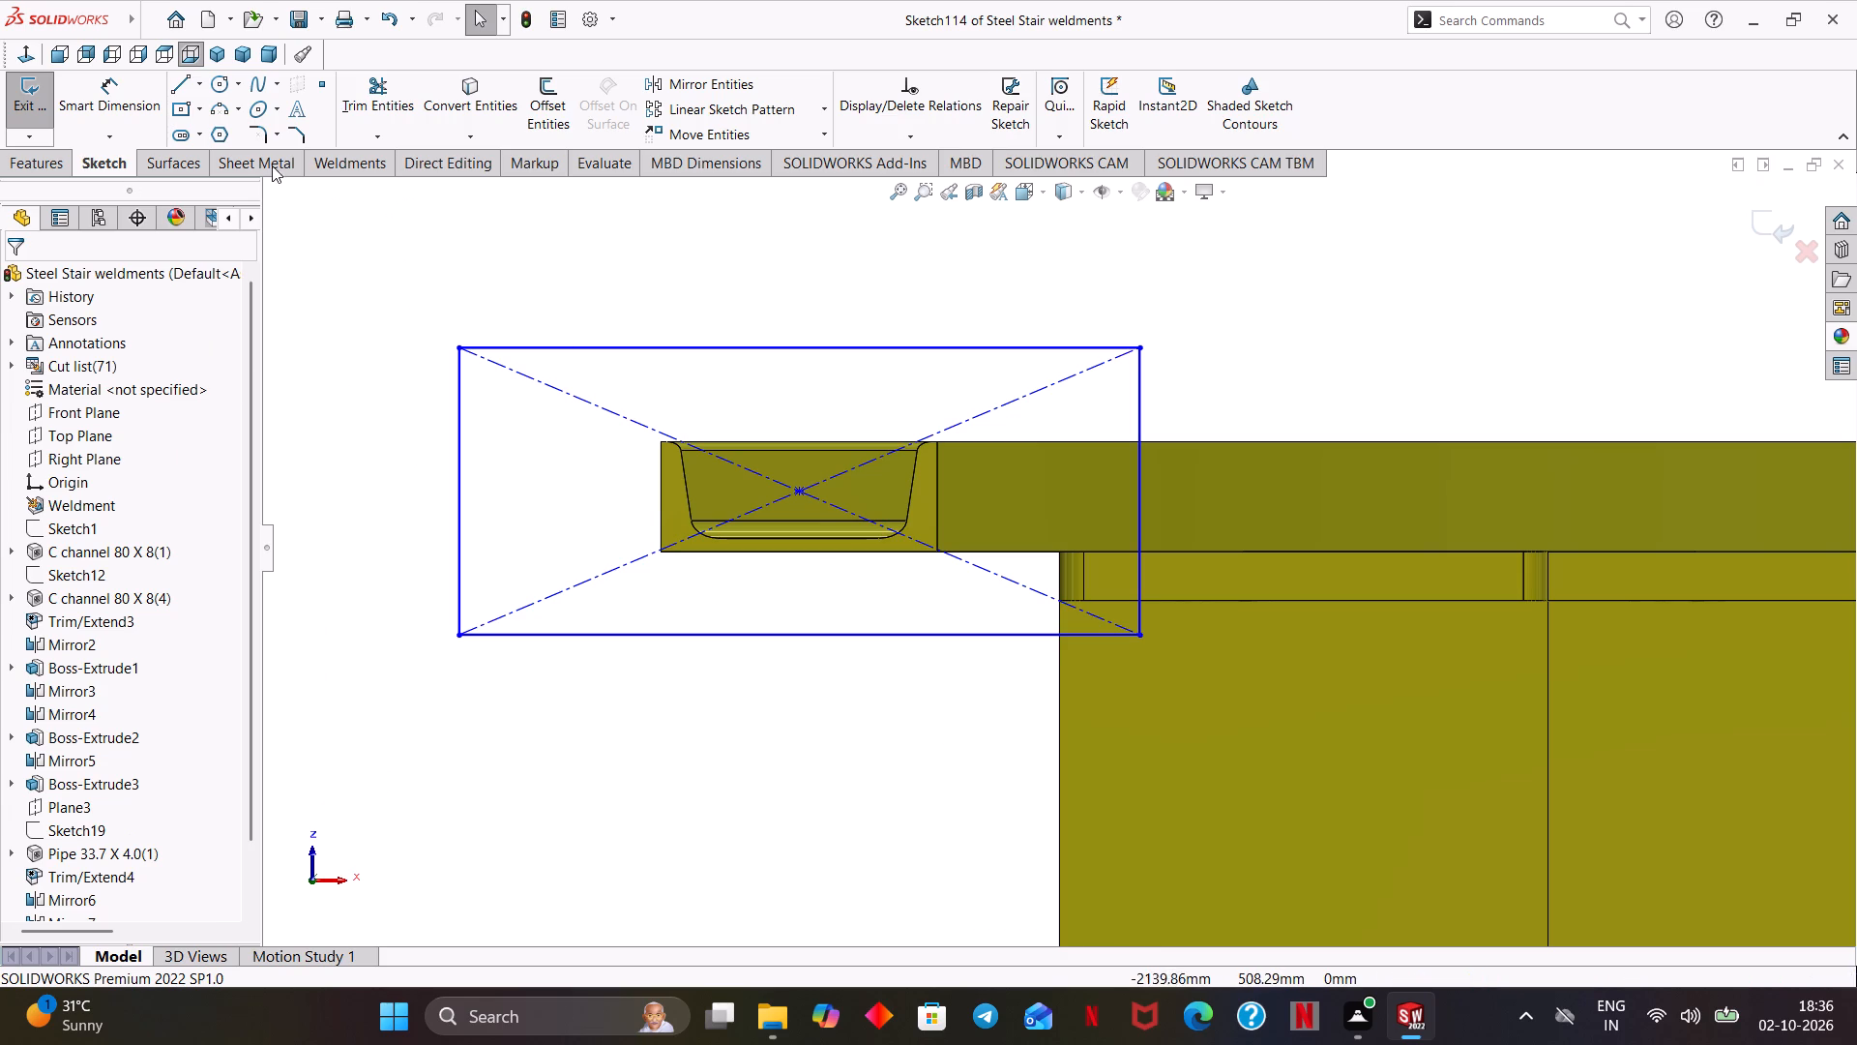
Dimension the rectangle to 200 mm wide and 80 mm high.
click(112, 101)
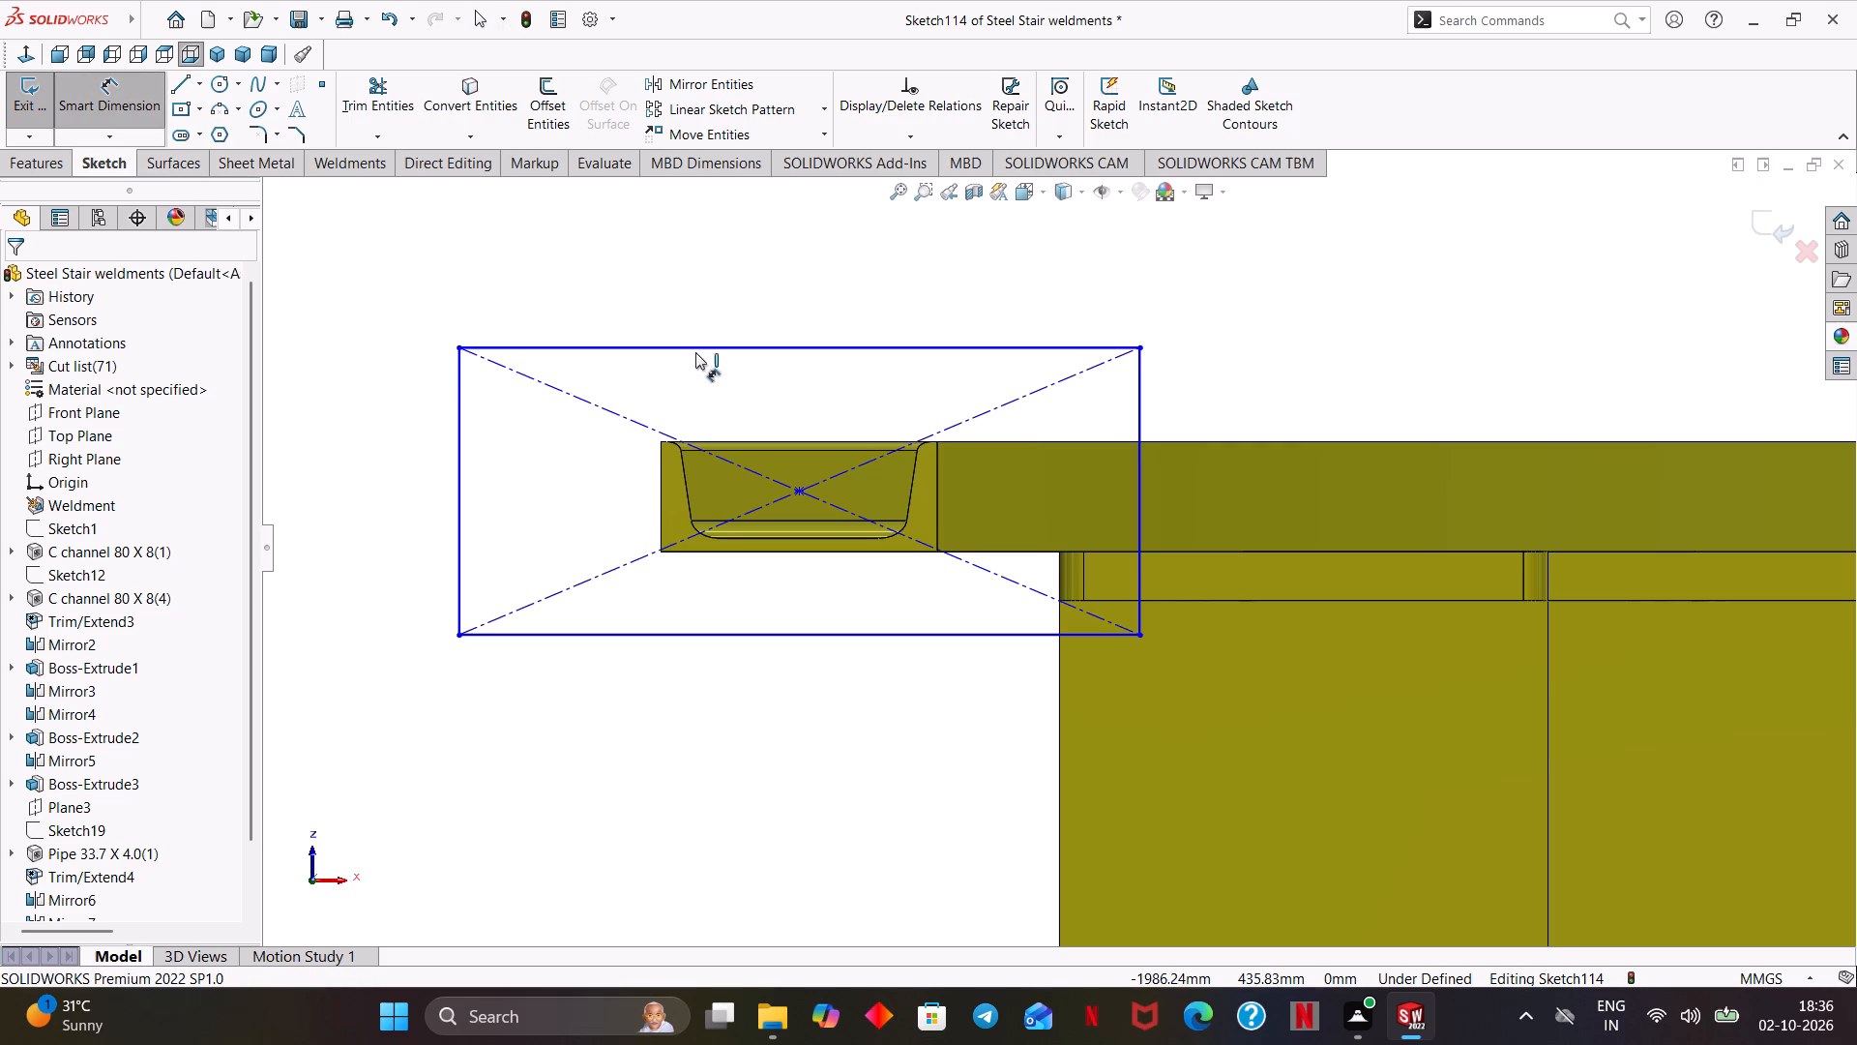
click(702, 337)
click(687, 340)
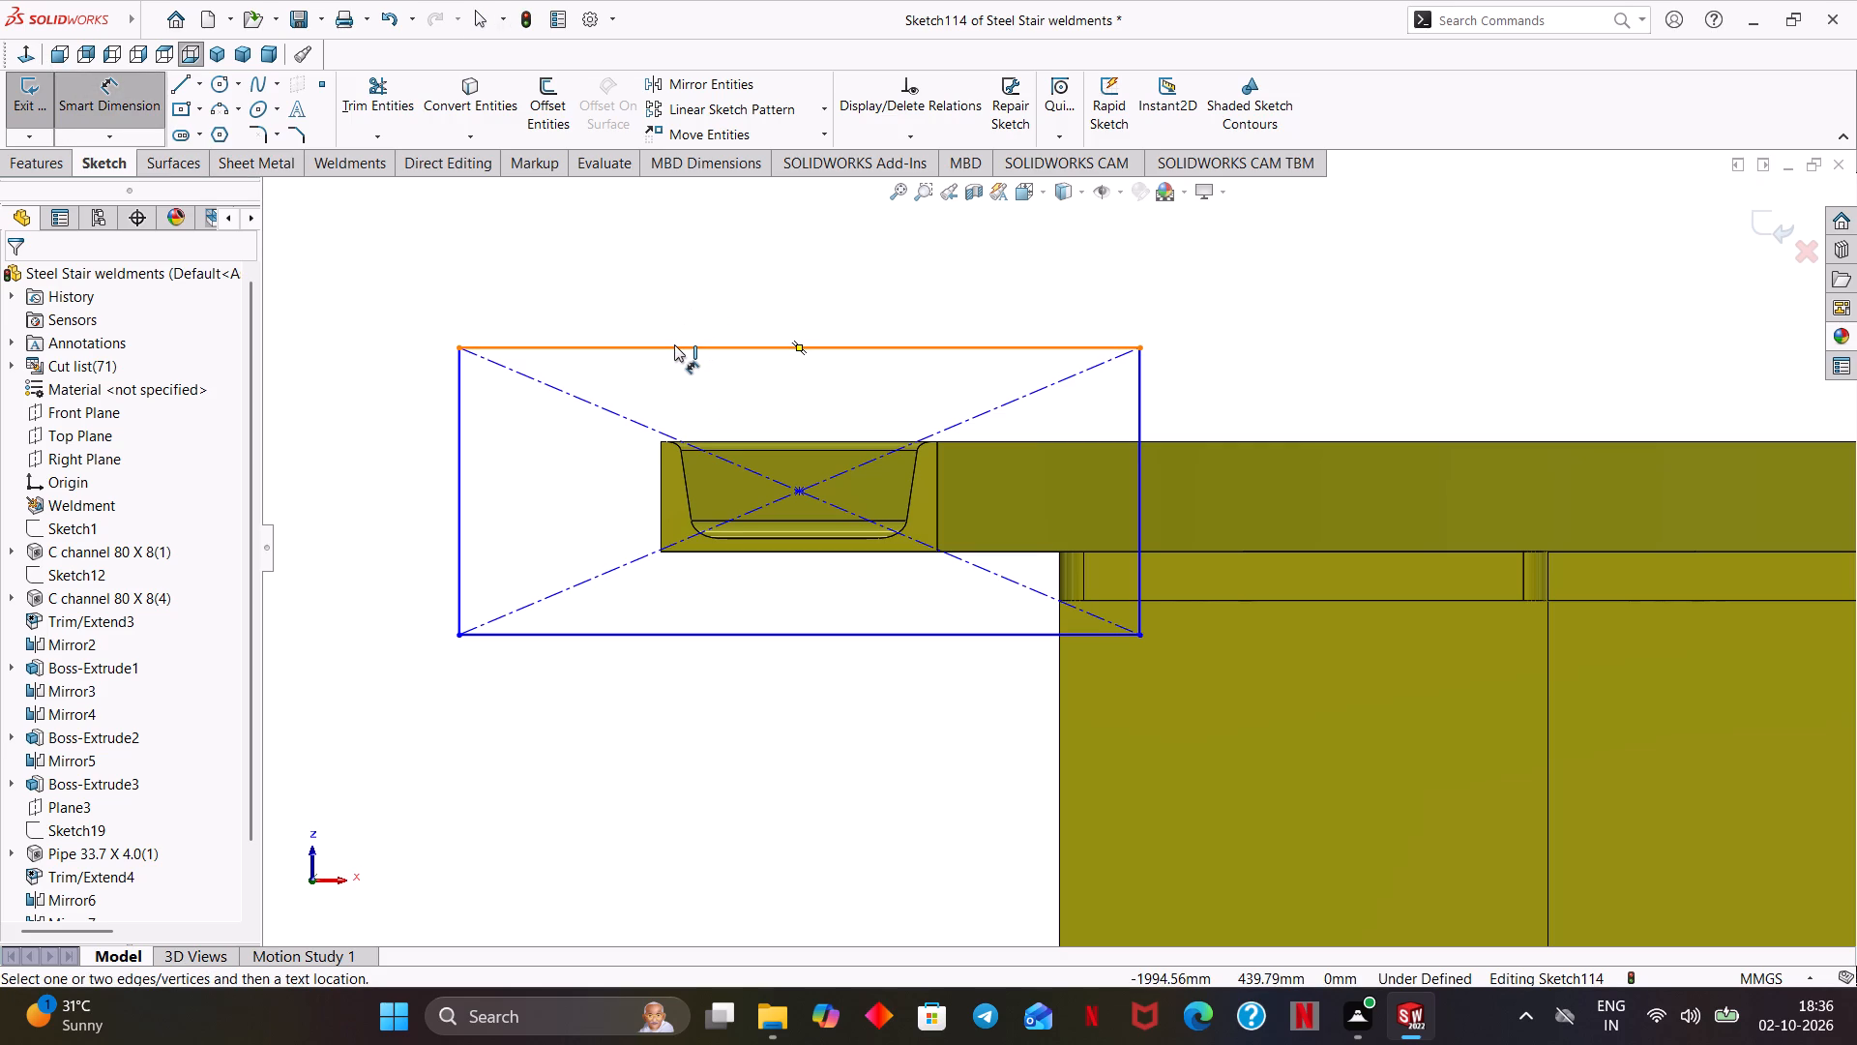
click(674, 344)
click(703, 307)
text(200)
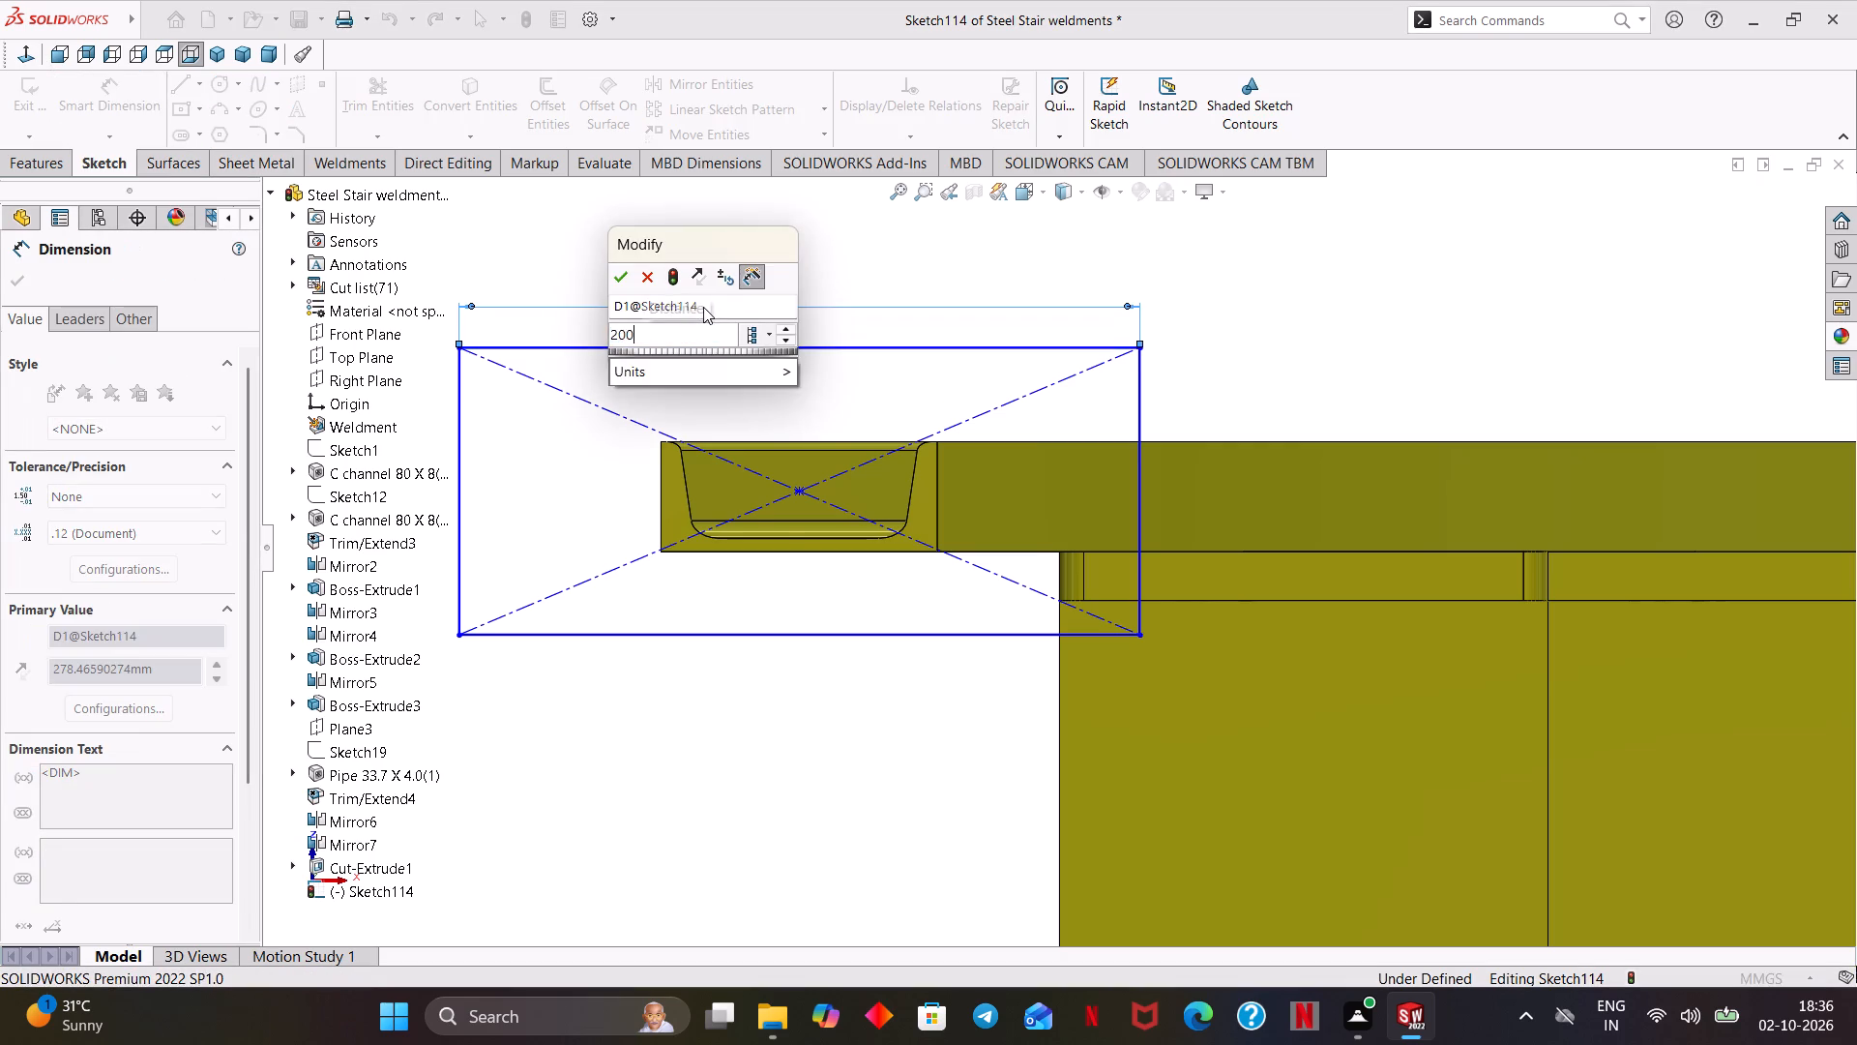
key(Return)
click(458, 440)
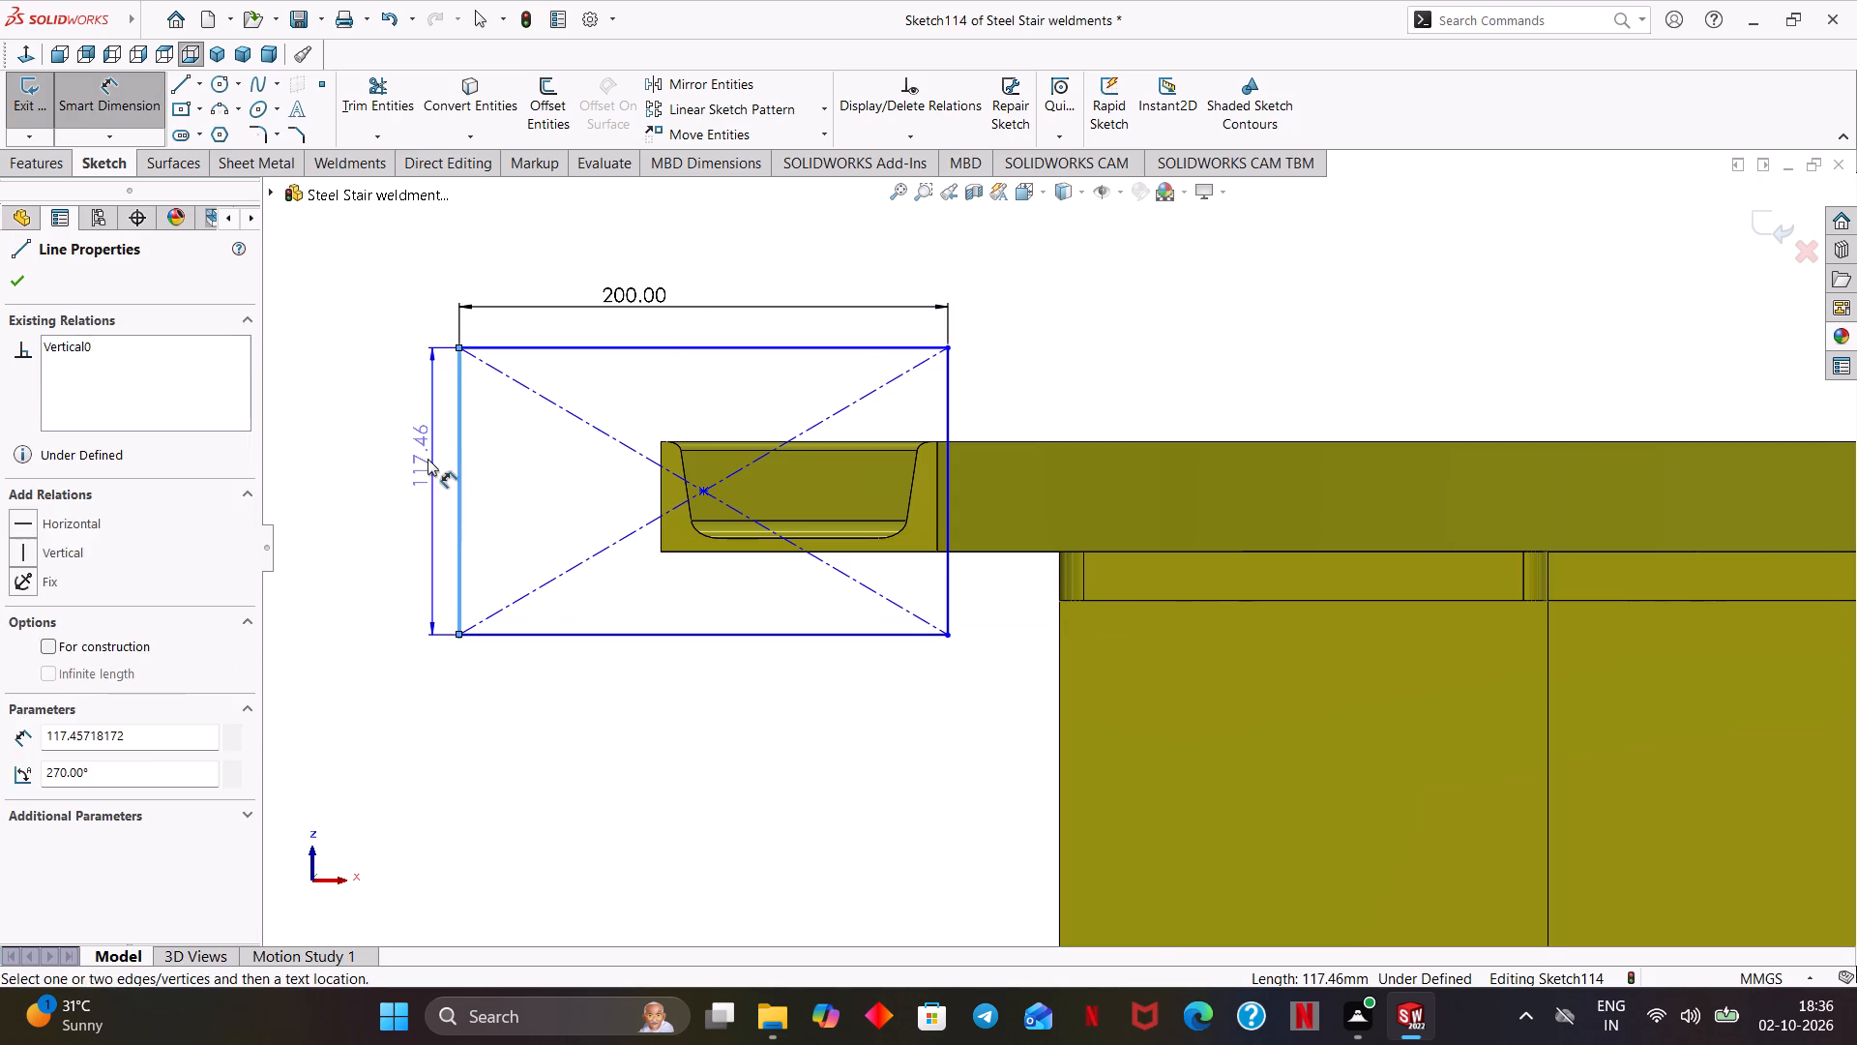
click(427, 460)
text(80)
key(Return)
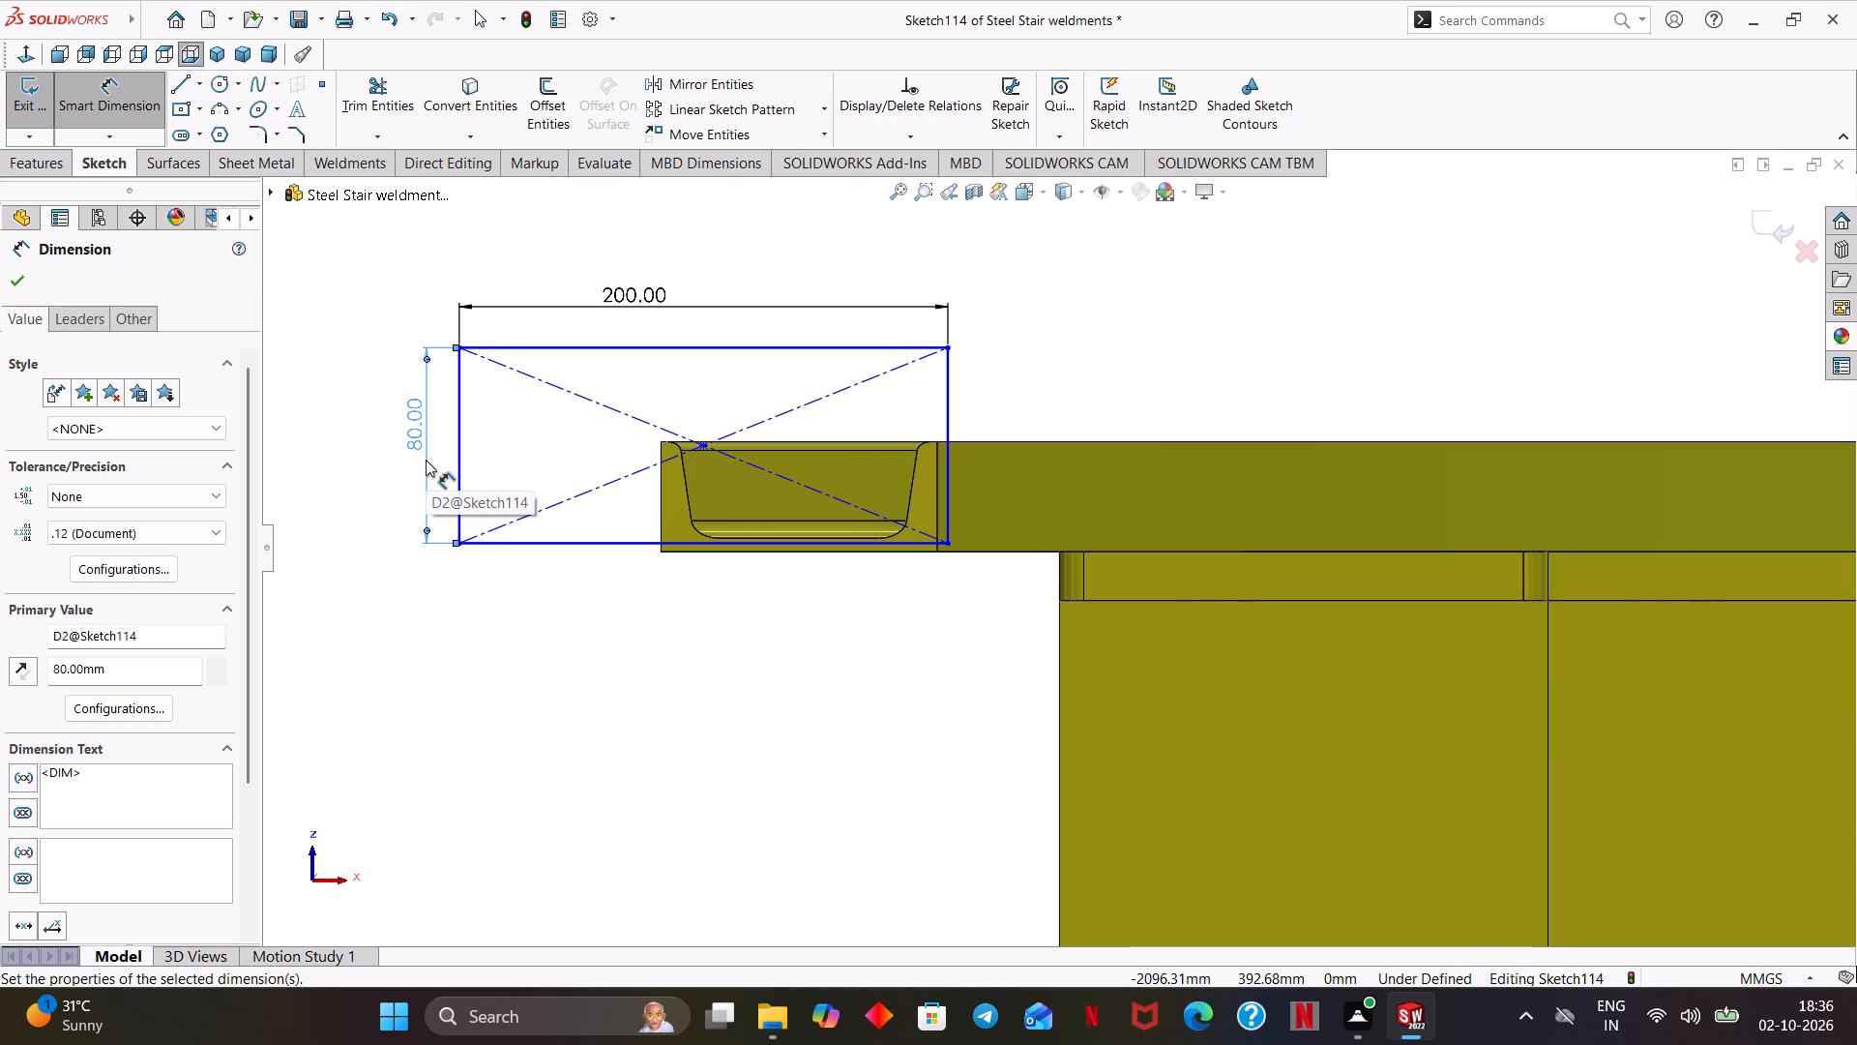
Dimension the rectangle's center point at 22.5 mm from the inner edge of the stringer channel's foot.
click(704, 446)
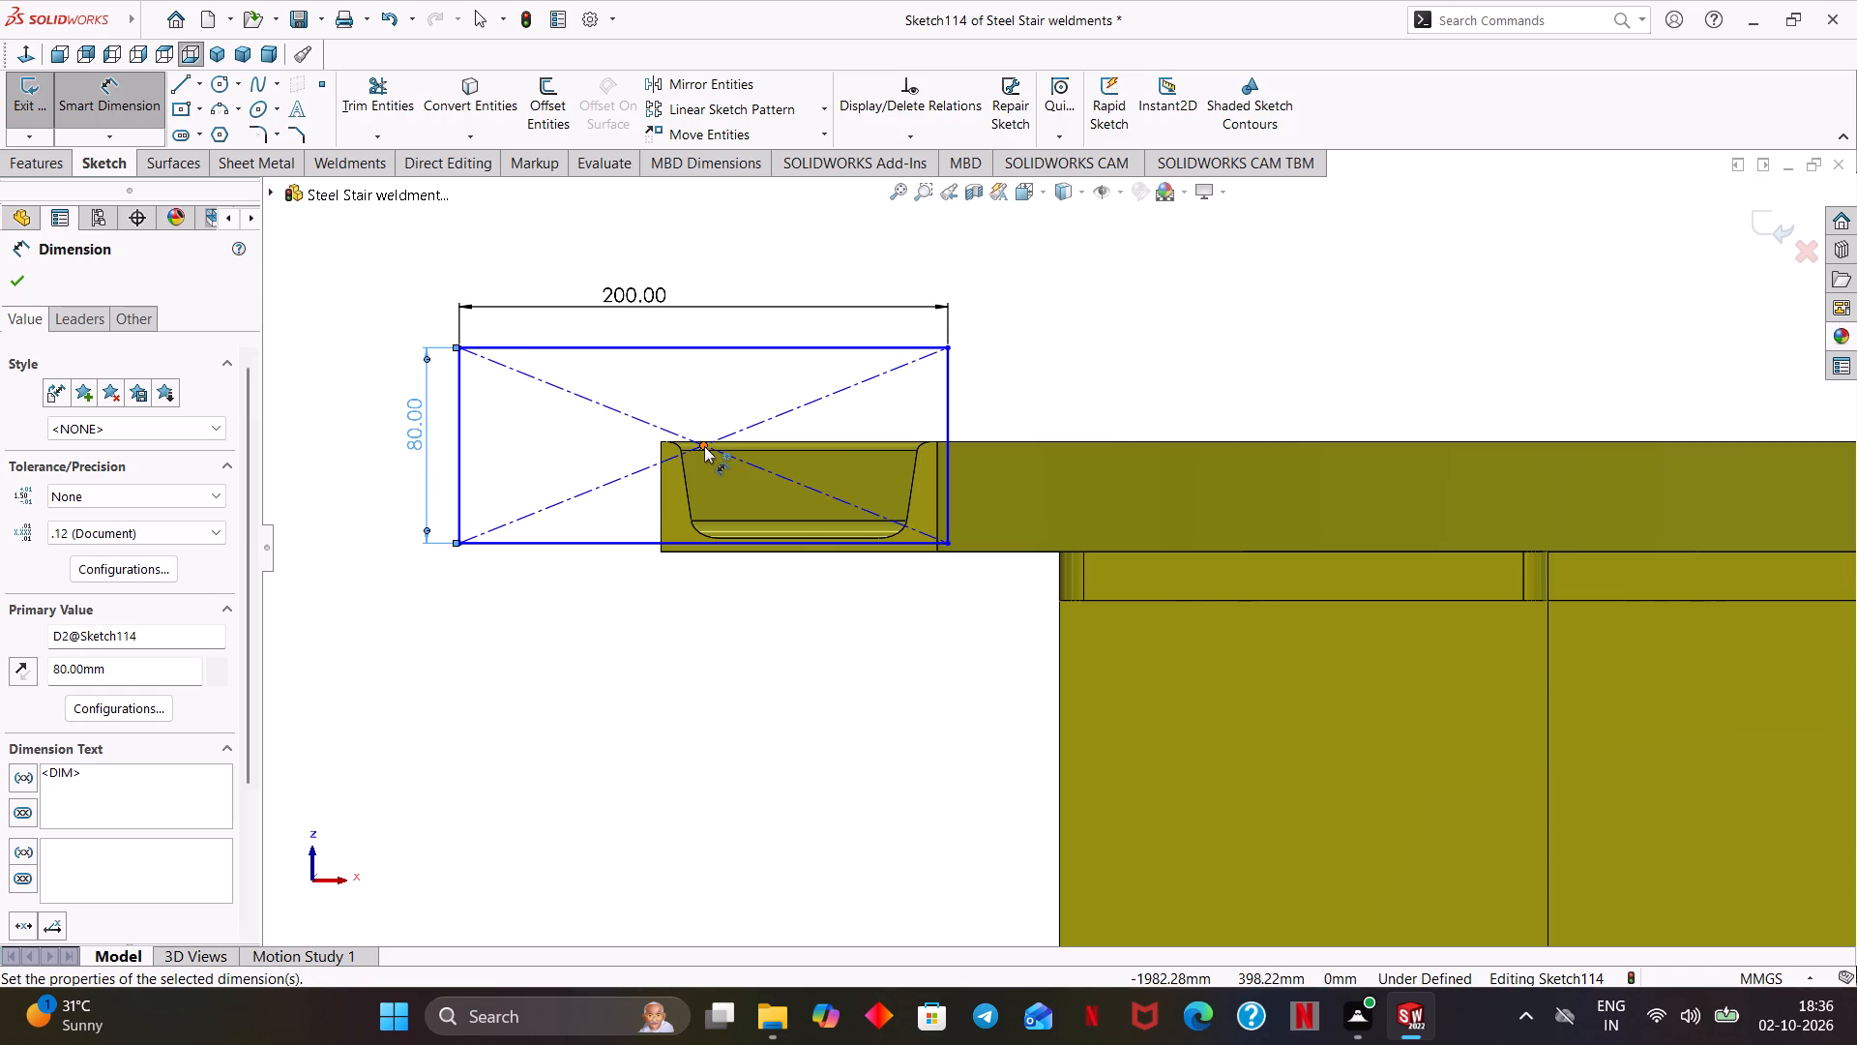
scroll(781, 545, down, 4)
click(786, 566)
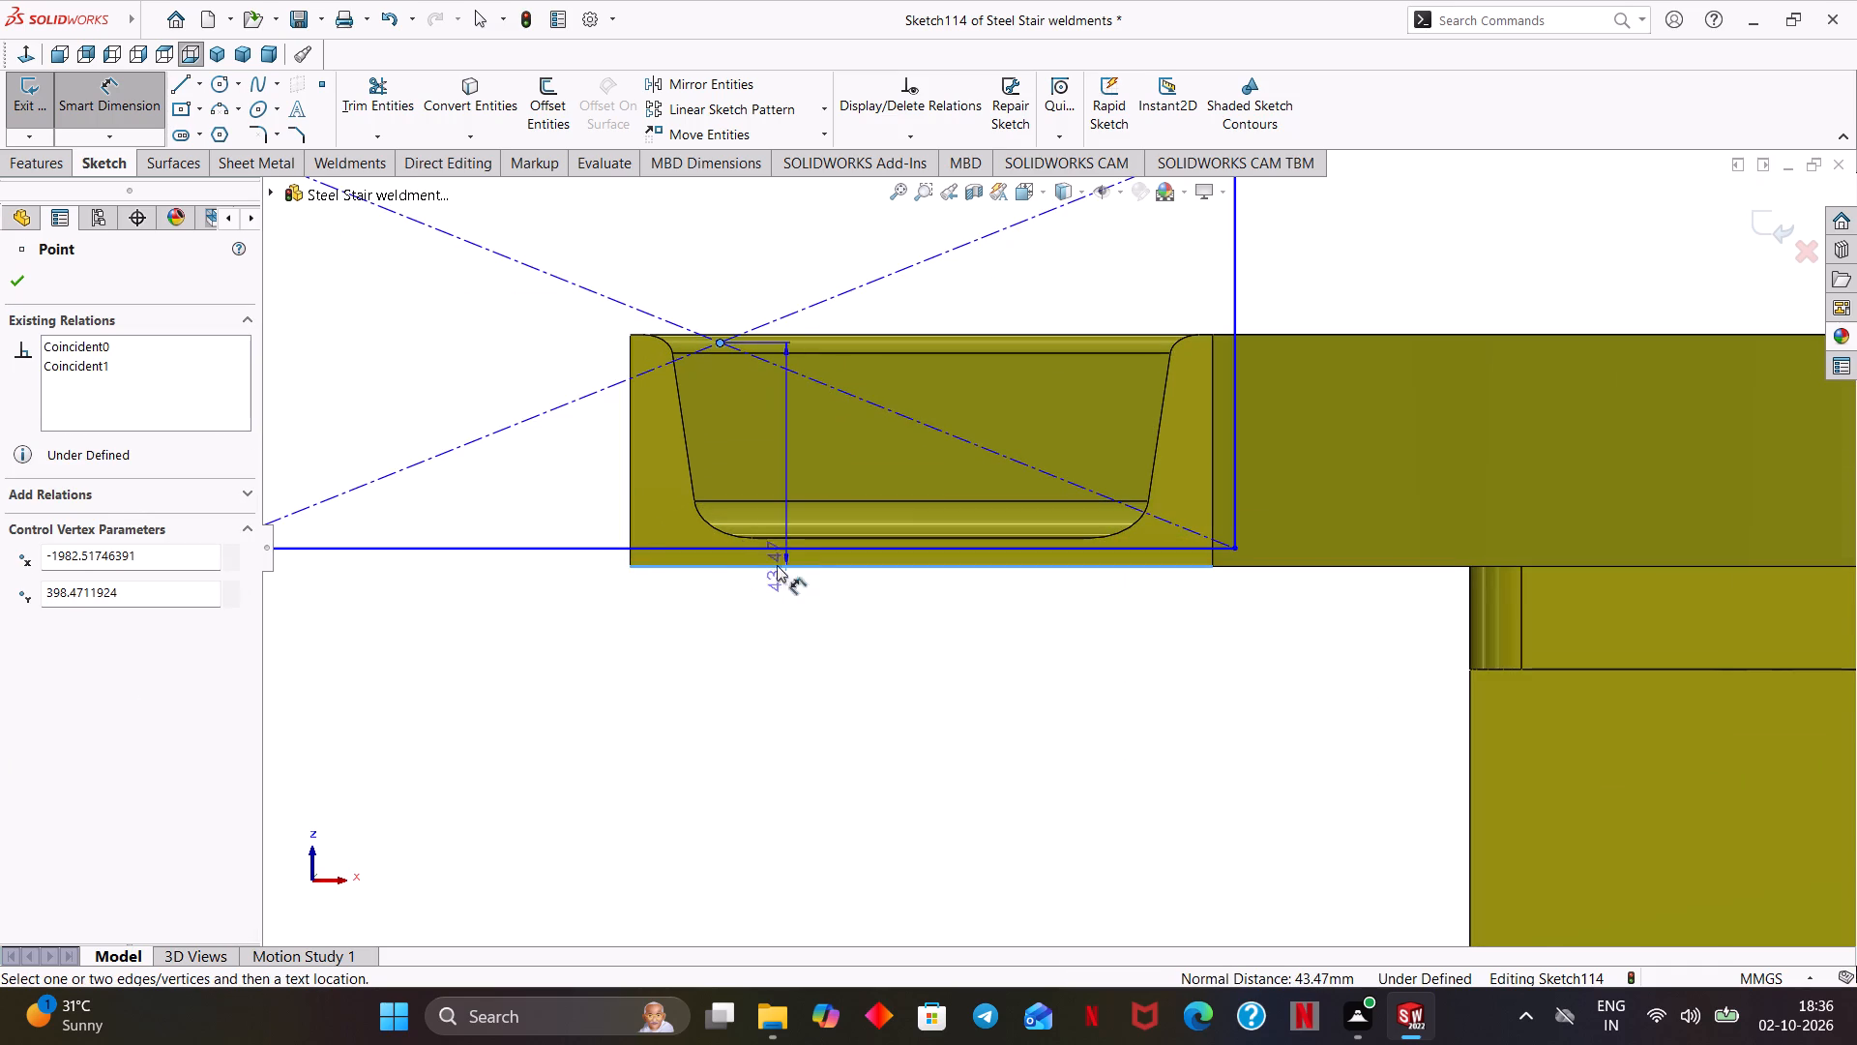
click(565, 509)
text(22.5)
key(Return)
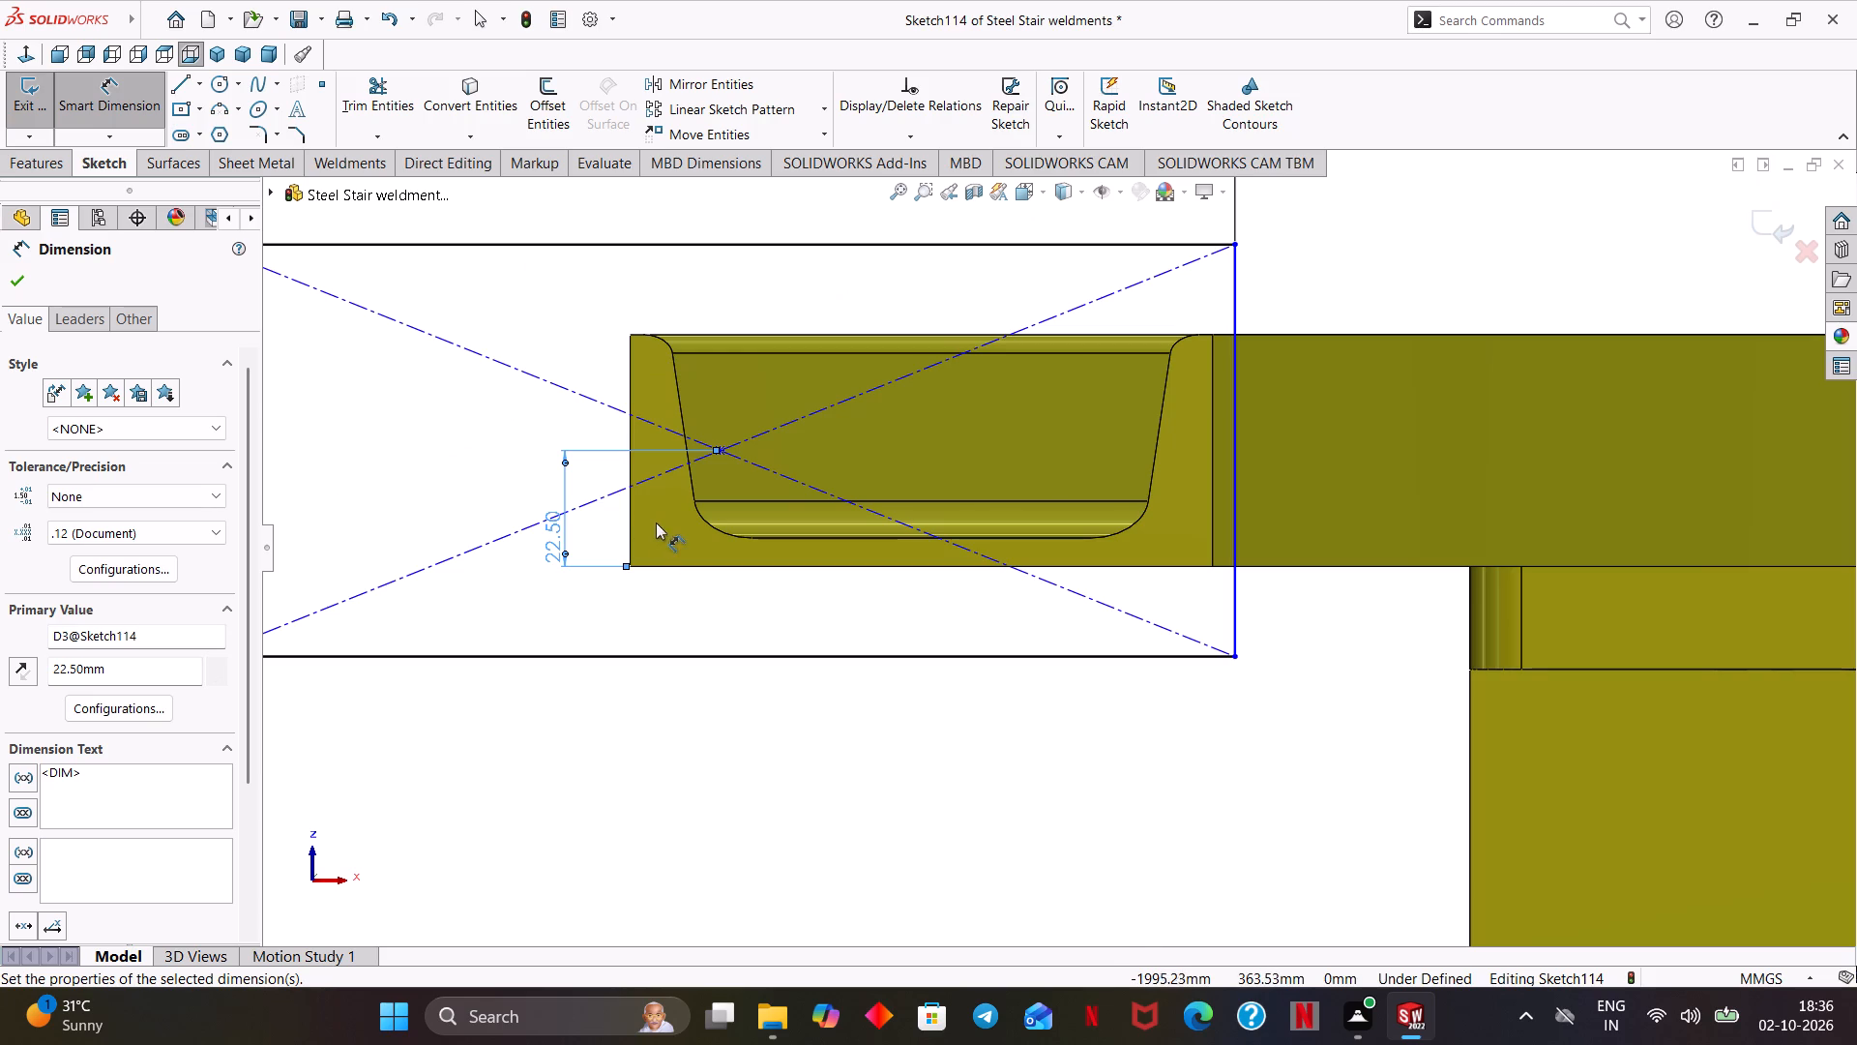
scroll(657, 522, up, 2)
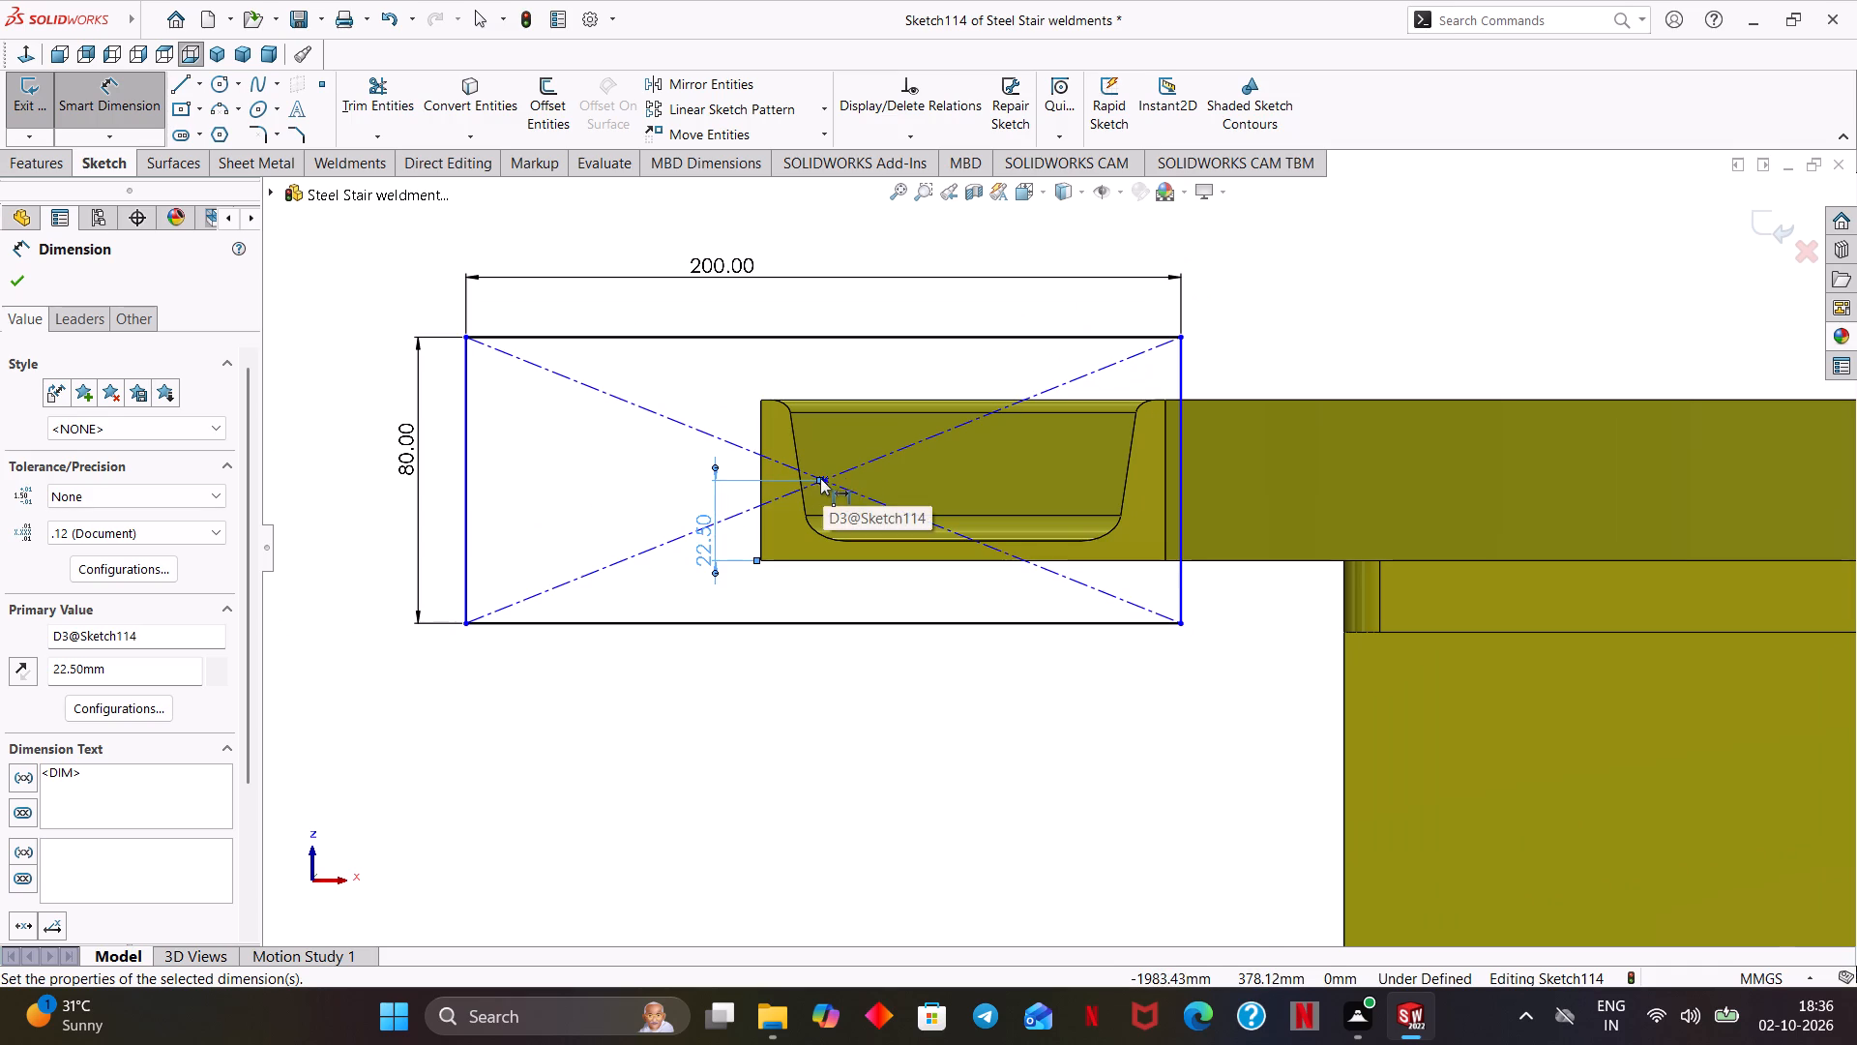
Dimension the rectangle's center point at 56.57 mm from the short edge of the stringer foot's cut face, on the stair side.
scroll(820, 478, down, 5)
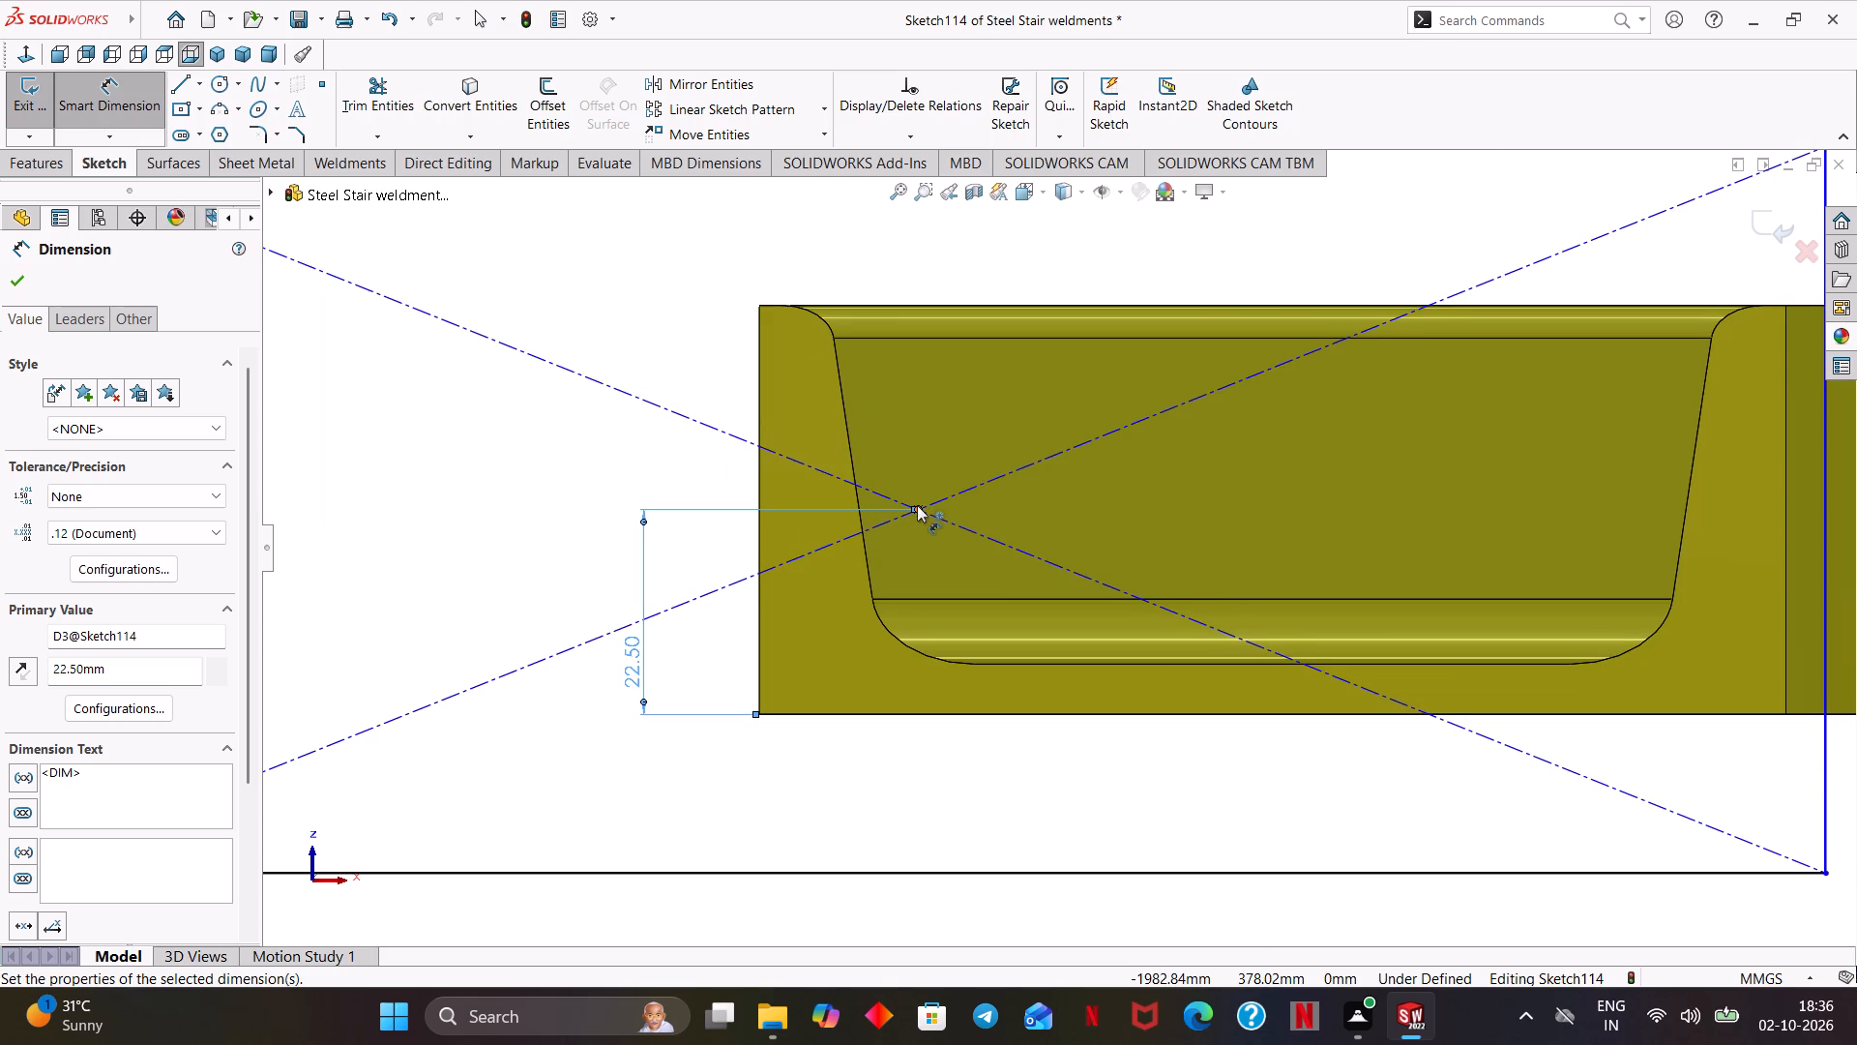
scroll(917, 505, down, 5)
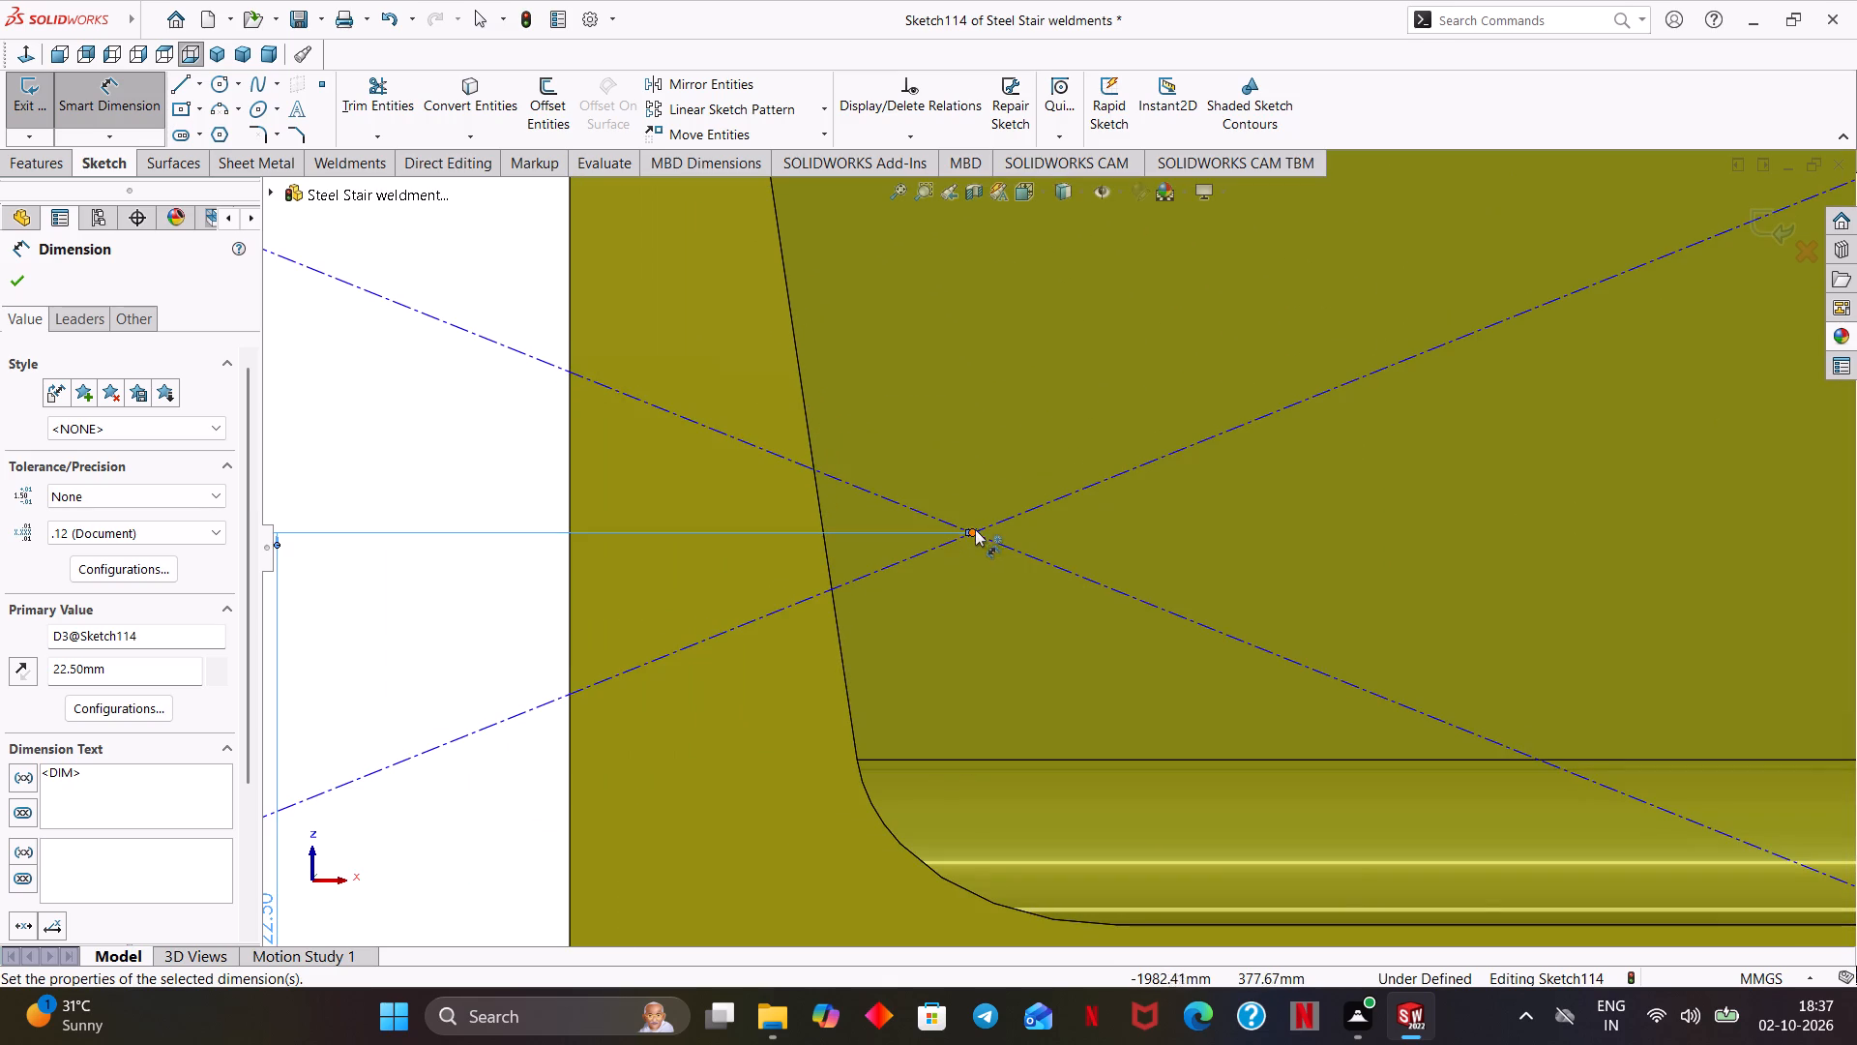
click(973, 527)
scroll(1331, 521, up, 5)
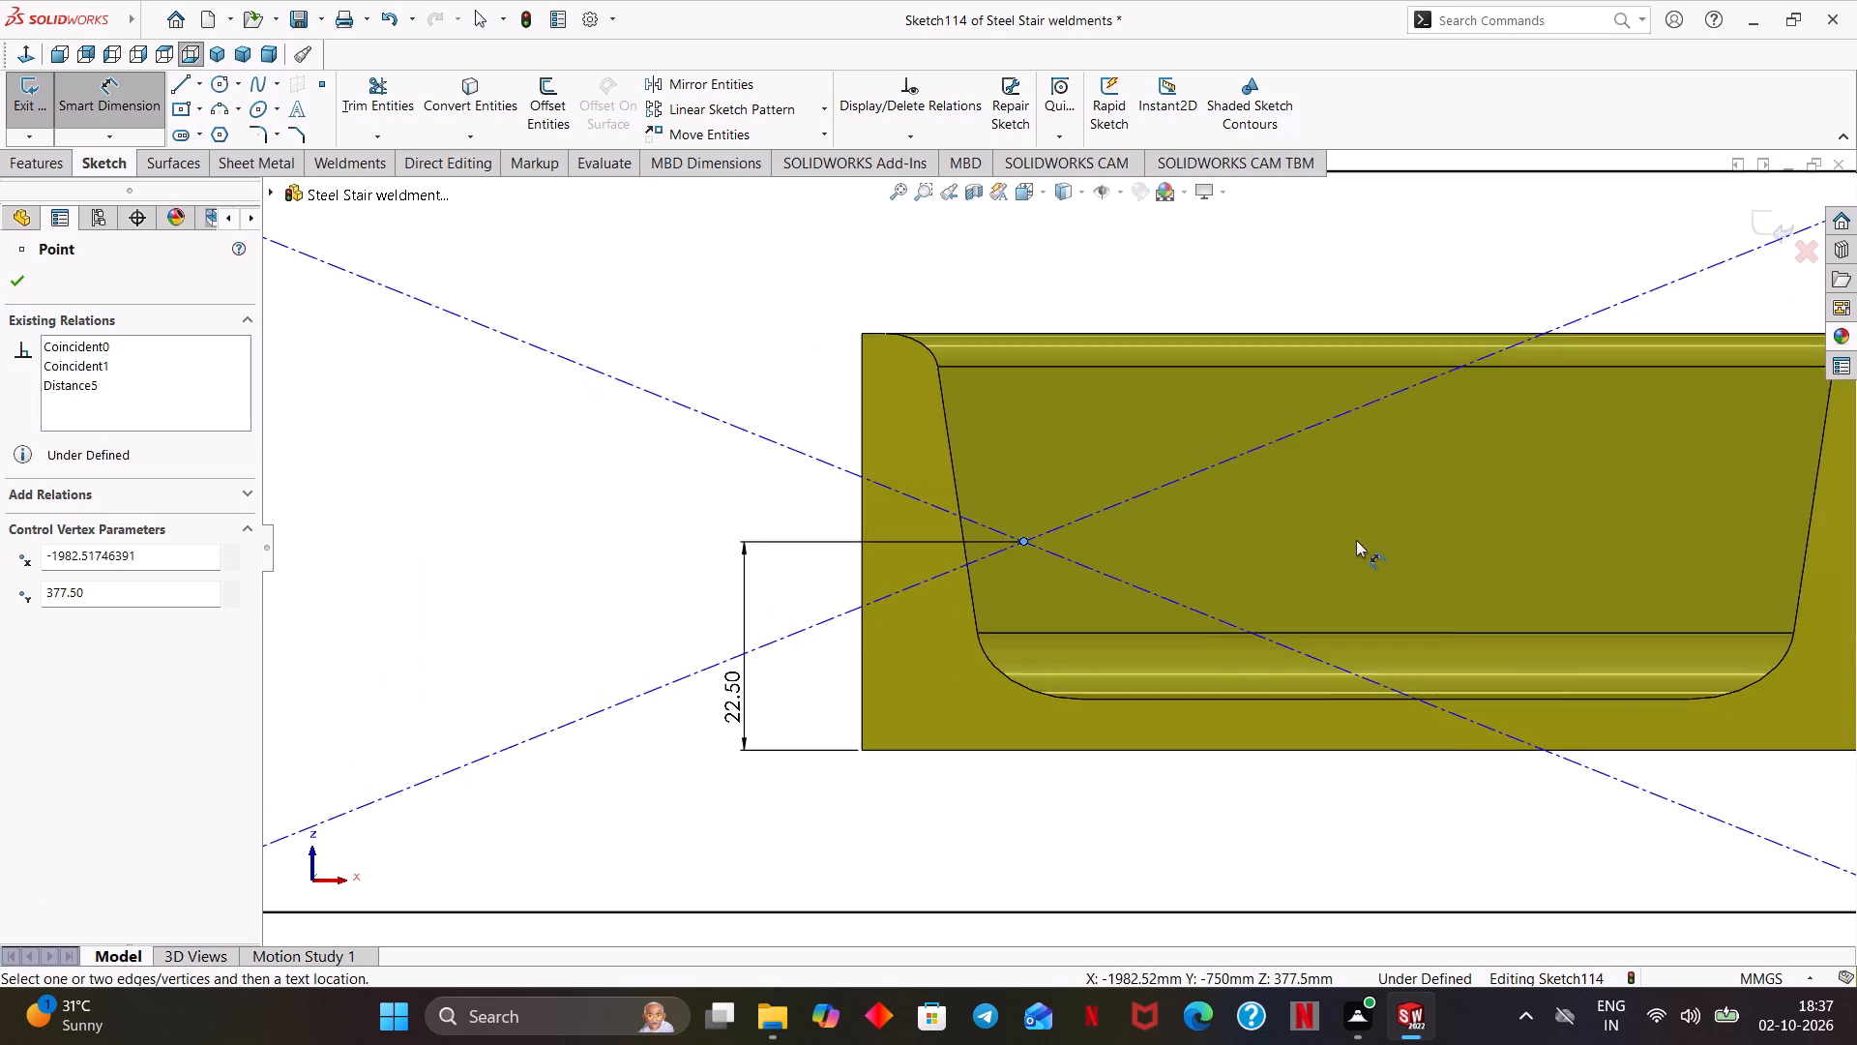
scroll(1356, 540, up, 2)
ctrl+scroll(1517, 543, up, 1)
ctrl+middle_drag(1517, 543, 1359, 572)
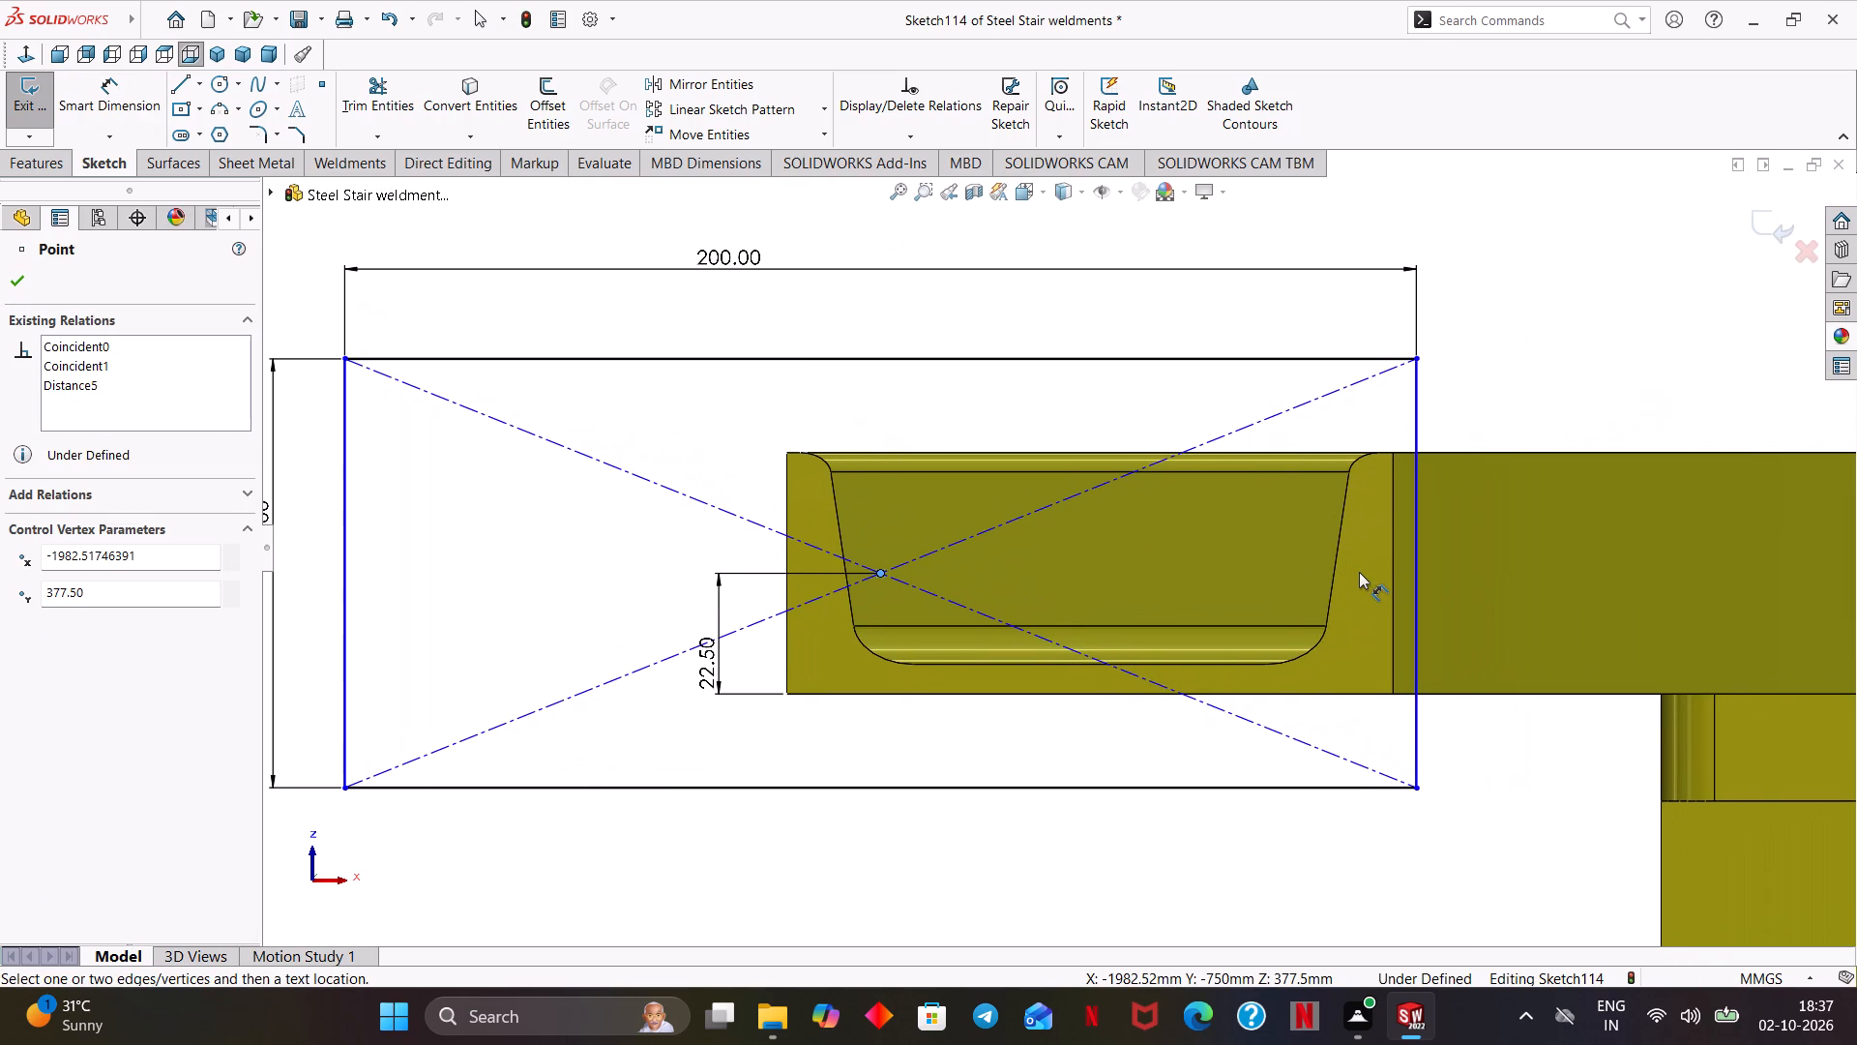
click(1391, 564)
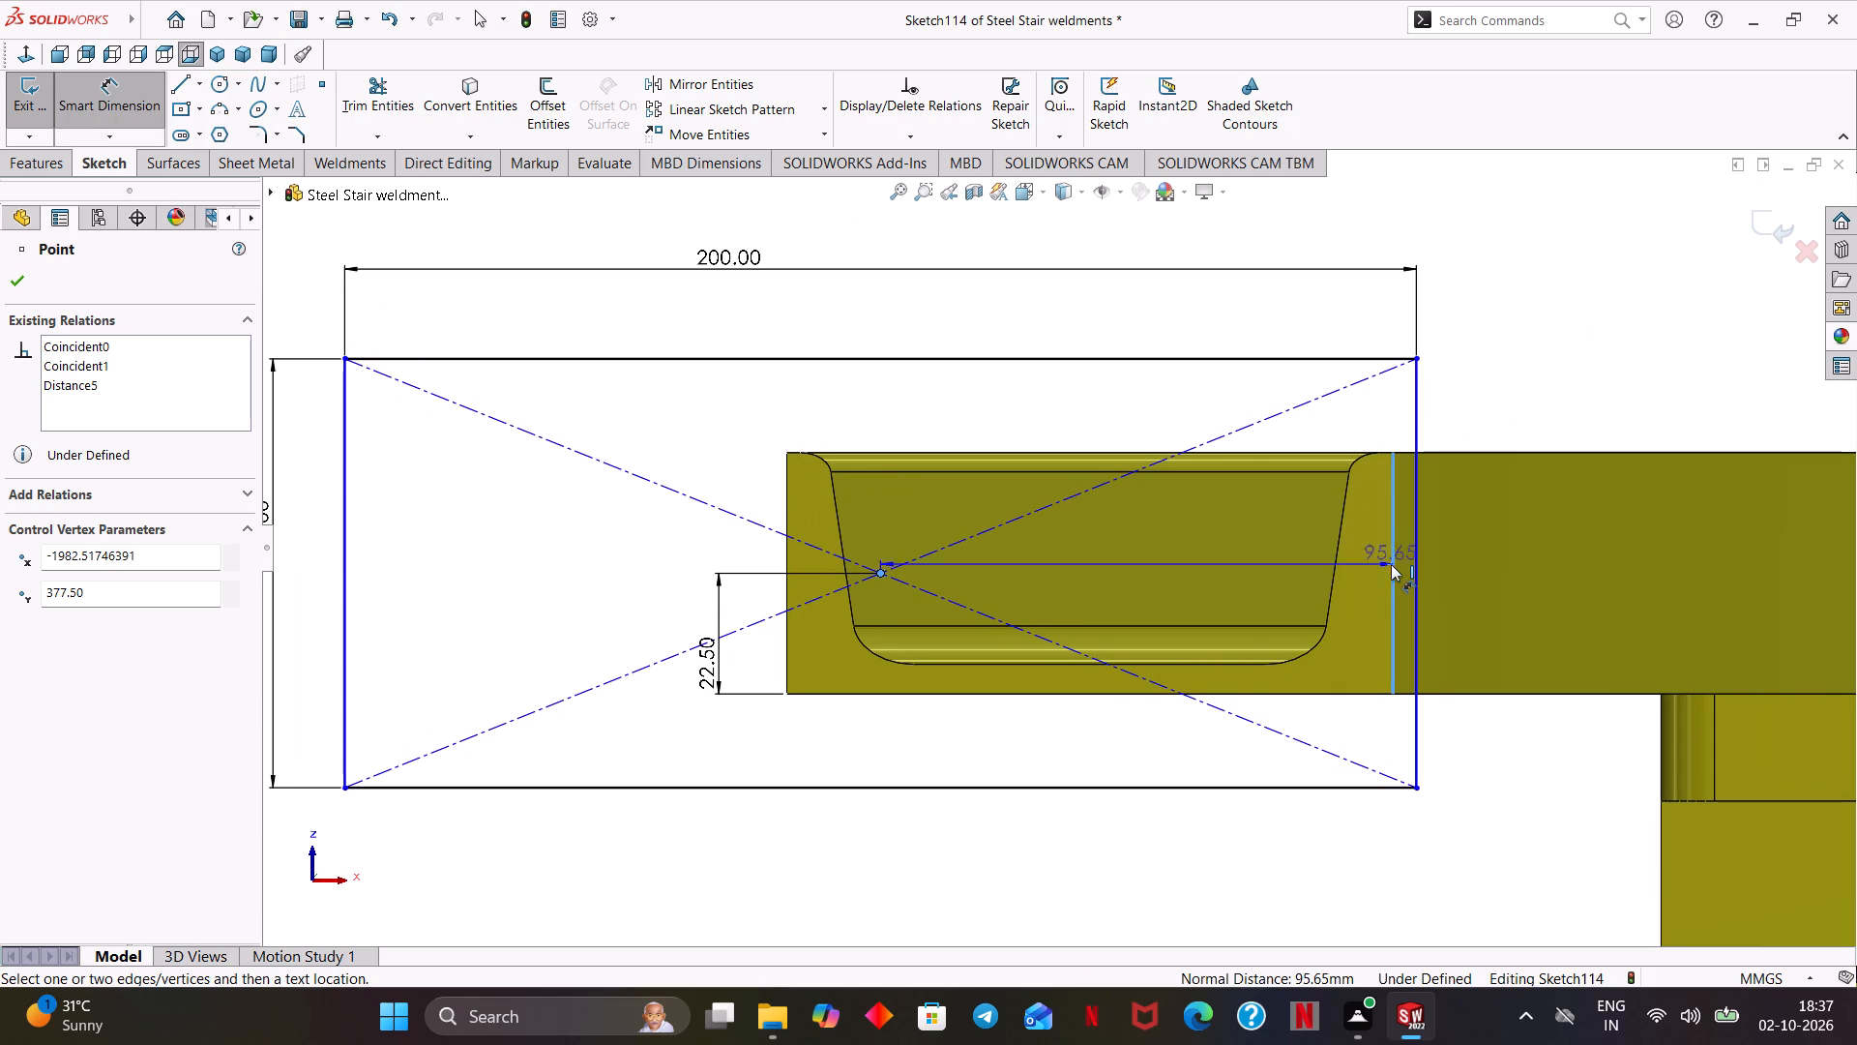
click(1251, 767)
text(56.57)
key(Return)
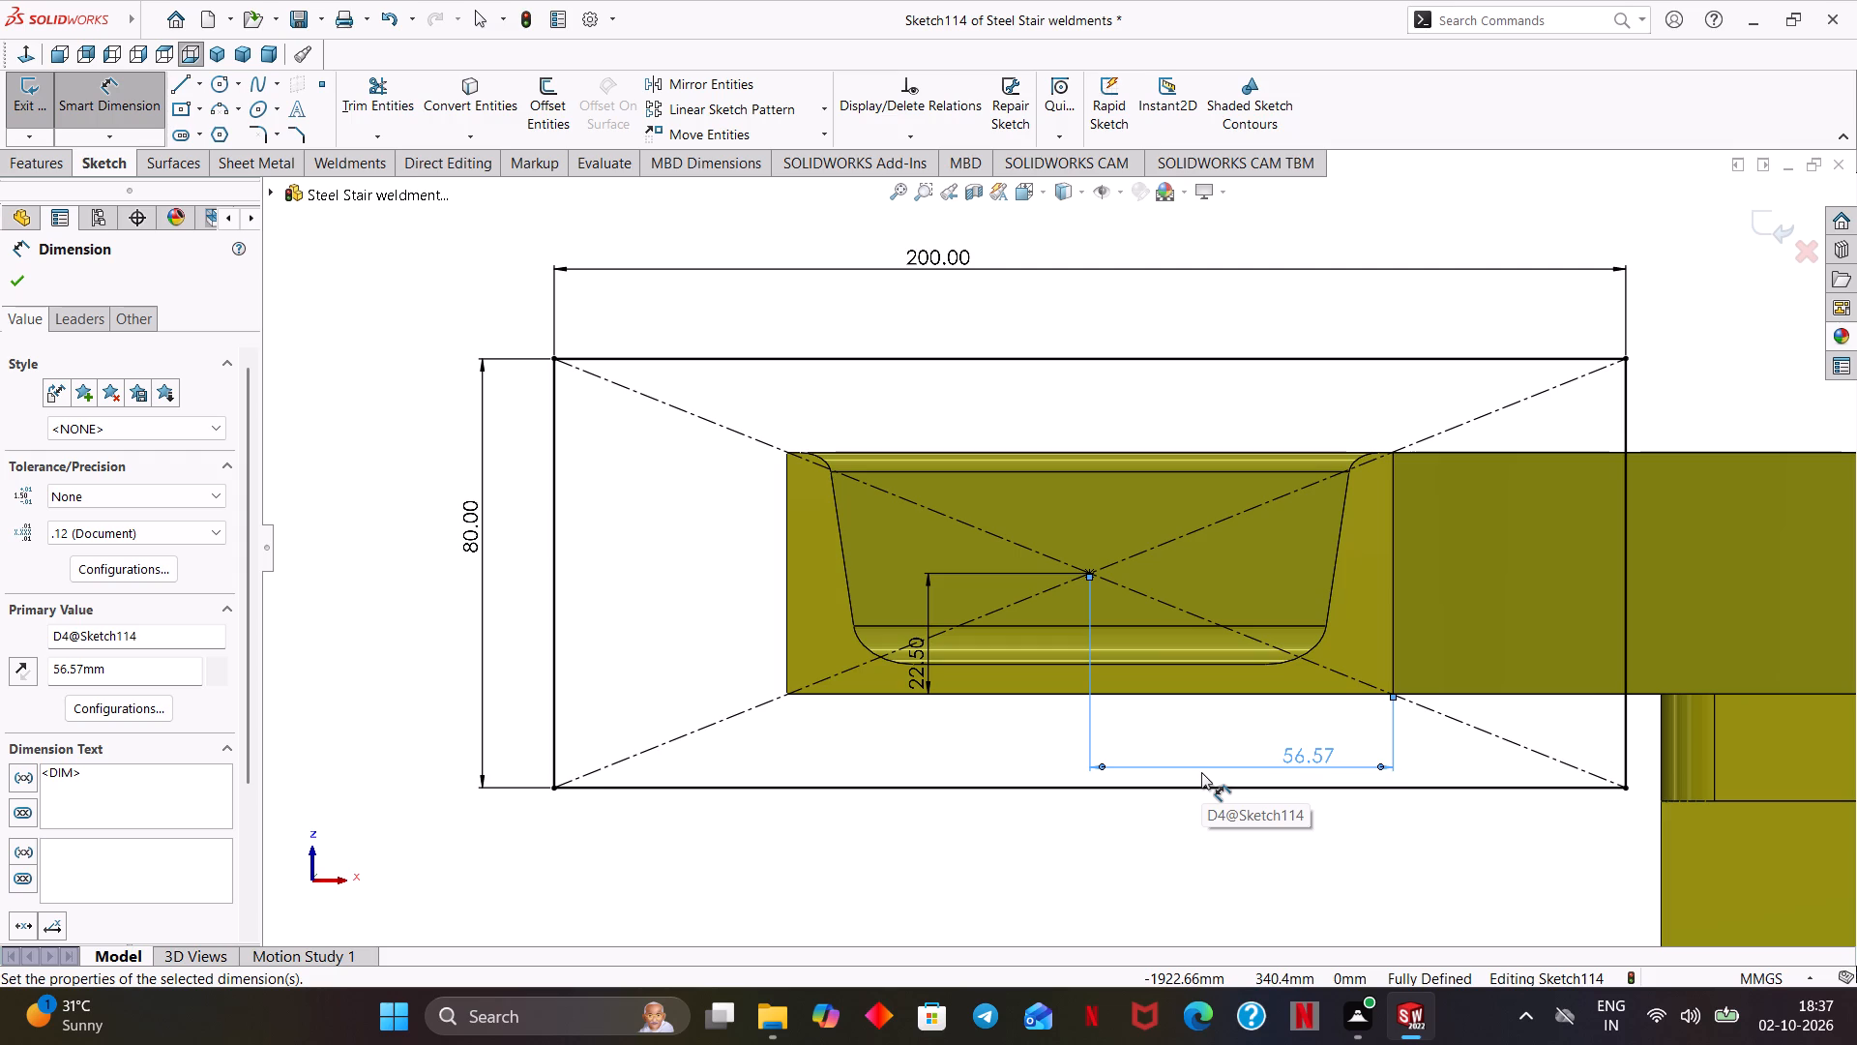
Sketch two circles, about 22 mm and 19 mm in diameter, level with the rectangle's center, one near each short side.
scroll(1165, 488, up, 1)
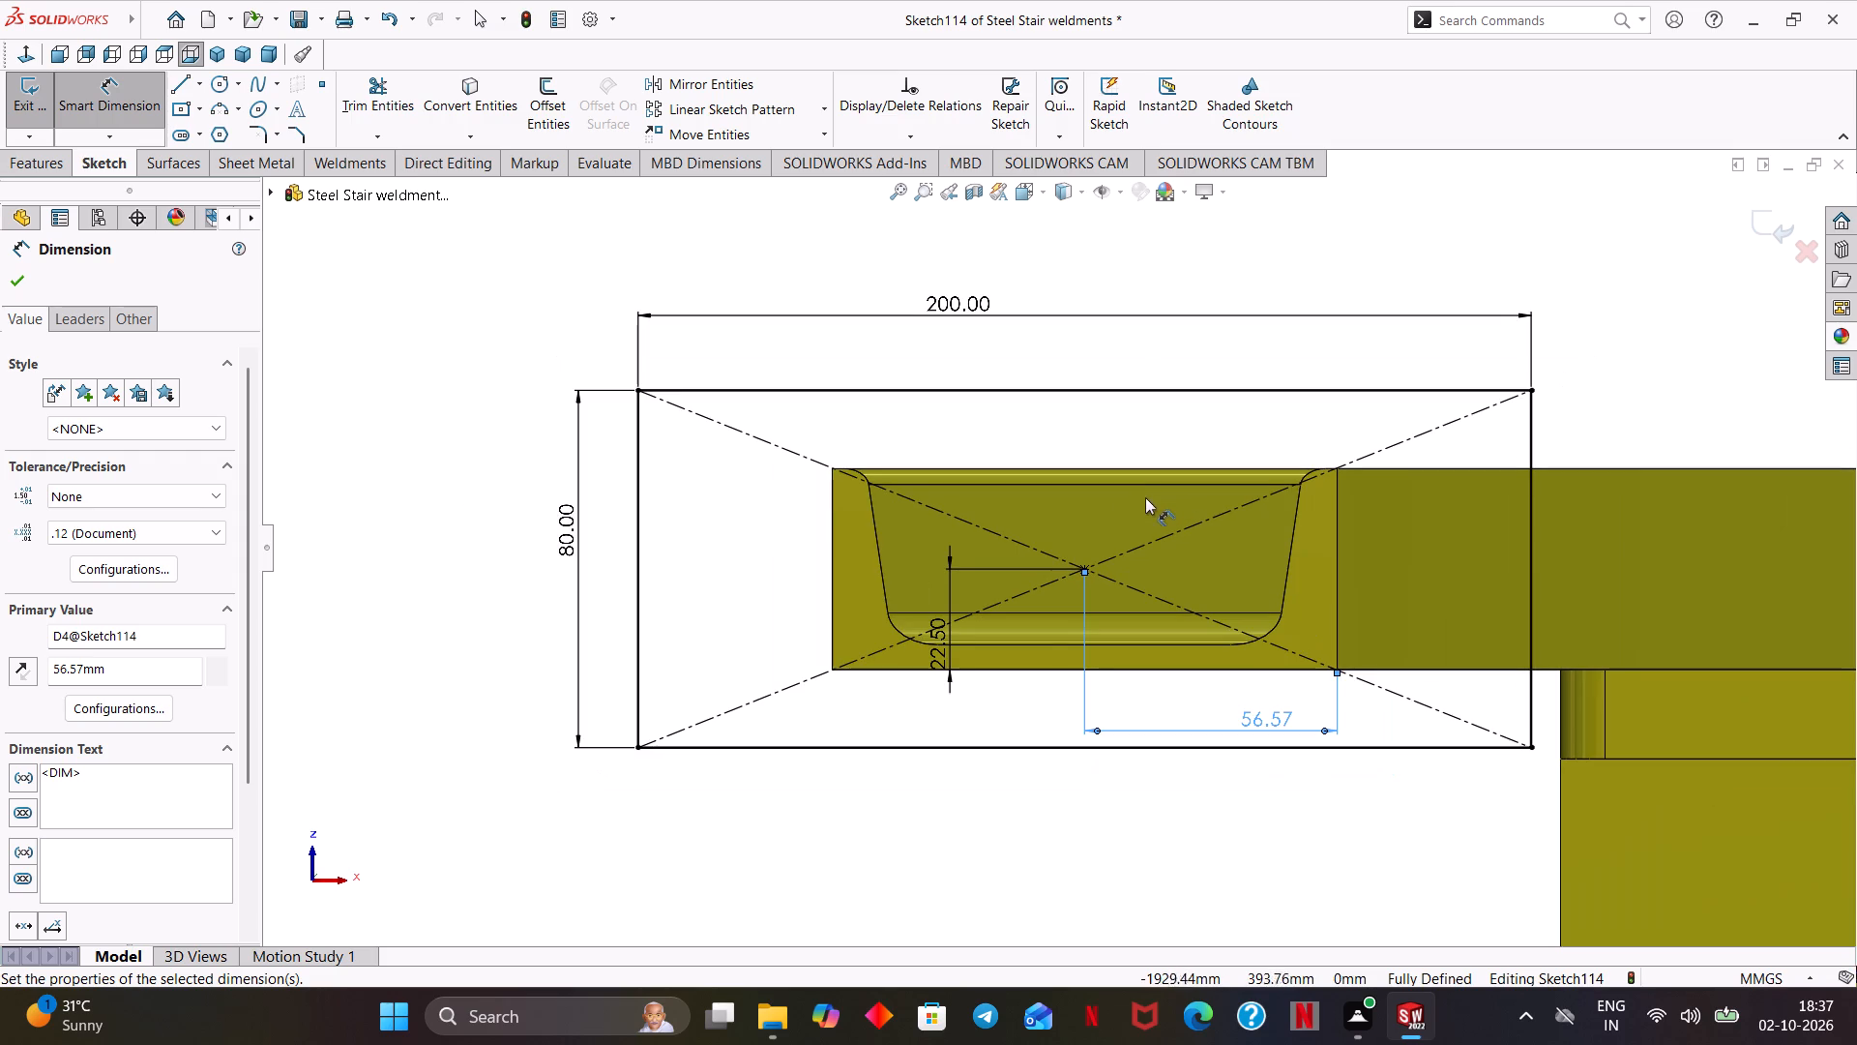
click(217, 93)
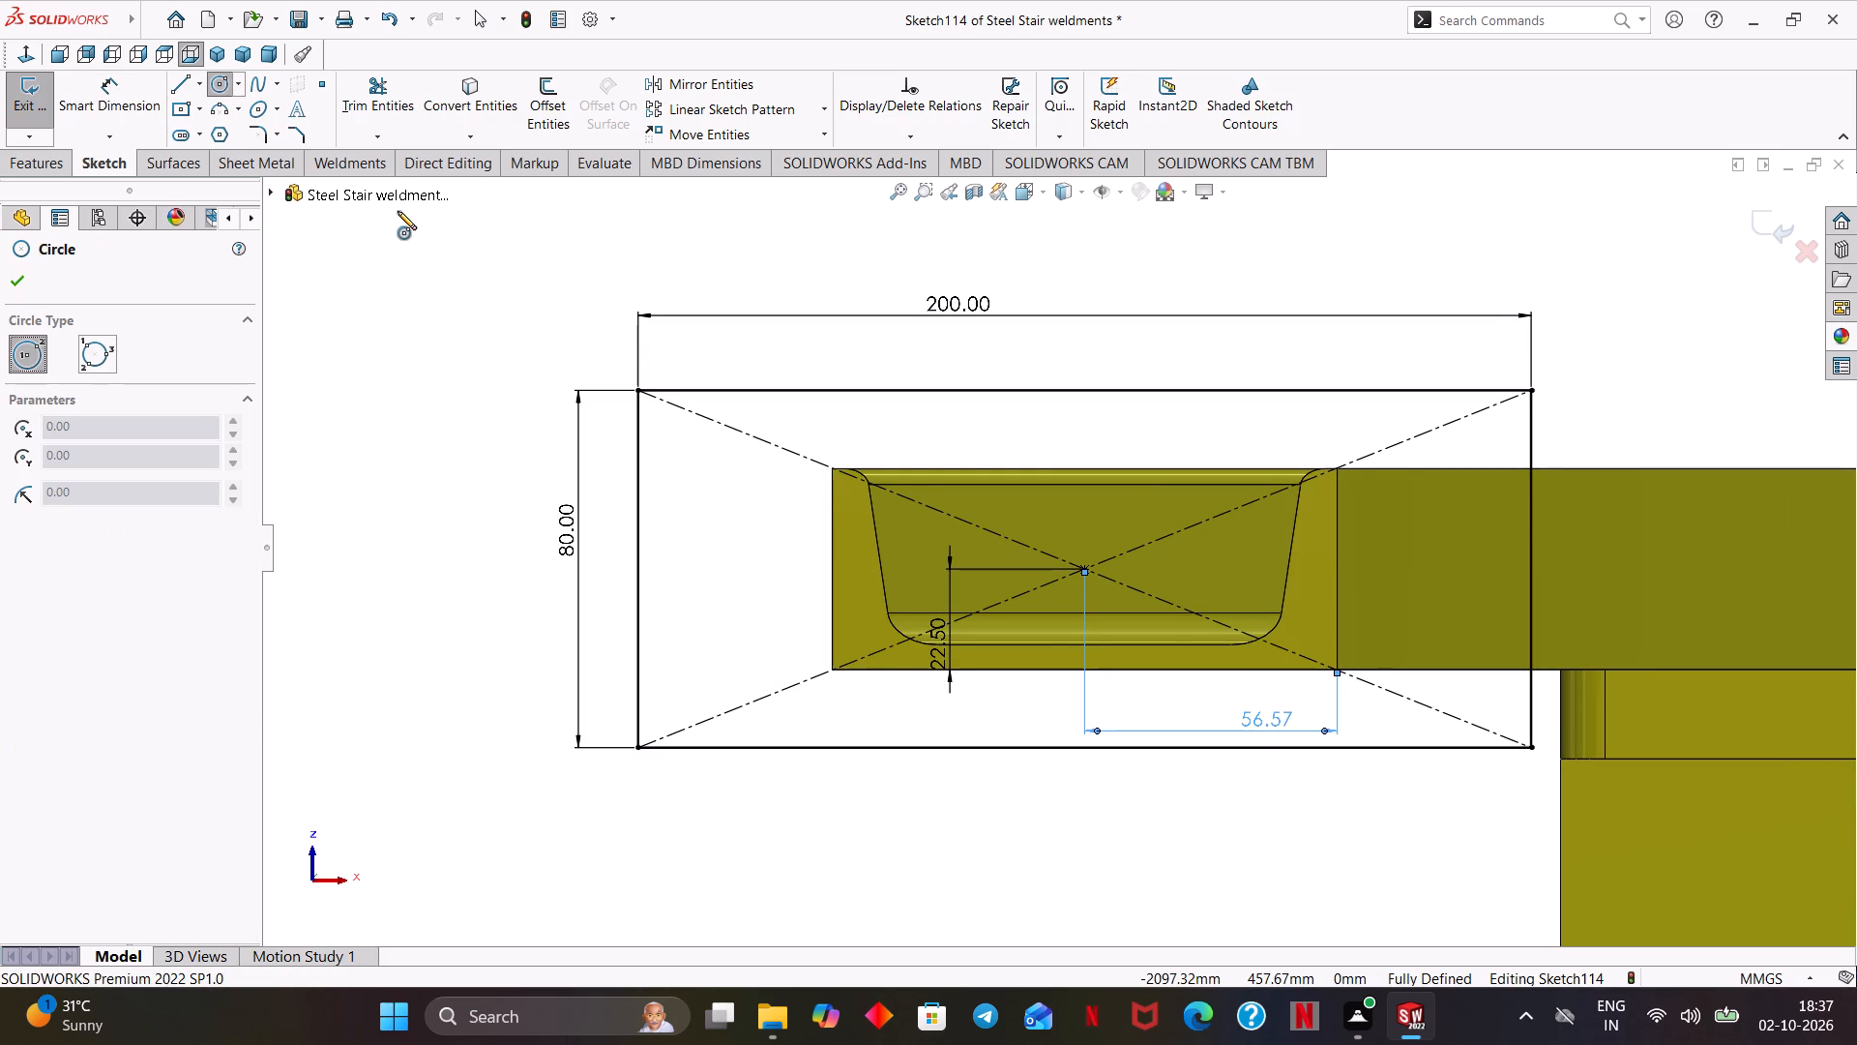
click(739, 567)
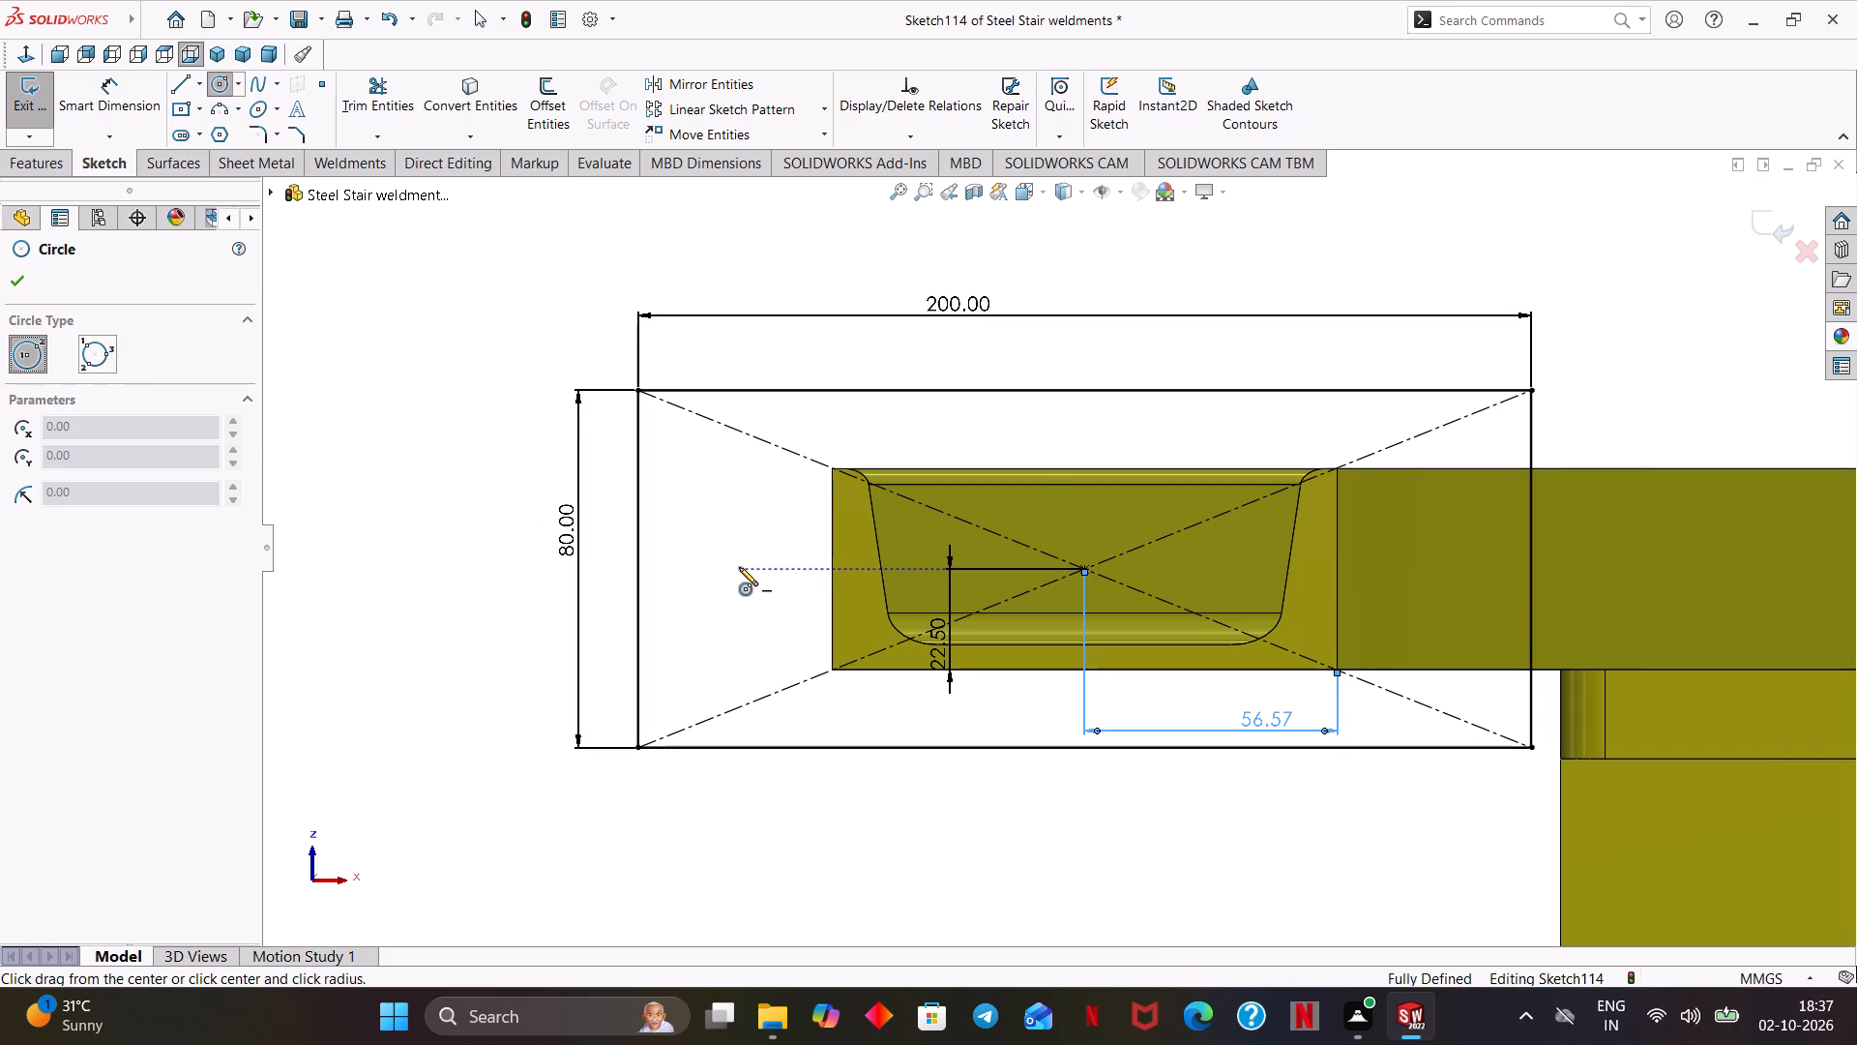
click(782, 590)
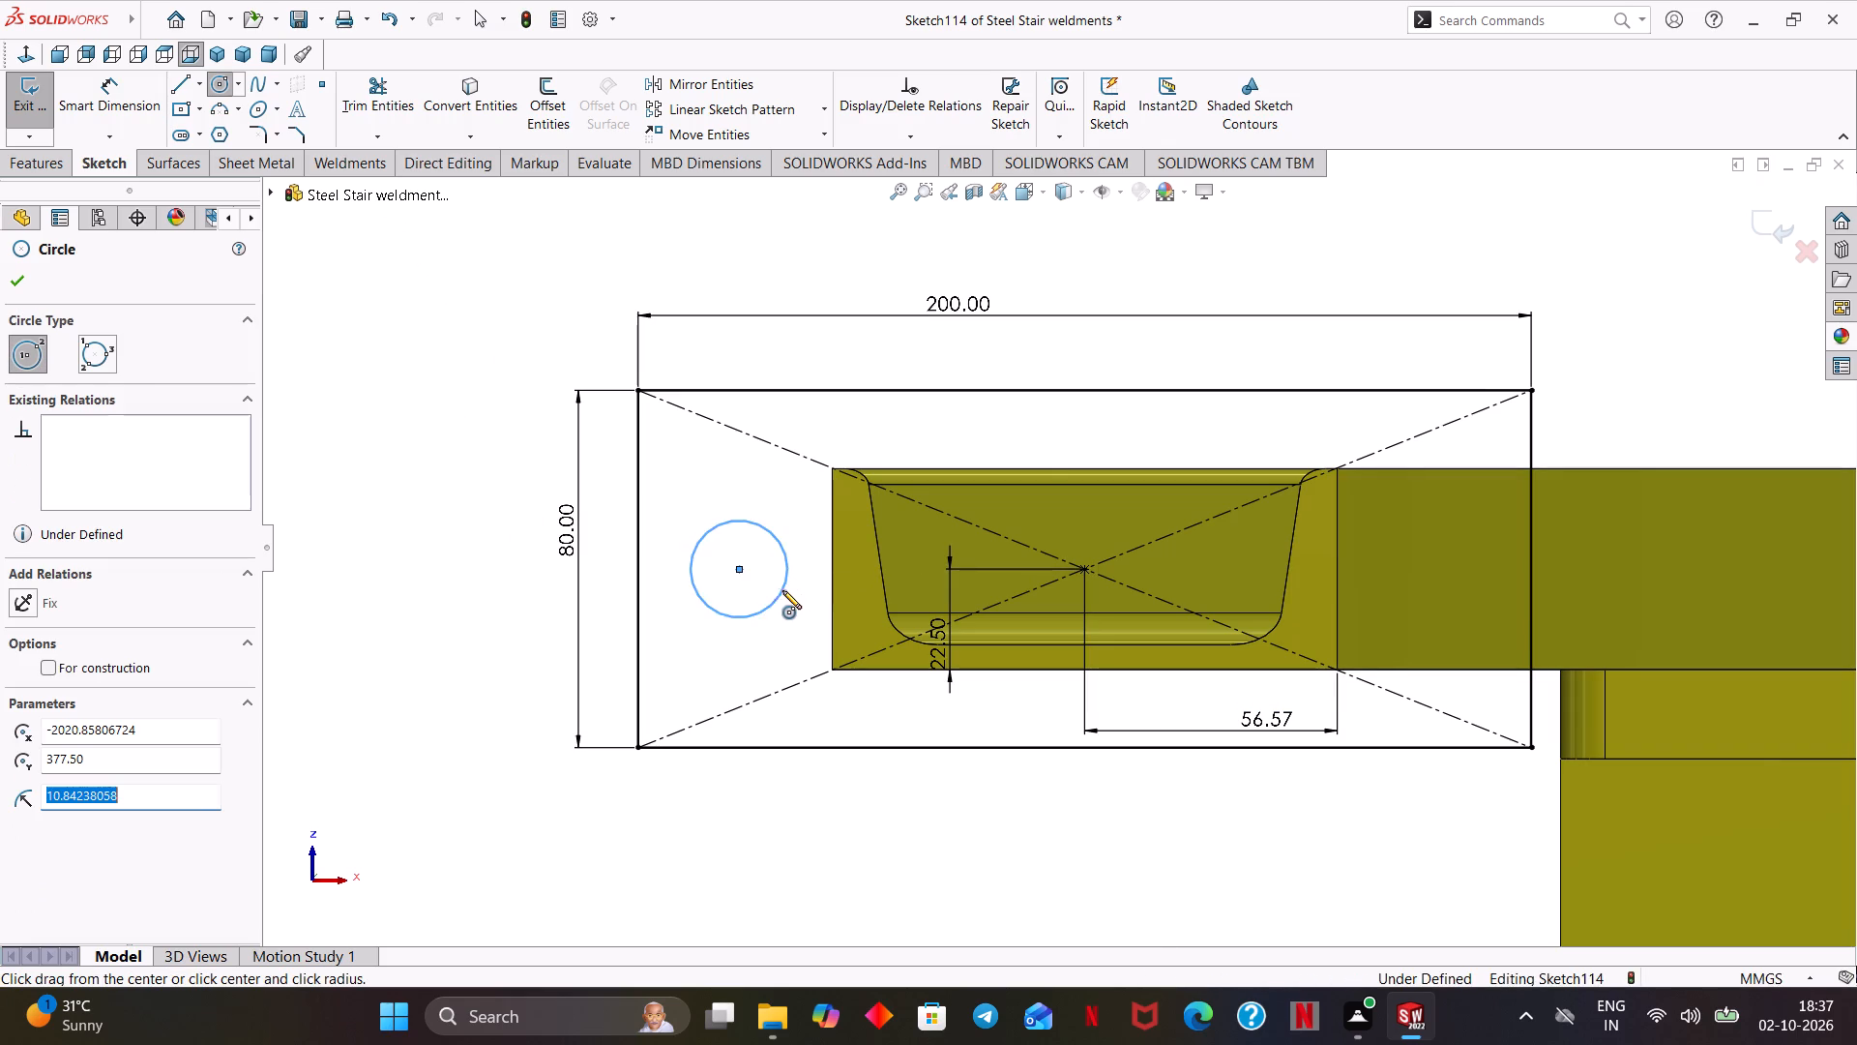
click(1437, 575)
click(1474, 591)
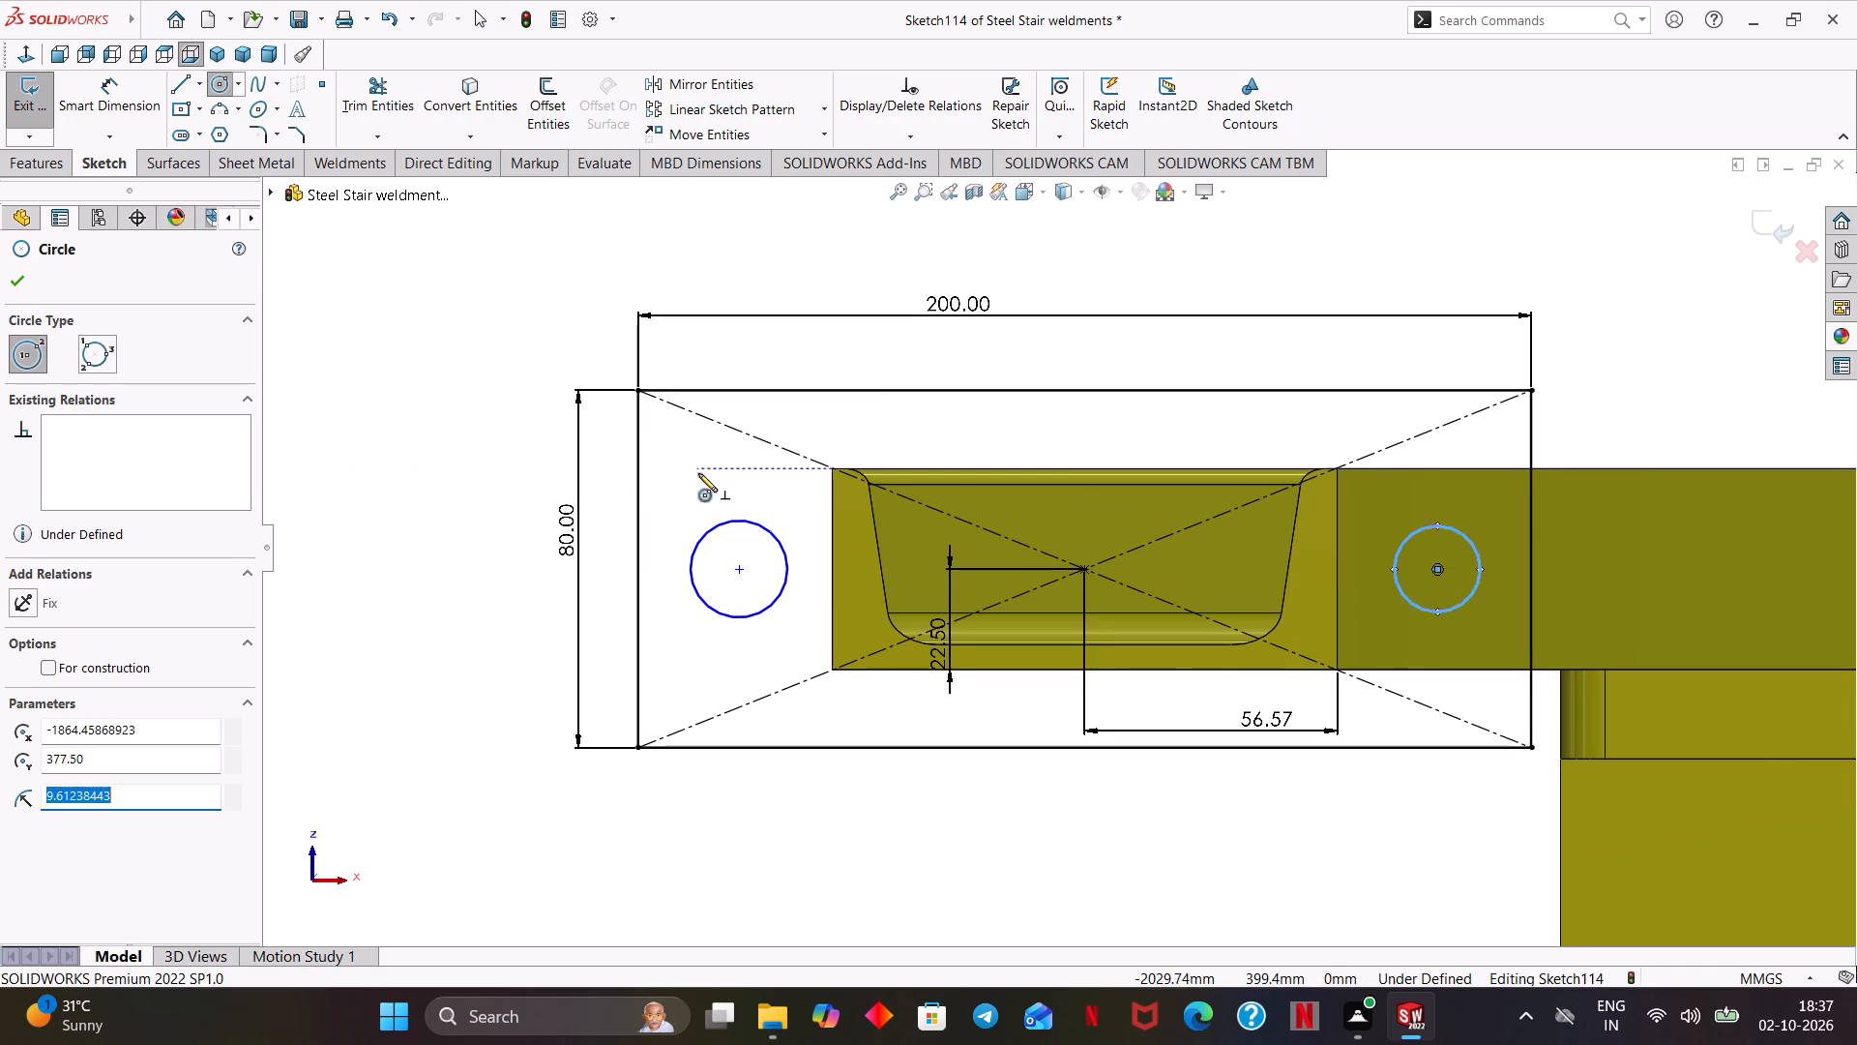
key(Escape)
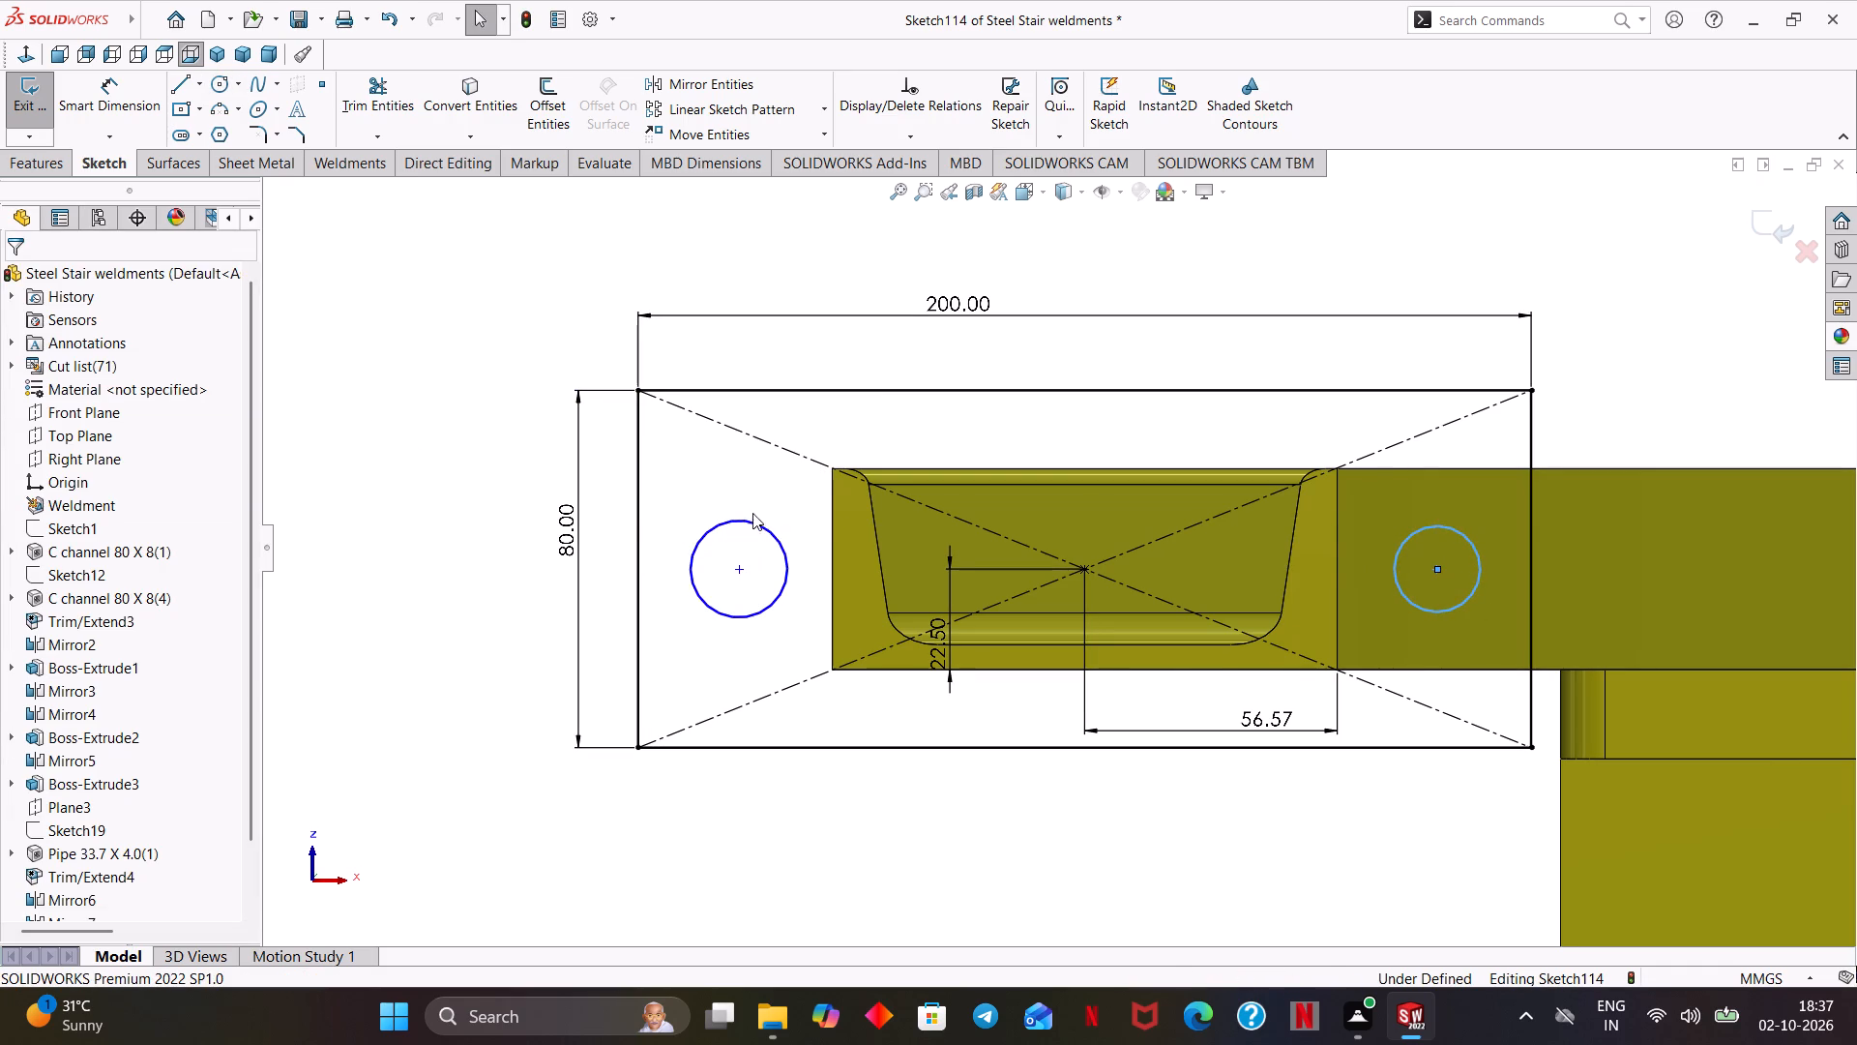
Add an equal relation between the two circles.
shift+click(766, 526)
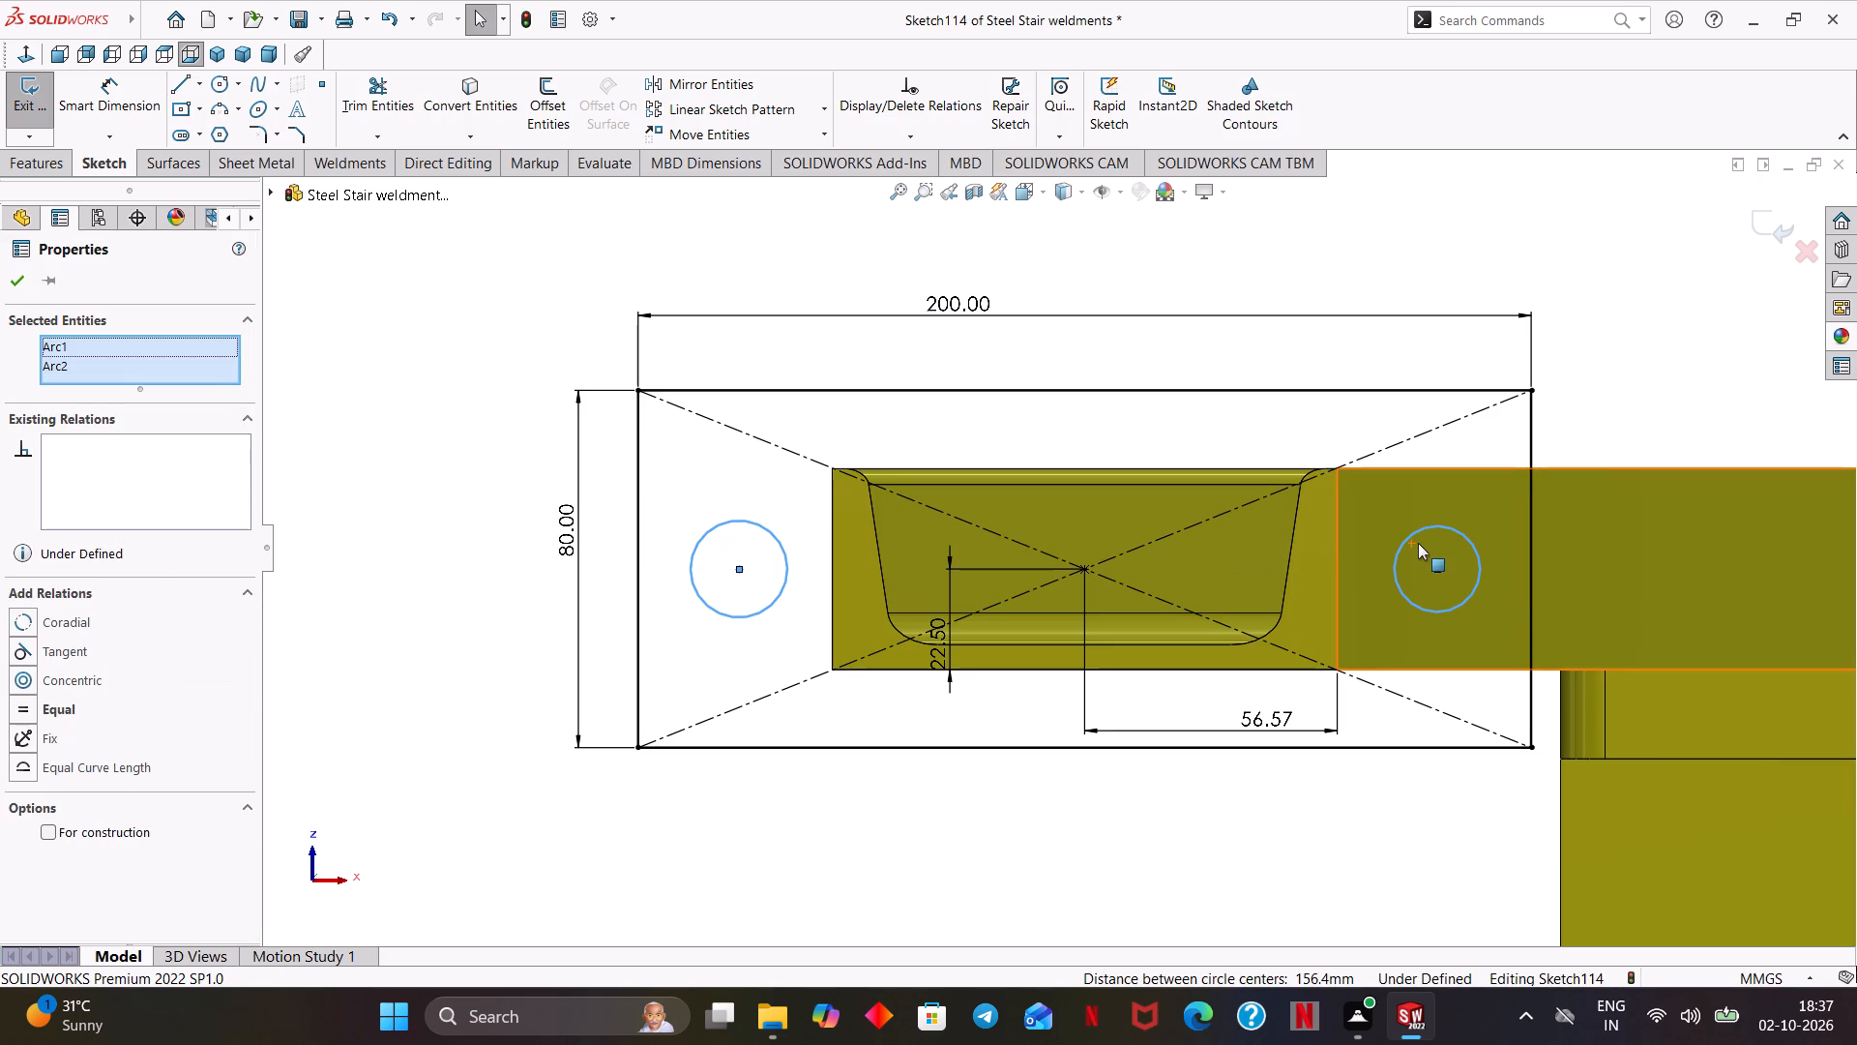
shift+click(1424, 530)
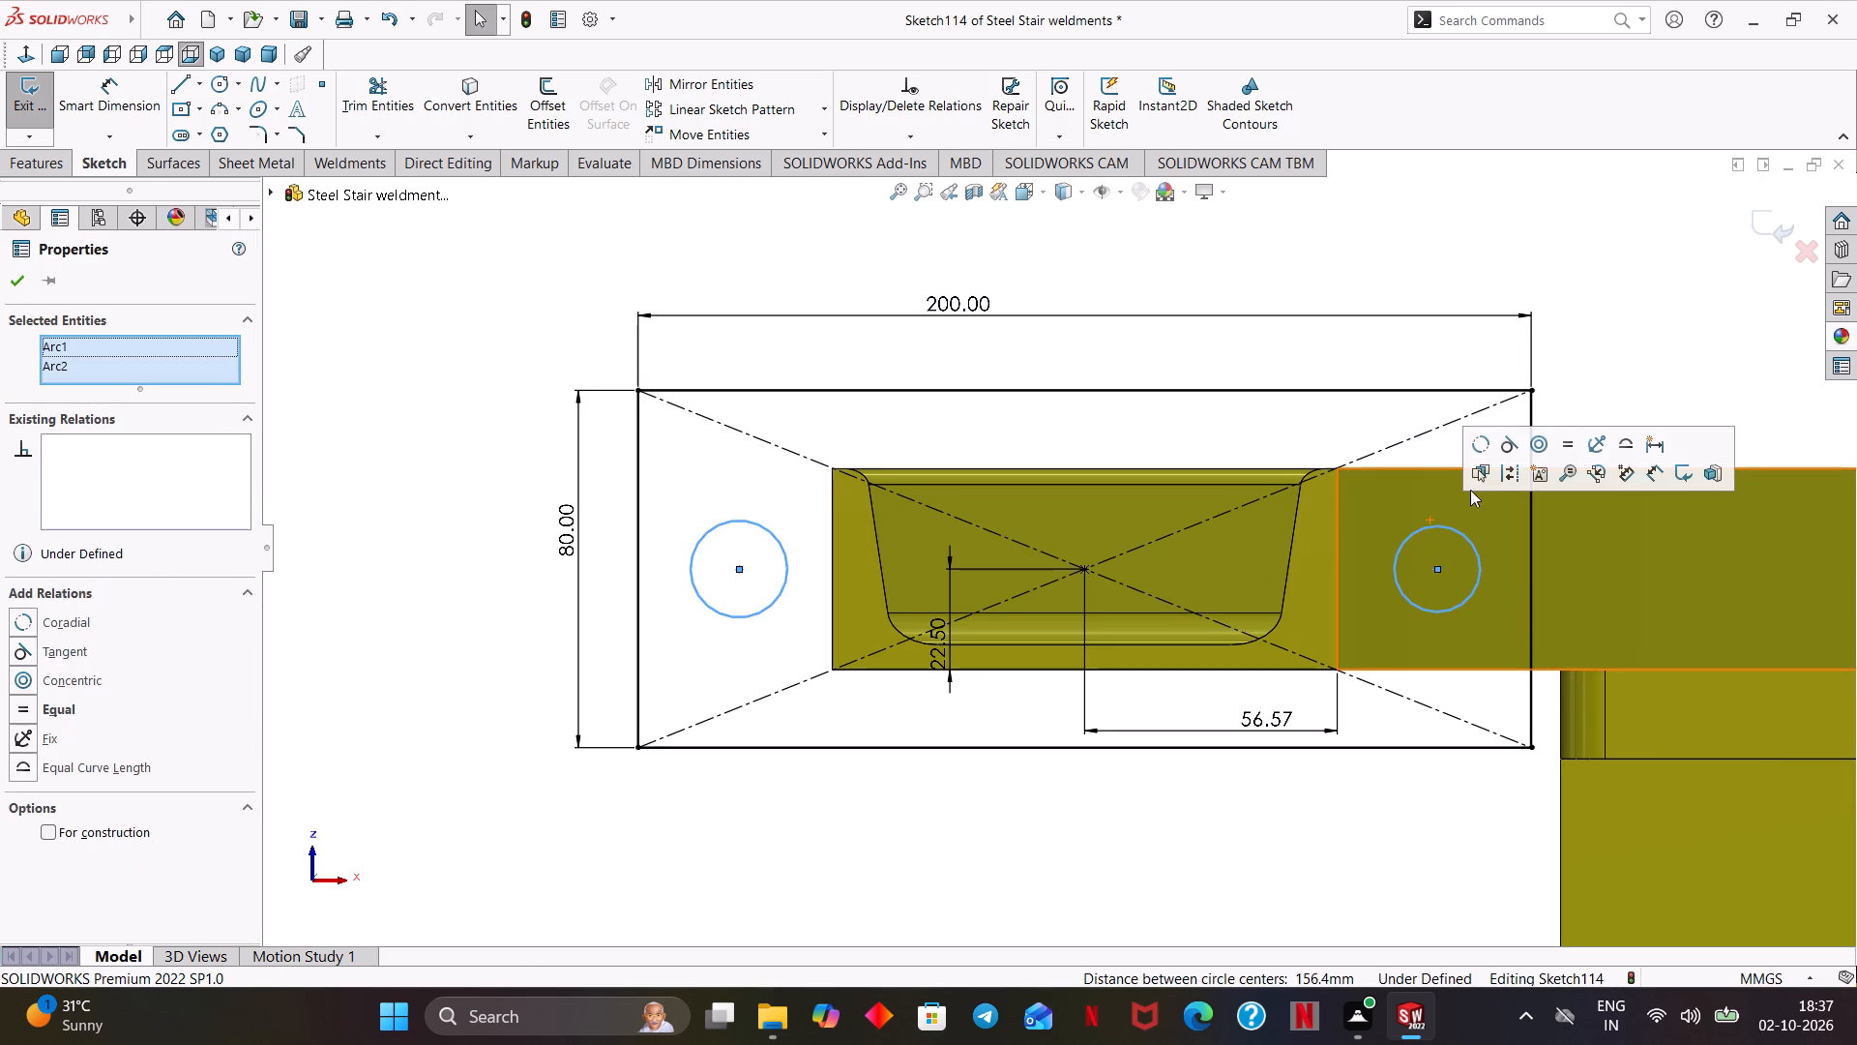
click(1573, 445)
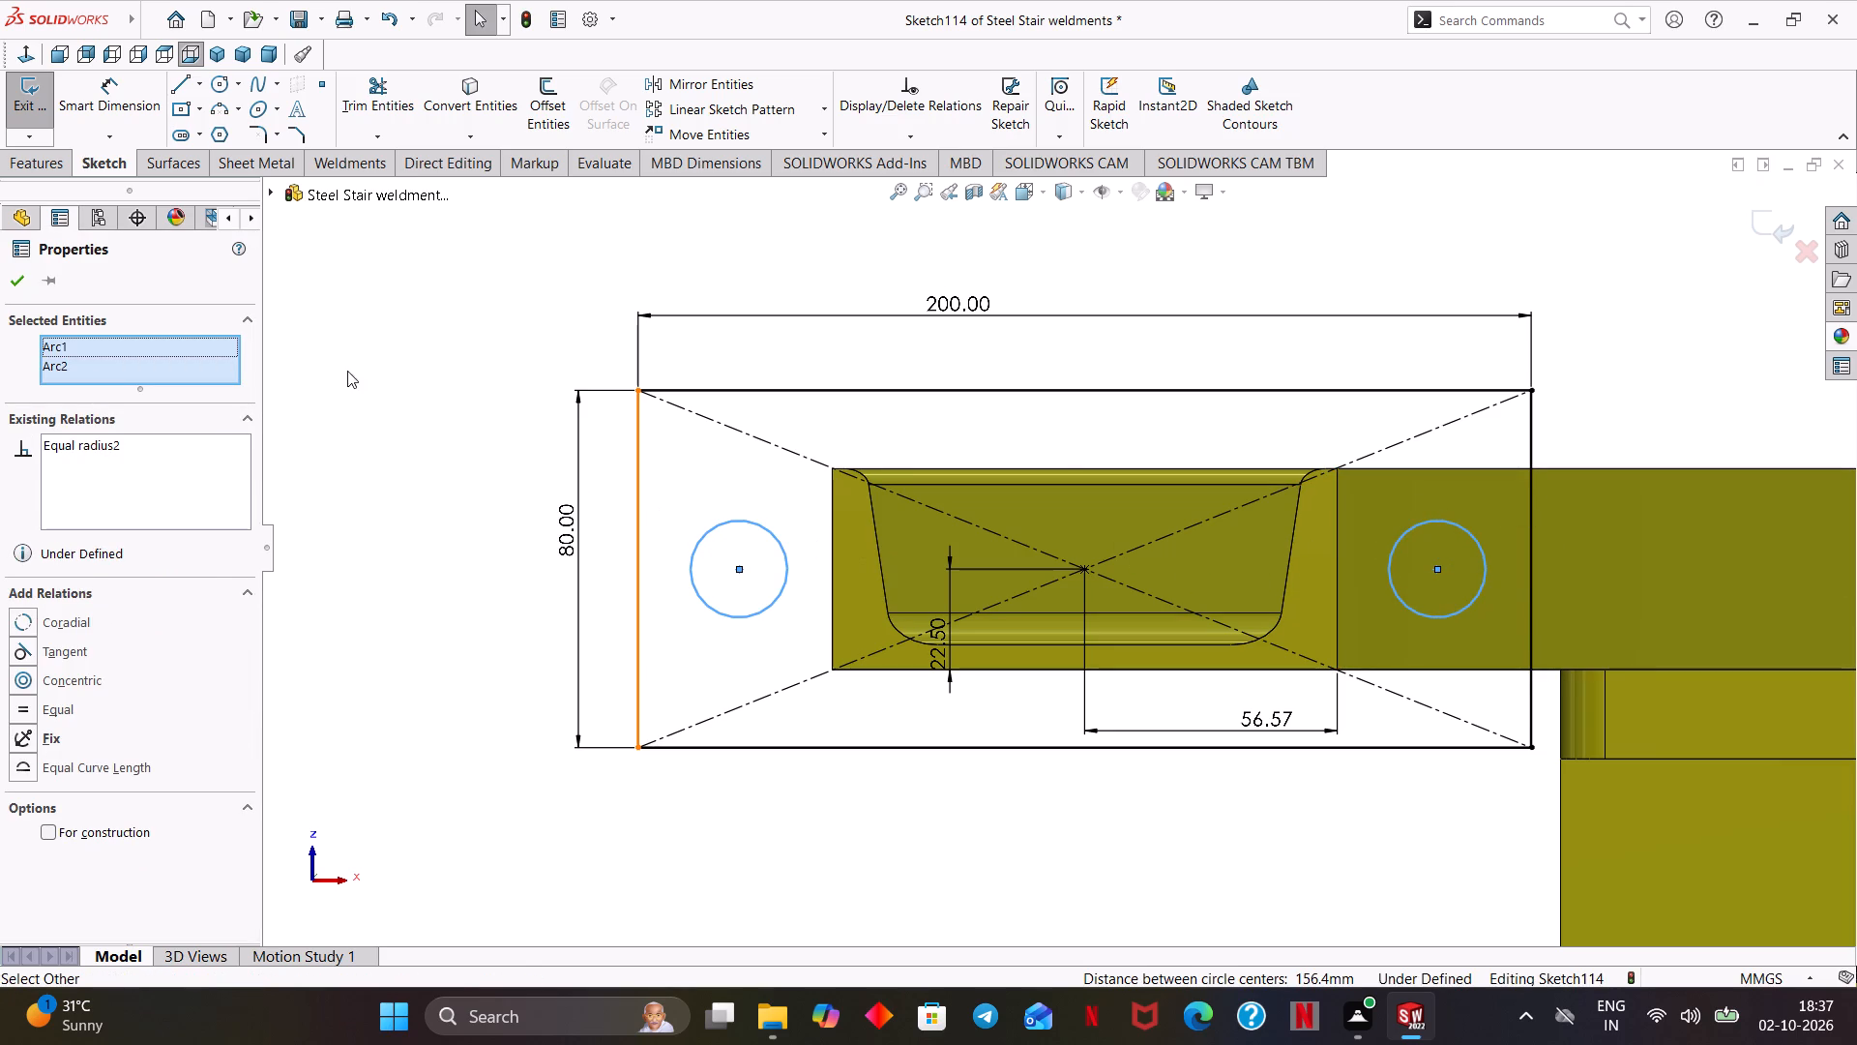
Dimension each circle's center at 15 mm from the nearest short side of the rectangle.
click(111, 104)
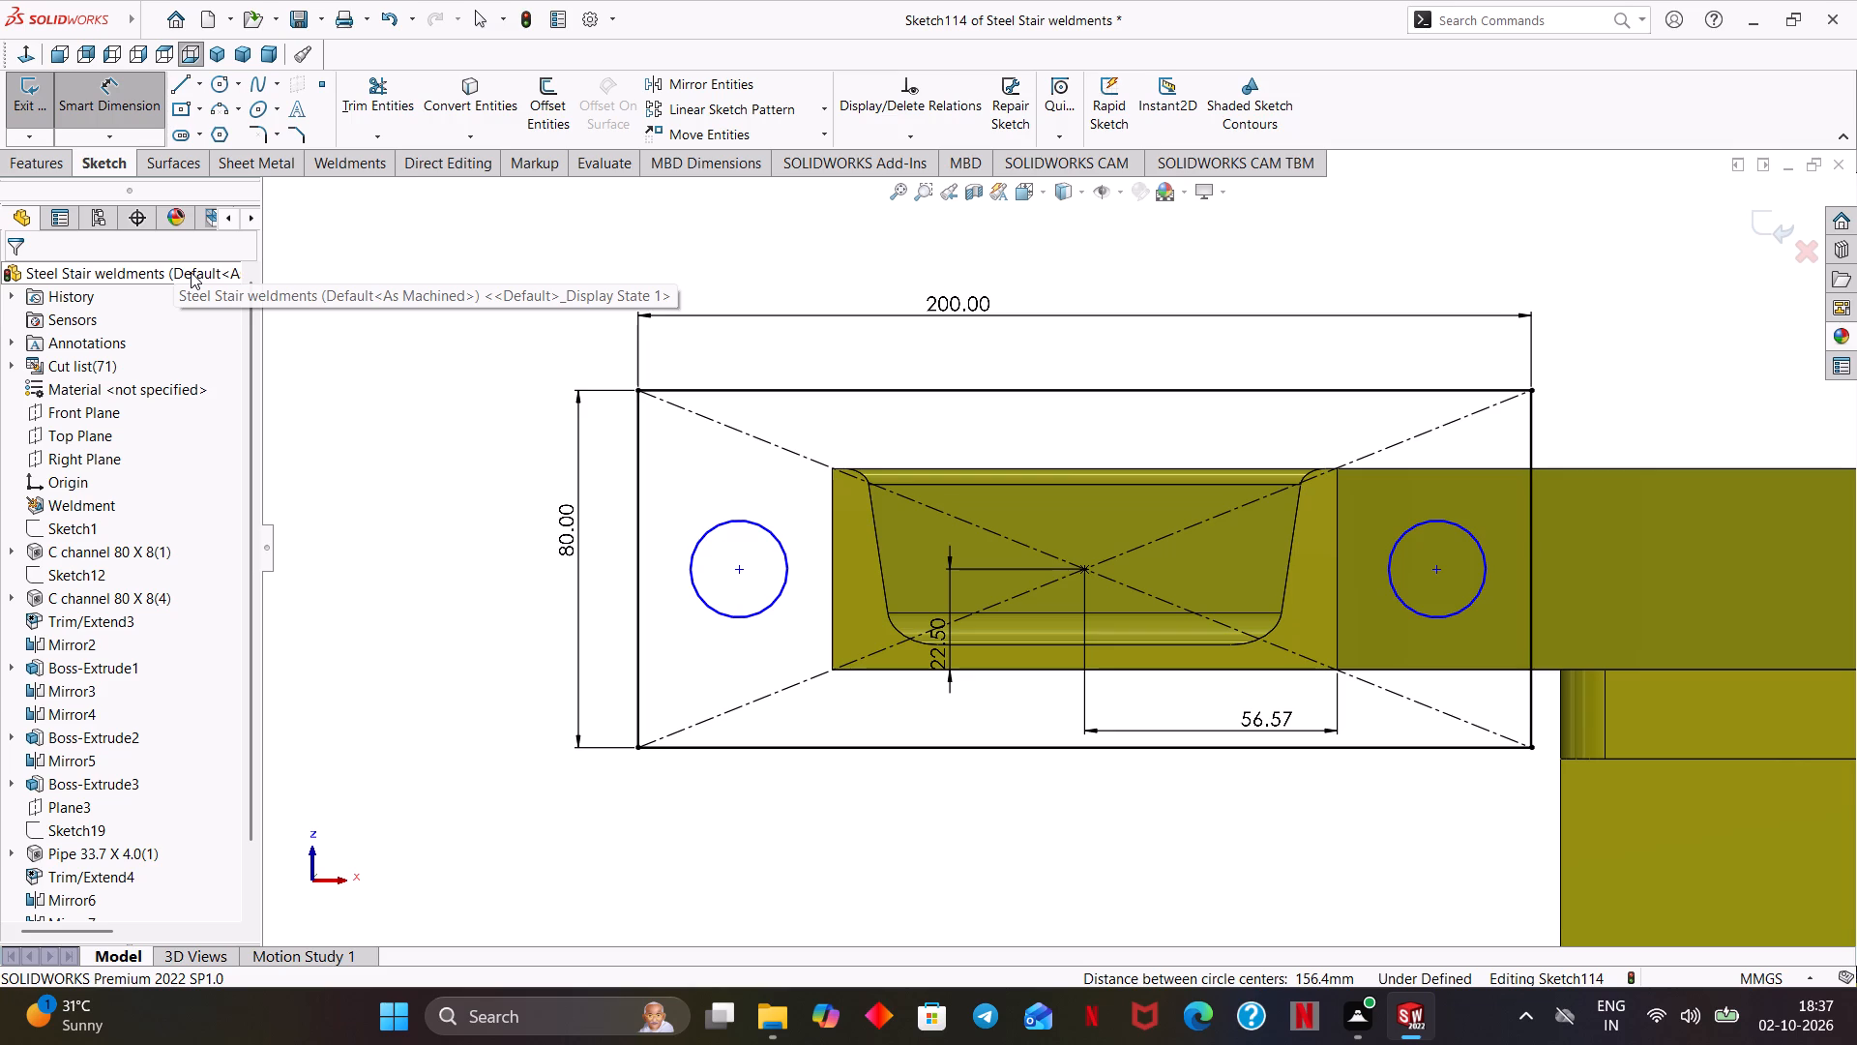
click(739, 570)
click(640, 588)
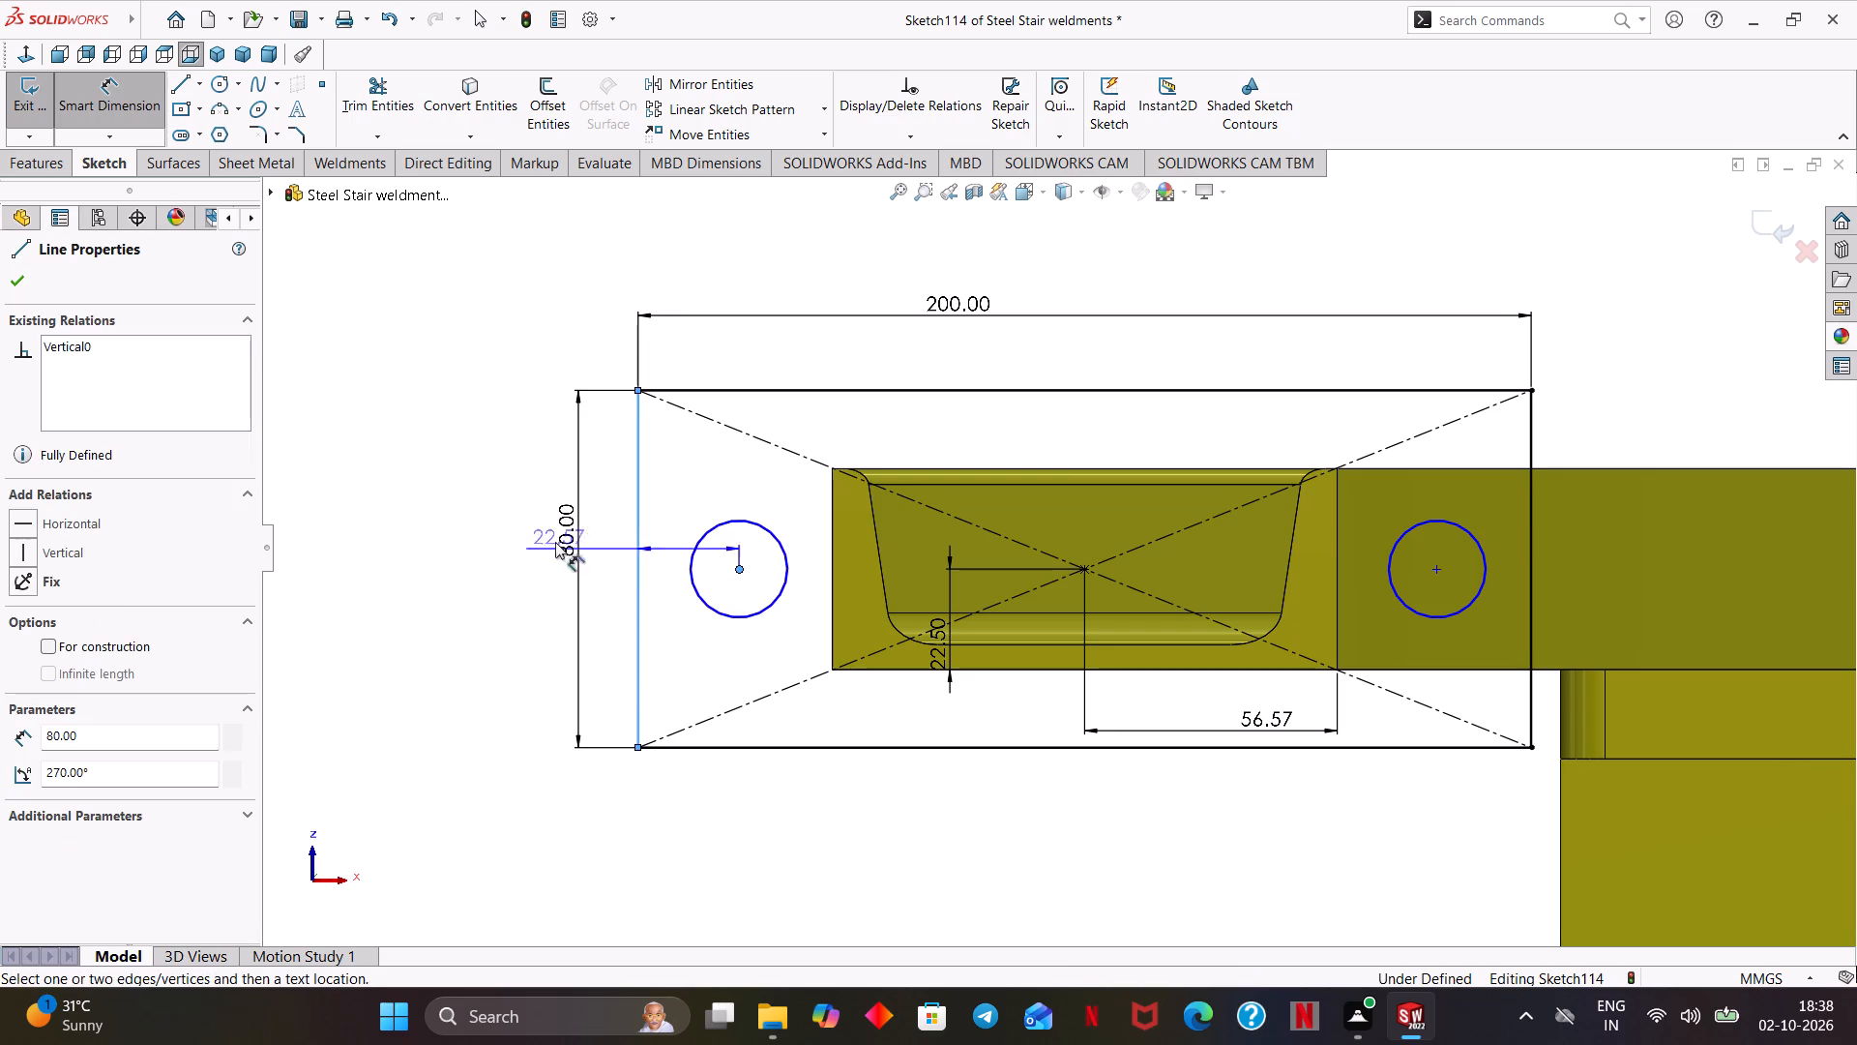
click(663, 254)
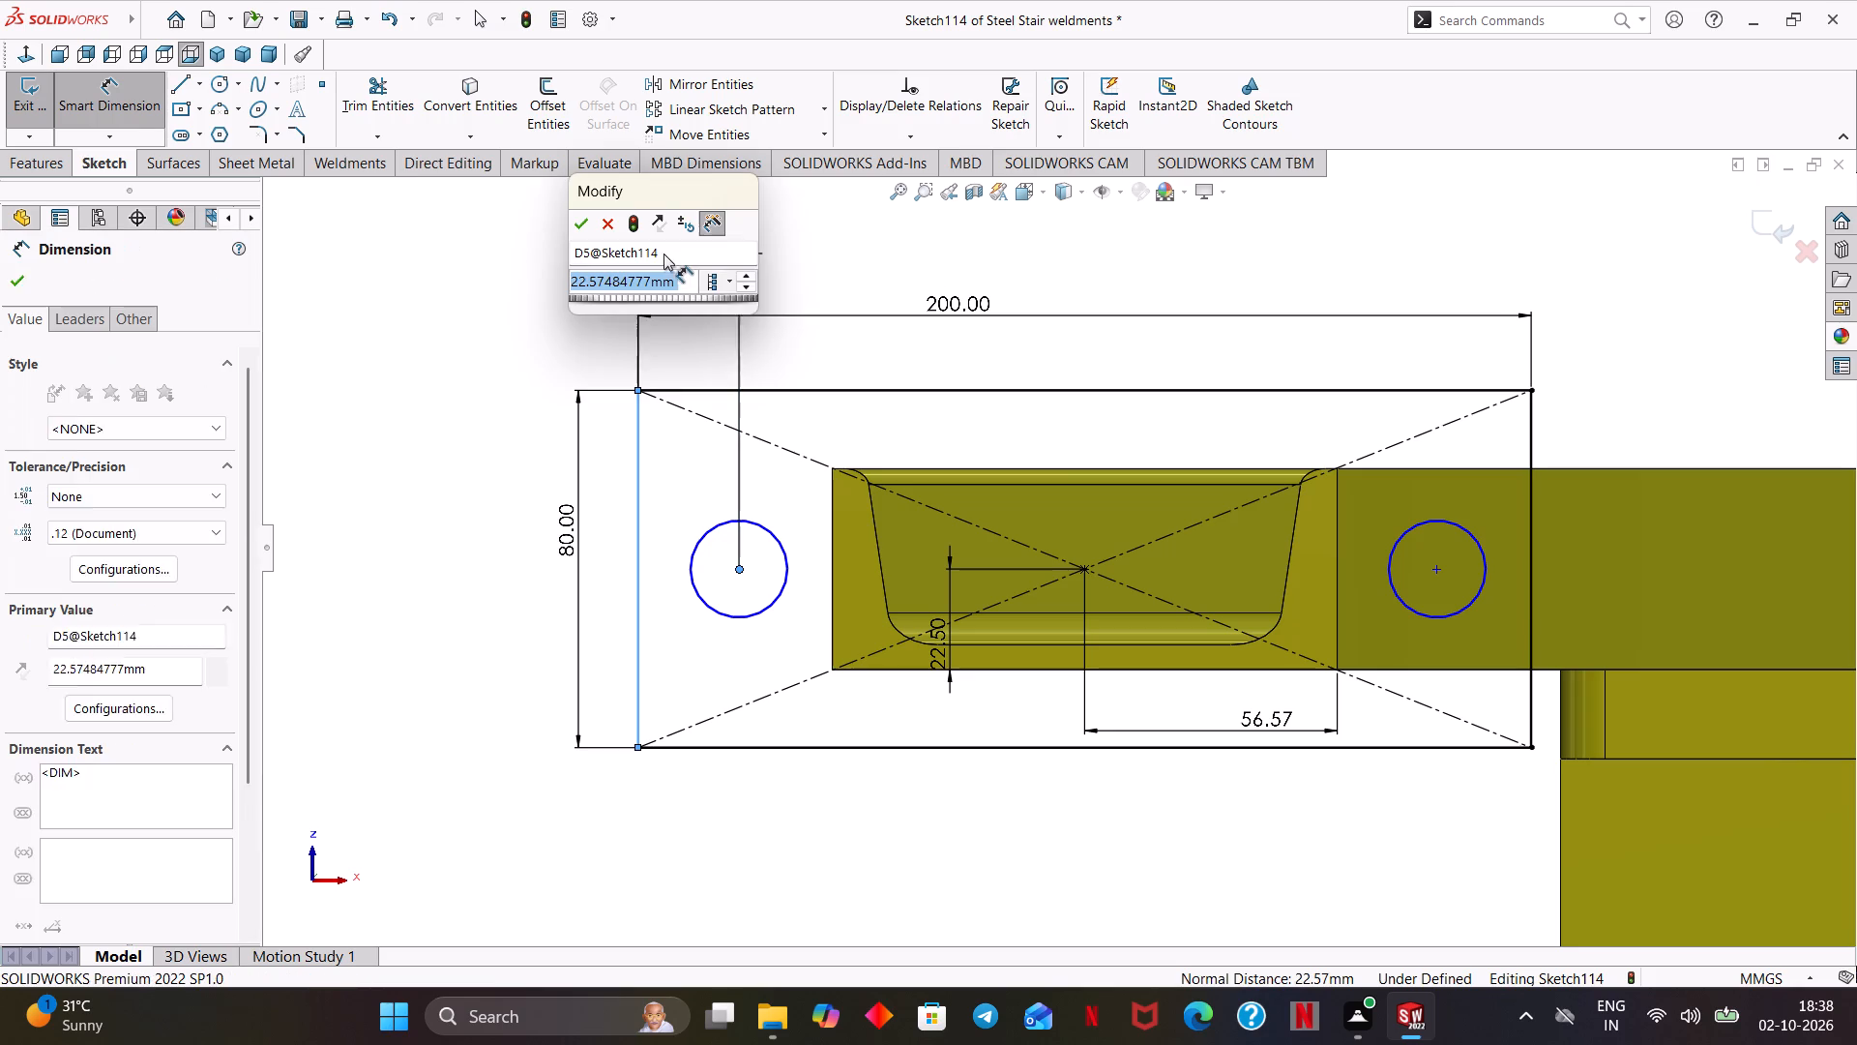
text(15)
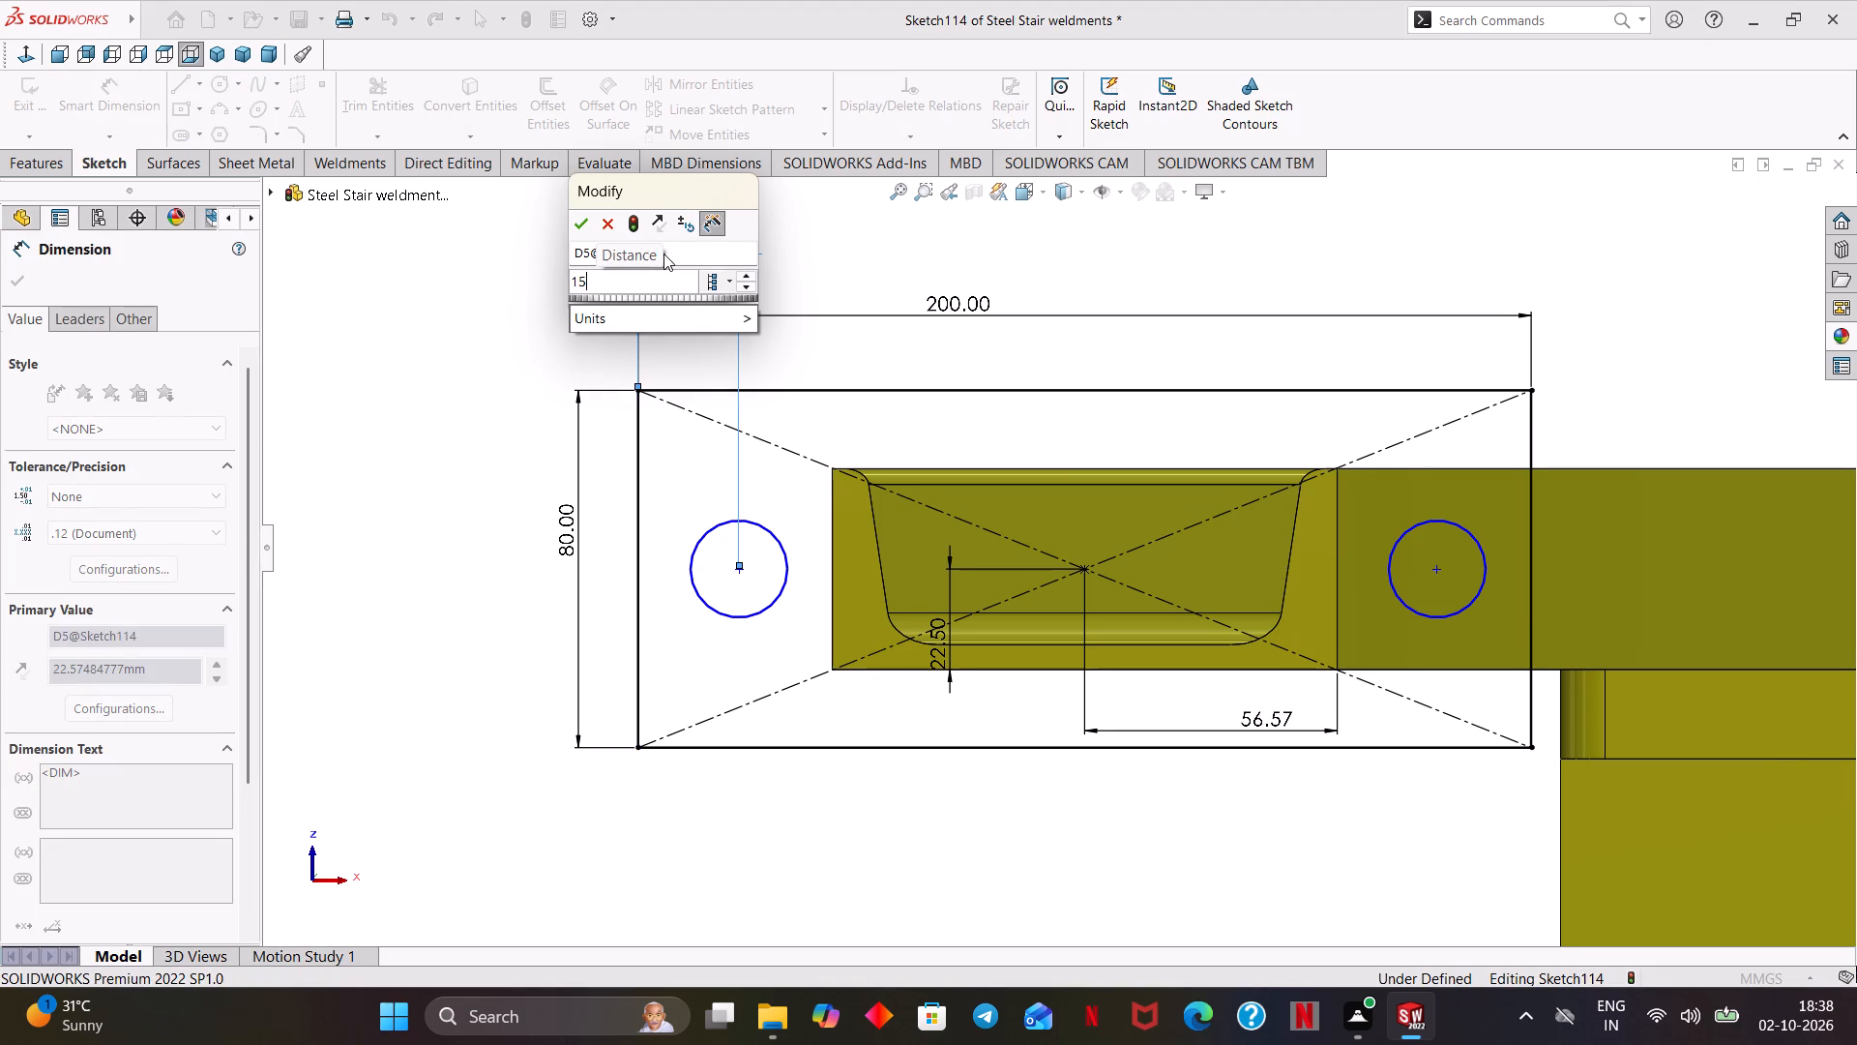
key(Return)
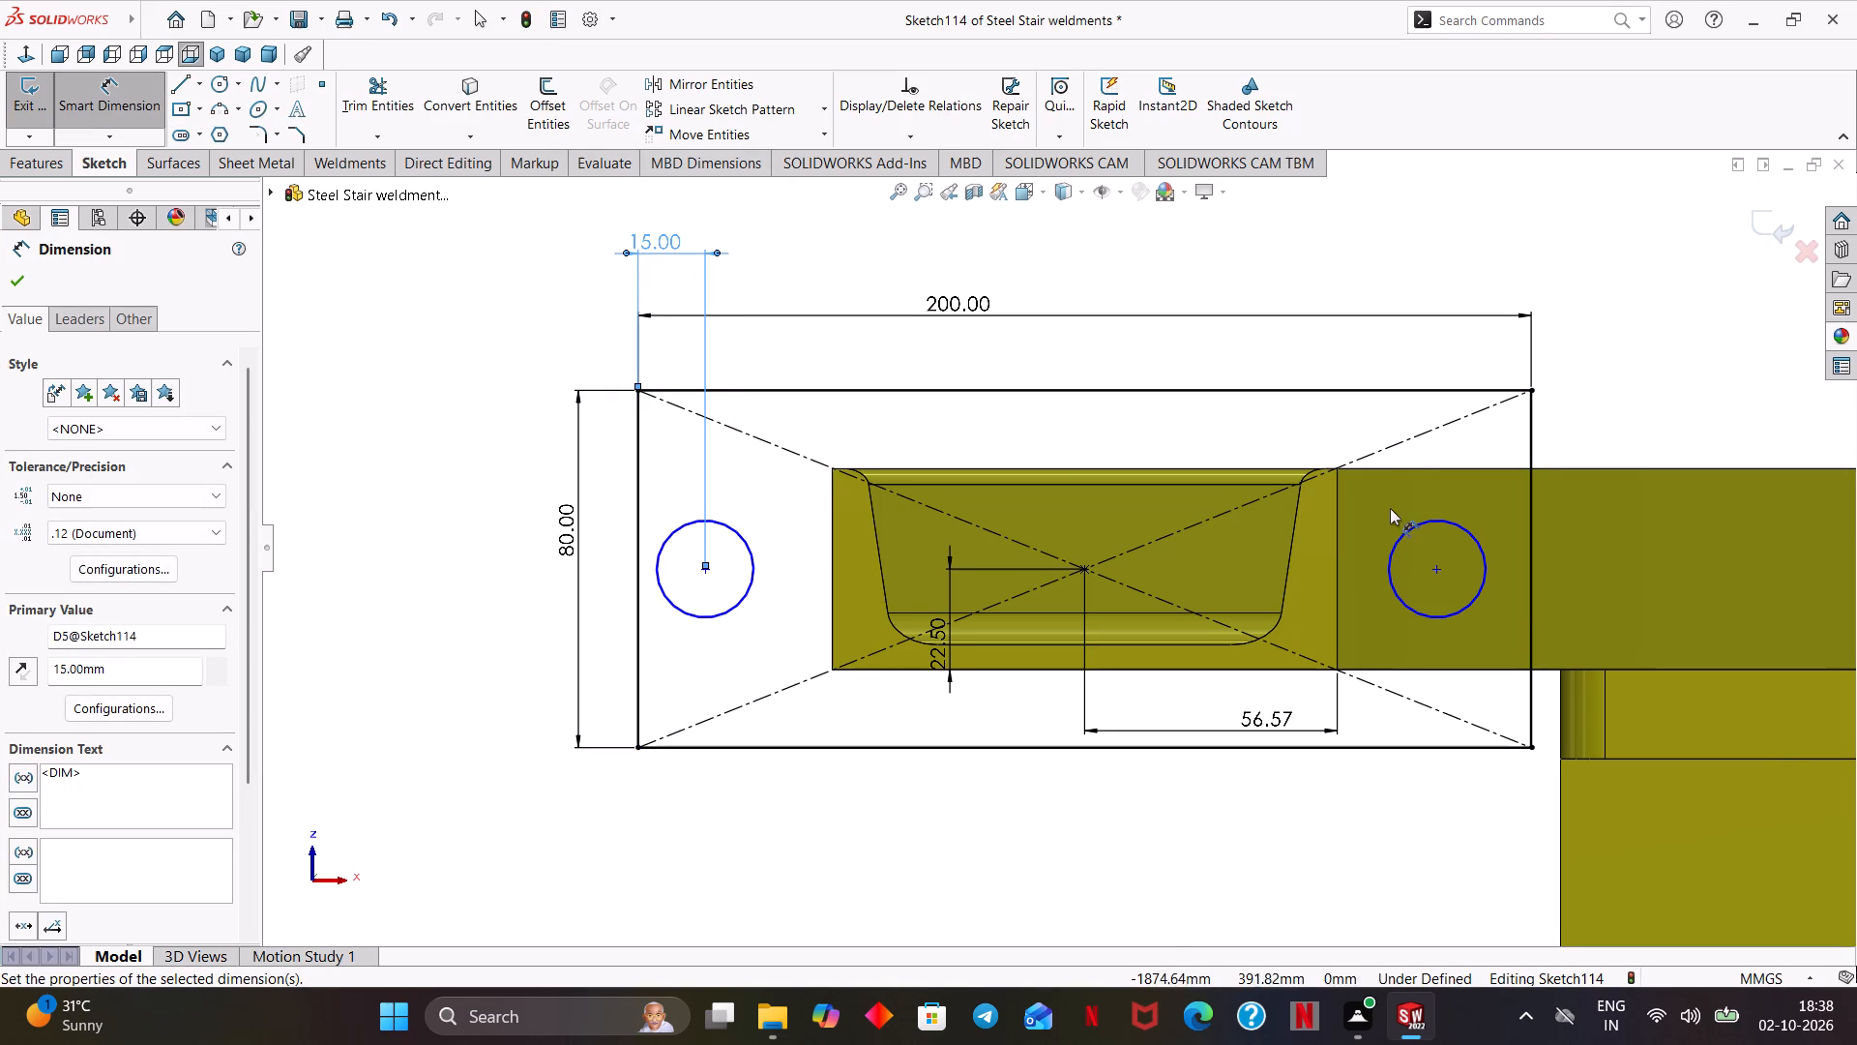
click(1440, 570)
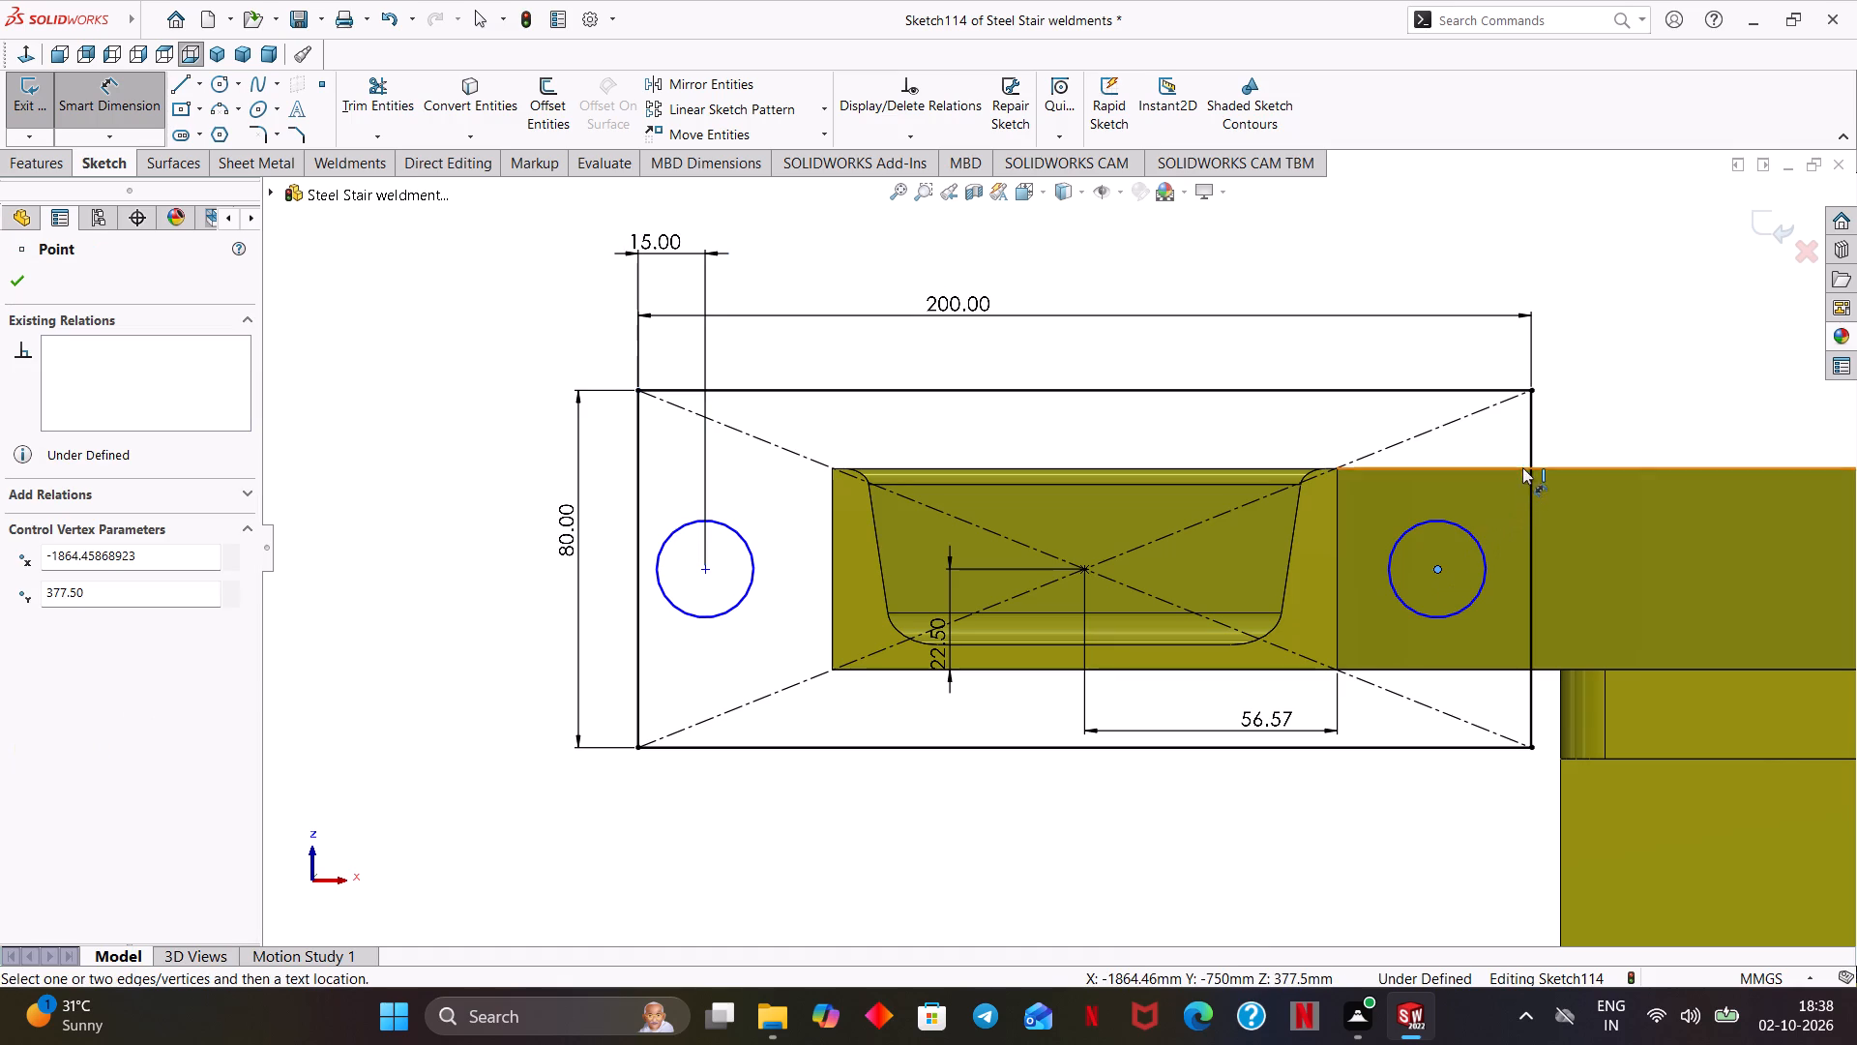
click(1531, 447)
click(1468, 277)
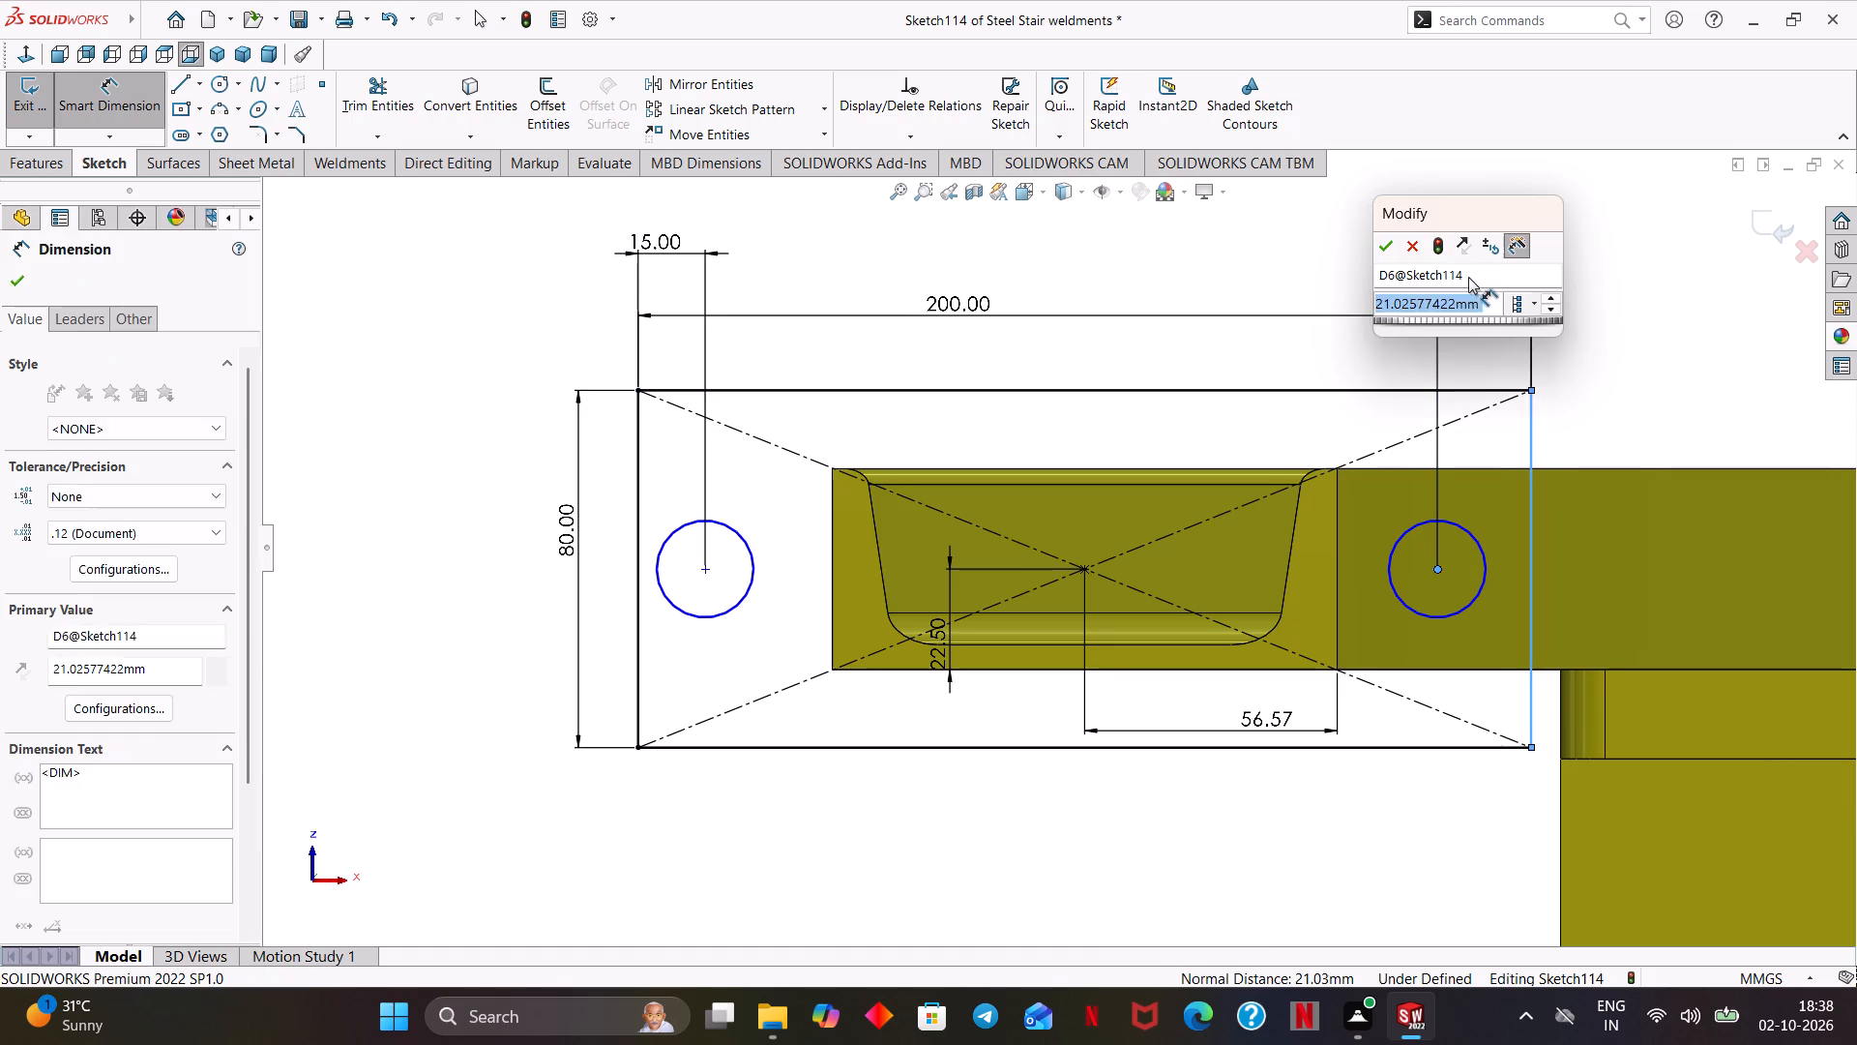
text(15)
key(Return)
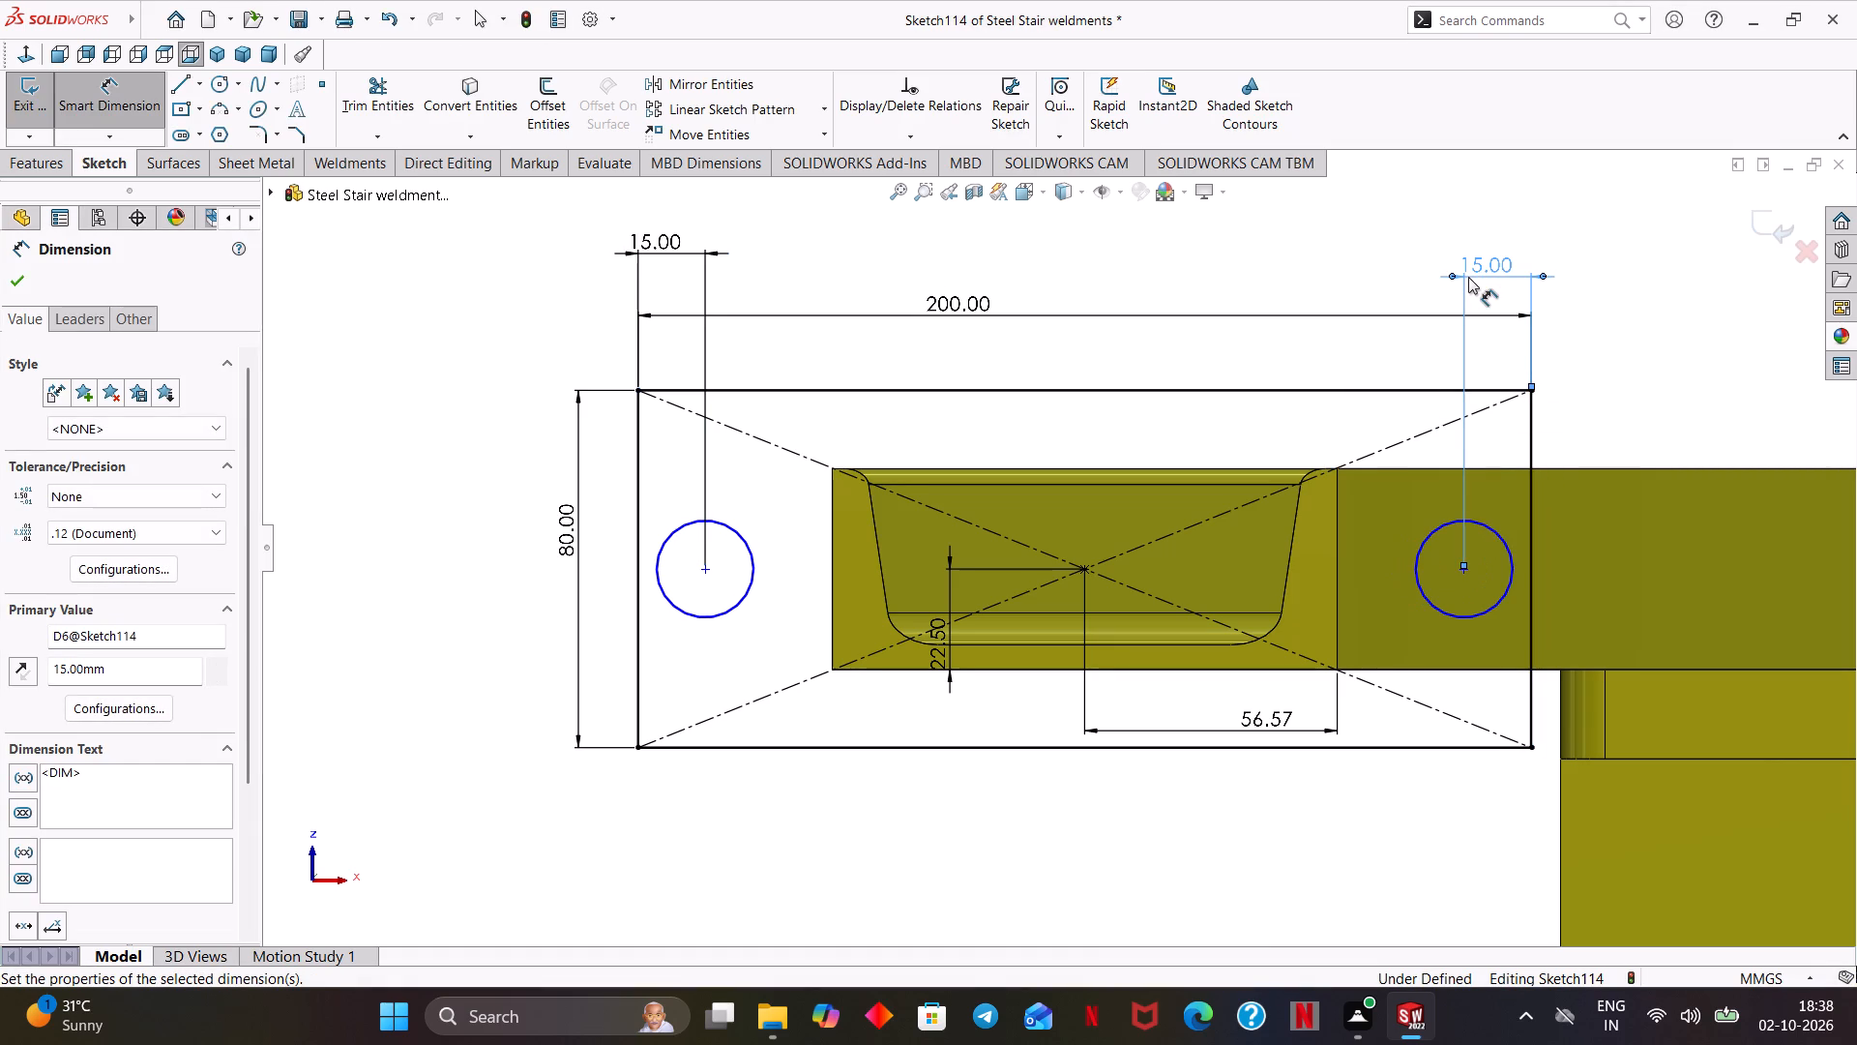
Dimension the circle at the outer end of the rectangle to a 15 mm diameter.
click(753, 555)
click(435, 421)
text(15)
key(Return)
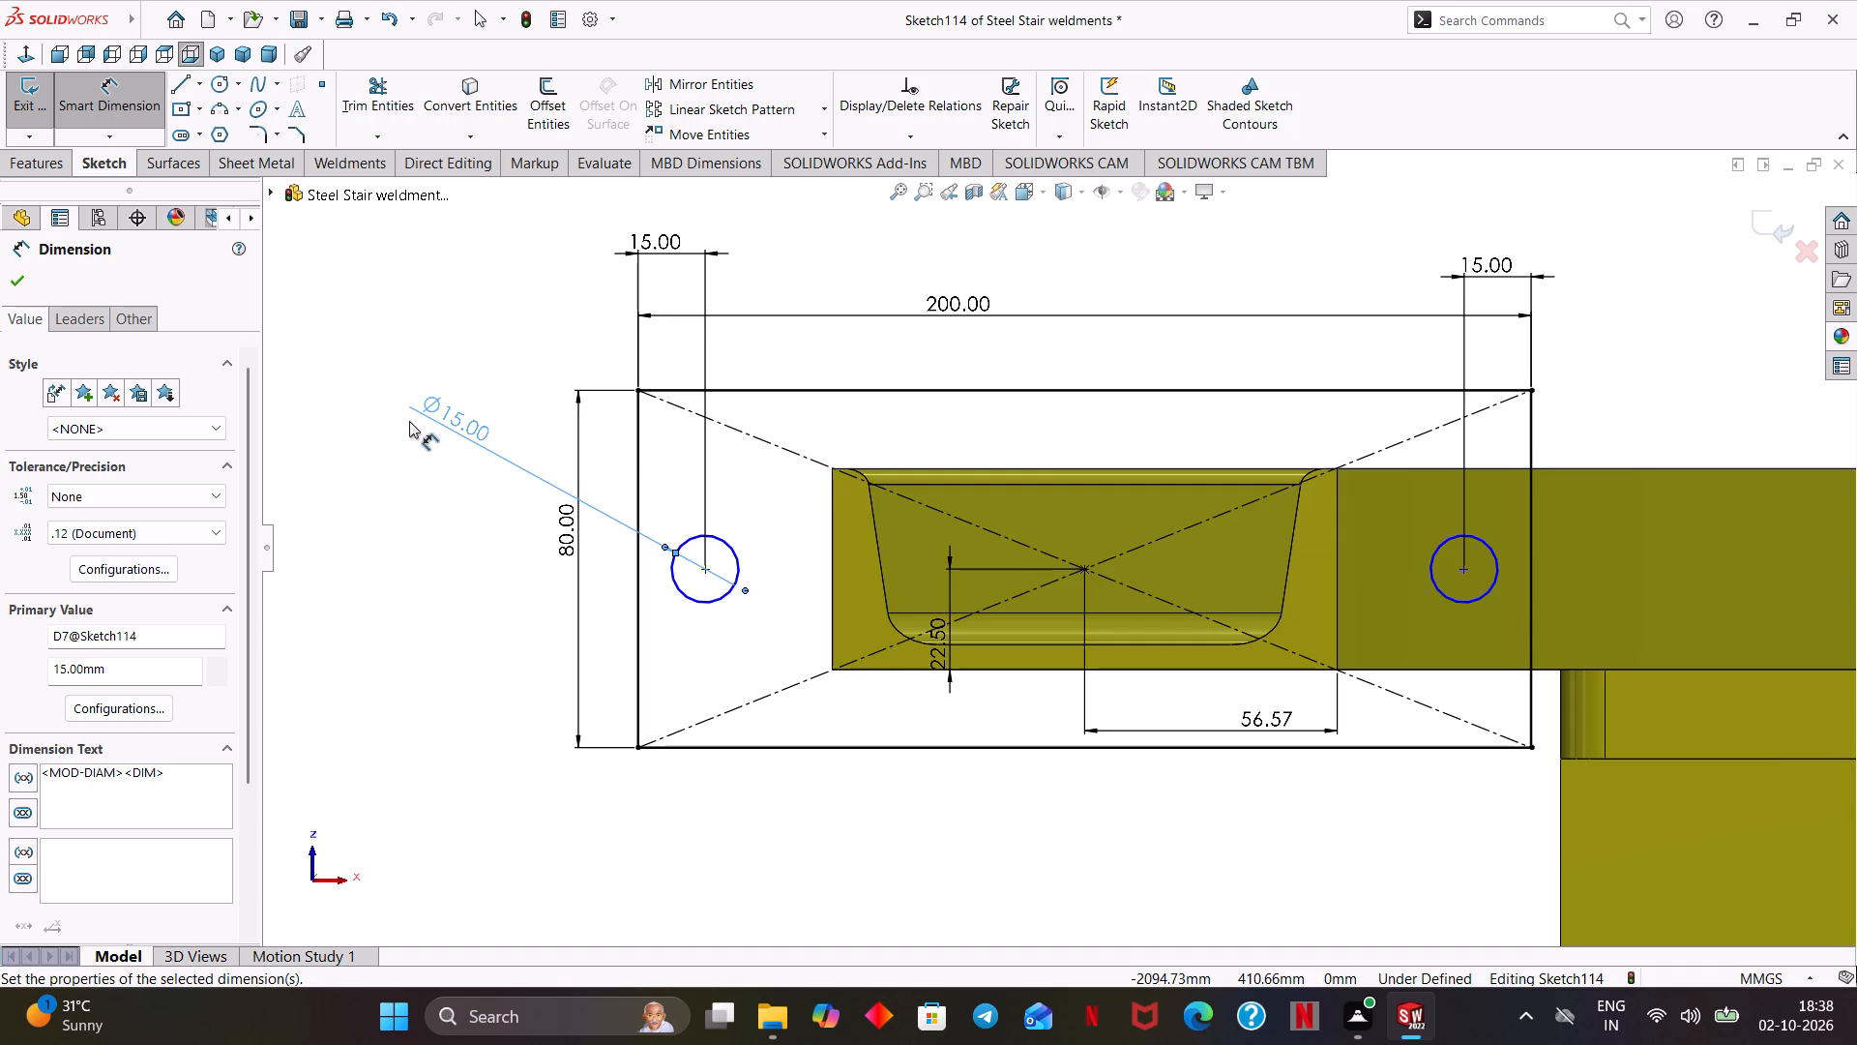
key(Escape)
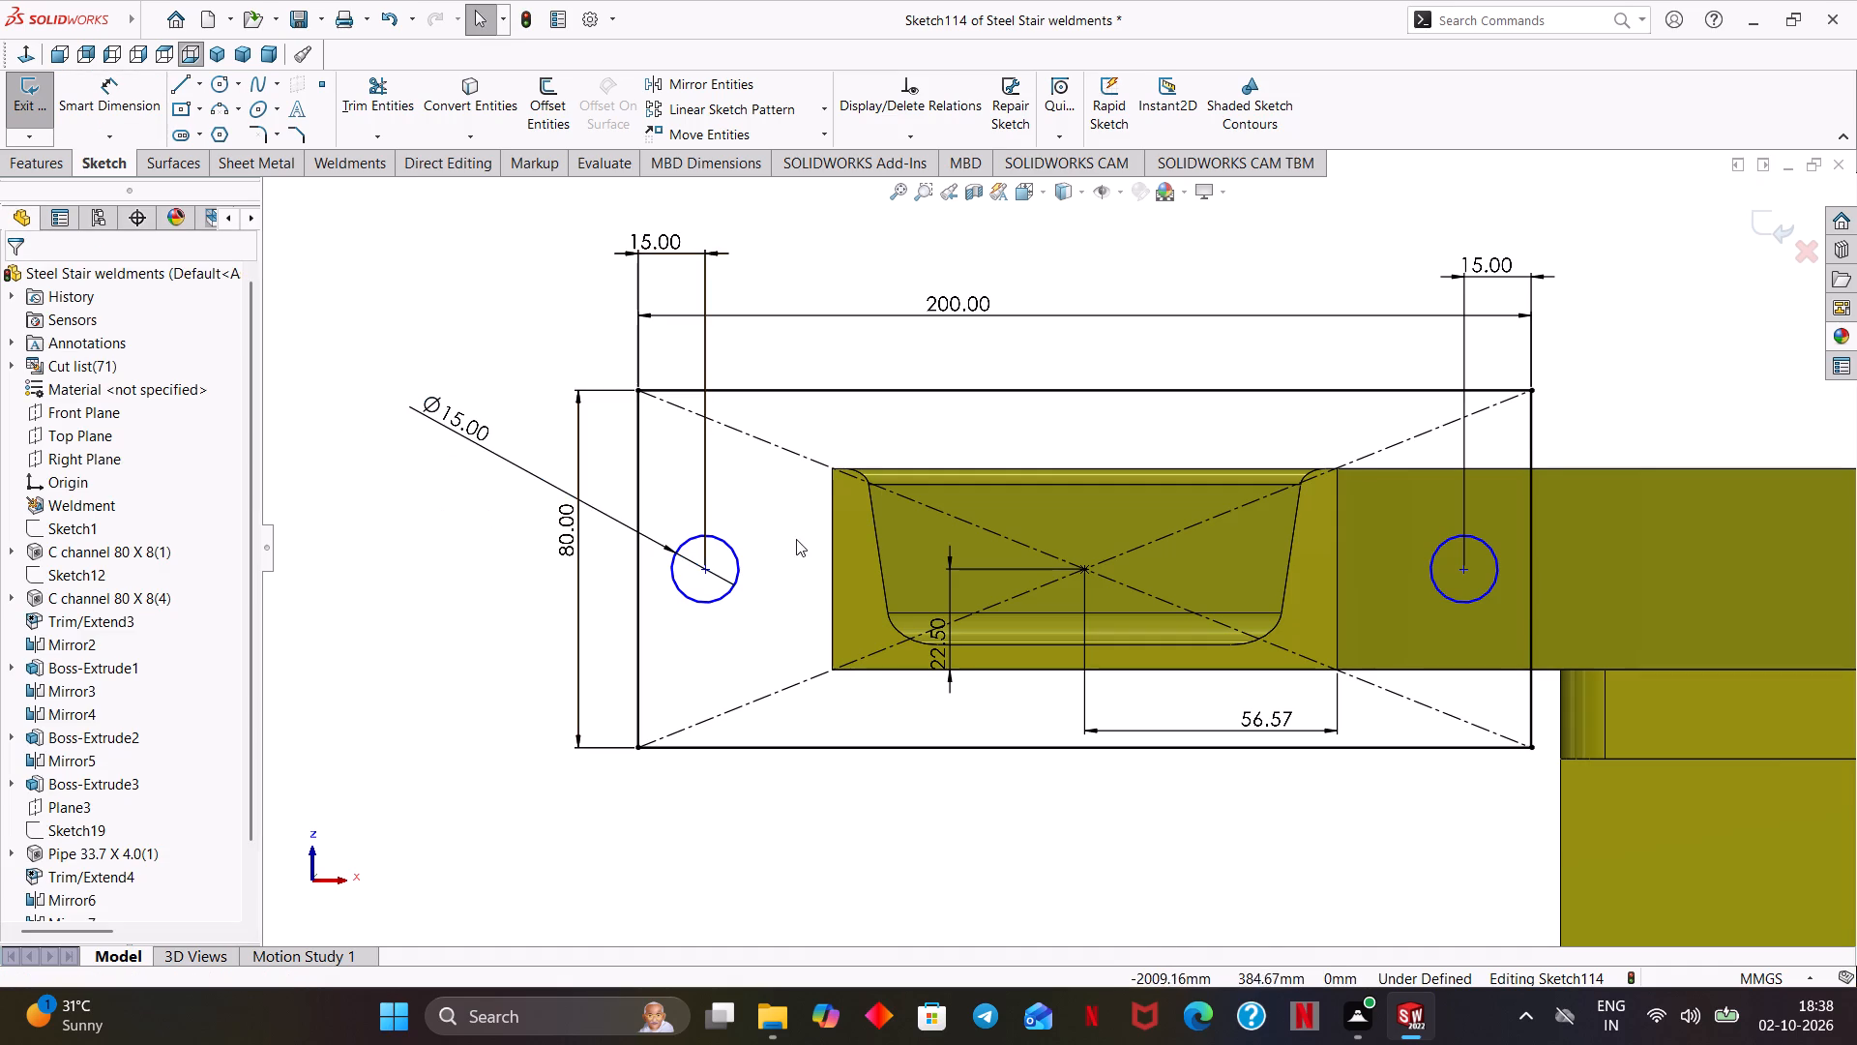
Add a horizontal relation between the rectangle's center point and both circle centers.
shift+click(1084, 570)
shift+click(708, 573)
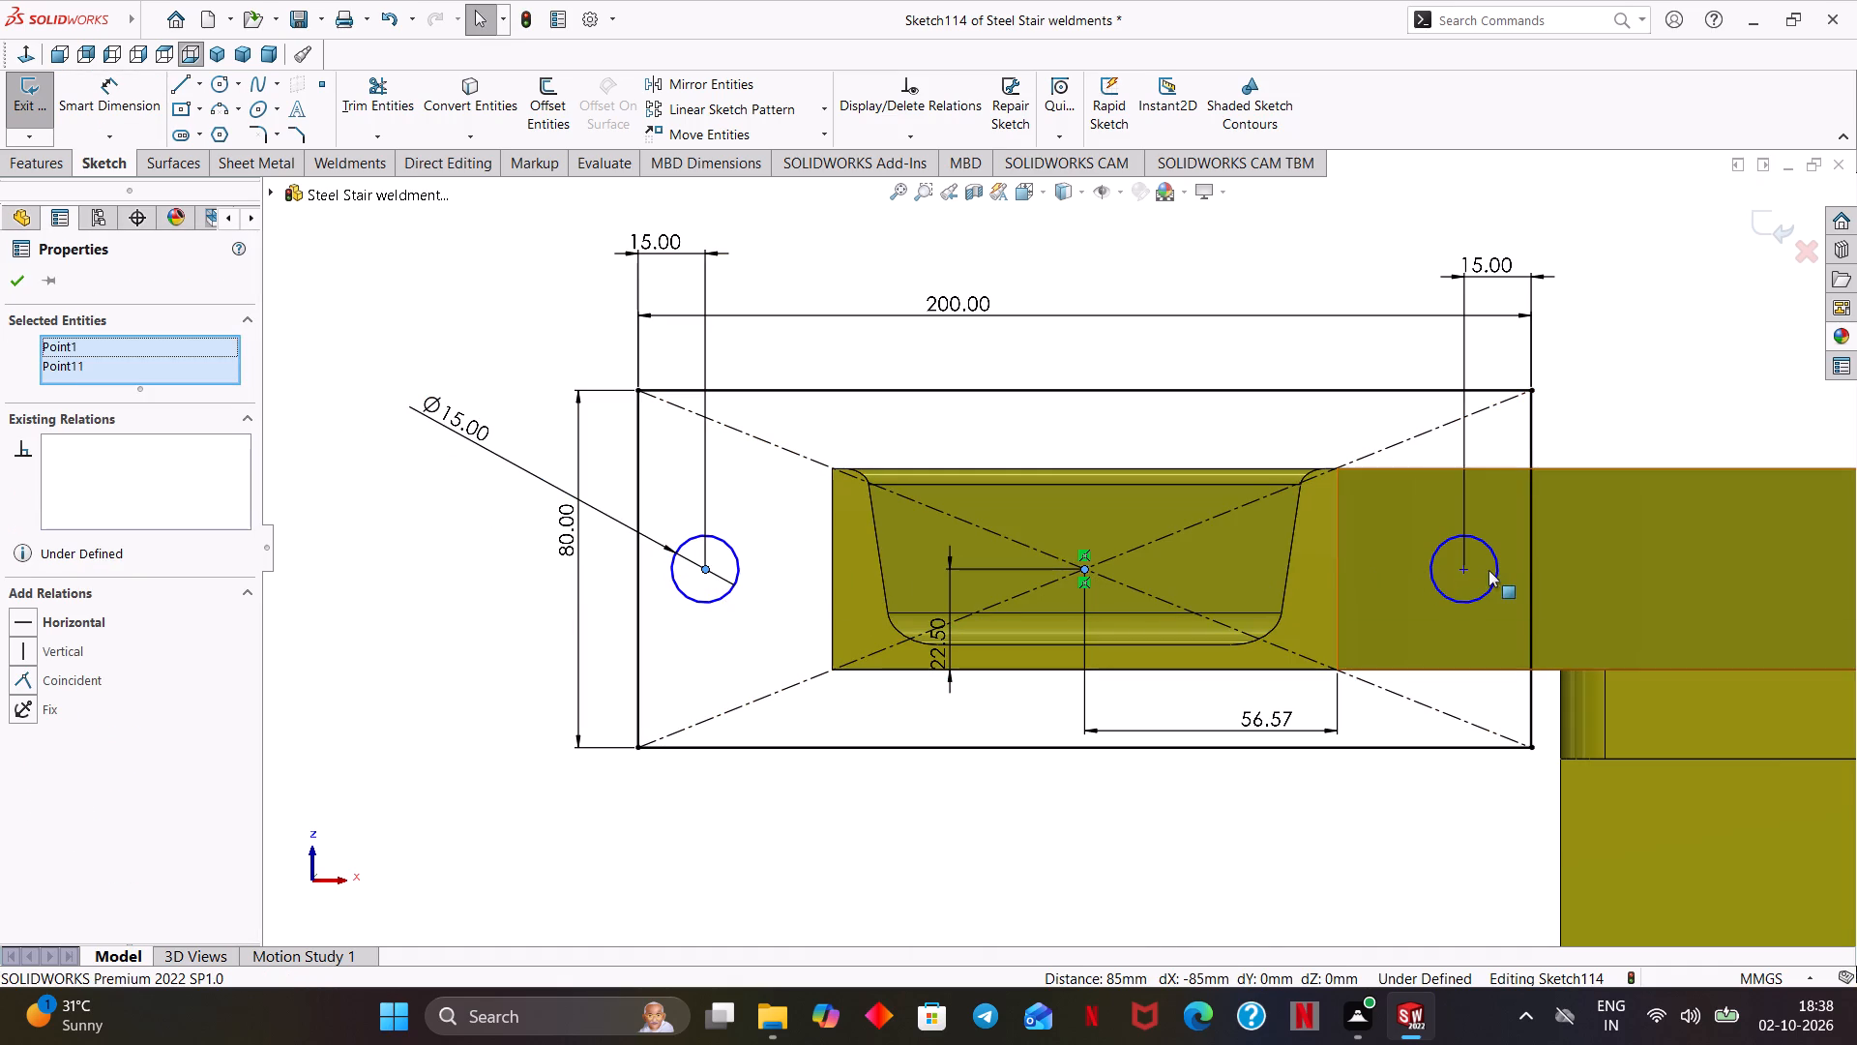
shift+click(1468, 574)
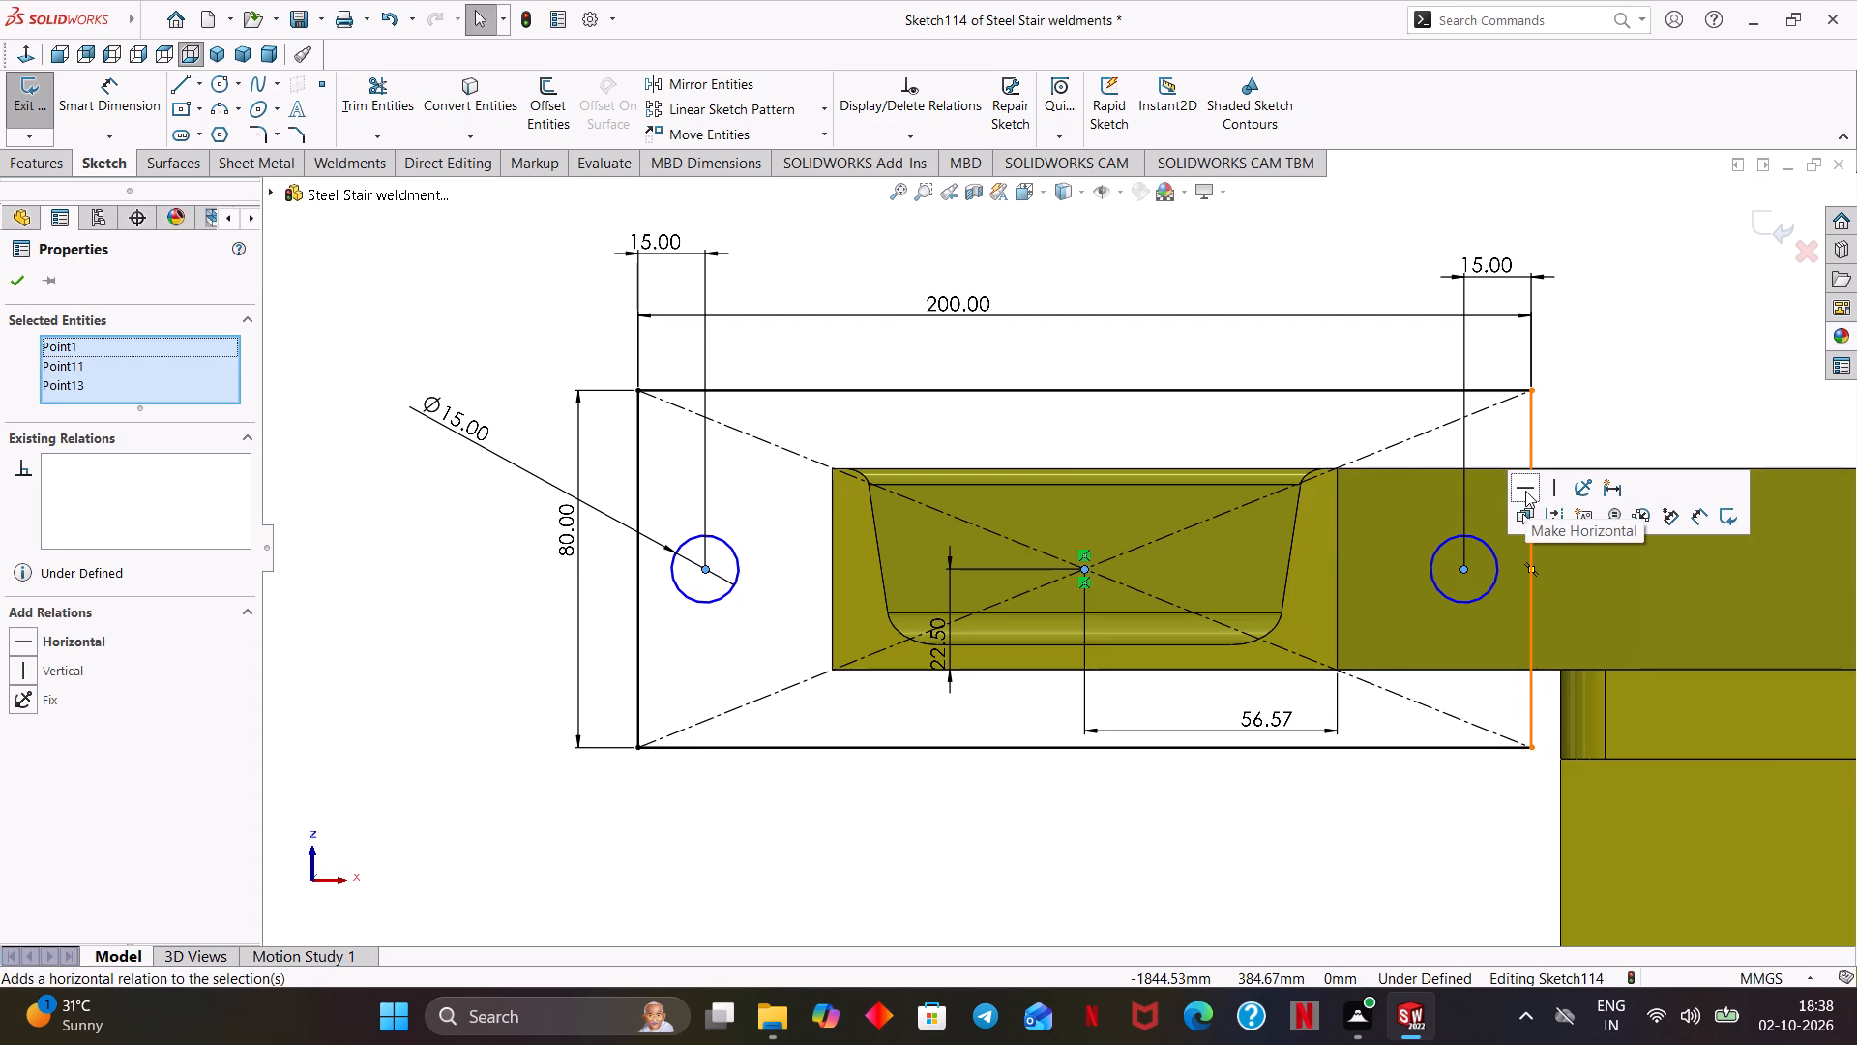
click(1525, 491)
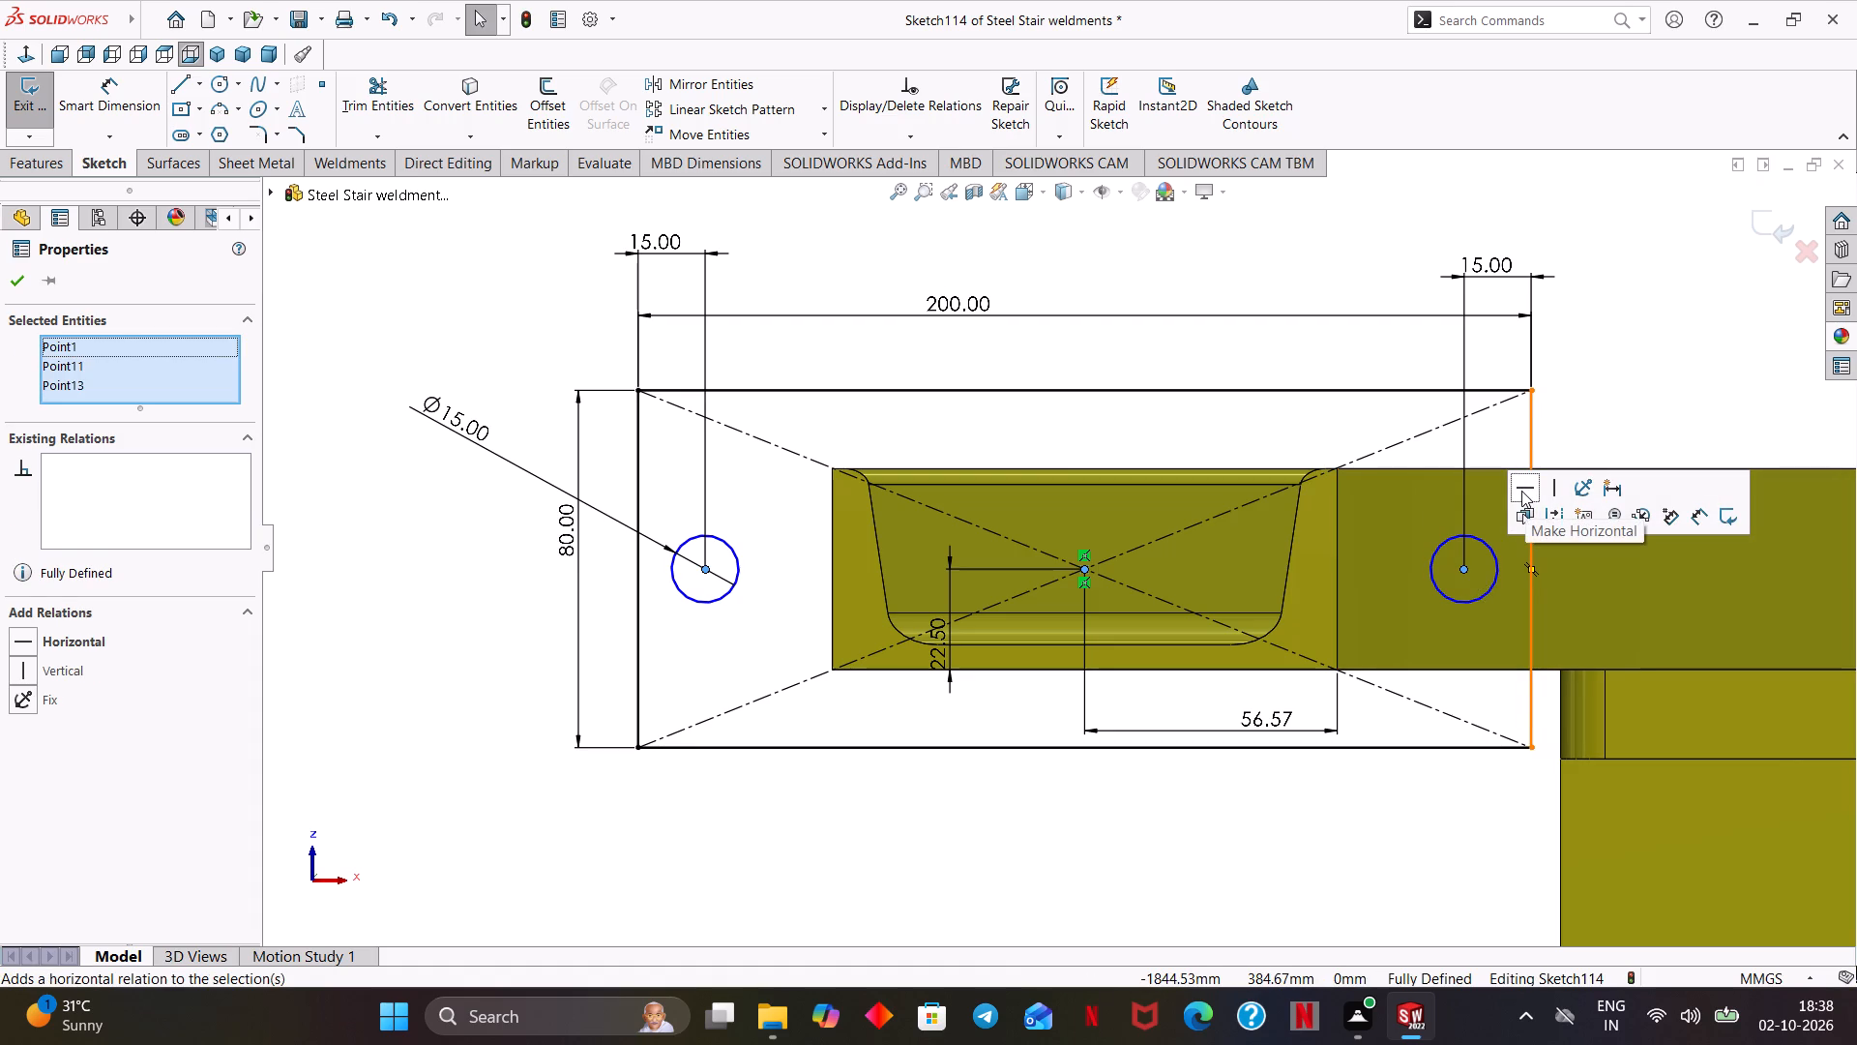
click(82, 627)
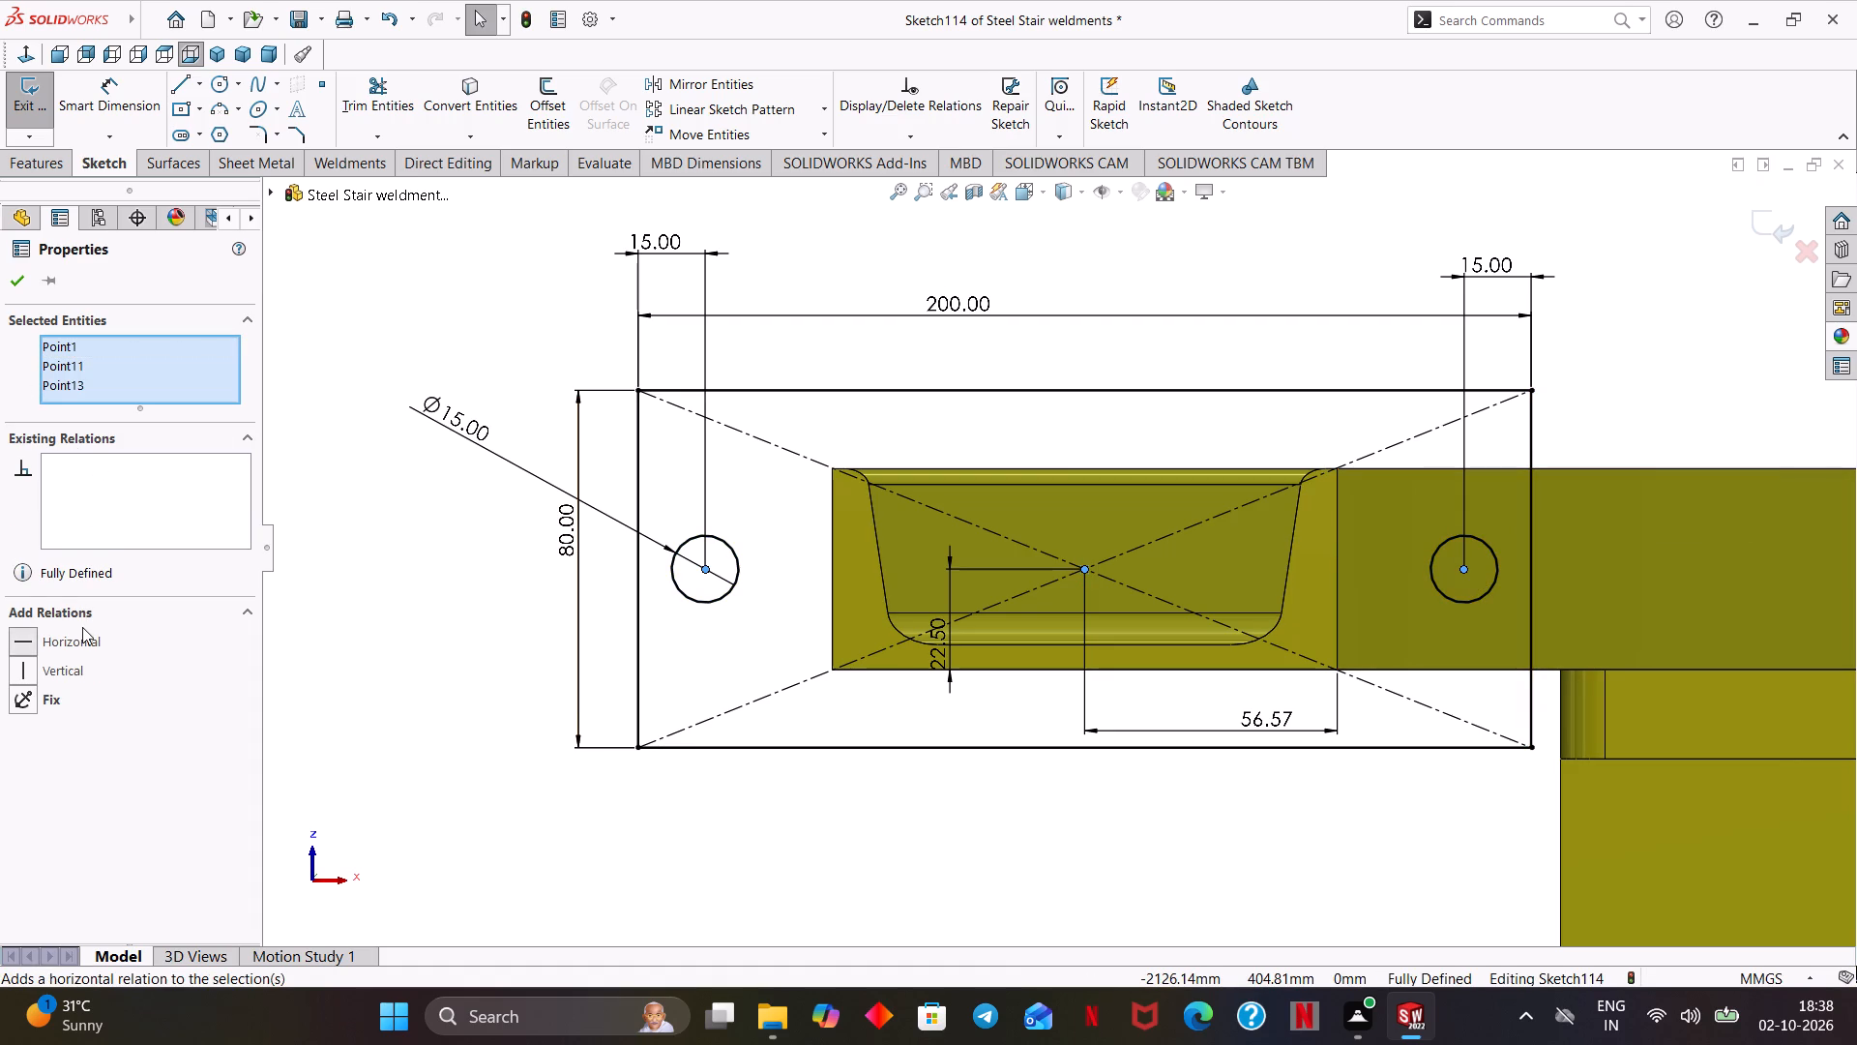
click(16, 277)
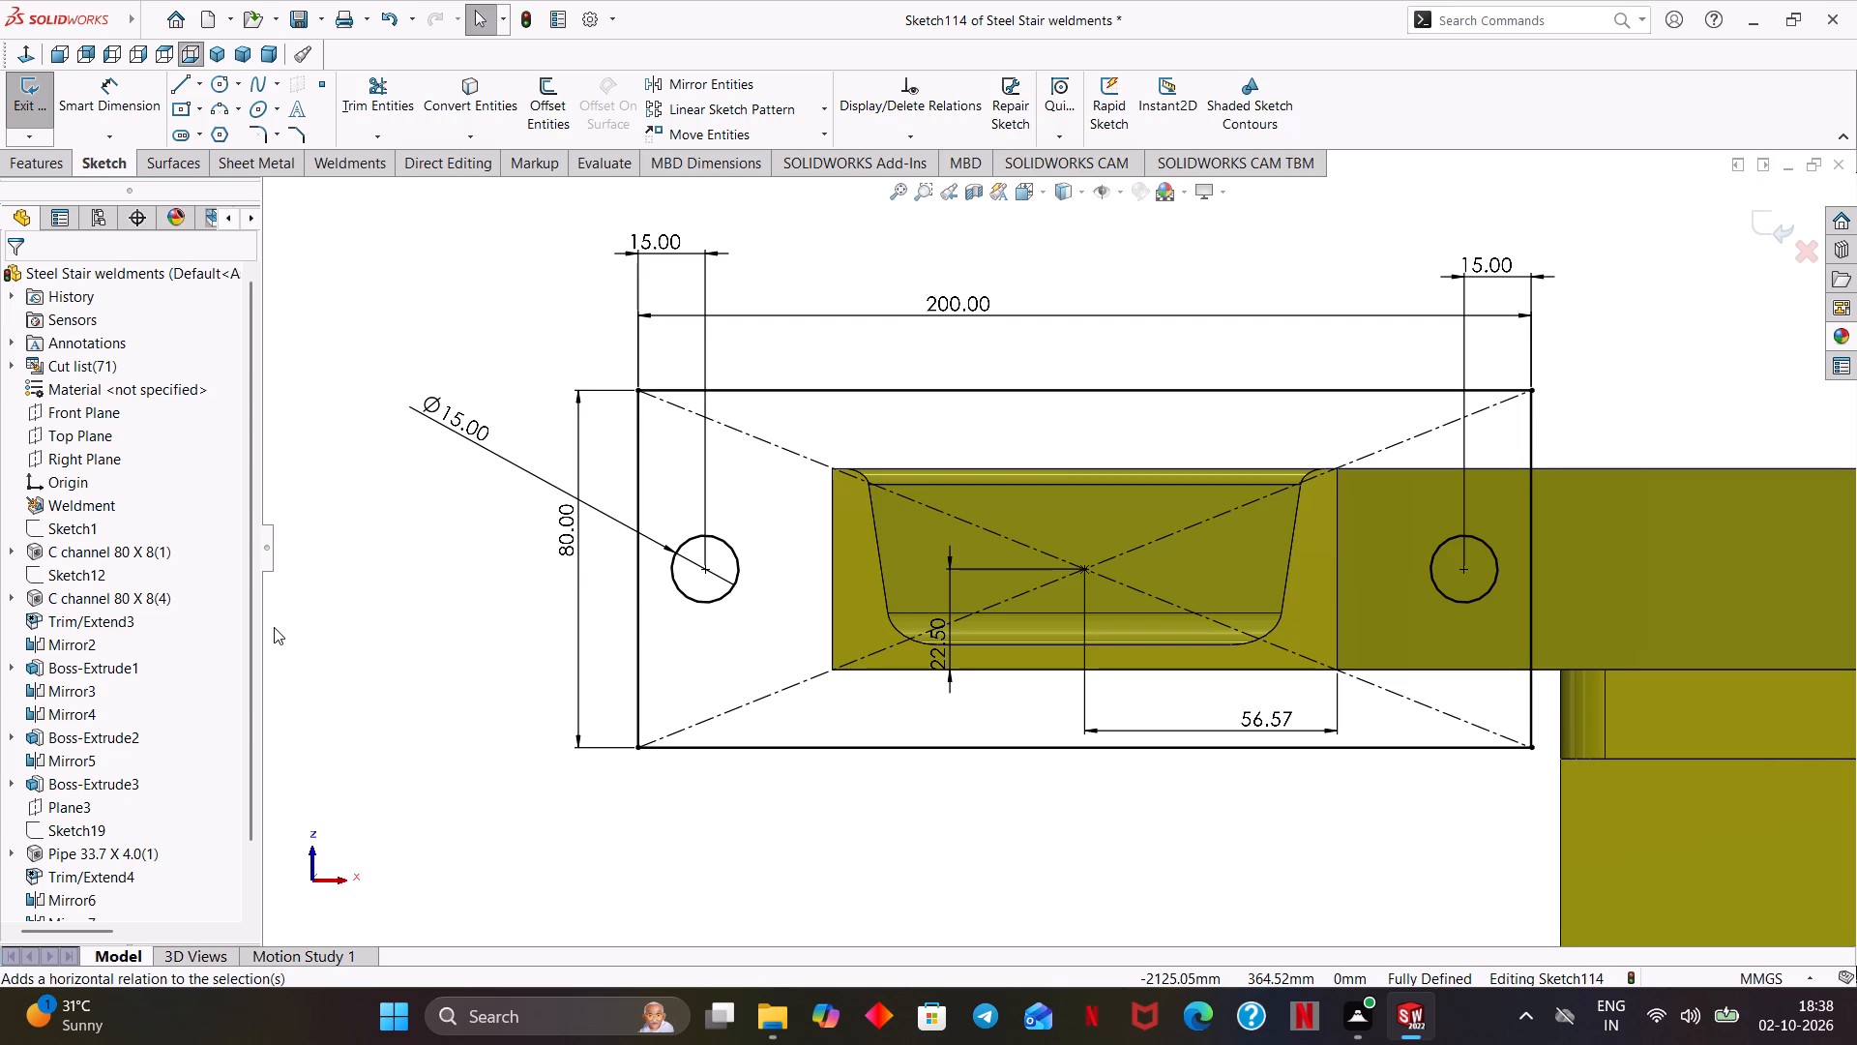
Sketch a center rectangle about 167 by 81 mm around the C-channel profile standing against the long channel's outer edge.
scroll(801, 597, up, 2)
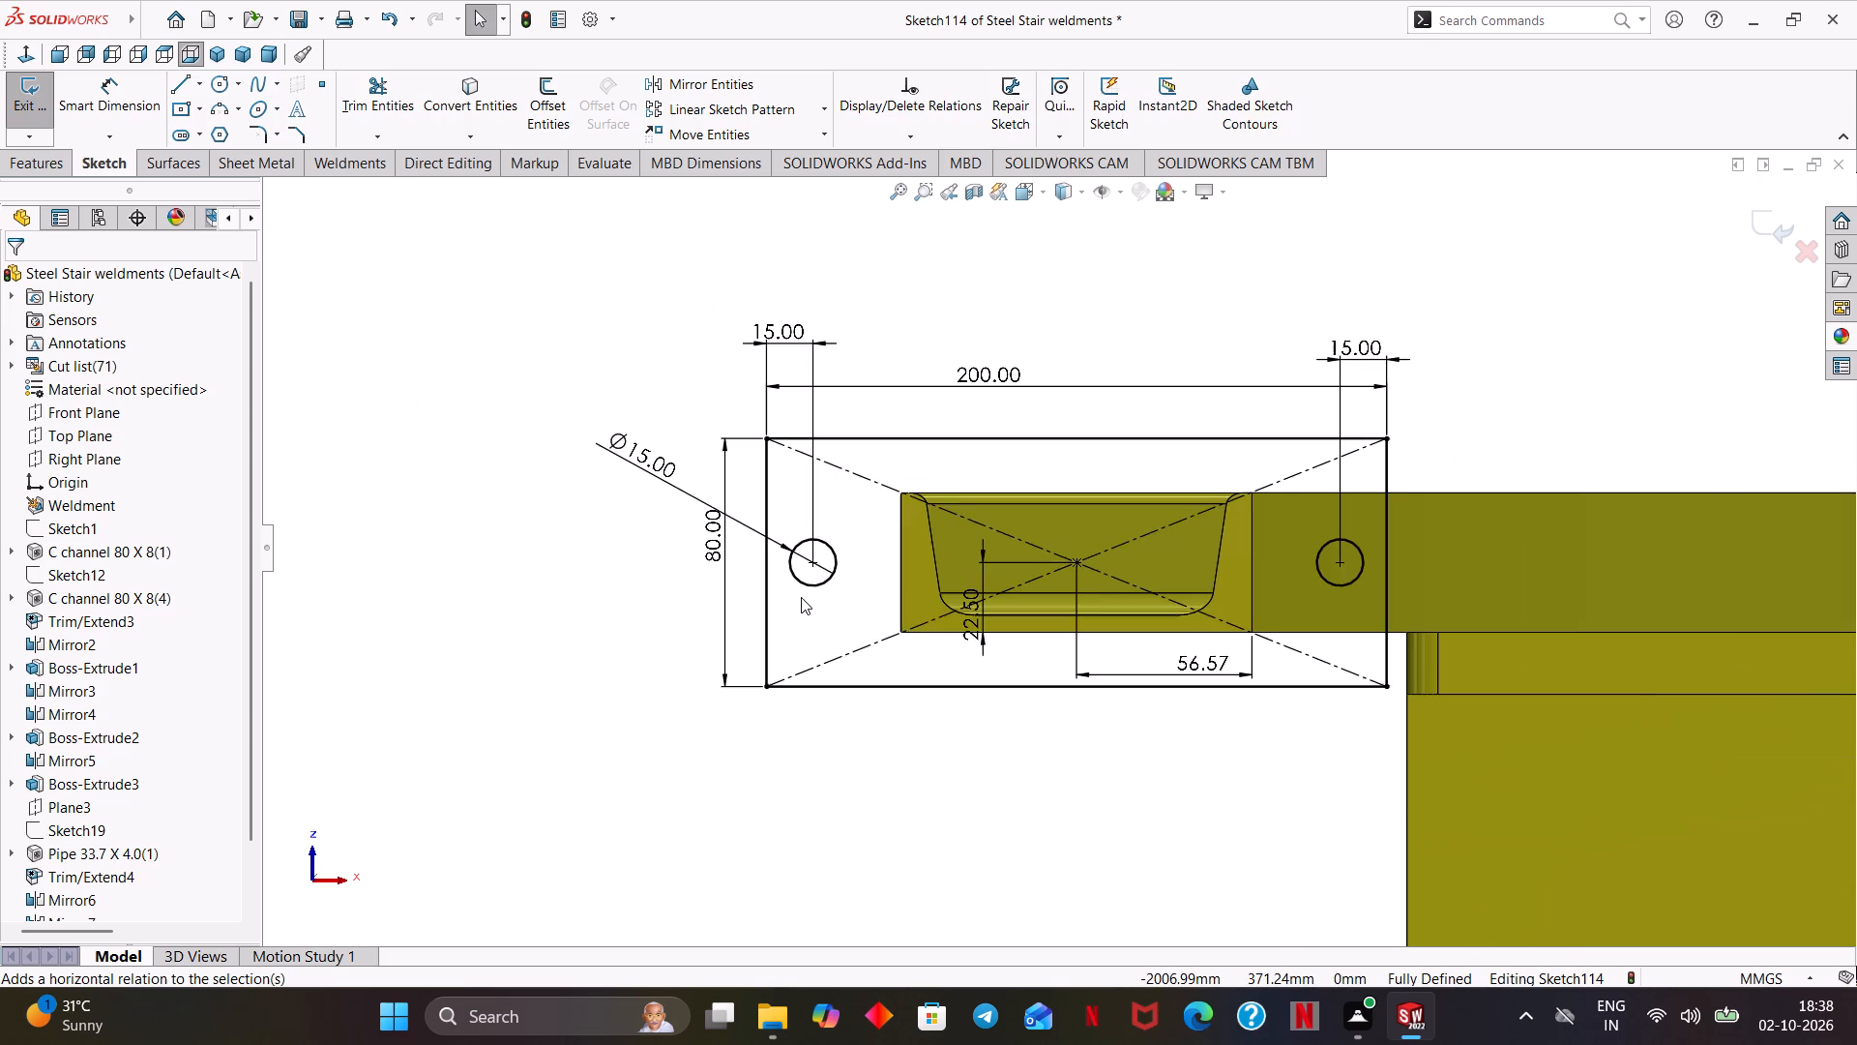
scroll(801, 597, up, 5)
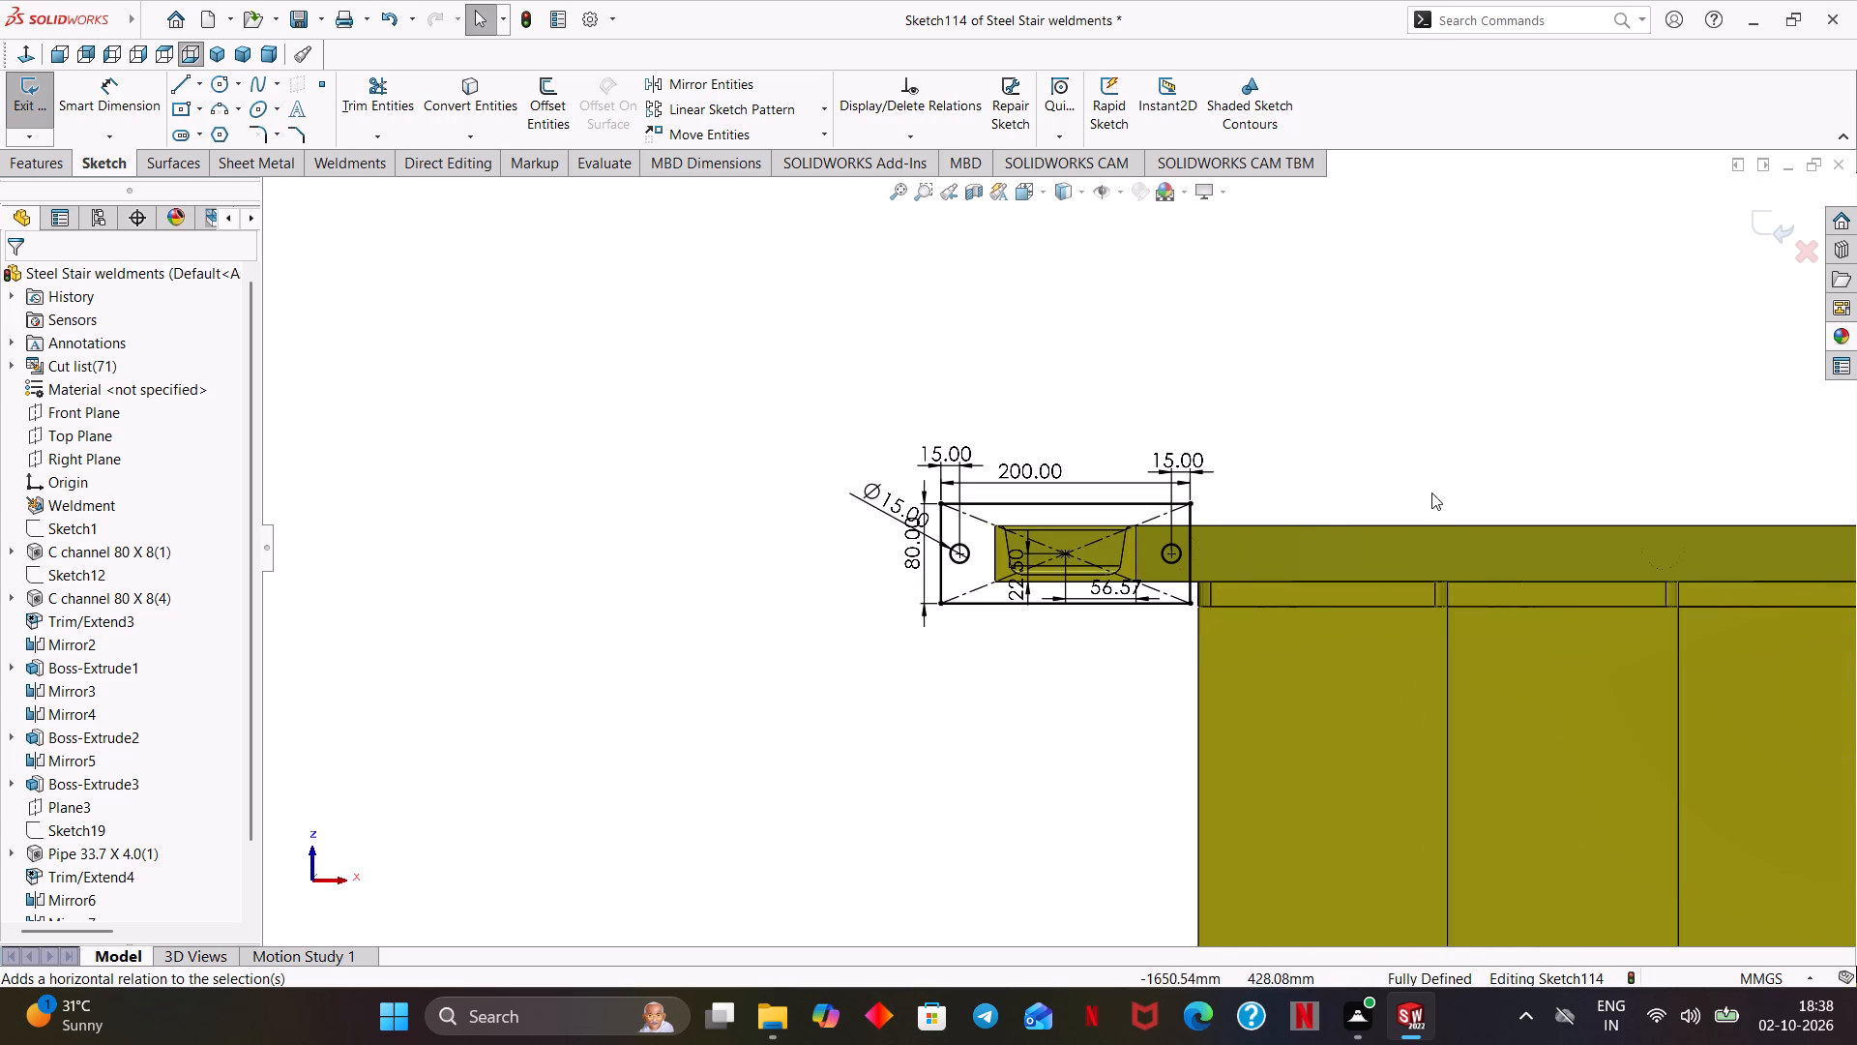
scroll(1408, 551, up, 1)
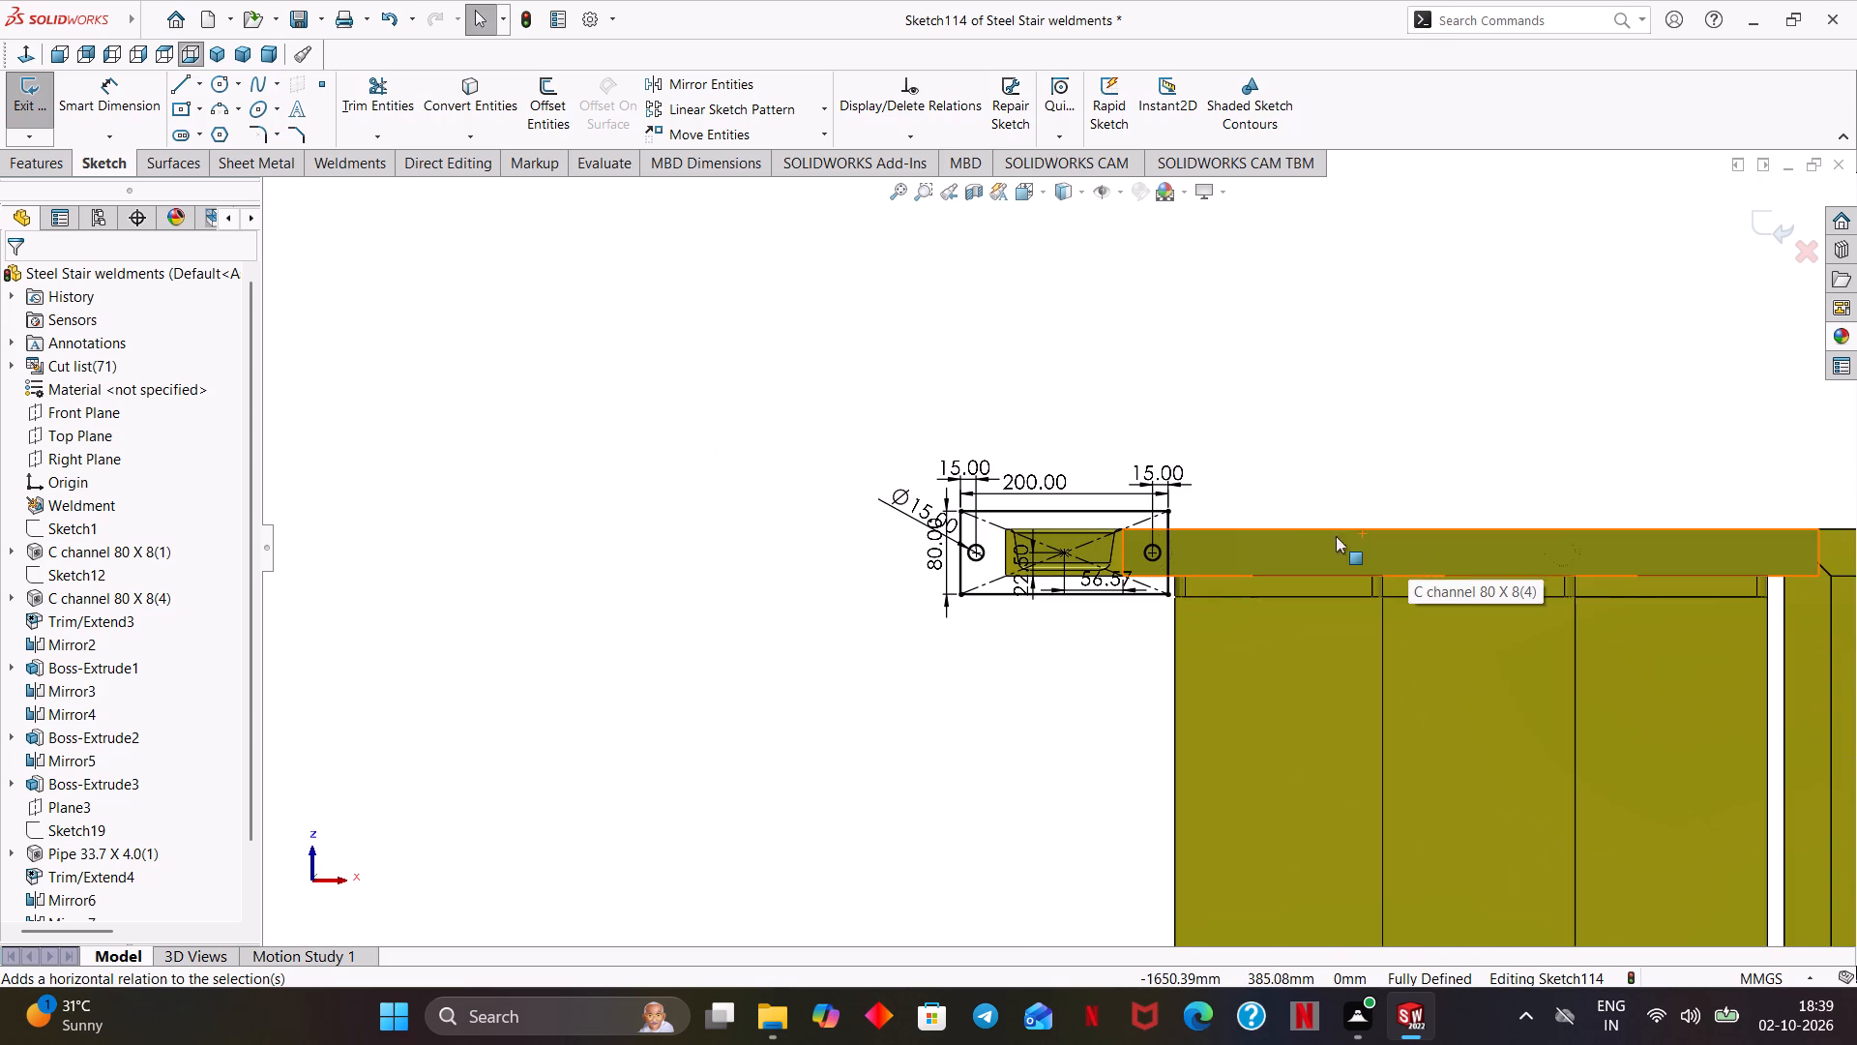
scroll(1326, 473, up, 2)
ctrl+middle_drag(1511, 510, 752, 473)
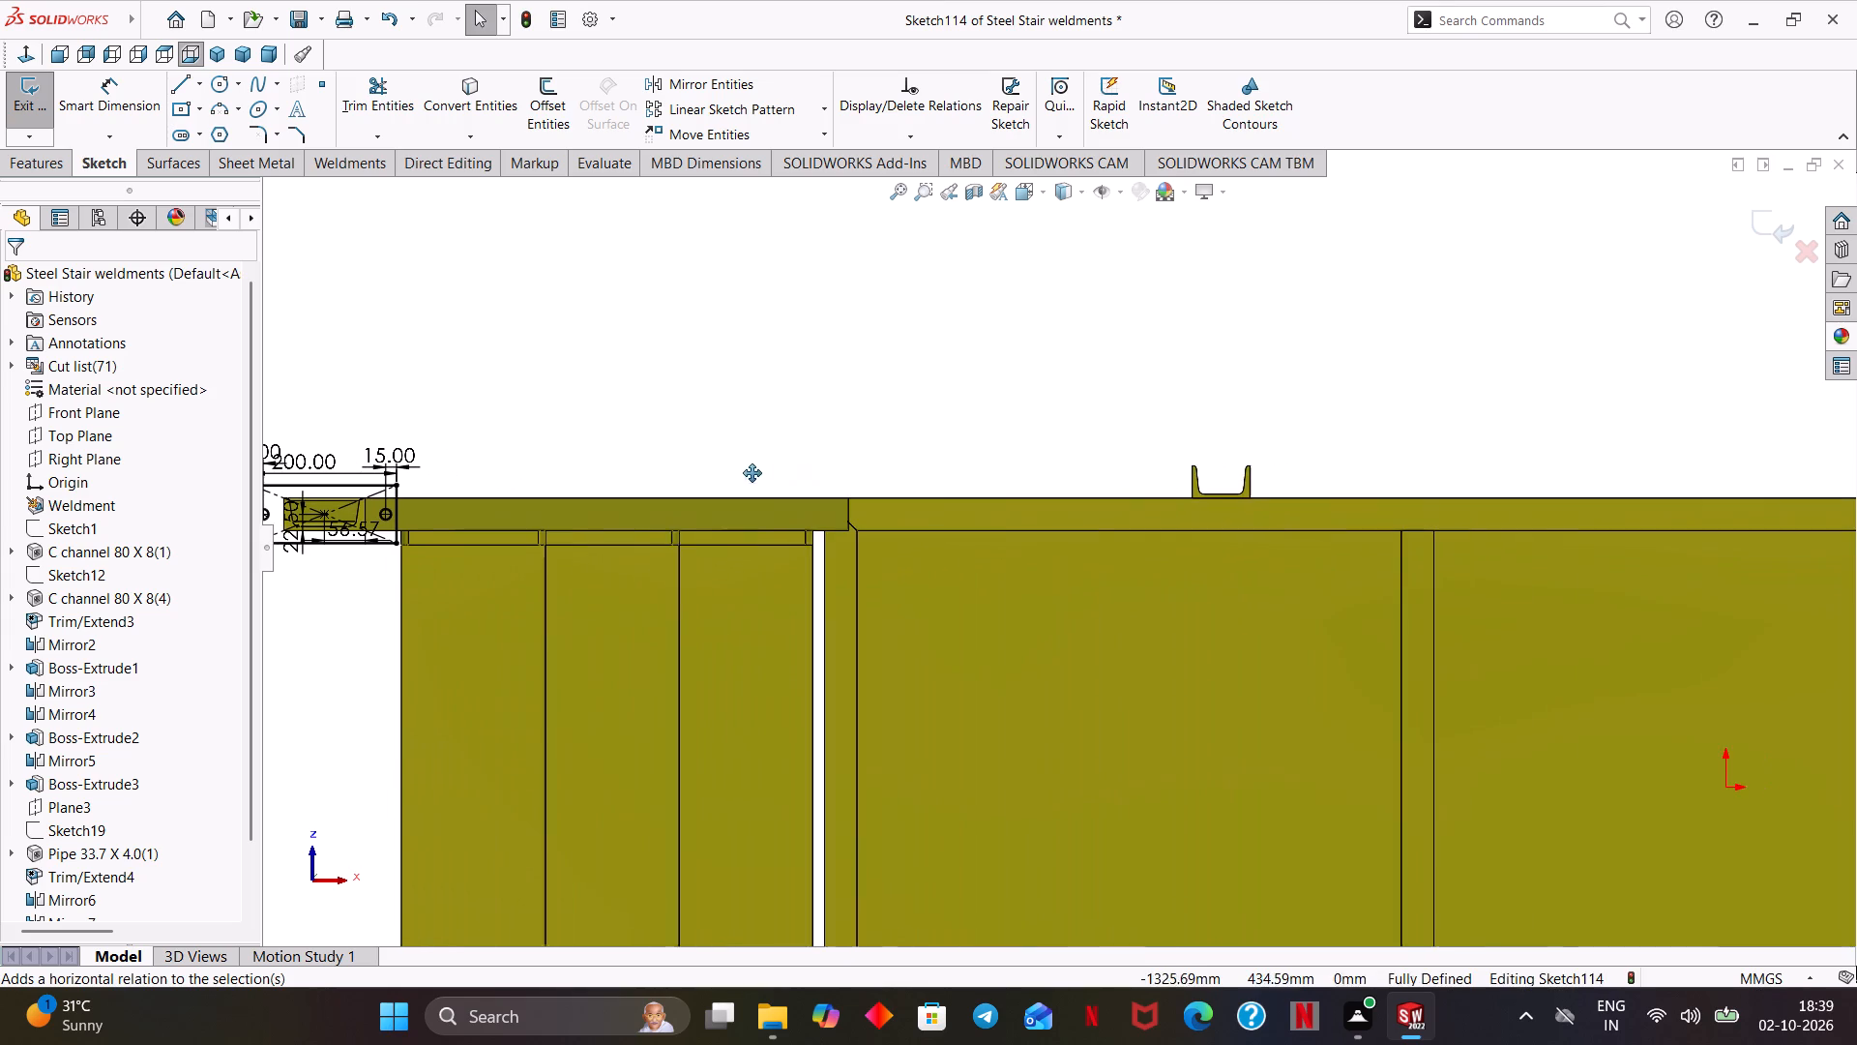
ctrl+middle_drag(752, 473, 766, 473)
scroll(1274, 435, down, 4)
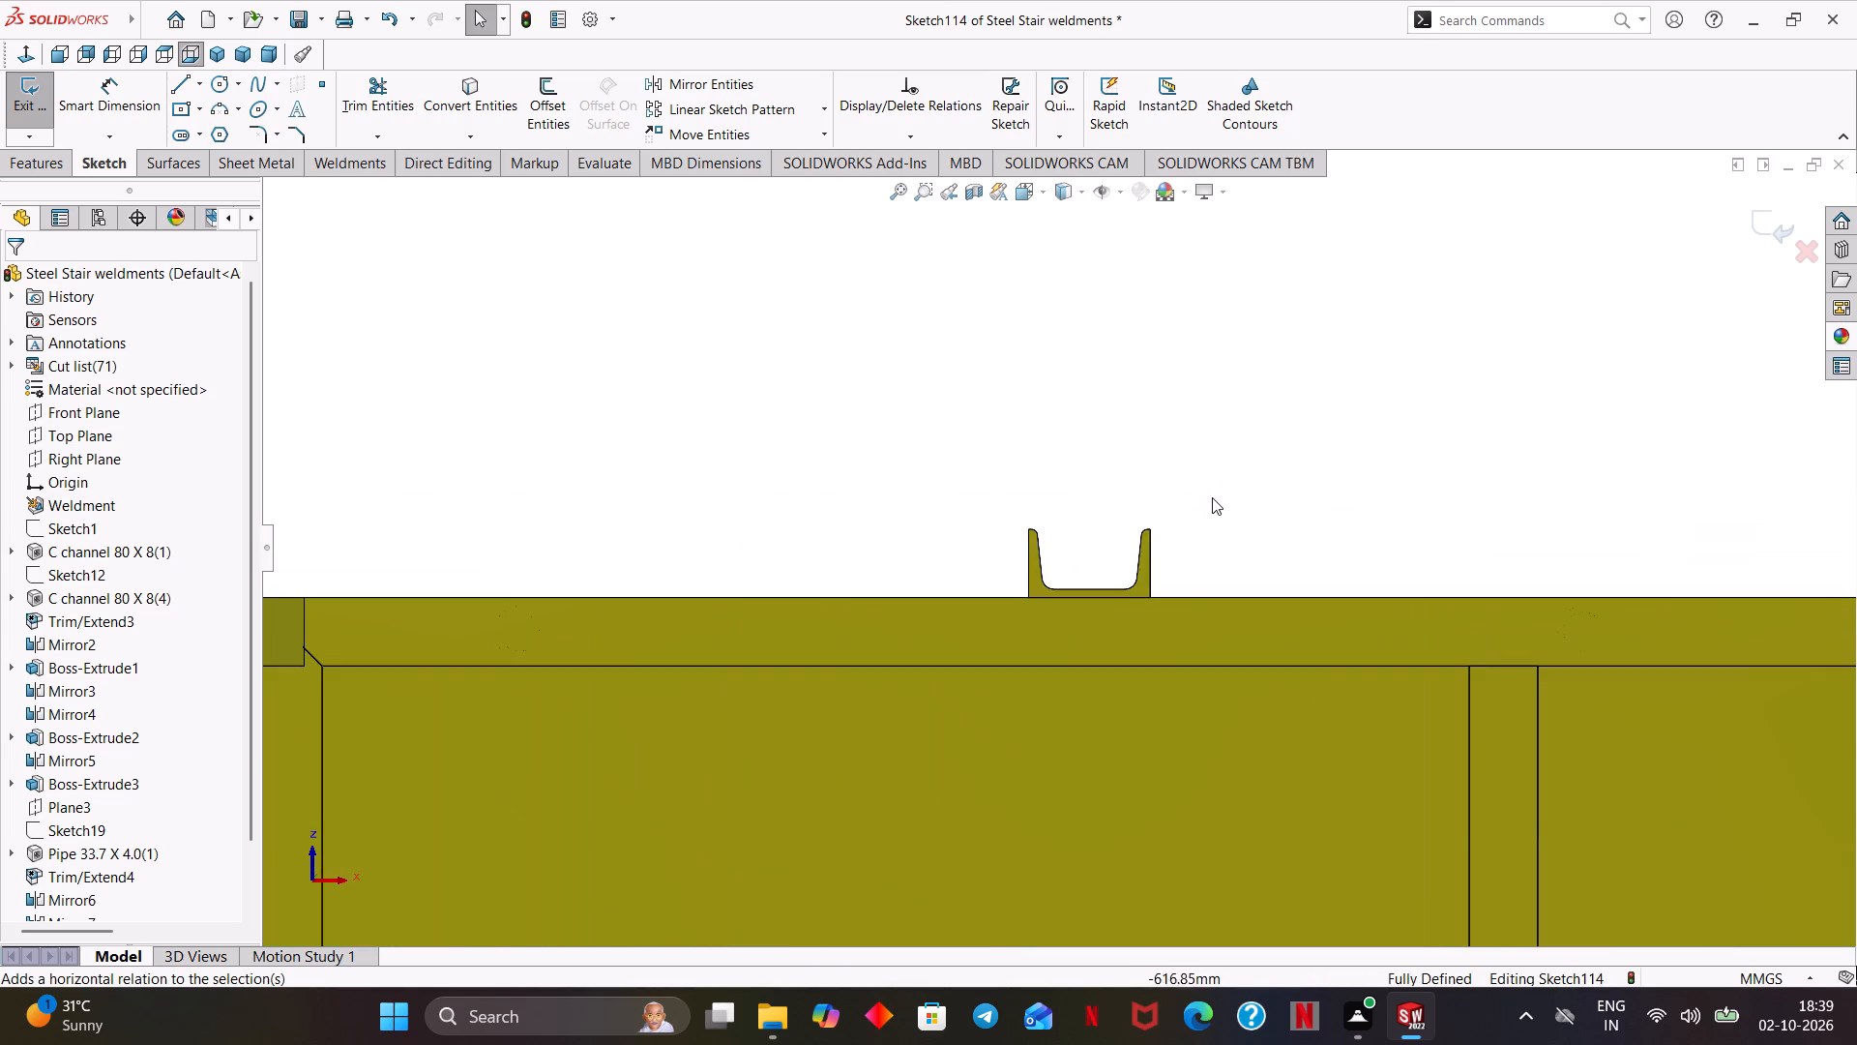
scroll(1208, 507, down, 4)
ctrl+middle_drag(1170, 560, 1174, 444)
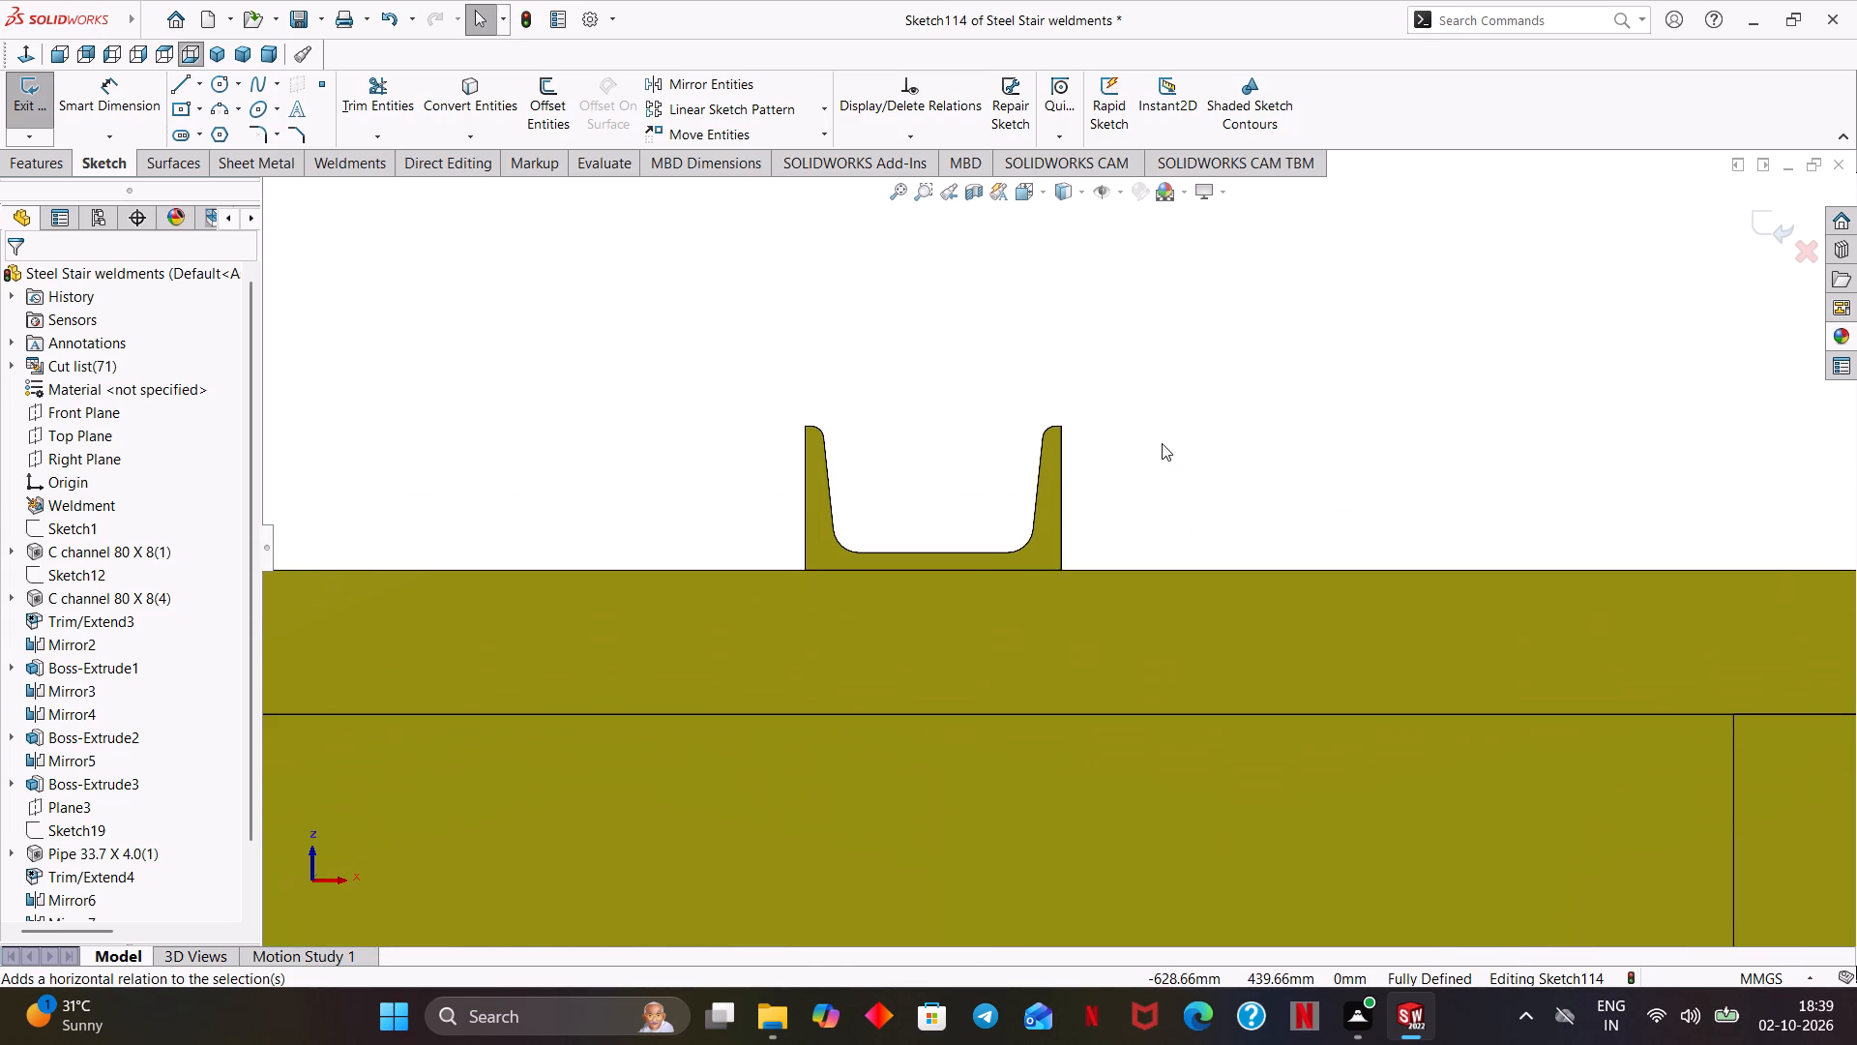
click(199, 104)
click(211, 158)
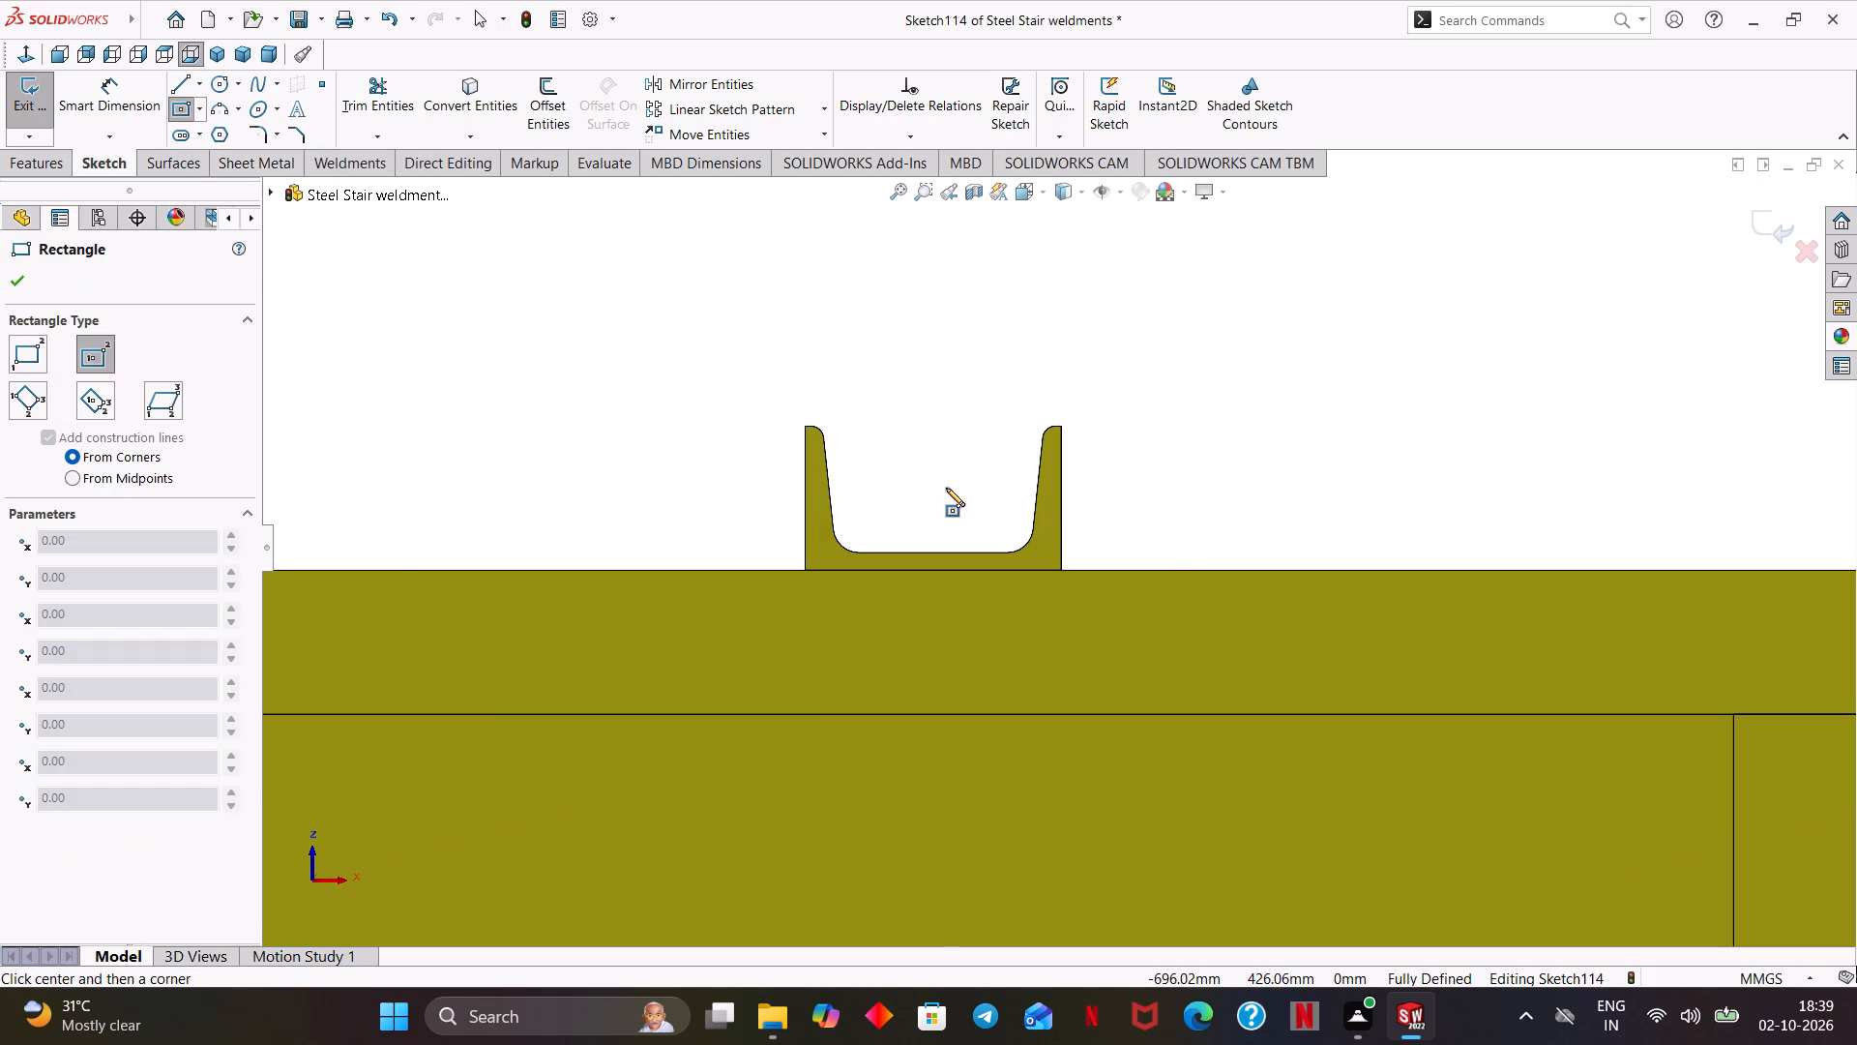
click(935, 489)
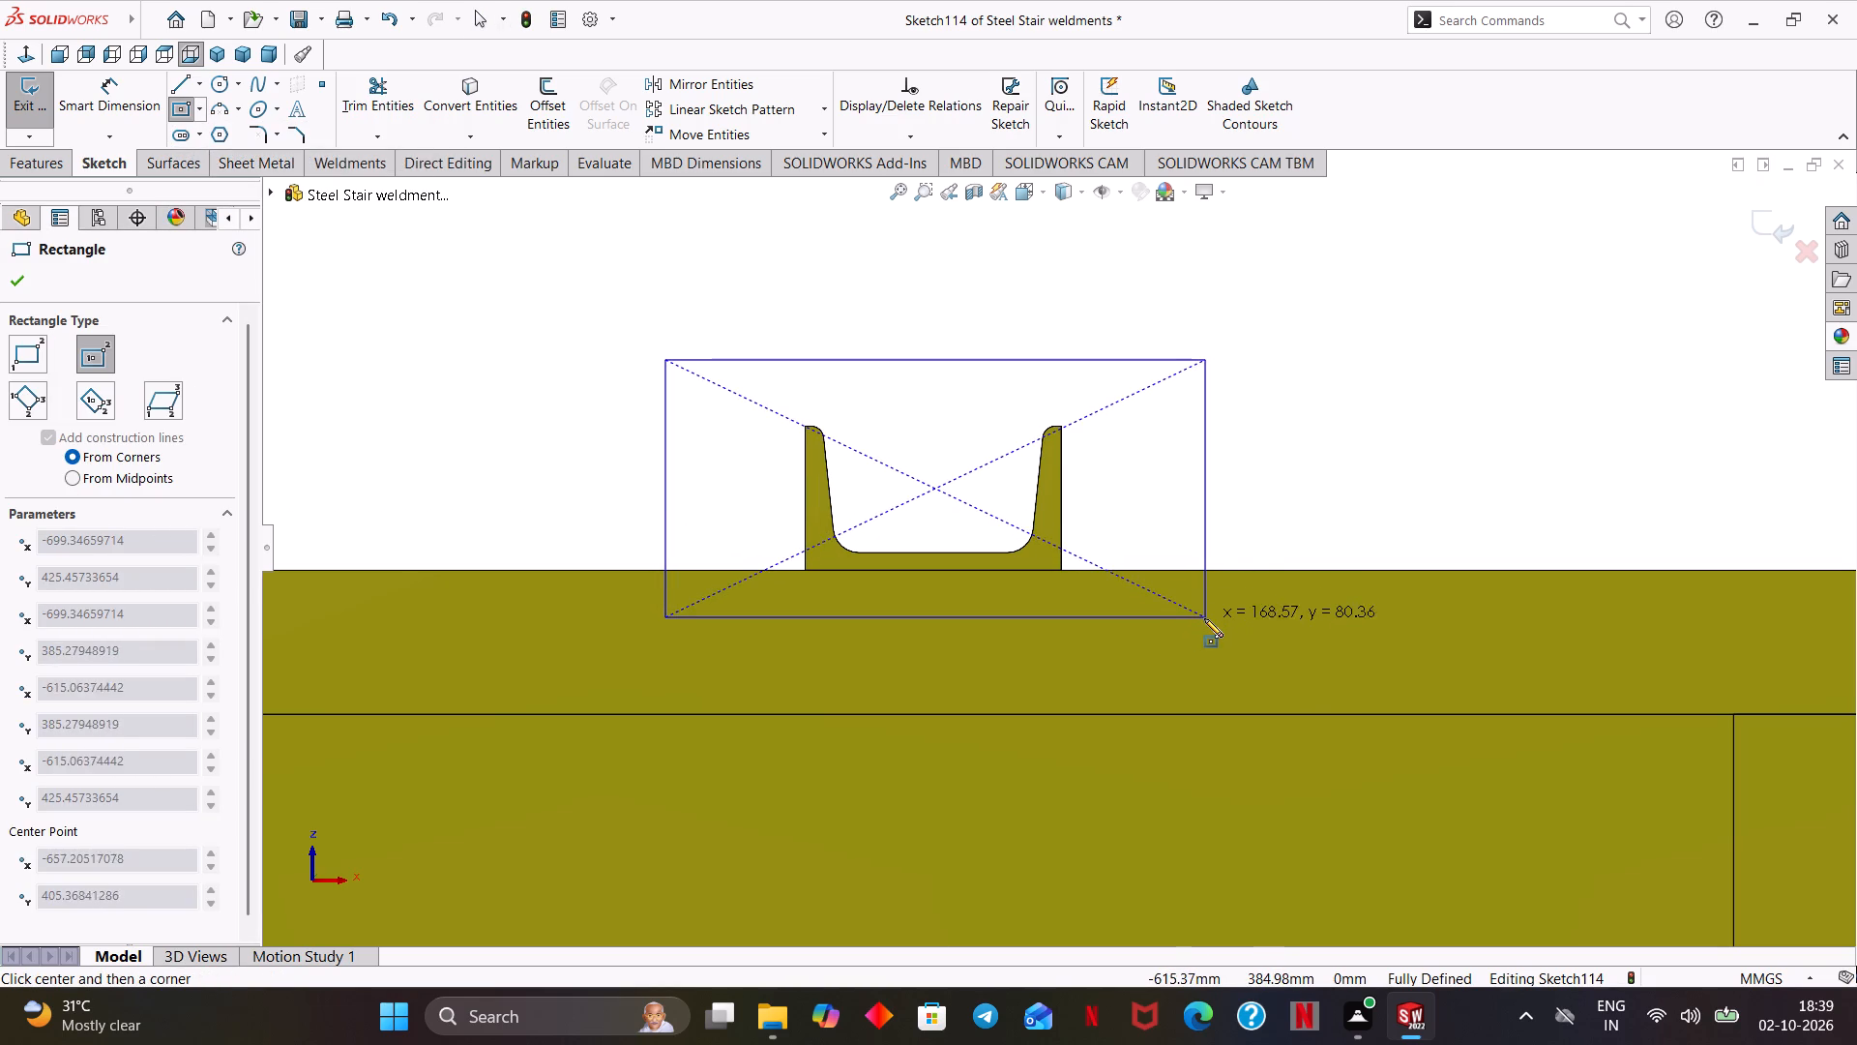
click(1203, 618)
click(23, 285)
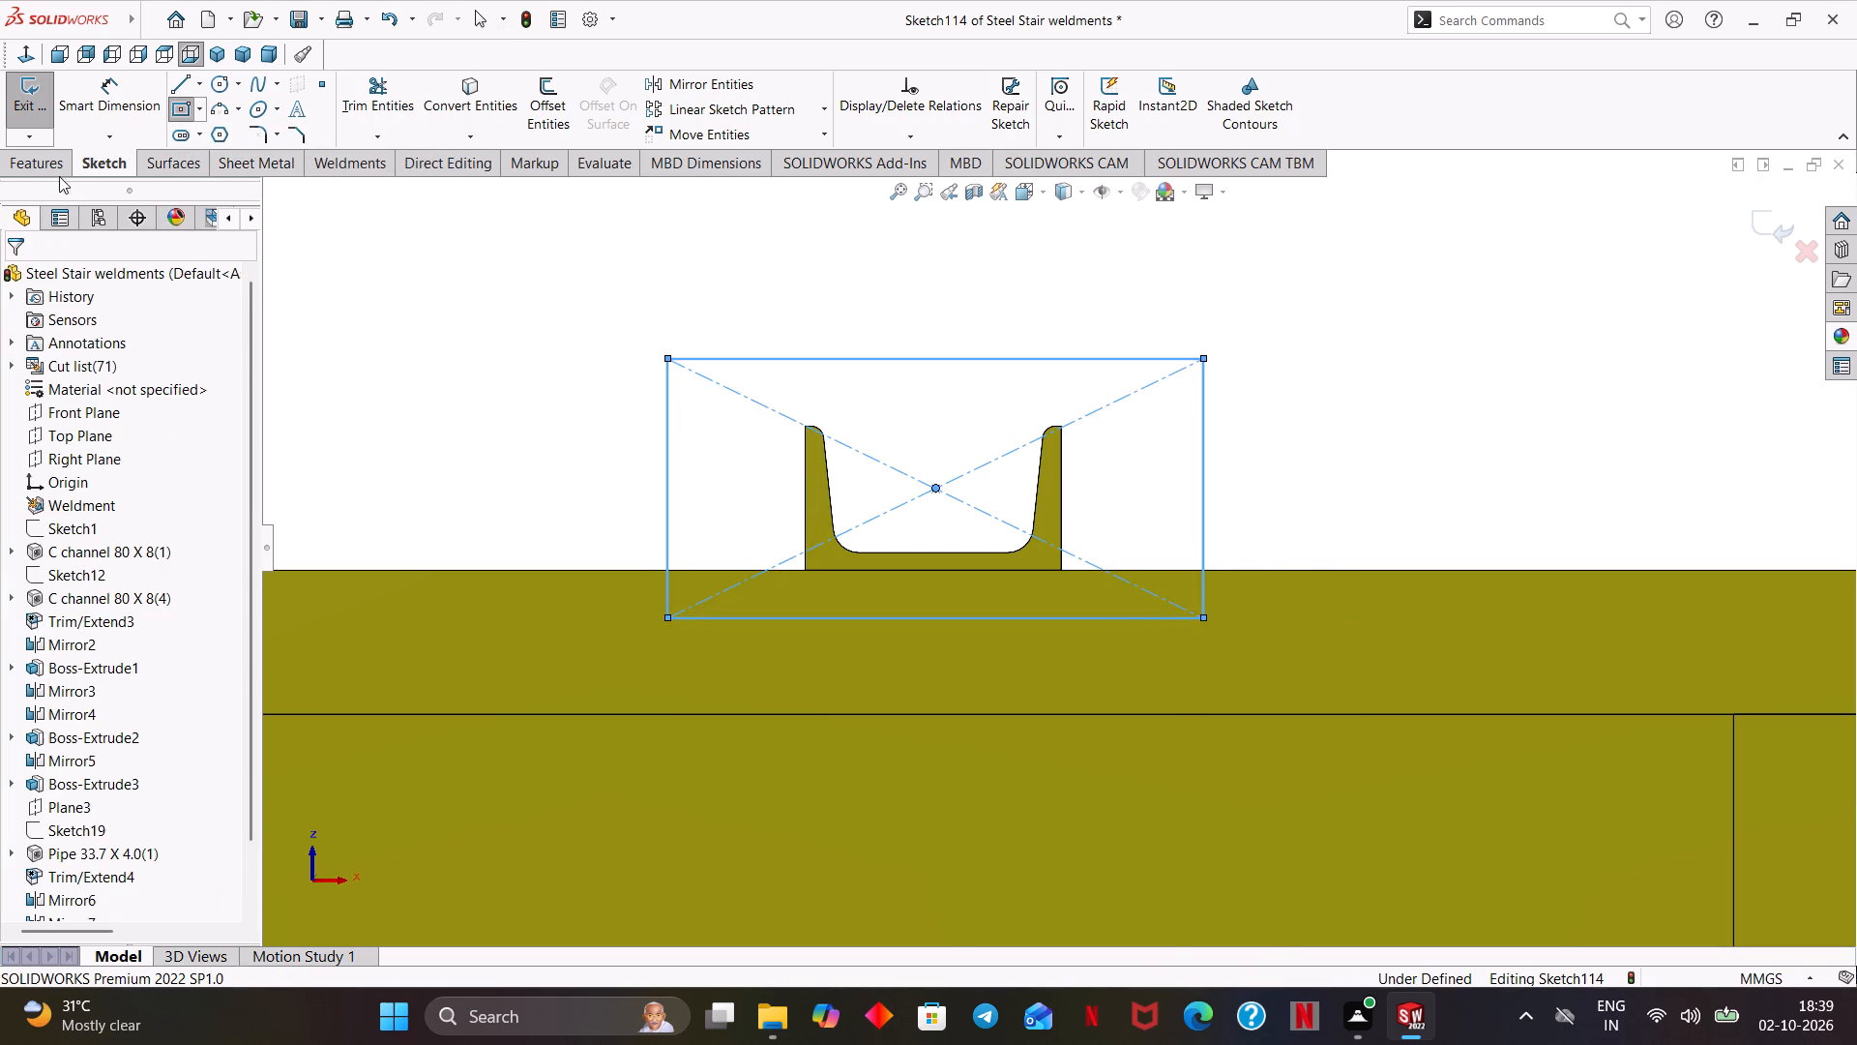
Dimension the new rectangle to 150 mm long and 80 mm high.
click(99, 98)
click(1018, 358)
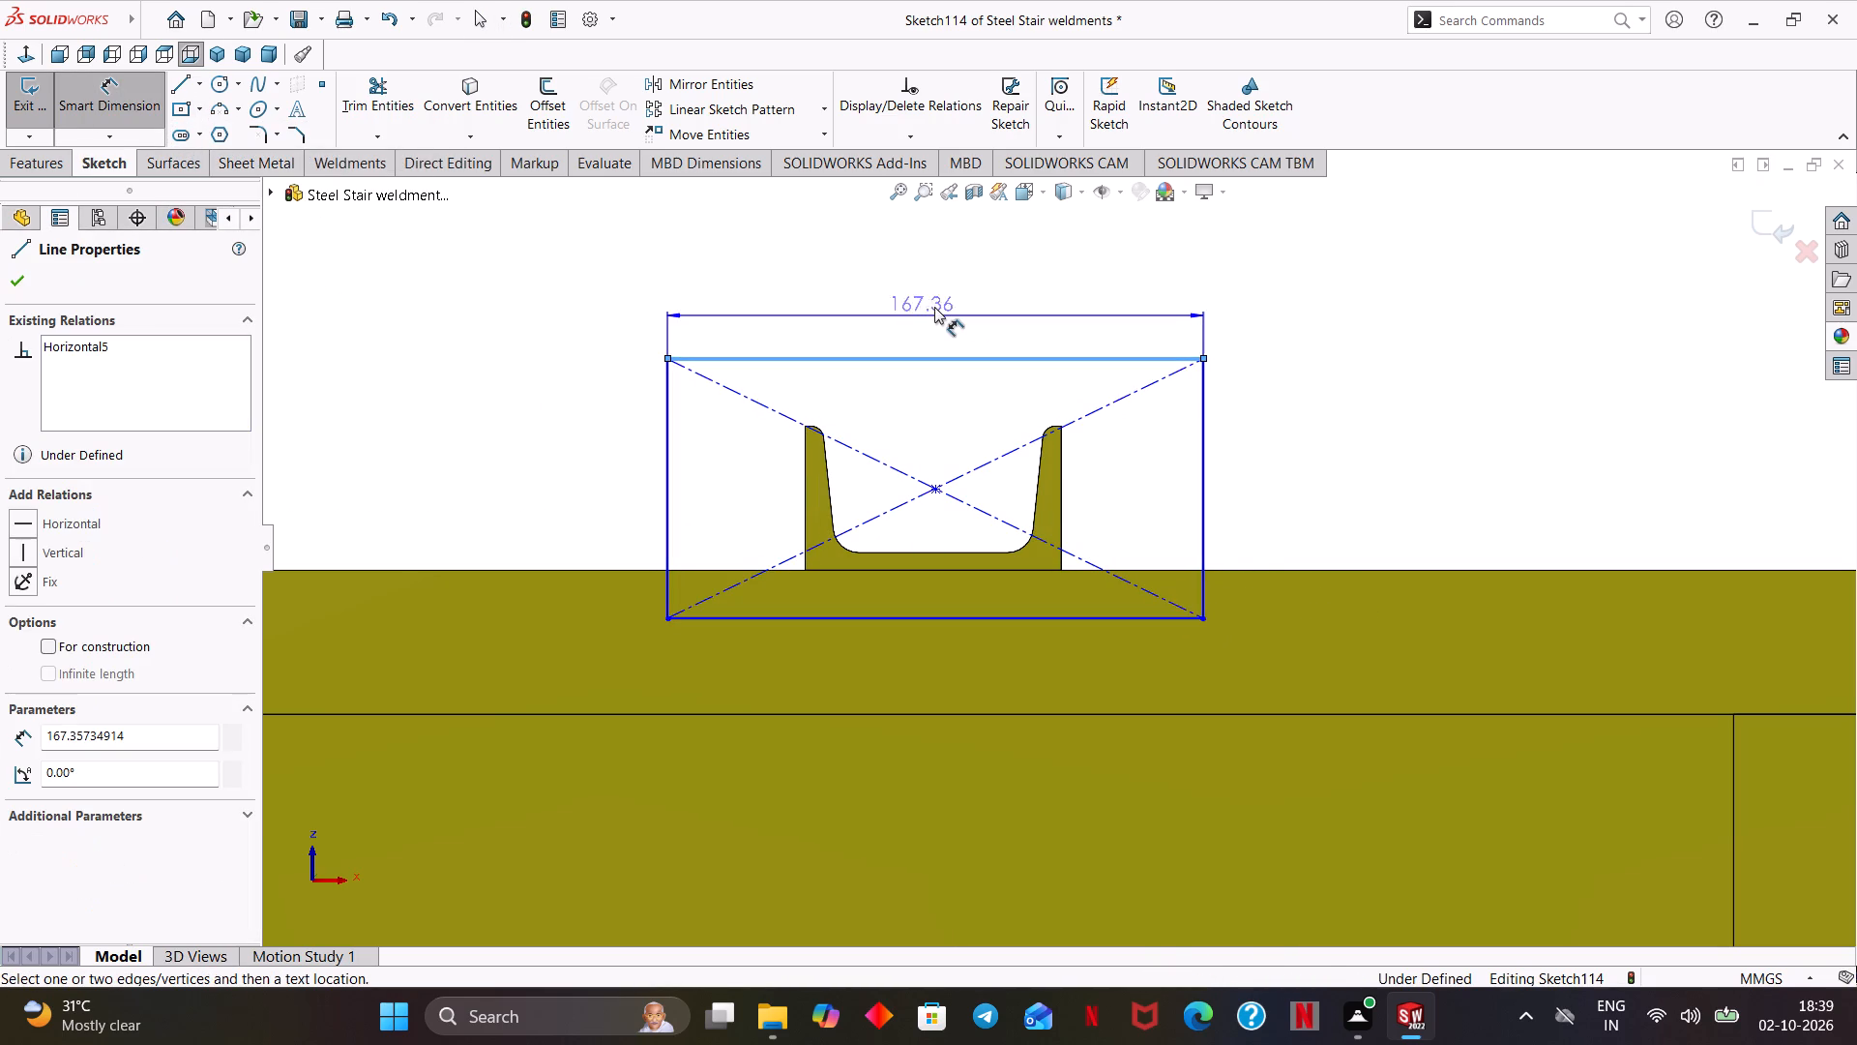
click(936, 306)
text(150)
key(Return)
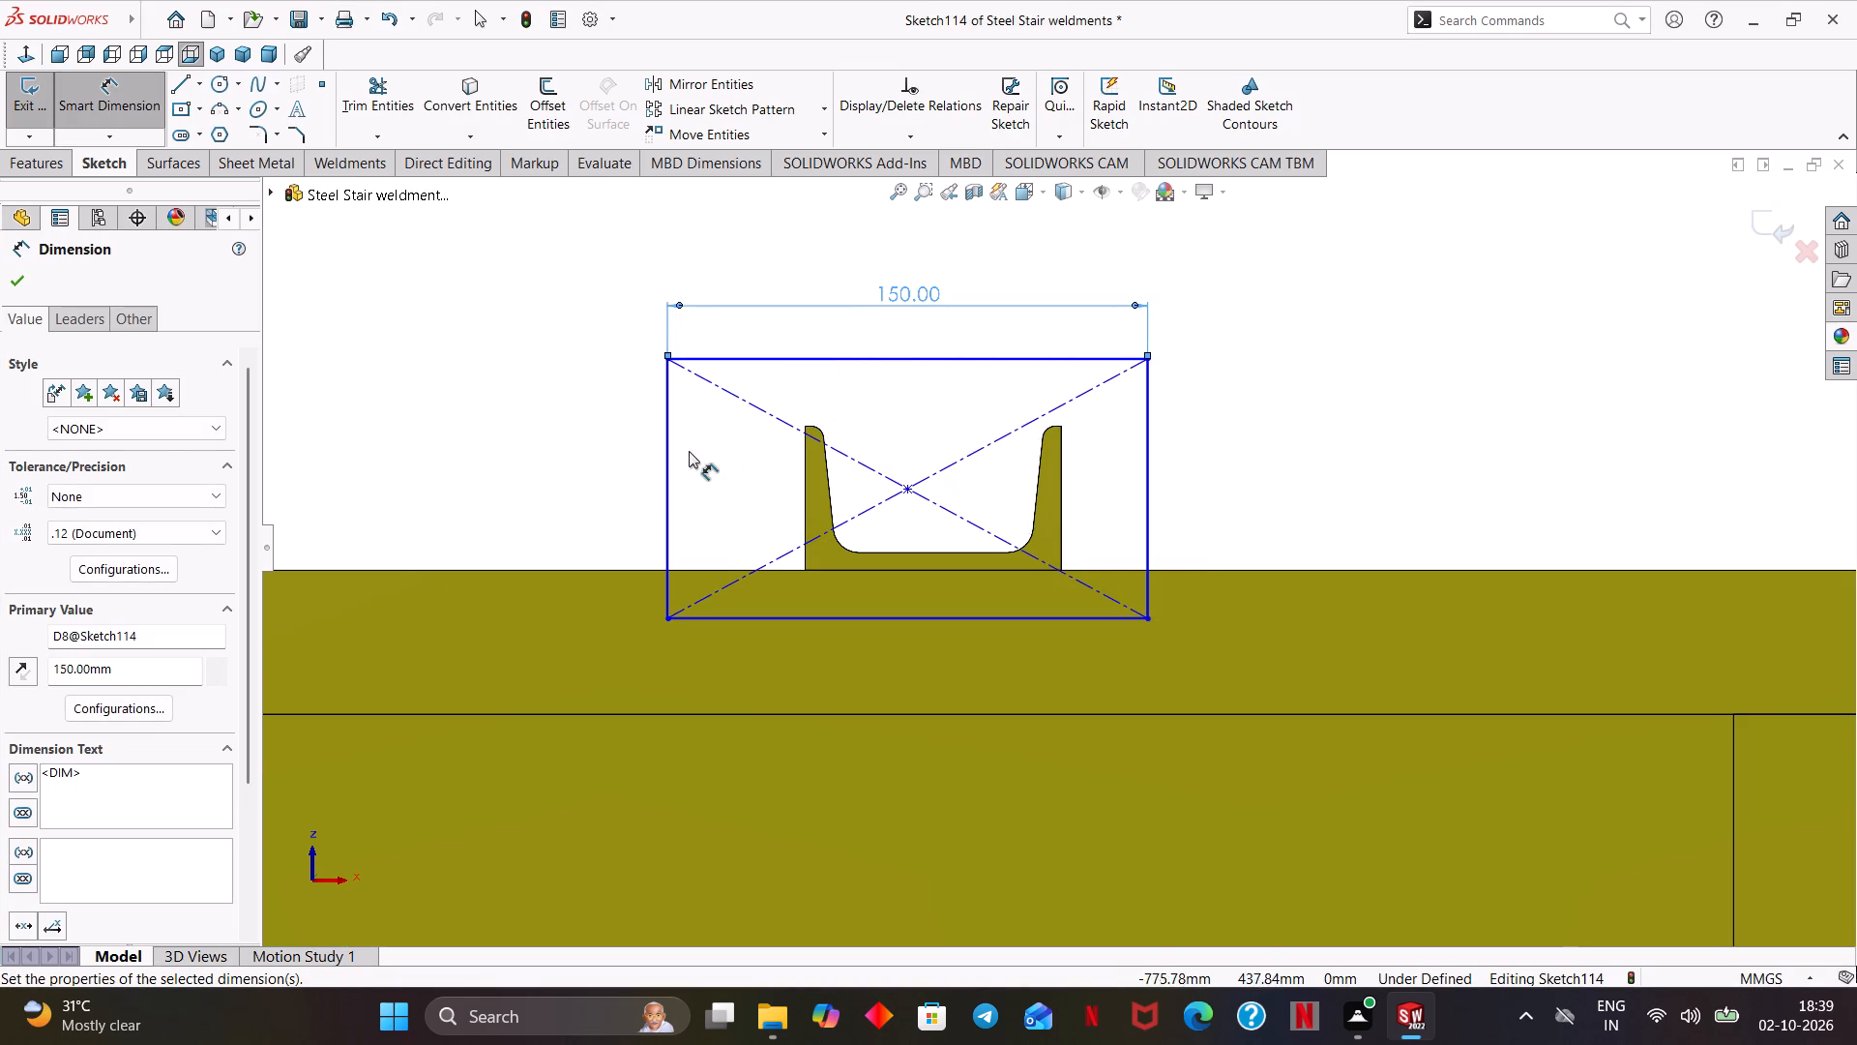
click(653, 463)
click(669, 465)
click(631, 467)
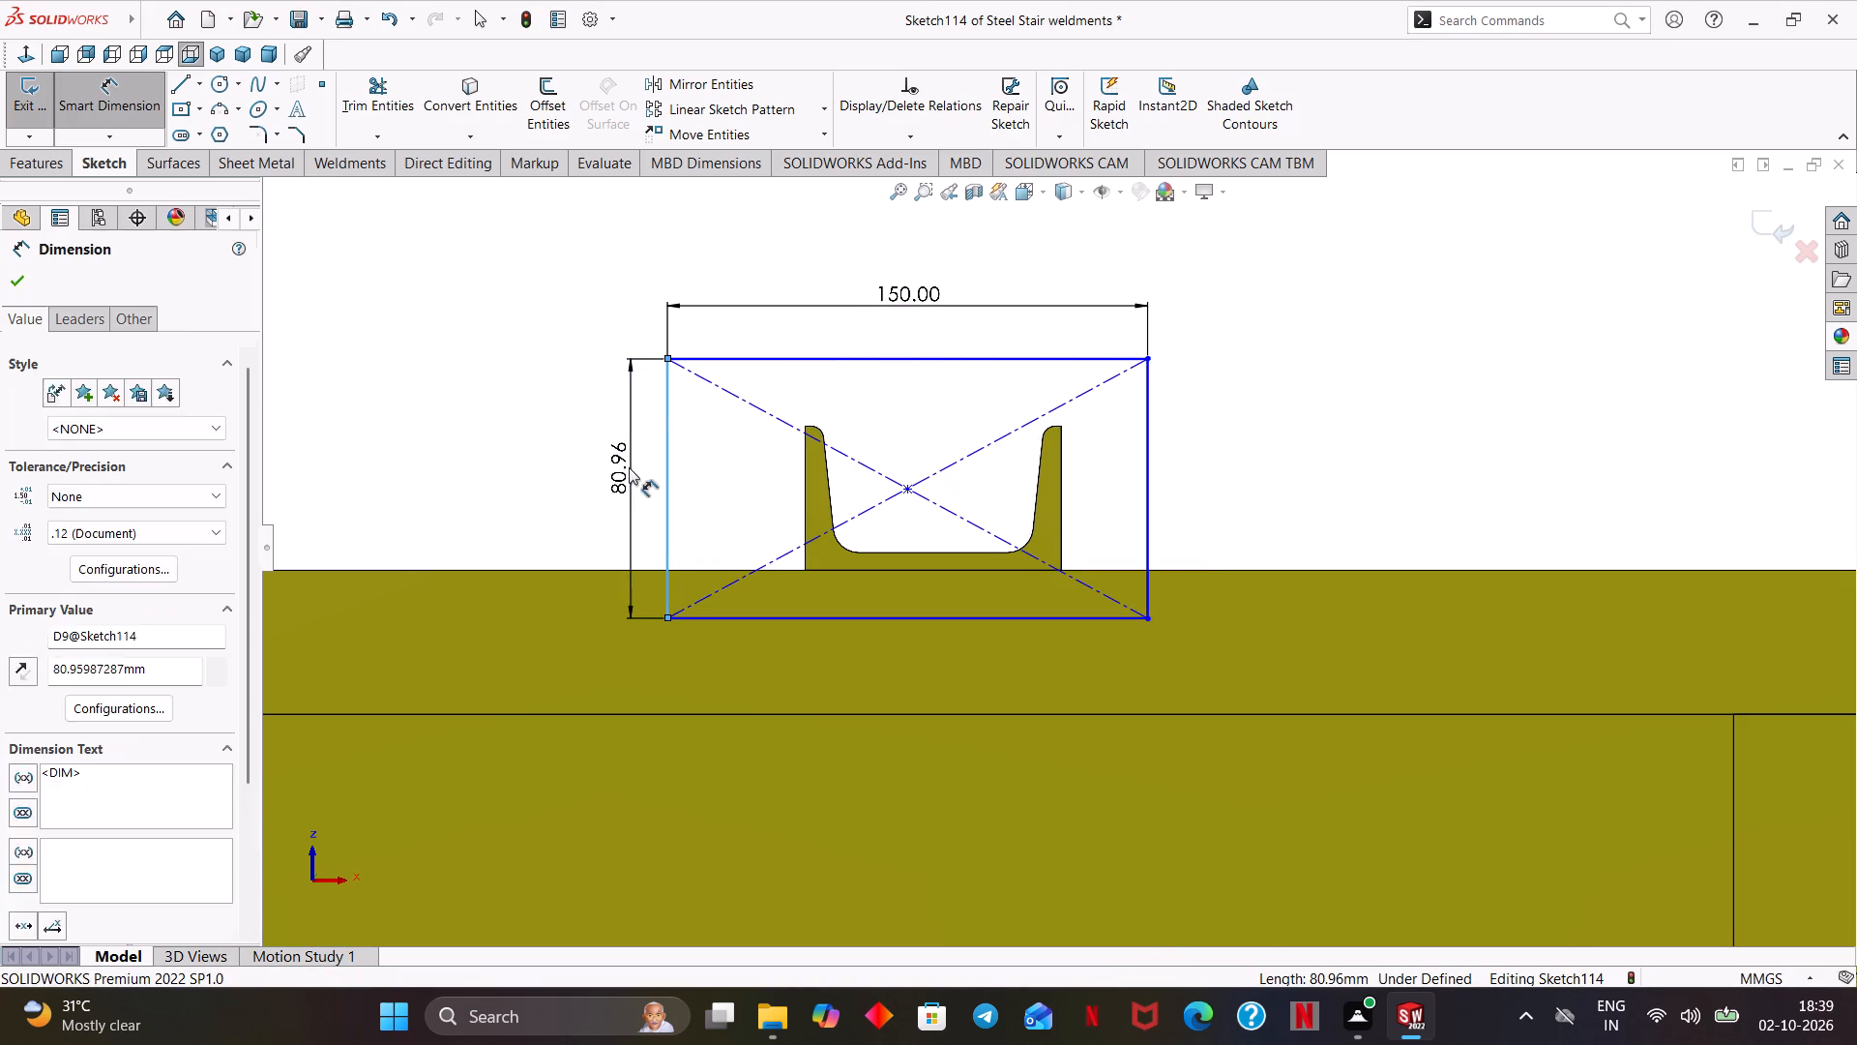
text(80)
key(Return)
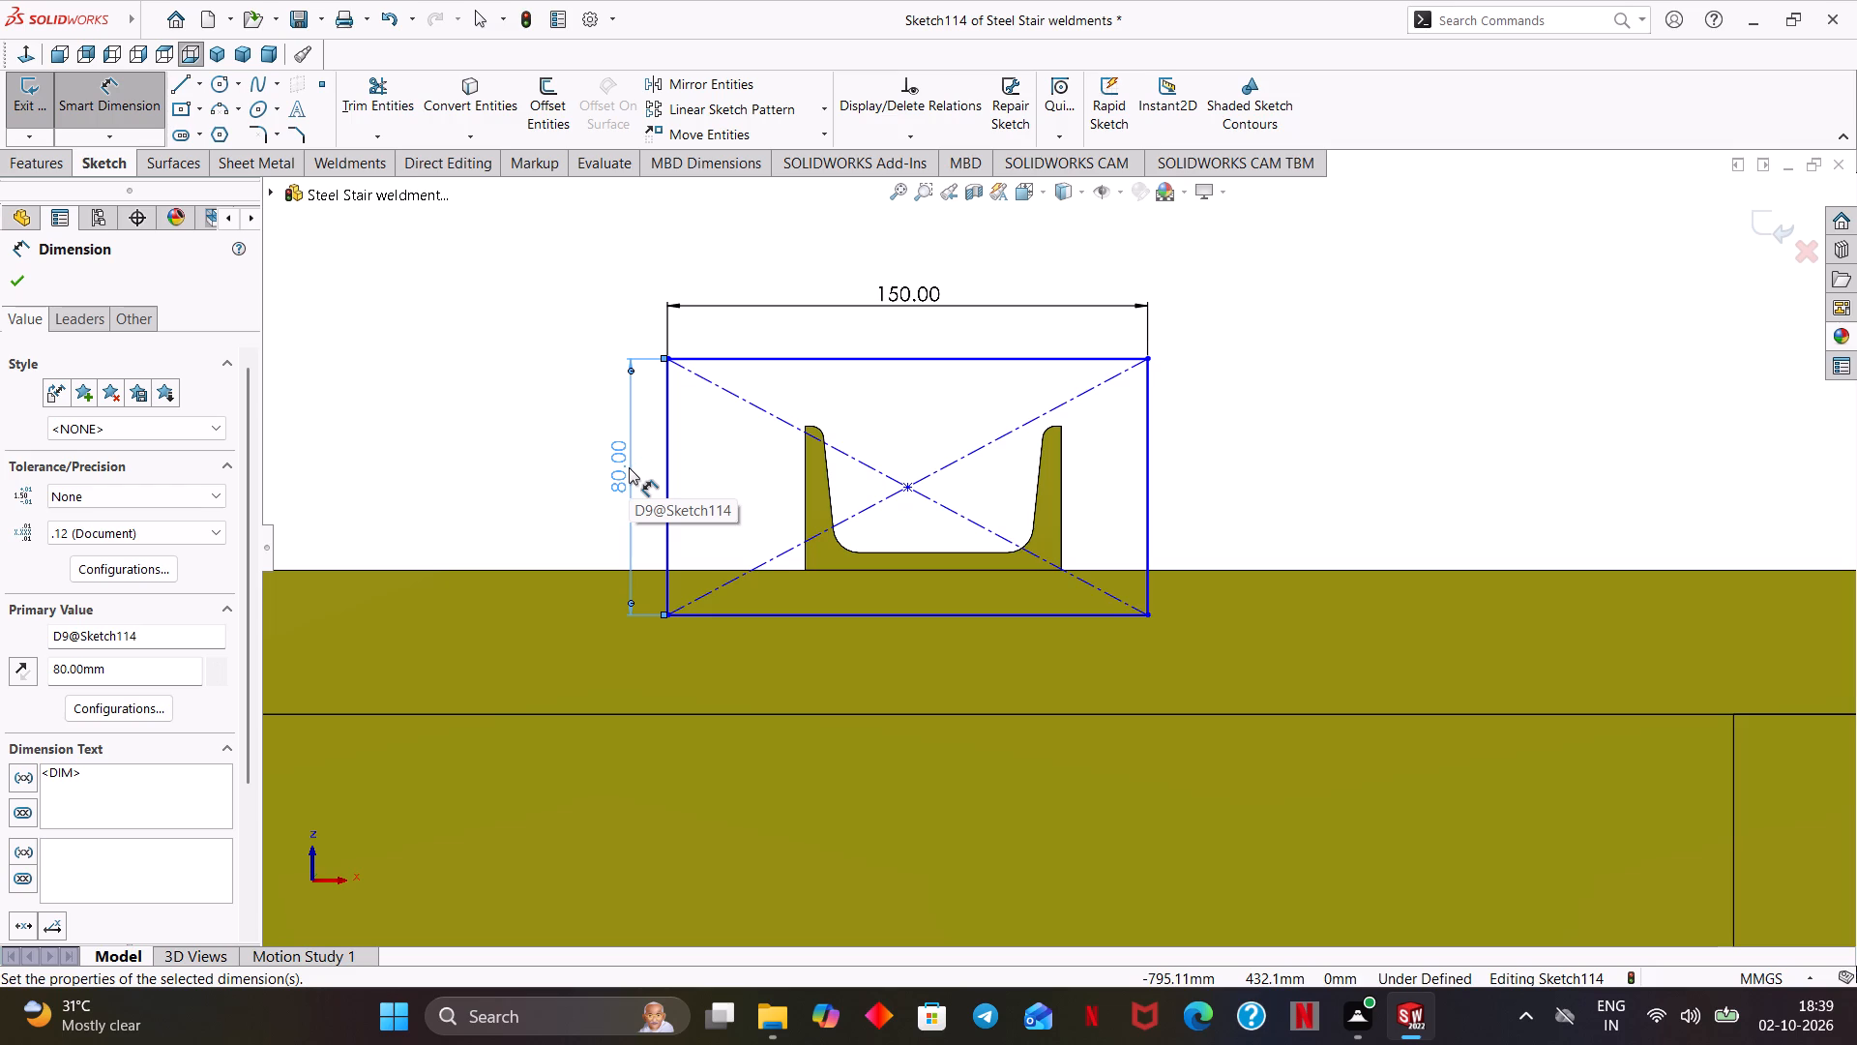
click(16, 284)
Dimension the rectangle's center point at 22.5 mm from the inner edge of the channel's web.
drag(906, 486, 926, 486)
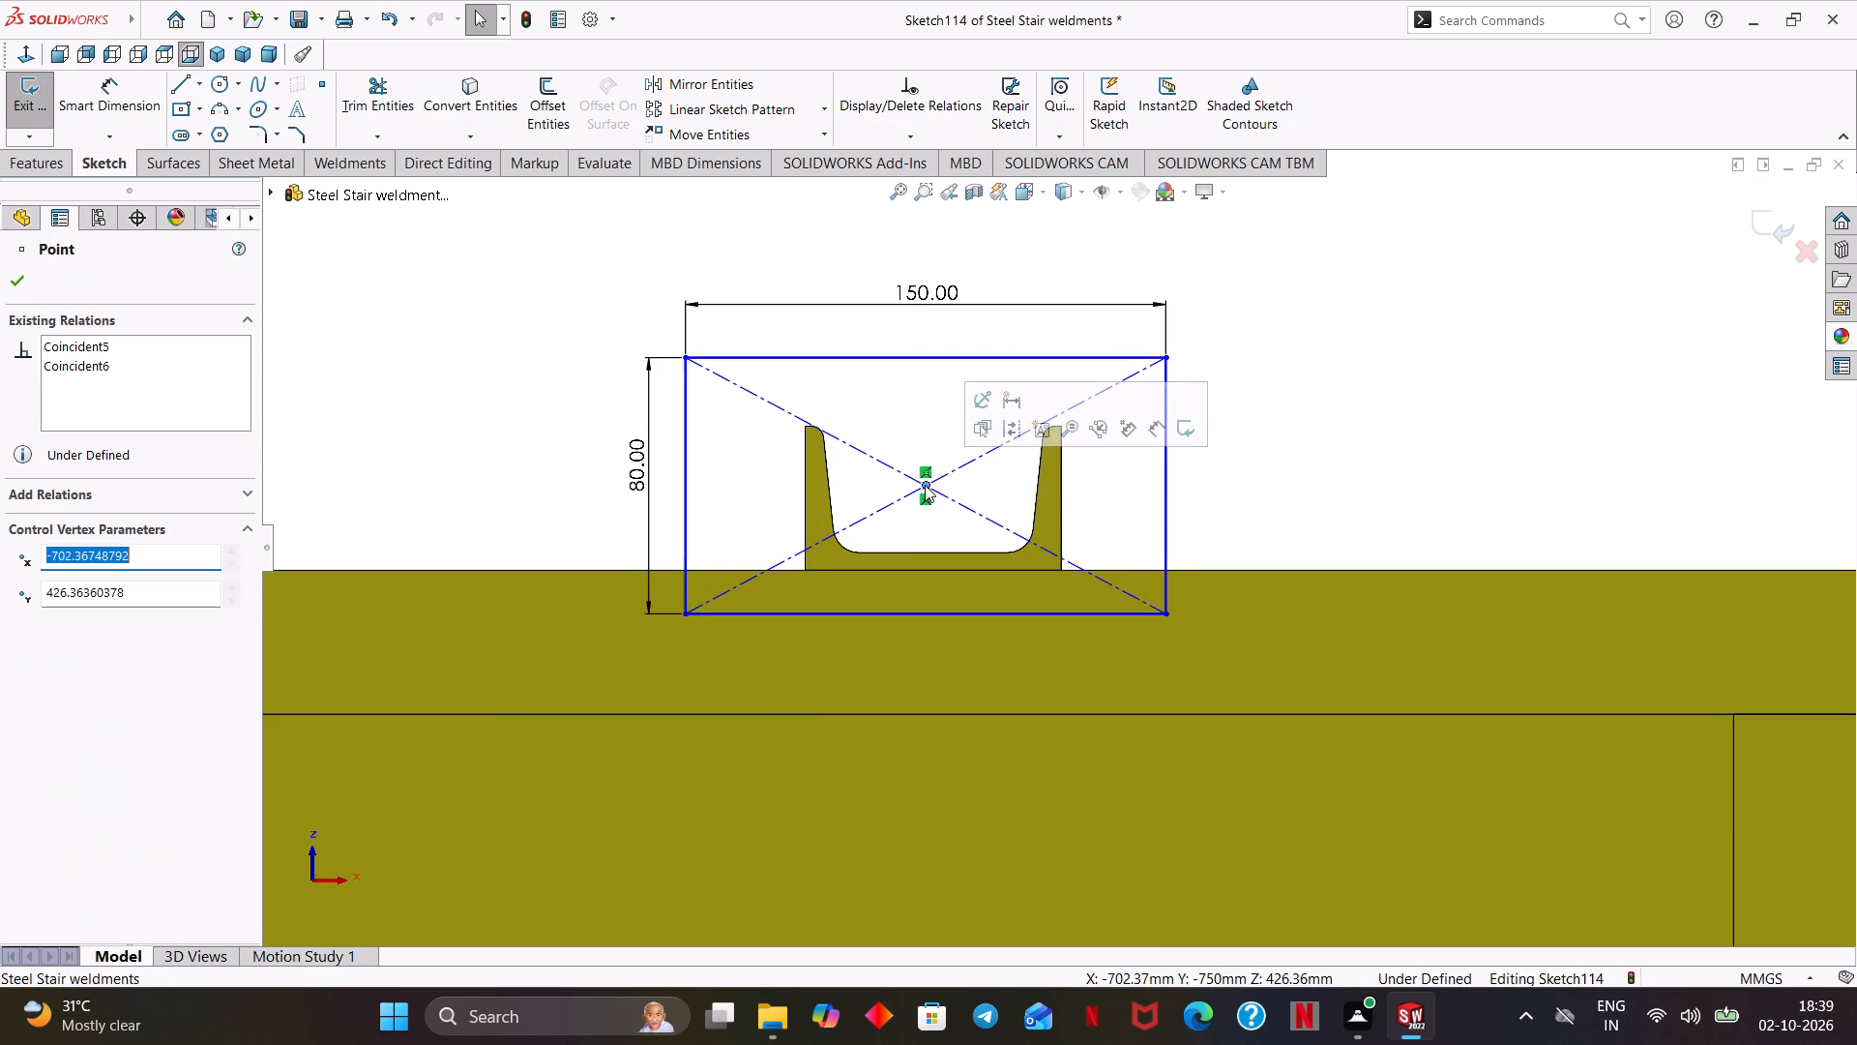
click(1312, 404)
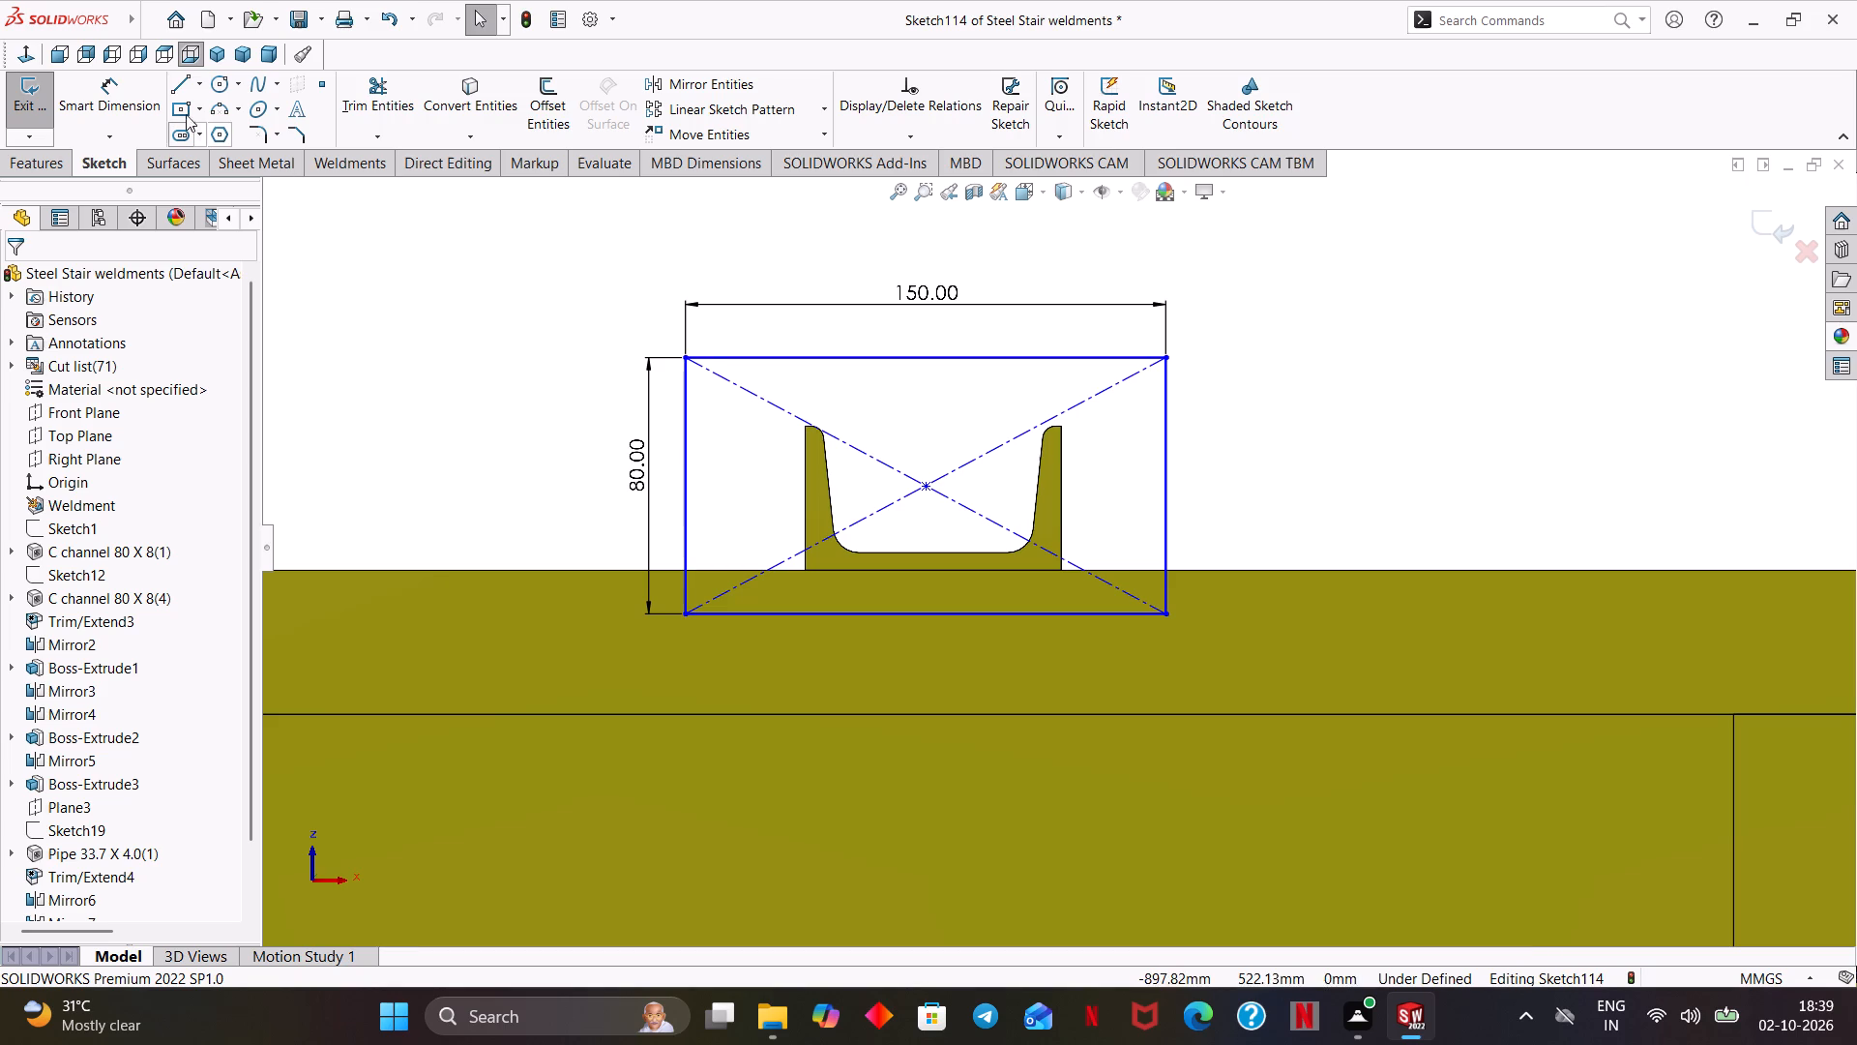
click(137, 102)
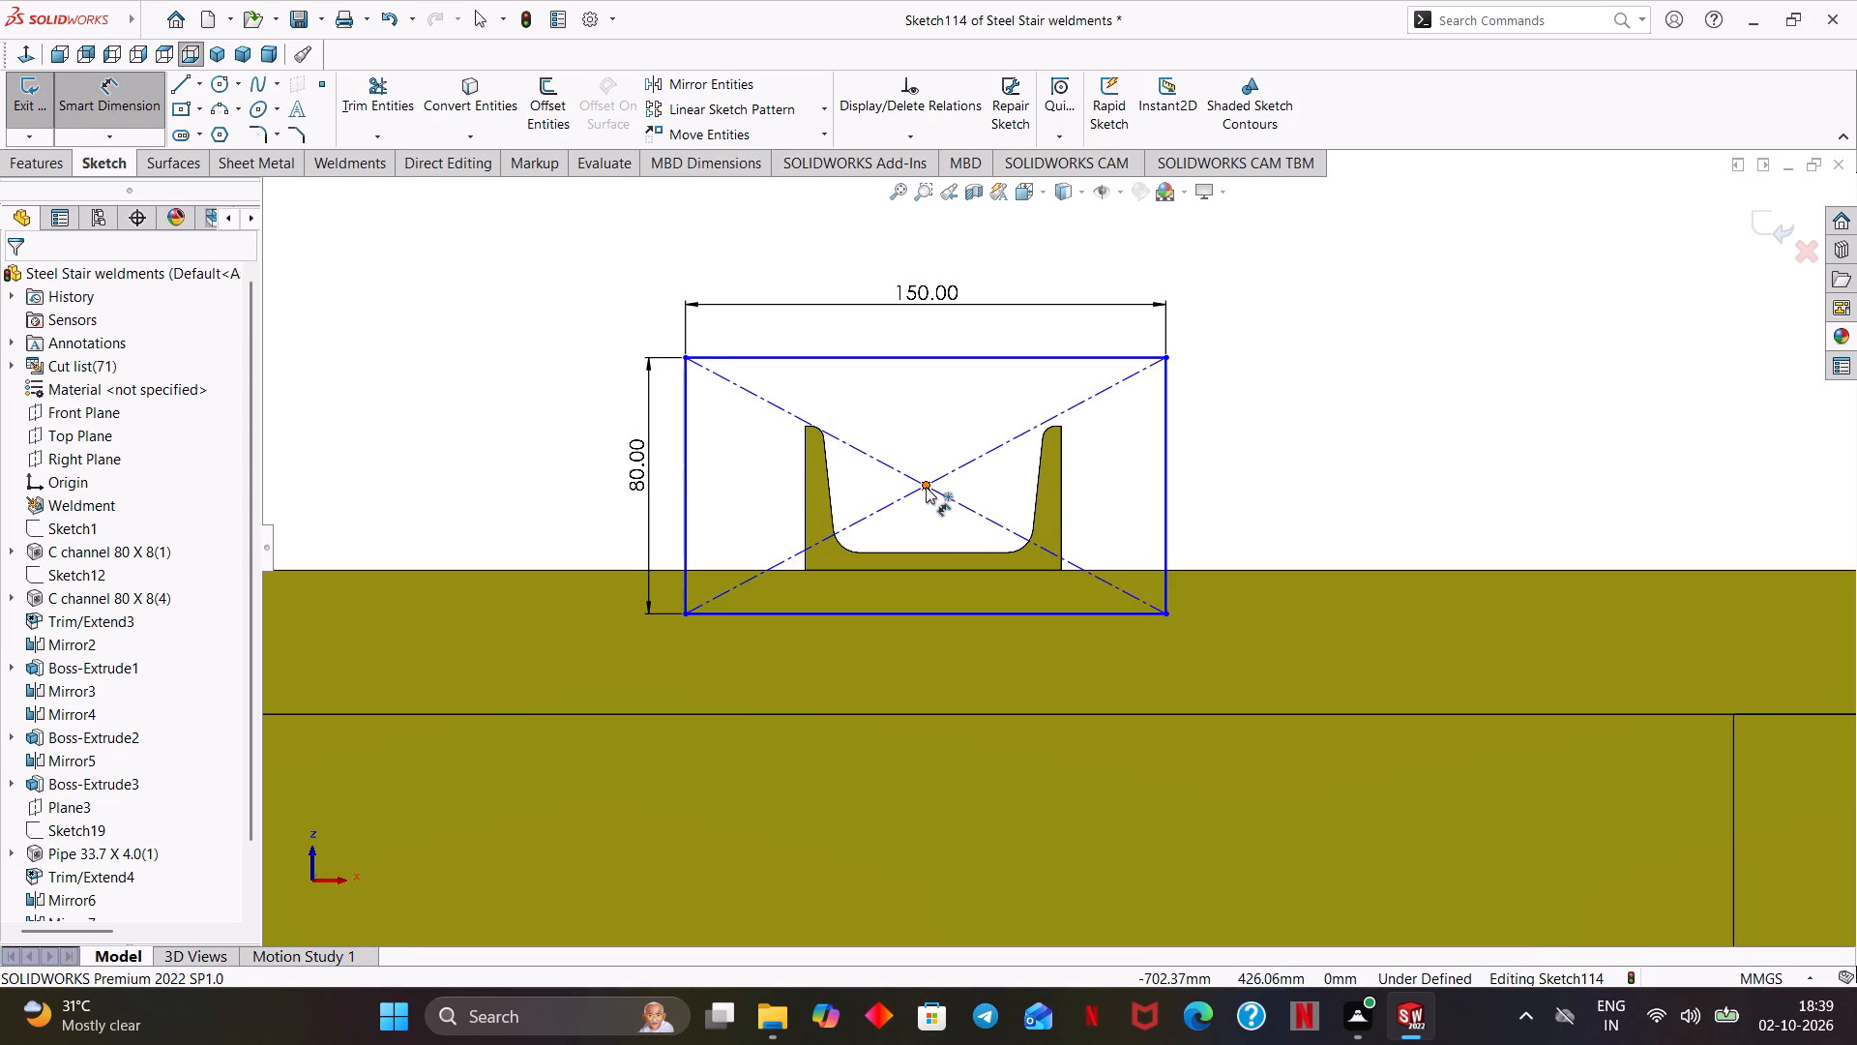
click(926, 487)
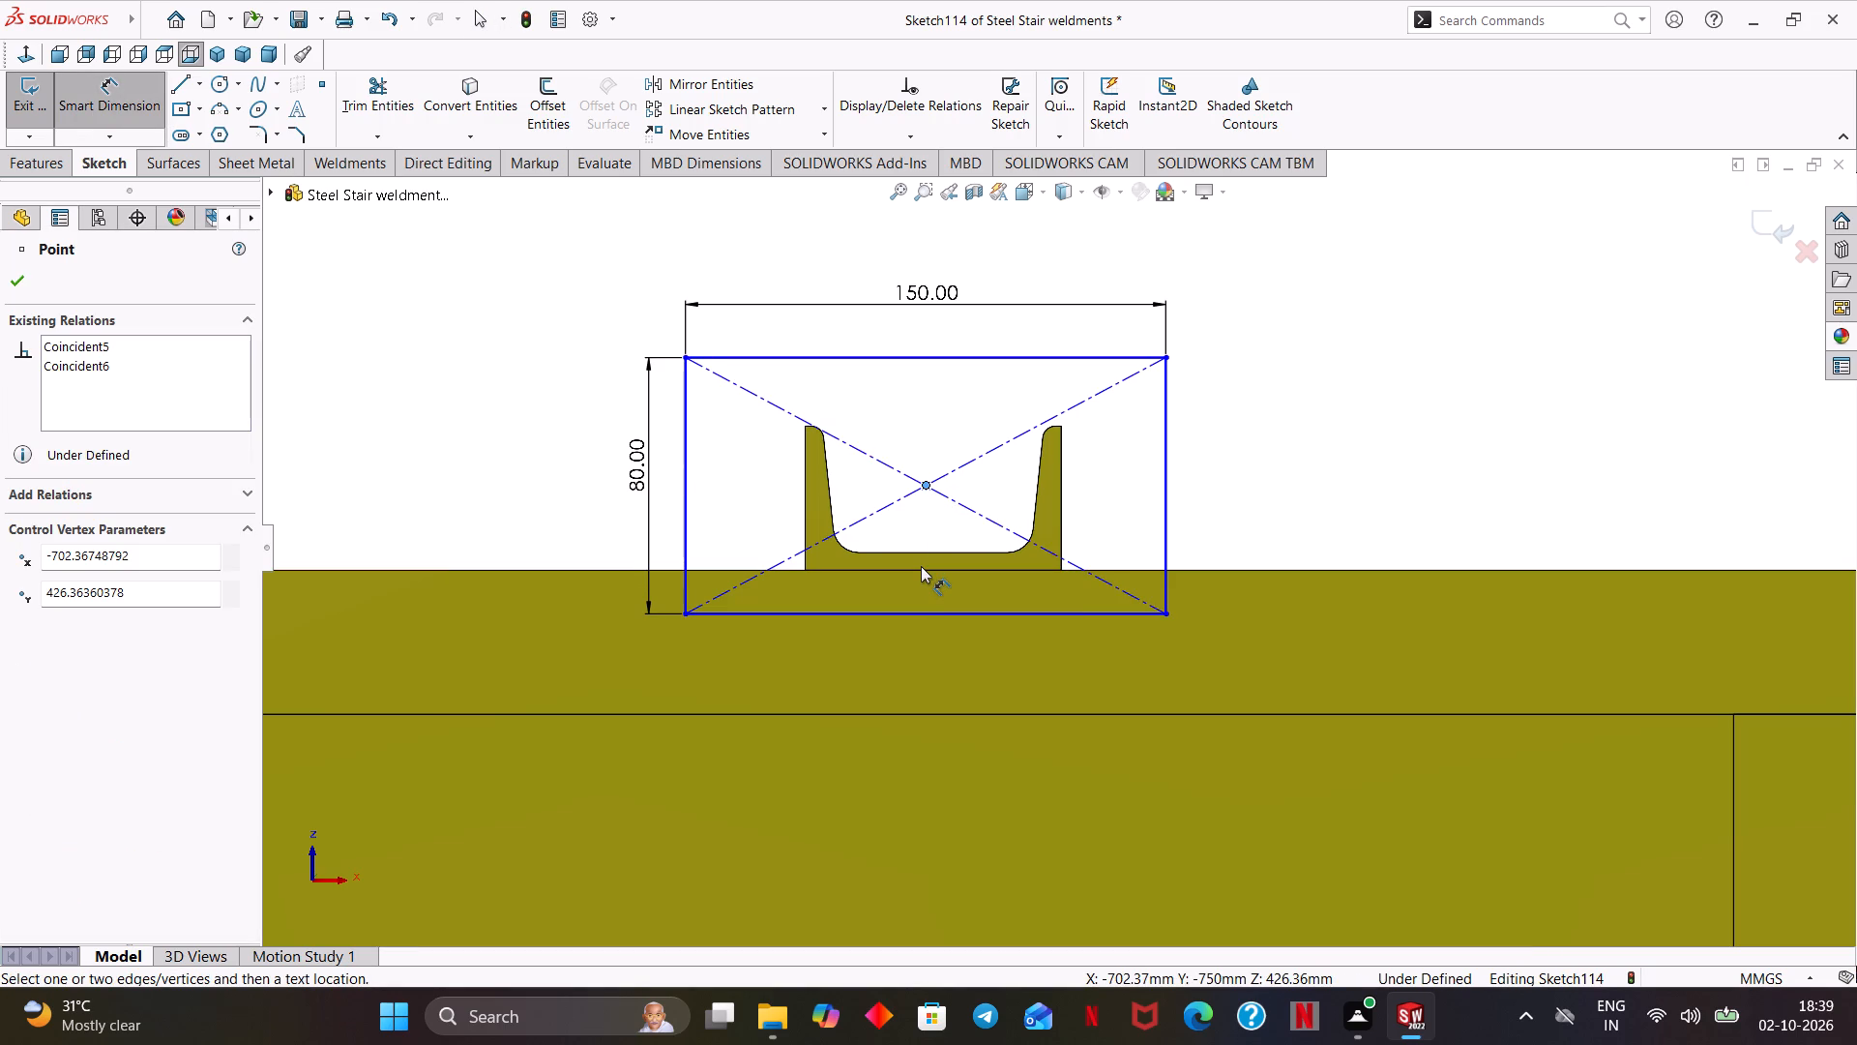
click(916, 549)
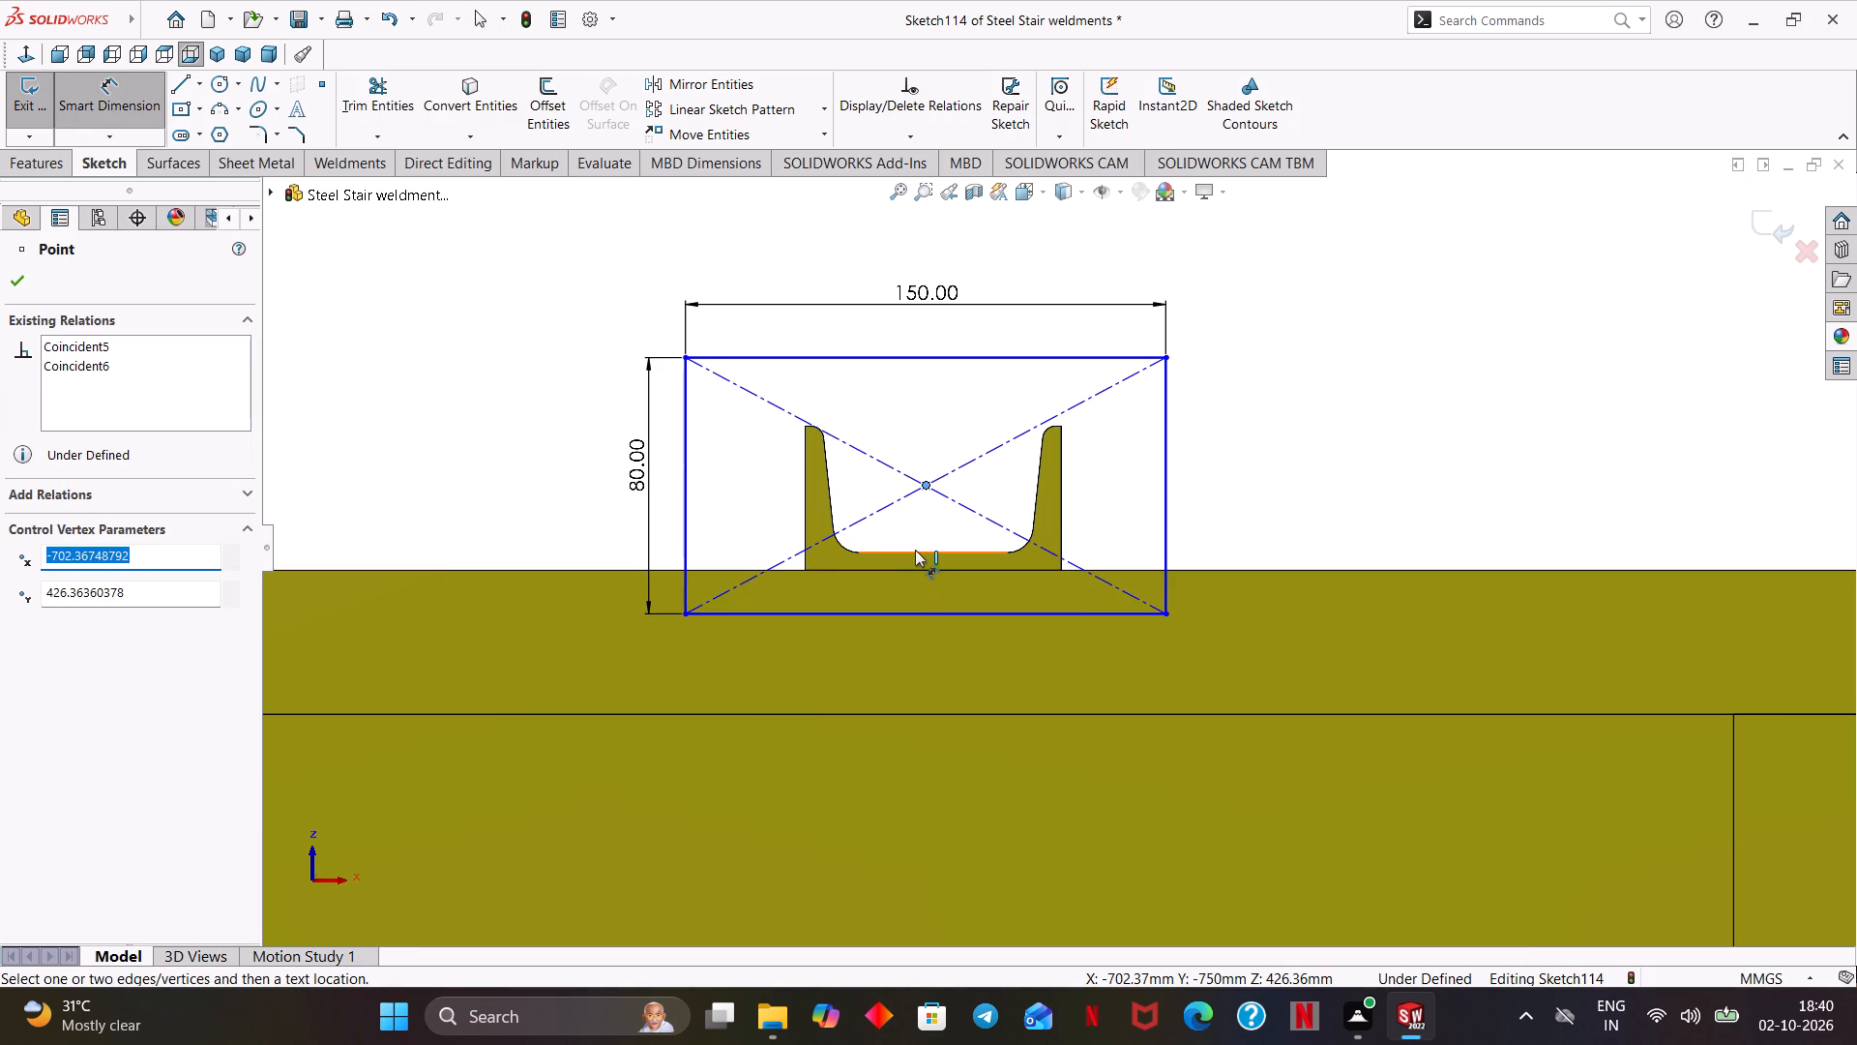
click(916, 552)
click(745, 513)
text(22.5)
key(Return)
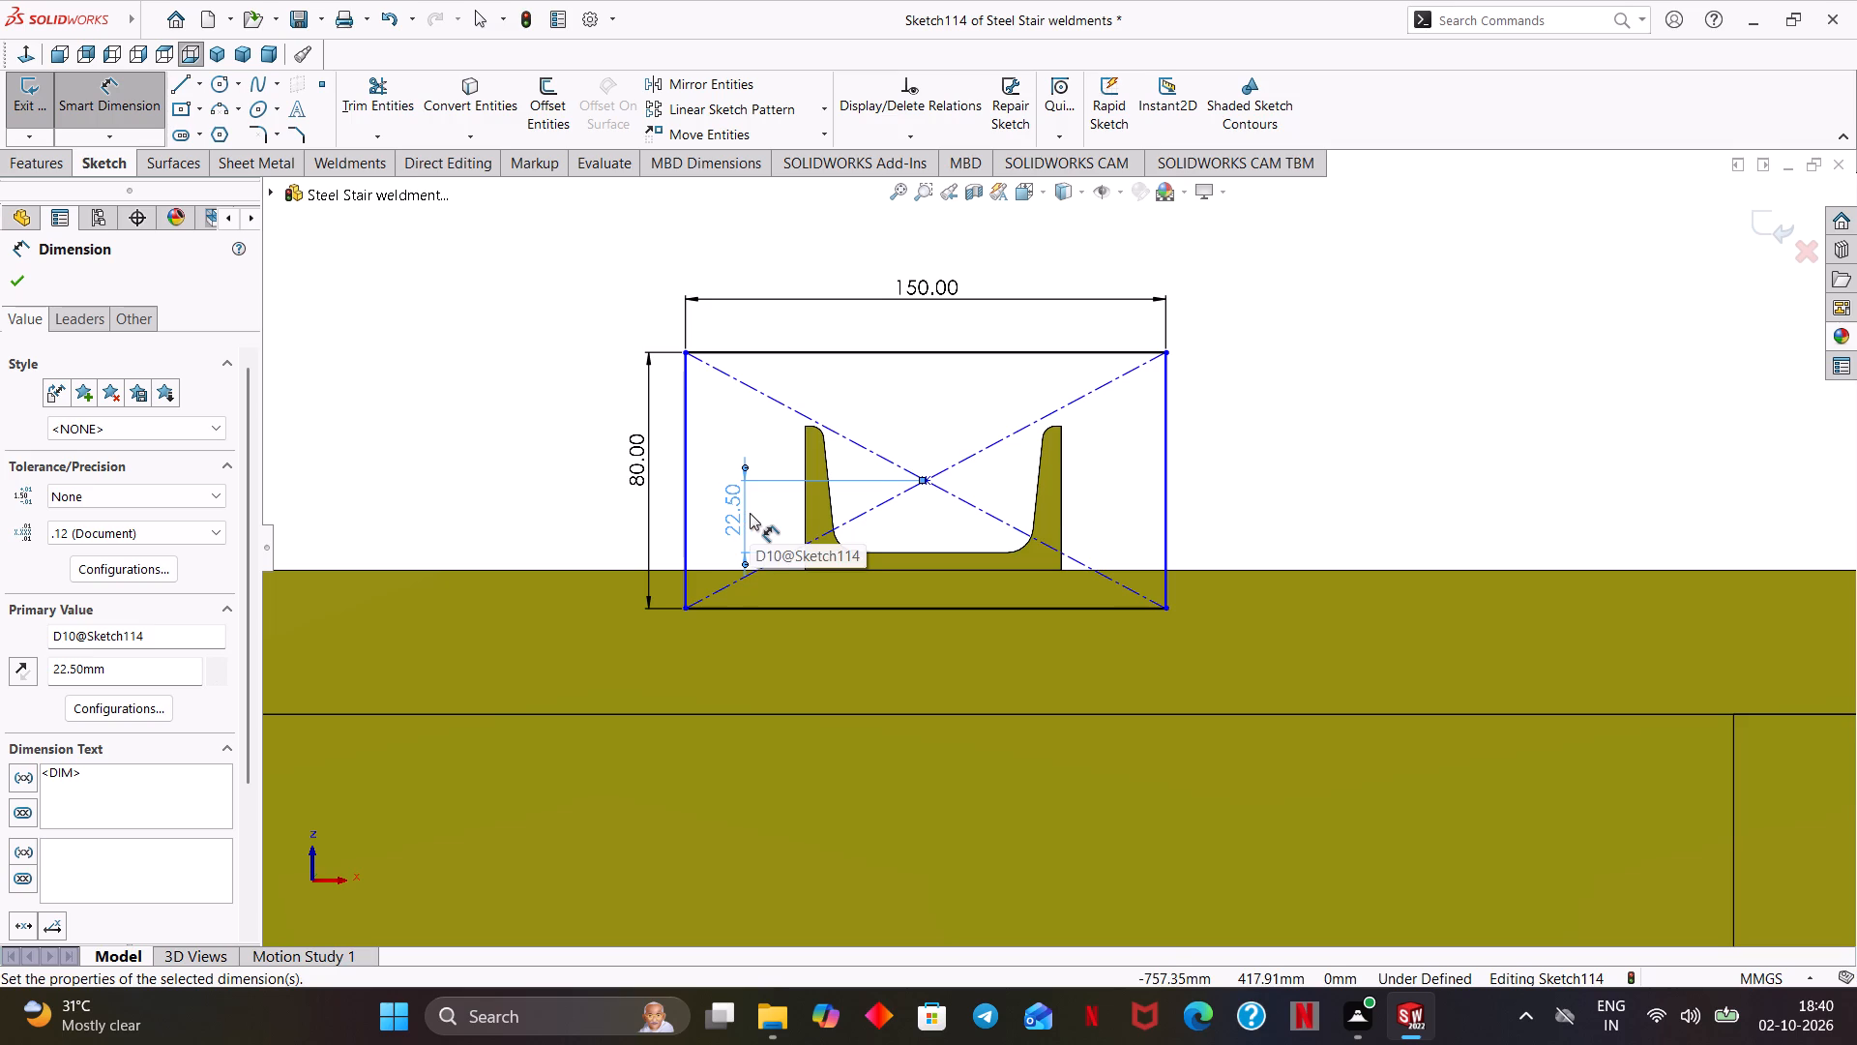
Dimension the rectangle's center point at 40 mm from the outer edge of the channel's nearest flange.
click(928, 480)
click(1064, 476)
click(1061, 481)
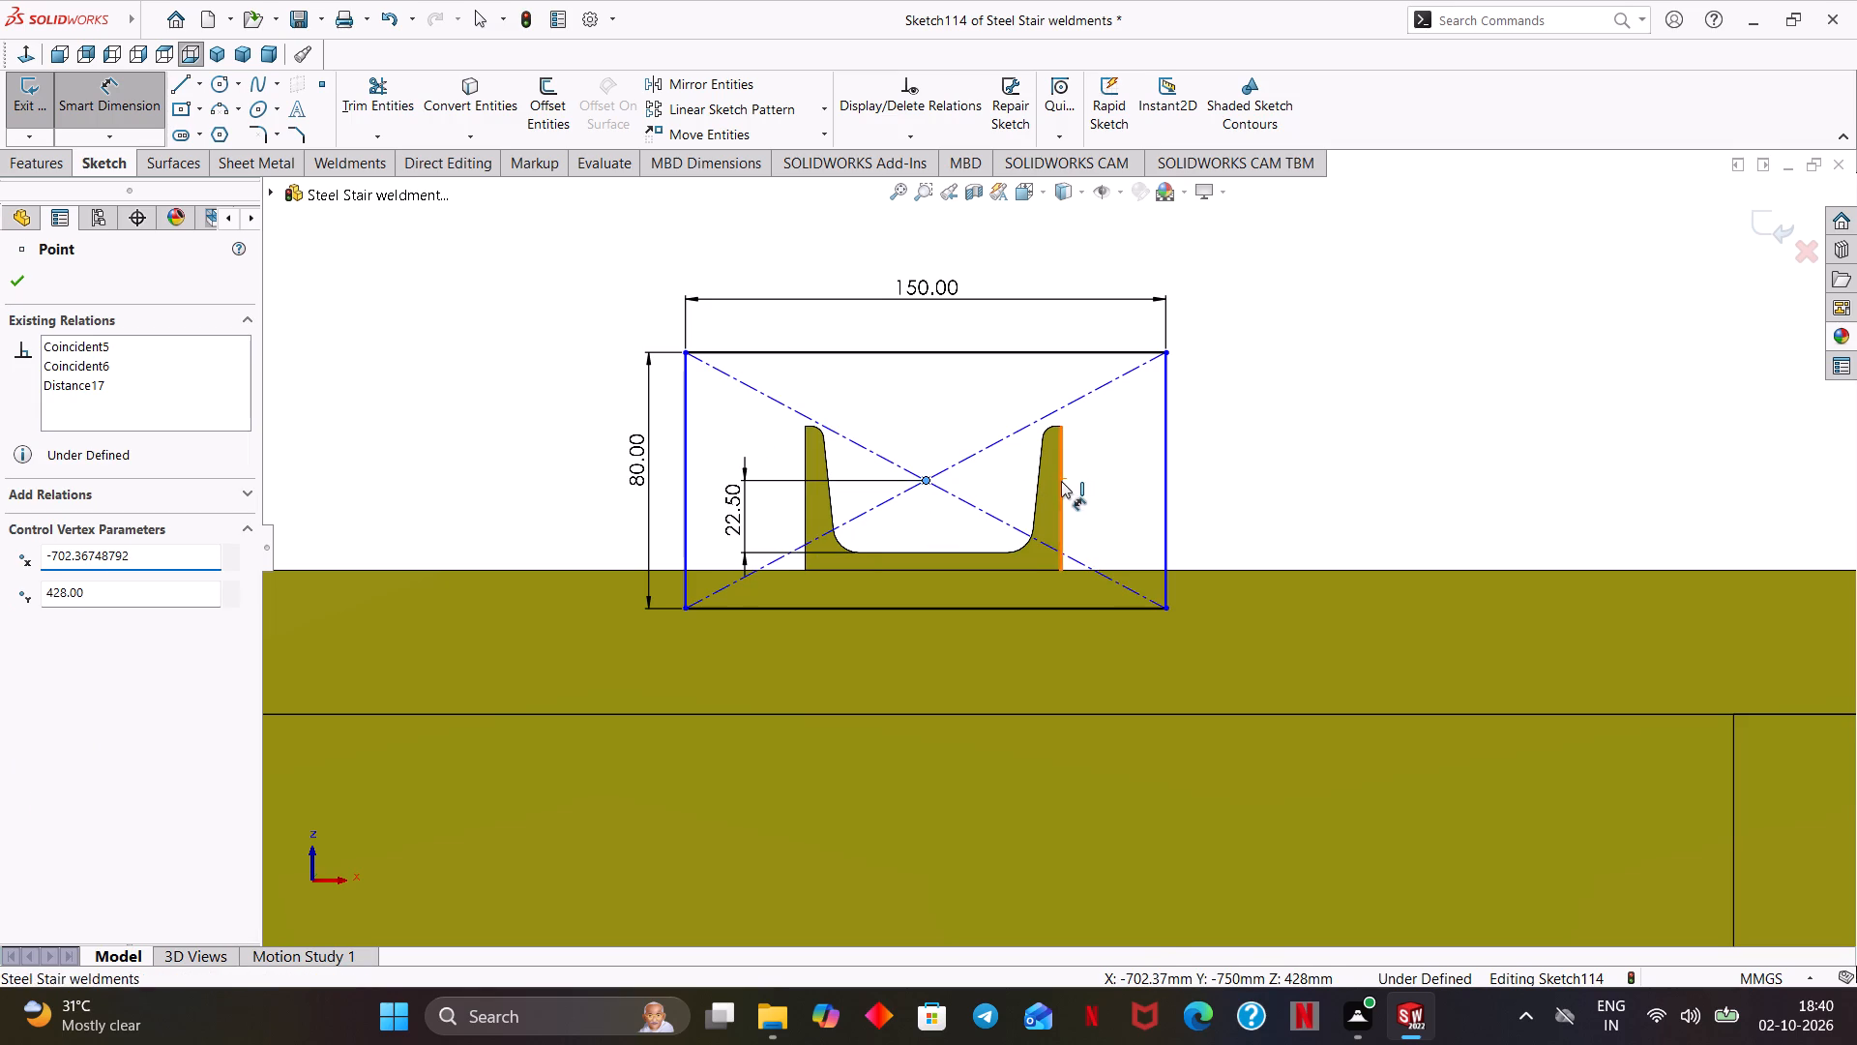
click(1007, 398)
text(40)
key(Return)
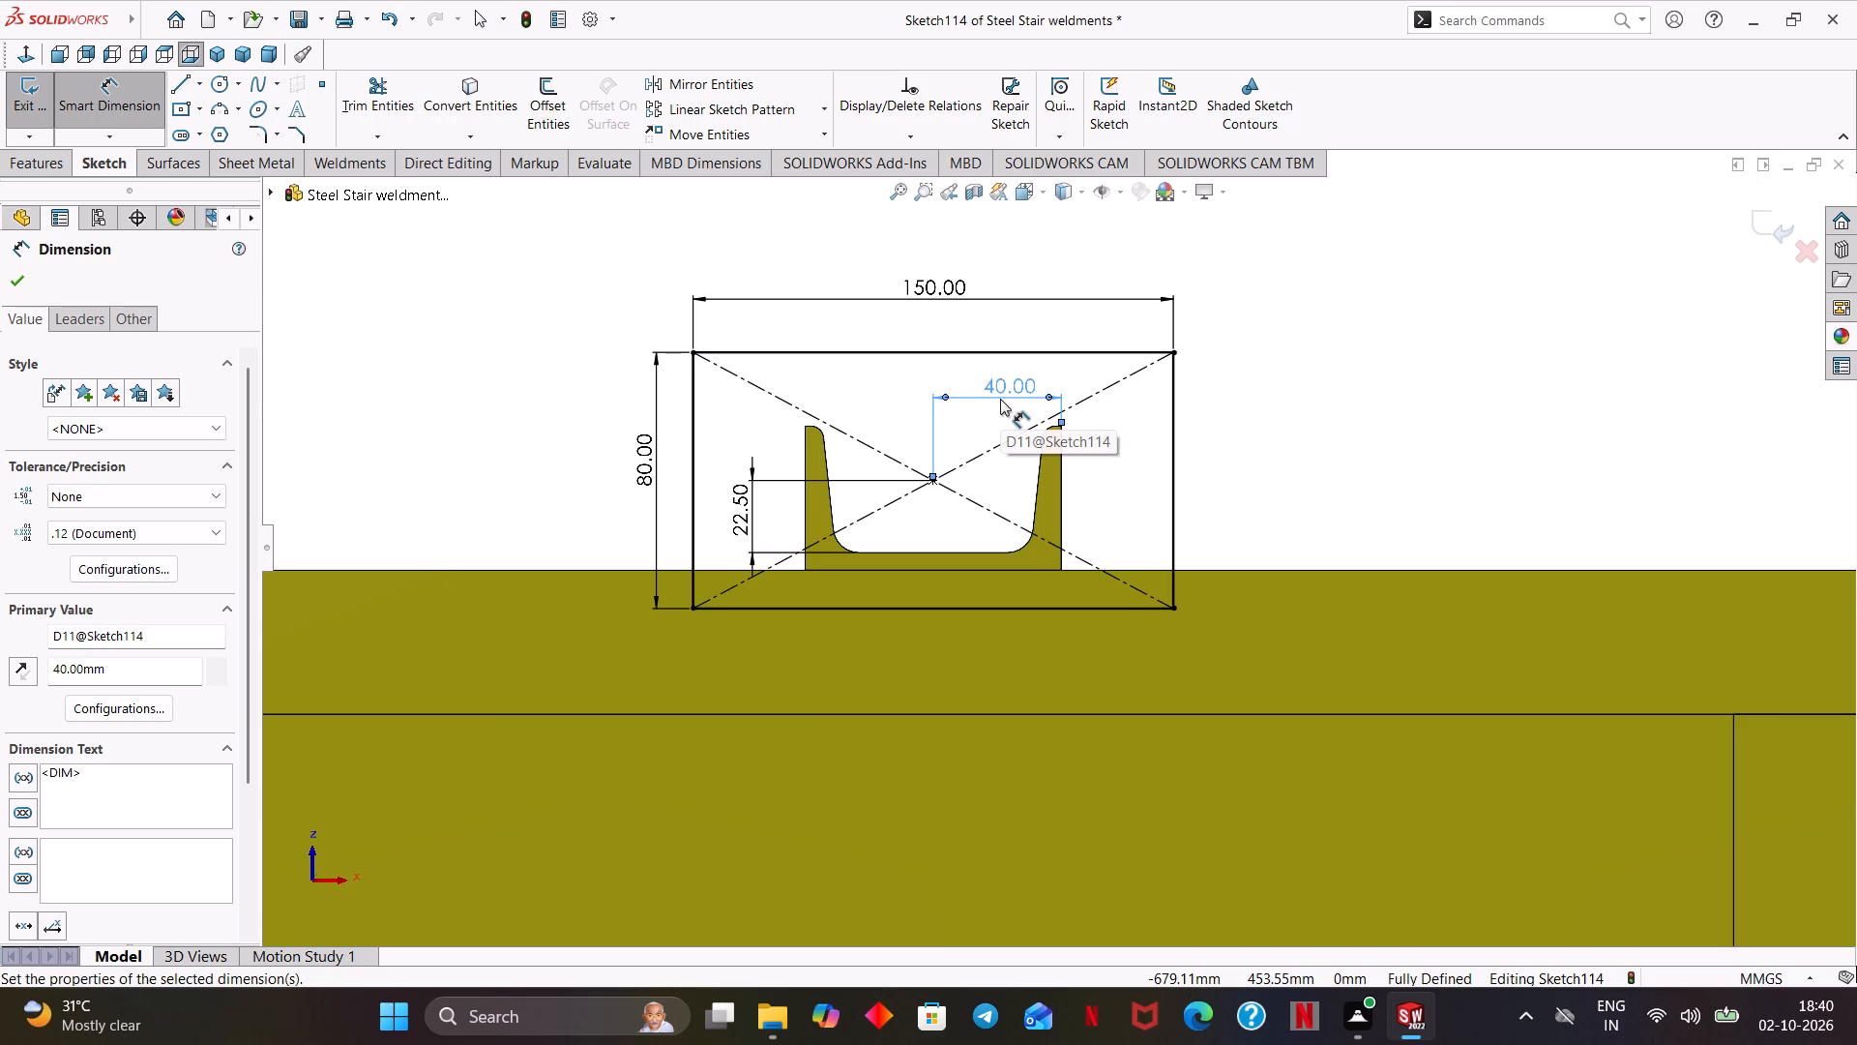
click(13, 279)
Move the 22.50 dimension inside the channel profile to clear the space beside the flange.
click(216, 76)
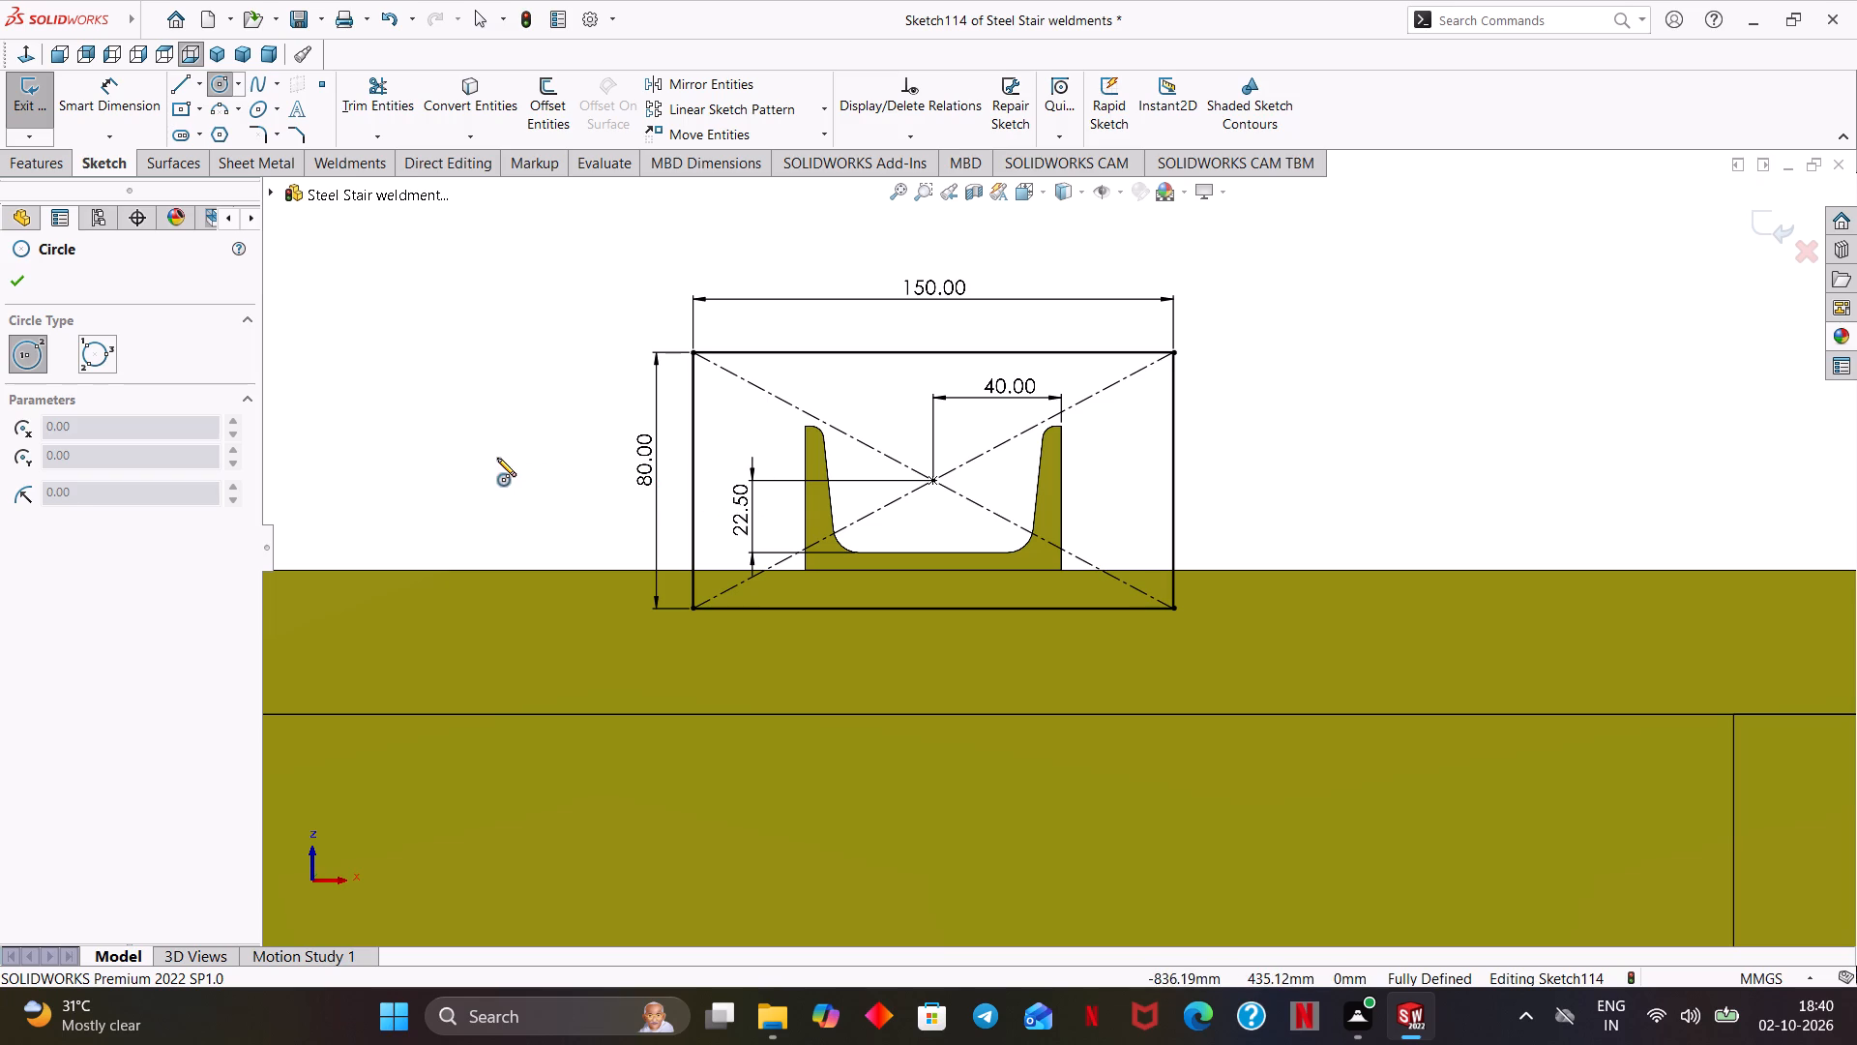
key(Escape)
drag(738, 515, 567, 498)
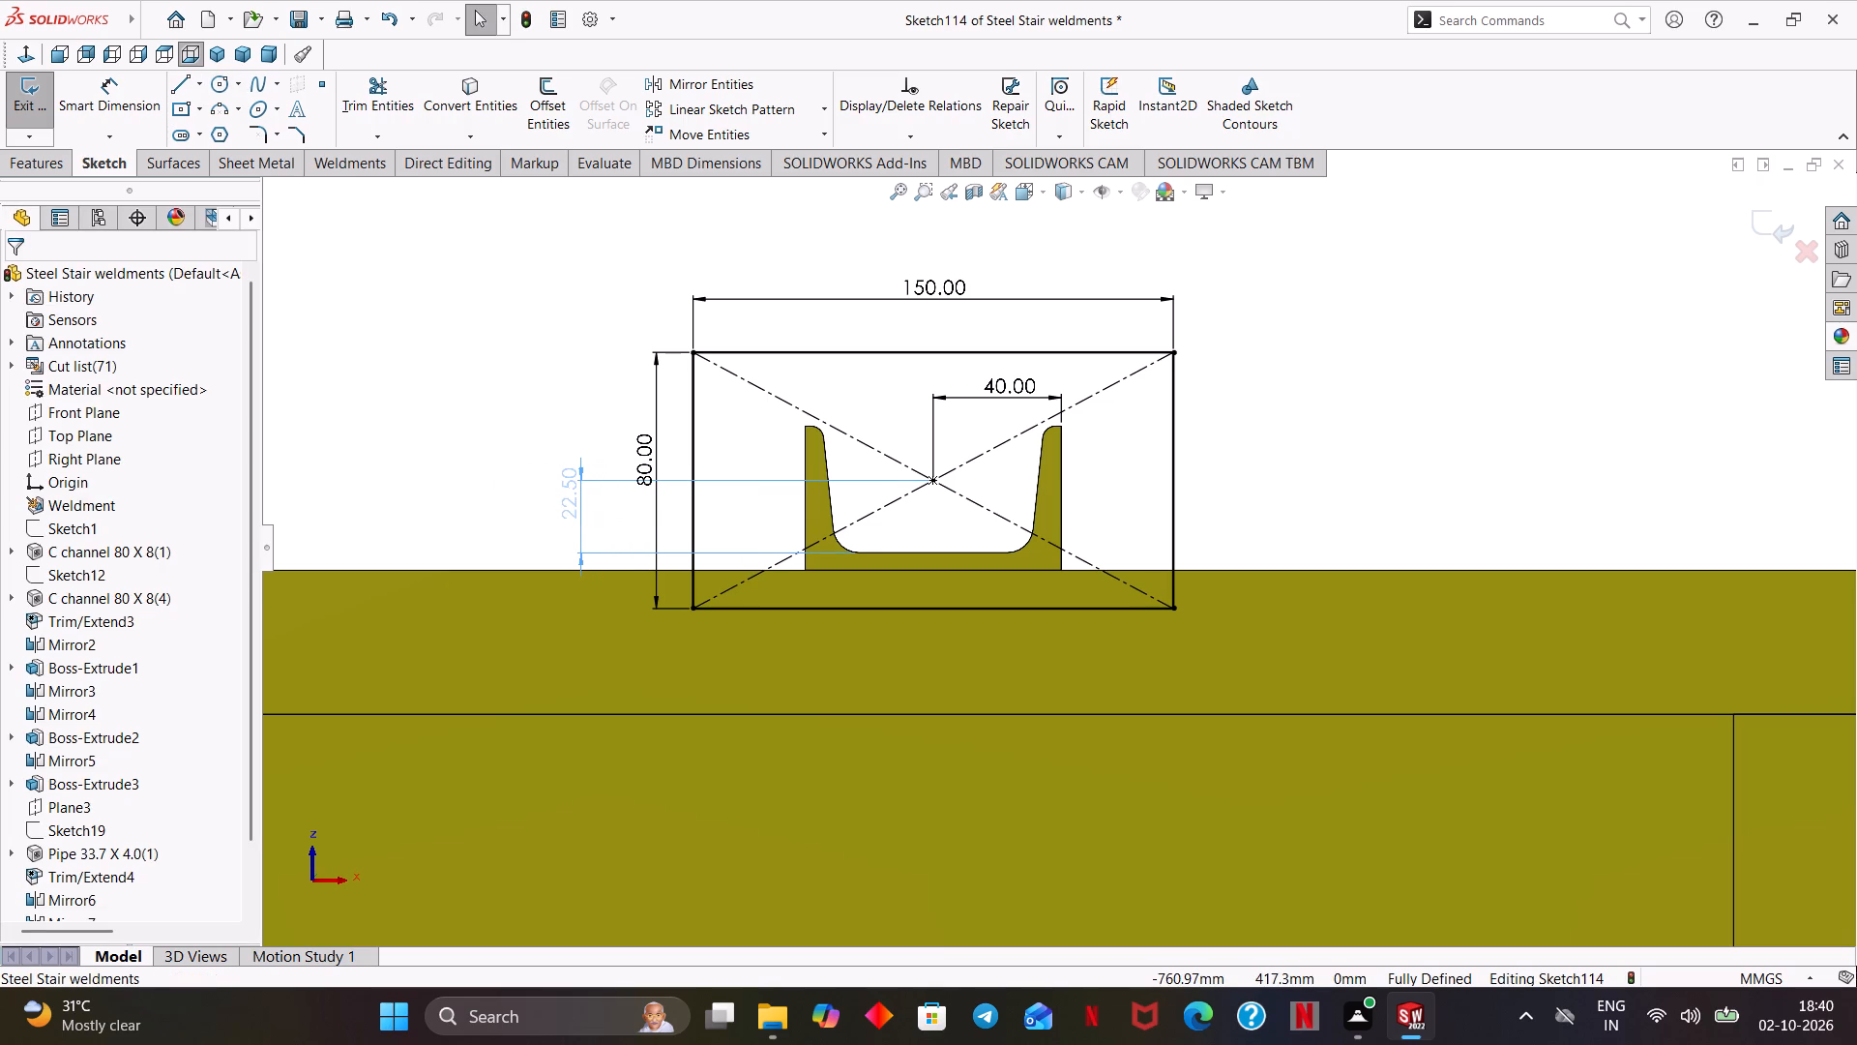
drag(567, 498, 899, 509)
Sketch circles of about 9.6 mm and 11.2 mm radius on either side of the channel, level with the rectangle's center.
click(212, 79)
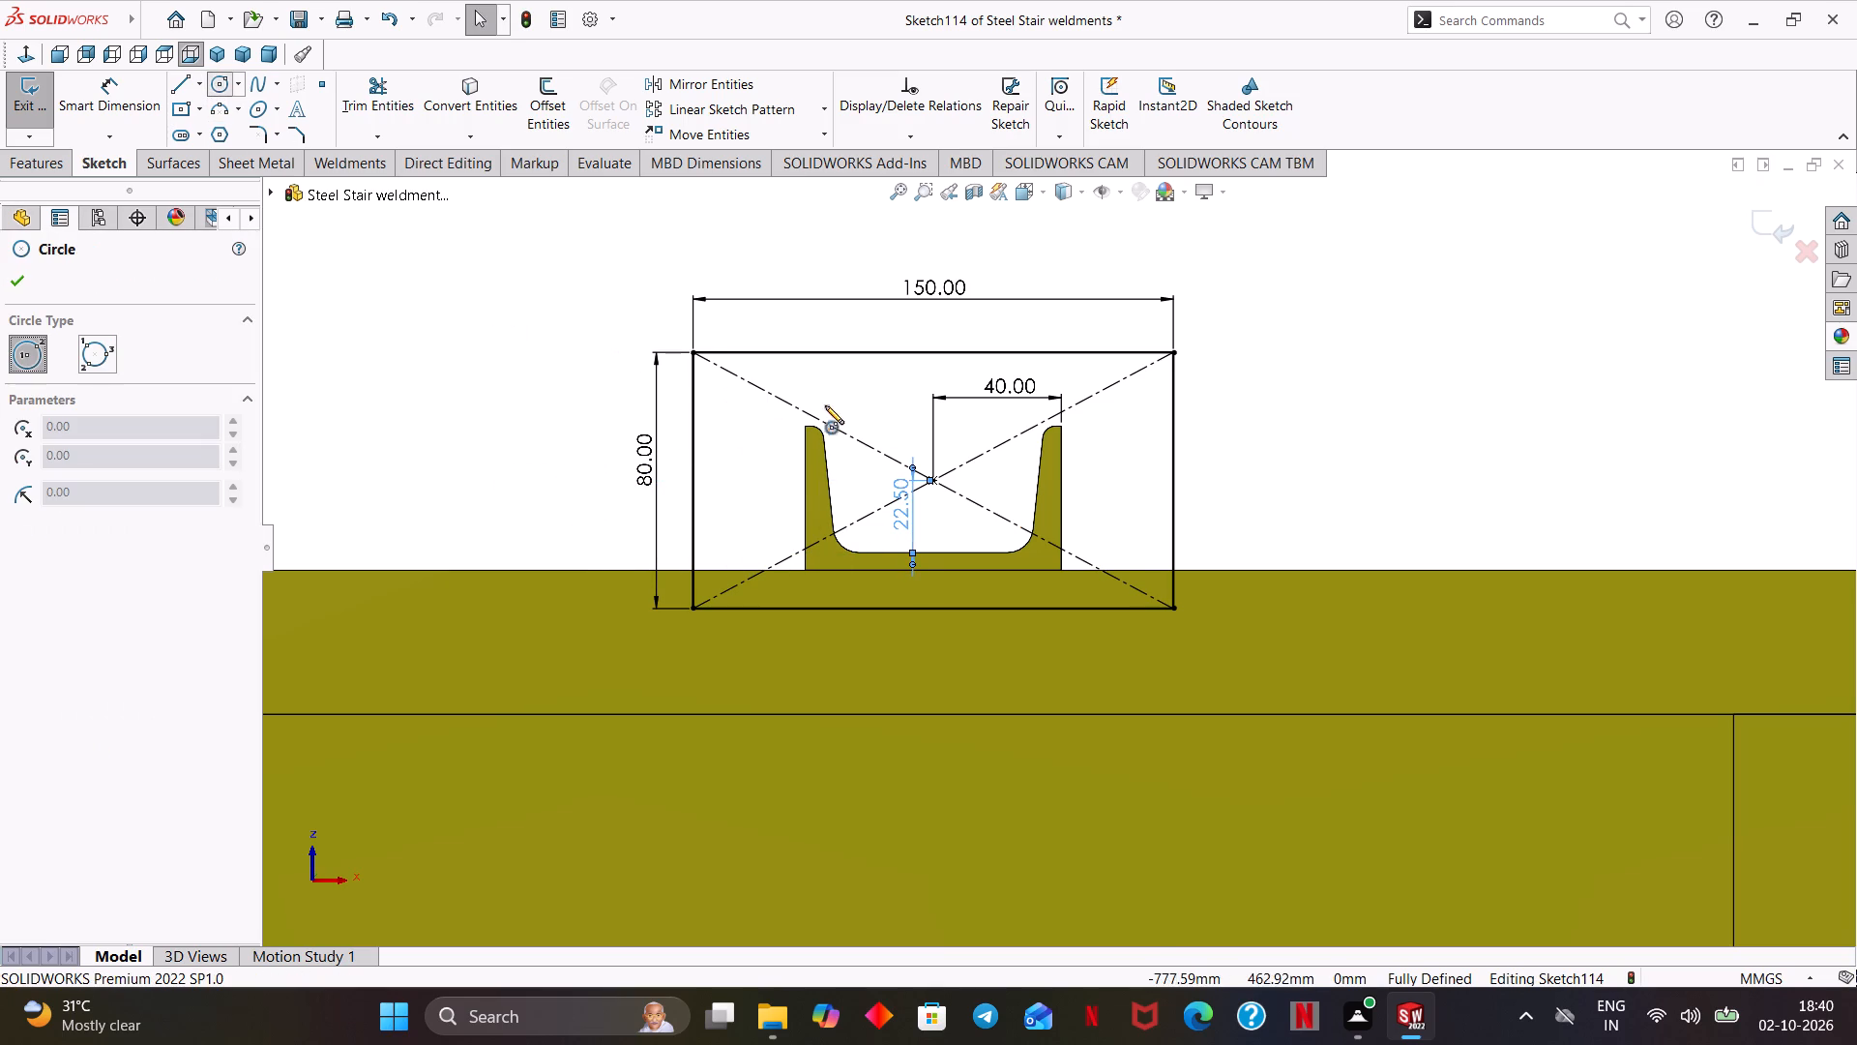
click(749, 479)
click(774, 498)
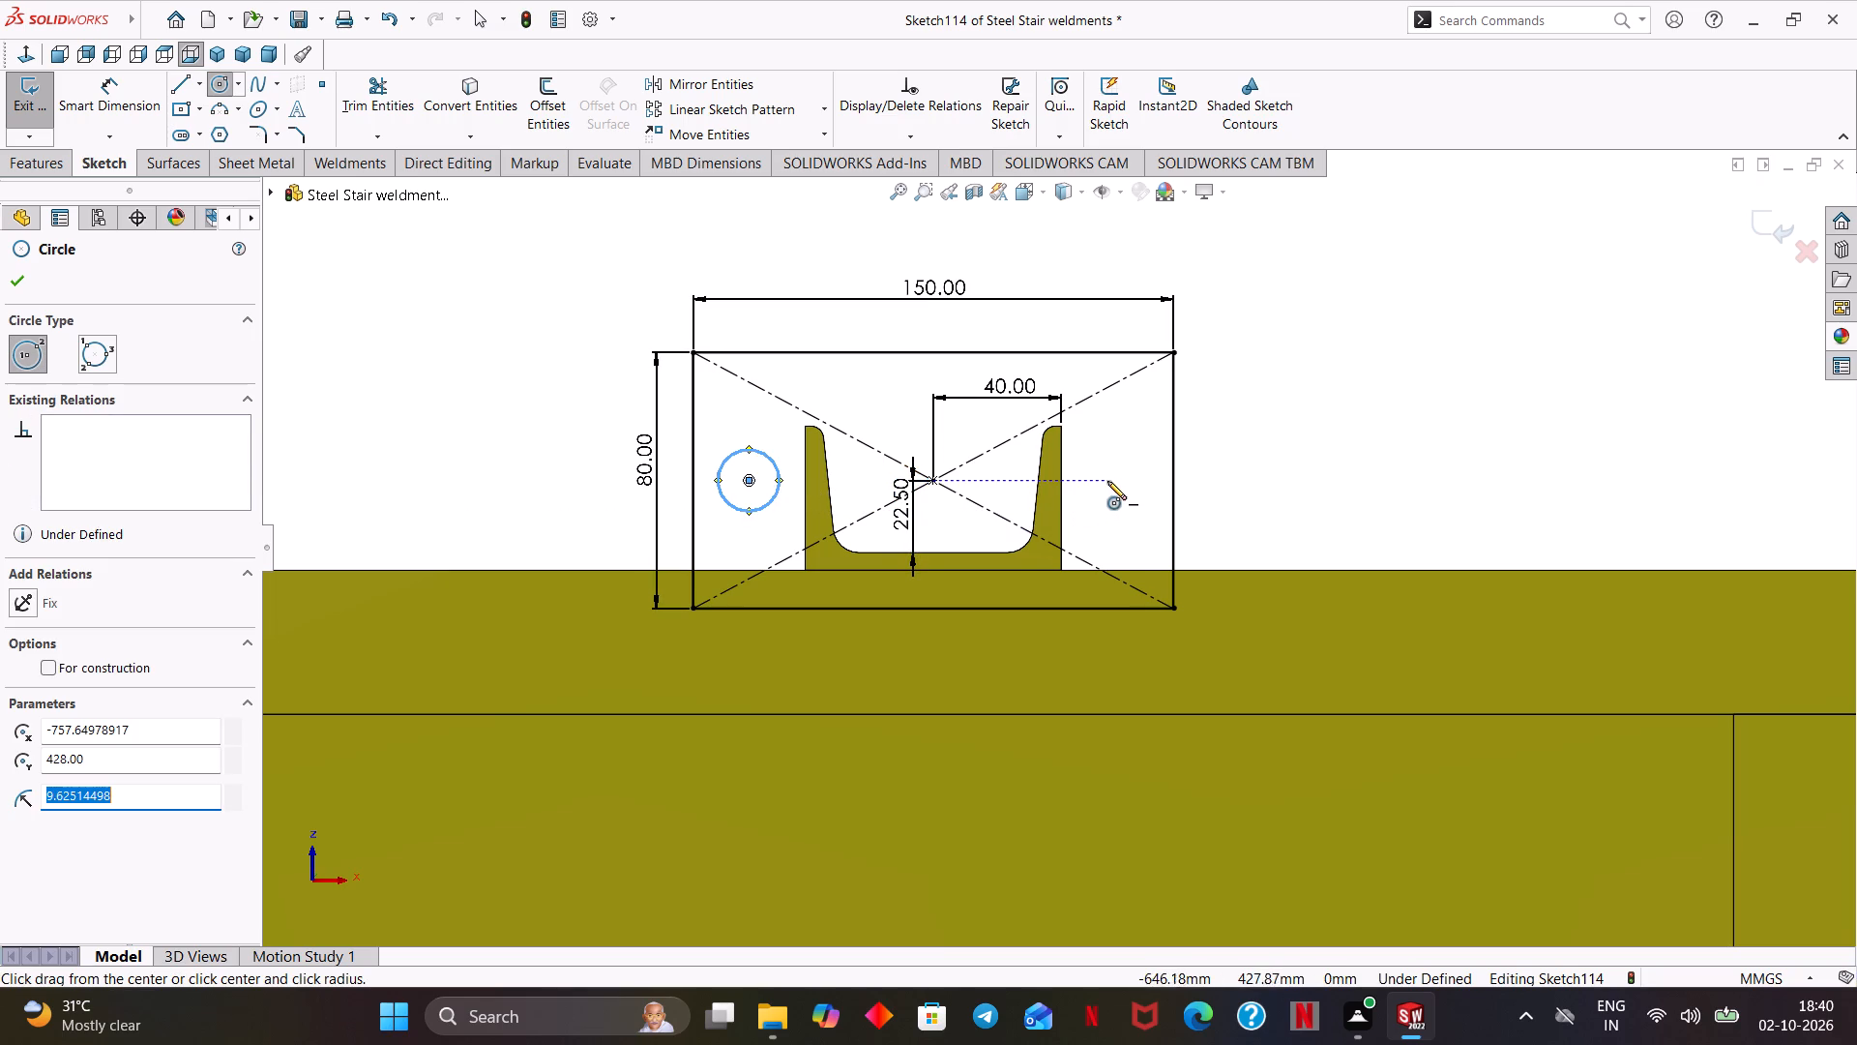
click(1115, 478)
click(1139, 507)
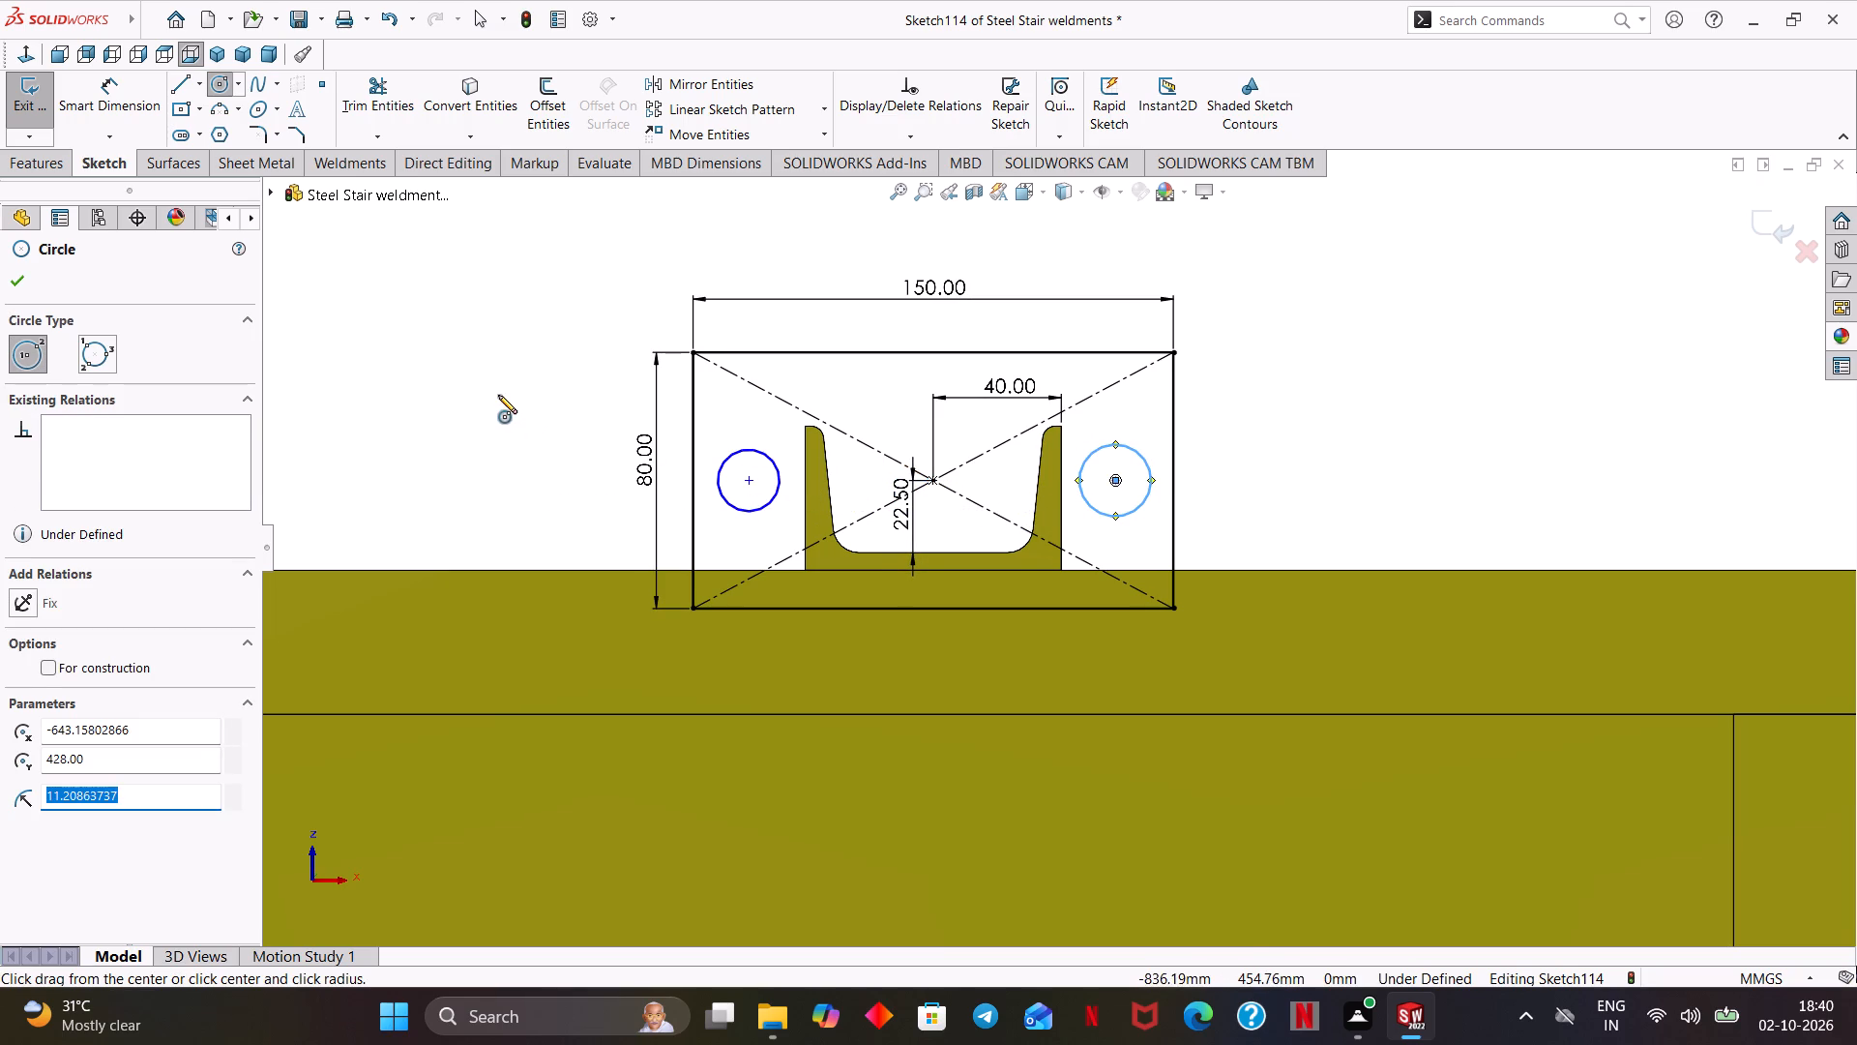
key(Escape)
Add an equal relation between the two new circles.
shift+click(776, 462)
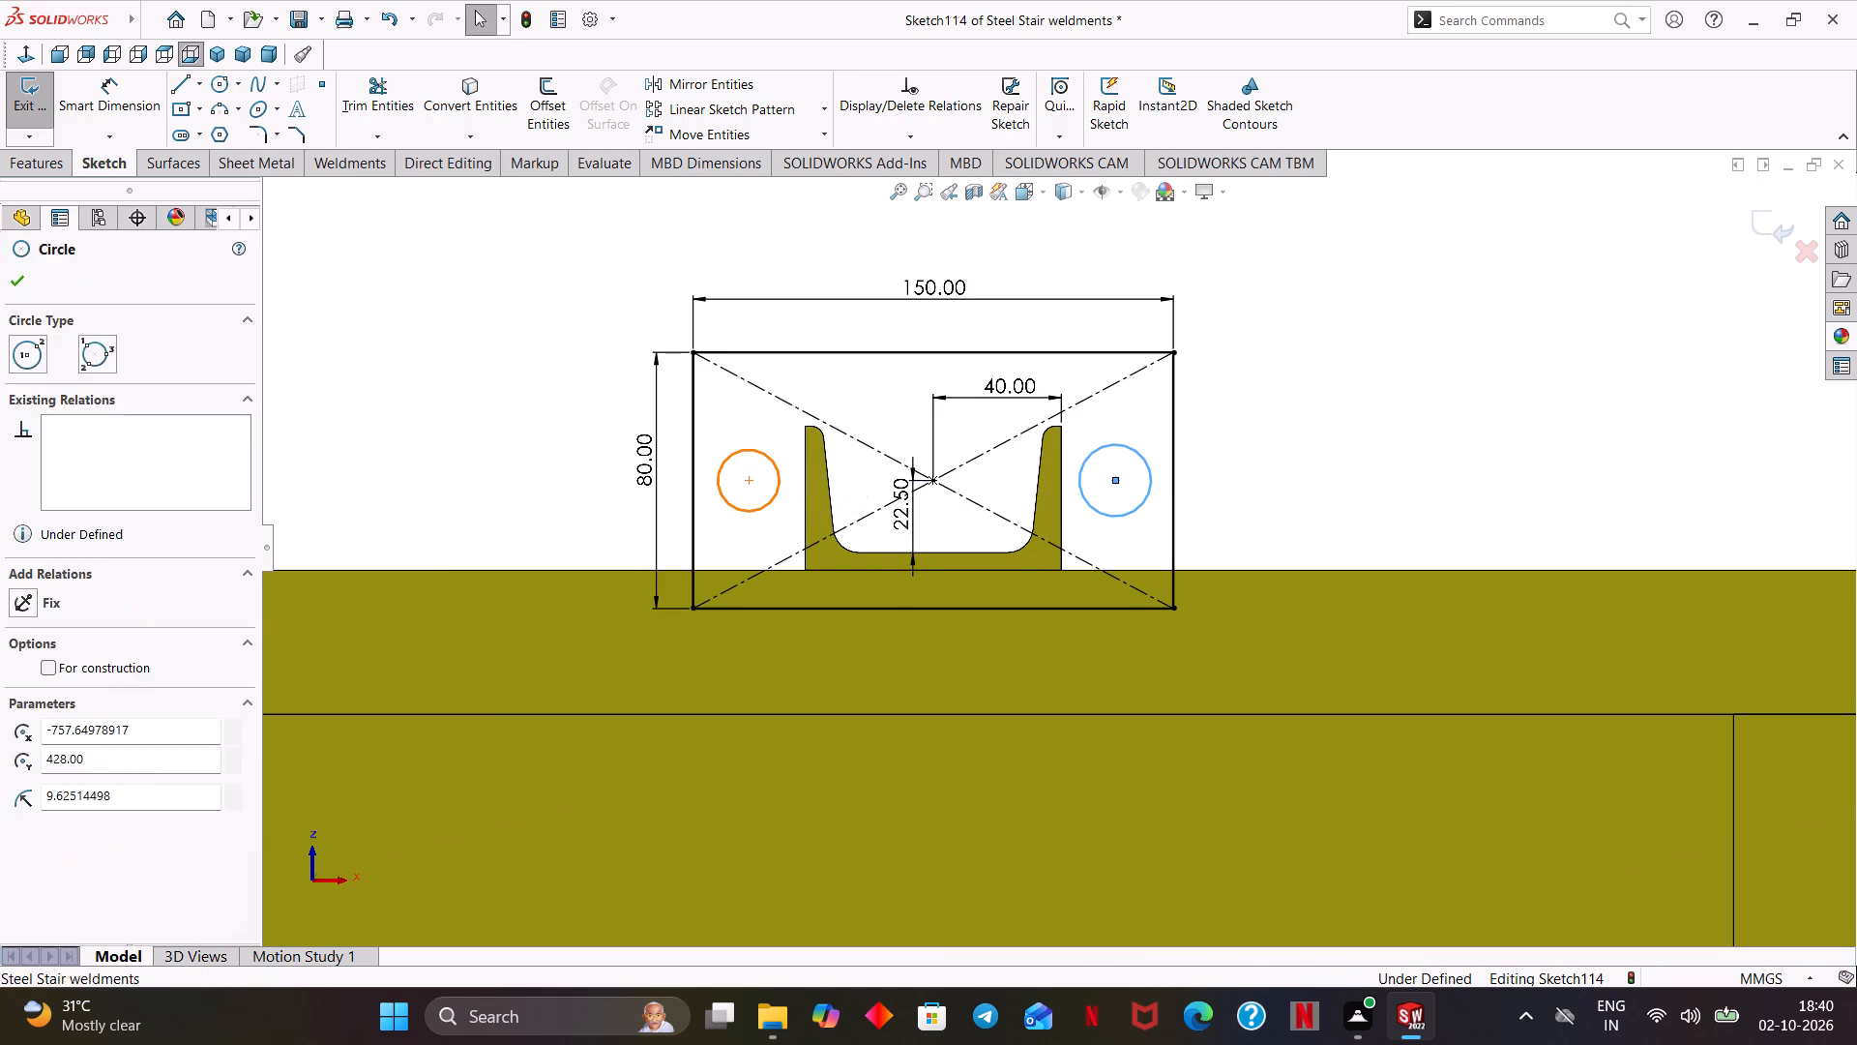
shift+click(1091, 456)
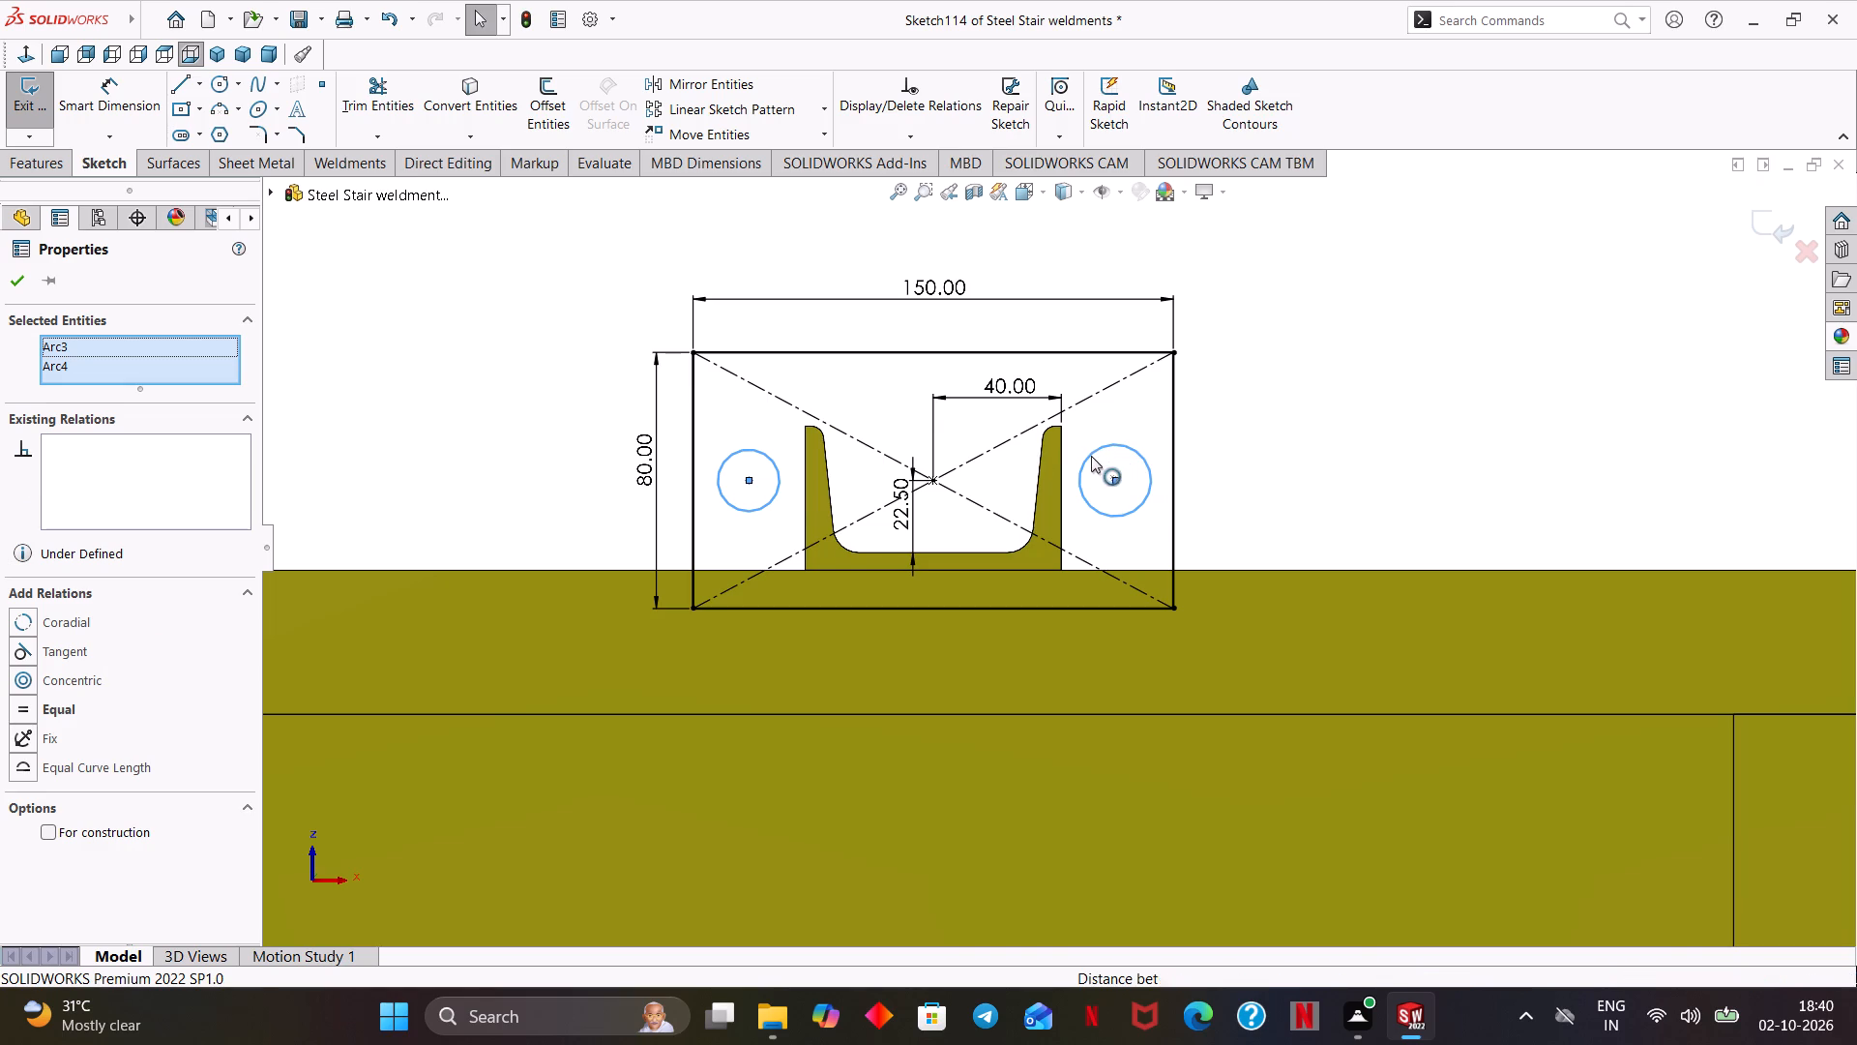
click(1236, 379)
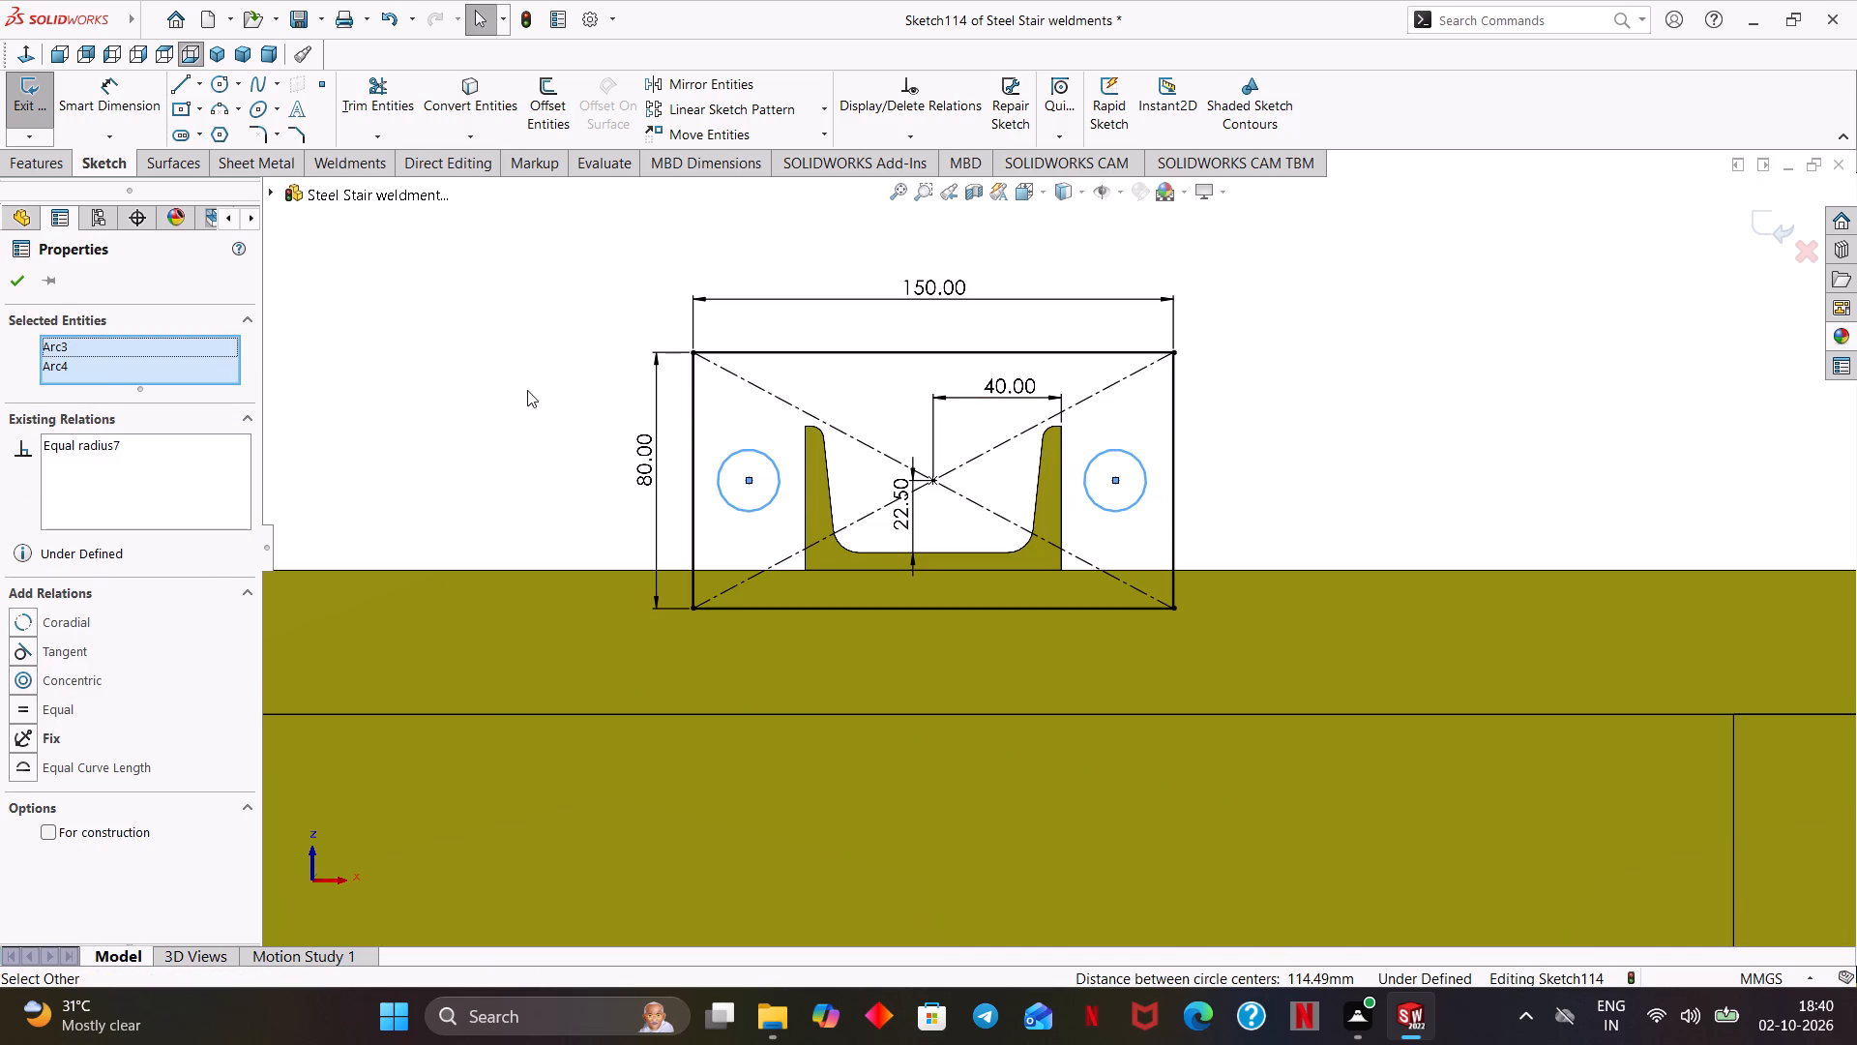
click(24, 290)
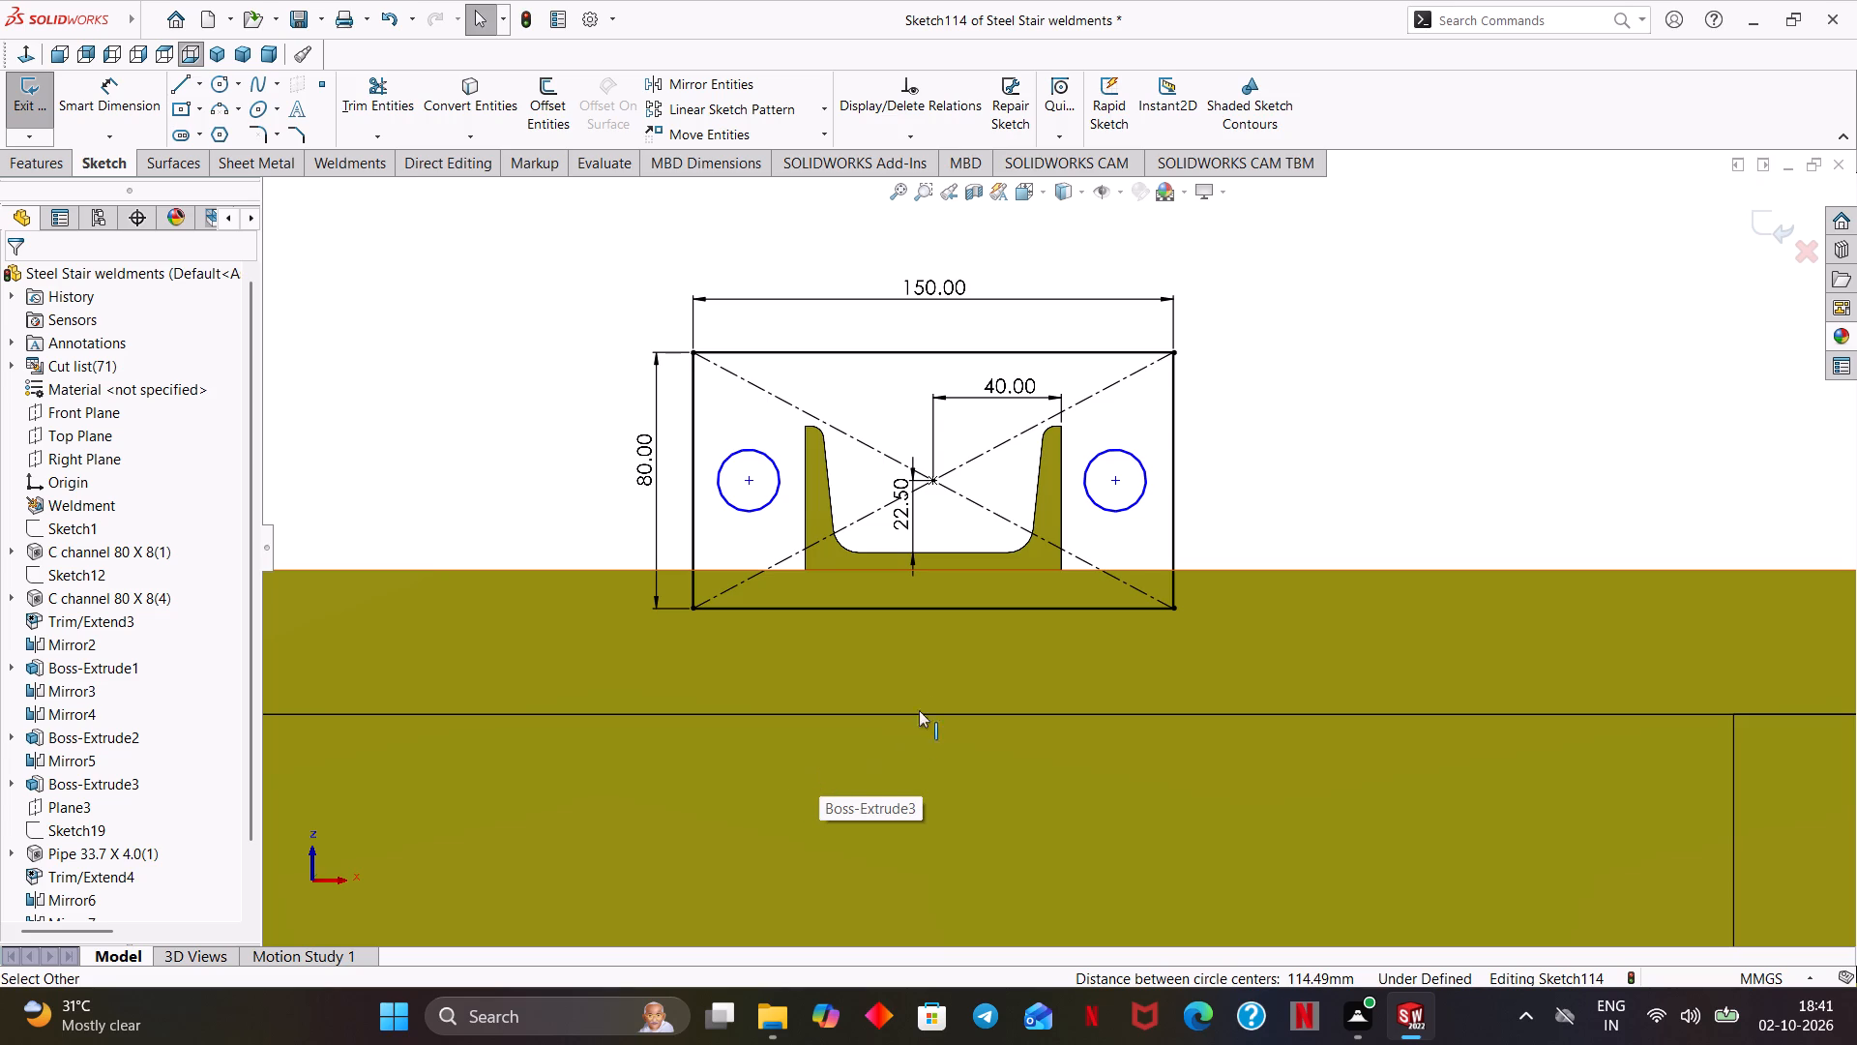
Add a horizontal relation between the rectangle's center point and both circle centers.
shift+click(752, 481)
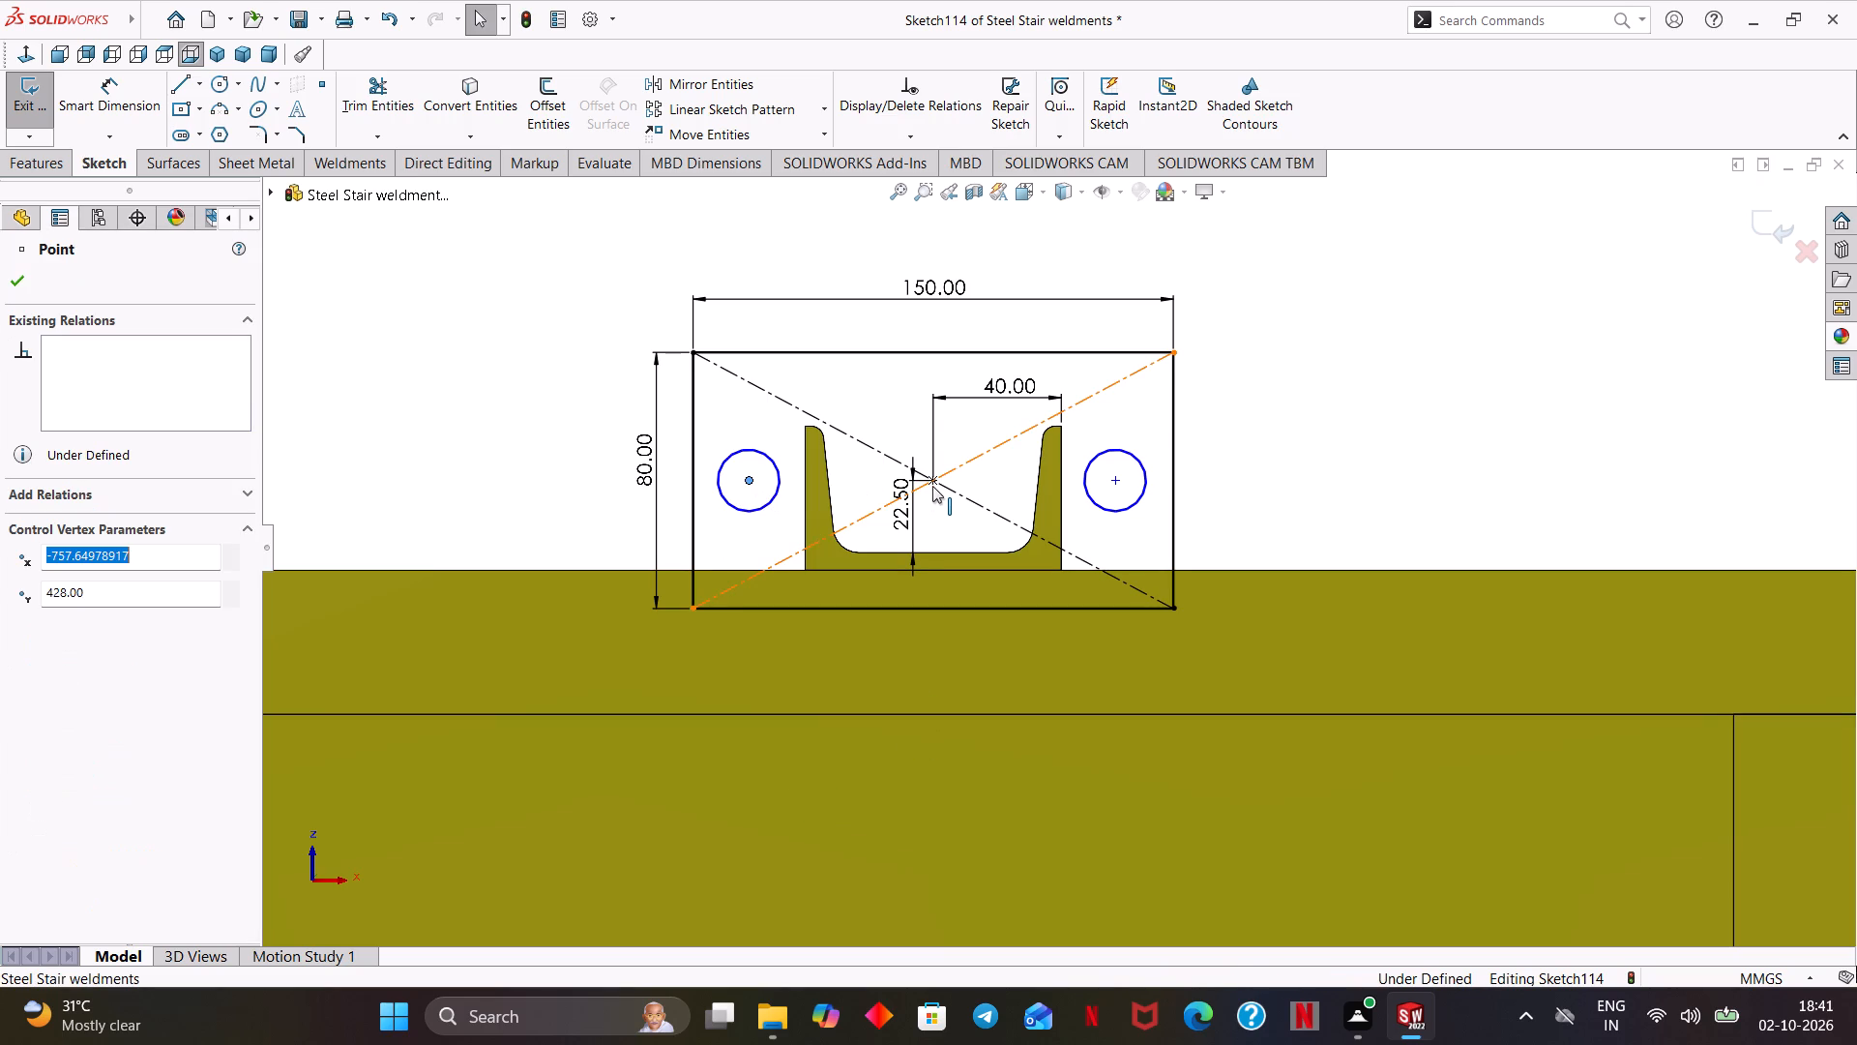
shift+click(933, 479)
shift+click(1119, 483)
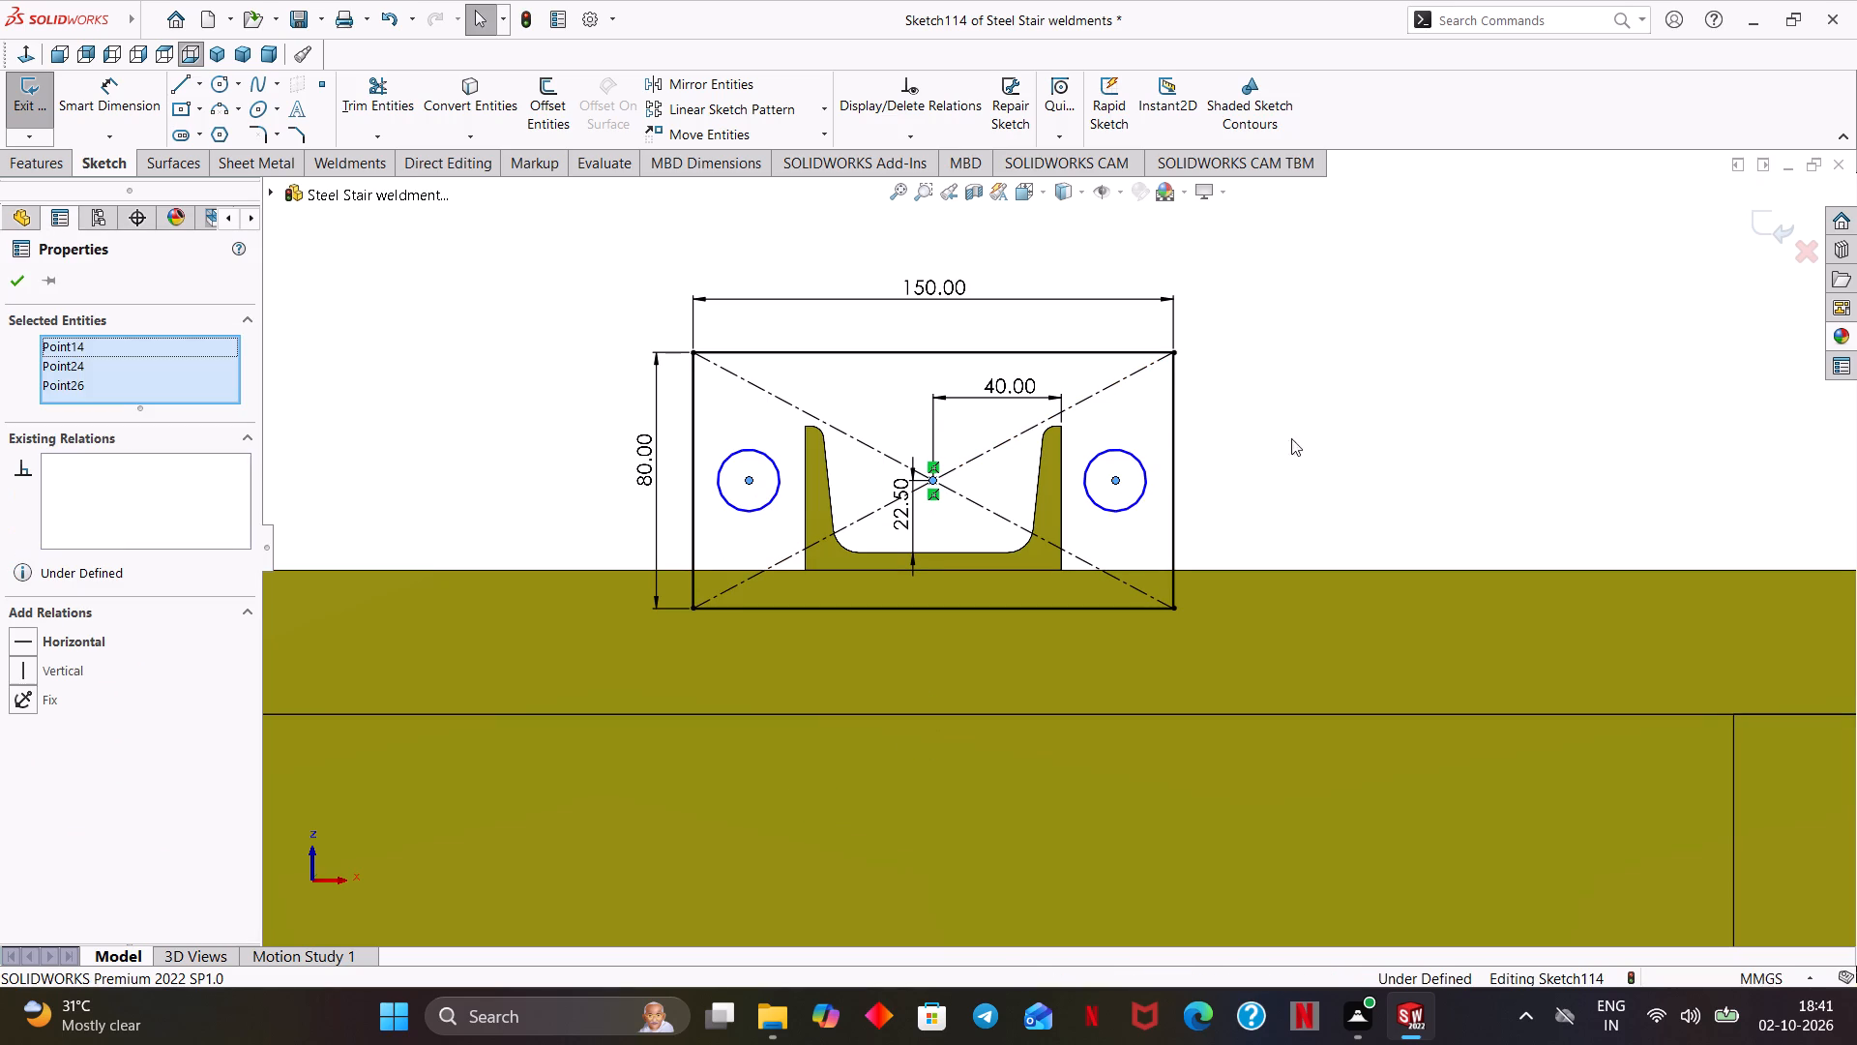
click(1173, 398)
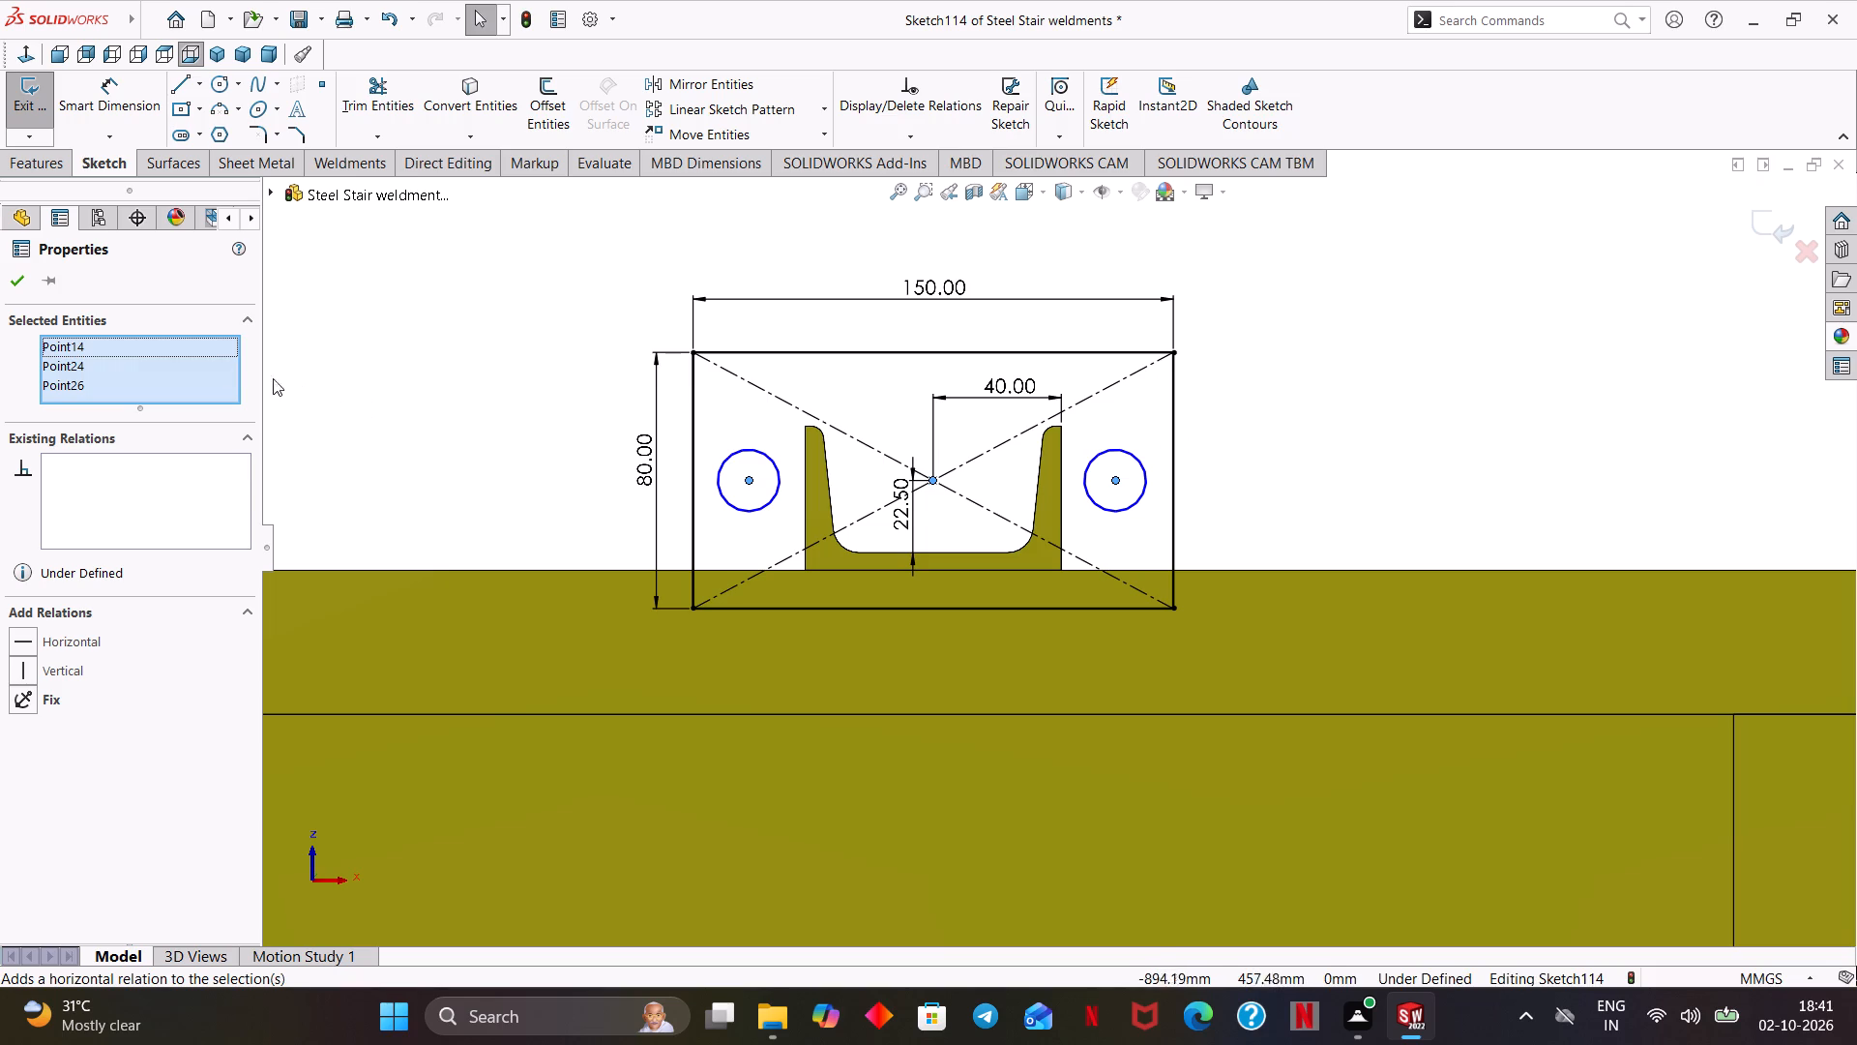
click(22, 642)
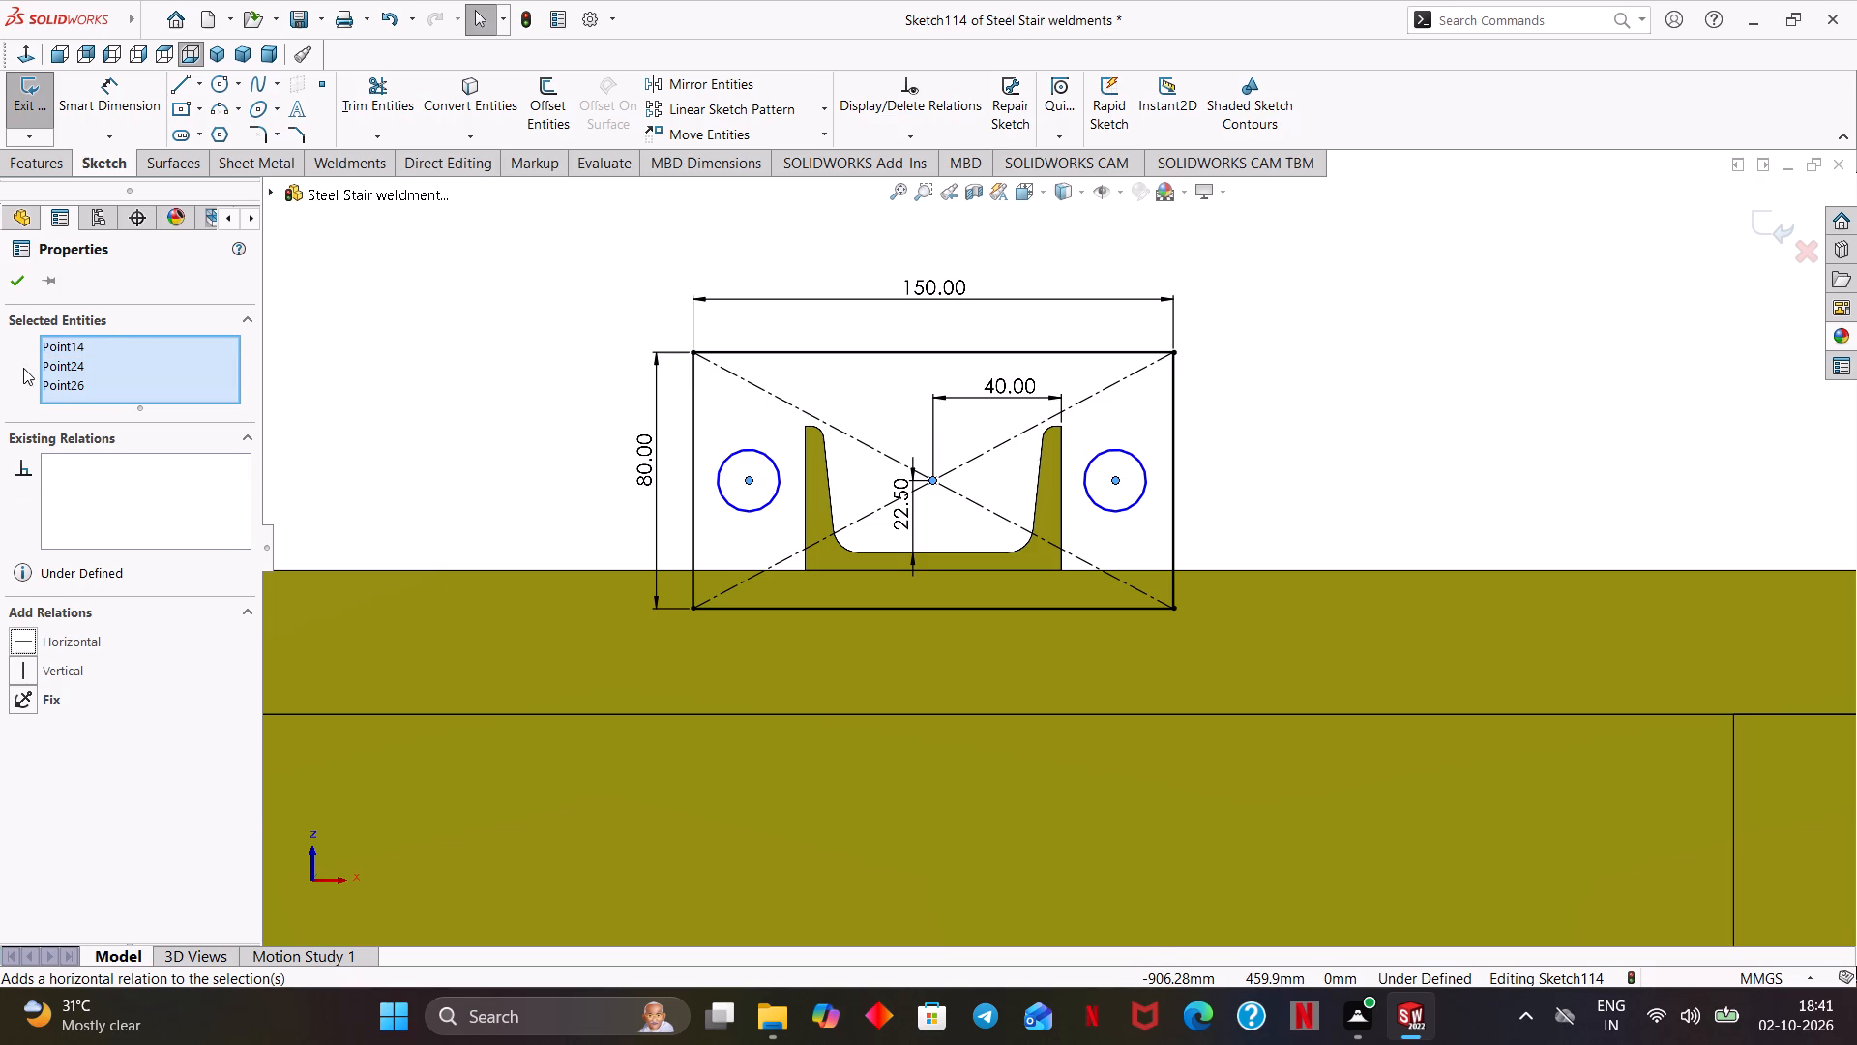
click(18, 285)
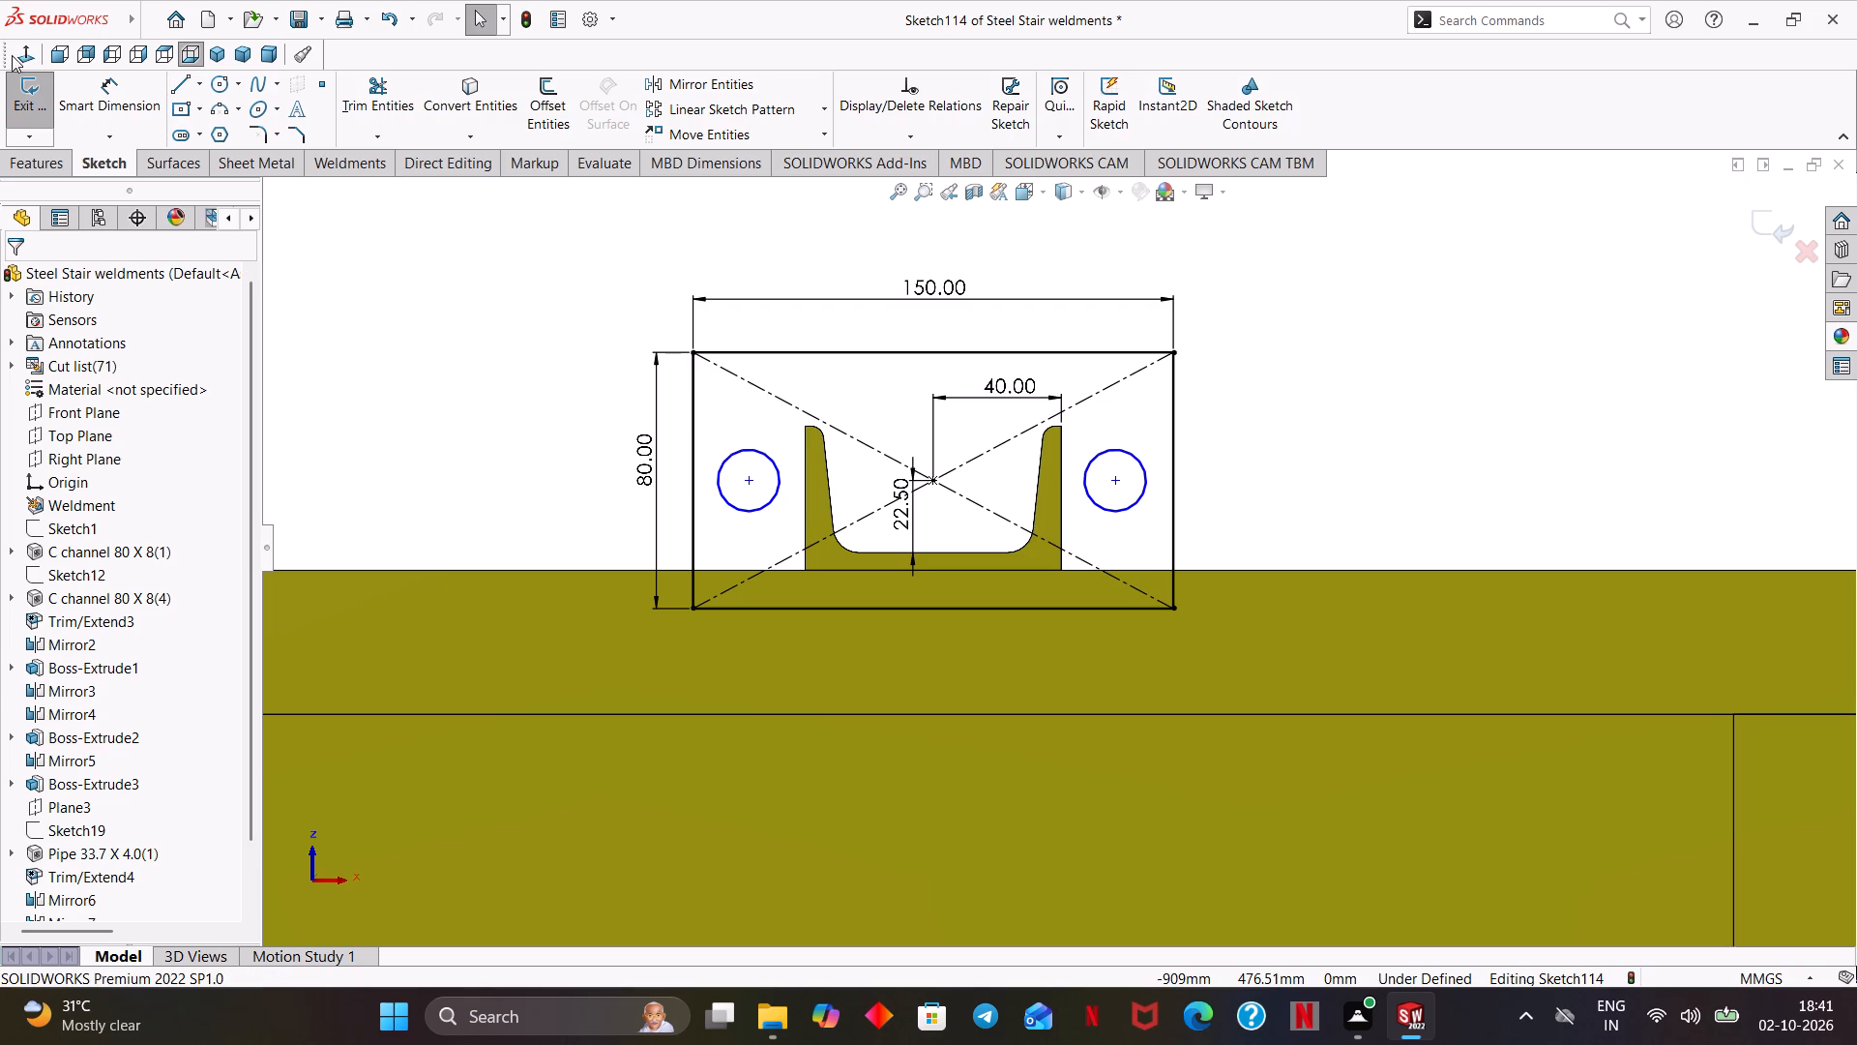
Dimension each circle's center 15 mm from the nearer short side of the 150 by 80 mm rectangle.
click(113, 93)
click(689, 406)
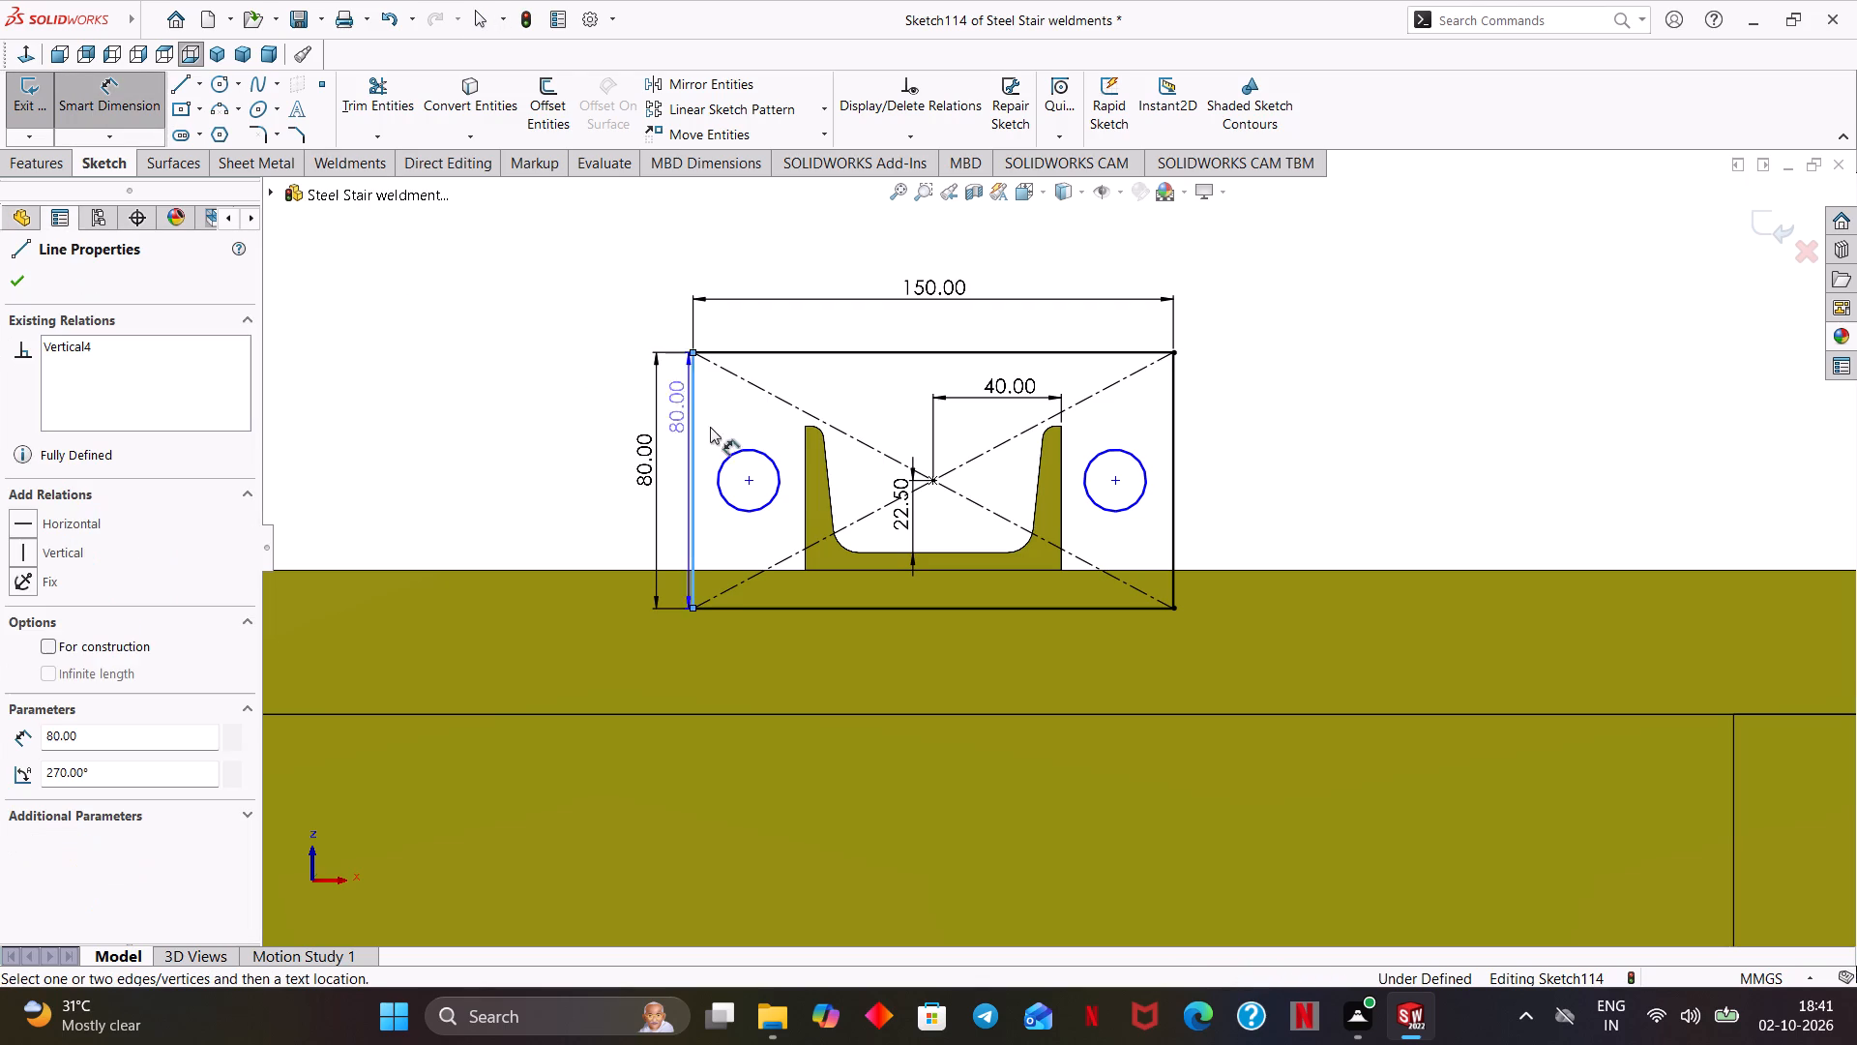
click(738, 448)
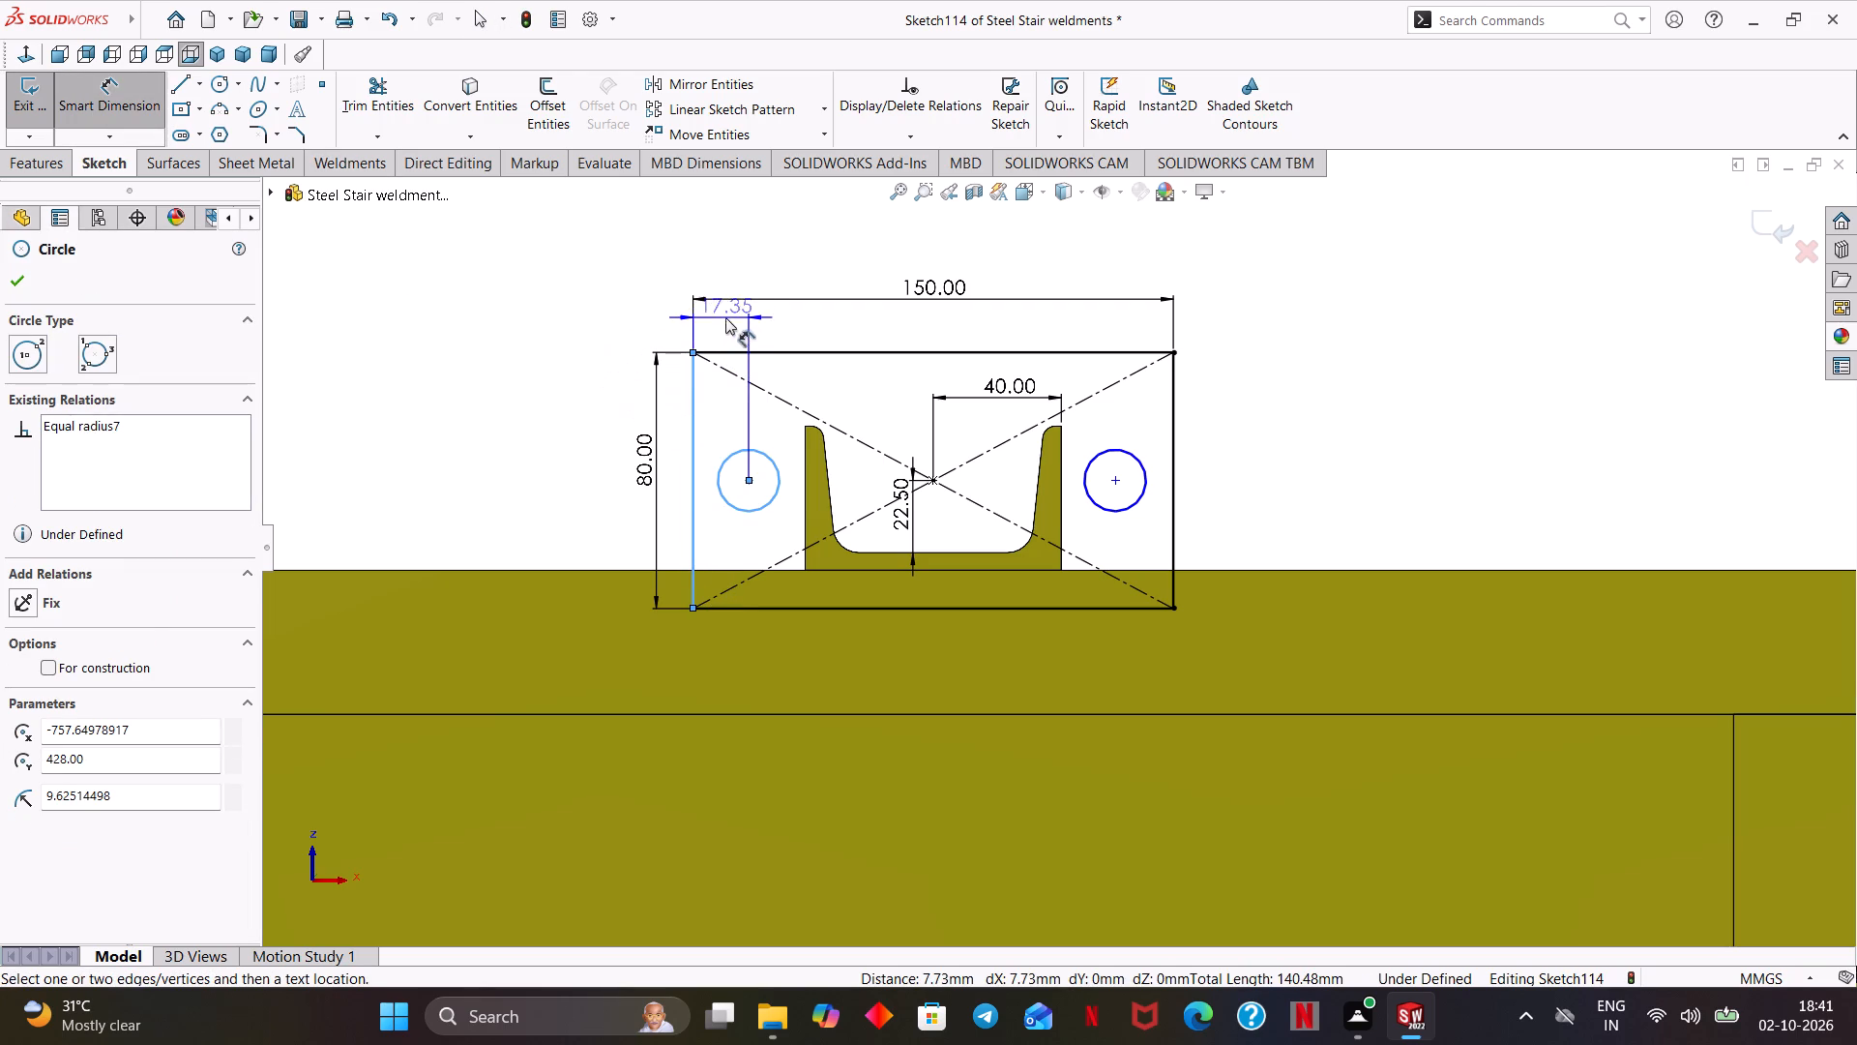
click(721, 322)
text(15)
key(Return)
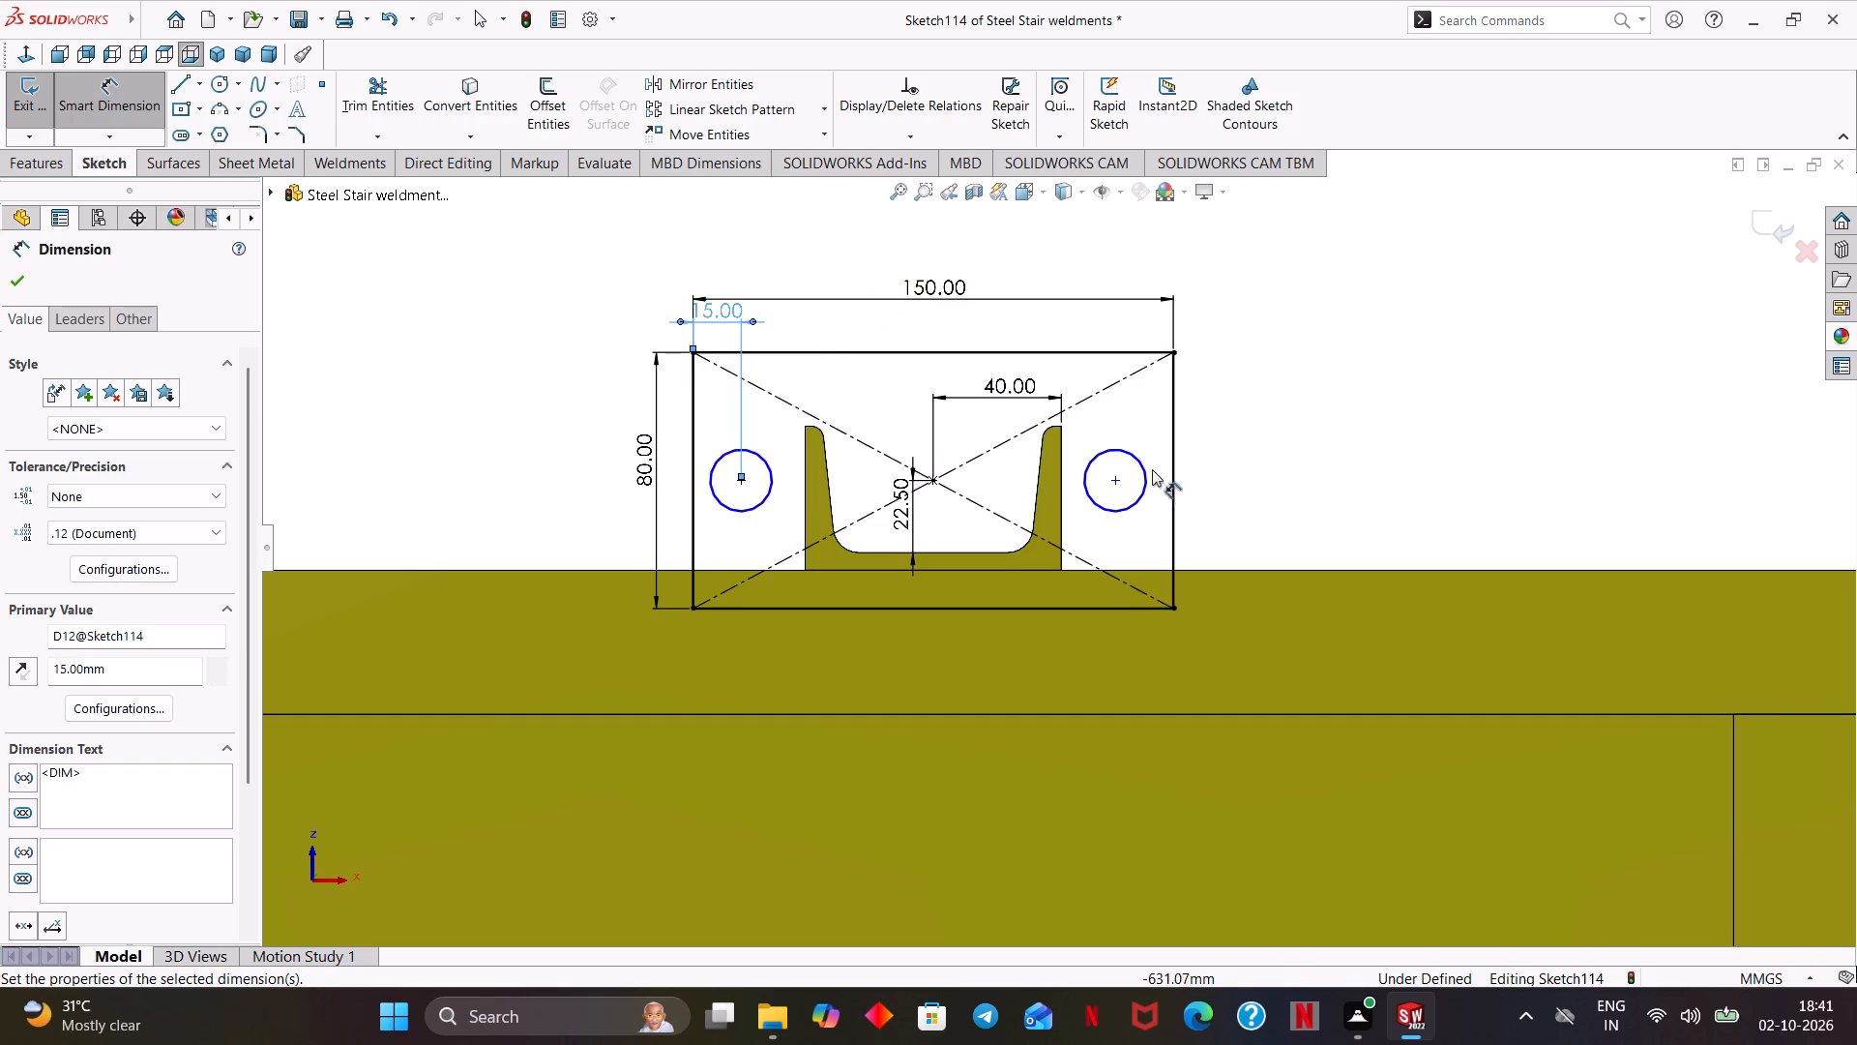
click(1170, 450)
click(1130, 452)
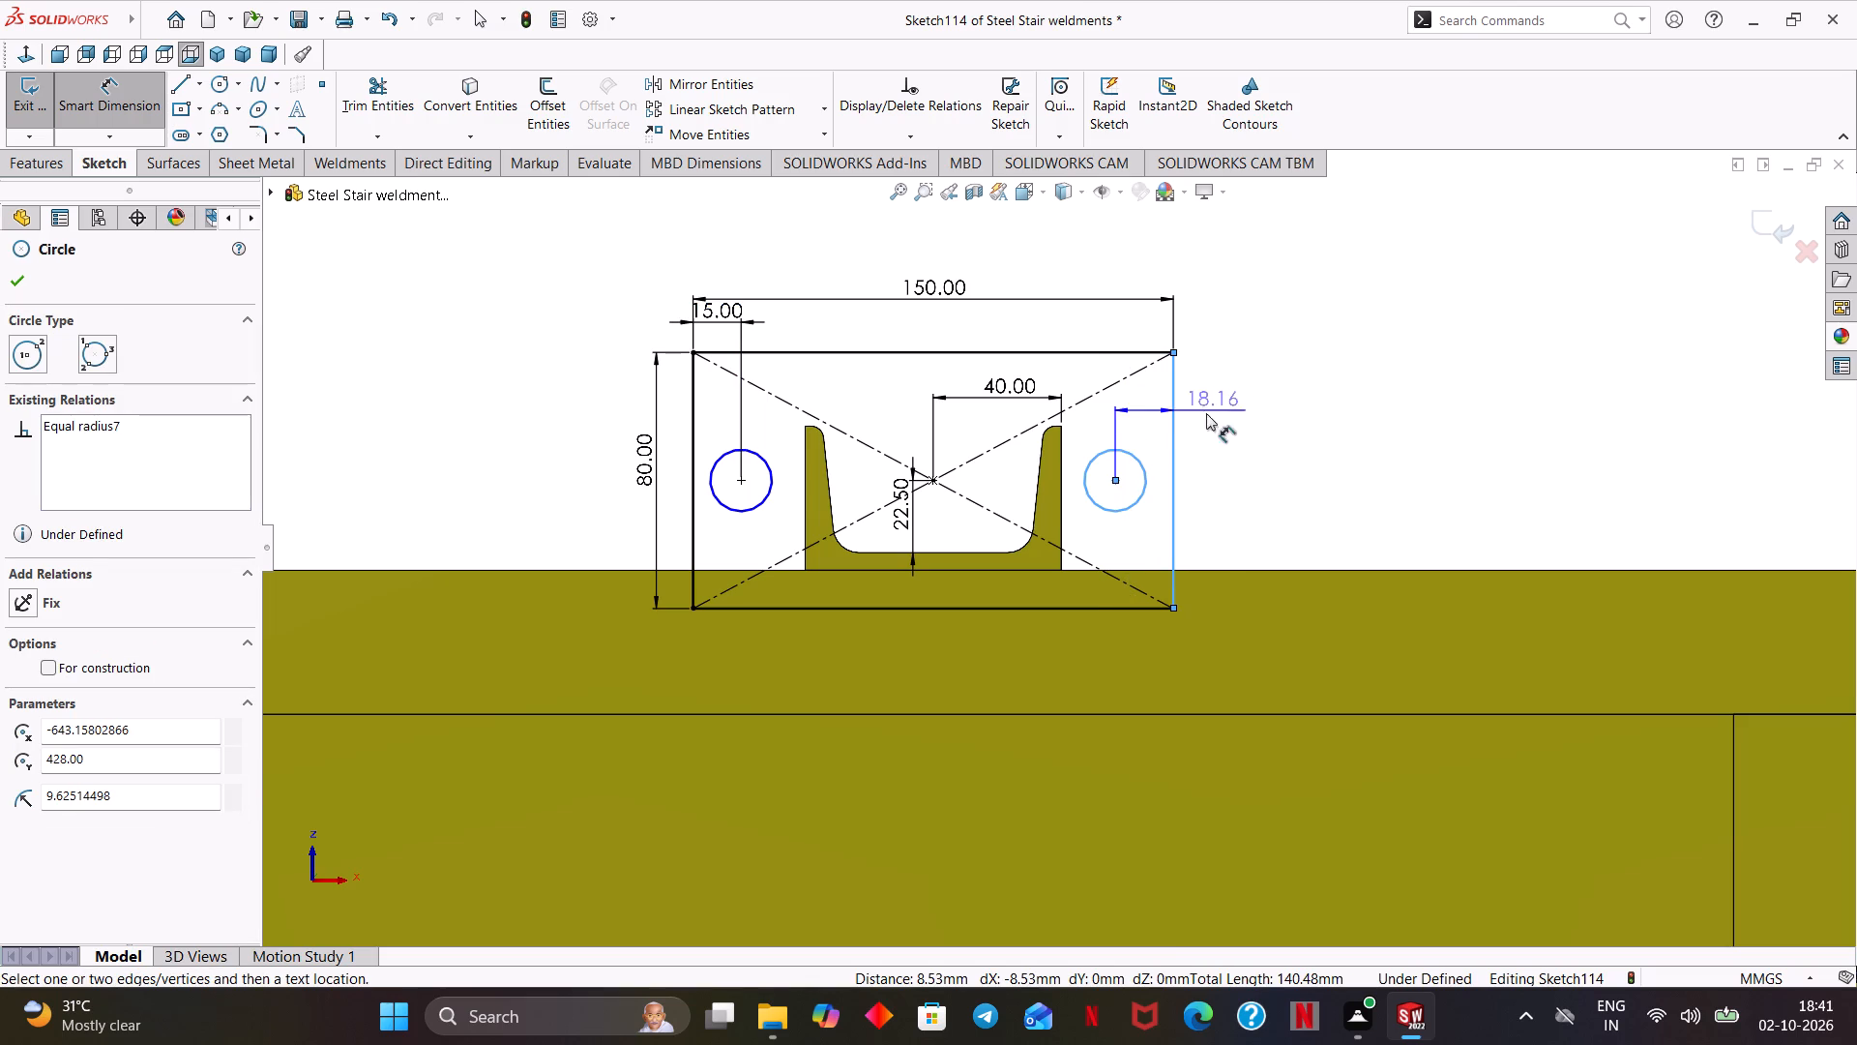
click(1135, 417)
text(15)
key(Return)
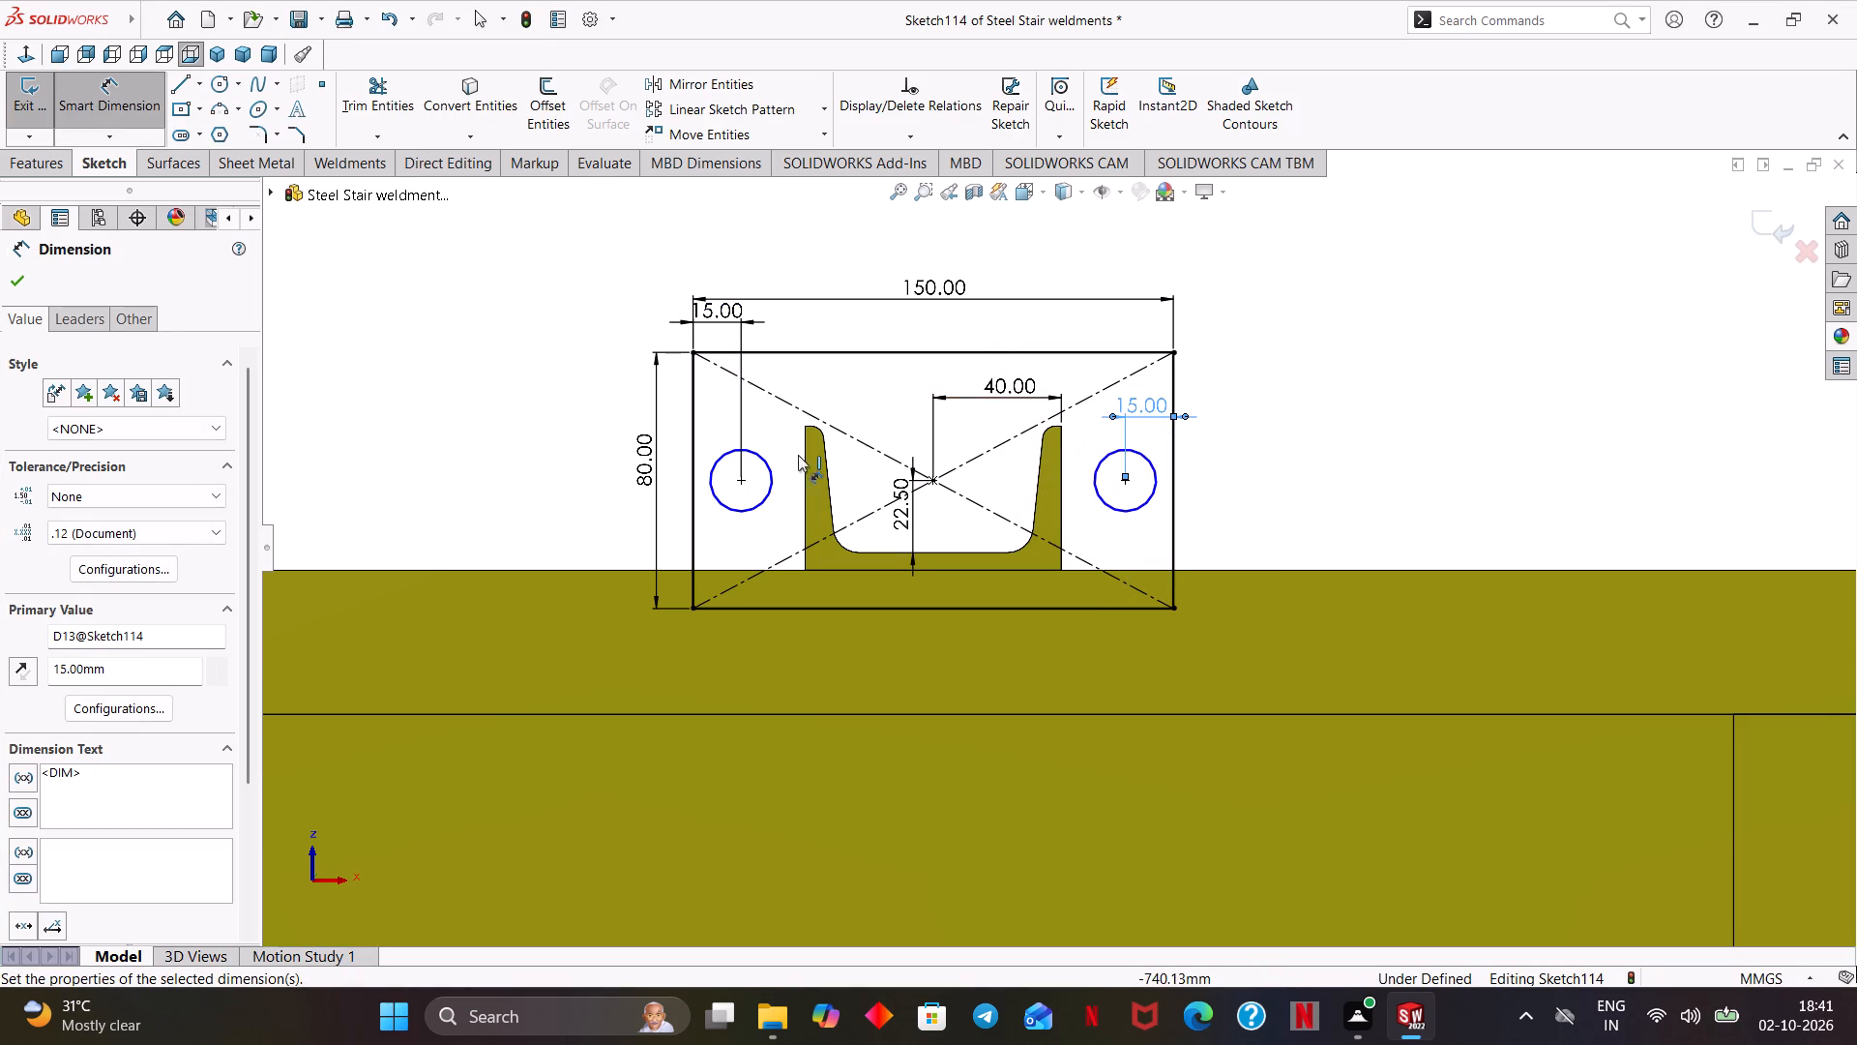
Dimension the diameter of the bolt hole circles beside the channel as 15 mm.
click(770, 469)
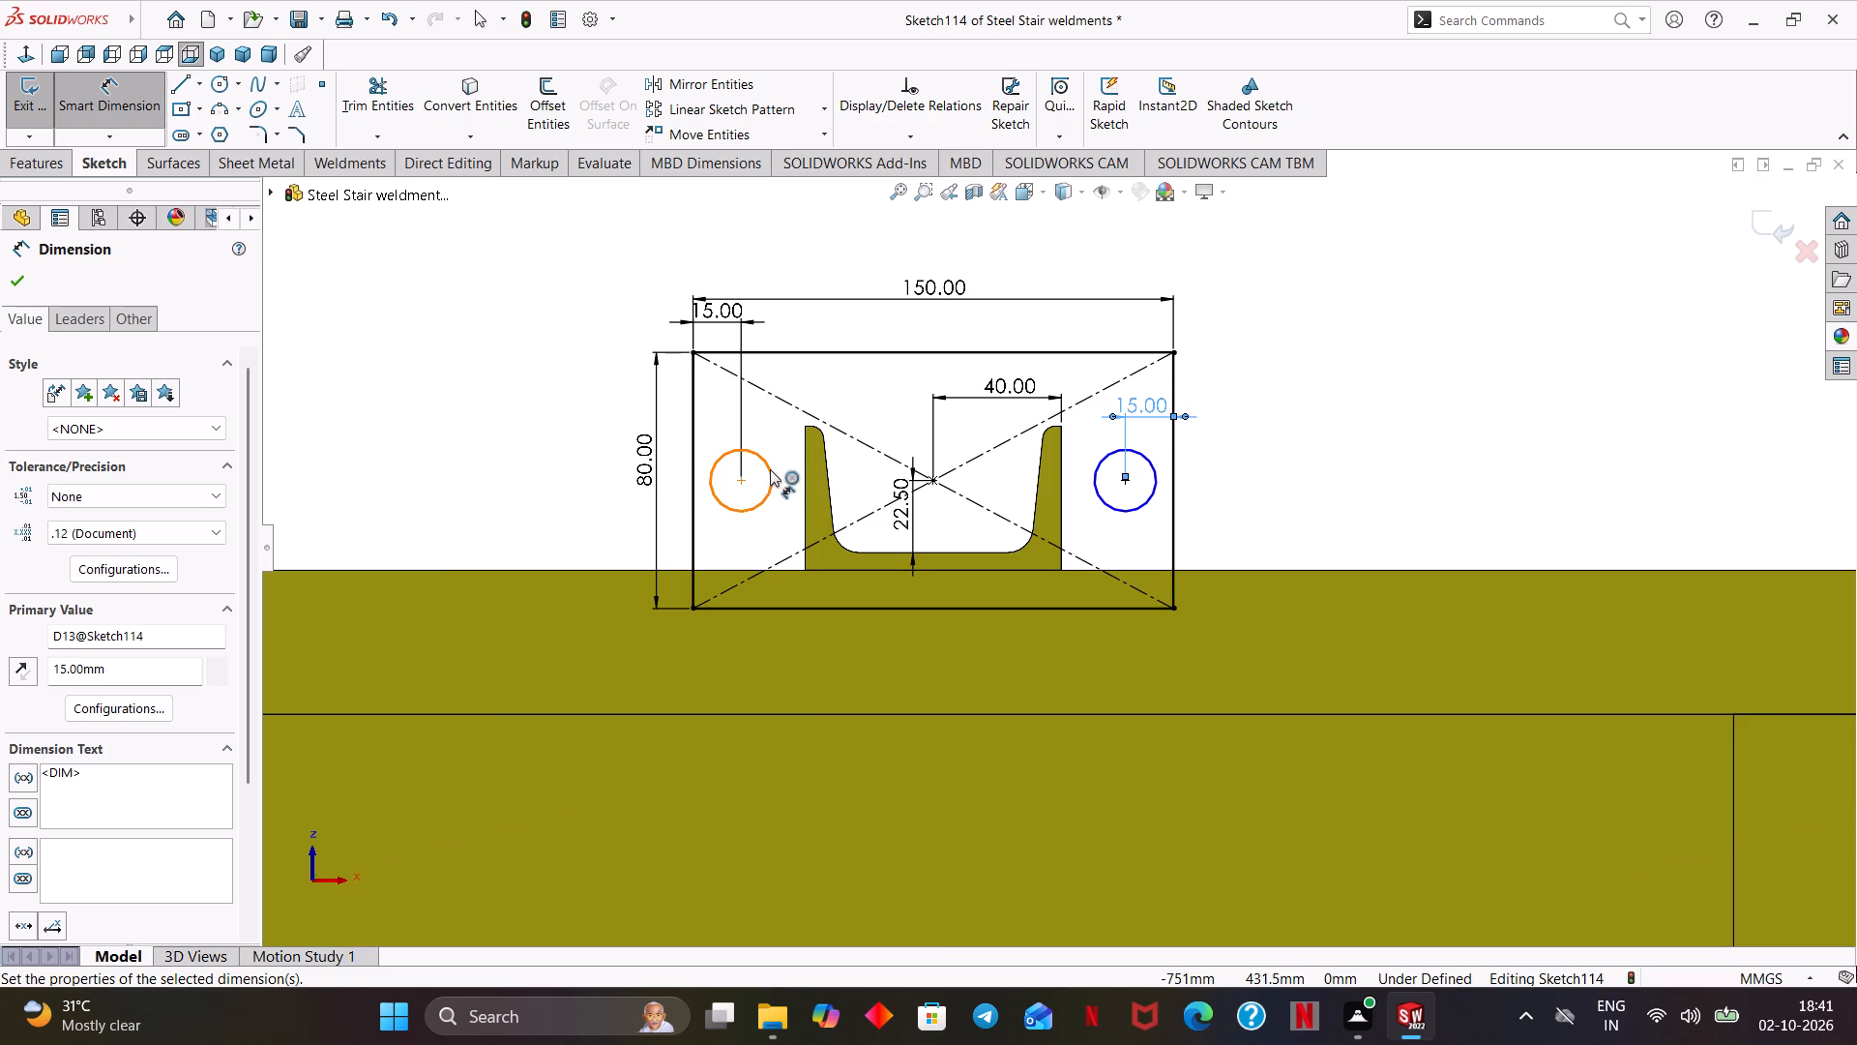
click(552, 386)
text(15)
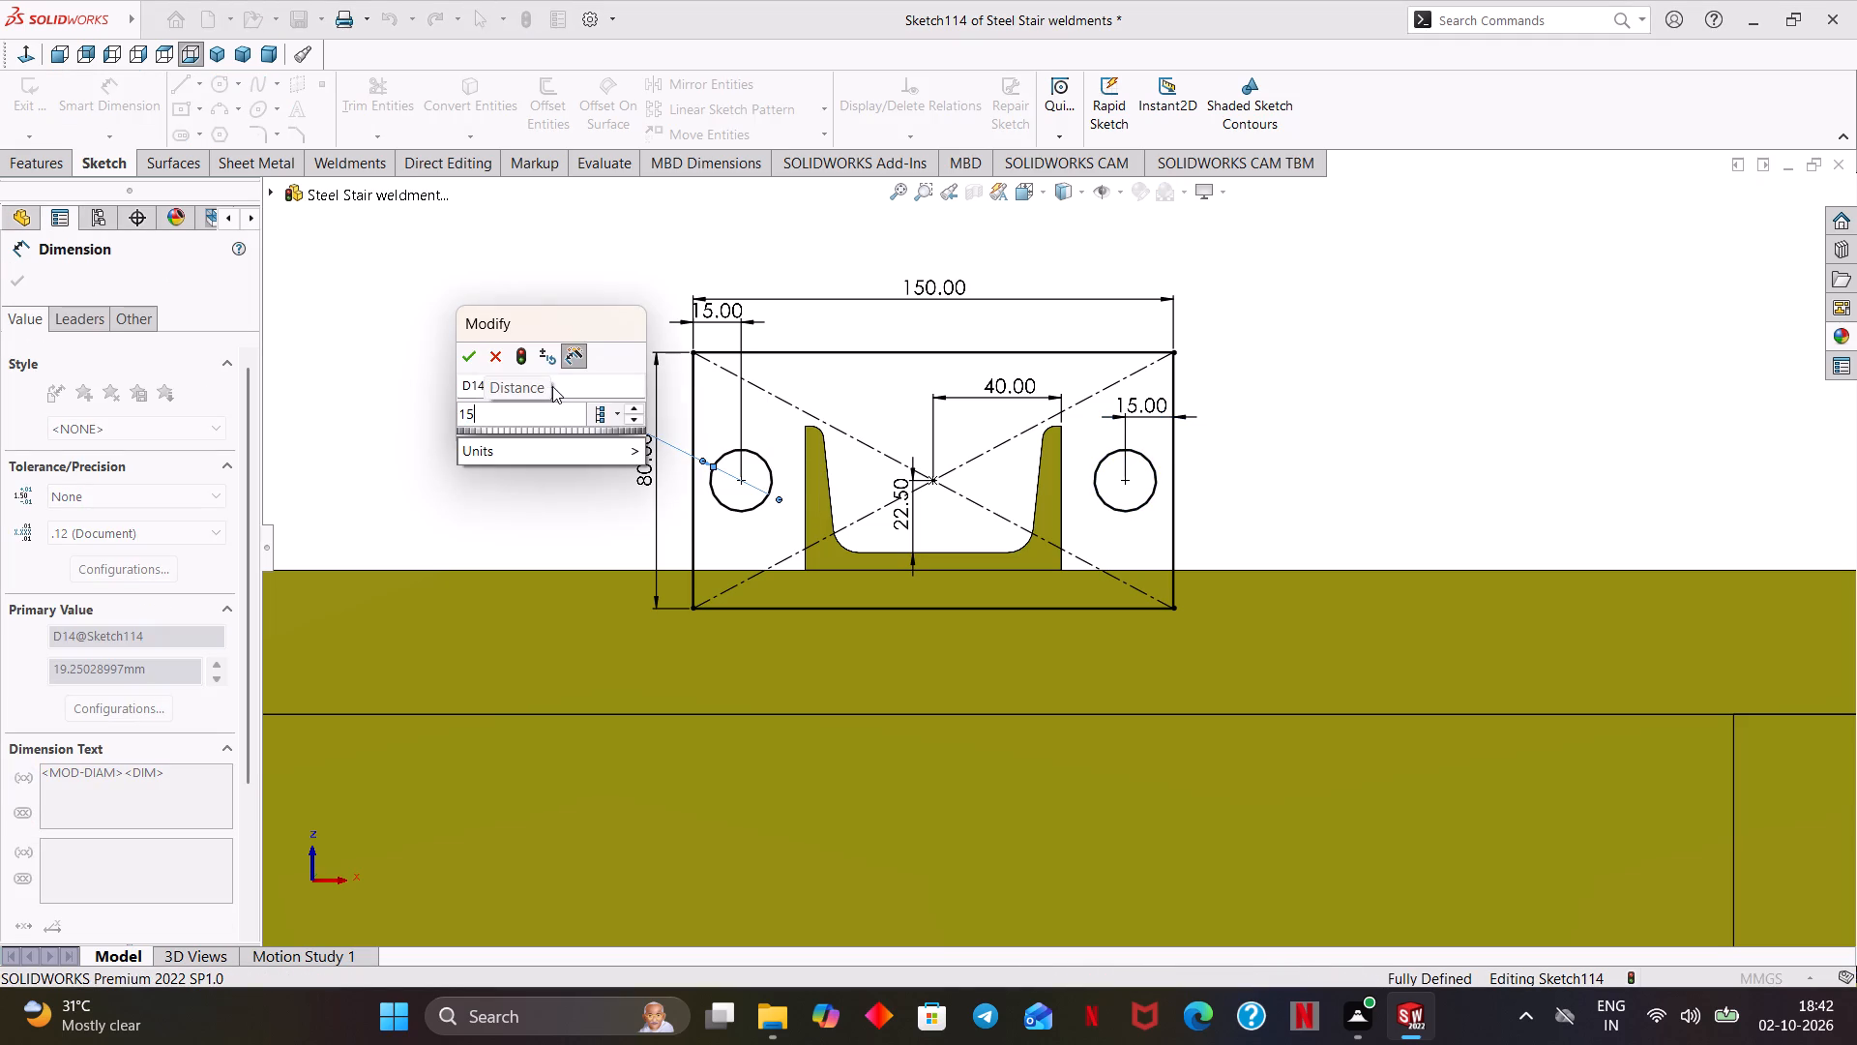
key(Return)
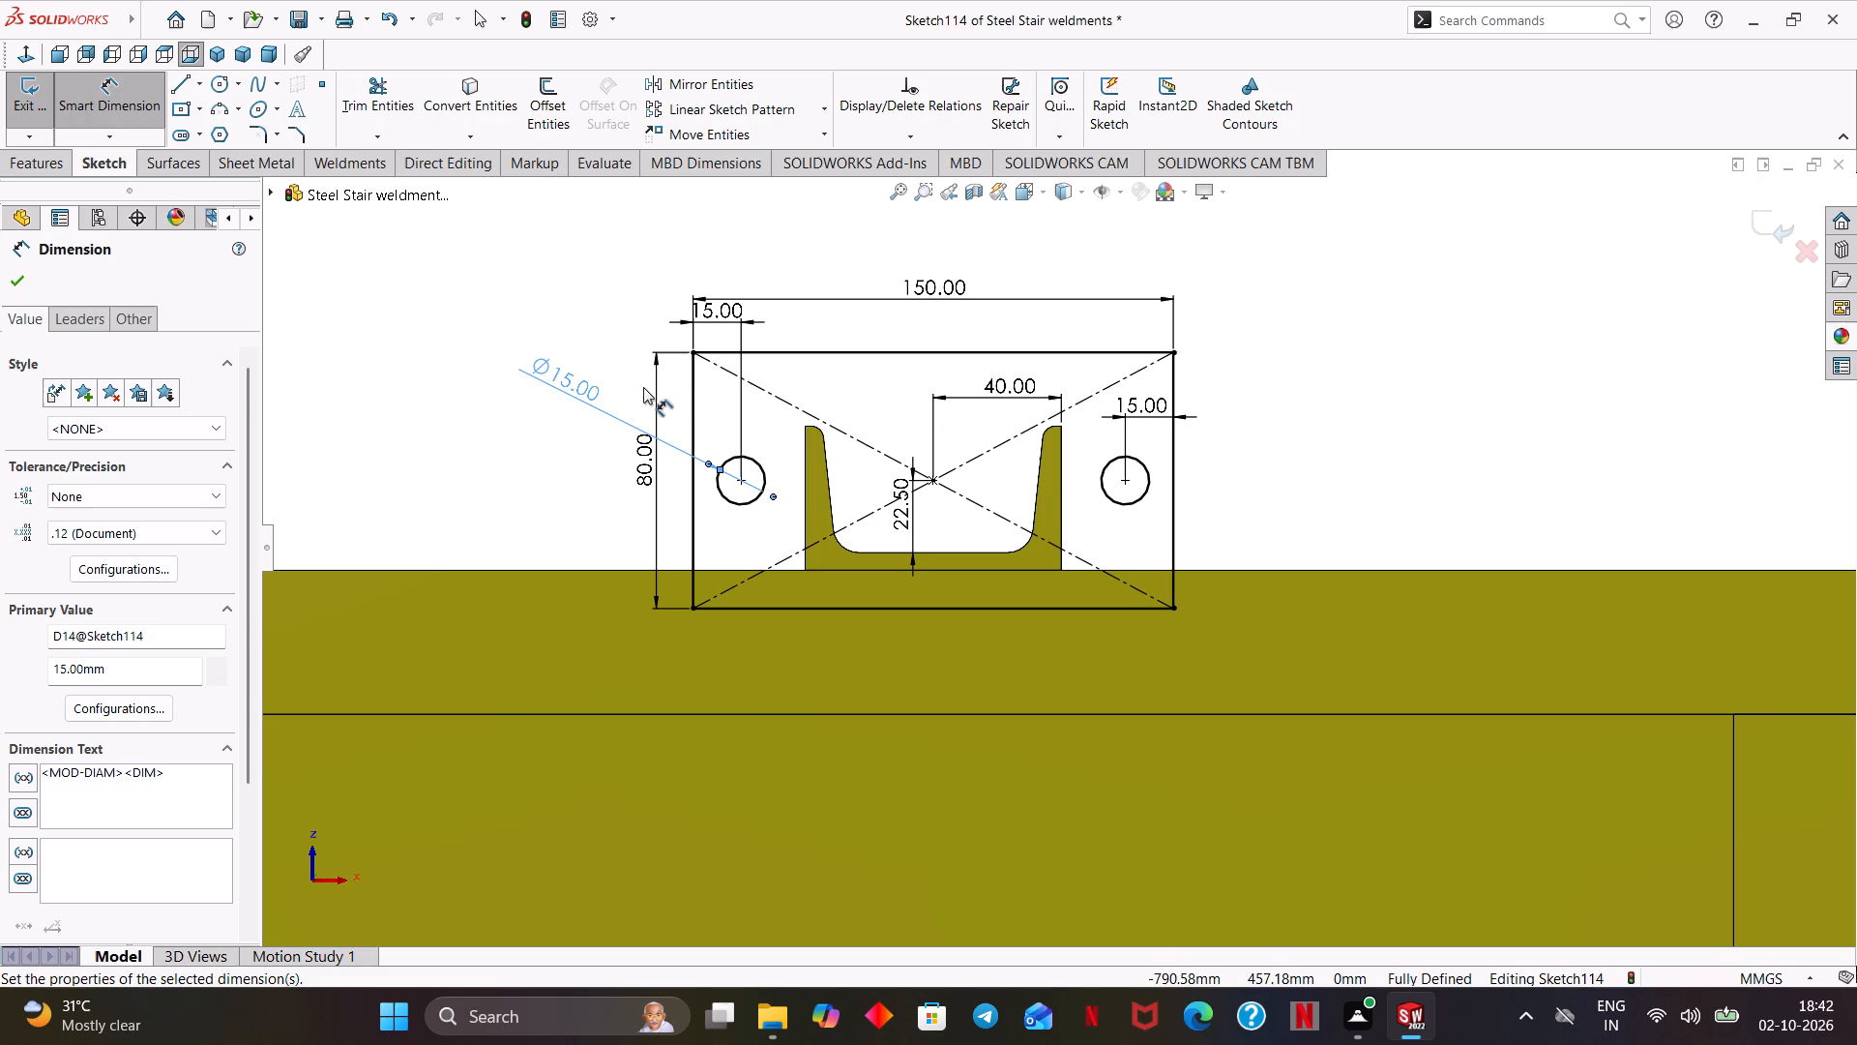
click(14, 281)
Sketch a vertical centerline about 1071 mm long ending at the origin, and a horizontal centerline from the origin past the stair's end with the sketched plates.
click(200, 82)
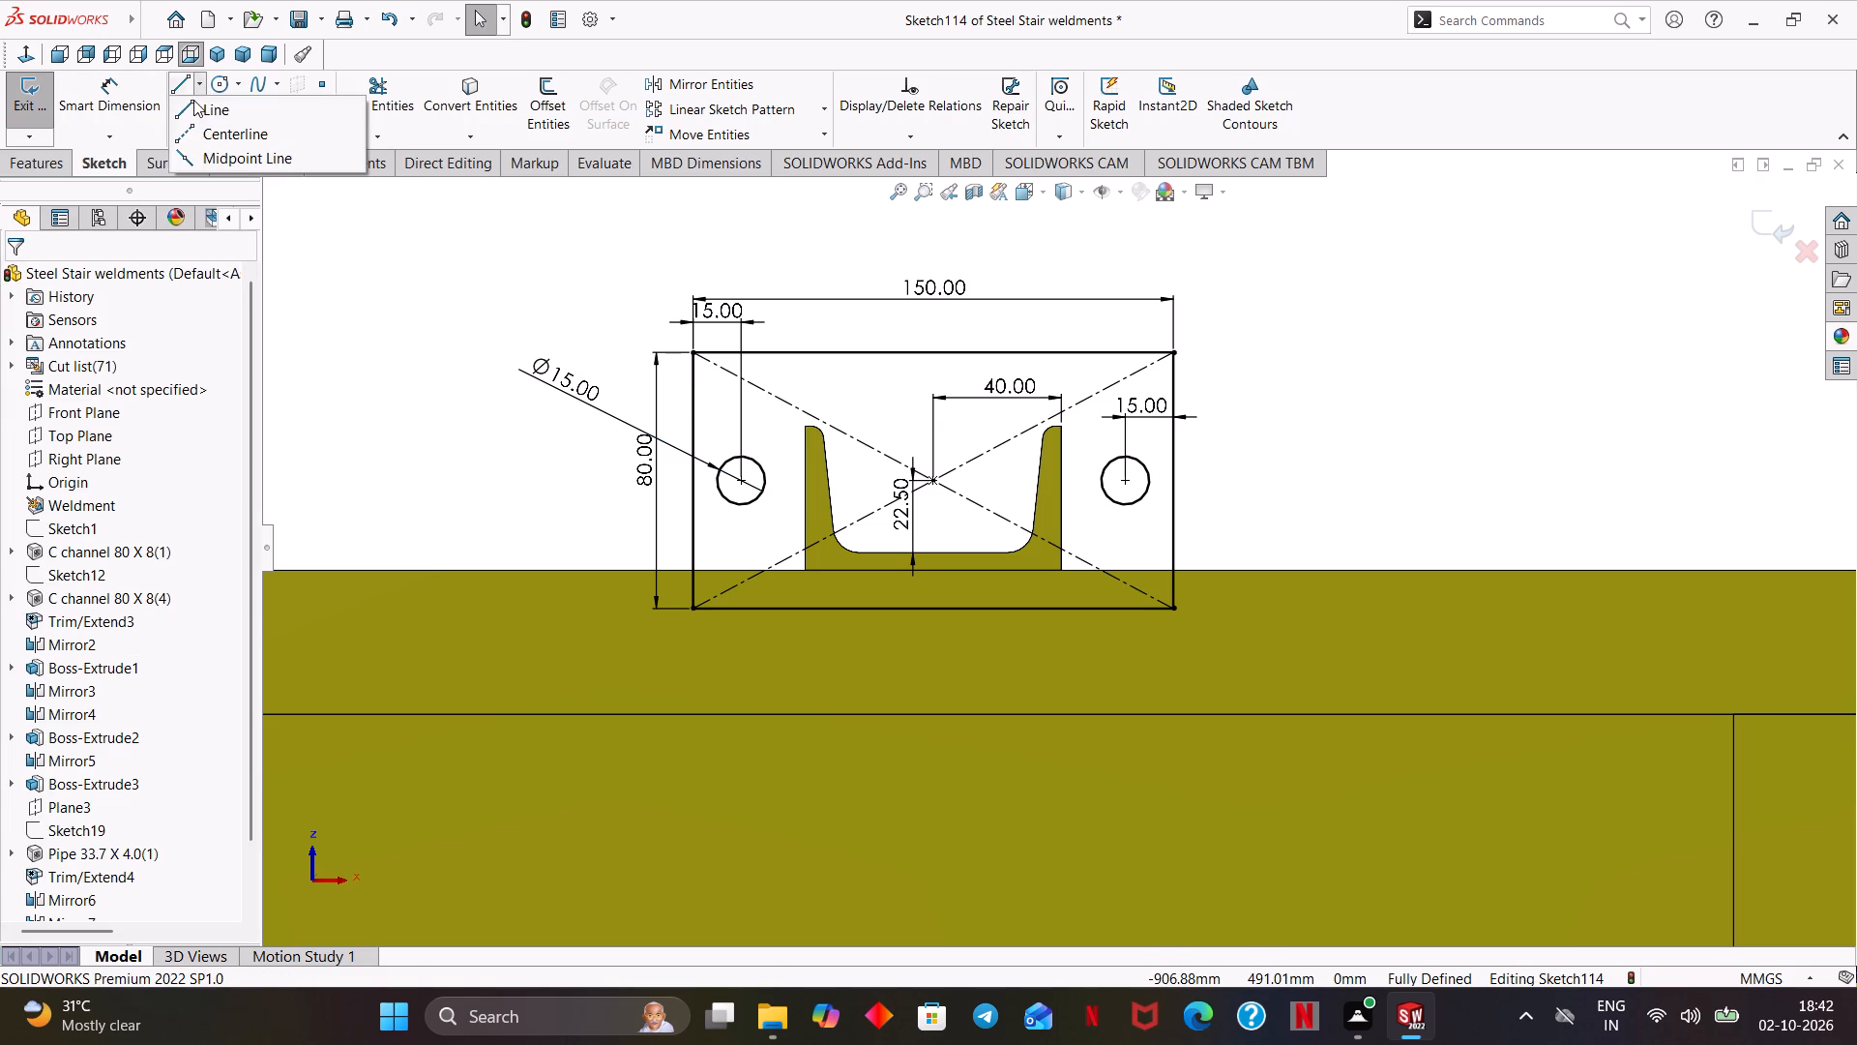
click(199, 129)
scroll(1432, 366, up, 3)
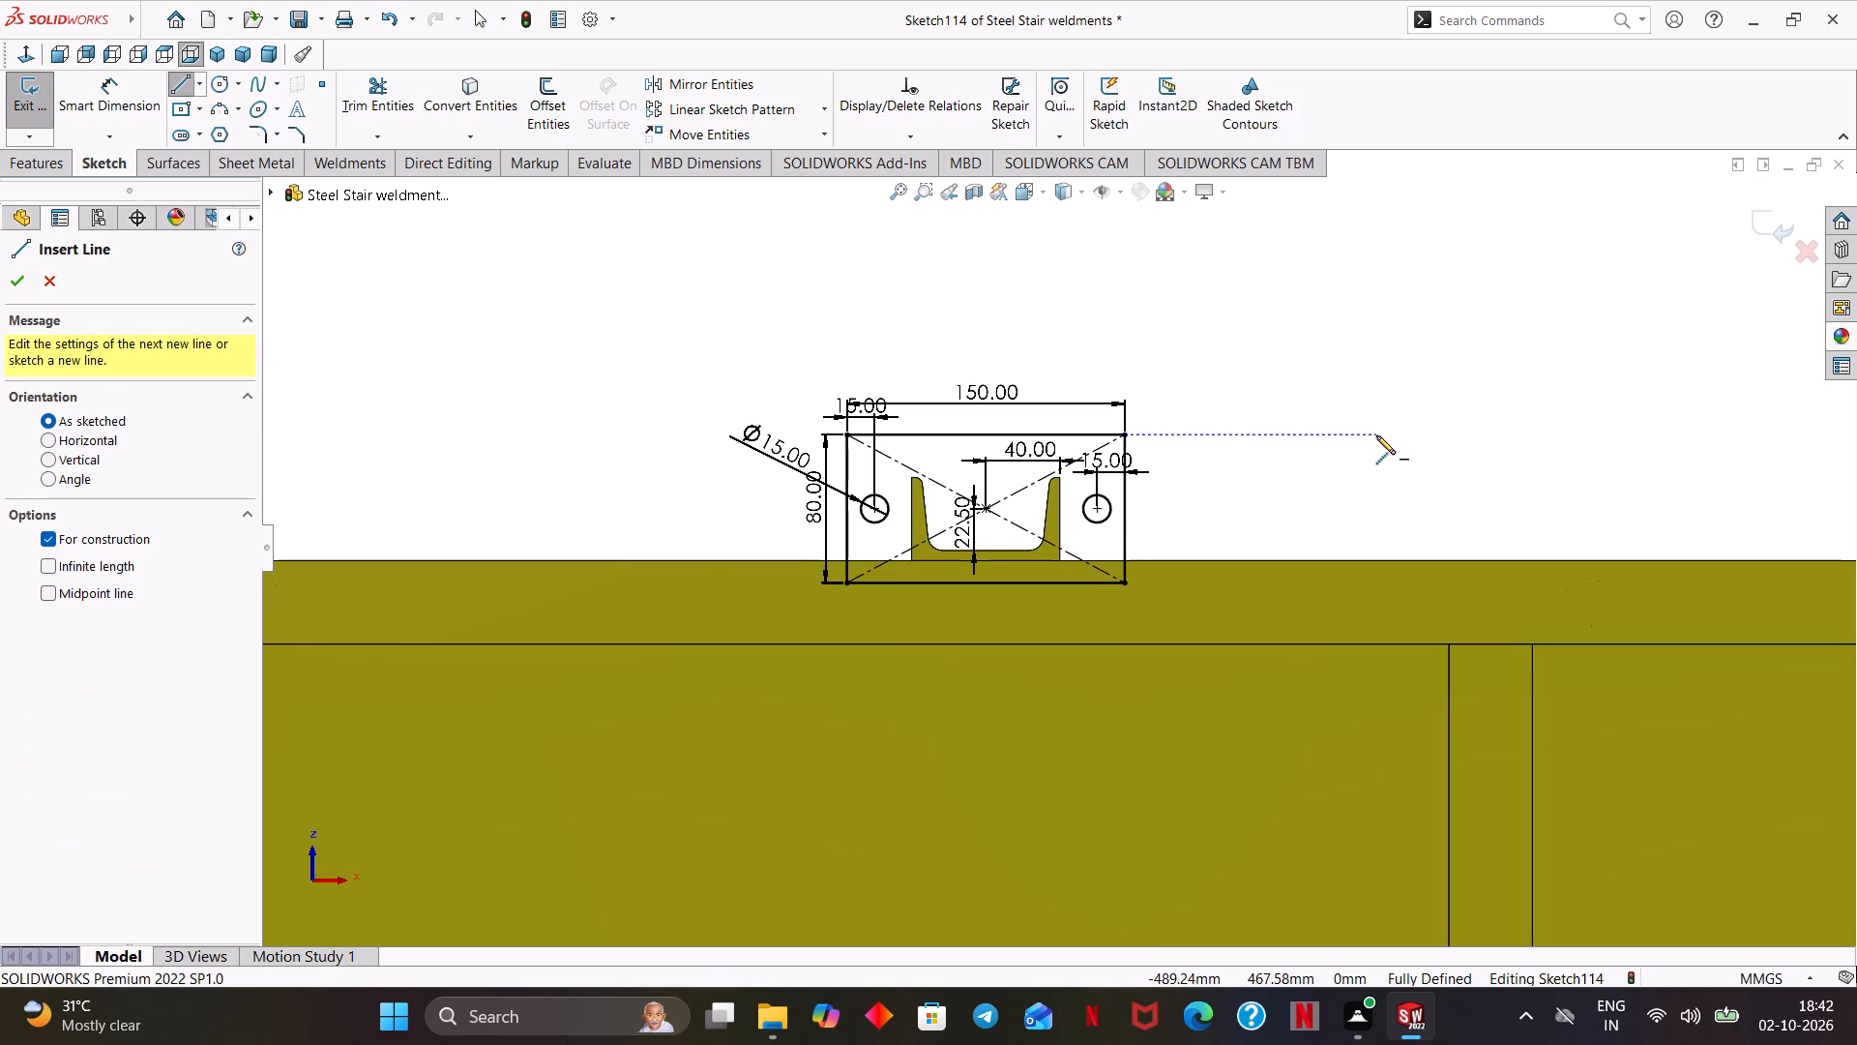
scroll(1376, 435, up, 6)
scroll(1477, 593, up, 2)
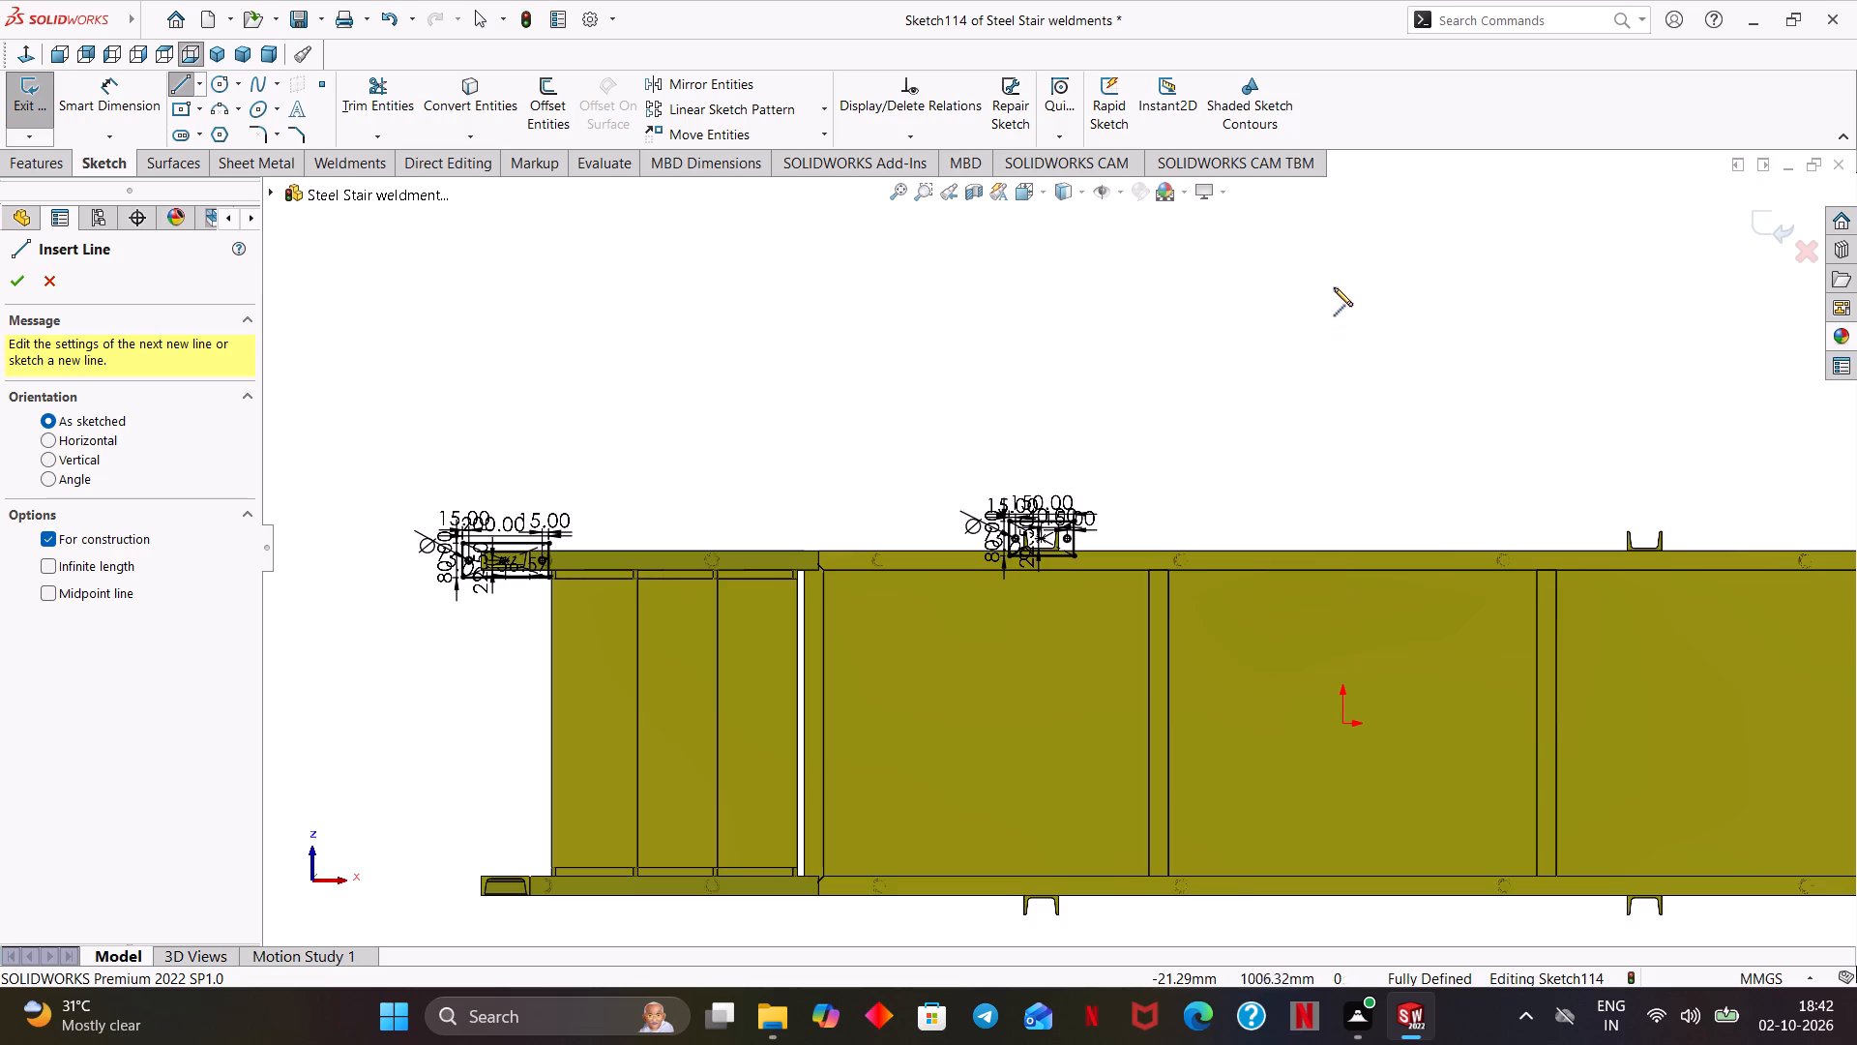
click(1340, 261)
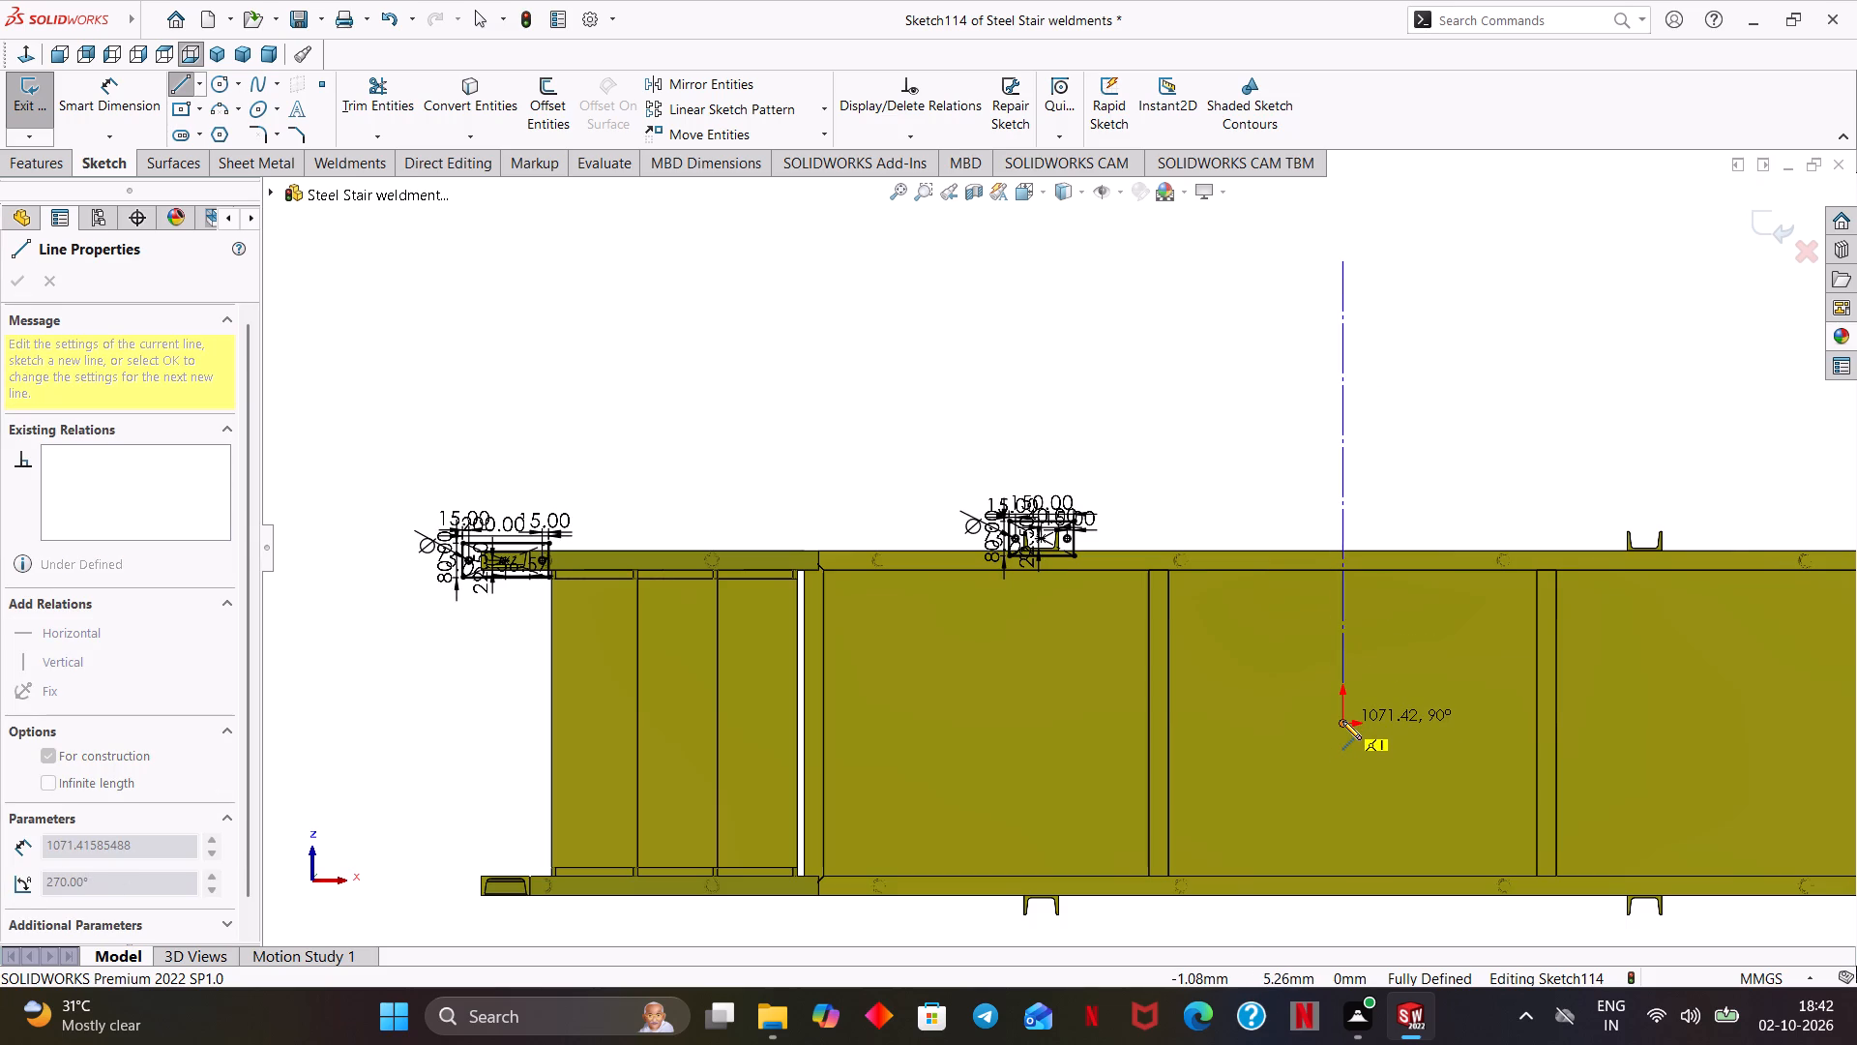
click(1342, 721)
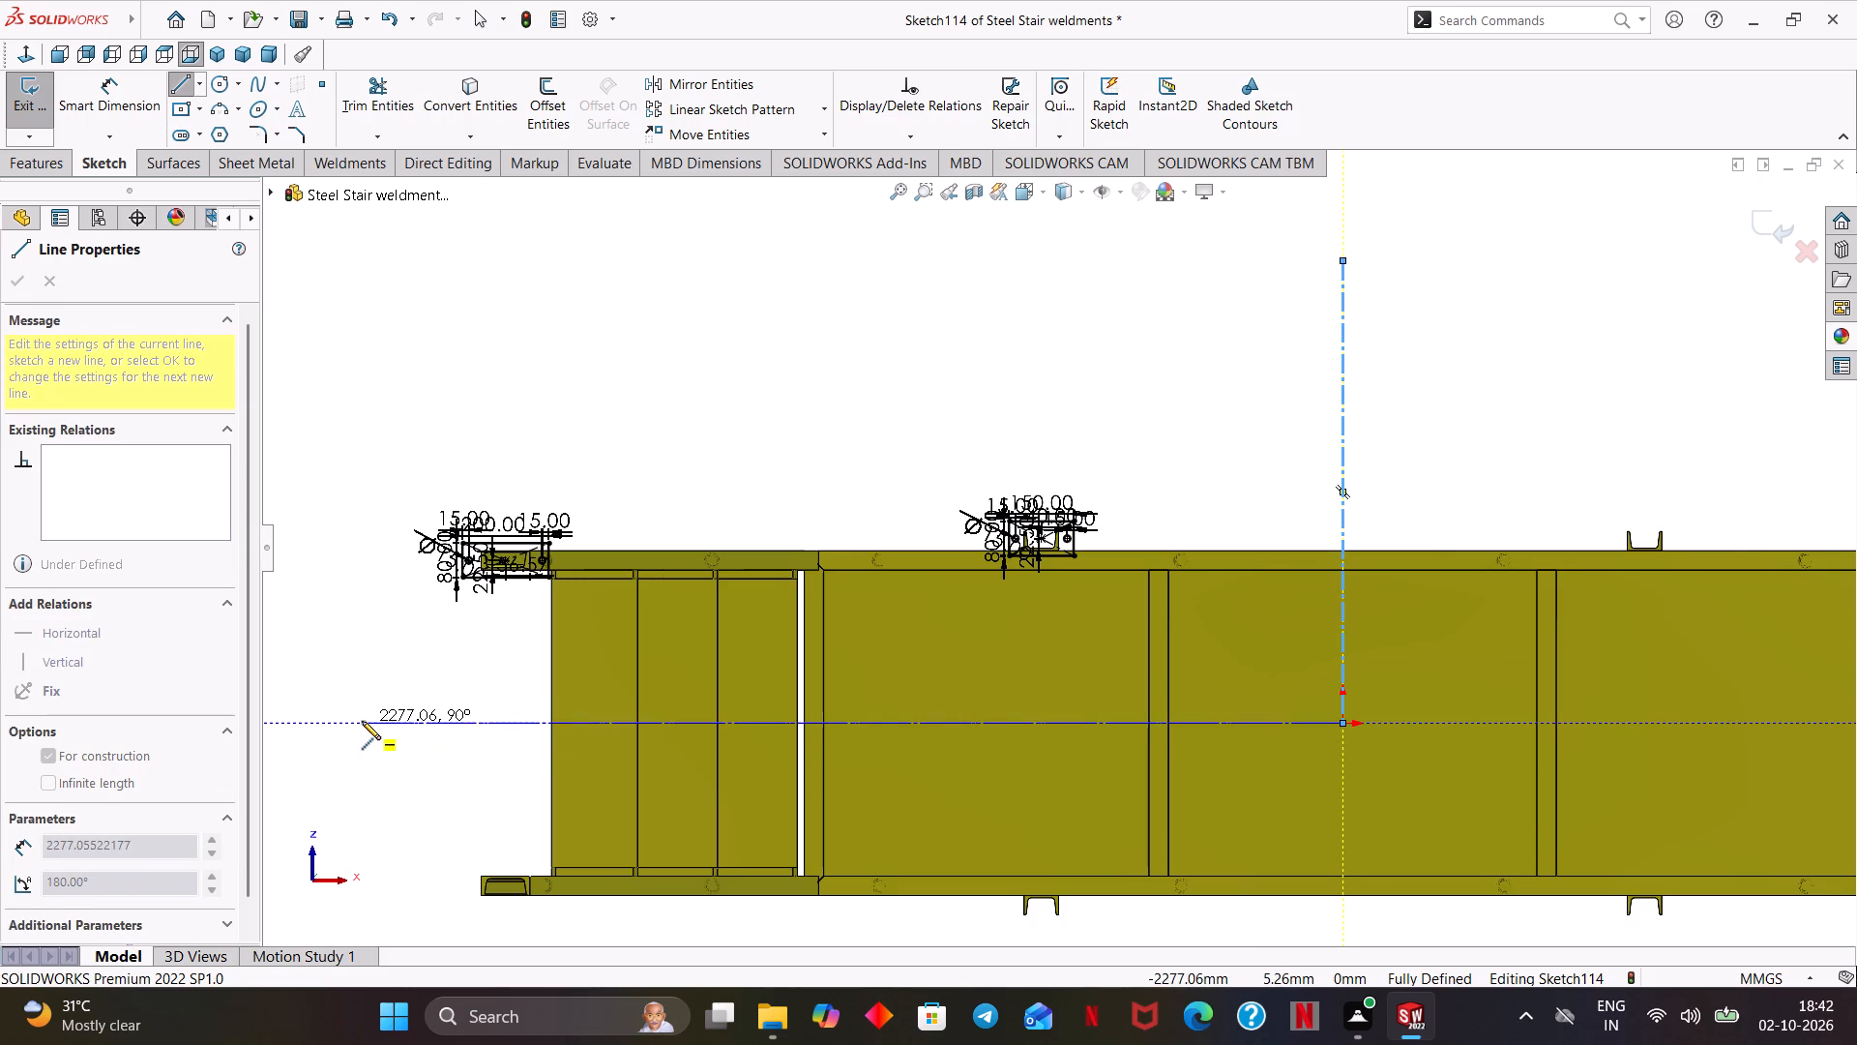
click(308, 723)
right_click(342, 690)
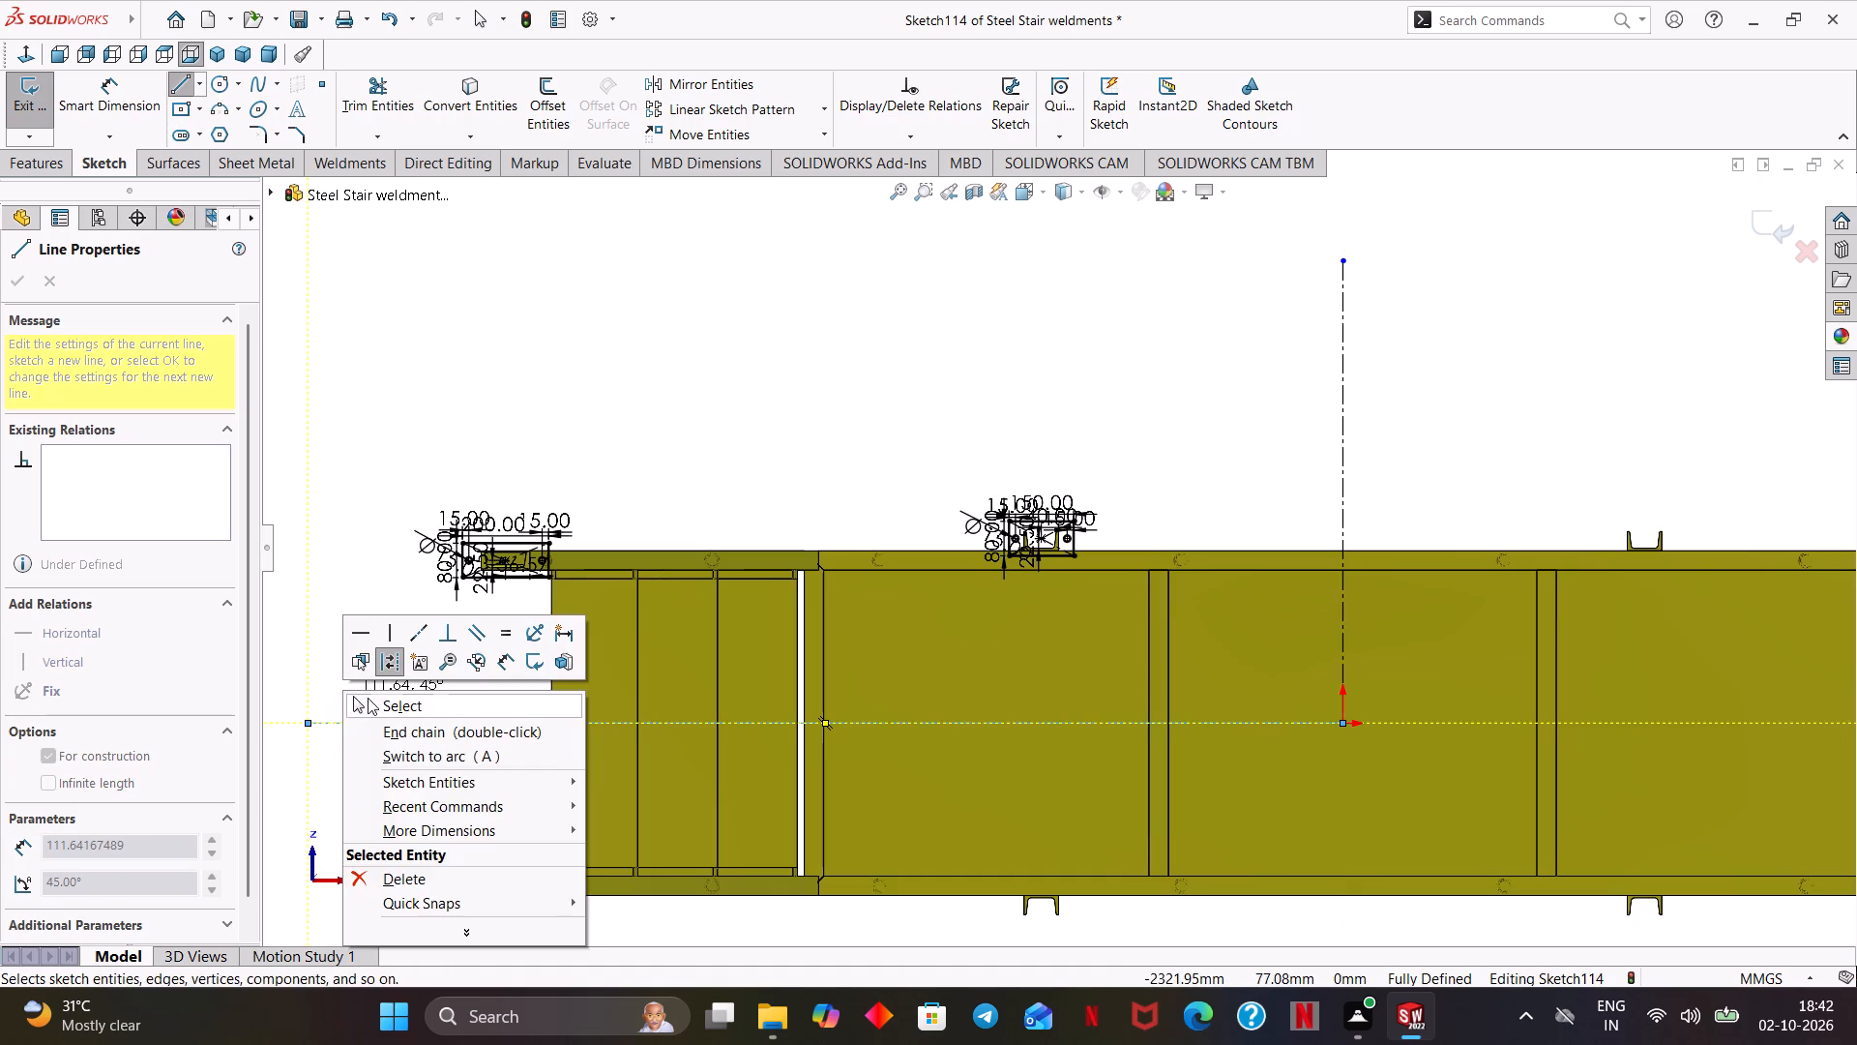
click(384, 702)
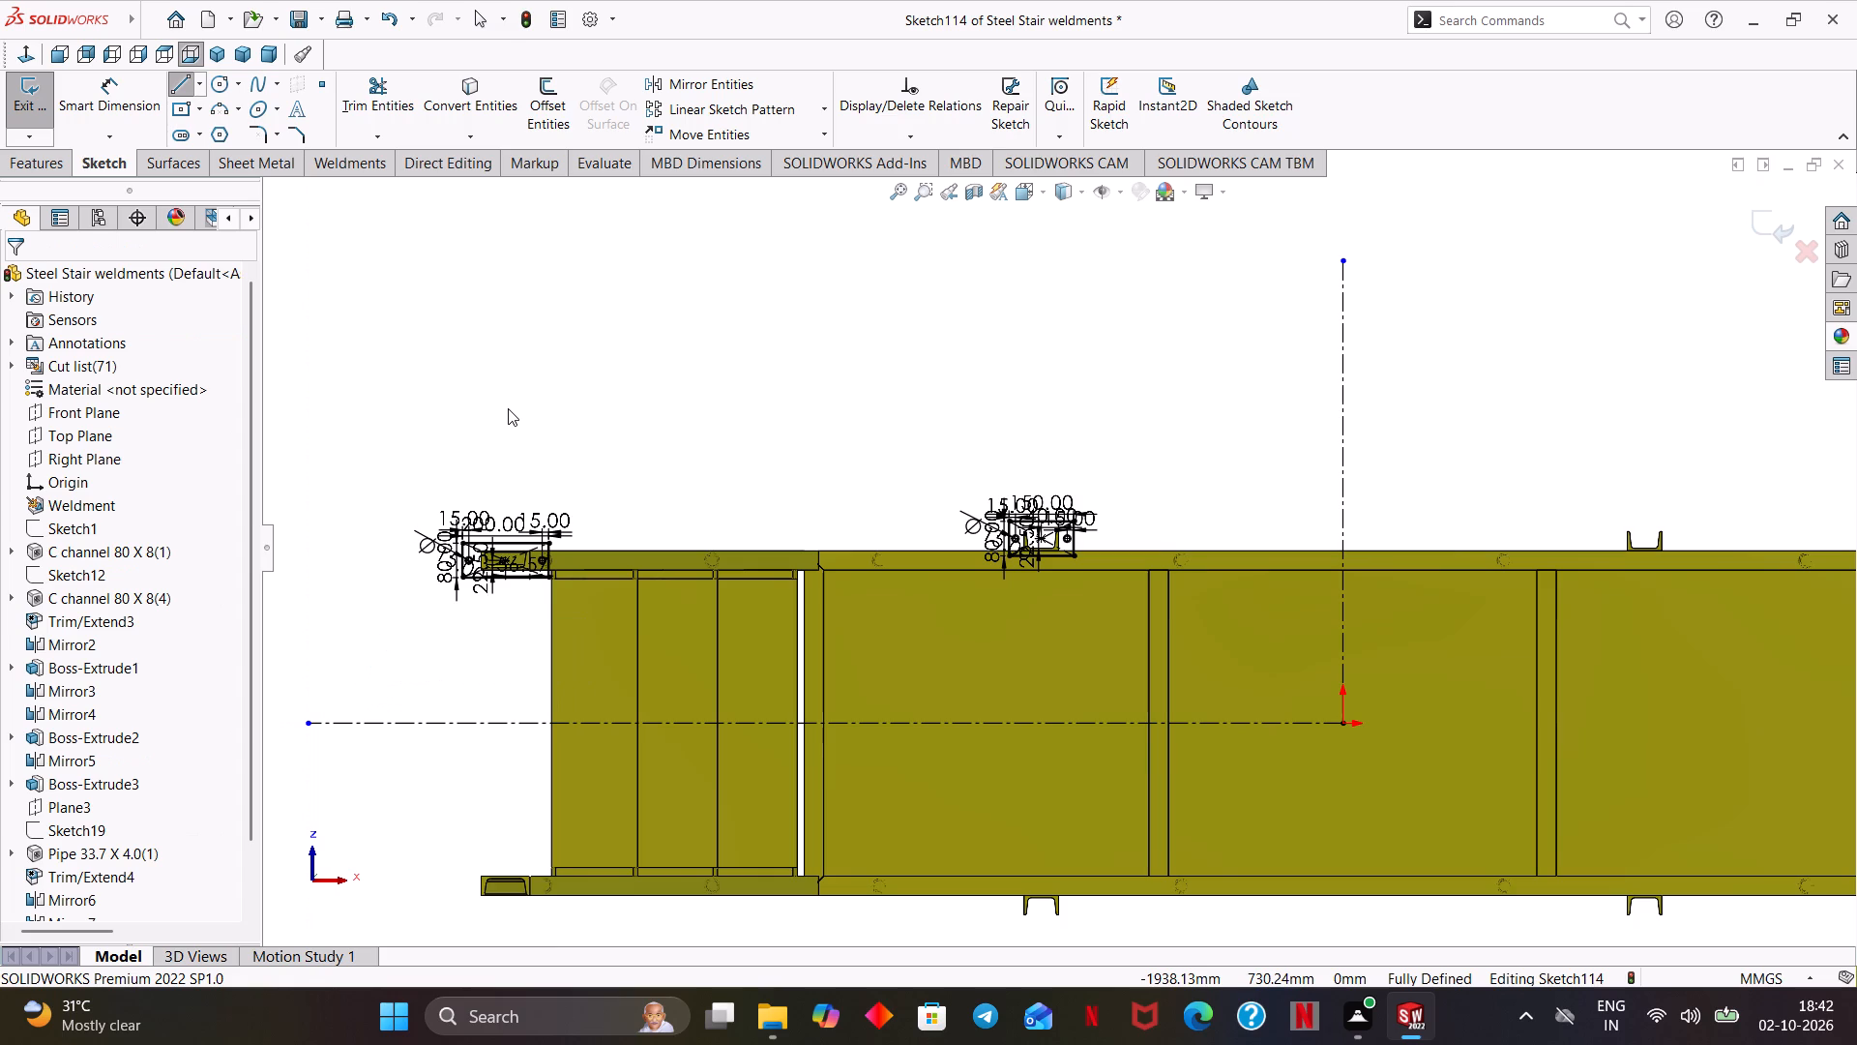
Save the Steel Stair weldments document.
scroll(799, 412, up, 1)
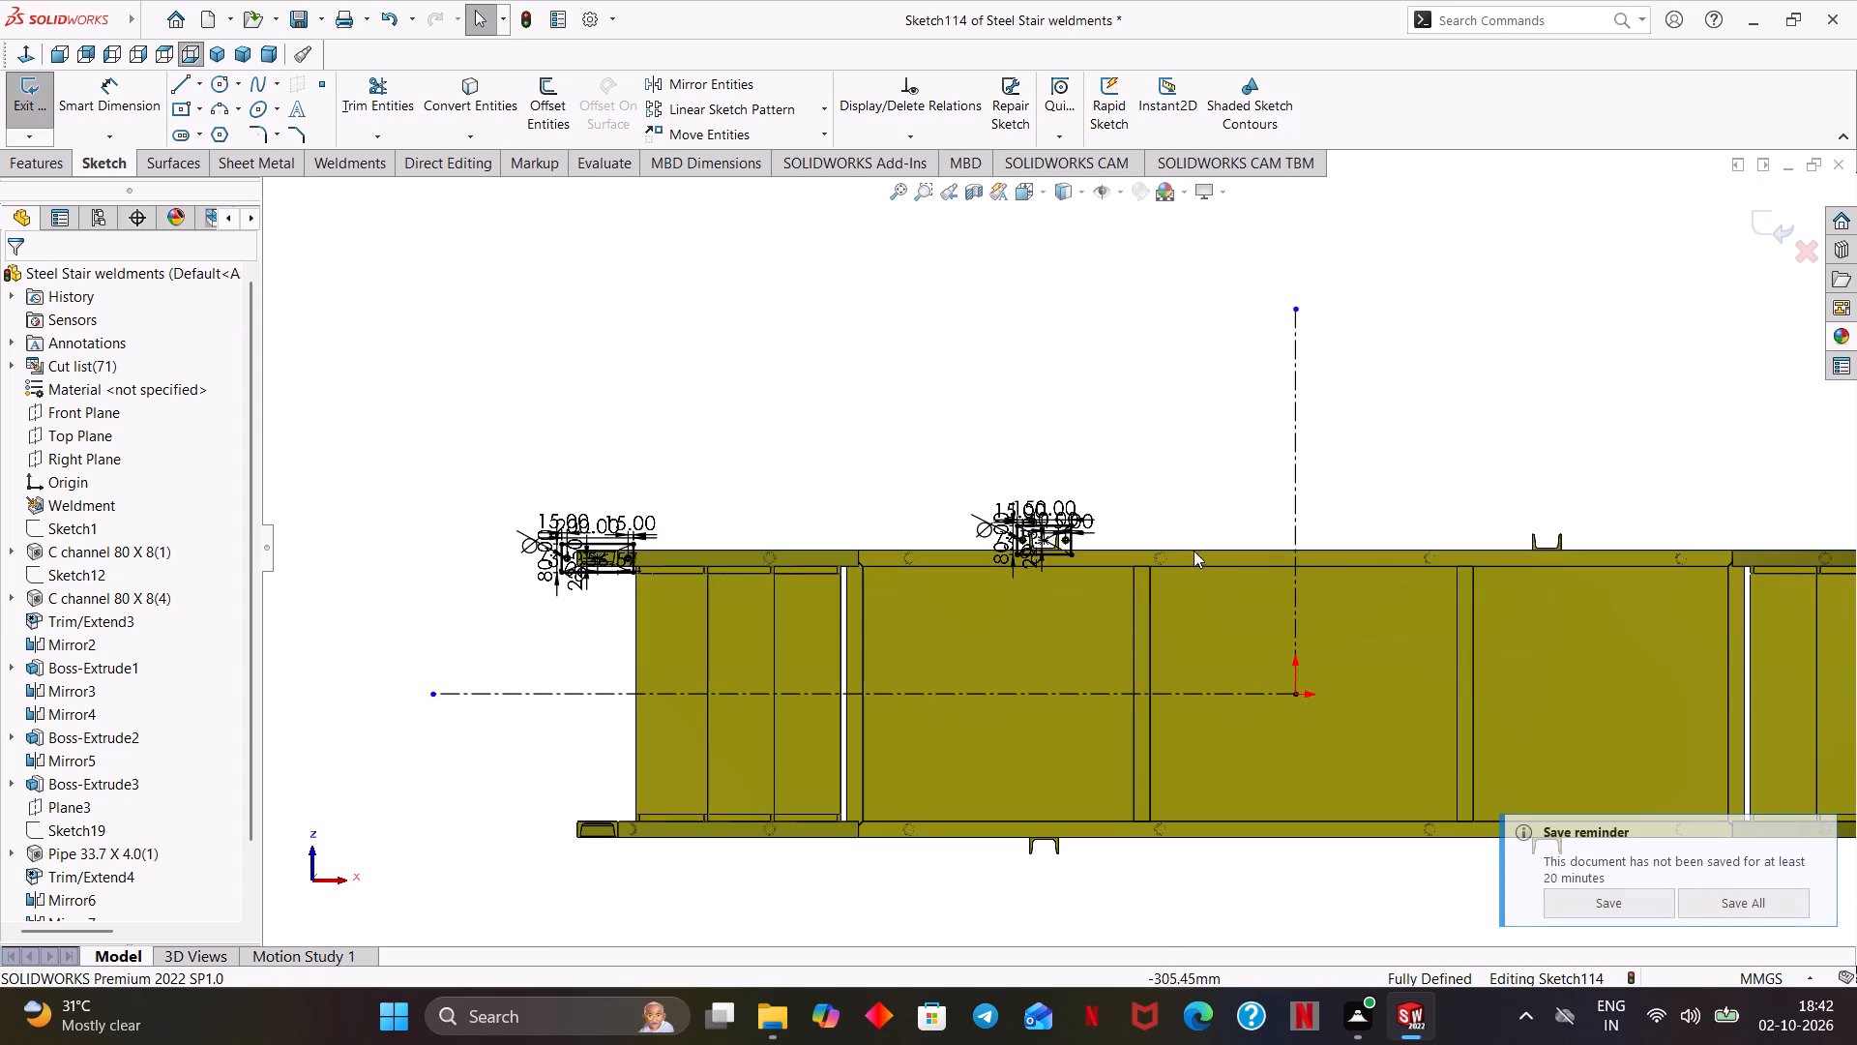
key(ctrl+s)
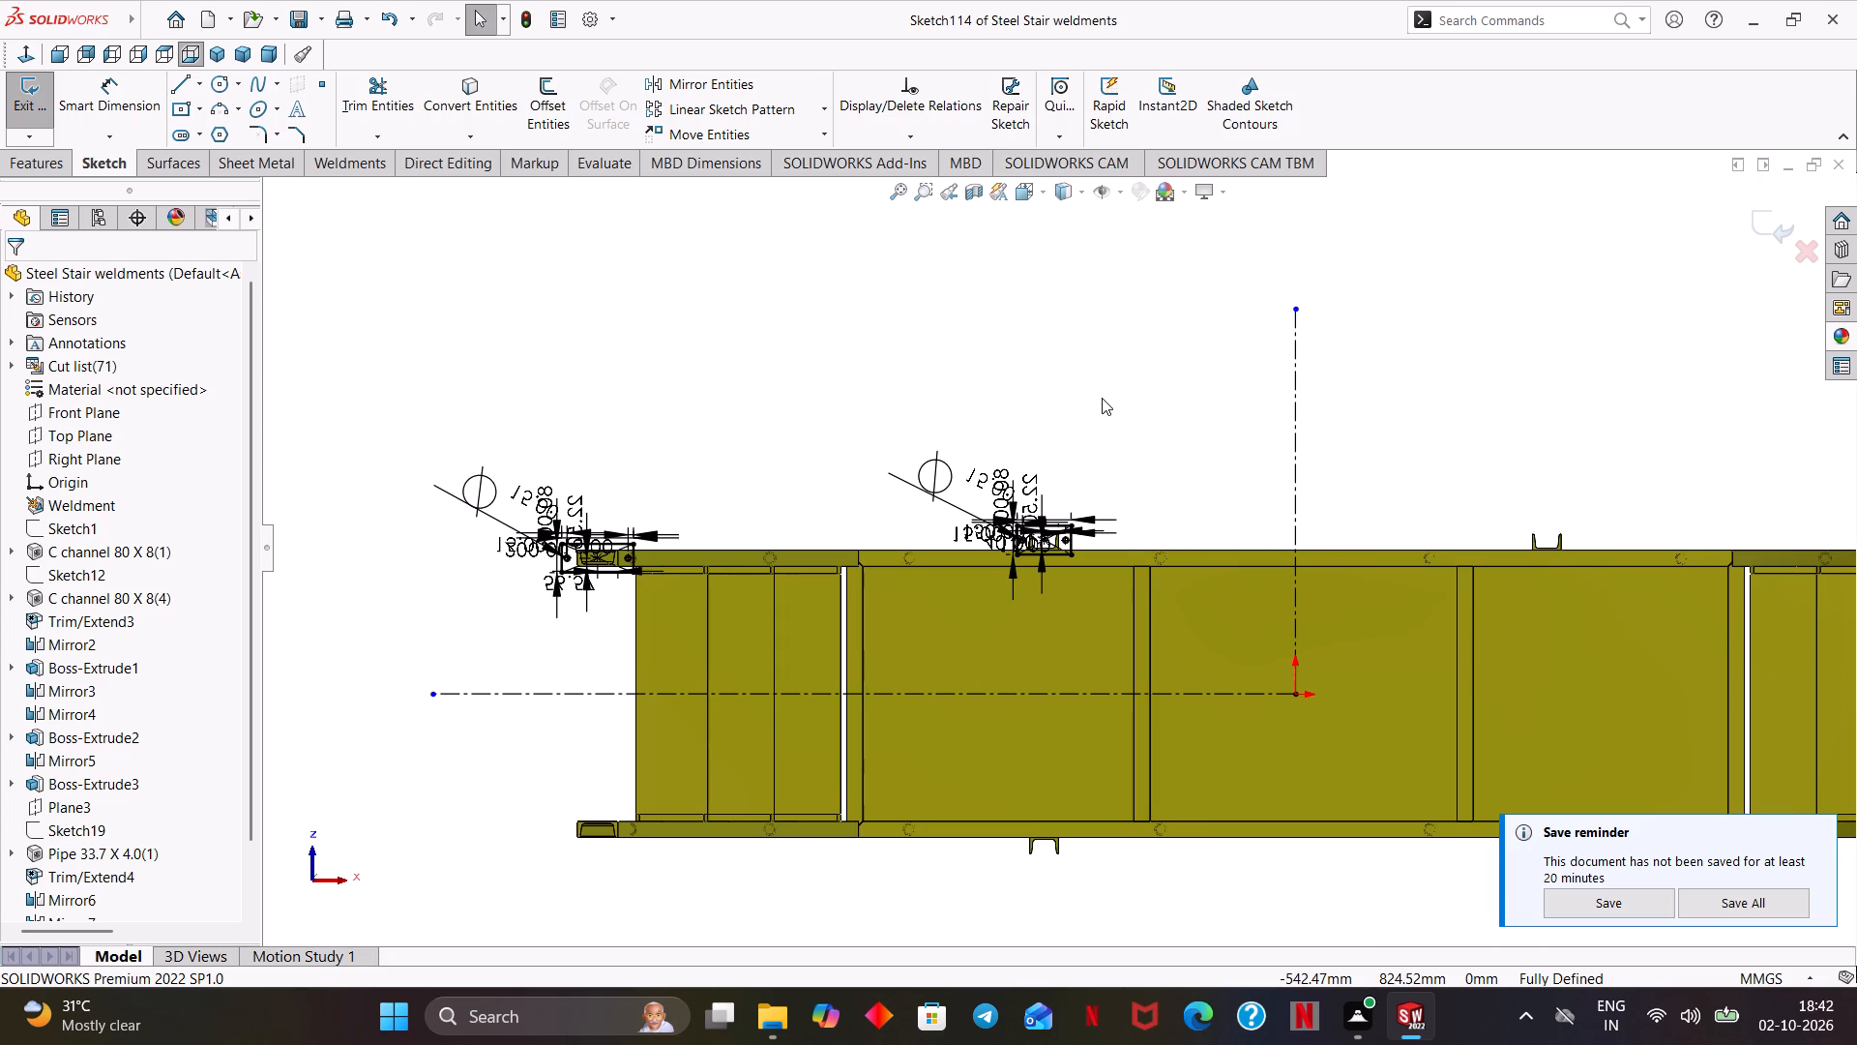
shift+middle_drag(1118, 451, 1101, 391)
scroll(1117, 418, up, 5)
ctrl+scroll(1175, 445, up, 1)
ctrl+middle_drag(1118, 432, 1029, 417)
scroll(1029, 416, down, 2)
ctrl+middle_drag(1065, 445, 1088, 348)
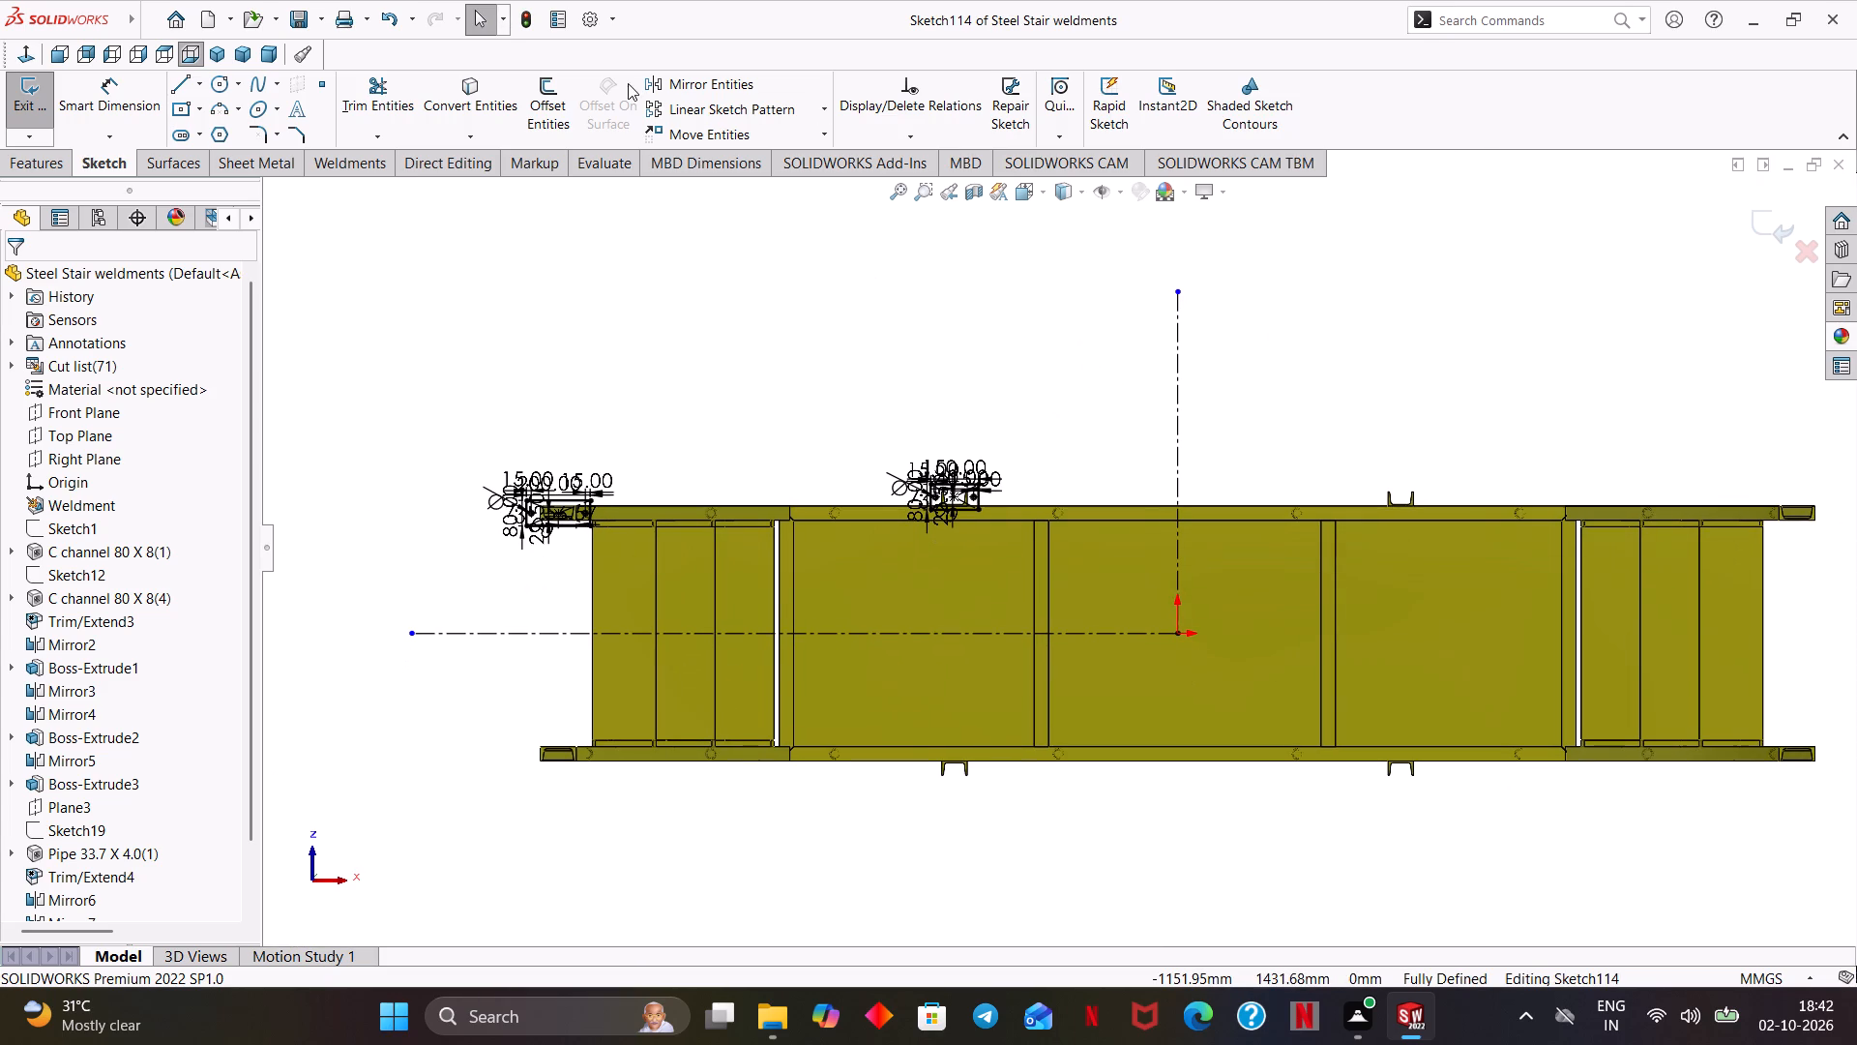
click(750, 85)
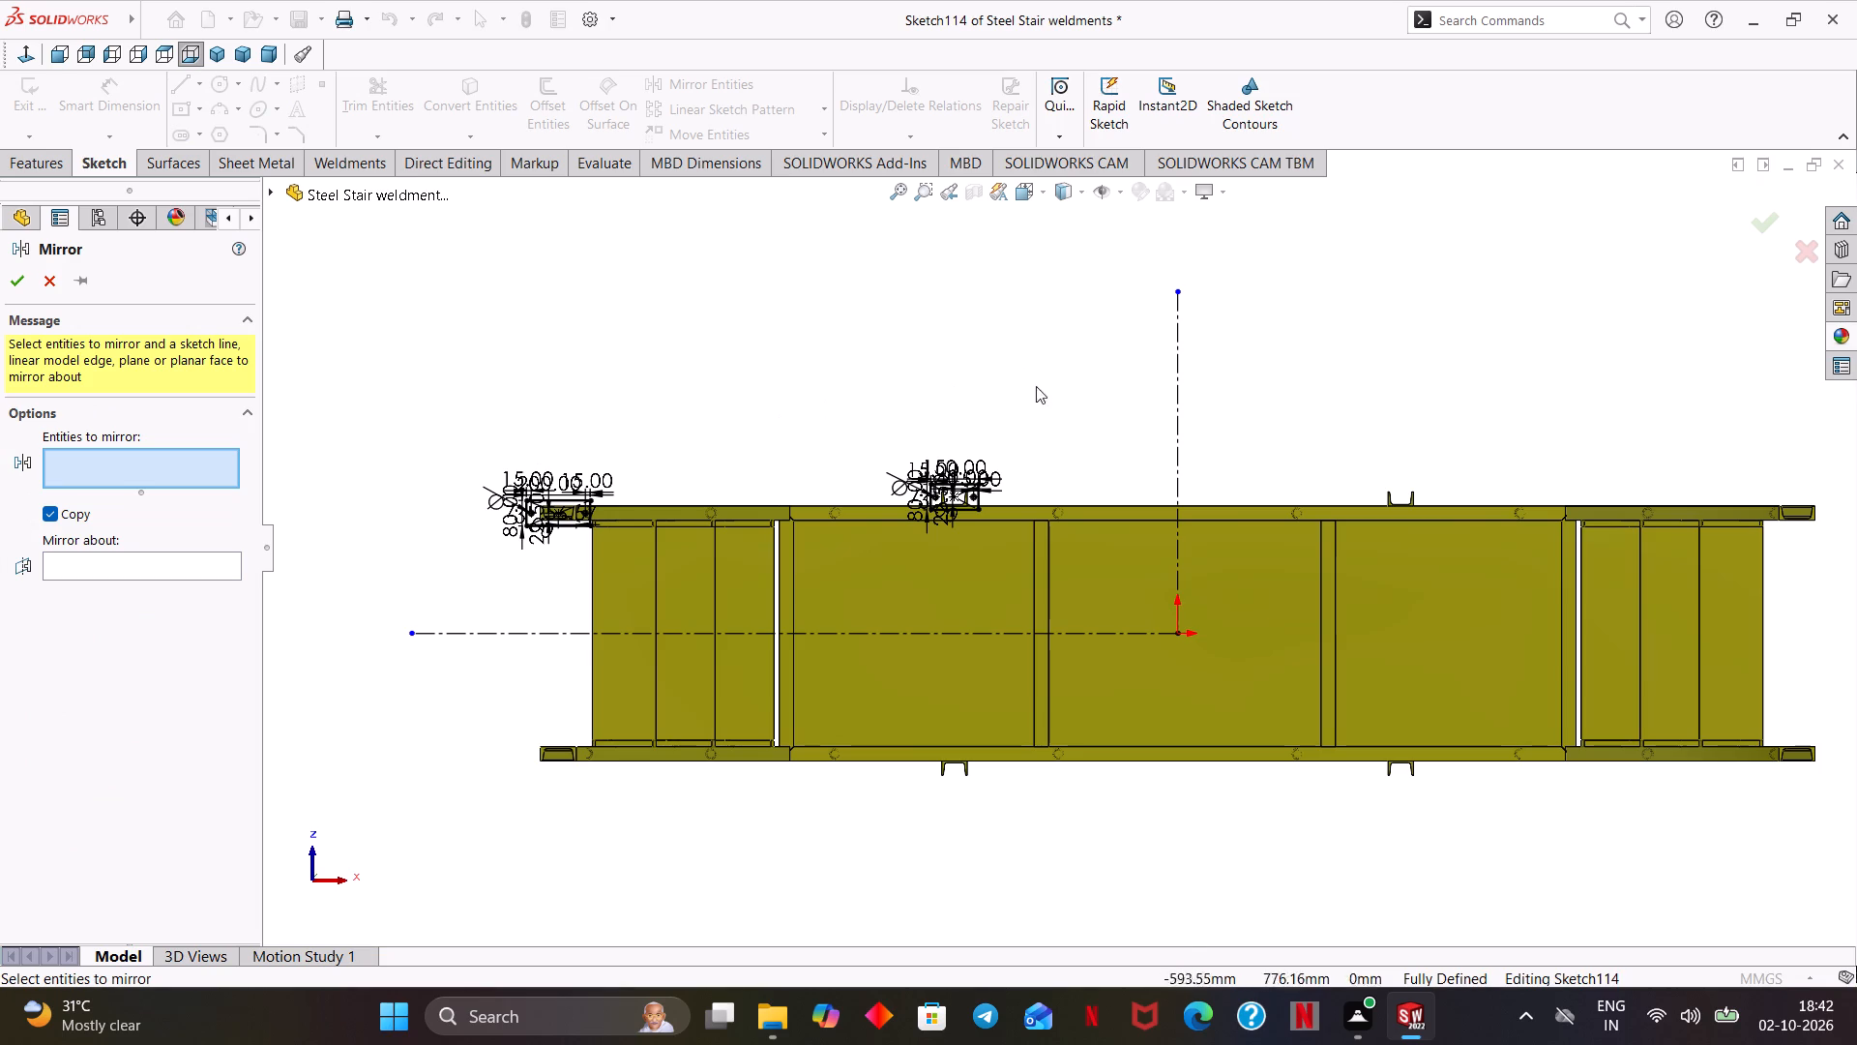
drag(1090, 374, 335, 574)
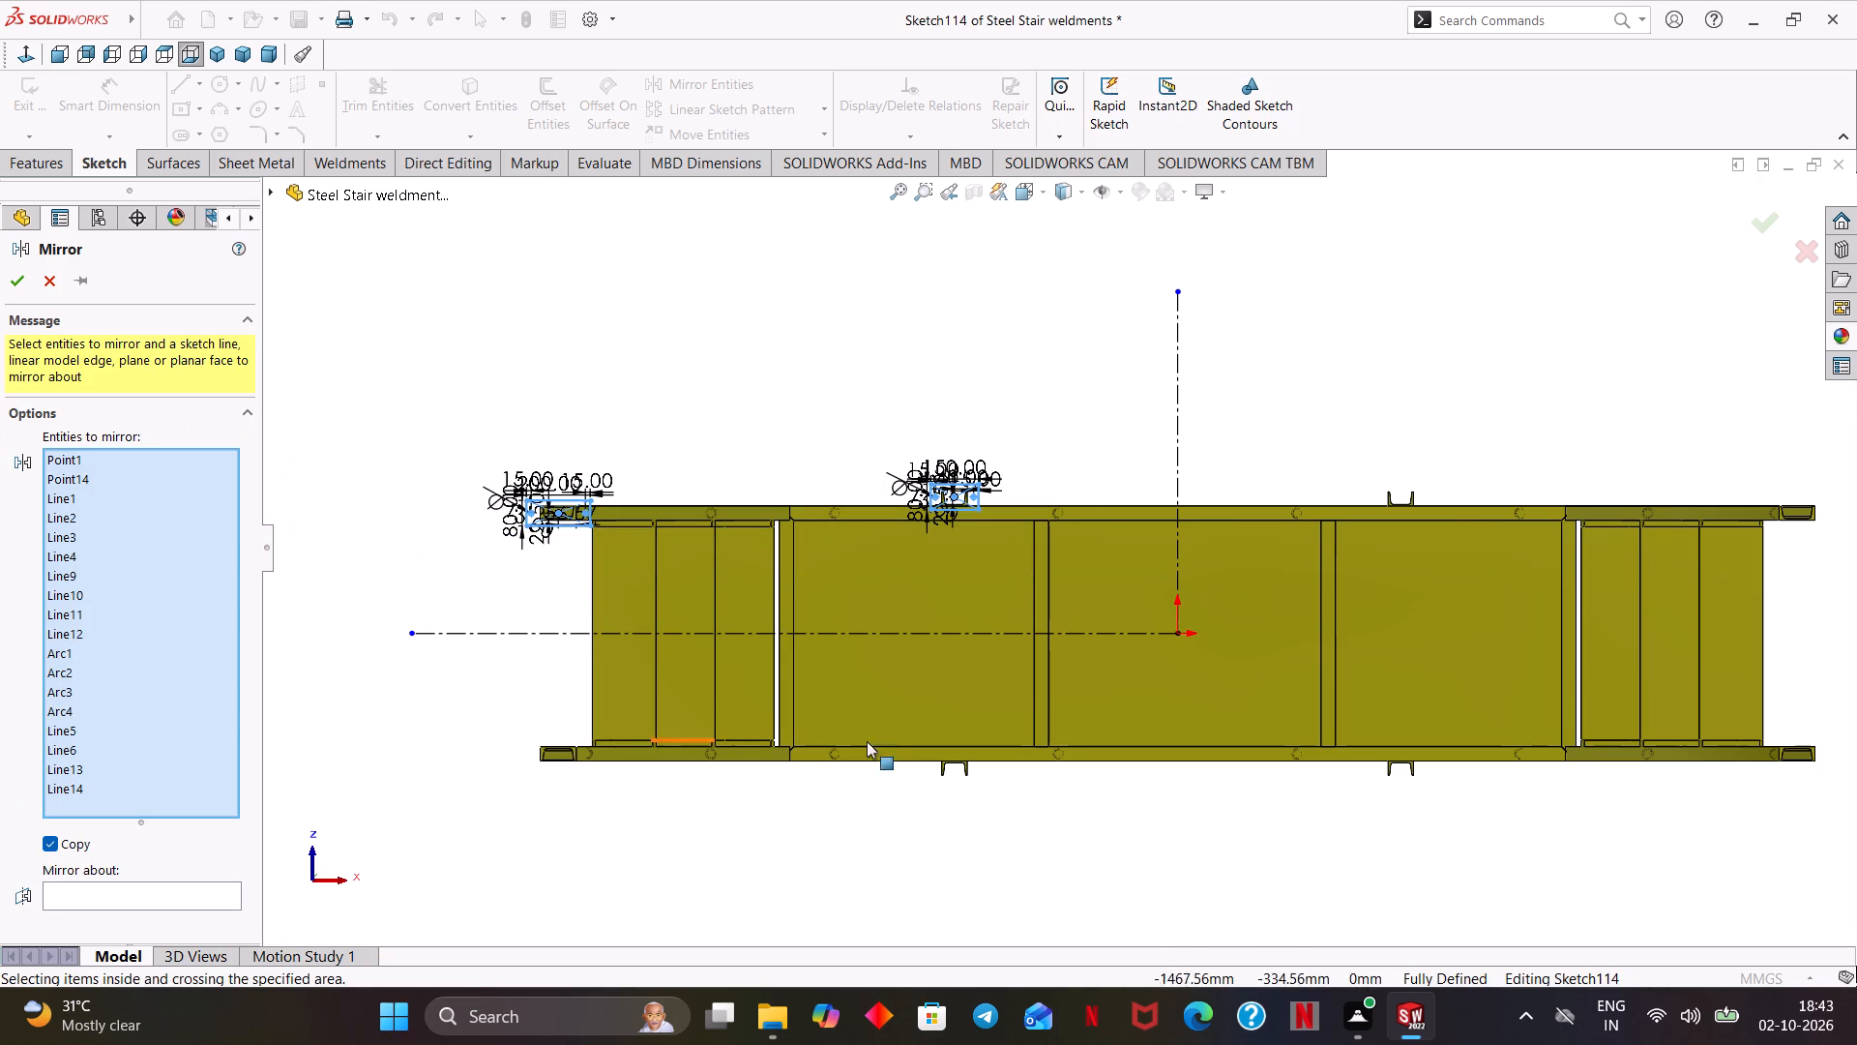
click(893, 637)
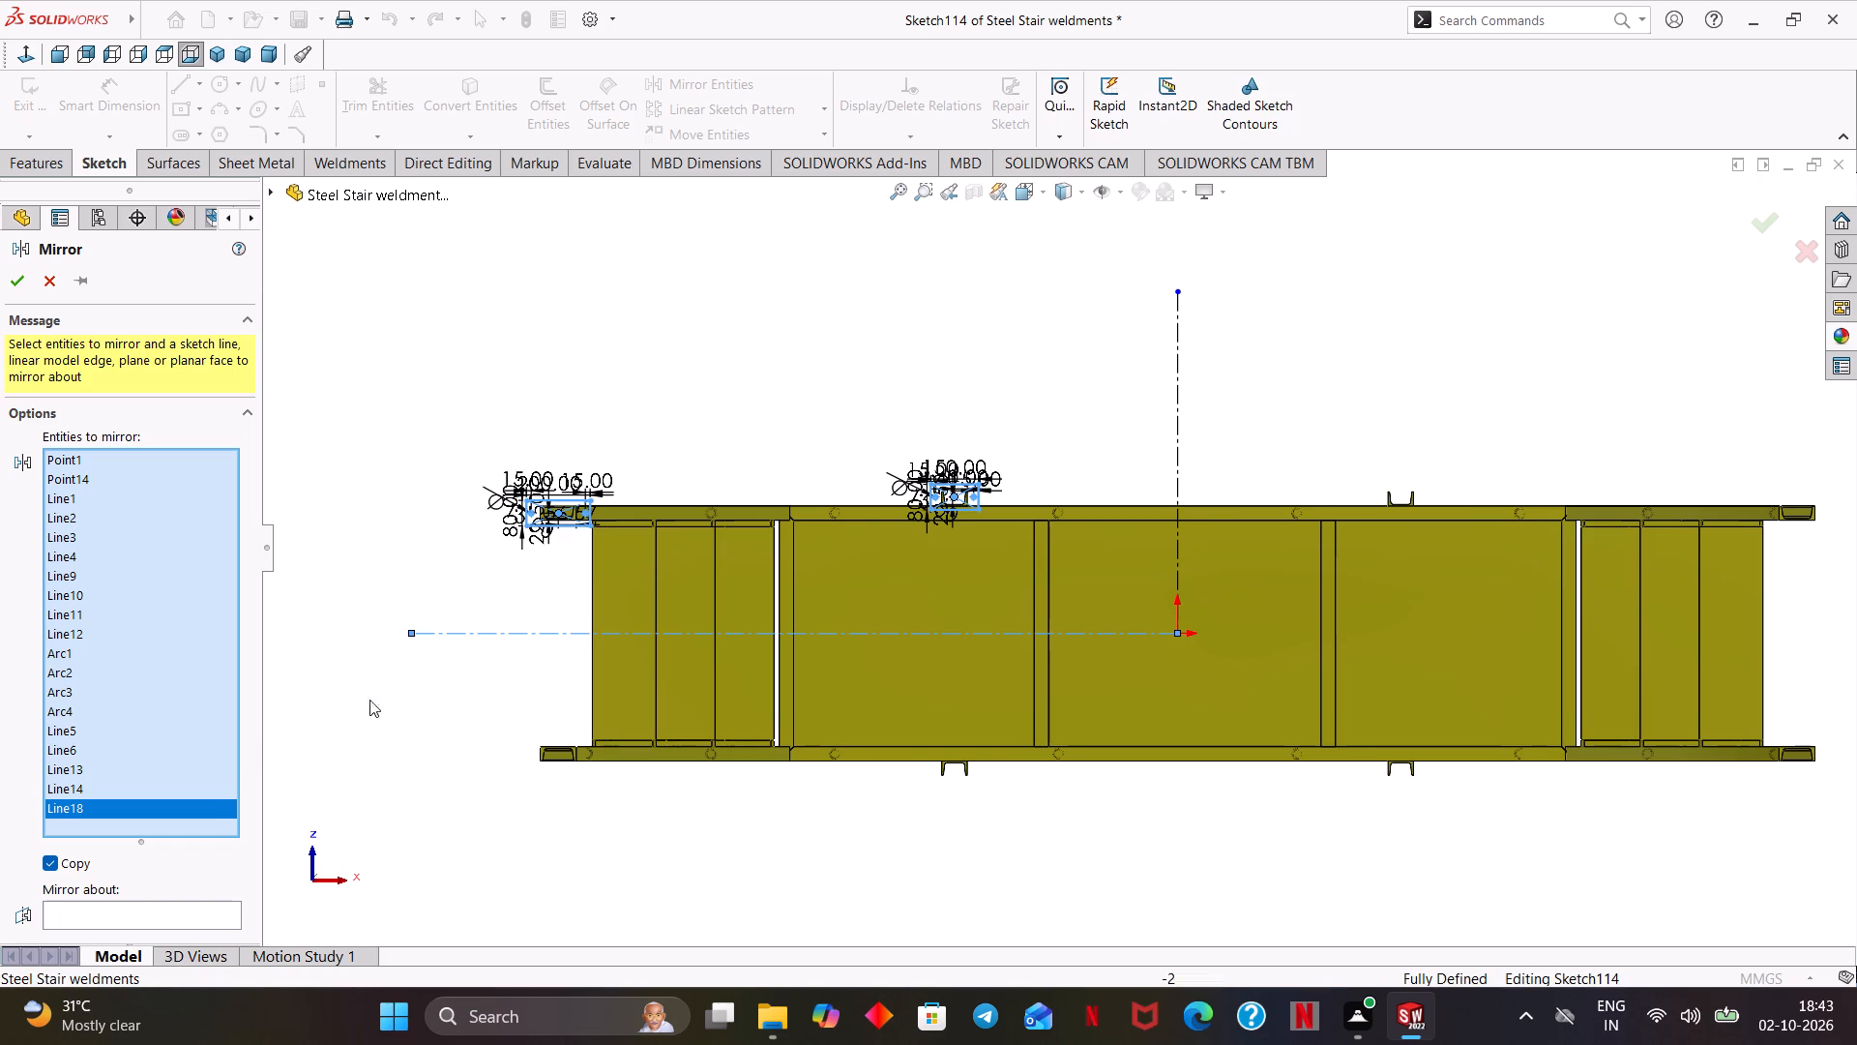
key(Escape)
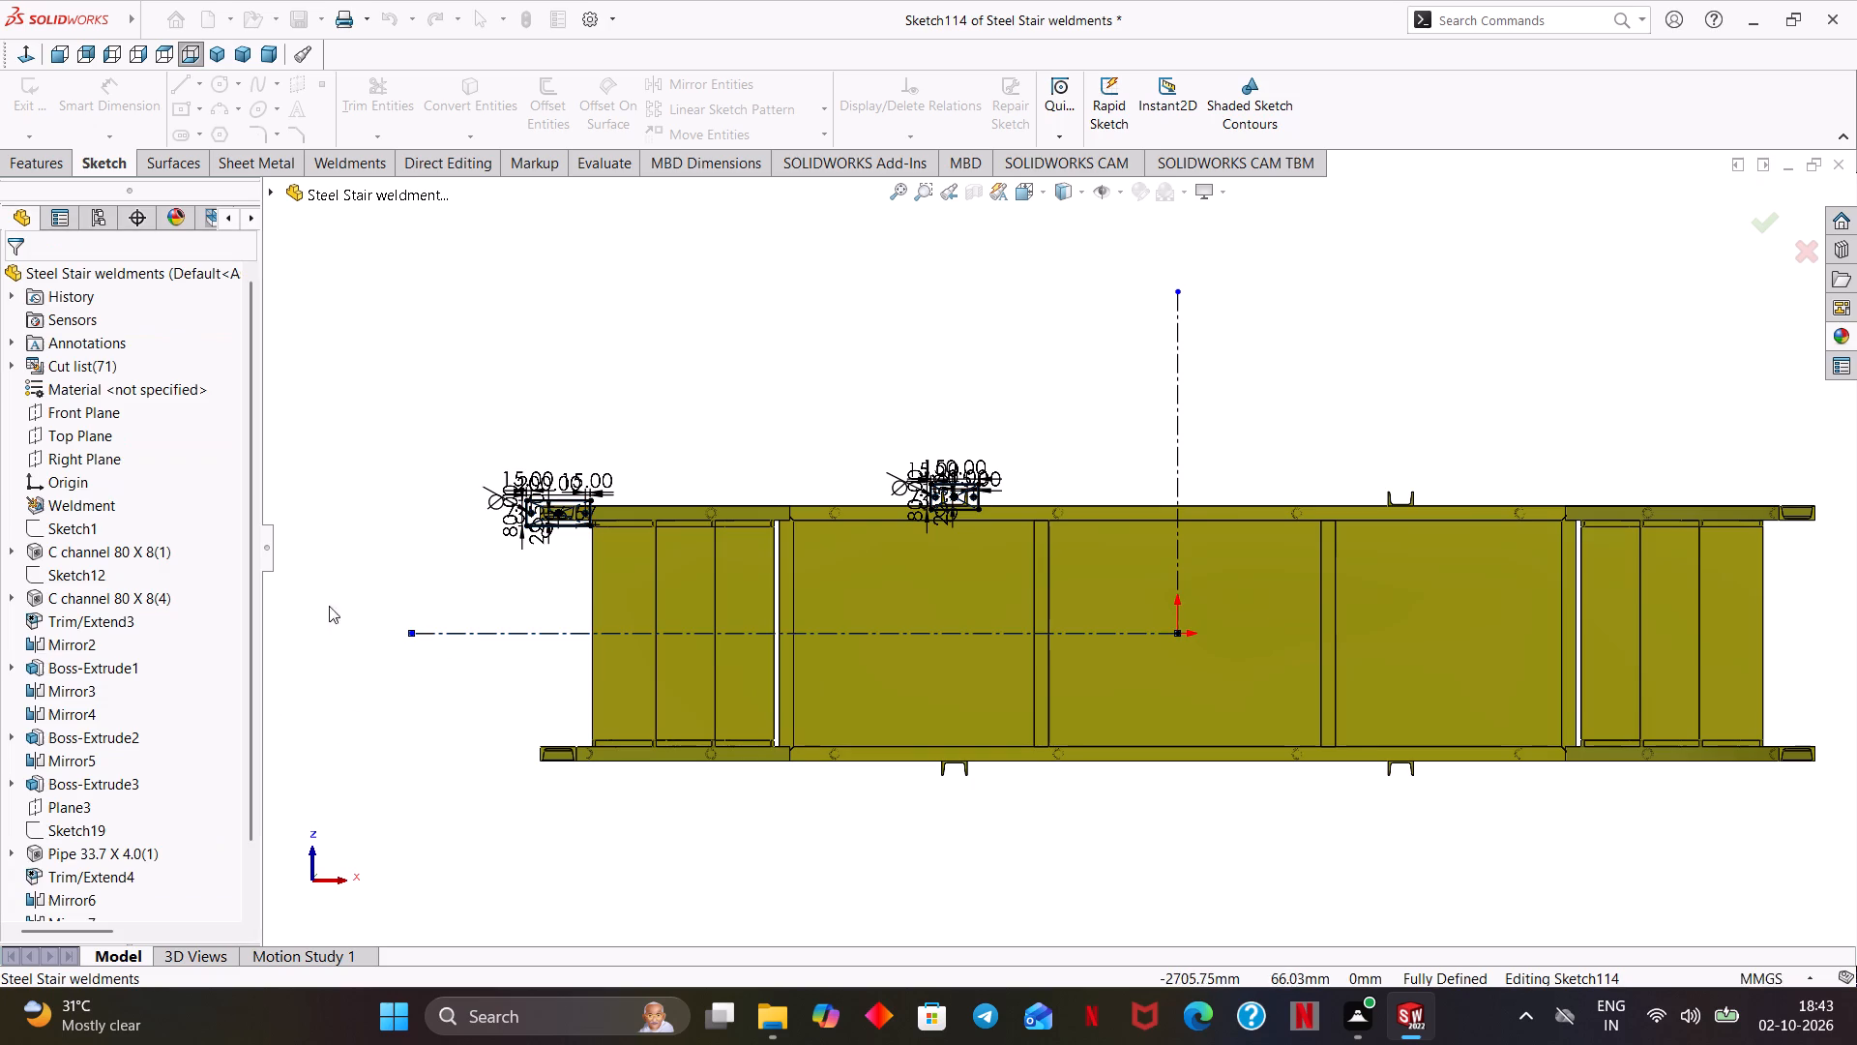
Mirror both base plate profiles with their bolt holes about the horizontal centerline onto the opposite stringer side.
click(730, 82)
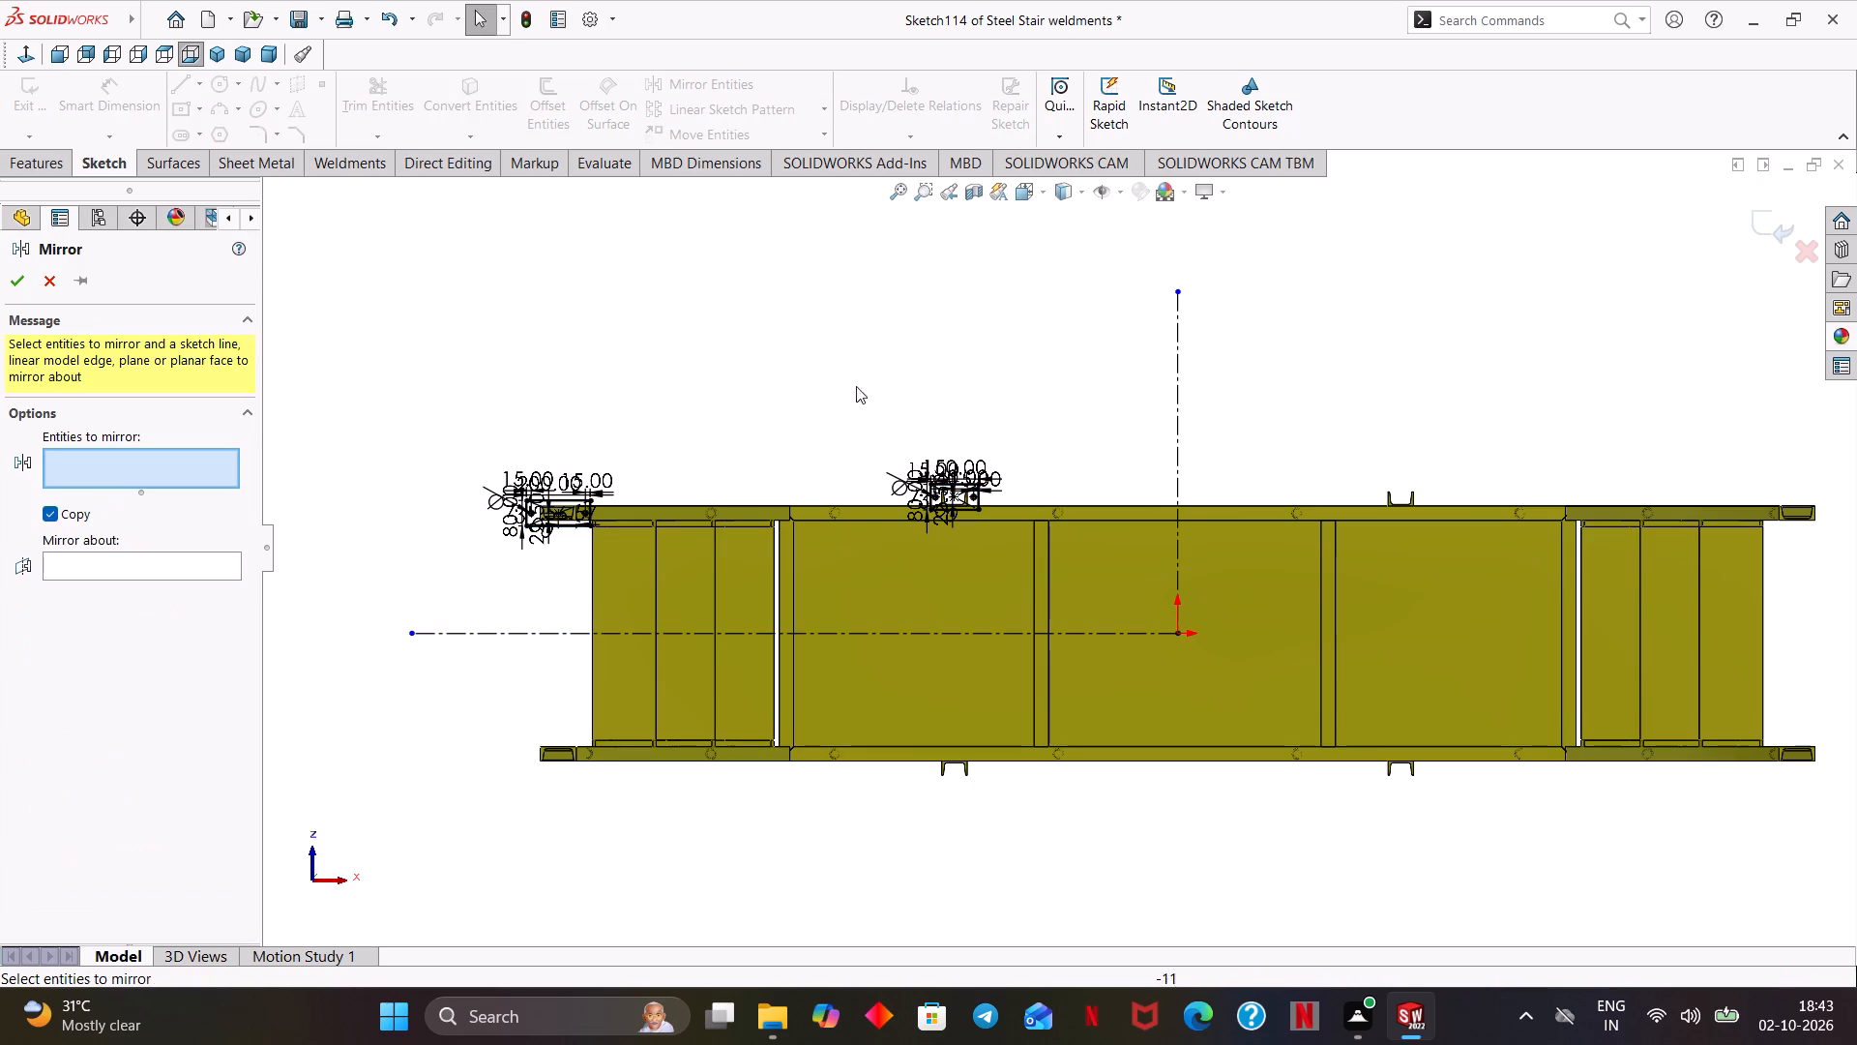
drag(1064, 373, 425, 548)
click(211, 897)
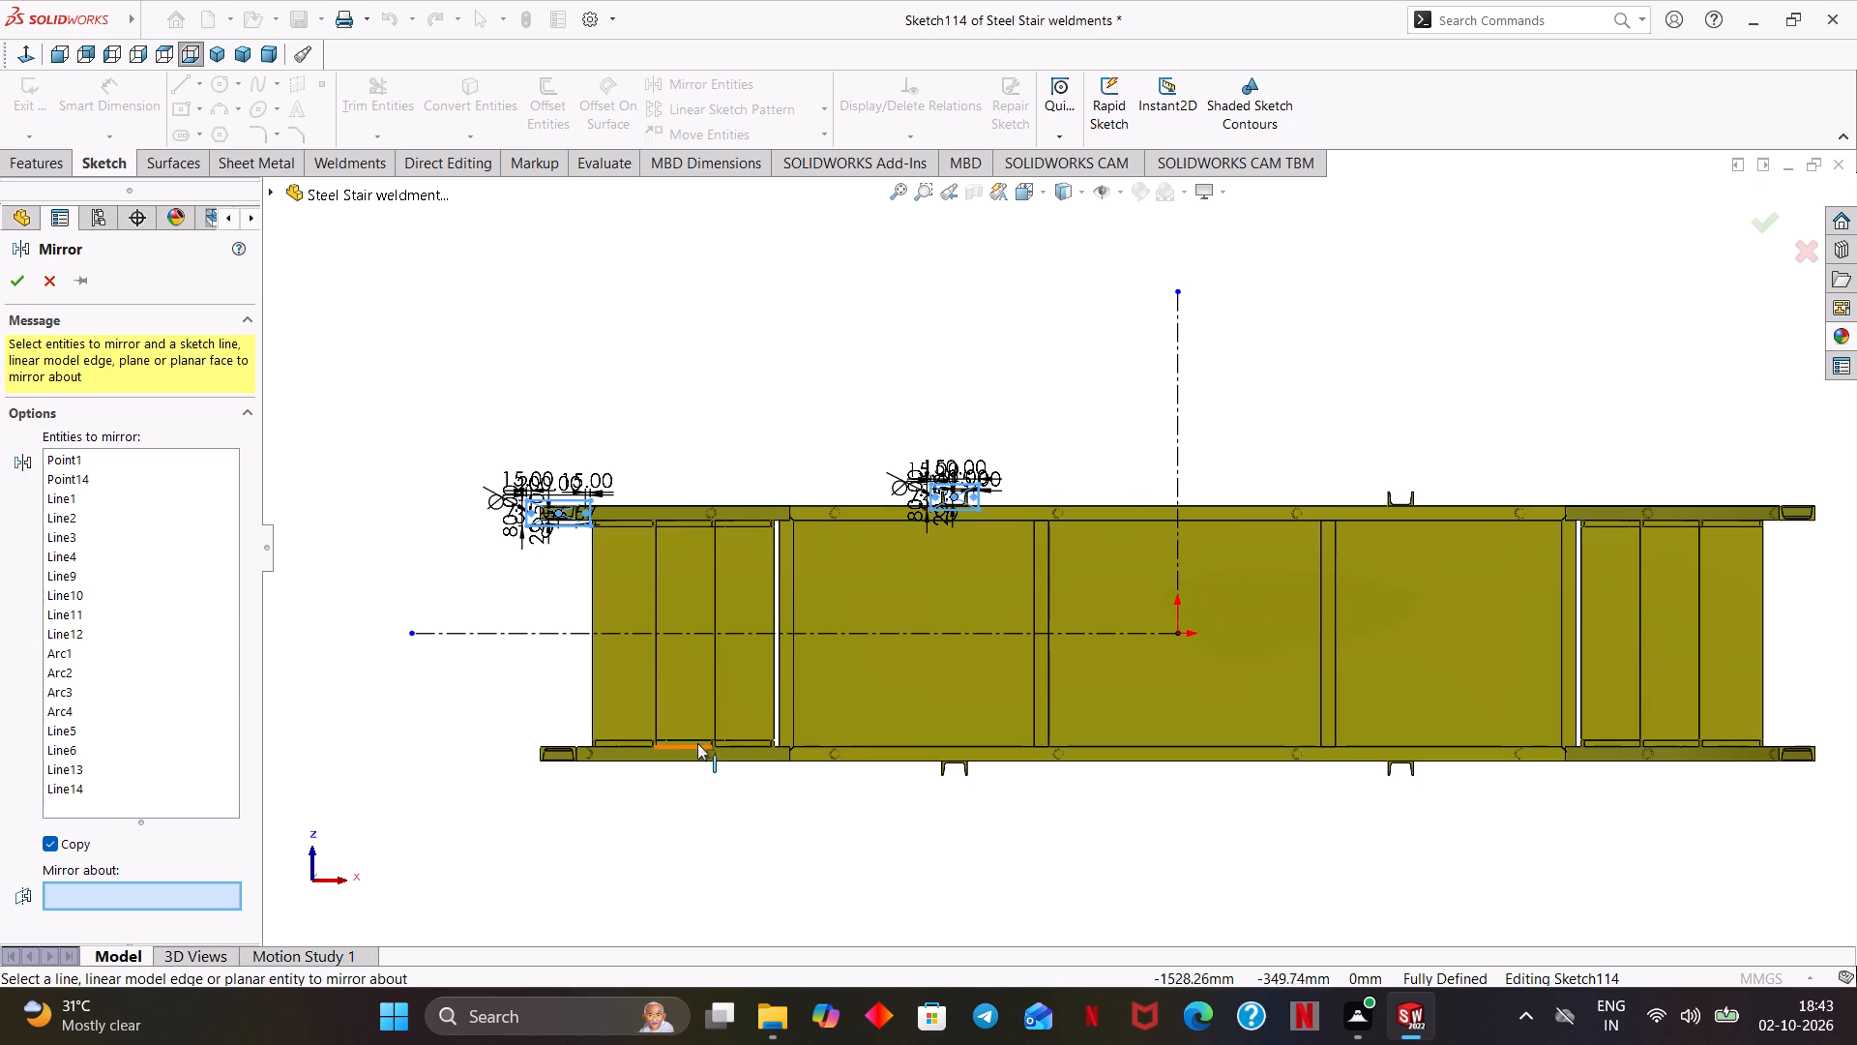
click(839, 631)
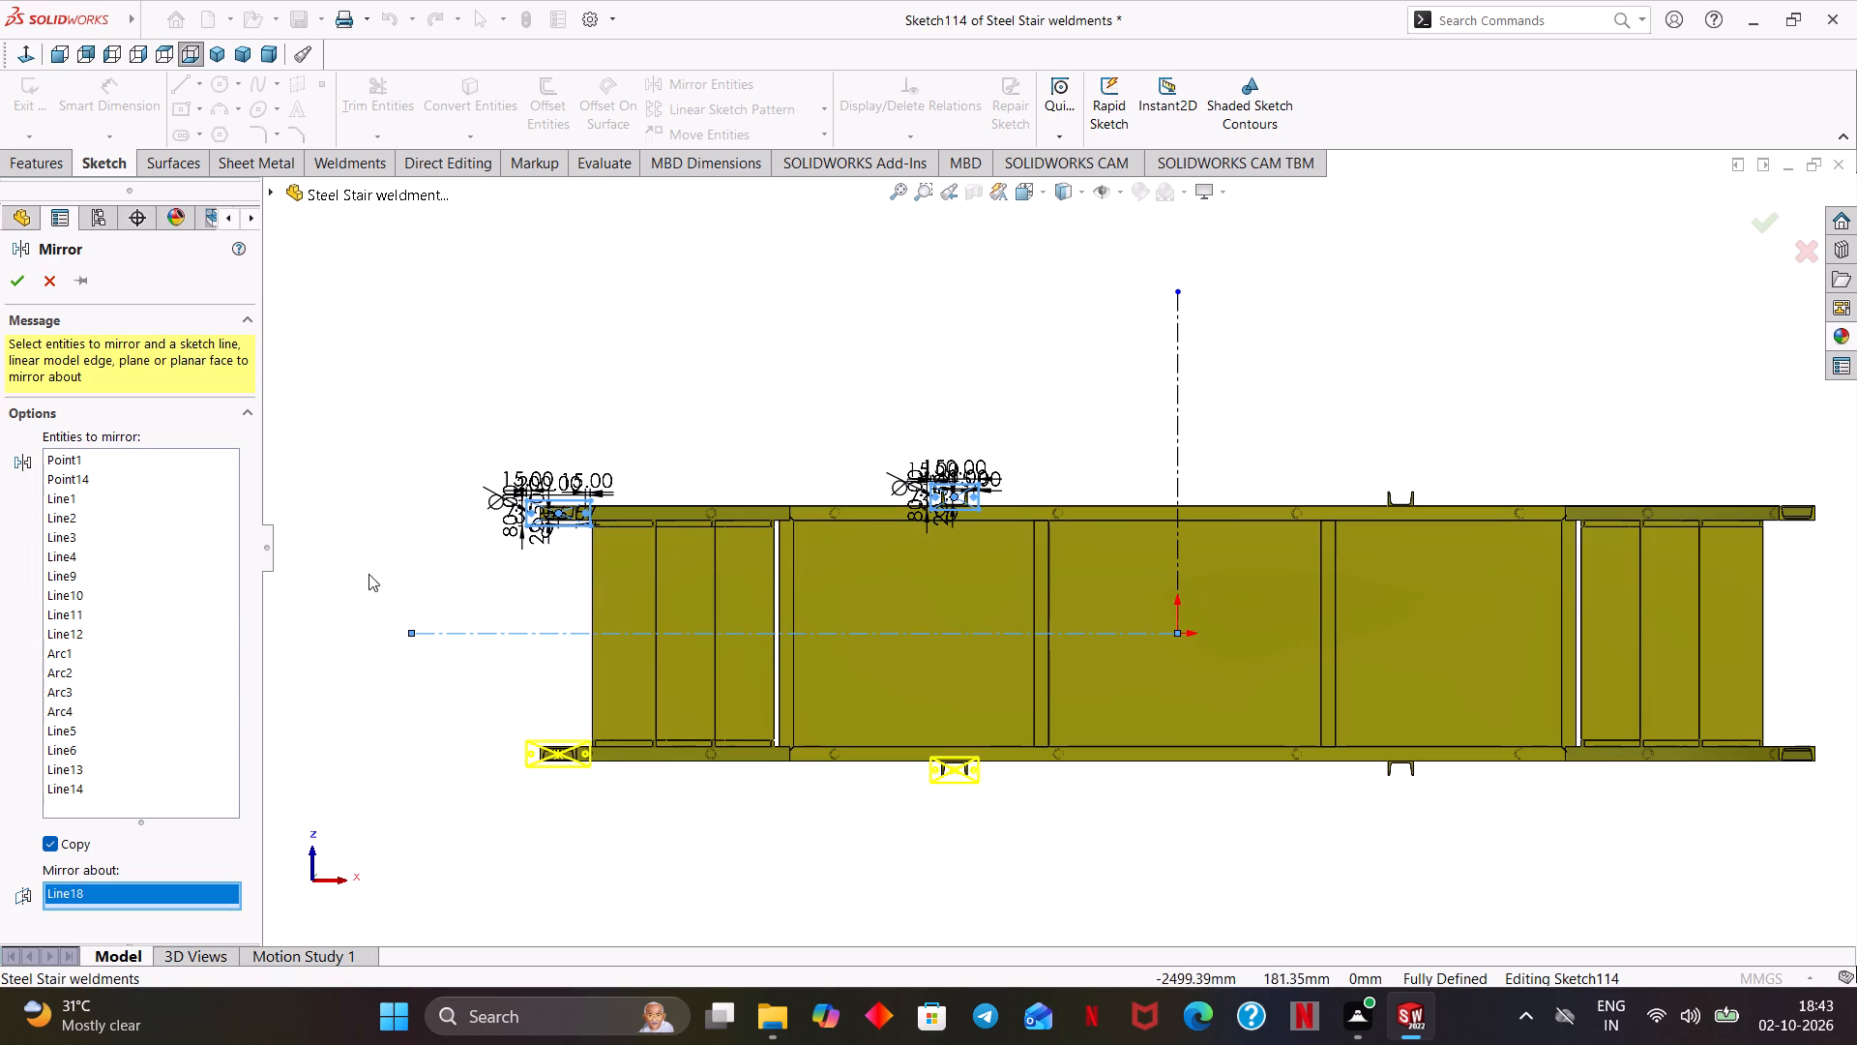
click(14, 292)
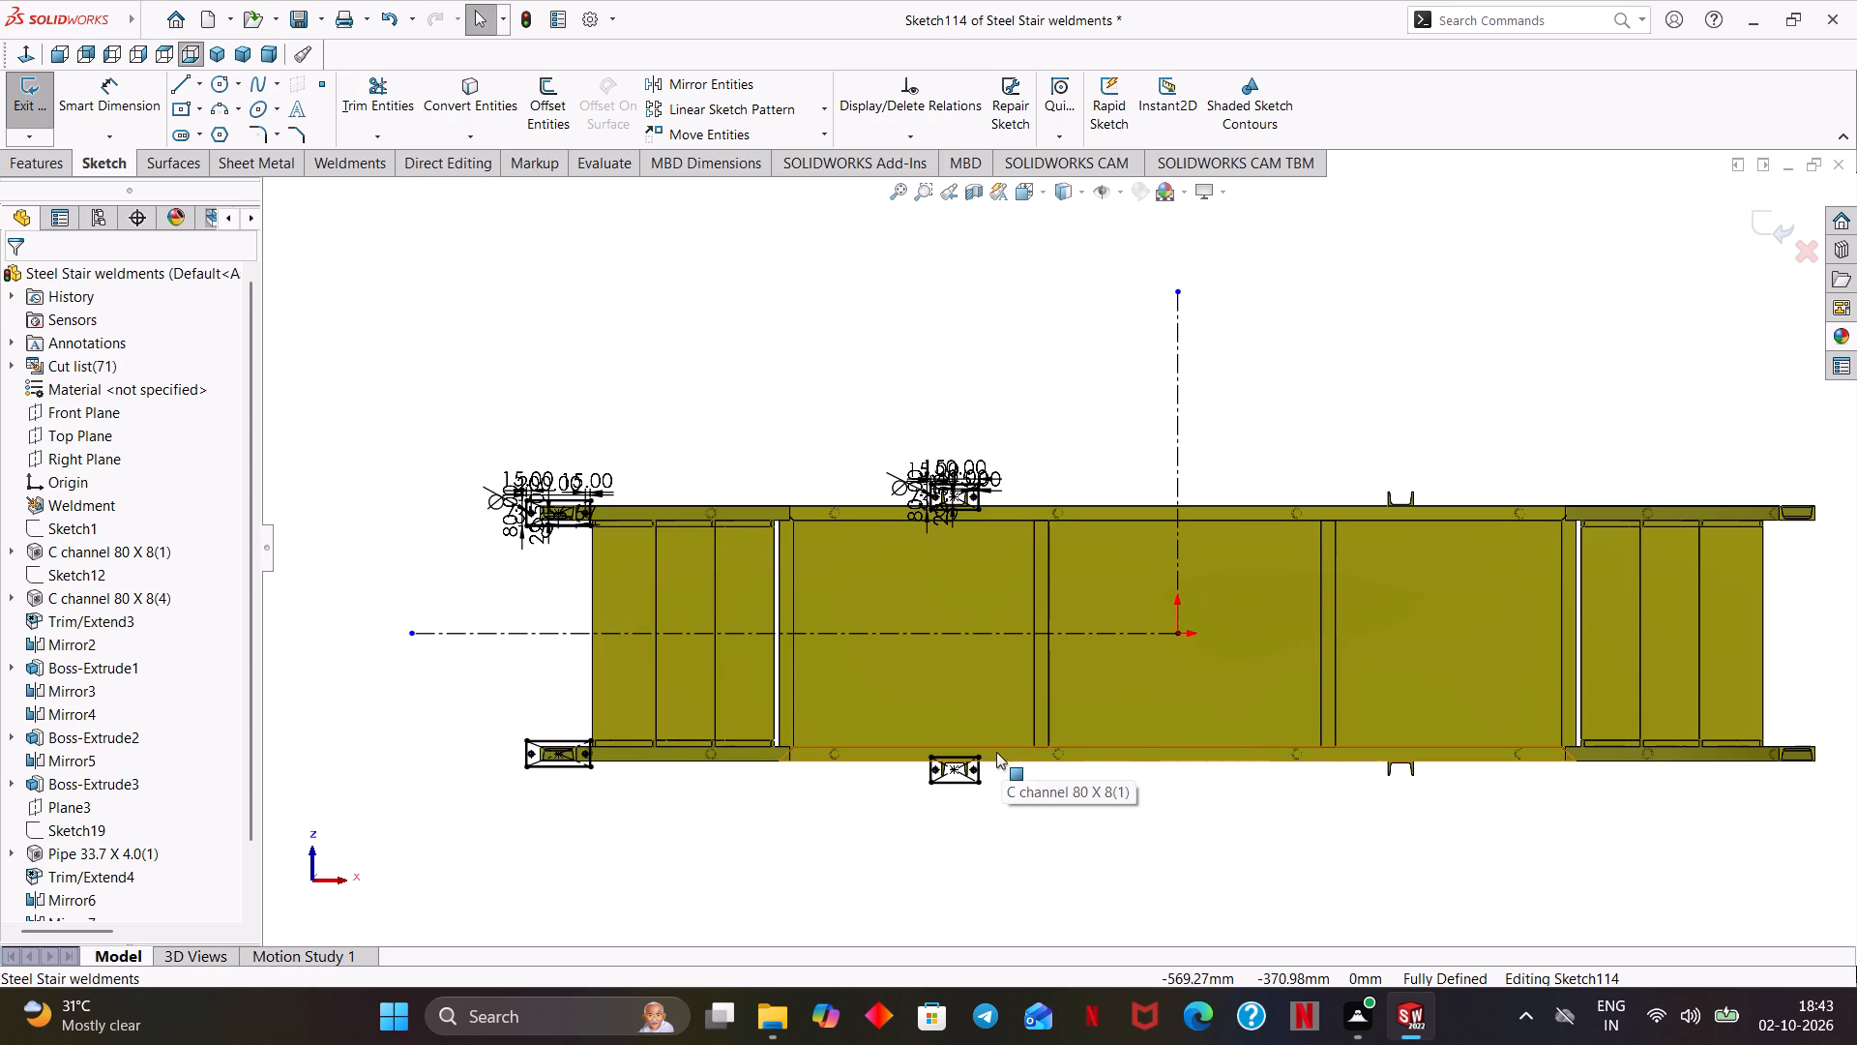
Mirror all four base plate profiles with their holes, along with the horizontal centerline, about the vertical centerline to the stair's other half.
ctrl+middle_drag(1289, 686, 1257, 683)
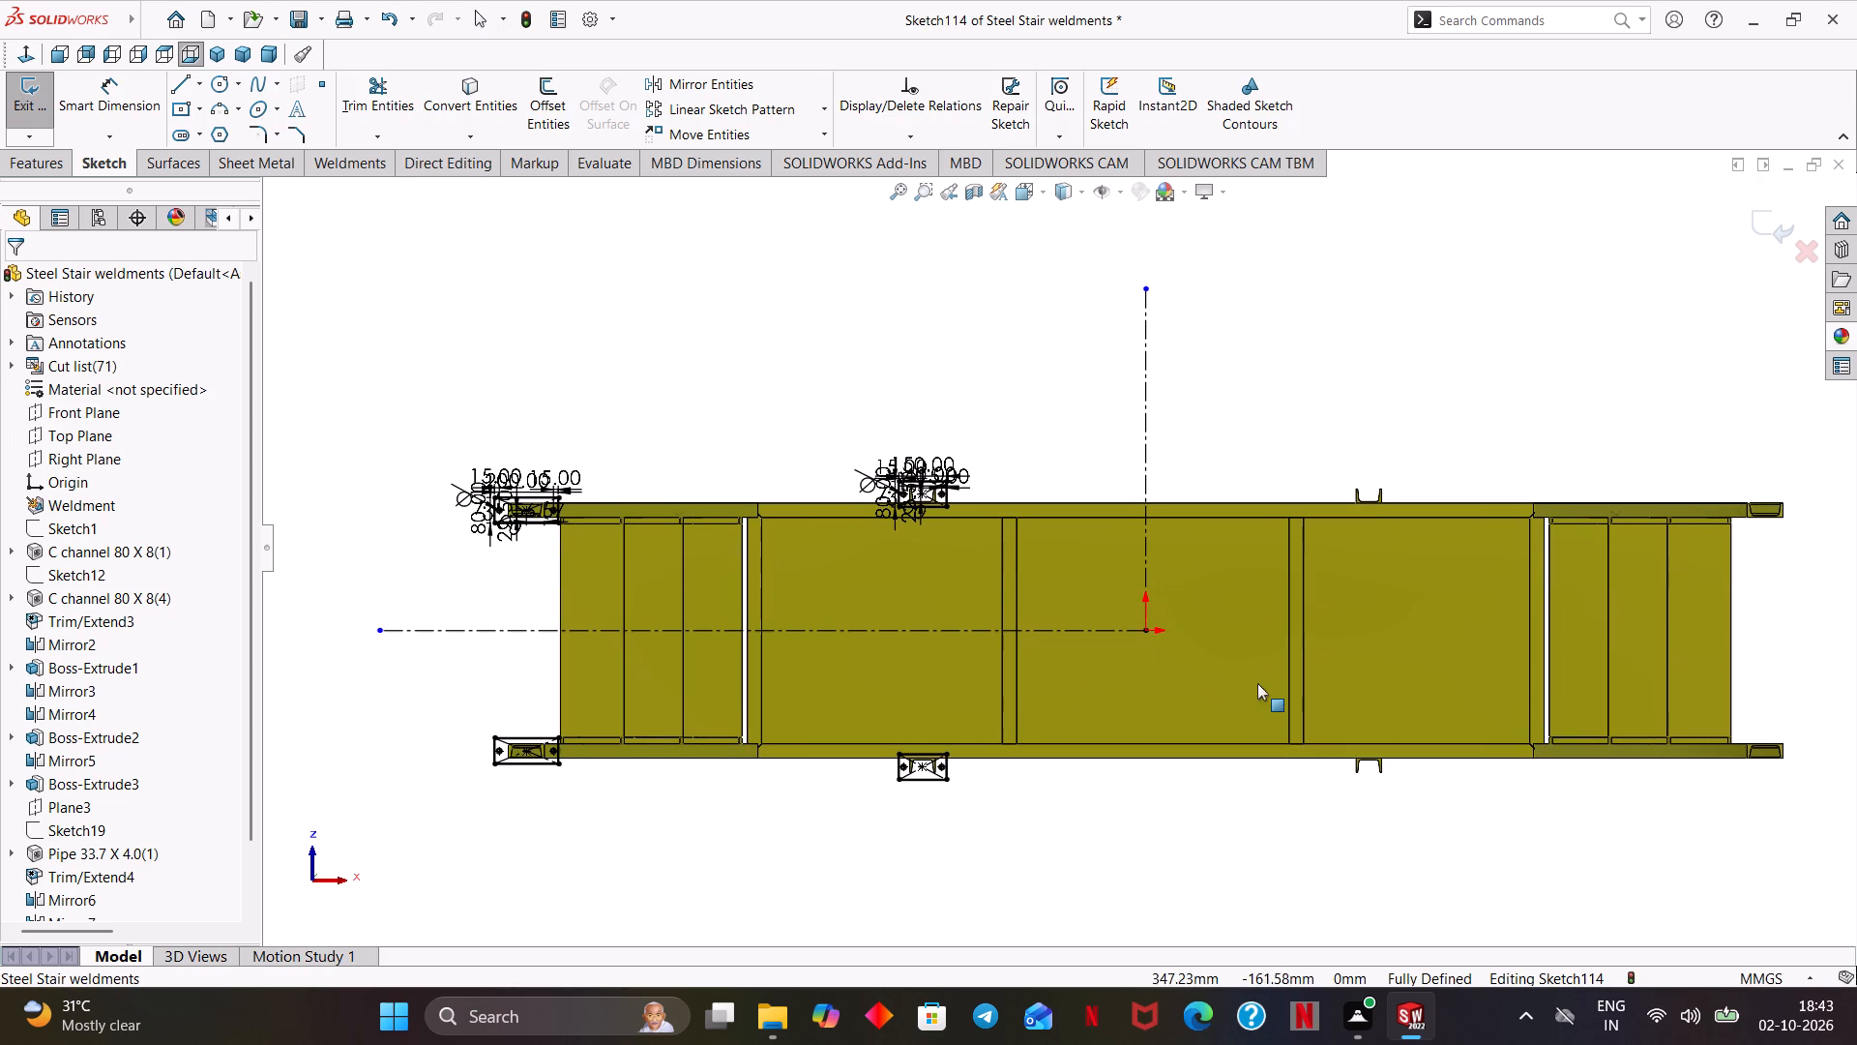
click(724, 87)
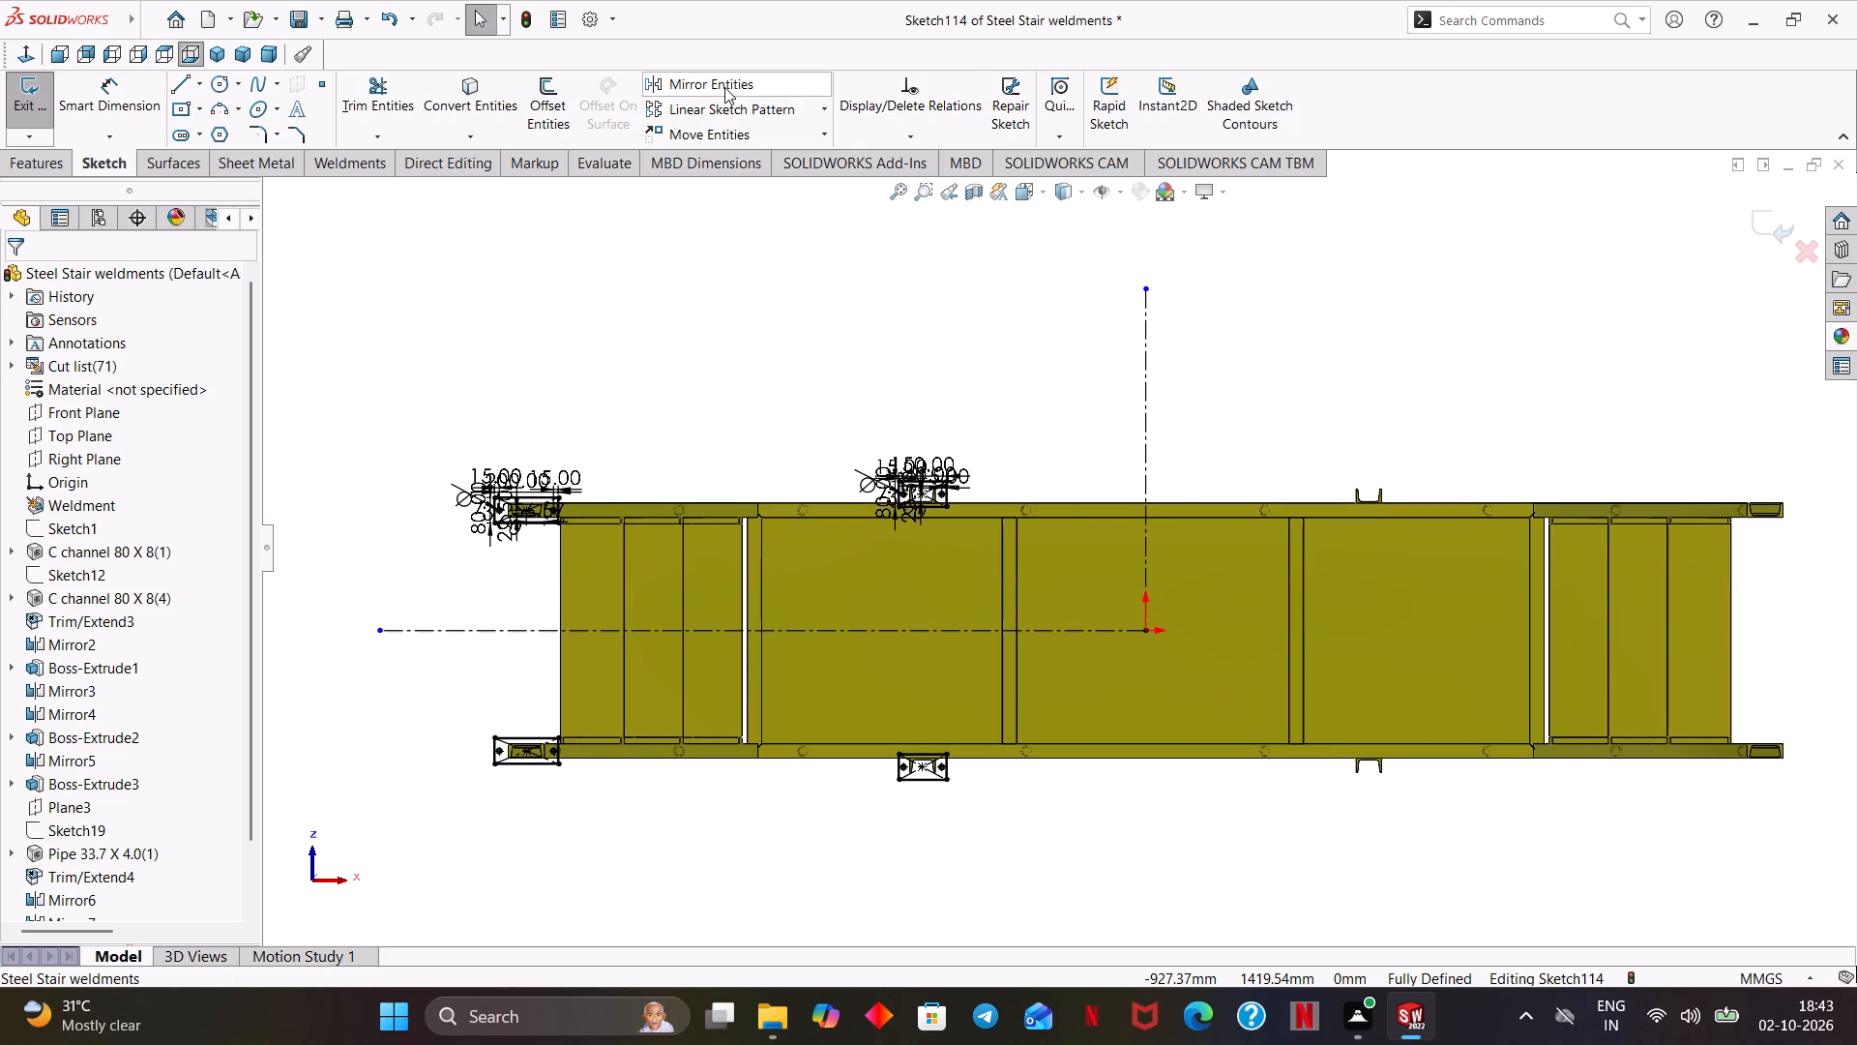
drag(993, 300, 471, 845)
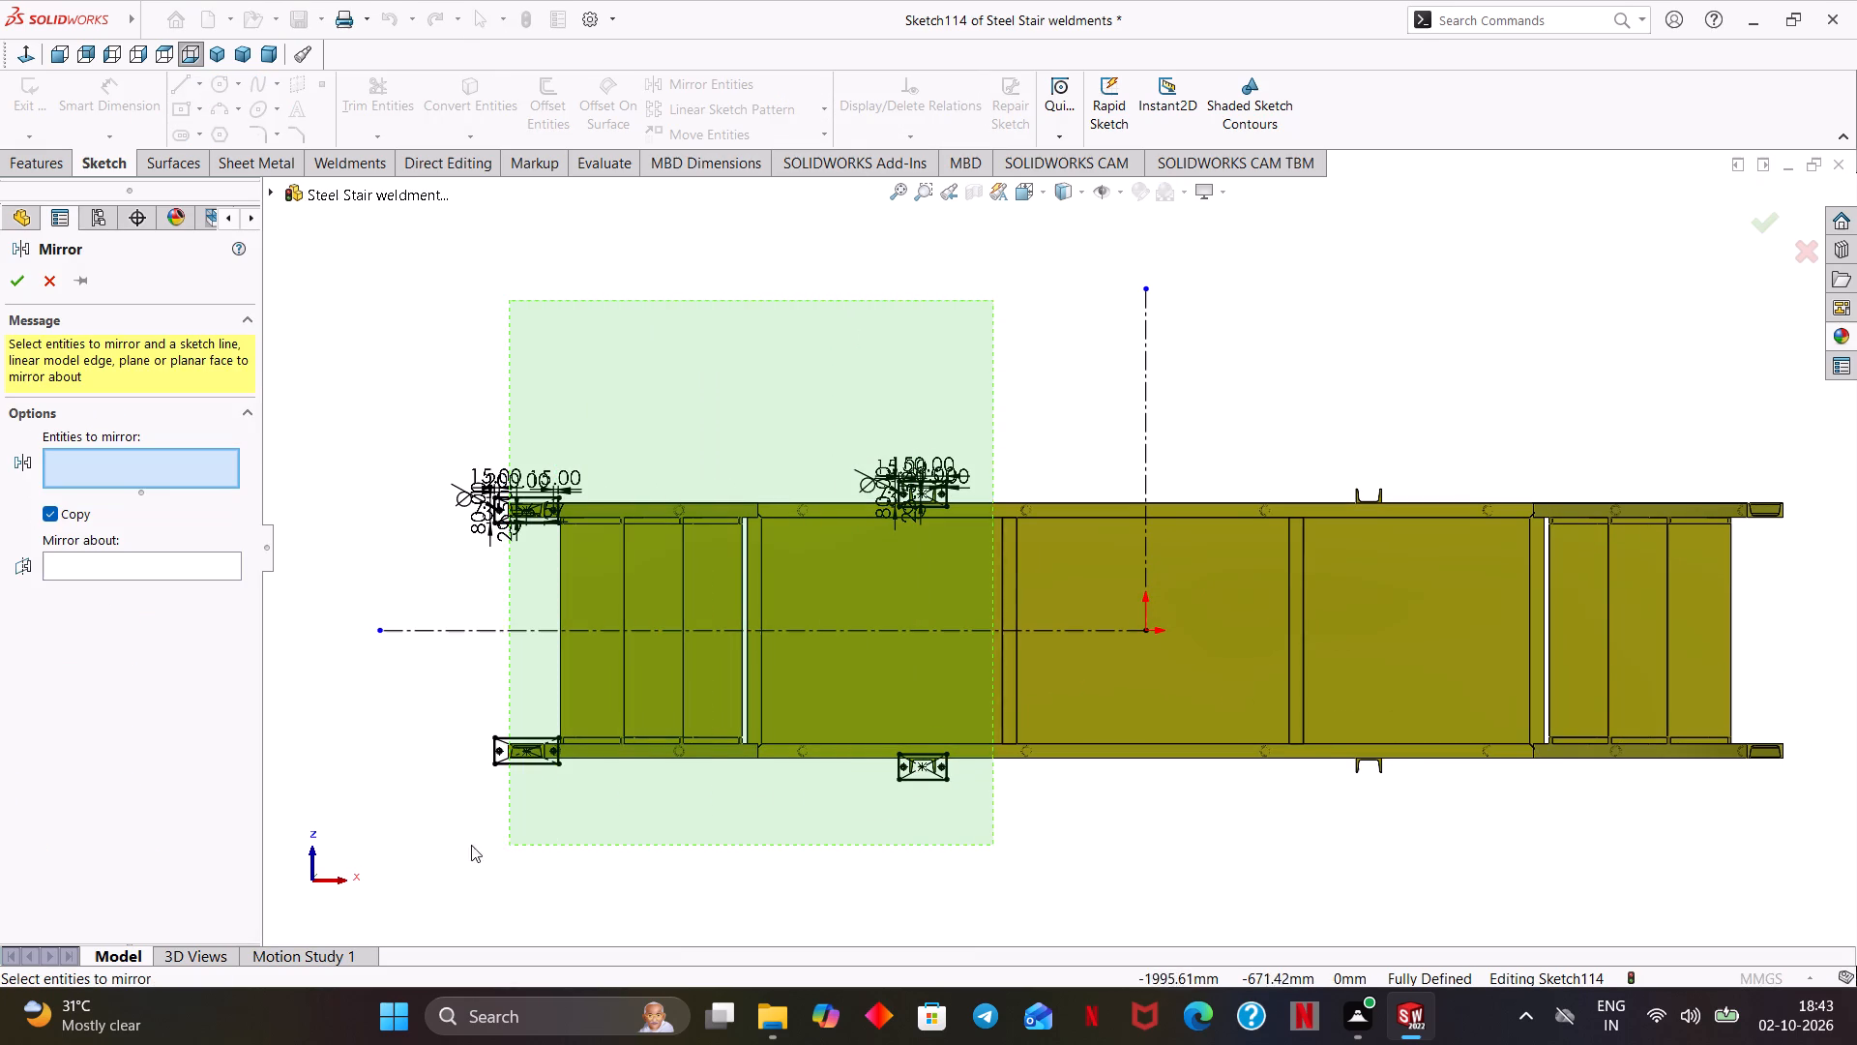
drag(471, 845, 349, 842)
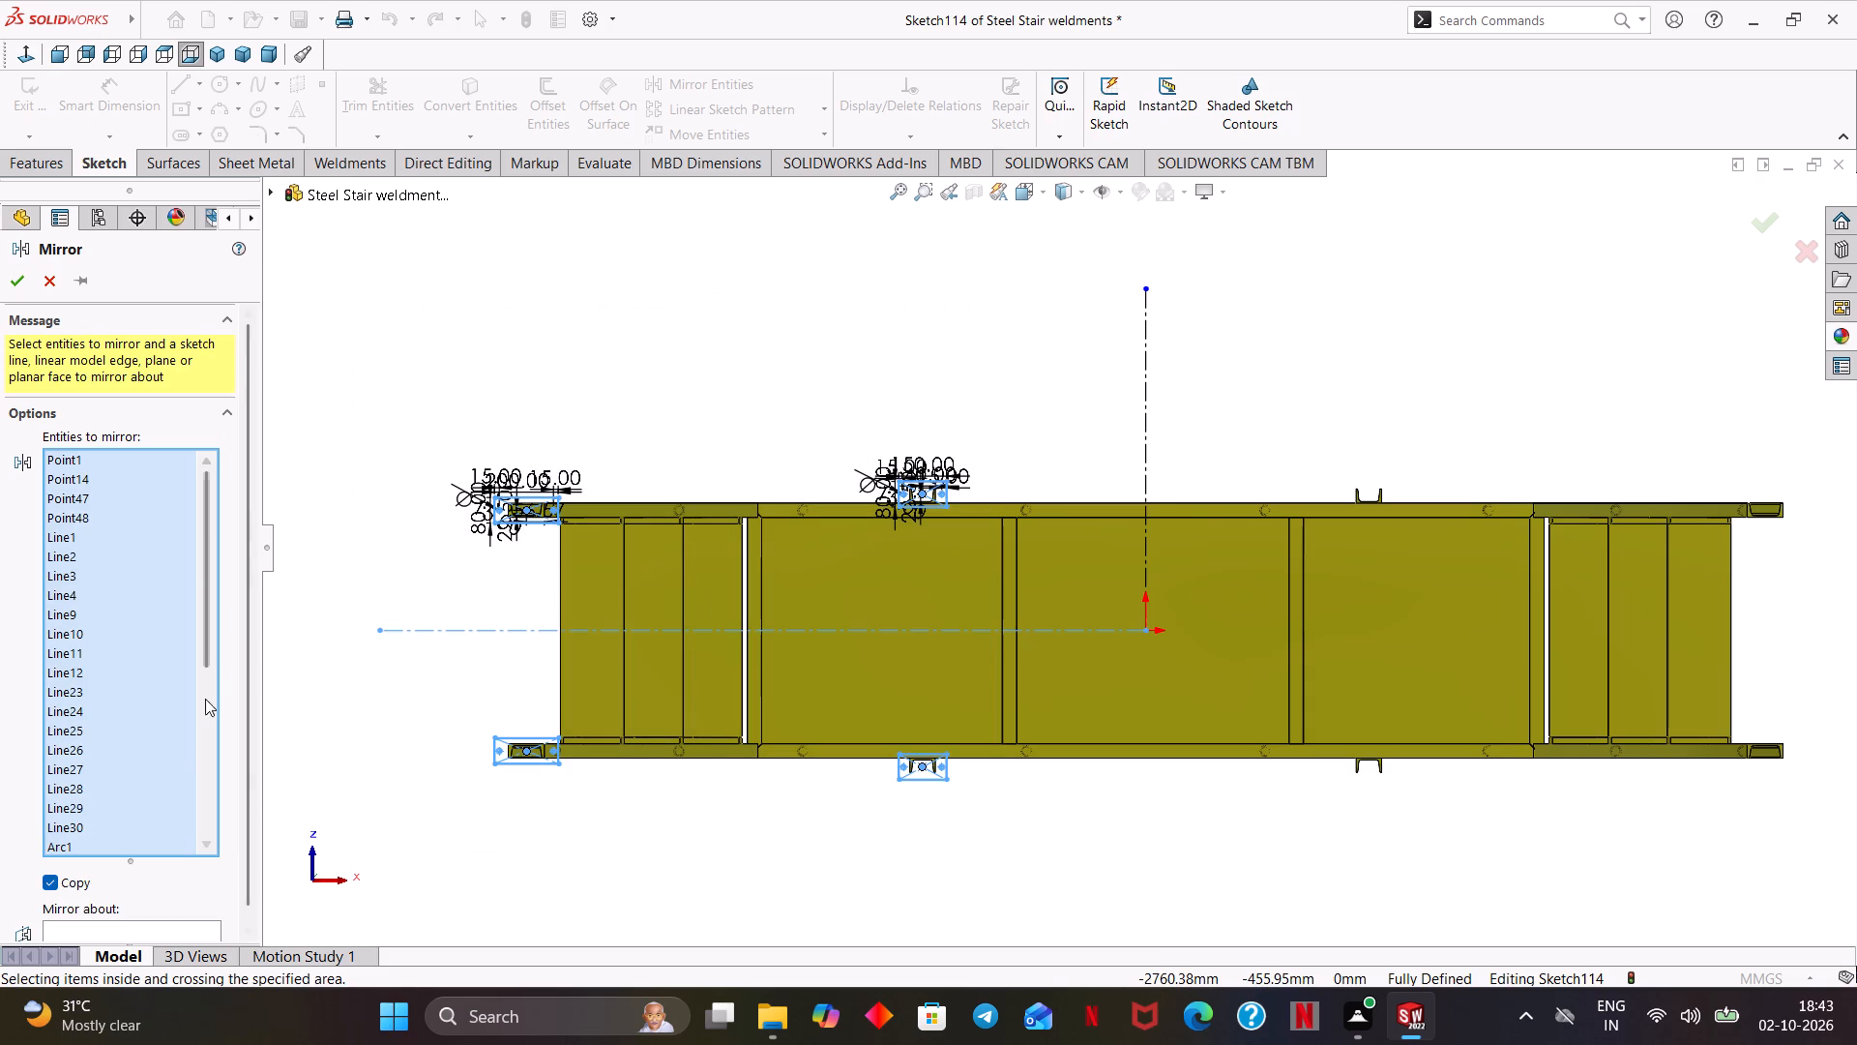
drag(208, 653, 209, 847)
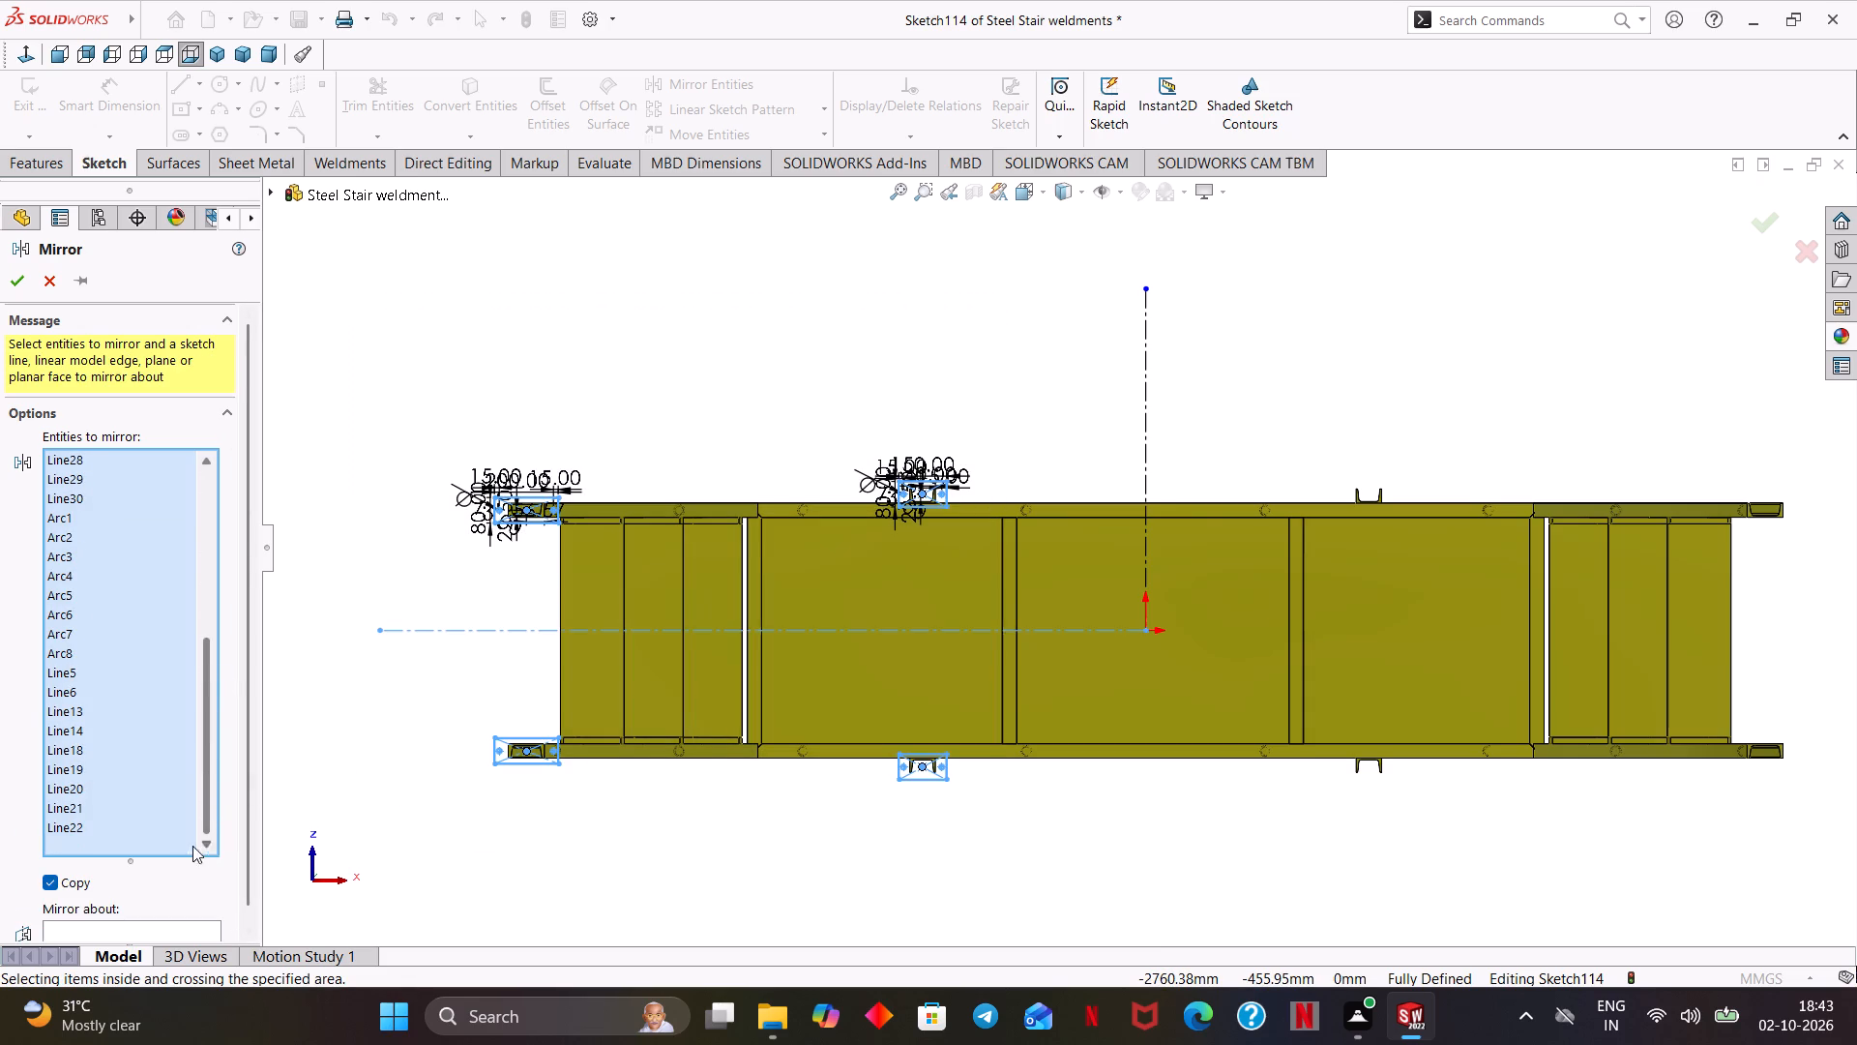
scroll(166, 846, down, 2)
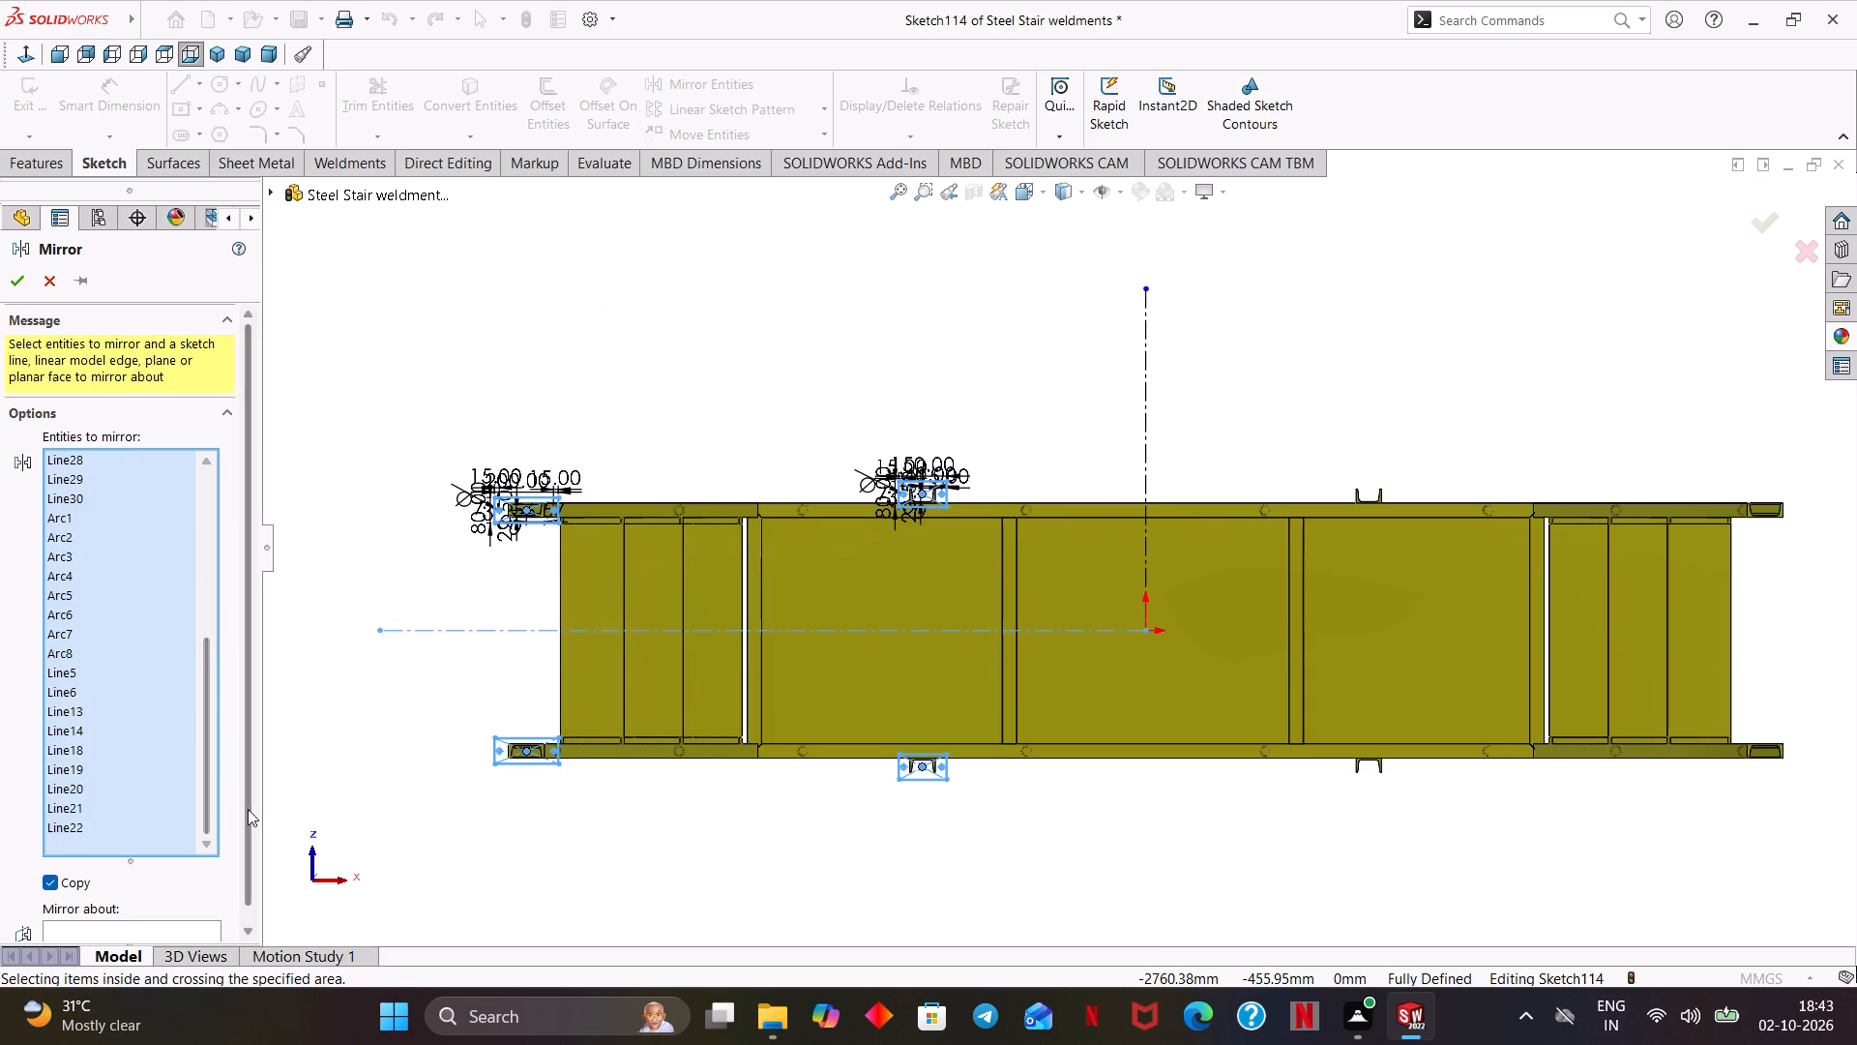
drag(255, 807, 258, 881)
click(131, 919)
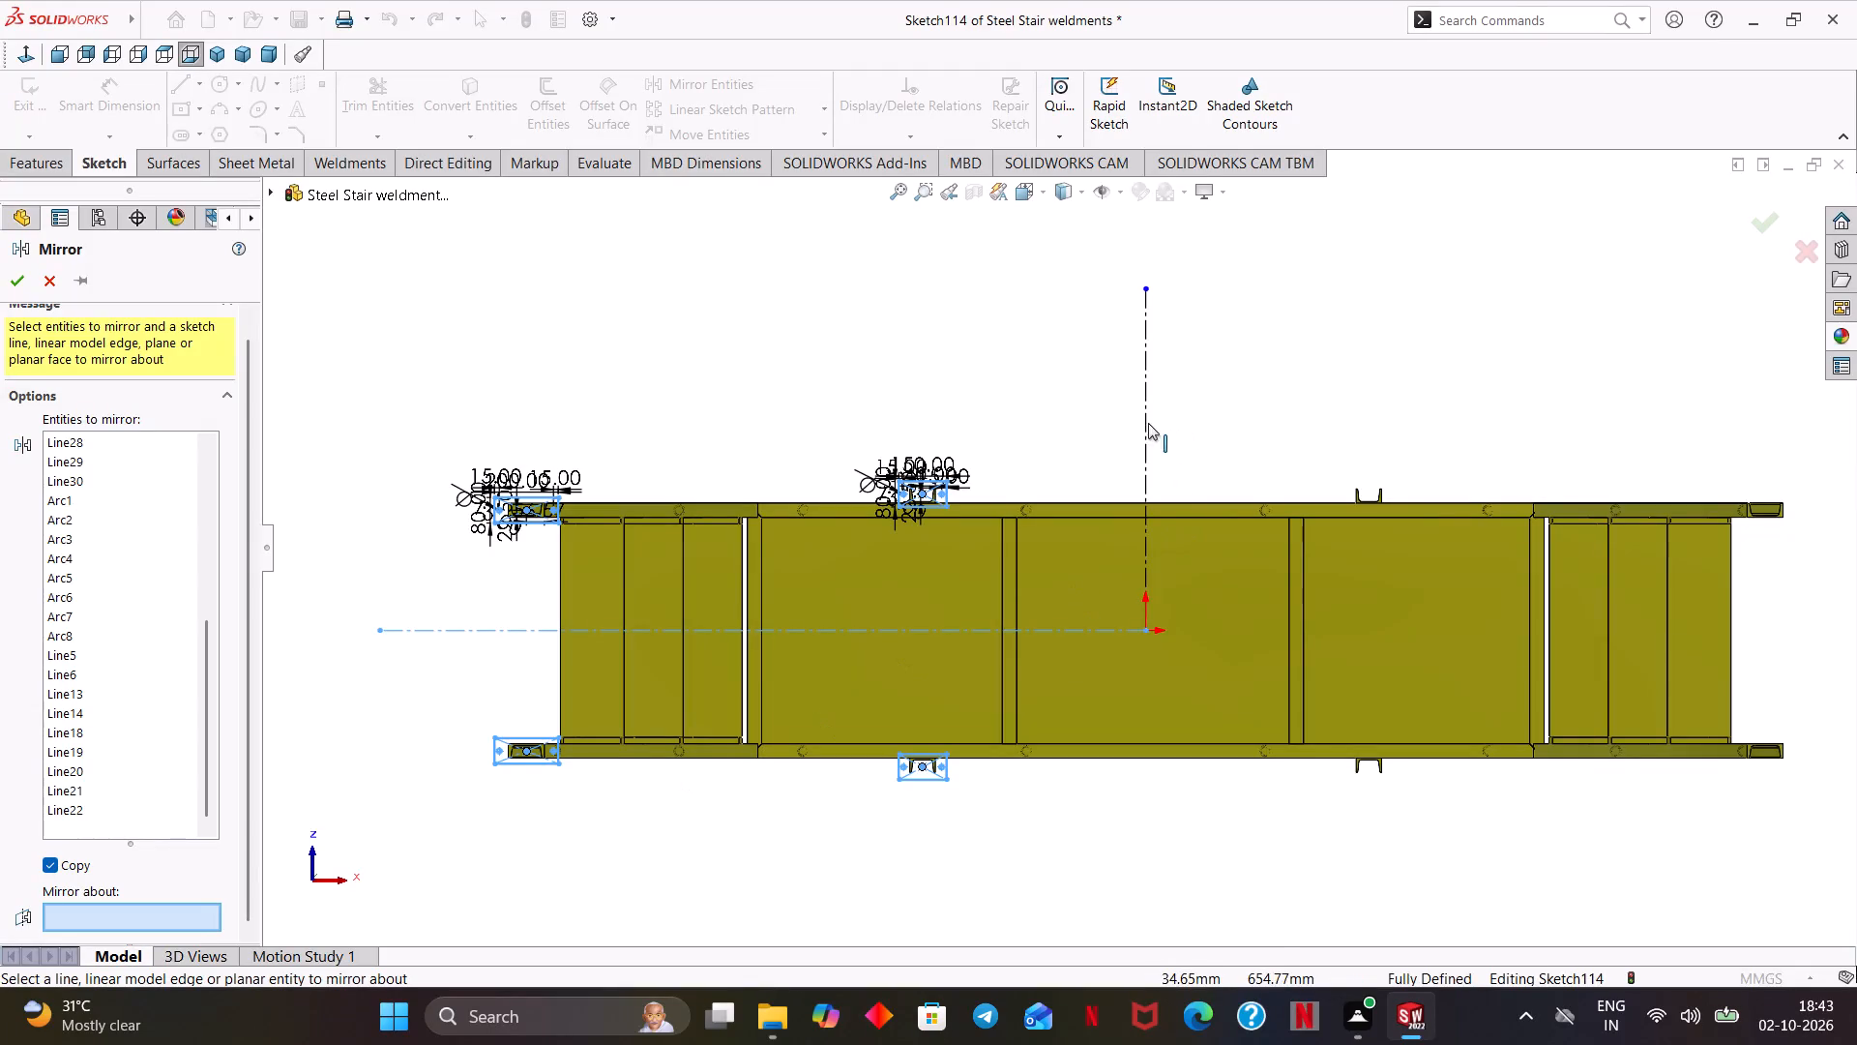
click(1143, 430)
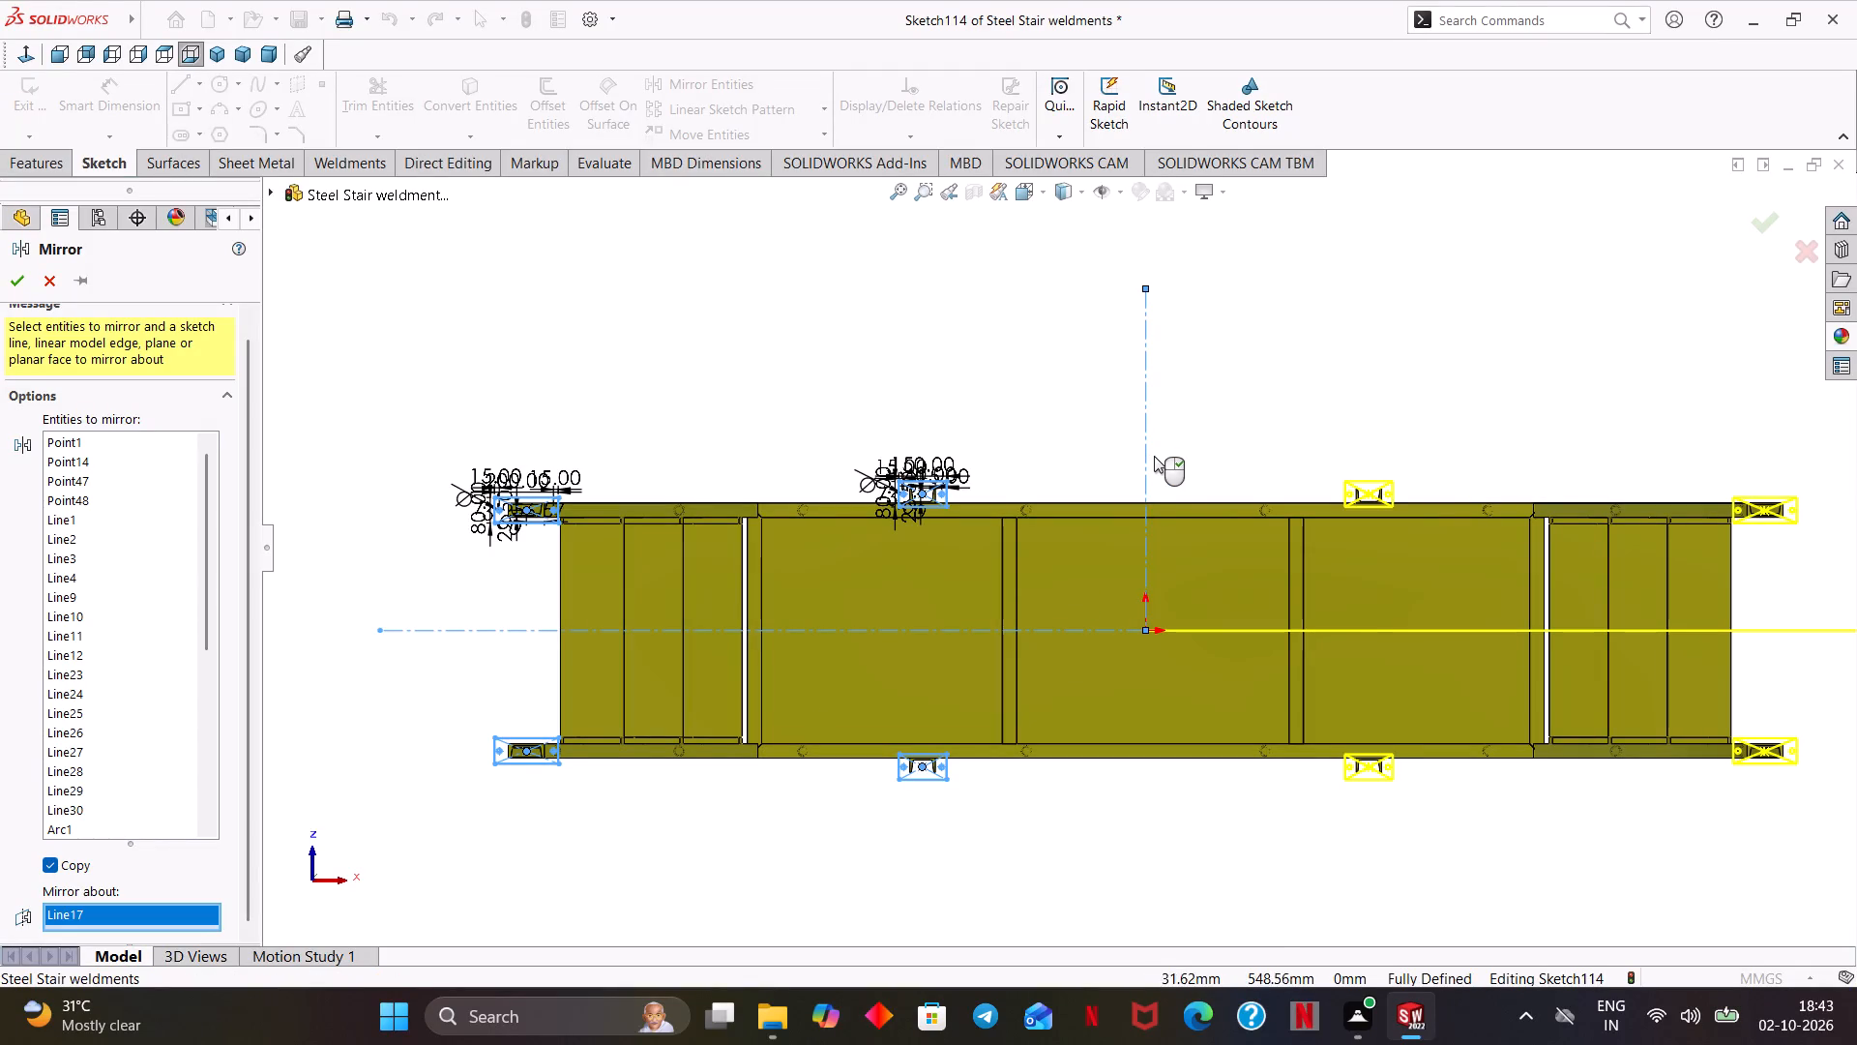
click(15, 282)
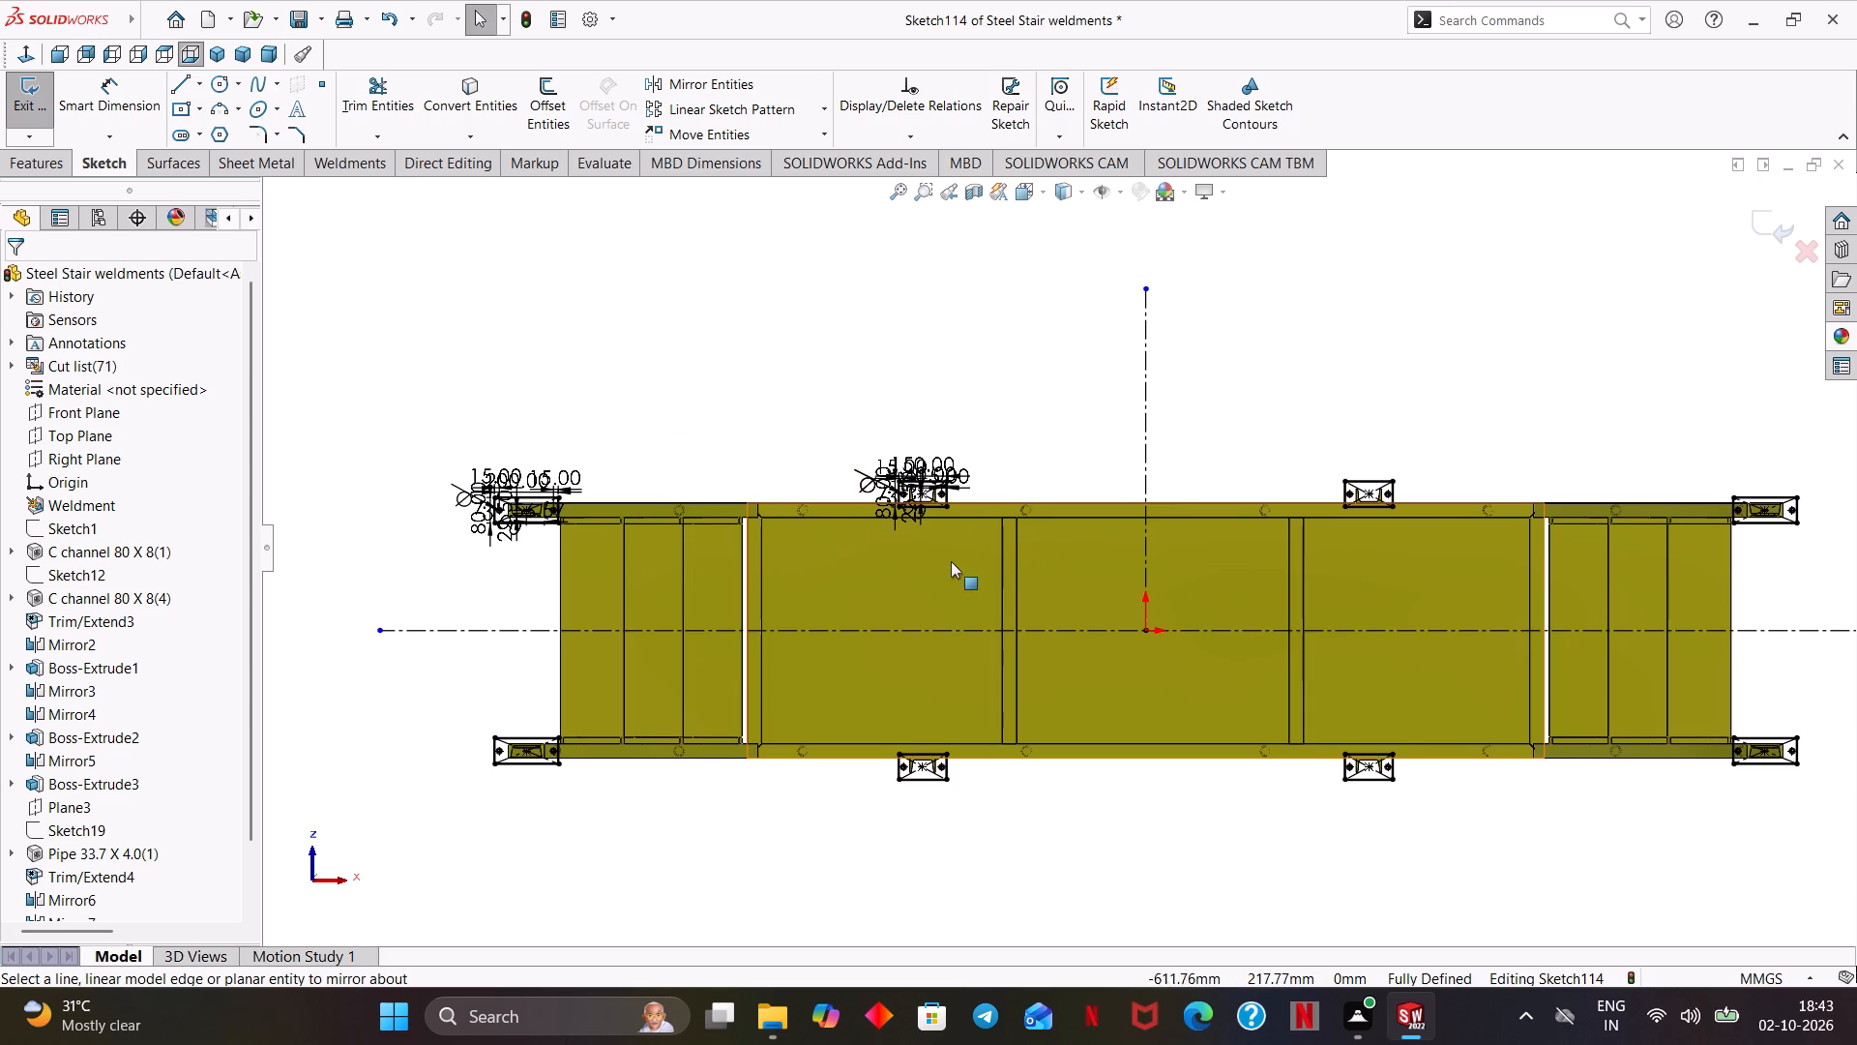
Extrude all eight base plate profiles with their bolt holes downward from the stair feet, Blind, 30 mm deep.
click(29, 151)
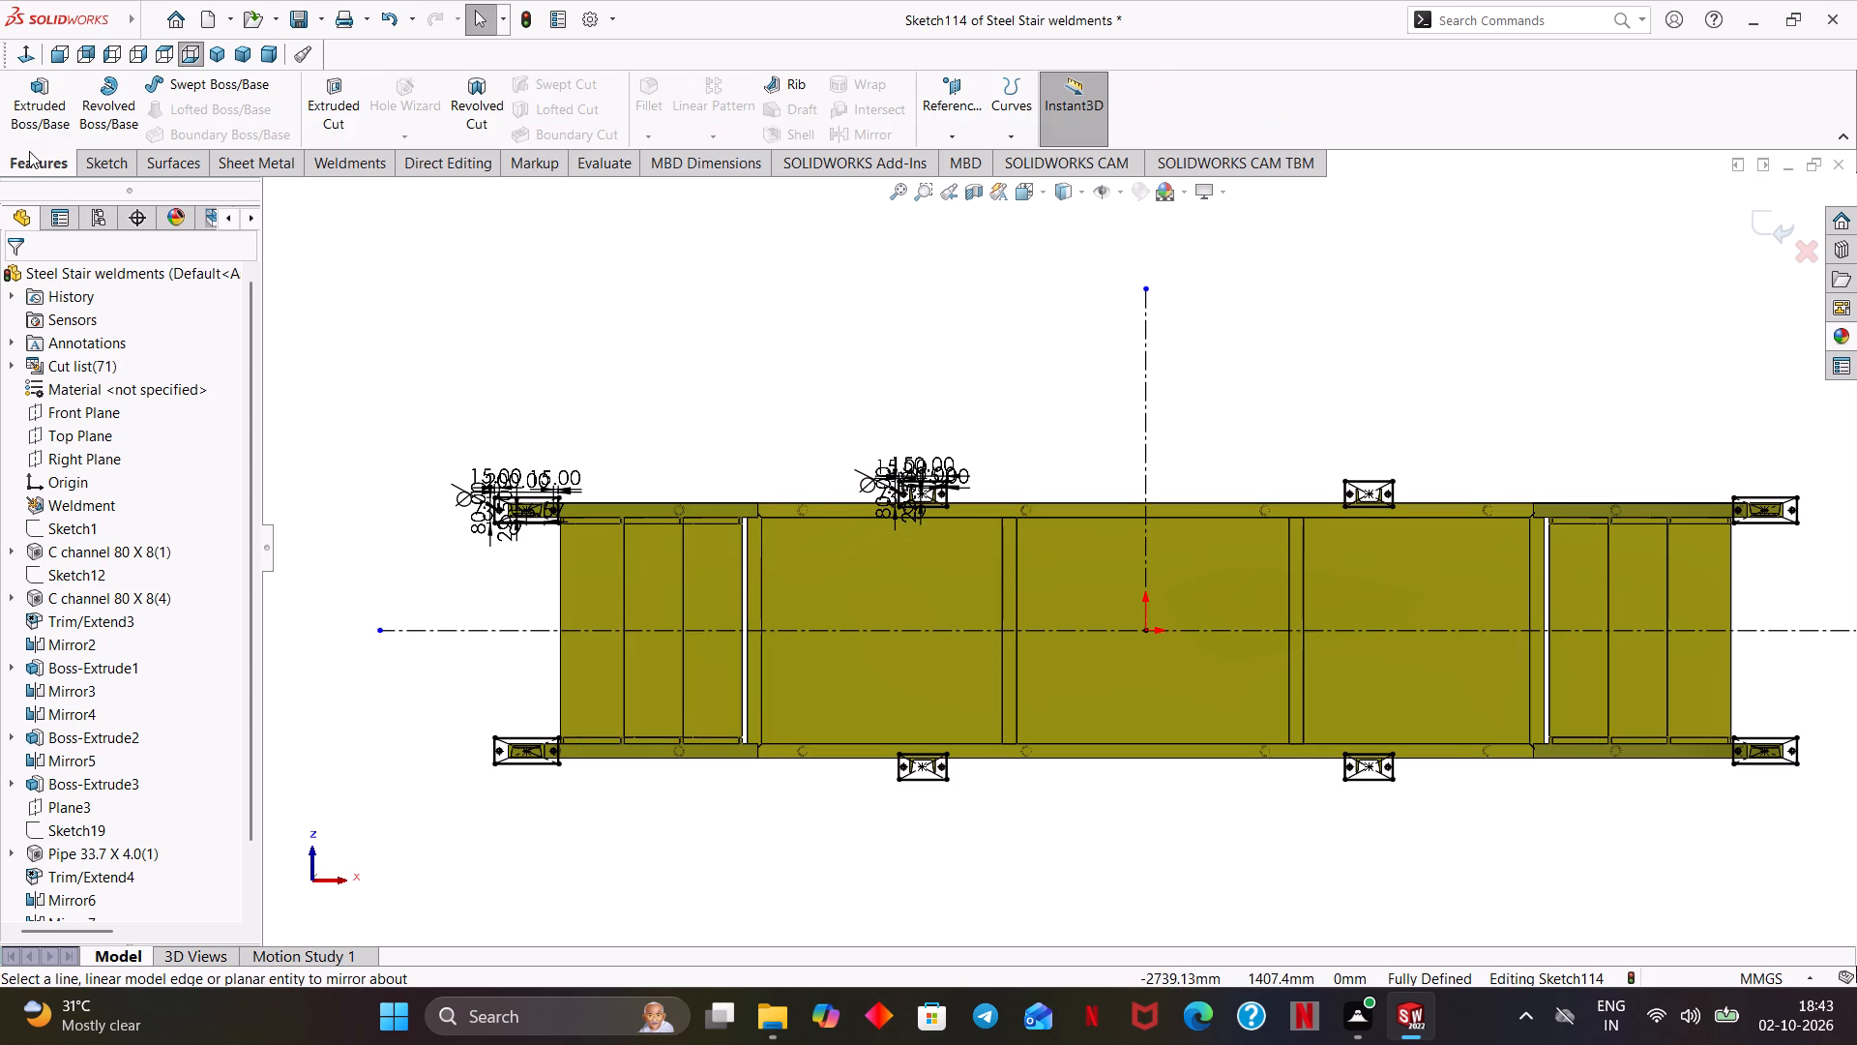
click(33, 126)
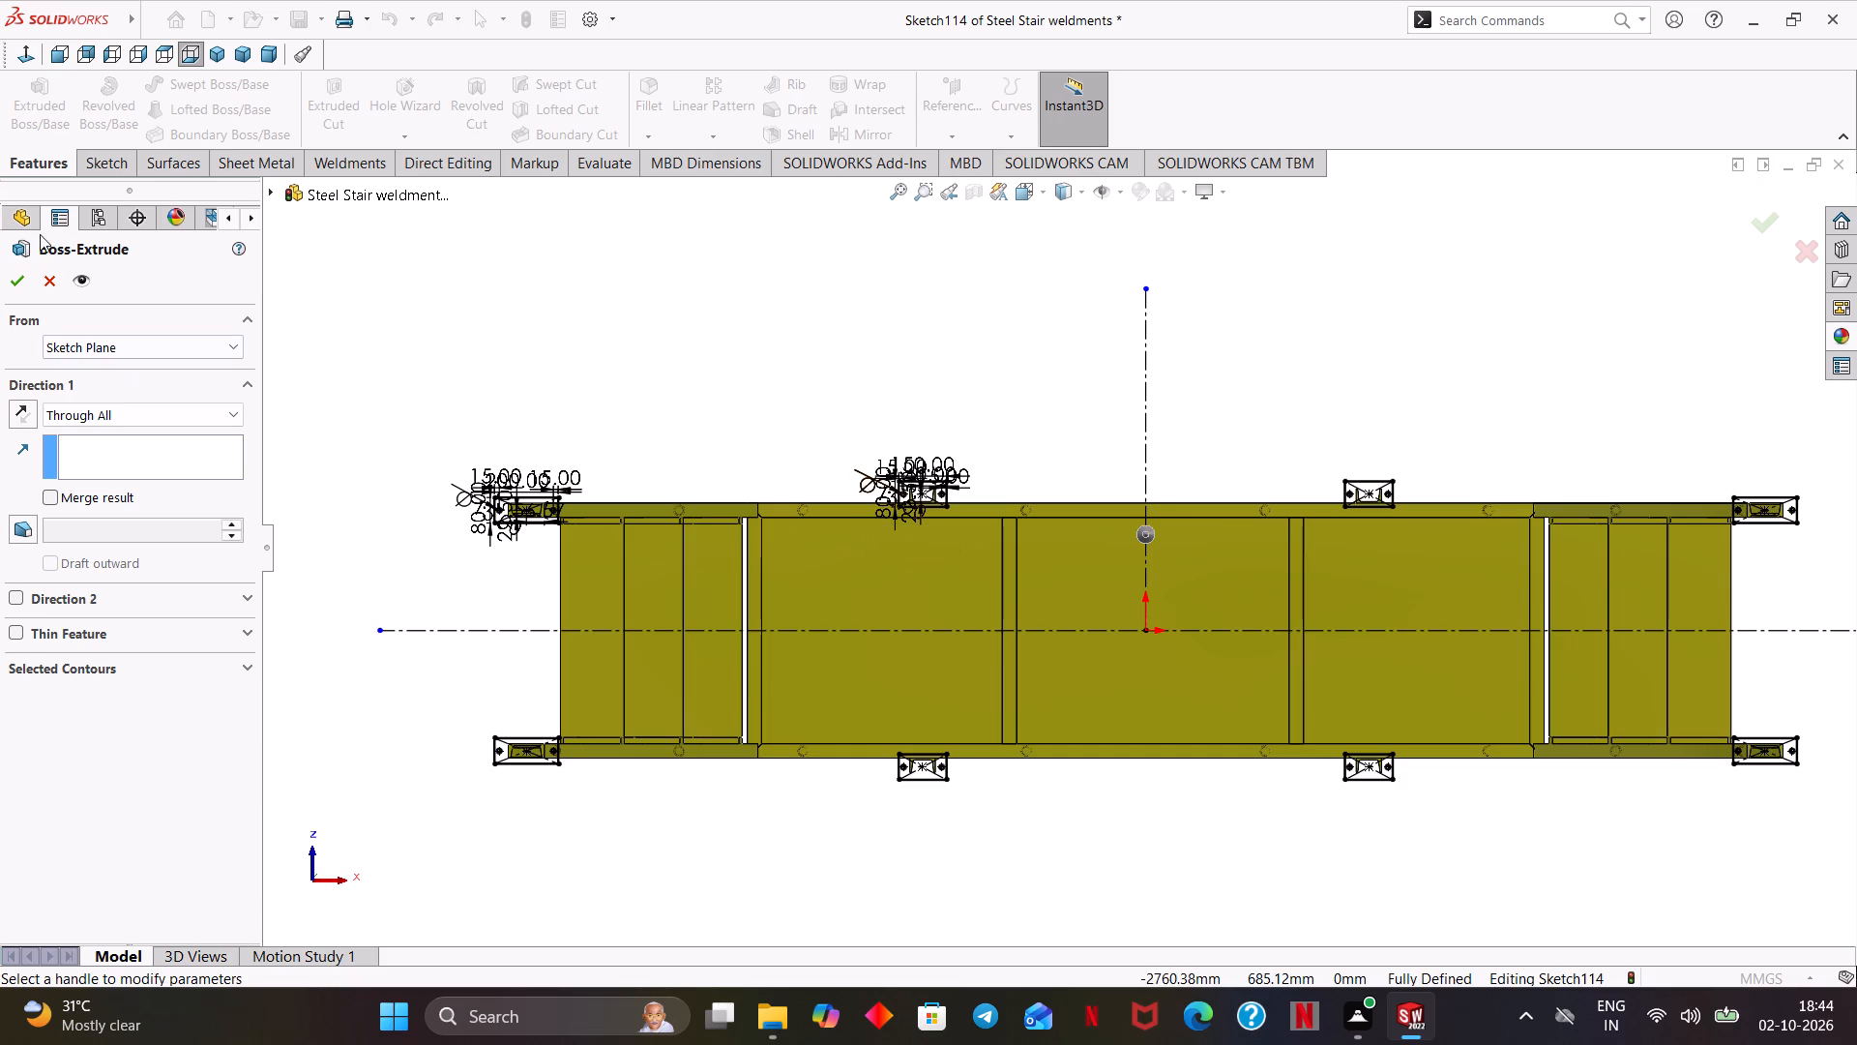
middle_drag(1634, 296, 1626, 632)
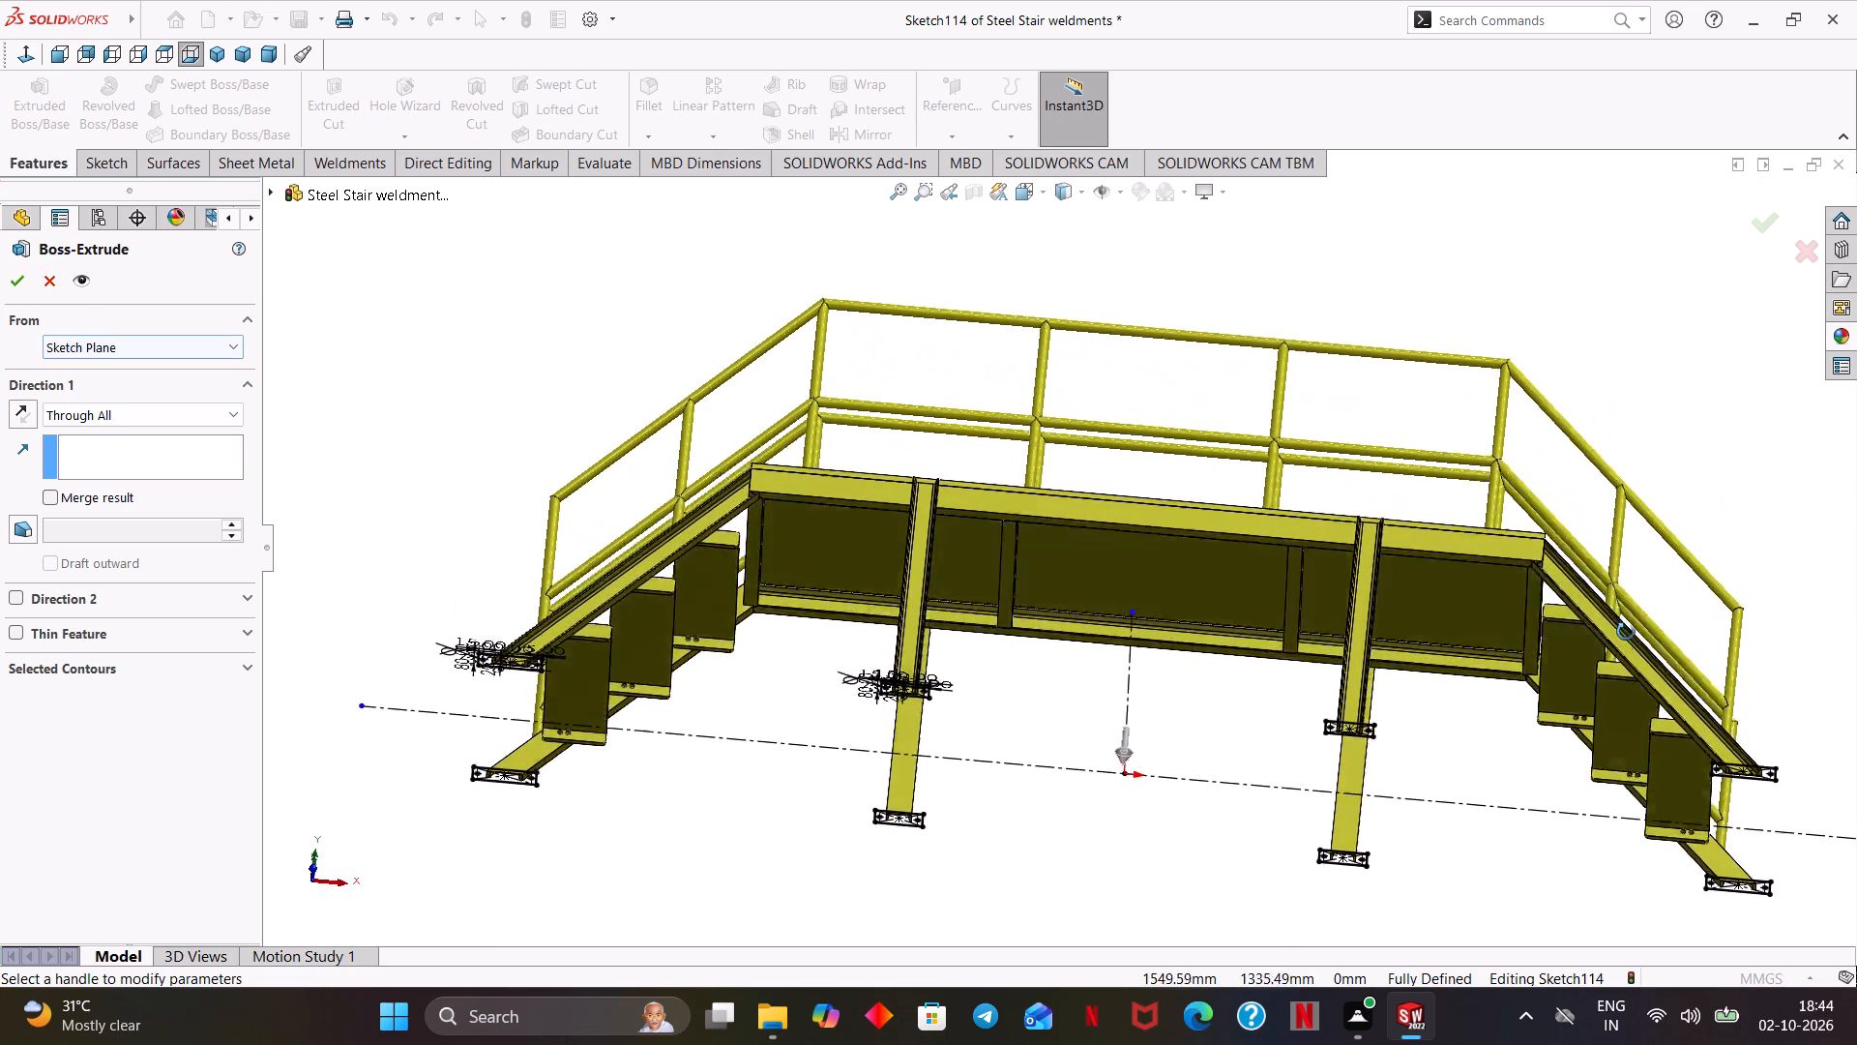
middle_drag(1626, 632, 1624, 661)
middle_drag(1608, 206, 1615, 480)
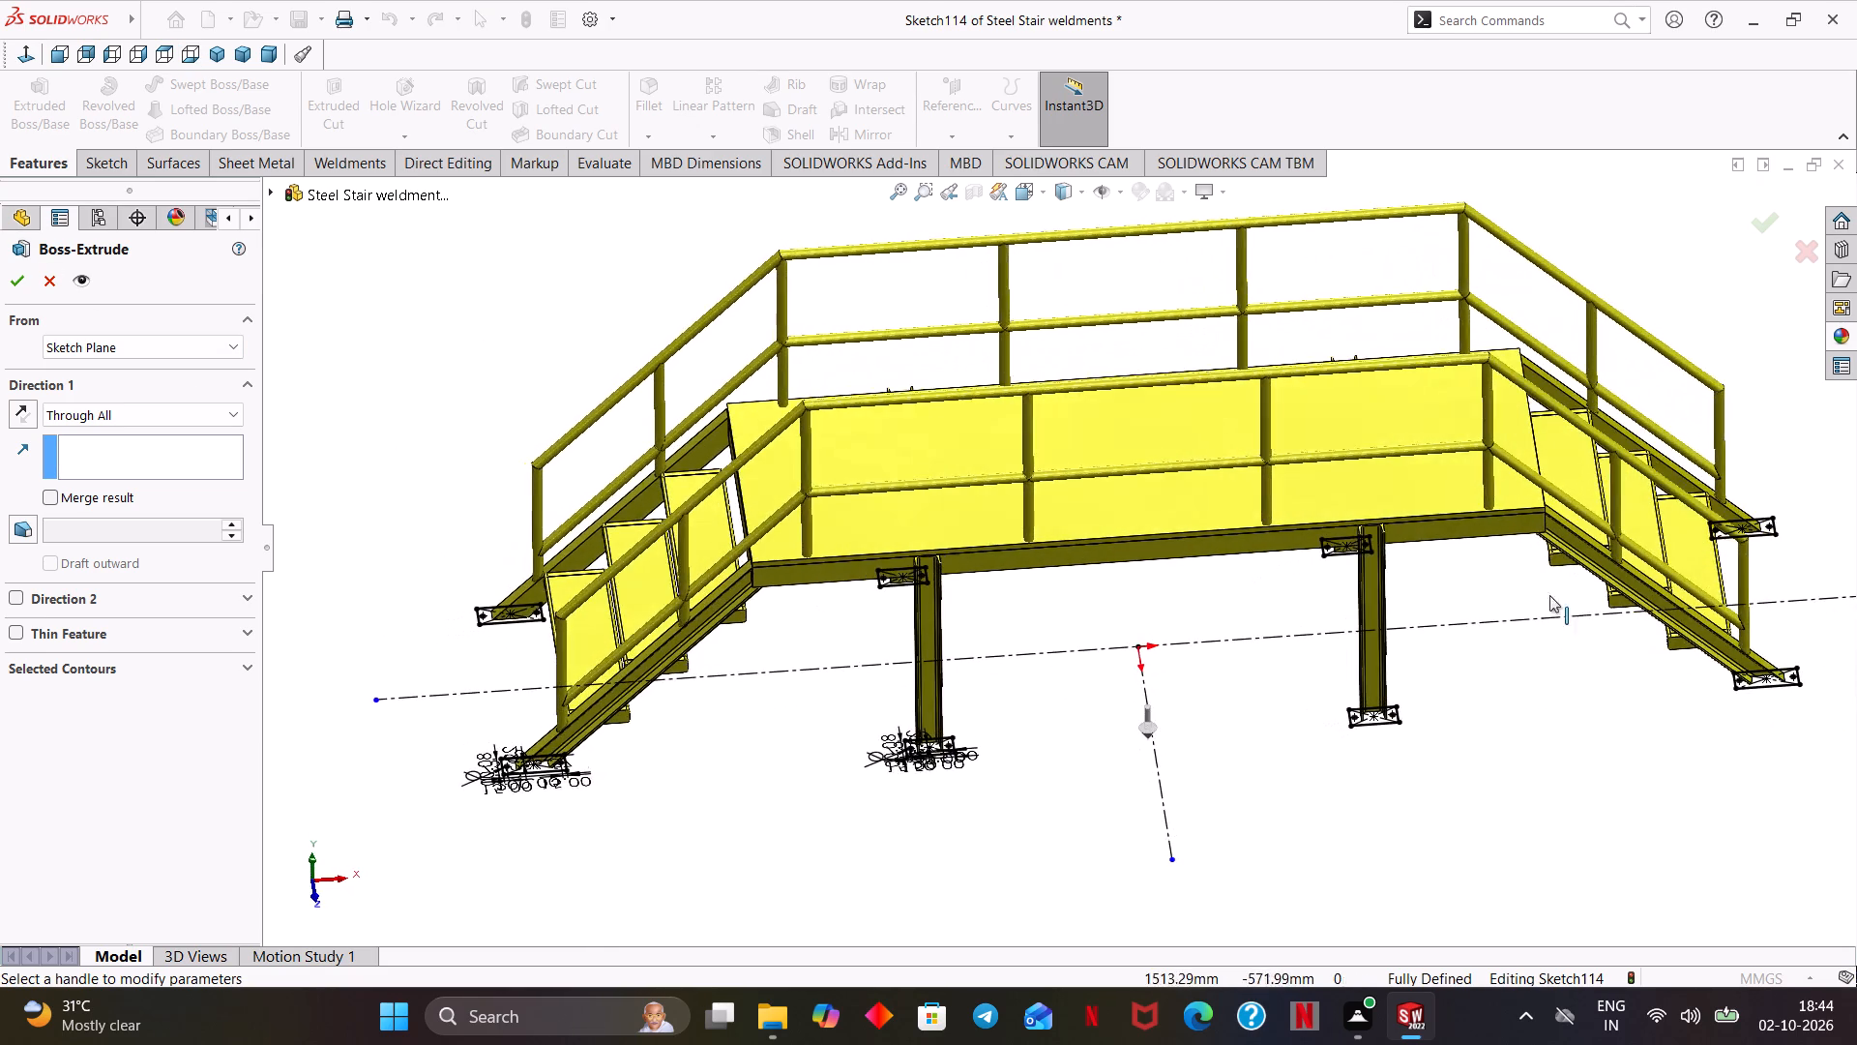
middle_drag(1527, 644, 1553, 540)
scroll(1522, 659, down, 1)
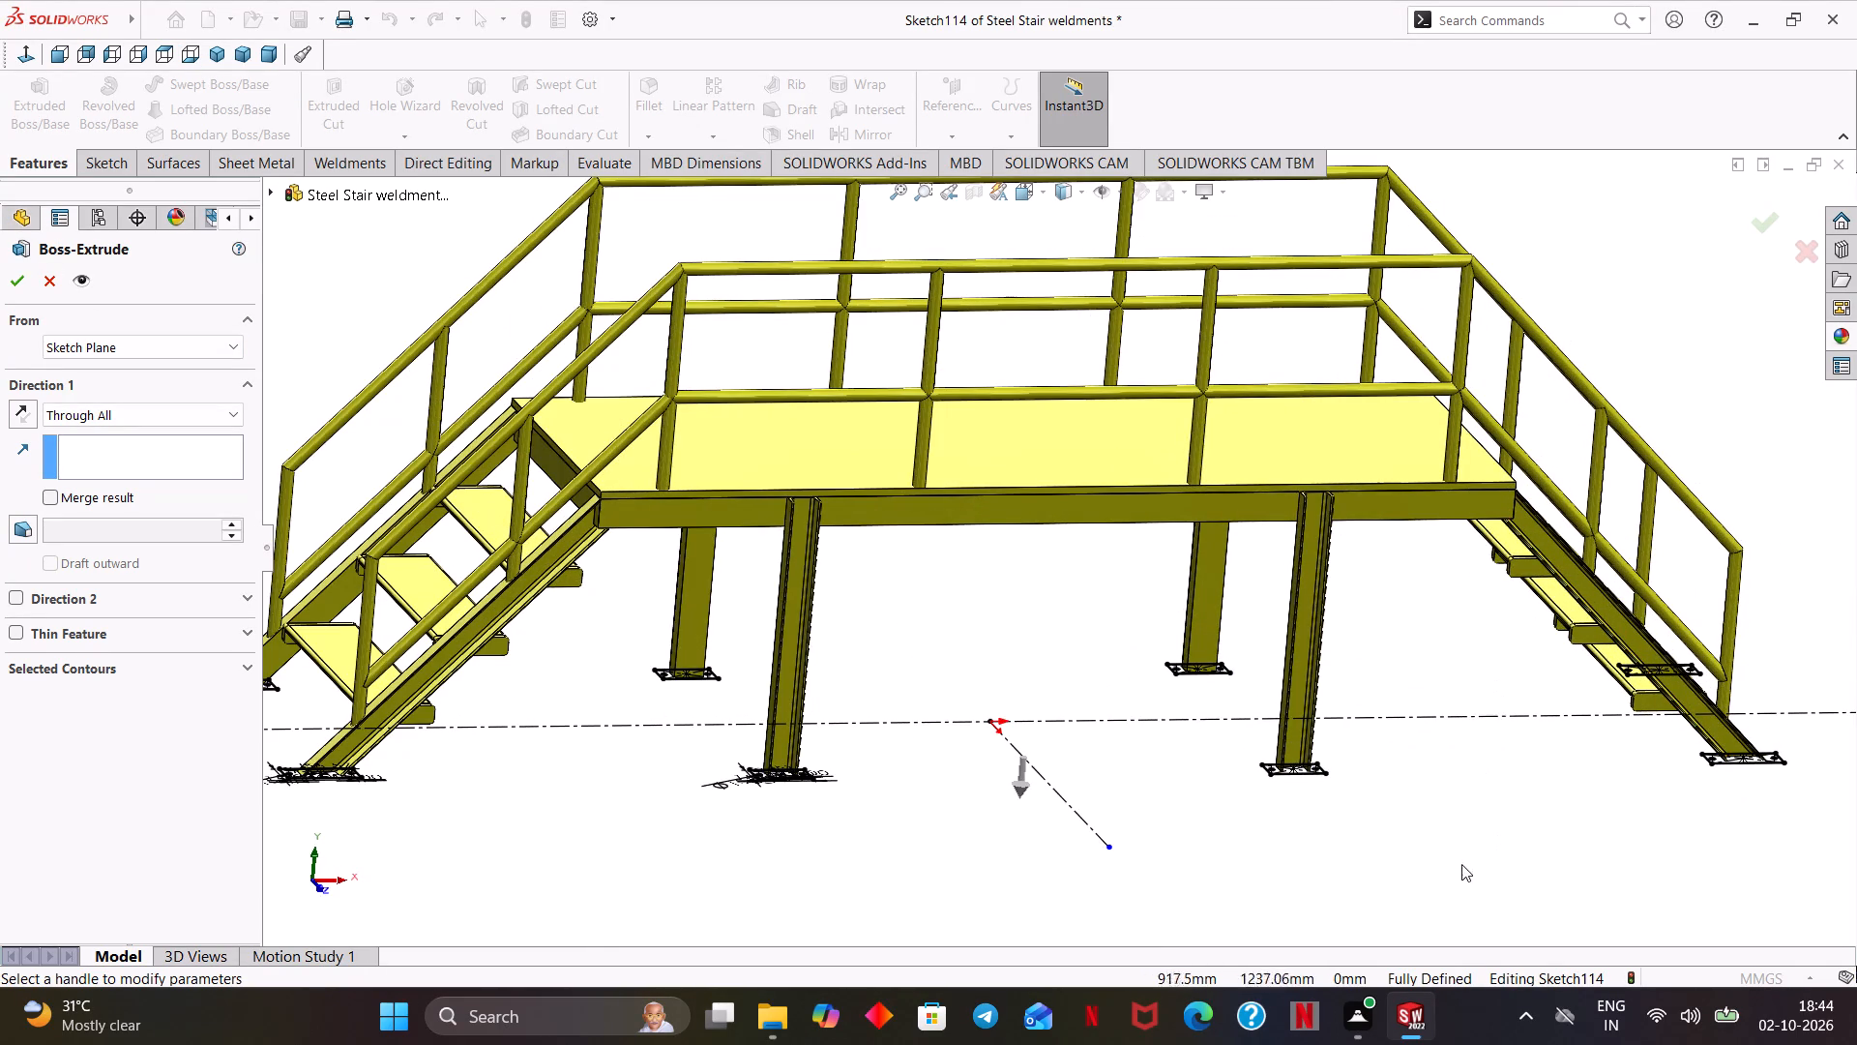
ctrl+middle_drag(1429, 844, 1527, 649)
scroll(1131, 699, down, 2)
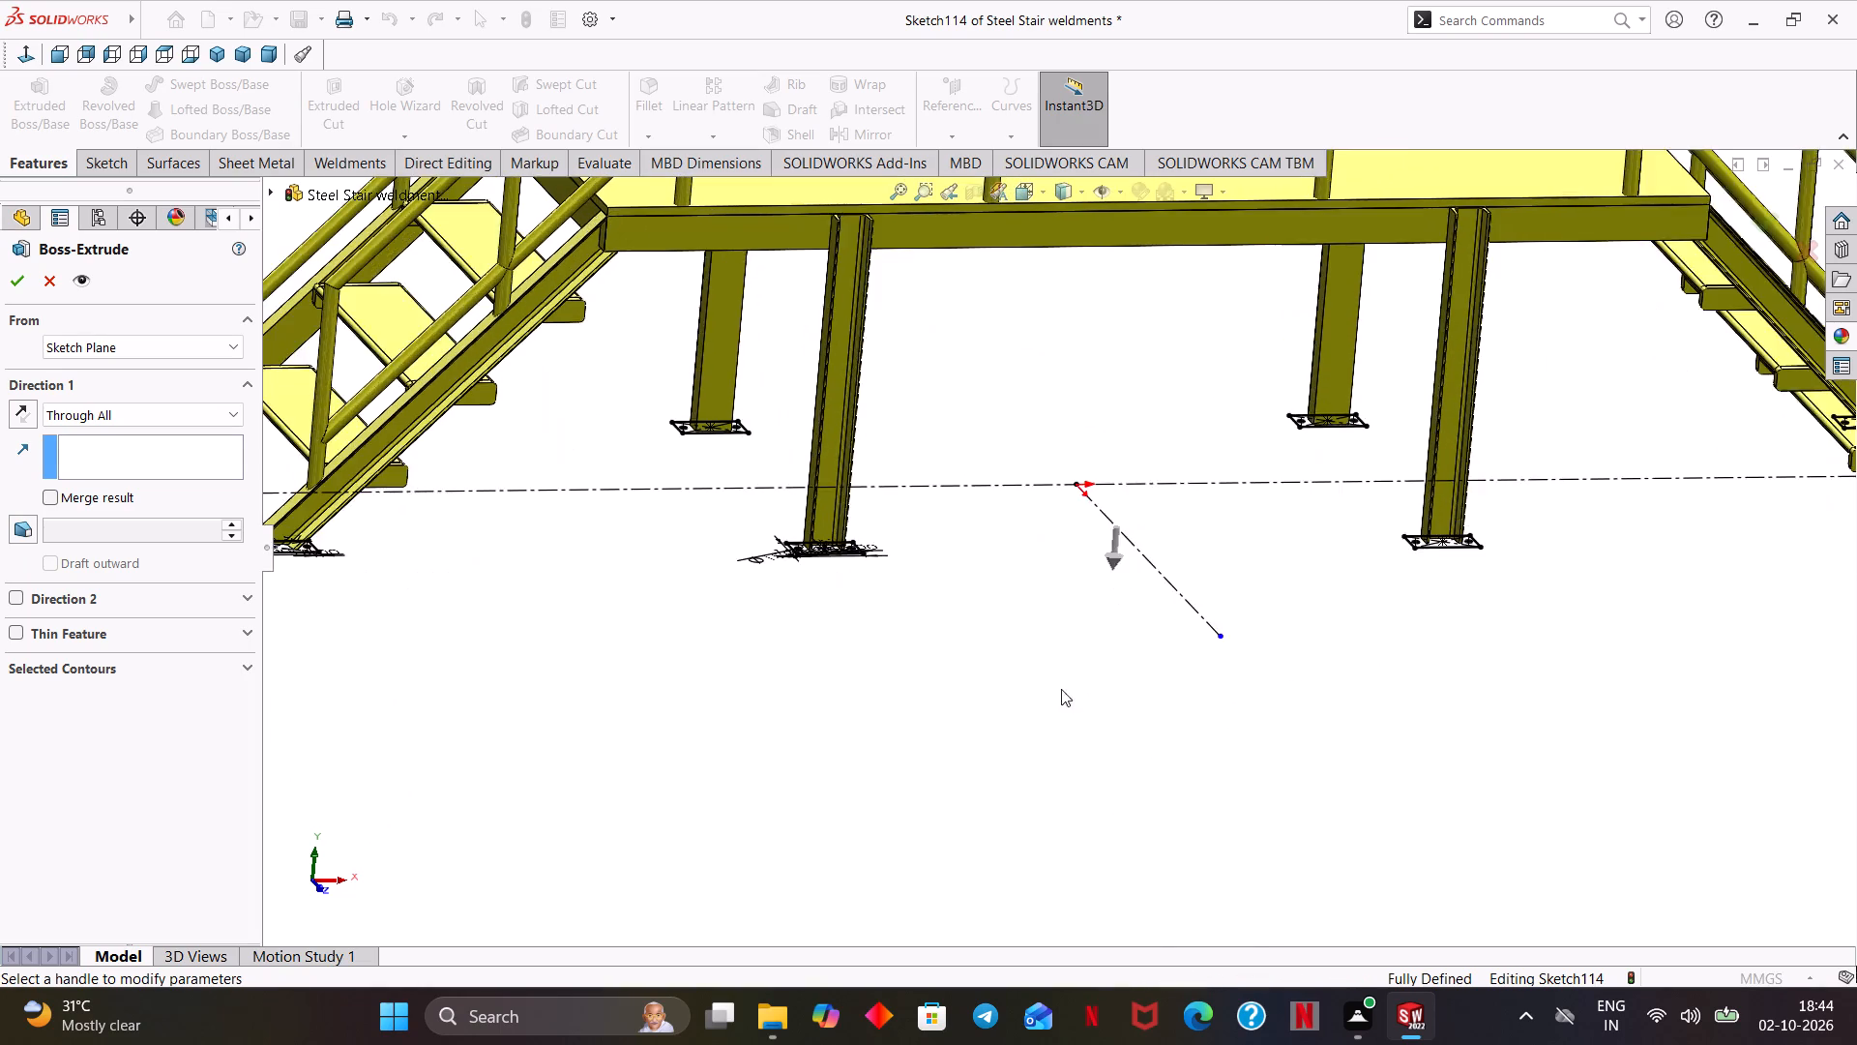
scroll(1061, 689, down, 1)
ctrl+middle_drag(987, 678, 1523, 720)
ctrl+middle_drag(754, 607, 1039, 590)
middle_drag(1054, 595, 1059, 534)
scroll(947, 527, down, 2)
ctrl+middle_drag(888, 430, 962, 743)
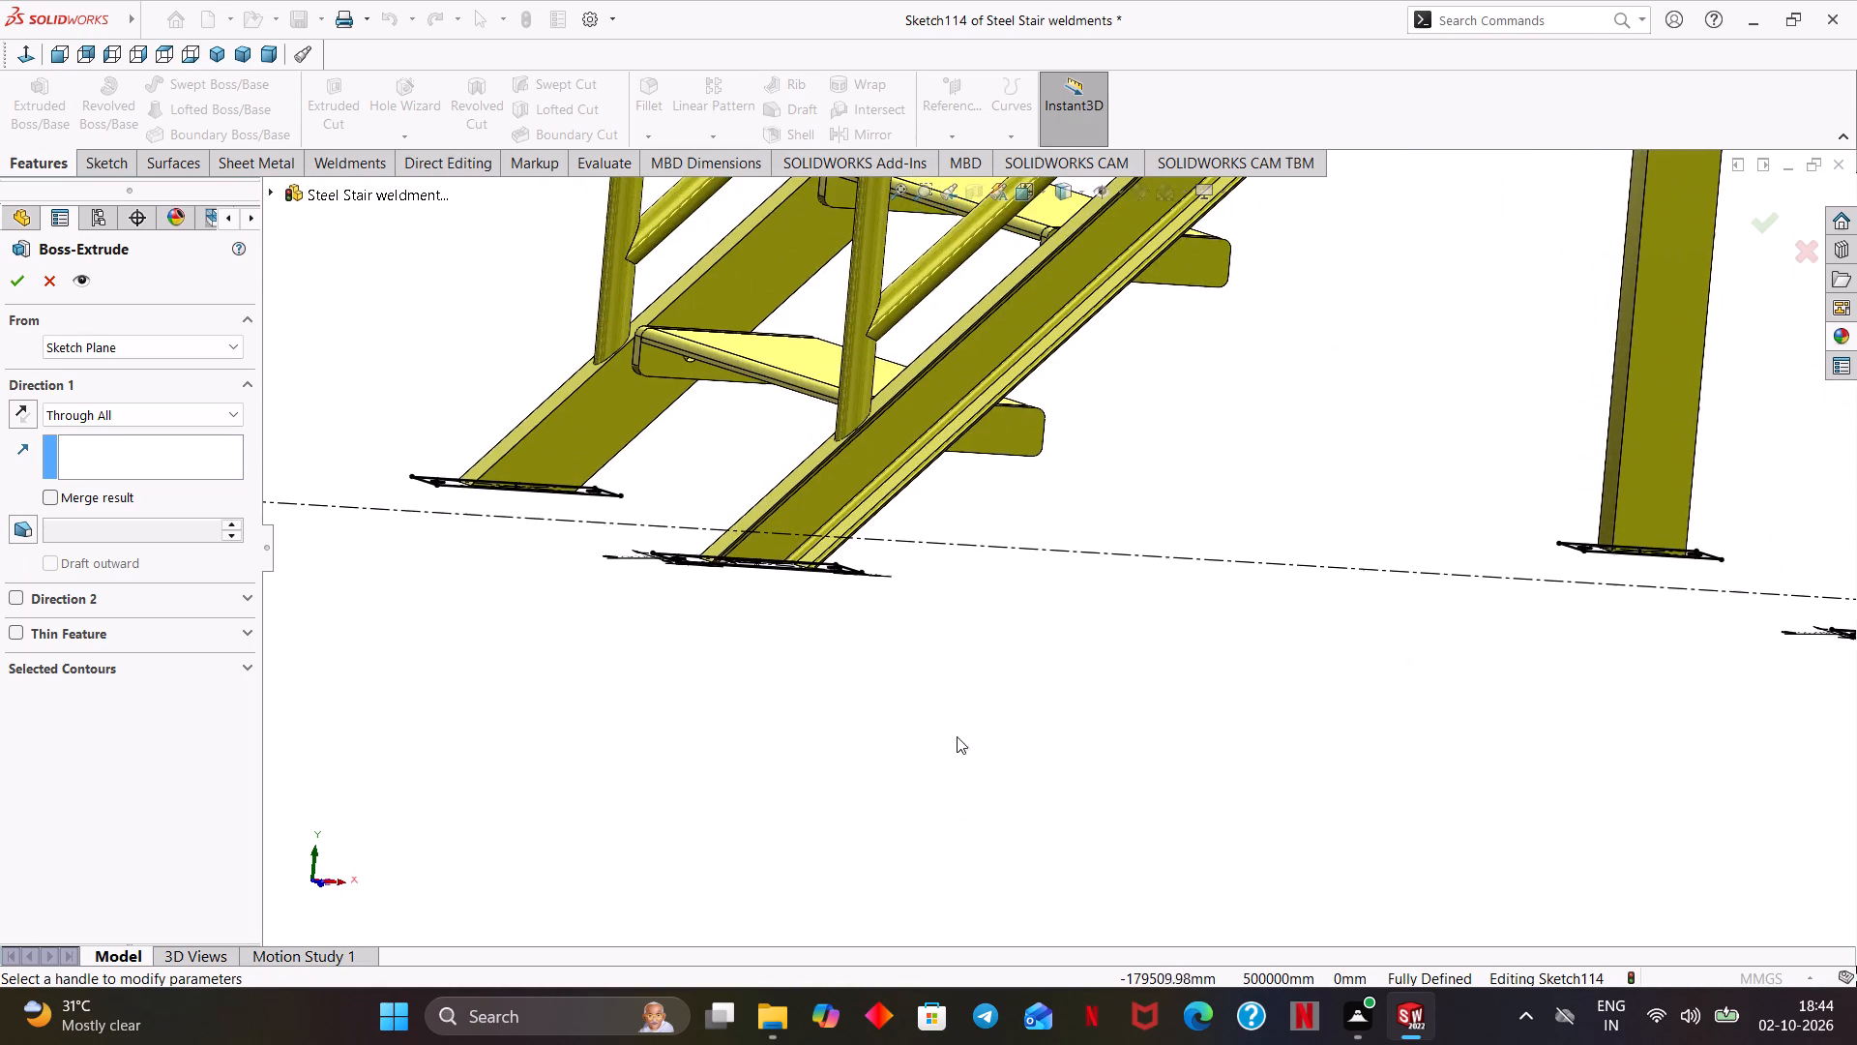
scroll(930, 730, down, 1)
click(115, 414)
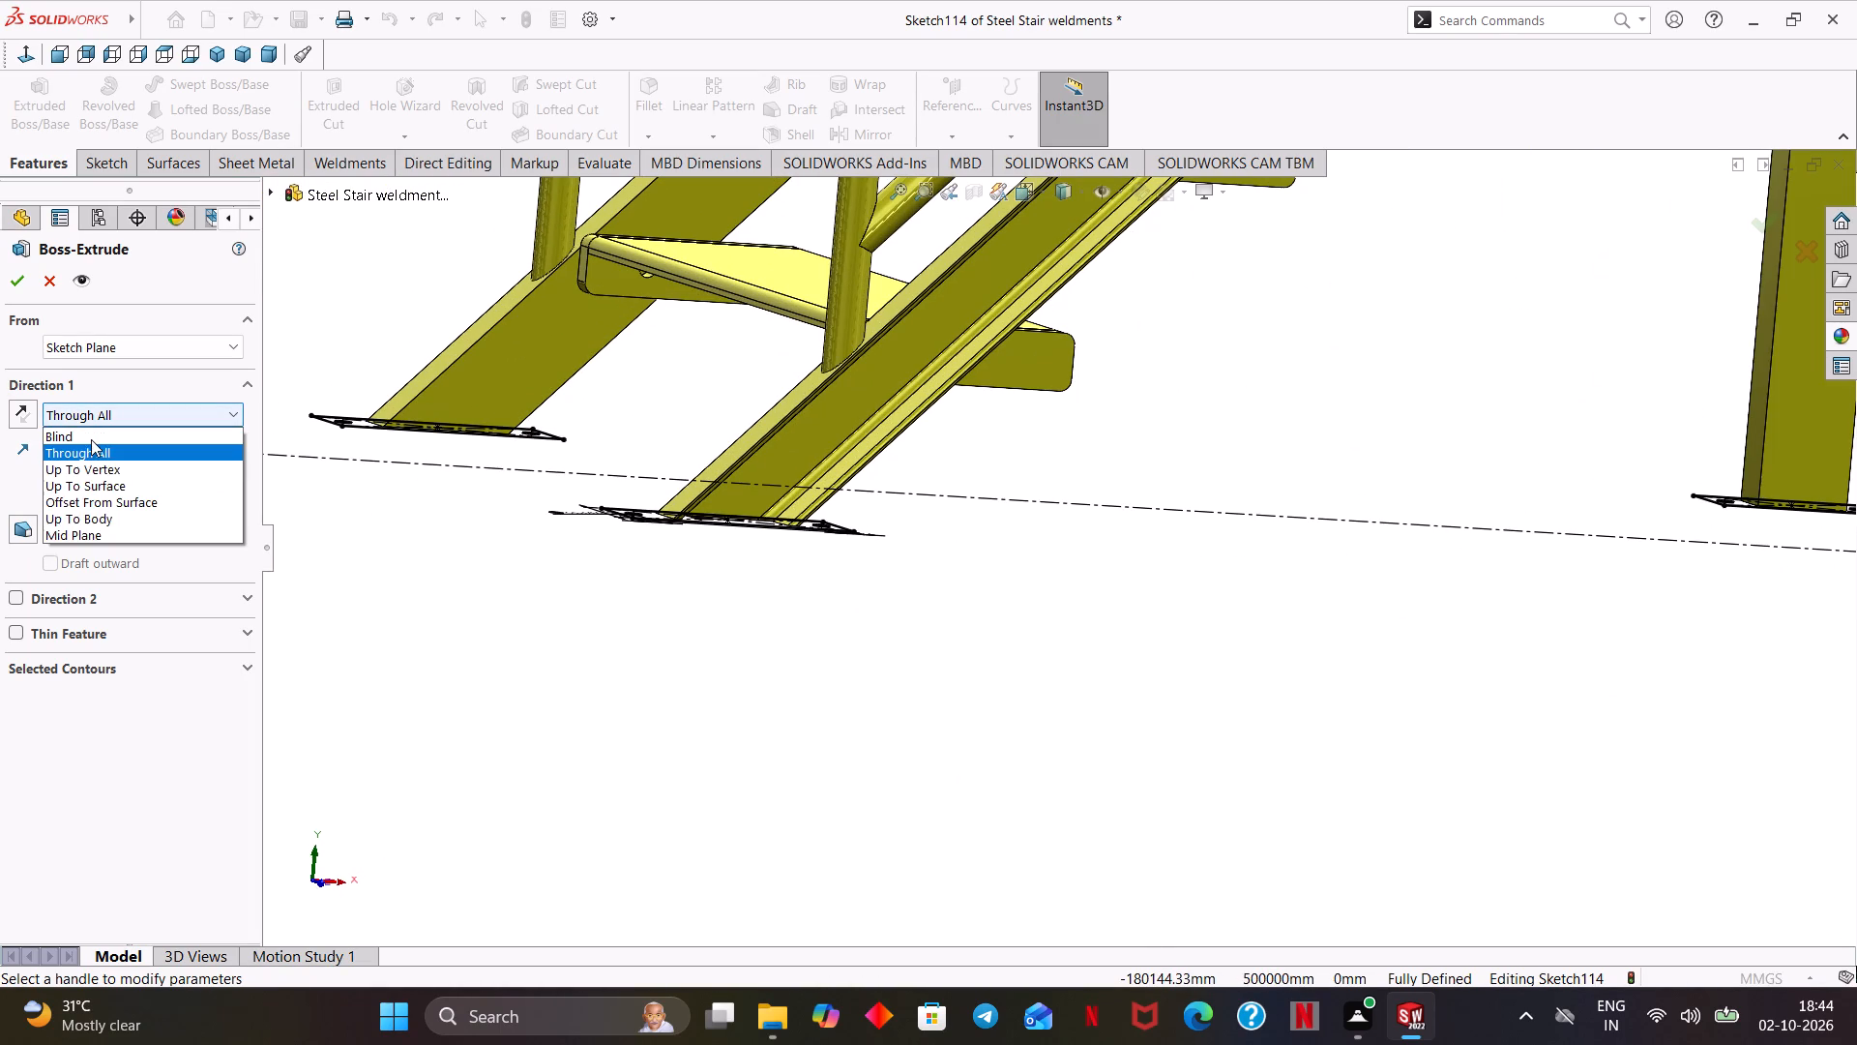
click(90, 441)
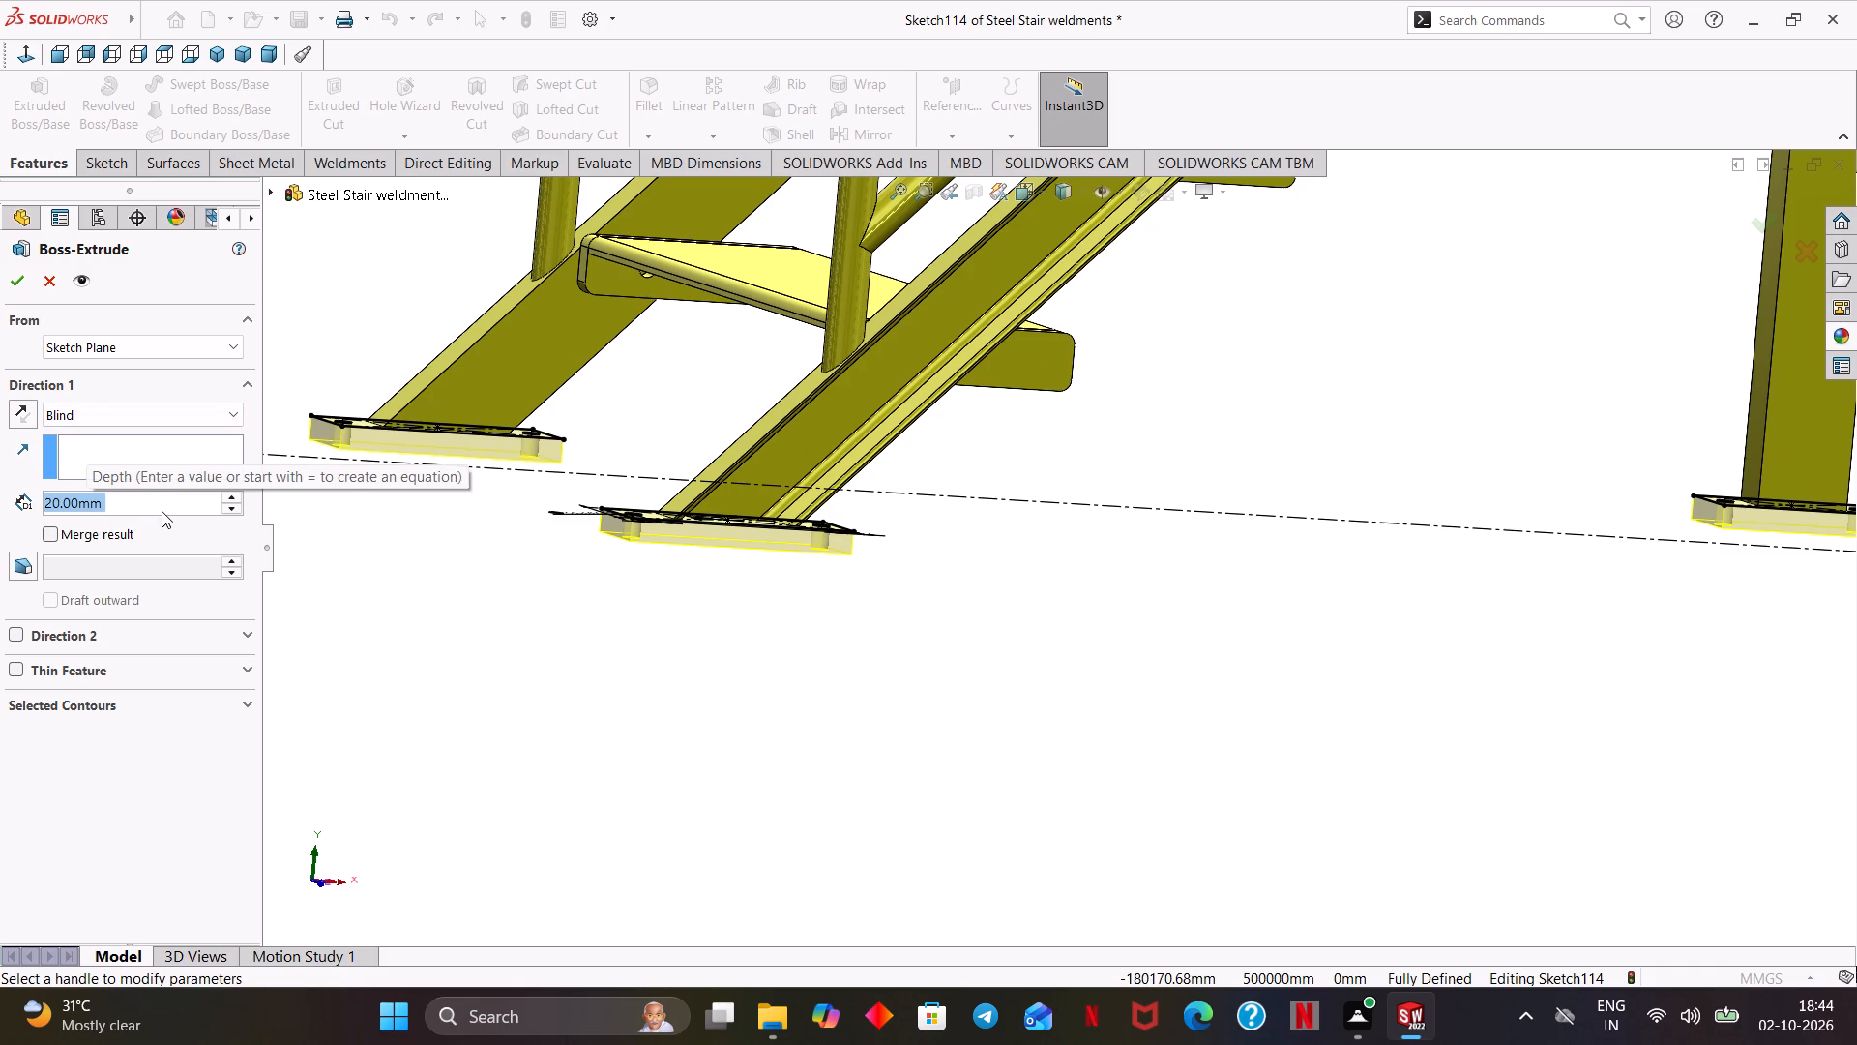
text(40)
key(Return)
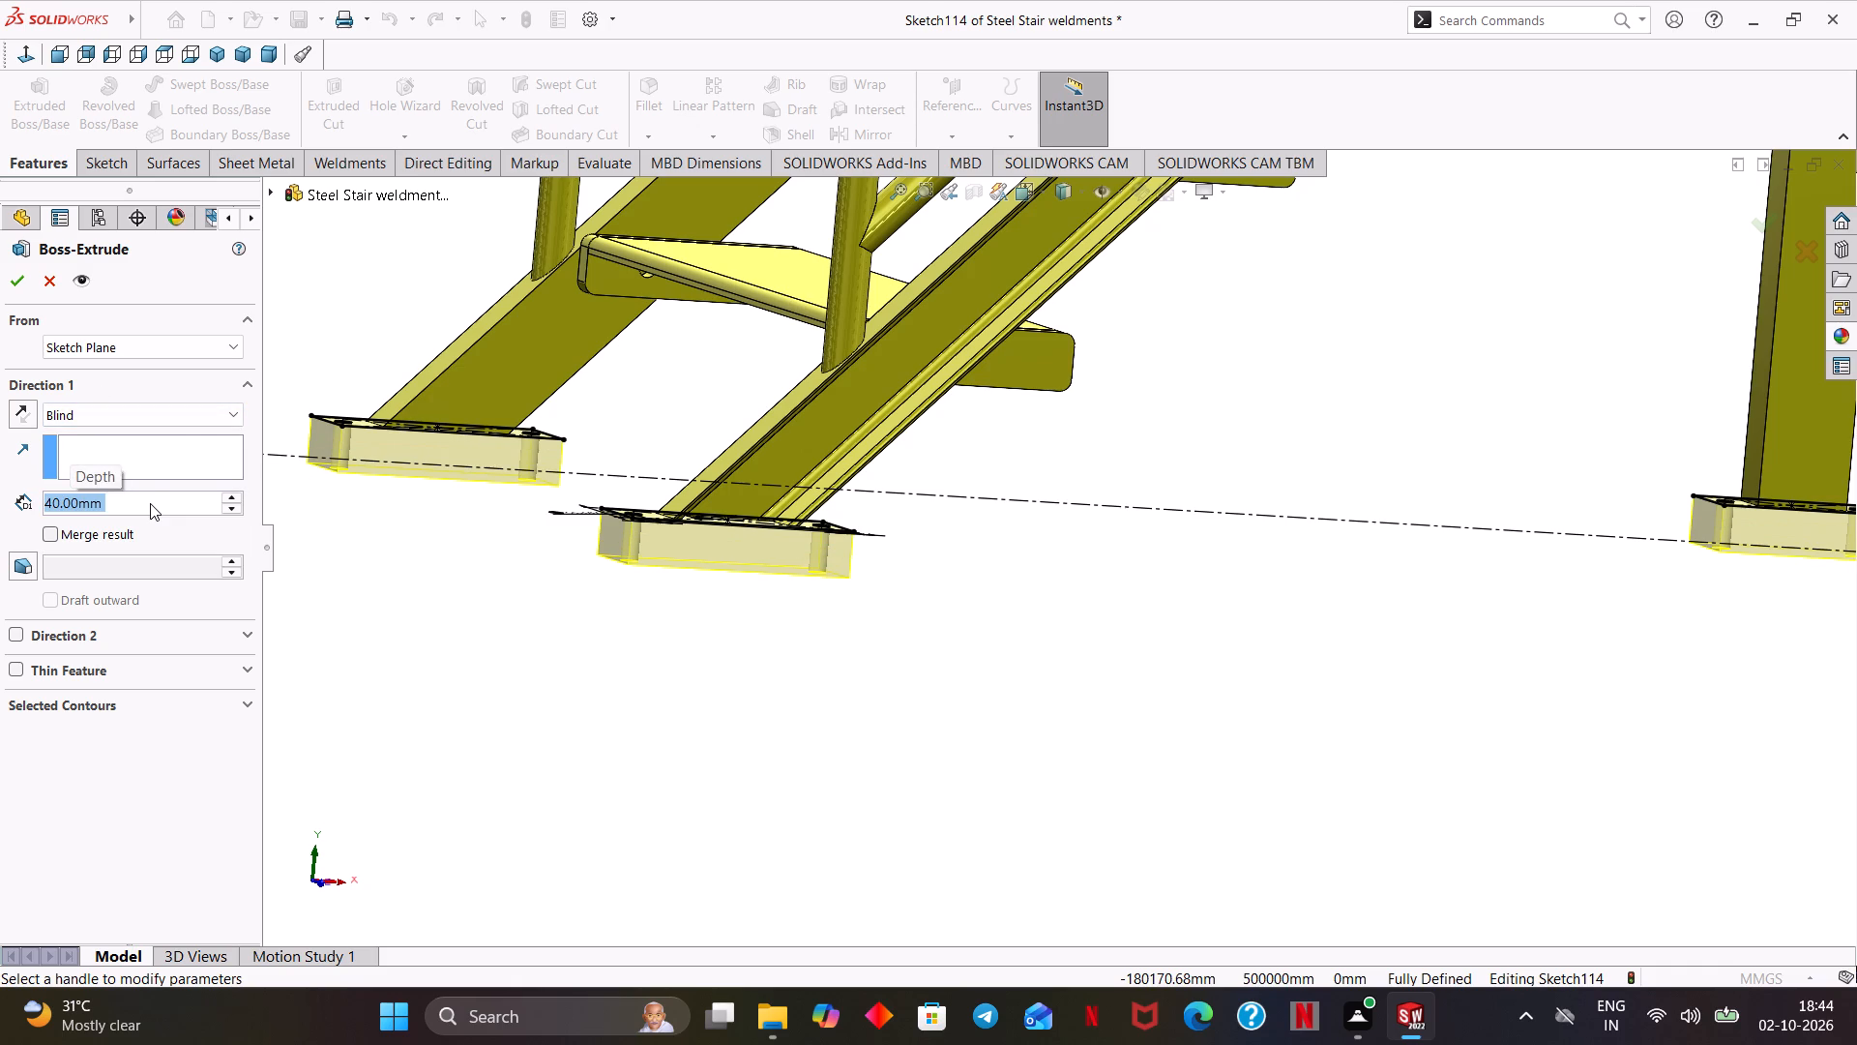
text(30)
key(Return)
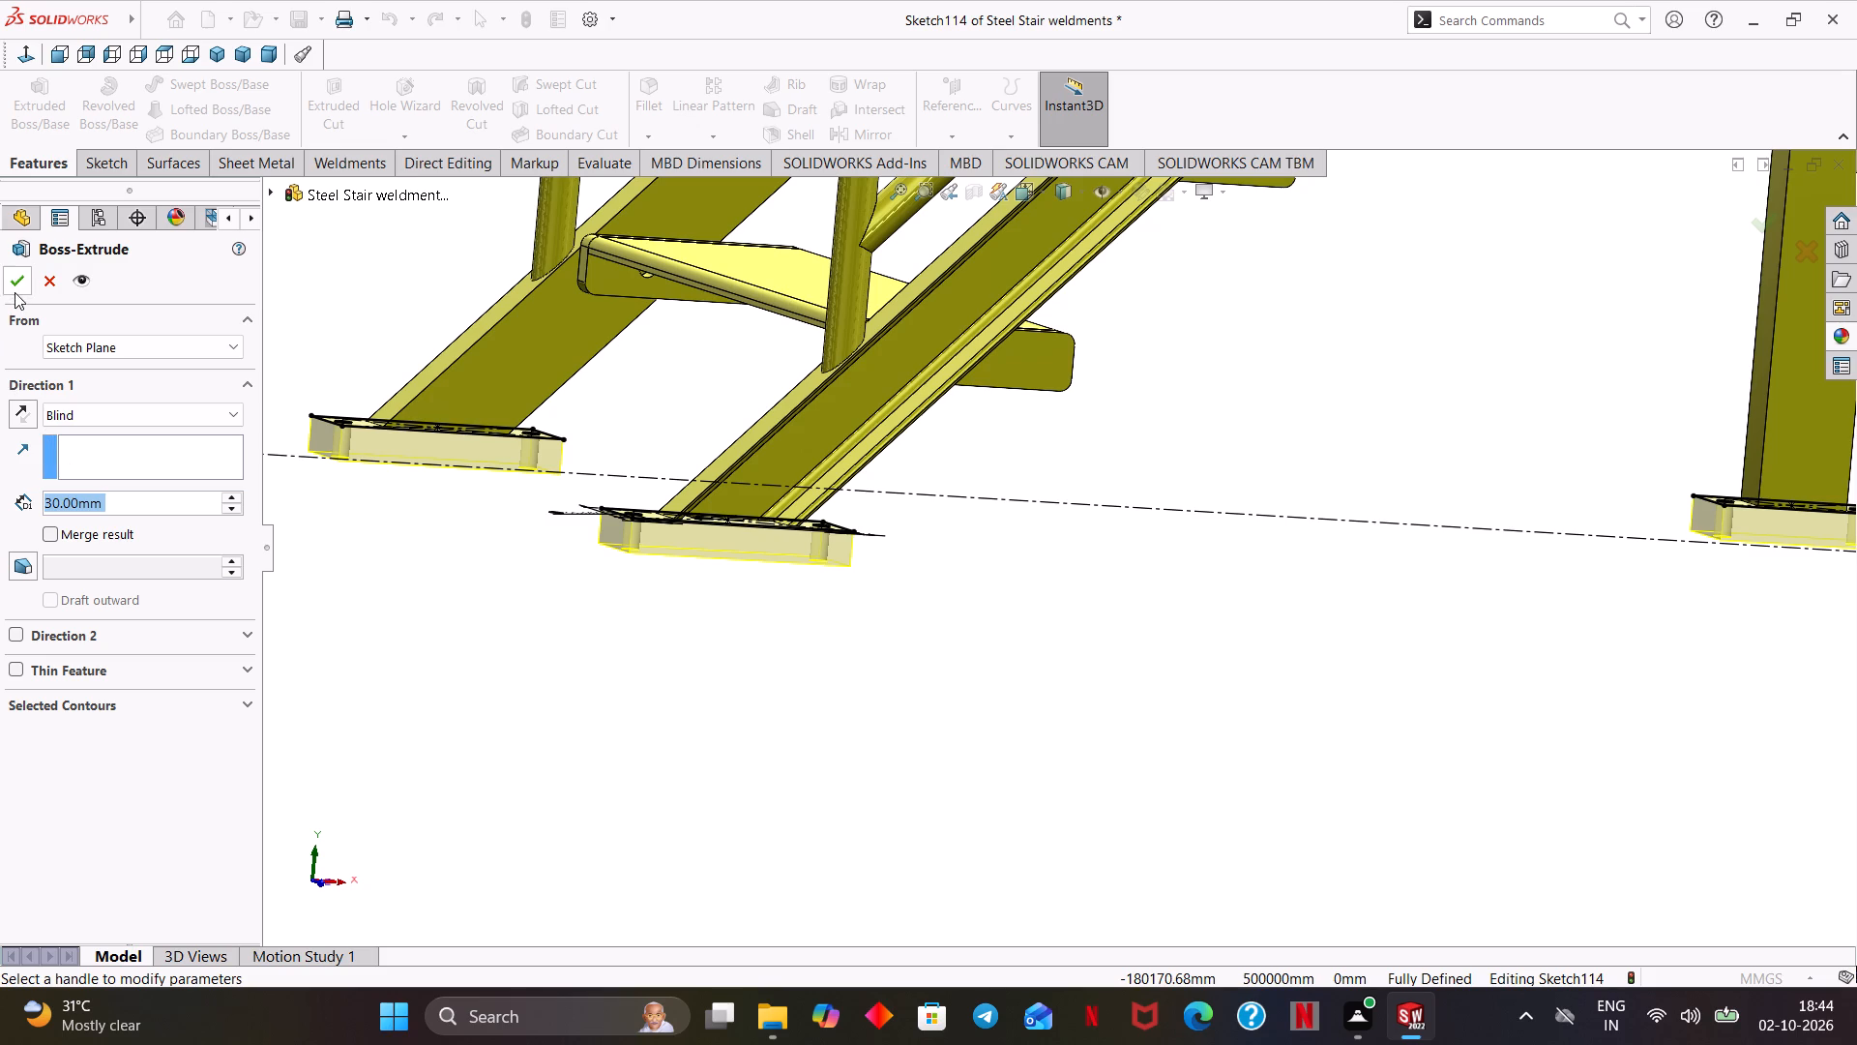
click(15, 288)
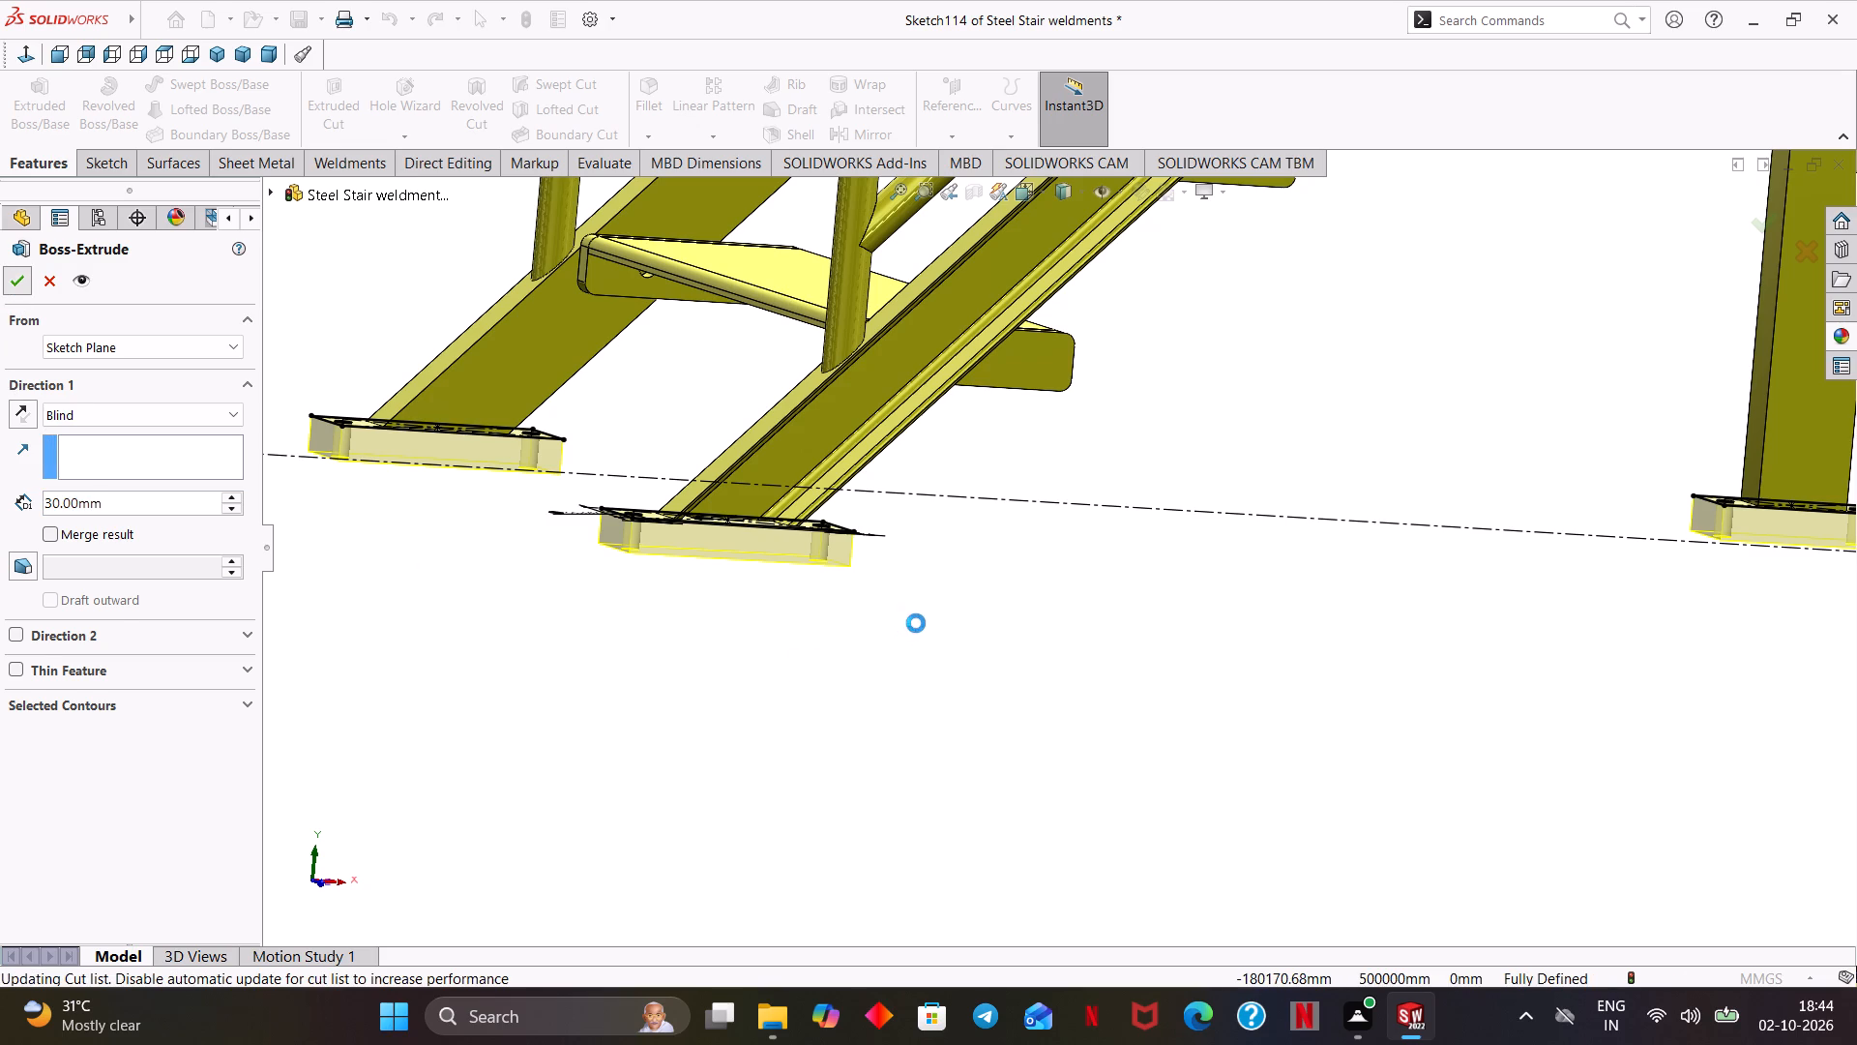
click(916, 623)
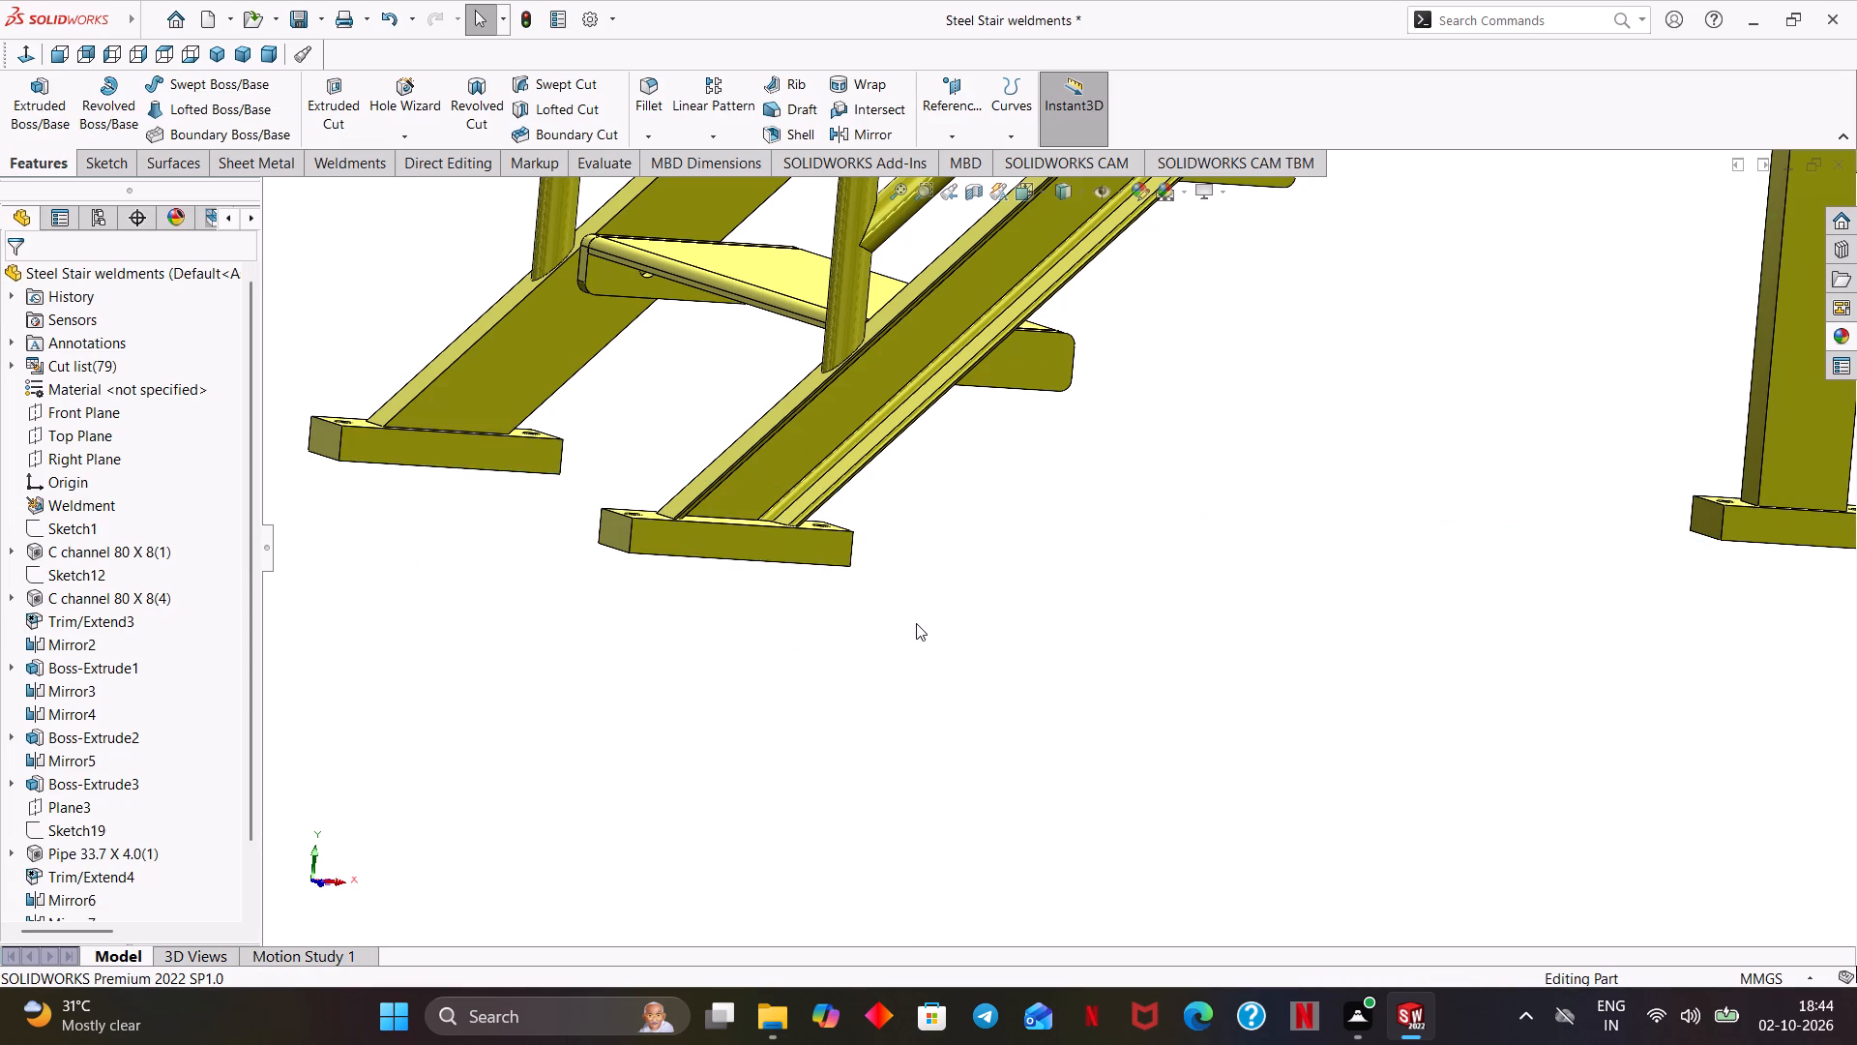
Examine the extruded base plates under the stringers and support legs, close up and across the whole stair.
middle_drag(873, 577, 843, 610)
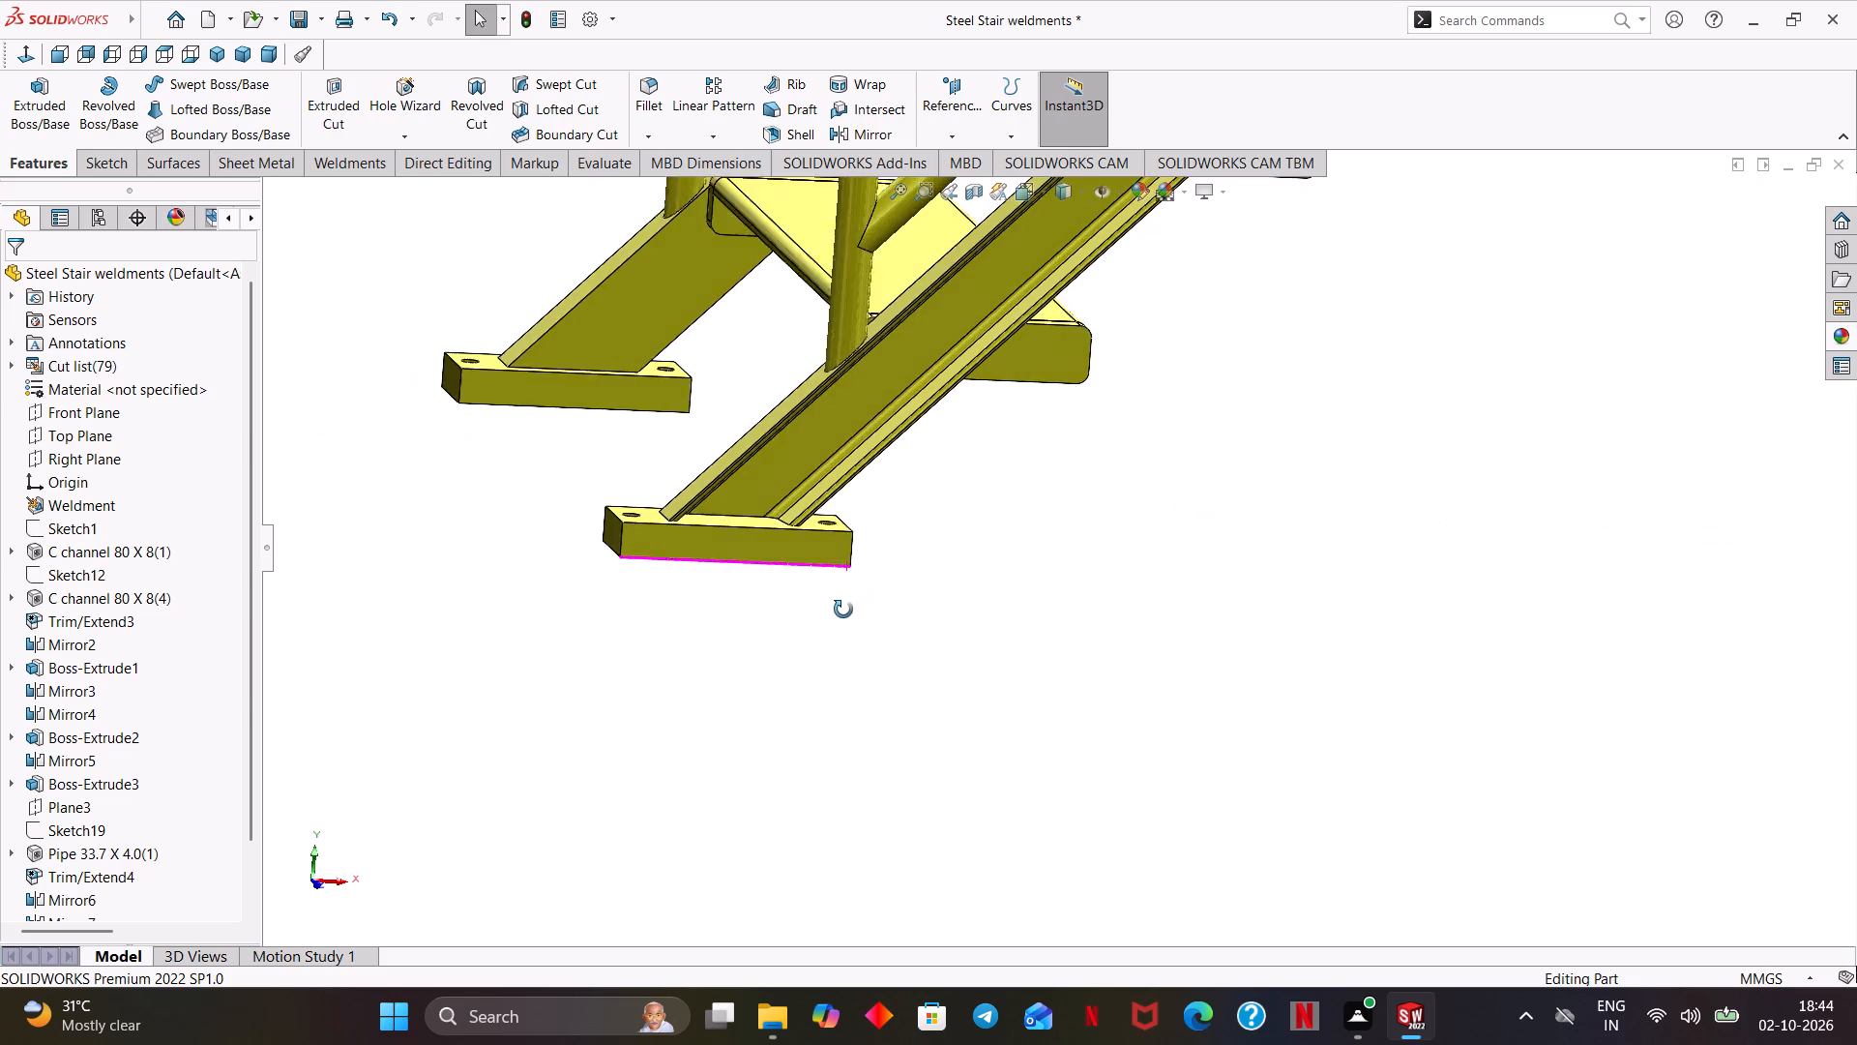
middle_drag(843, 610, 832, 621)
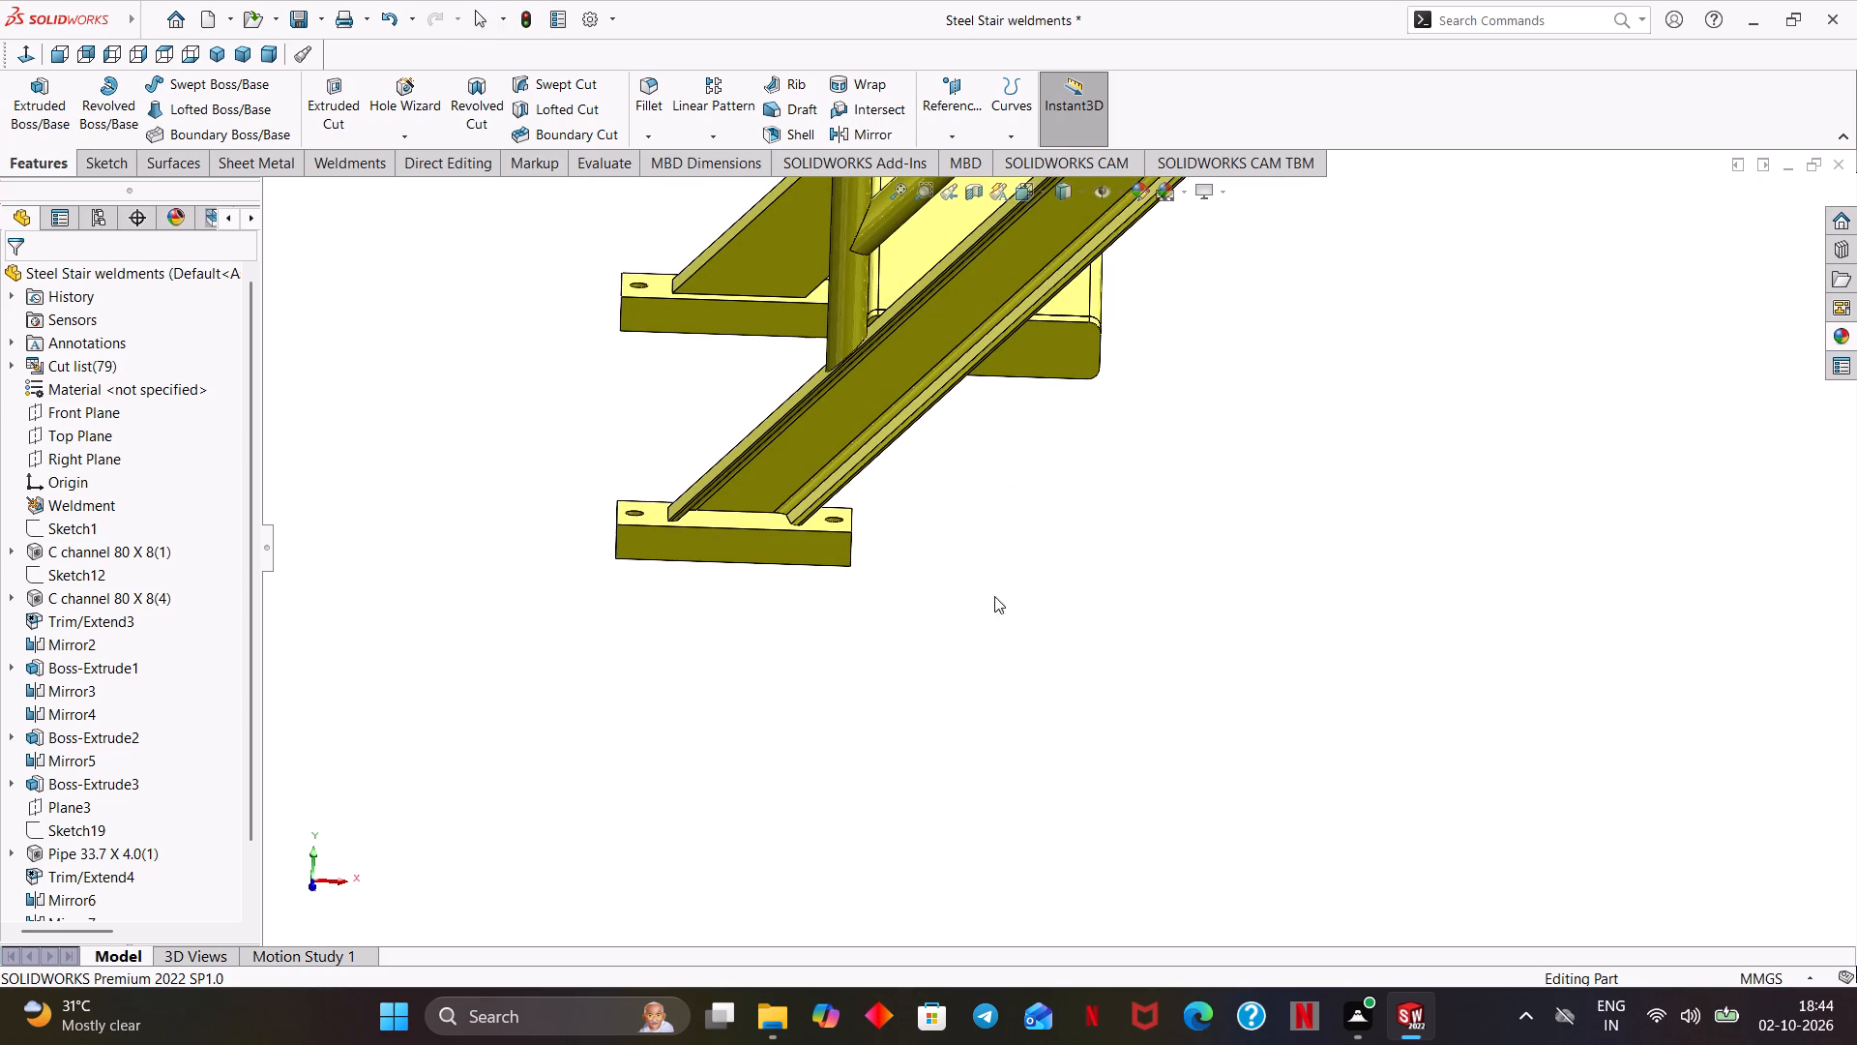
scroll(1034, 565, up, 8)
scroll(1166, 615, up, 2)
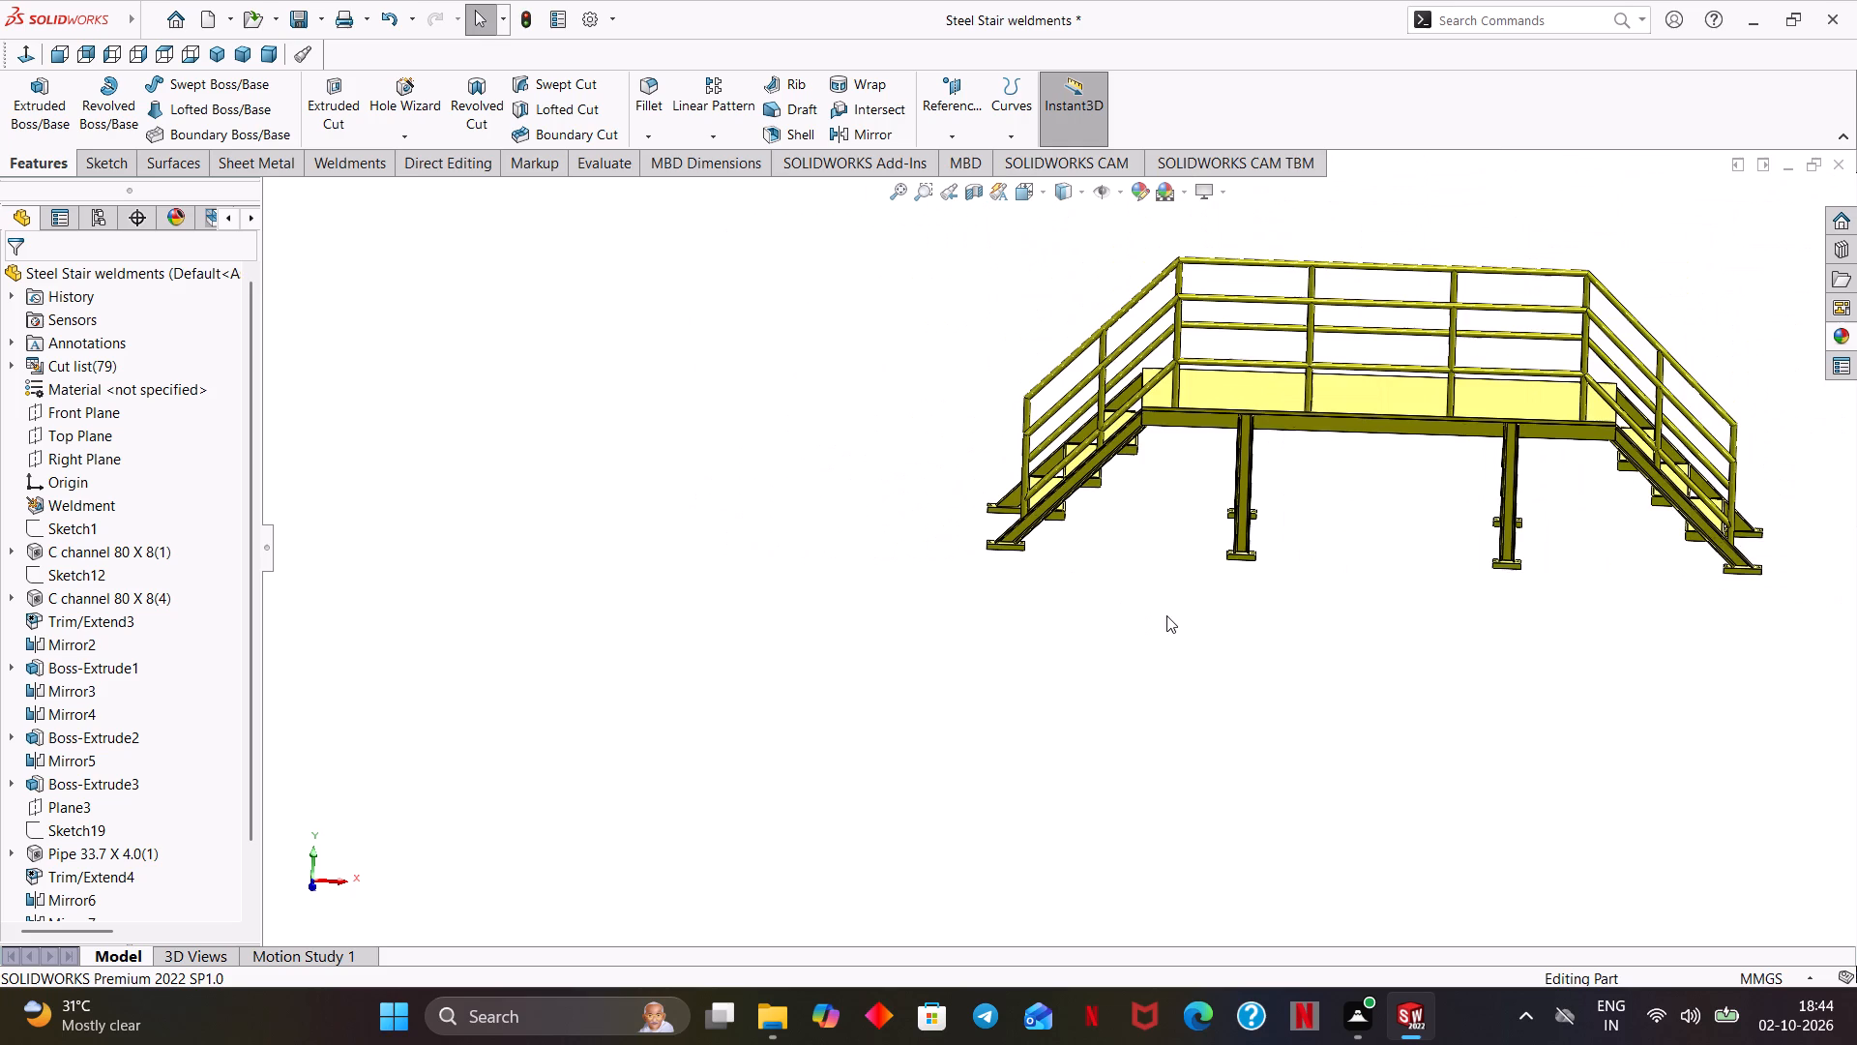
scroll(1200, 620, up, 1)
ctrl+middle_drag(1162, 651, 703, 724)
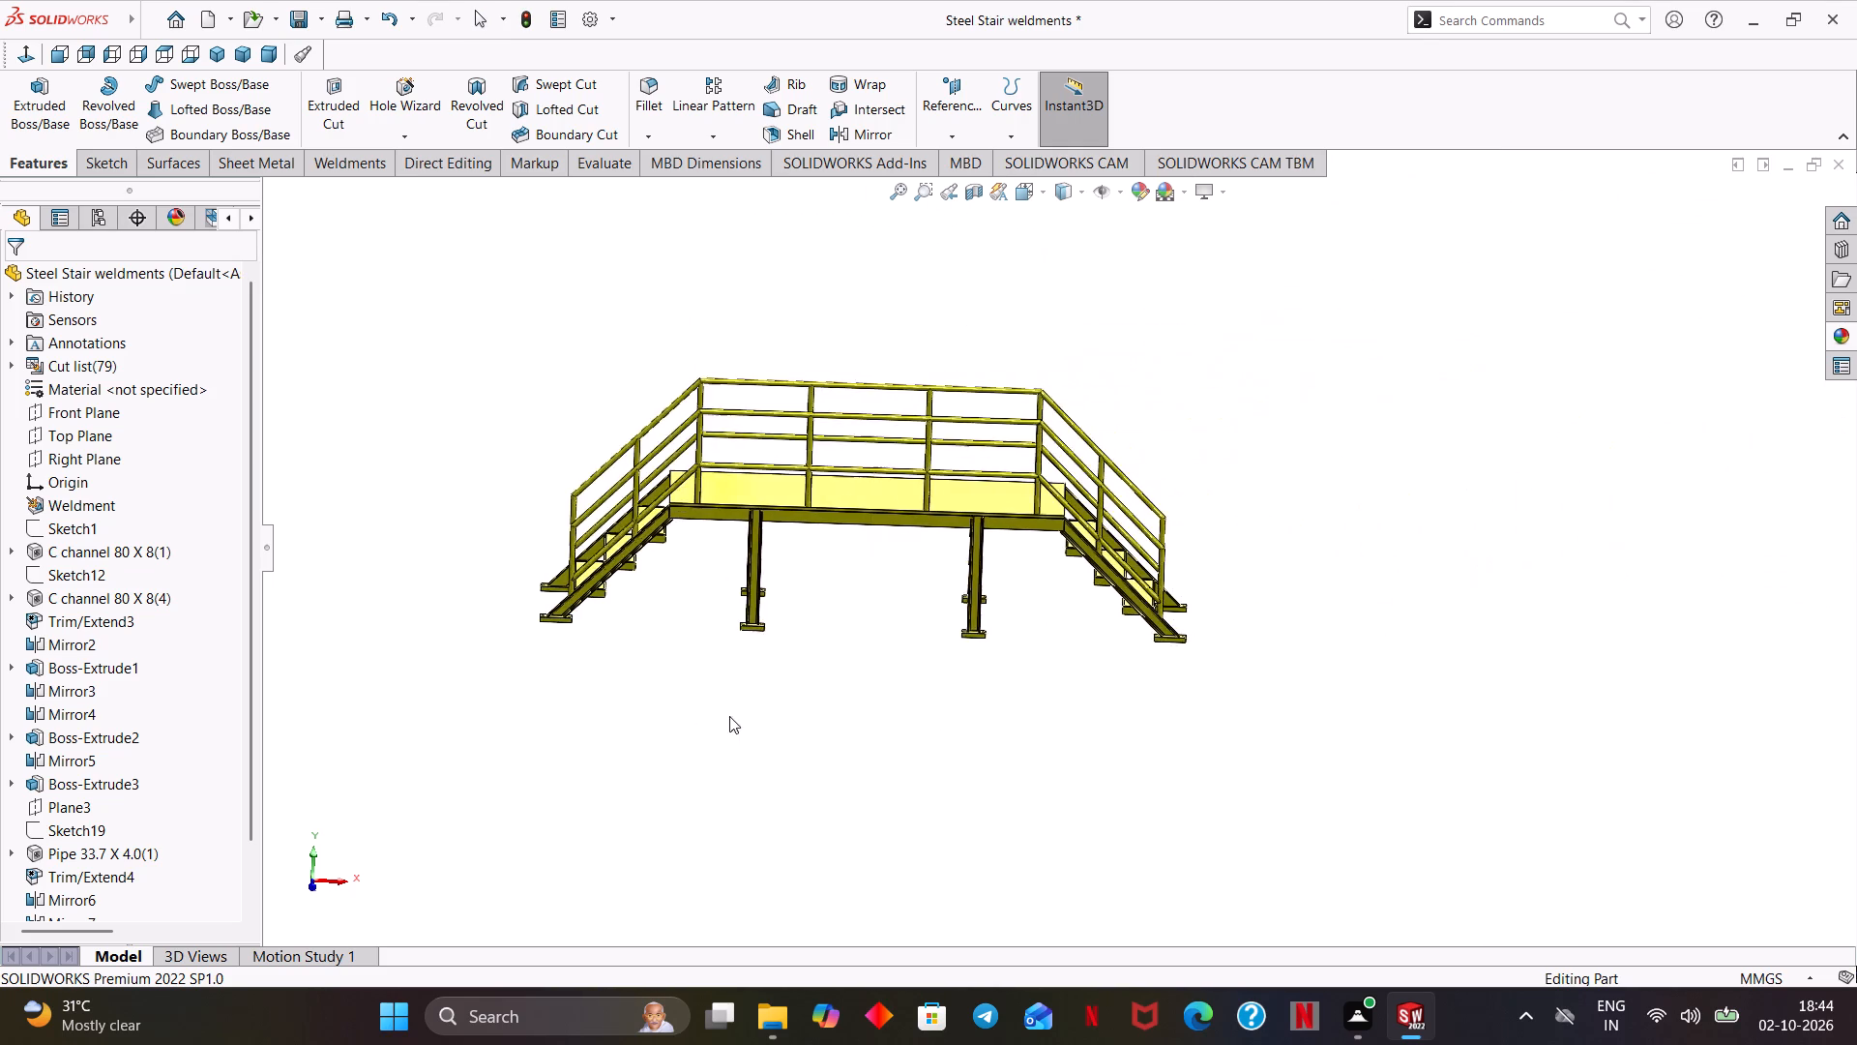
middle_drag(730, 716, 770, 789)
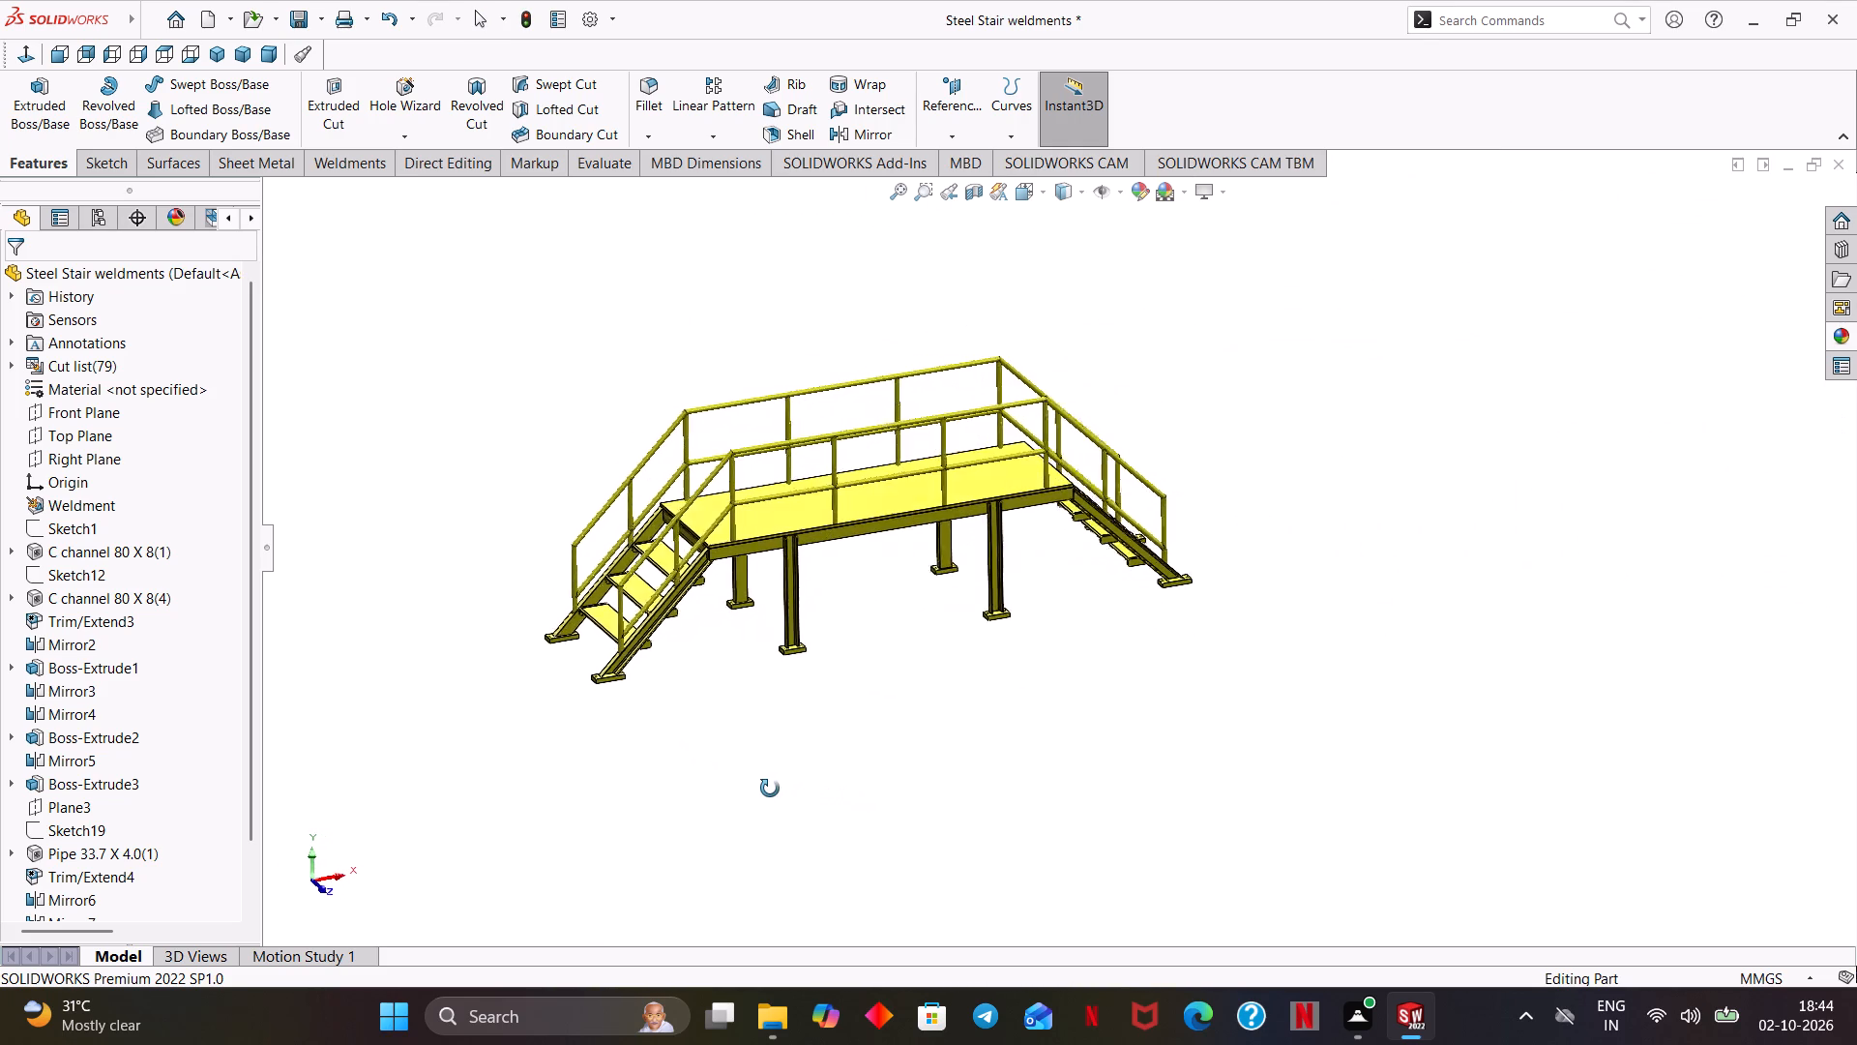
middle_drag(770, 789, 764, 782)
scroll(825, 715, down, 3)
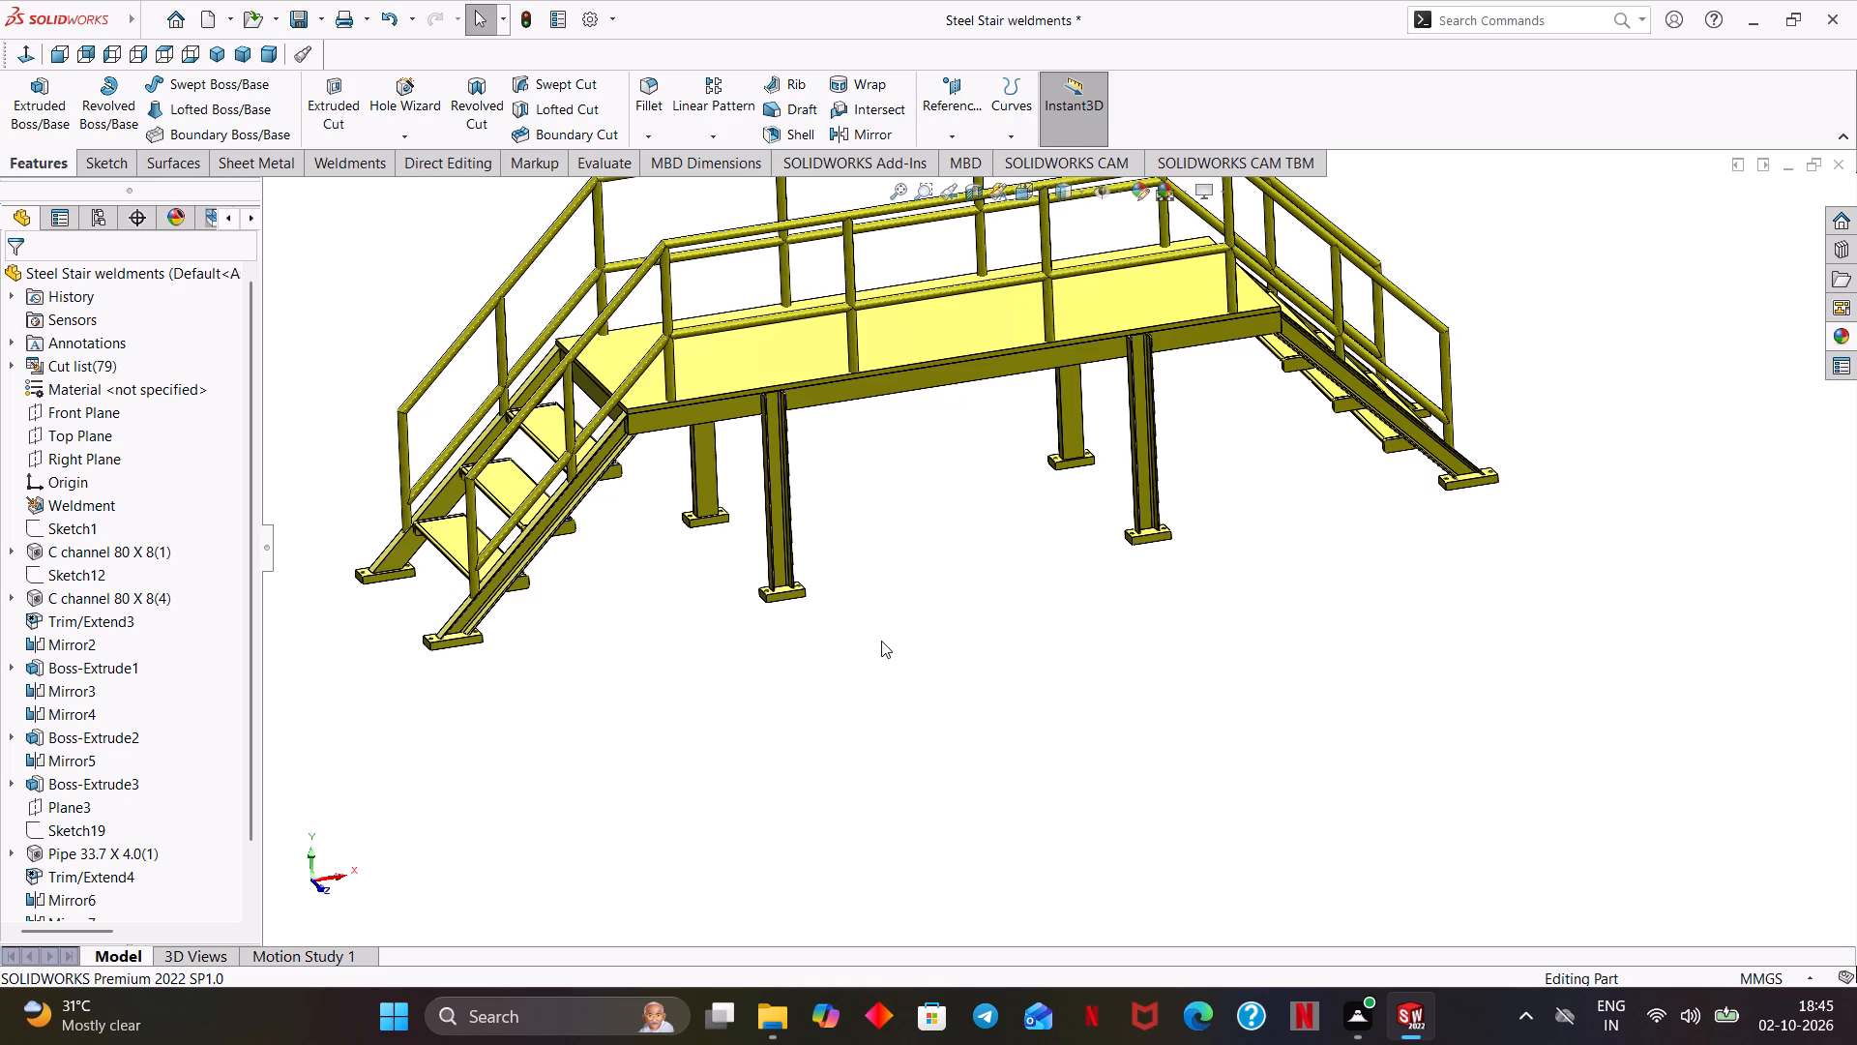
scroll(982, 659, up, 1)
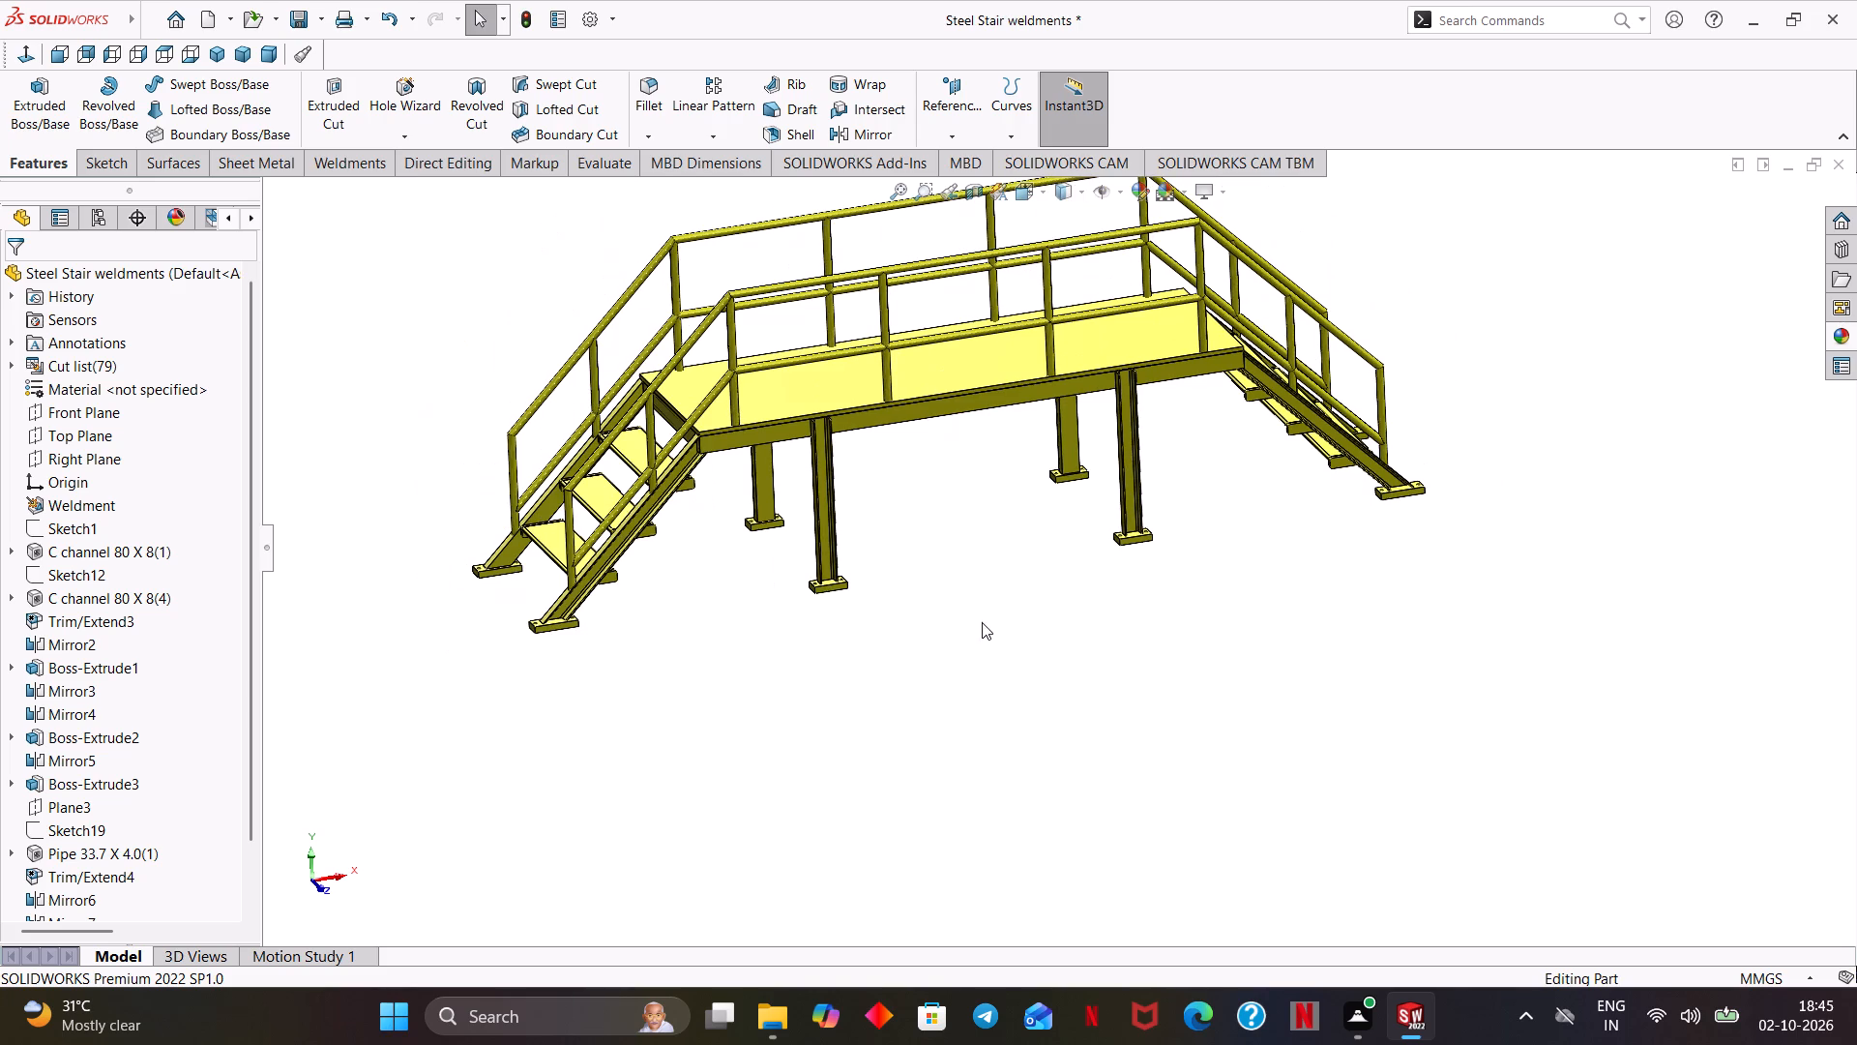
ctrl+middle_drag(982, 607, 980, 752)
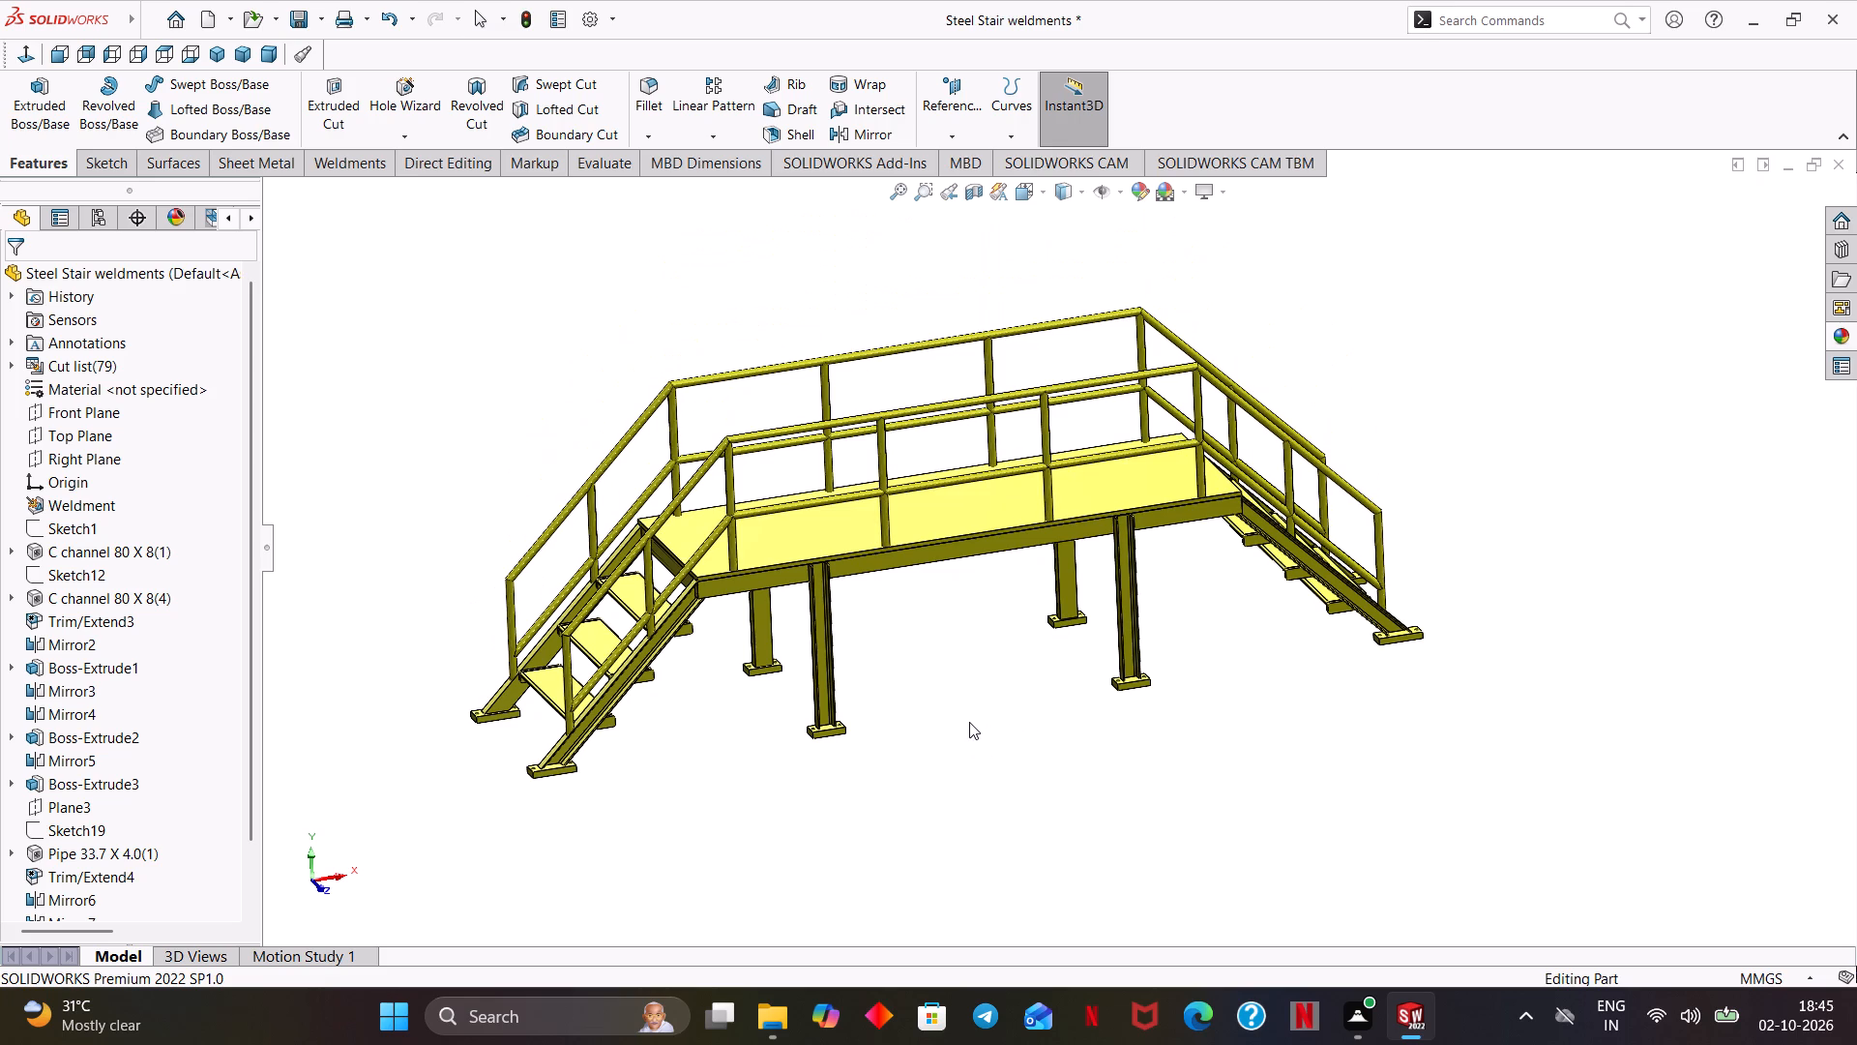
middle_drag(969, 722, 976, 713)
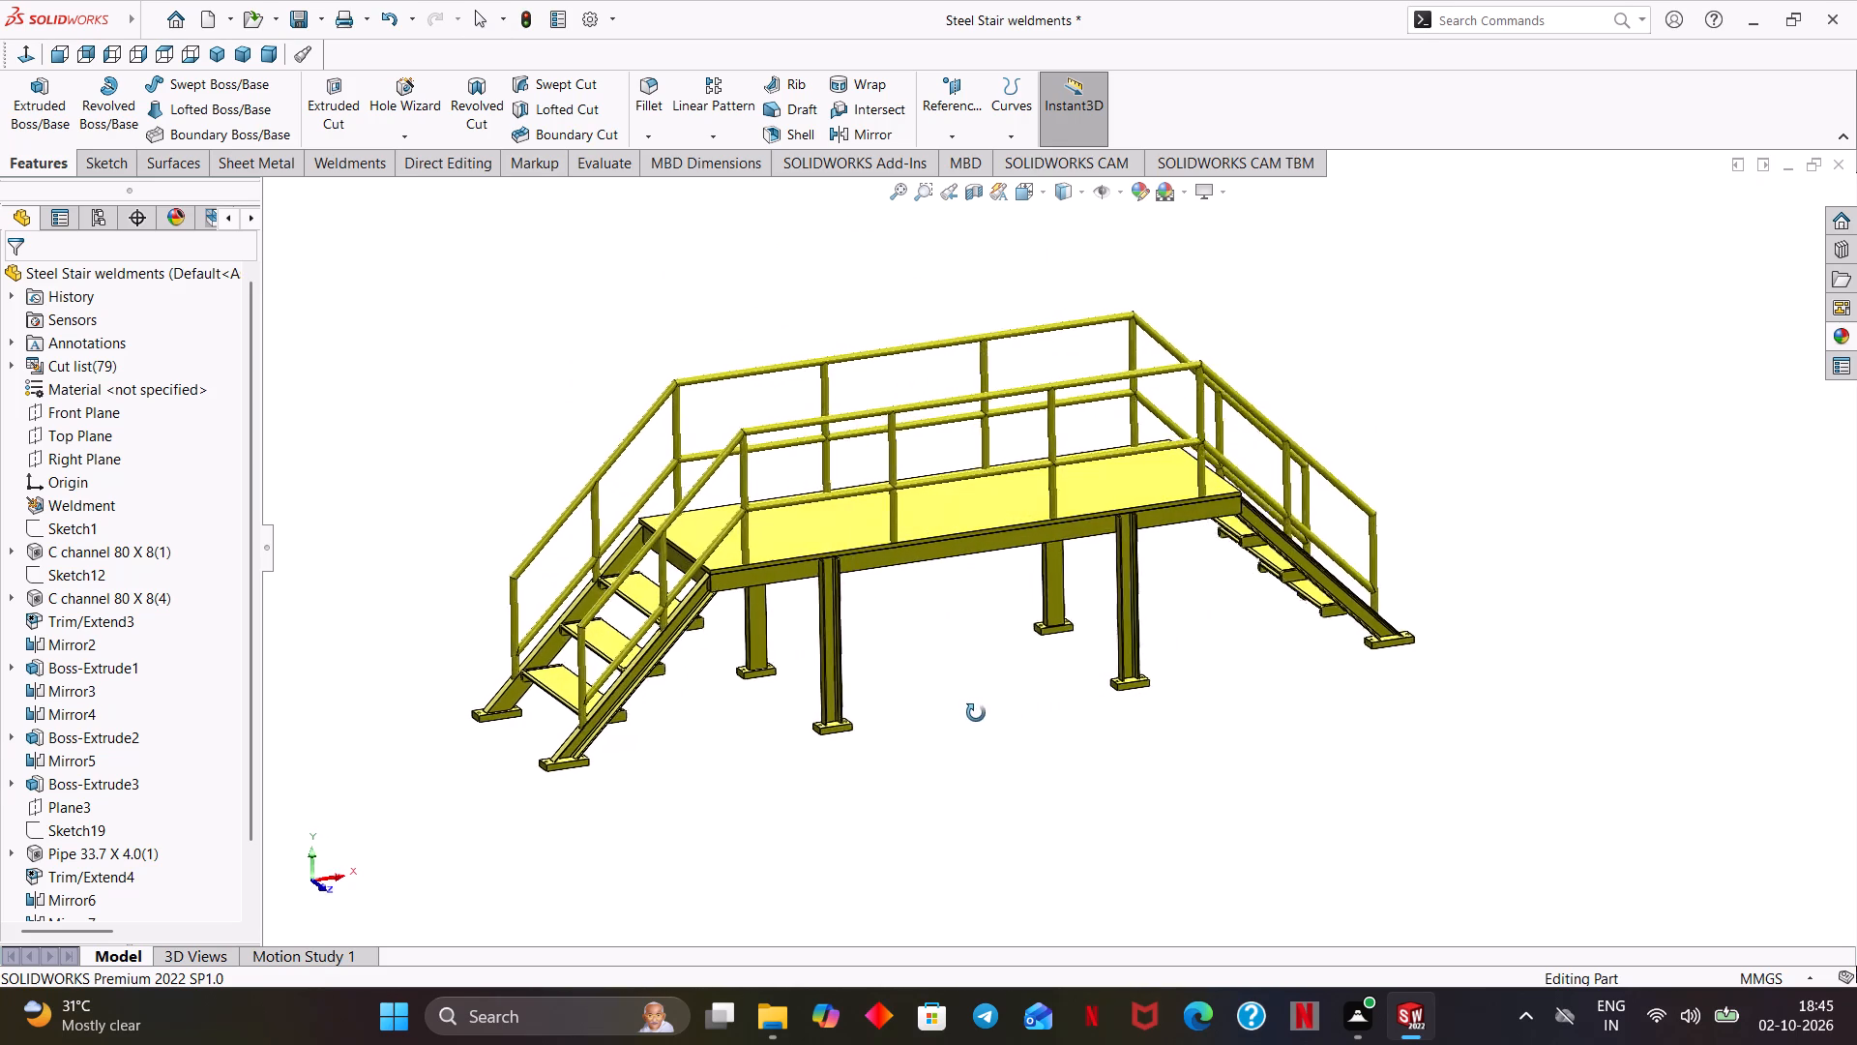
middle_drag(976, 713, 963, 732)
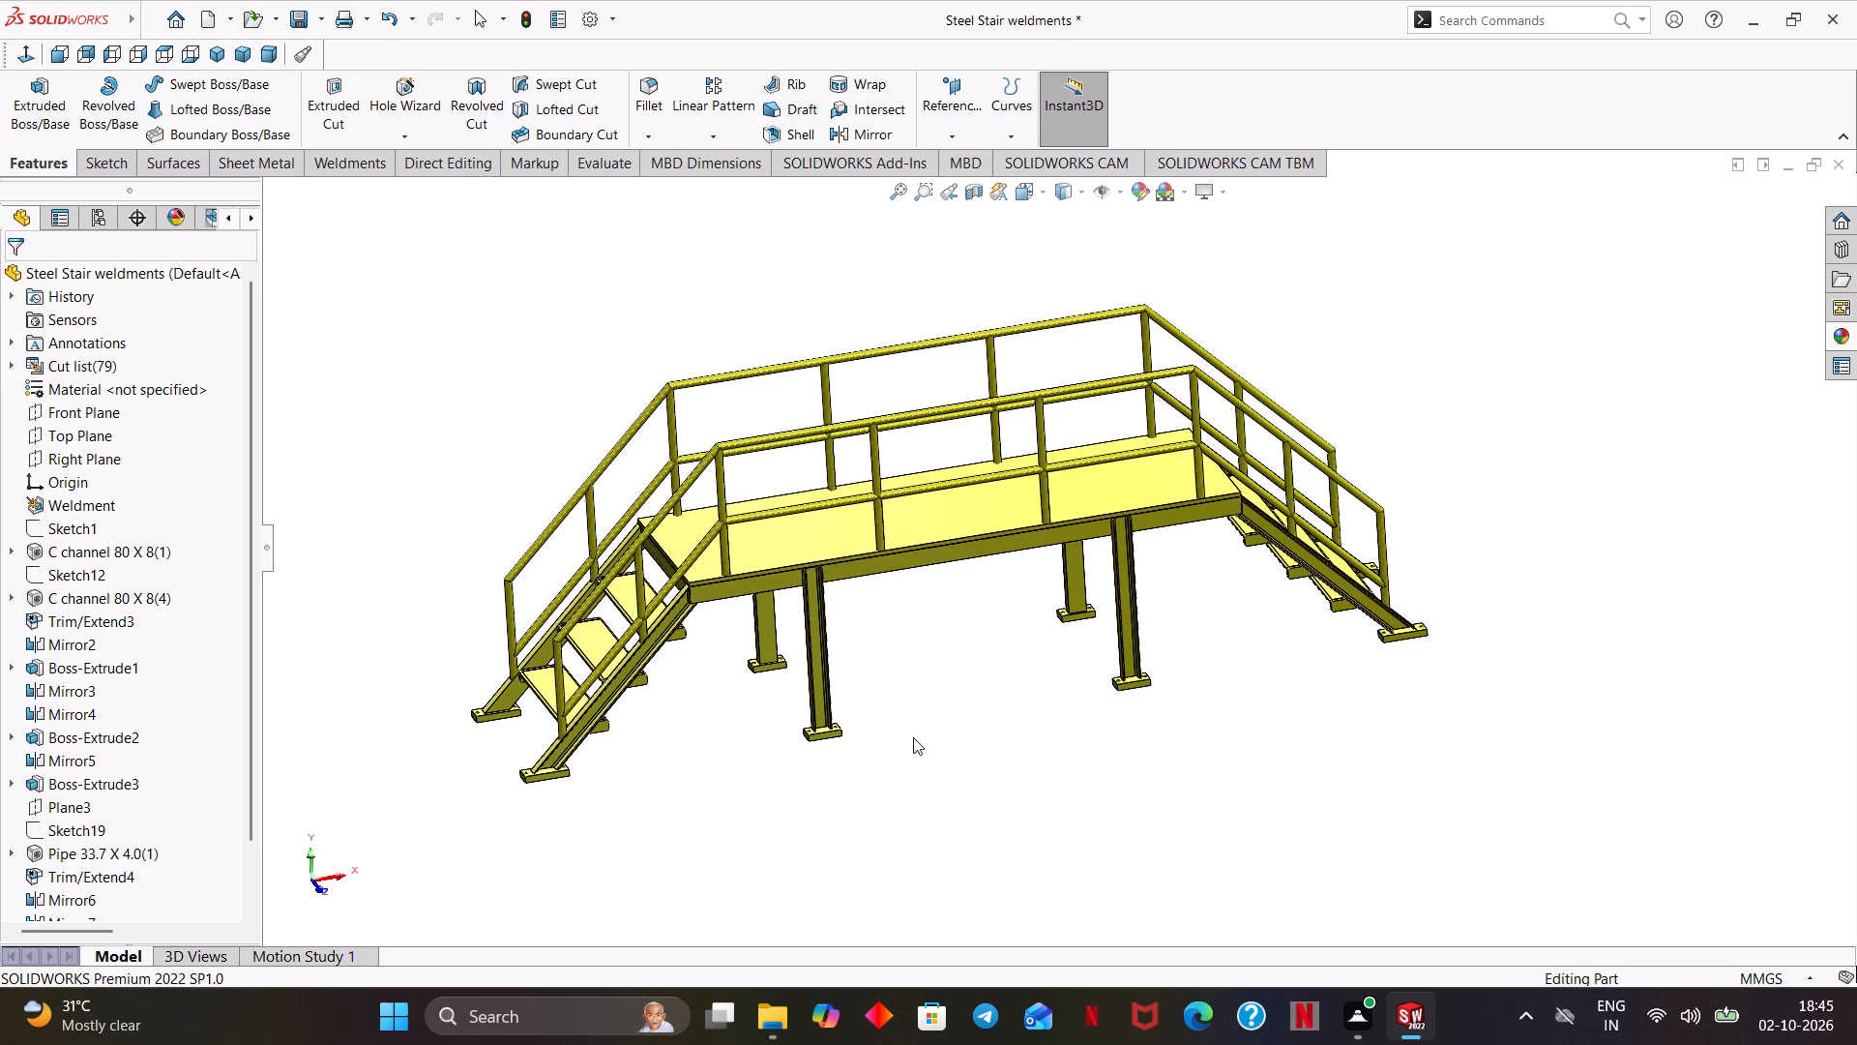
middle_drag(930, 728, 1046, 731)
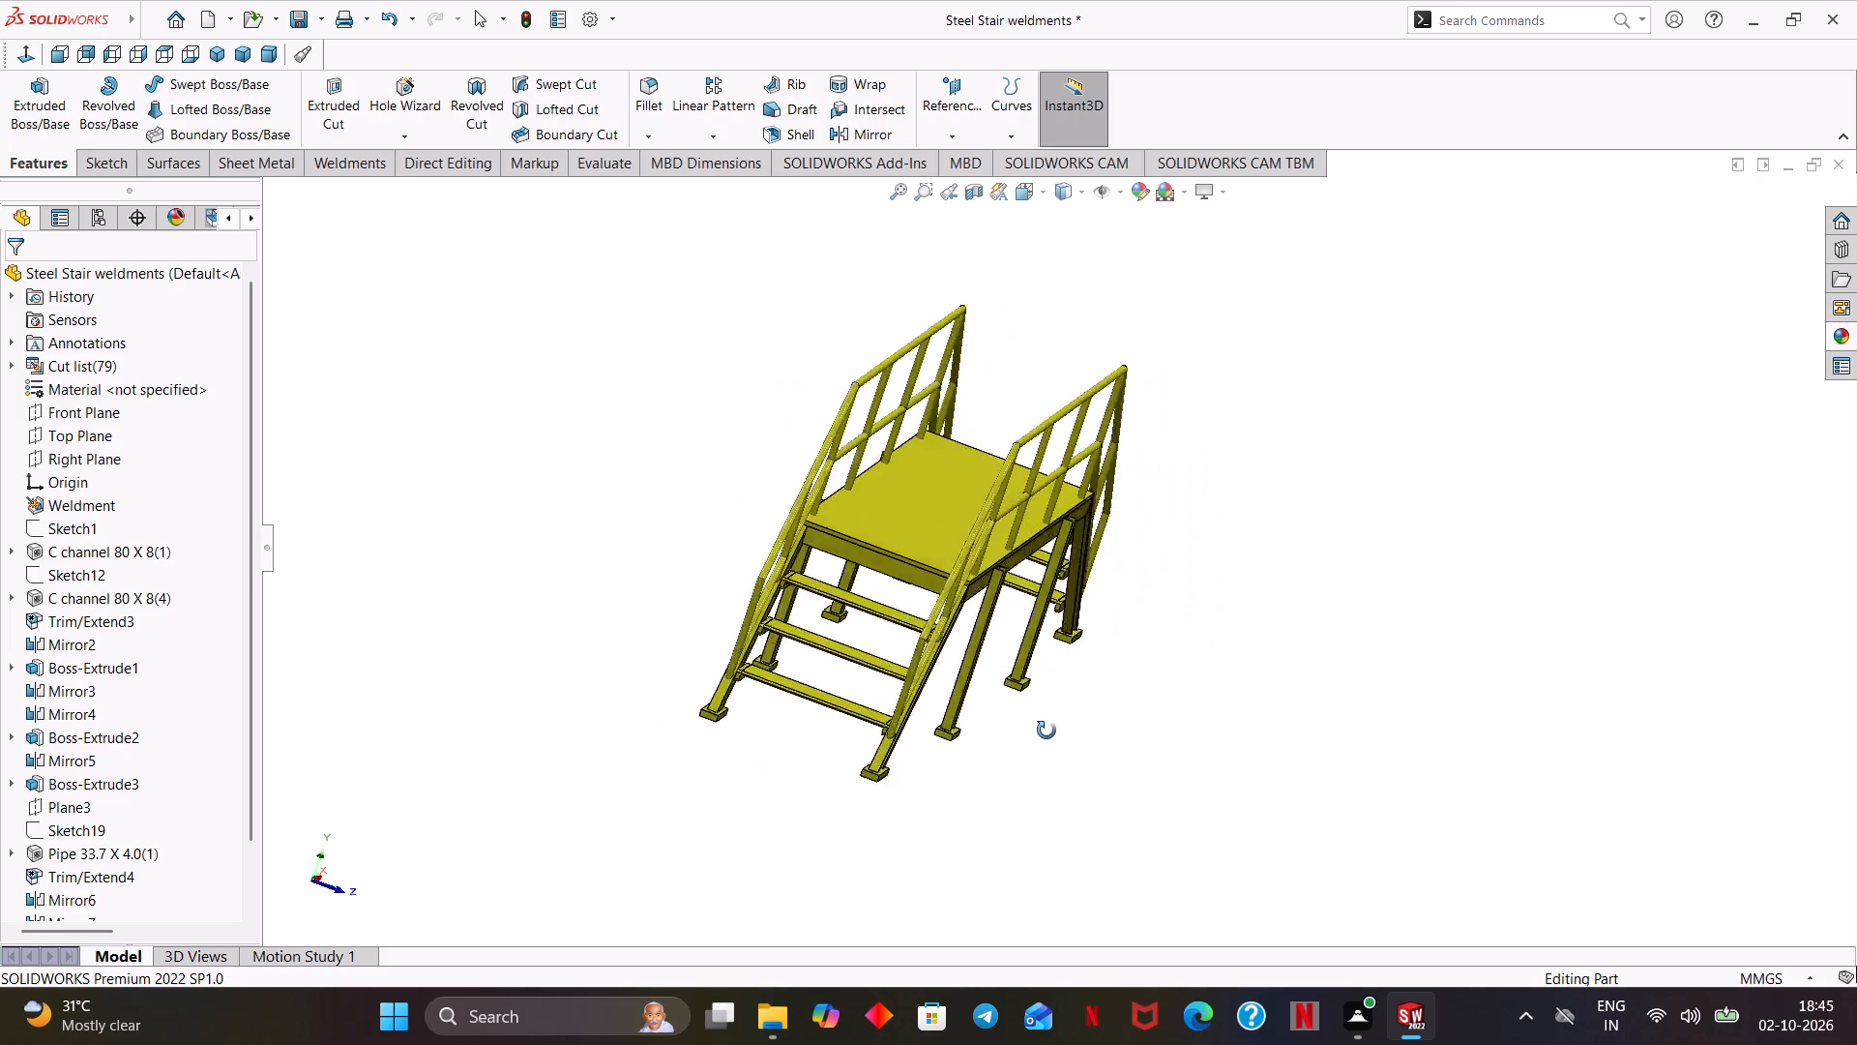
middle_drag(1046, 731, 938, 769)
scroll(1007, 744, down, 1)
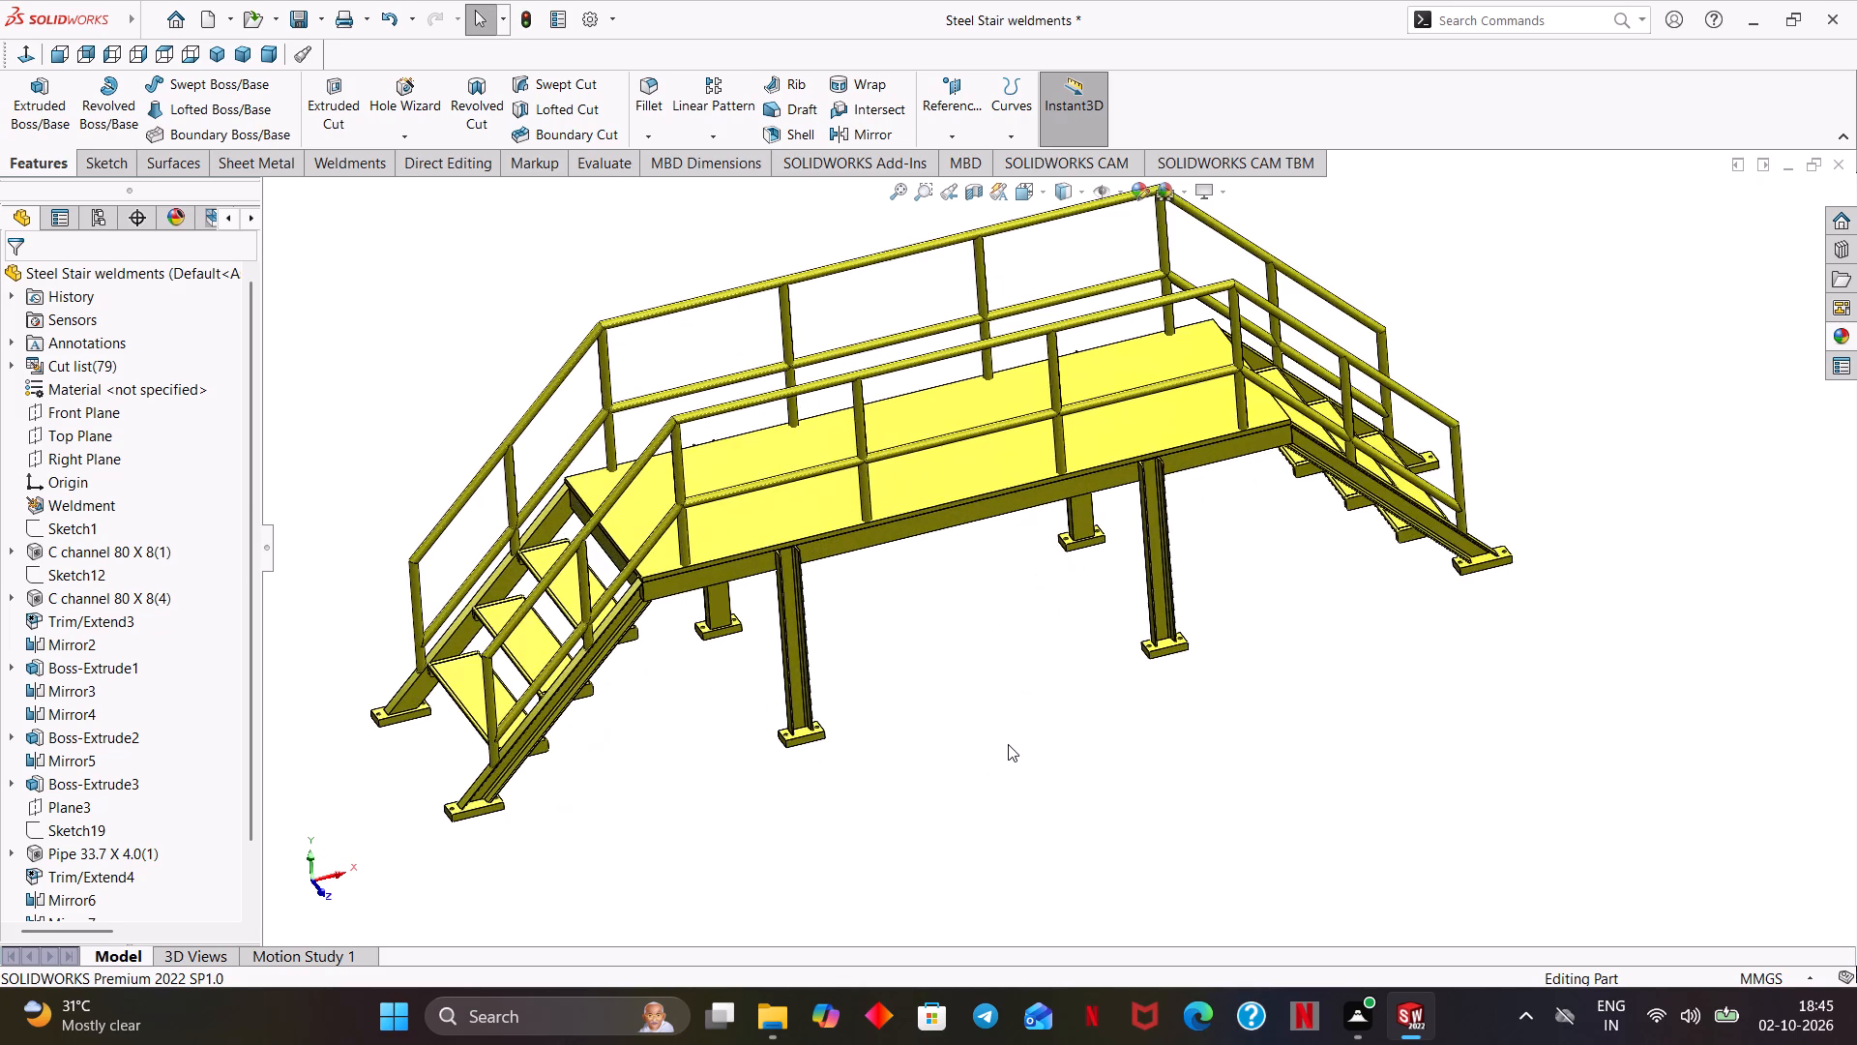
middle_drag(1008, 744, 1042, 703)
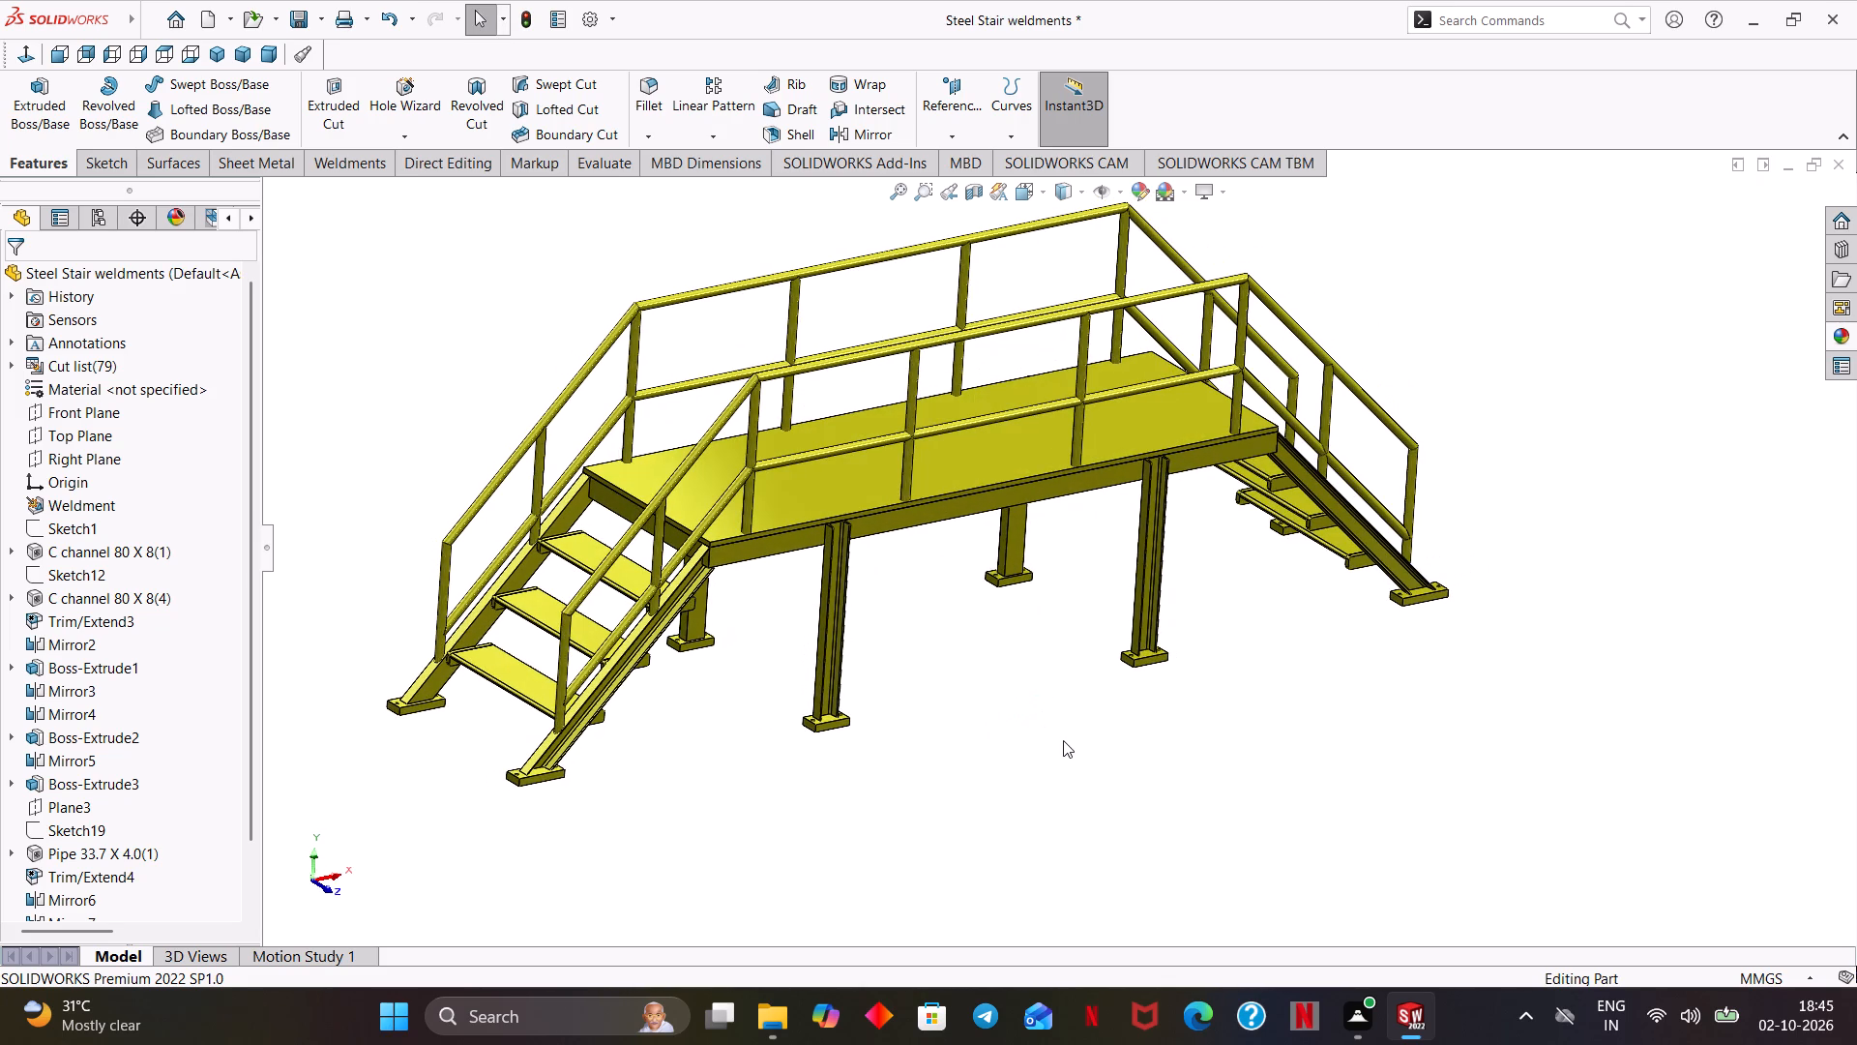
Inspect the complete stair weldment in isometric view, from underneath and along its long side.
key(ctrl+7)
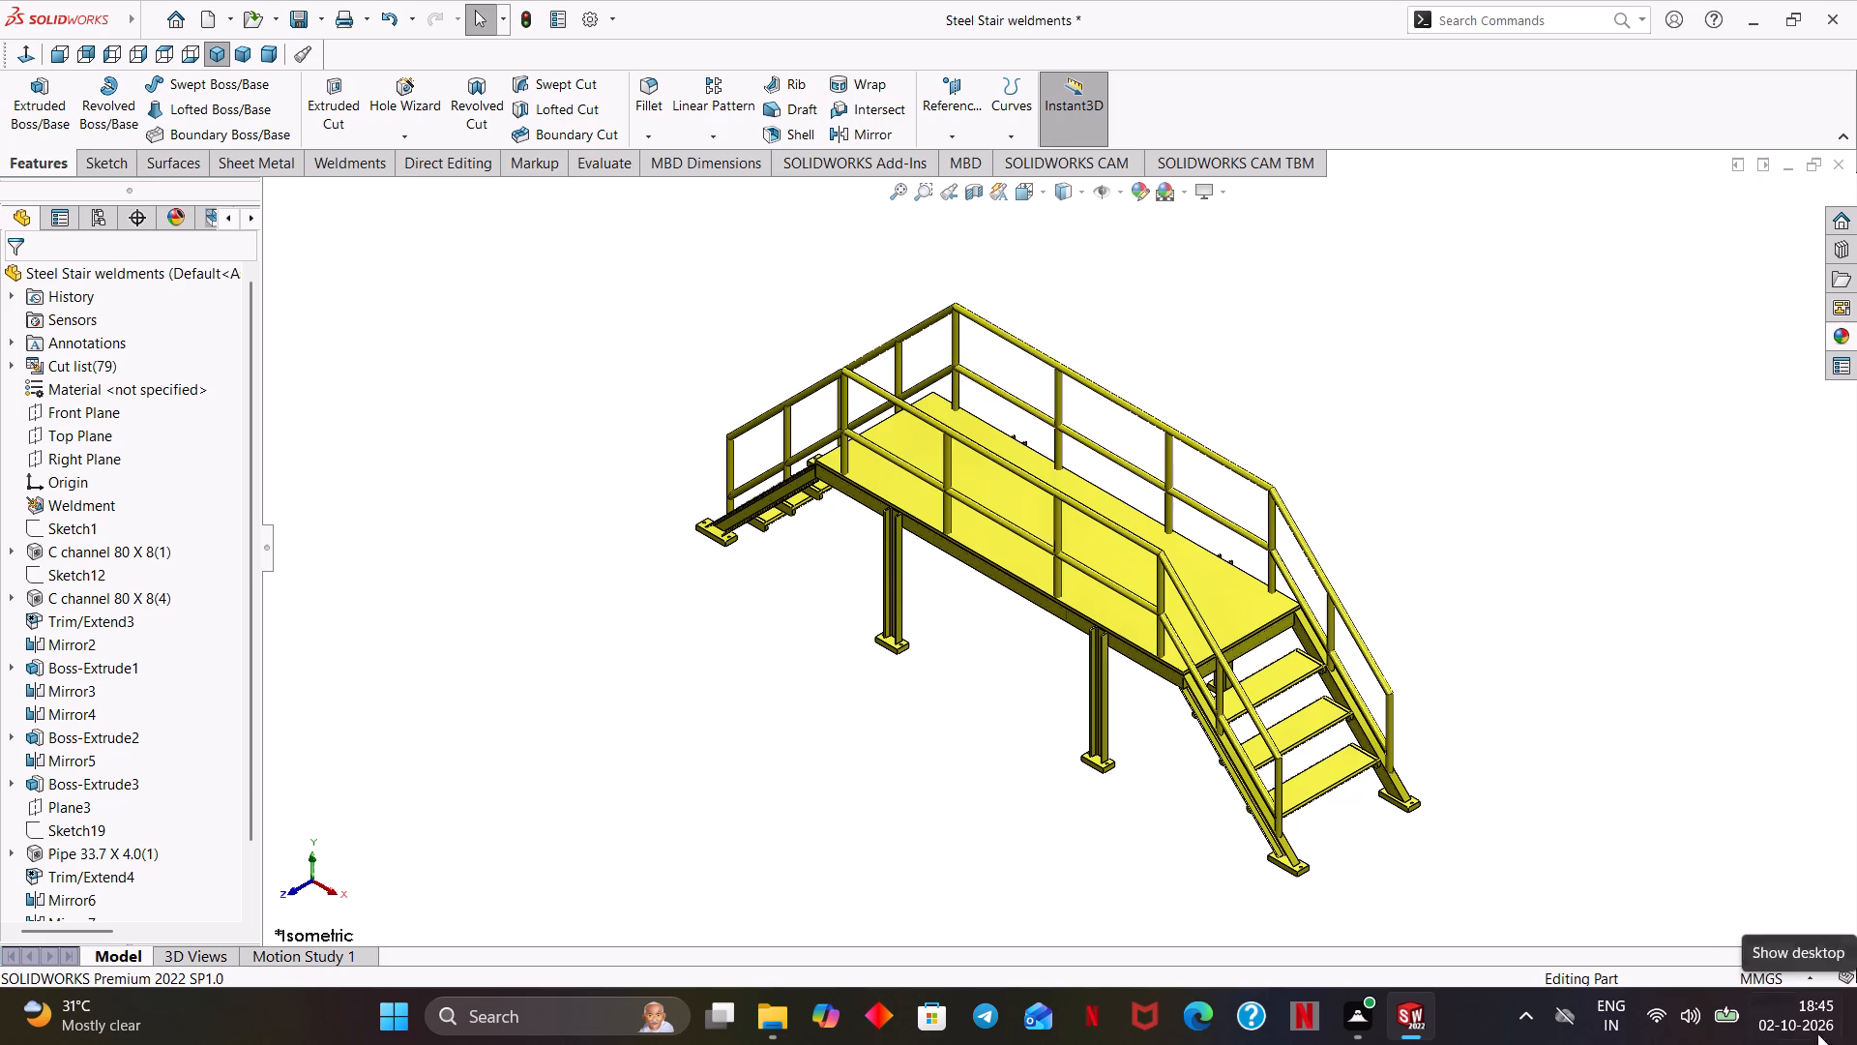
ctrl+middle_drag(1699, 823, 1637, 866)
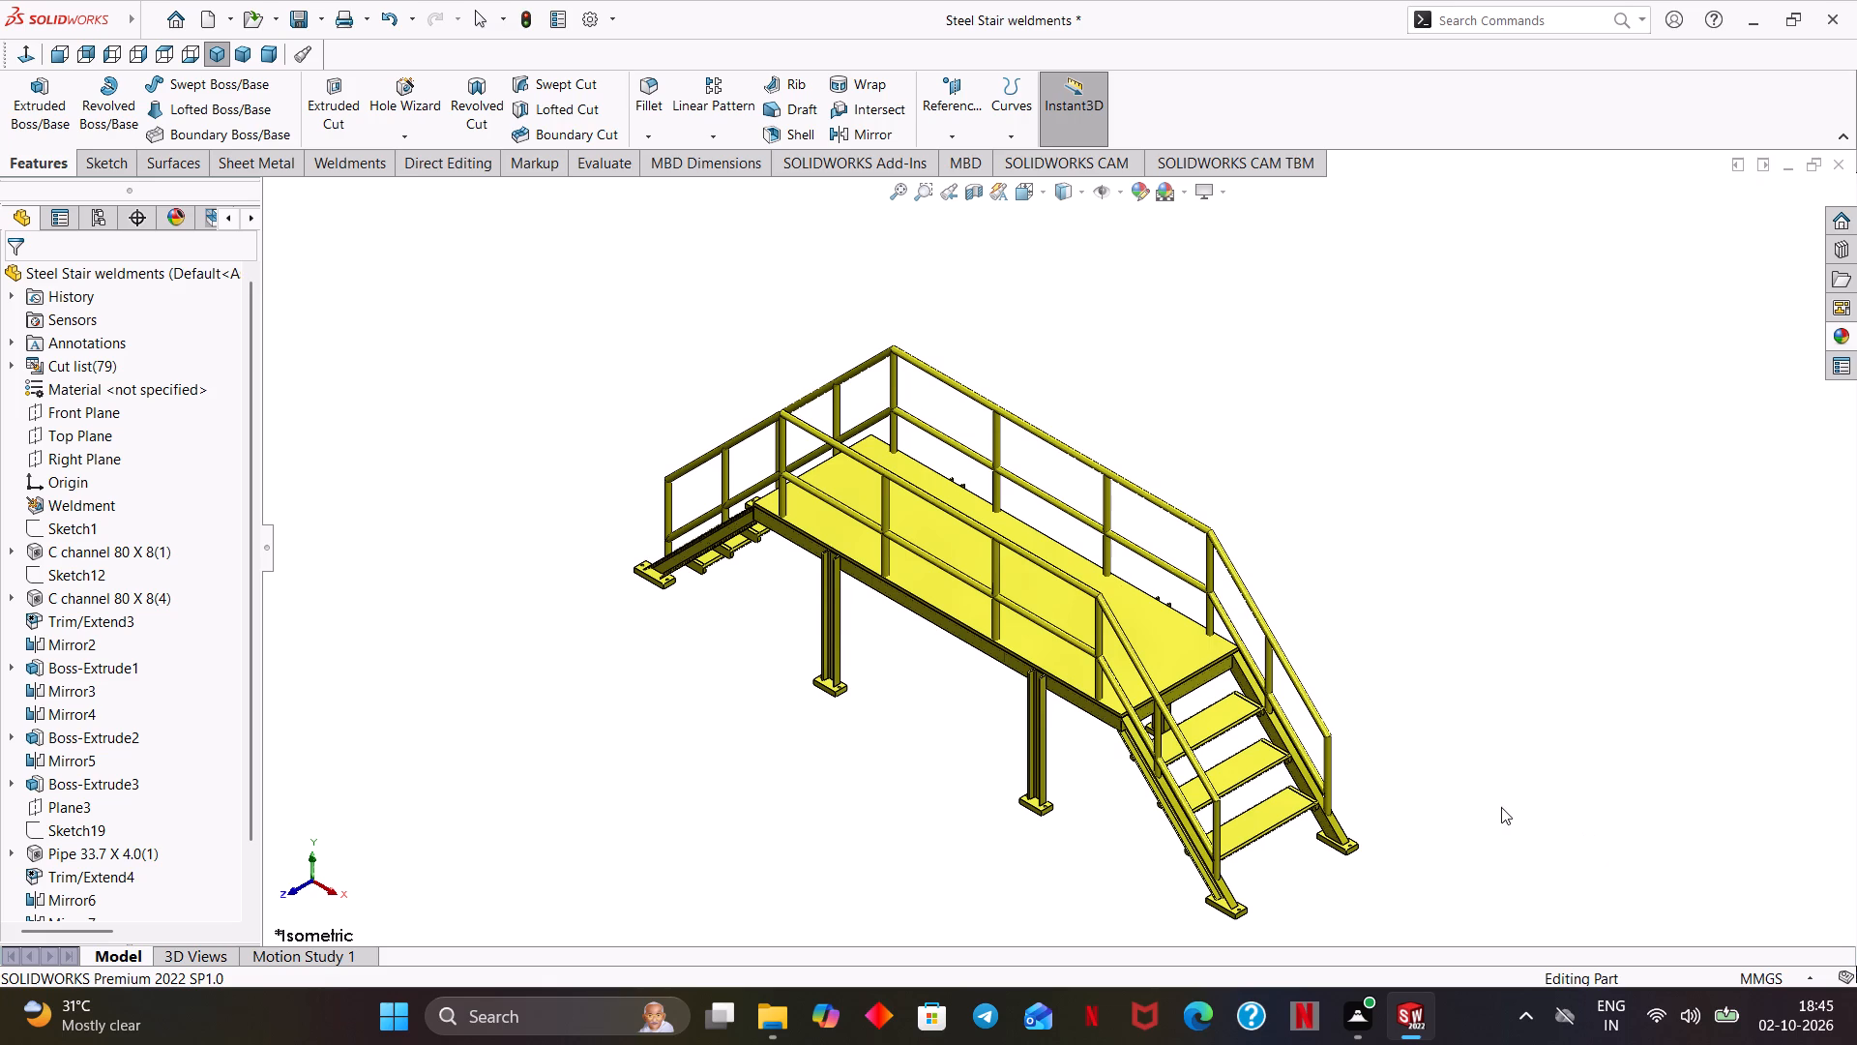
middle_drag(1501, 807, 1626, 807)
ctrl+middle_drag(1608, 889, 1684, 803)
middle_drag(917, 861, 994, 876)
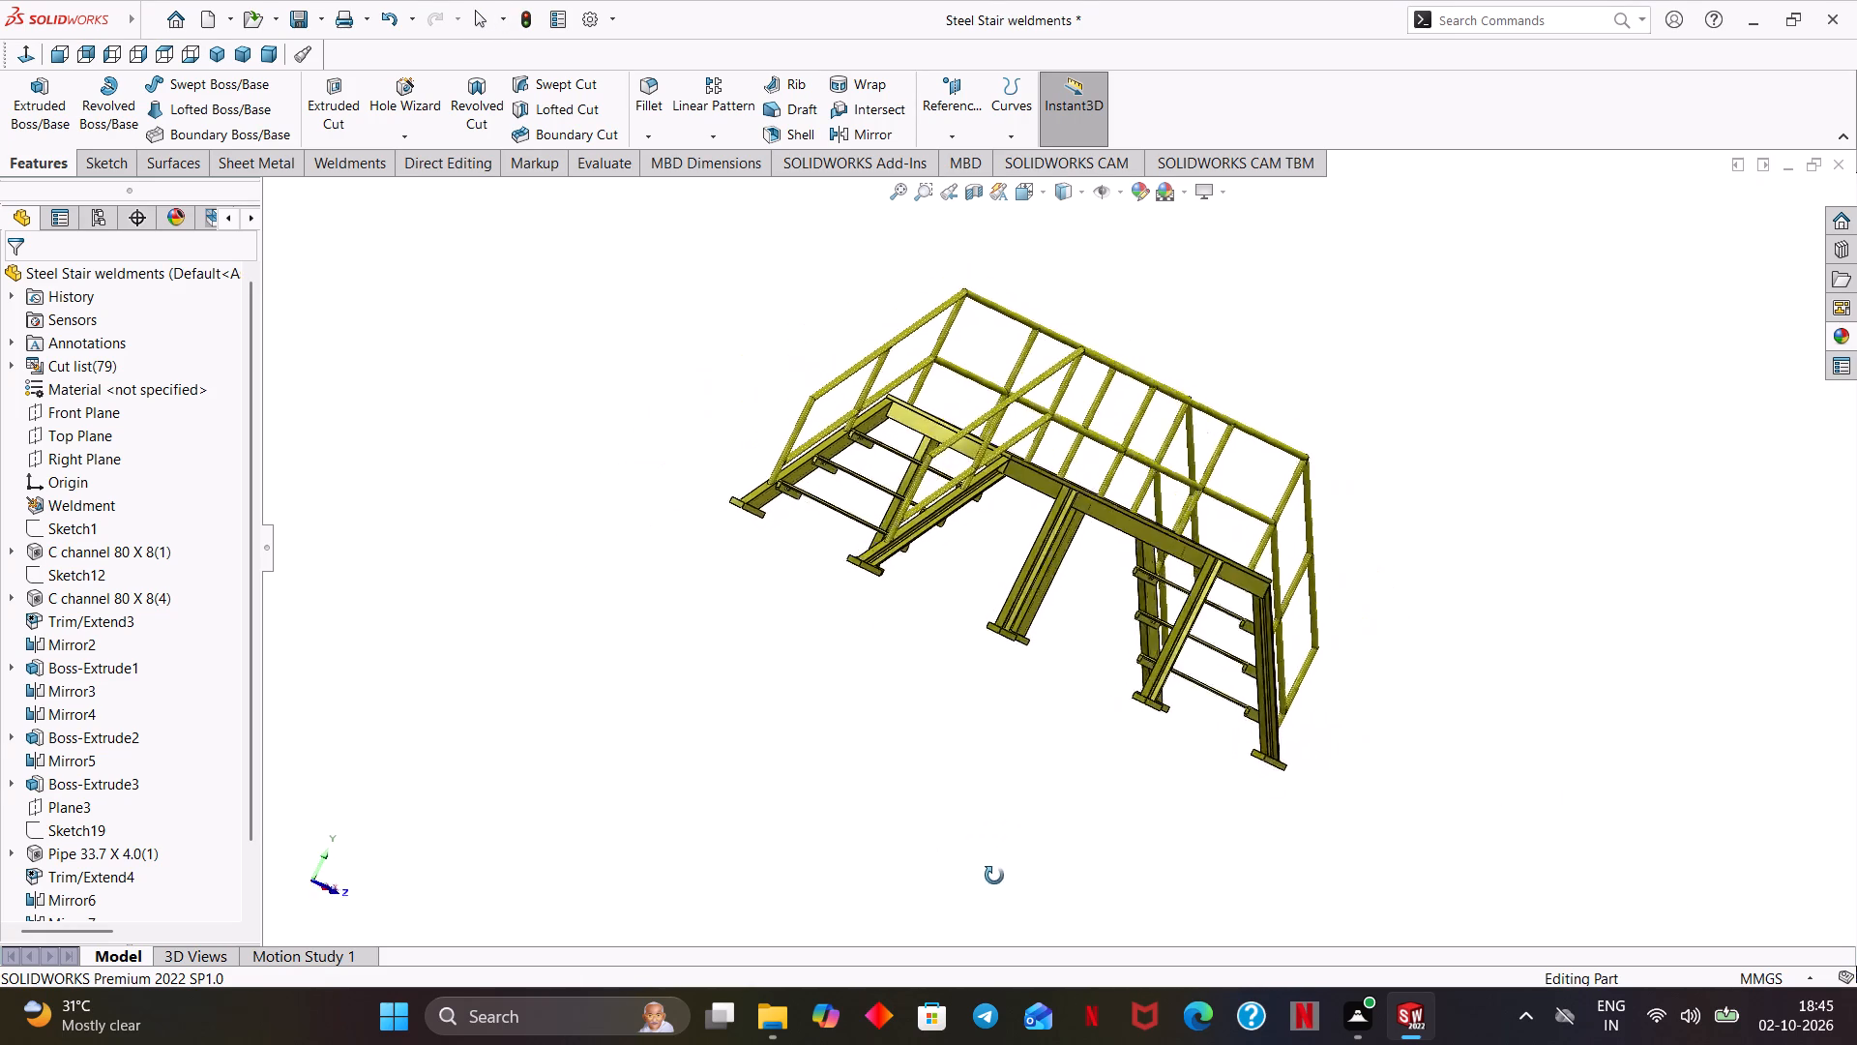
middle_drag(994, 876, 955, 917)
middle_drag(846, 791, 787, 853)
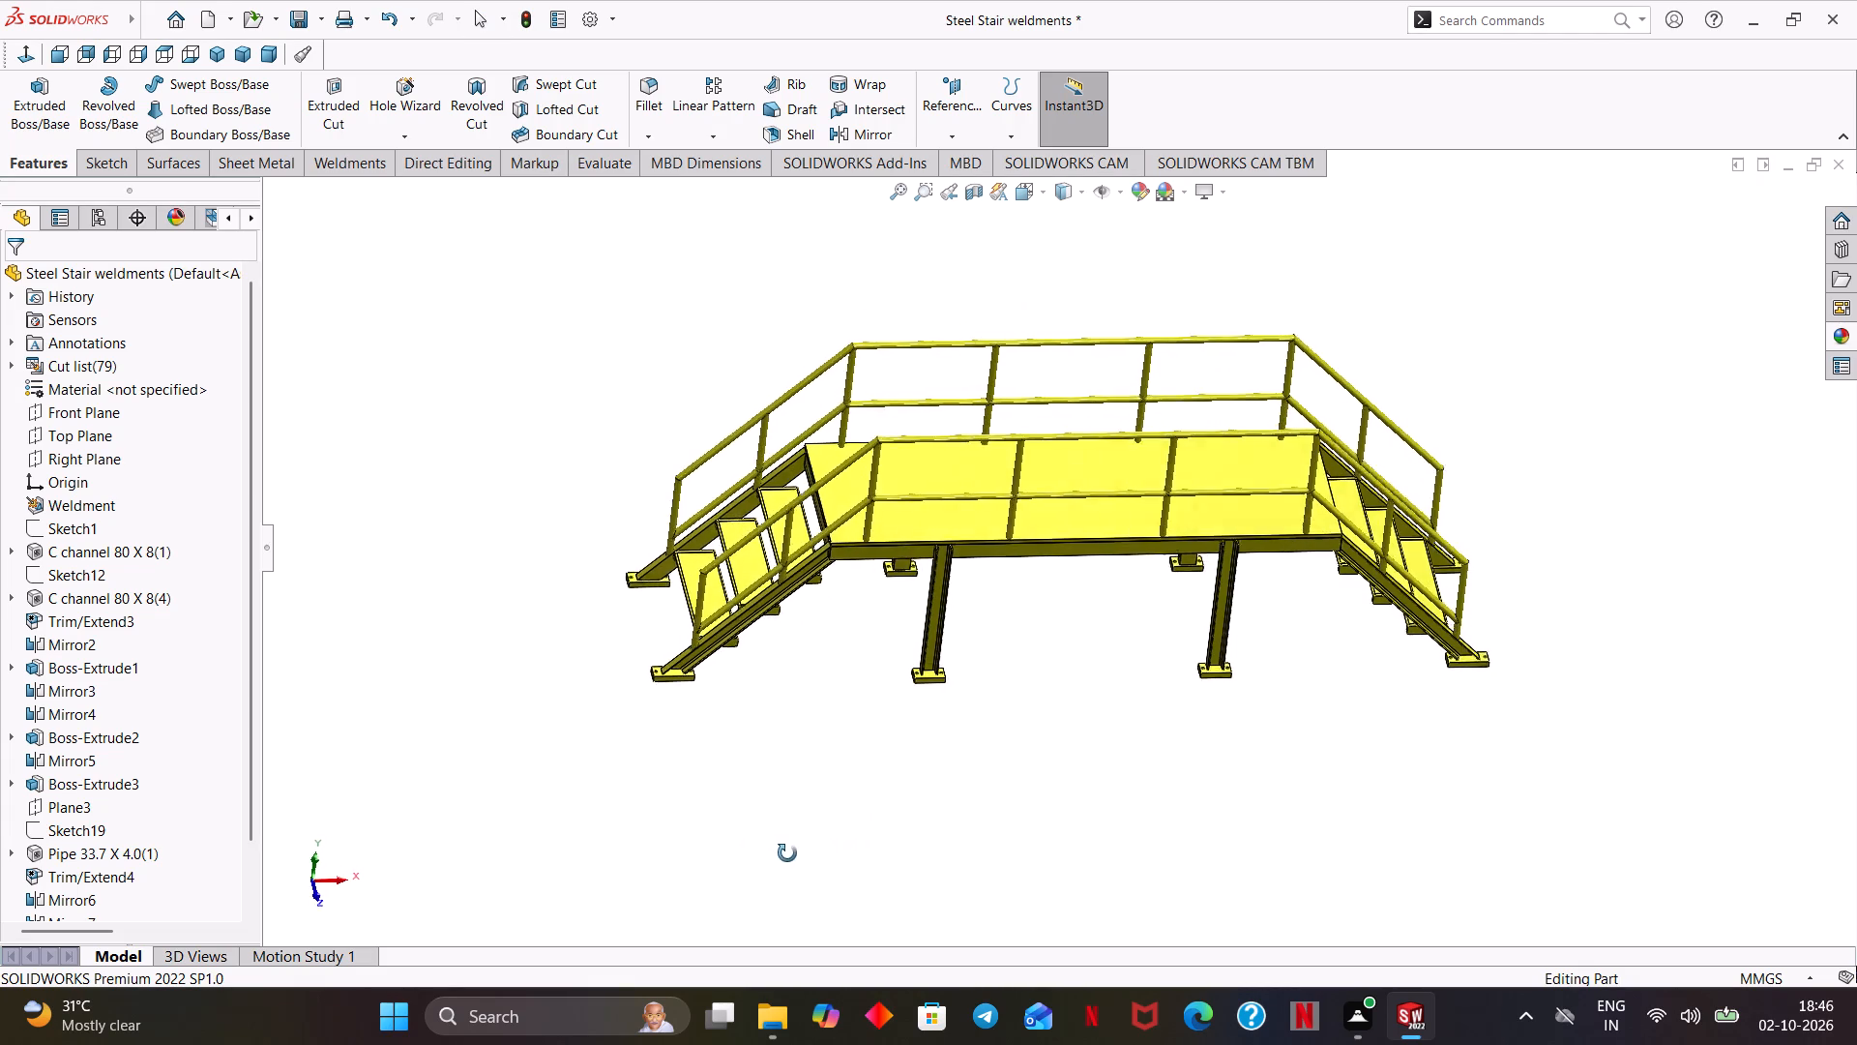
middle_drag(787, 853, 792, 856)
key(ctrl+7)
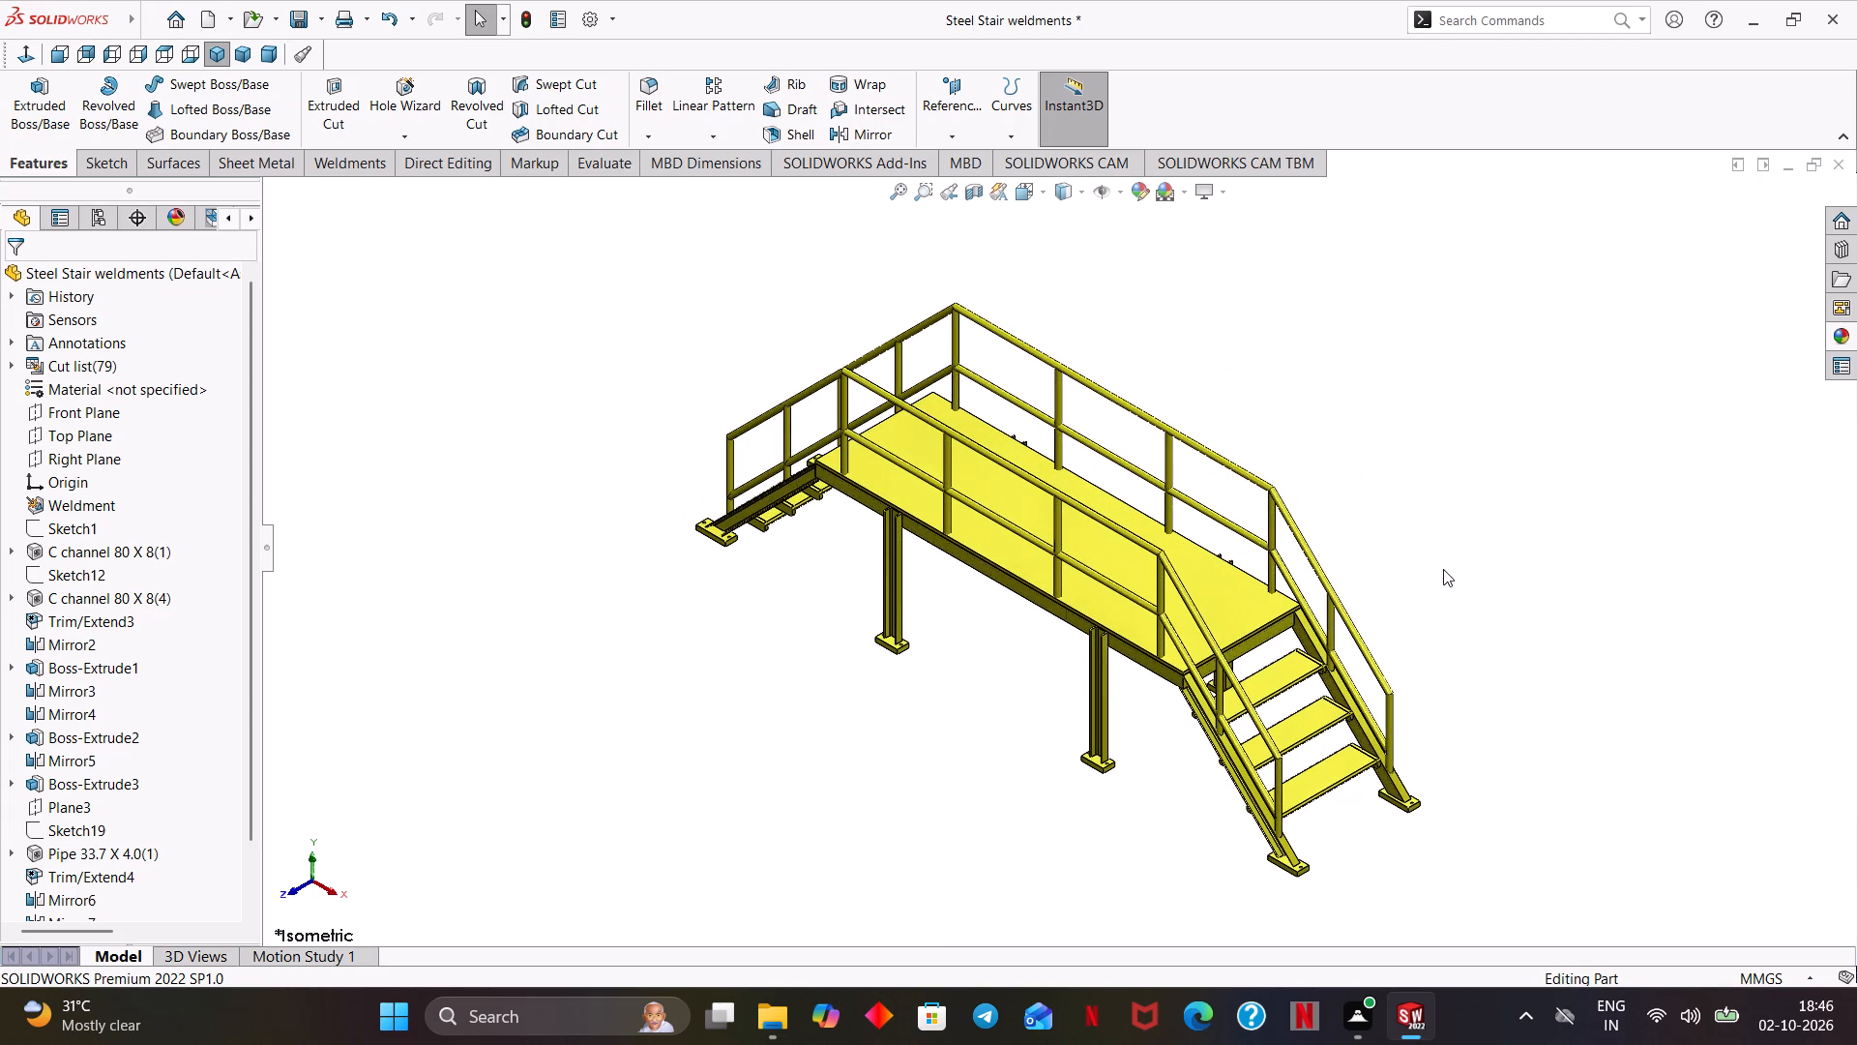
middle_drag(1443, 569, 1452, 545)
middle_drag(1450, 564, 1448, 579)
ctrl+middle_drag(1472, 559, 1367, 569)
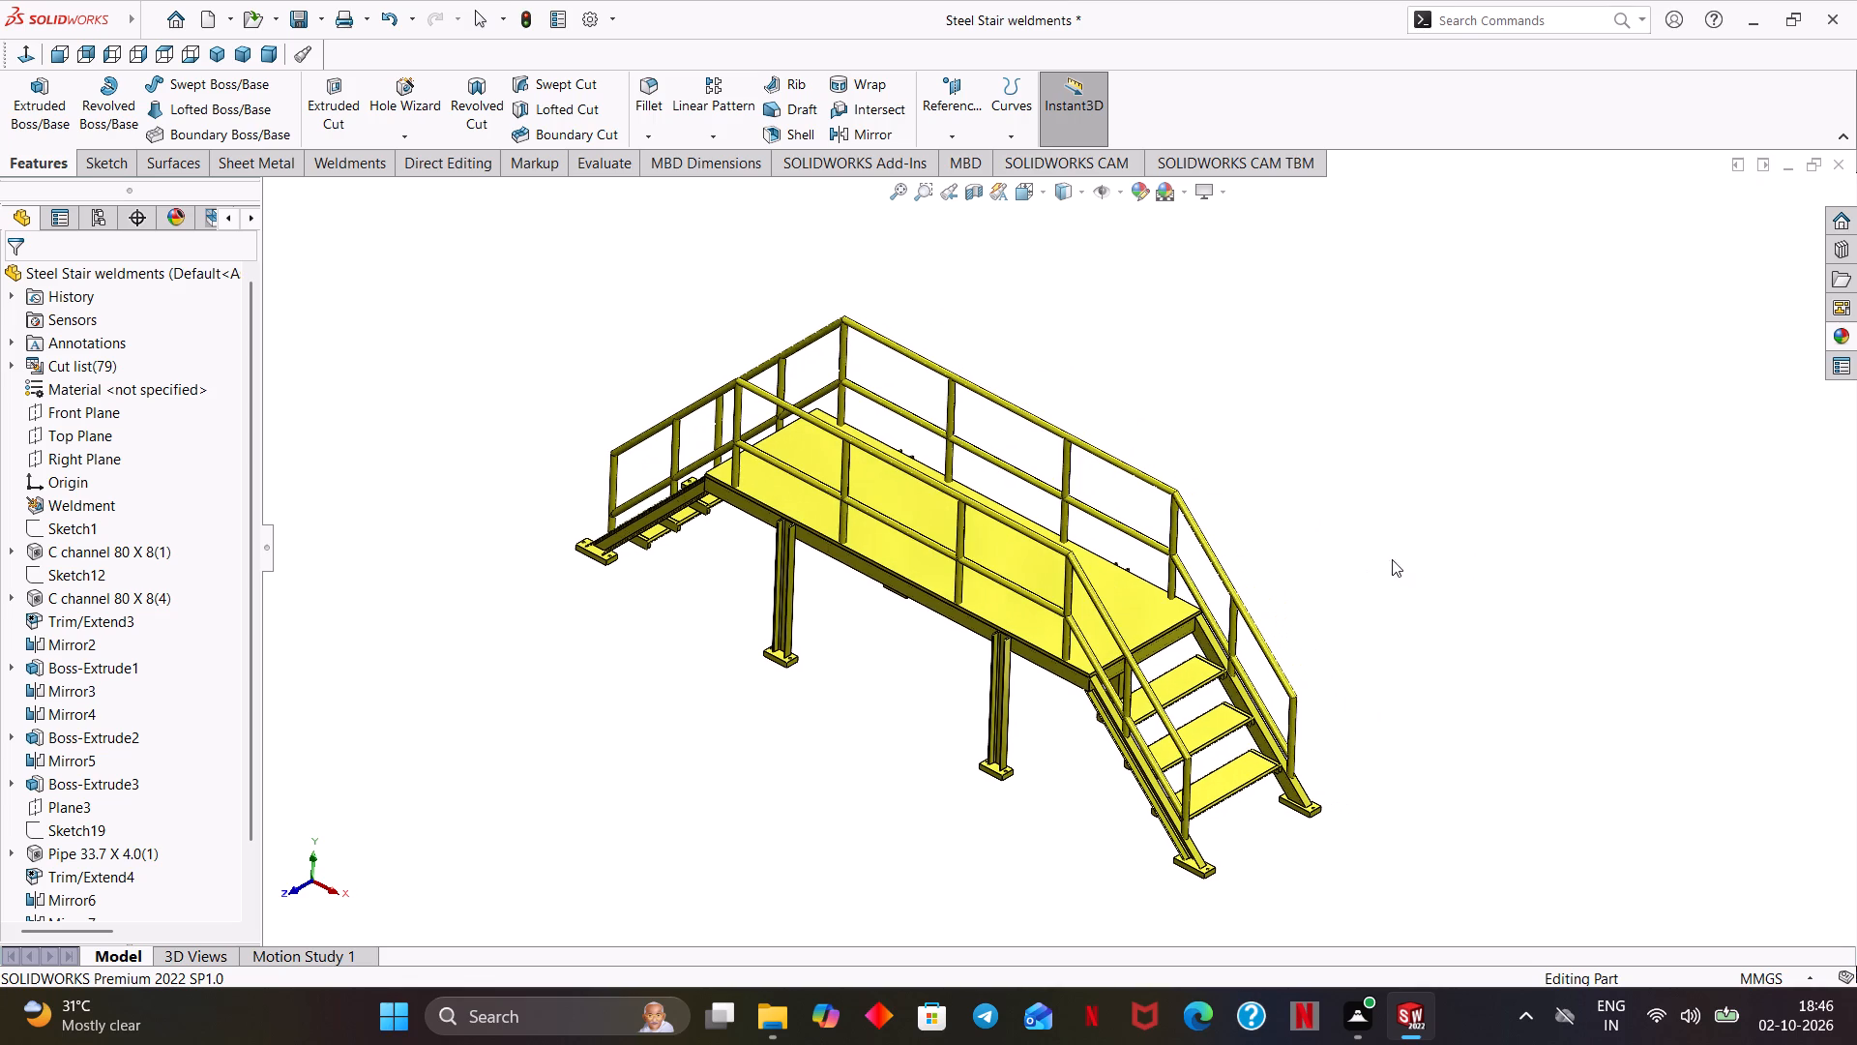
ctrl+middle_drag(1466, 605, 1556, 566)
middle_drag(1517, 635, 1742, 625)
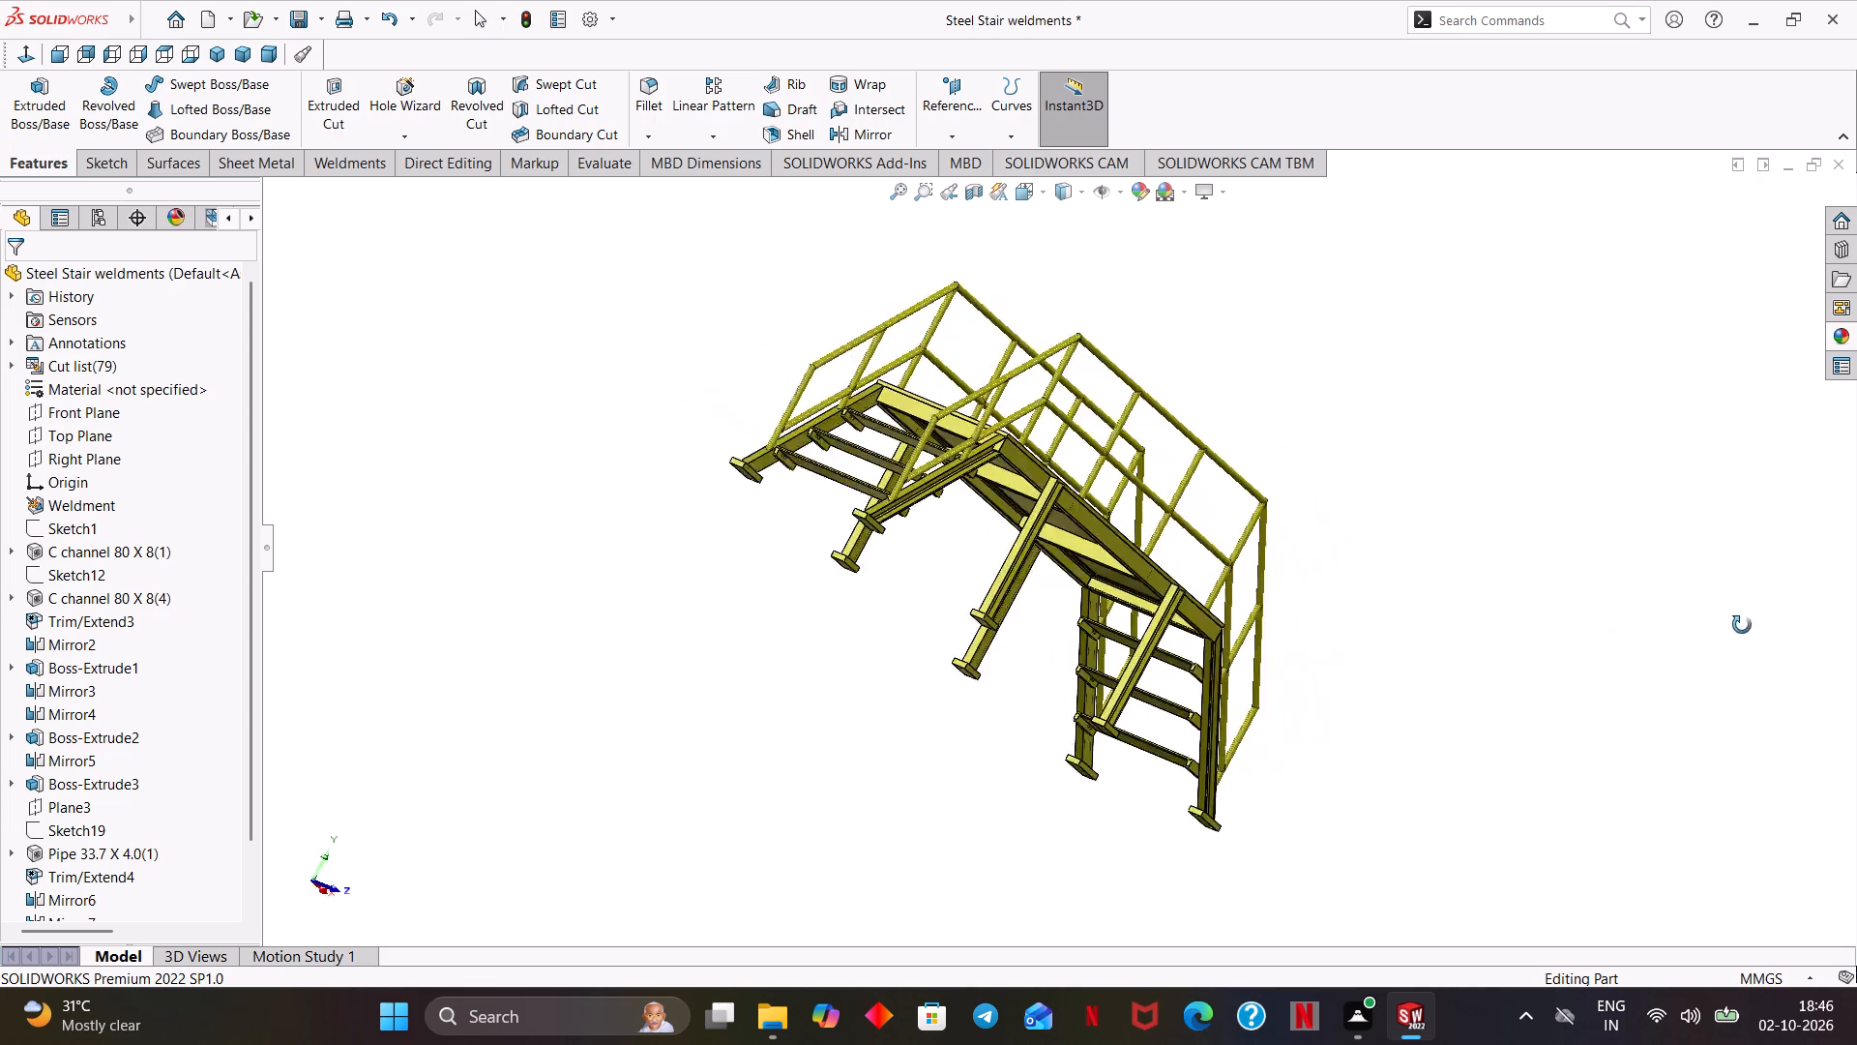
middle_drag(1742, 625, 1624, 720)
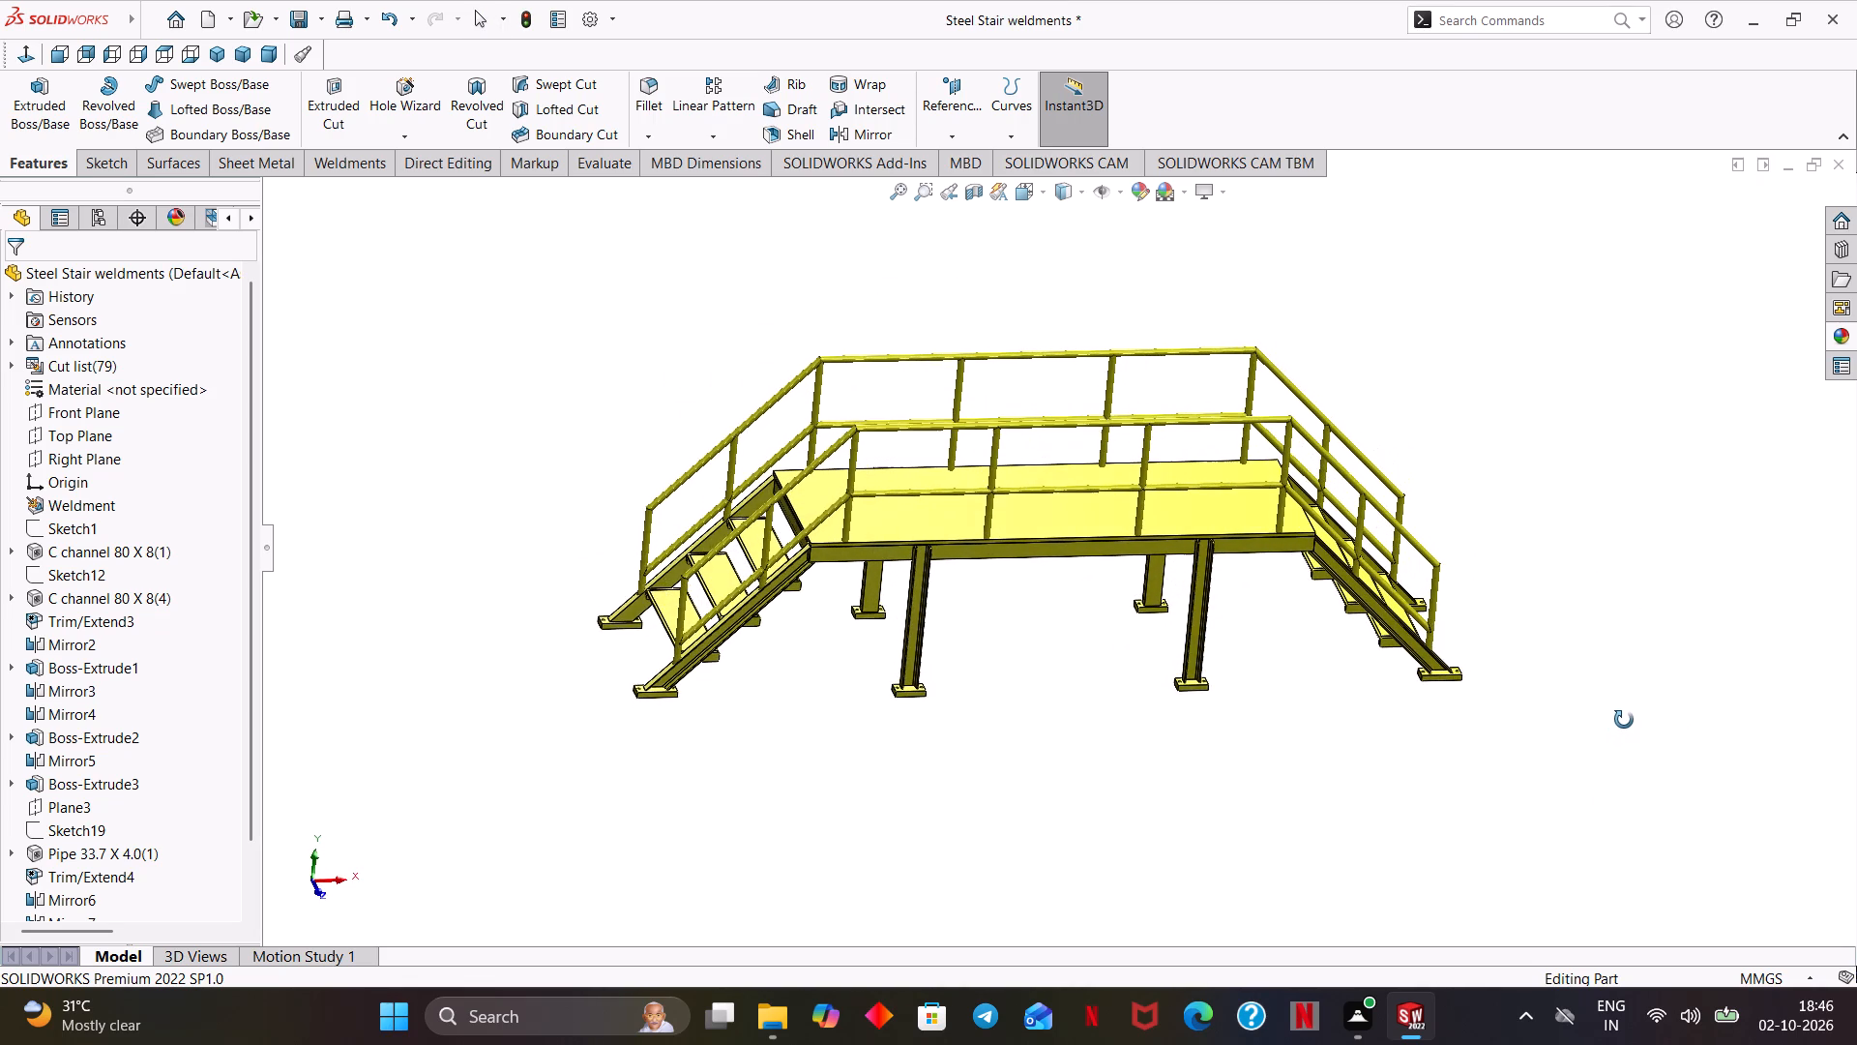
middle_drag(1624, 720, 1629, 711)
middle_drag(1463, 798, 1484, 768)
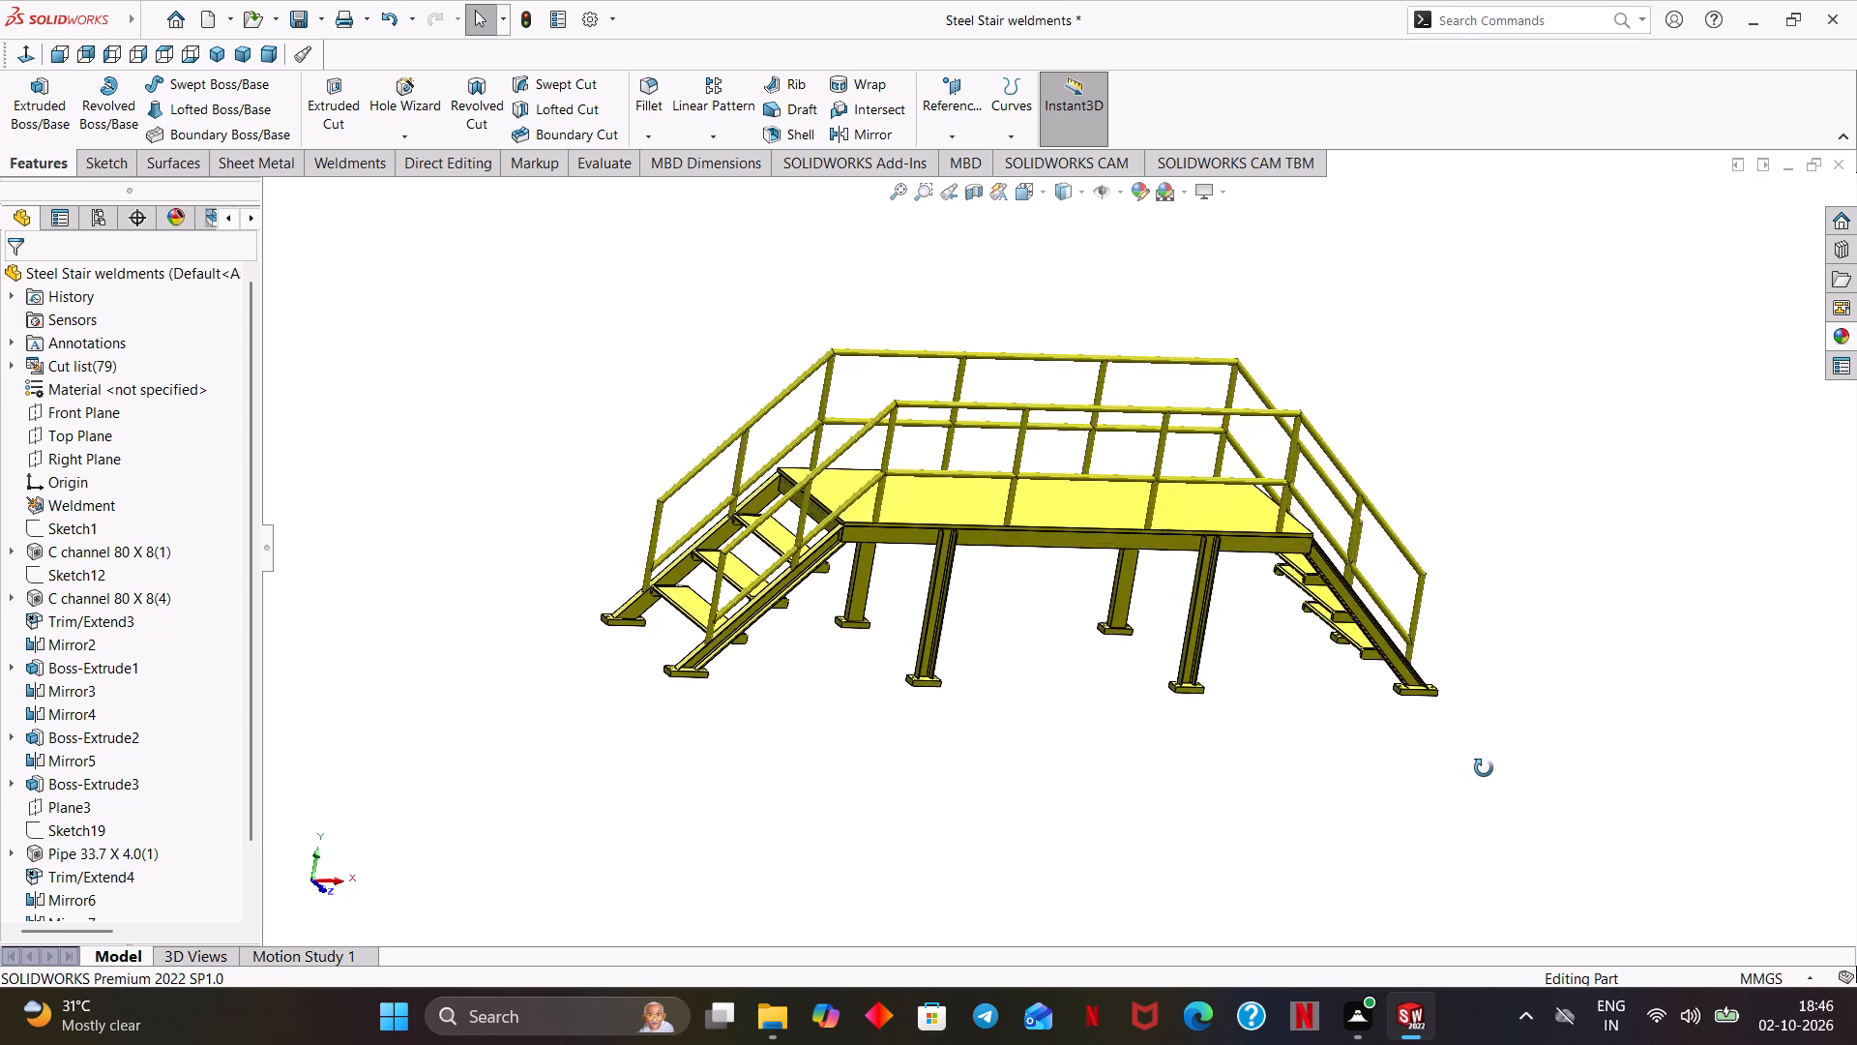
Orient the stair weldment so its long side and one flight show at an angle, and save the part.
middle_drag(1484, 768, 1485, 802)
scroll(1432, 801, down, 1)
ctrl+middle_drag(1430, 789, 1474, 890)
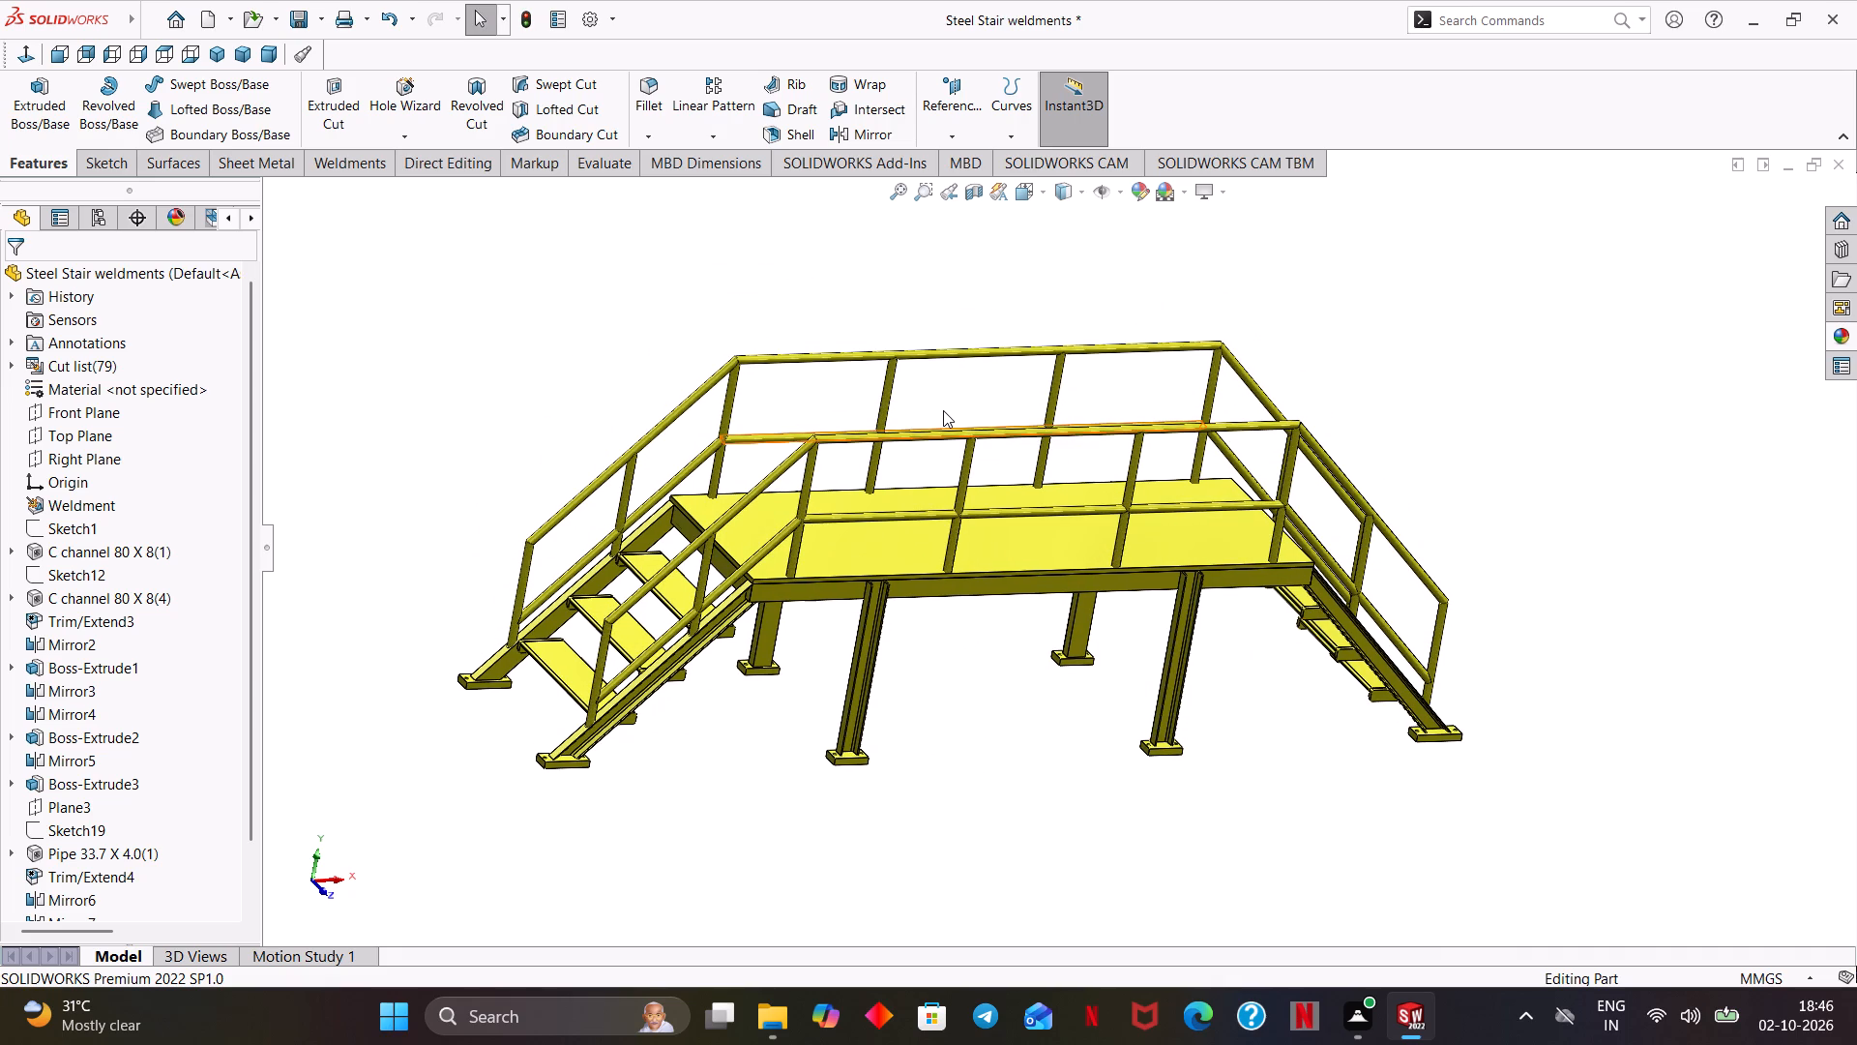
click(298, 11)
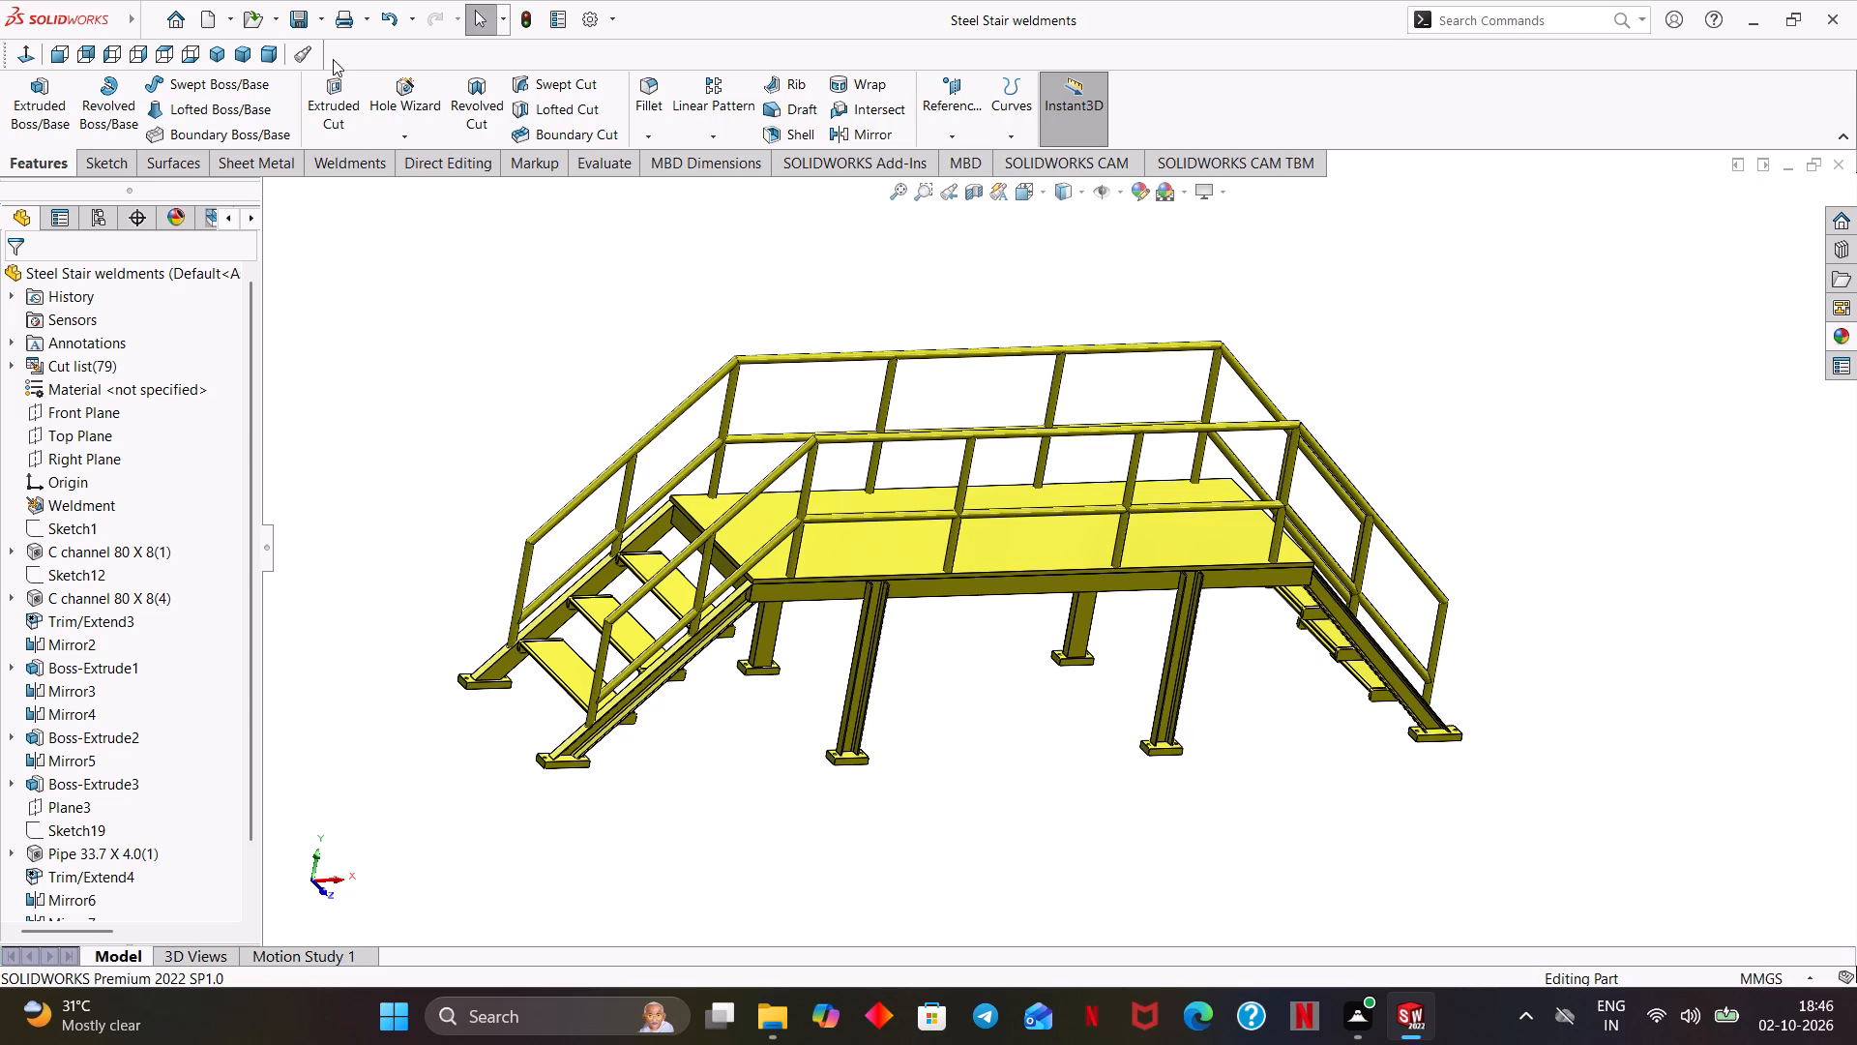
Save the part under the new name "weldments Steel Stair" as a SOLIDWORKS Part in the Intern solidworks folder.
click(318, 22)
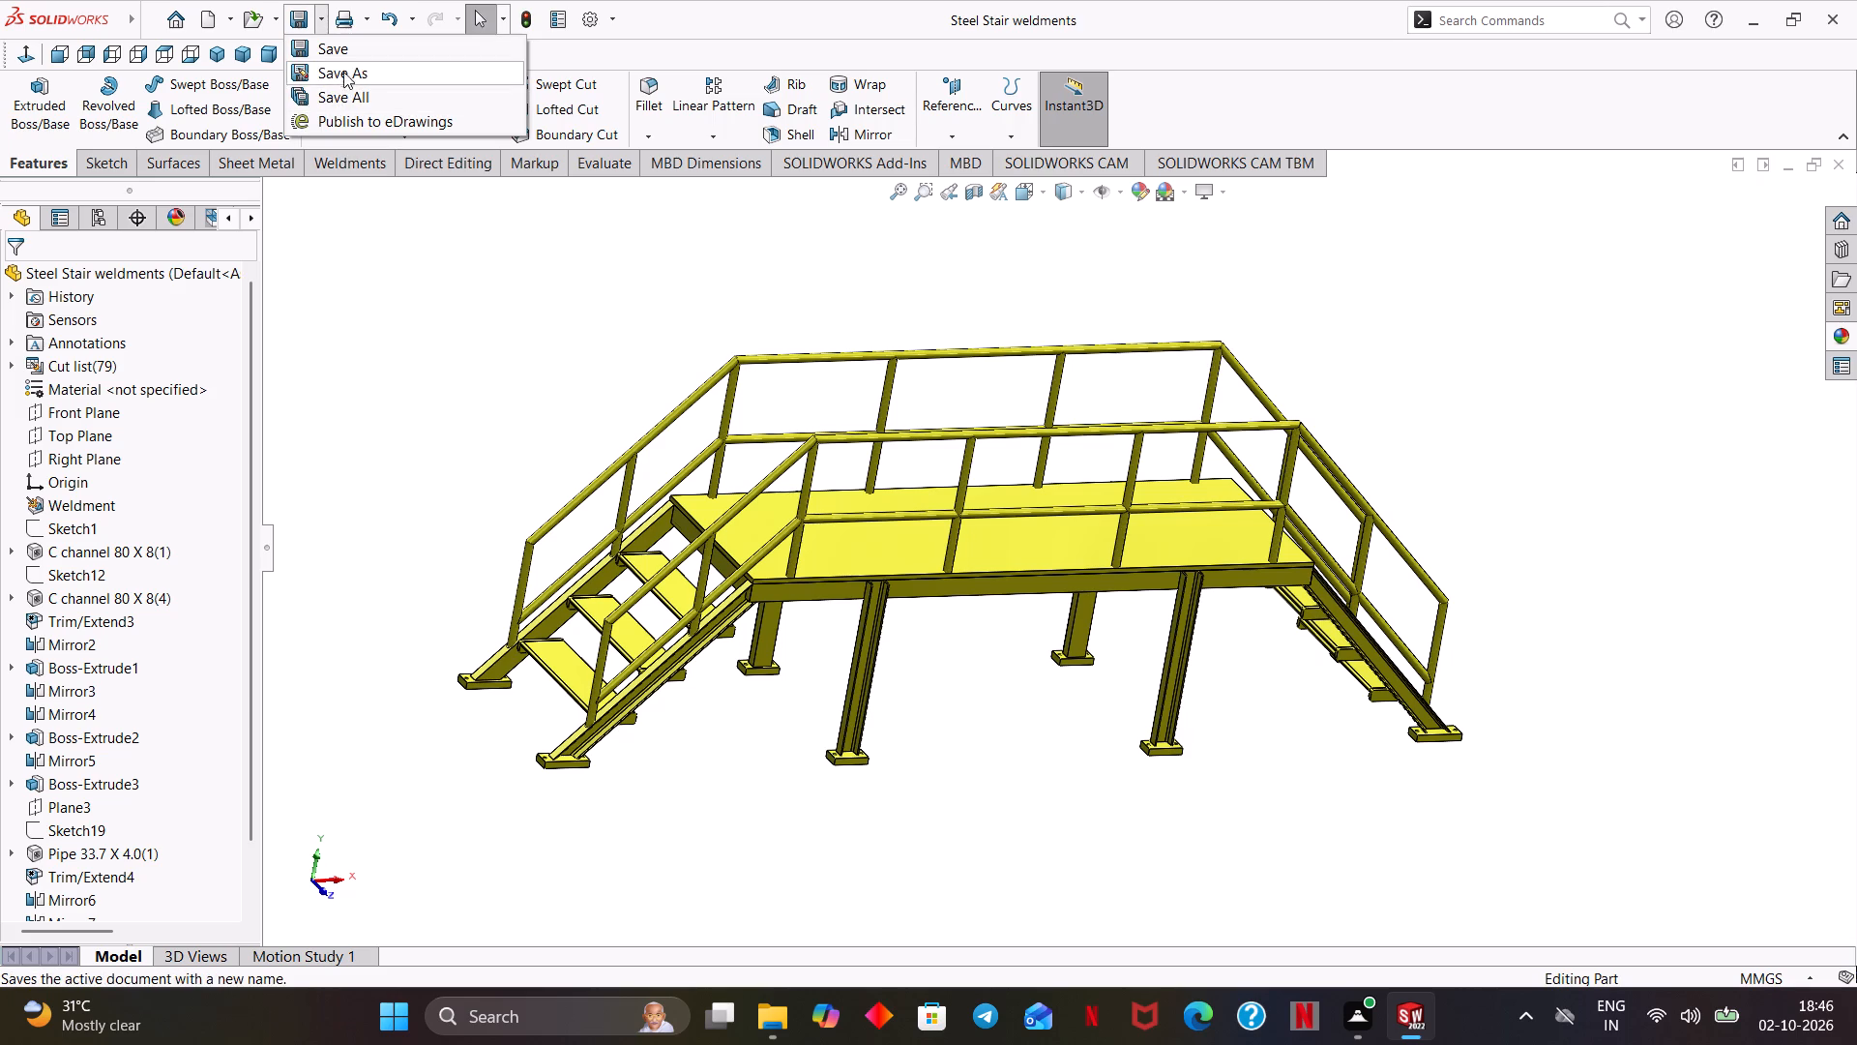
click(343, 69)
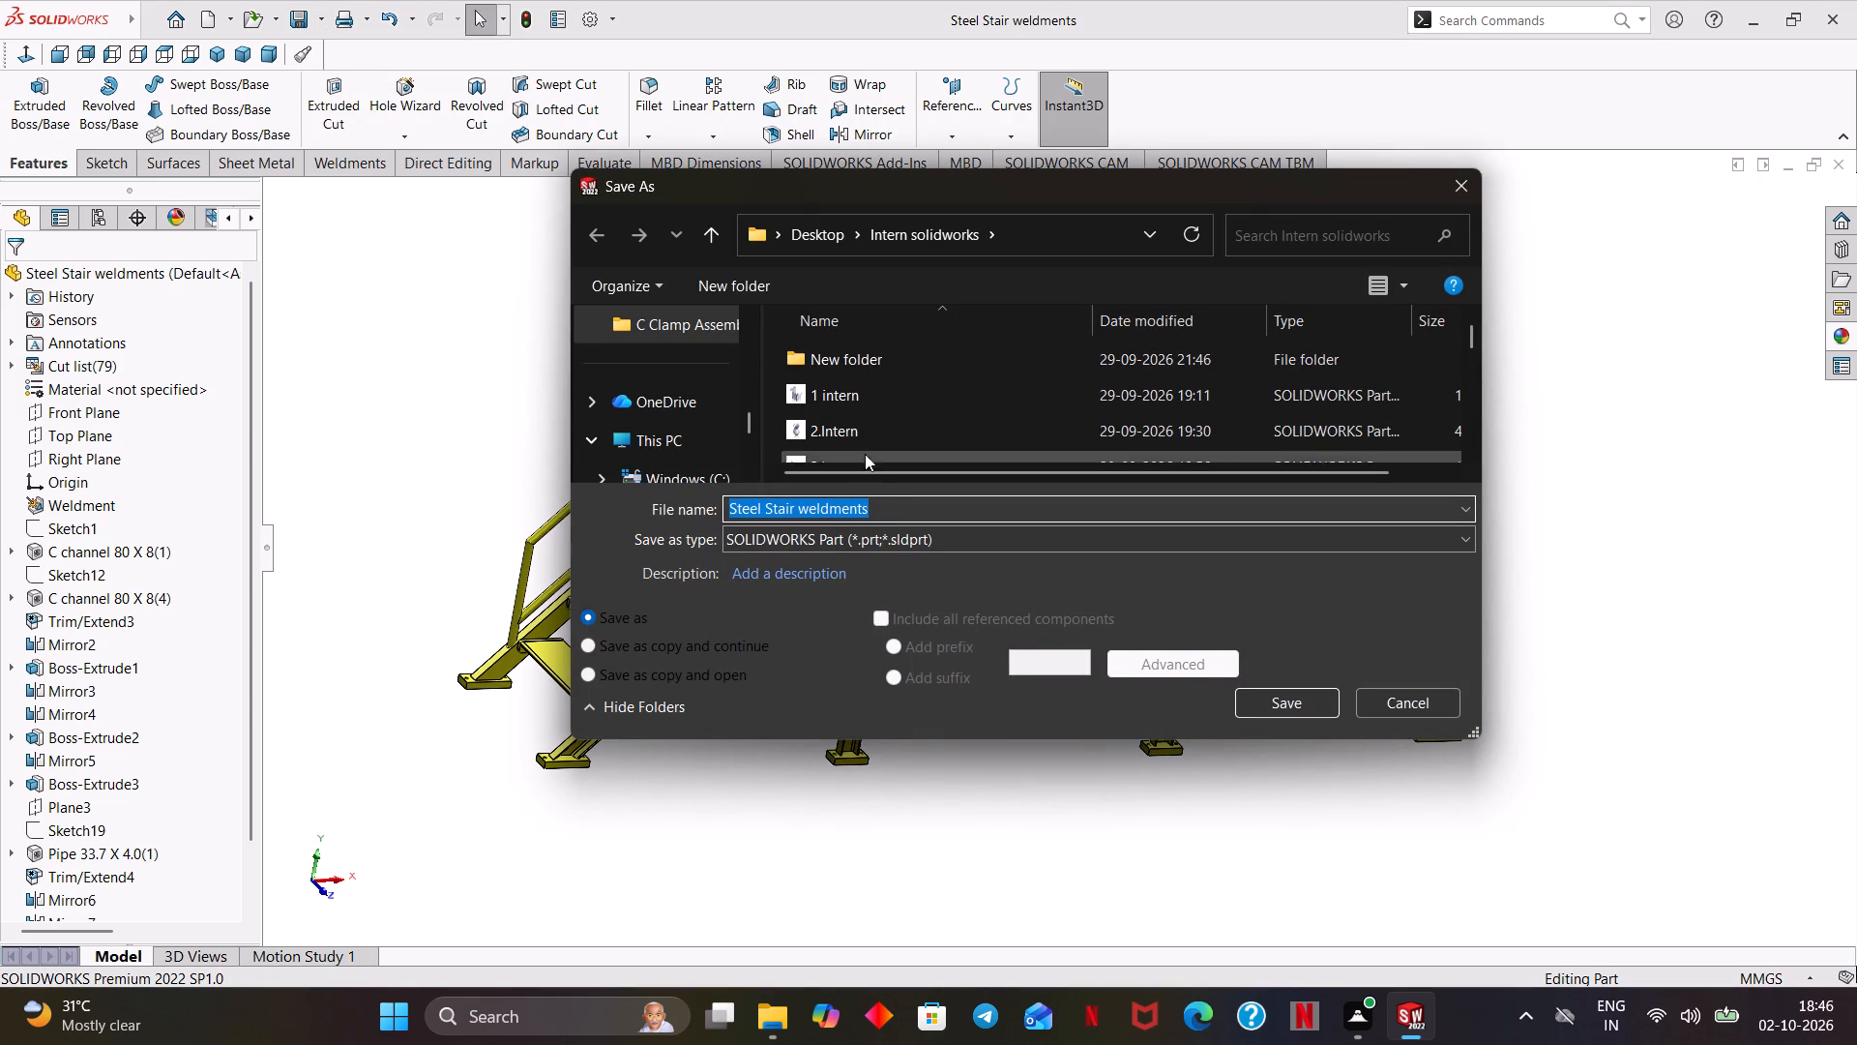
click(881, 511)
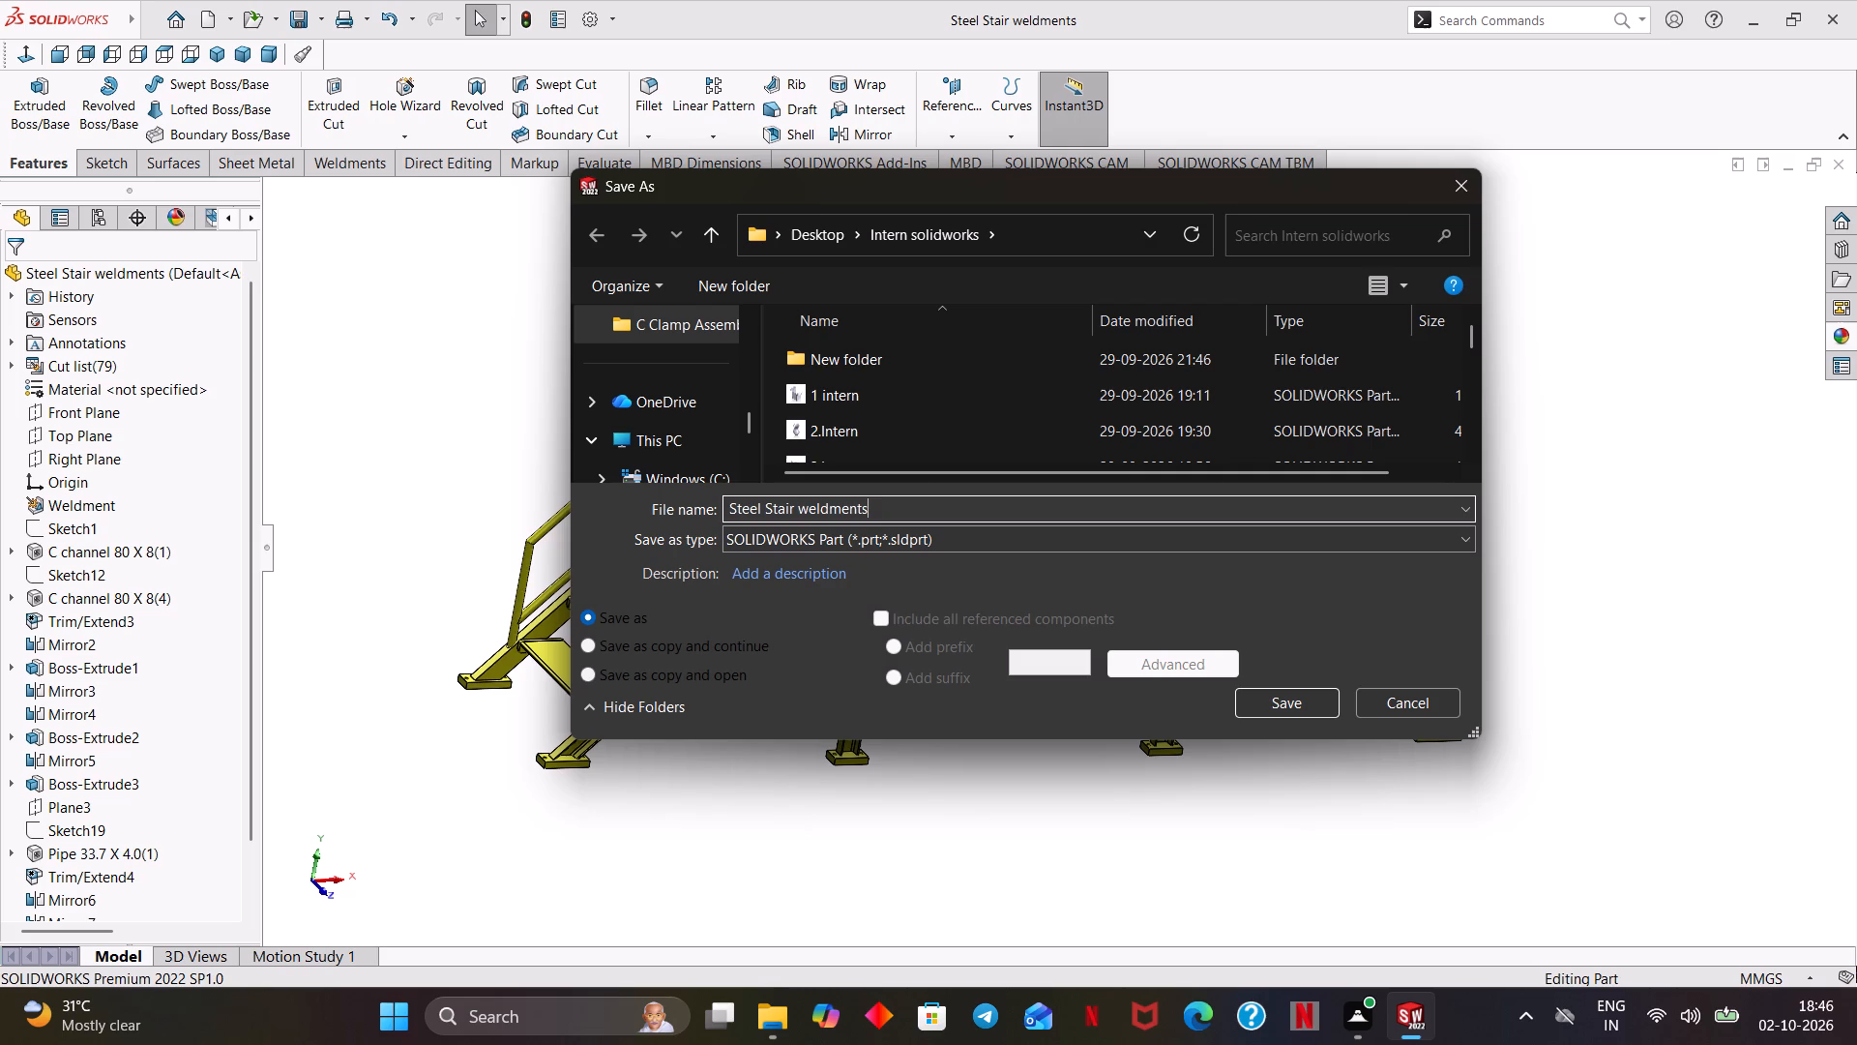
key(space)
key(BackSpace)
key(BackSpace)
key(BackSpace)
key(BackSpace)
key(BackSpace)
key(BackSpace)
key(BackSpace)
key(BackSpace)
key(BackSpace)
key(BackSpace)
key(BackSpace)
key(BackSpace)
key(BackSpace)
key(BackSpace)
key(BackSpace)
key(BackSpace)
key(BackSpace)
key(BackSpace)
key(BackSpace)
key(BackSpace)
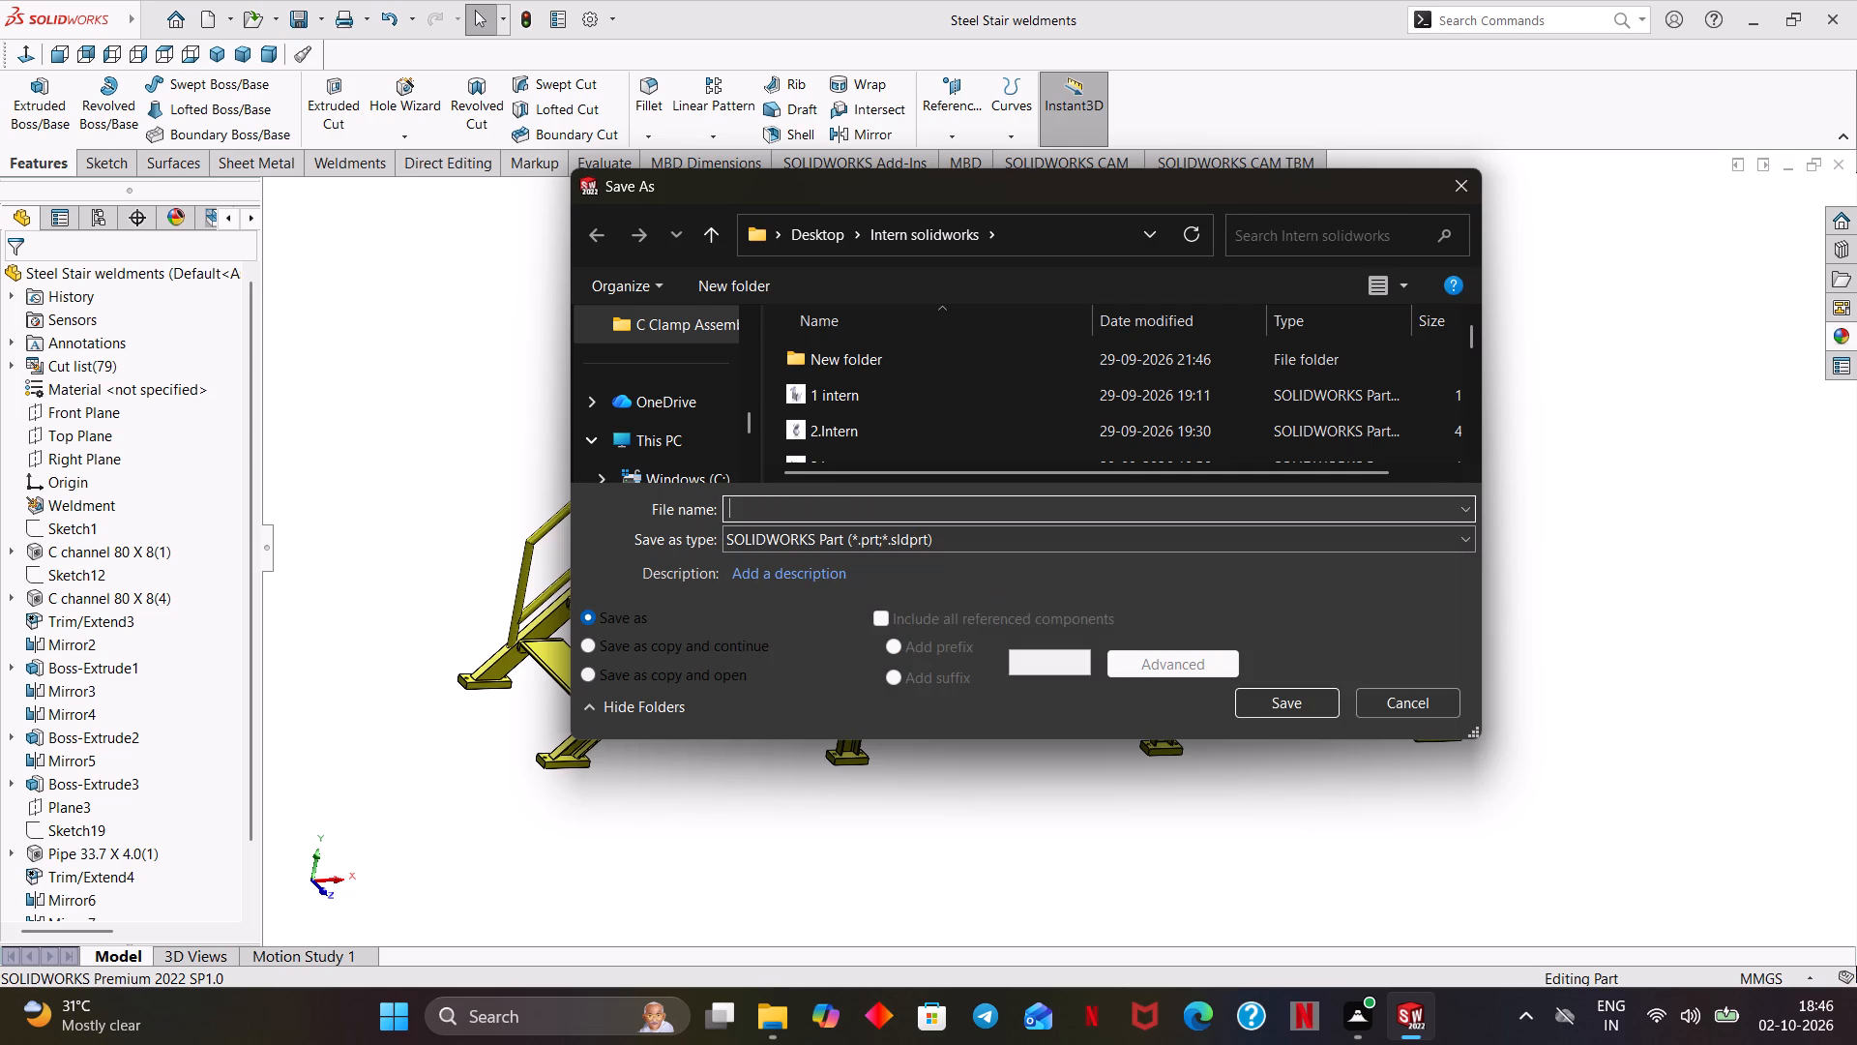
text(wel)
text(dments)
key(space)
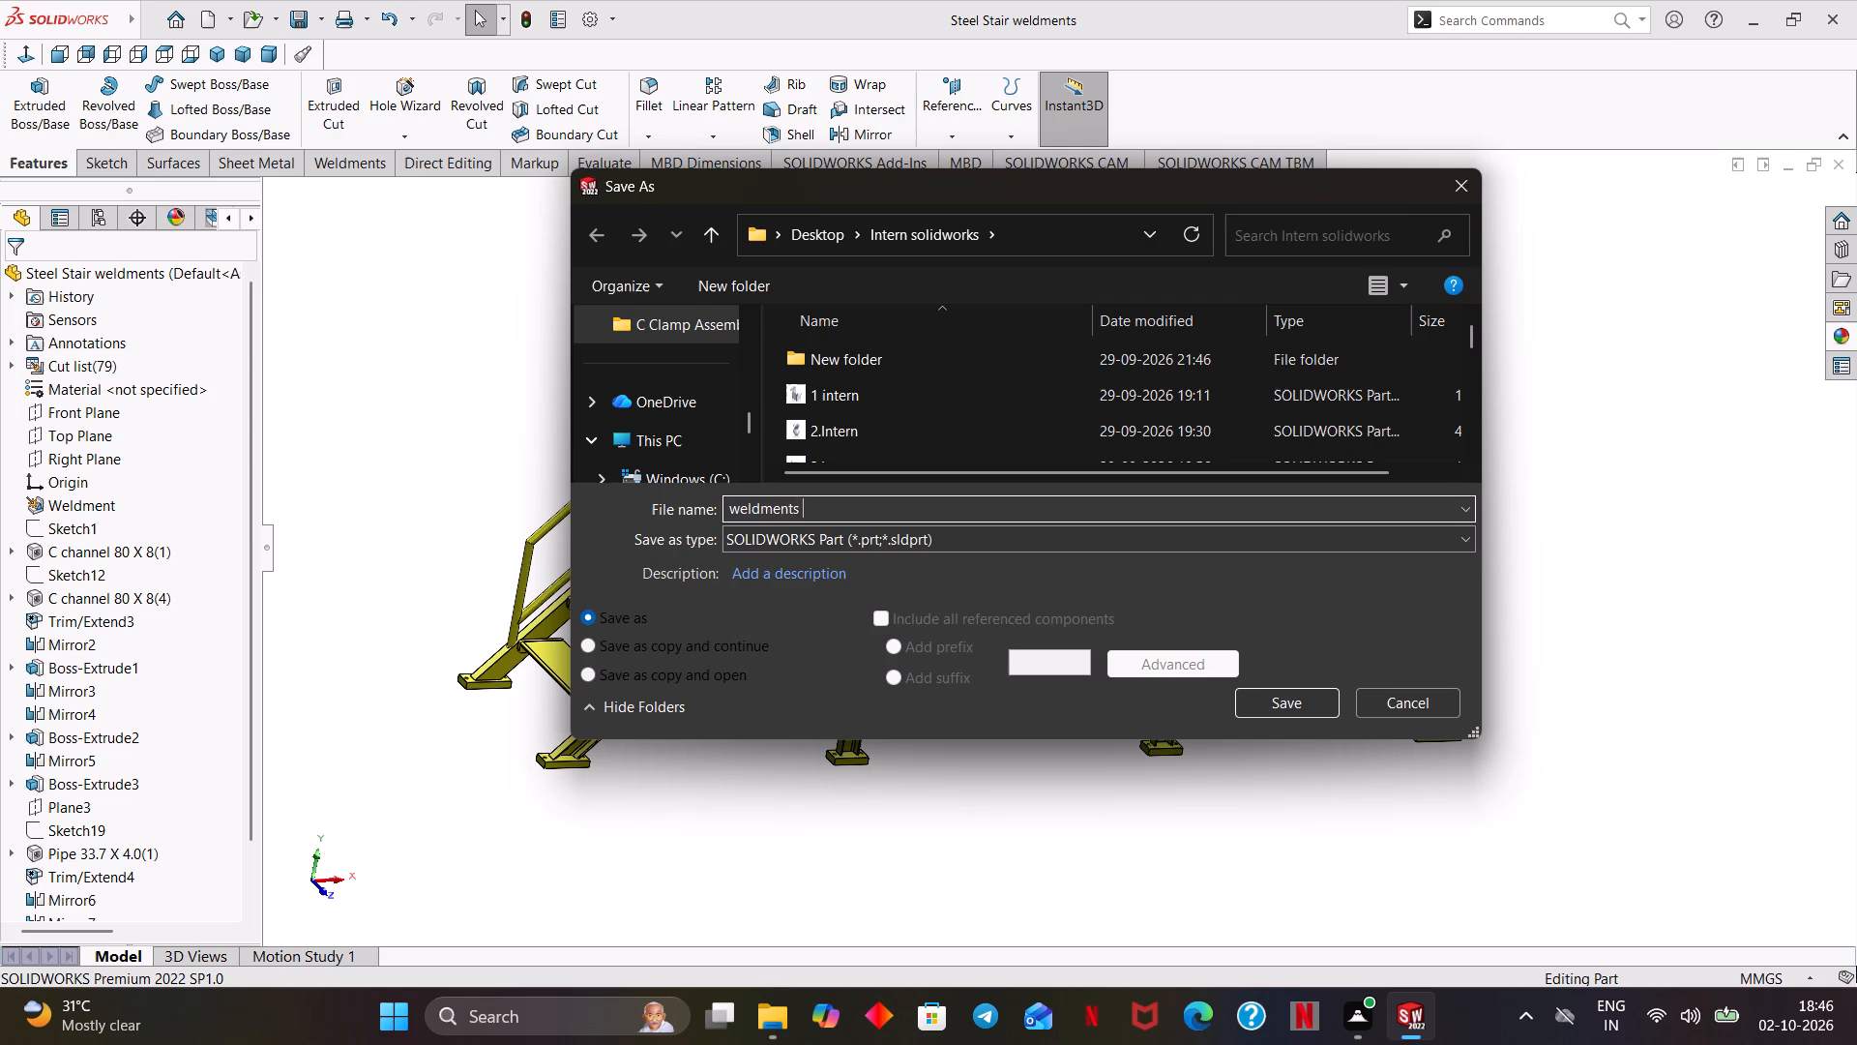
text(teel)
key(space)
text(tai)
key(r)
key(space)
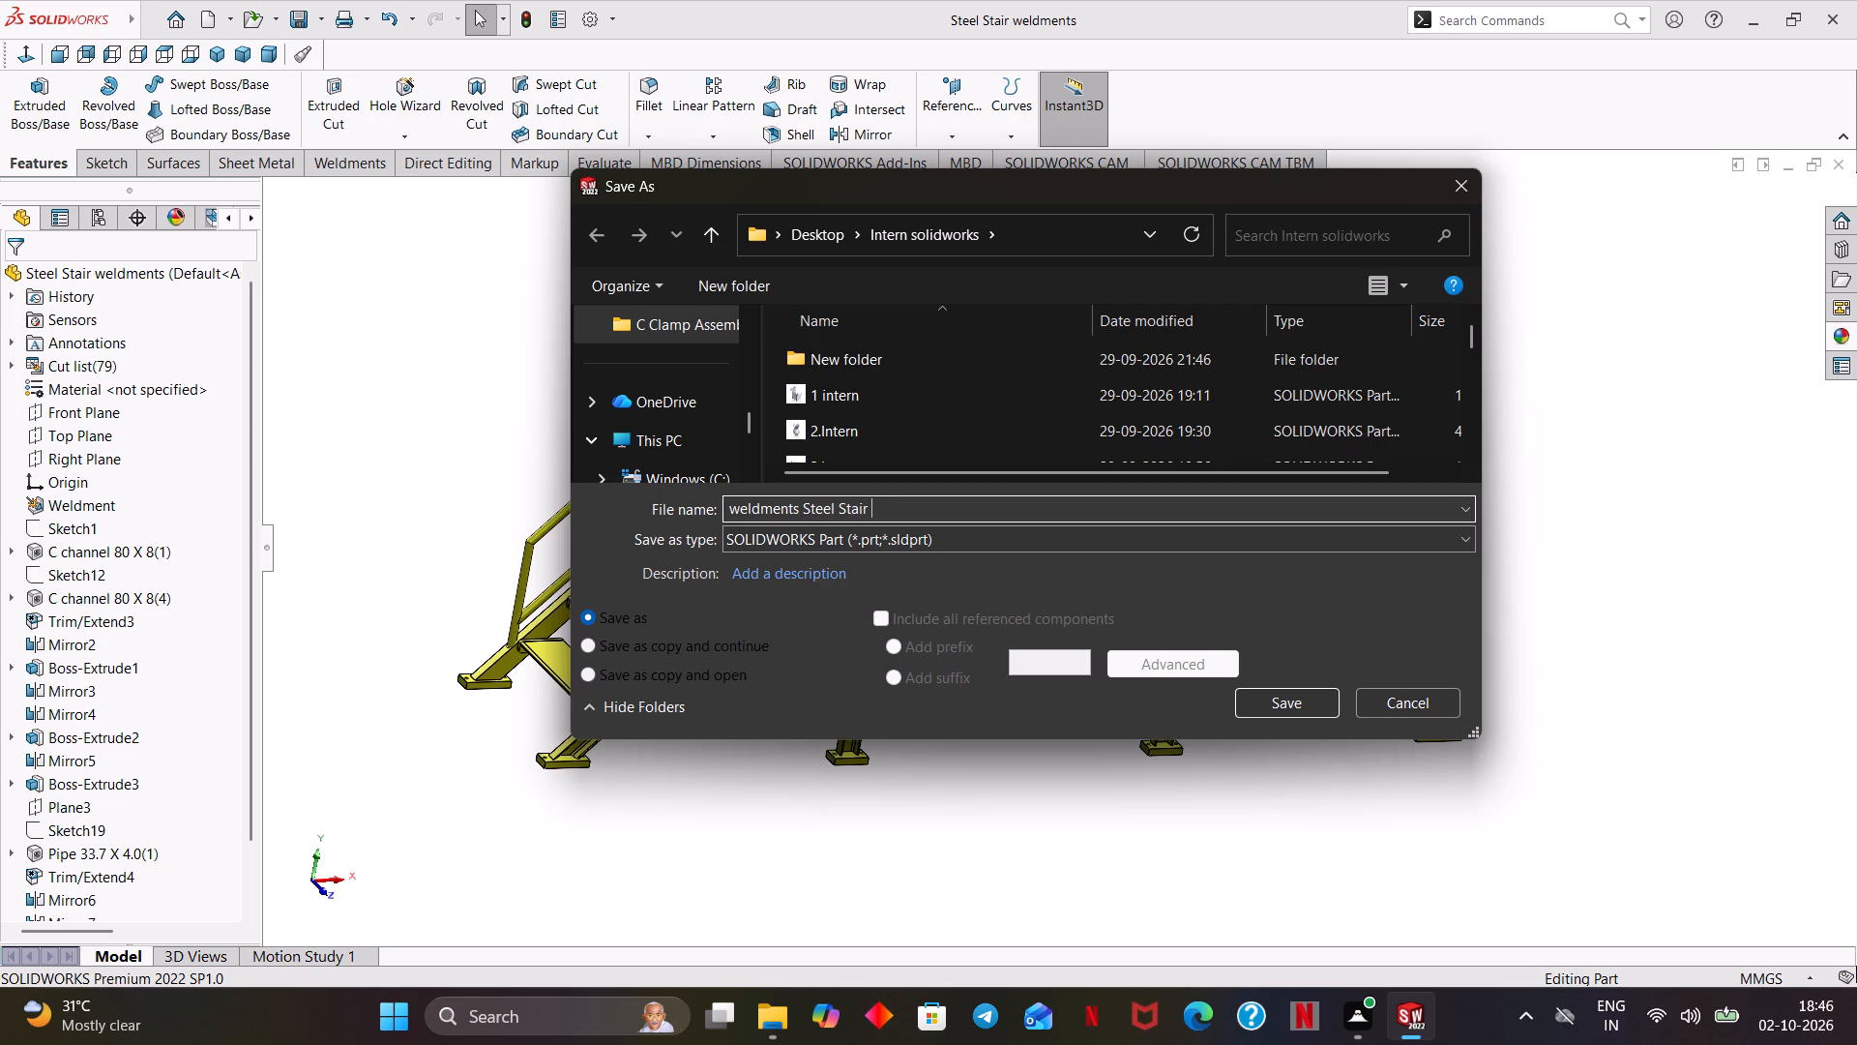
click(1295, 698)
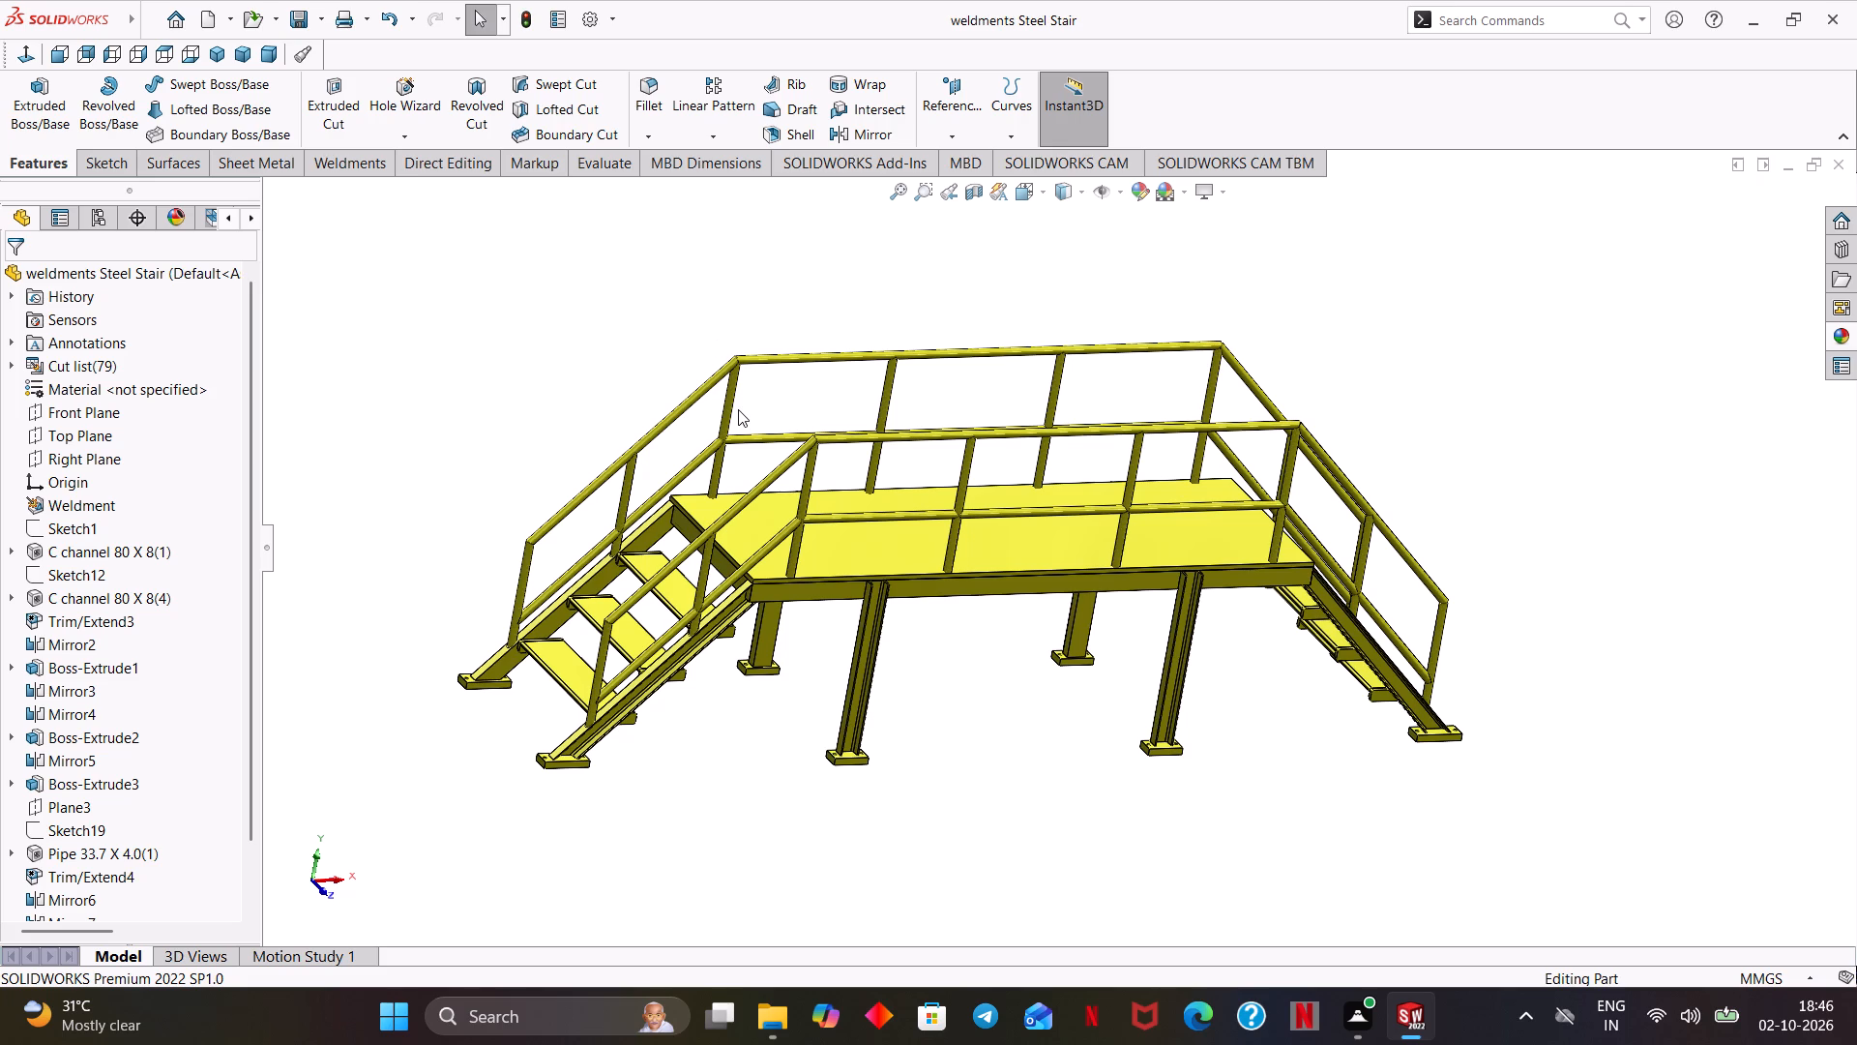
Preview the Microsoft Print to PDF output of the current screen image and check how the stair fits the page.
key(ctrl+p)
click(1119, 343)
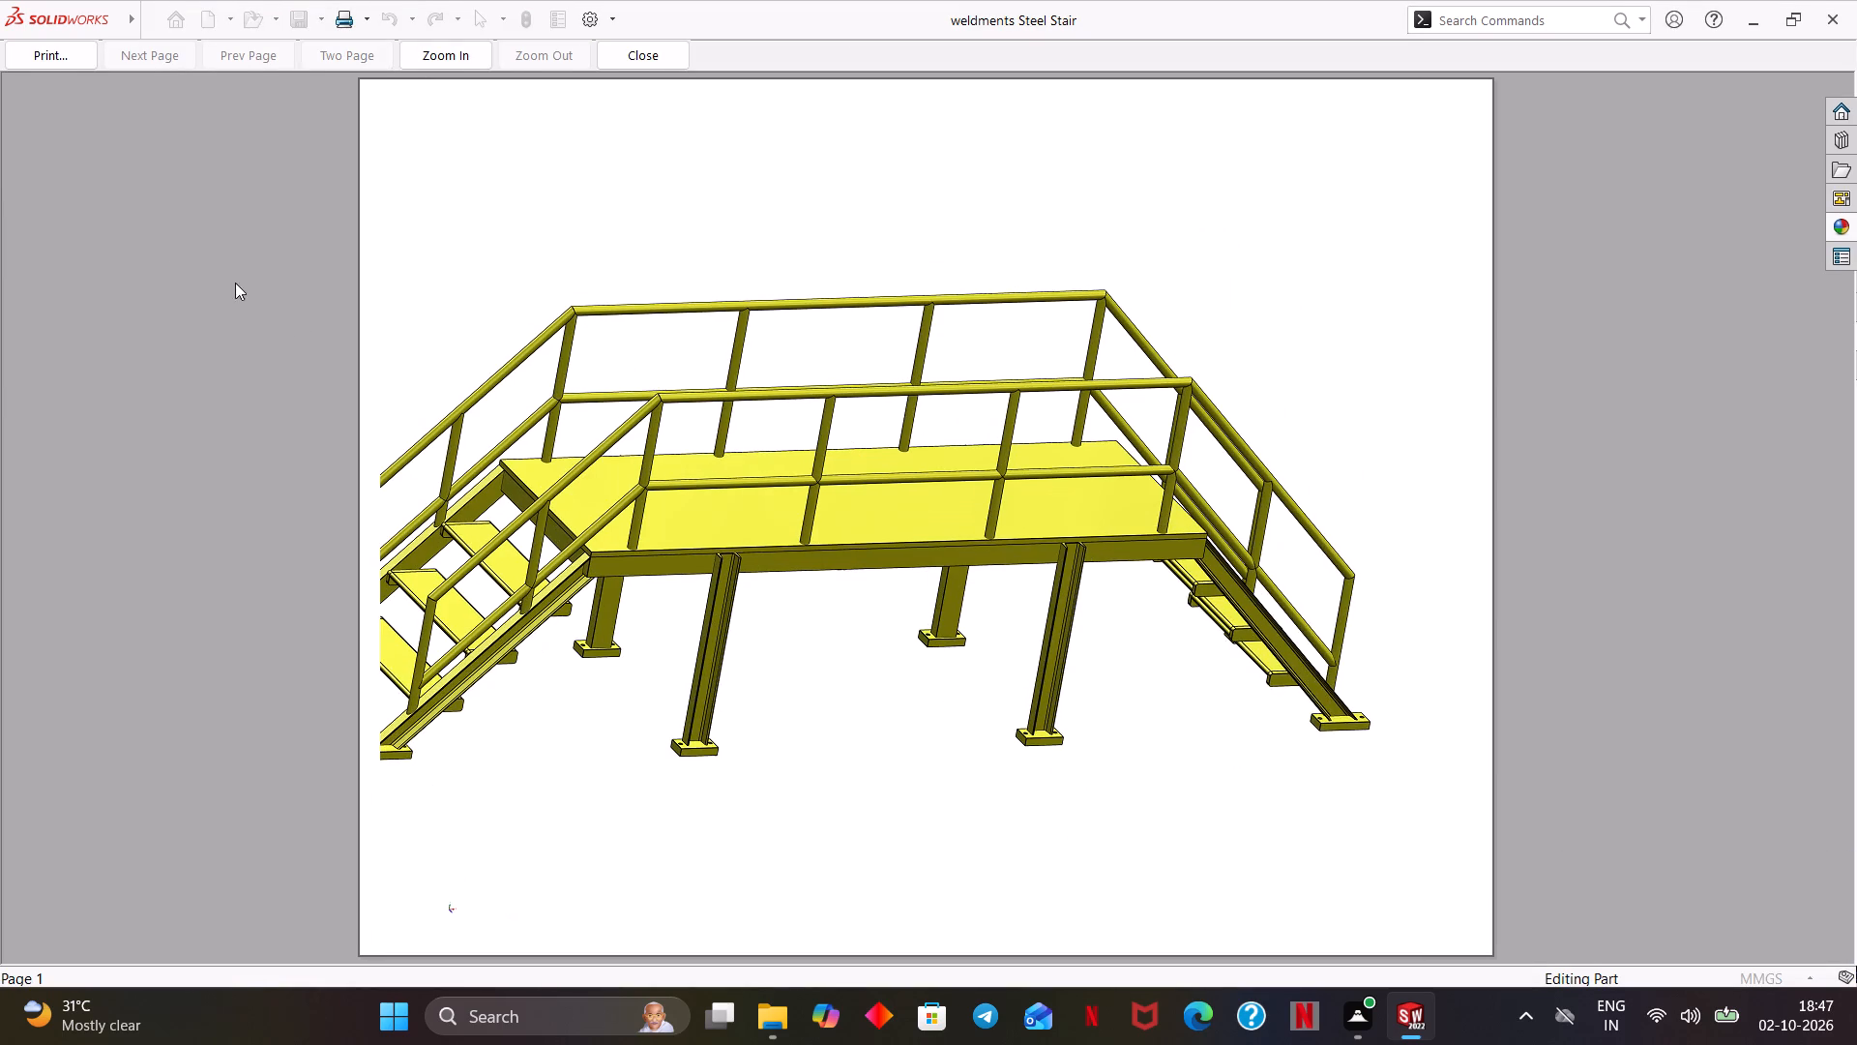
click(635, 59)
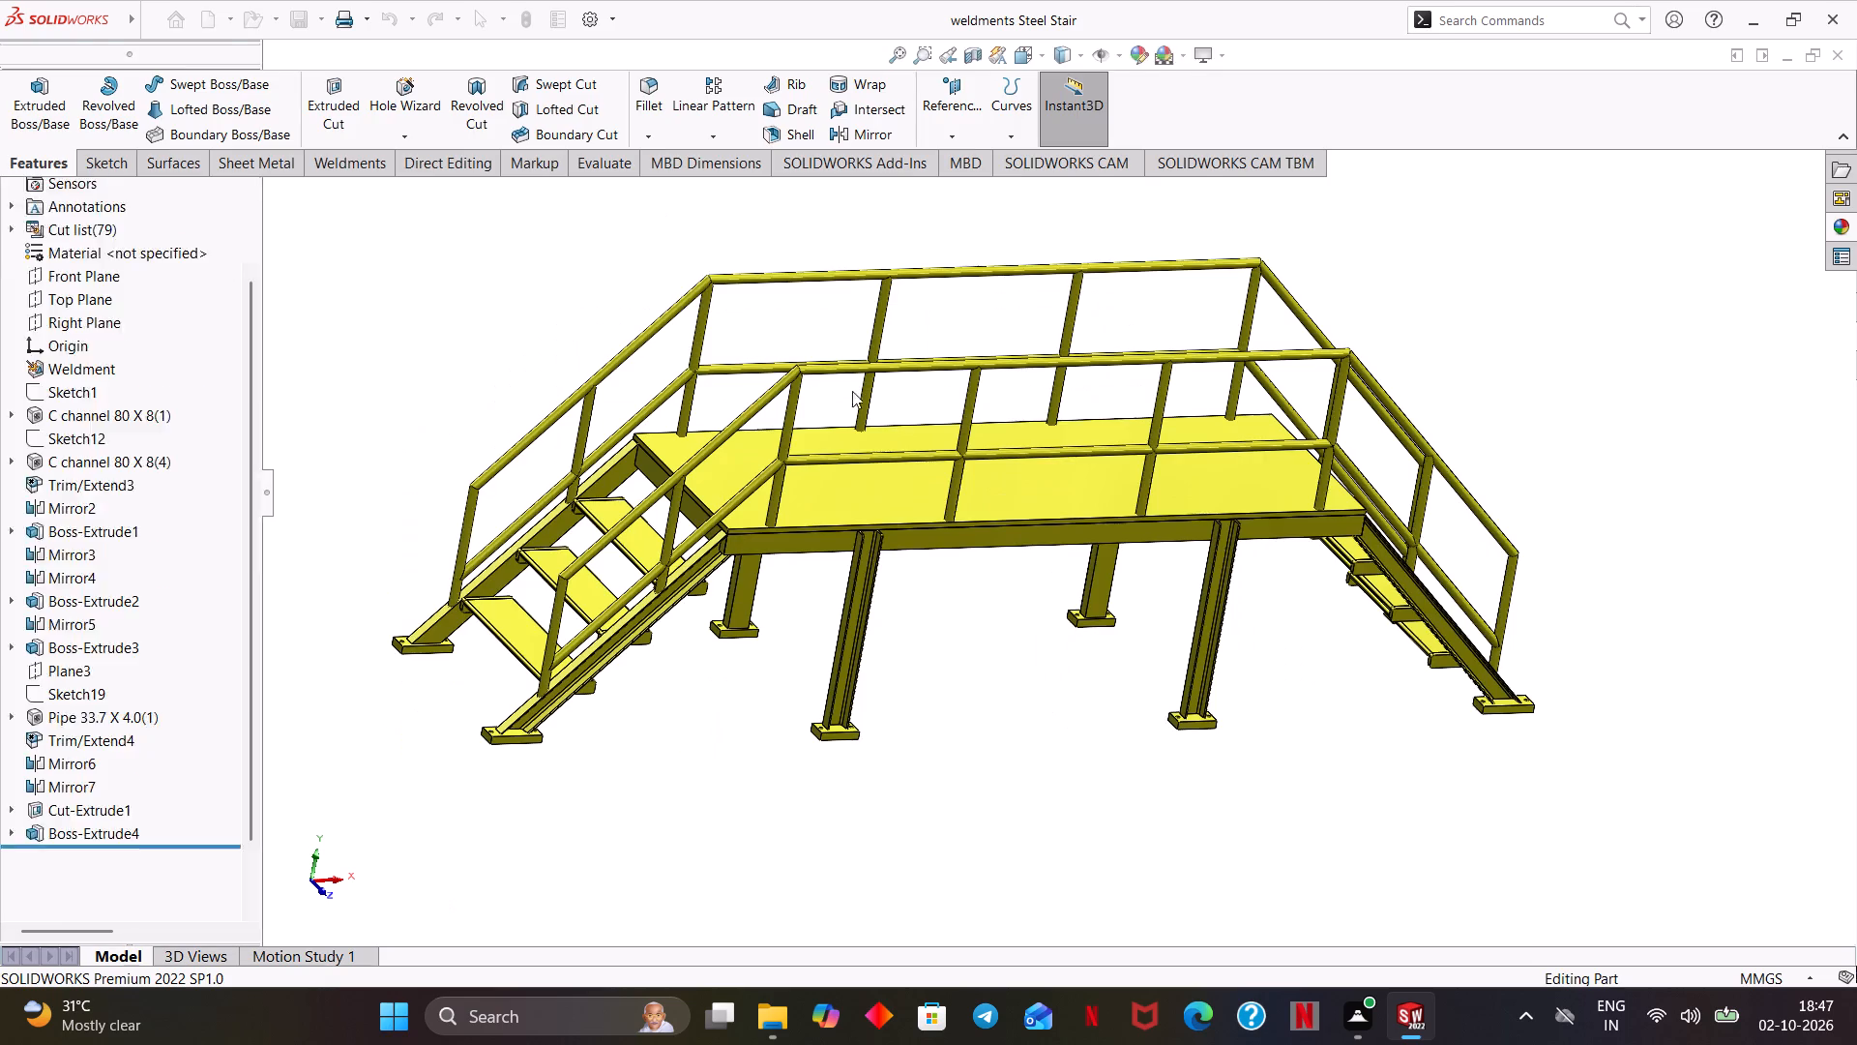
key(ctrl+p)
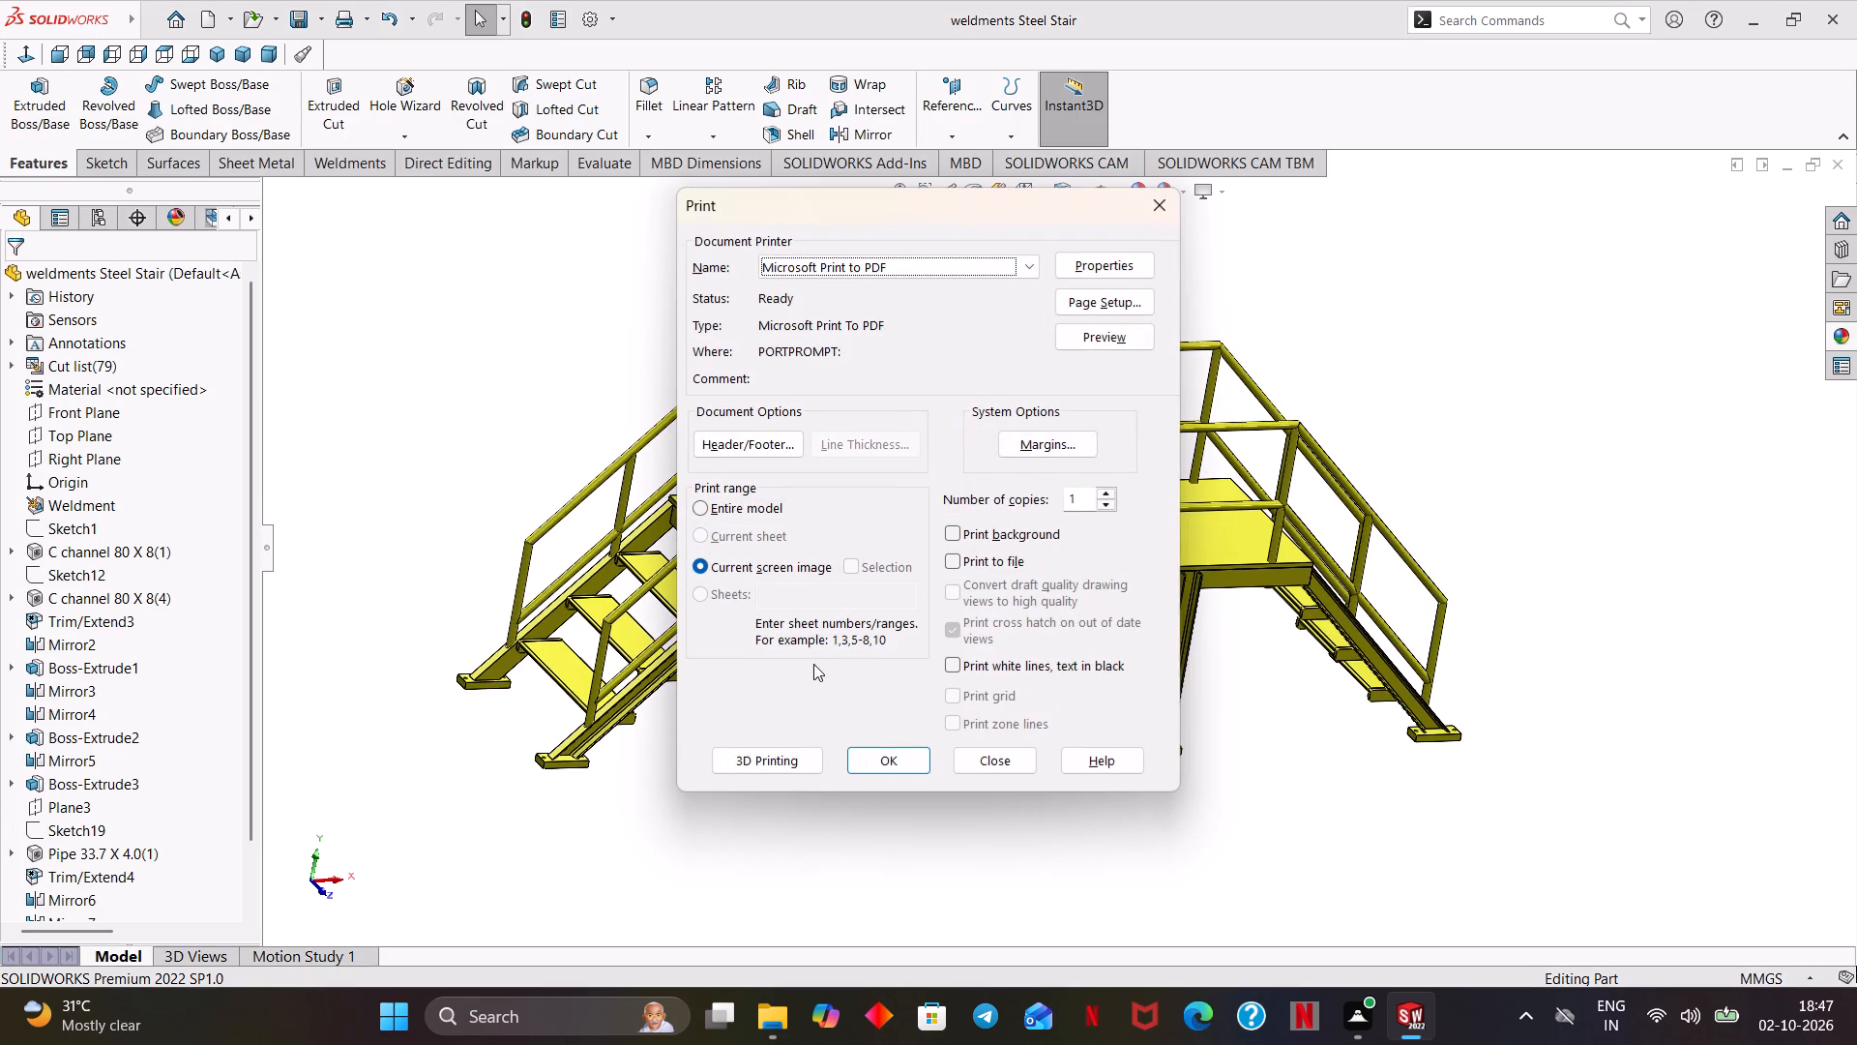
click(1103, 330)
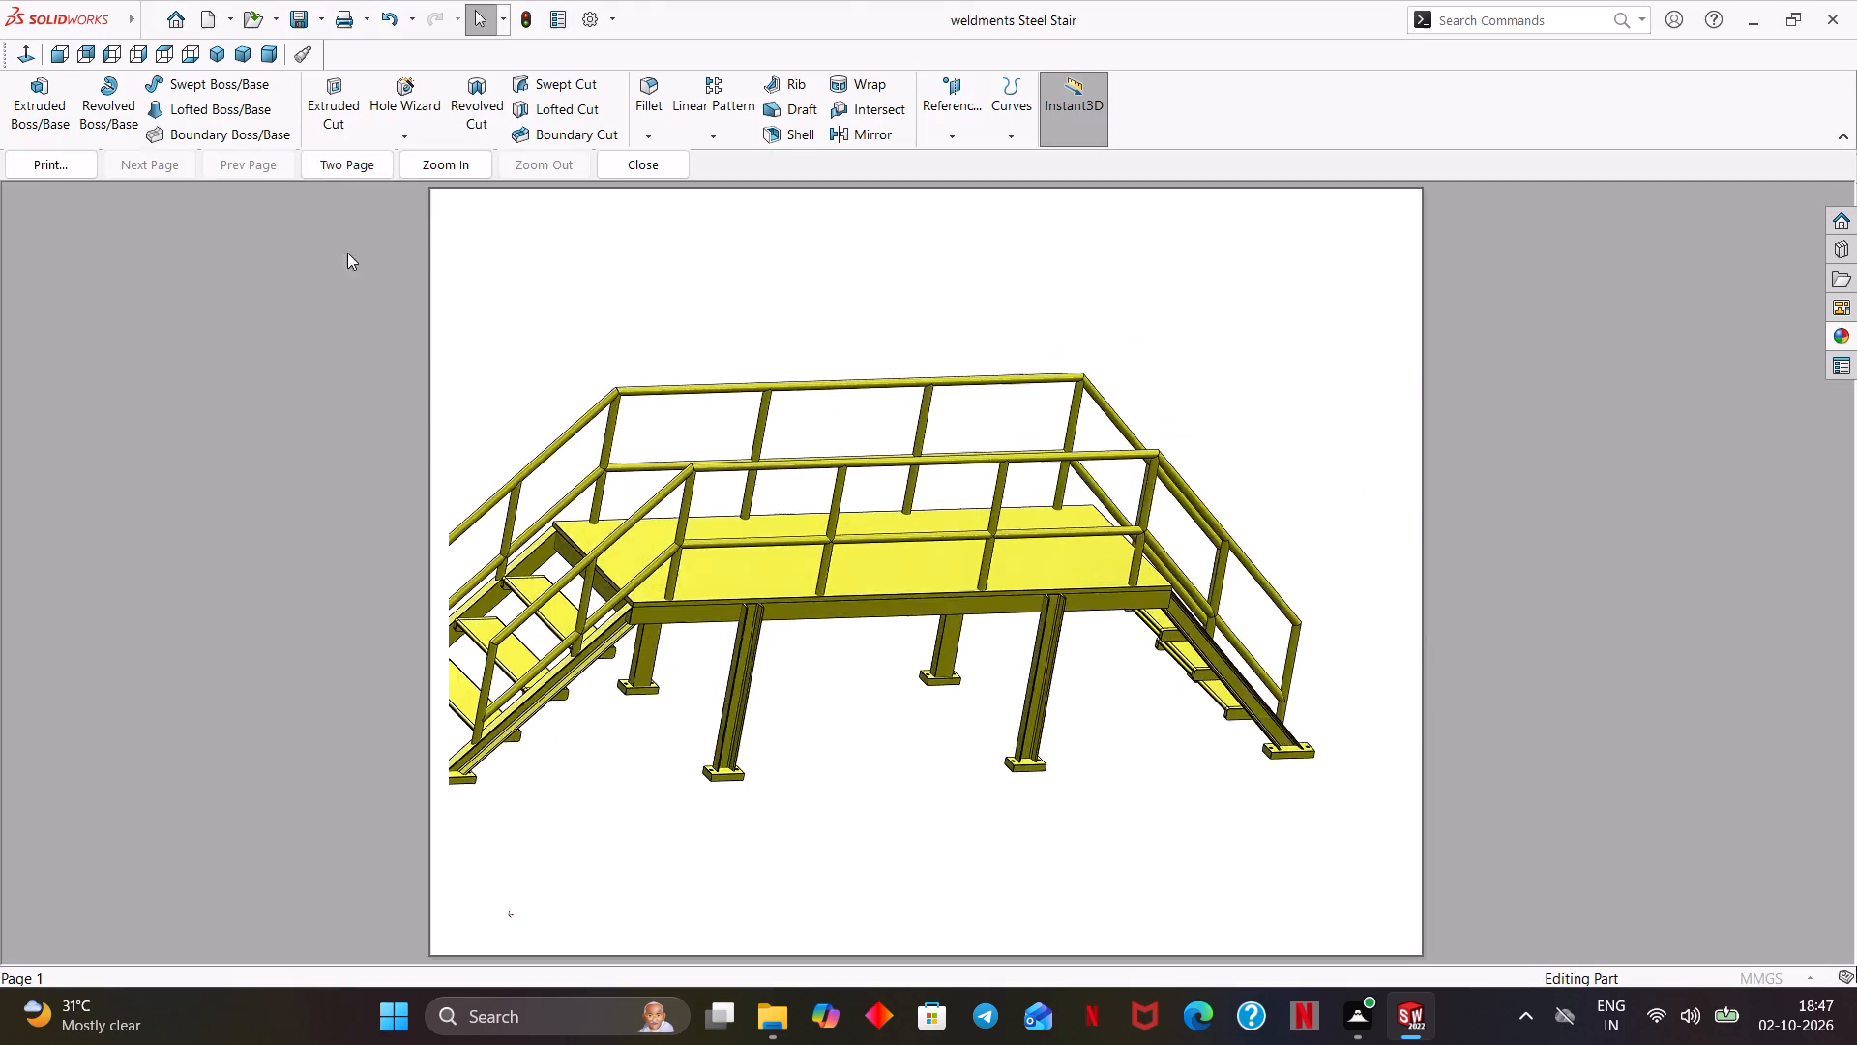
click(46, 56)
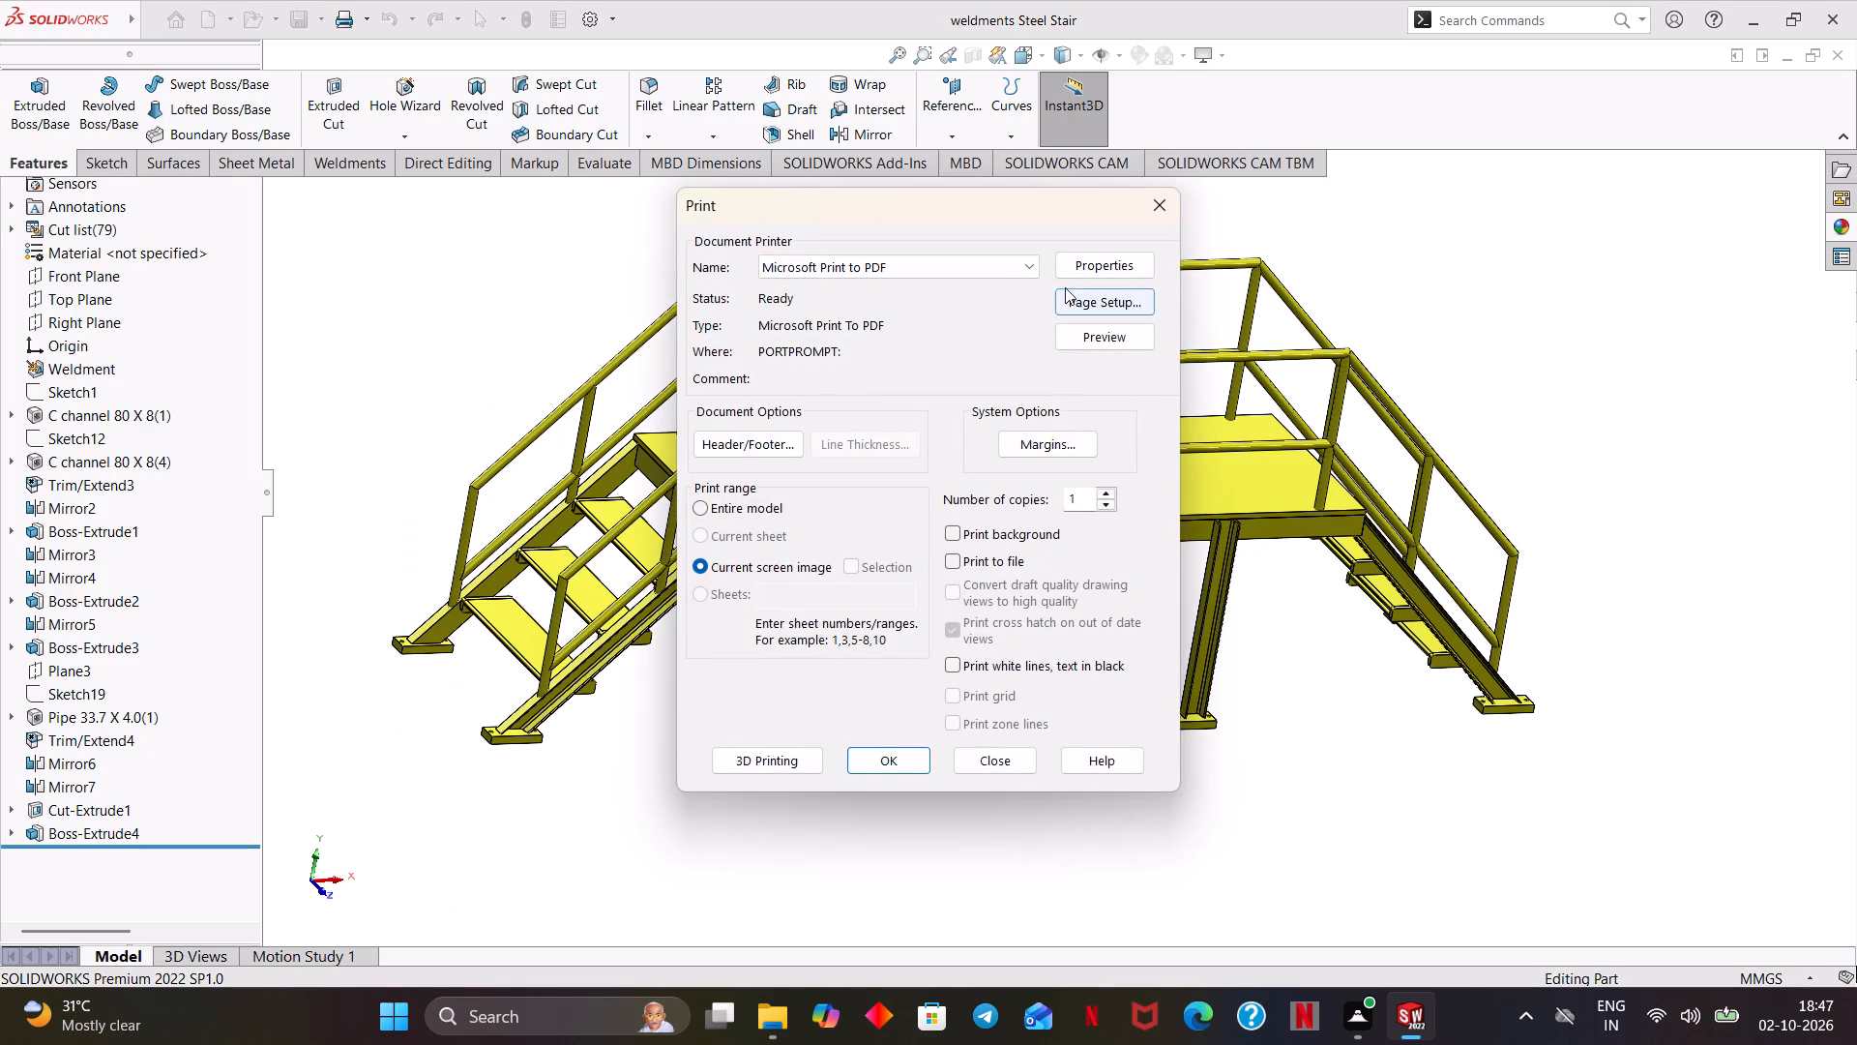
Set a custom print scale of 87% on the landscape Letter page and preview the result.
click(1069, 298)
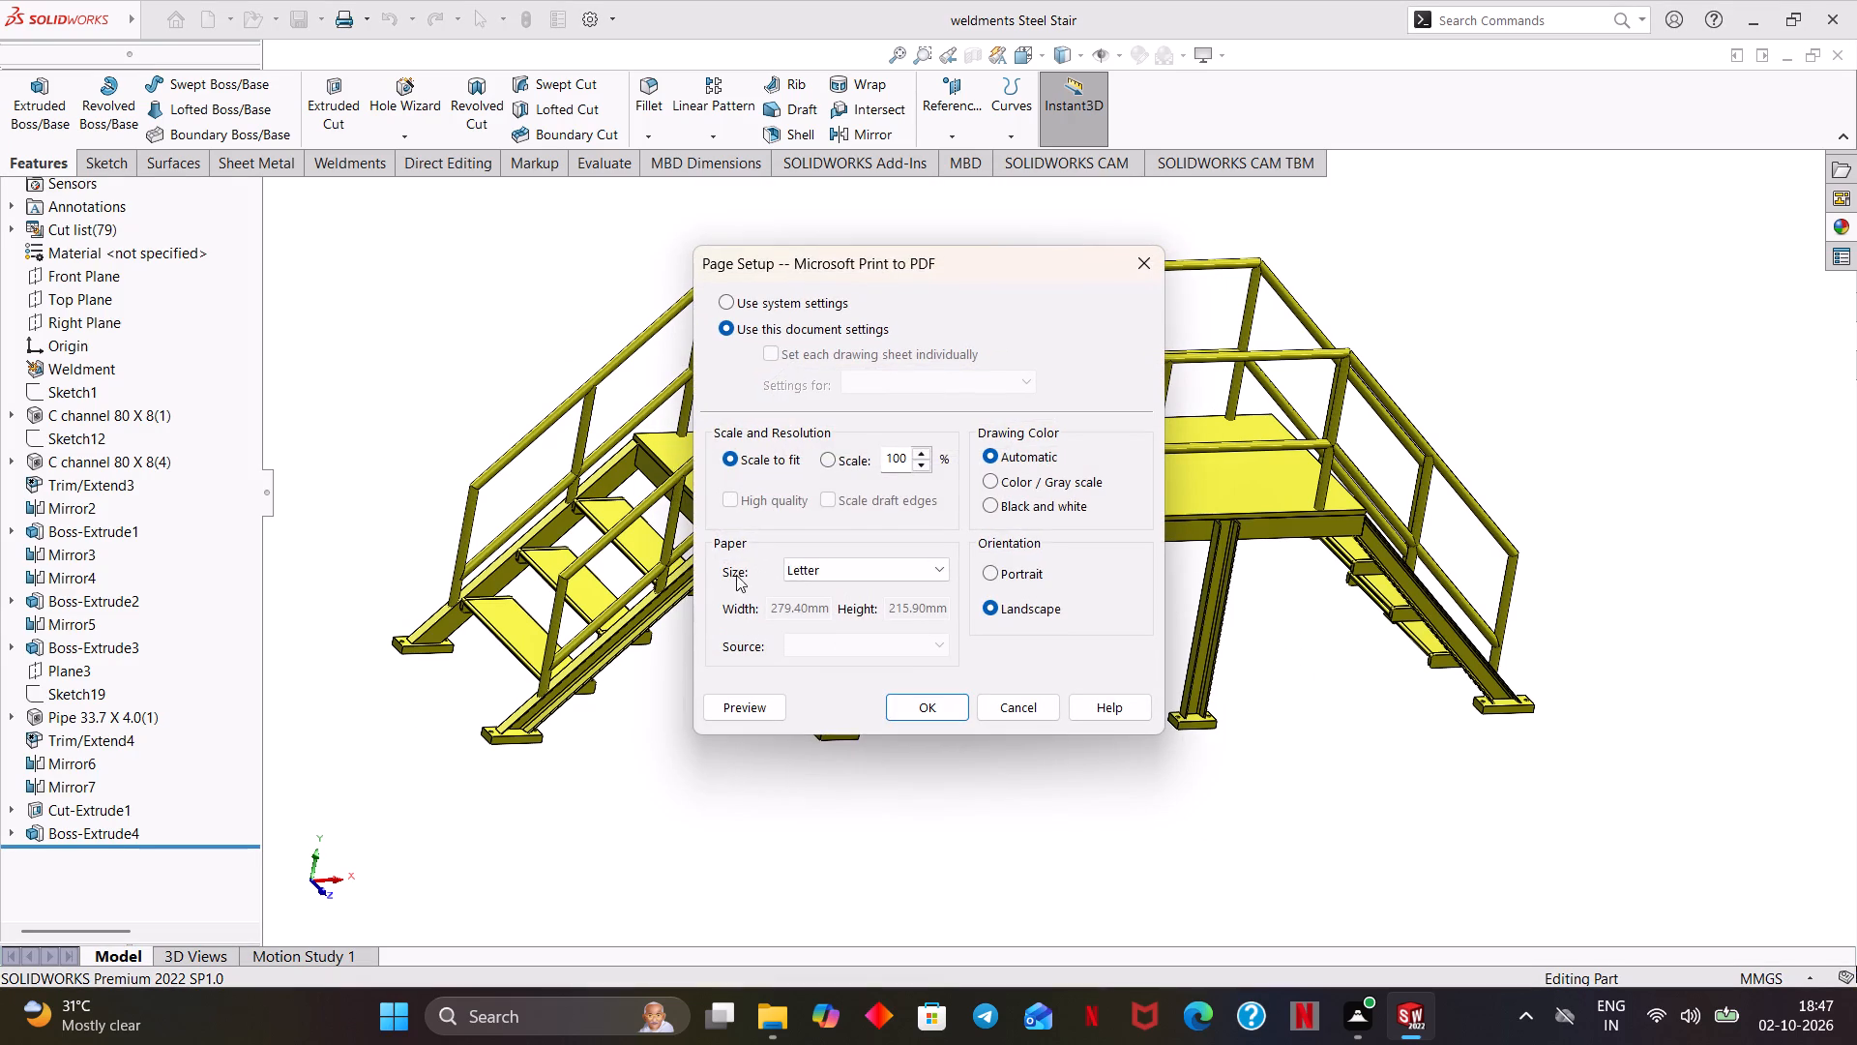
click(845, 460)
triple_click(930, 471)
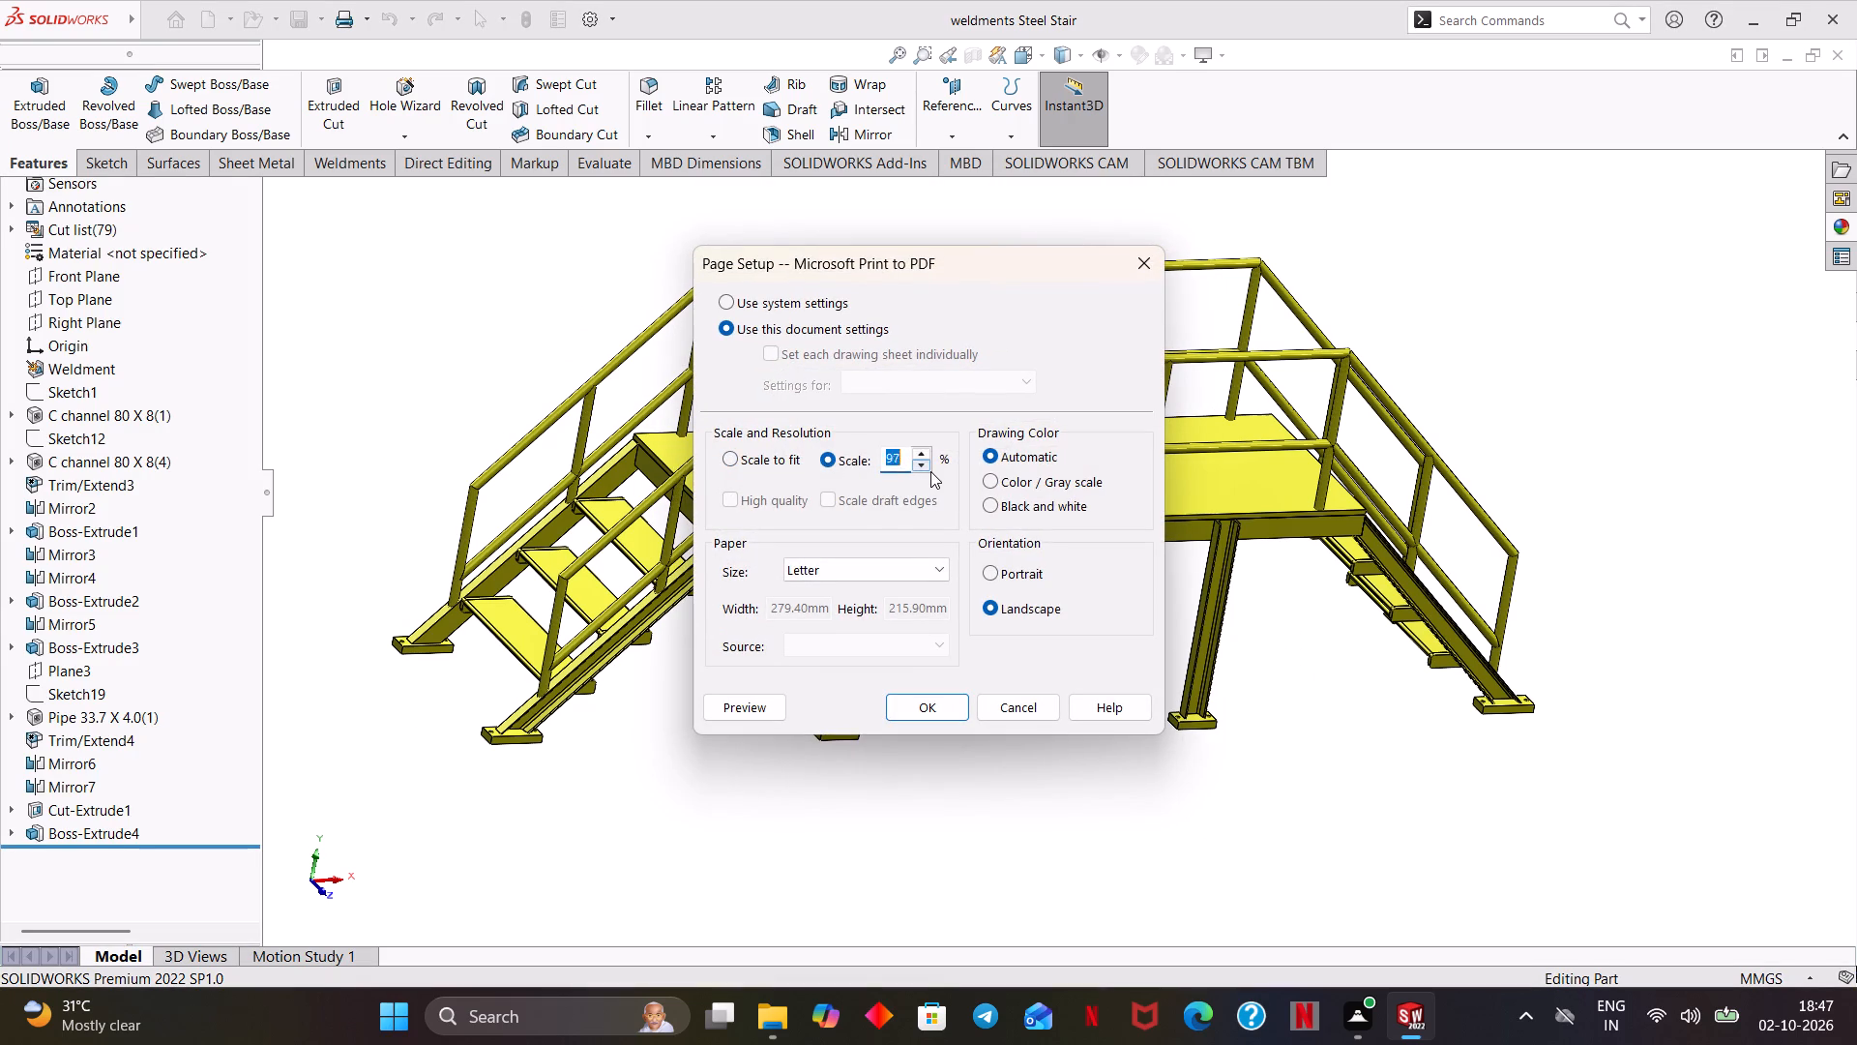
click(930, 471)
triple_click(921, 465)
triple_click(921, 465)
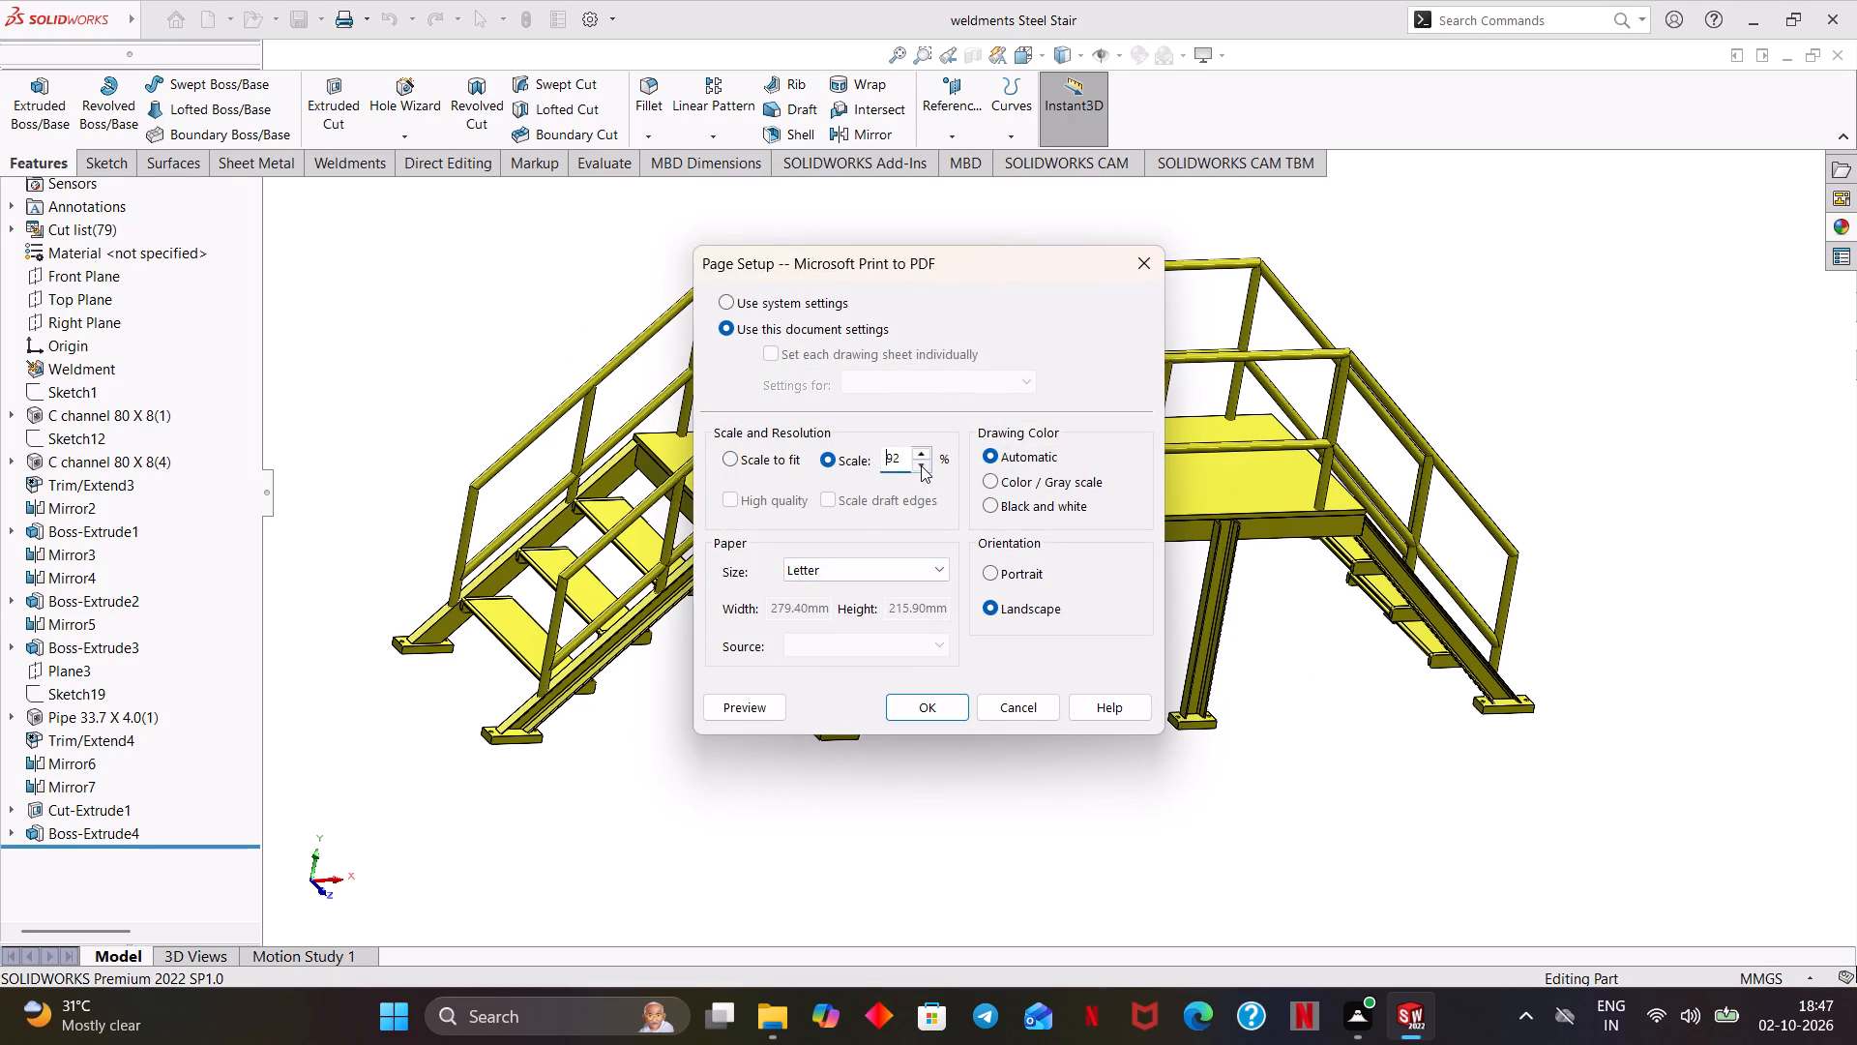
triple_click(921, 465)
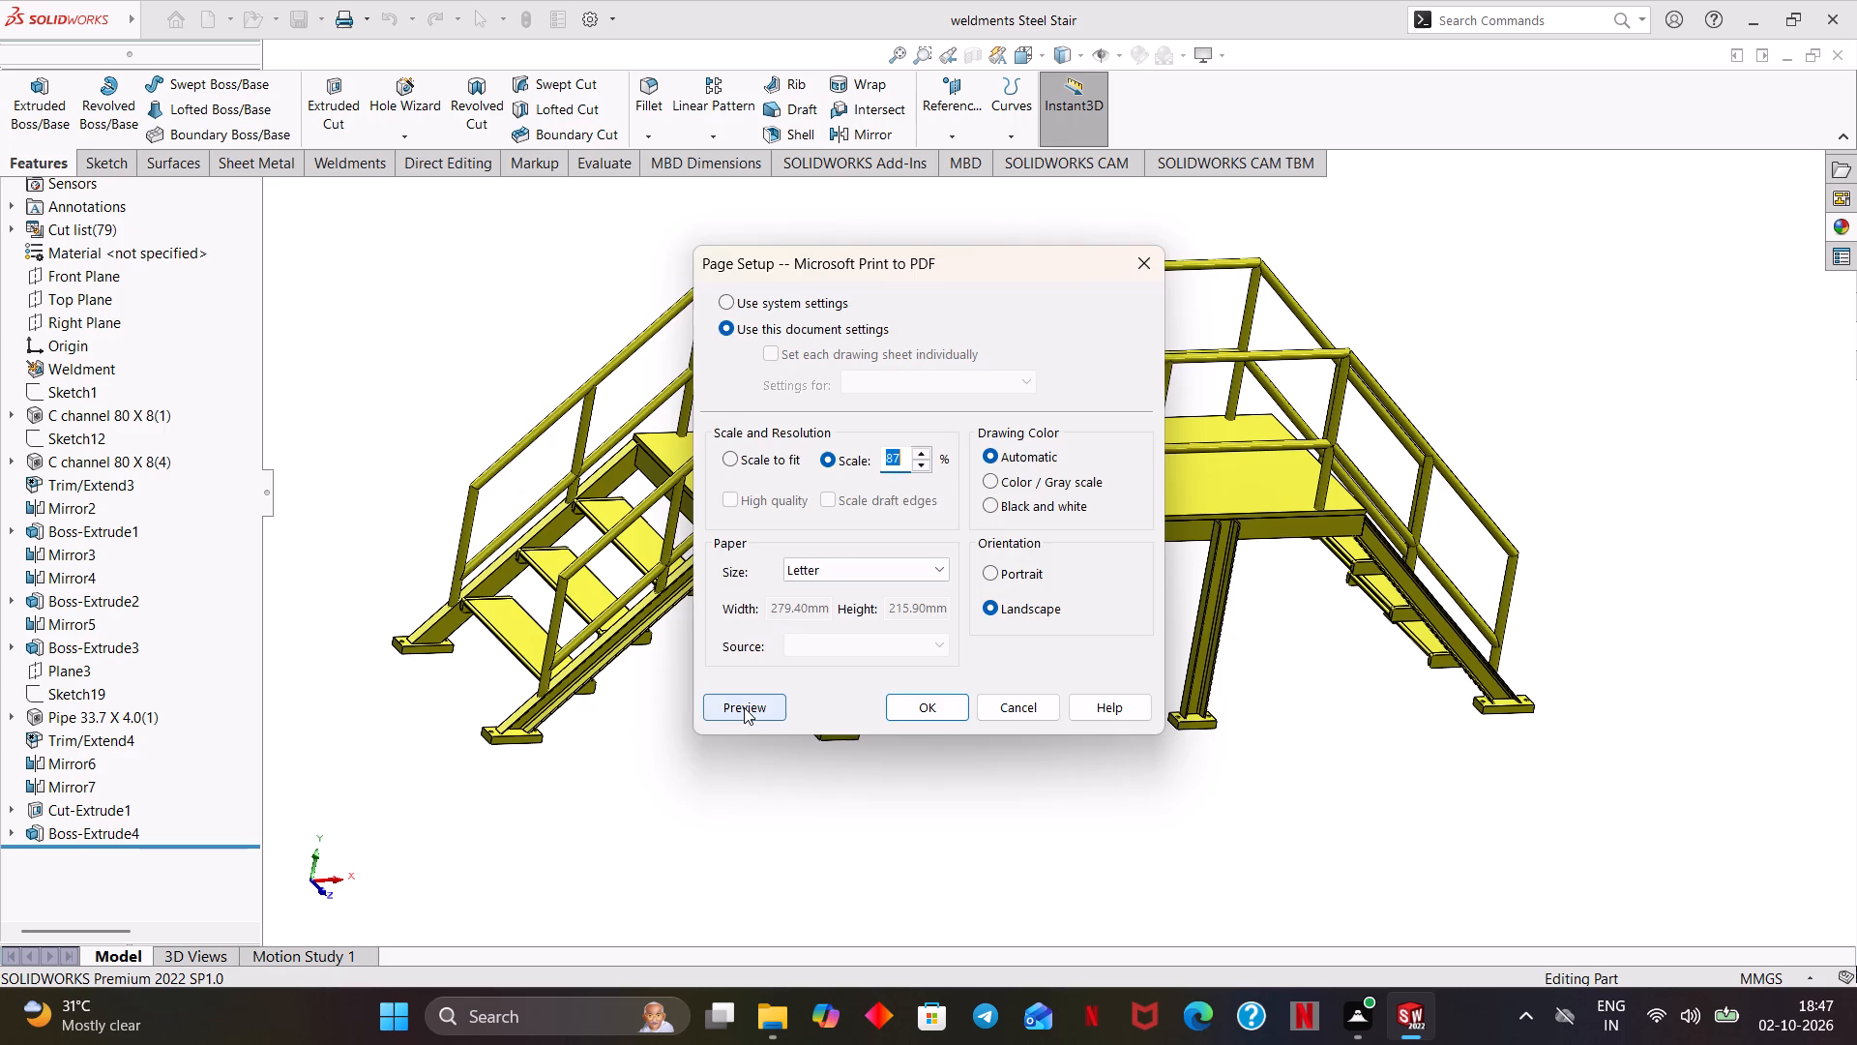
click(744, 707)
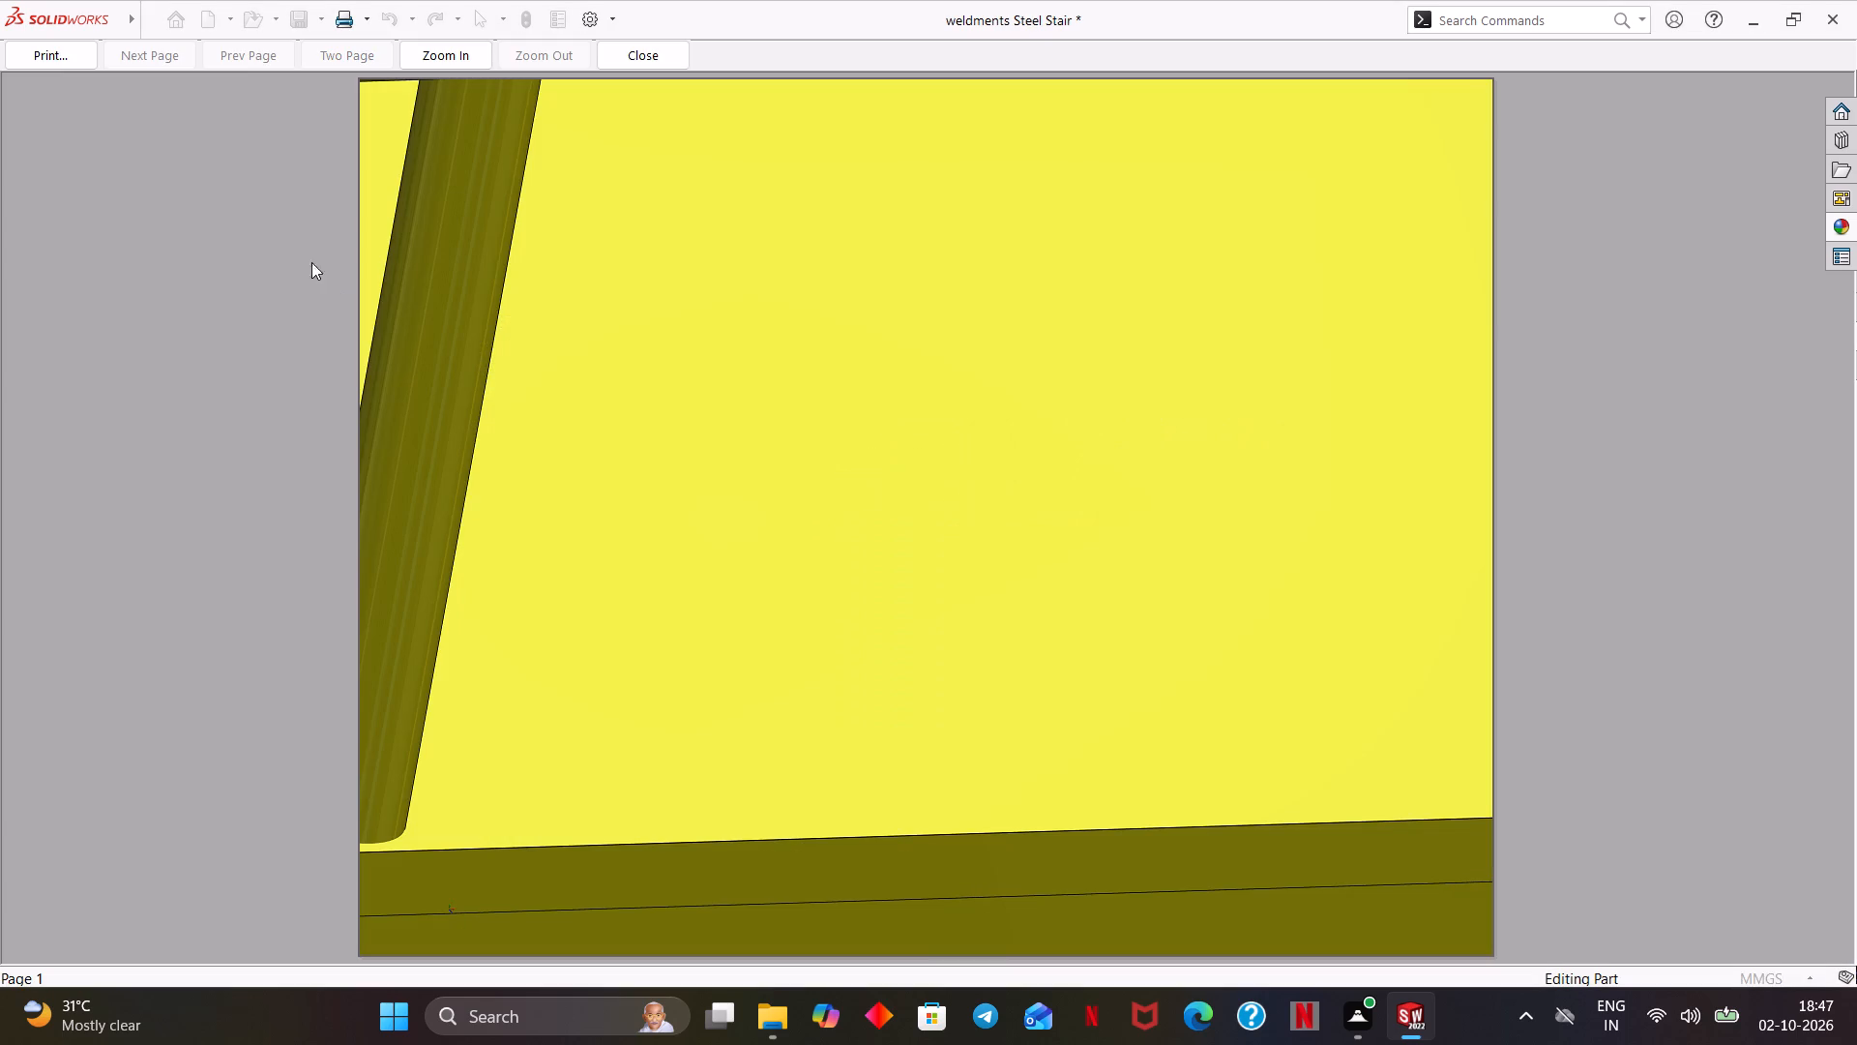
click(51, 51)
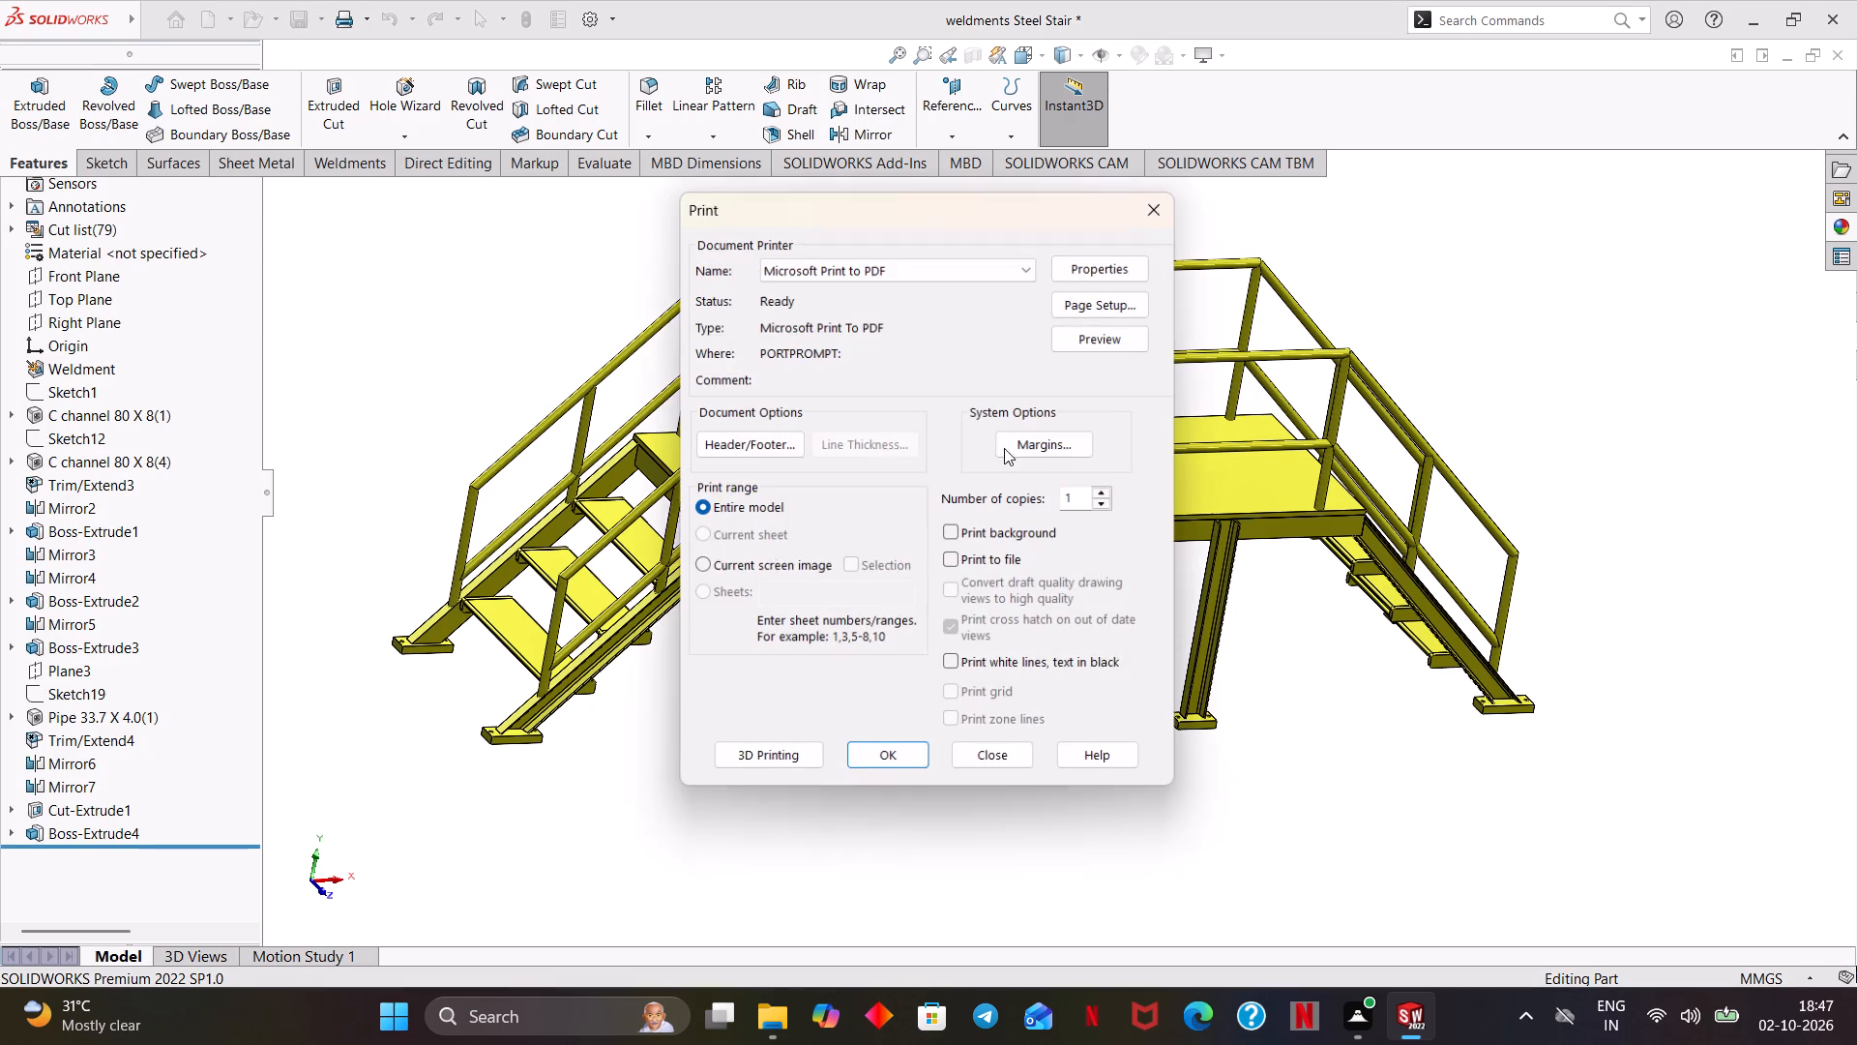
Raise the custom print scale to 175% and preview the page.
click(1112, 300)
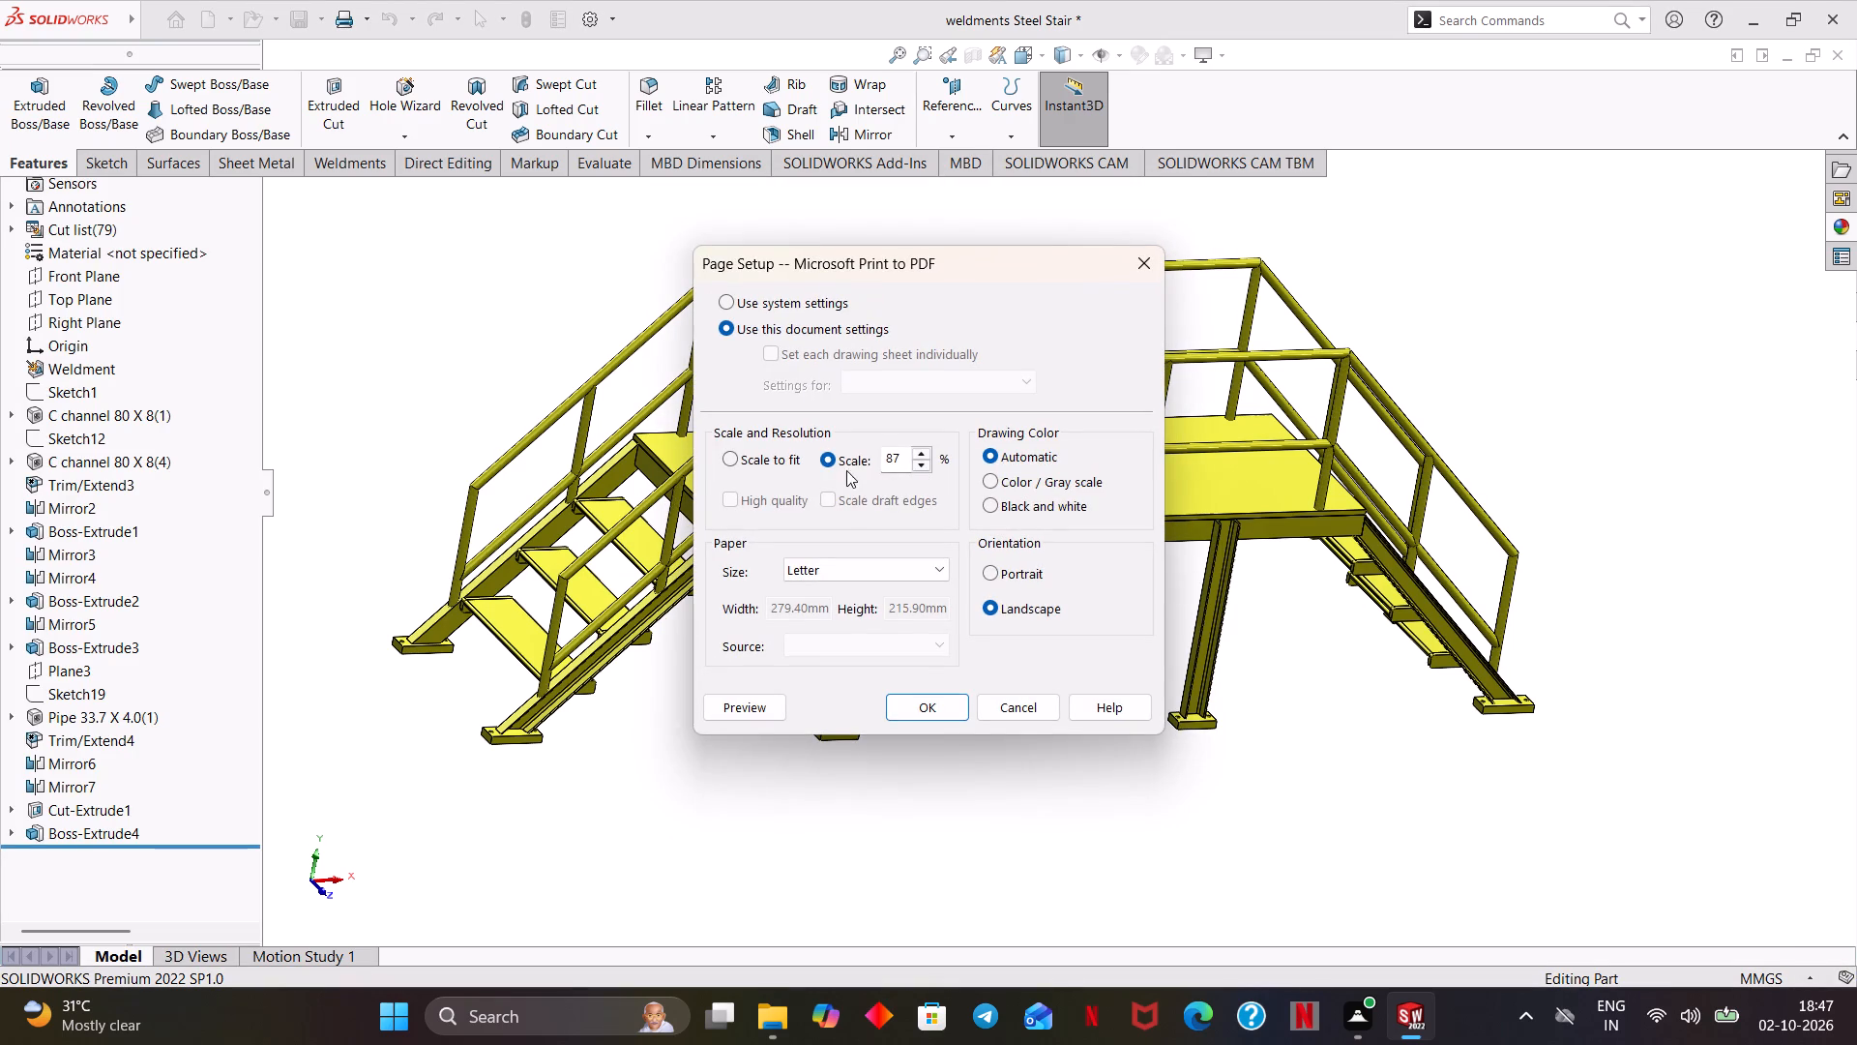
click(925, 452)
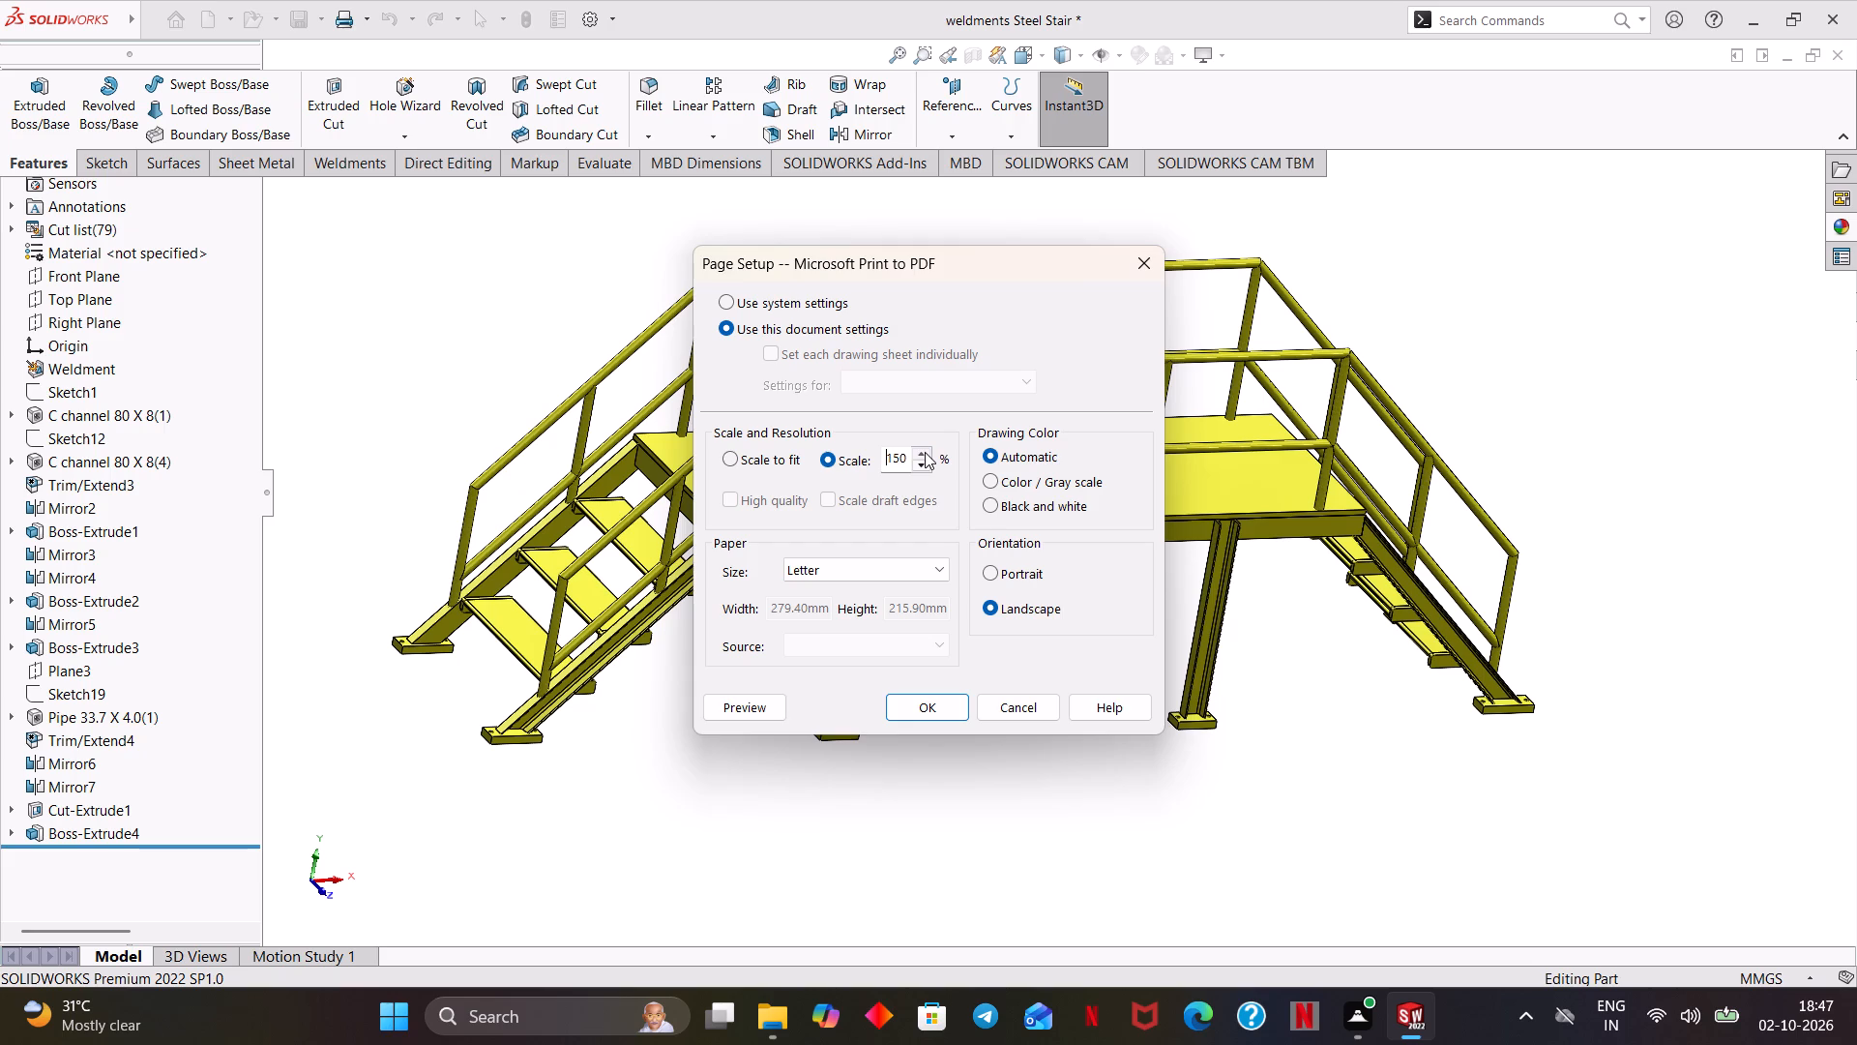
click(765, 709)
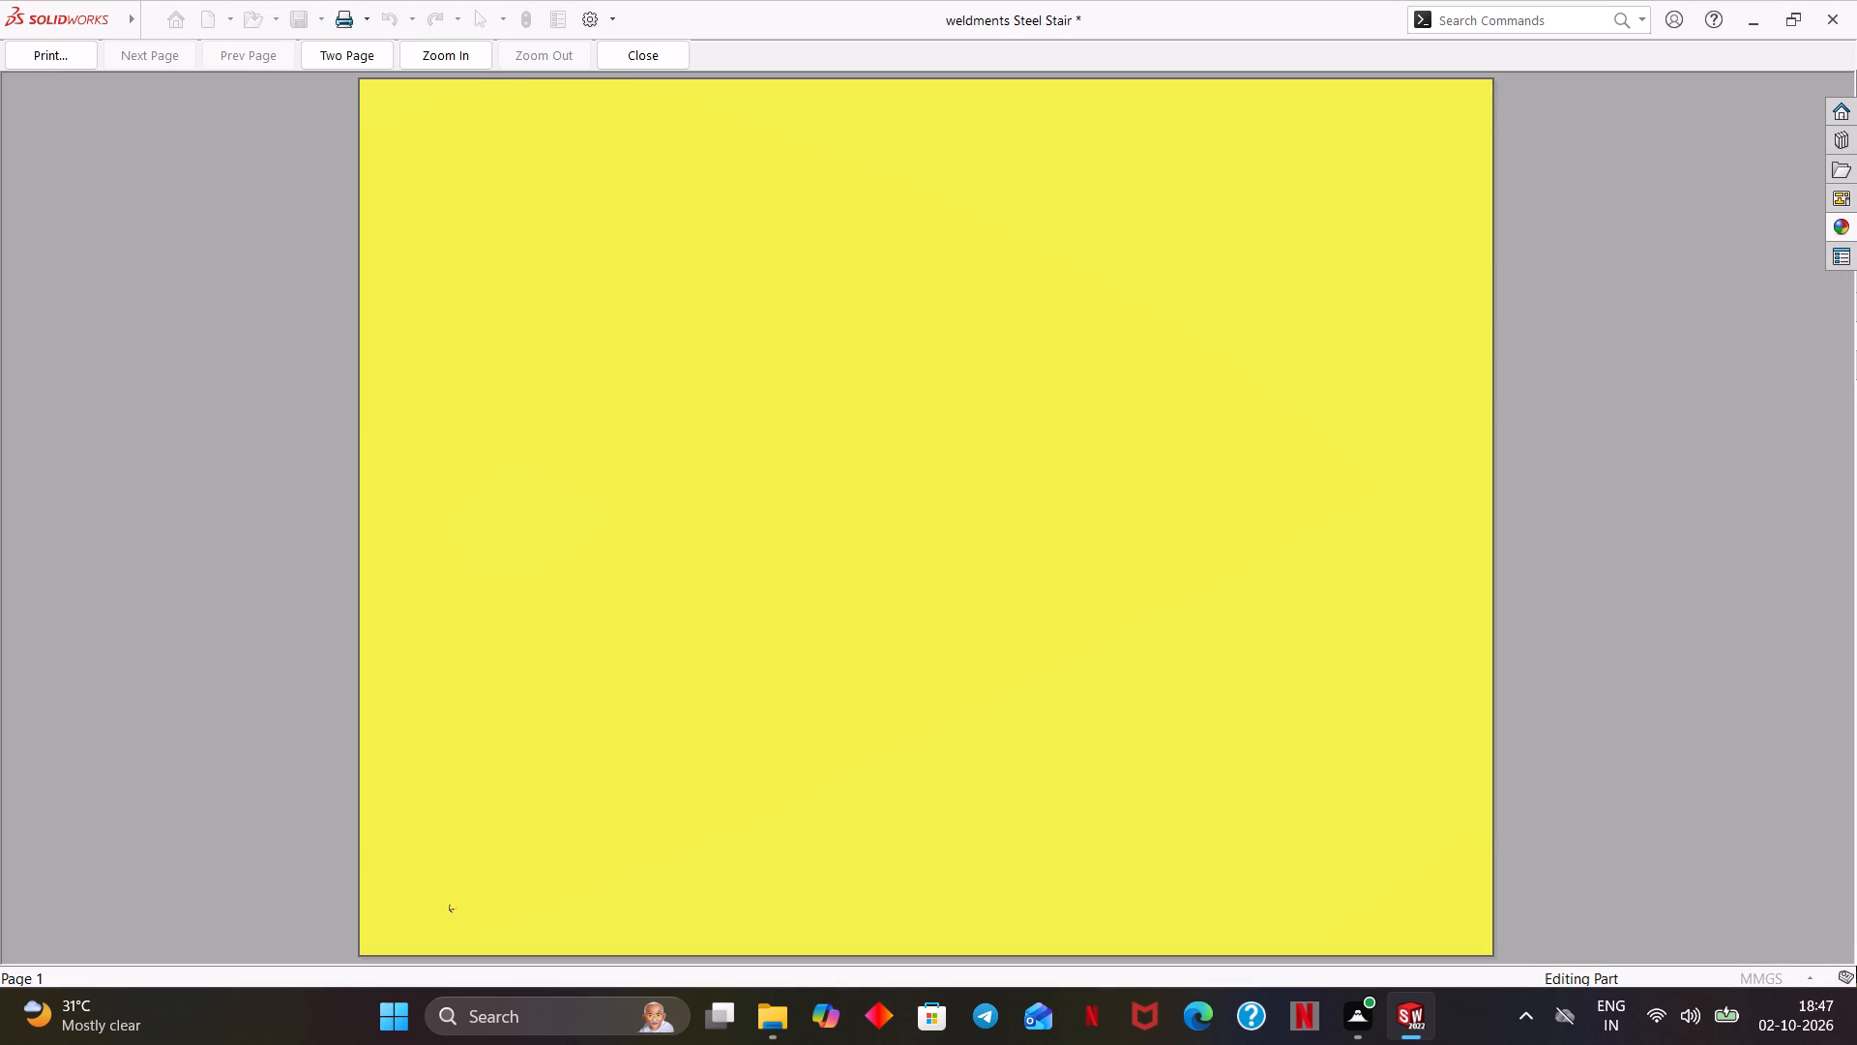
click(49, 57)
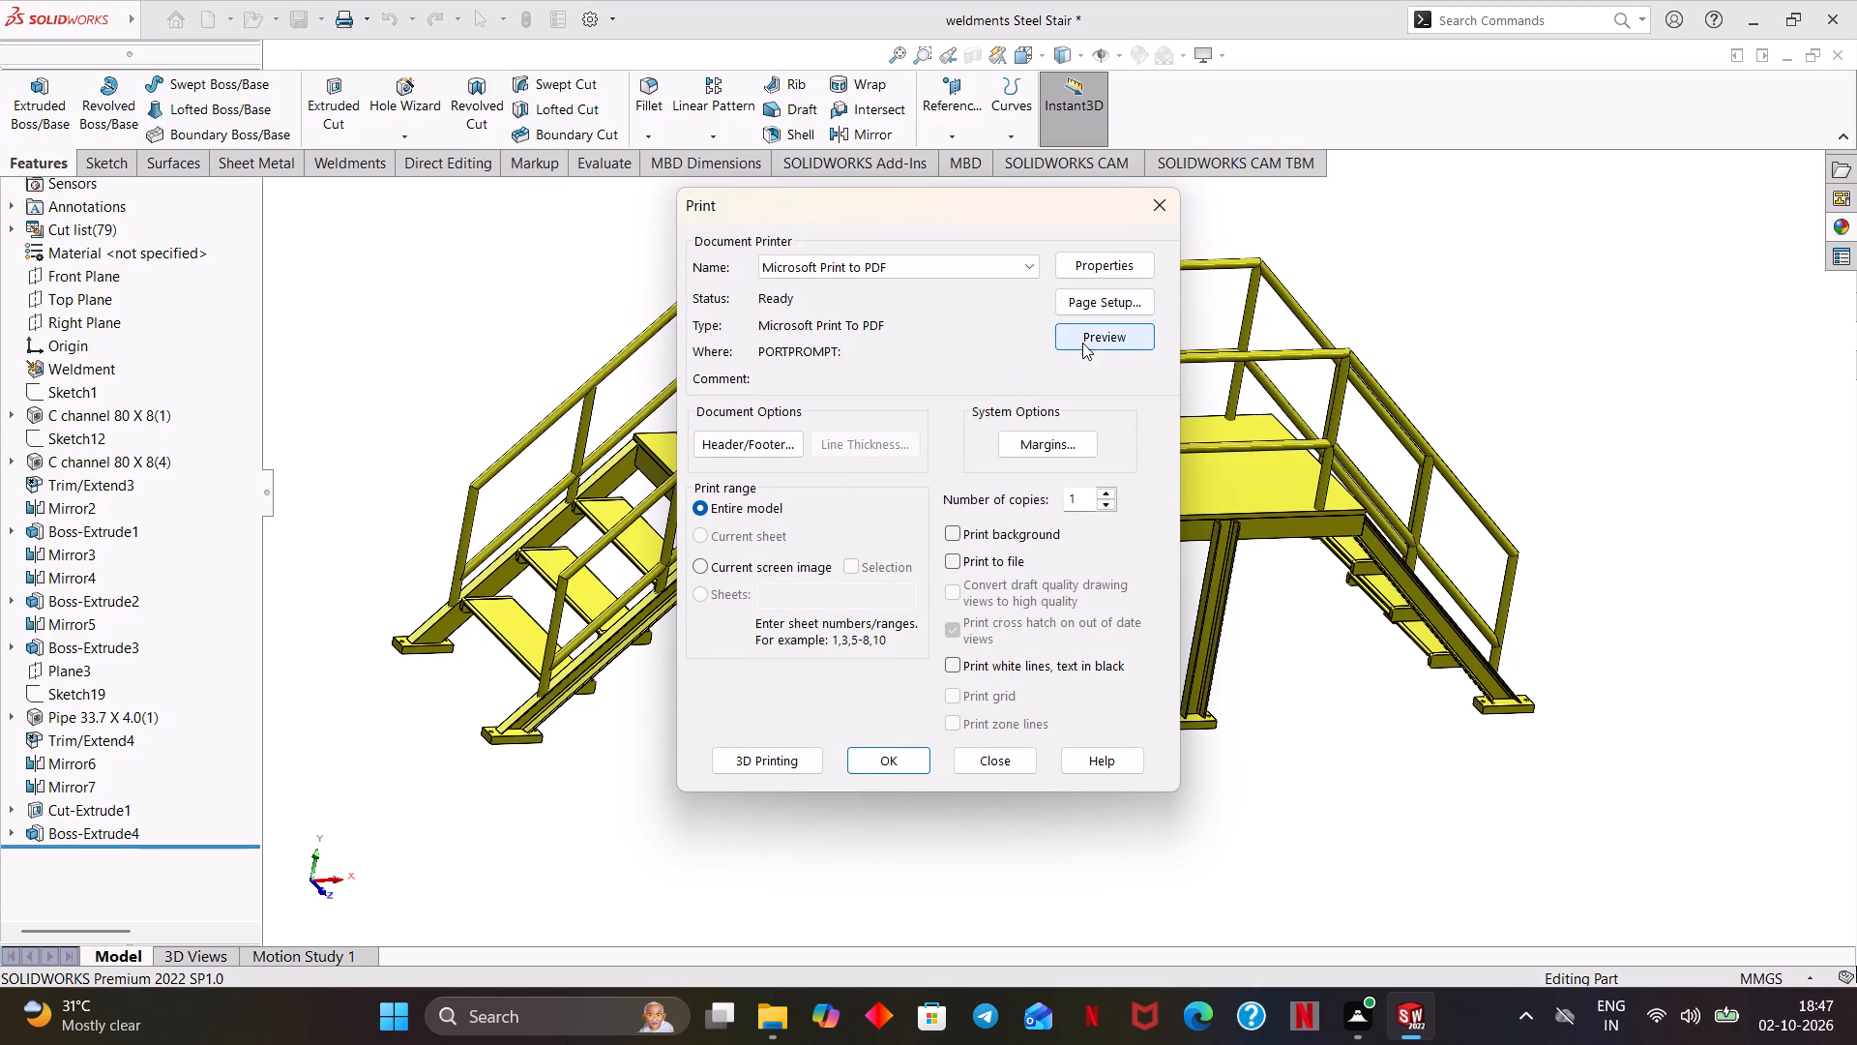
Lower the custom print scale in the page setup and preview the page again.
click(1084, 301)
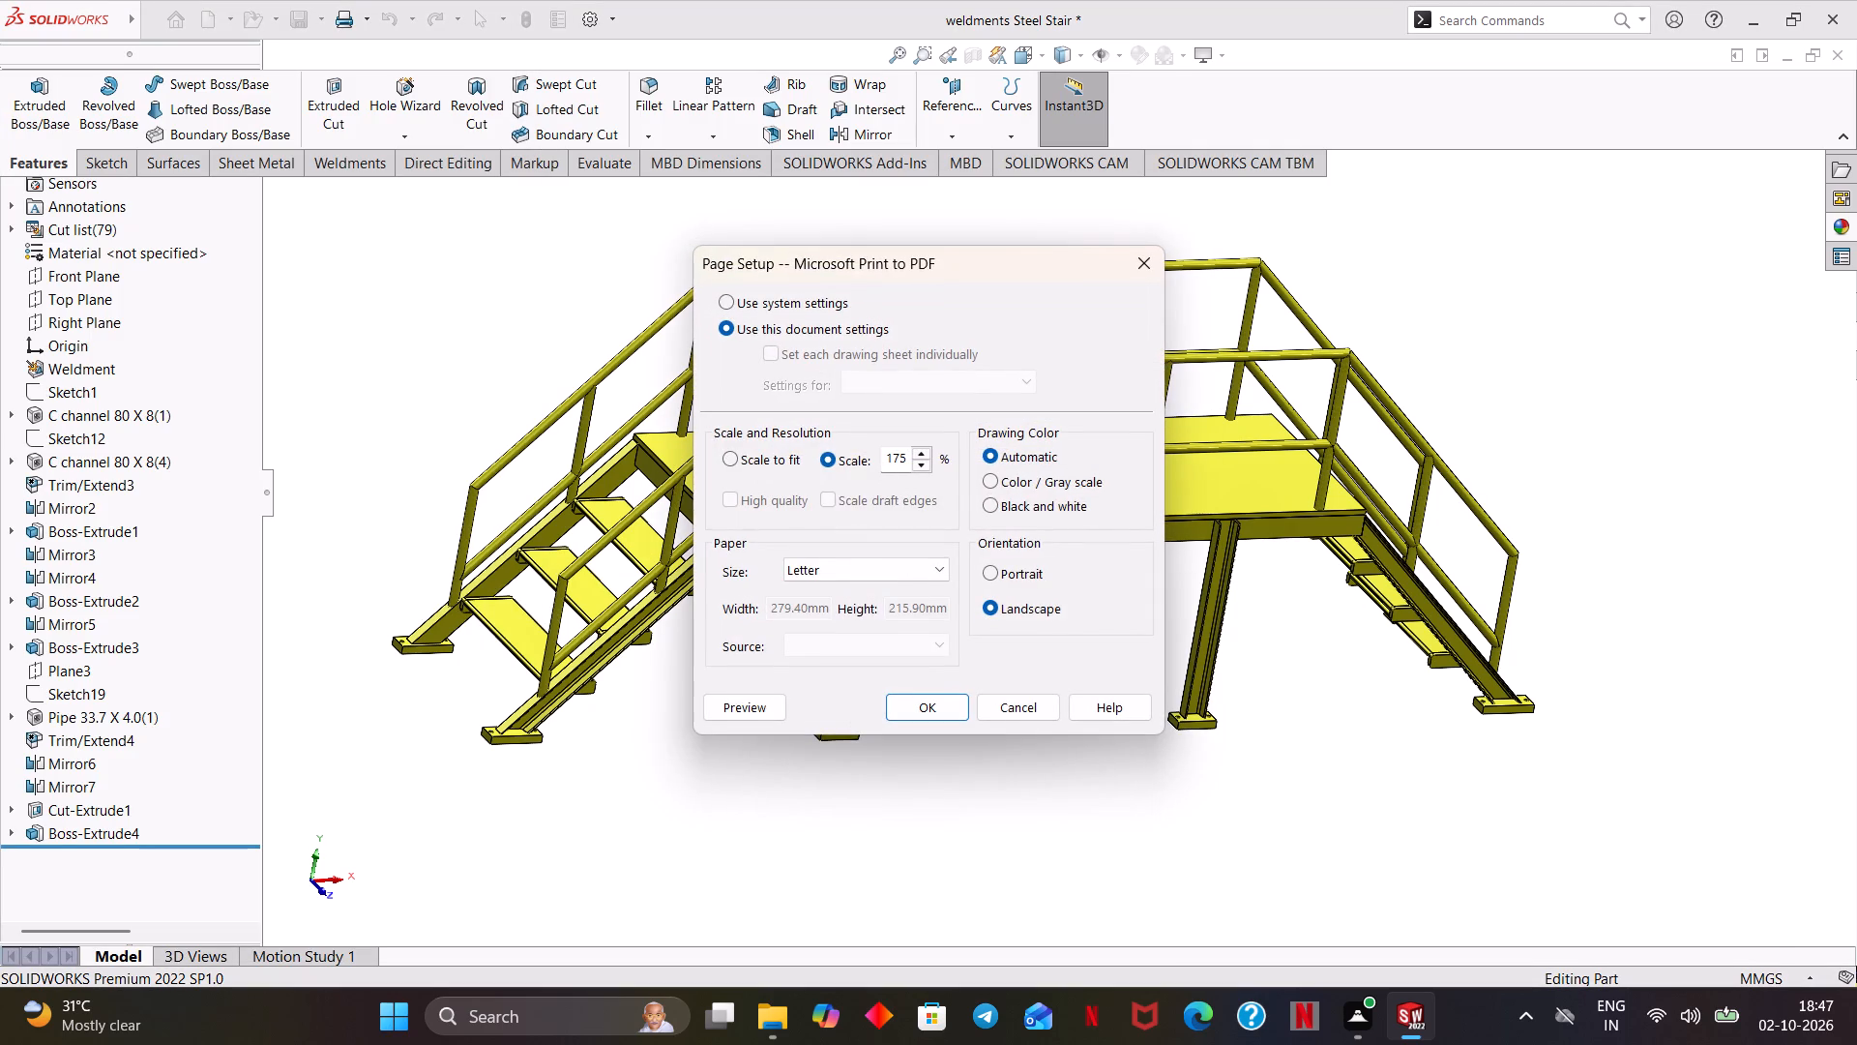
click(922, 466)
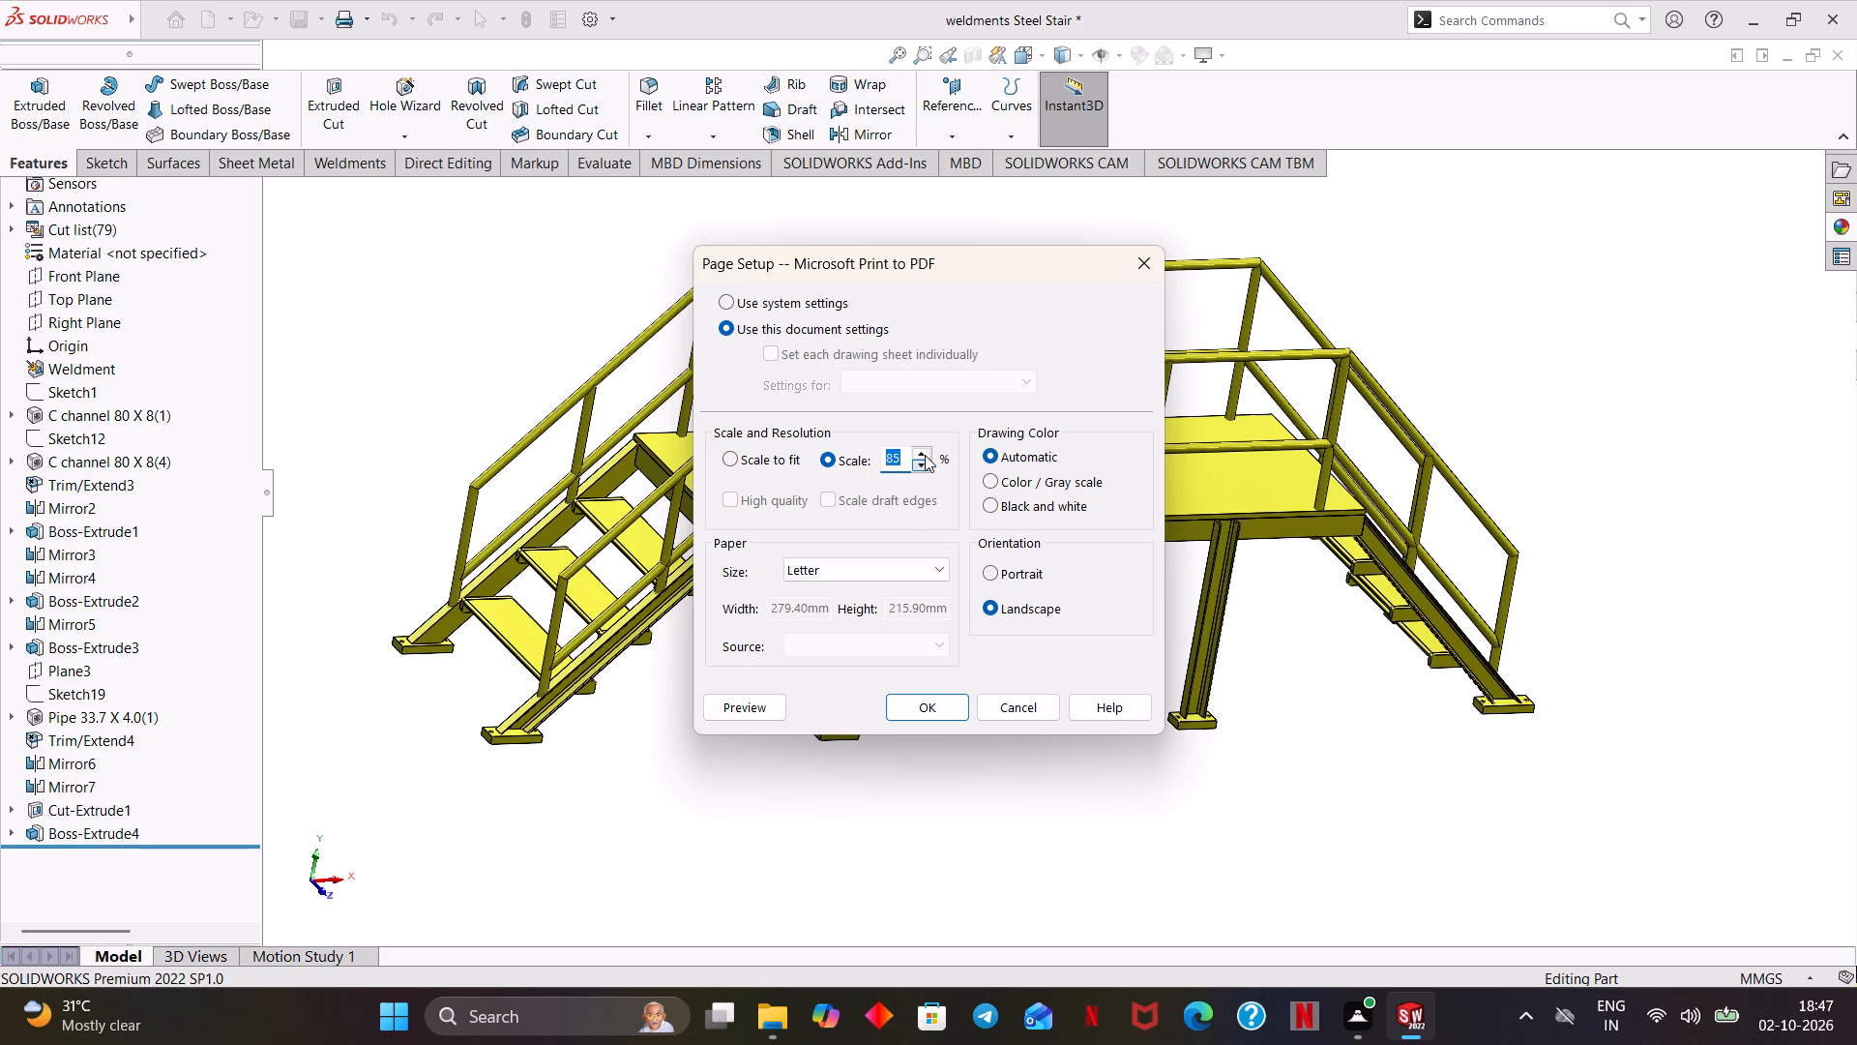
click(925, 454)
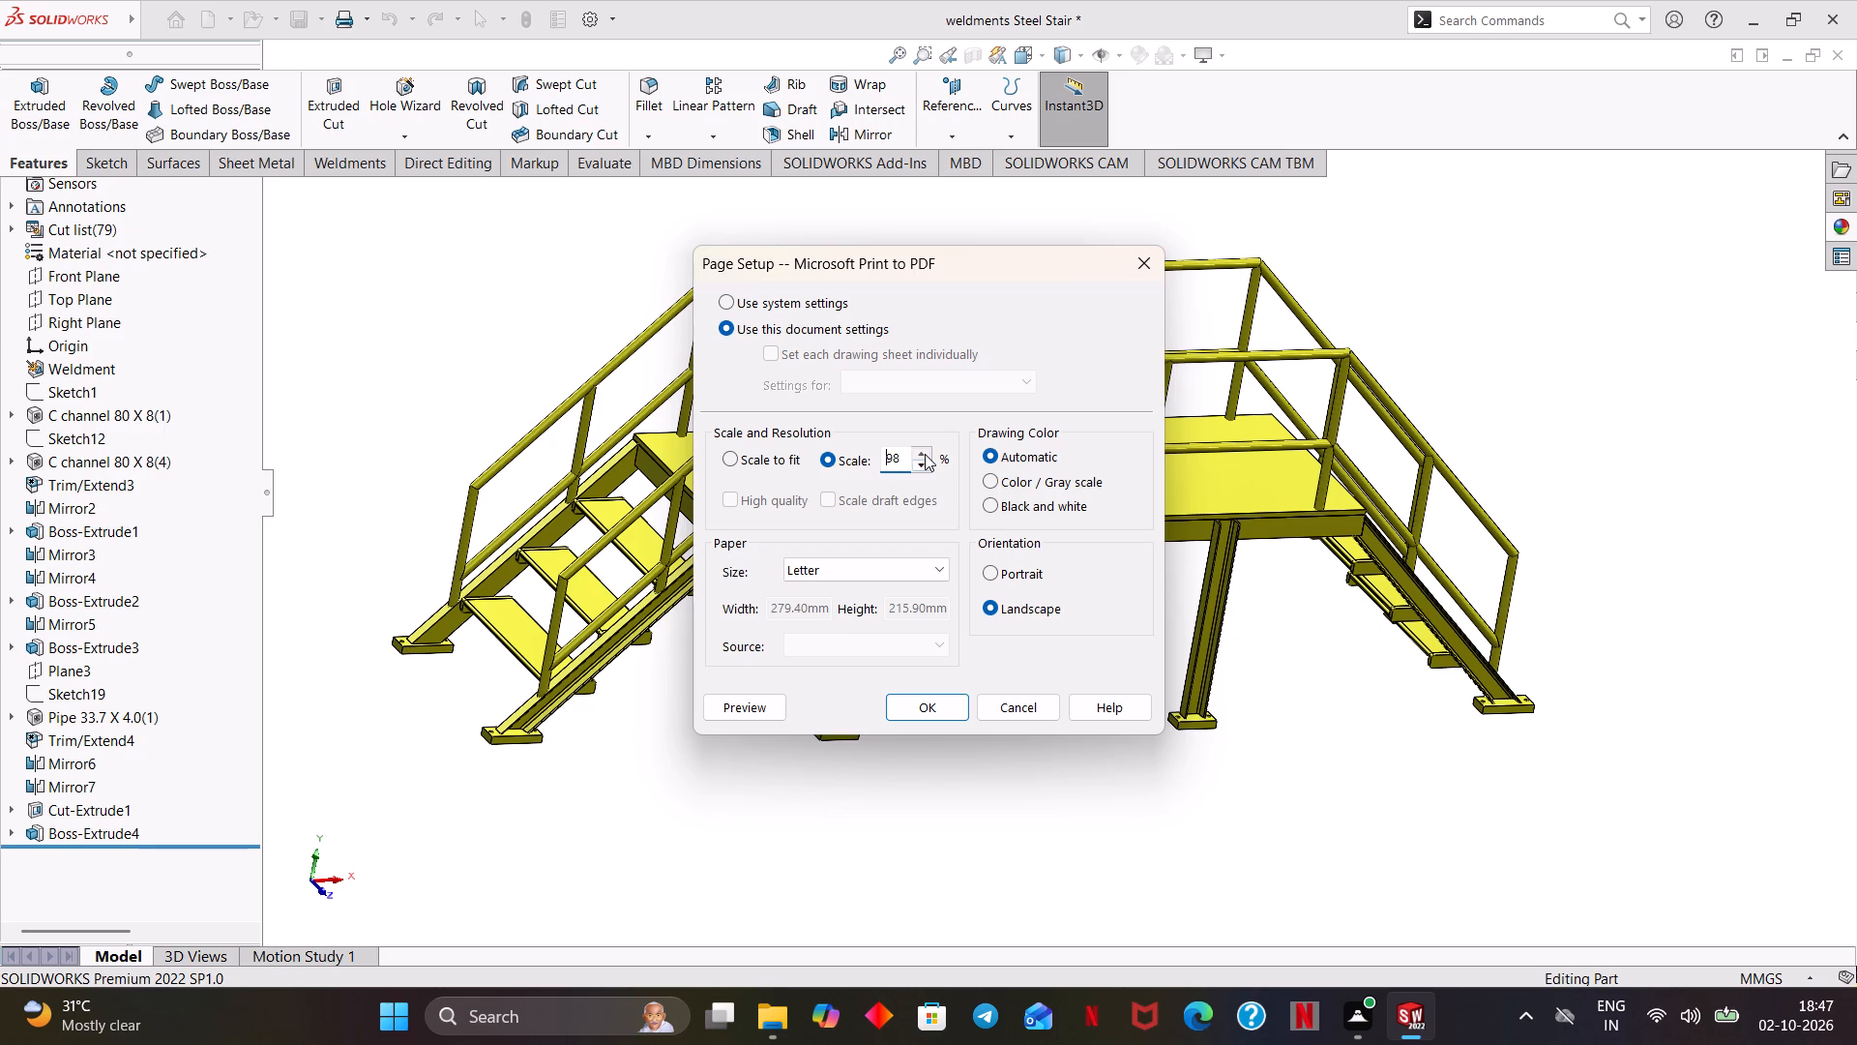
click(925, 460)
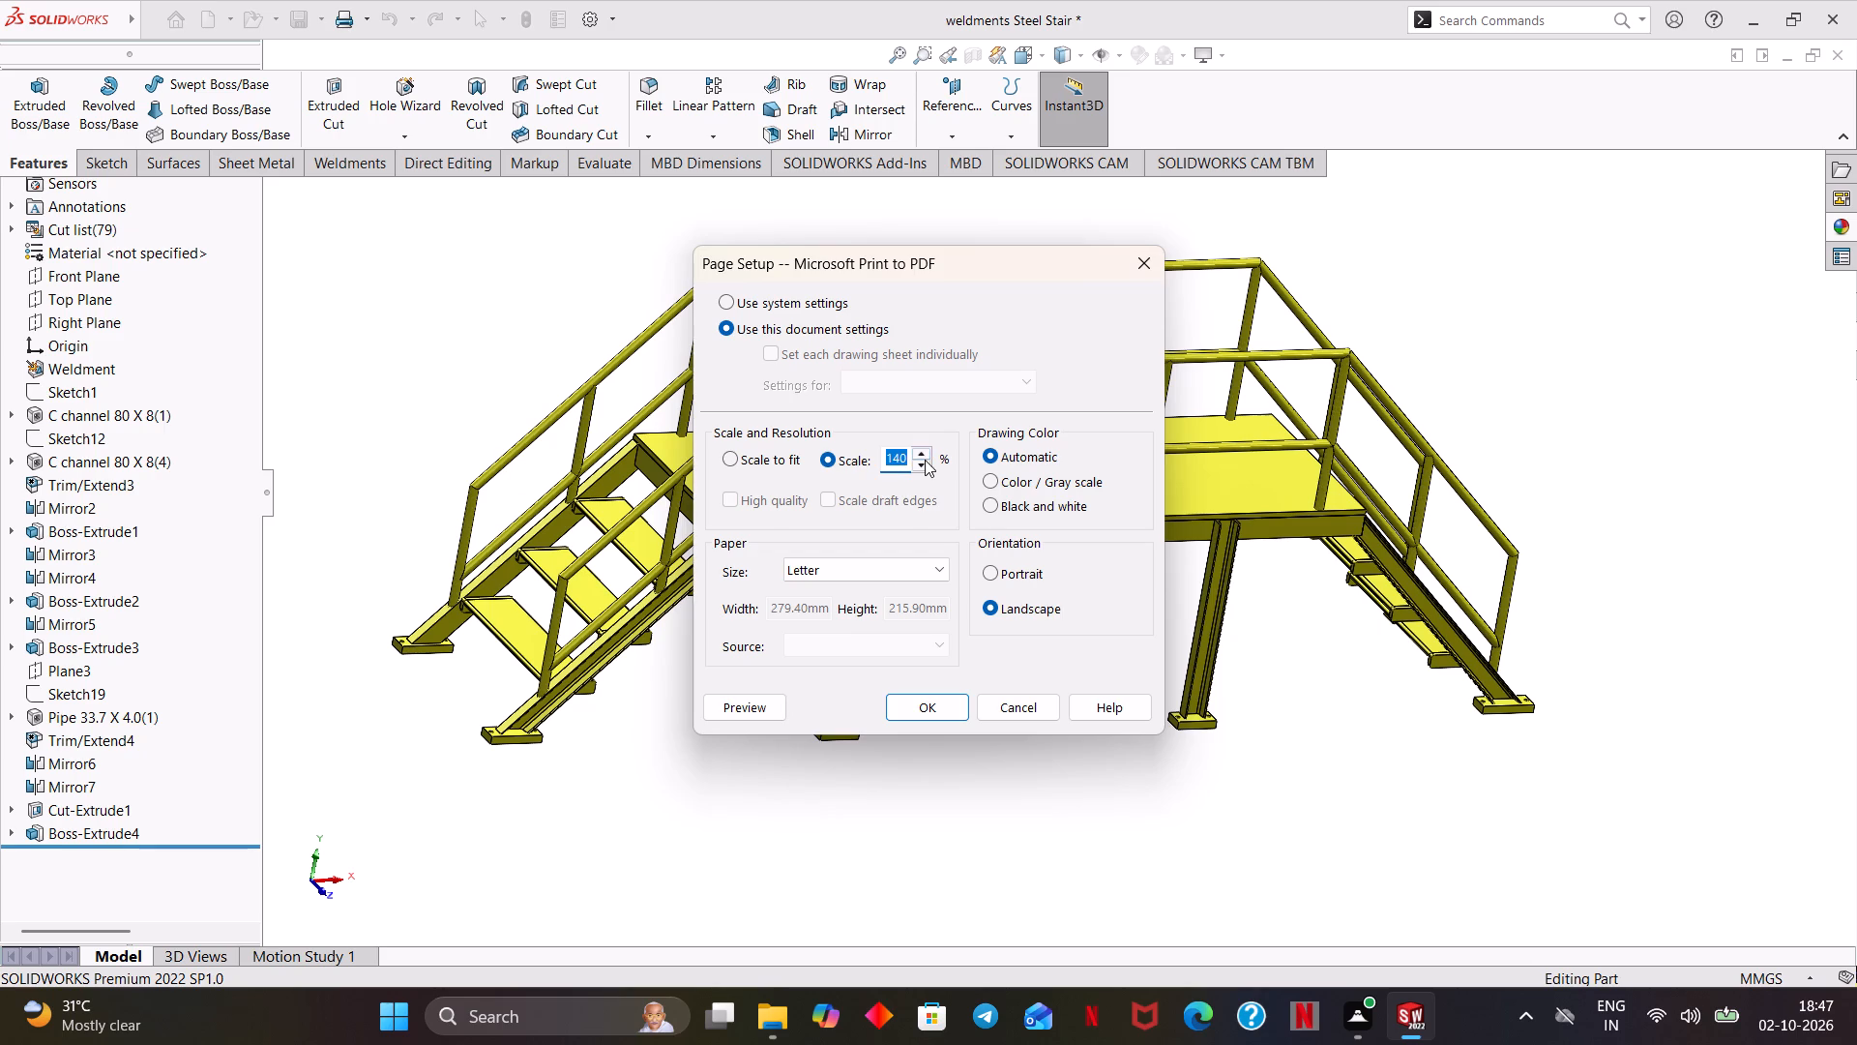
triple_click(919, 464)
click(919, 464)
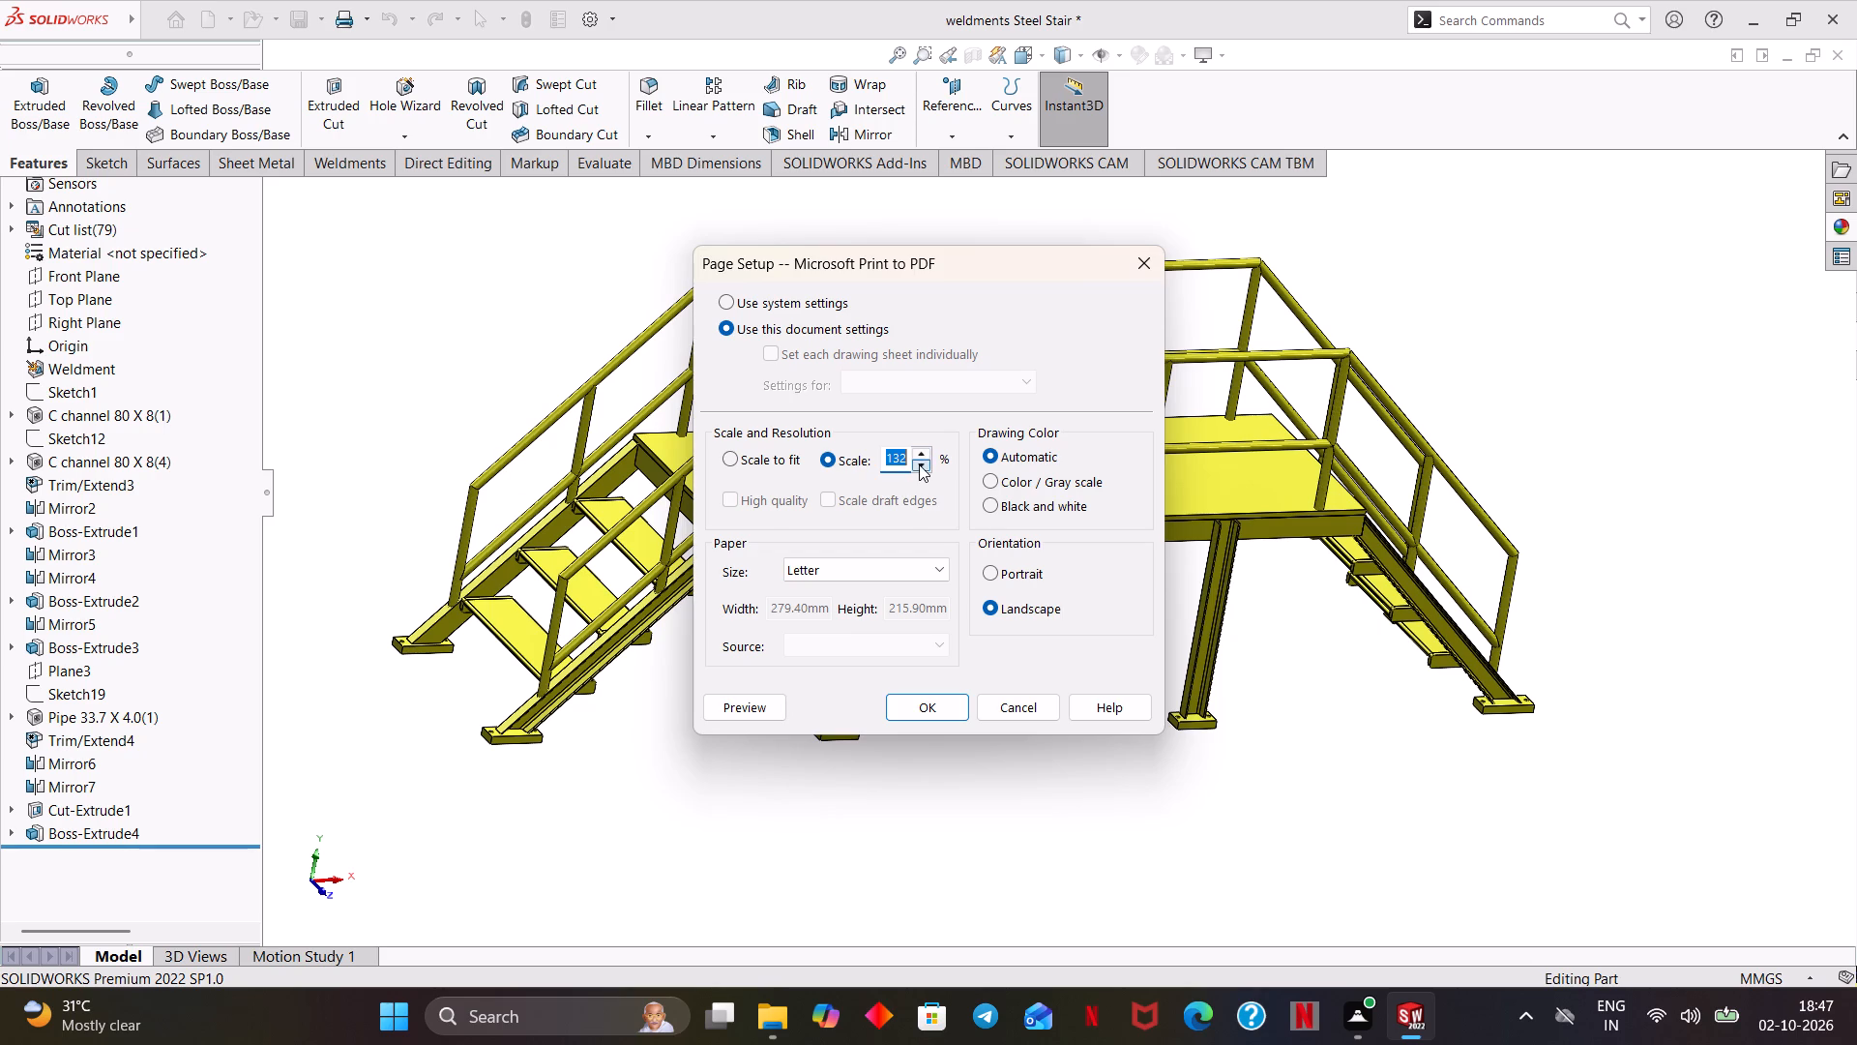
click(927, 461)
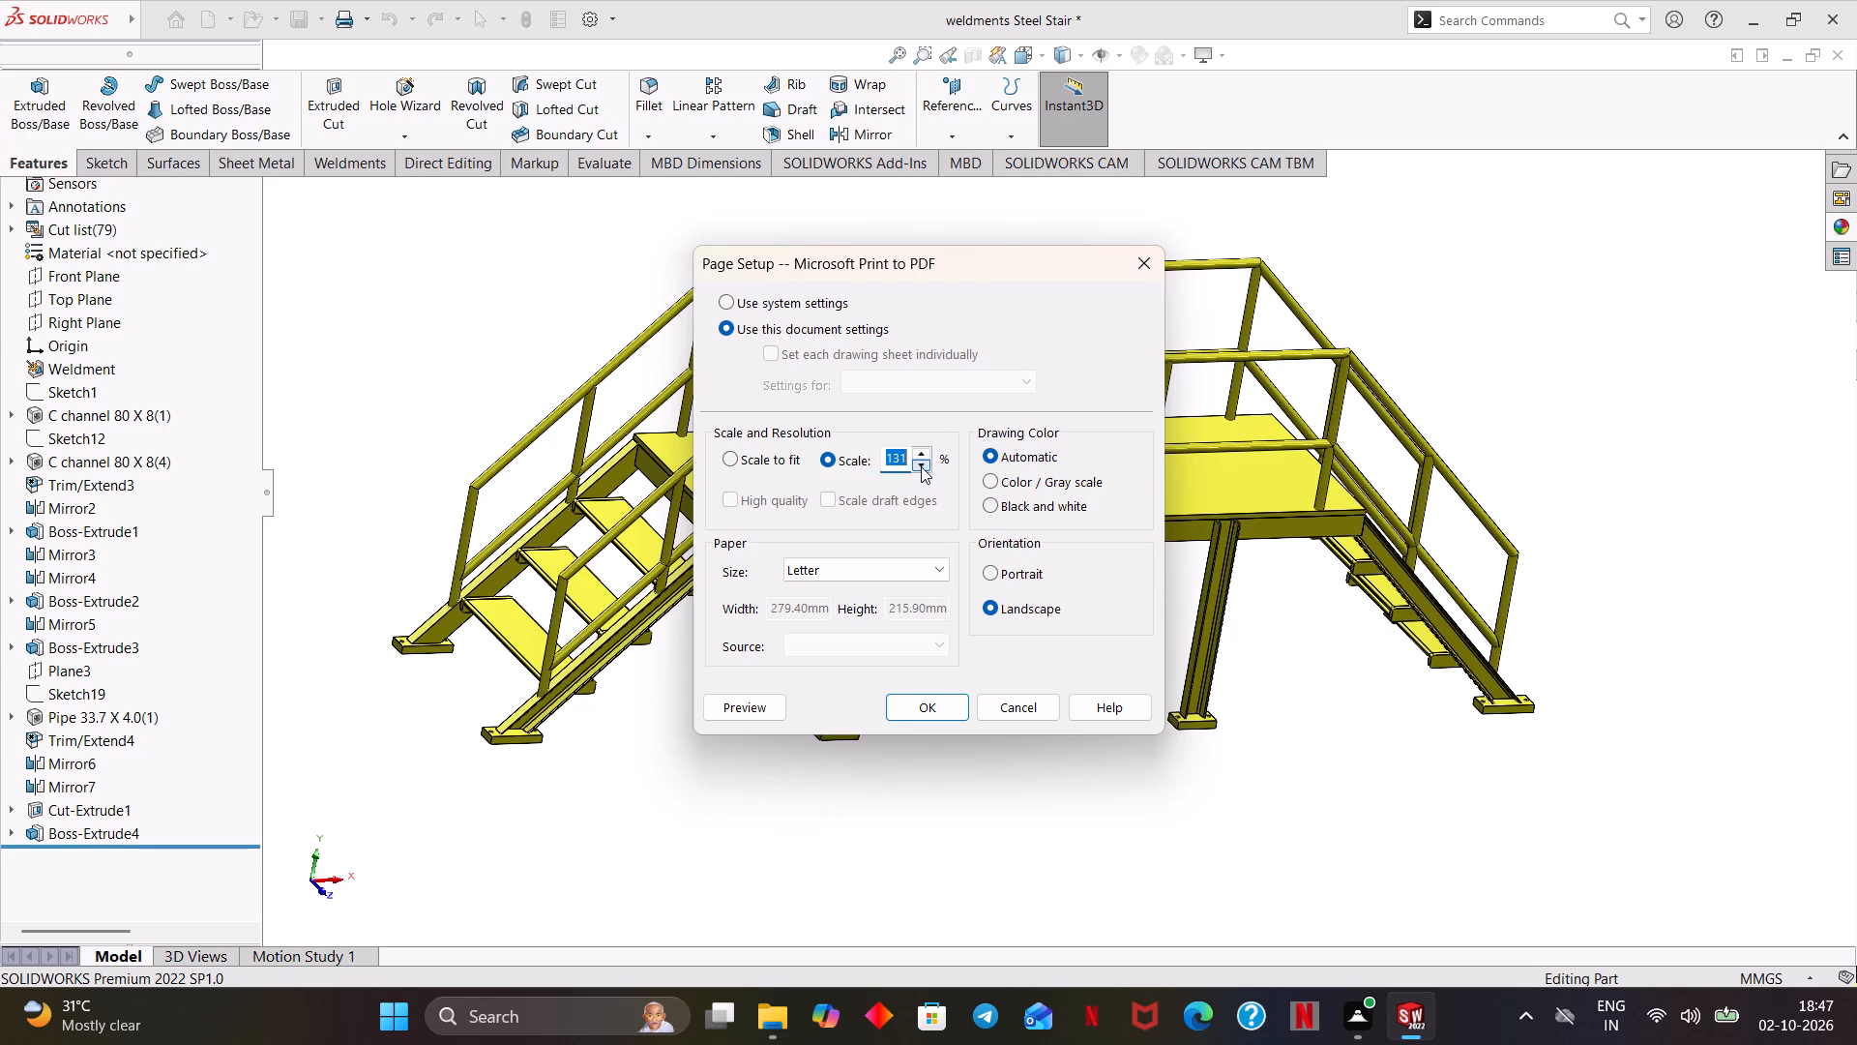
triple_click(921, 467)
triple_click(921, 467)
click(732, 720)
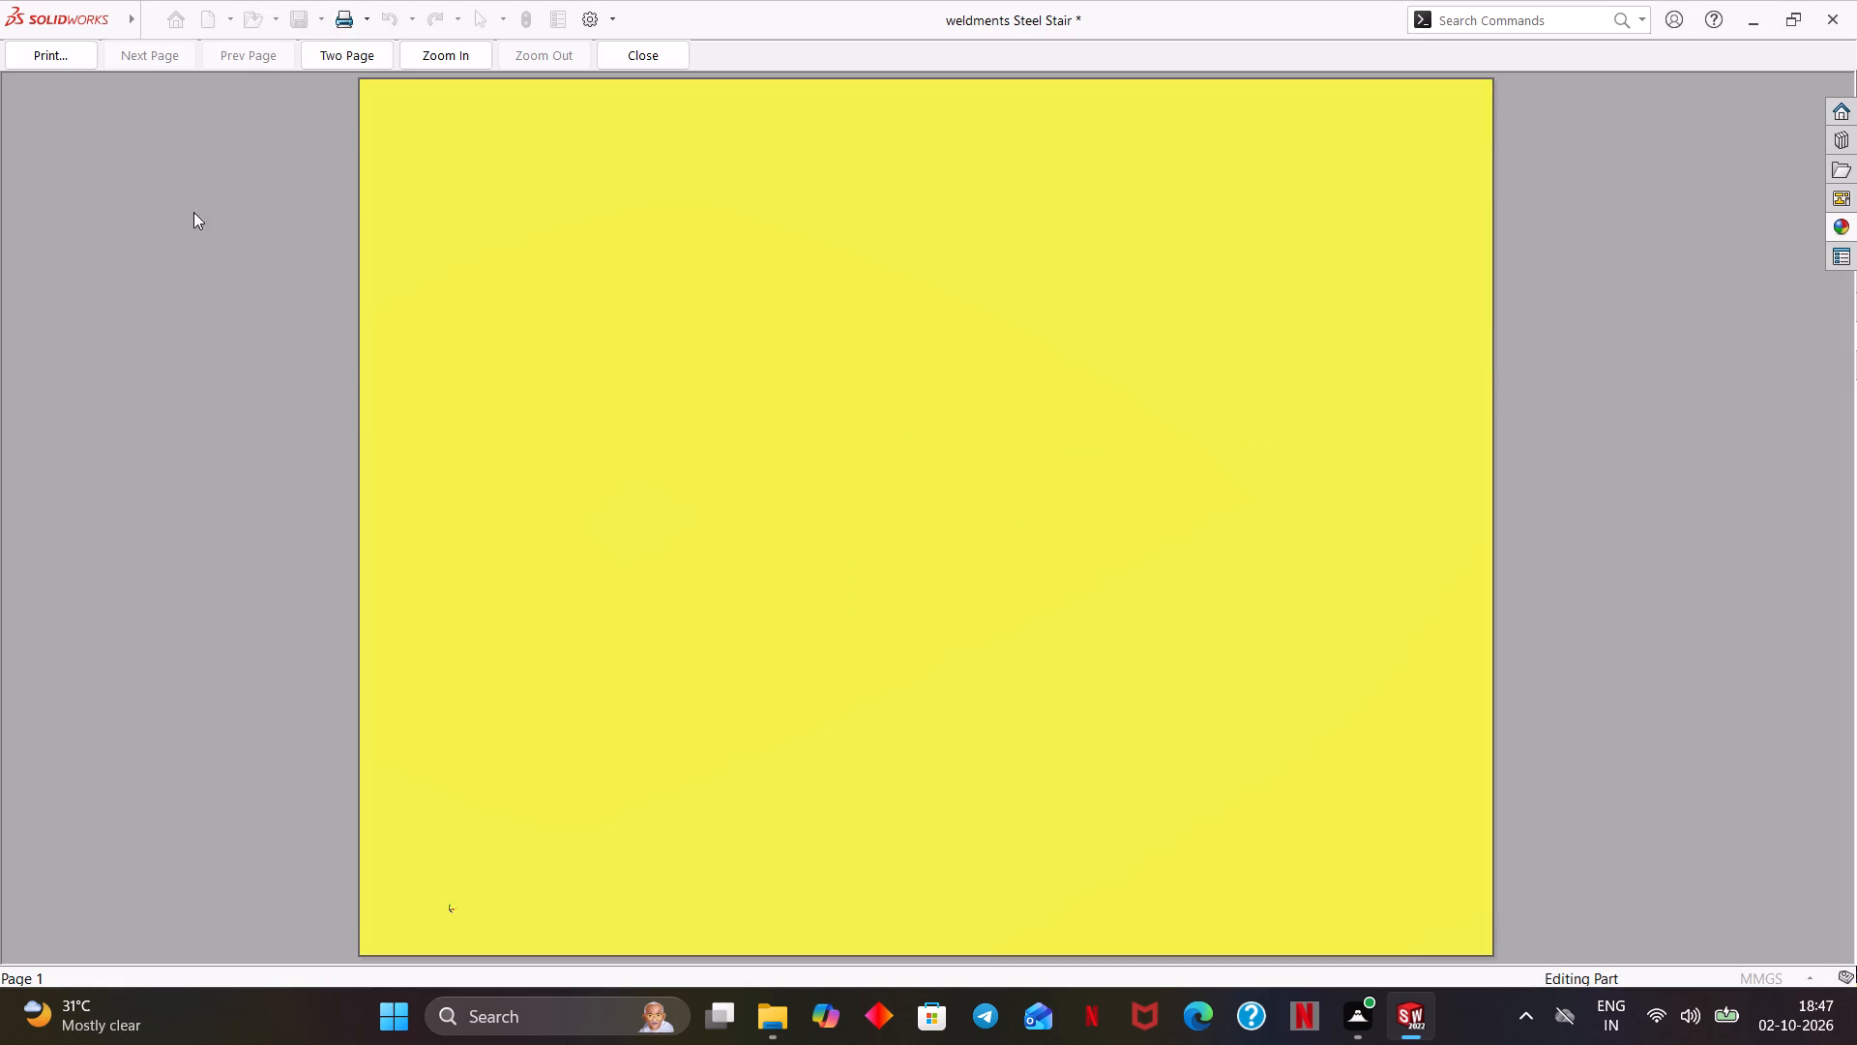
click(62, 64)
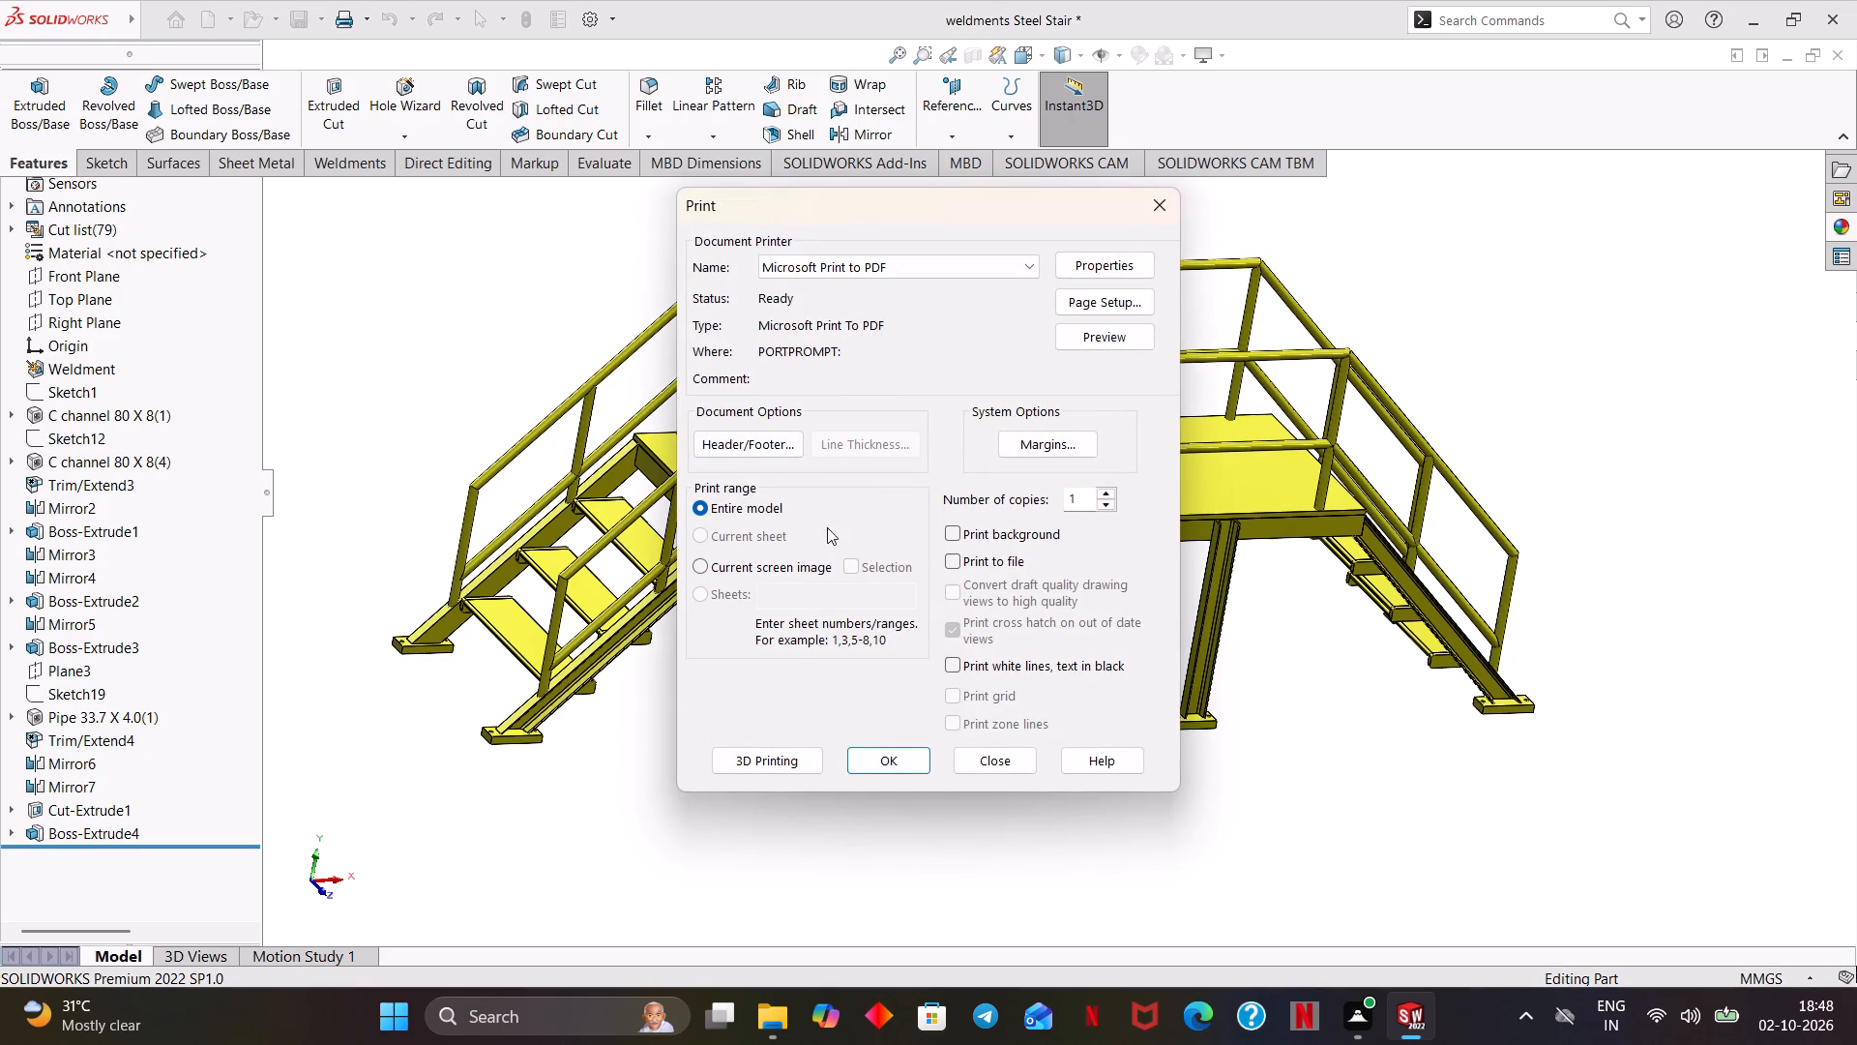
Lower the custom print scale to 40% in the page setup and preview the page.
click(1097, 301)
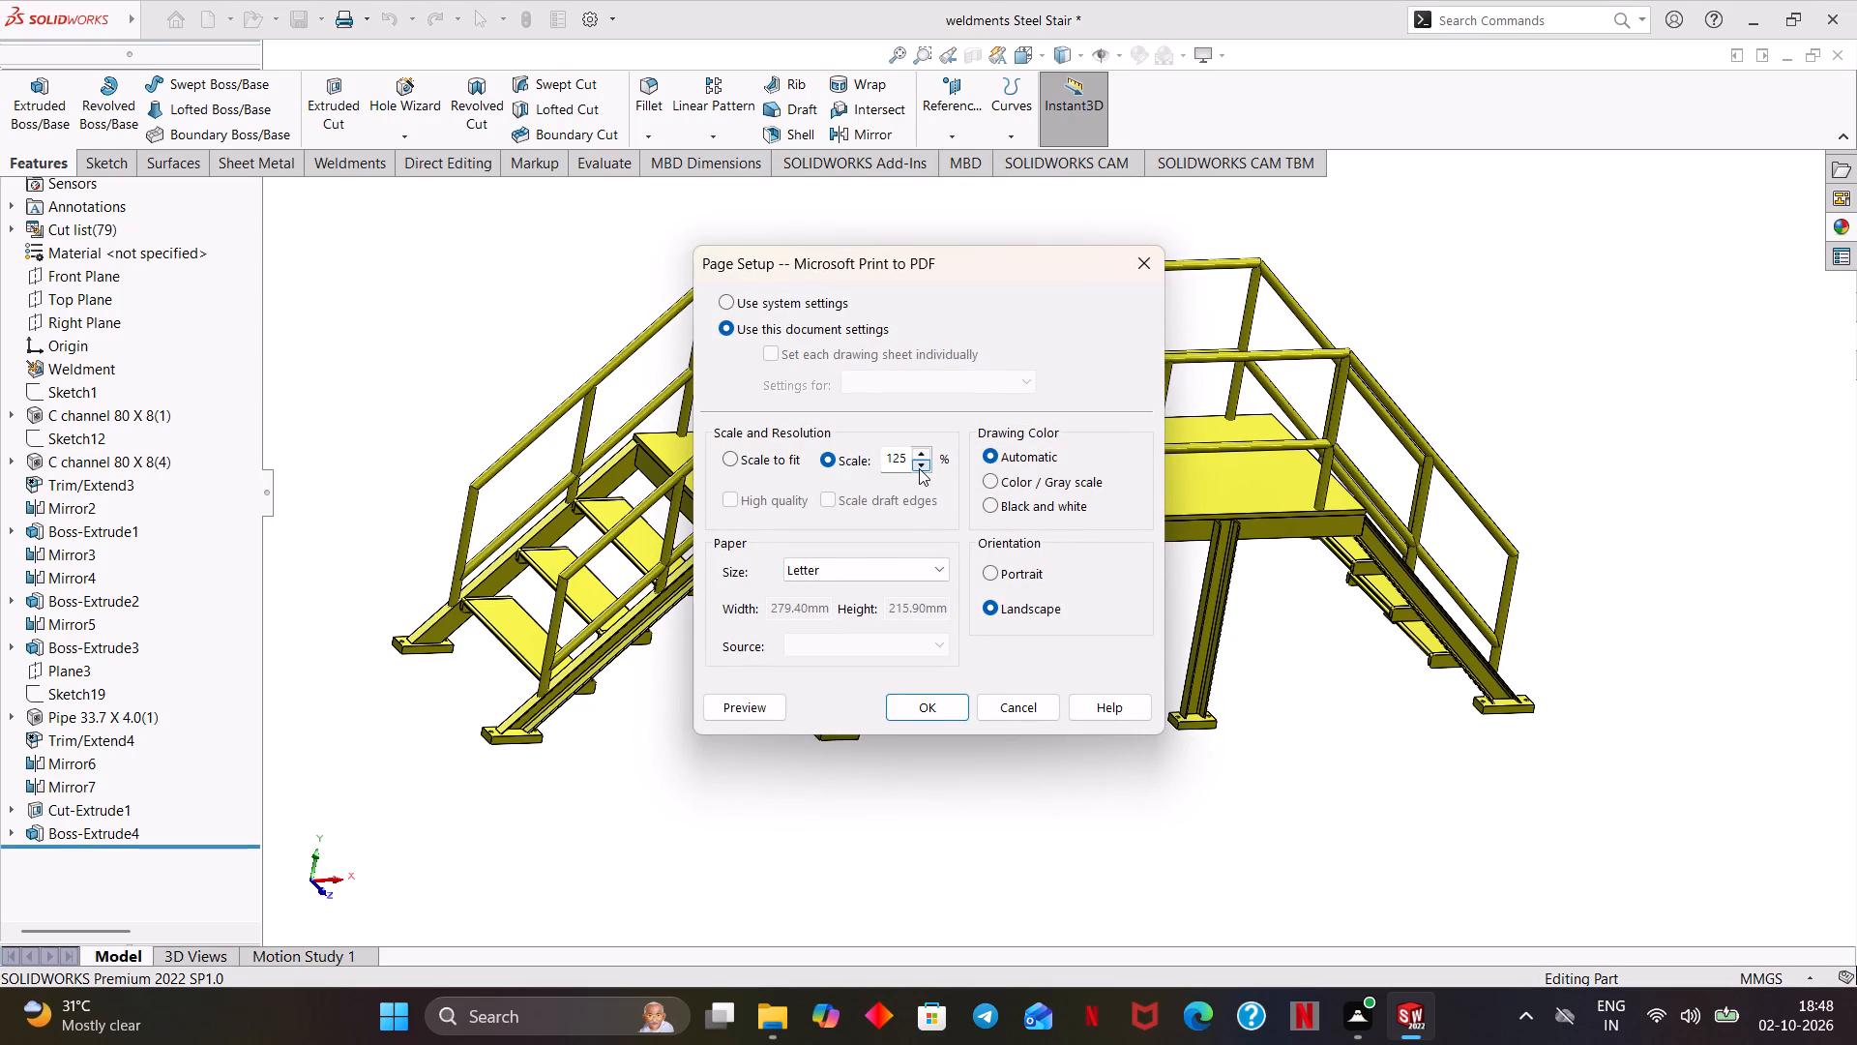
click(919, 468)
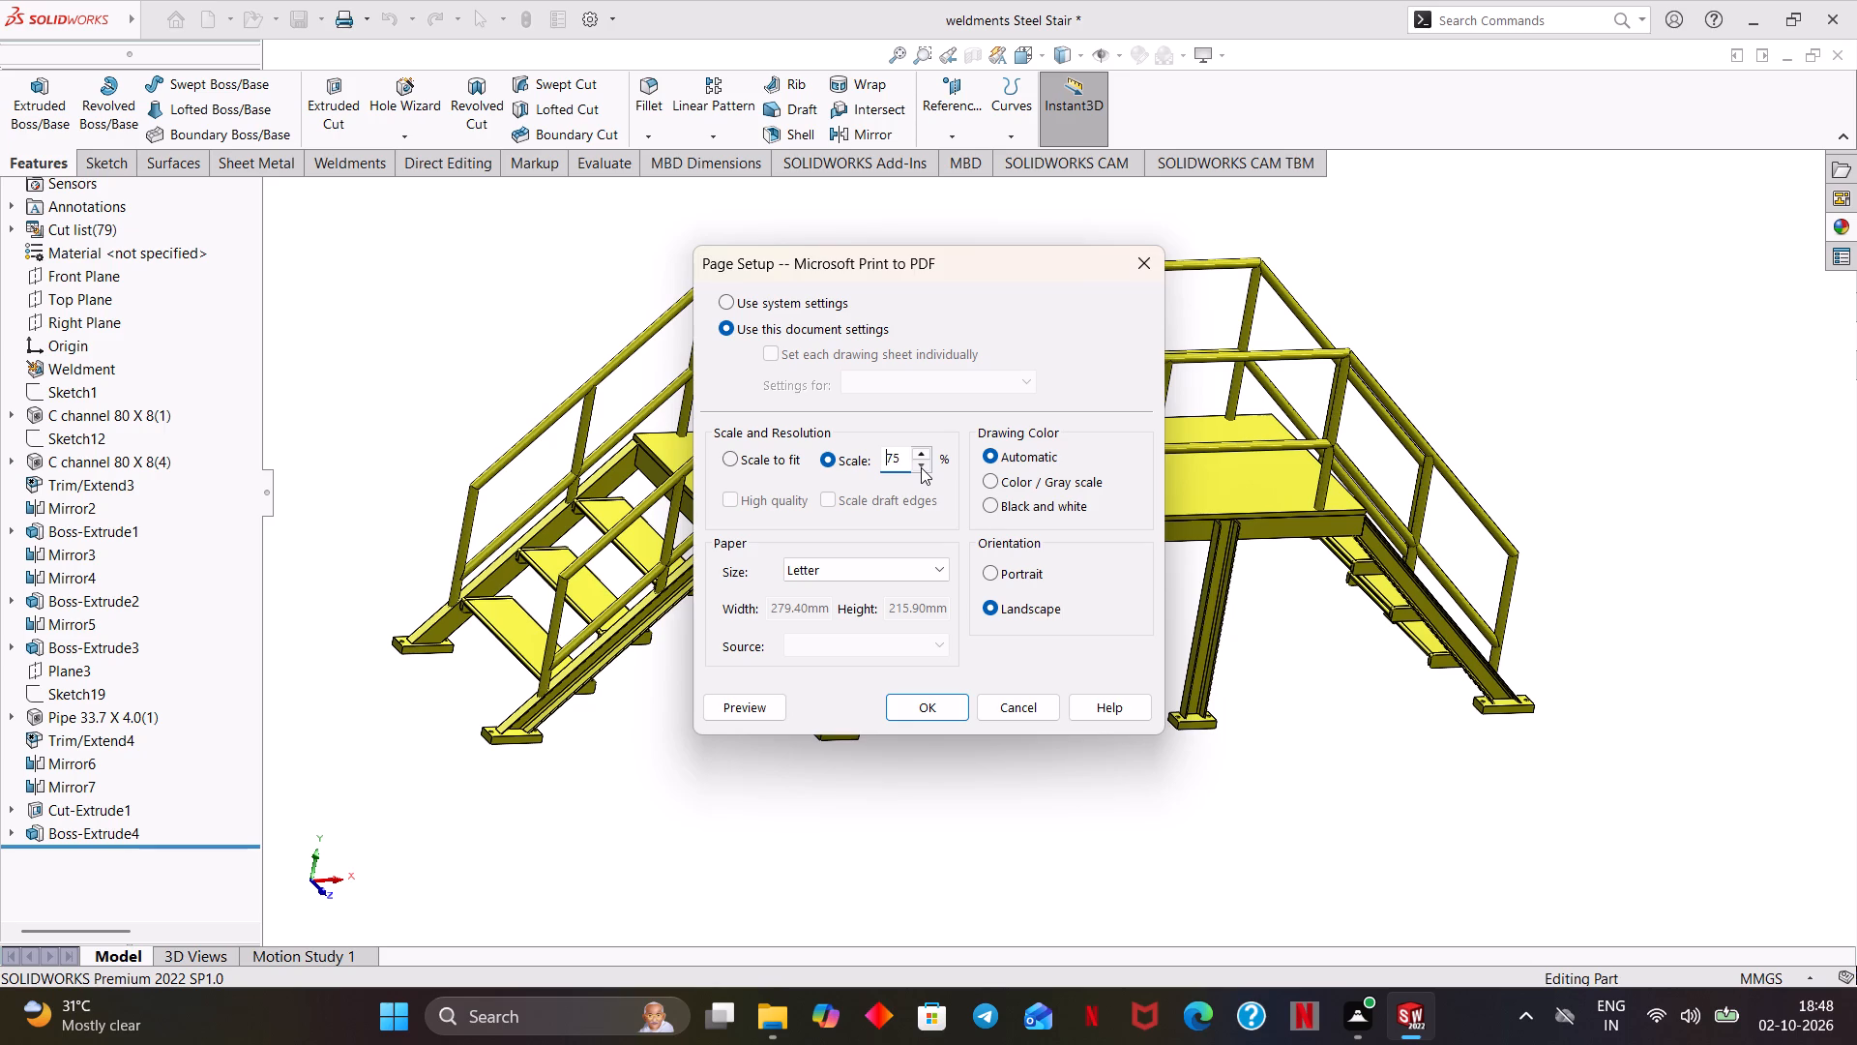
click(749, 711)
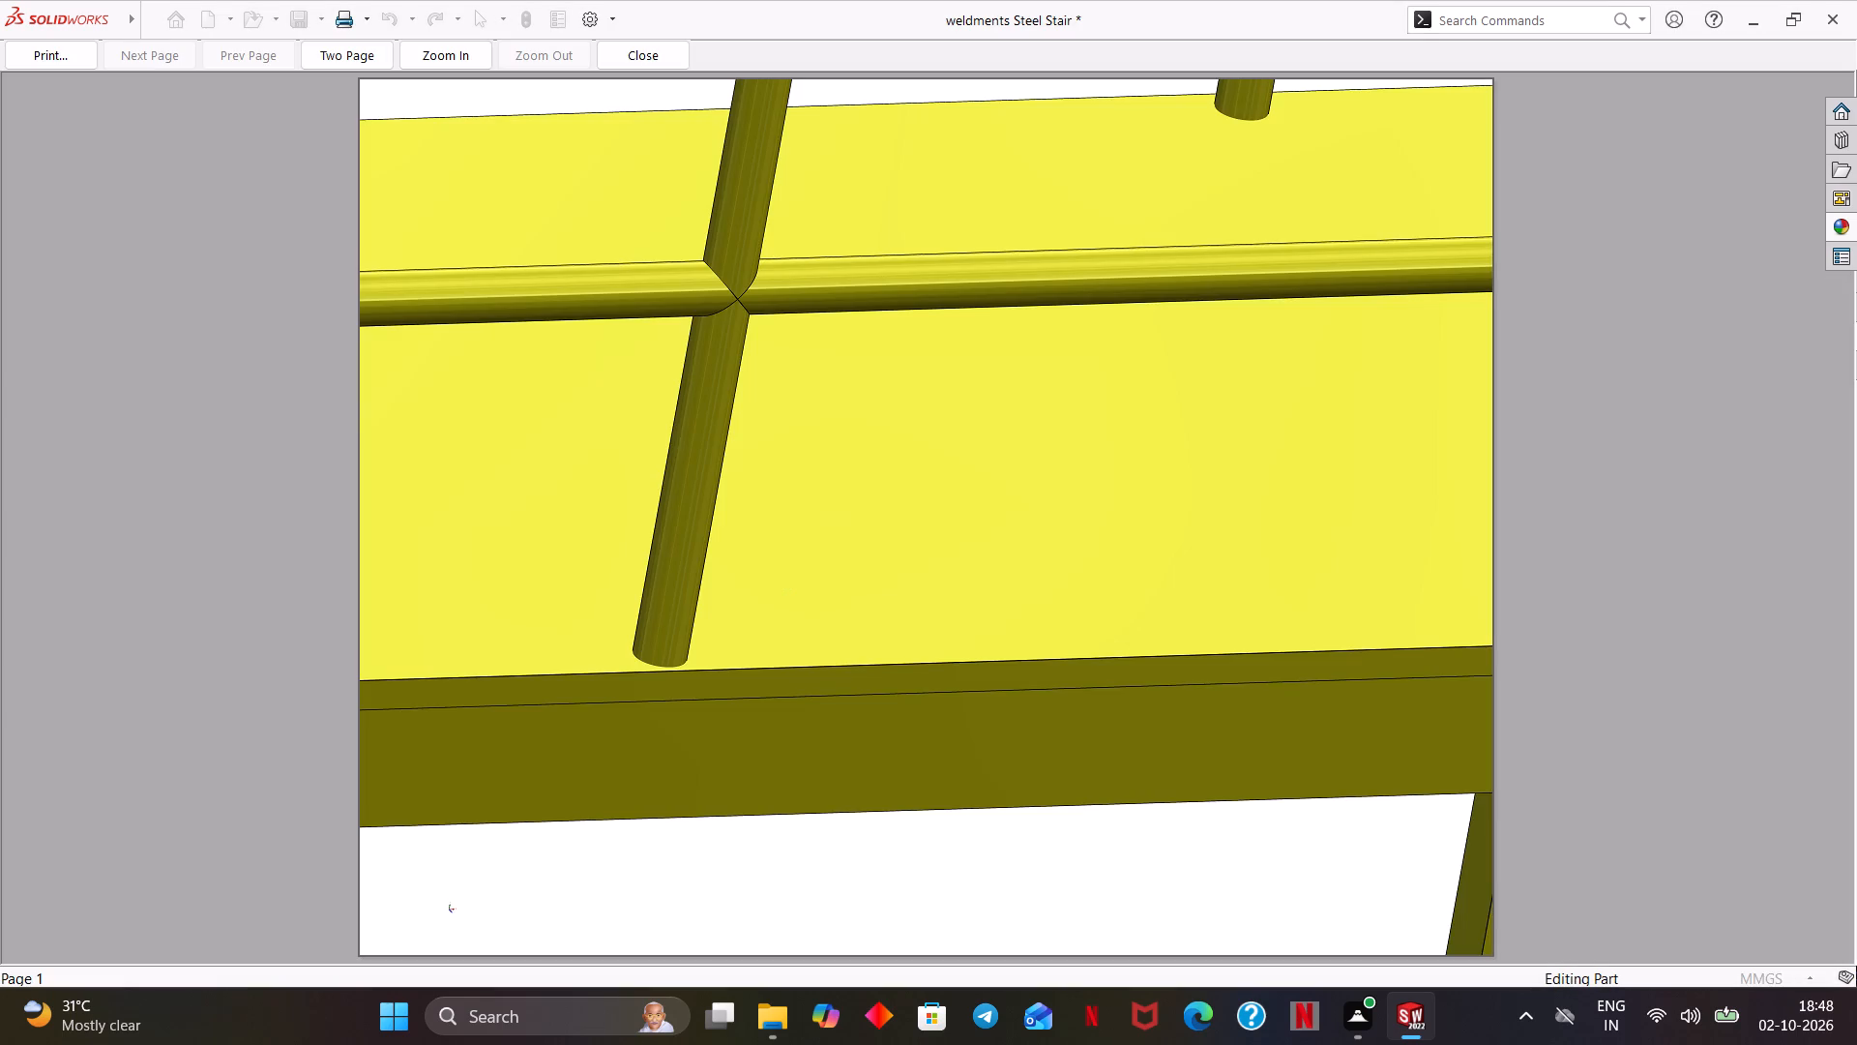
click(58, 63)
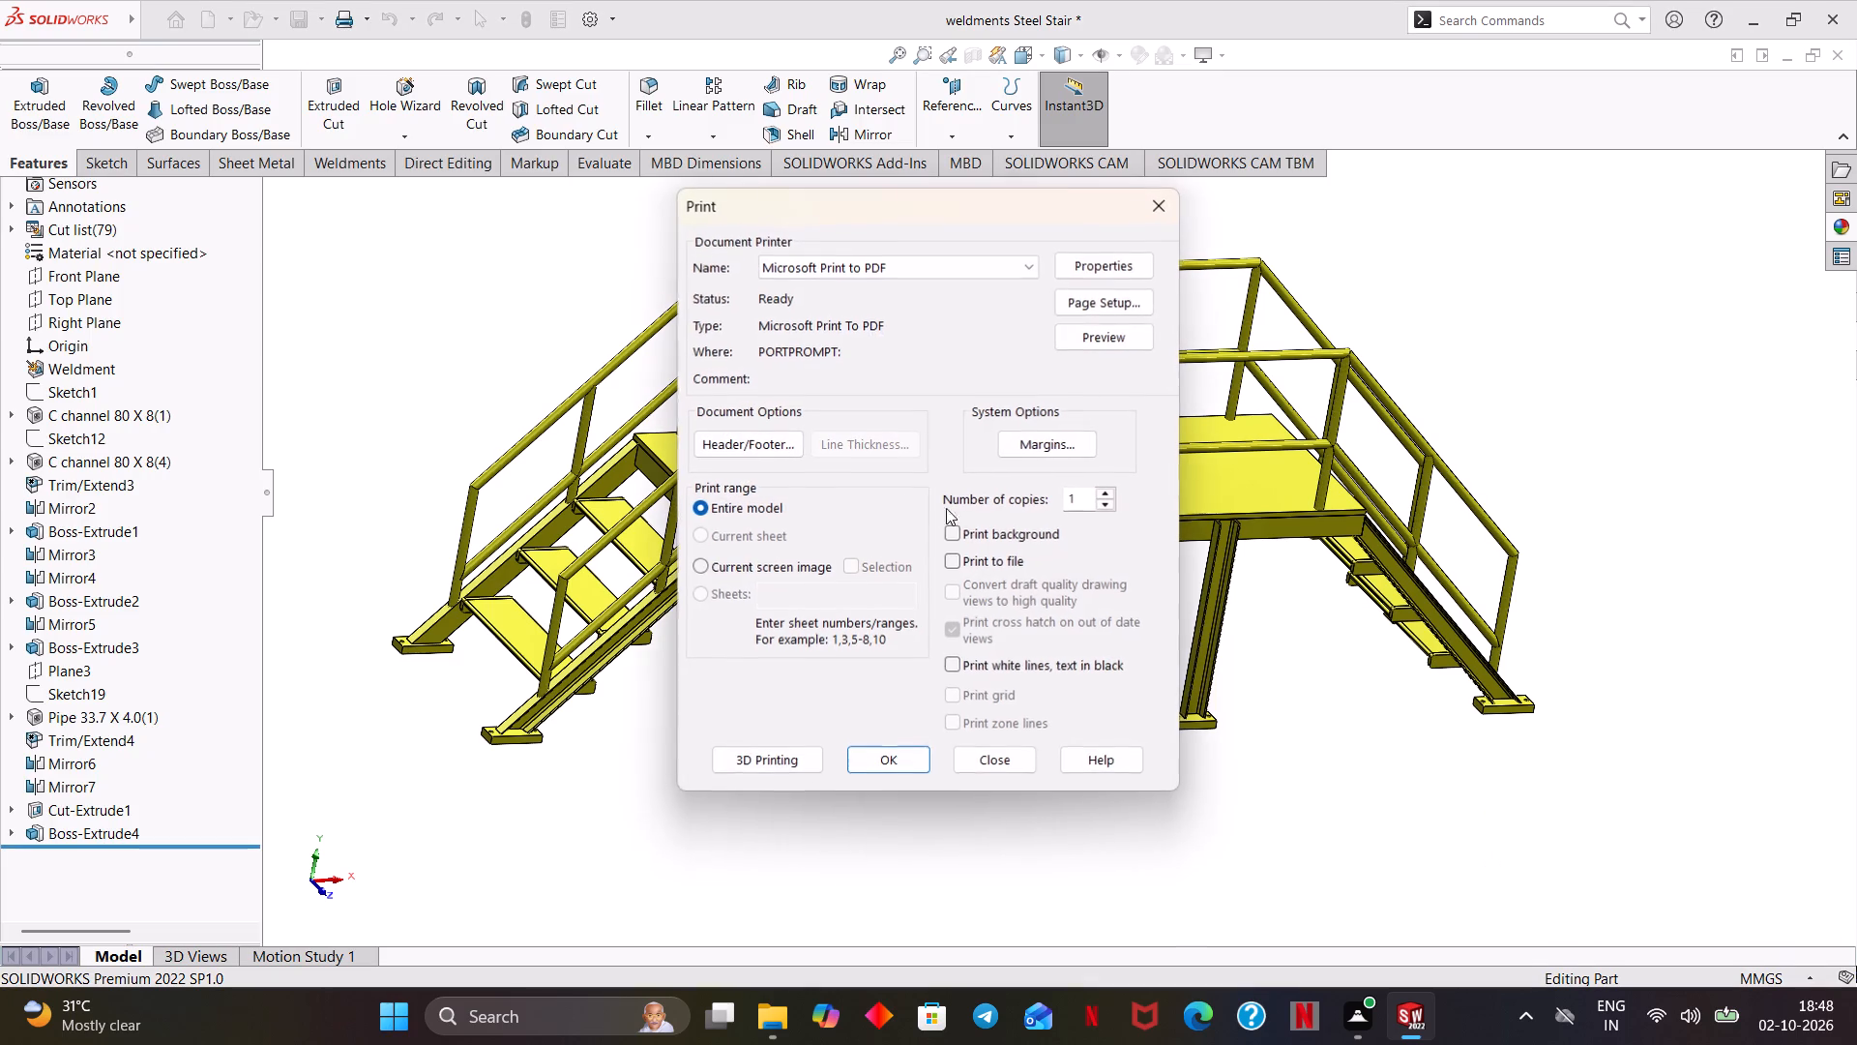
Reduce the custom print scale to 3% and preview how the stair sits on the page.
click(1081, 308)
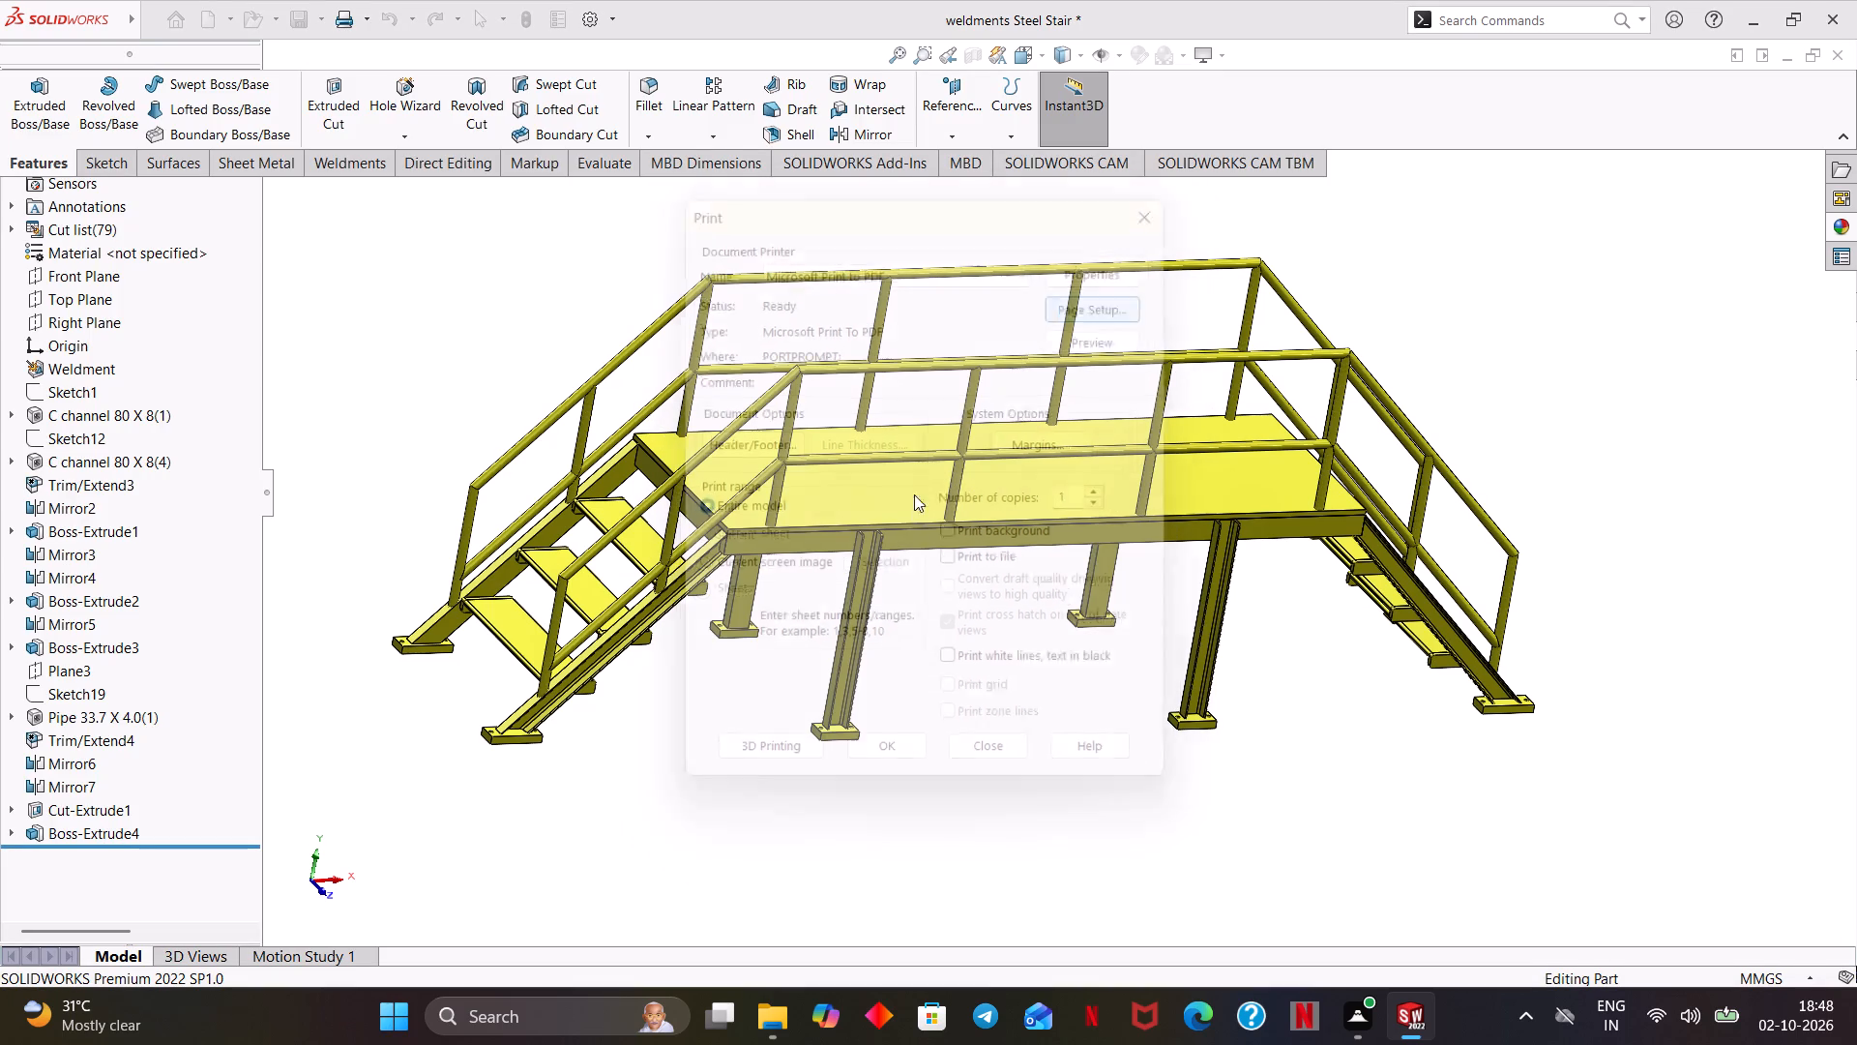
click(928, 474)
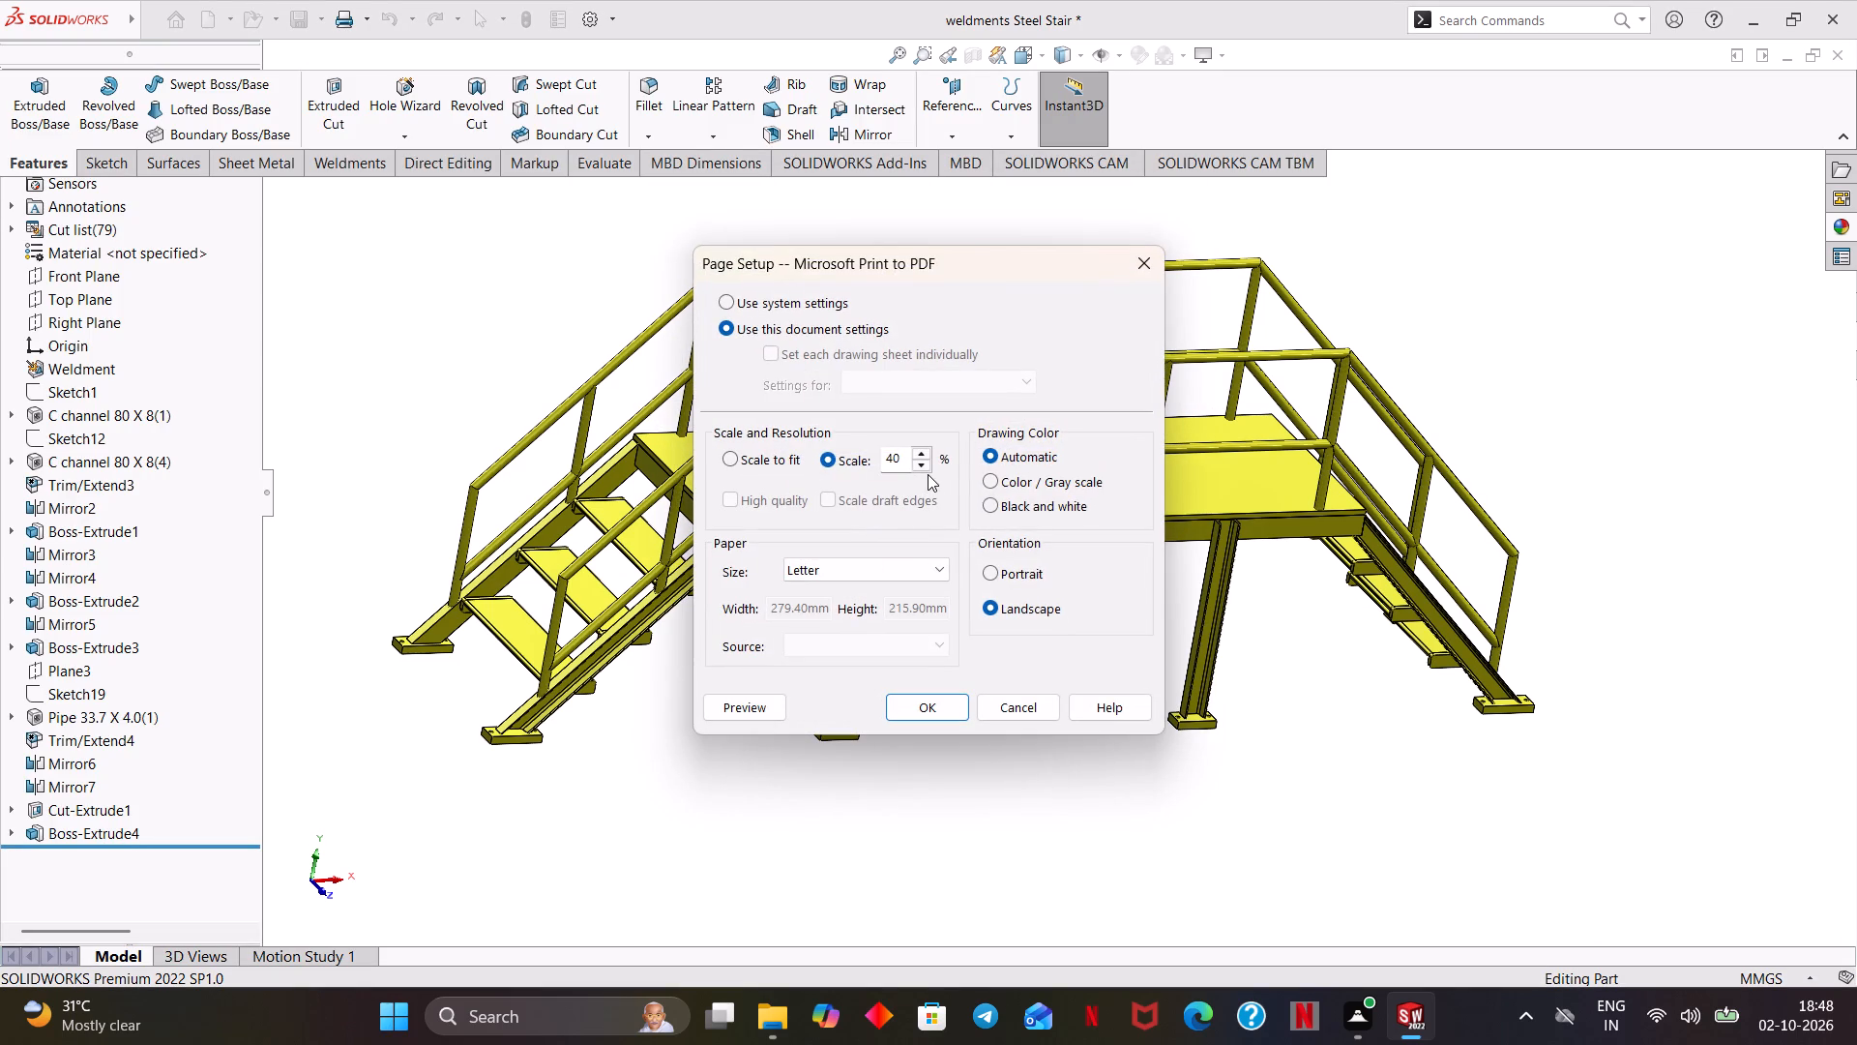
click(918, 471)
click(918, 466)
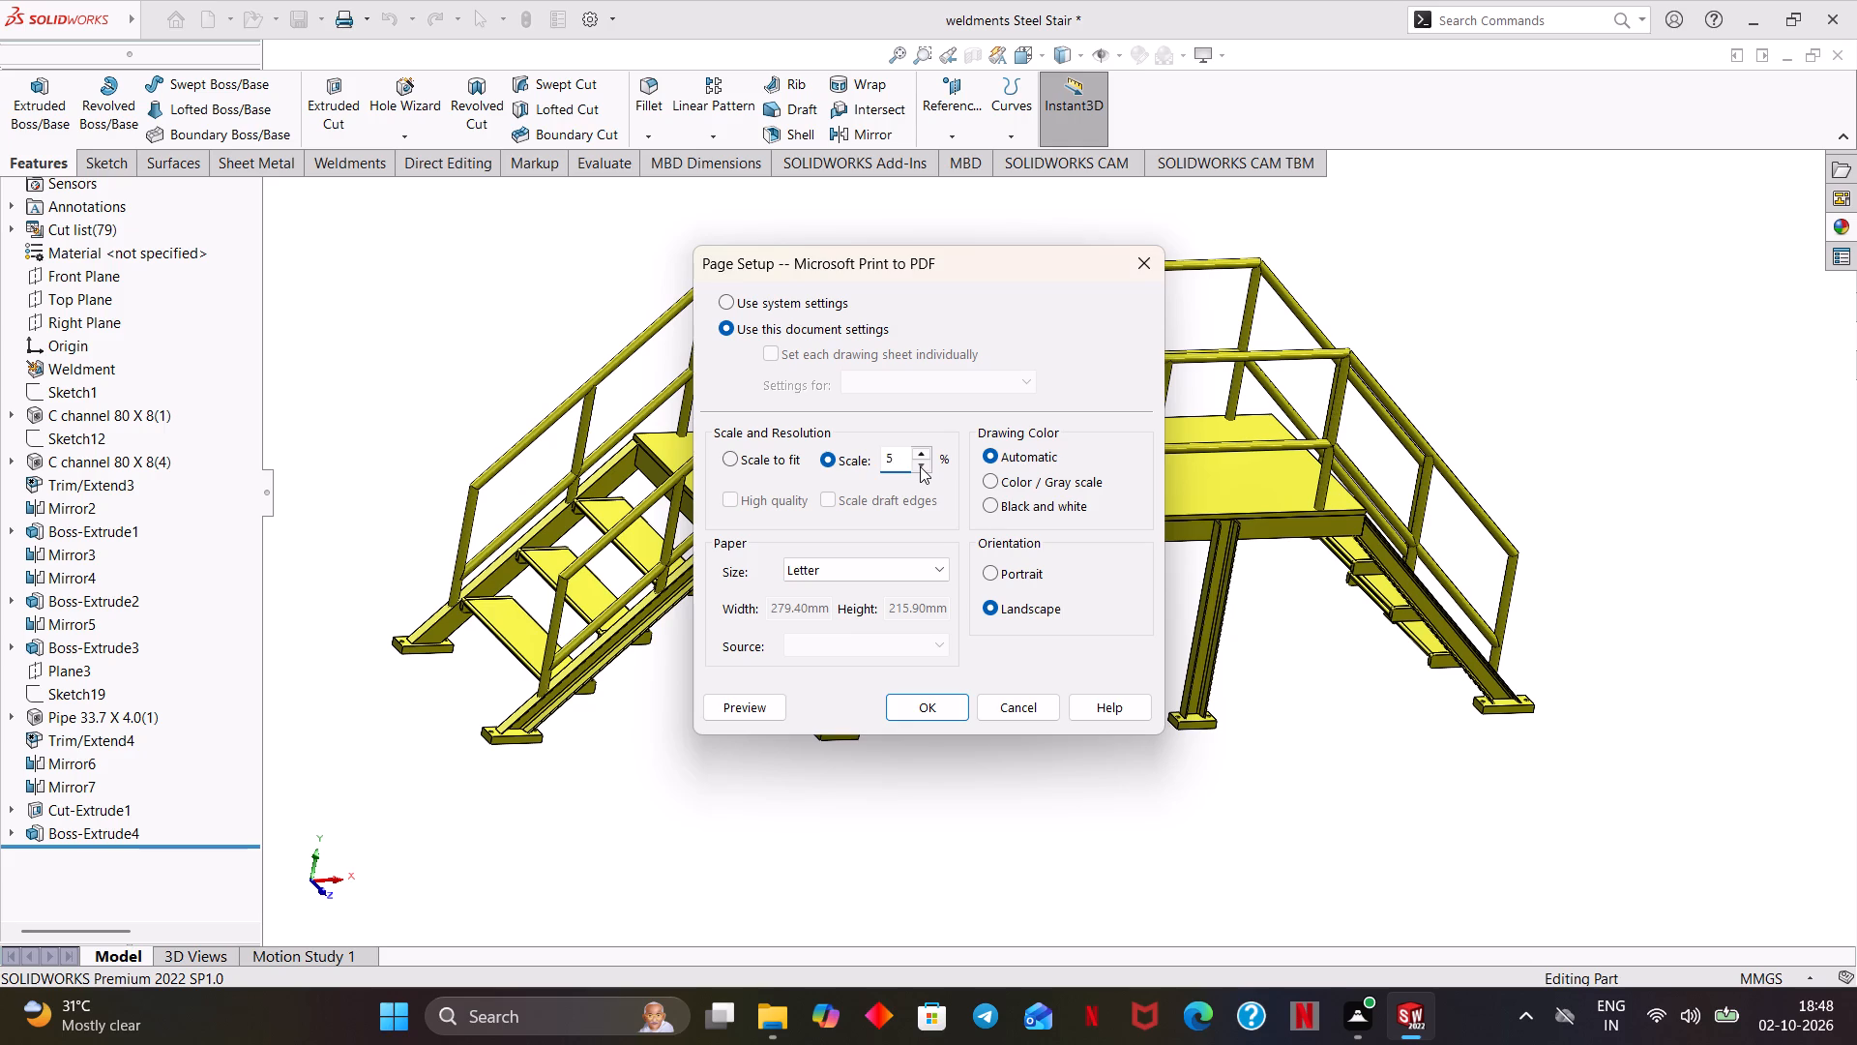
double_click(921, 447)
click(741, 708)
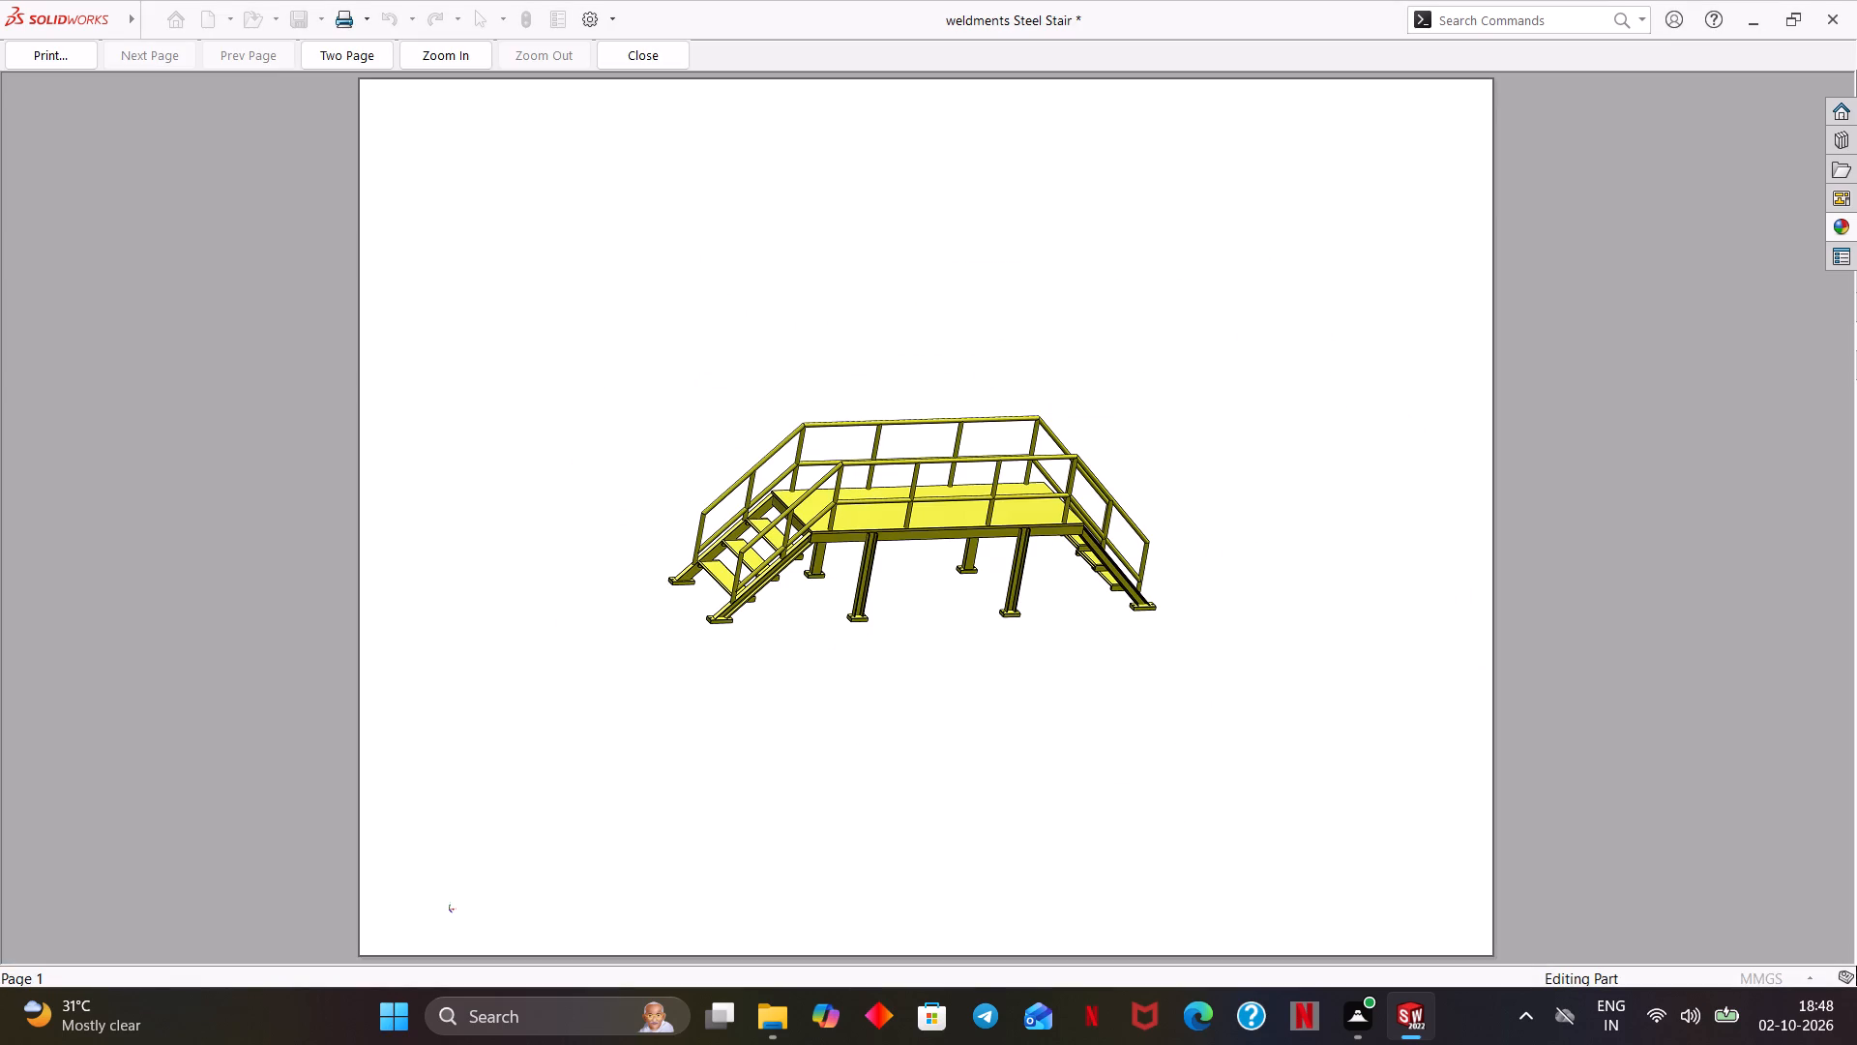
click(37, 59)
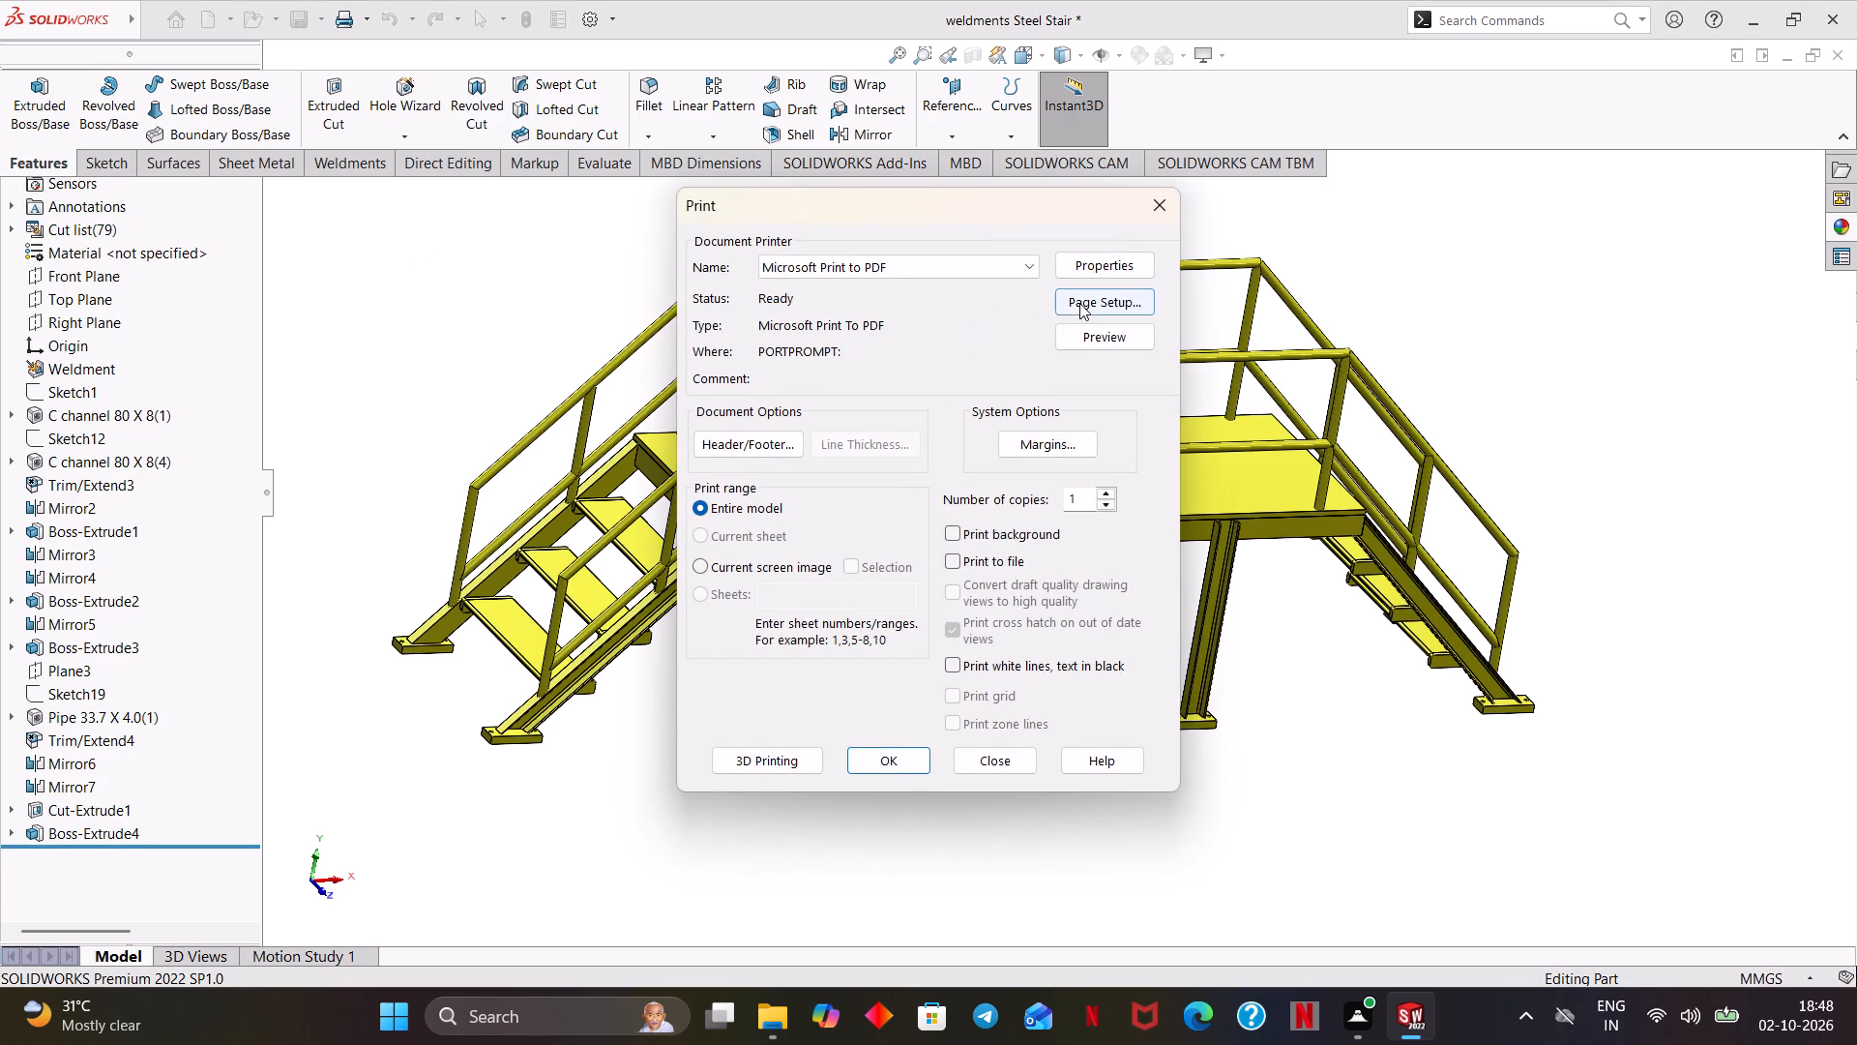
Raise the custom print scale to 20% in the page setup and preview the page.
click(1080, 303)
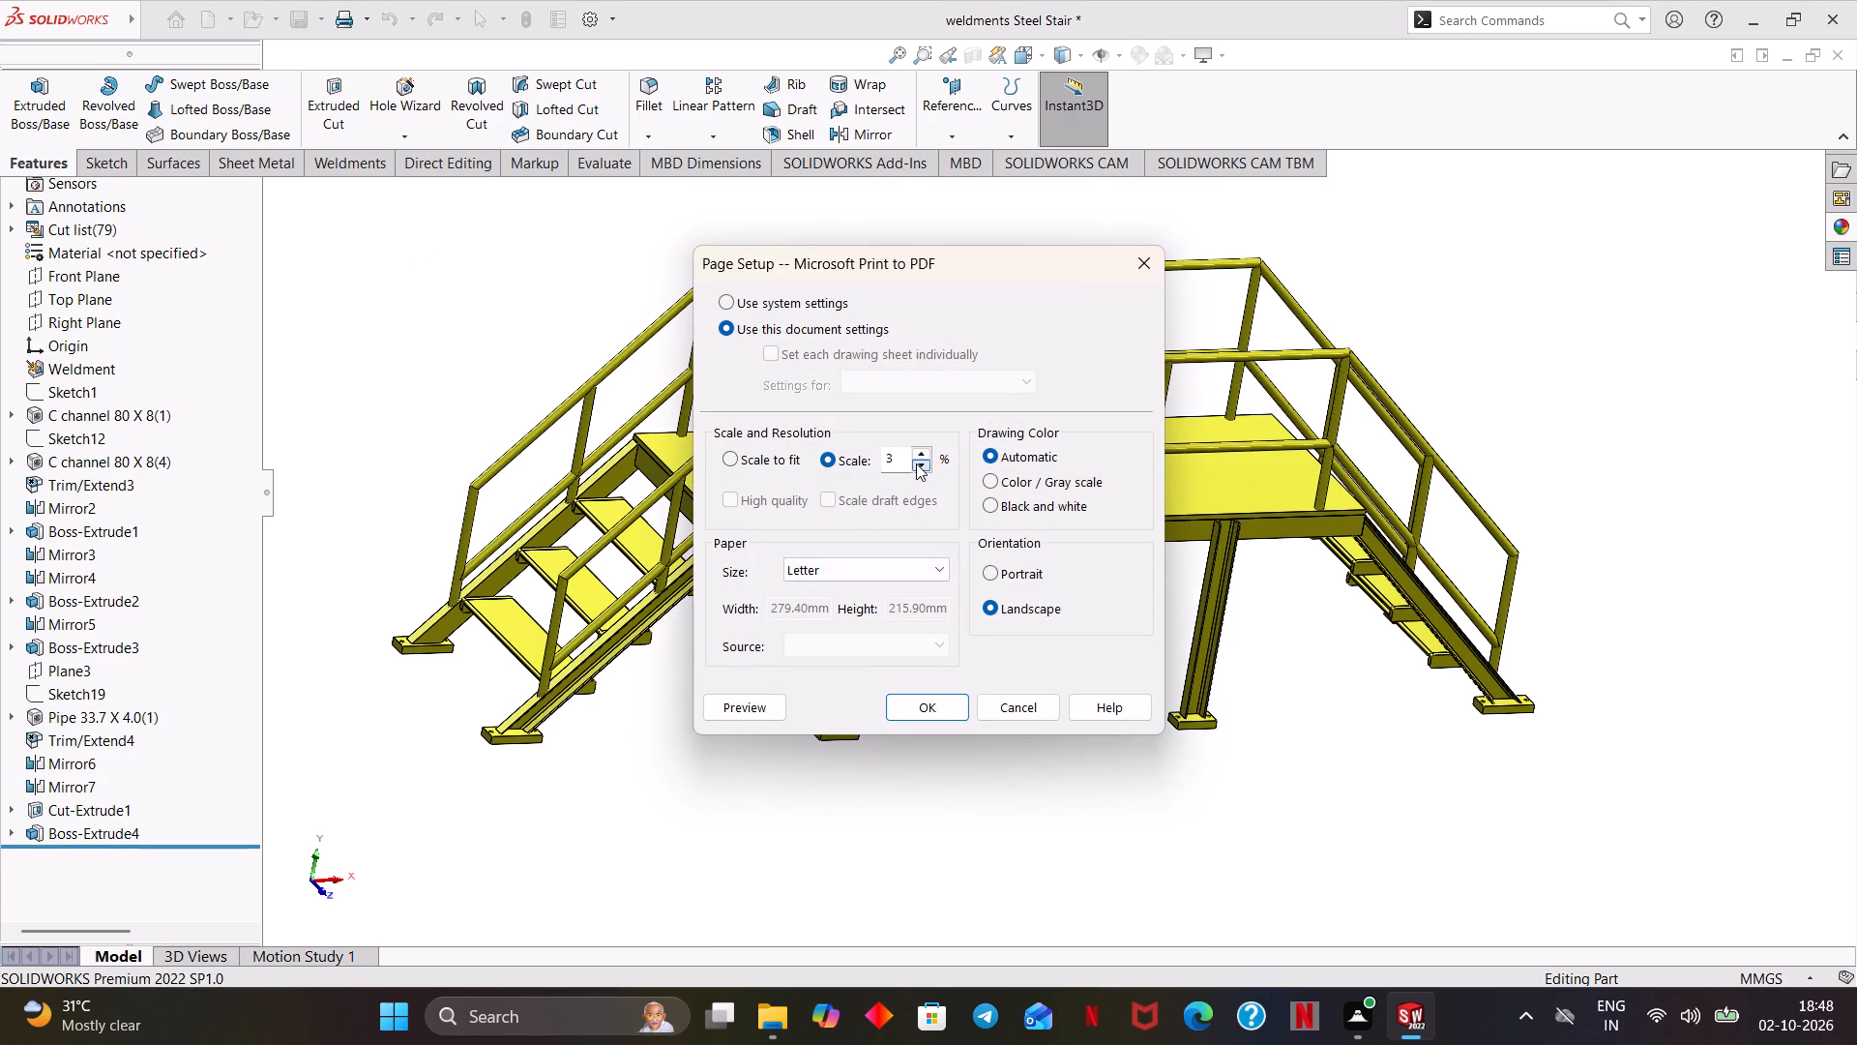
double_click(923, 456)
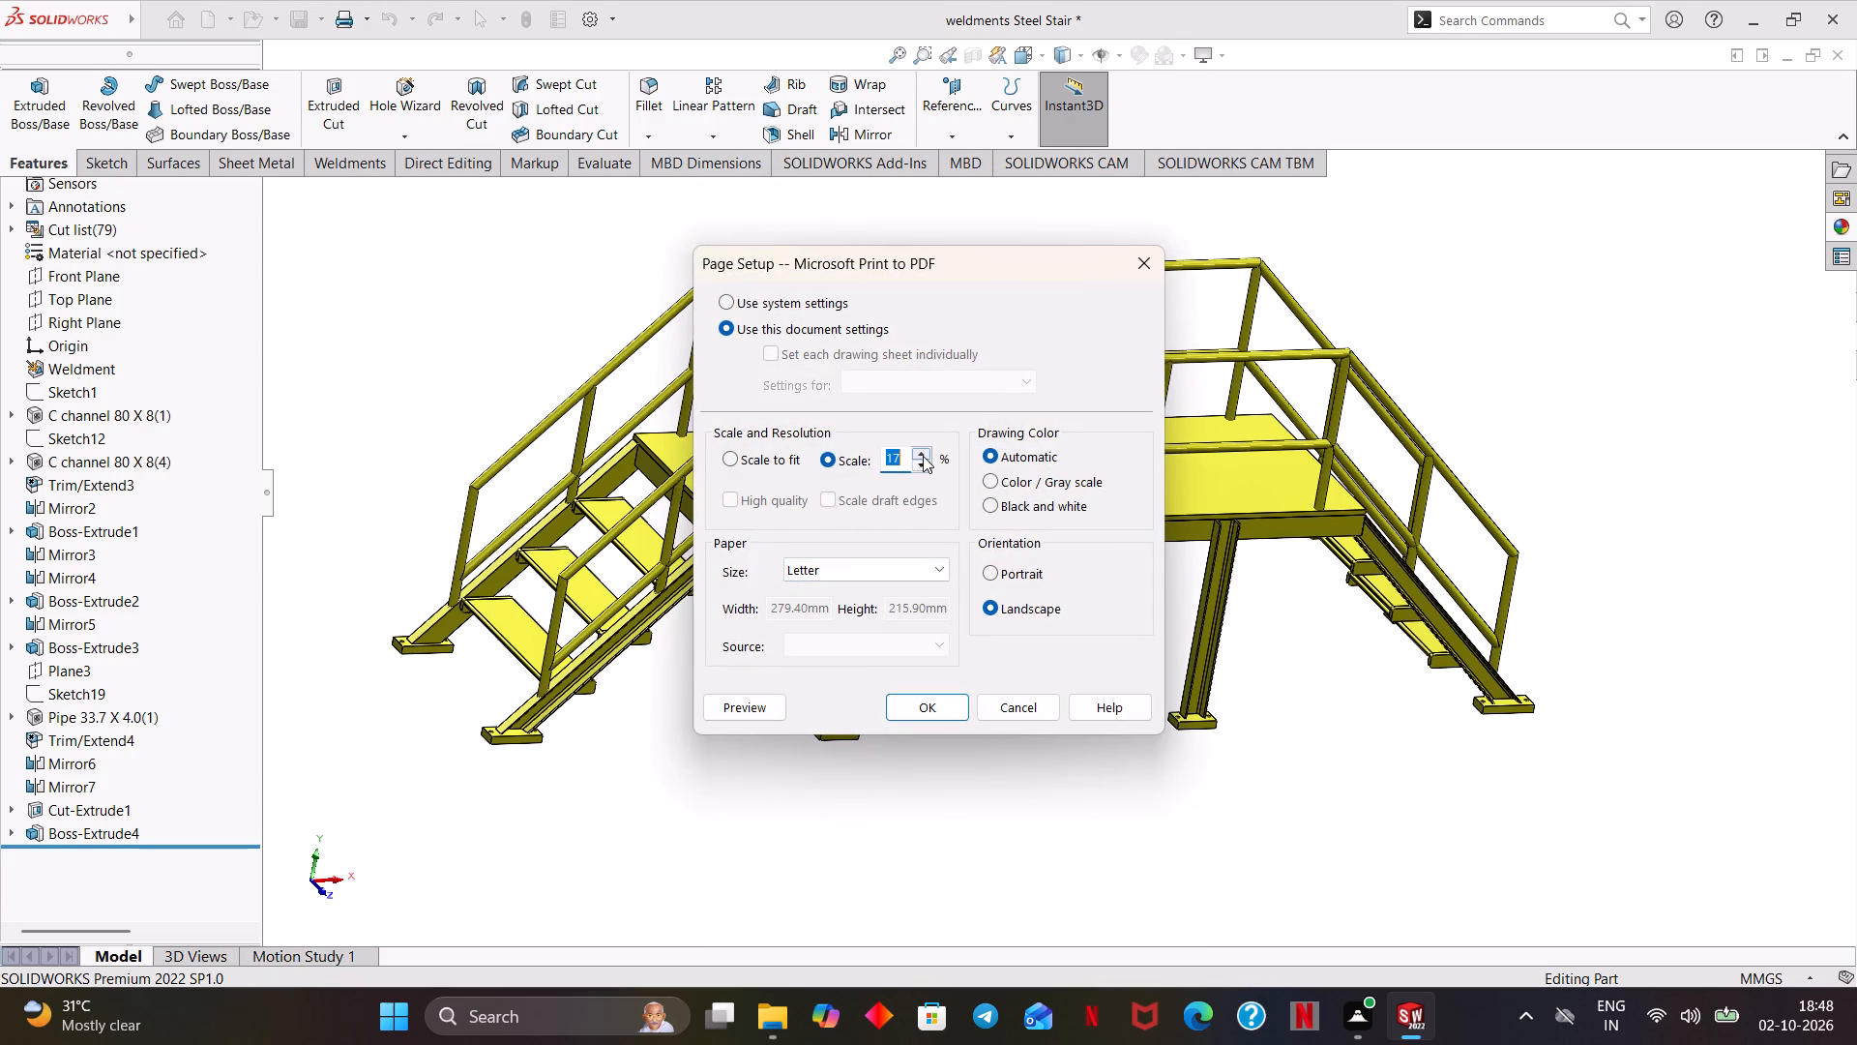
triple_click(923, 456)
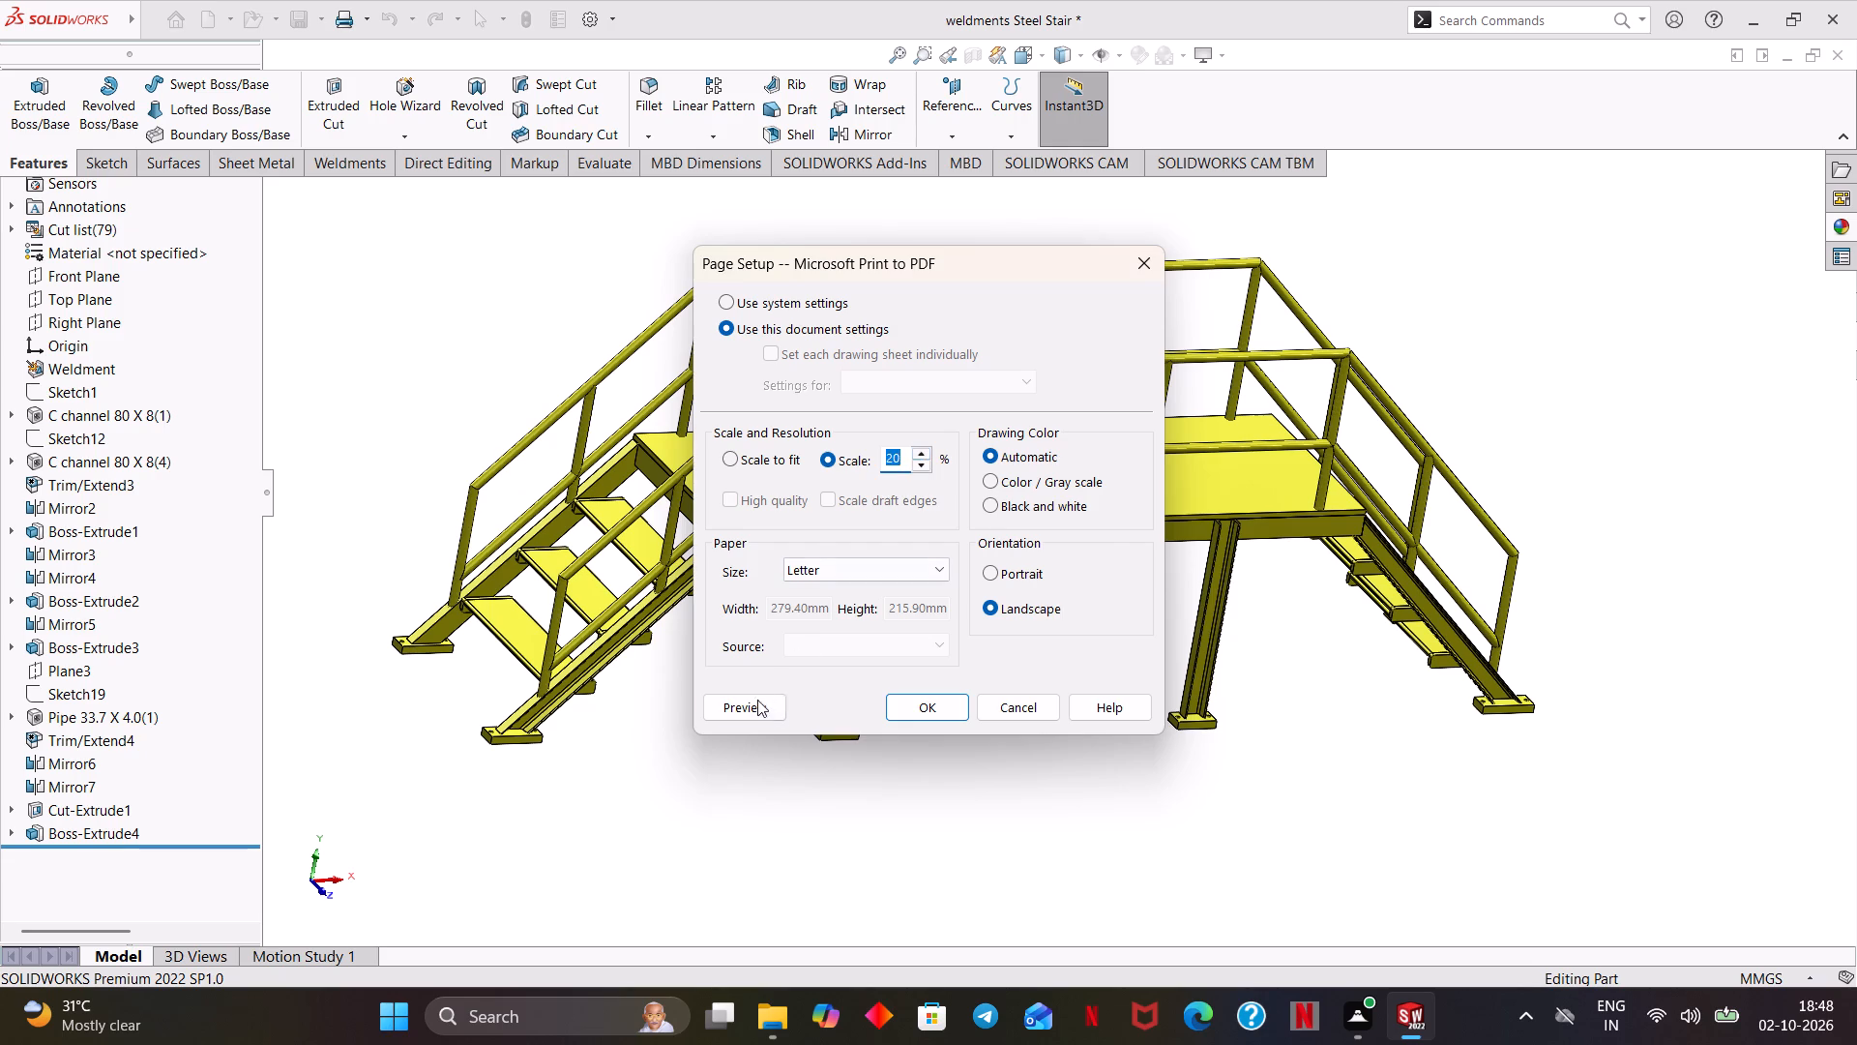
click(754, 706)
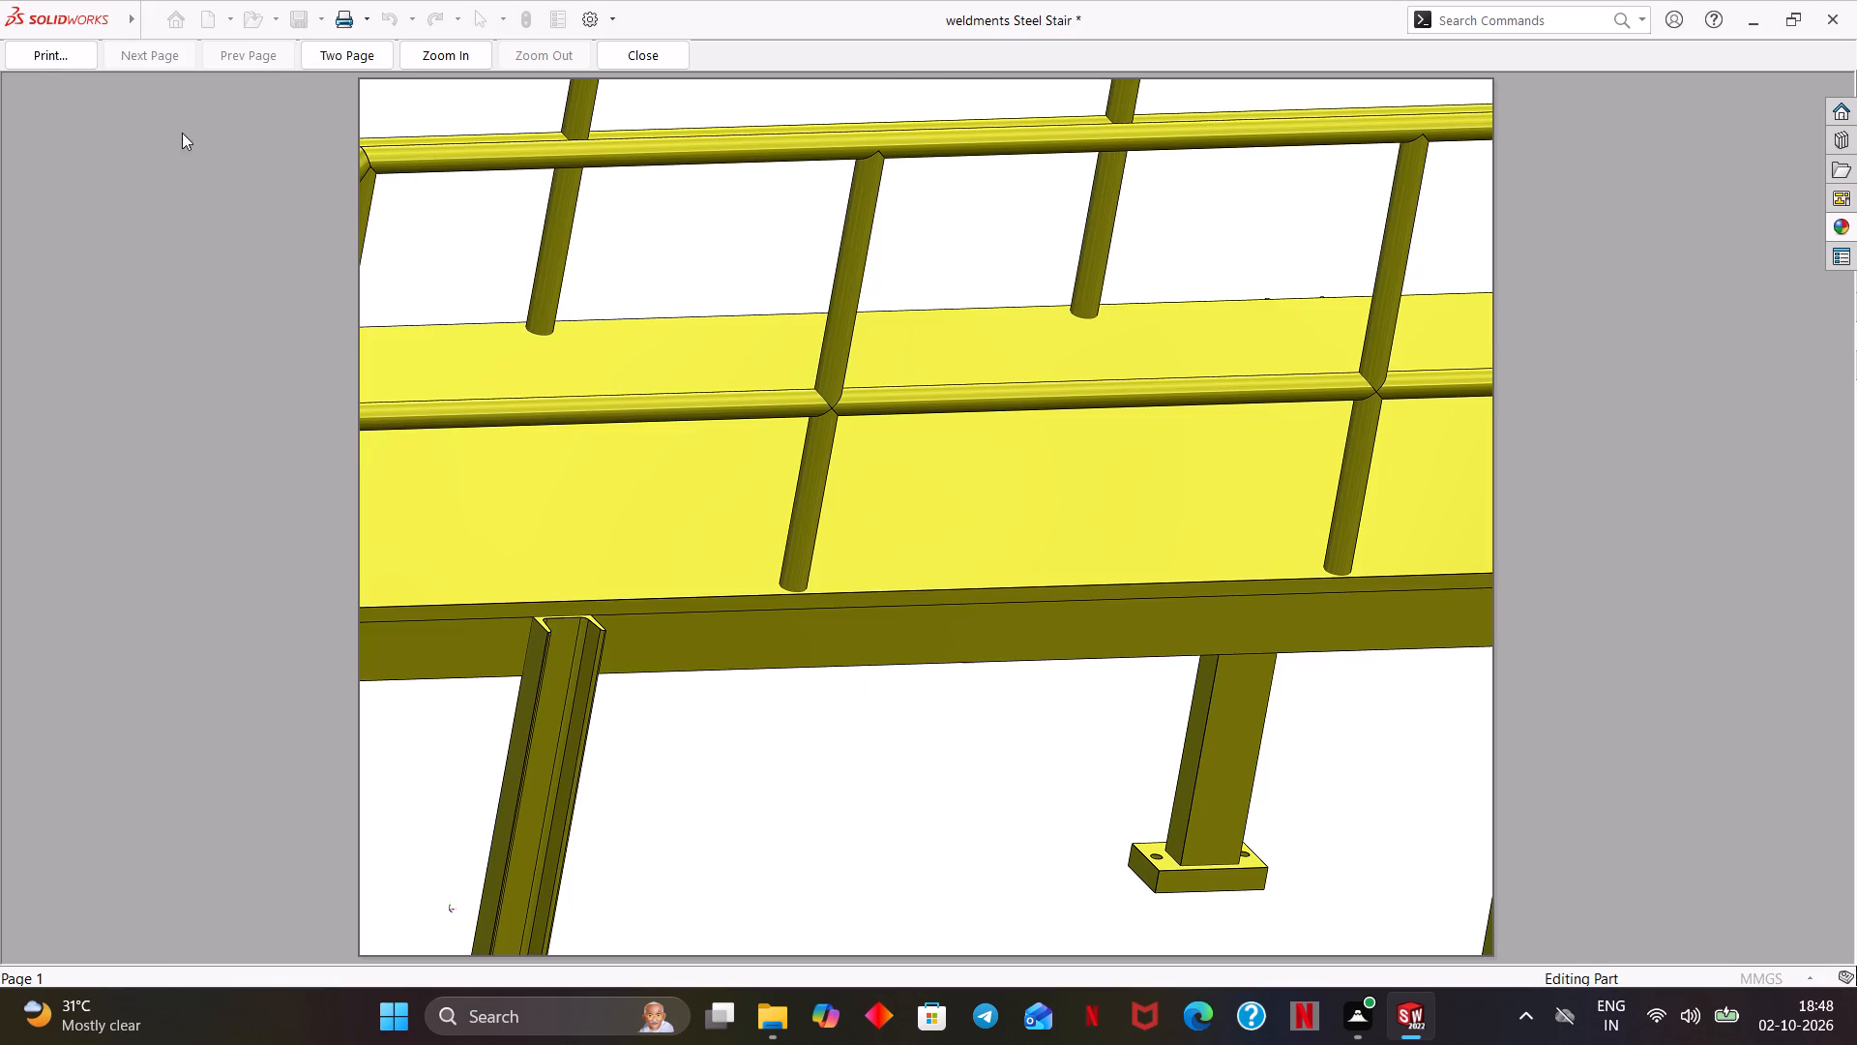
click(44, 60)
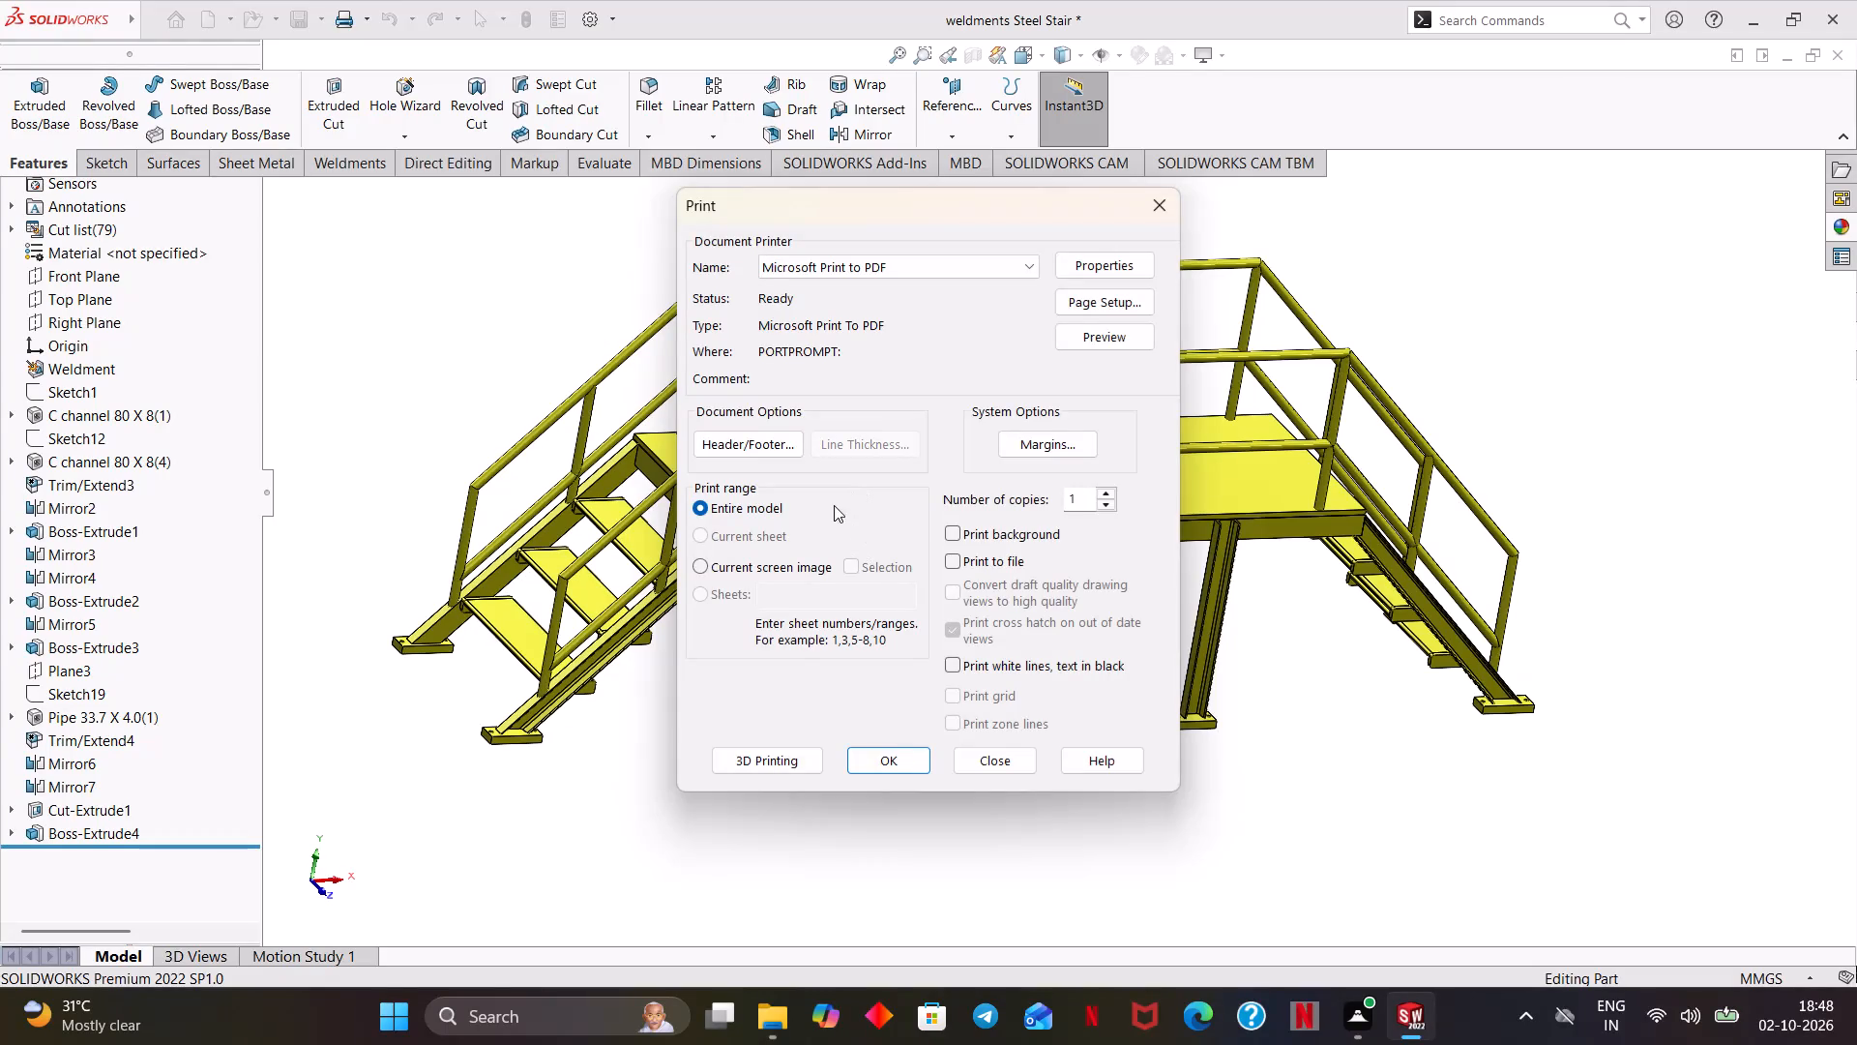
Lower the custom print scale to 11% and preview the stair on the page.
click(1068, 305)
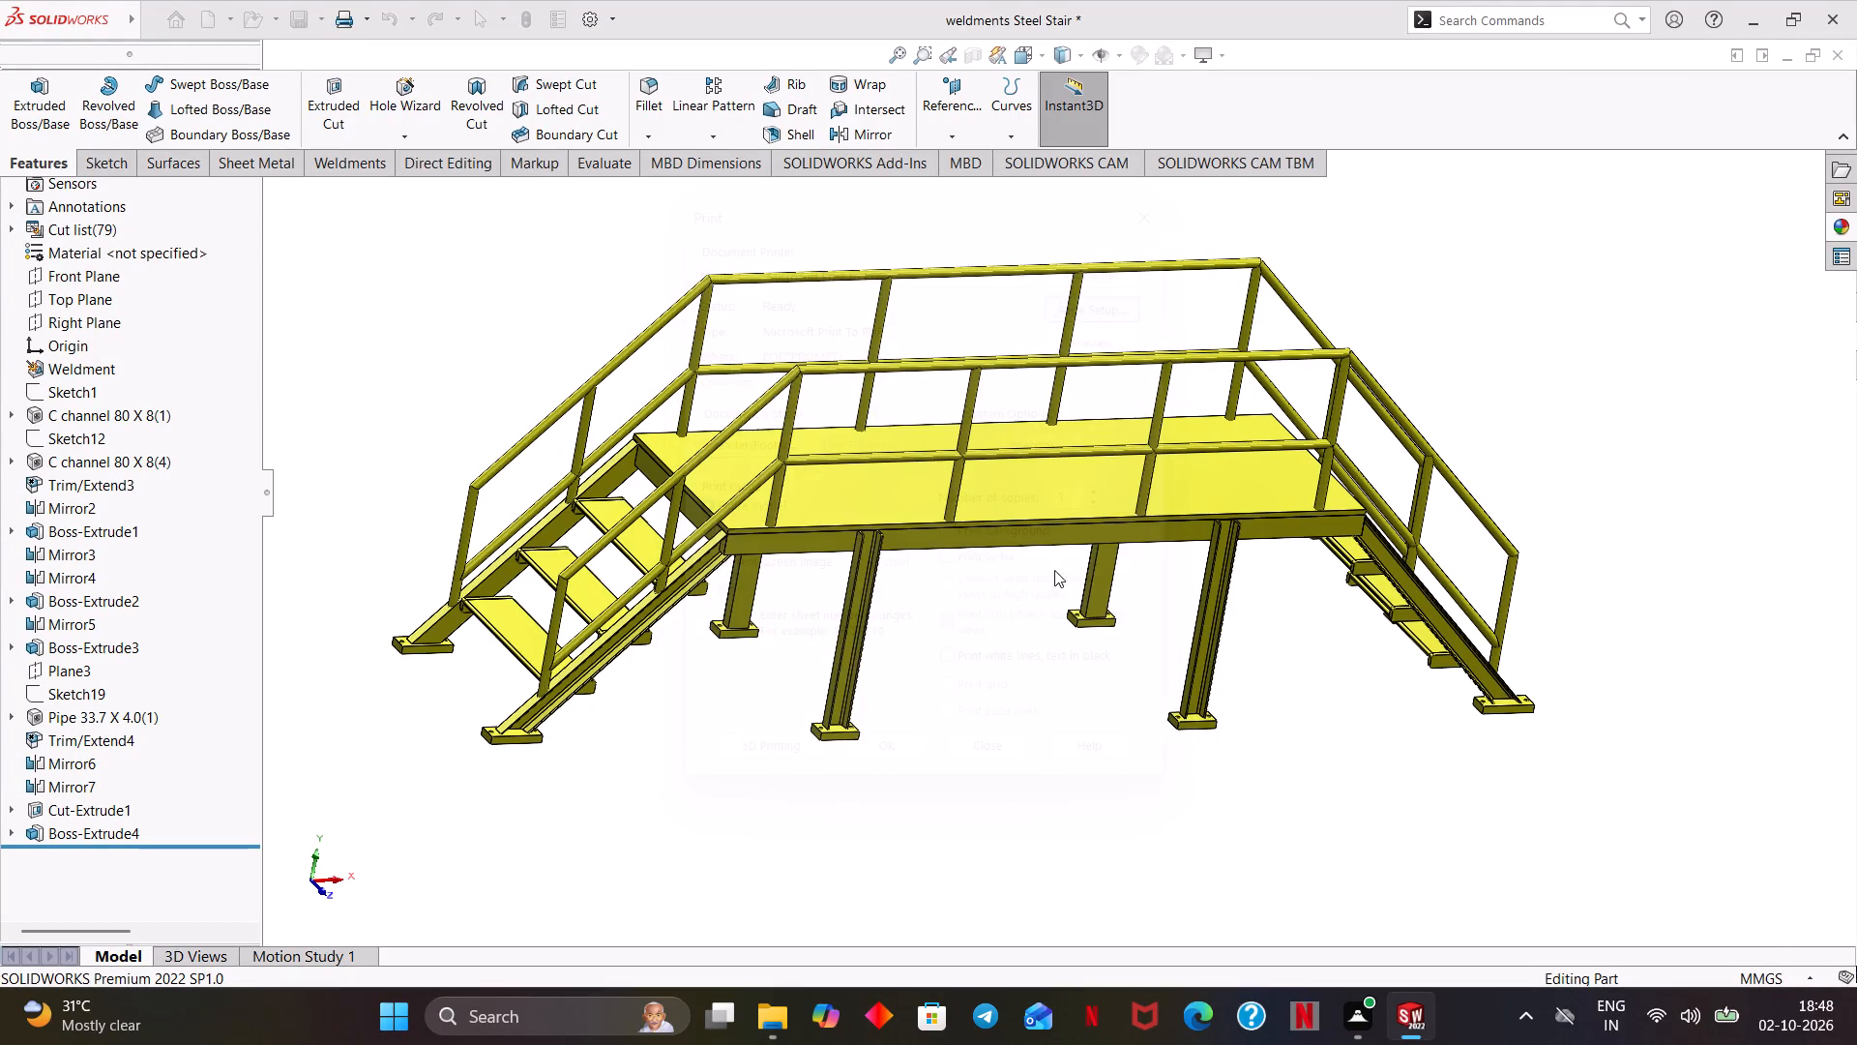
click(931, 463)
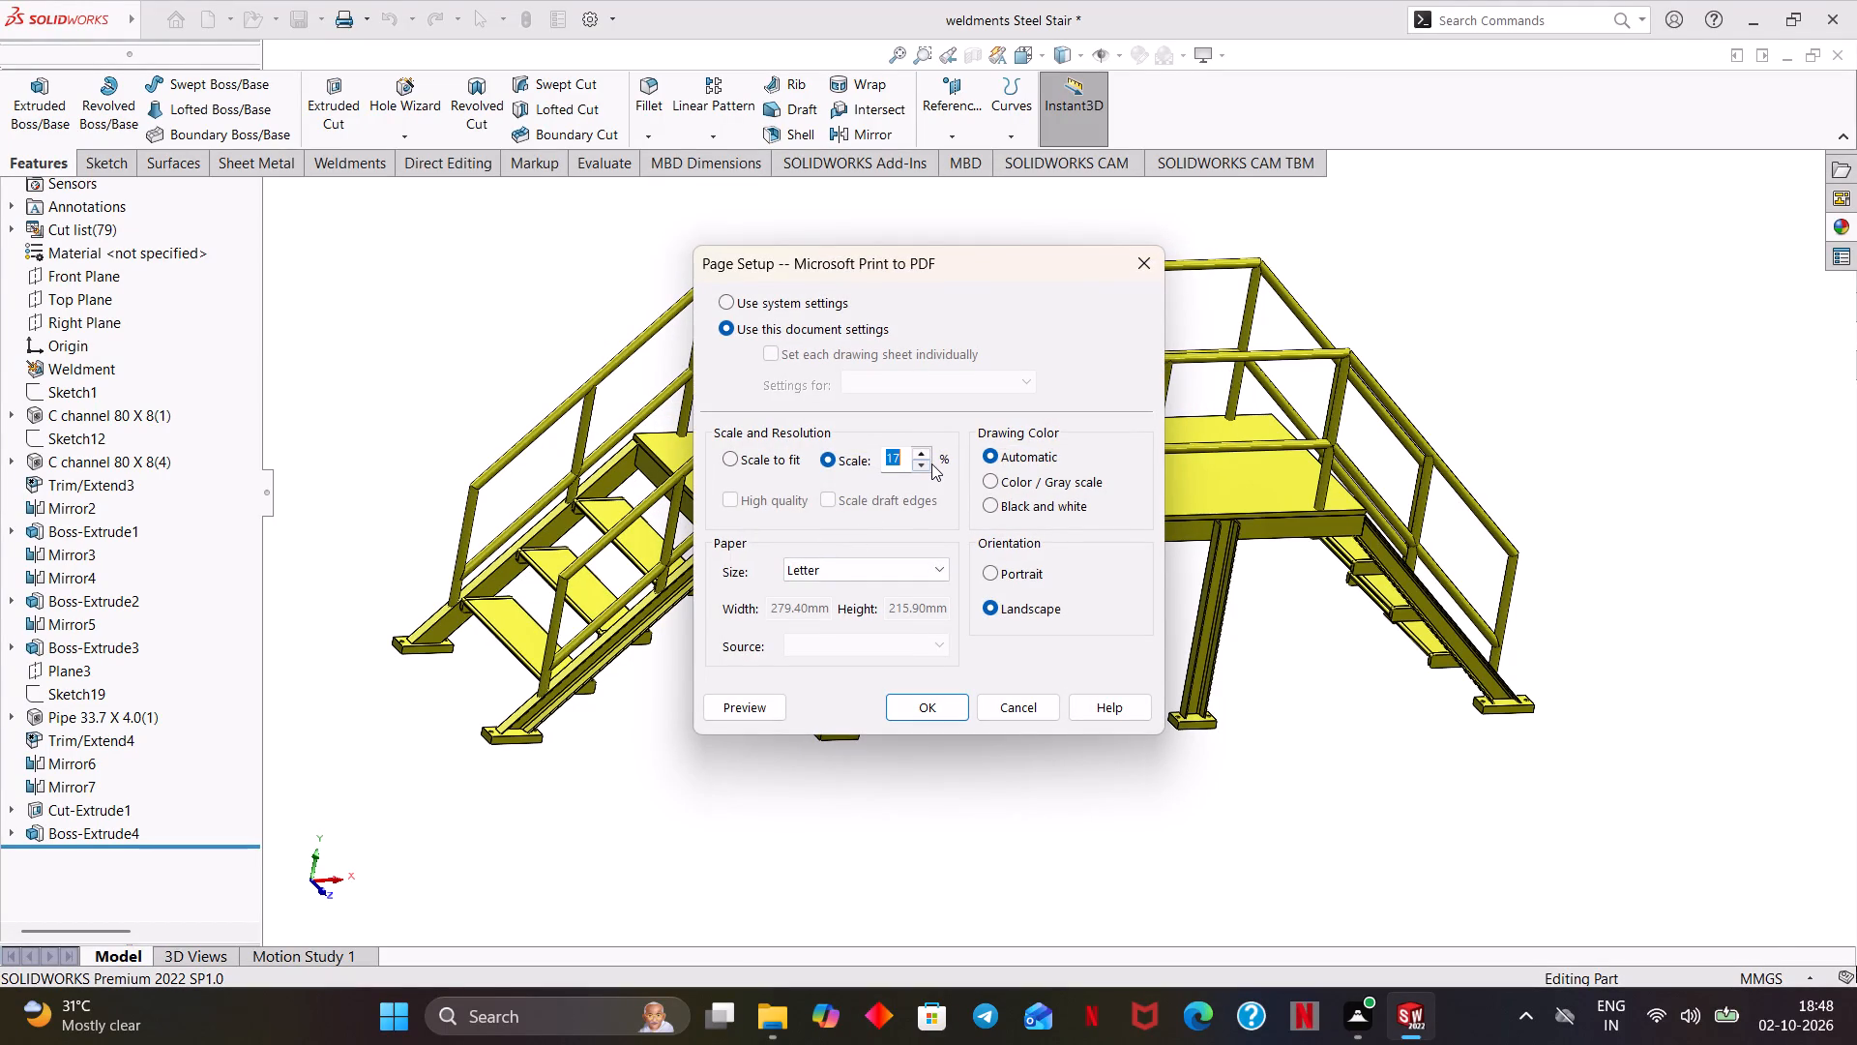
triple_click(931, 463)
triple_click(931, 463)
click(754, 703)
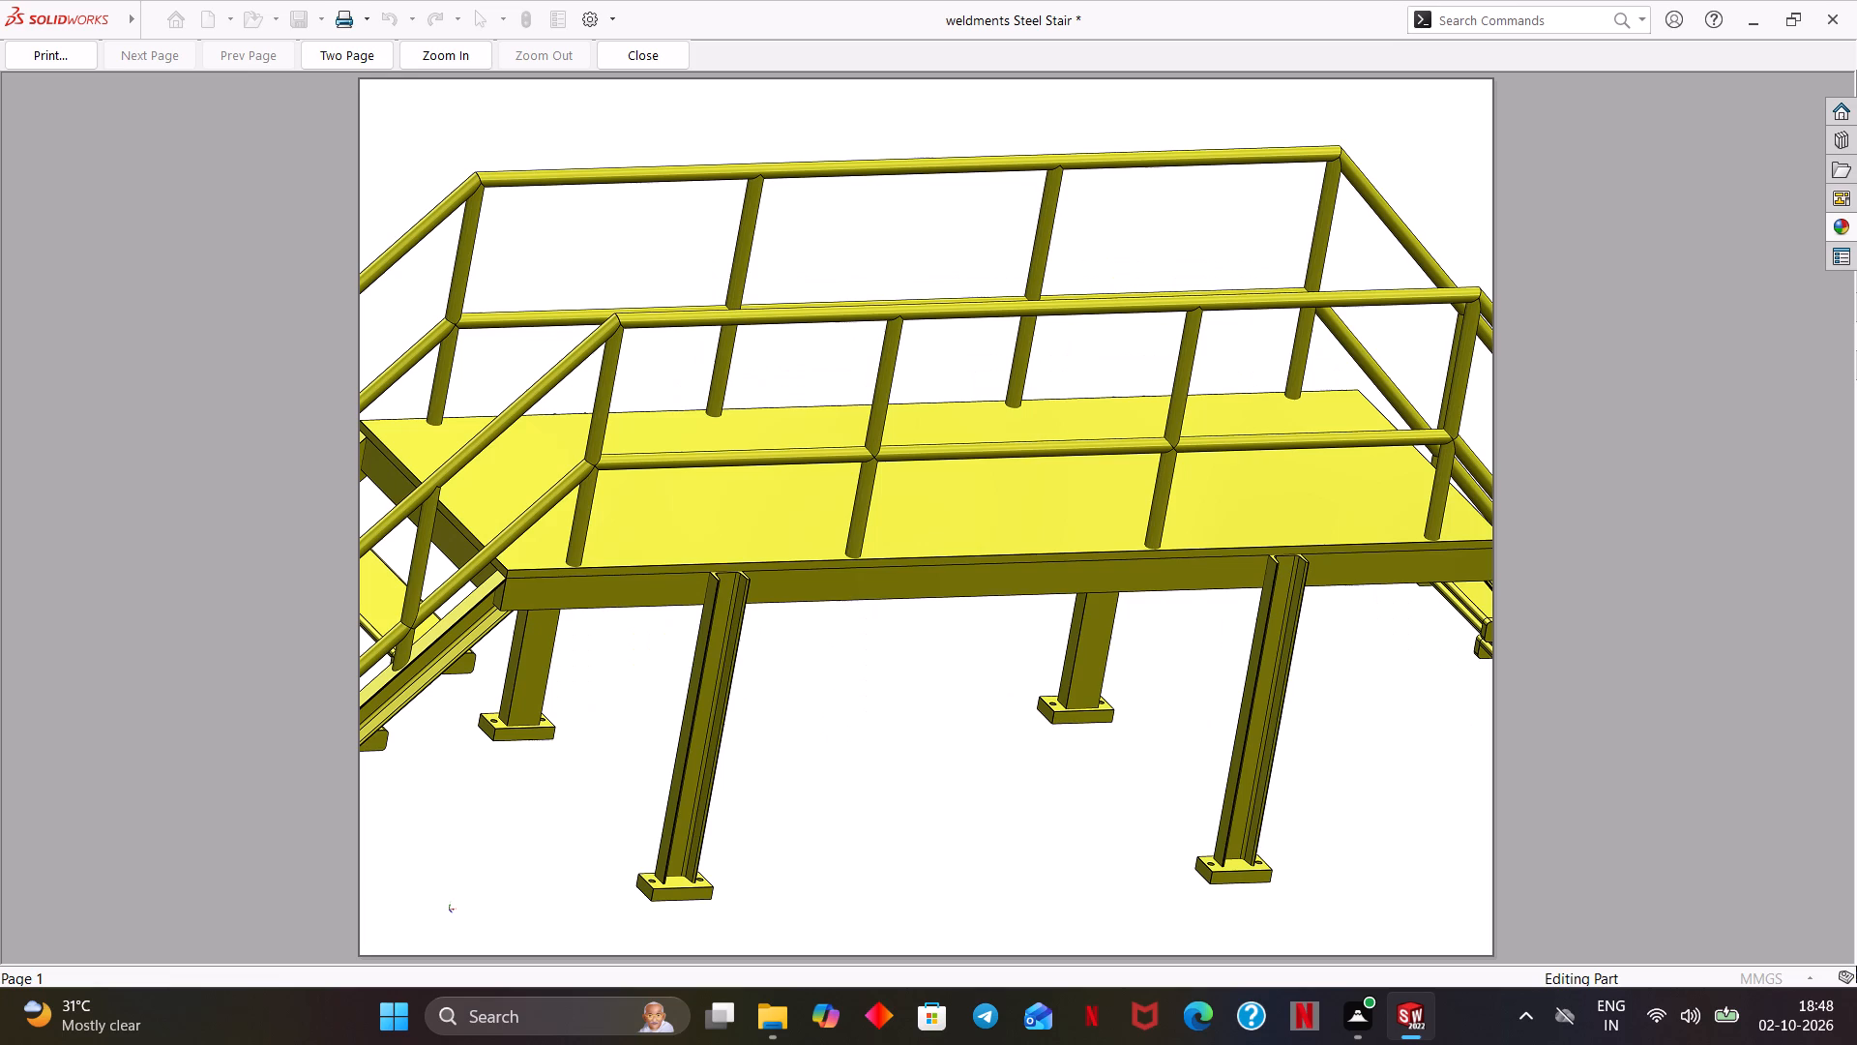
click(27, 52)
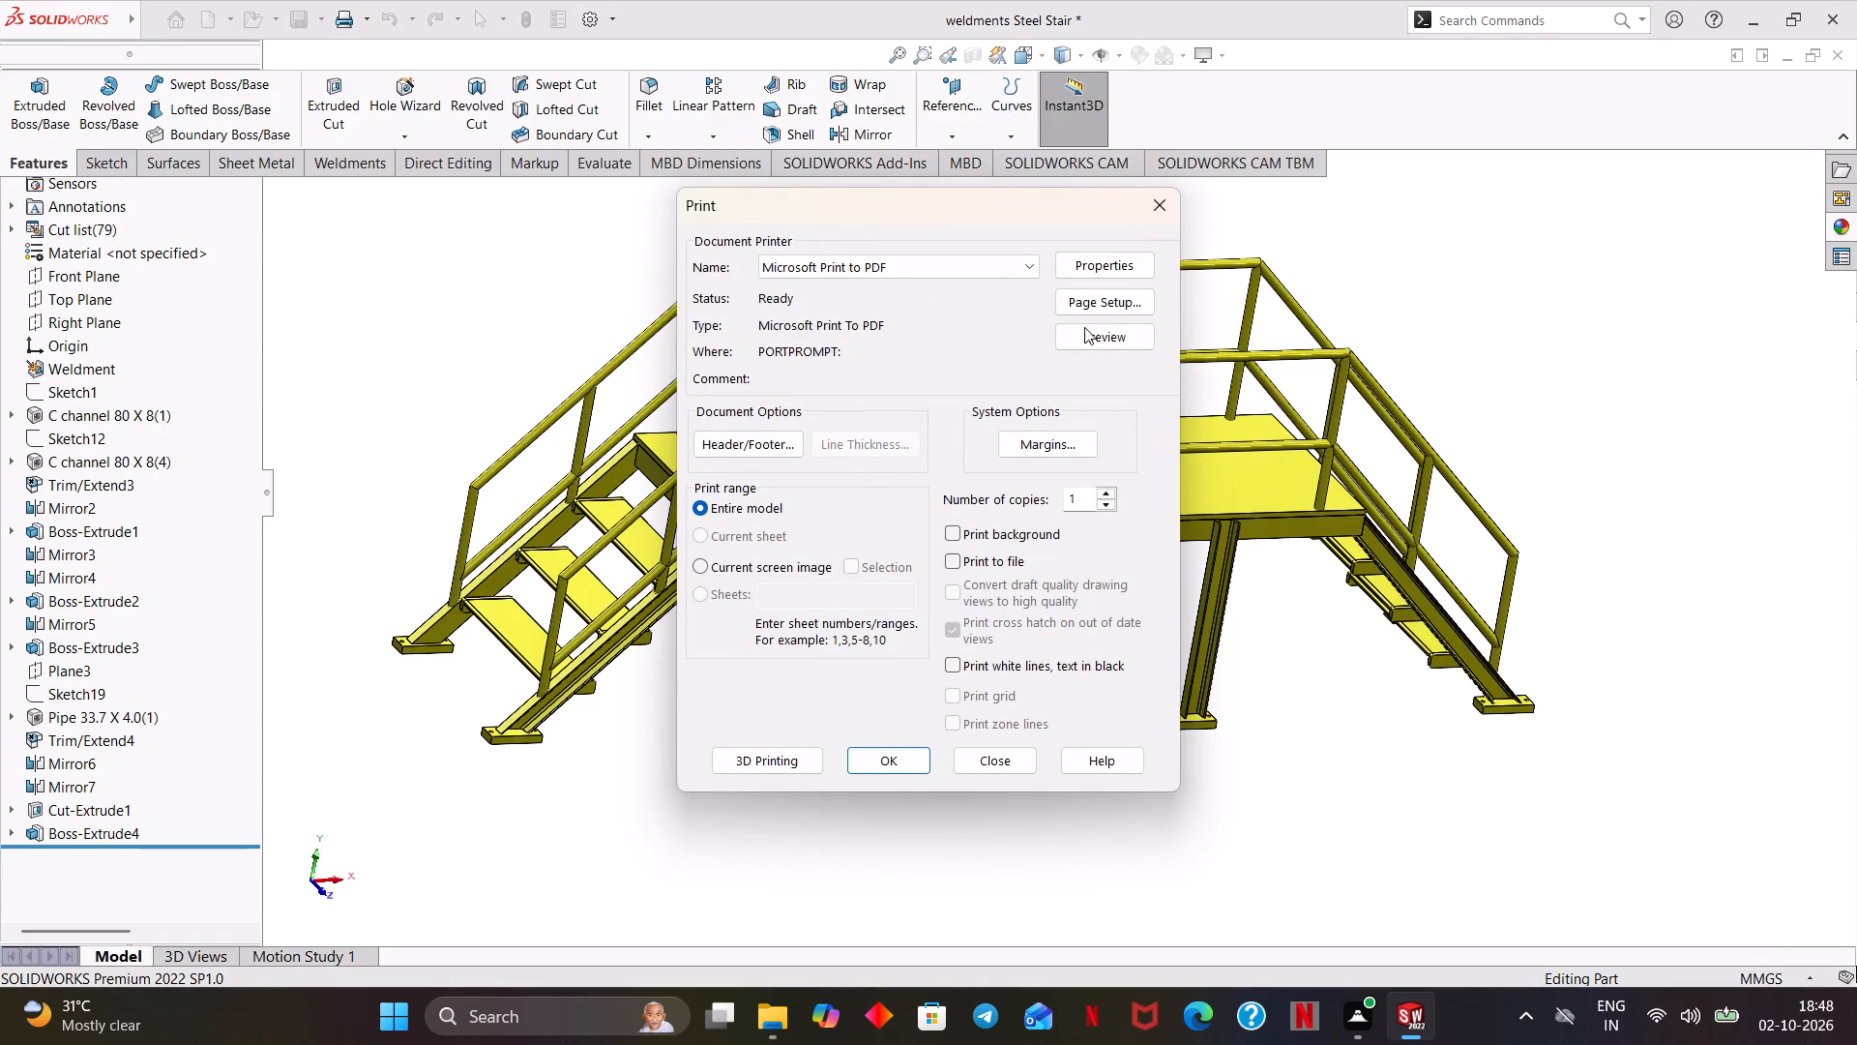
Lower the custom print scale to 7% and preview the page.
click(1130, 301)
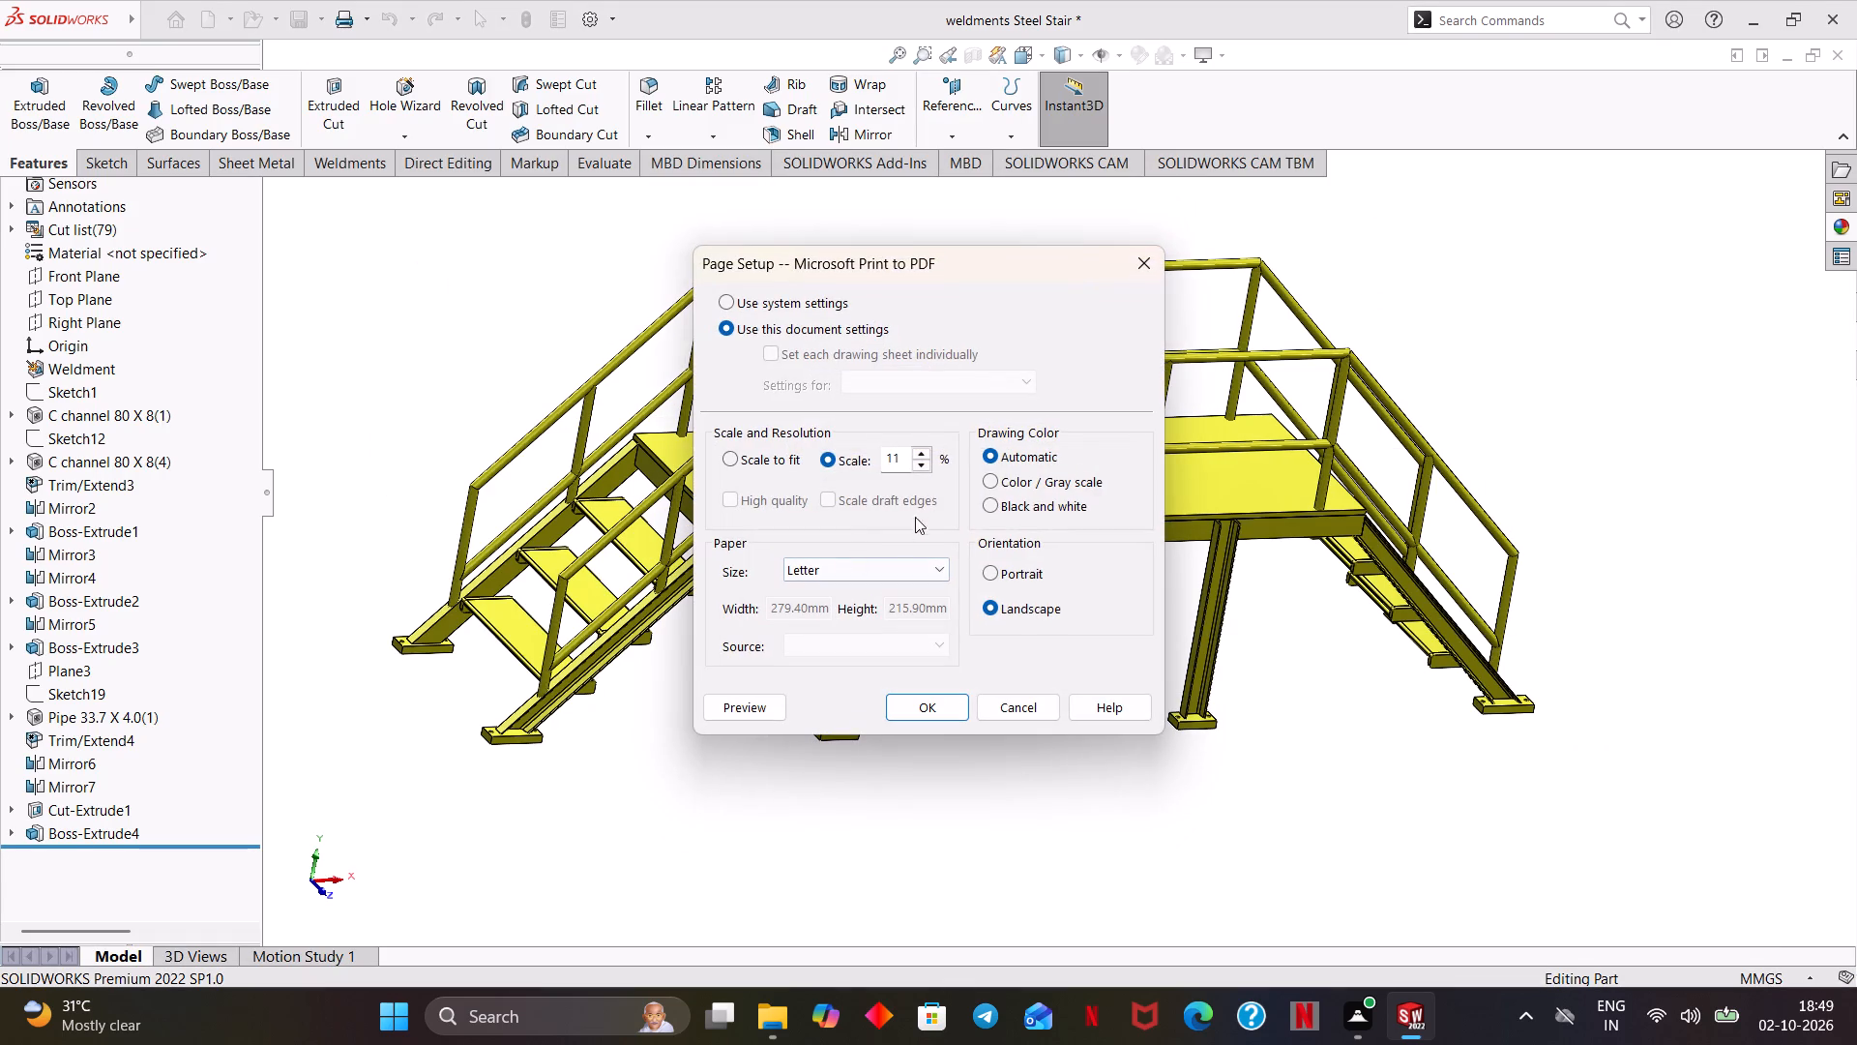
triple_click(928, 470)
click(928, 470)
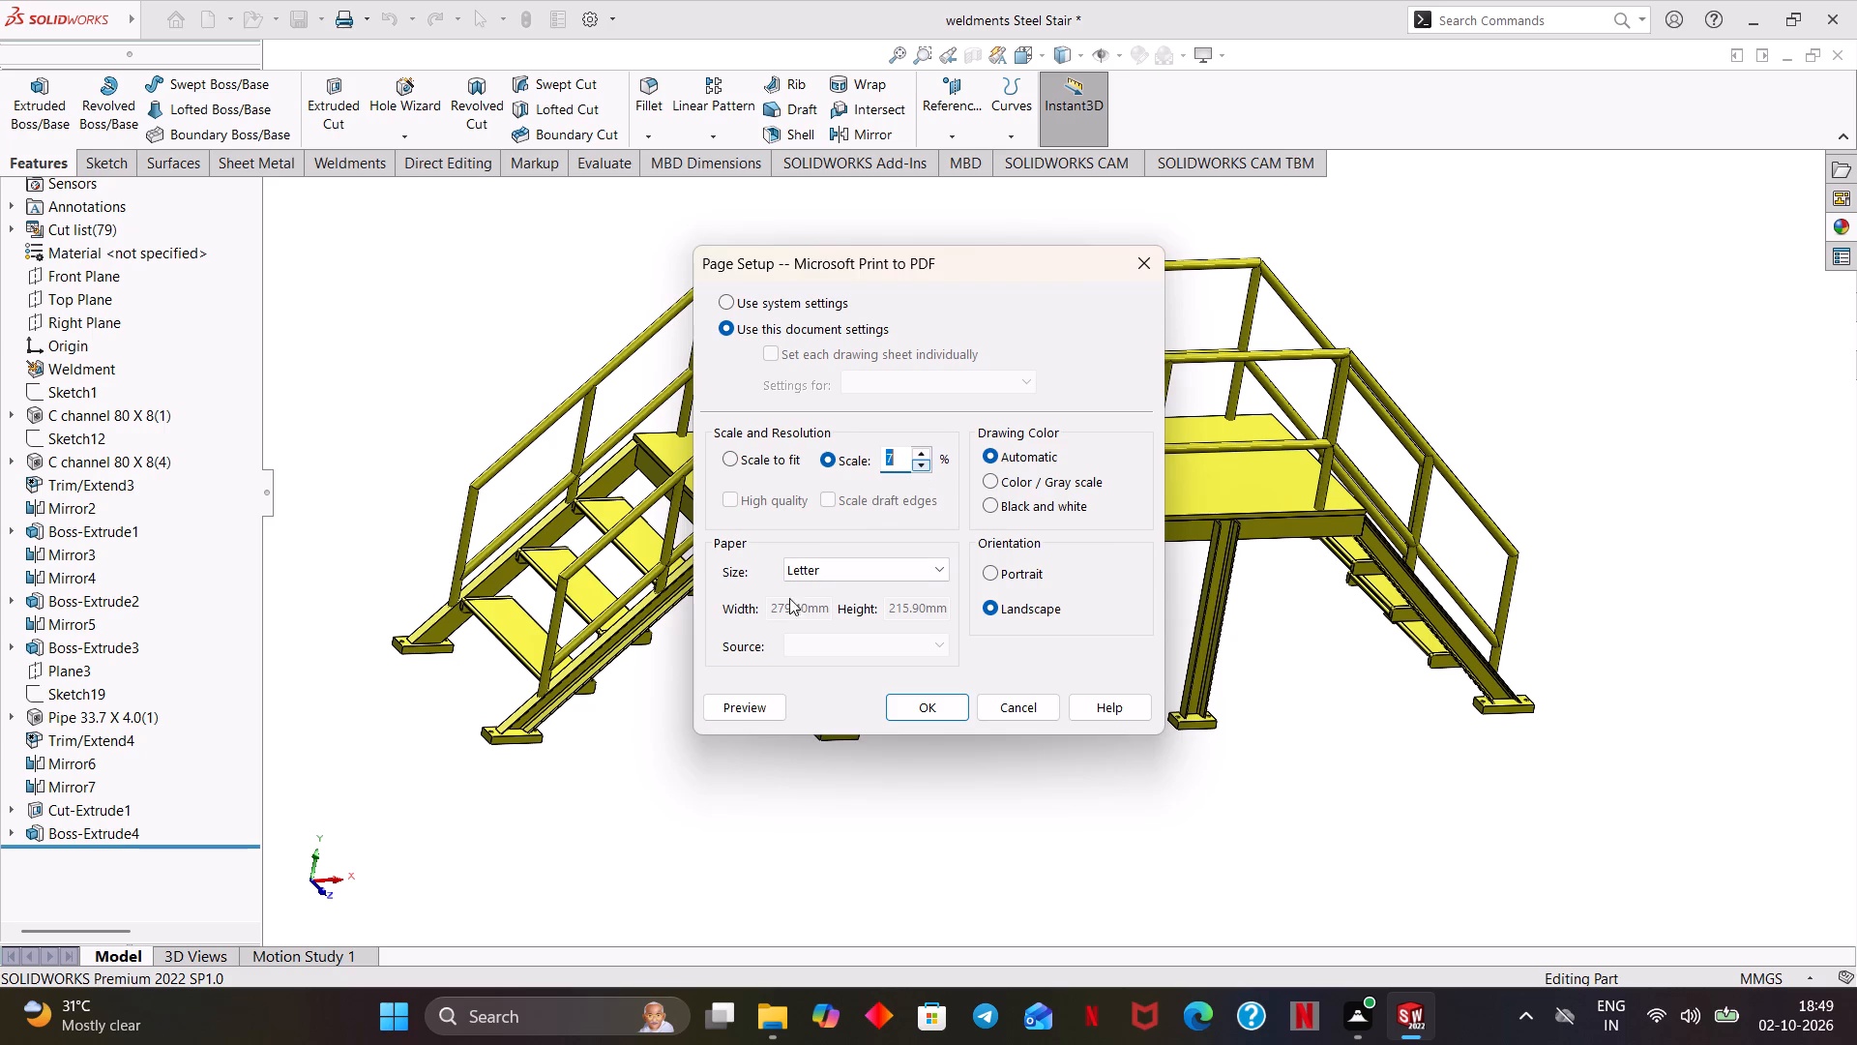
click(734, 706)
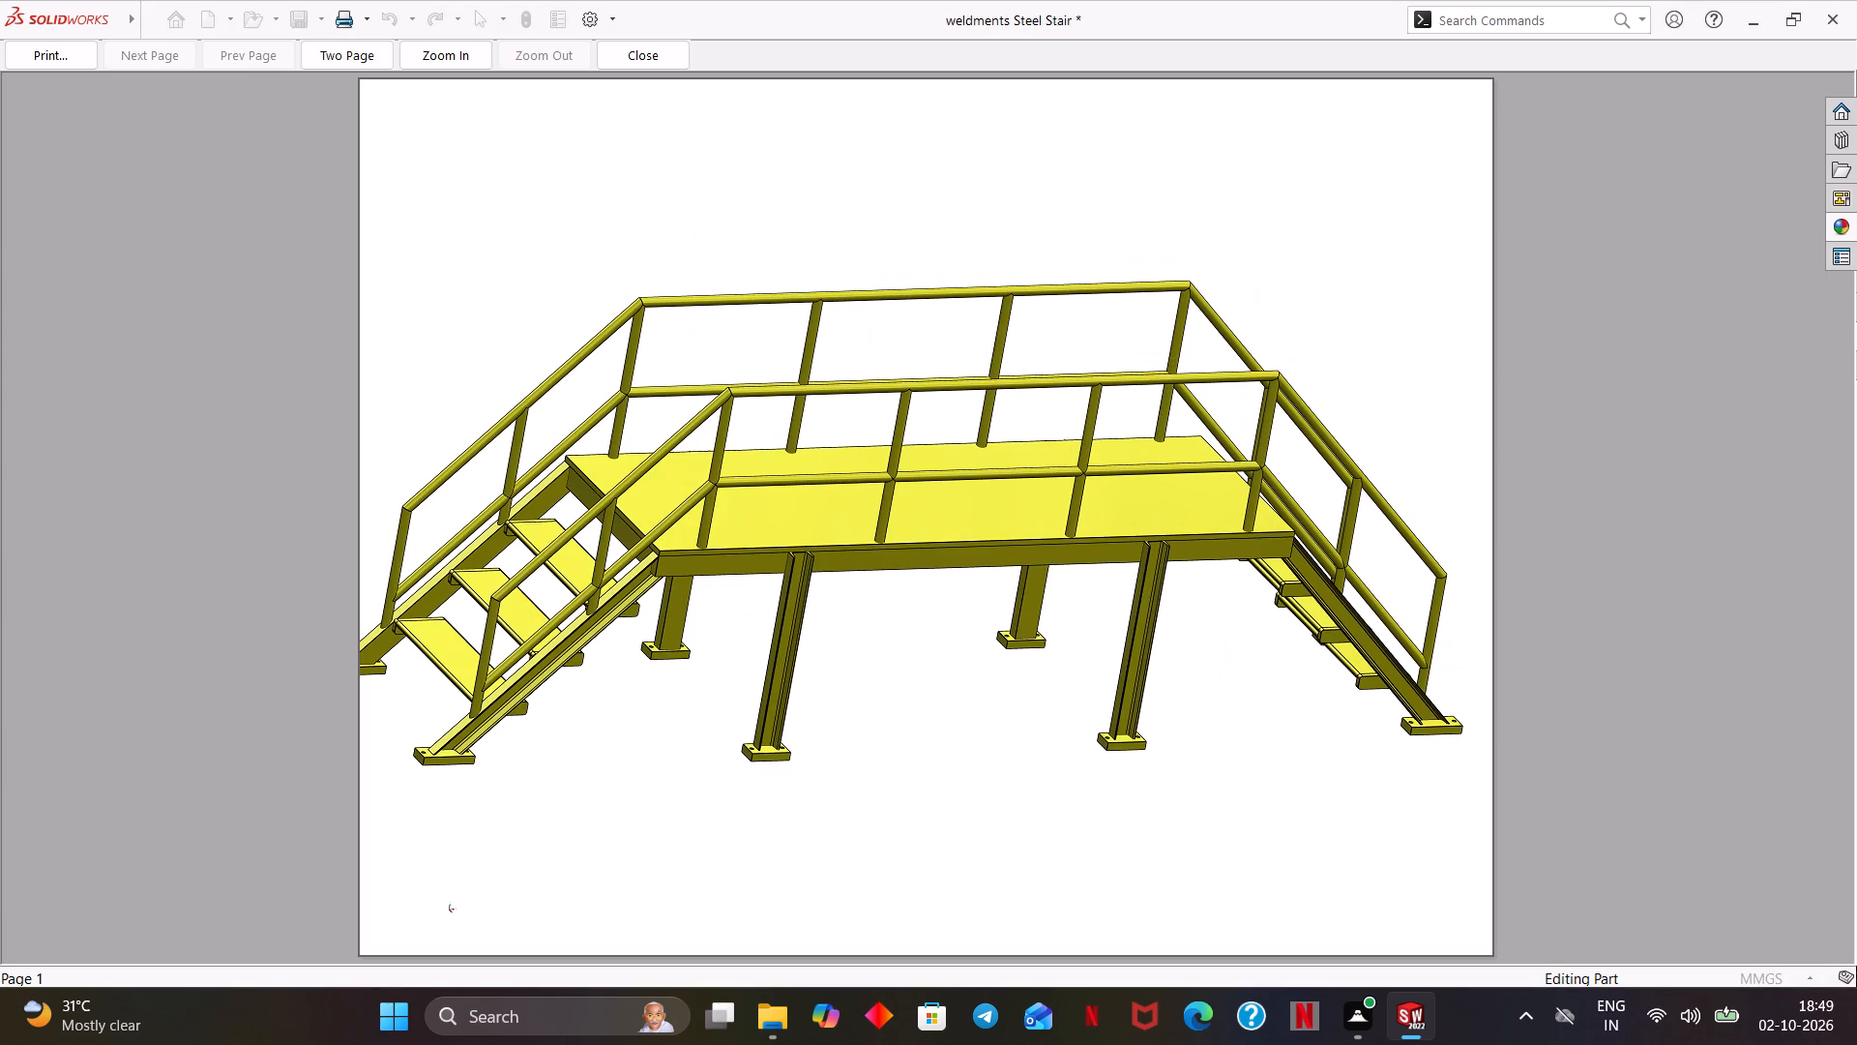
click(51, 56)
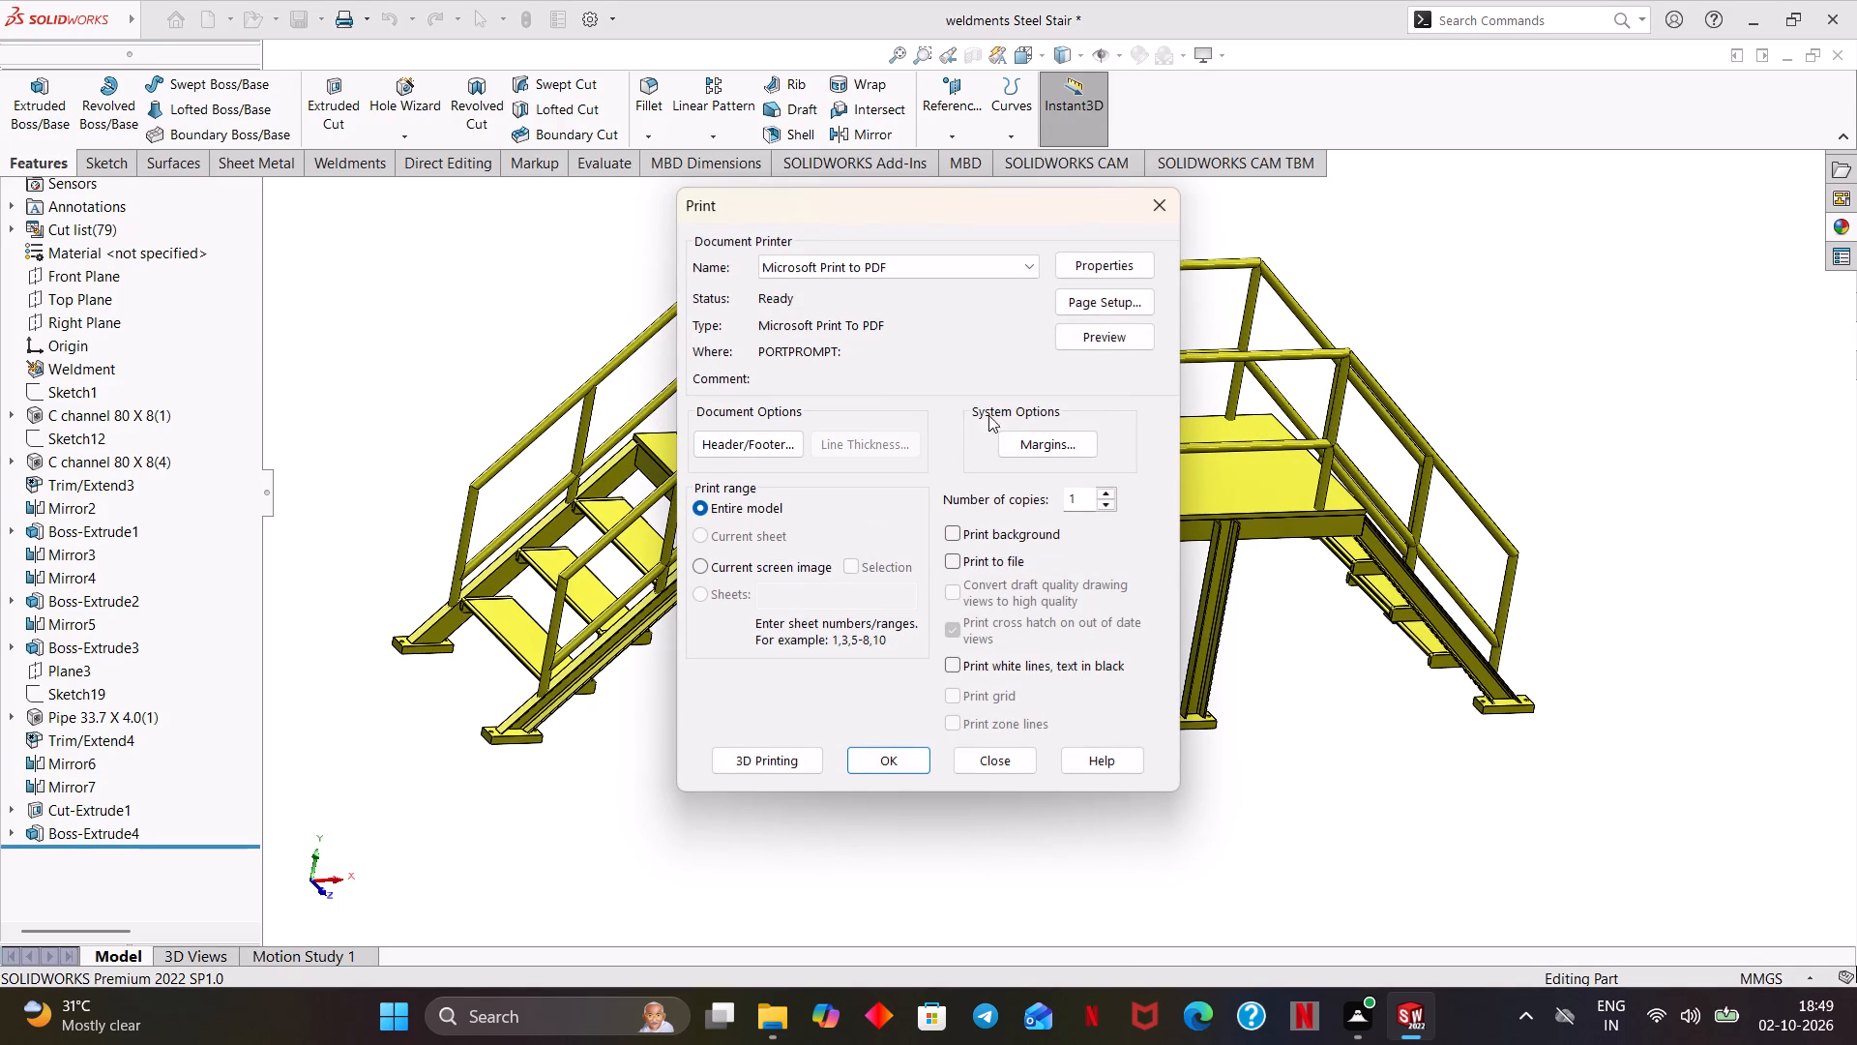
Reduce the custom print scale to 4% in the page setup and preview the page.
click(1104, 306)
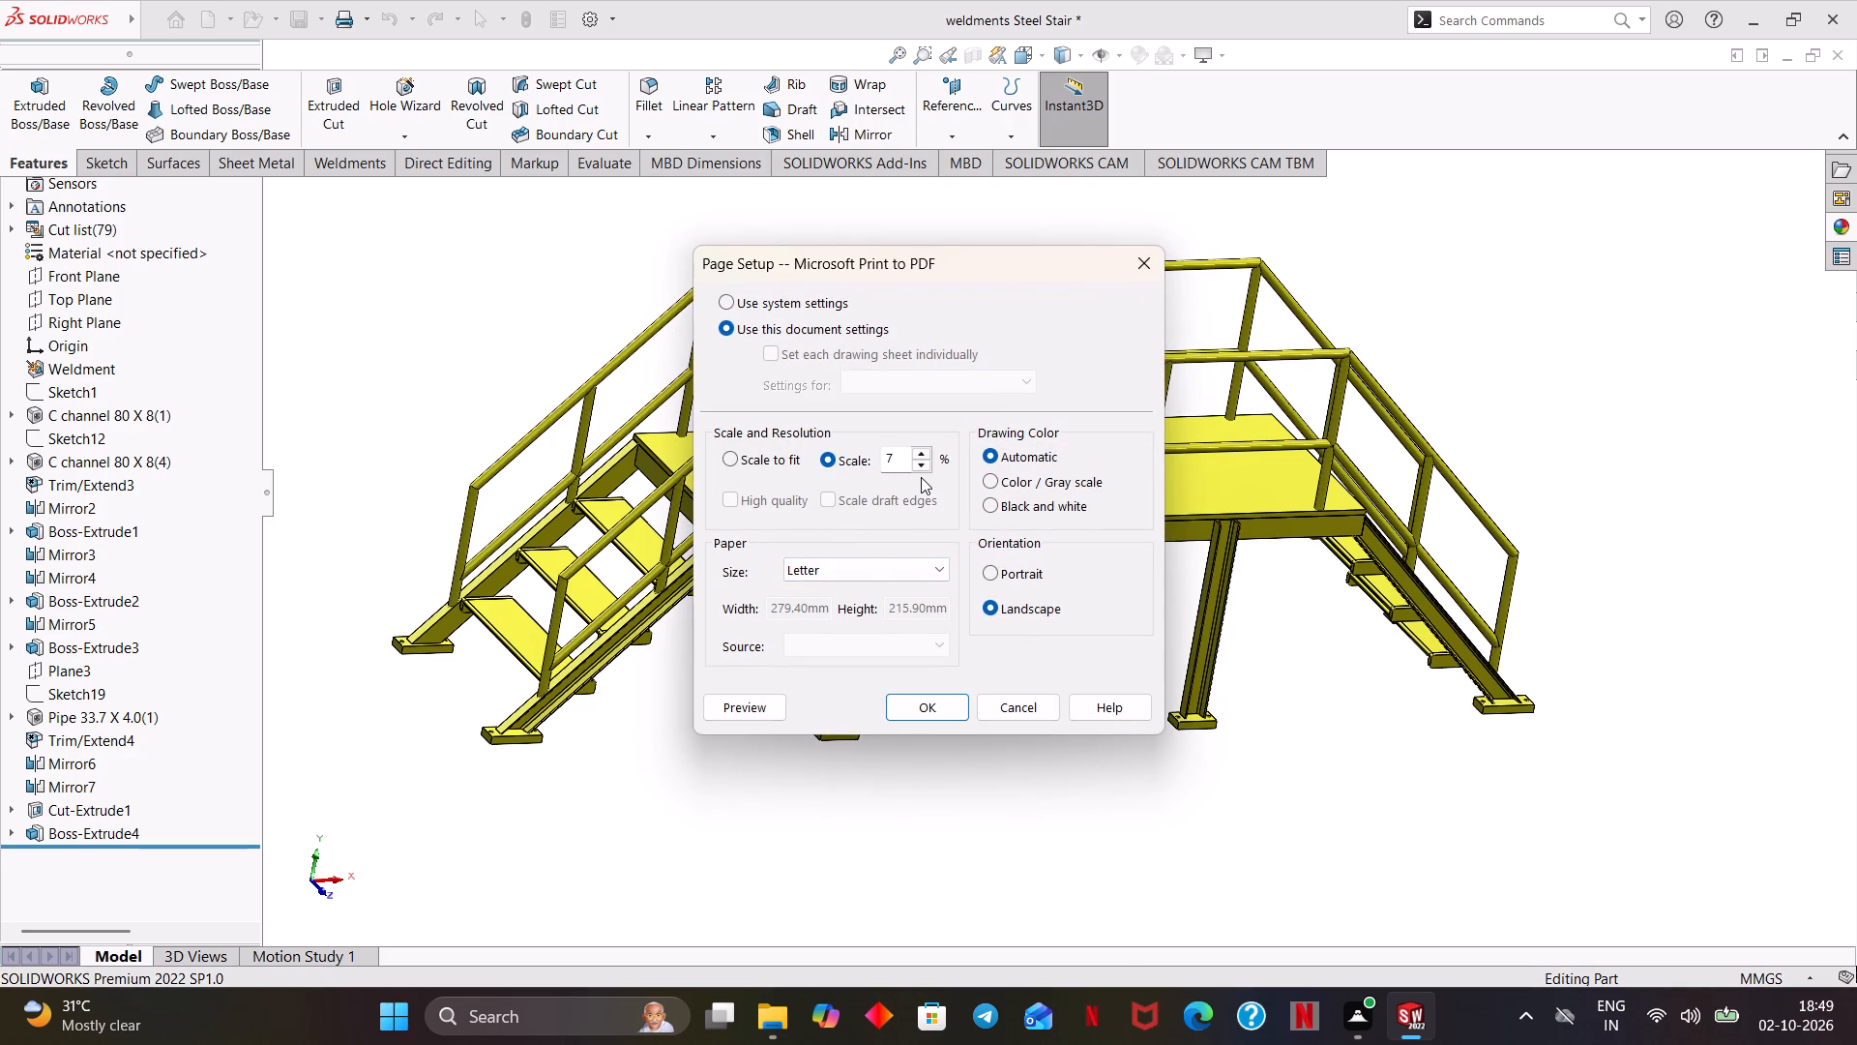
double_click(922, 471)
click(922, 471)
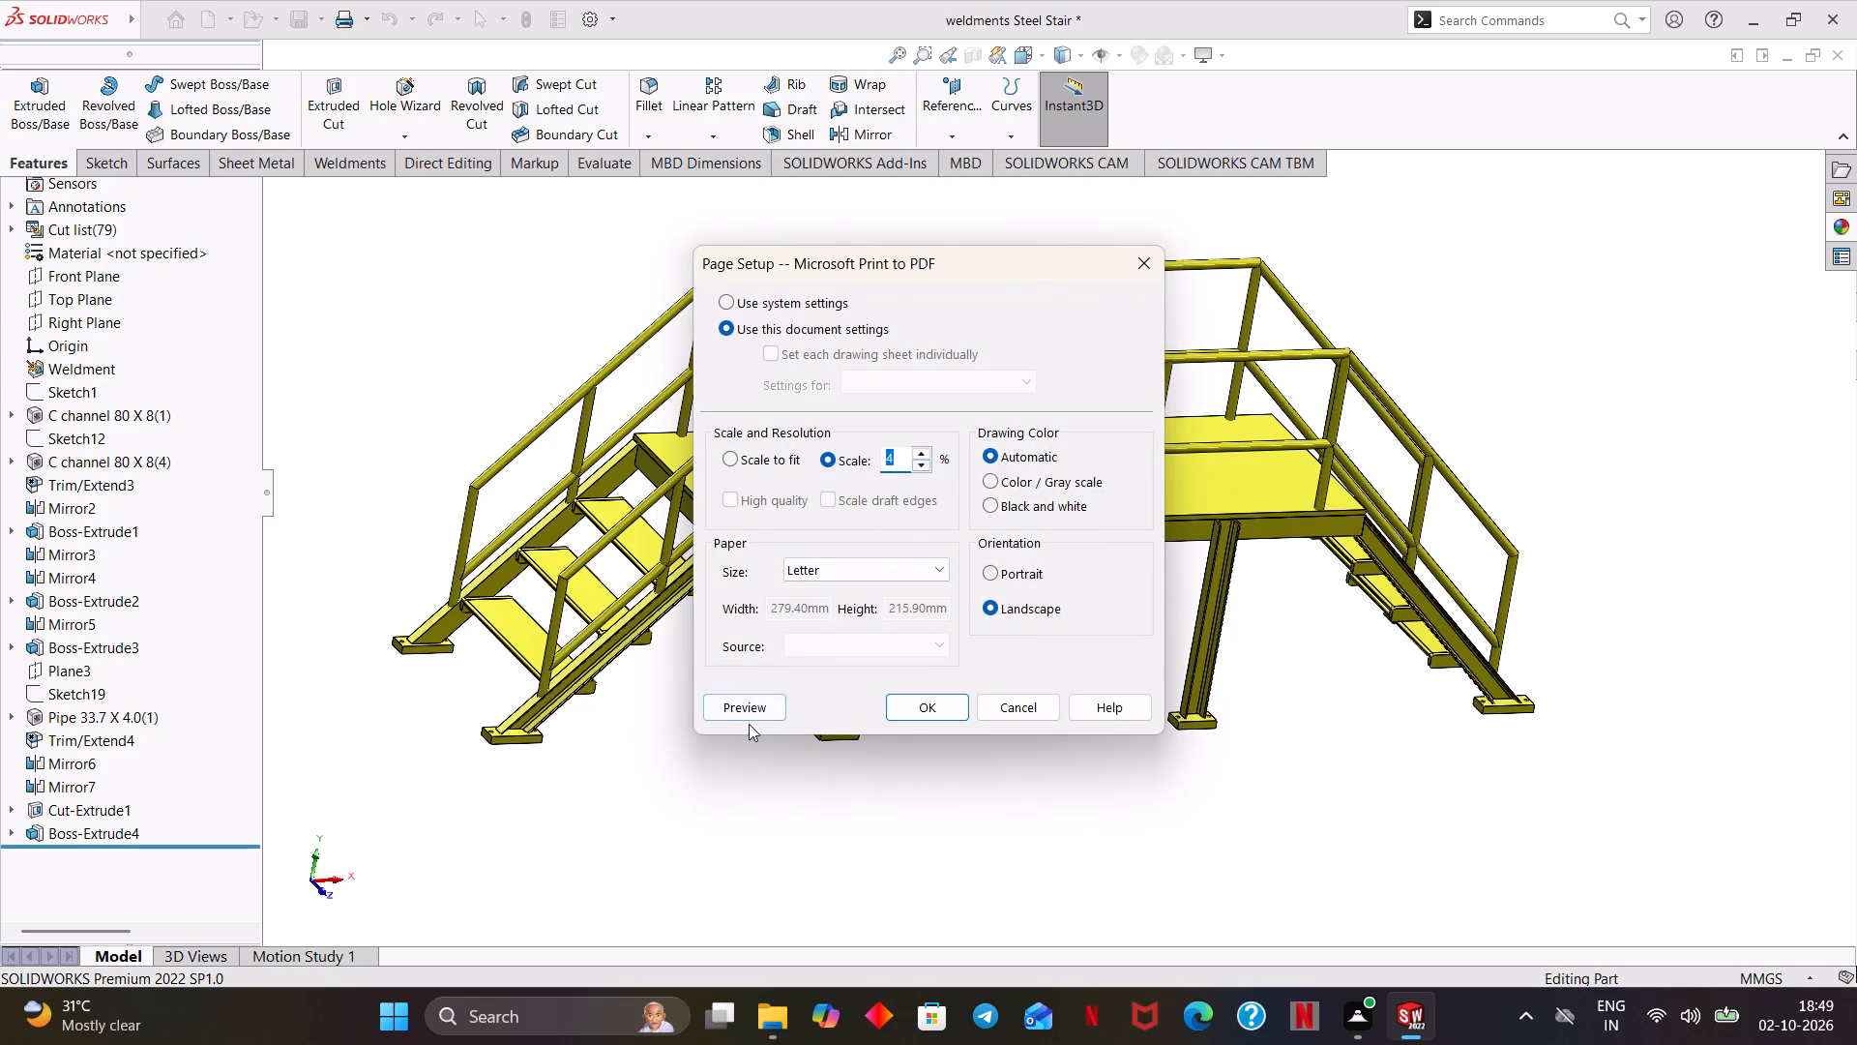
click(752, 717)
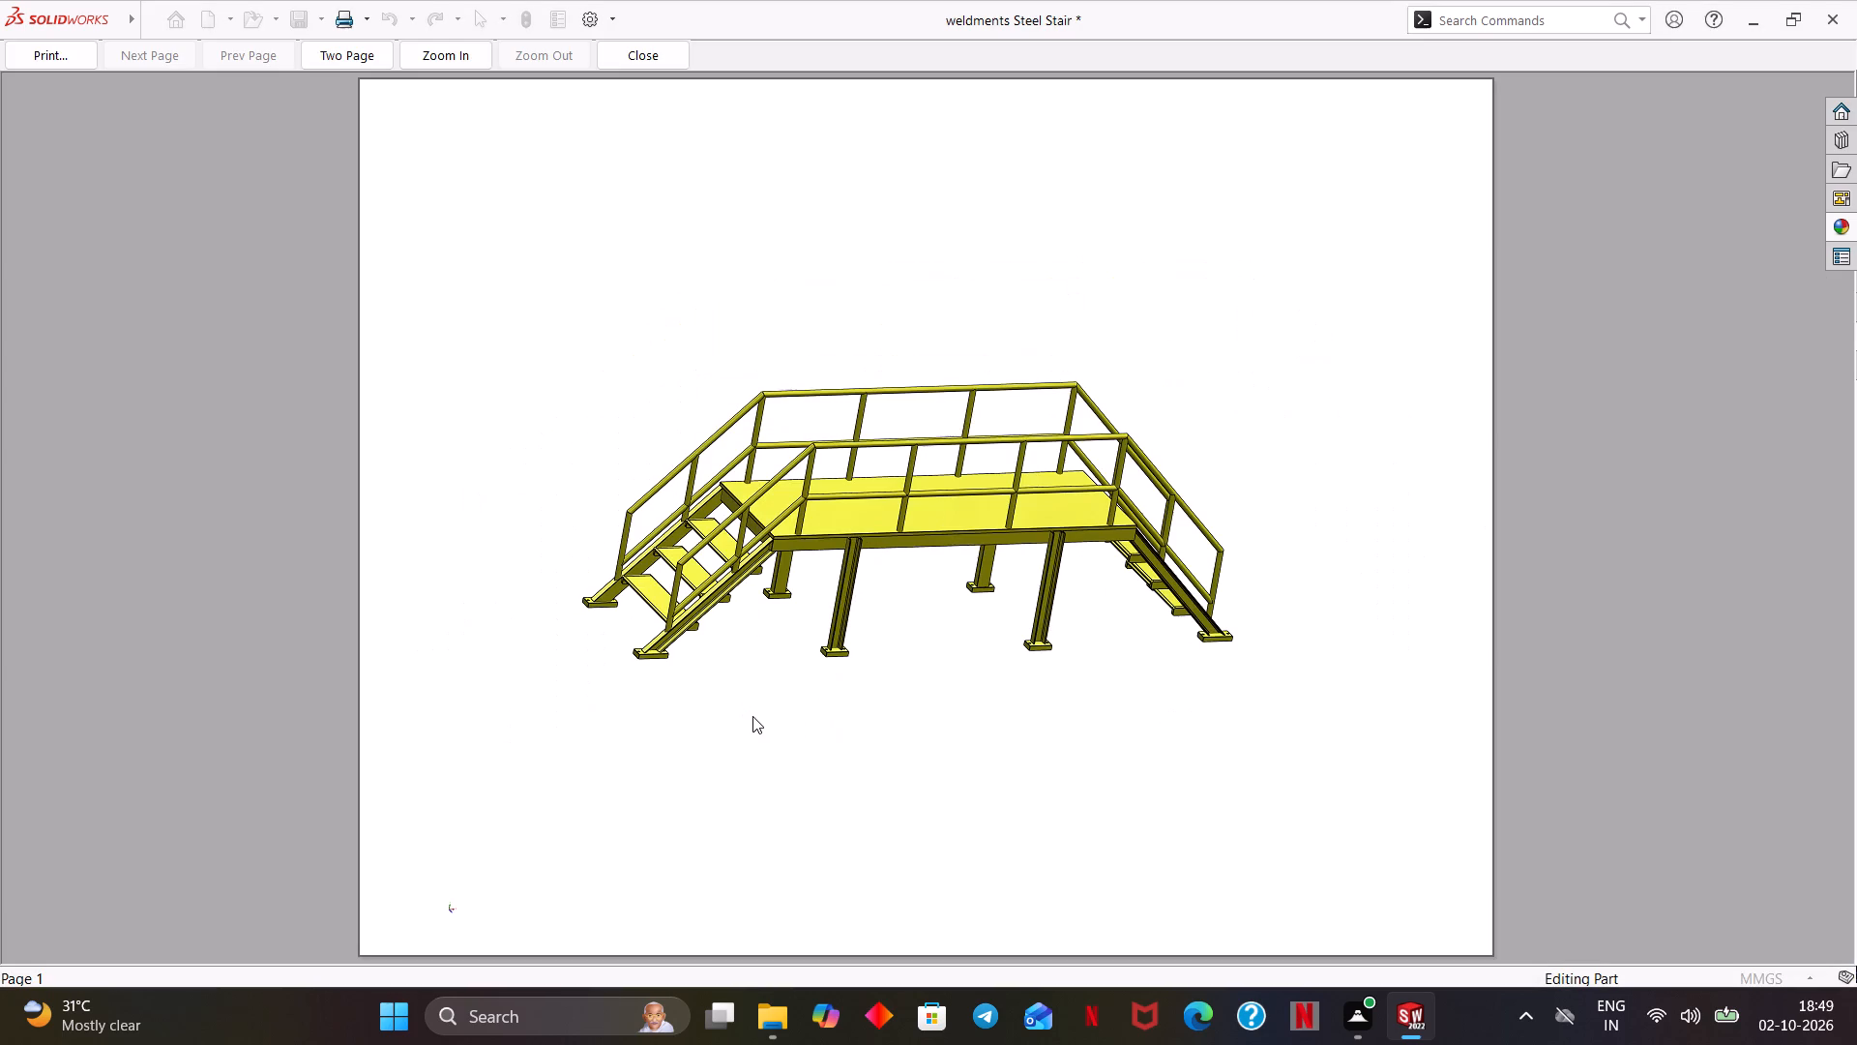
click(45, 64)
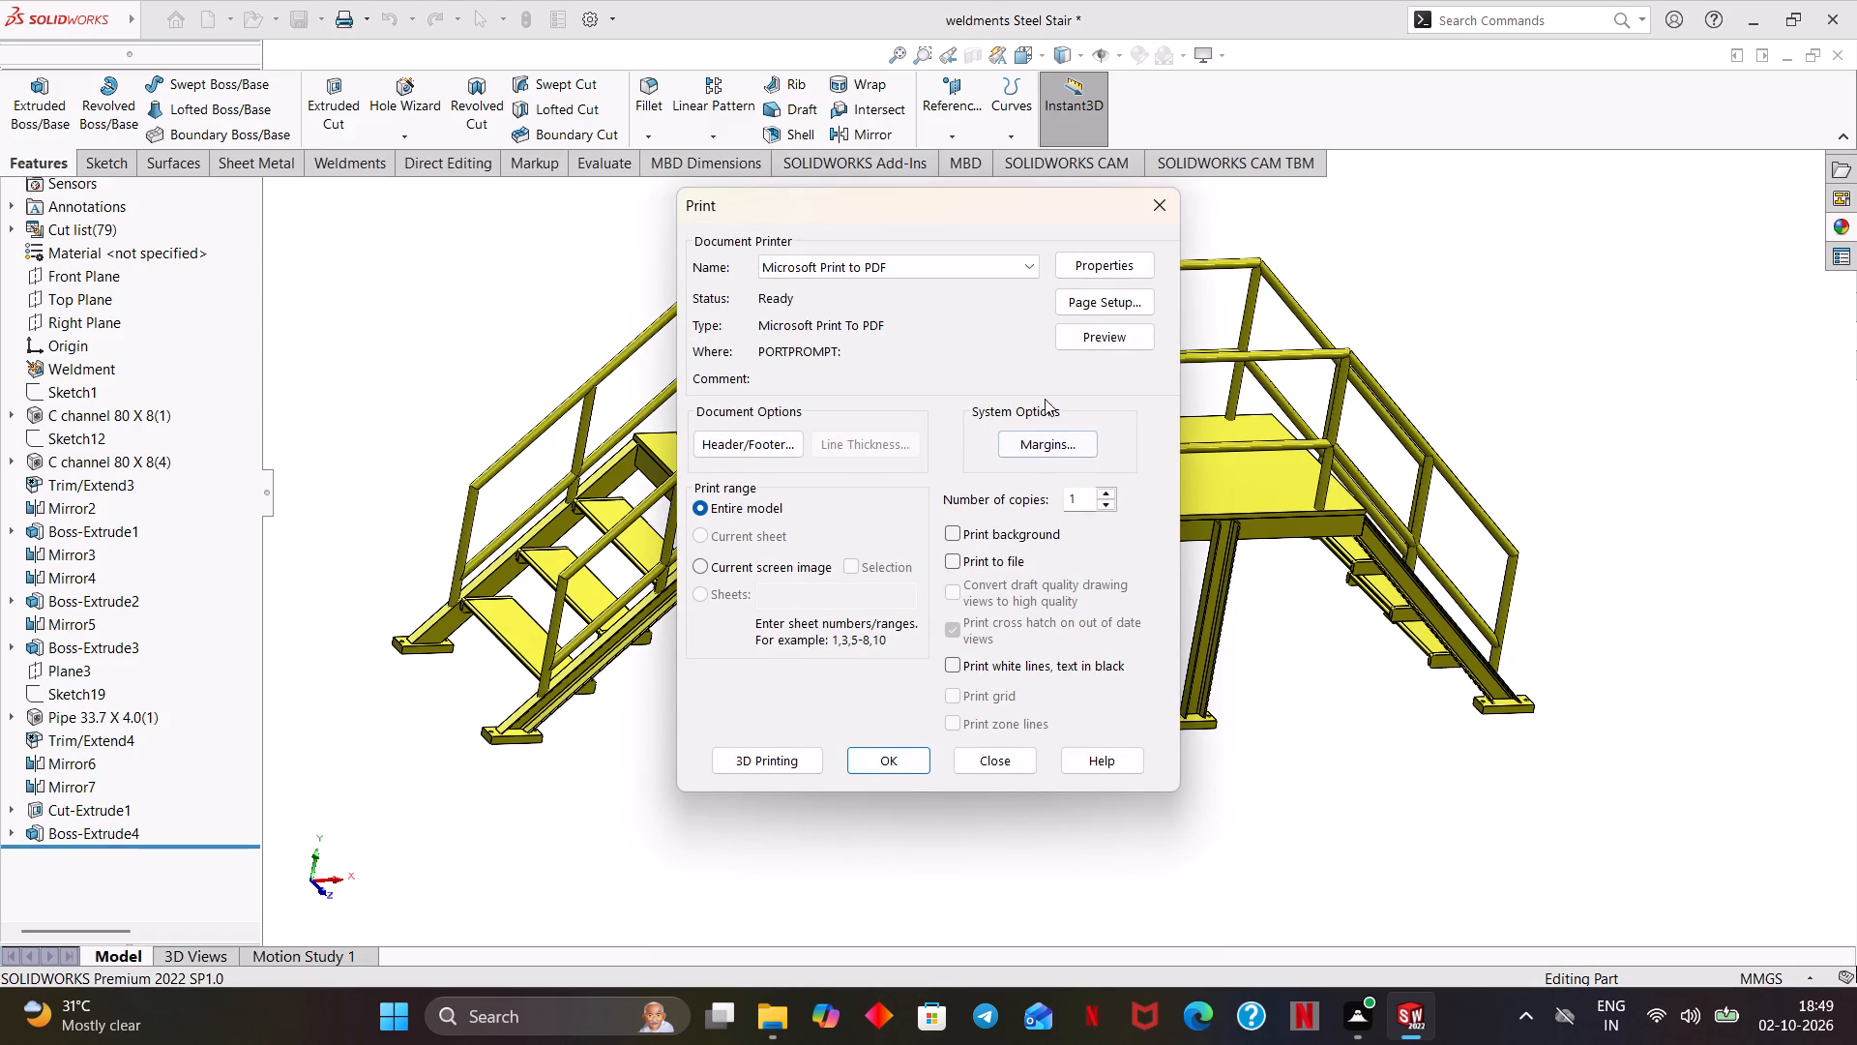
Raise the custom print scale by one percentage point and preview the page.
click(1082, 296)
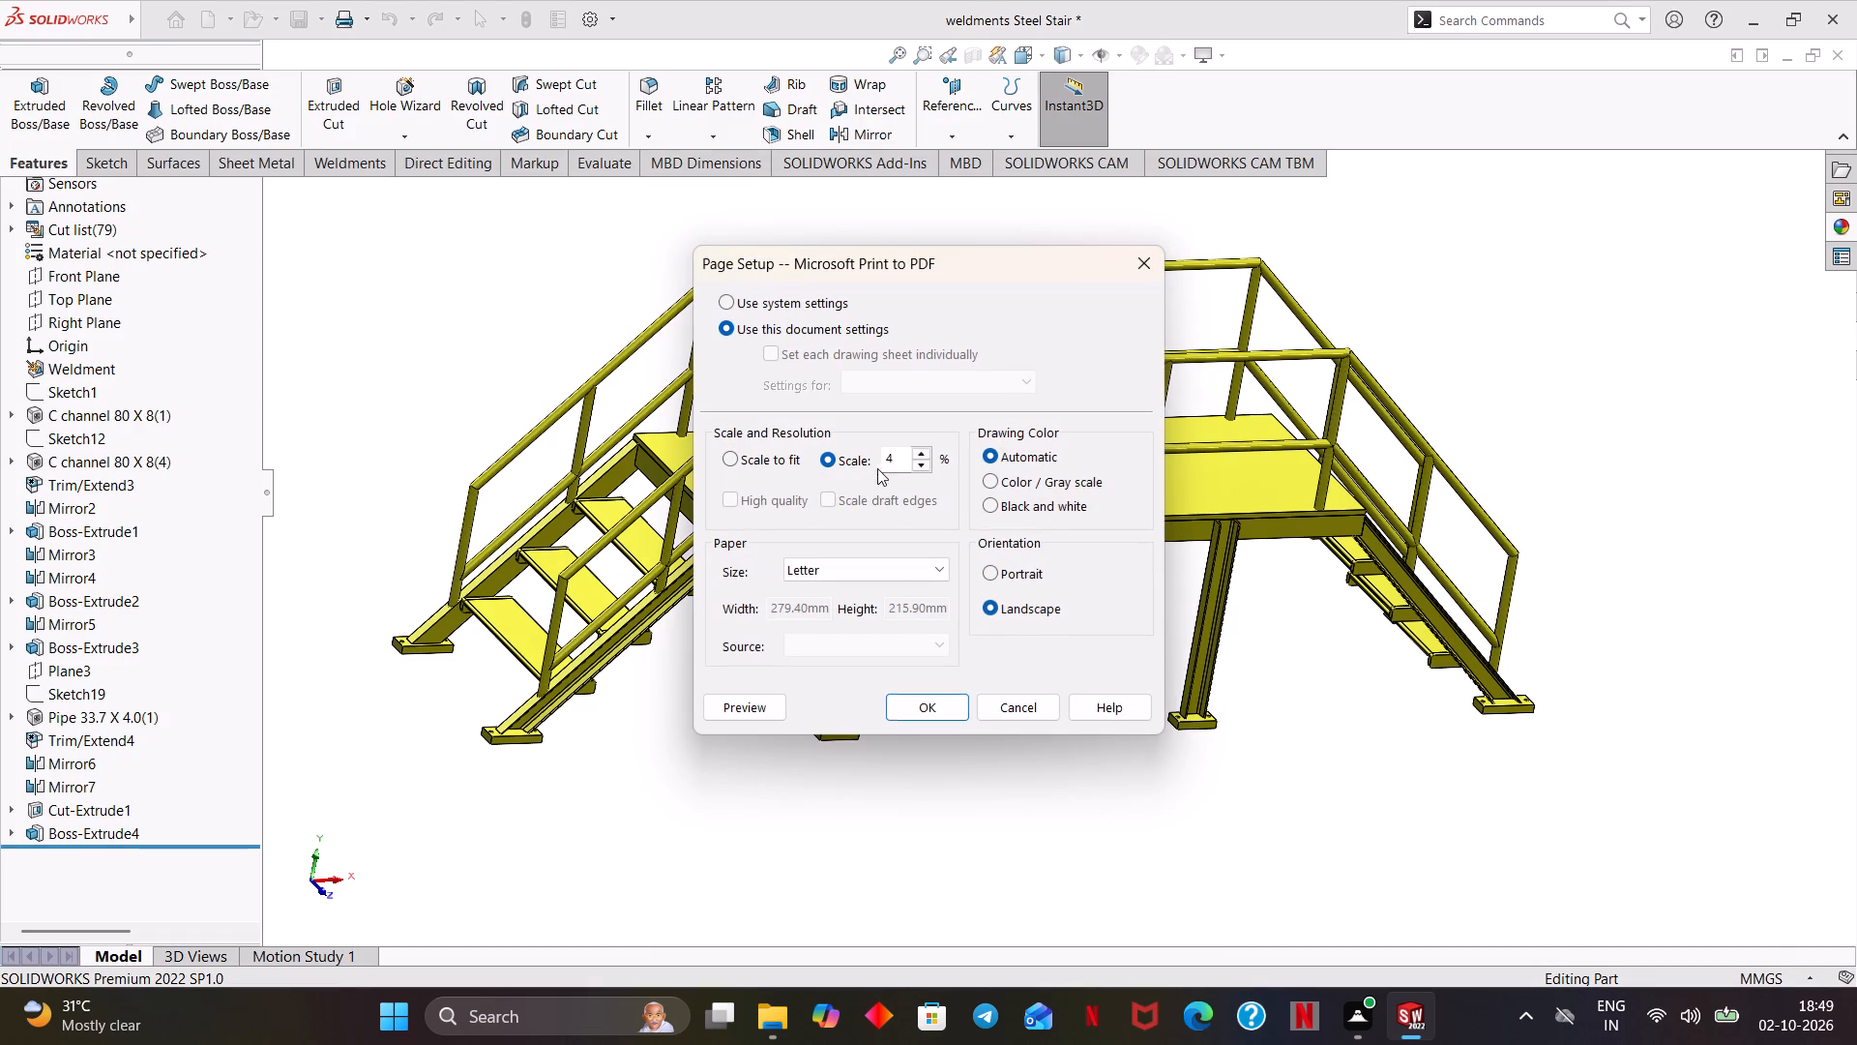
click(924, 452)
click(747, 712)
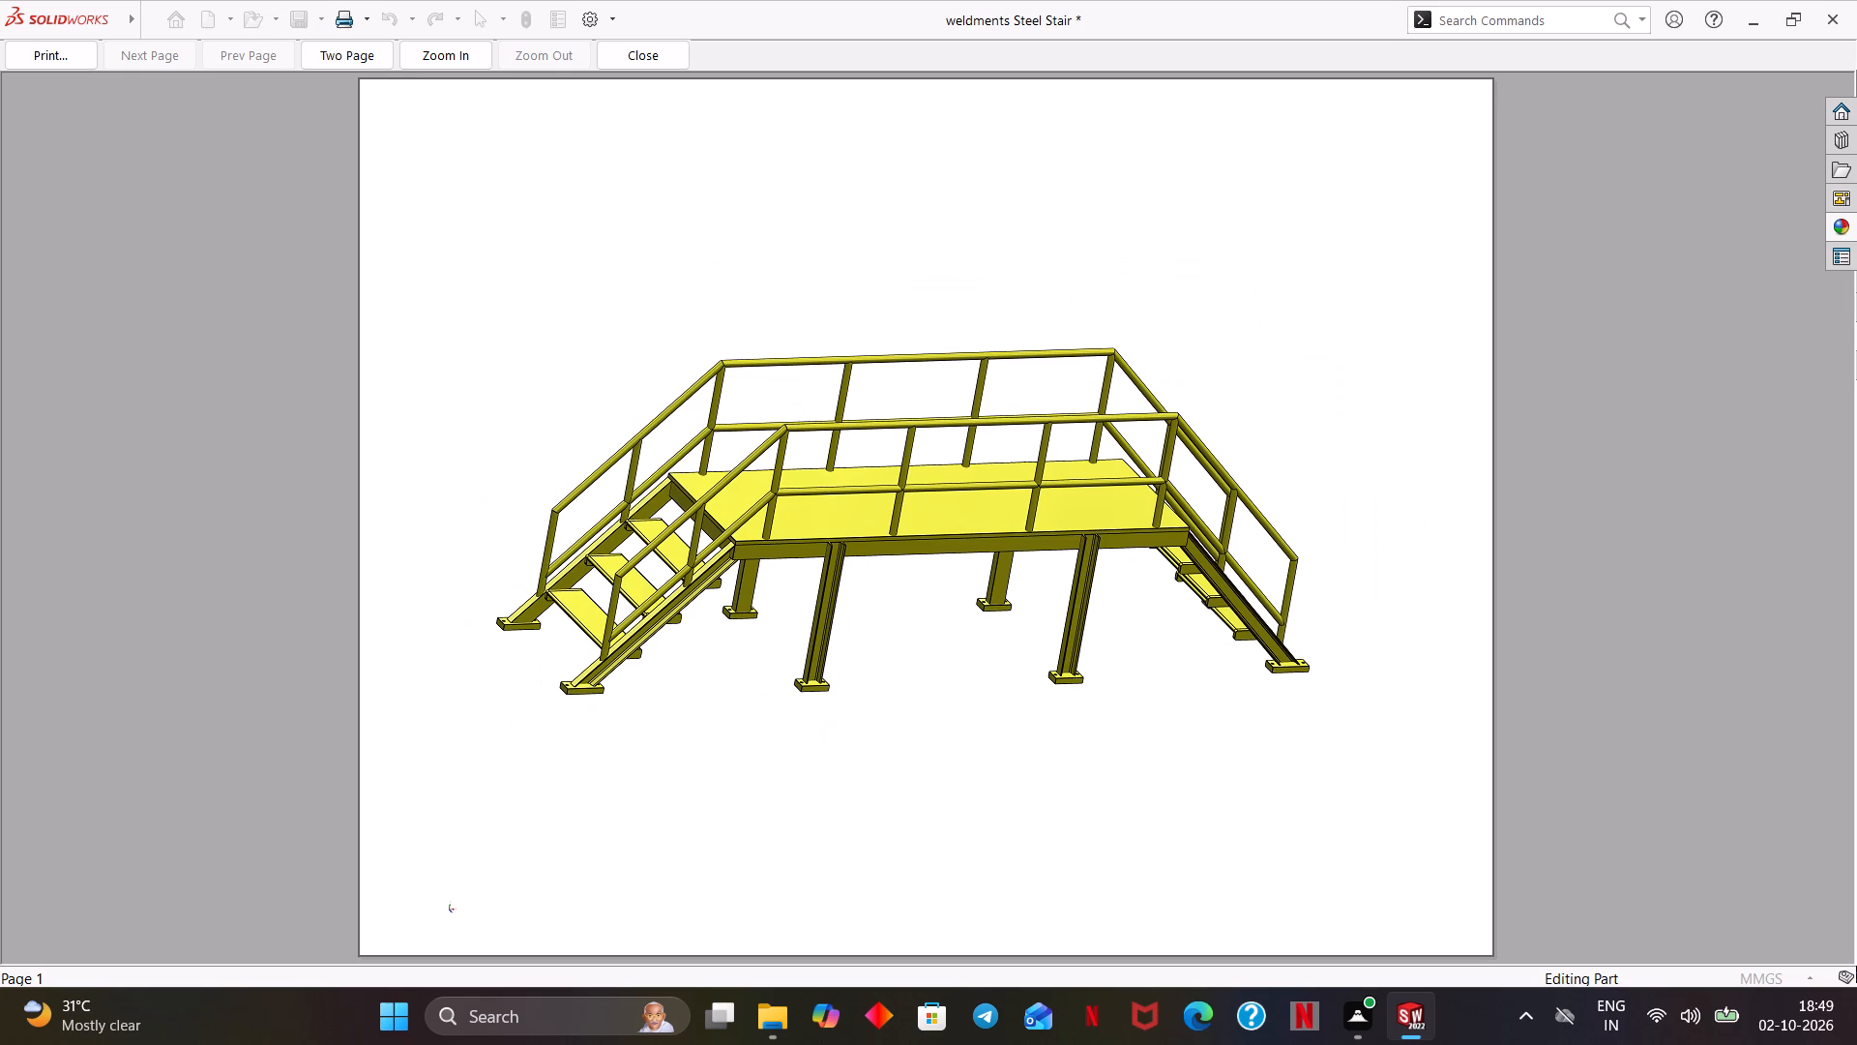
Print the entire model to a PDF named "Weldments Steel Stair" in the Intern solidworks folder.
click(45, 47)
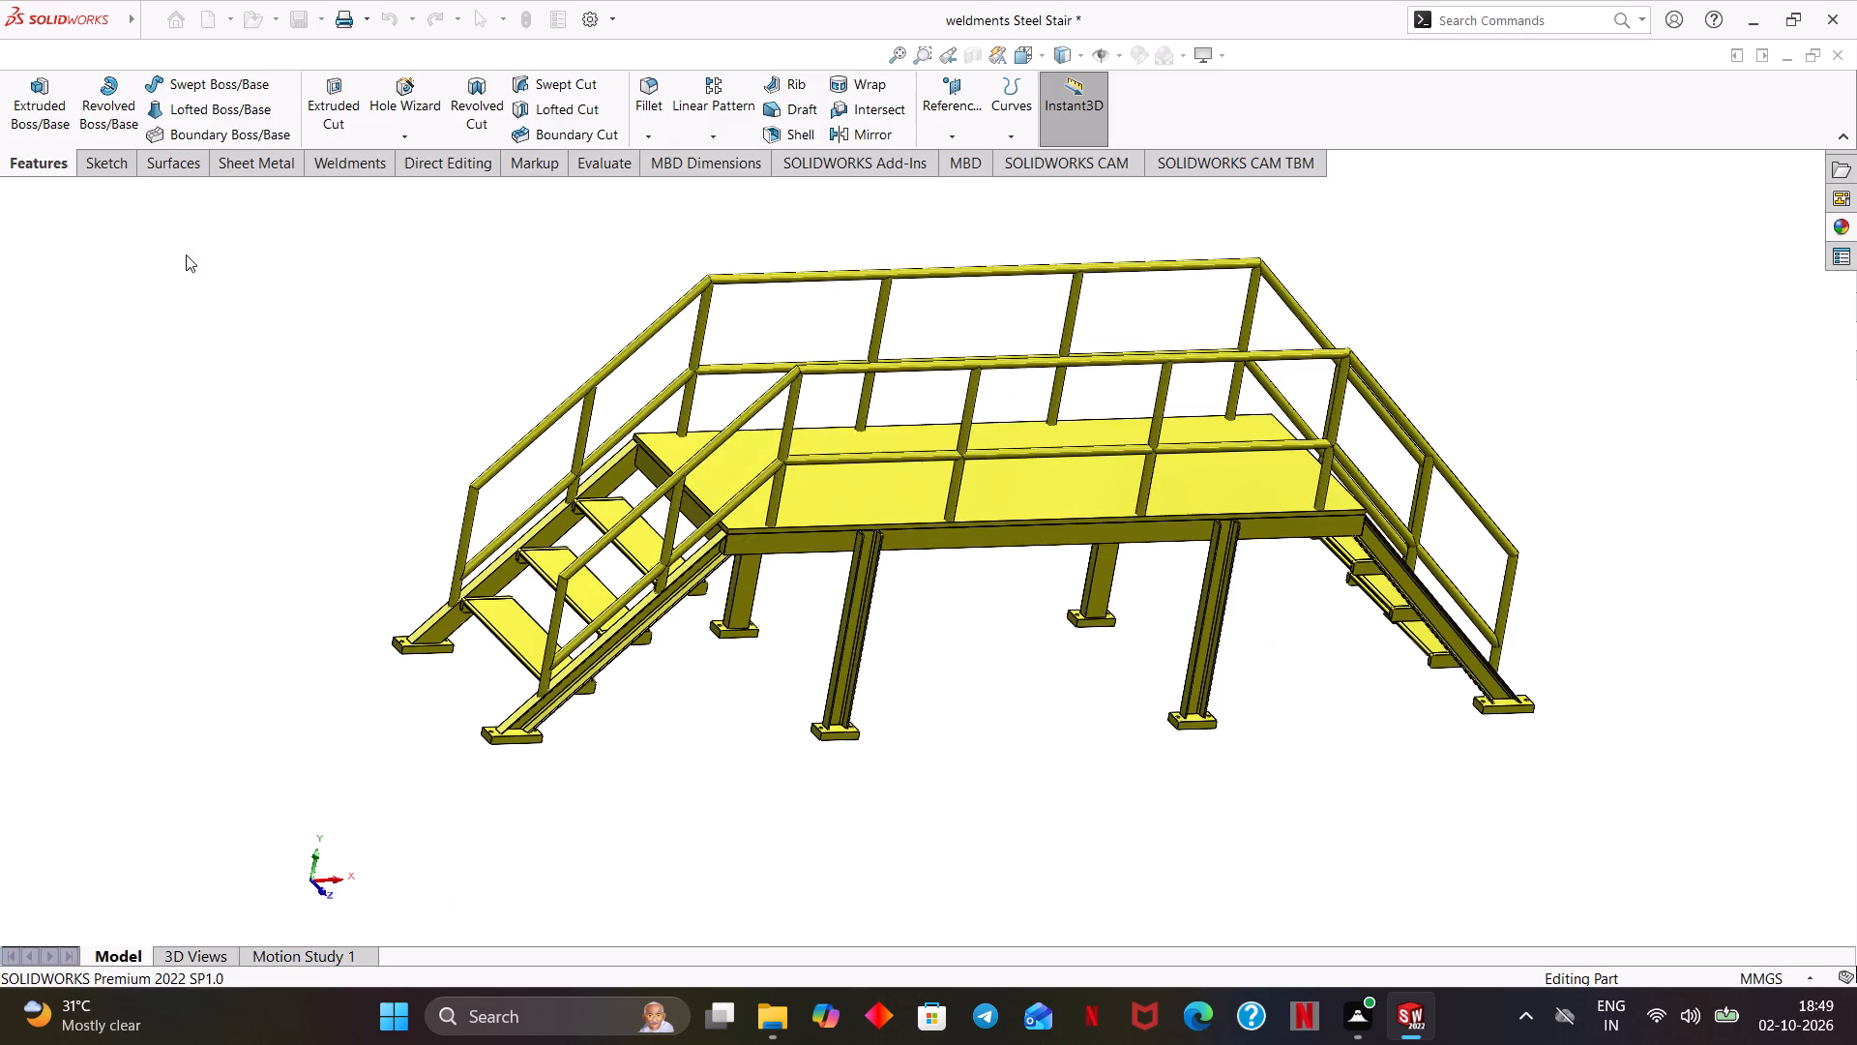
click(891, 762)
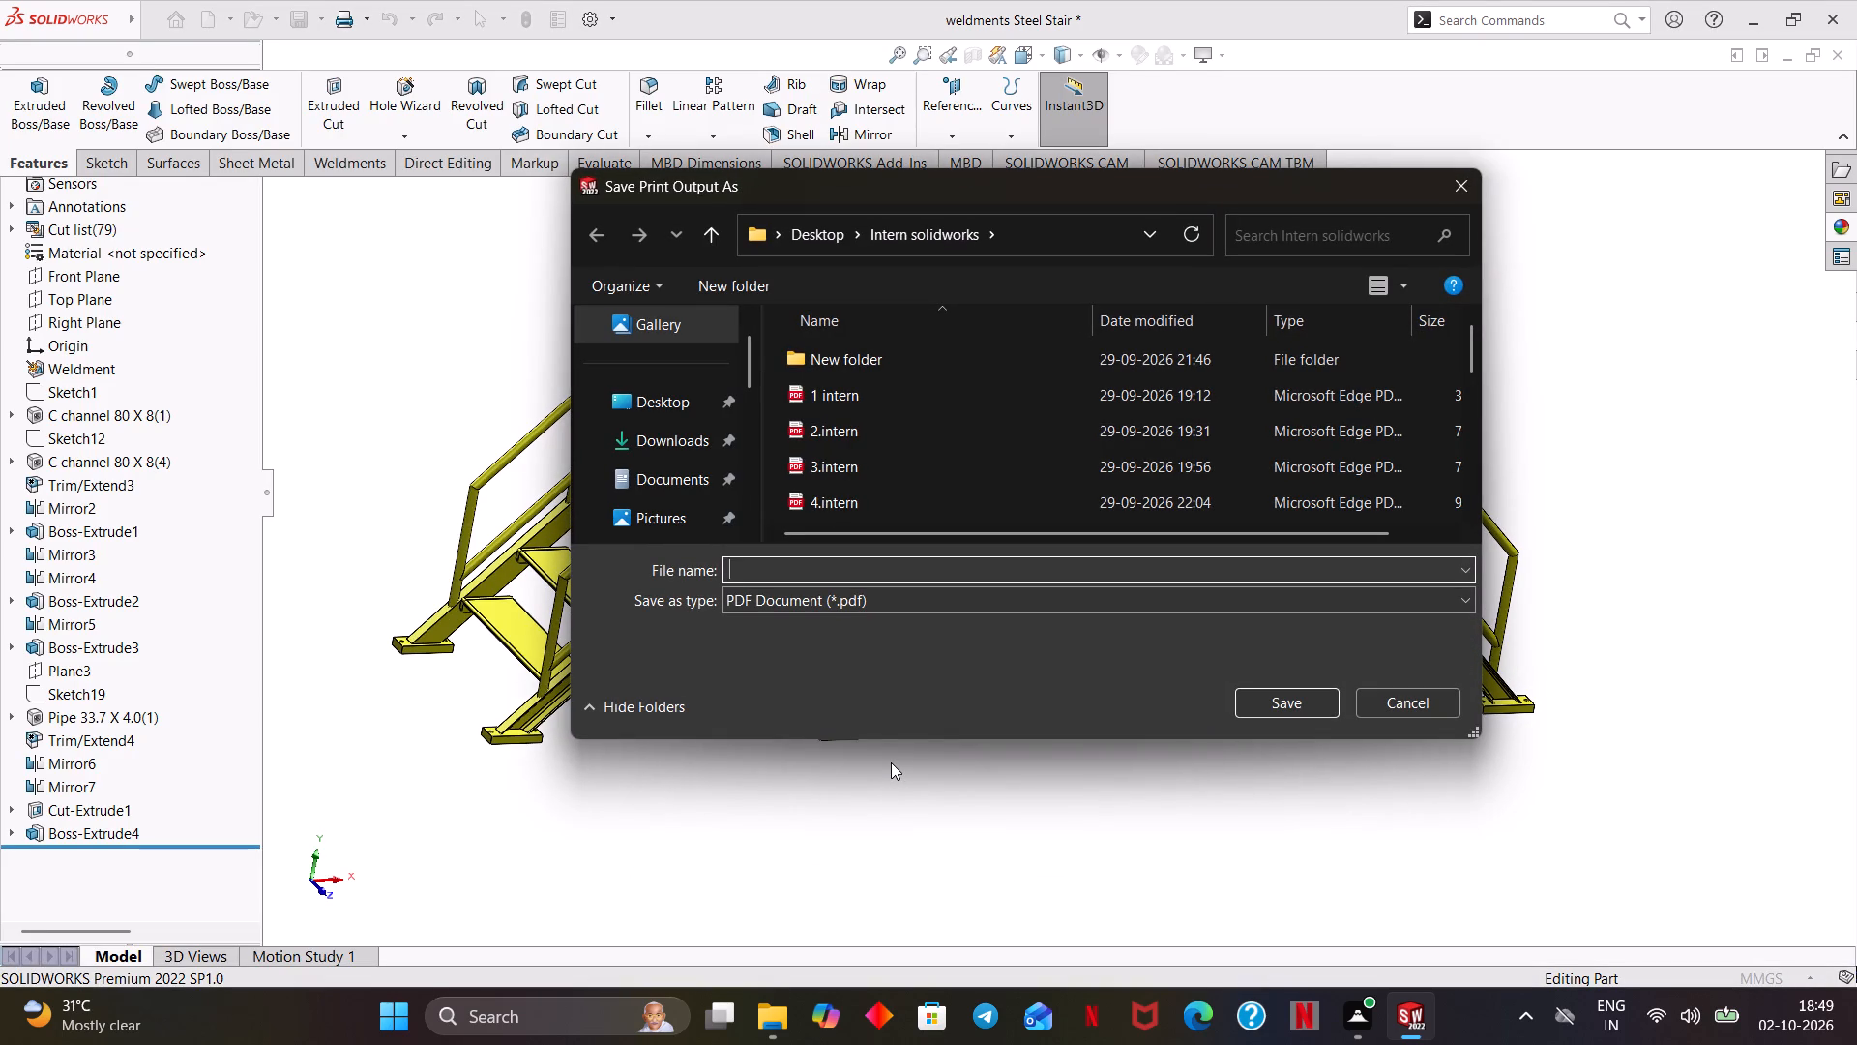
key(e)
text(ldments)
key(space)
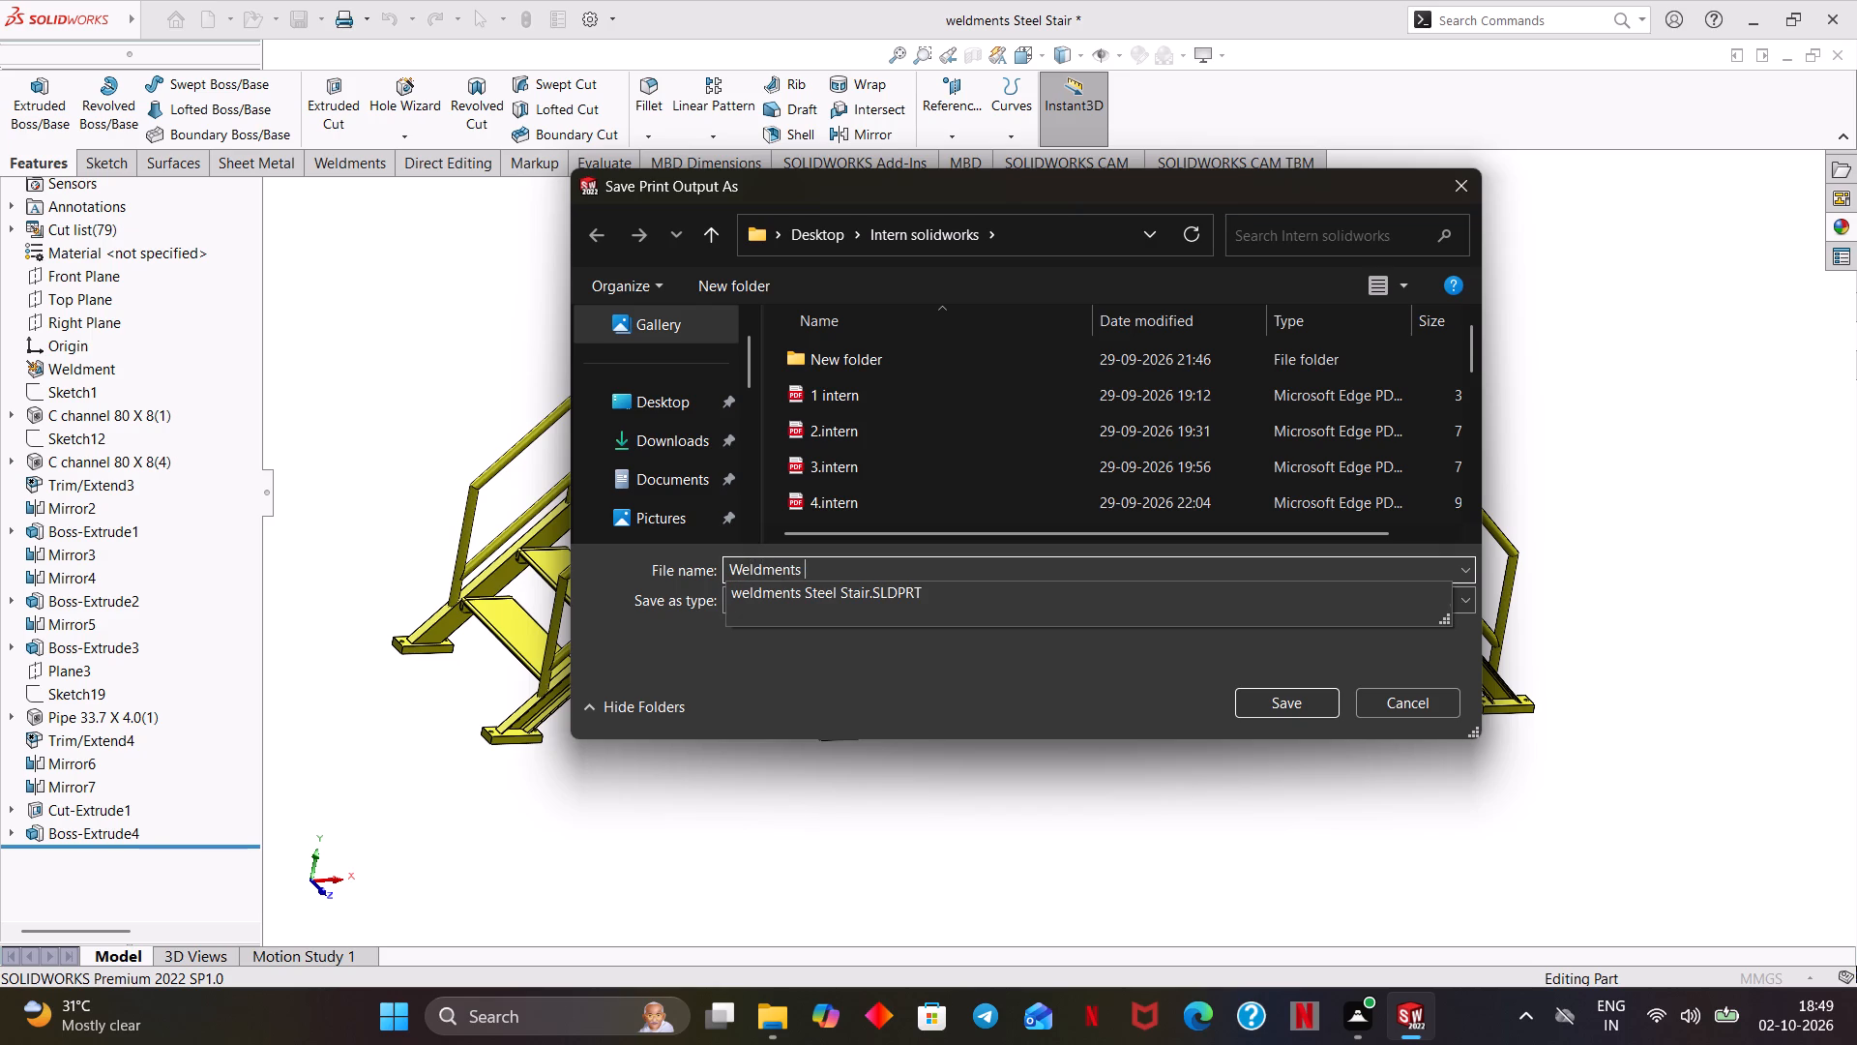
text(teel)
key(space)
text(tairs)
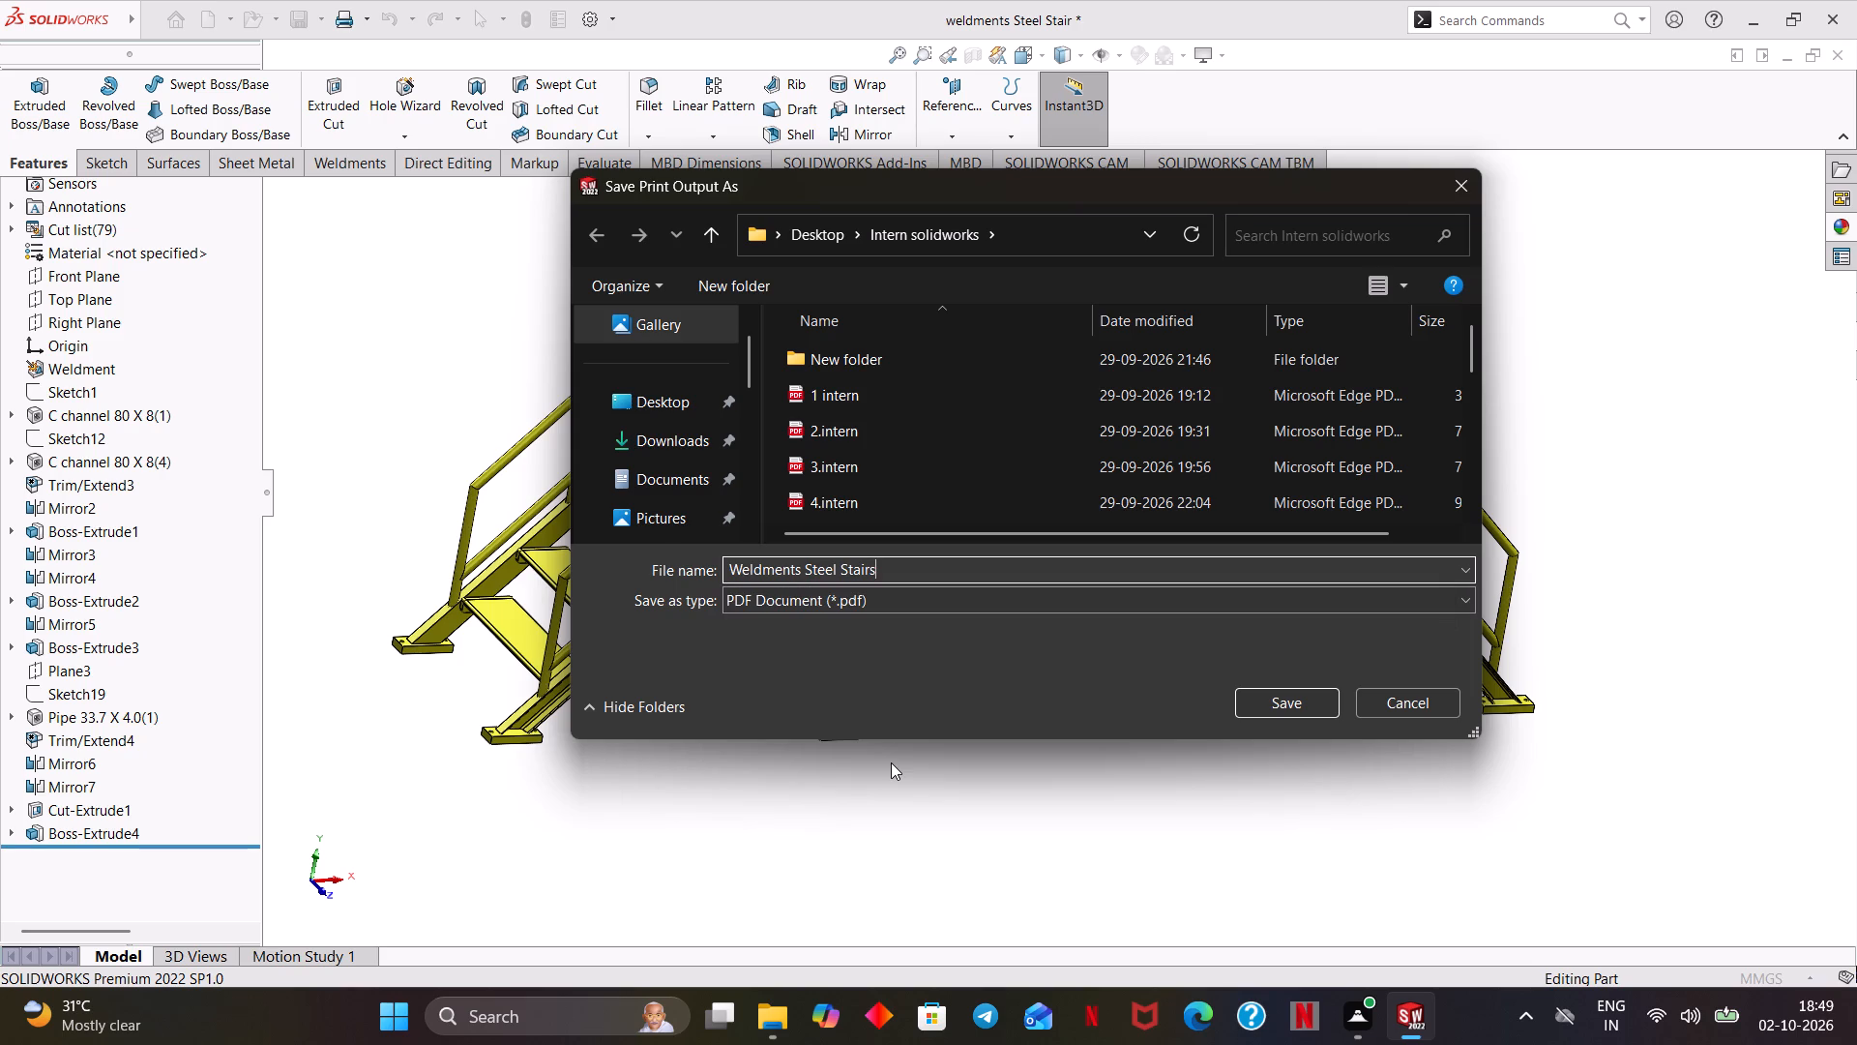
key(BackSpace)
key(space)
scroll(921, 481, down, 7)
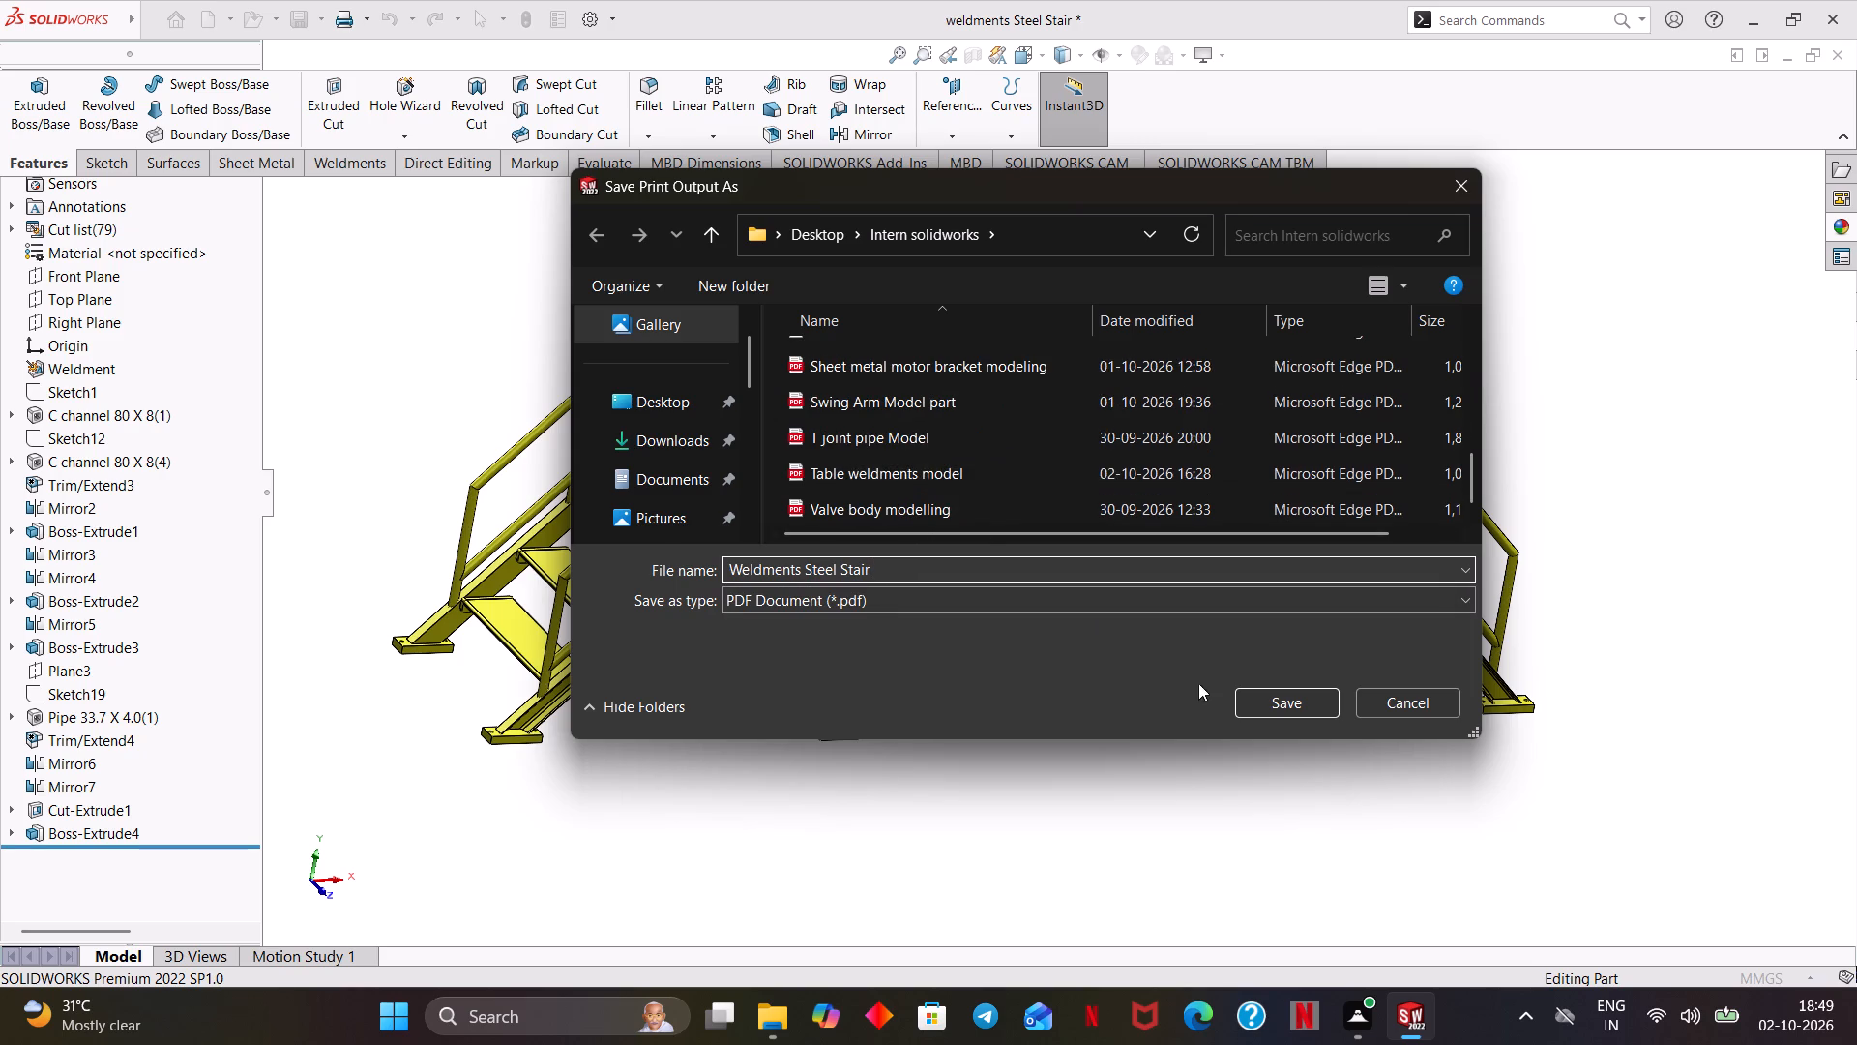
click(1266, 702)
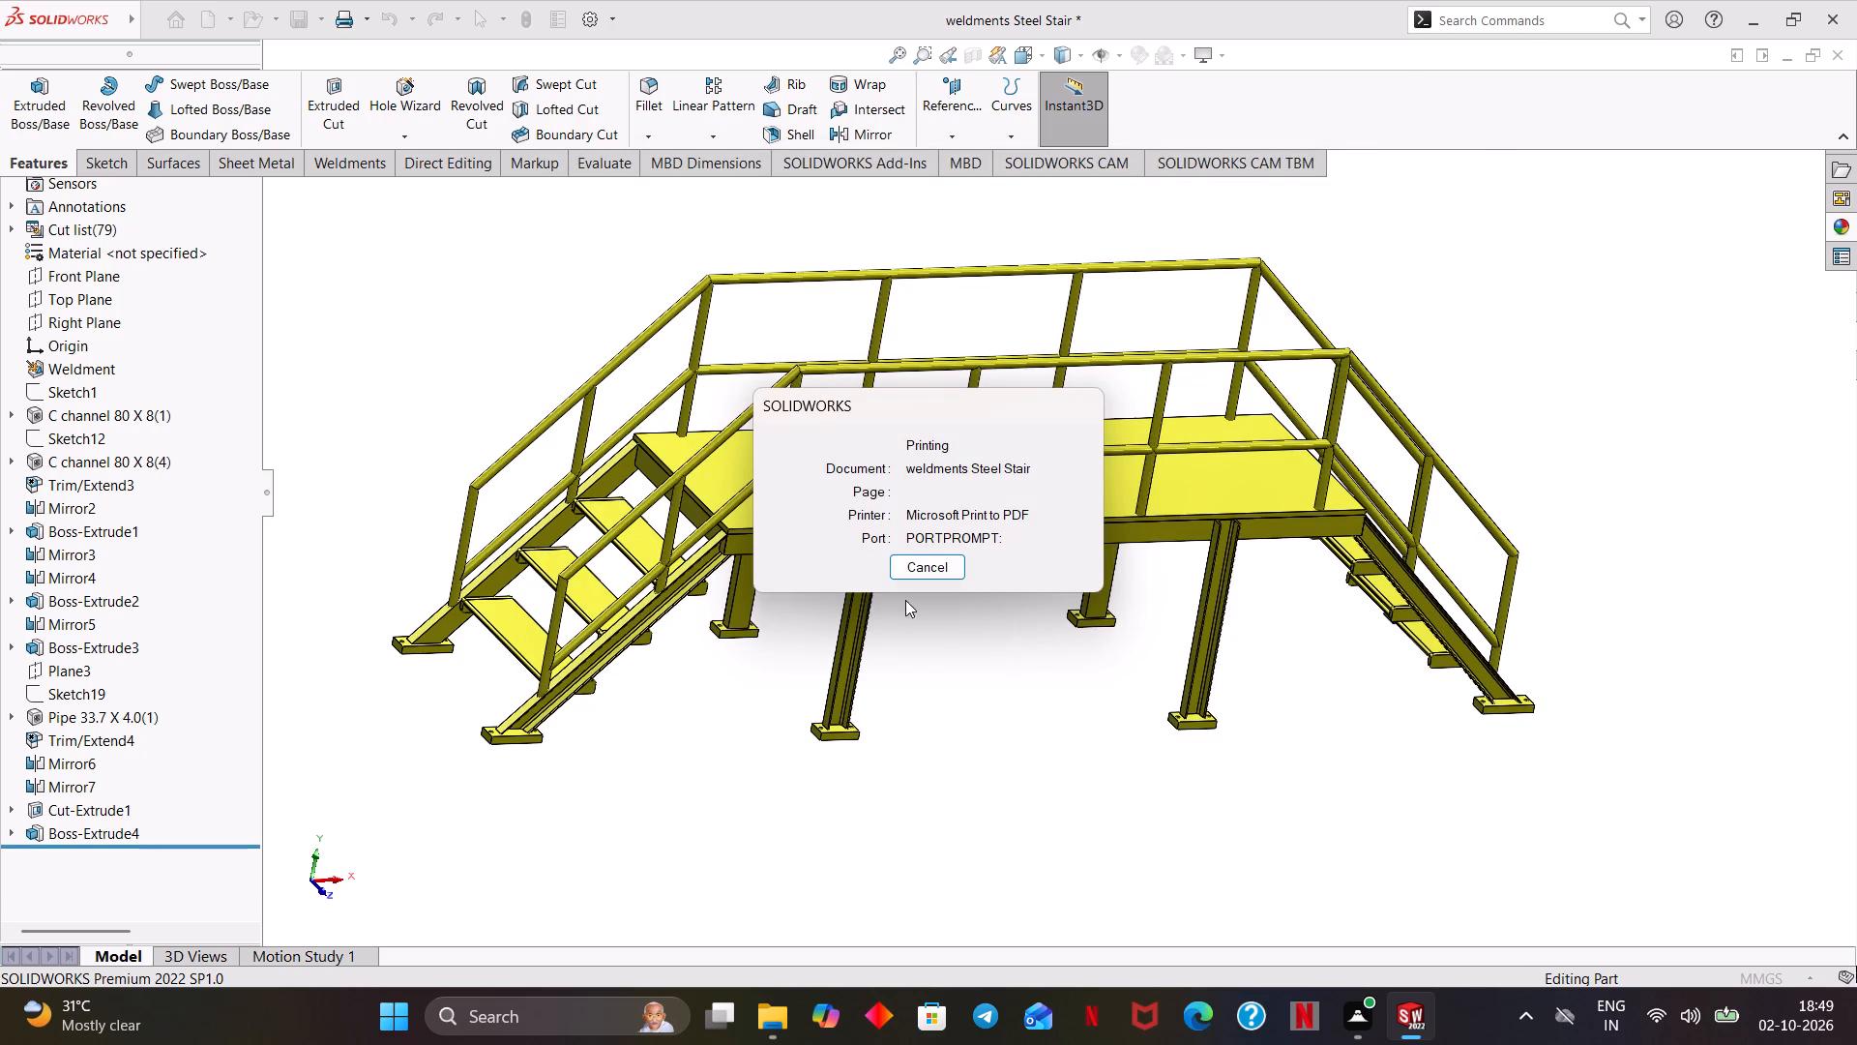